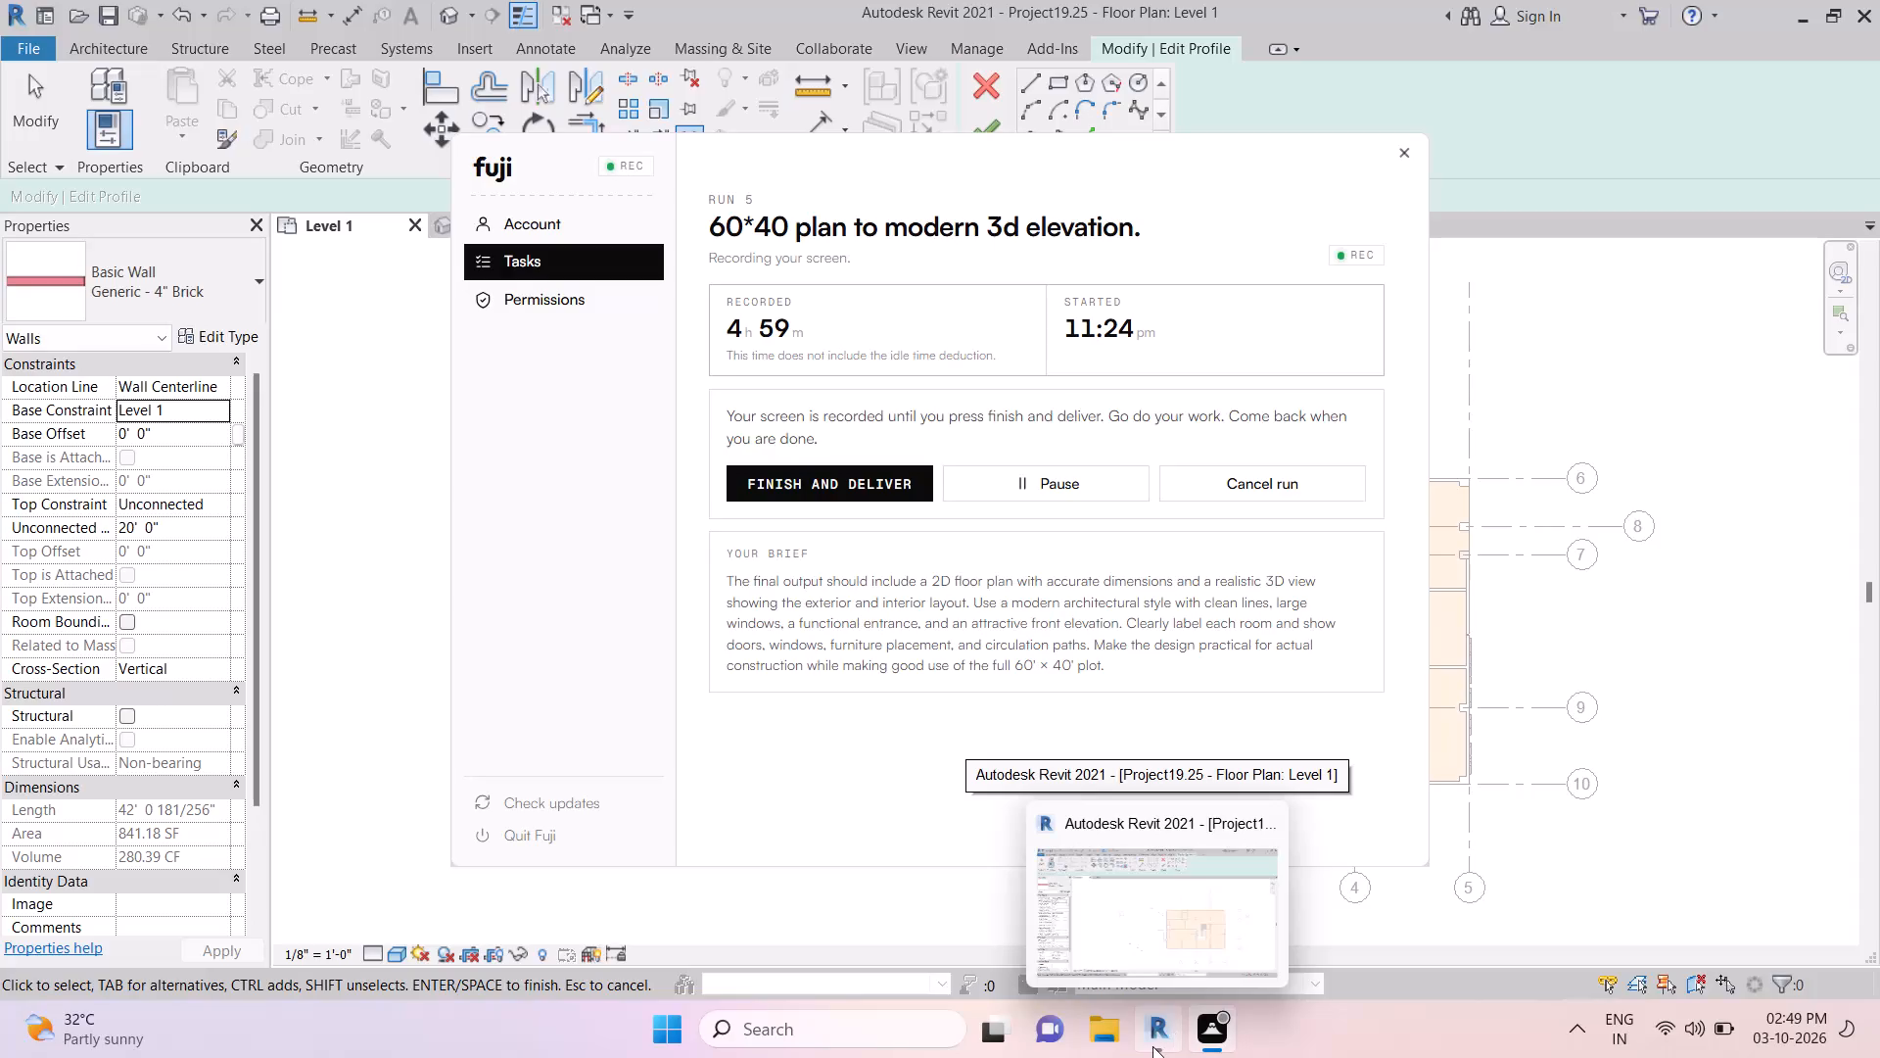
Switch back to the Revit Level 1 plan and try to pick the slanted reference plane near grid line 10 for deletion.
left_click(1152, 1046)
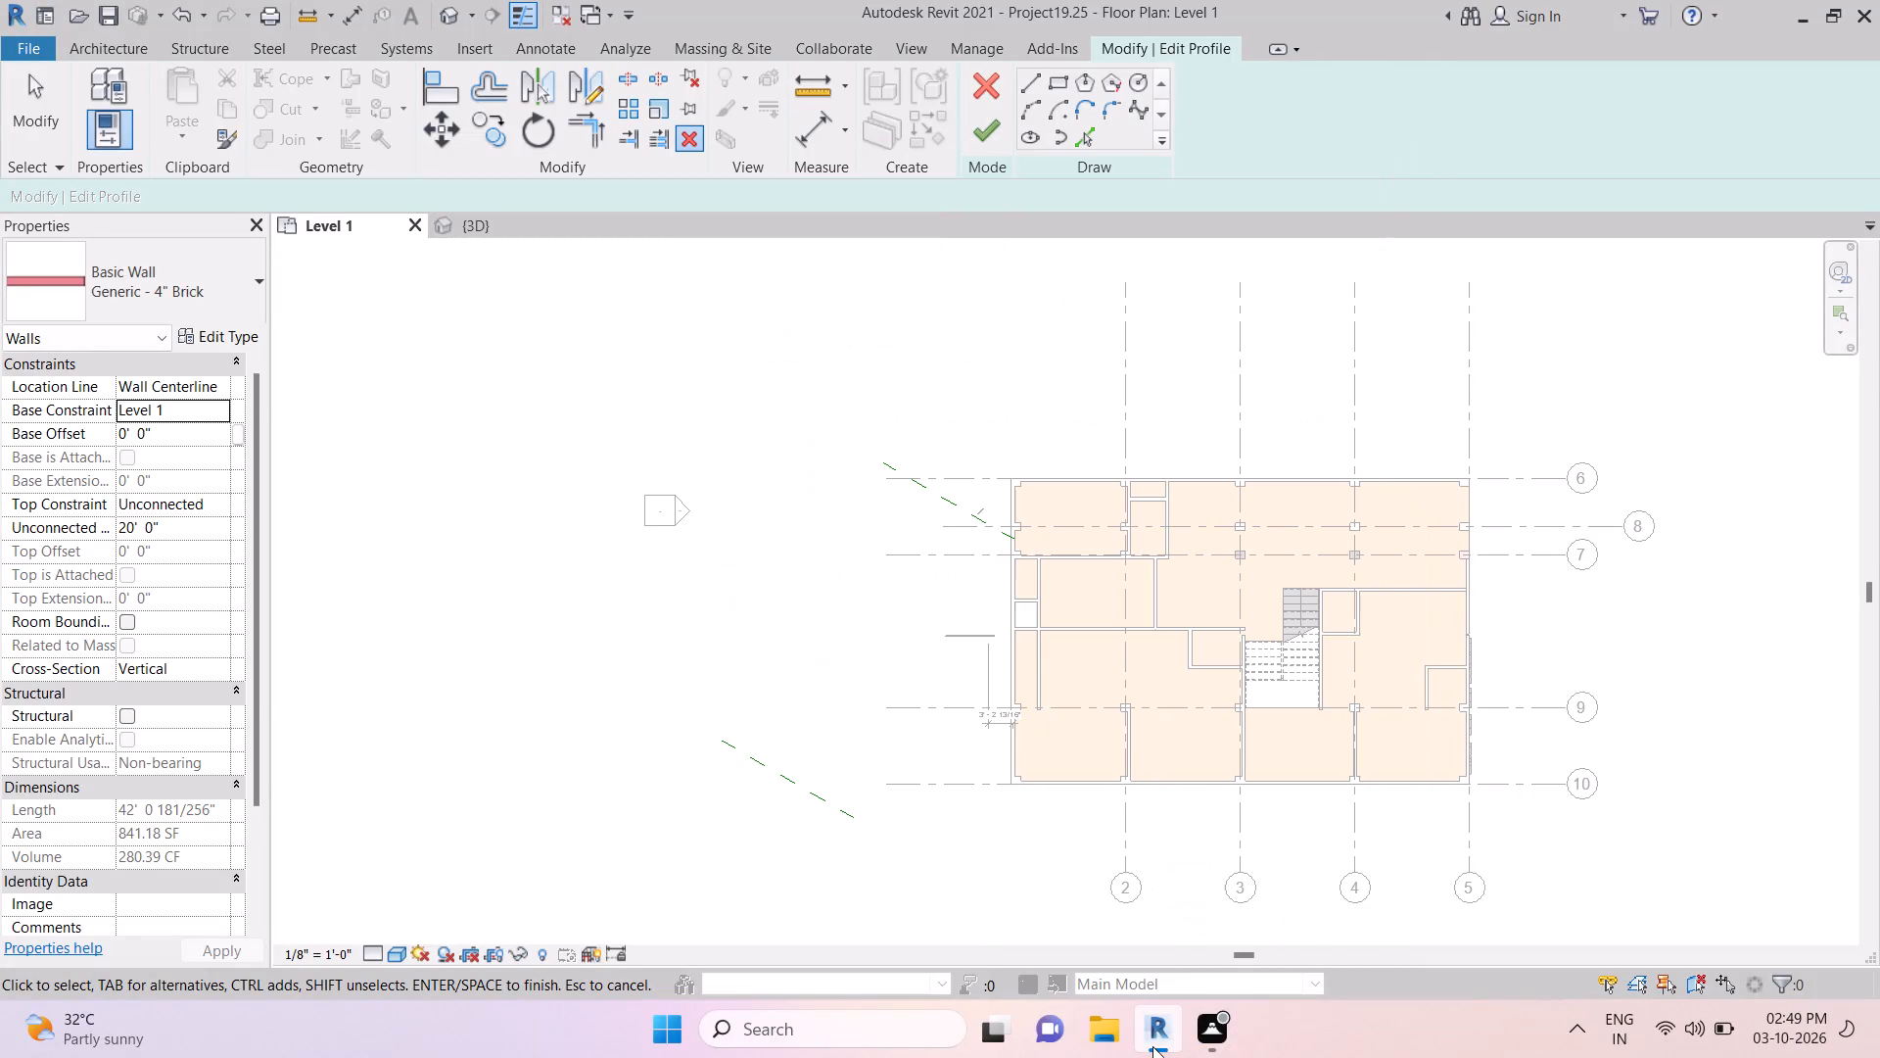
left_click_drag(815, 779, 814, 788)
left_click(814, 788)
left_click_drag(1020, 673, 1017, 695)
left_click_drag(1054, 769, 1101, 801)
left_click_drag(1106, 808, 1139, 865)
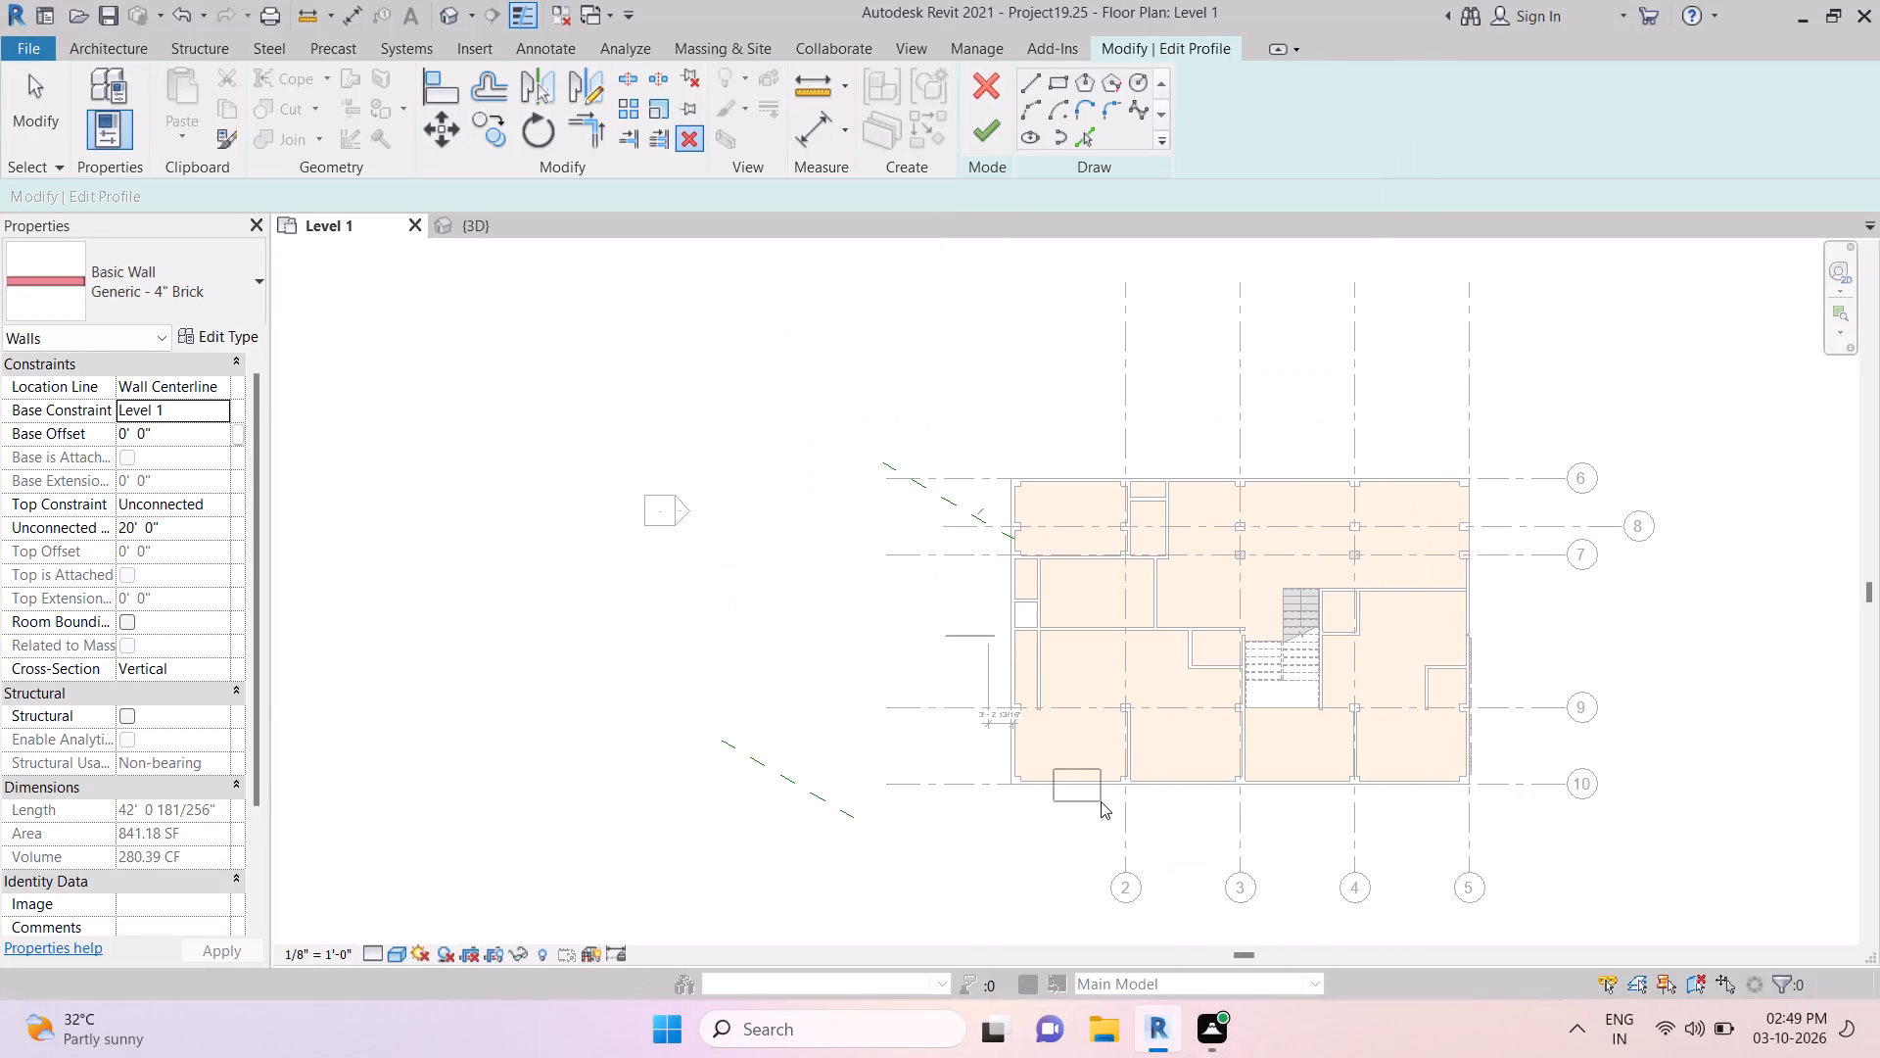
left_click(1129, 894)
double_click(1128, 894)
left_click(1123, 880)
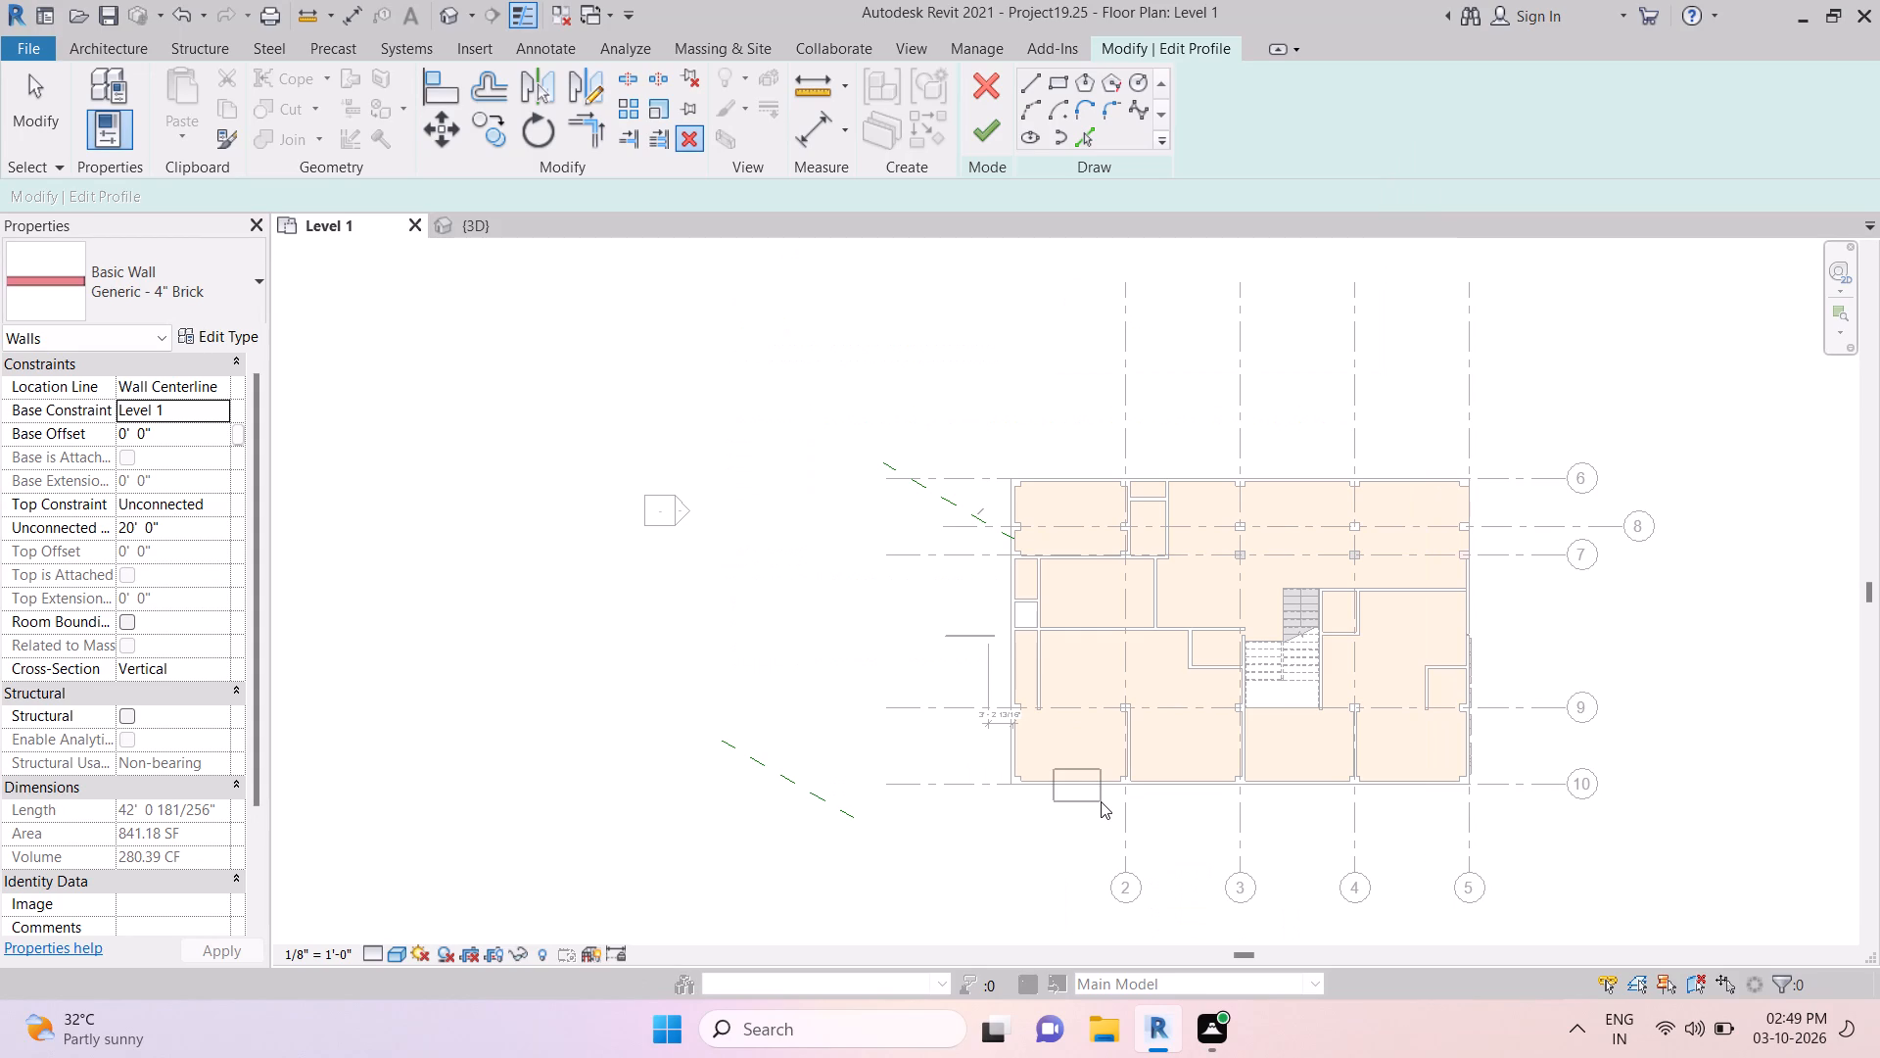
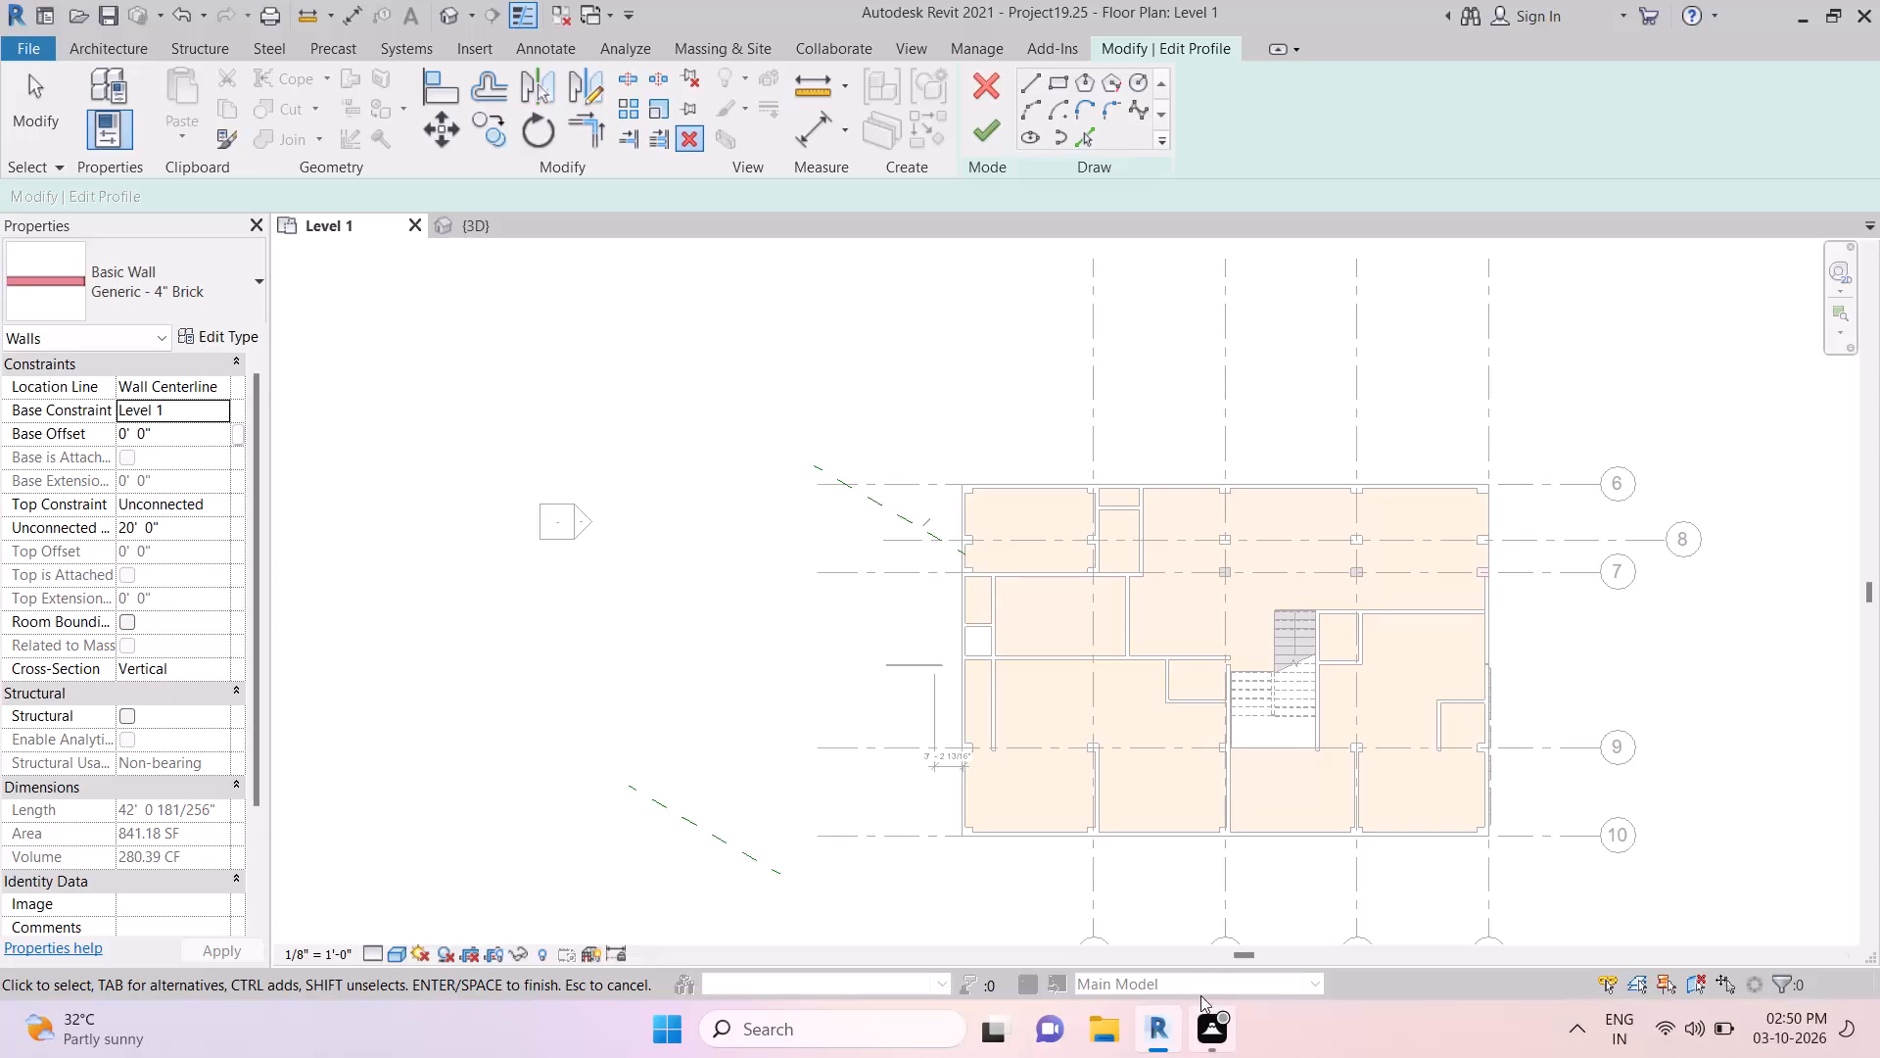
Leave the Delete command while staying in the wall's profile sketch.
left_click(1212, 983)
left_click(1301, 983)
left_click(816, 987)
left_click(833, 965)
key("Escape")
key("Escape")
key("Escape")
key("Escape")
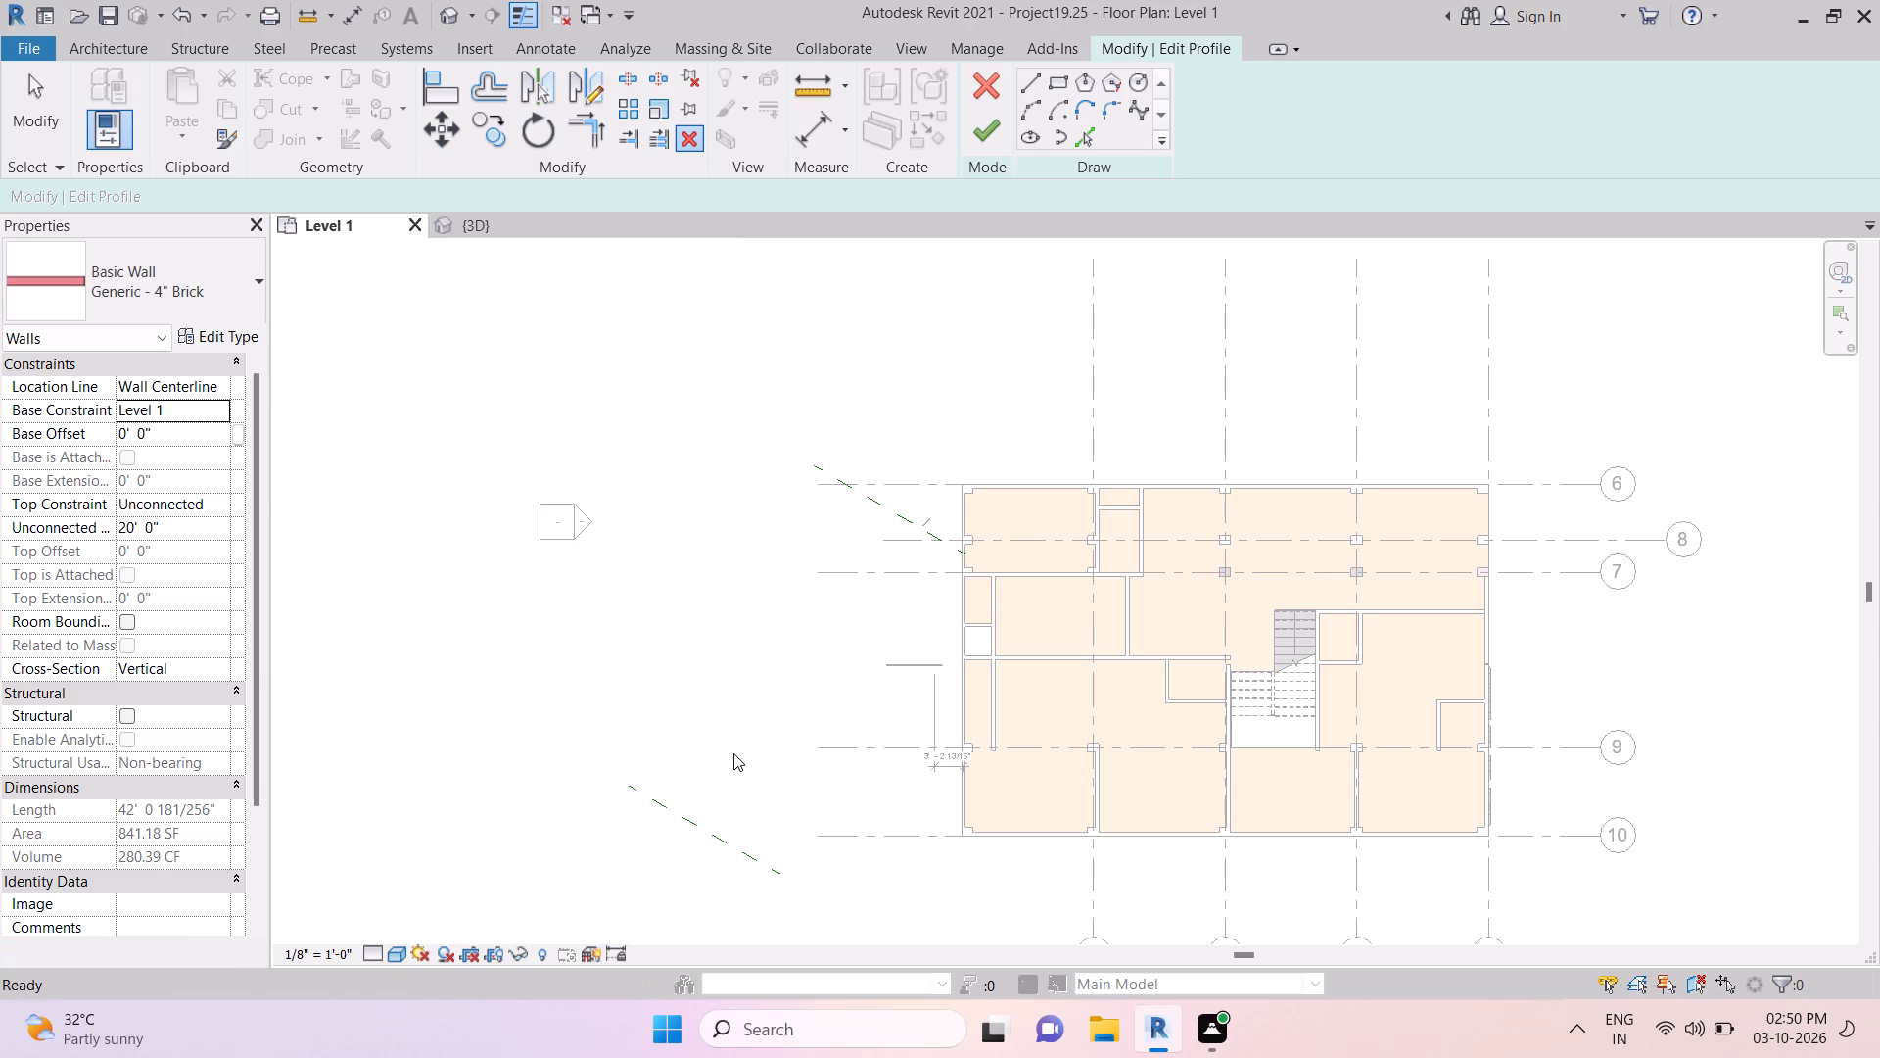
key("Escape")
key("Escape")
key("Escape")
key("Escape")
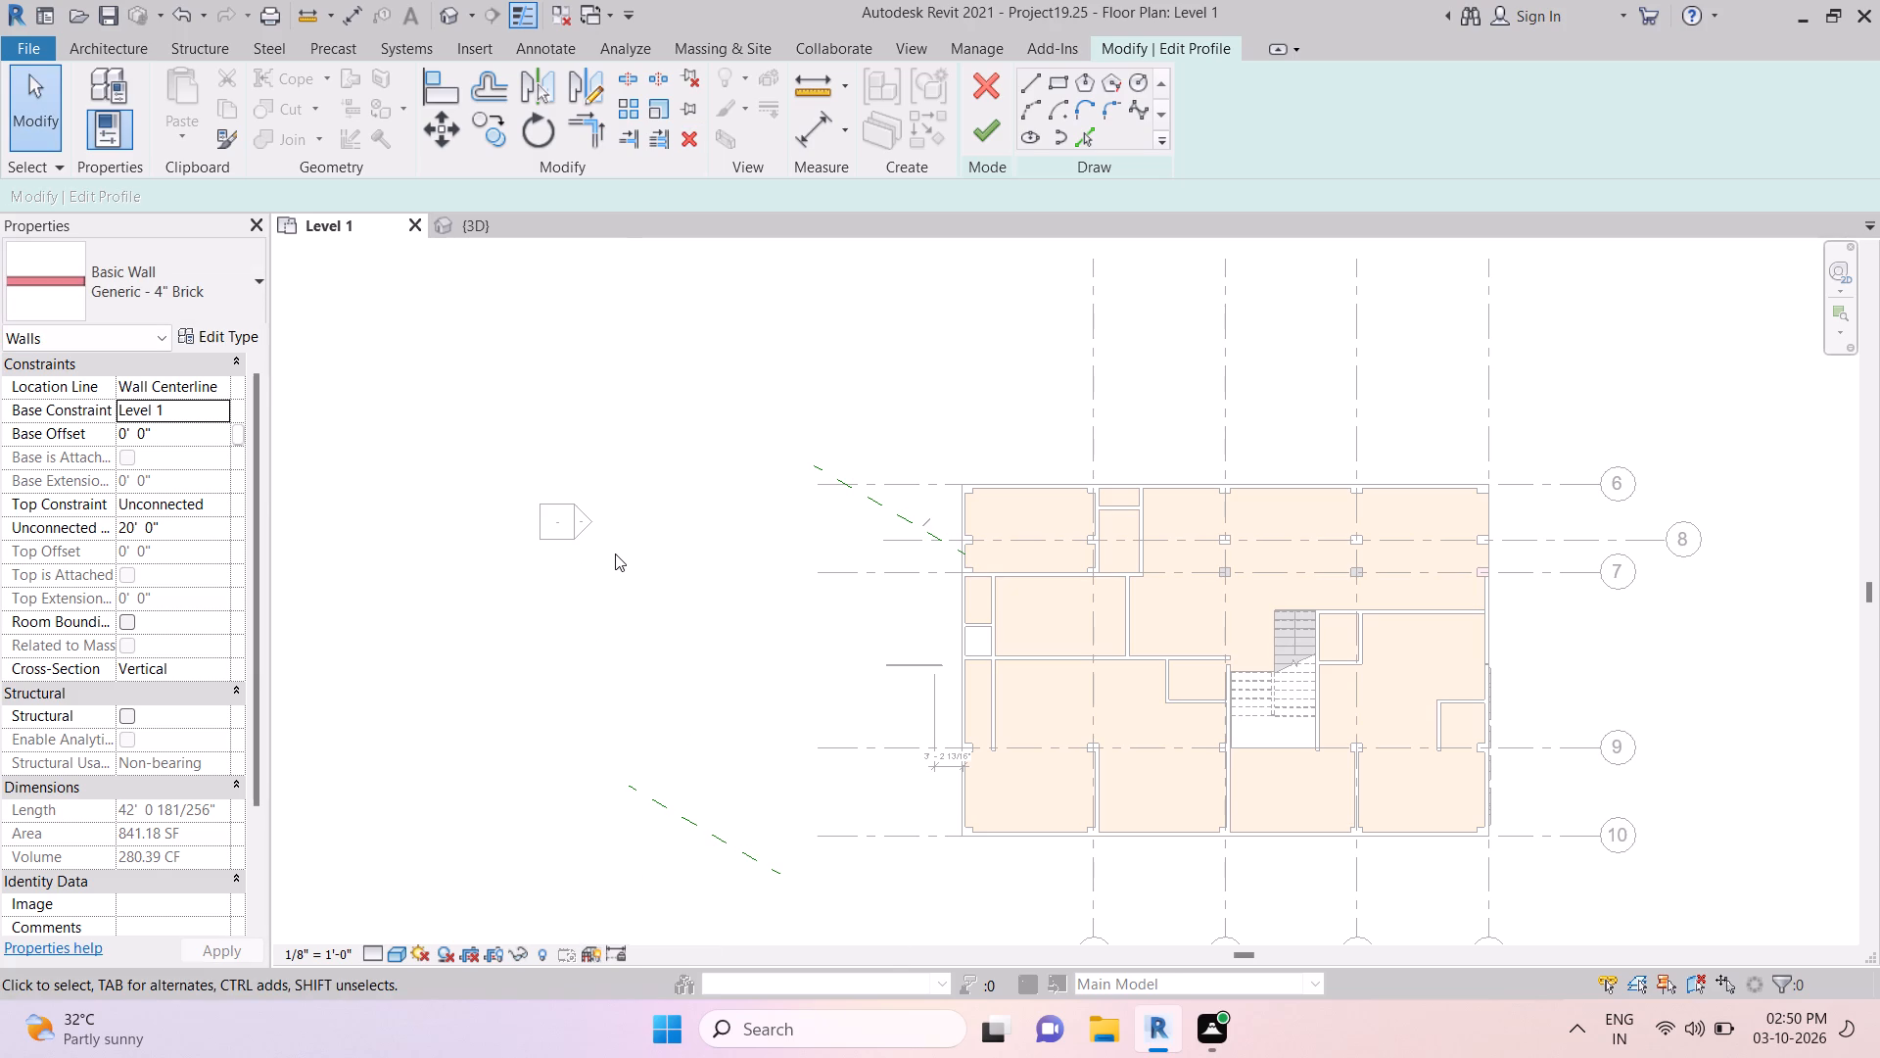
Switch from the Level 1 floor plan to the {3D} view.
scroll(780, 608, "down", 1)
scroll(780, 608, "up", 1)
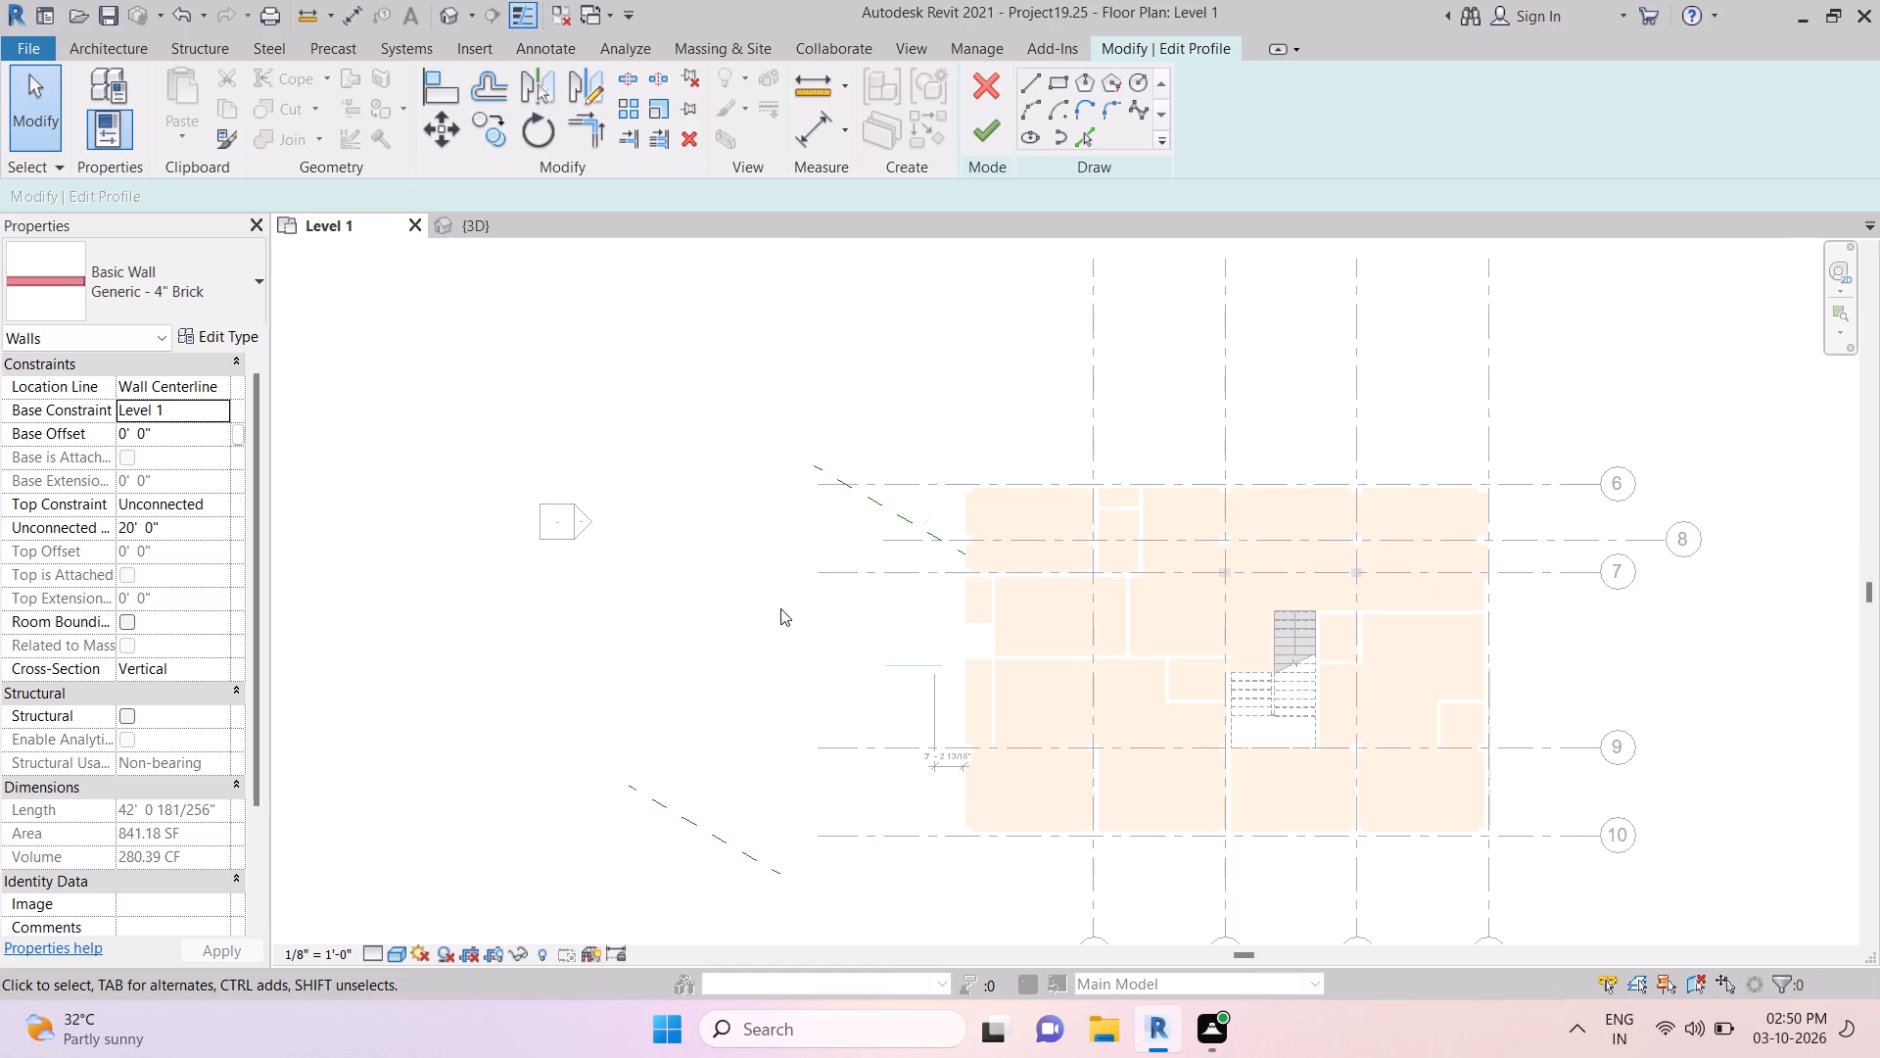
left_click(350, 233)
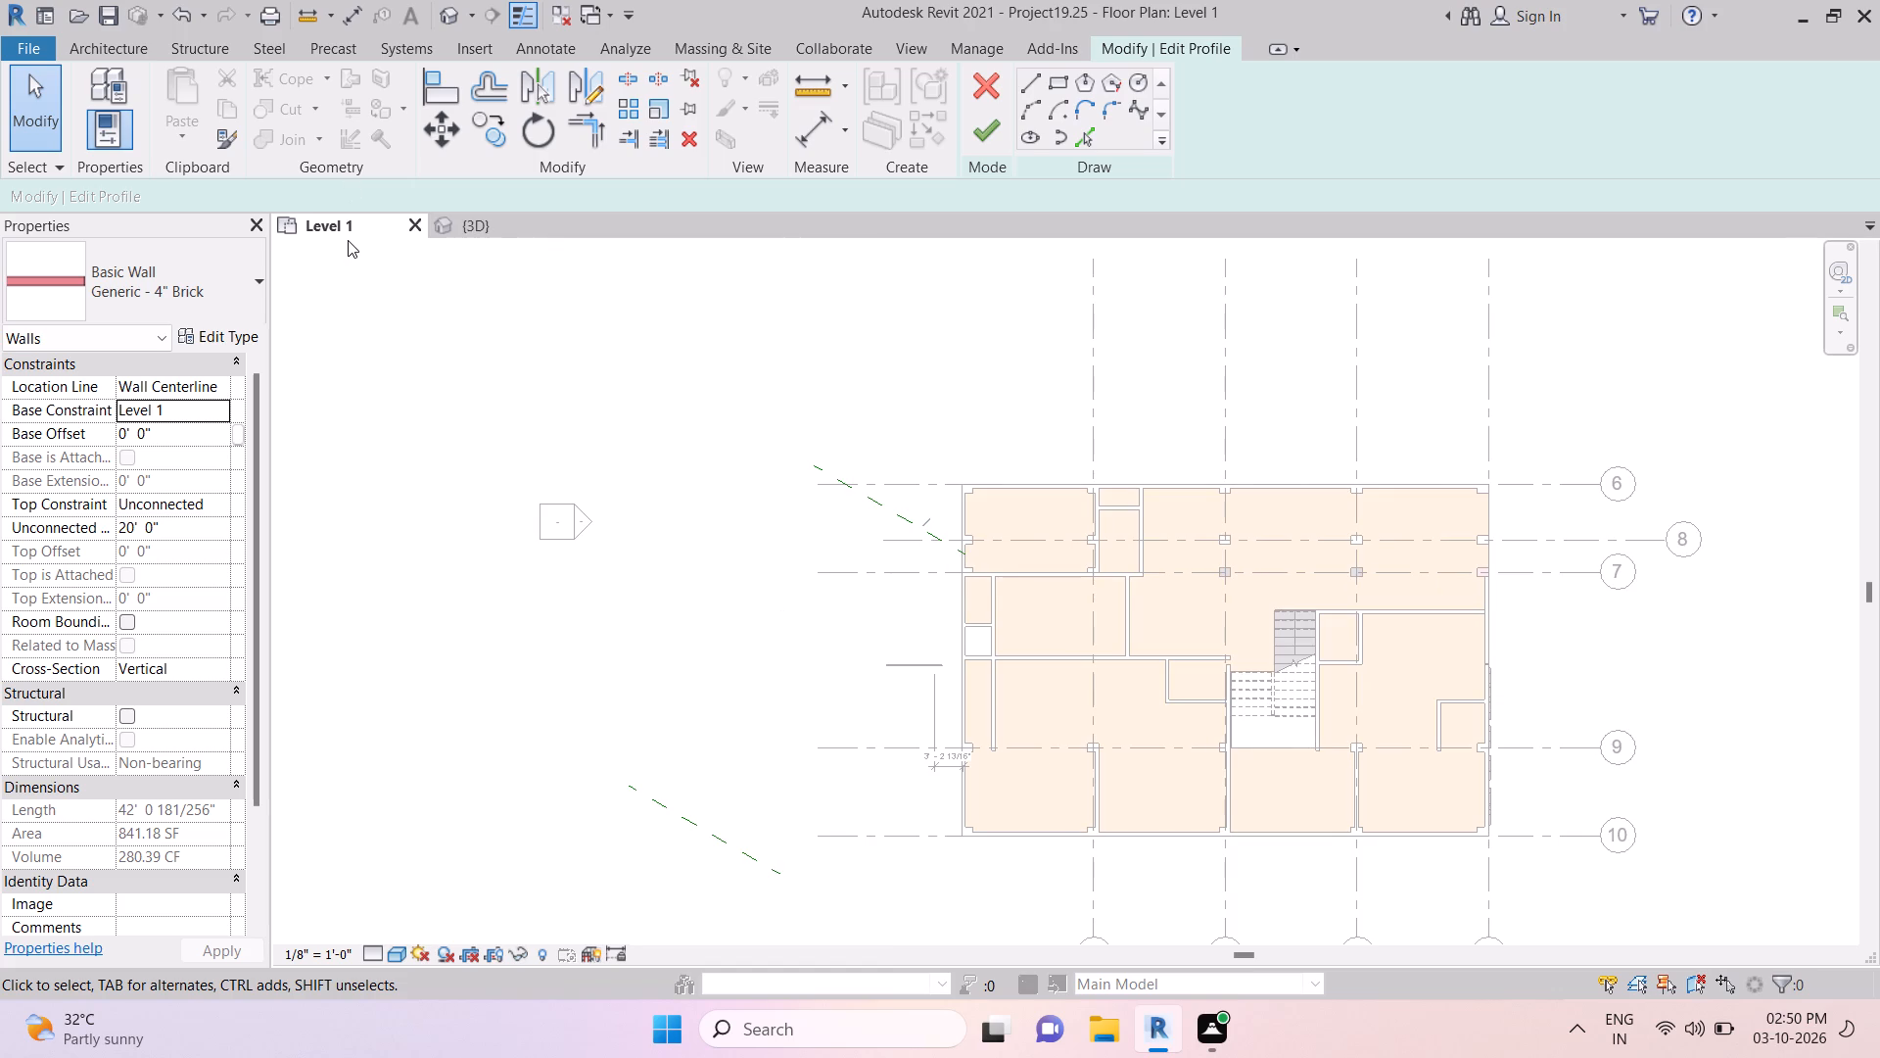
left_click(484, 222)
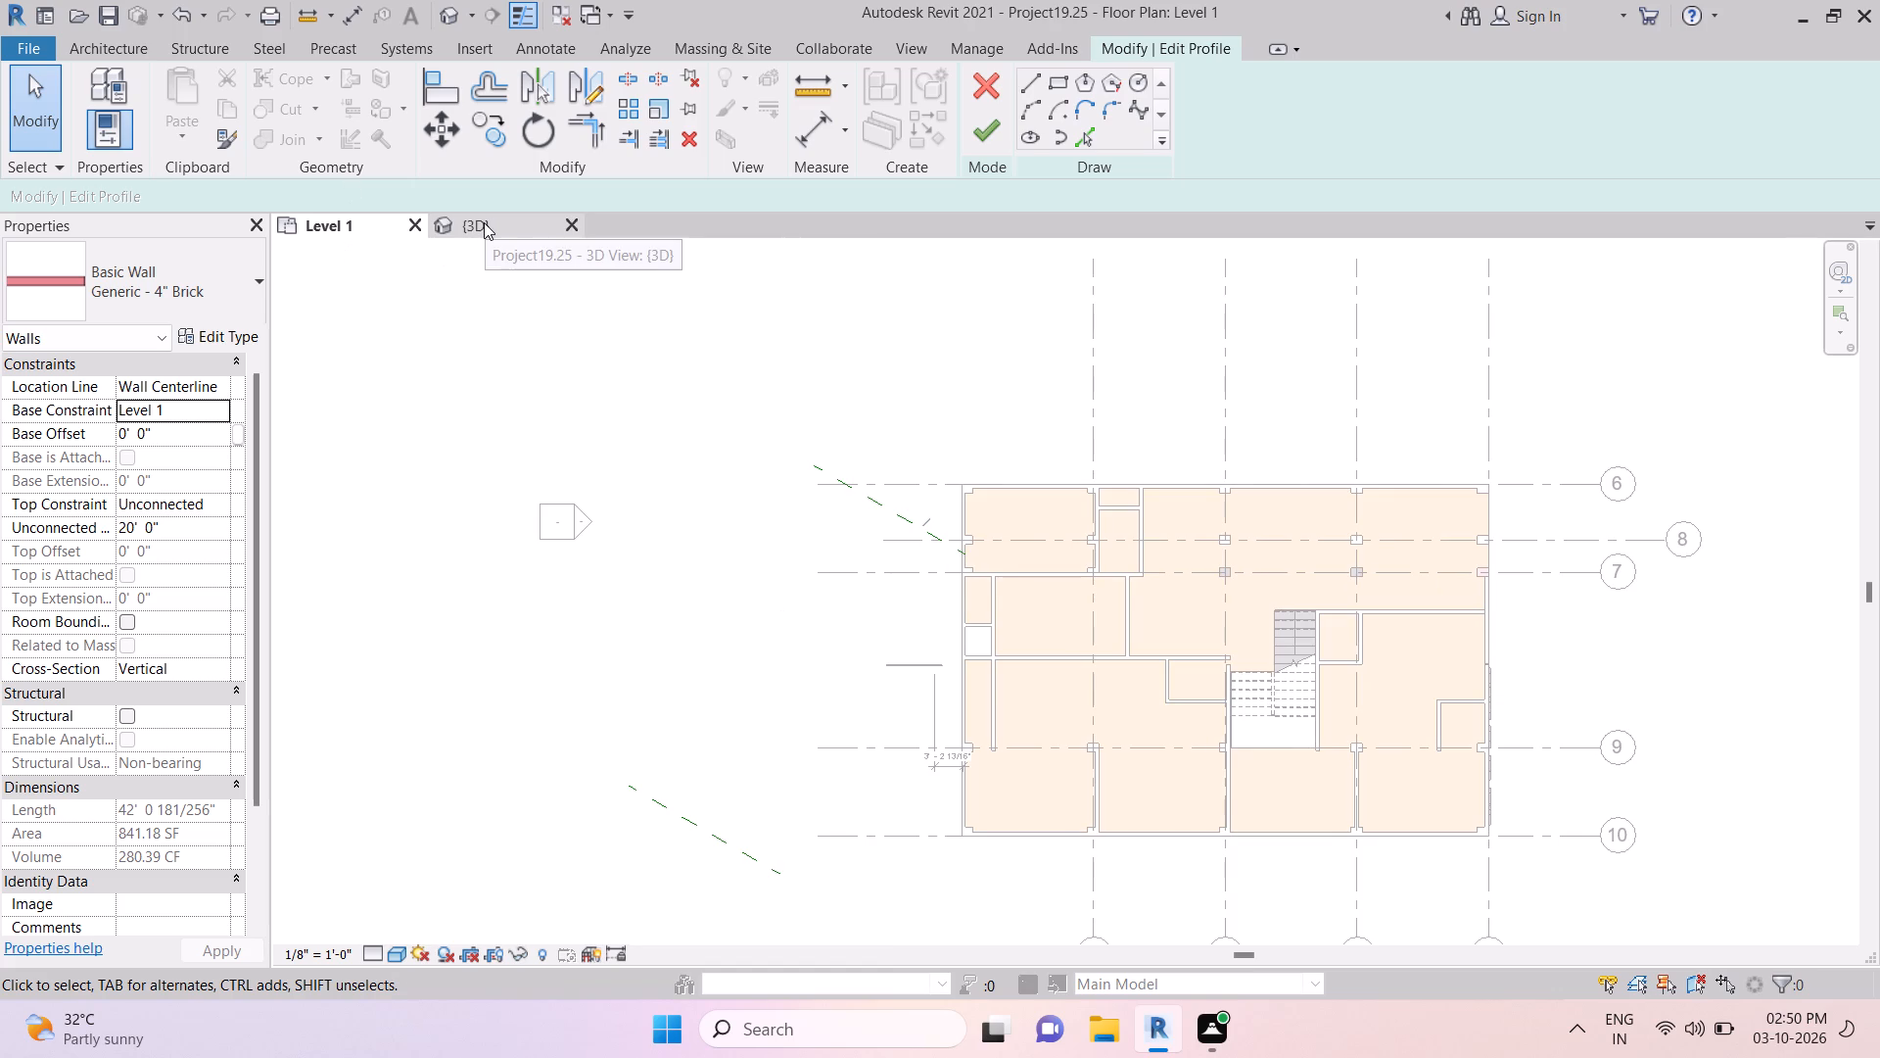
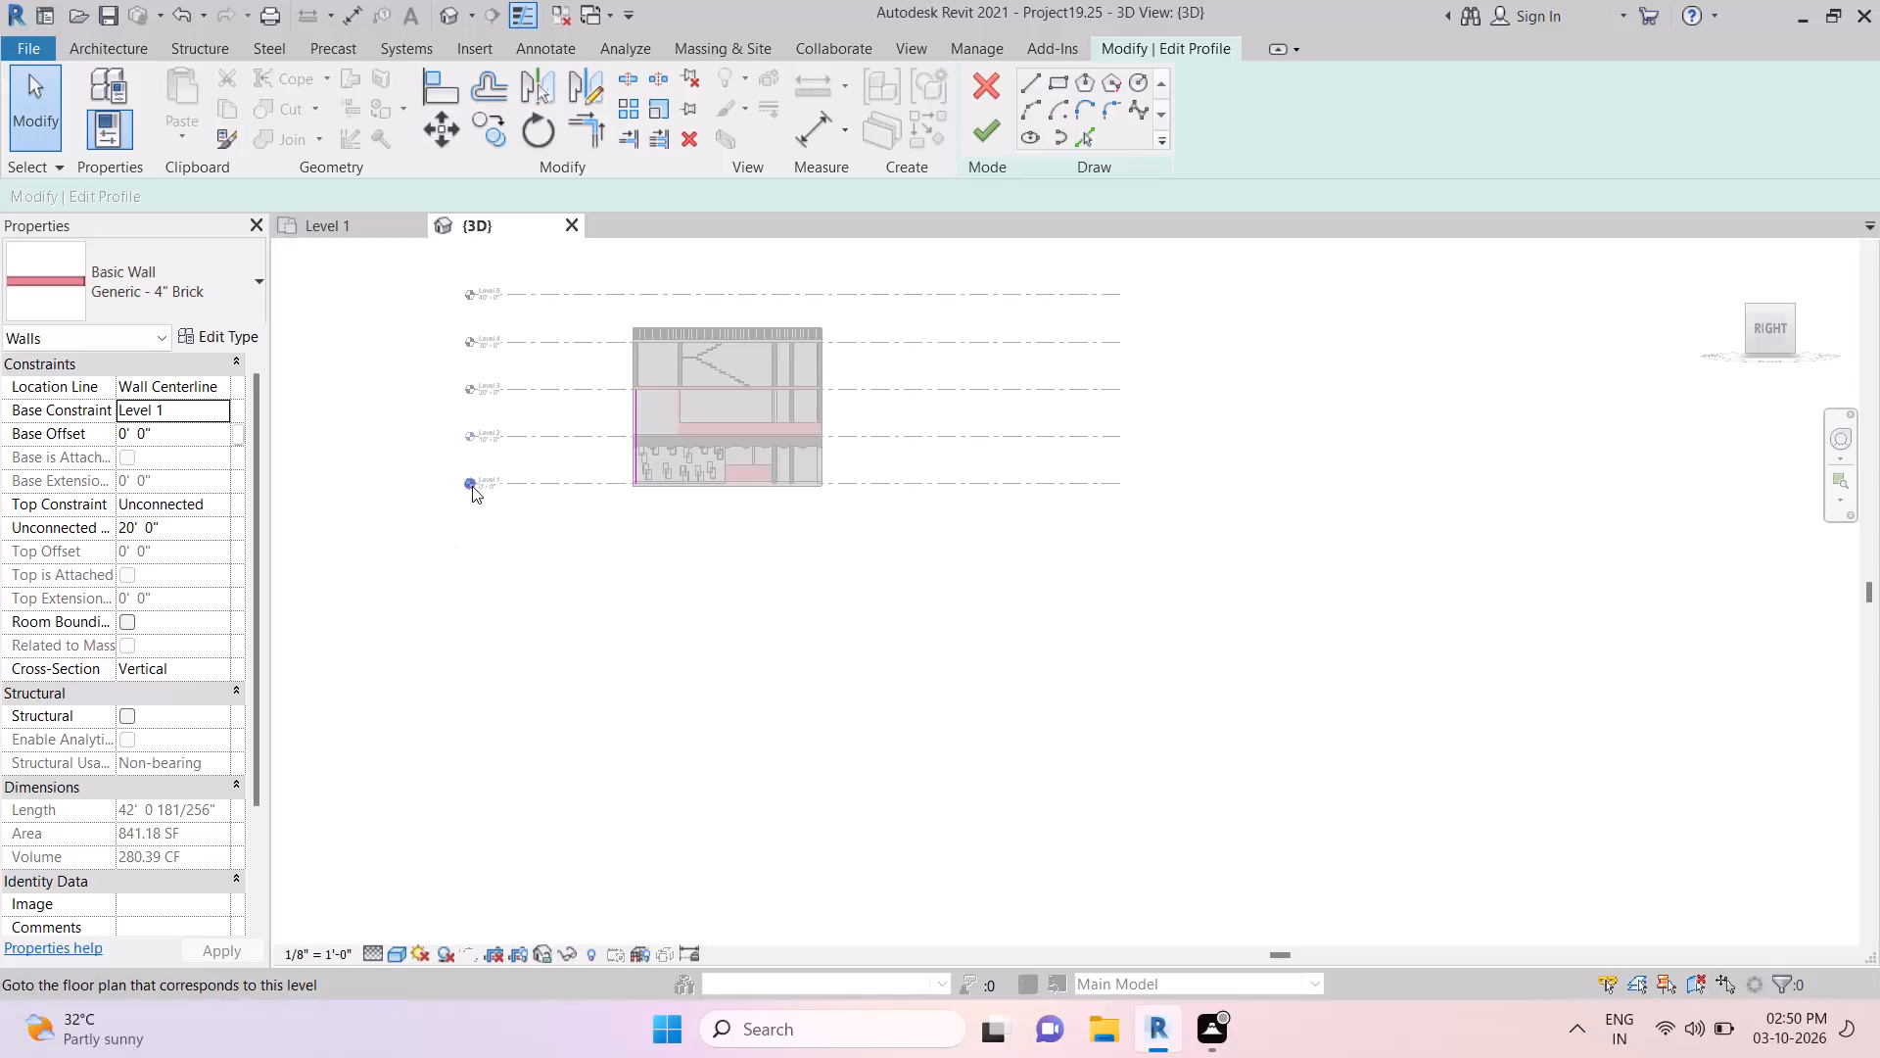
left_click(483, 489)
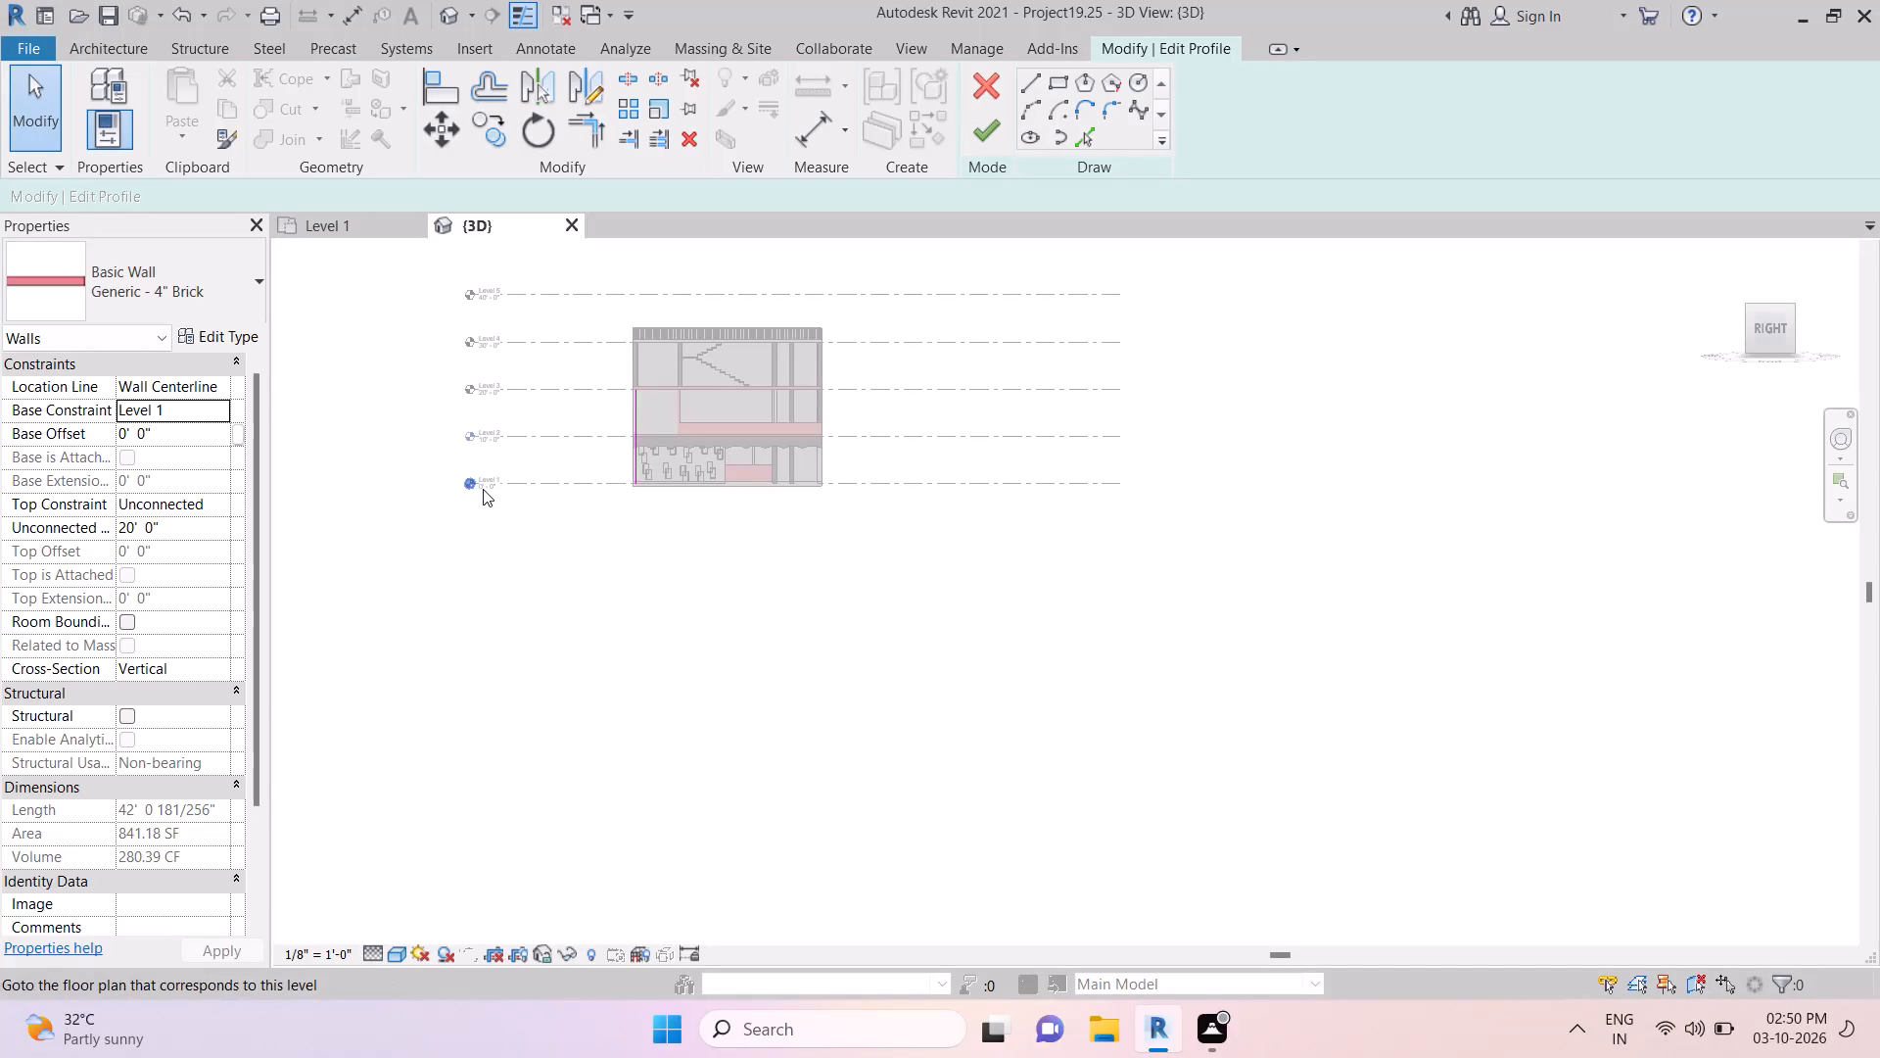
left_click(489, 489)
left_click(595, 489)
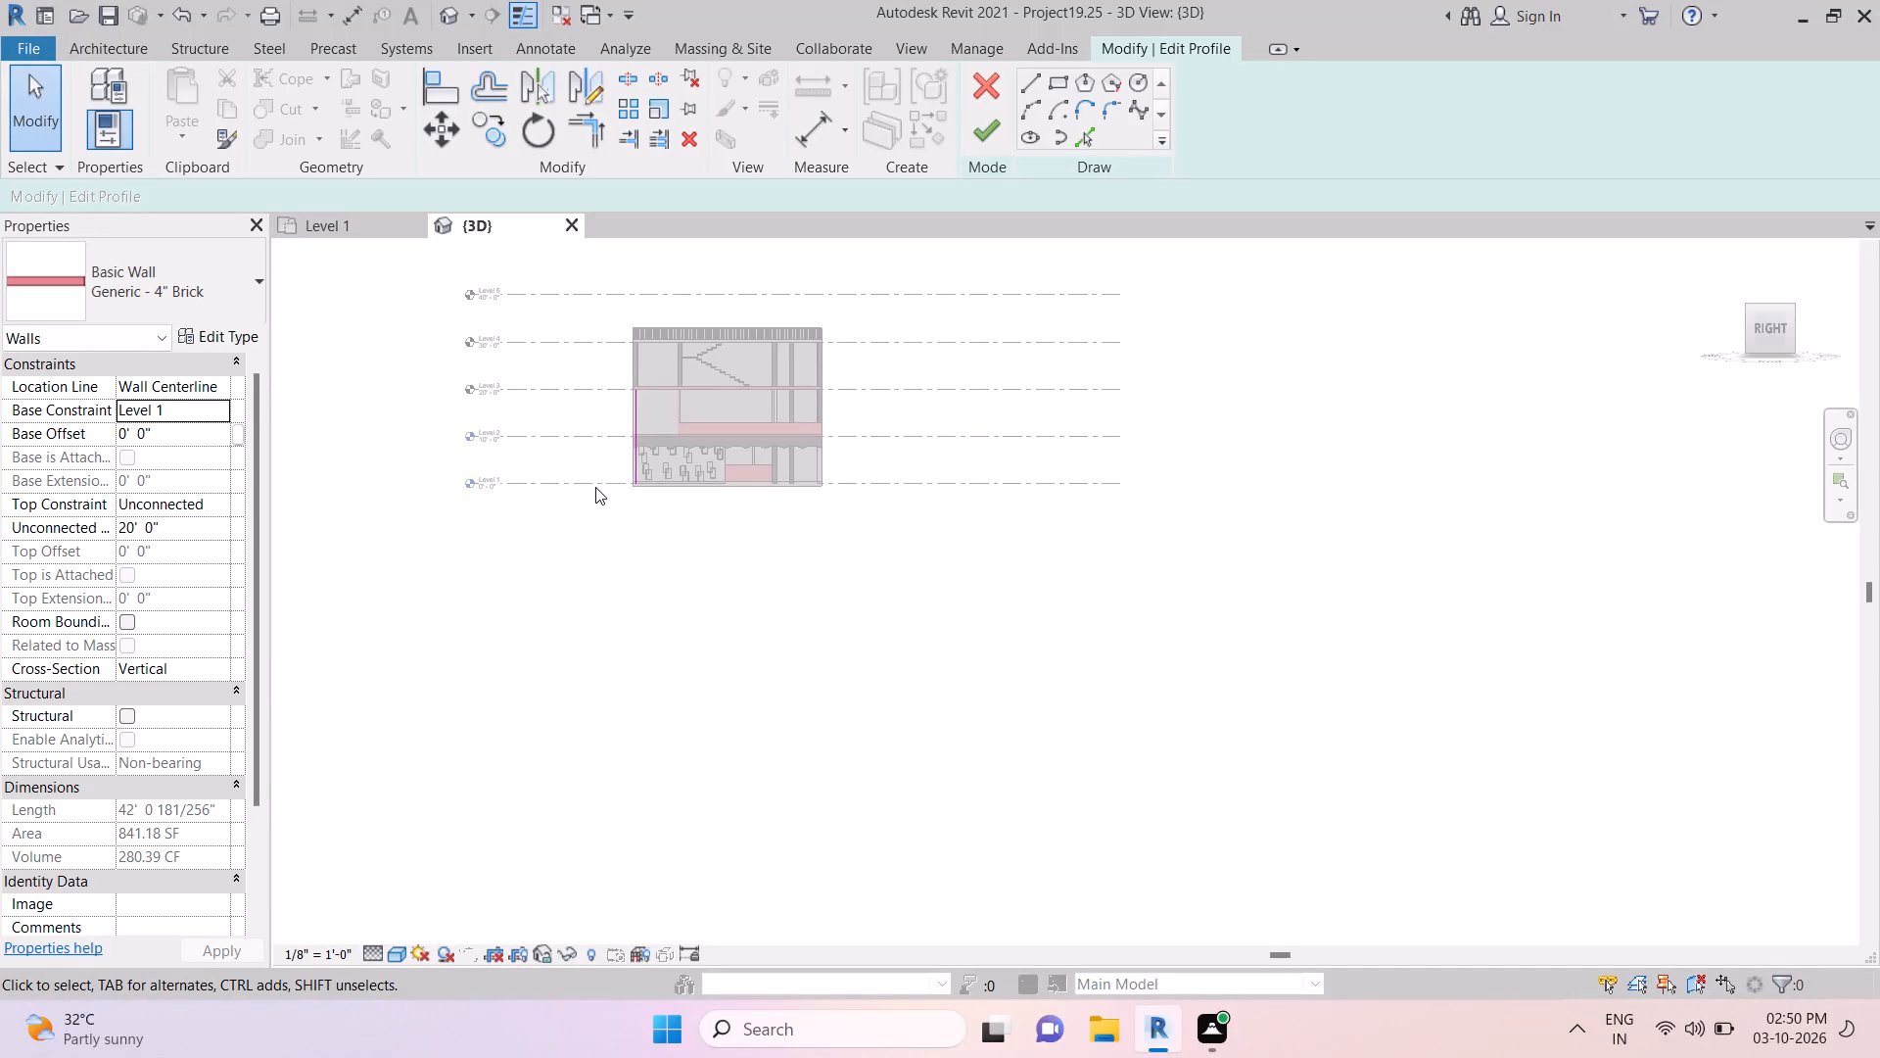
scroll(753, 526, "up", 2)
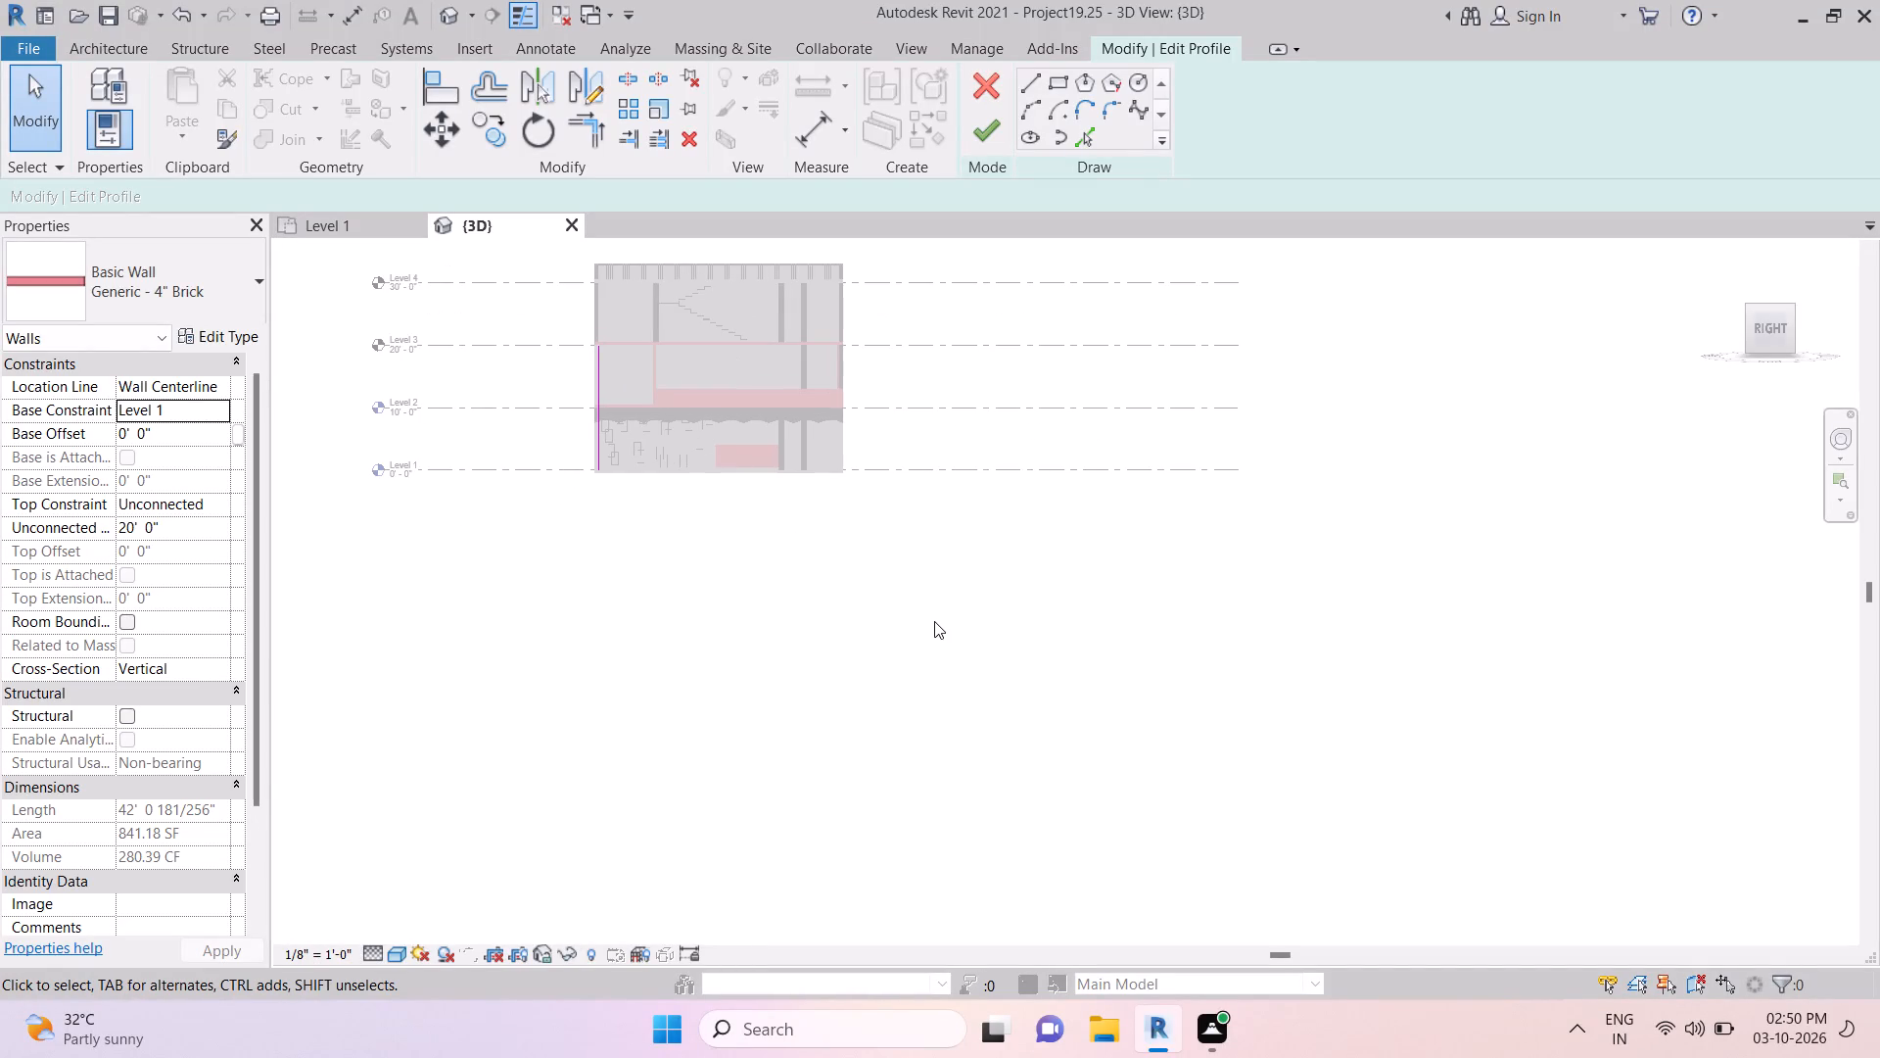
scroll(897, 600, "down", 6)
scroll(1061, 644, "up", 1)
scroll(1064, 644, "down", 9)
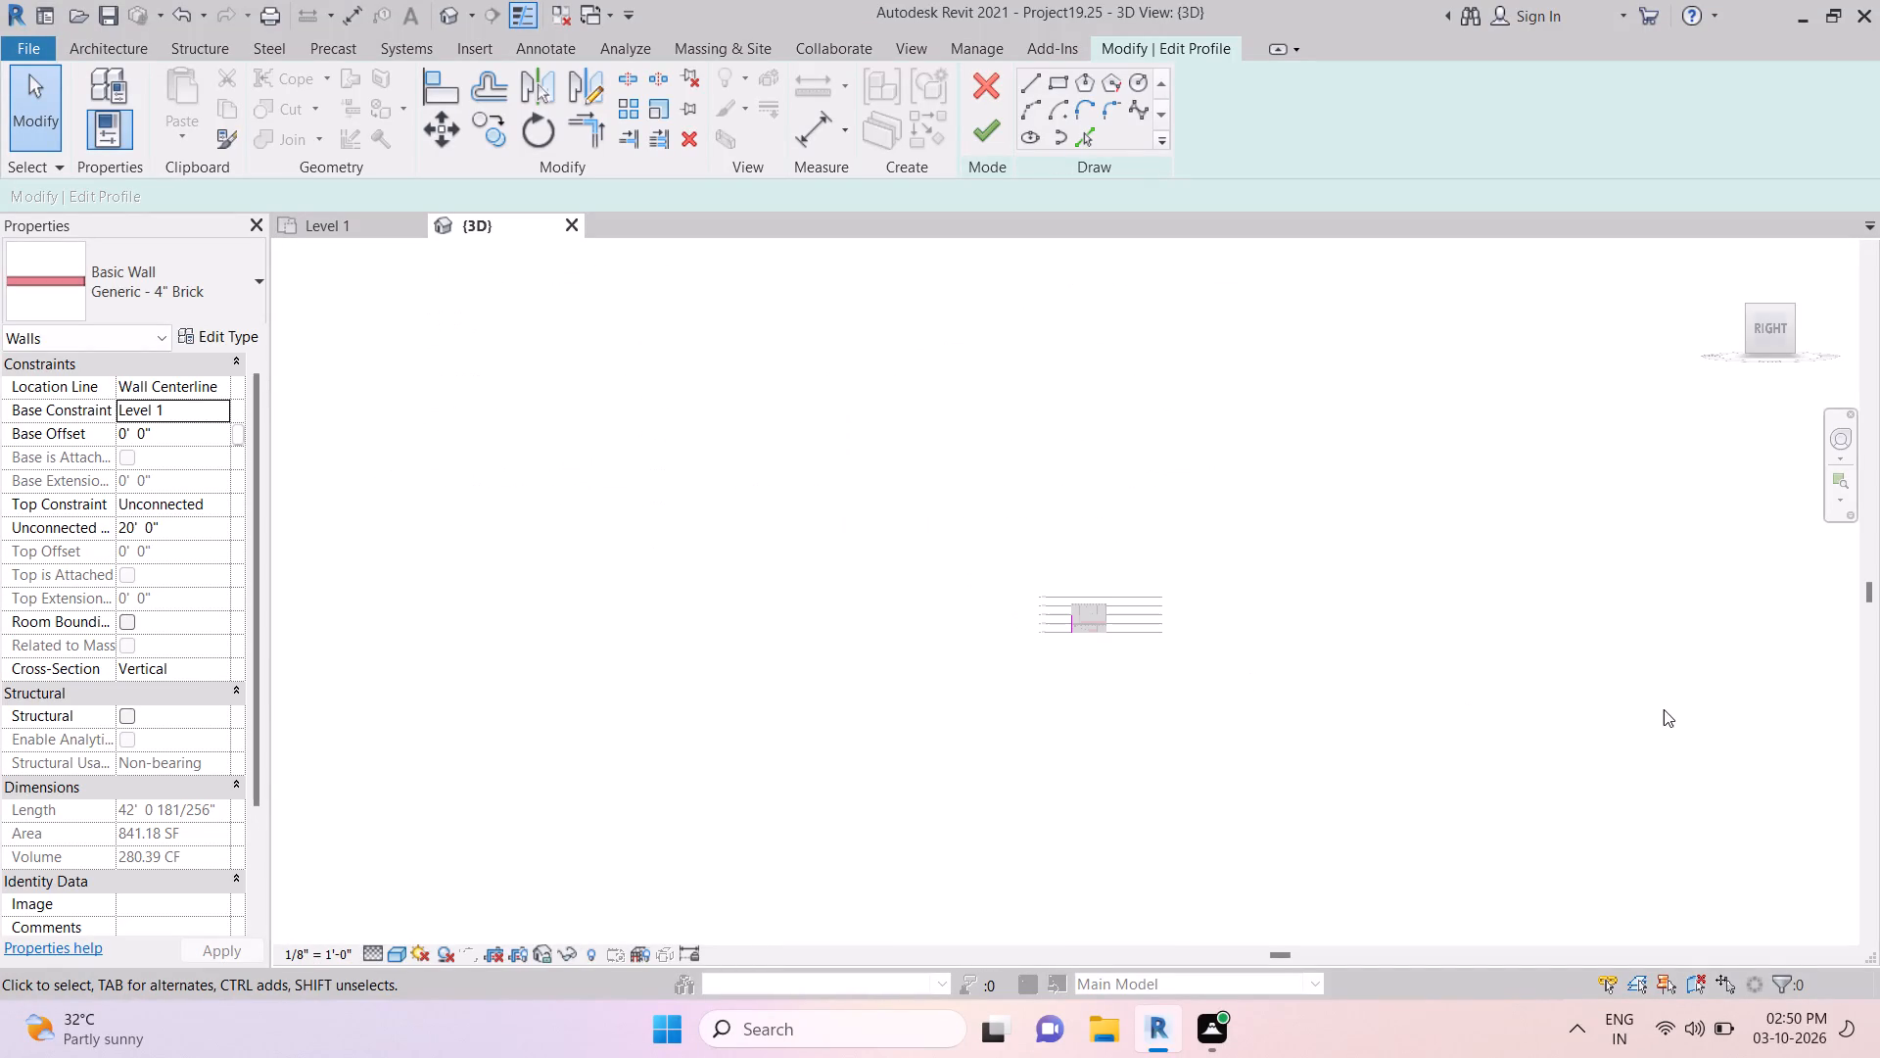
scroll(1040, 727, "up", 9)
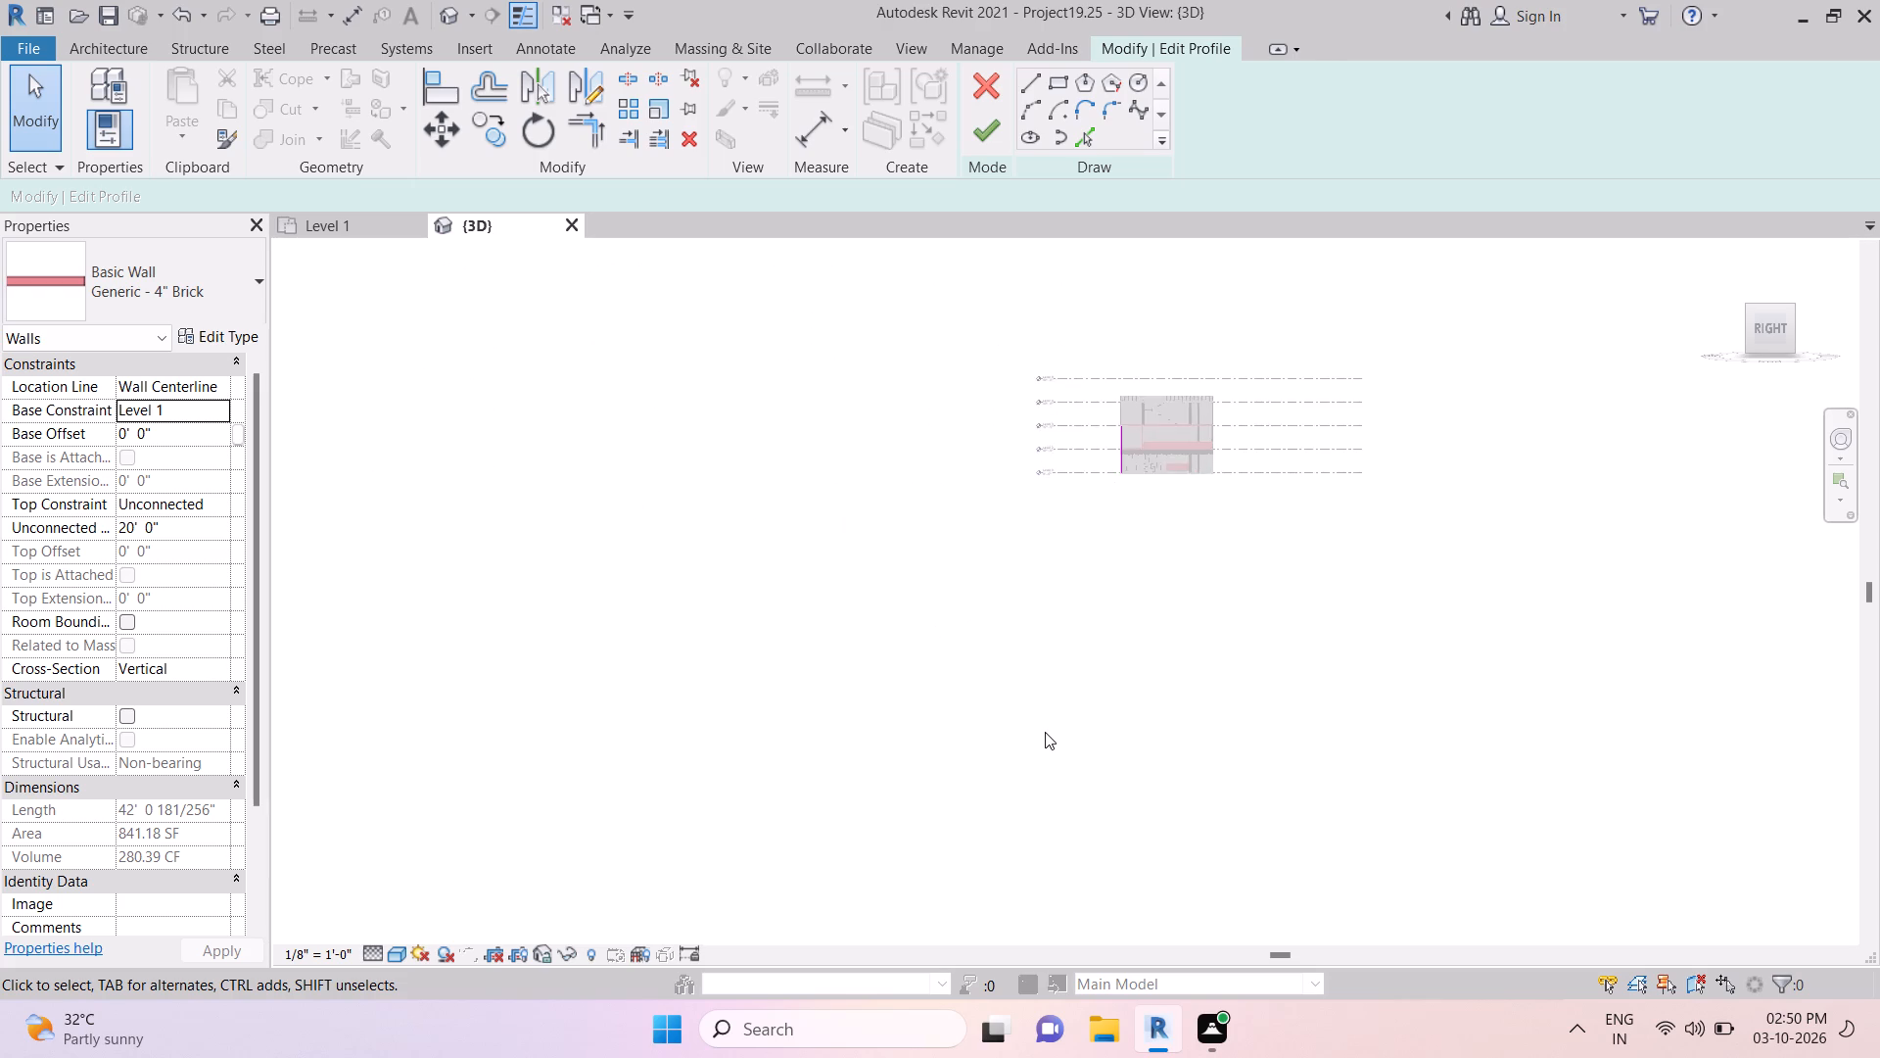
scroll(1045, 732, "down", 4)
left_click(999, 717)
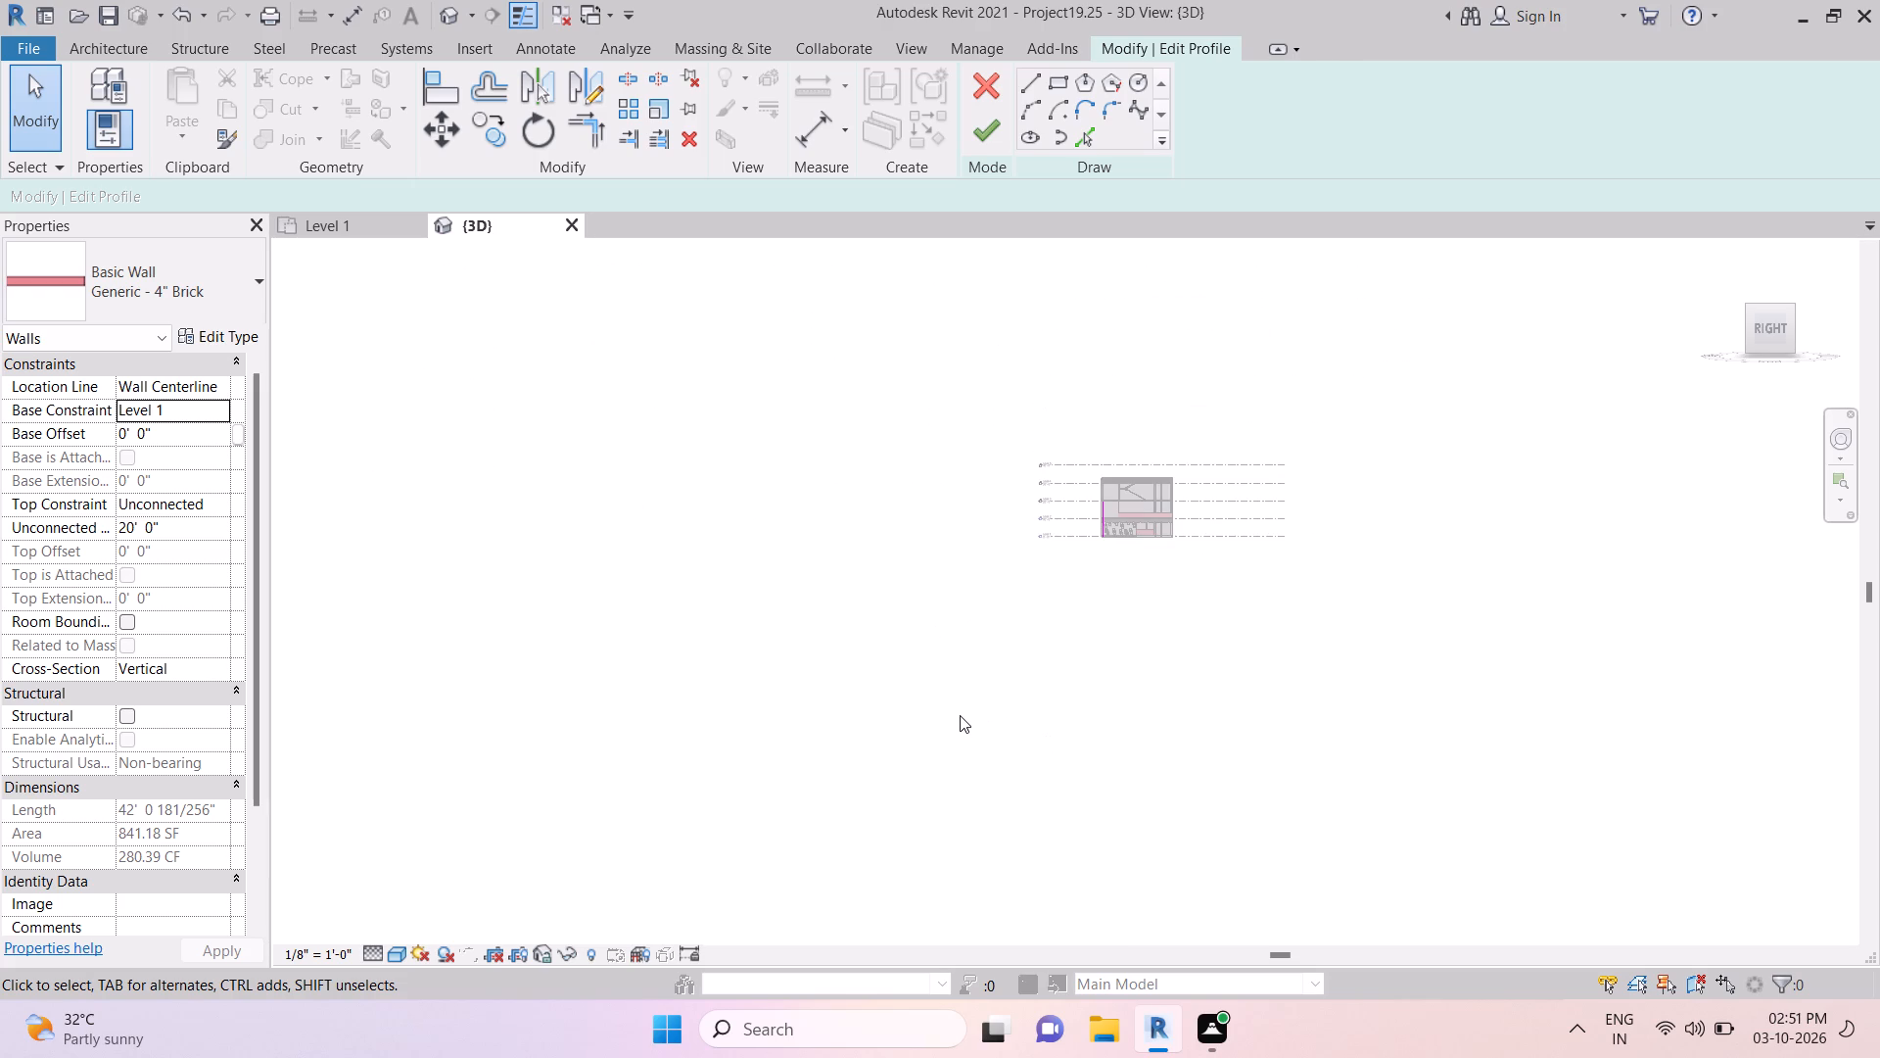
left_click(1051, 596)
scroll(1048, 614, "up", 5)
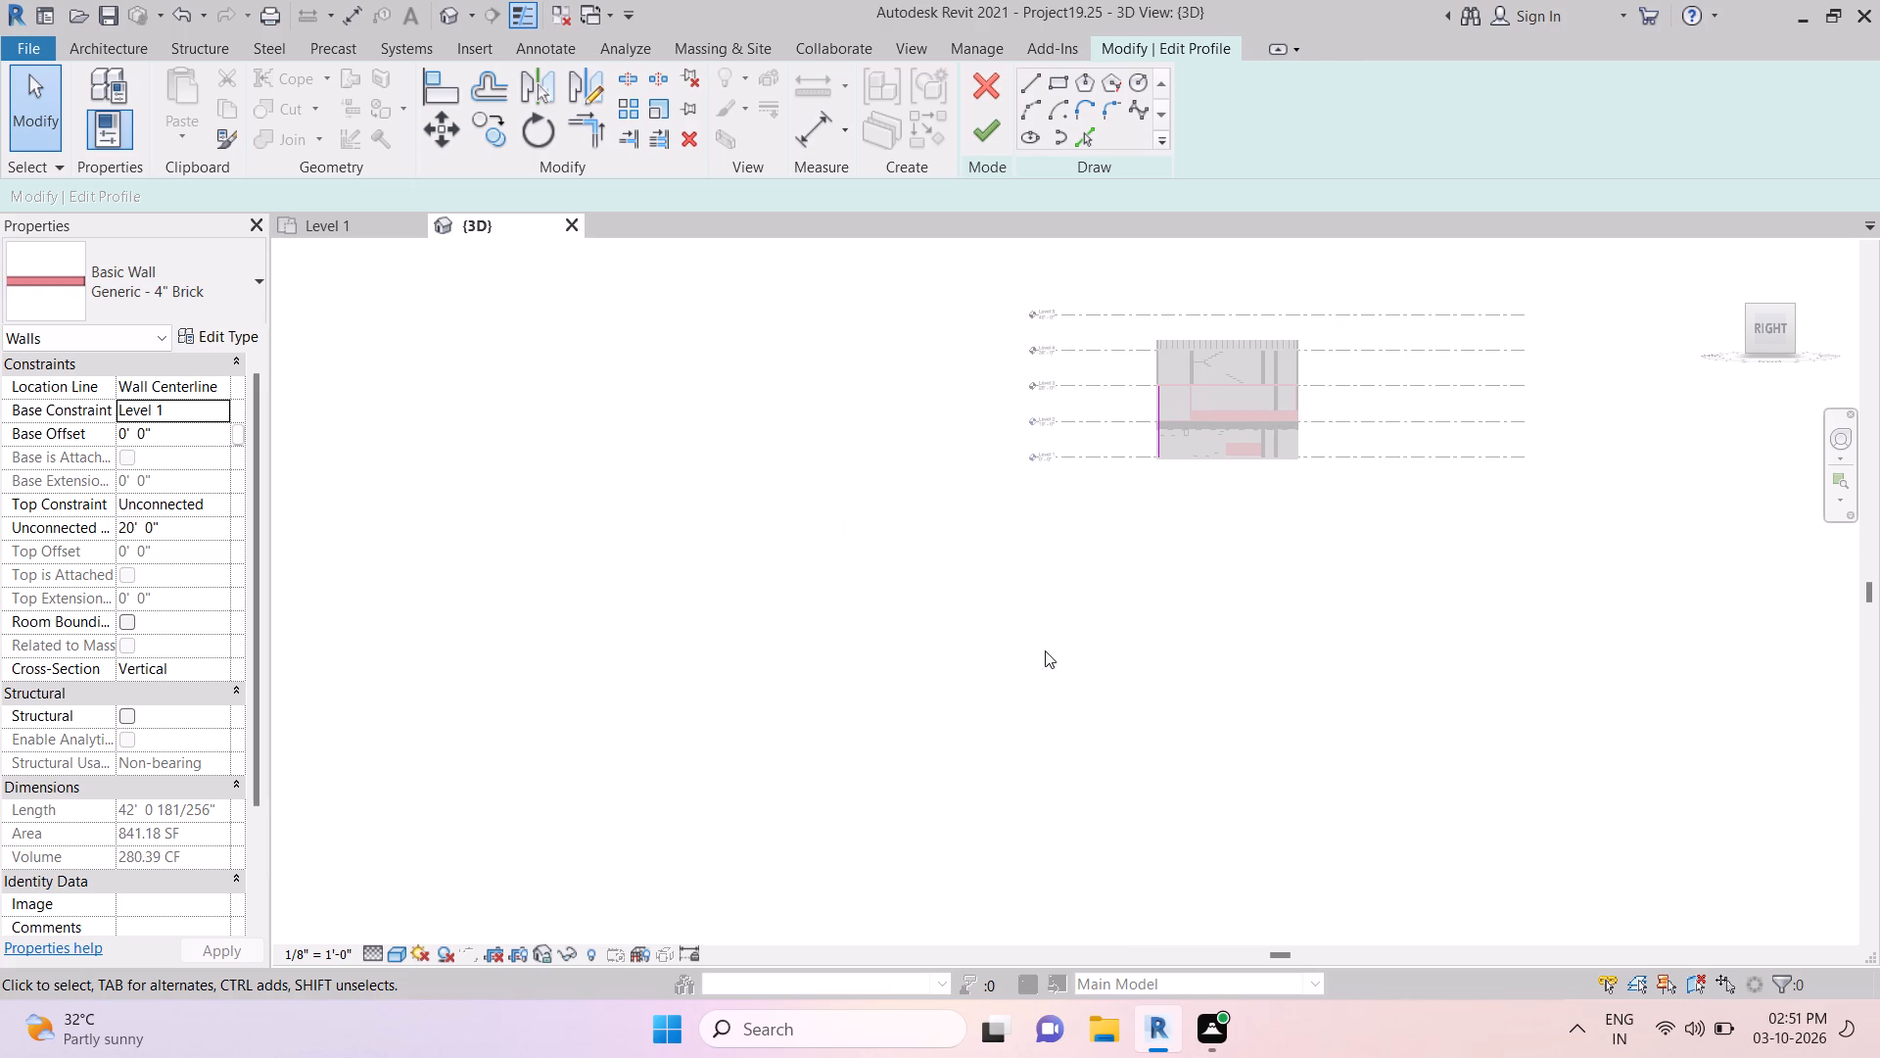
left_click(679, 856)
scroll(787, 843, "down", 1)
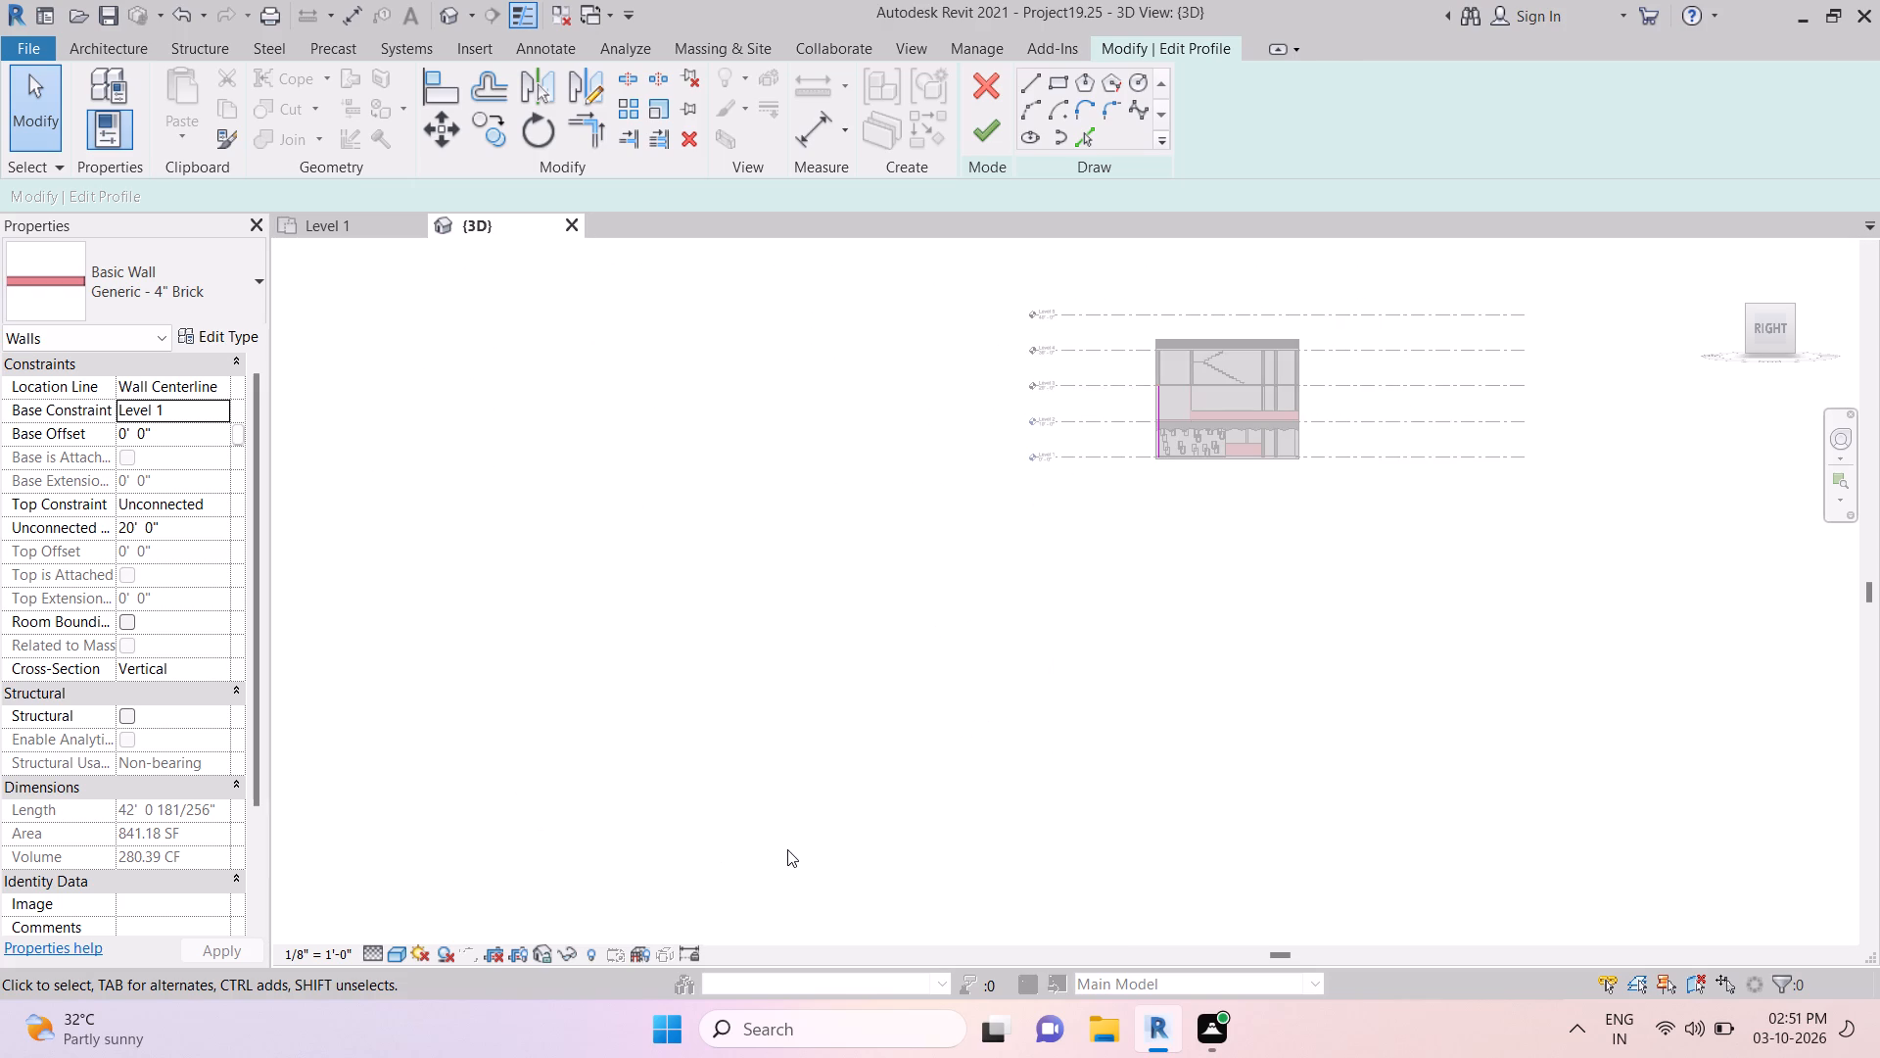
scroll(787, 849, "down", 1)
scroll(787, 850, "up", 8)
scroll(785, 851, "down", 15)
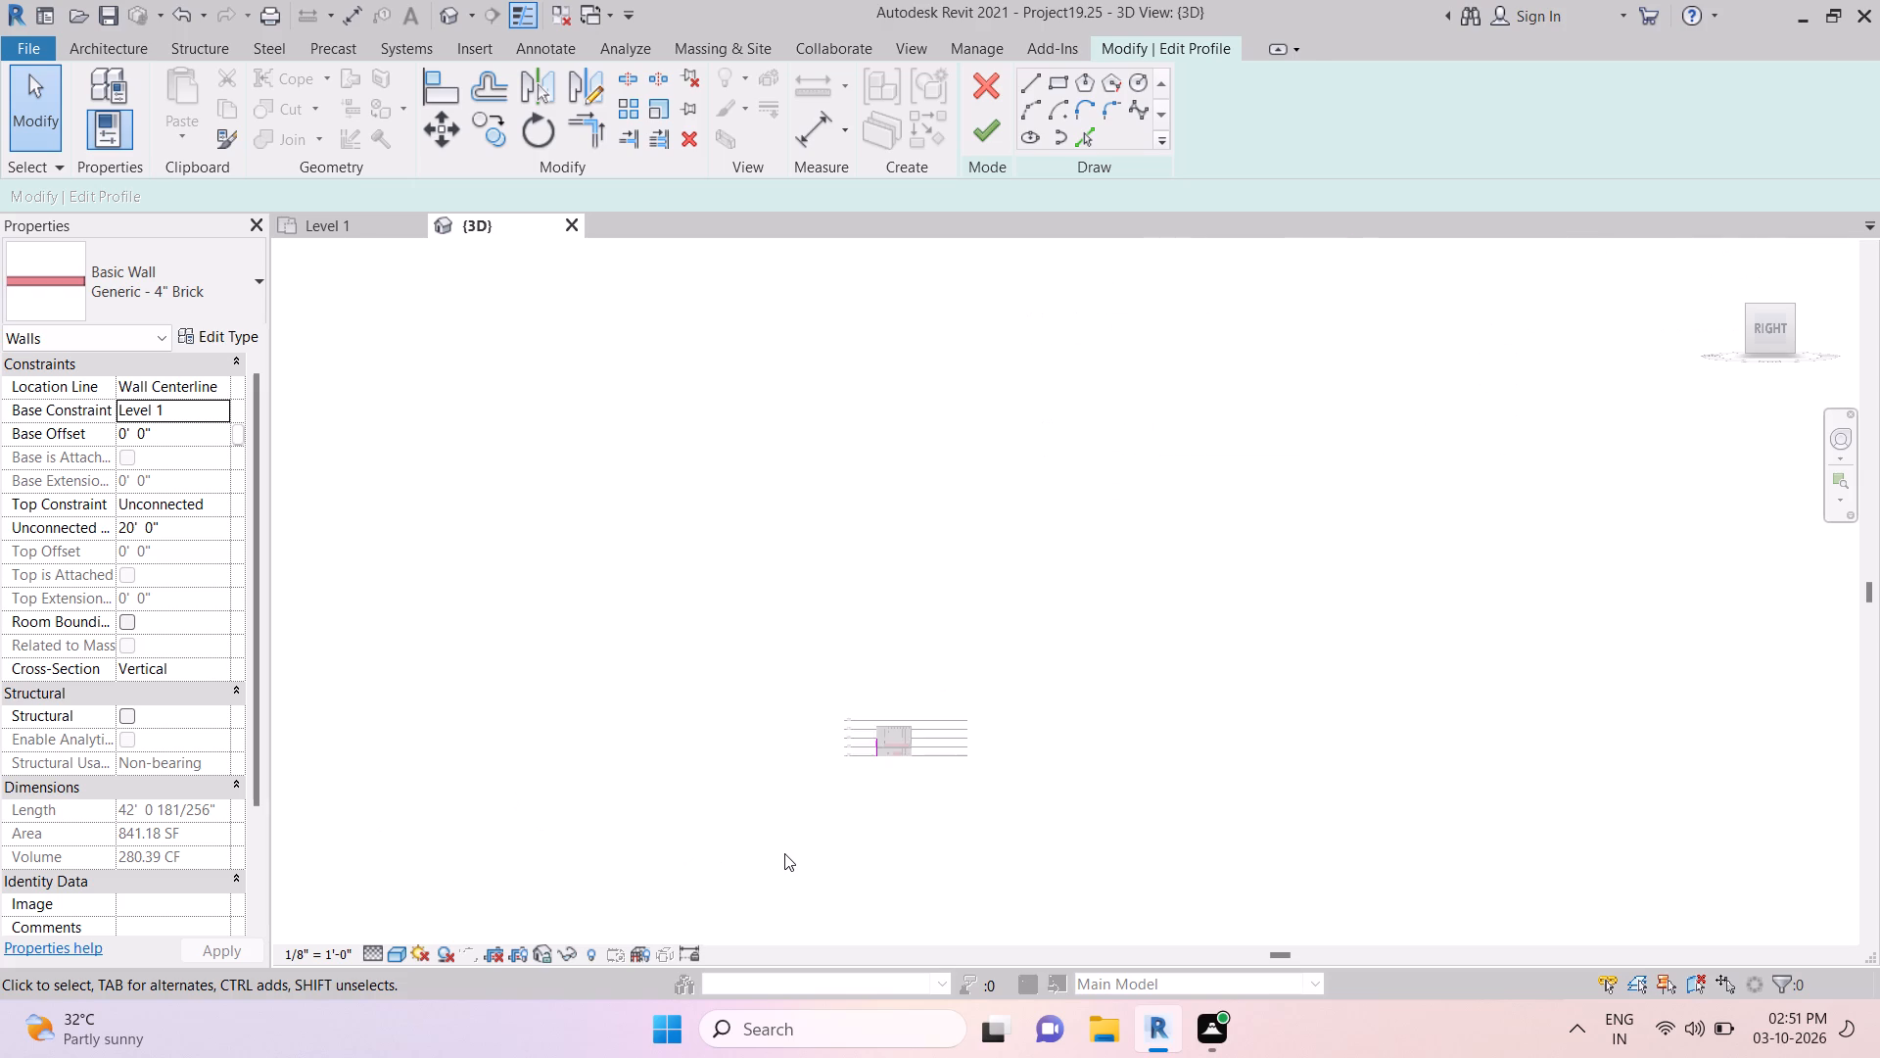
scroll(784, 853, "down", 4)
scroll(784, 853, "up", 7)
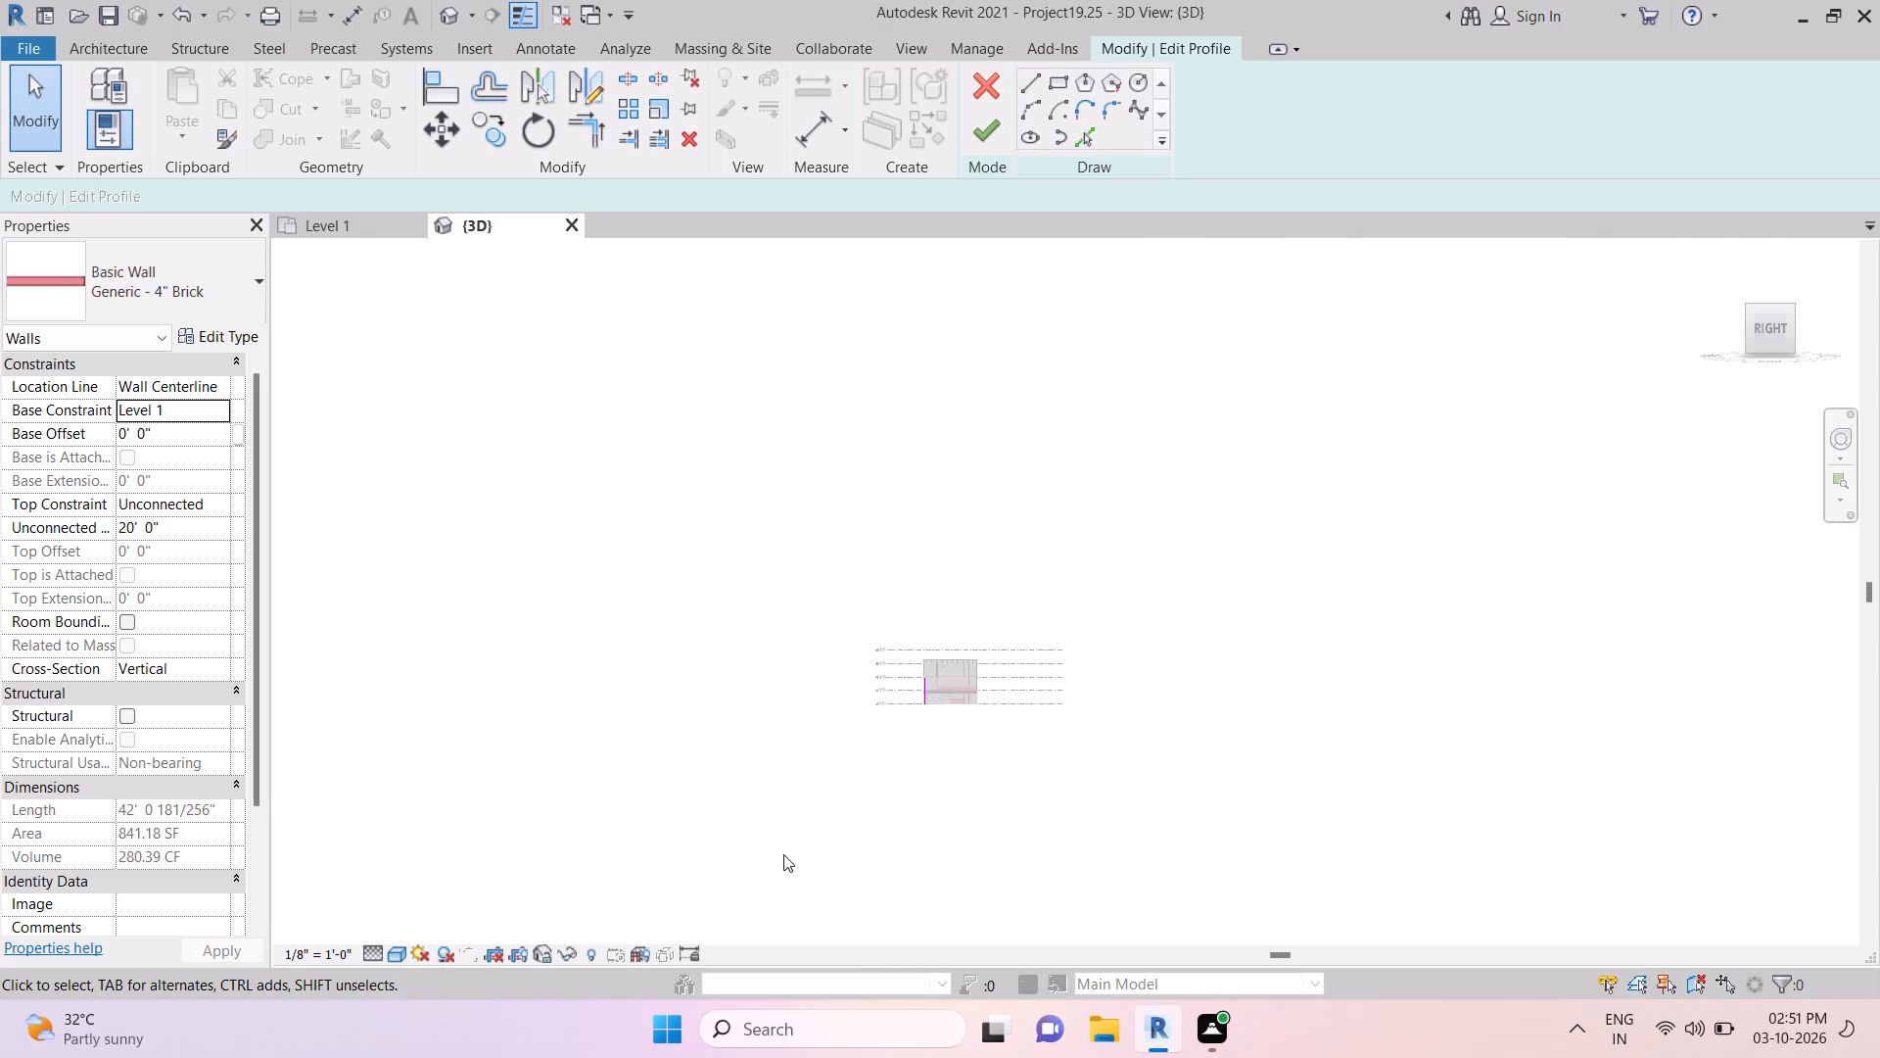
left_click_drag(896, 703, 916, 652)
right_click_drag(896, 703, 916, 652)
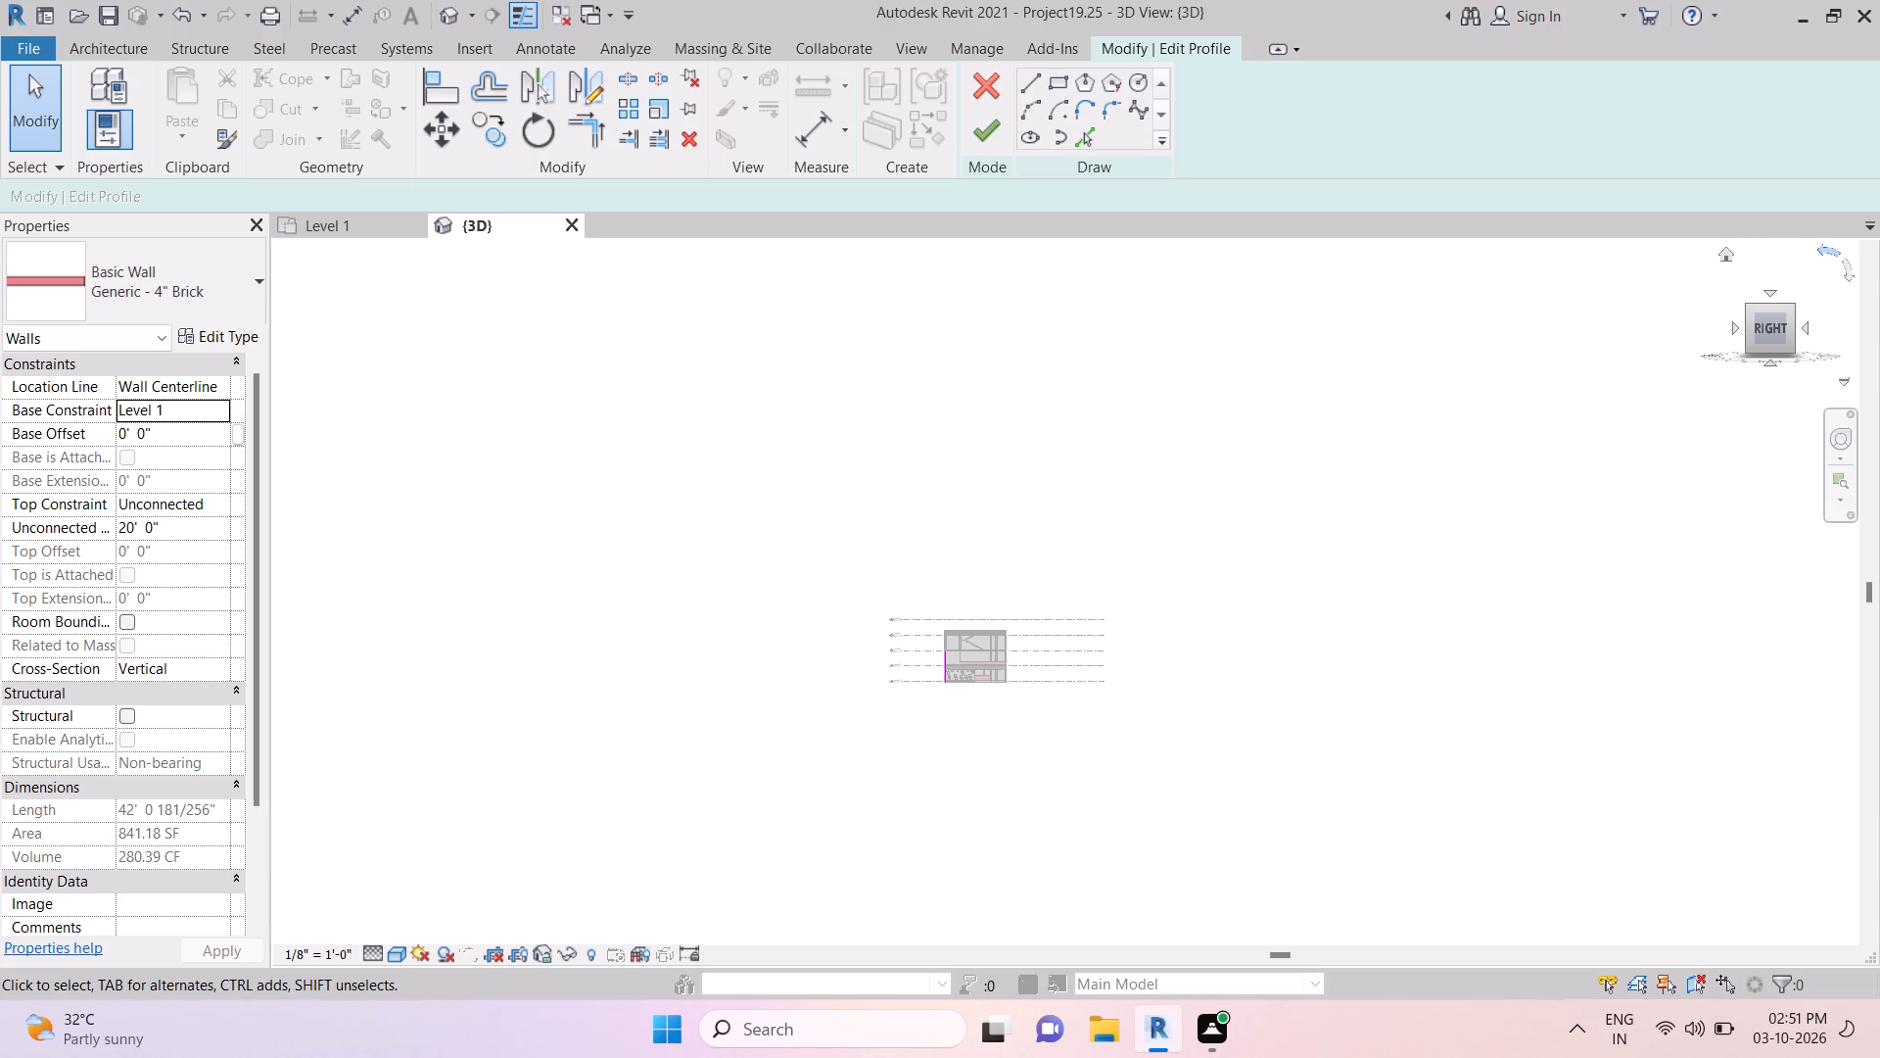
Examine the wall's profile sketch against the building from the front and left sides, ending in the home isometric orientation.
left_click(1827, 256)
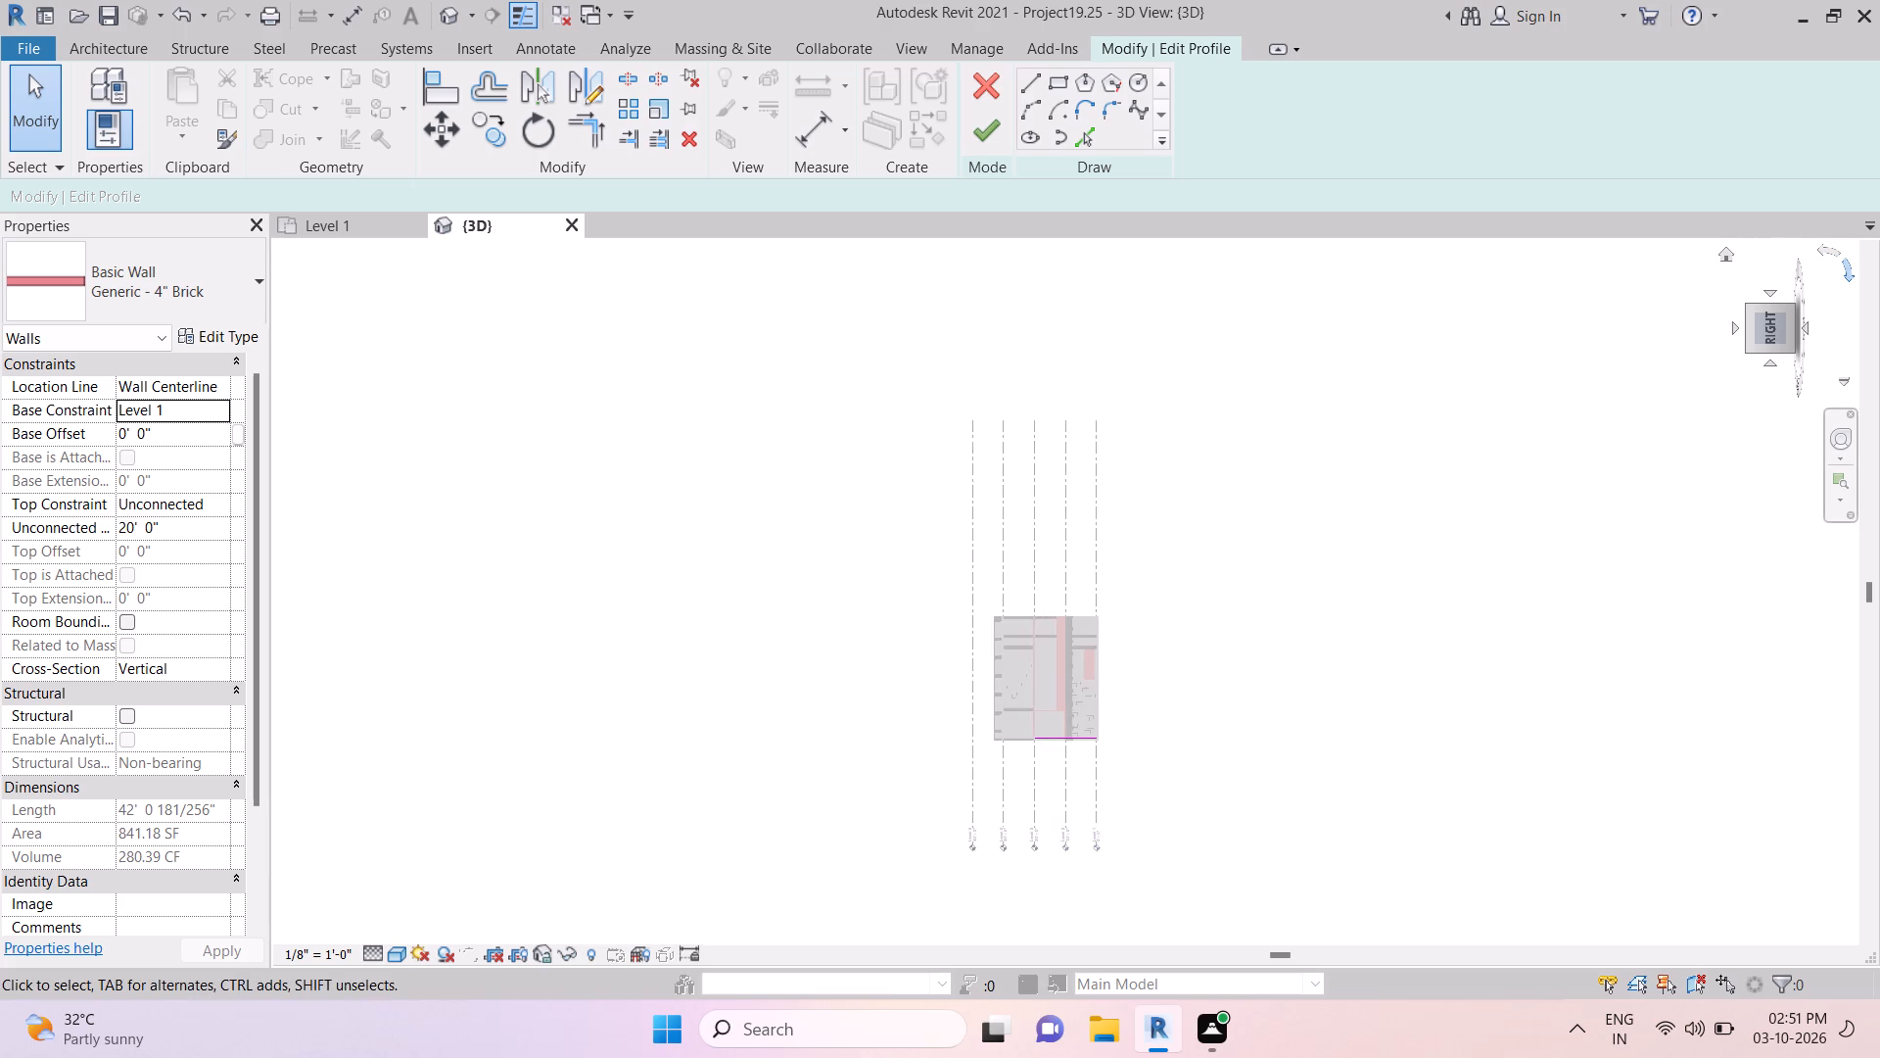
left_click(1762, 366)
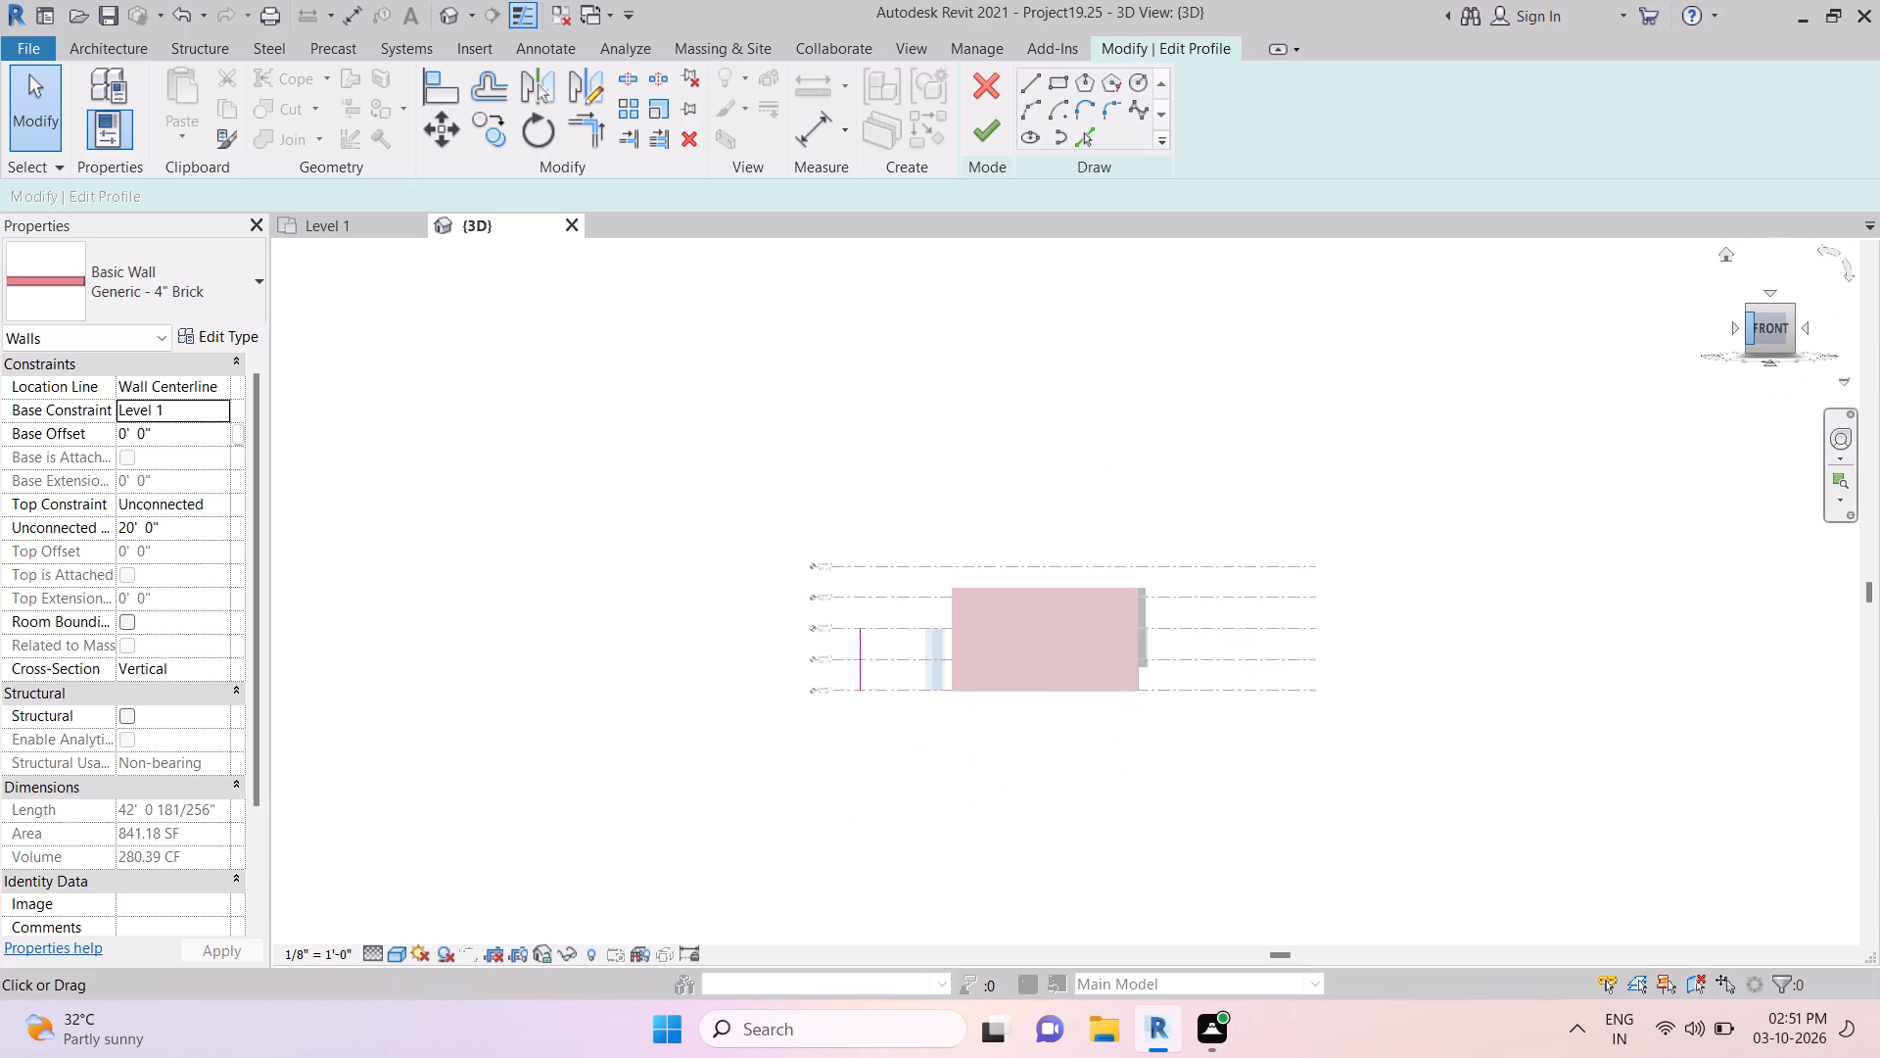
left_click(1735, 329)
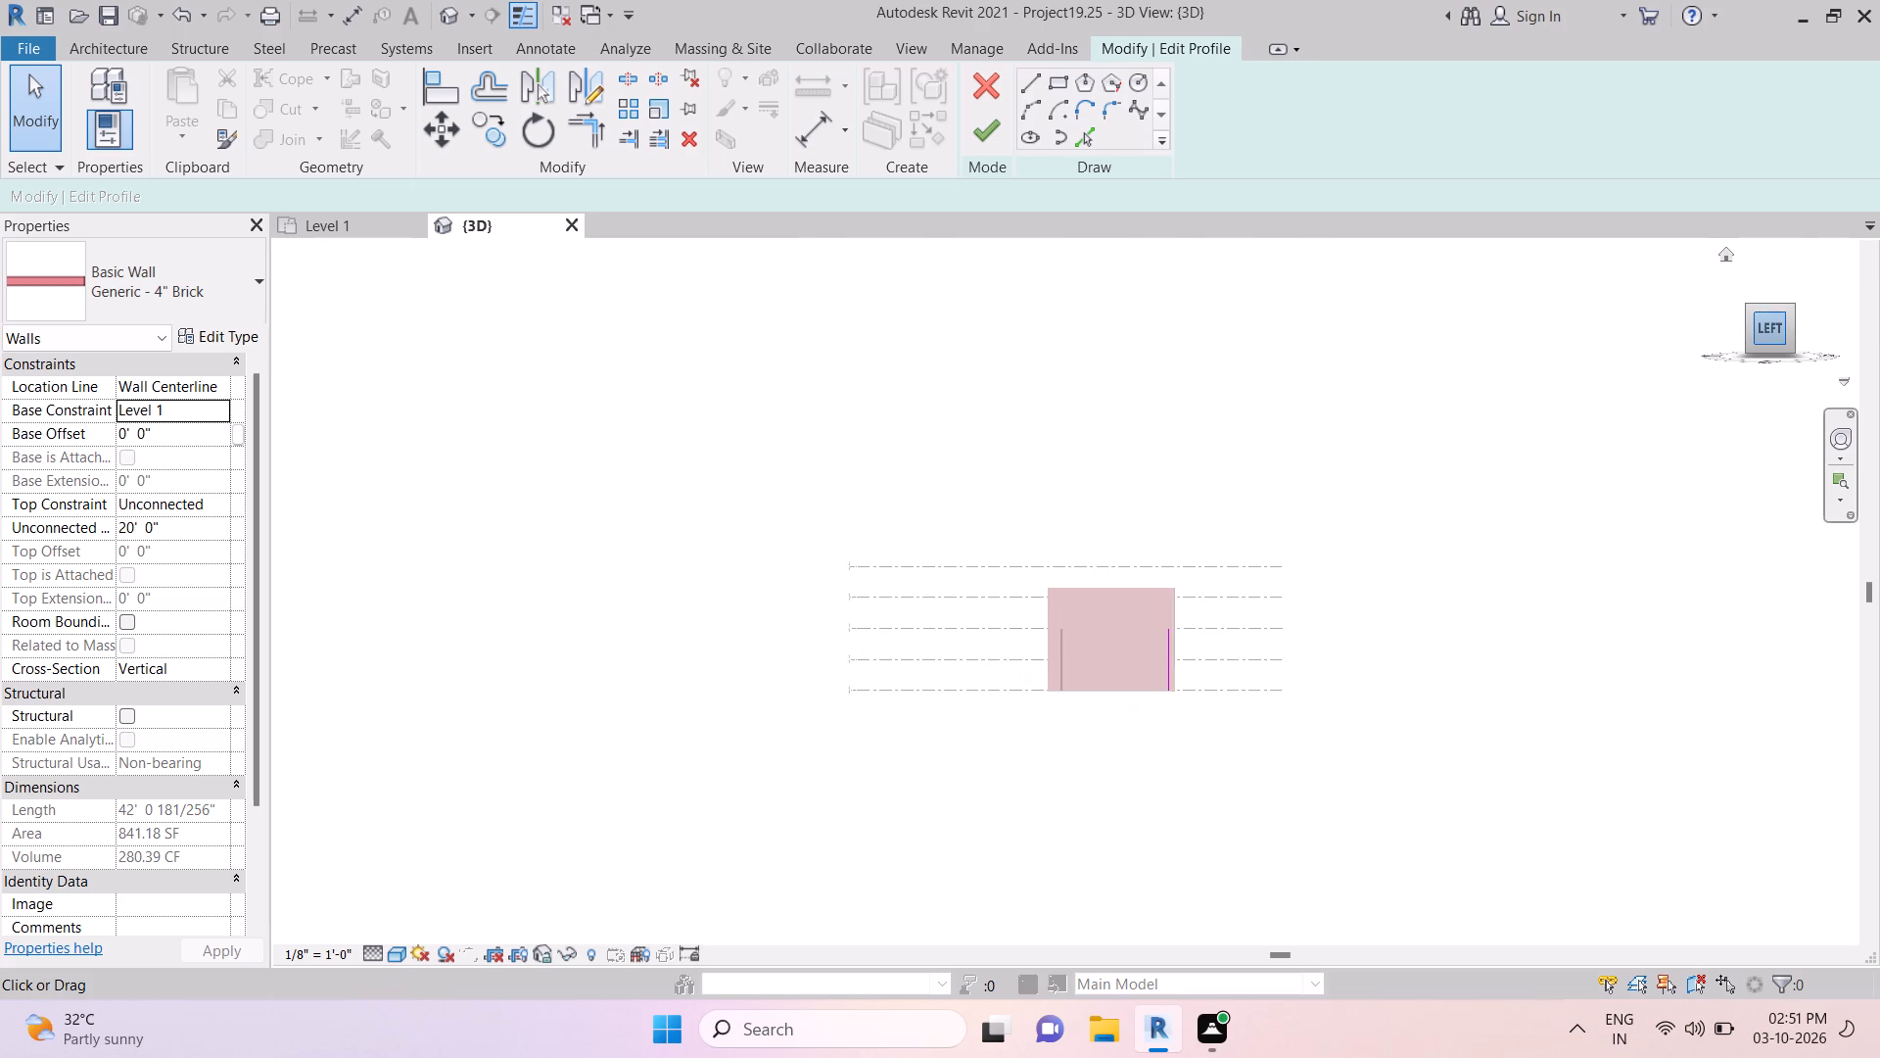
left_click(1735, 329)
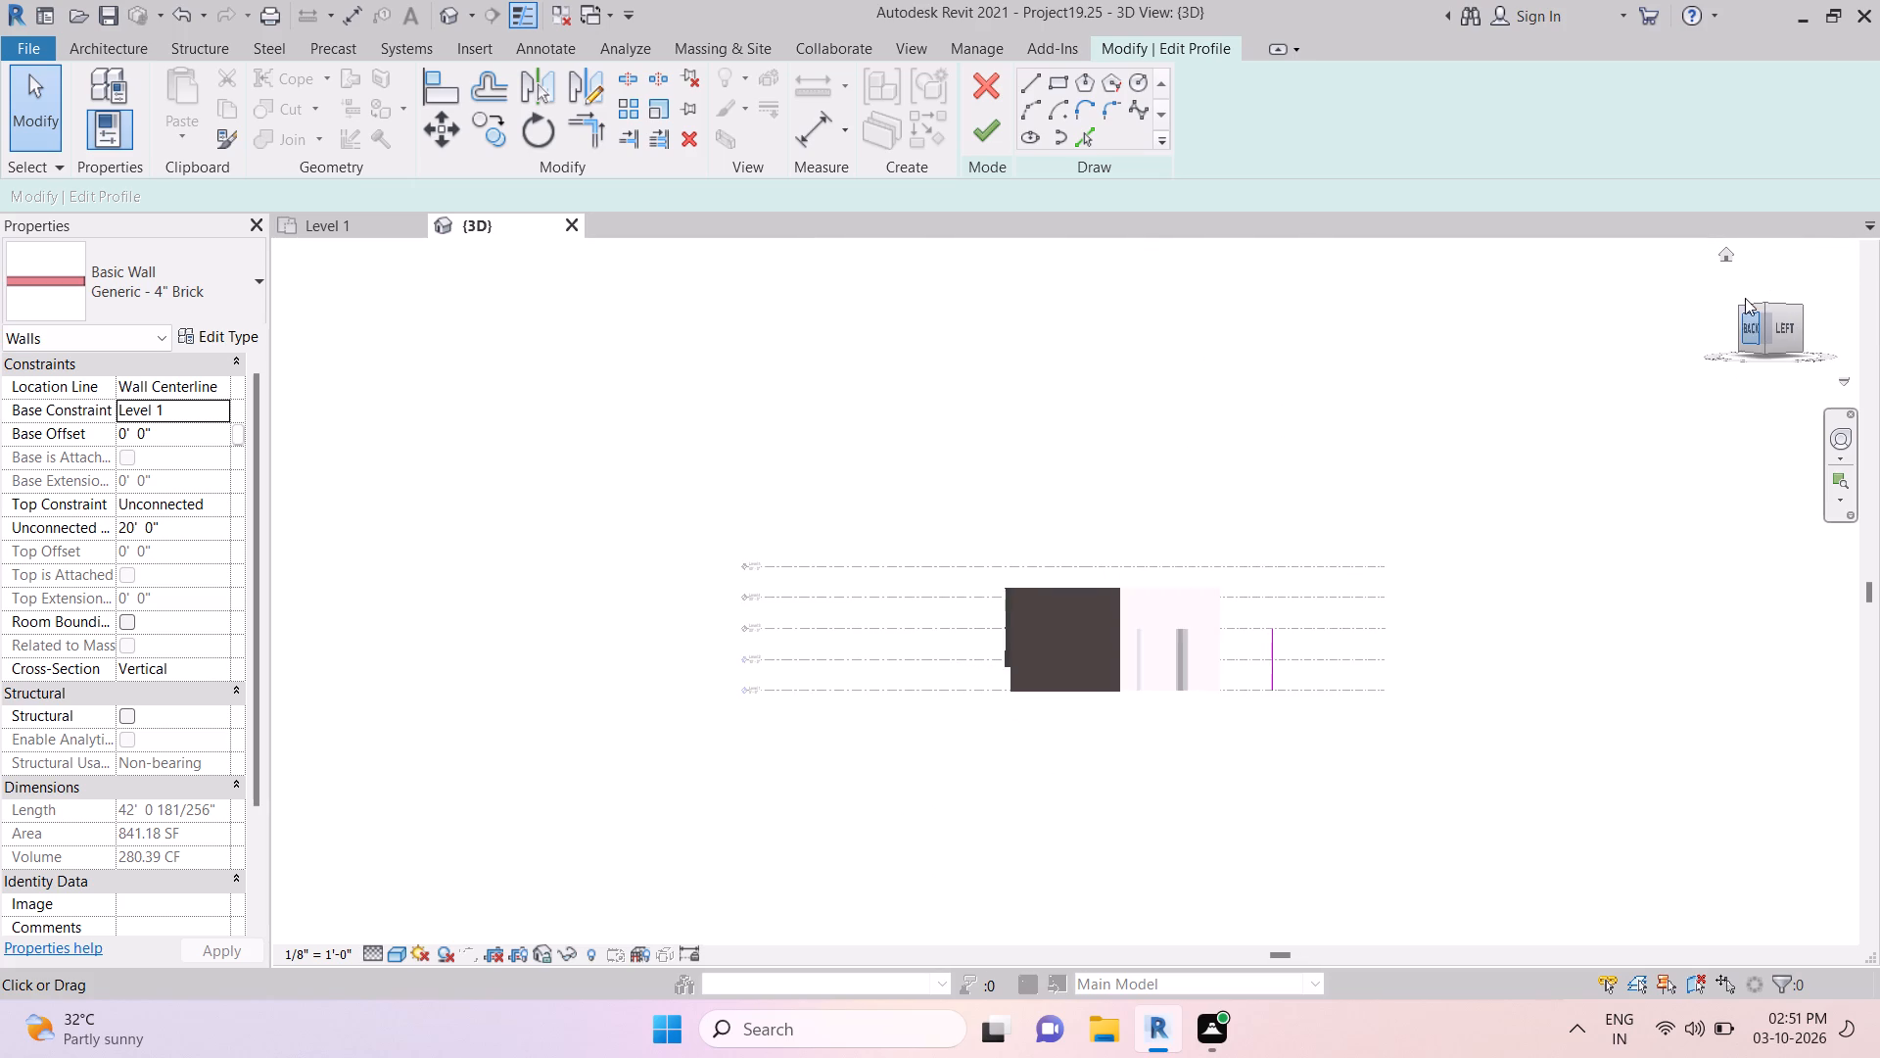
left_click(1727, 252)
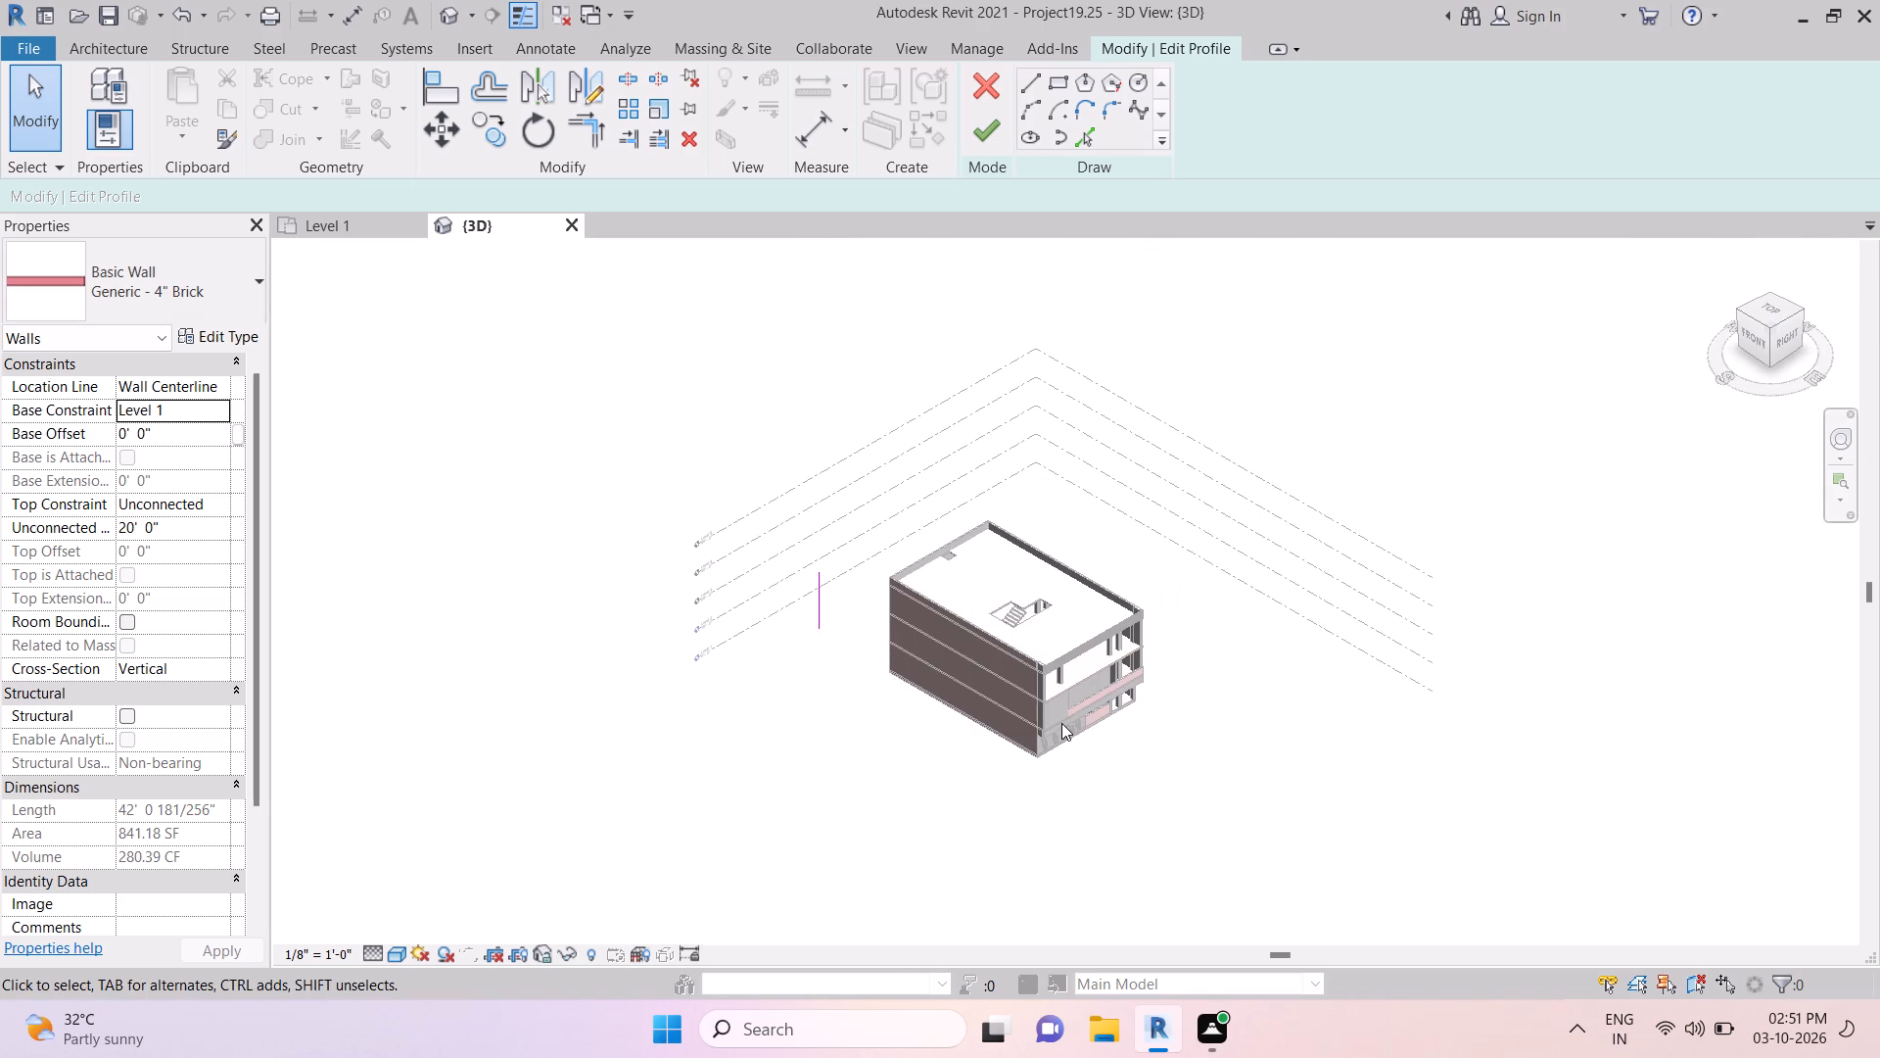
scroll(1061, 723, "down", 2)
scroll(1061, 723, "up", 6)
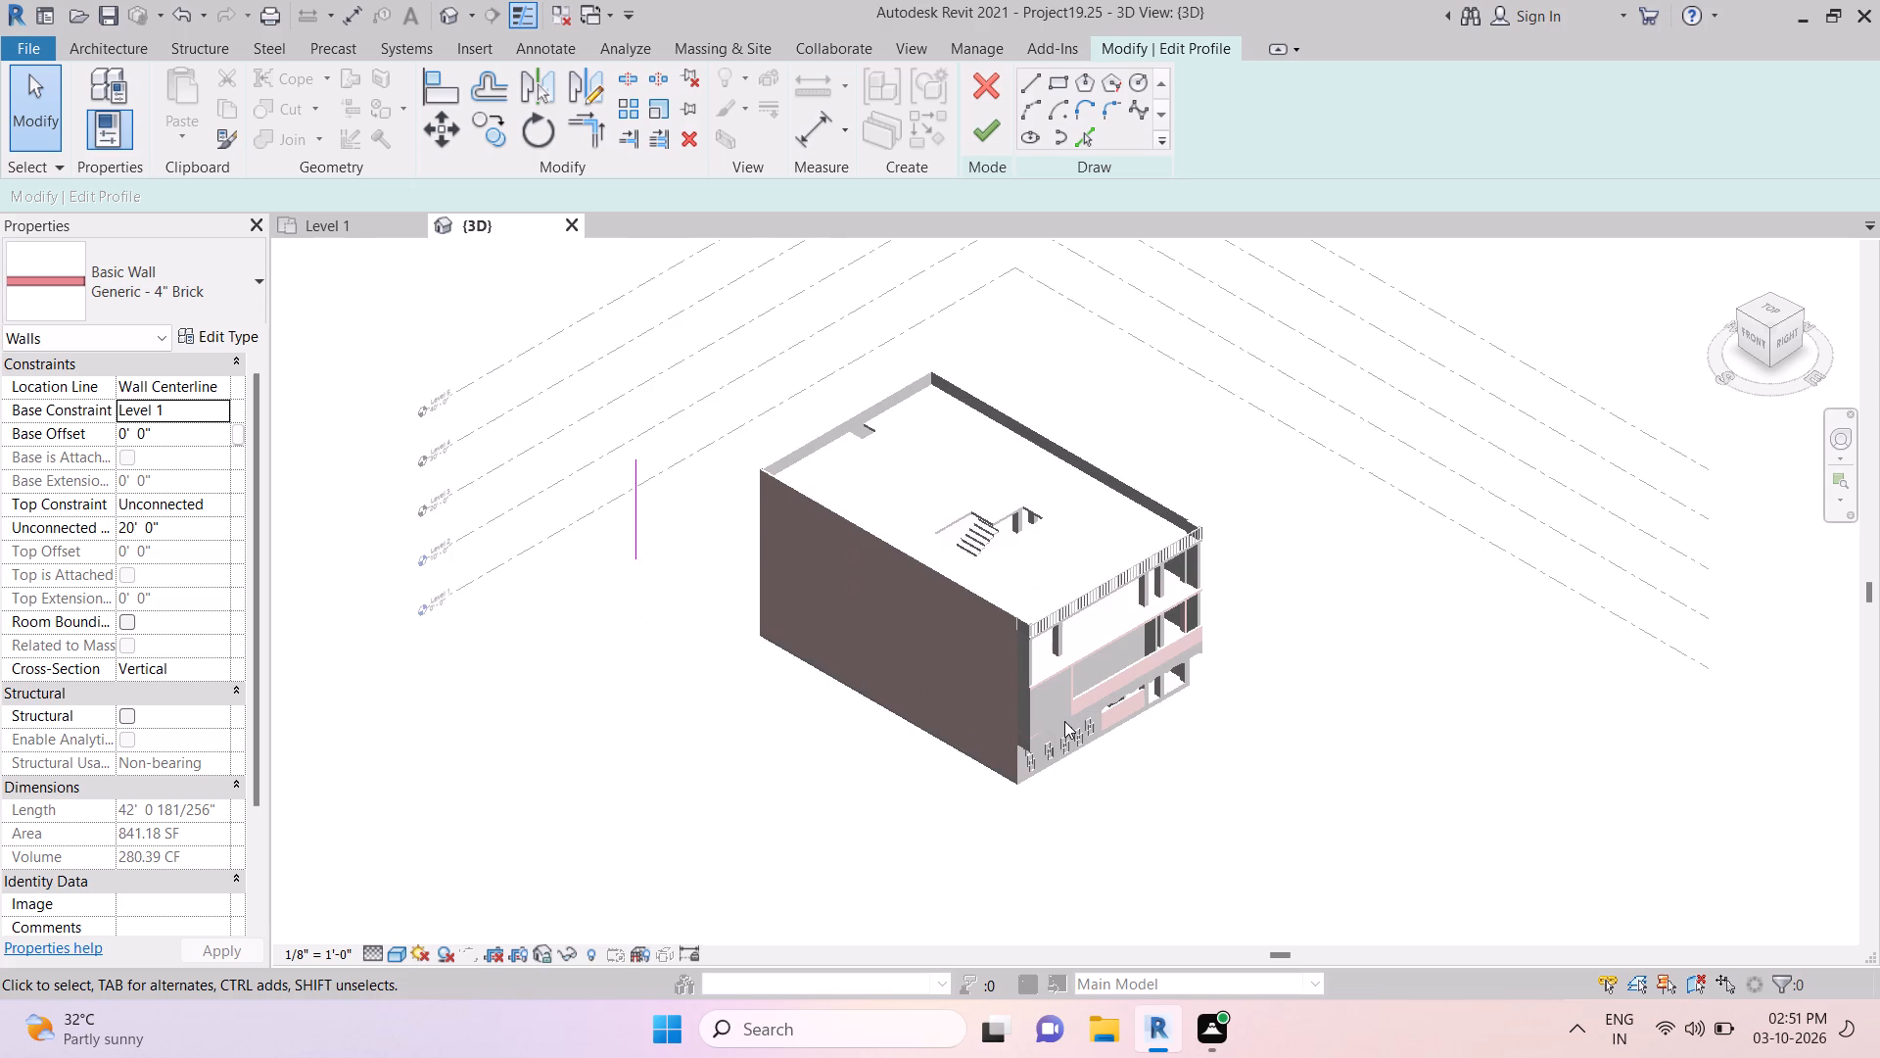
scroll(1064, 721, "up", 1)
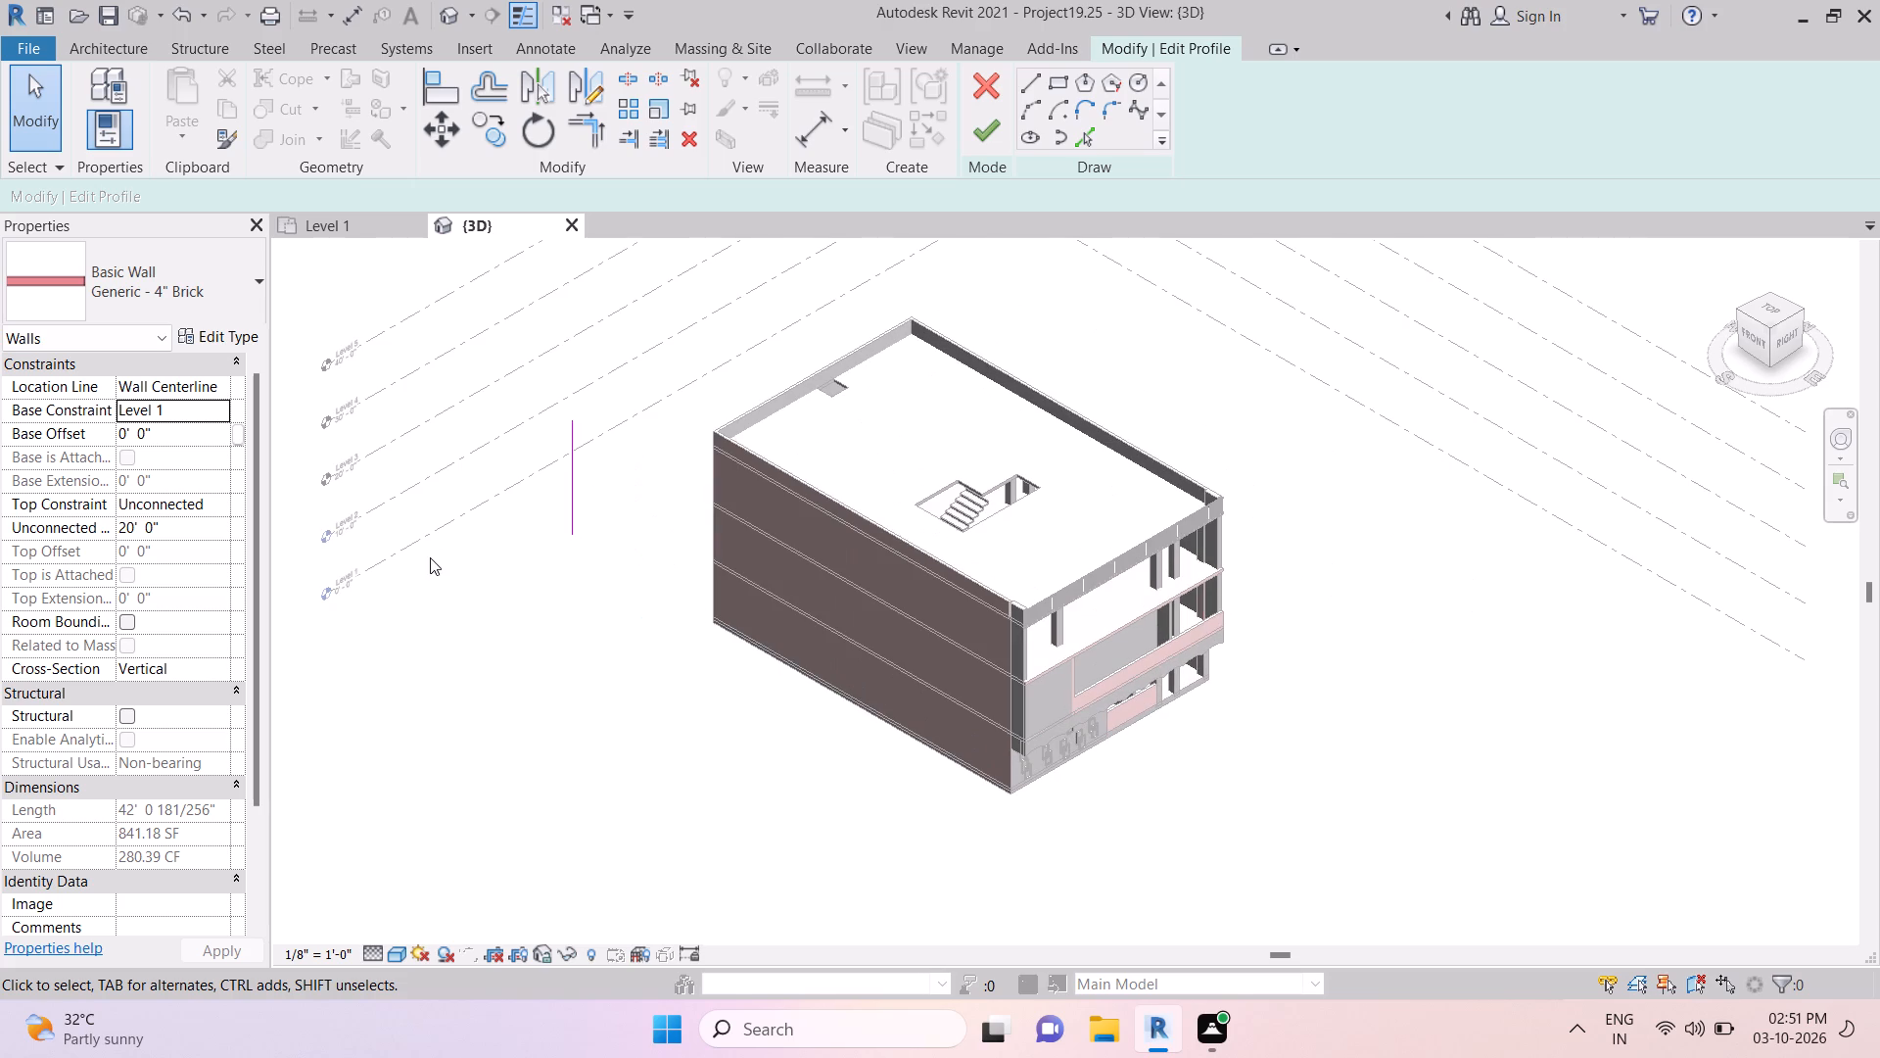
Shorten the vertical profile sketch line to 13' 0" by lowering its upper endpoint.
left_click(345, 577)
left_click(572, 491)
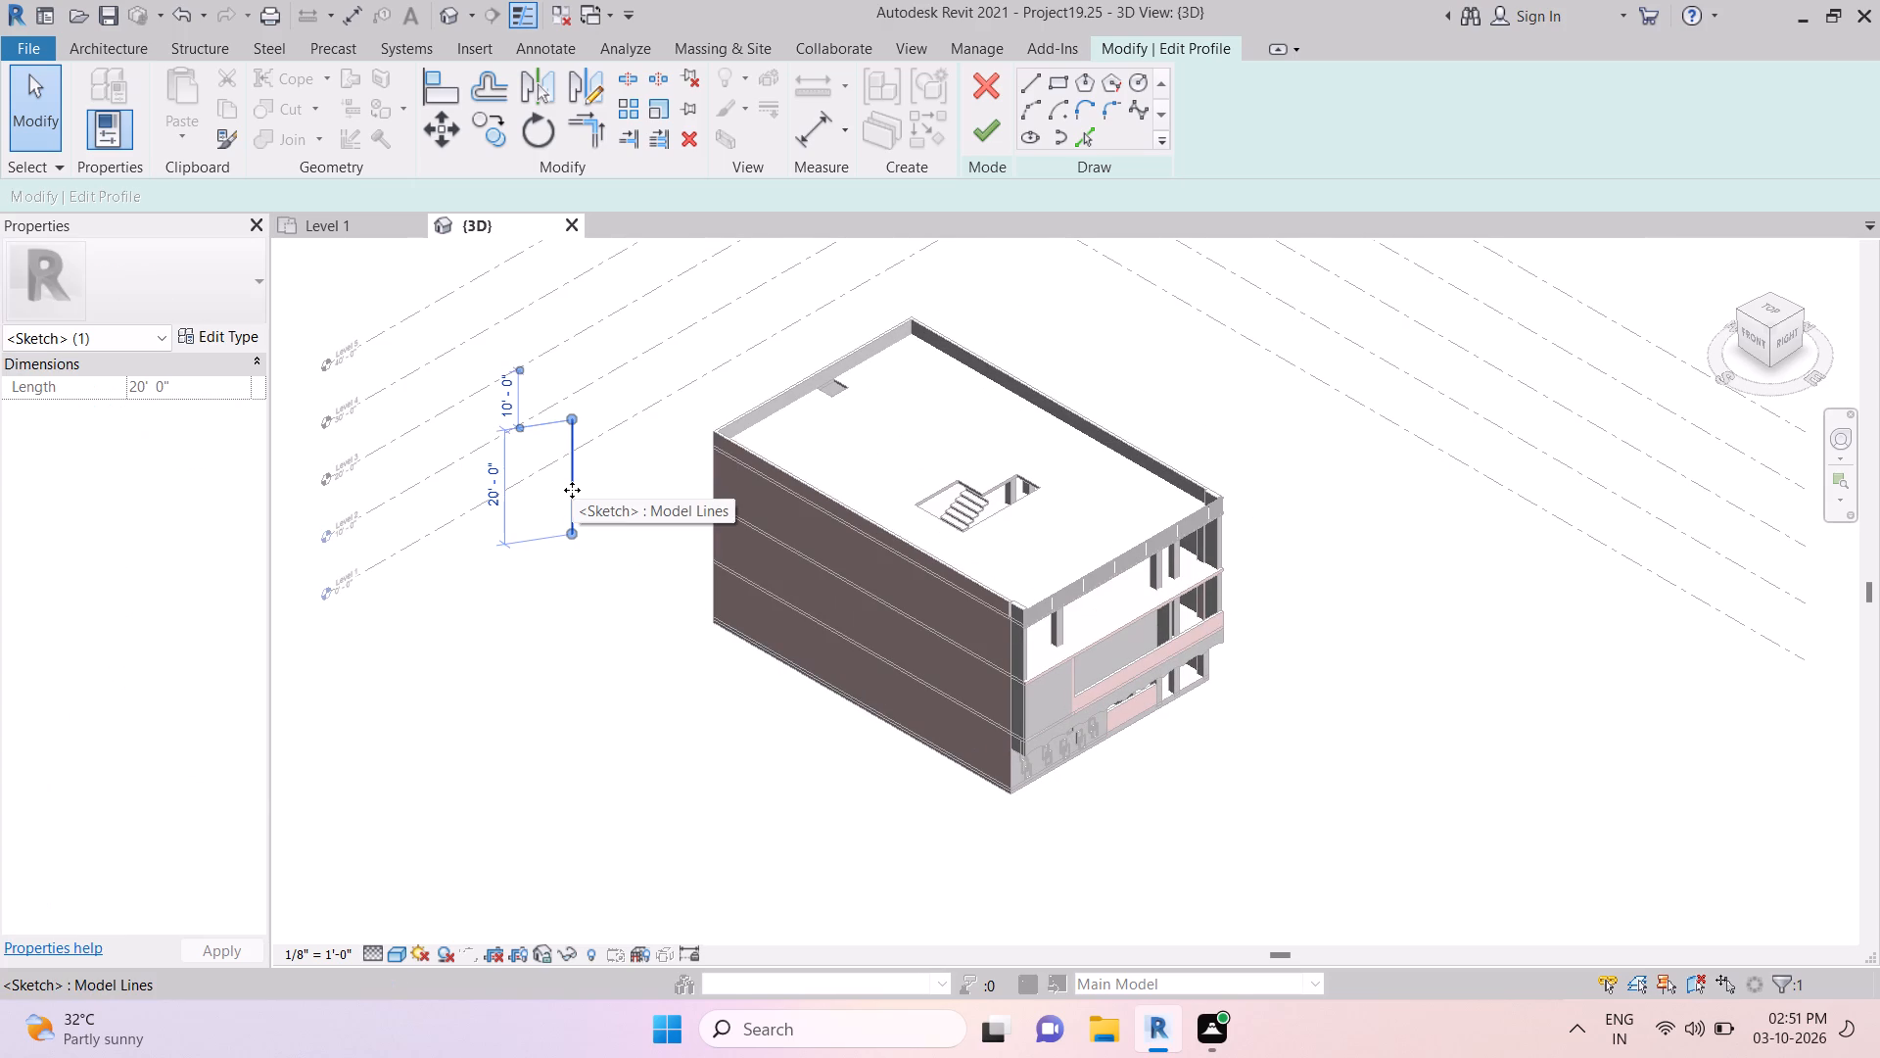
left_click(578, 495)
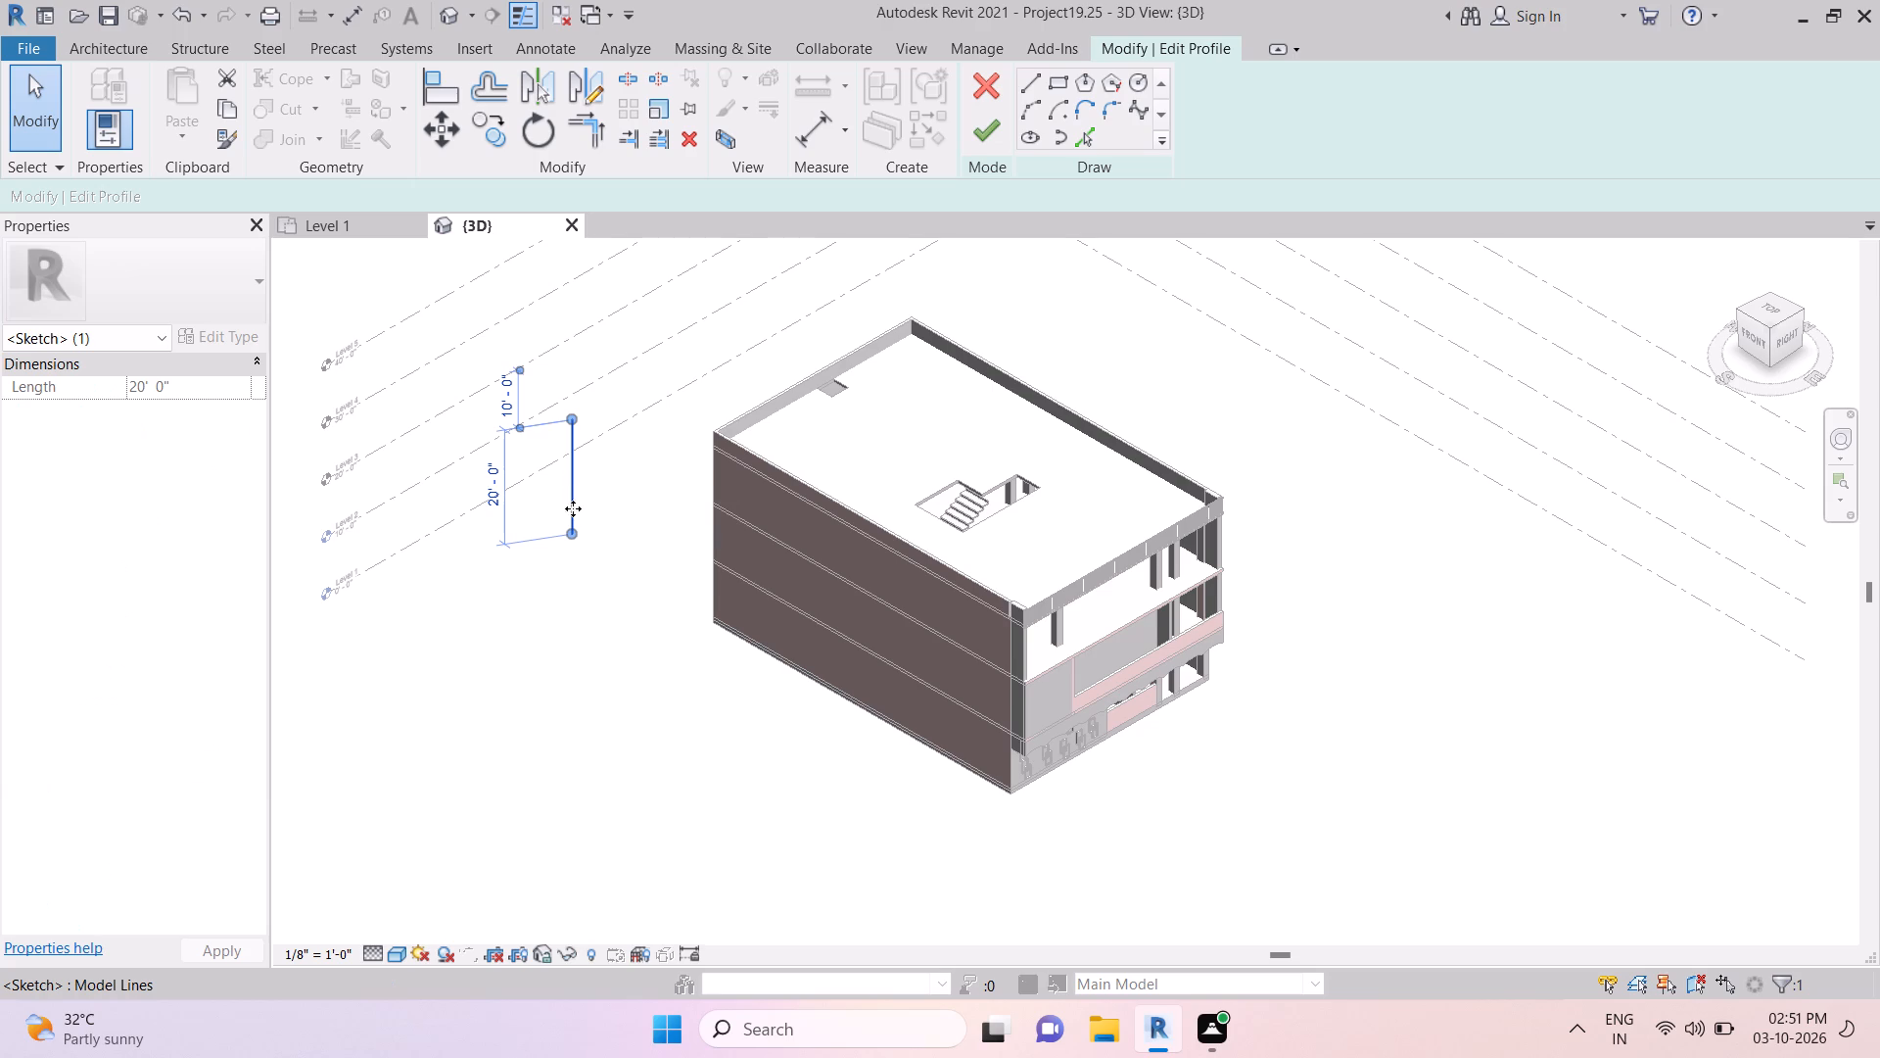
left_click(561, 419)
left_click_drag(561, 419, 567, 463)
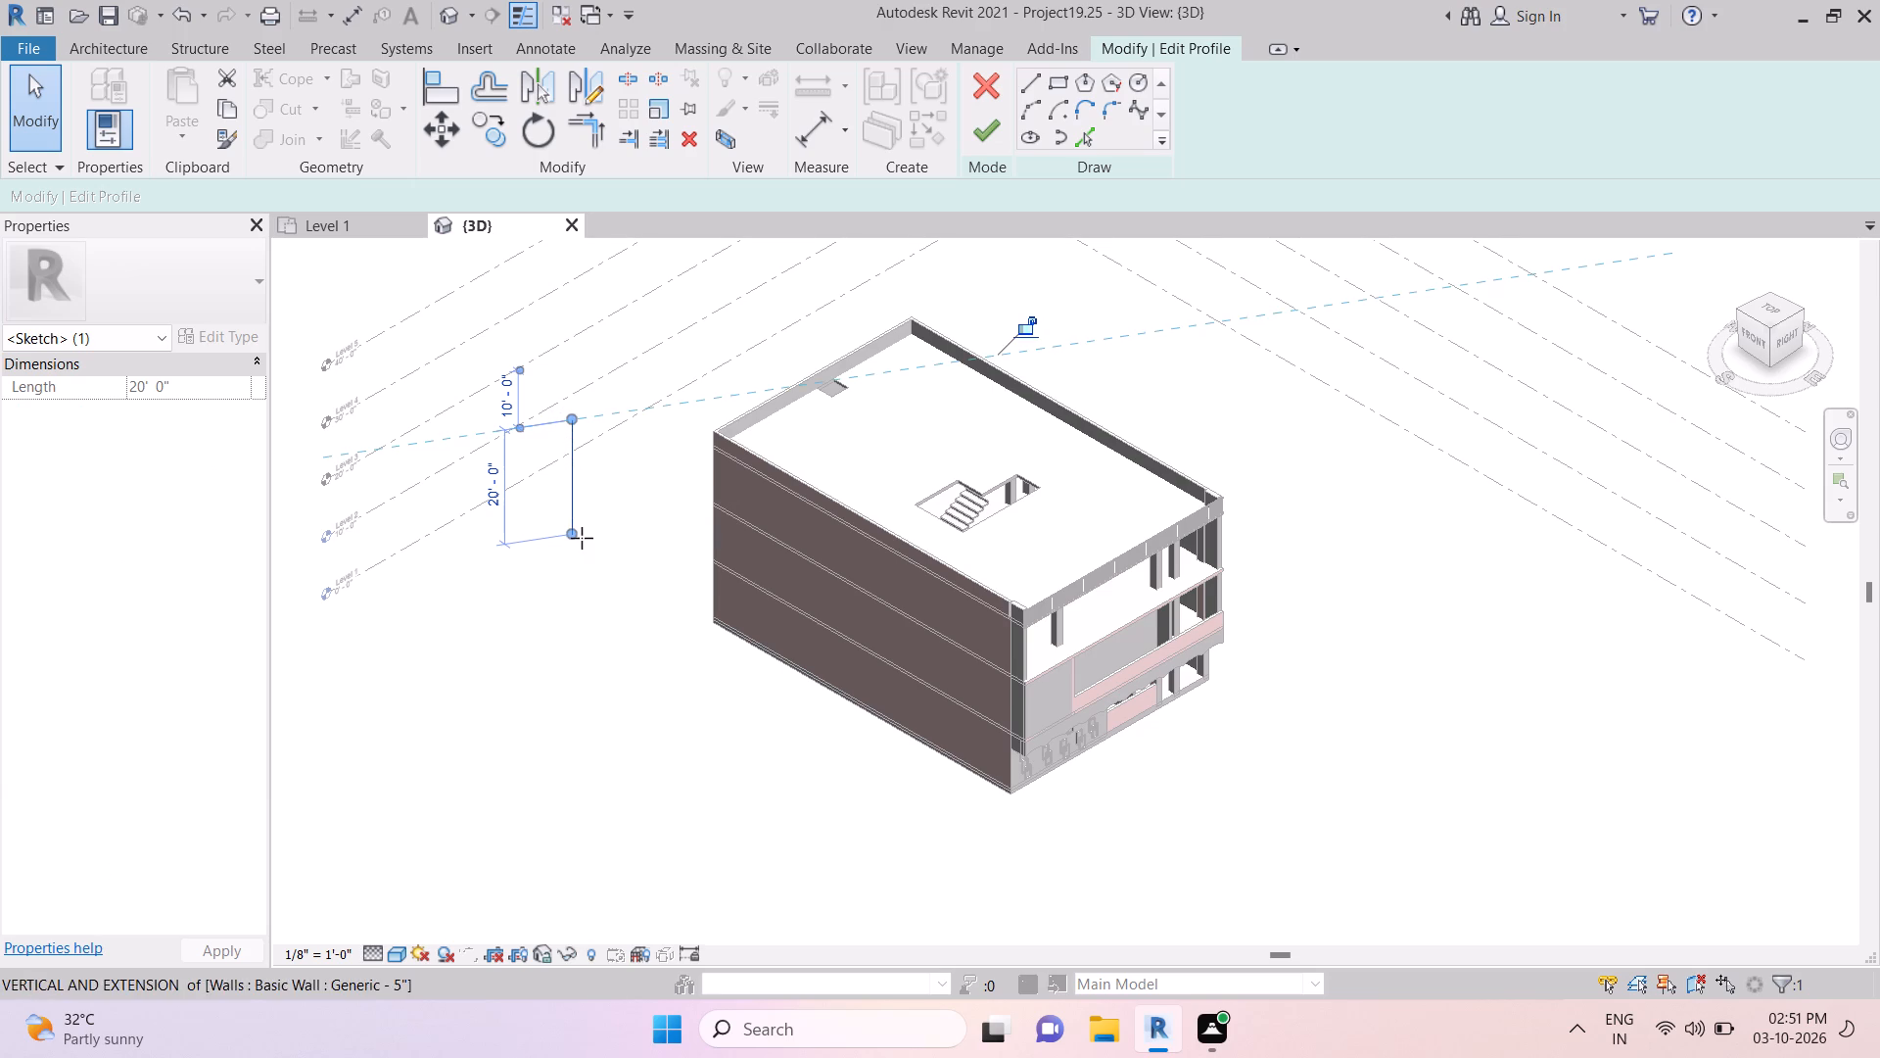
left_click(575, 535)
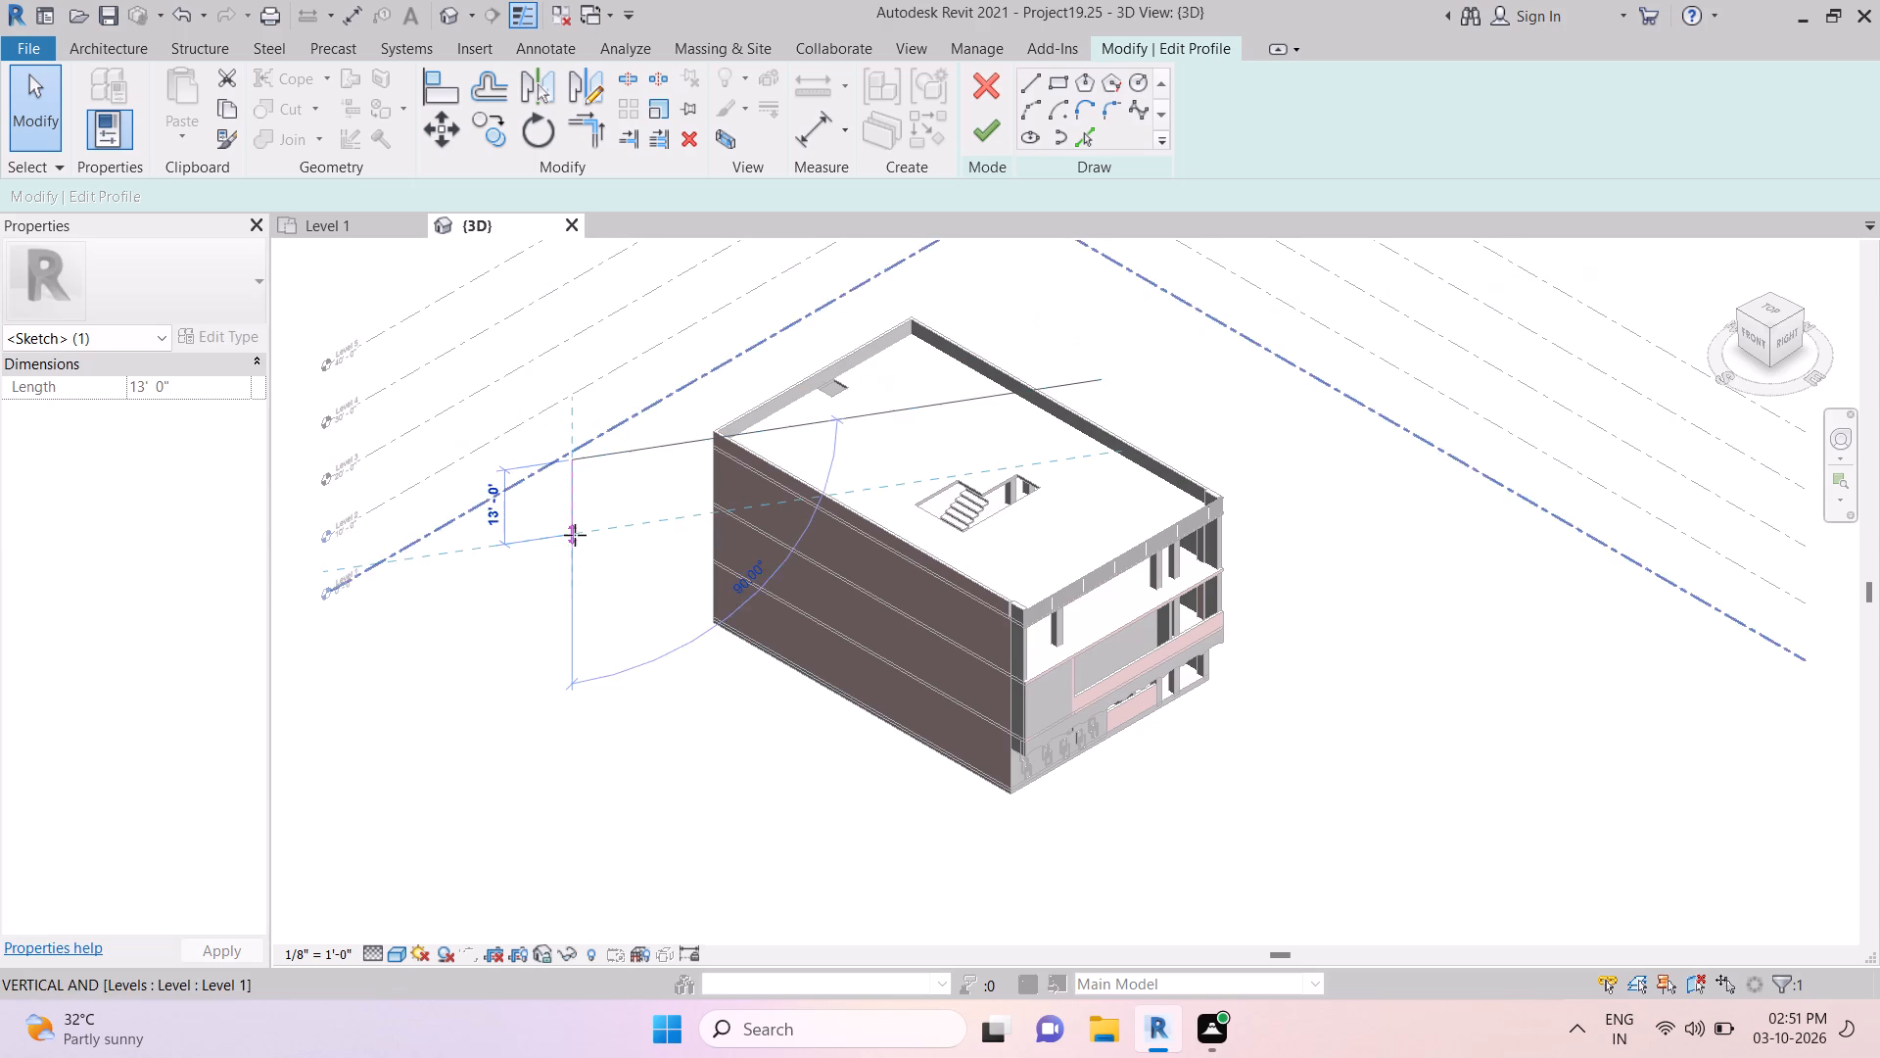
left_click(557, 601)
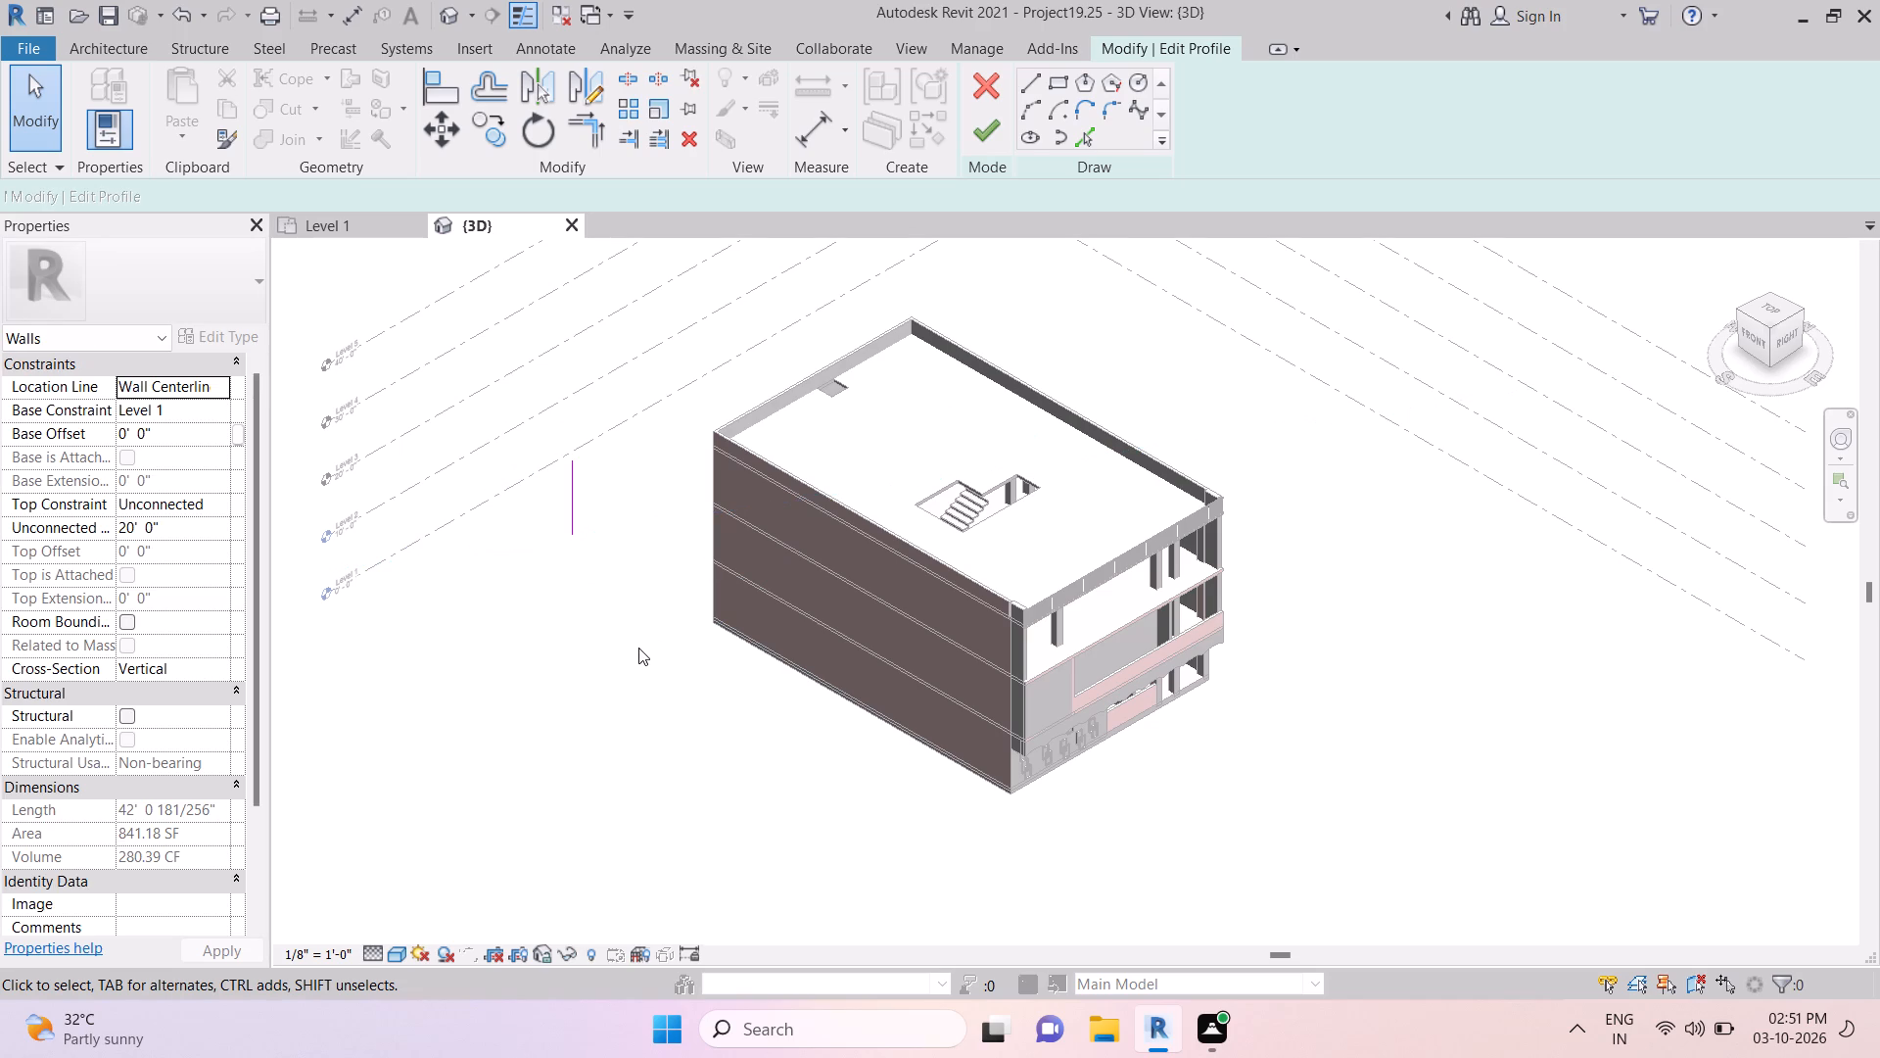
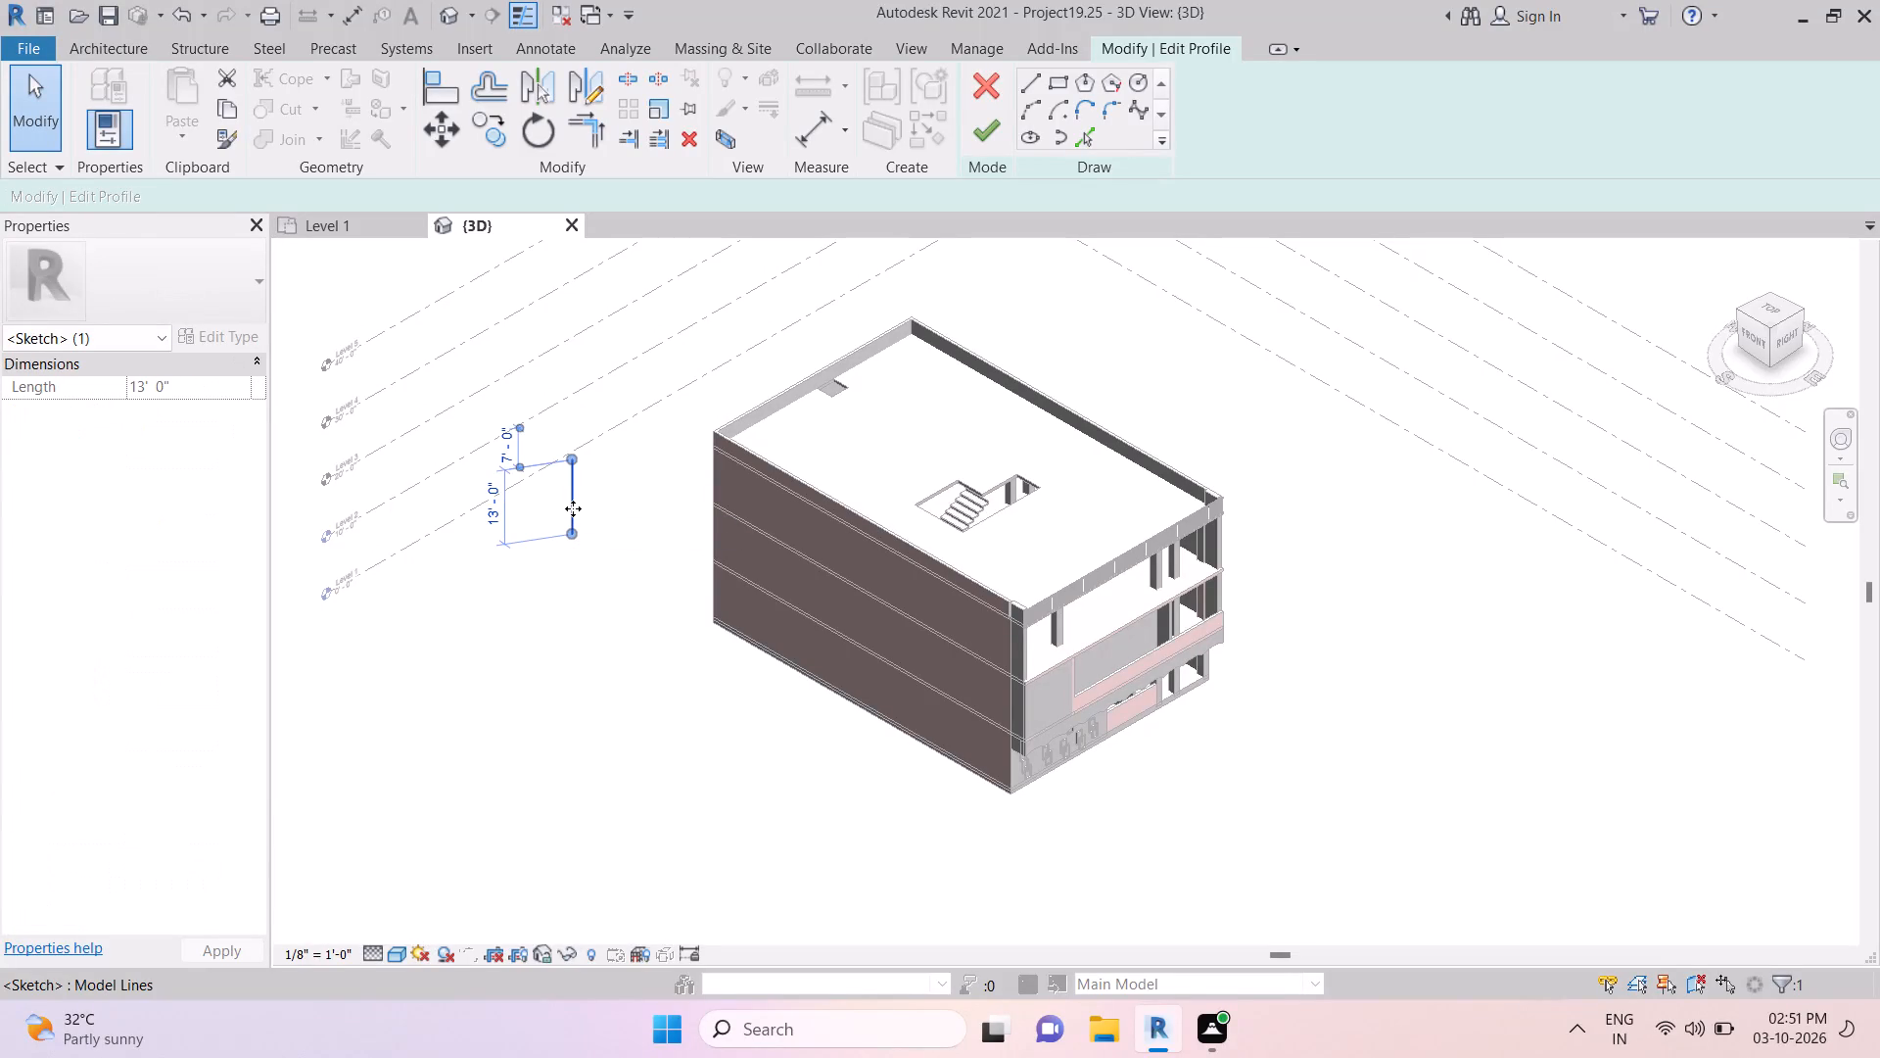
Clear the sketch line selection and set the wall's Location Line to Core Centerline.
triple_click(573, 508)
left_click(573, 503)
key("Escape")
key("Escape")
key("Escape")
key("Escape")
key("Escape")
key("Escape")
key("Escape")
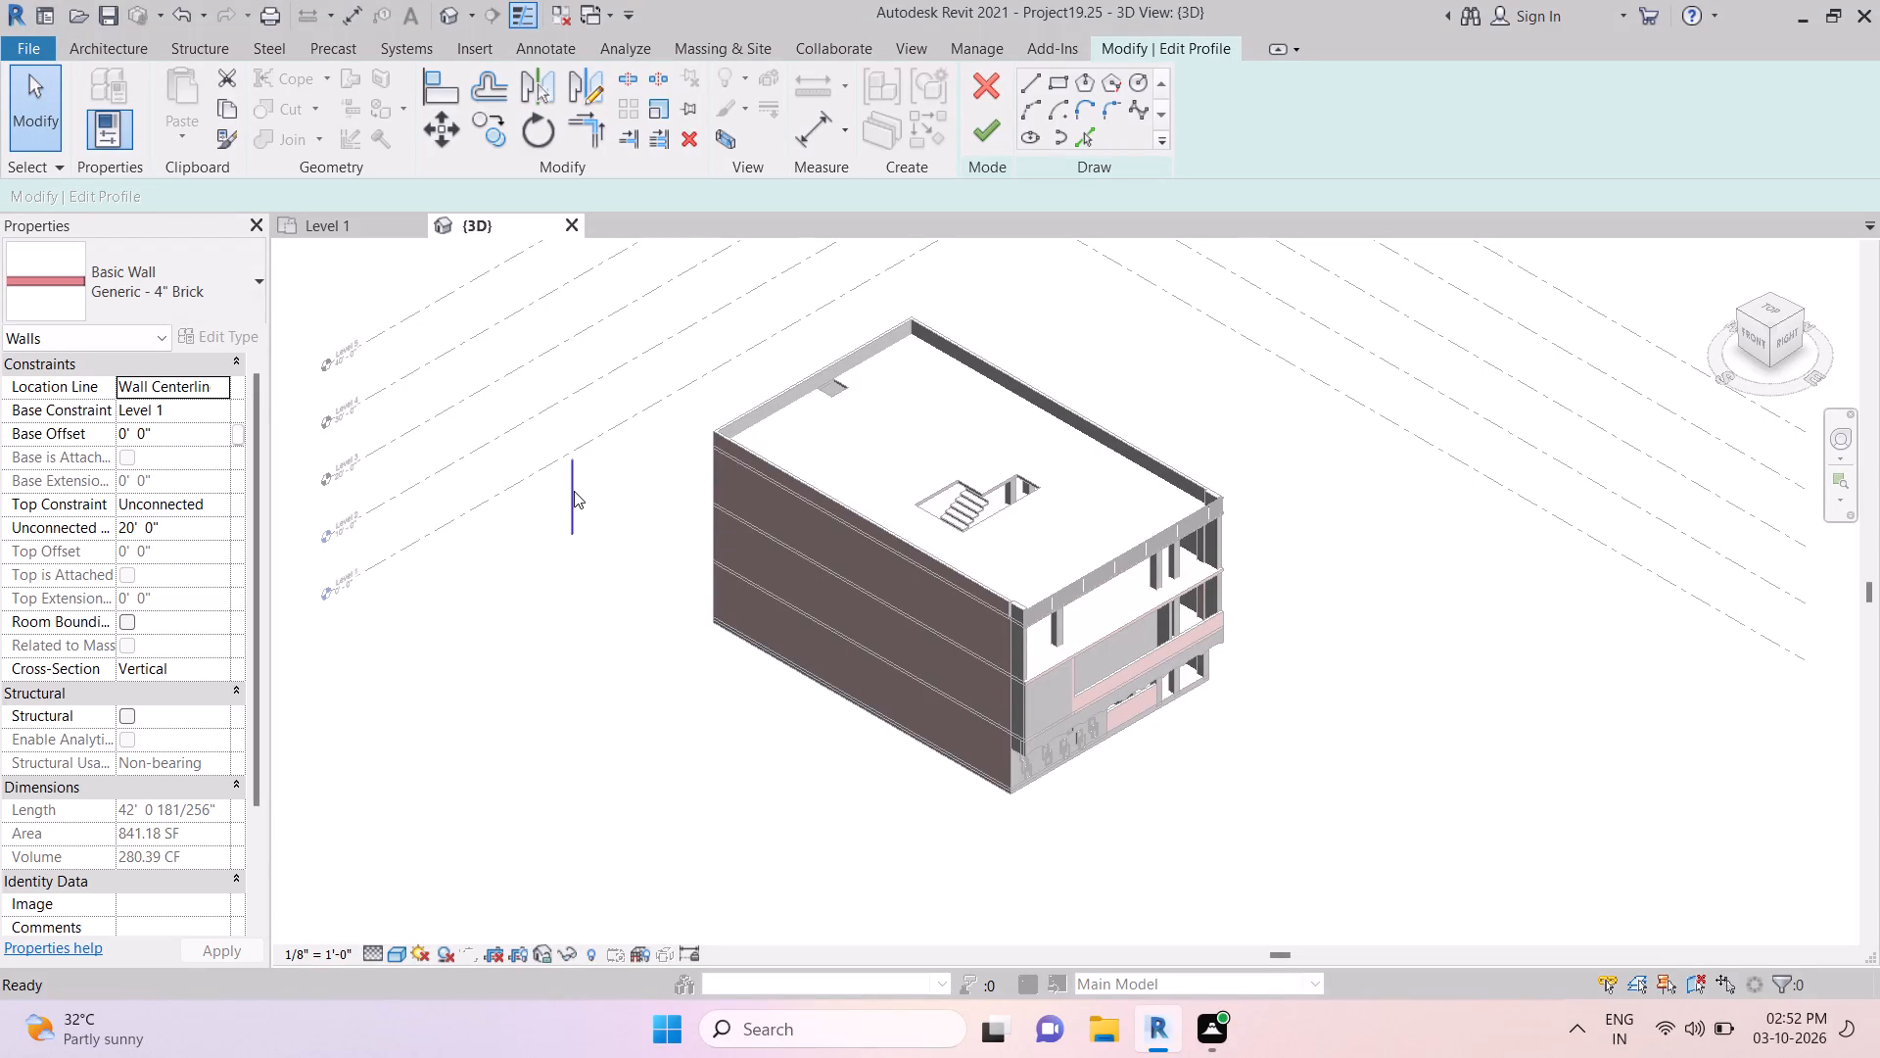
left_click(188, 390)
left_click(220, 389)
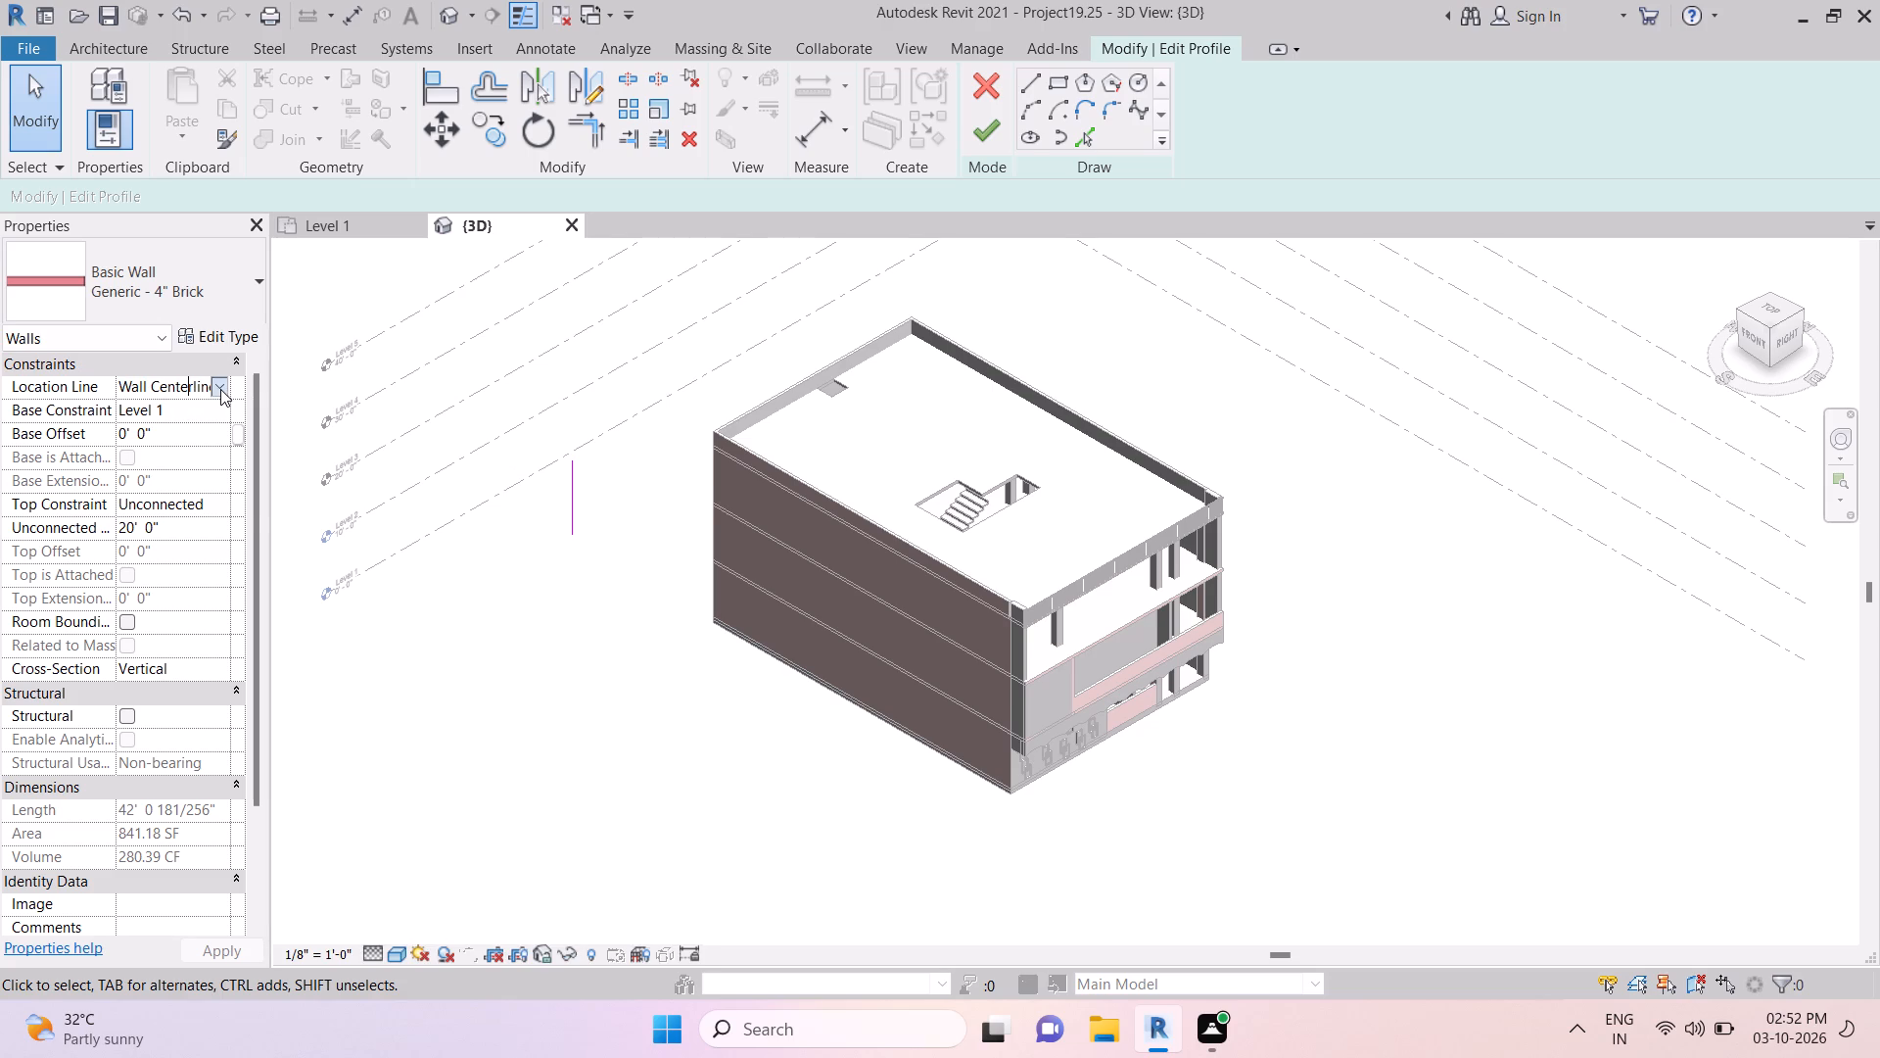
left_click(219, 429)
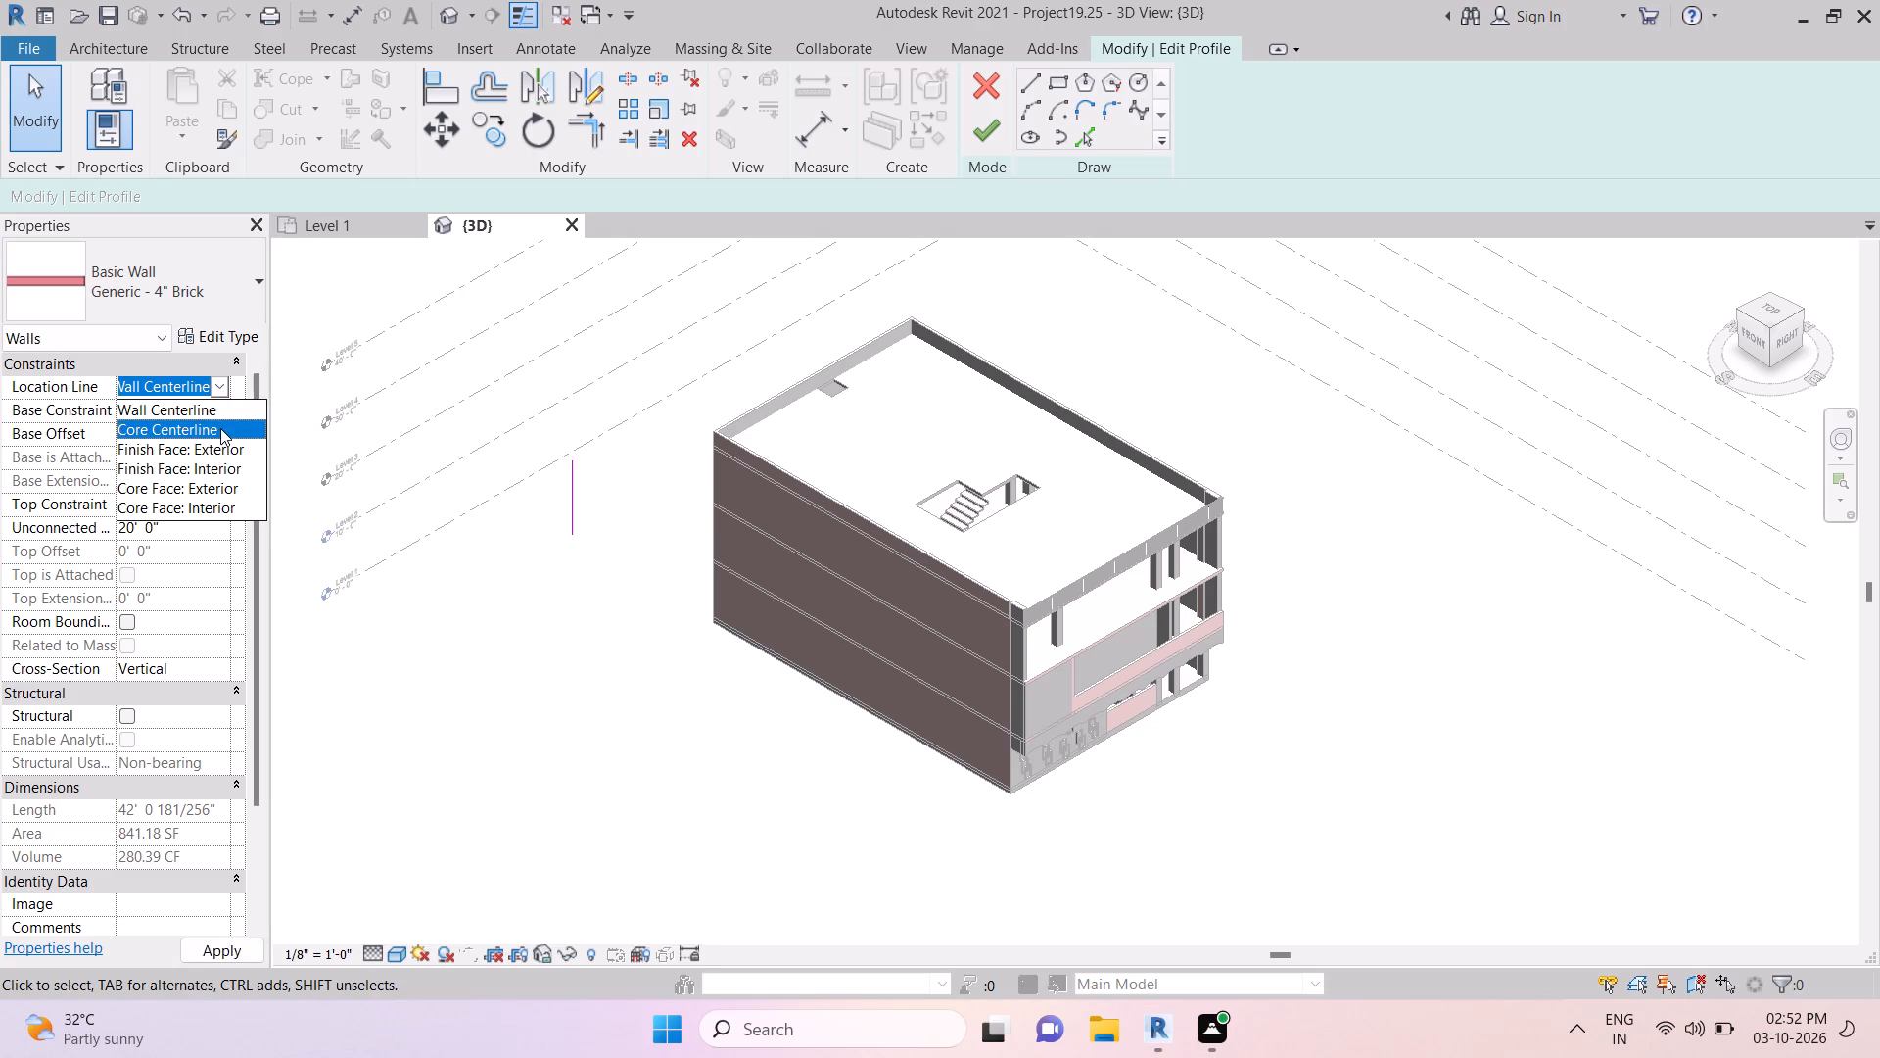
Move the vertical profile sketch line down, and raise its upper endpoint to lengthen it to about 14' 6".
left_click_drag(577, 474, 575, 543)
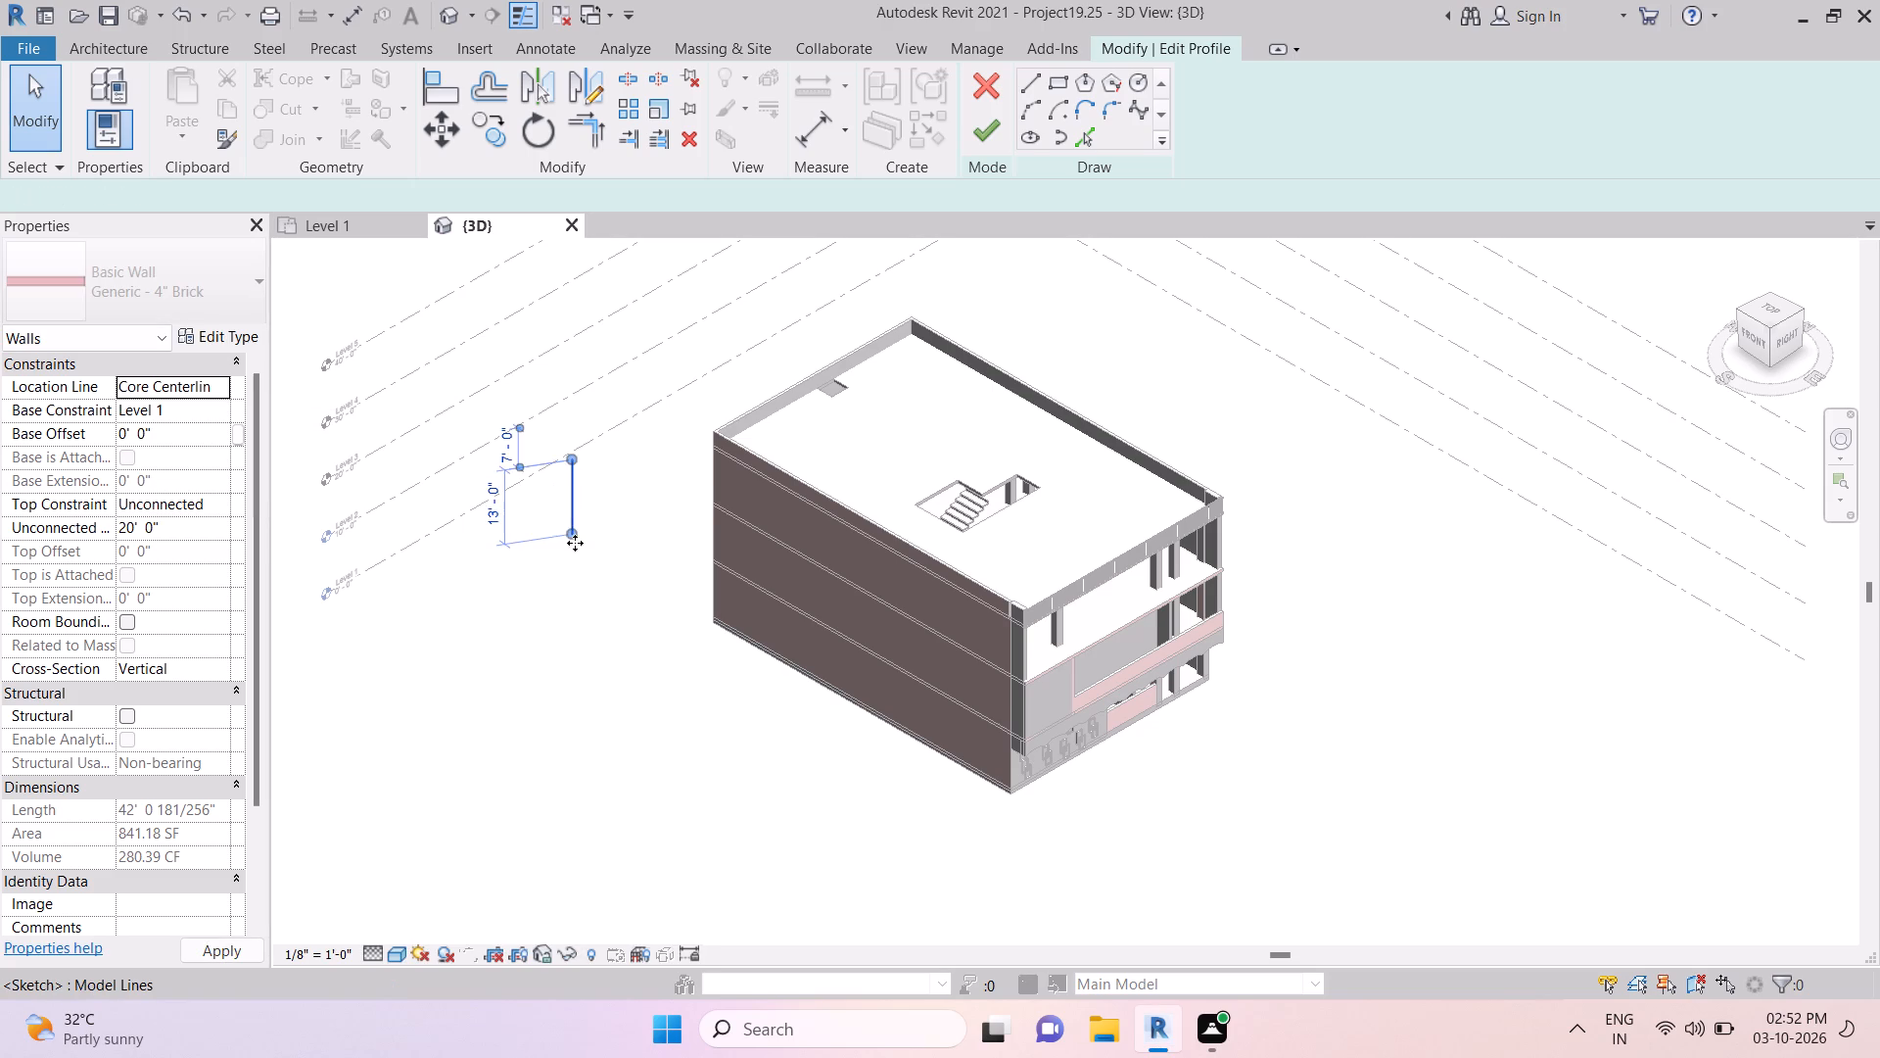
left_click_drag(575, 543, 588, 588)
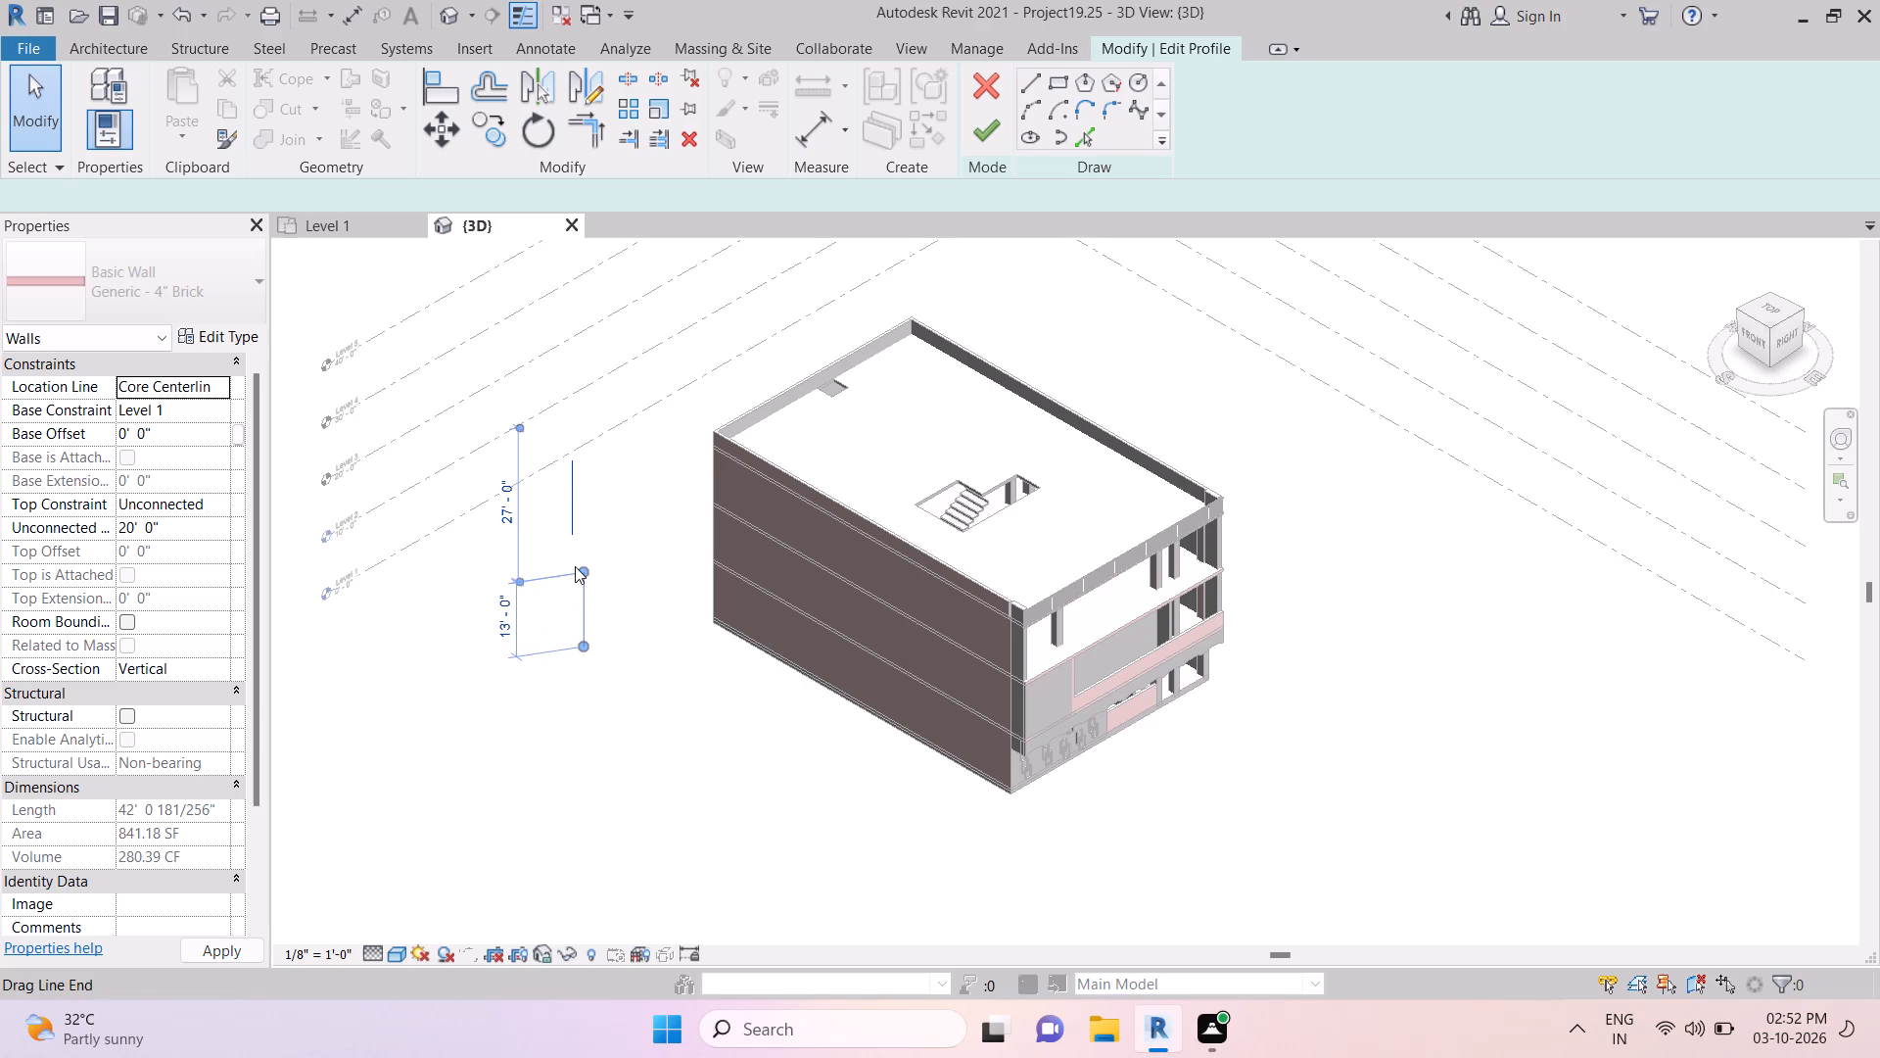
left_click(575, 565)
left_click_drag(559, 582, 561, 580)
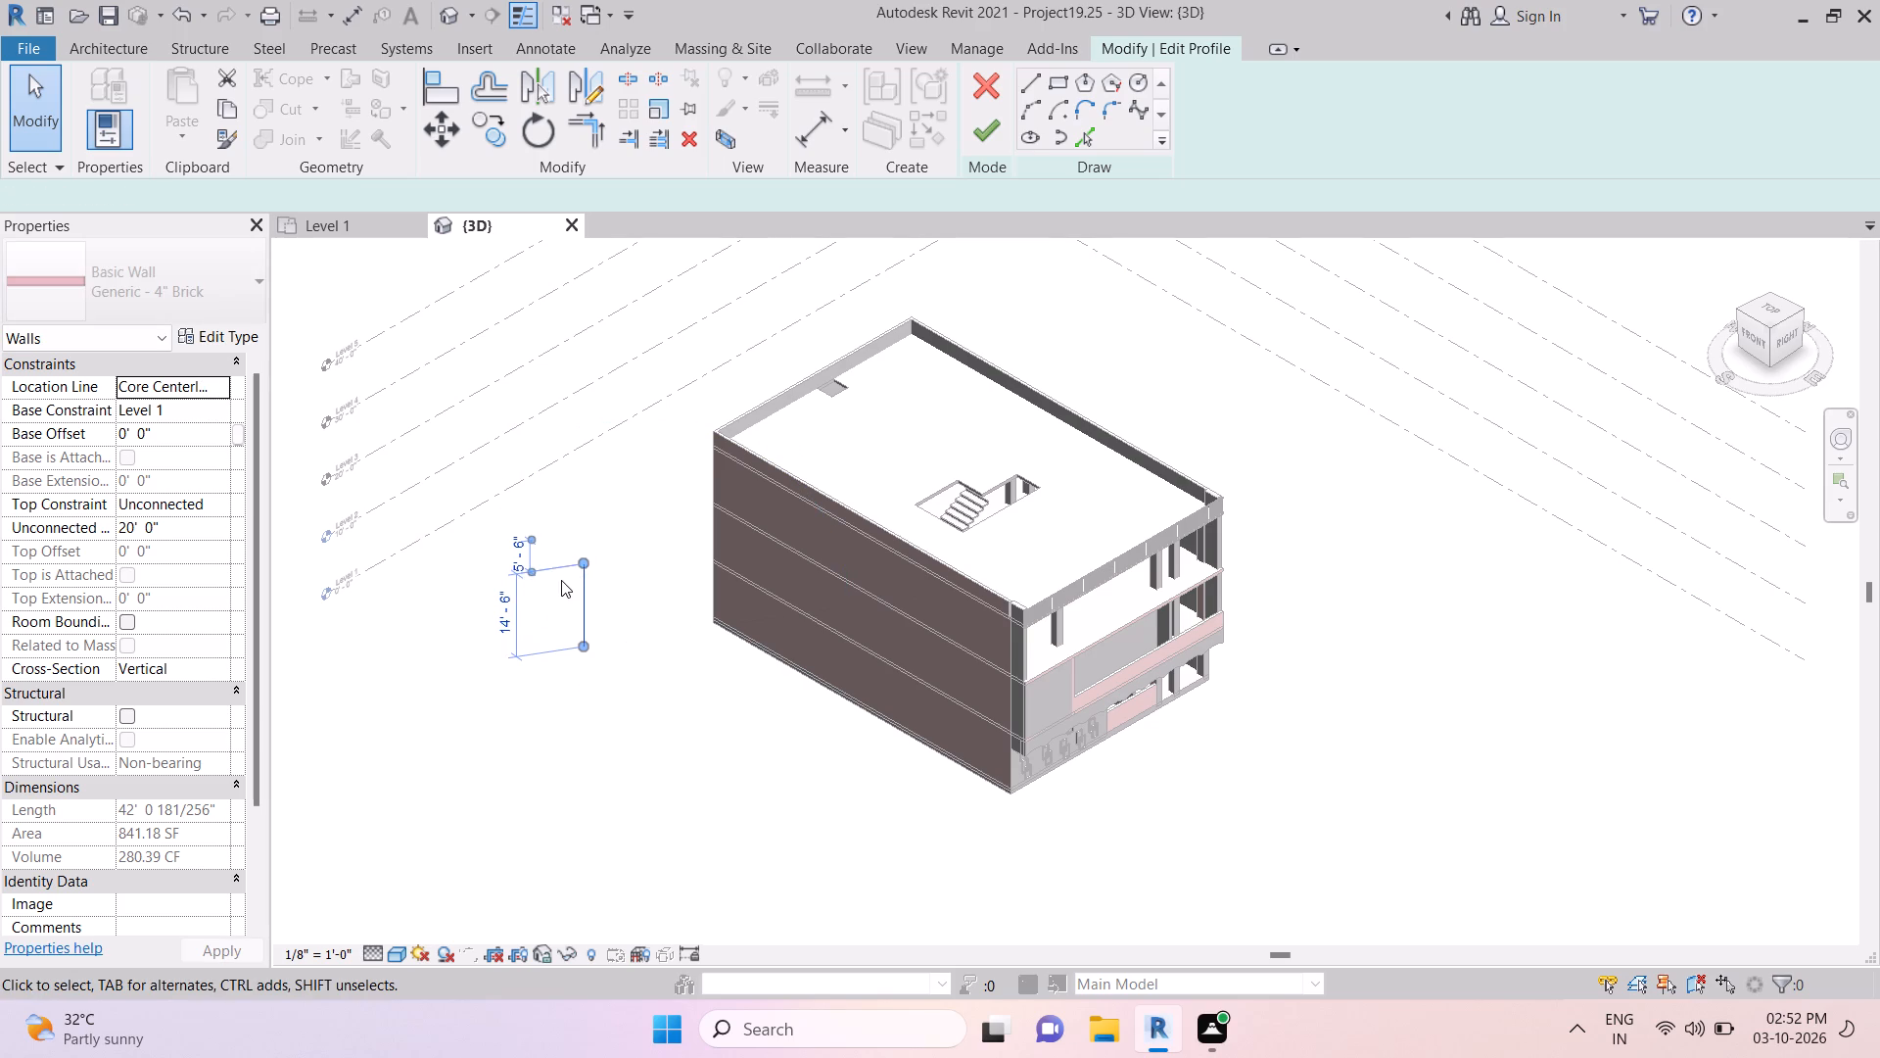
Move the vertical profile sketch line down and toward the building, just outside the lower edge of the long brick side wall.
left_click_drag(561, 580, 590, 581)
left_click_drag(588, 582, 611, 551)
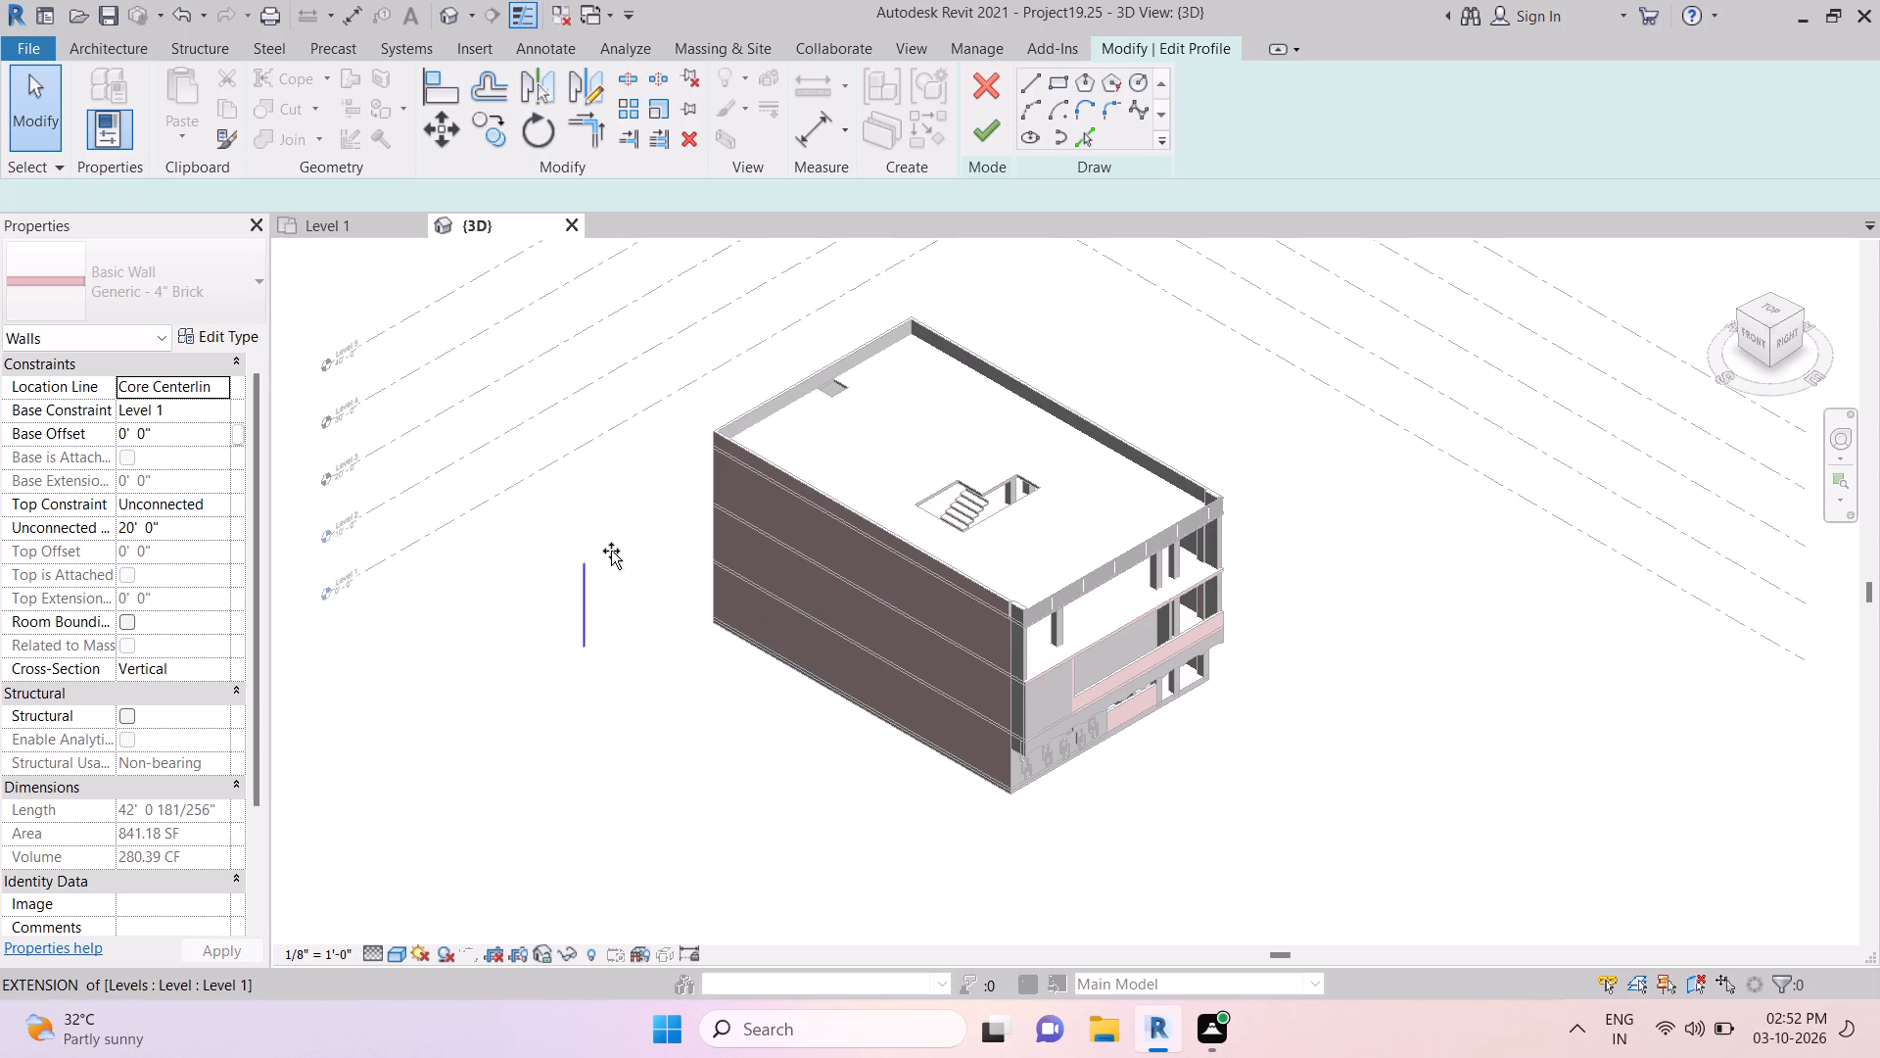
left_click_drag(611, 551, 602, 669)
left_click_drag(582, 626, 586, 625)
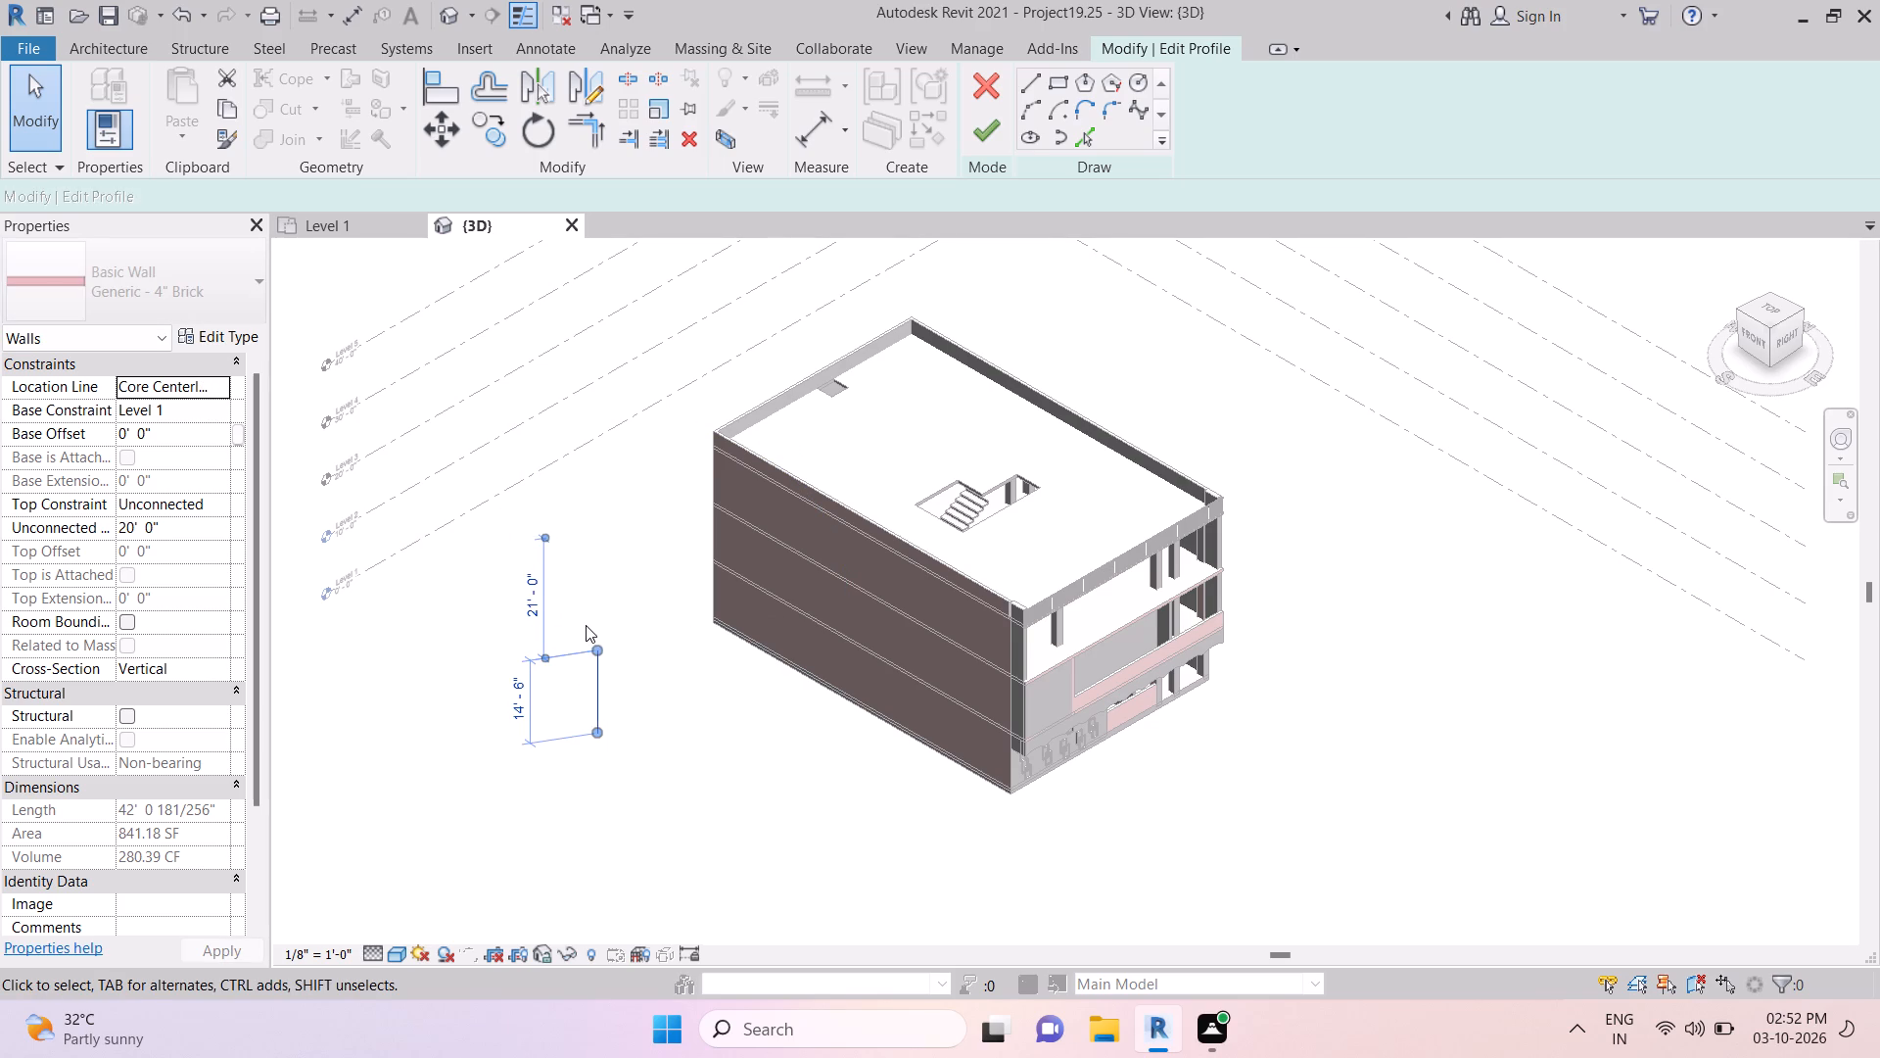
left_click_drag(586, 625, 593, 625)
left_click(593, 625)
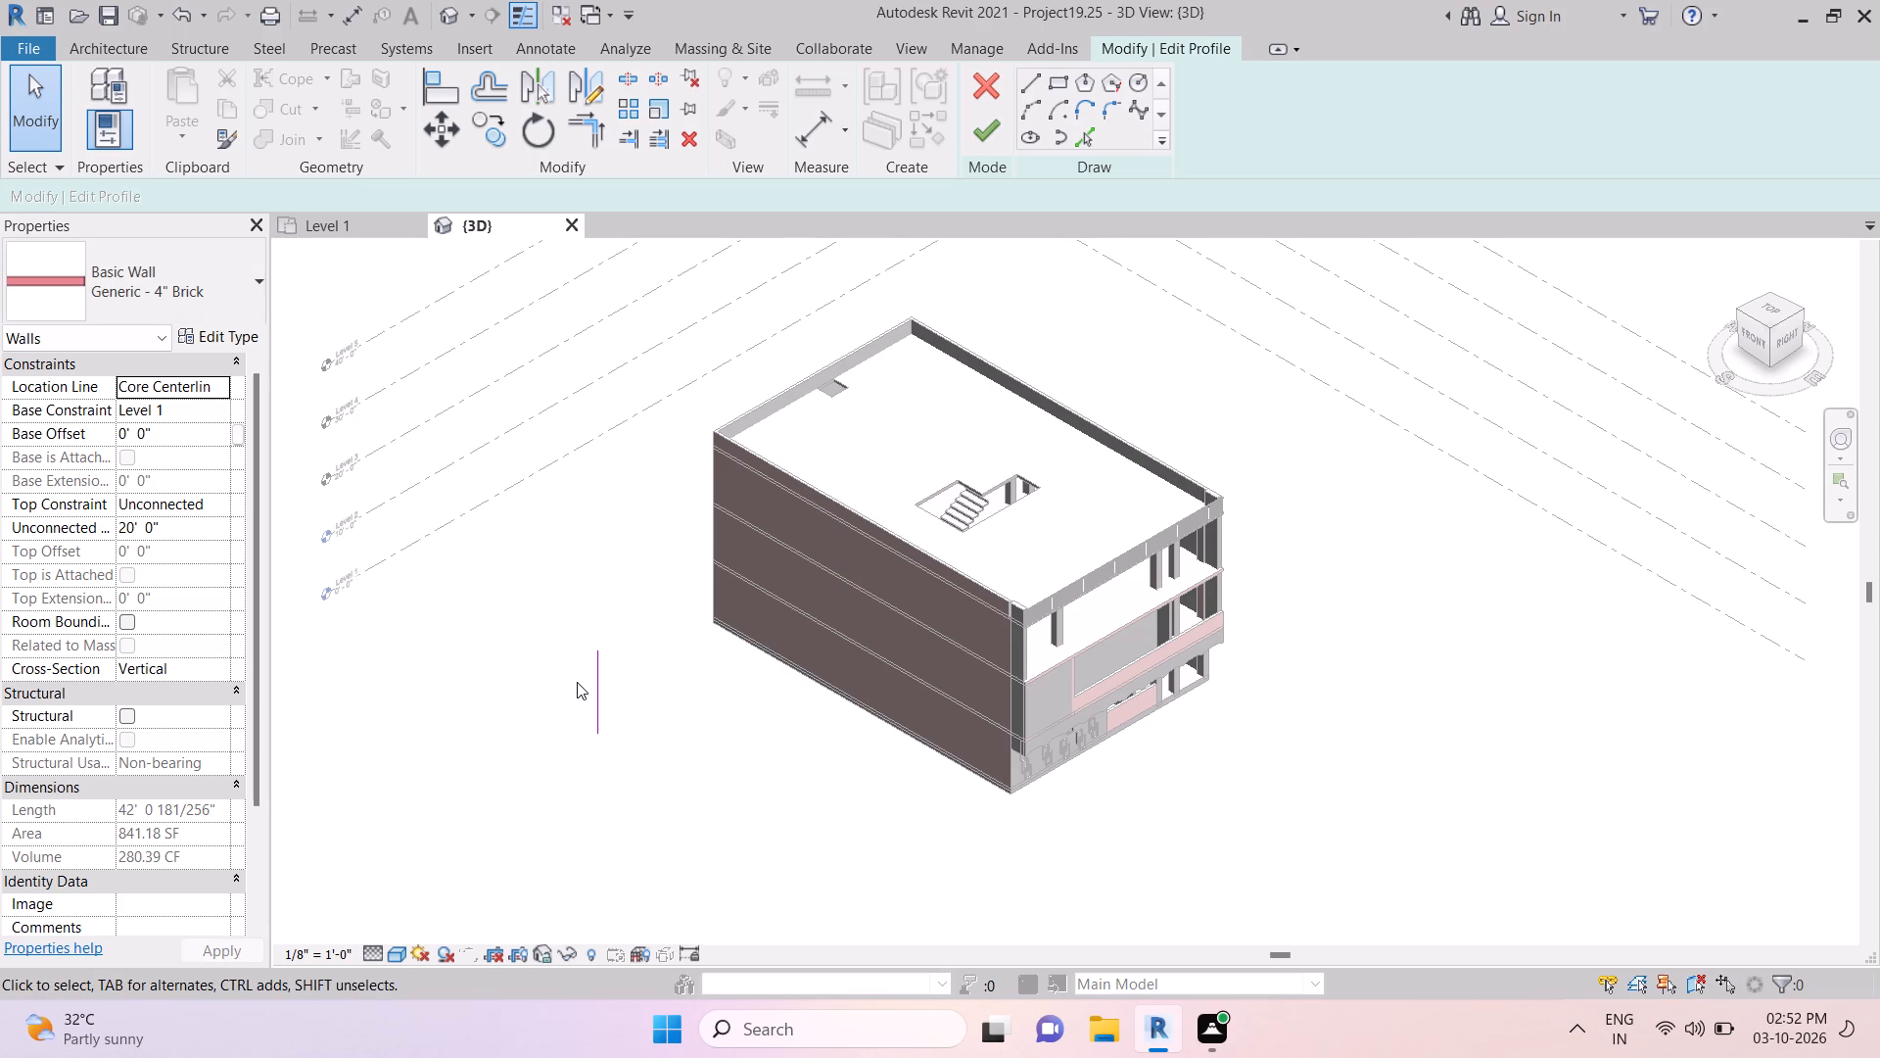
left_click(593, 677)
left_click_drag(594, 676, 599, 673)
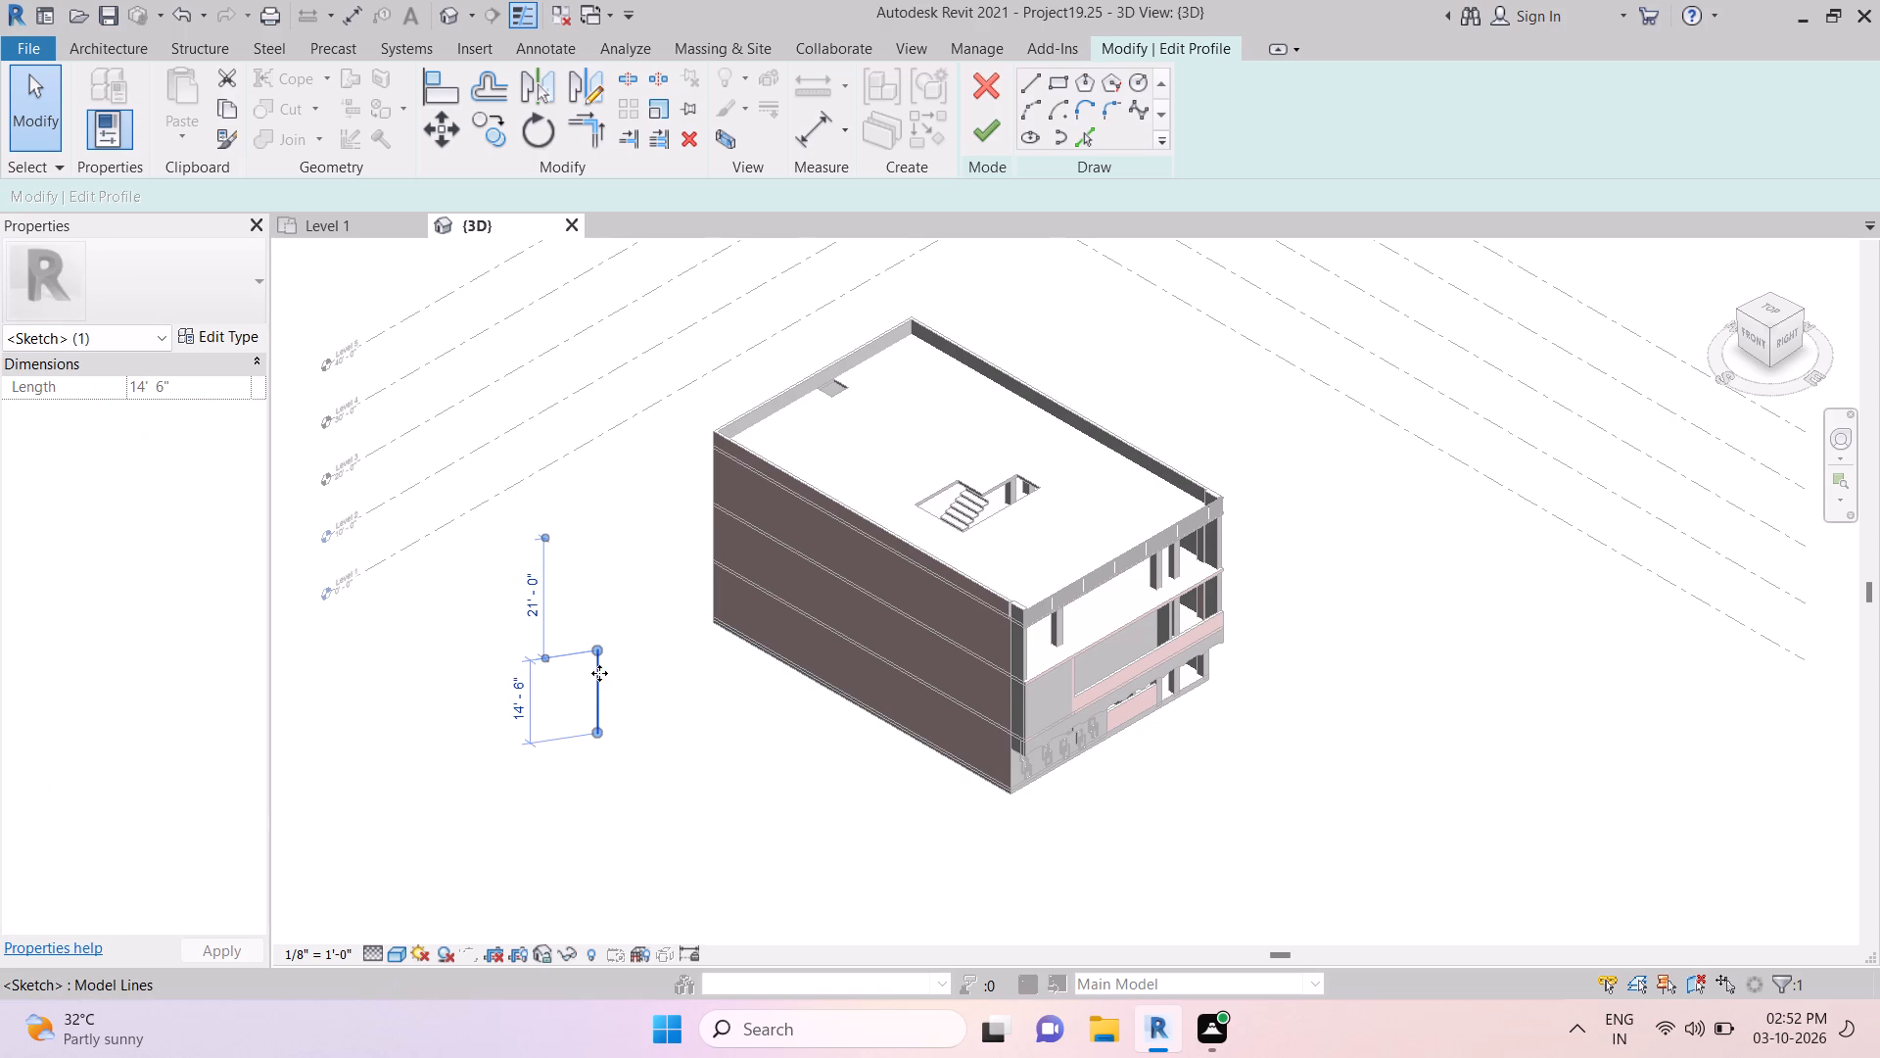
left_click_drag(599, 673, 733, 790)
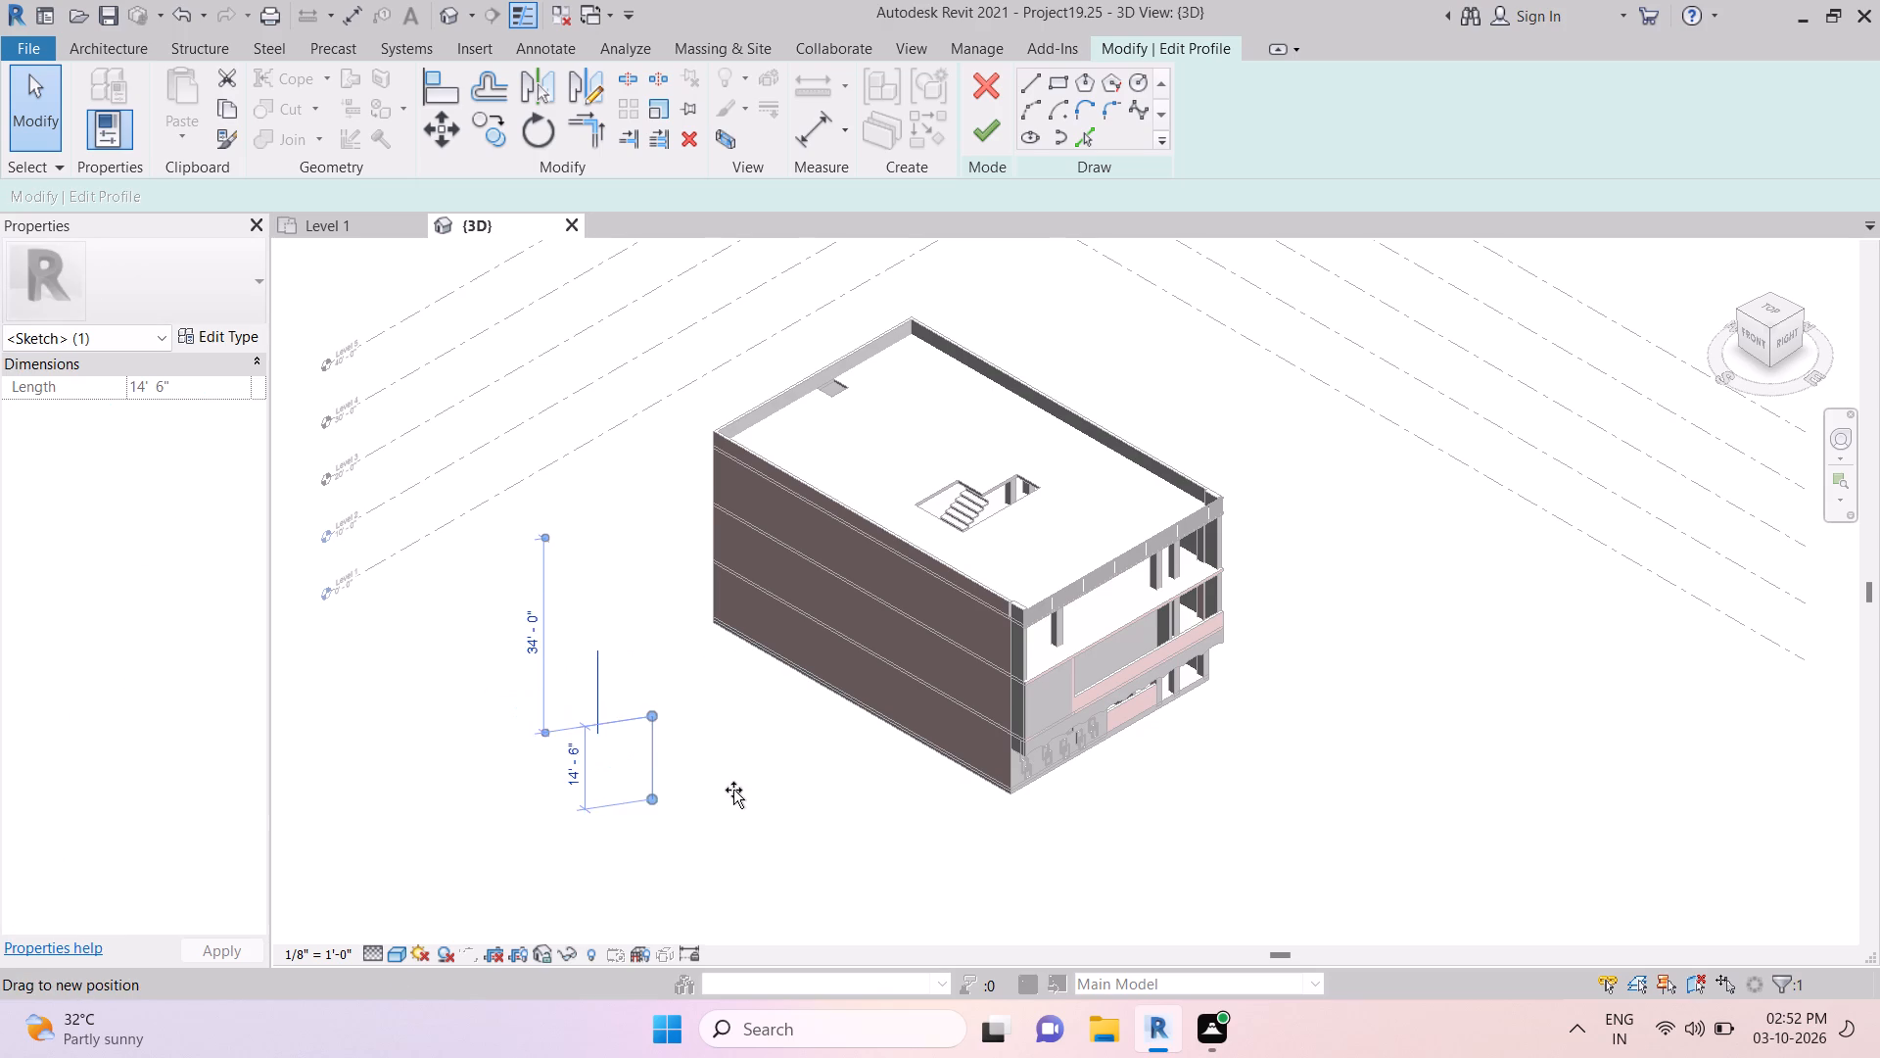
left_click_drag(733, 790, 746, 796)
left_click(664, 723)
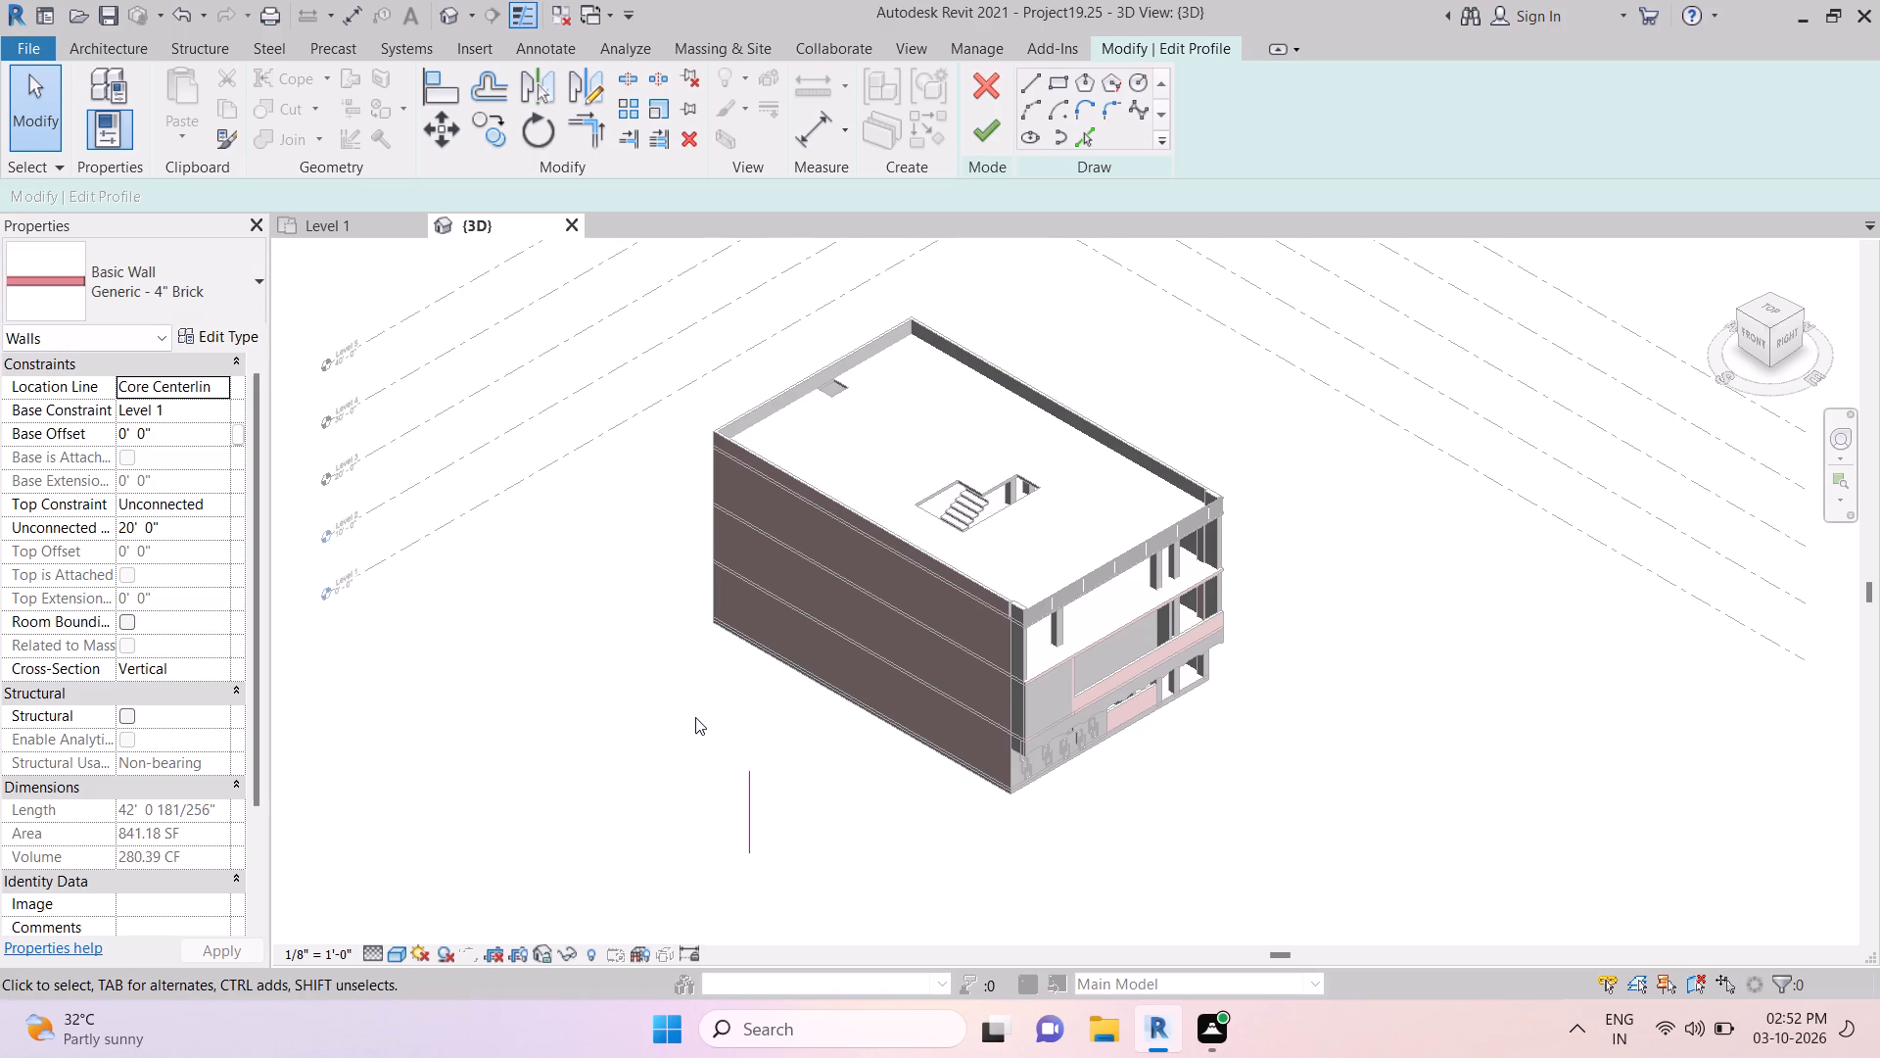
Change the wall's type to Basic Wall Exterior - Brick and CMU on MTL. Stud.
key("Return")
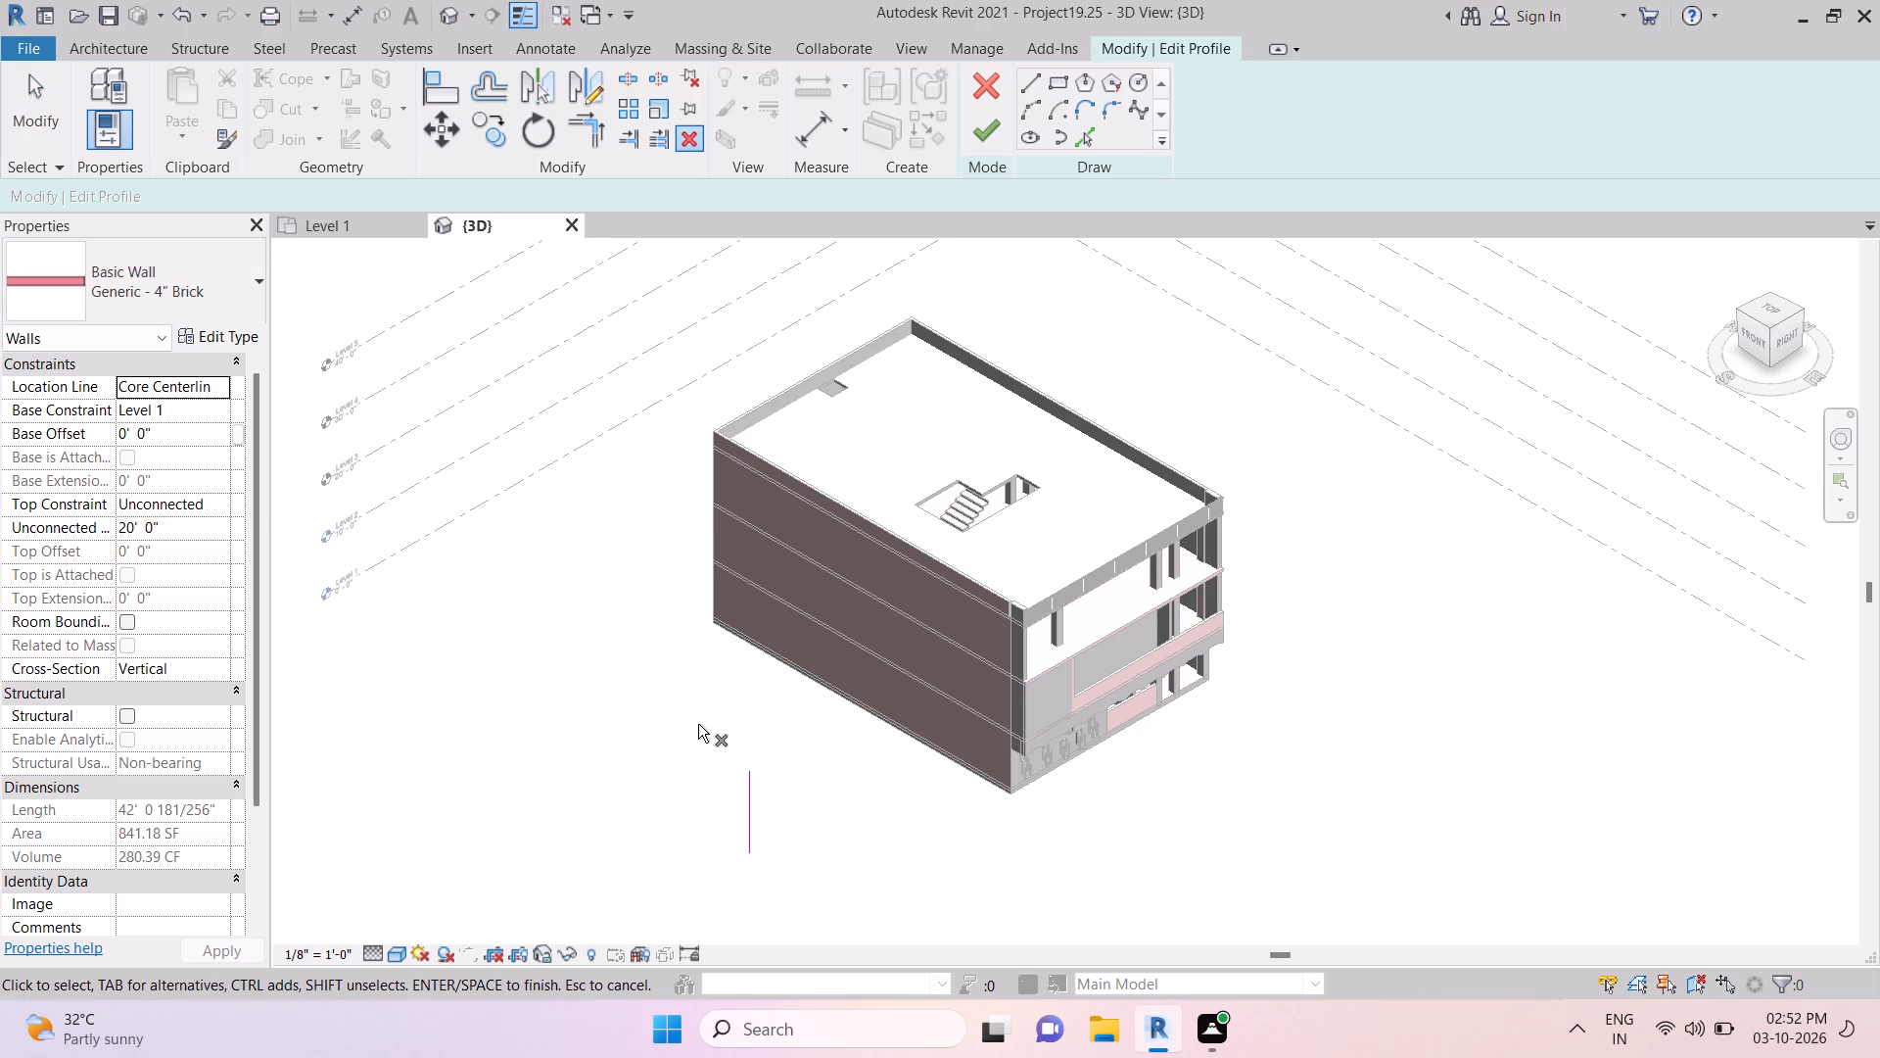
left_click(746, 807)
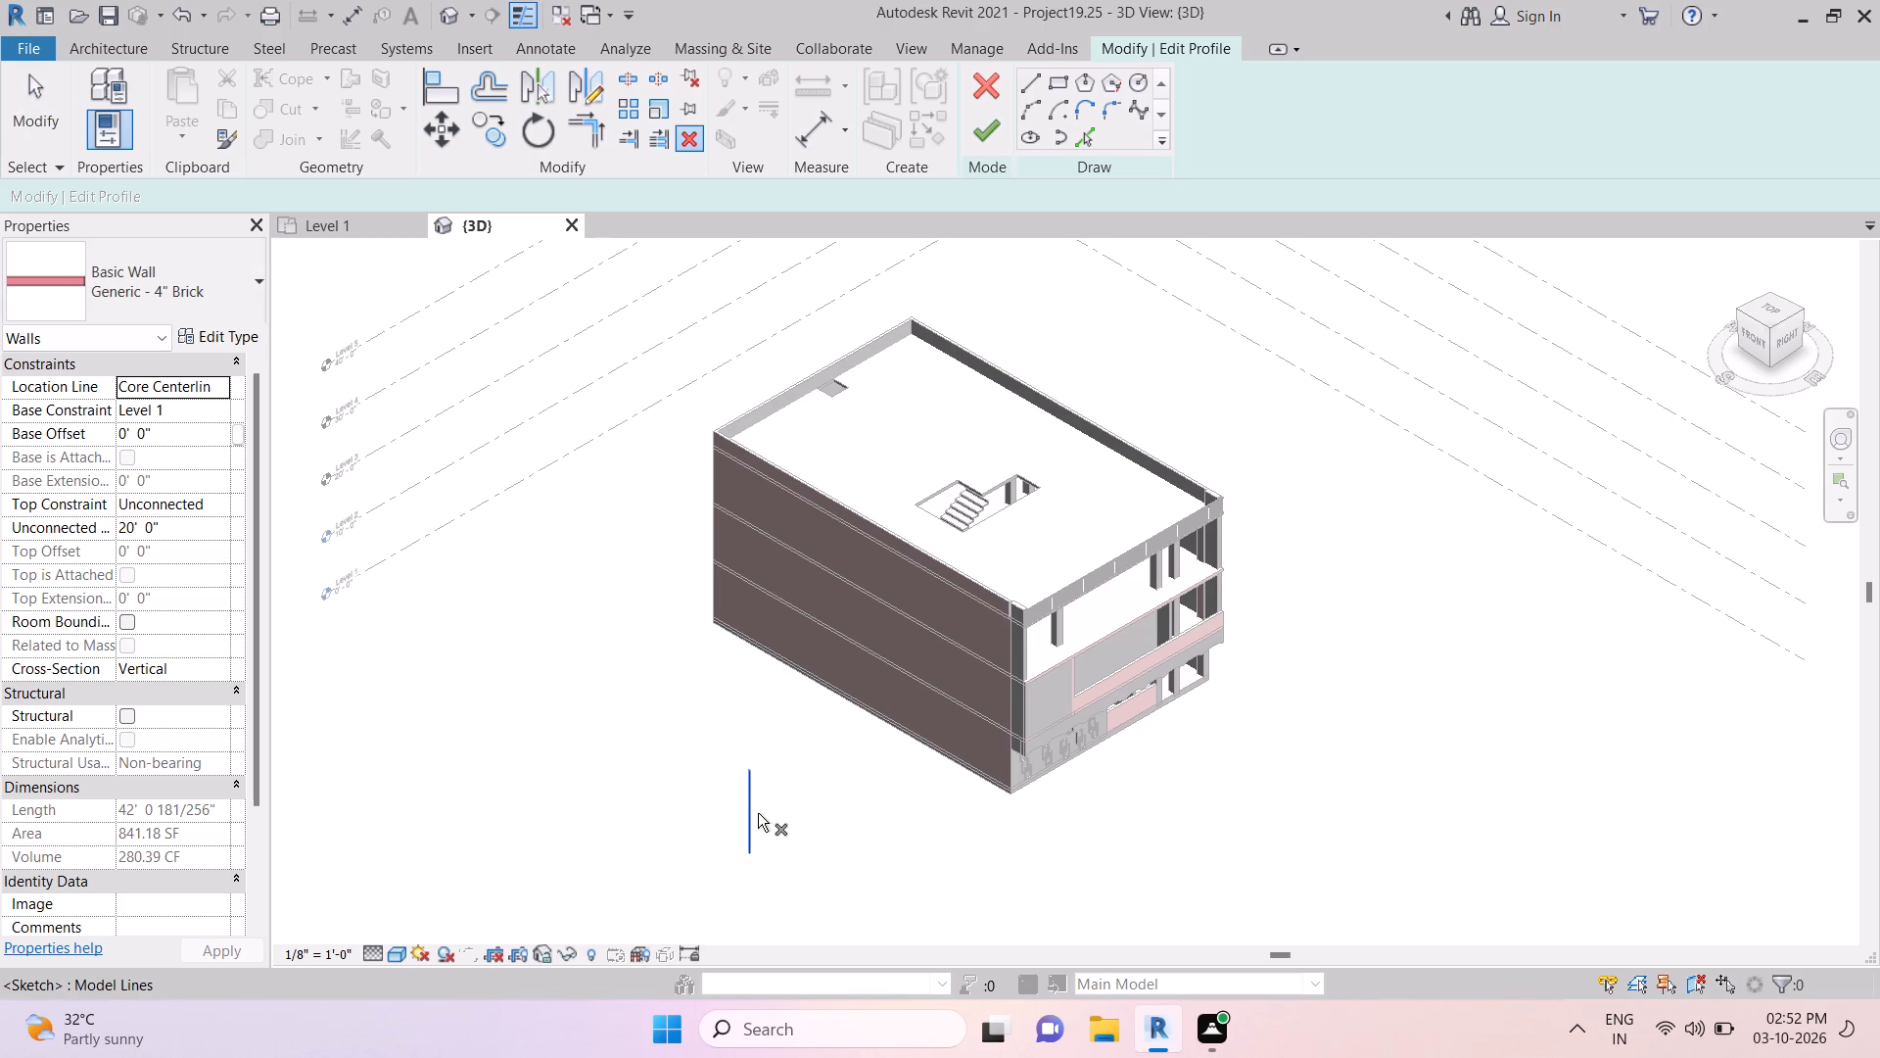
left_click(187, 295)
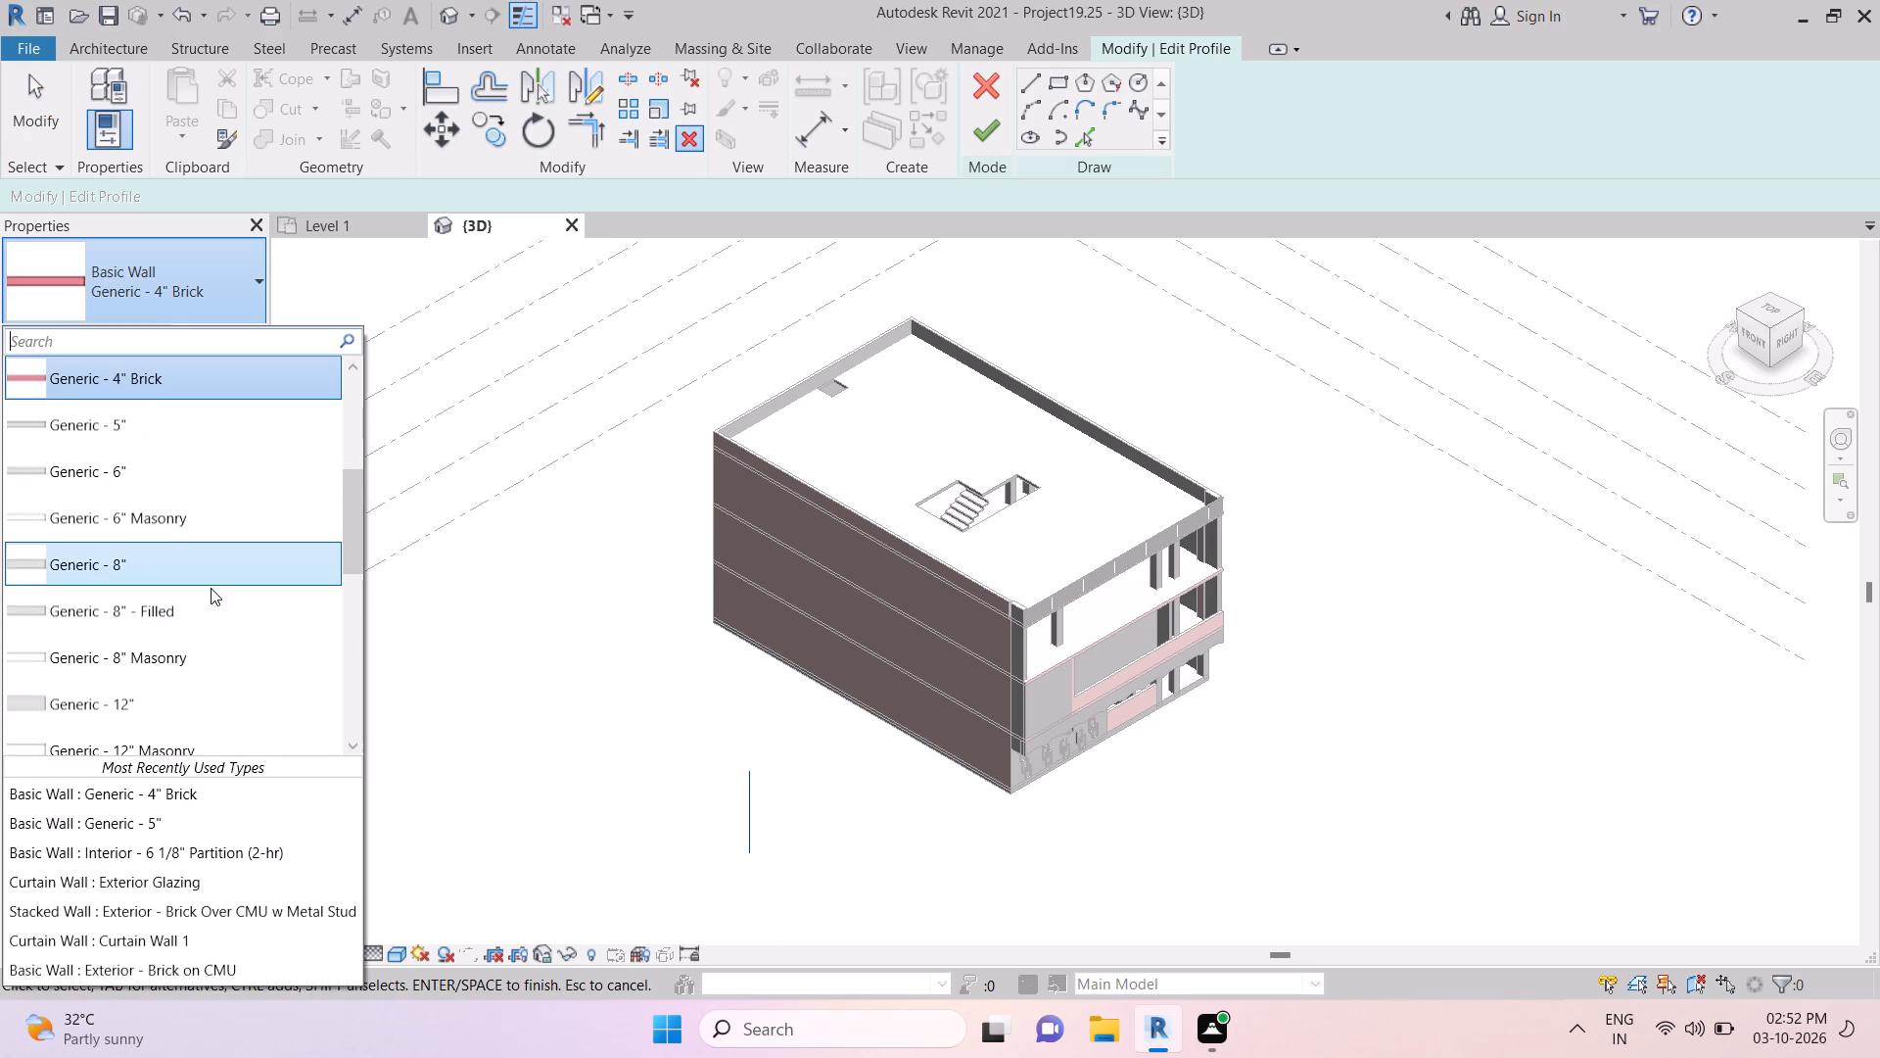
scroll(216, 599, "down", 9)
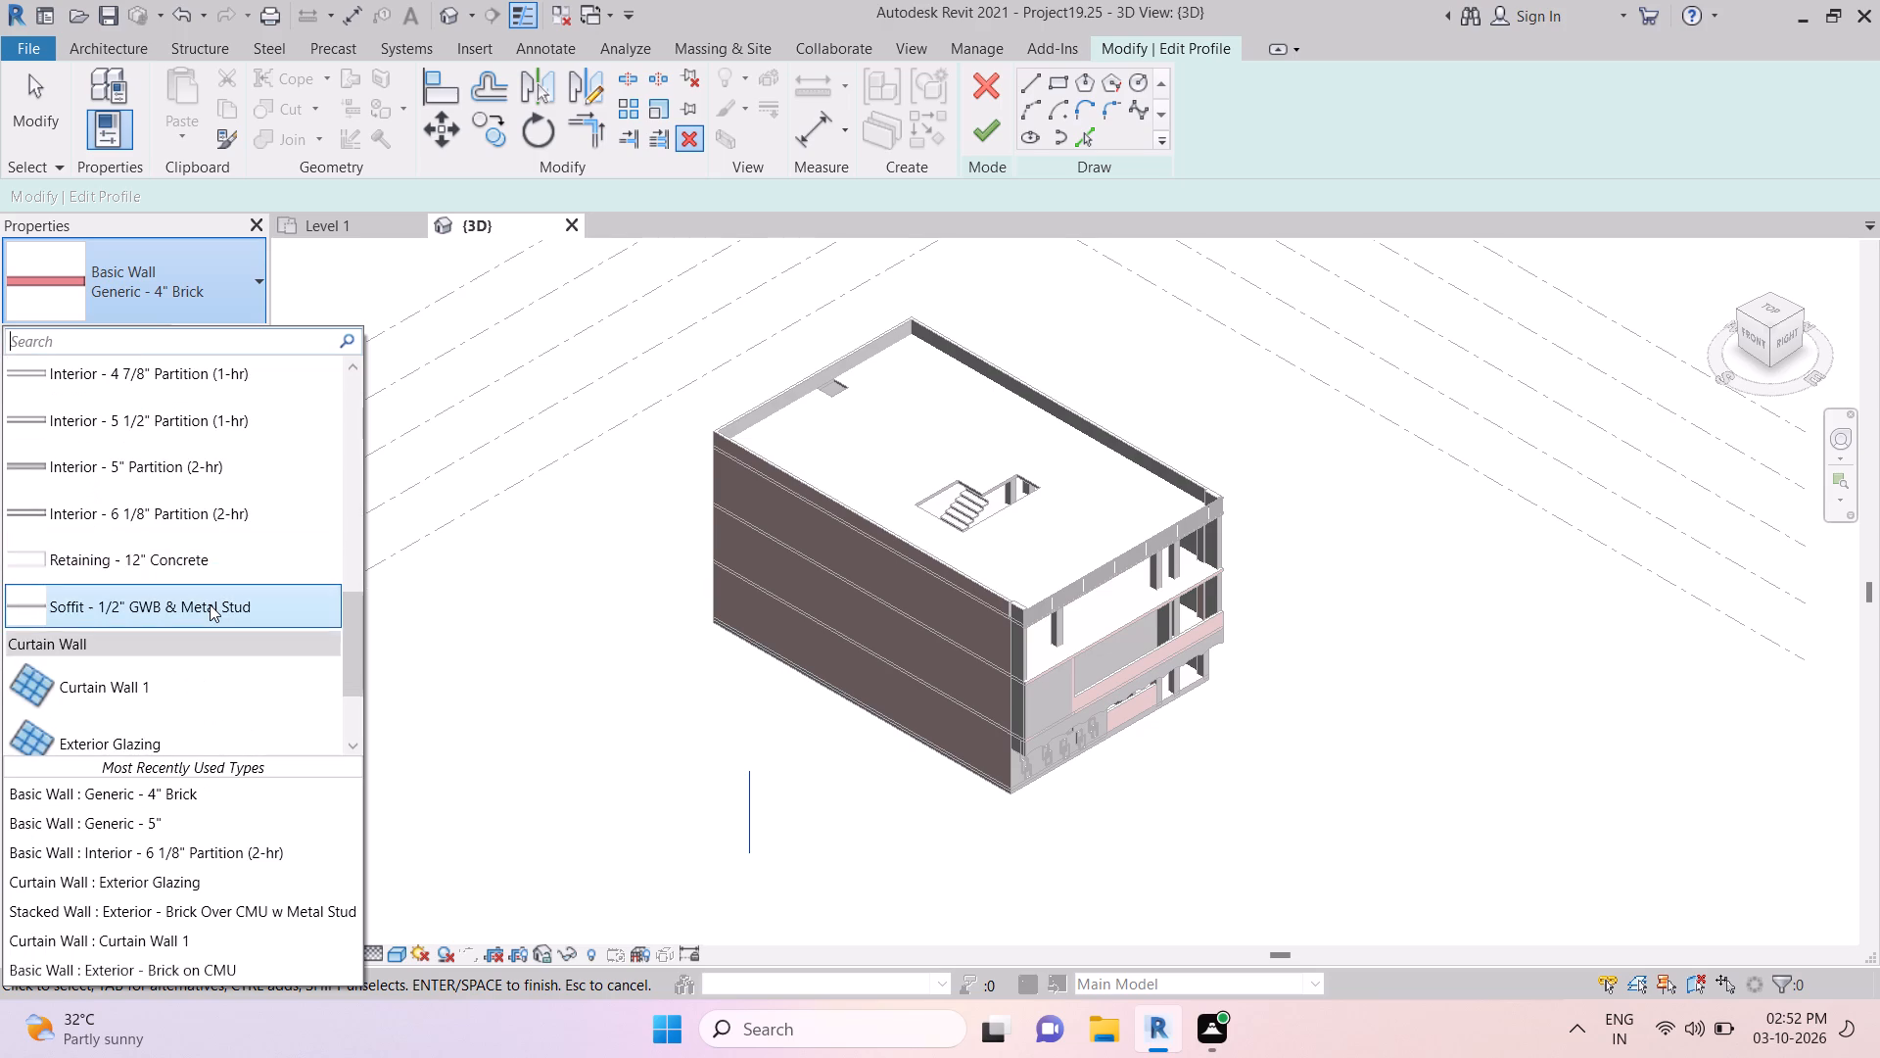
scroll(210, 604, "down", 6)
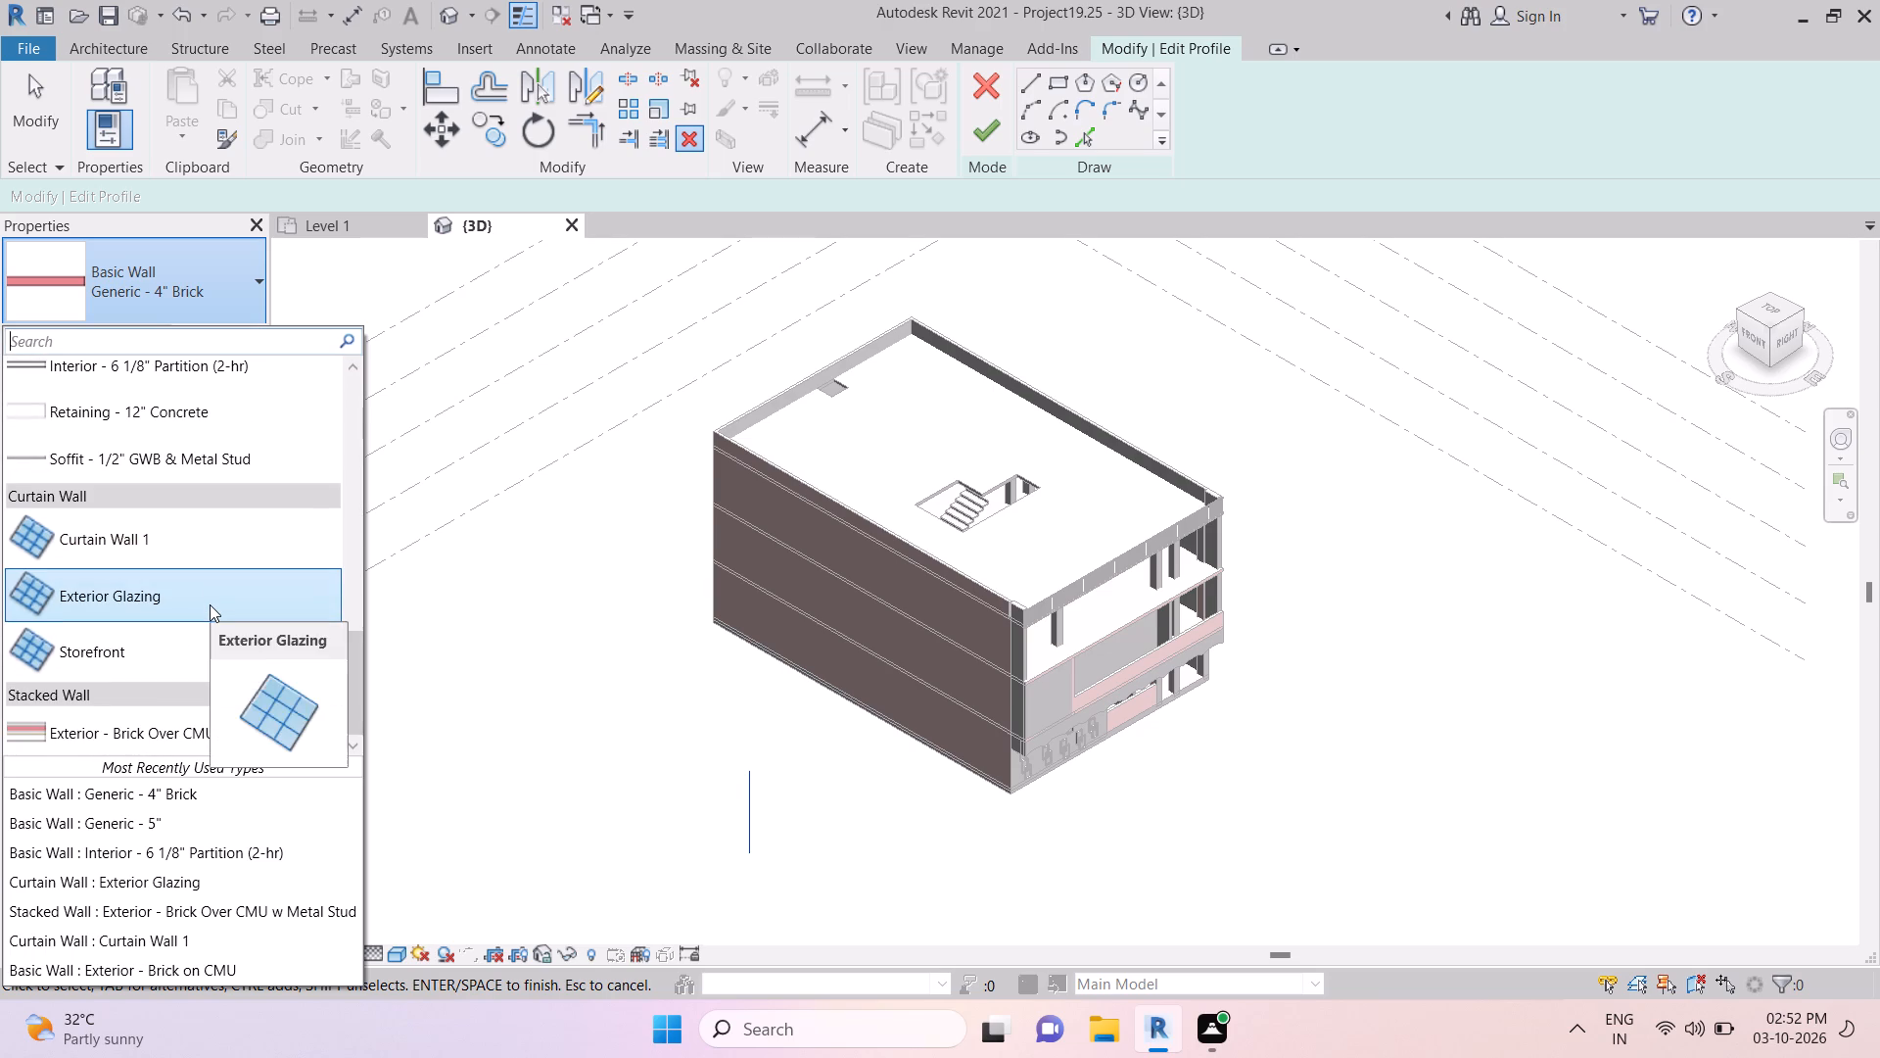
scroll(194, 641, "down", 3)
scroll(194, 647, "up", 7)
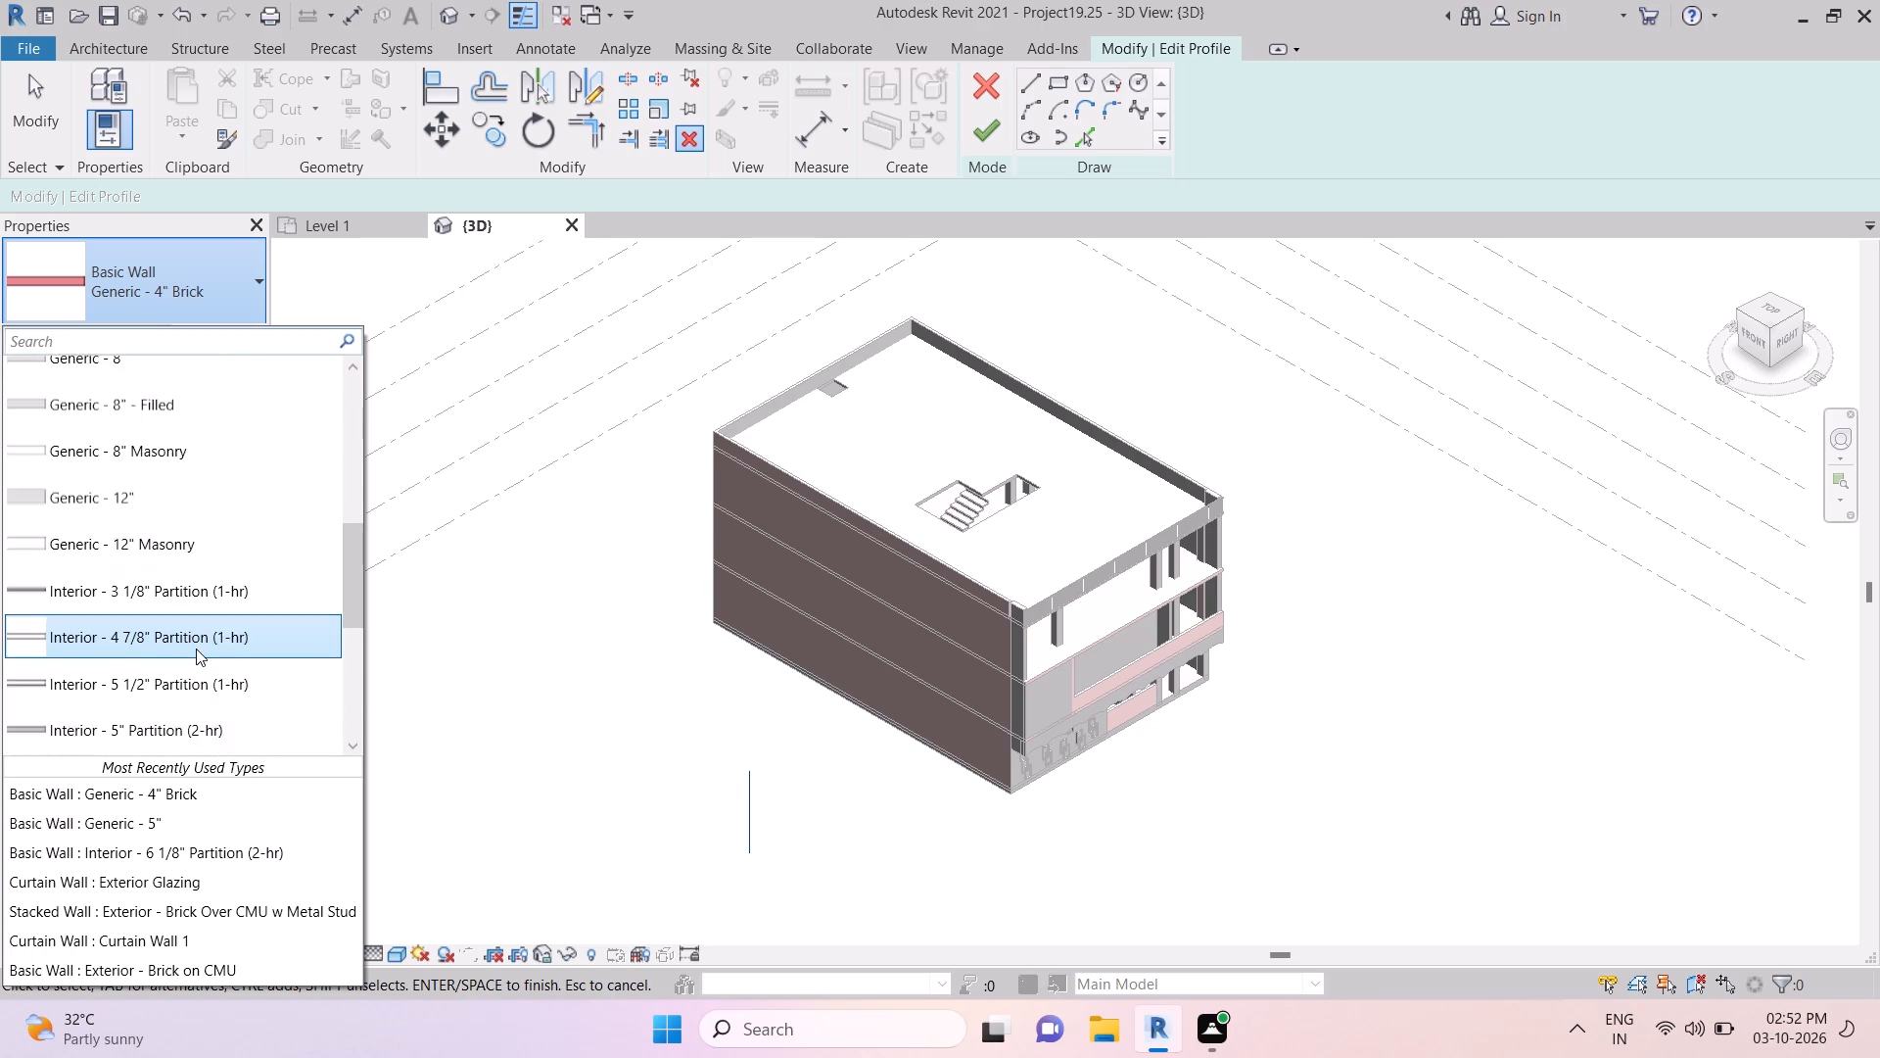
scroll(196, 649, "up", 17)
left_click(289, 417)
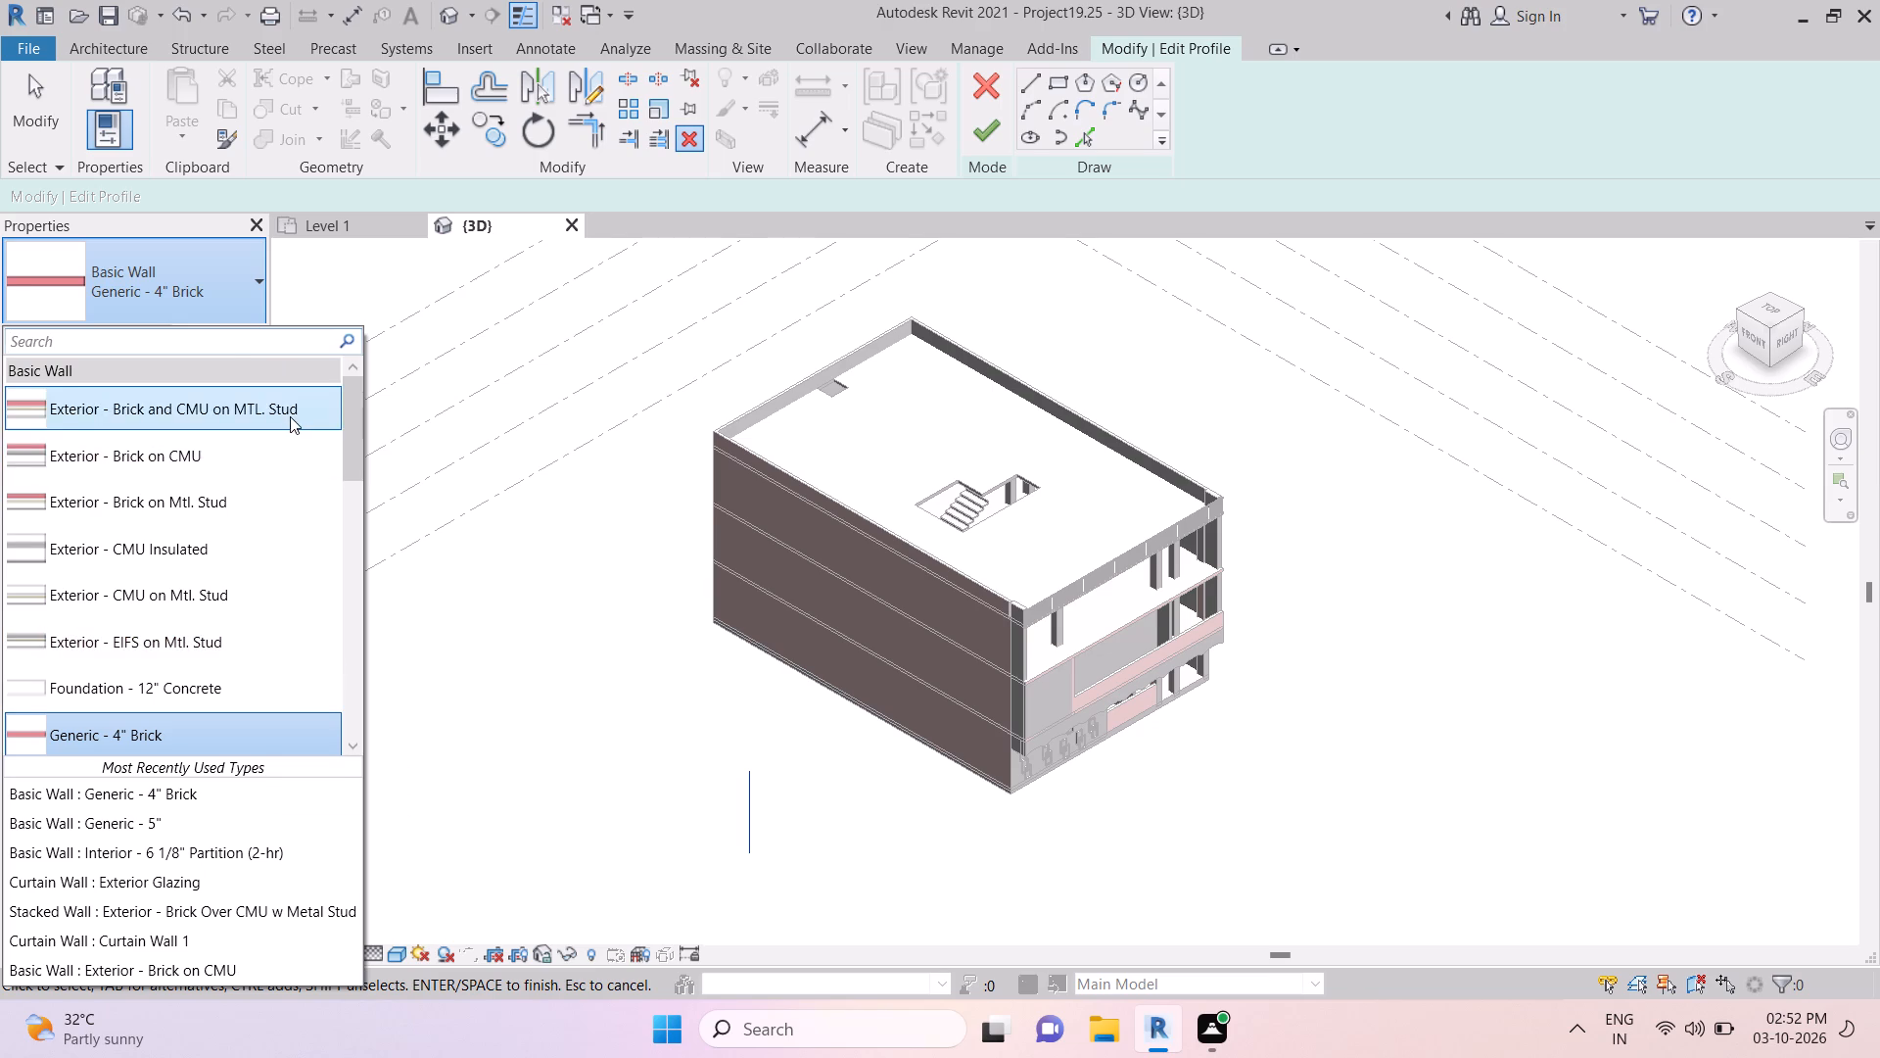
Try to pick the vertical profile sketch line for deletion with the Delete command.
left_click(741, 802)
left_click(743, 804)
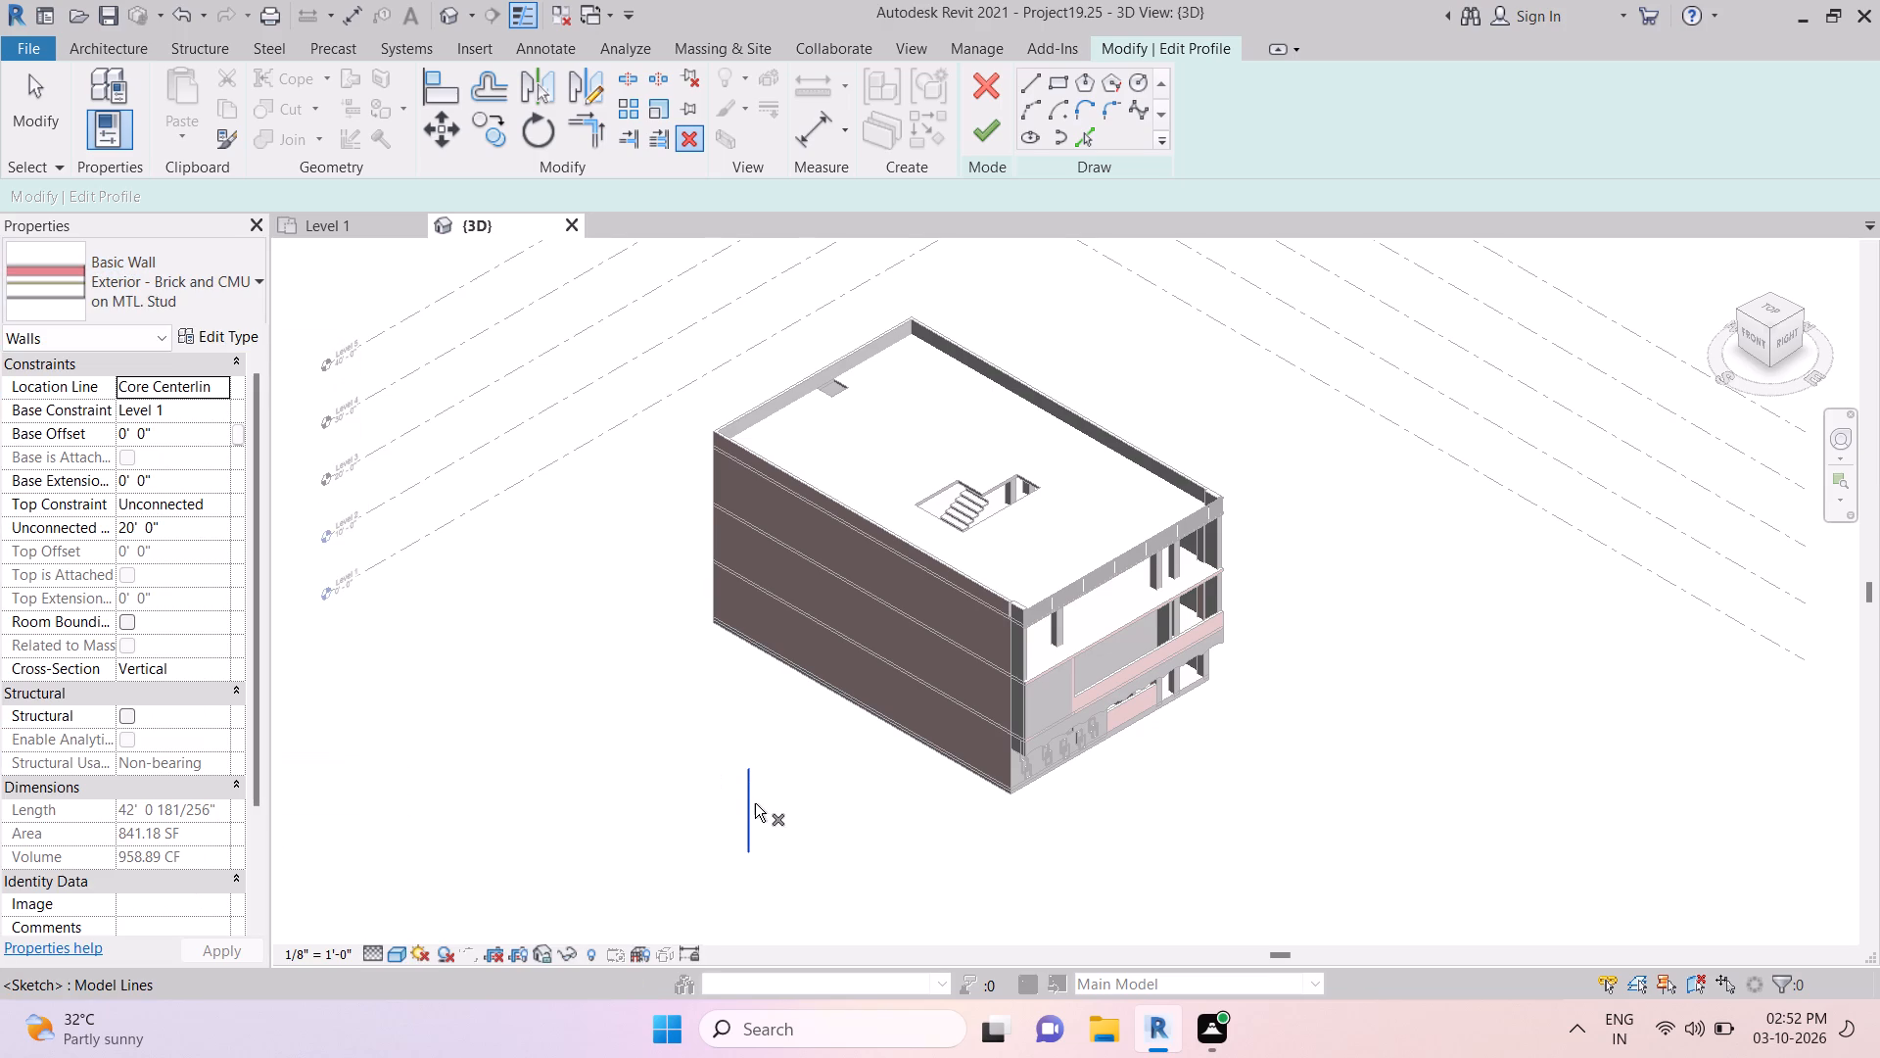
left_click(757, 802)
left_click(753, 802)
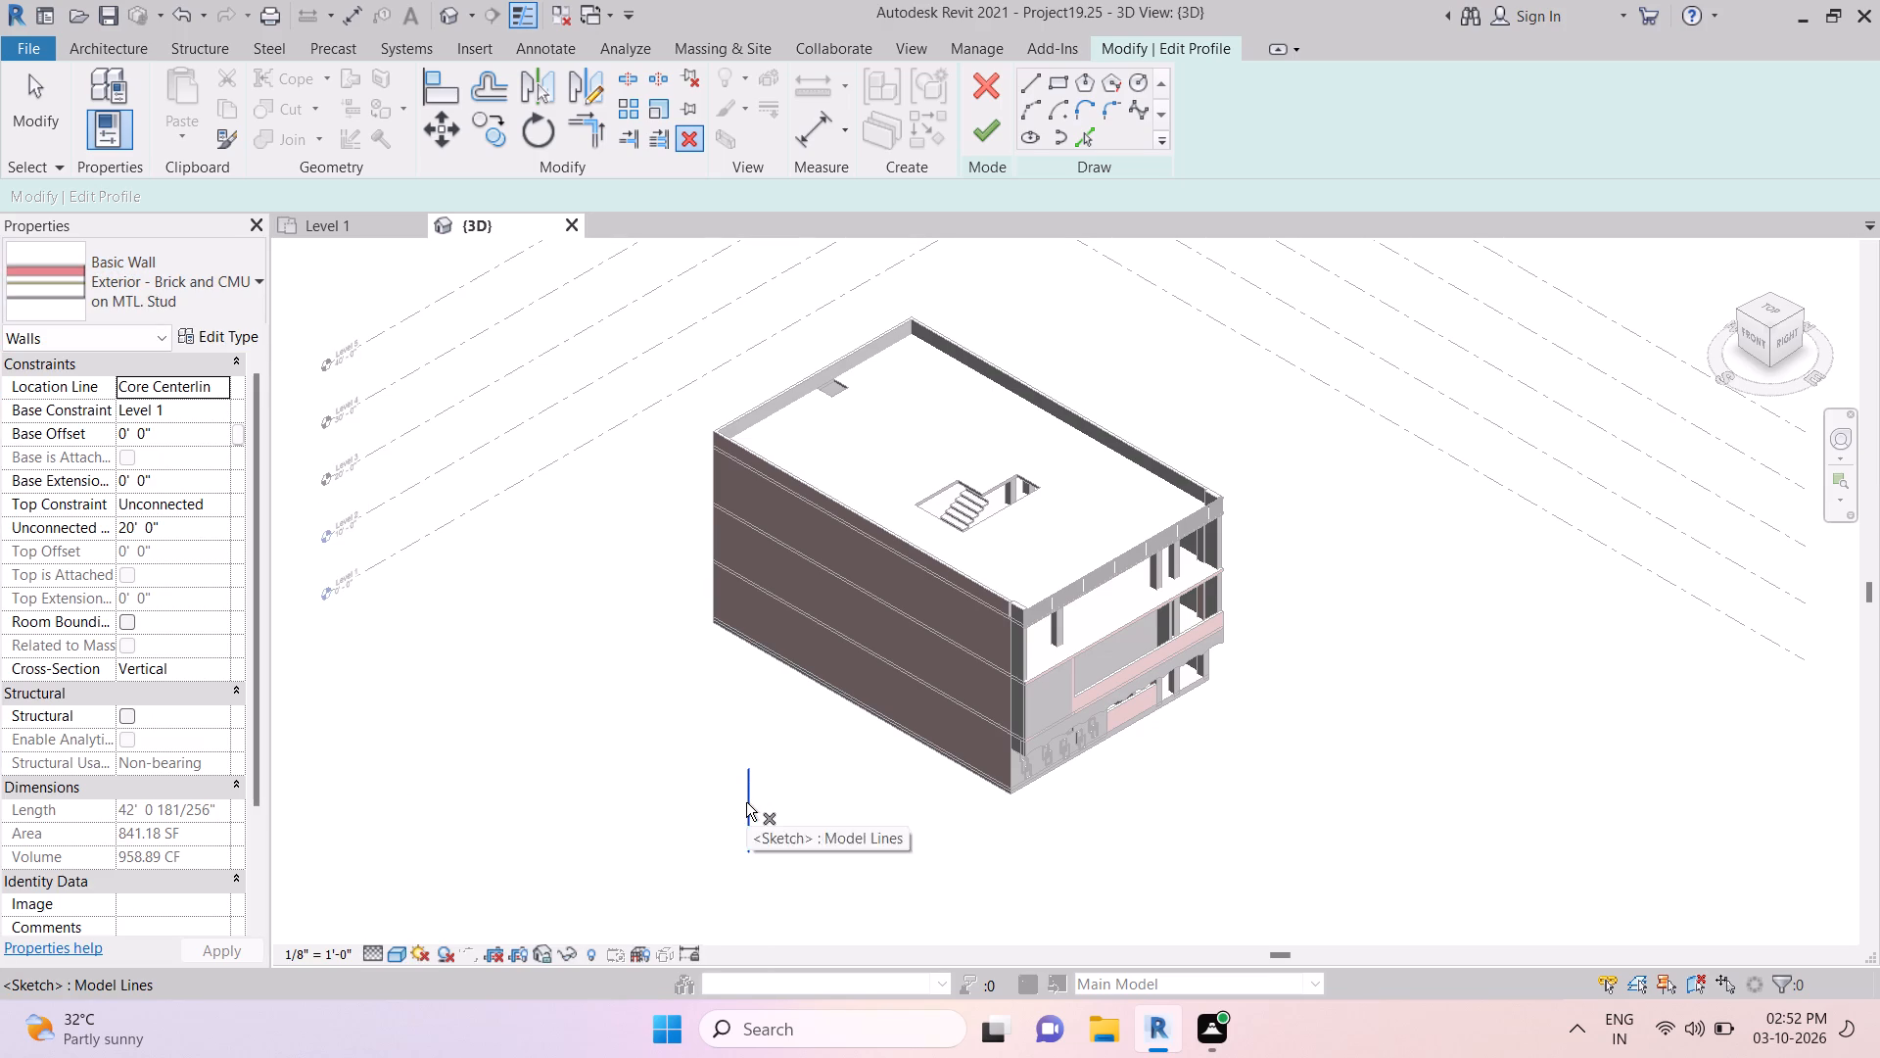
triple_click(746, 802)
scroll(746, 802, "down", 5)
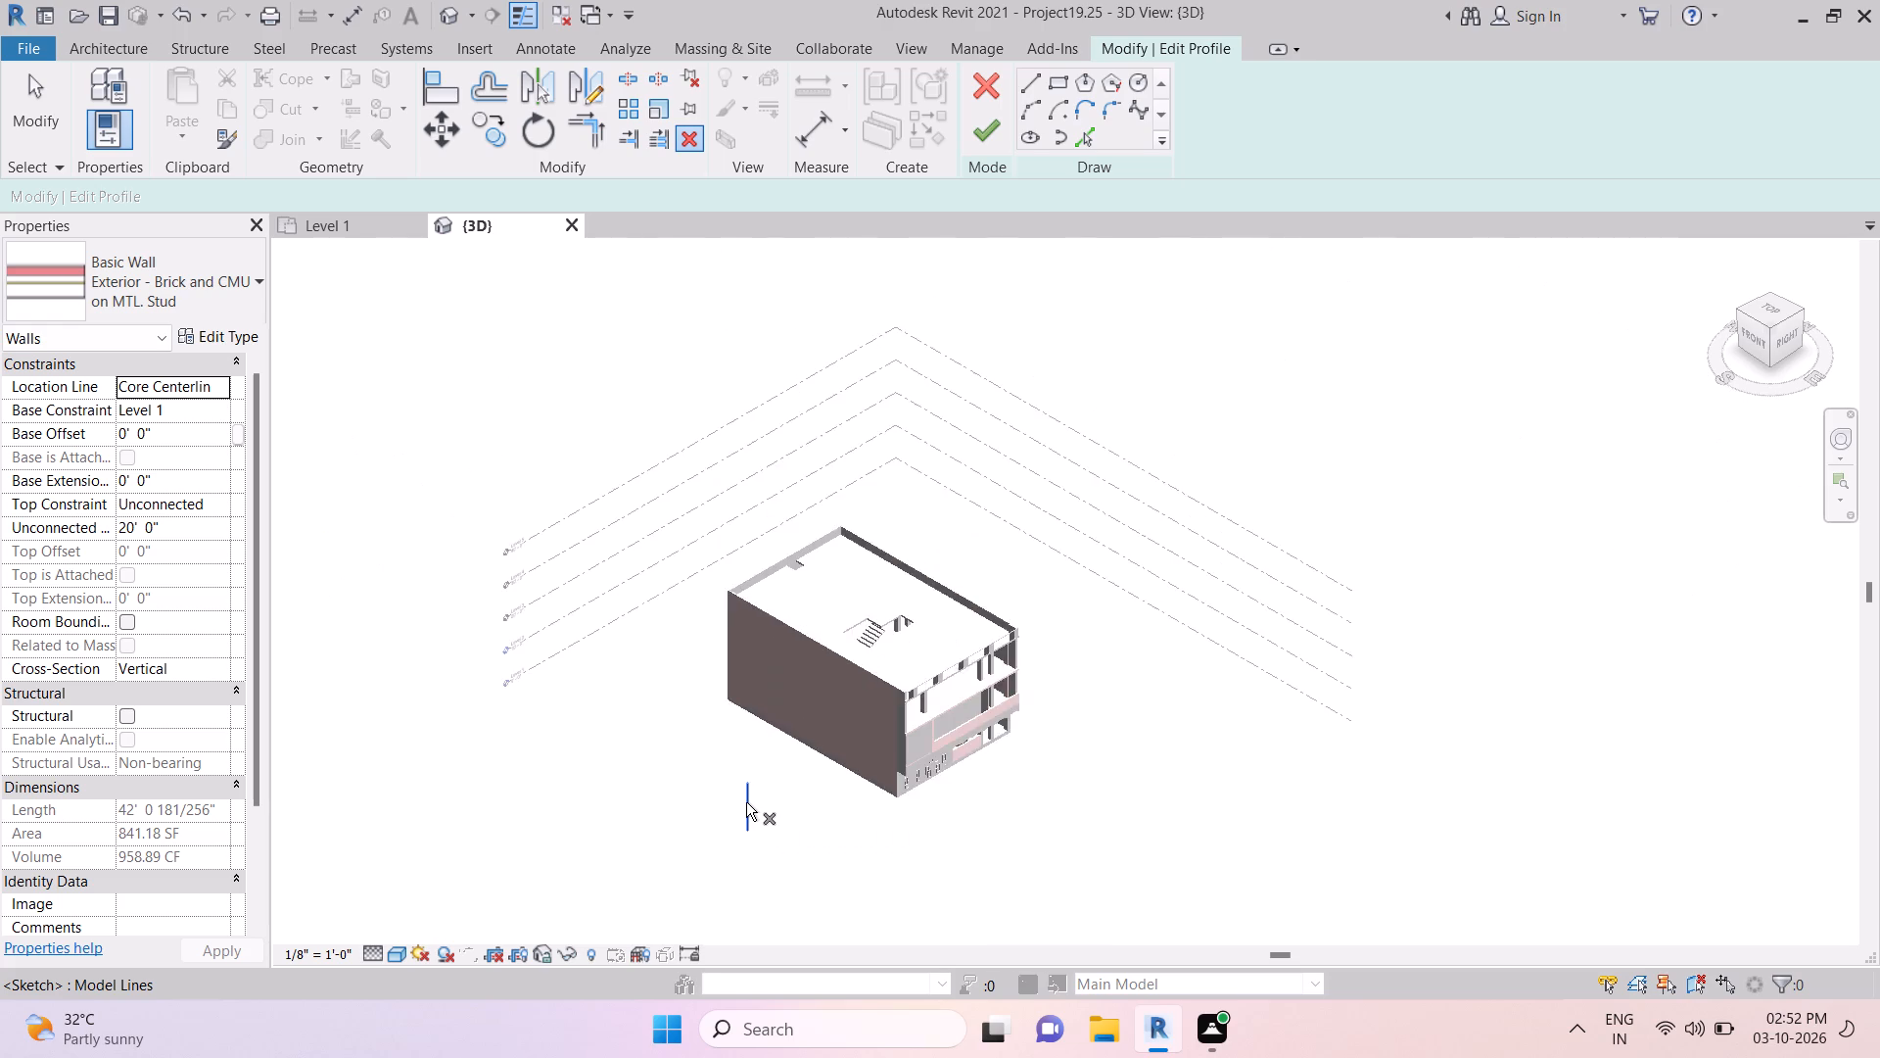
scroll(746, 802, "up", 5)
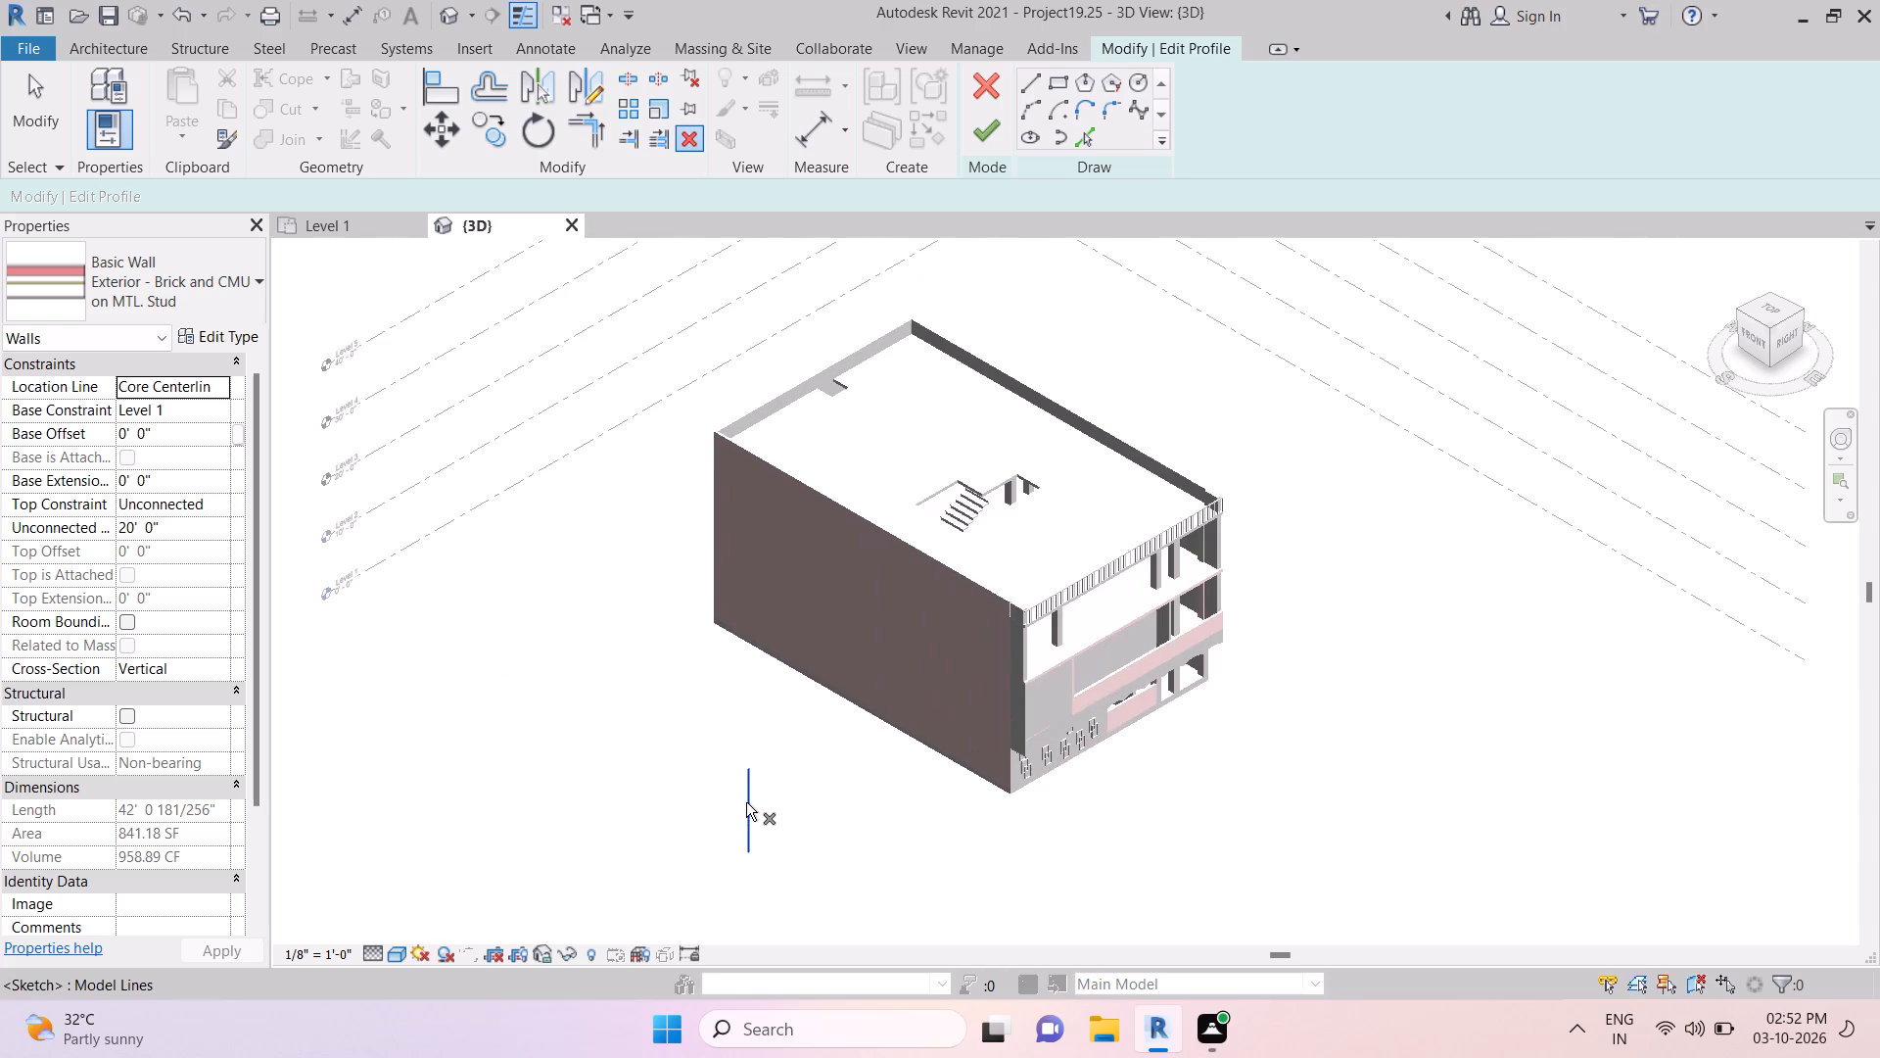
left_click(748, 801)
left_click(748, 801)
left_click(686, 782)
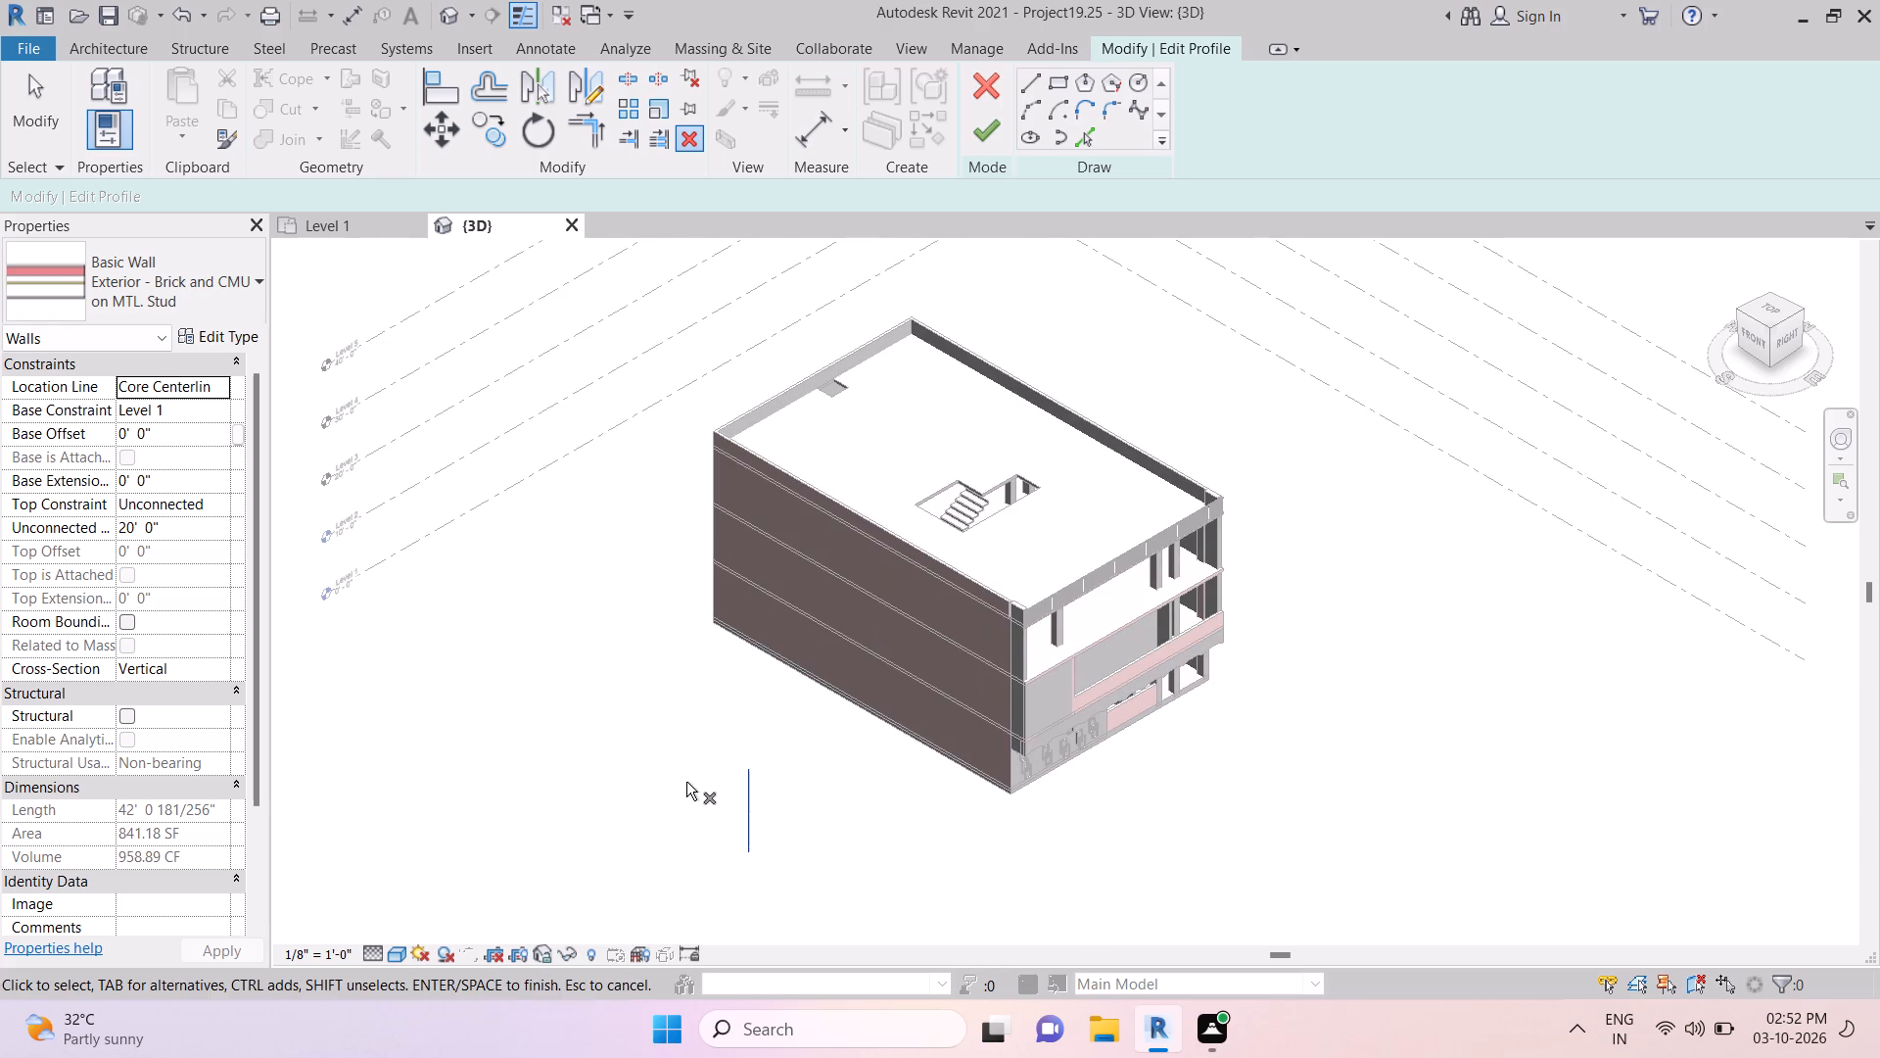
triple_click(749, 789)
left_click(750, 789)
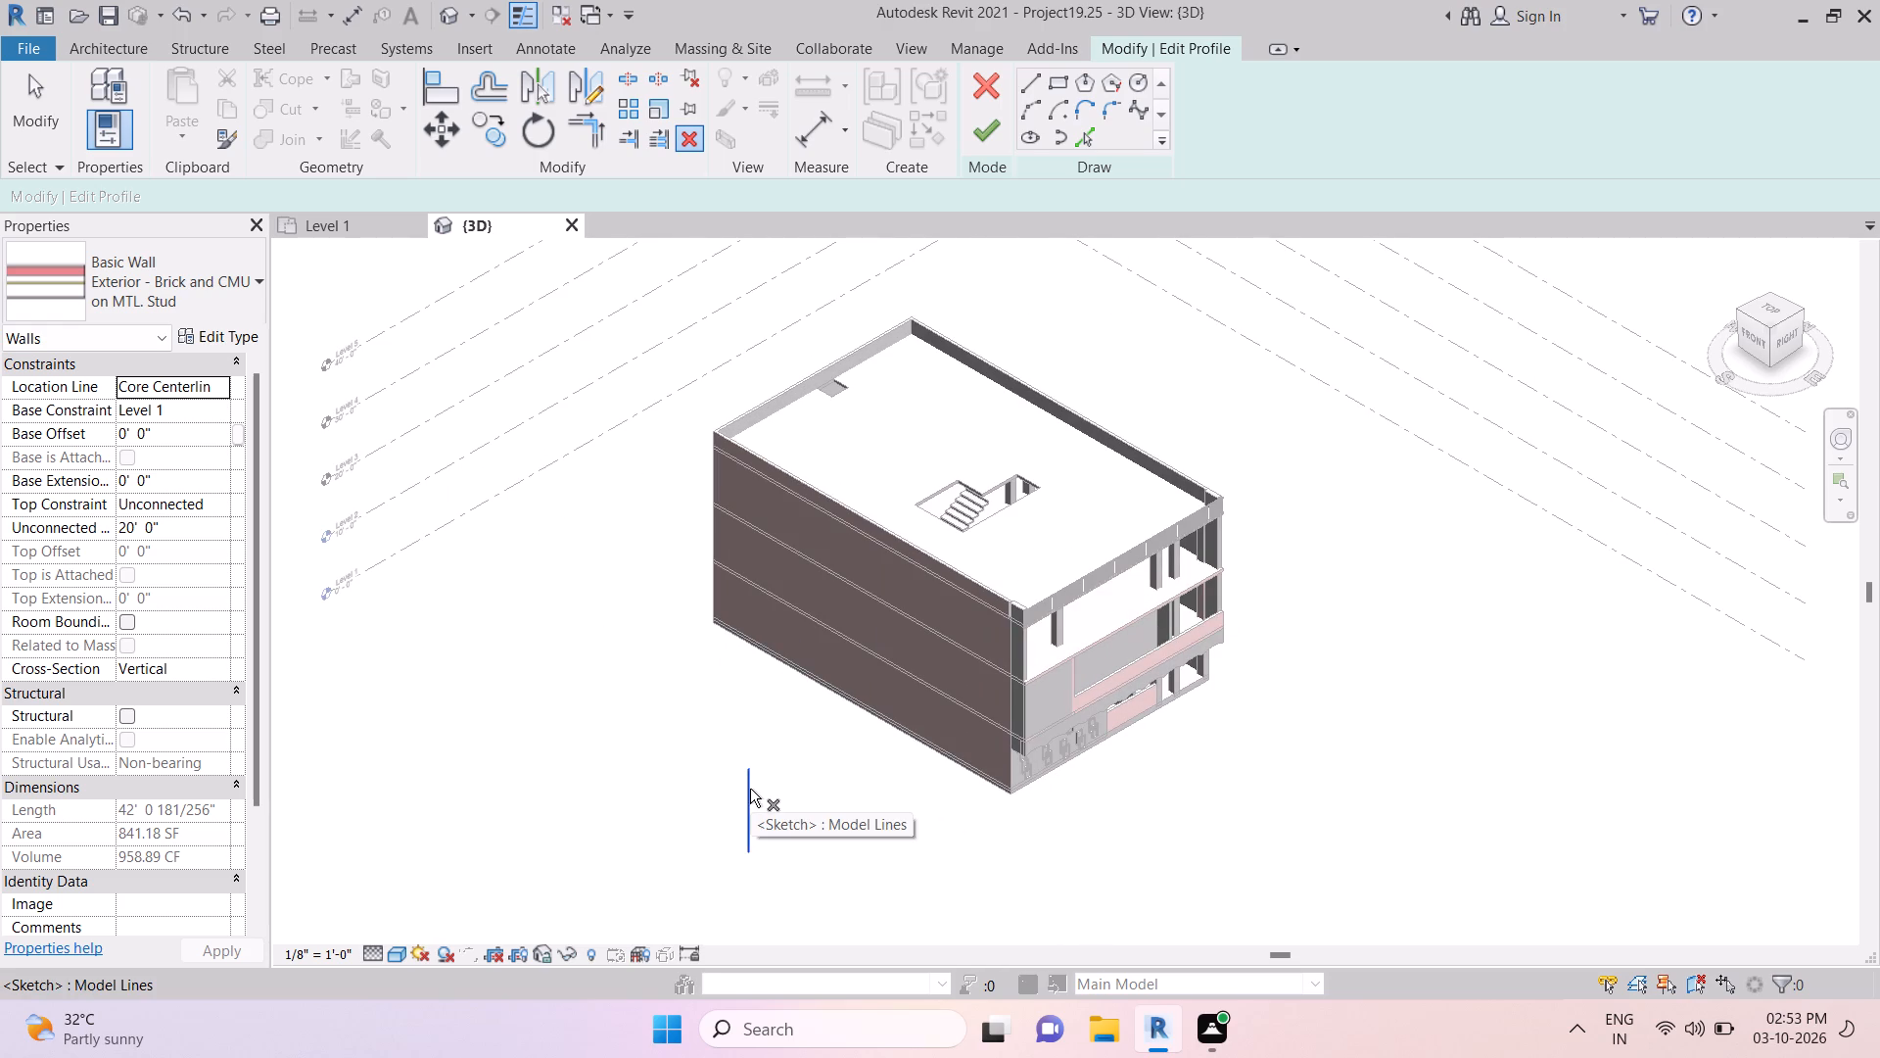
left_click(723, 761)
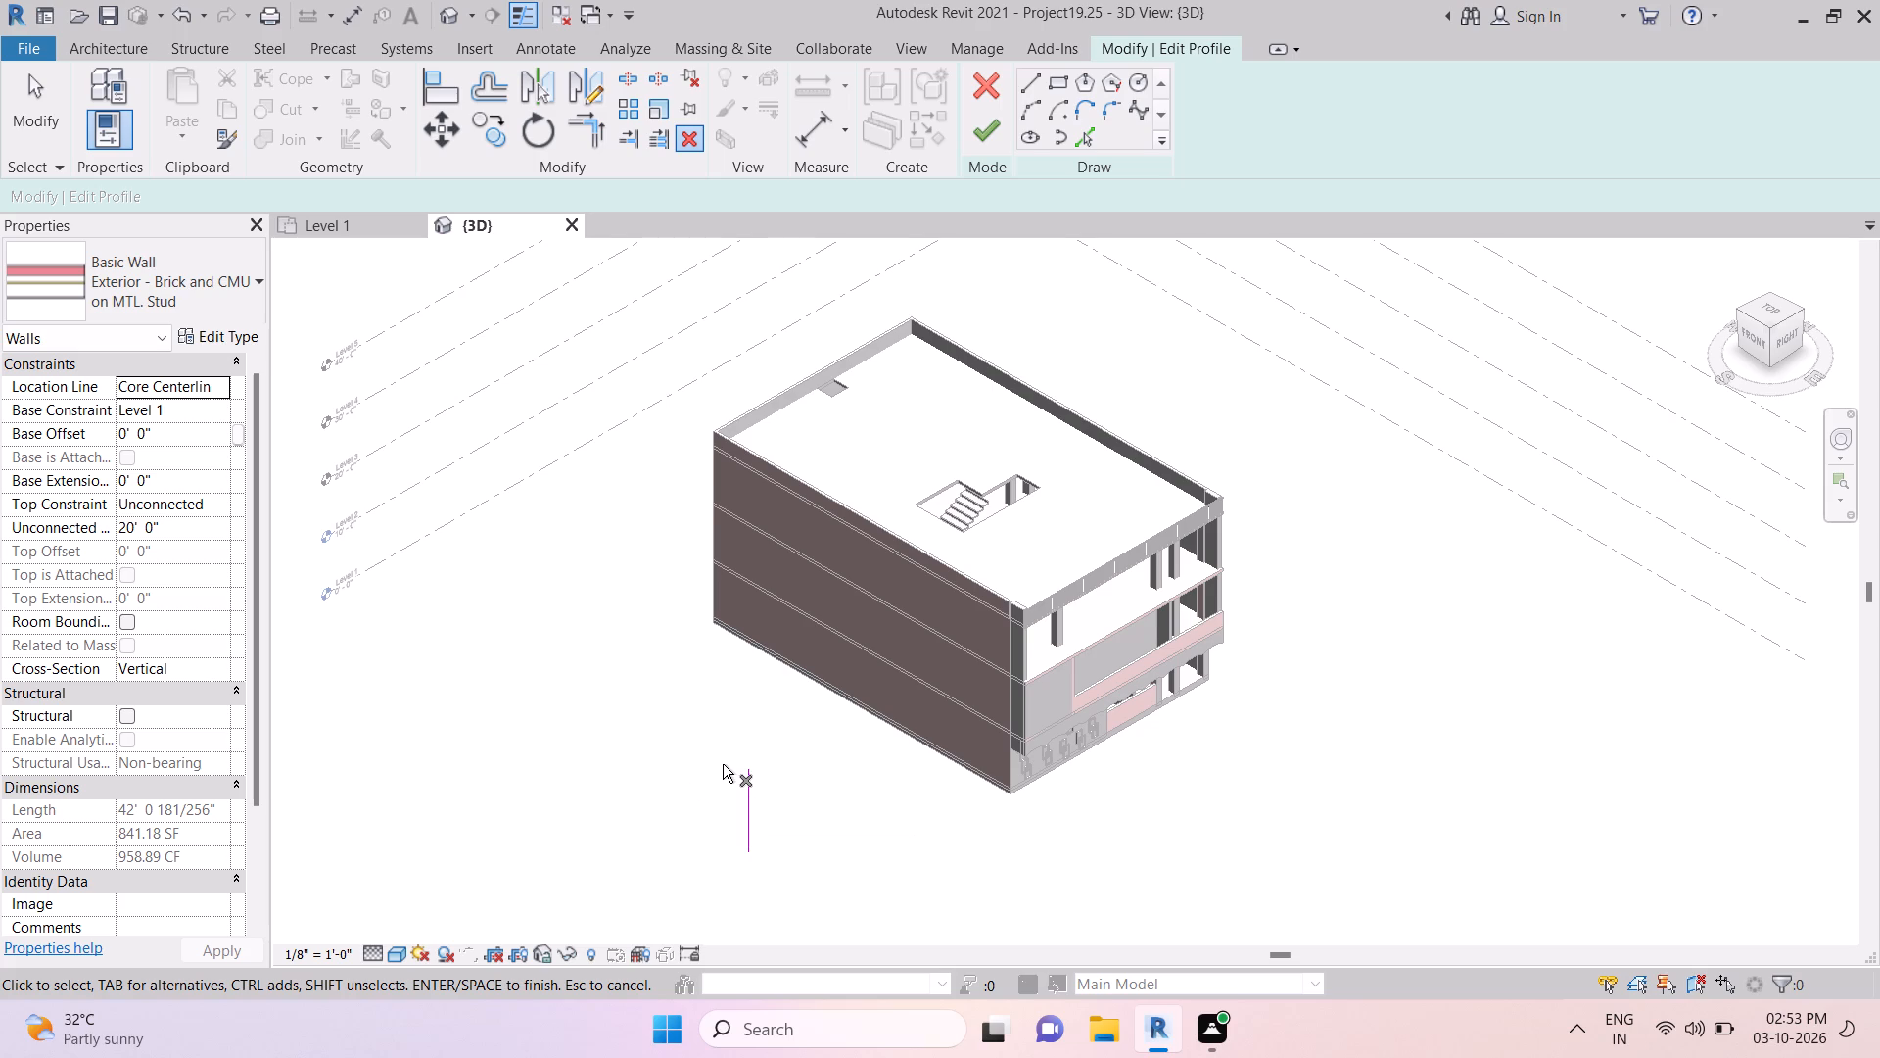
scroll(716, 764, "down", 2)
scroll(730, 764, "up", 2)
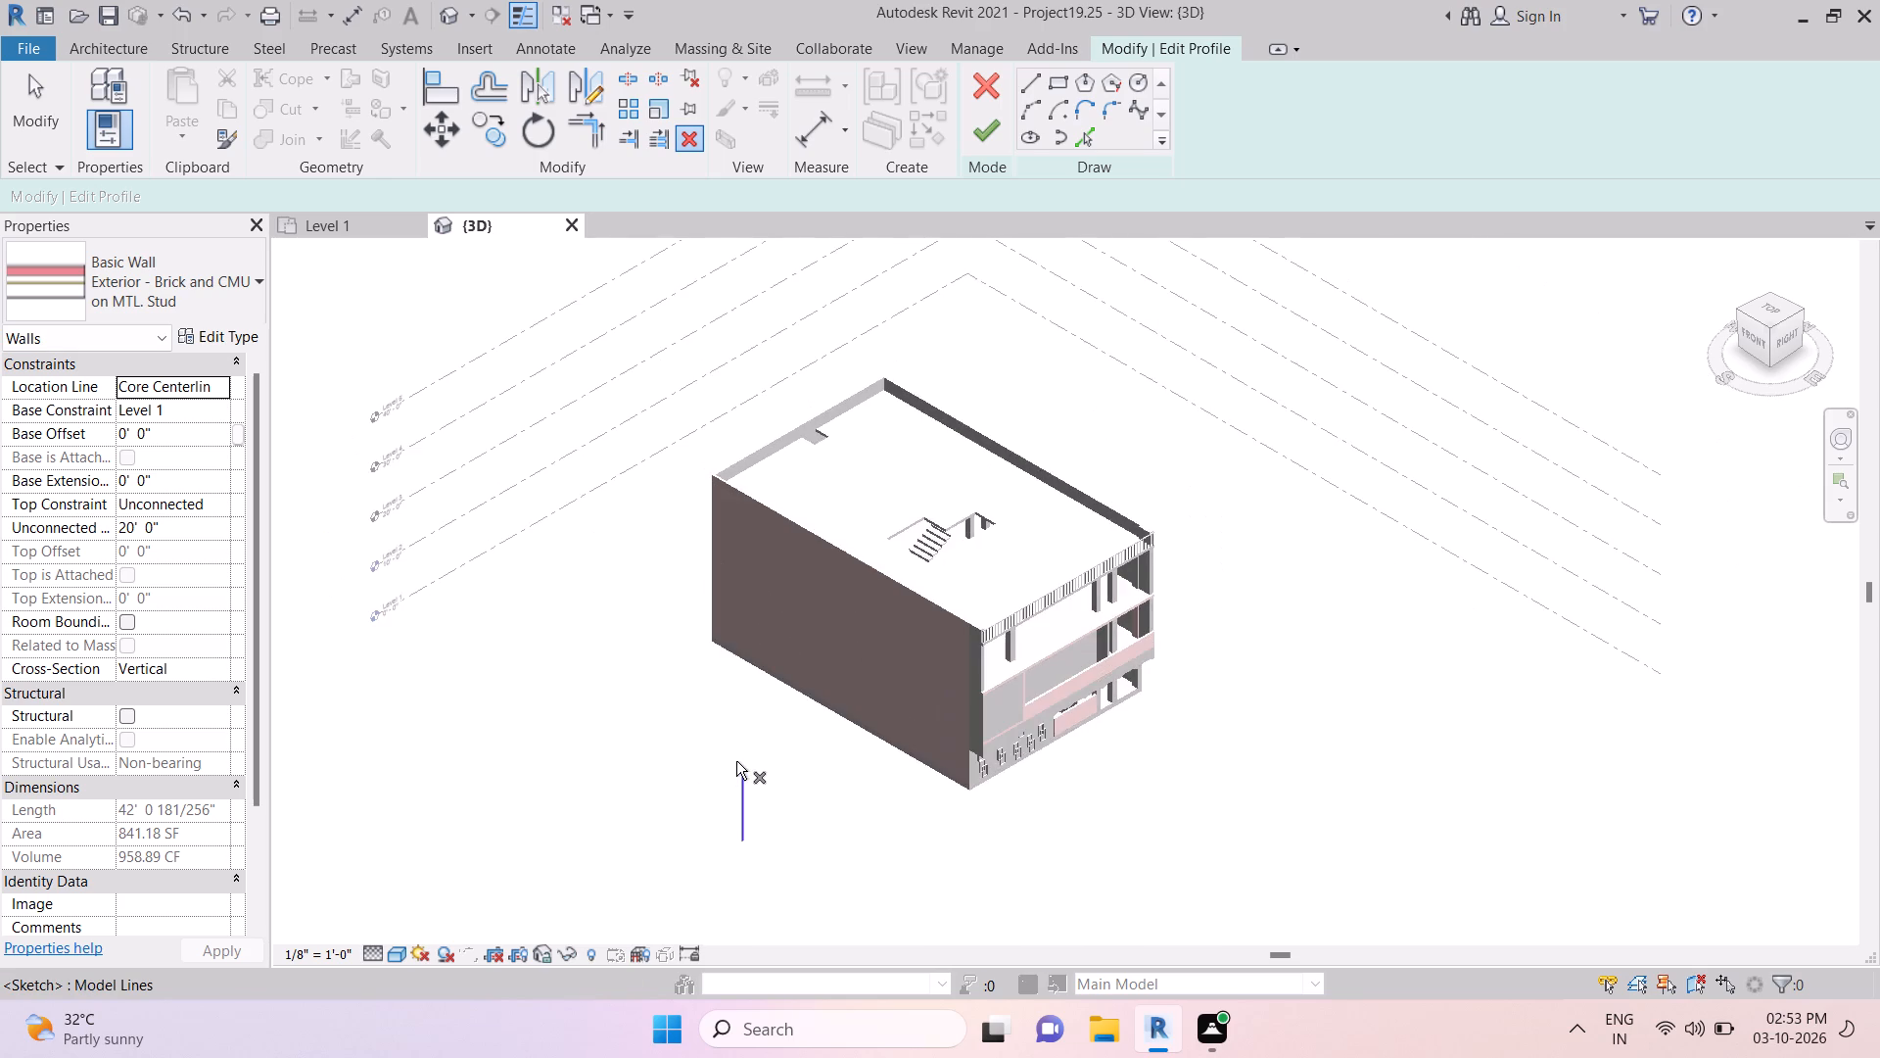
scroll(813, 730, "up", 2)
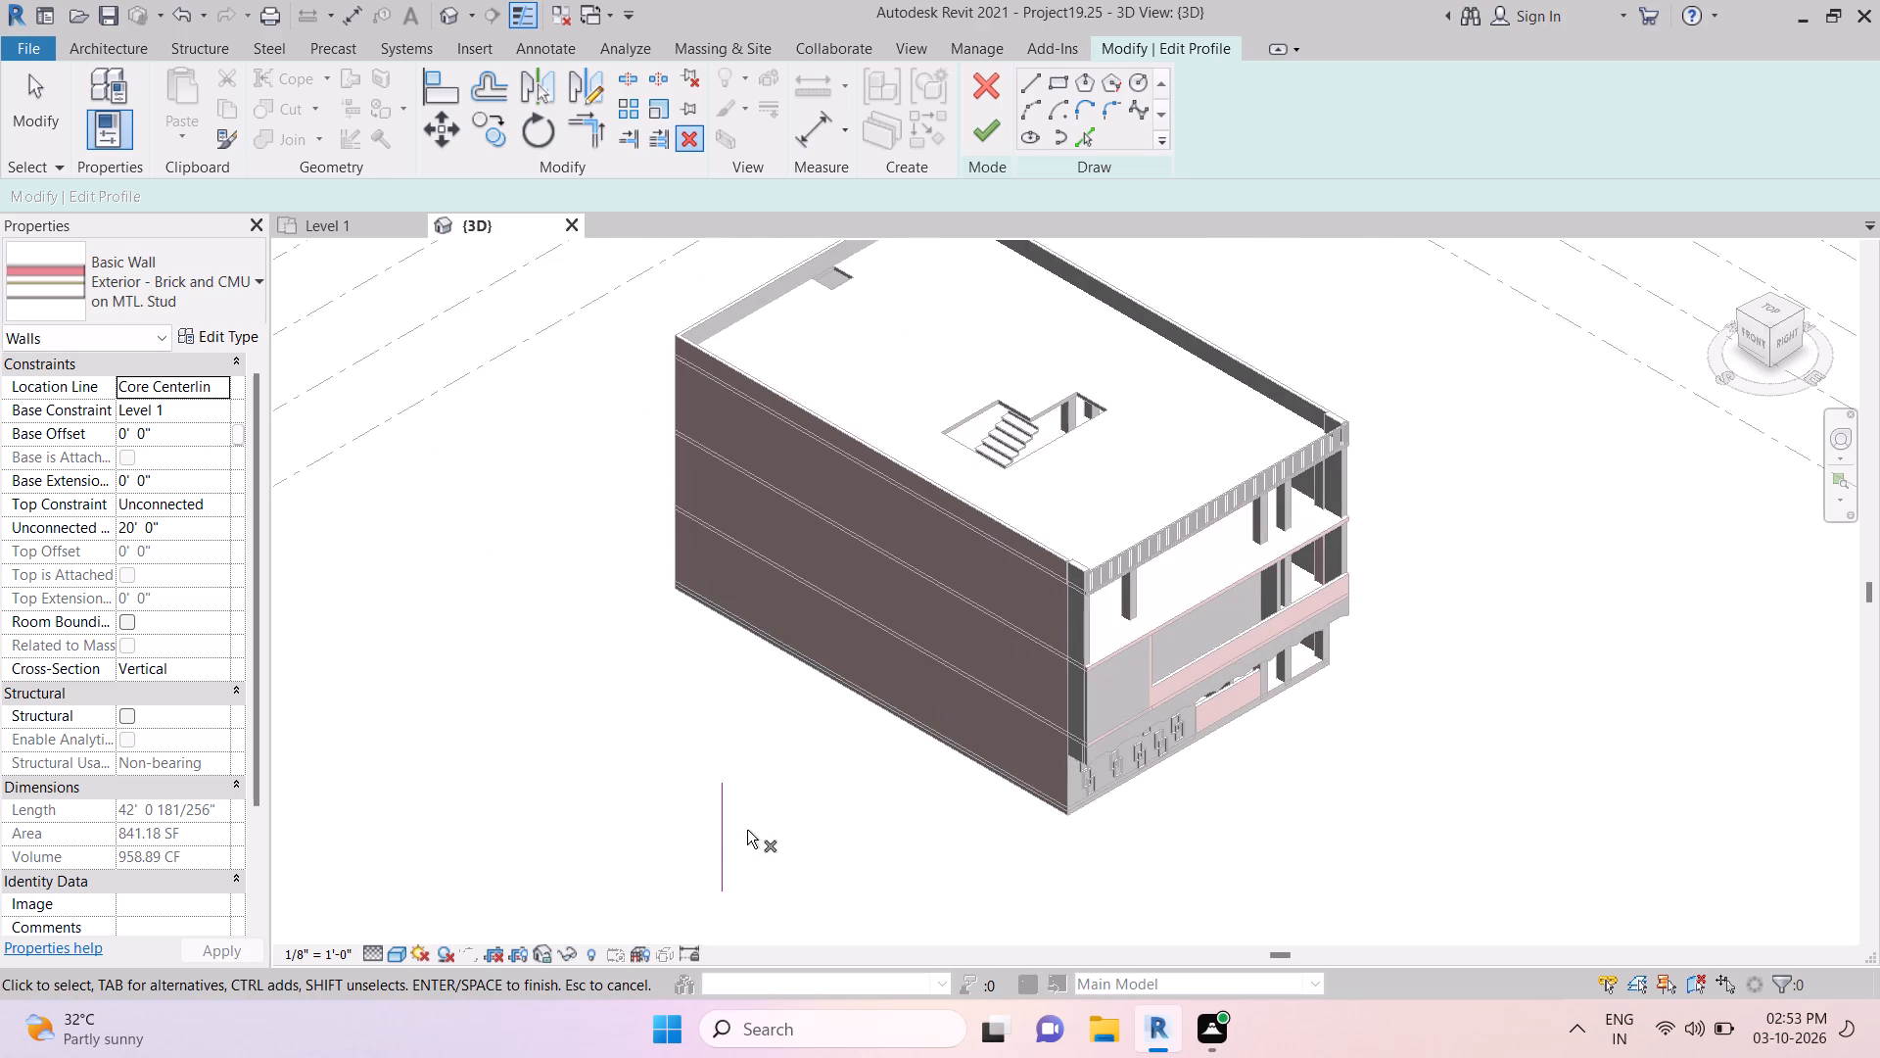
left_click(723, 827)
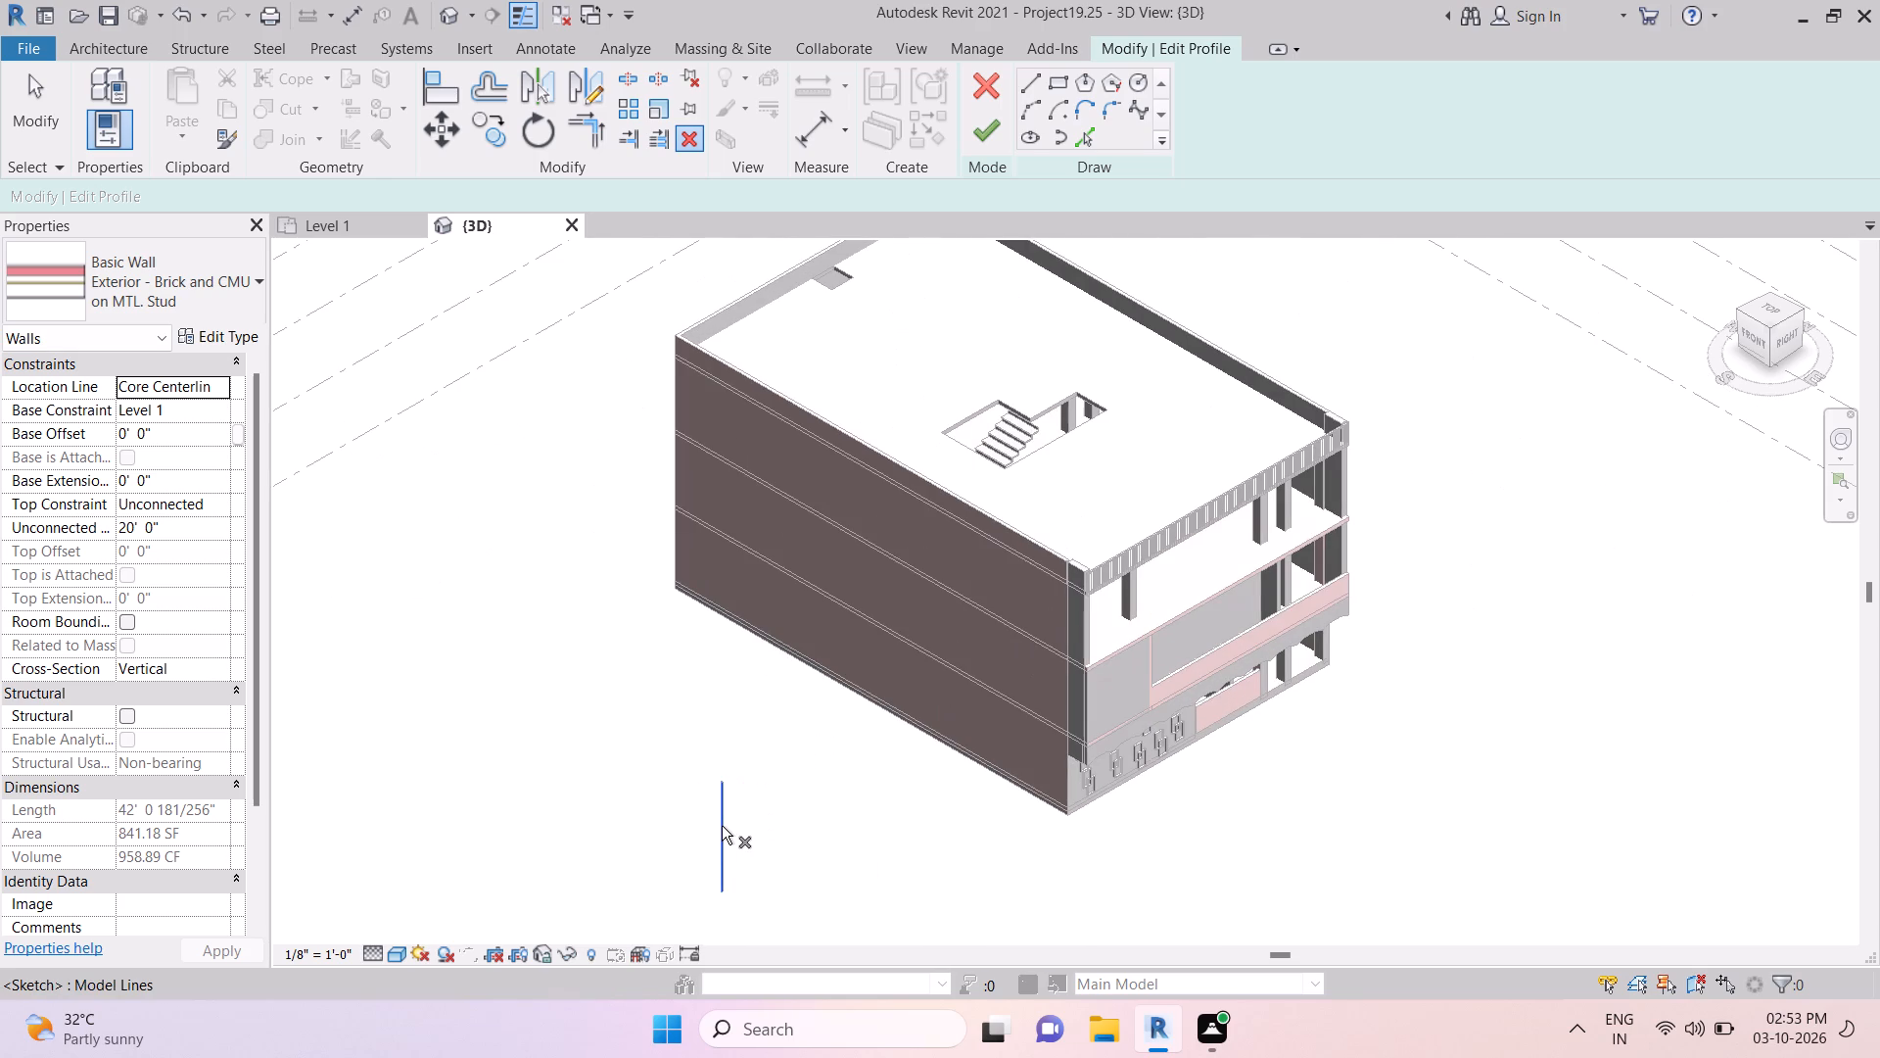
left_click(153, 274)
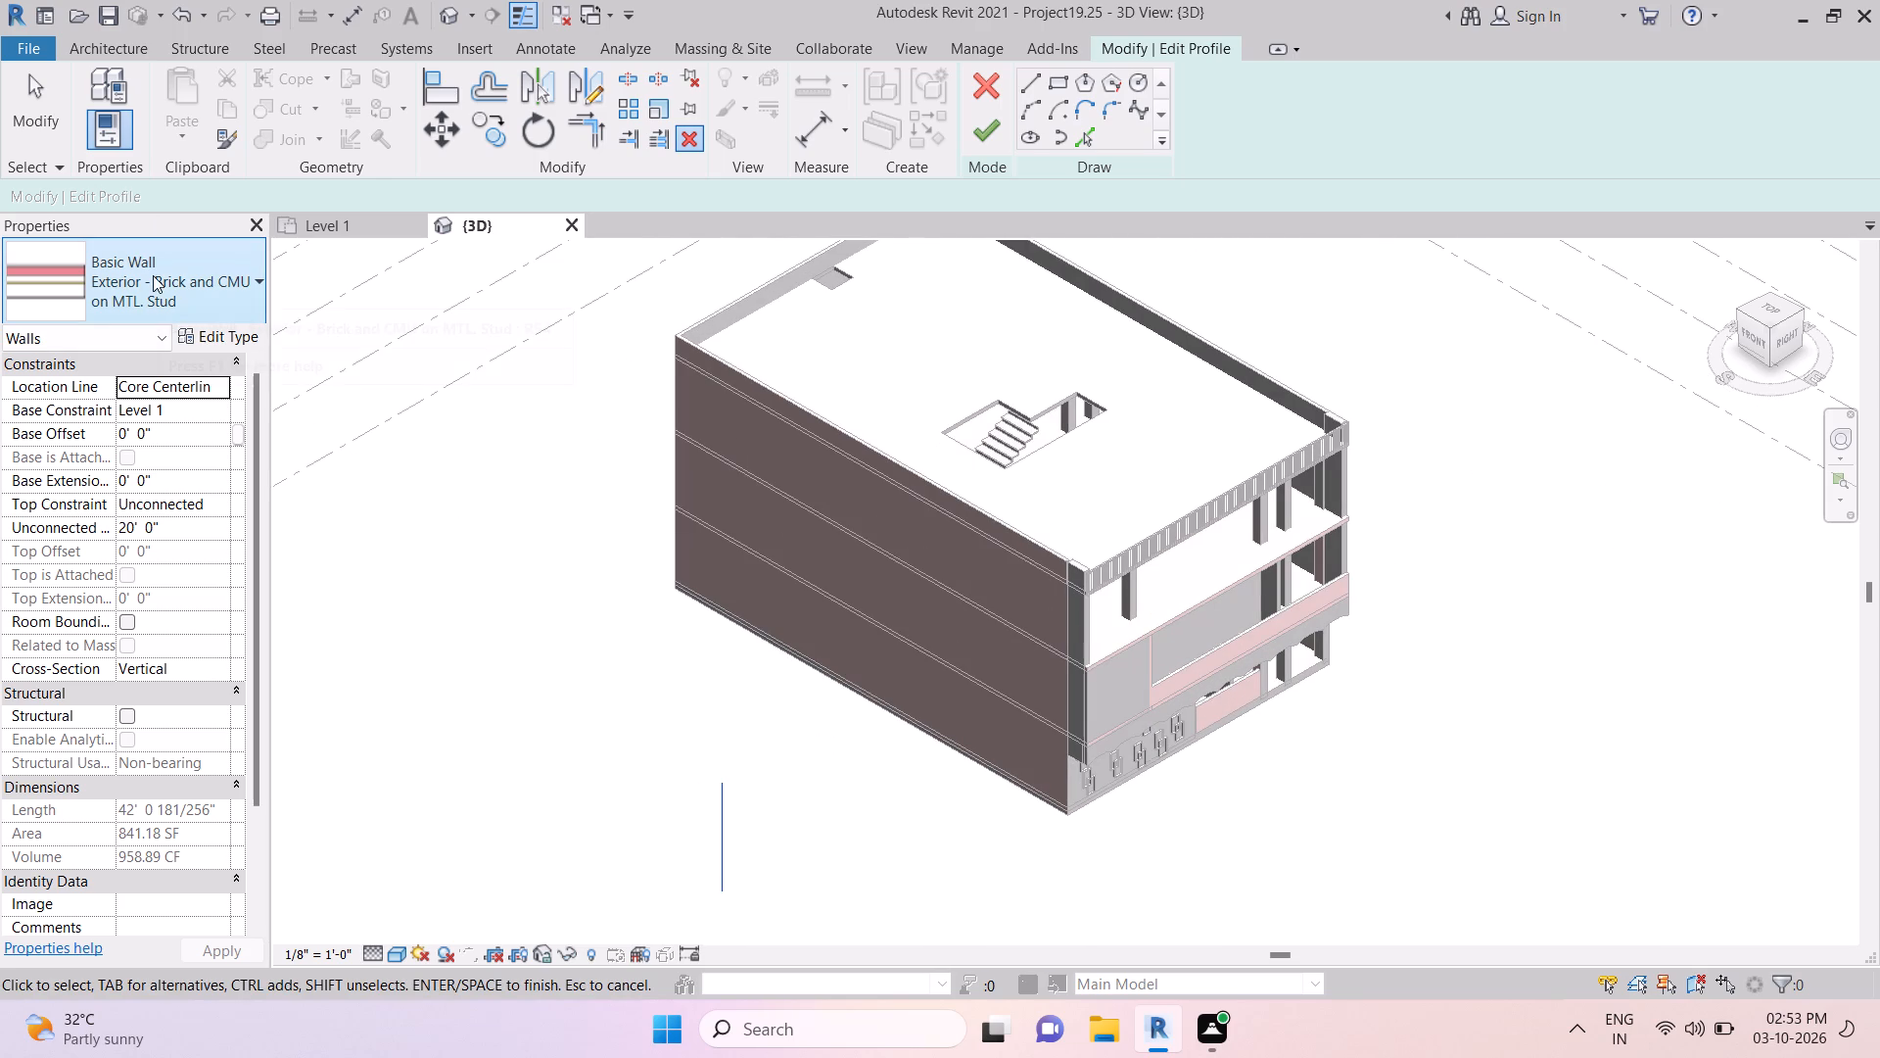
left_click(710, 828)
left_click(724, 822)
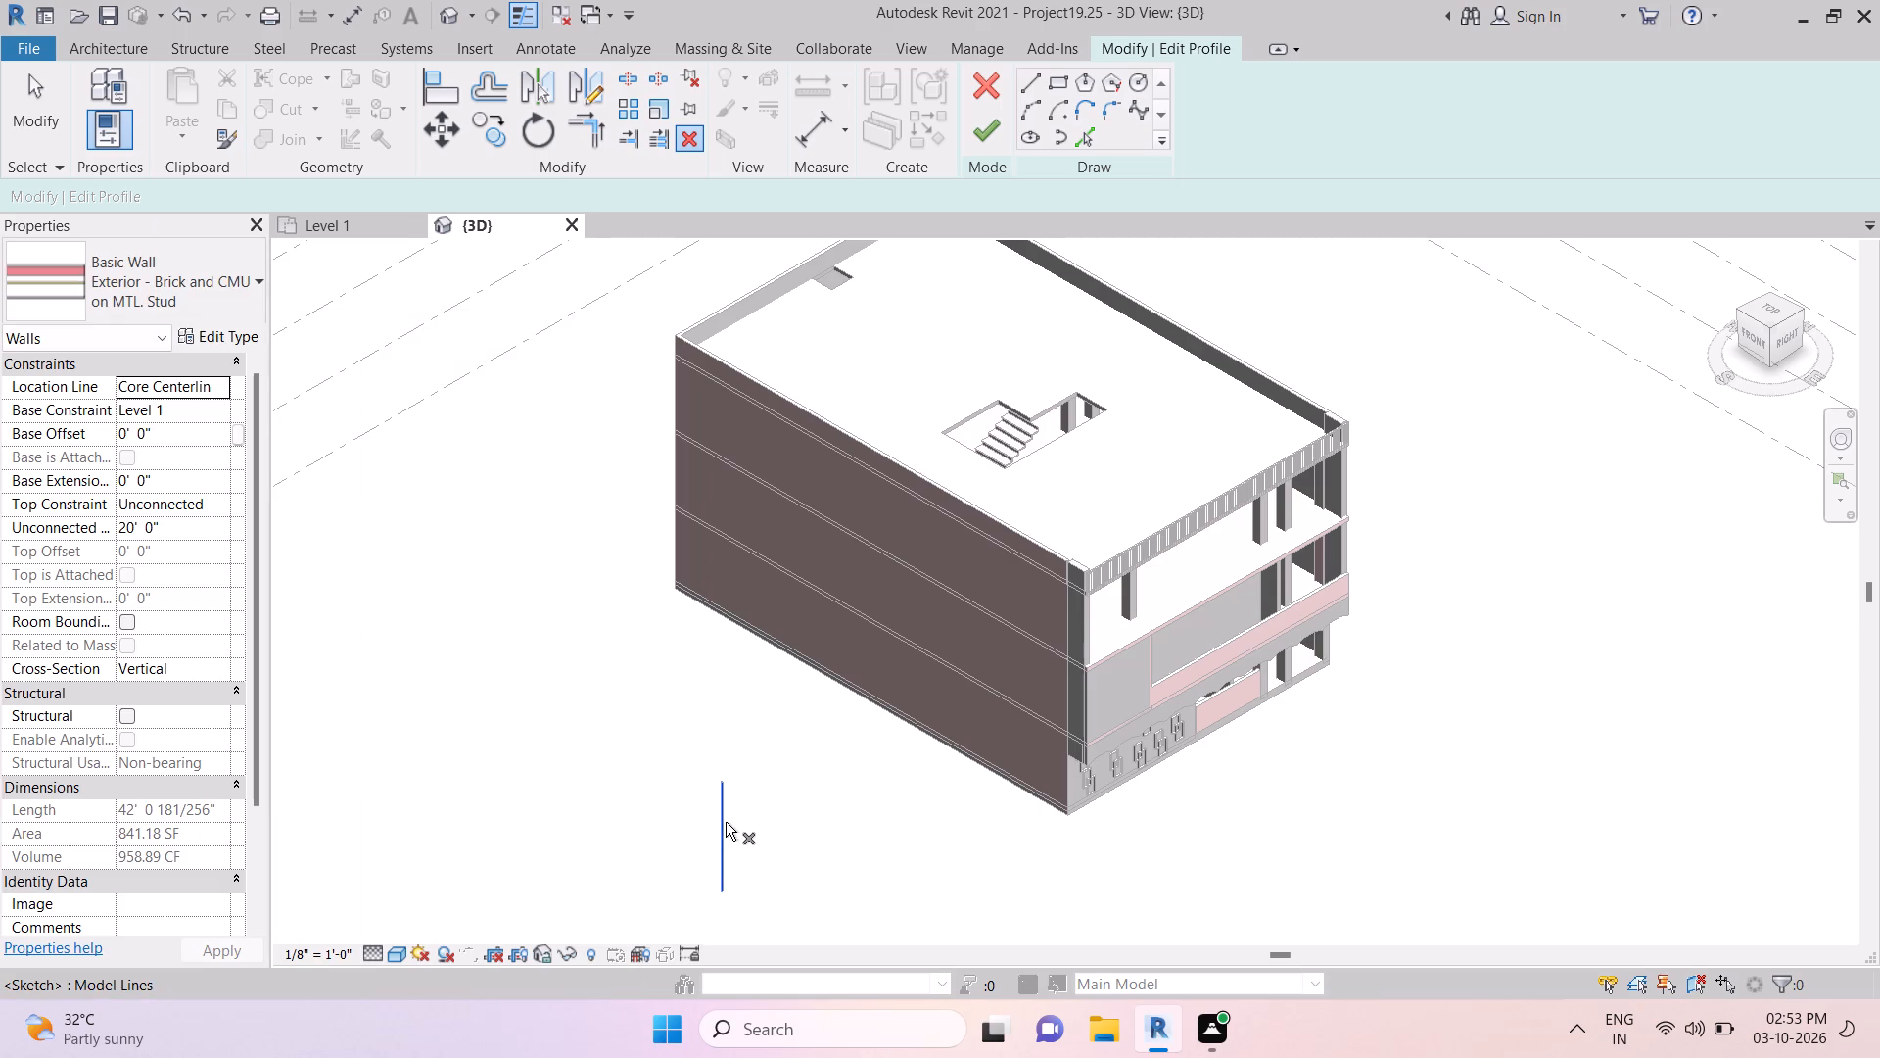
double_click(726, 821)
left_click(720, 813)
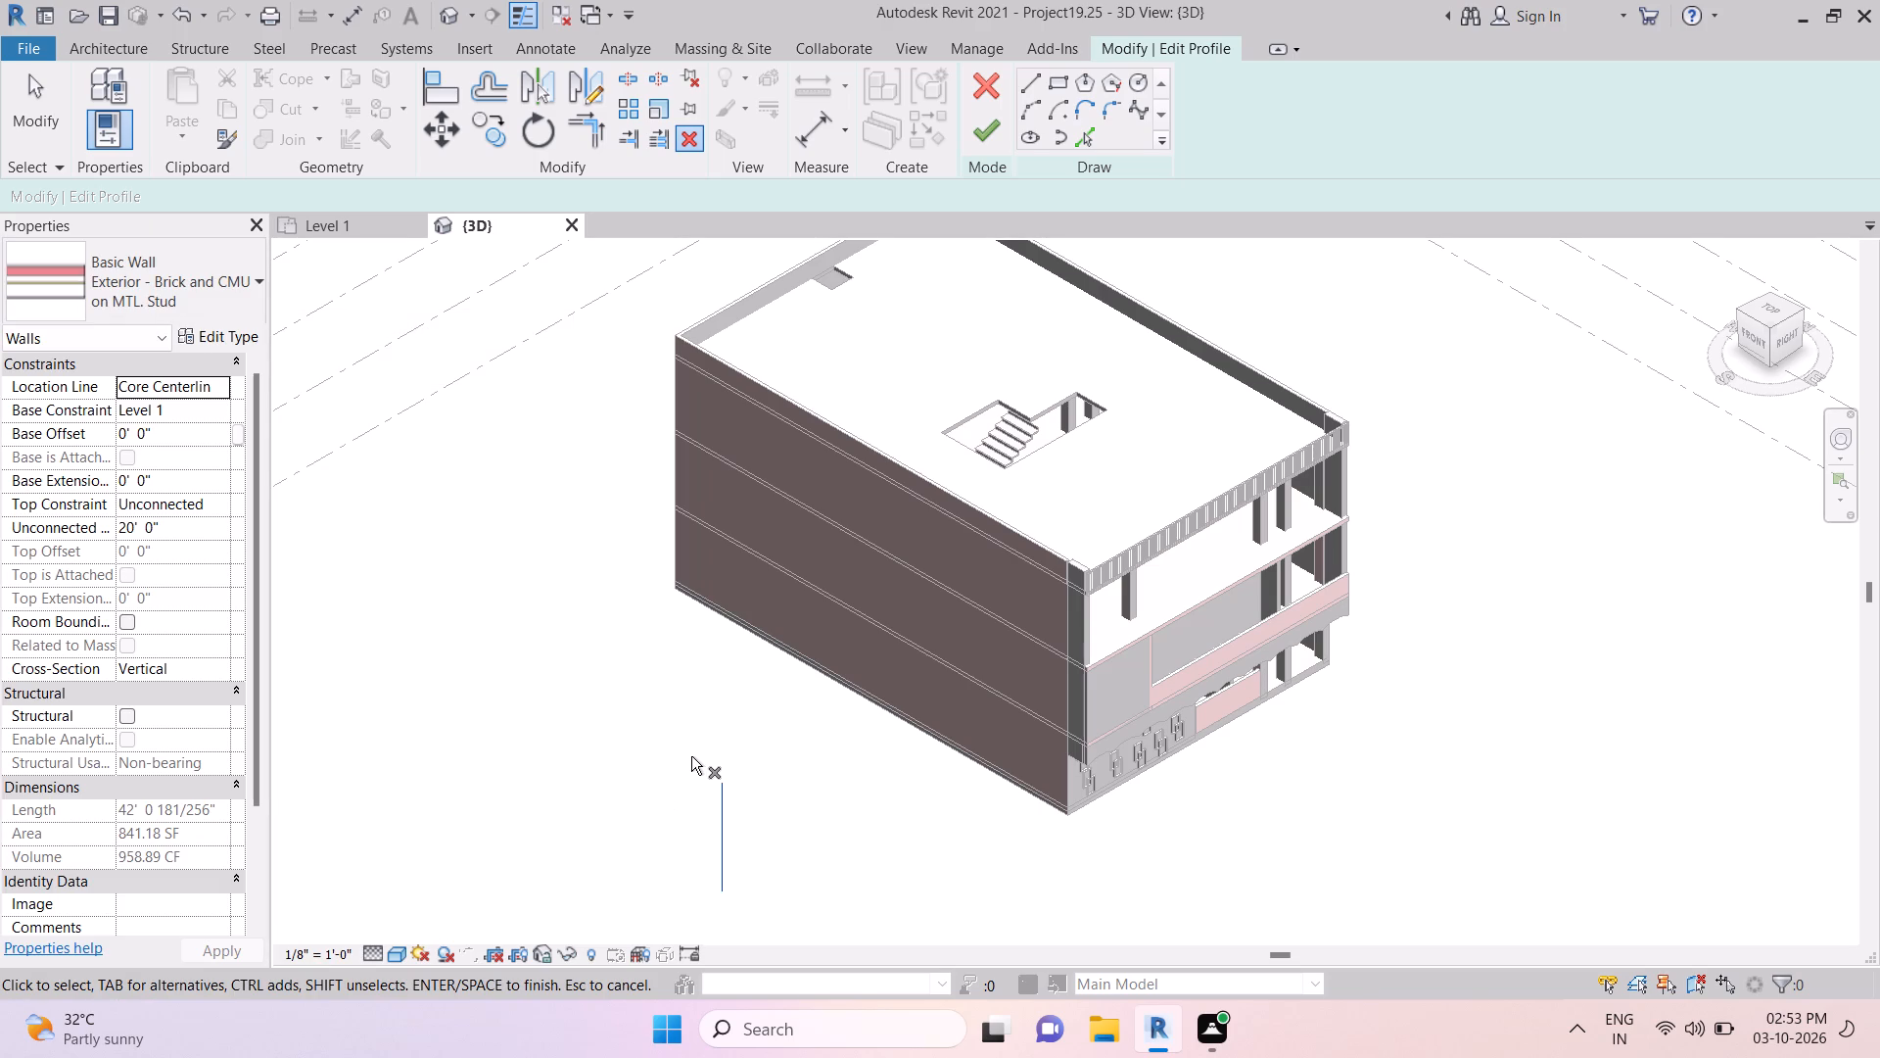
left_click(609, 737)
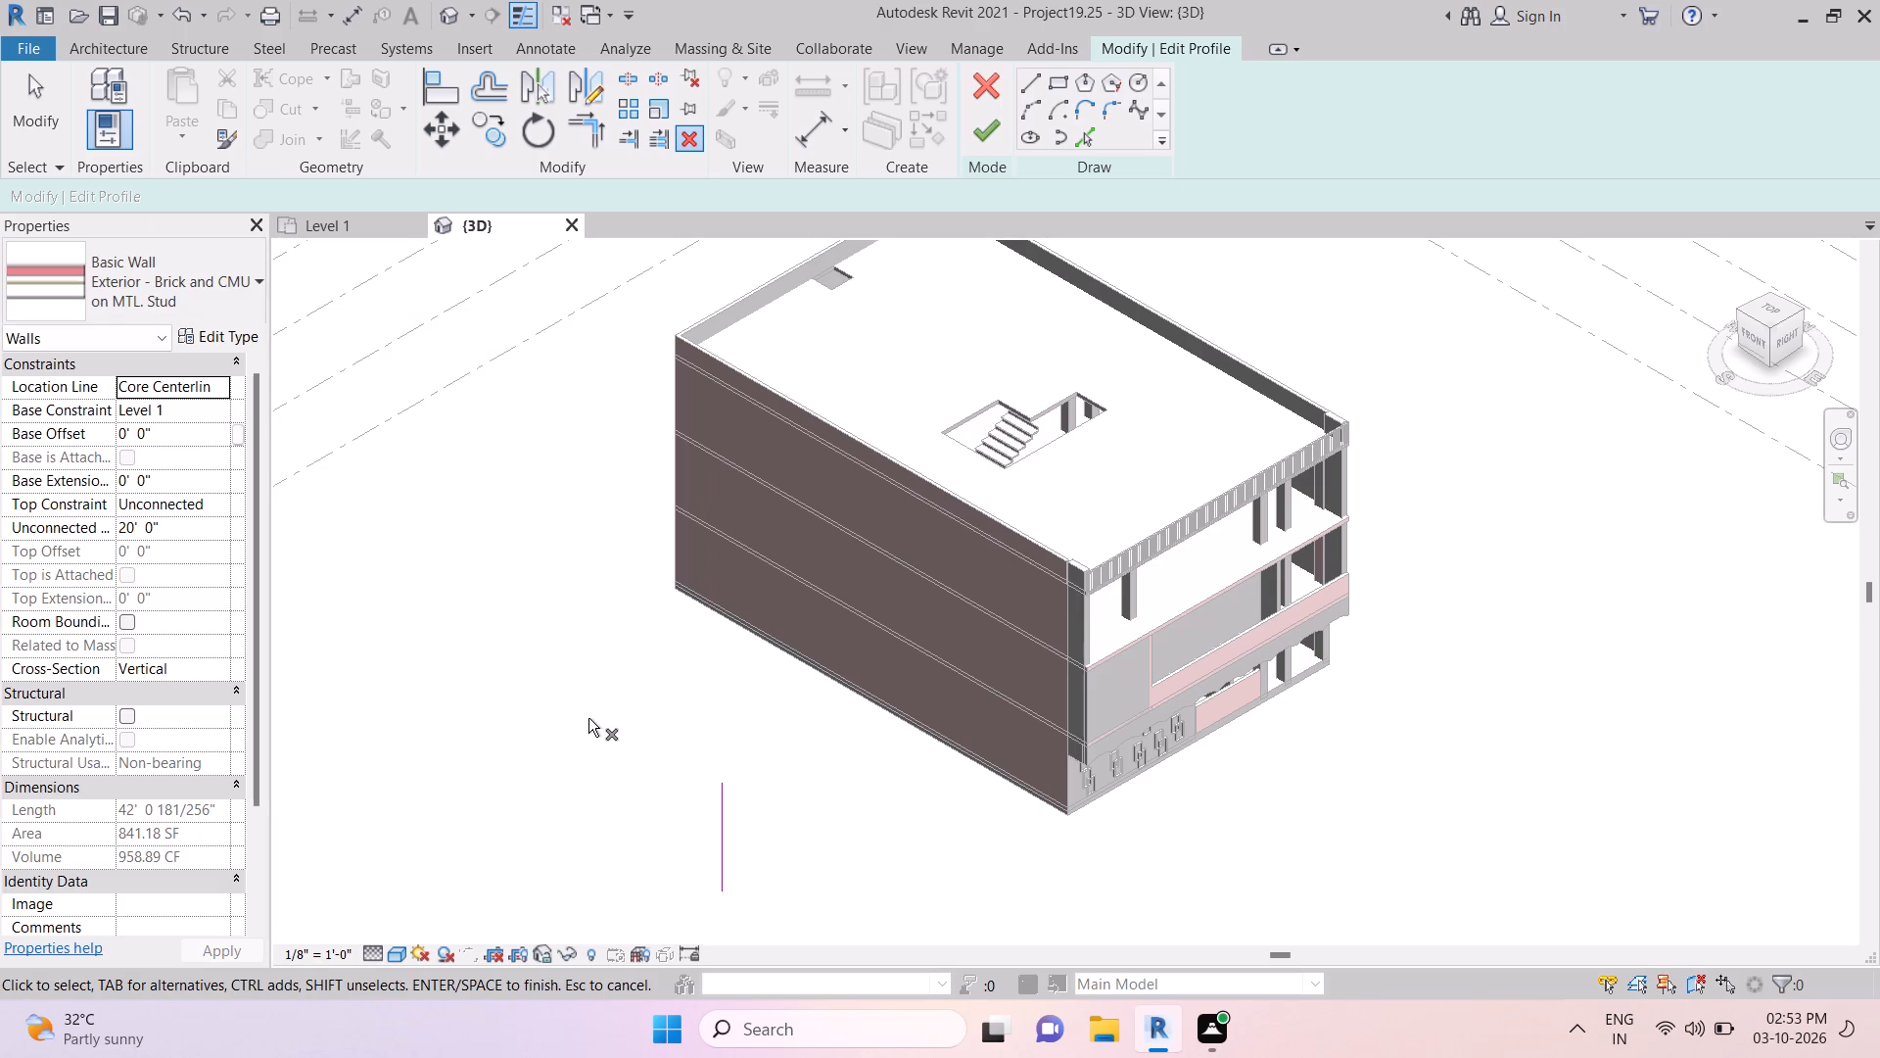
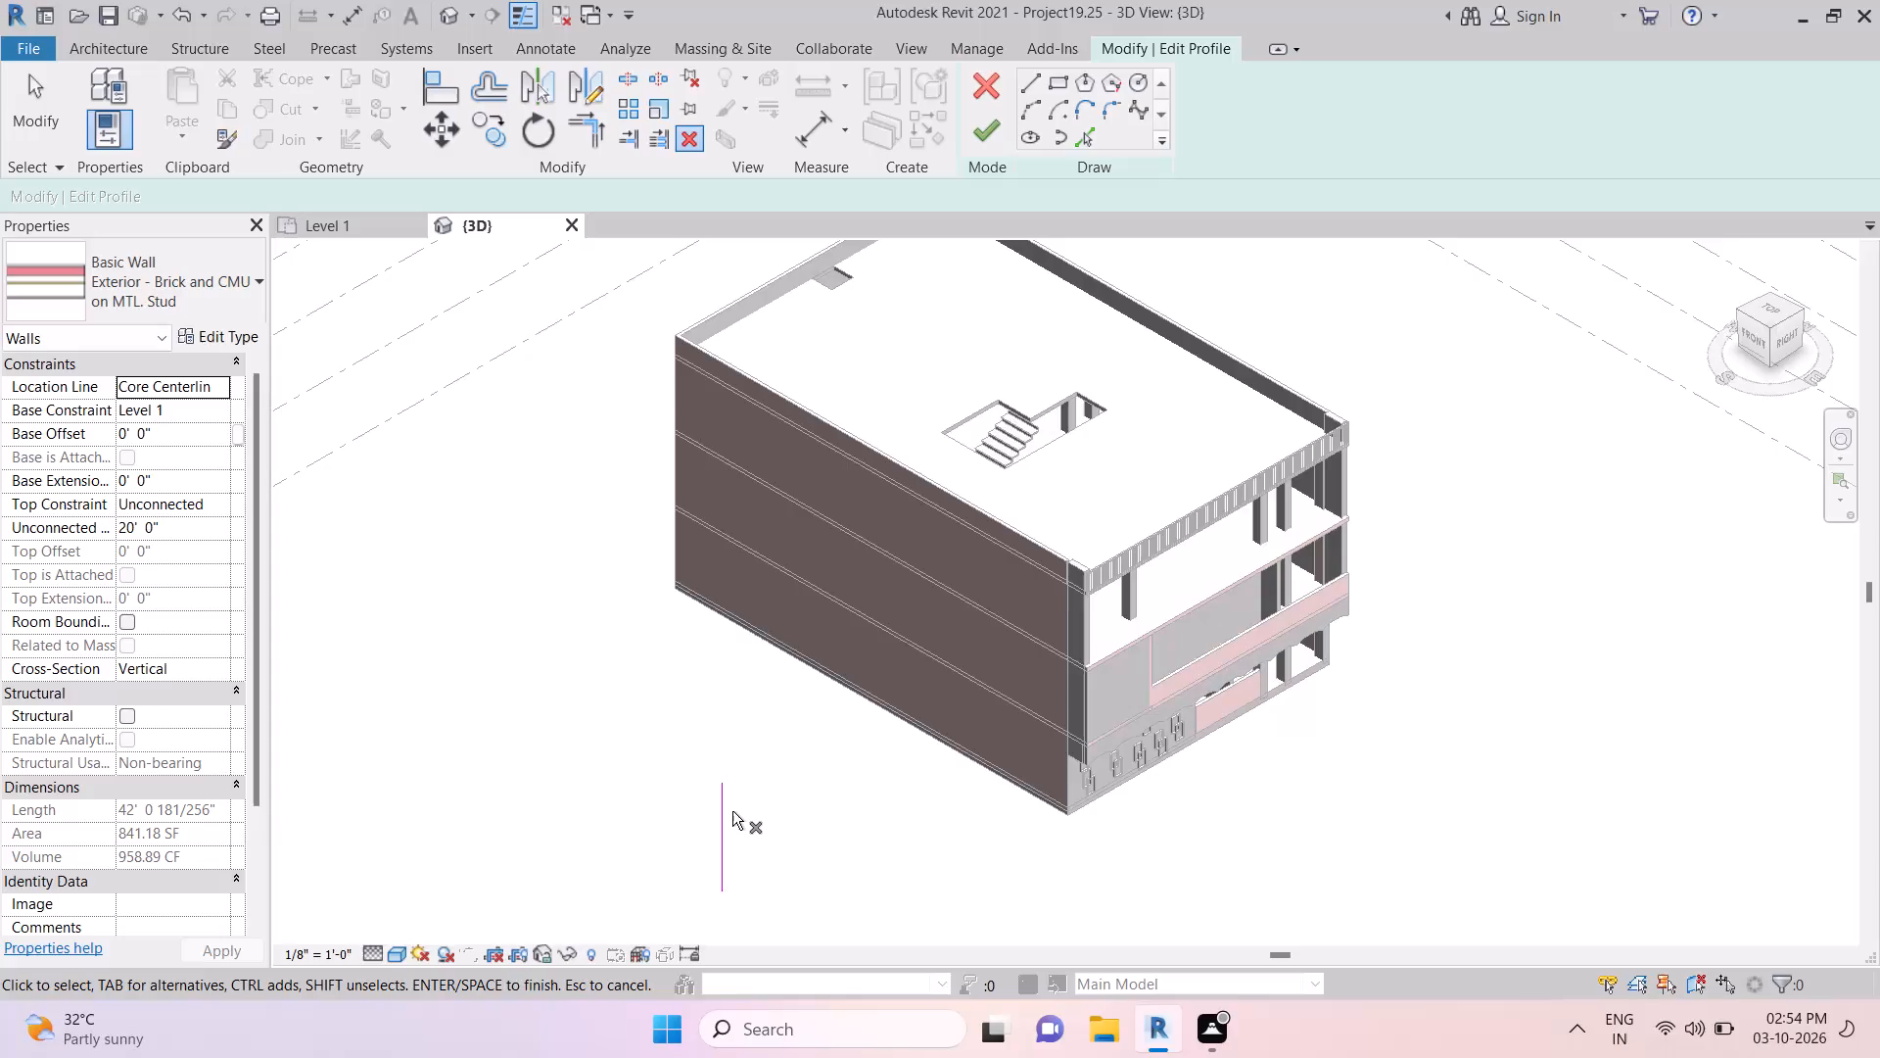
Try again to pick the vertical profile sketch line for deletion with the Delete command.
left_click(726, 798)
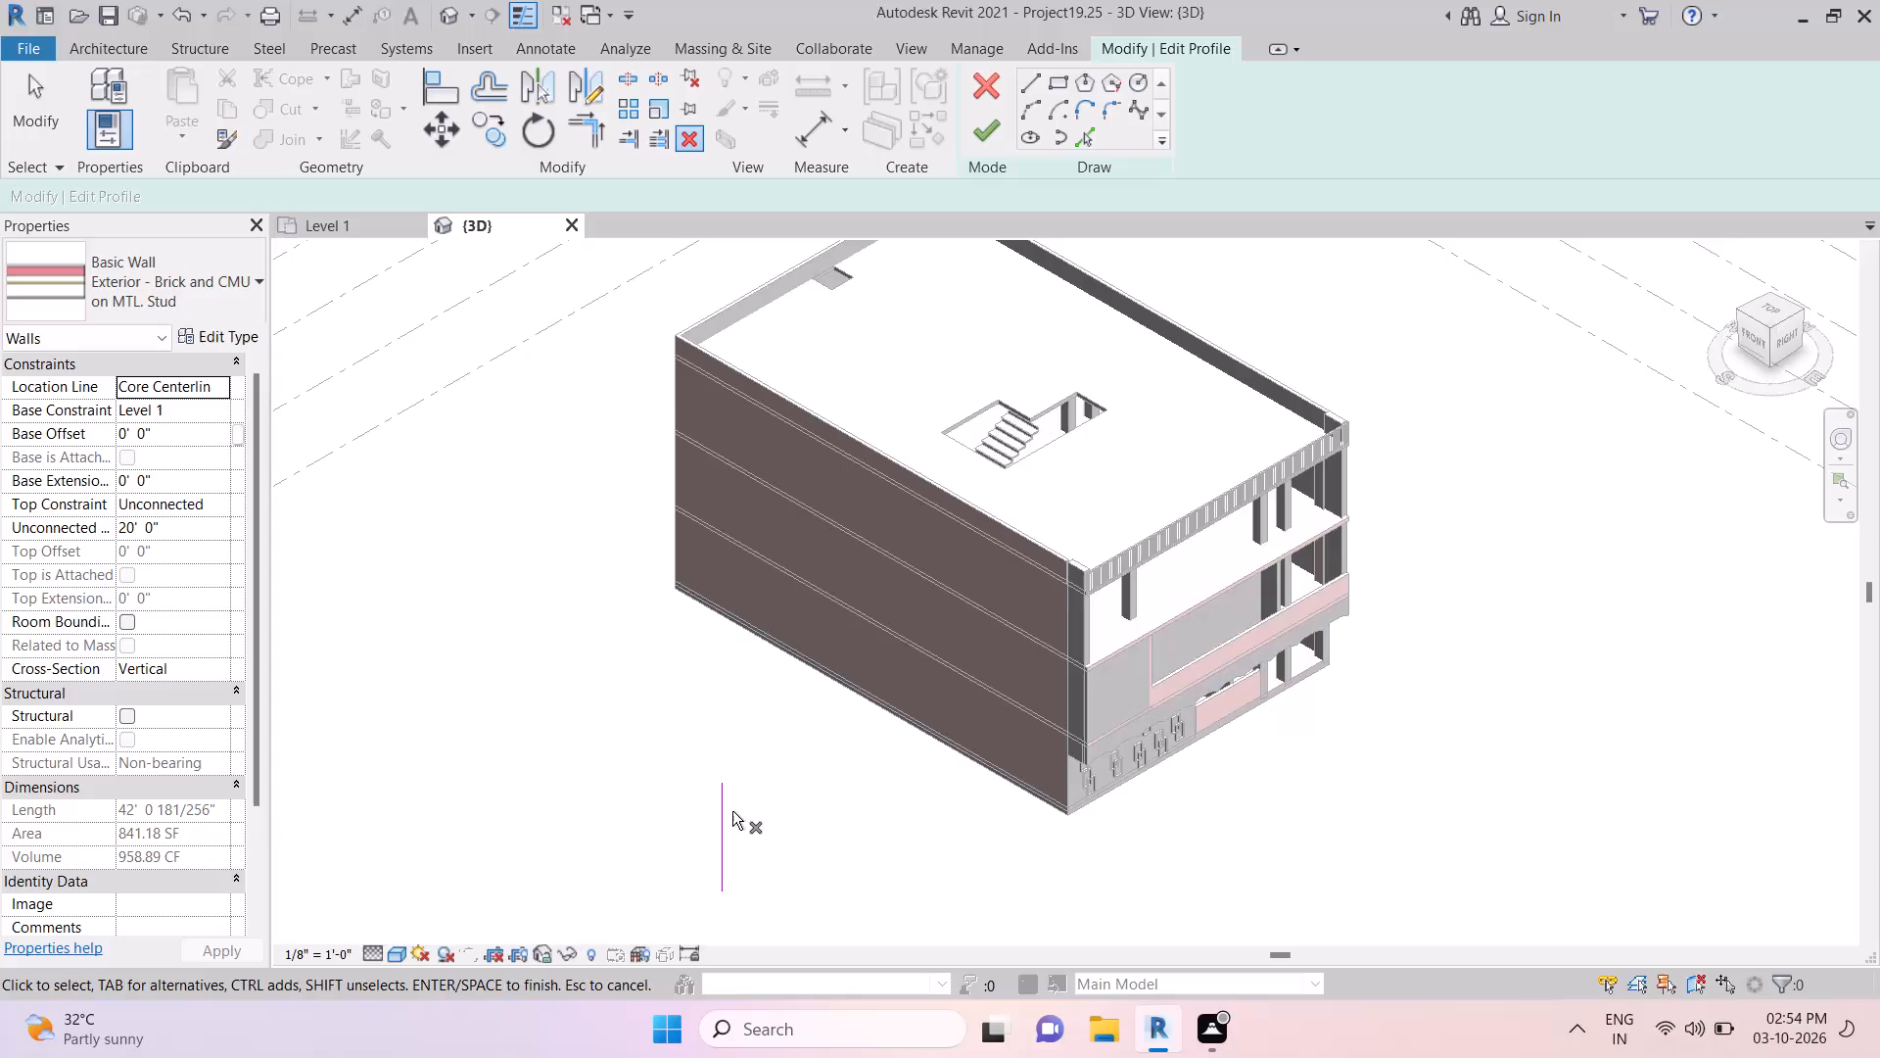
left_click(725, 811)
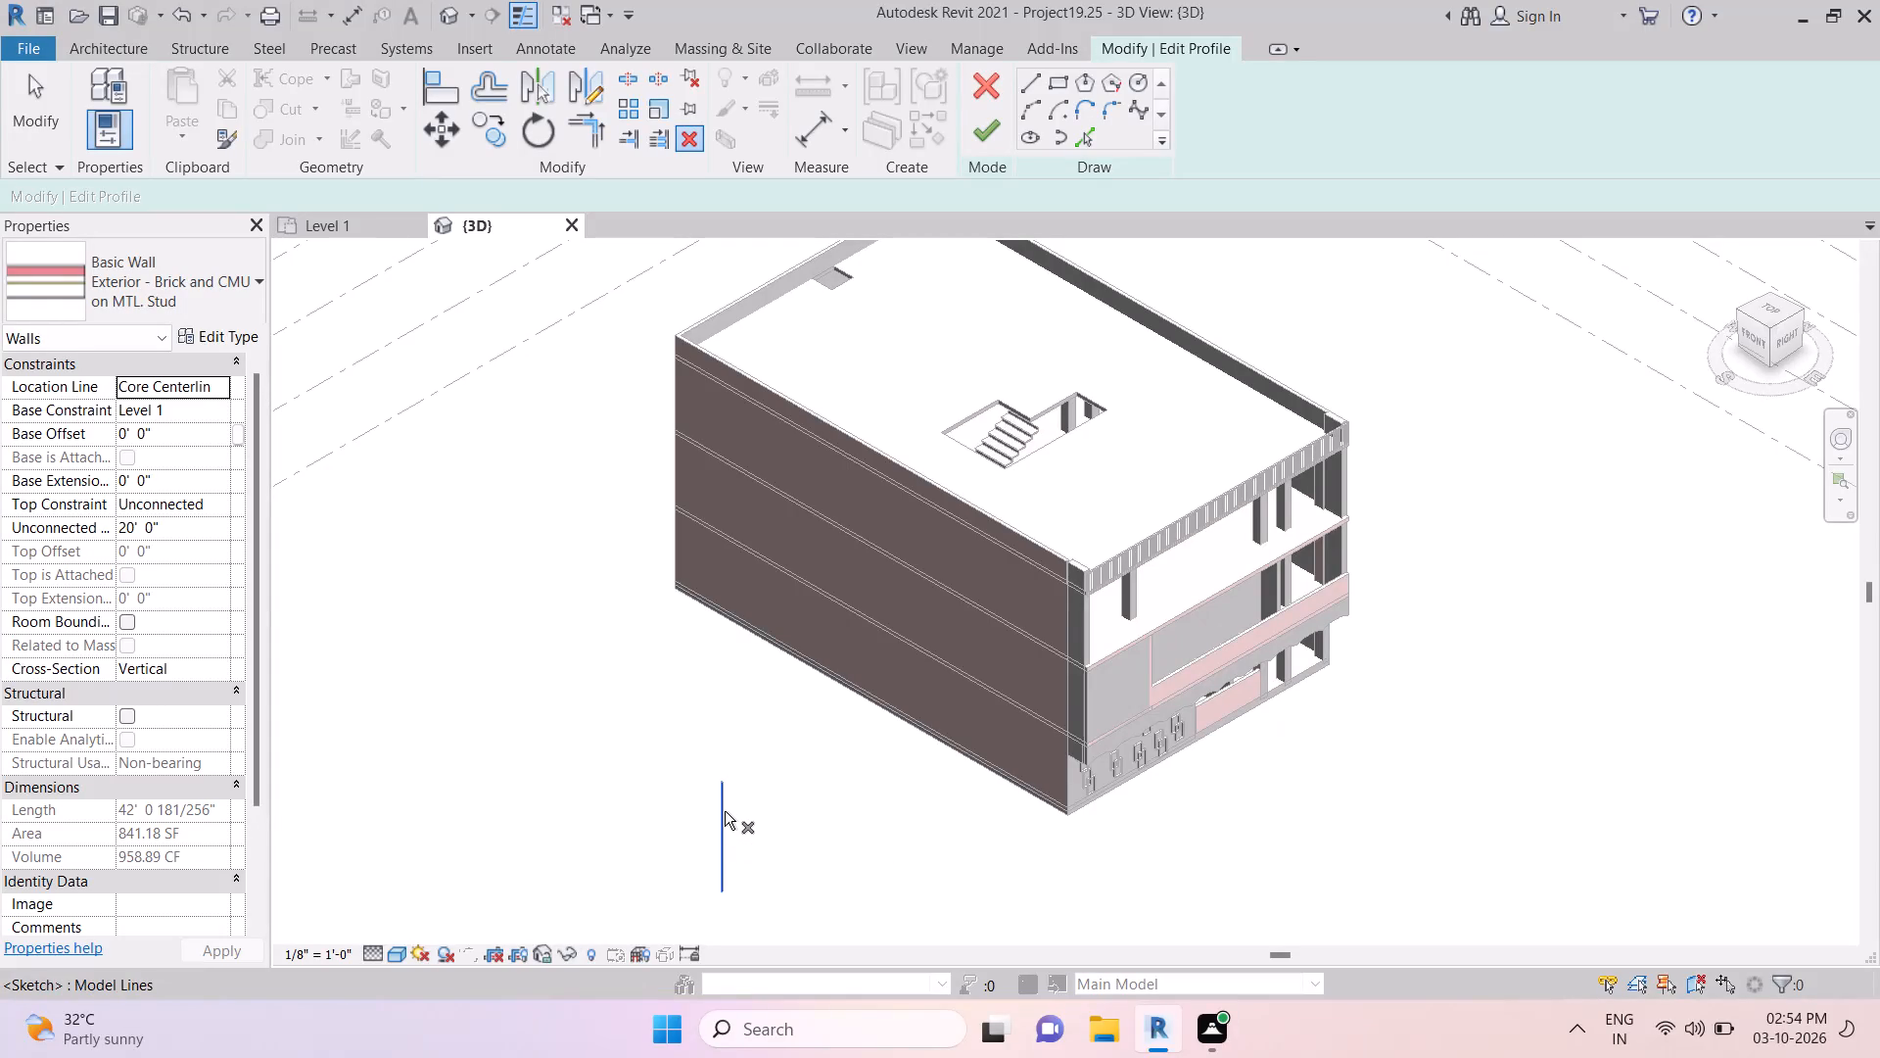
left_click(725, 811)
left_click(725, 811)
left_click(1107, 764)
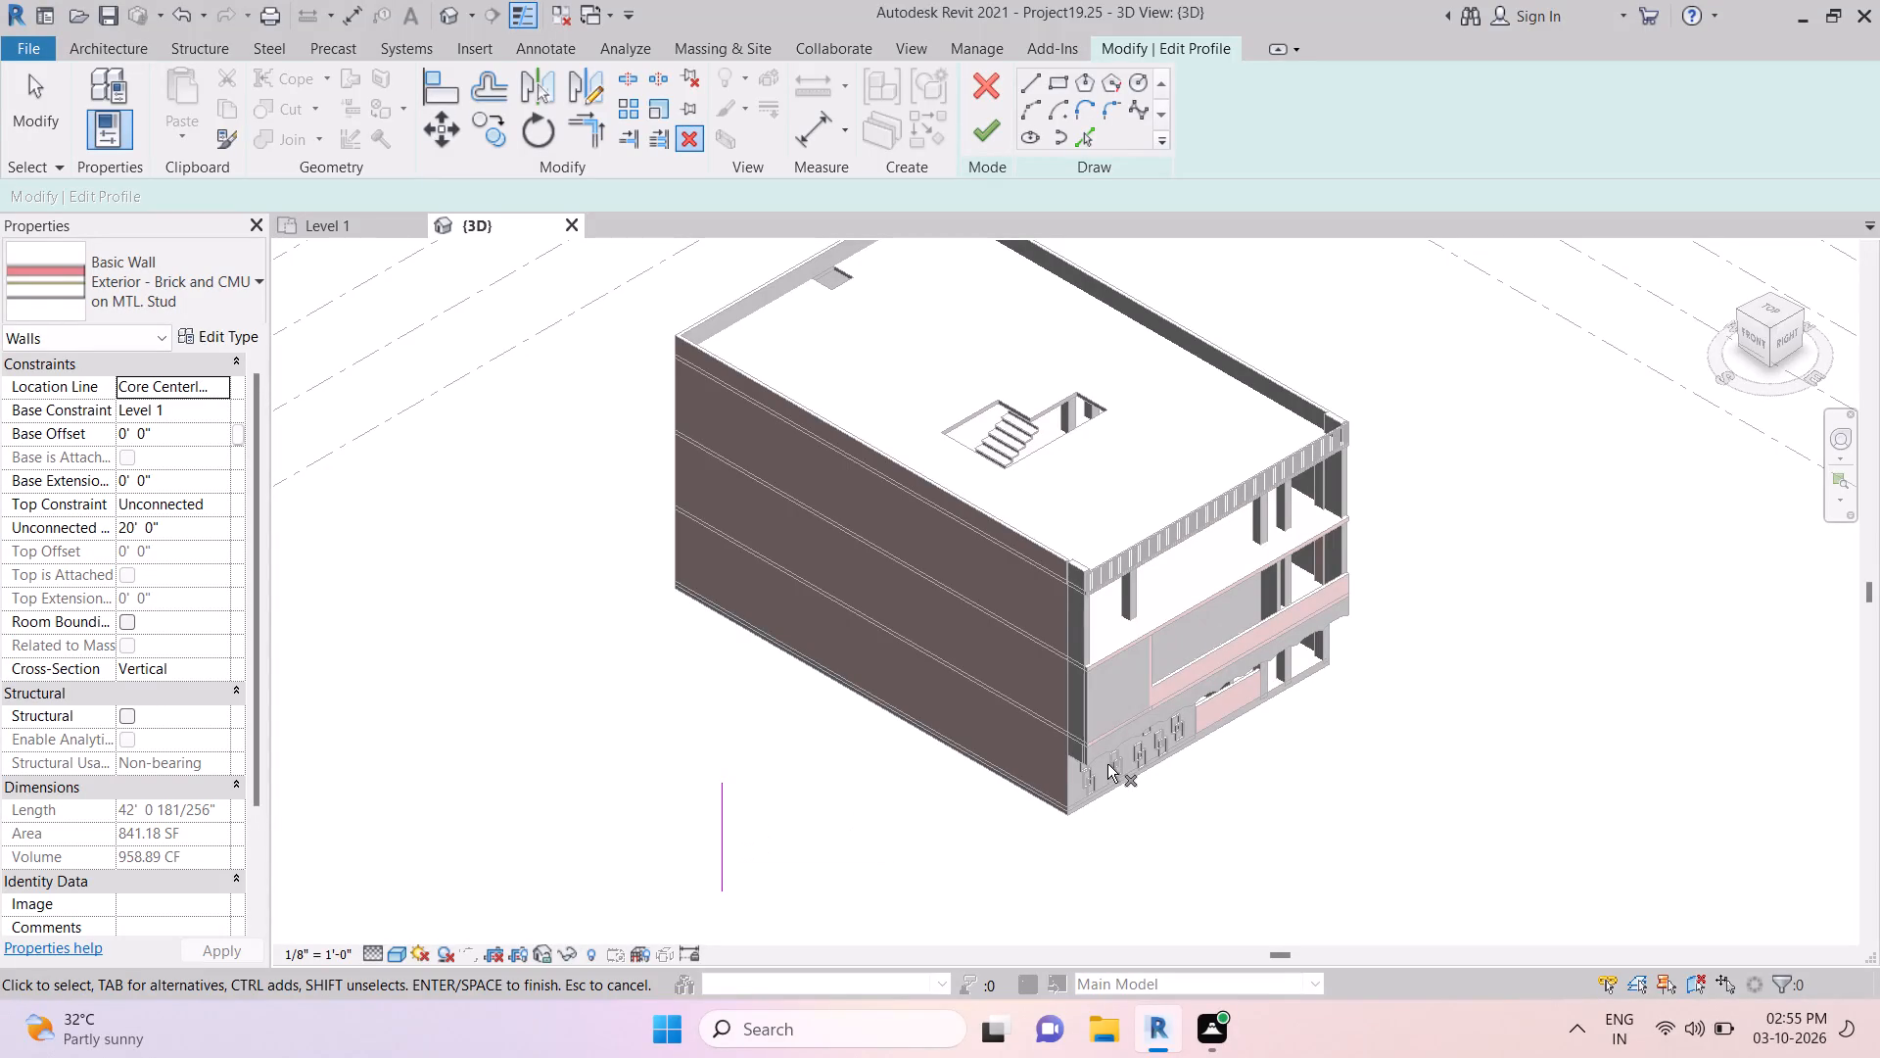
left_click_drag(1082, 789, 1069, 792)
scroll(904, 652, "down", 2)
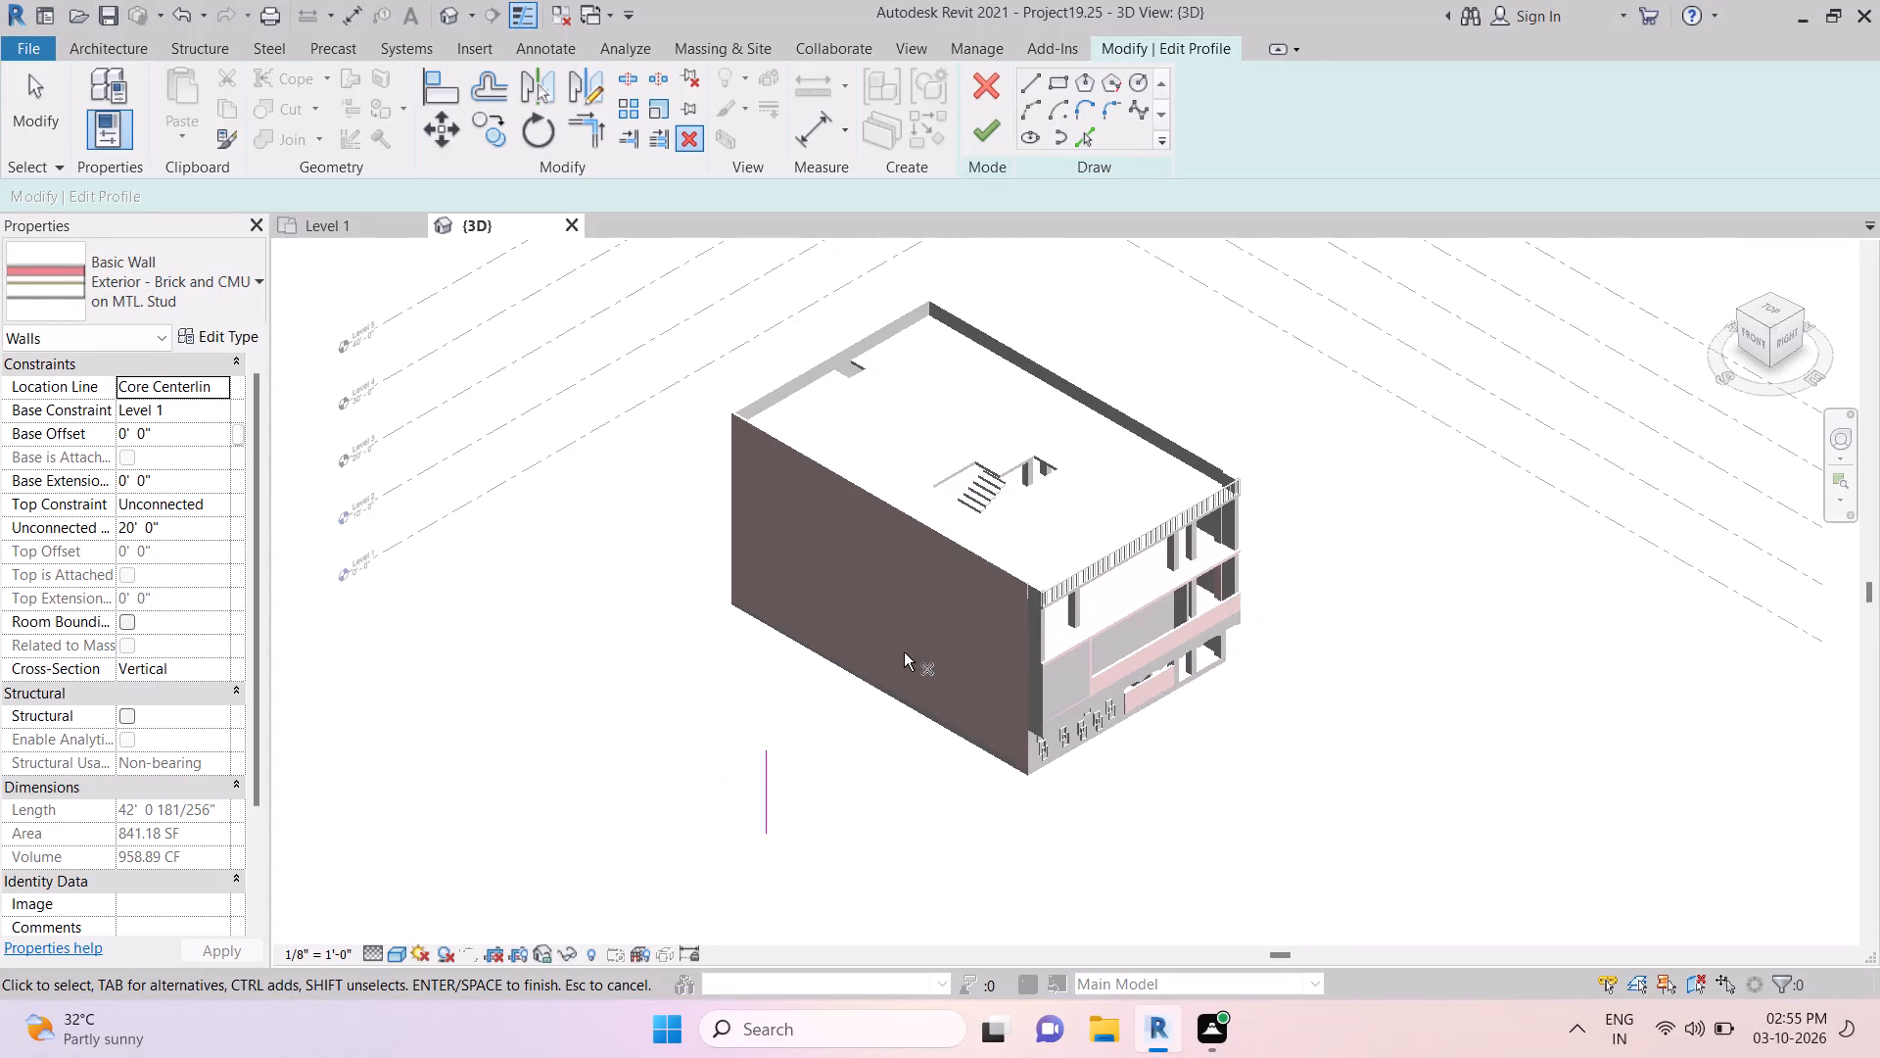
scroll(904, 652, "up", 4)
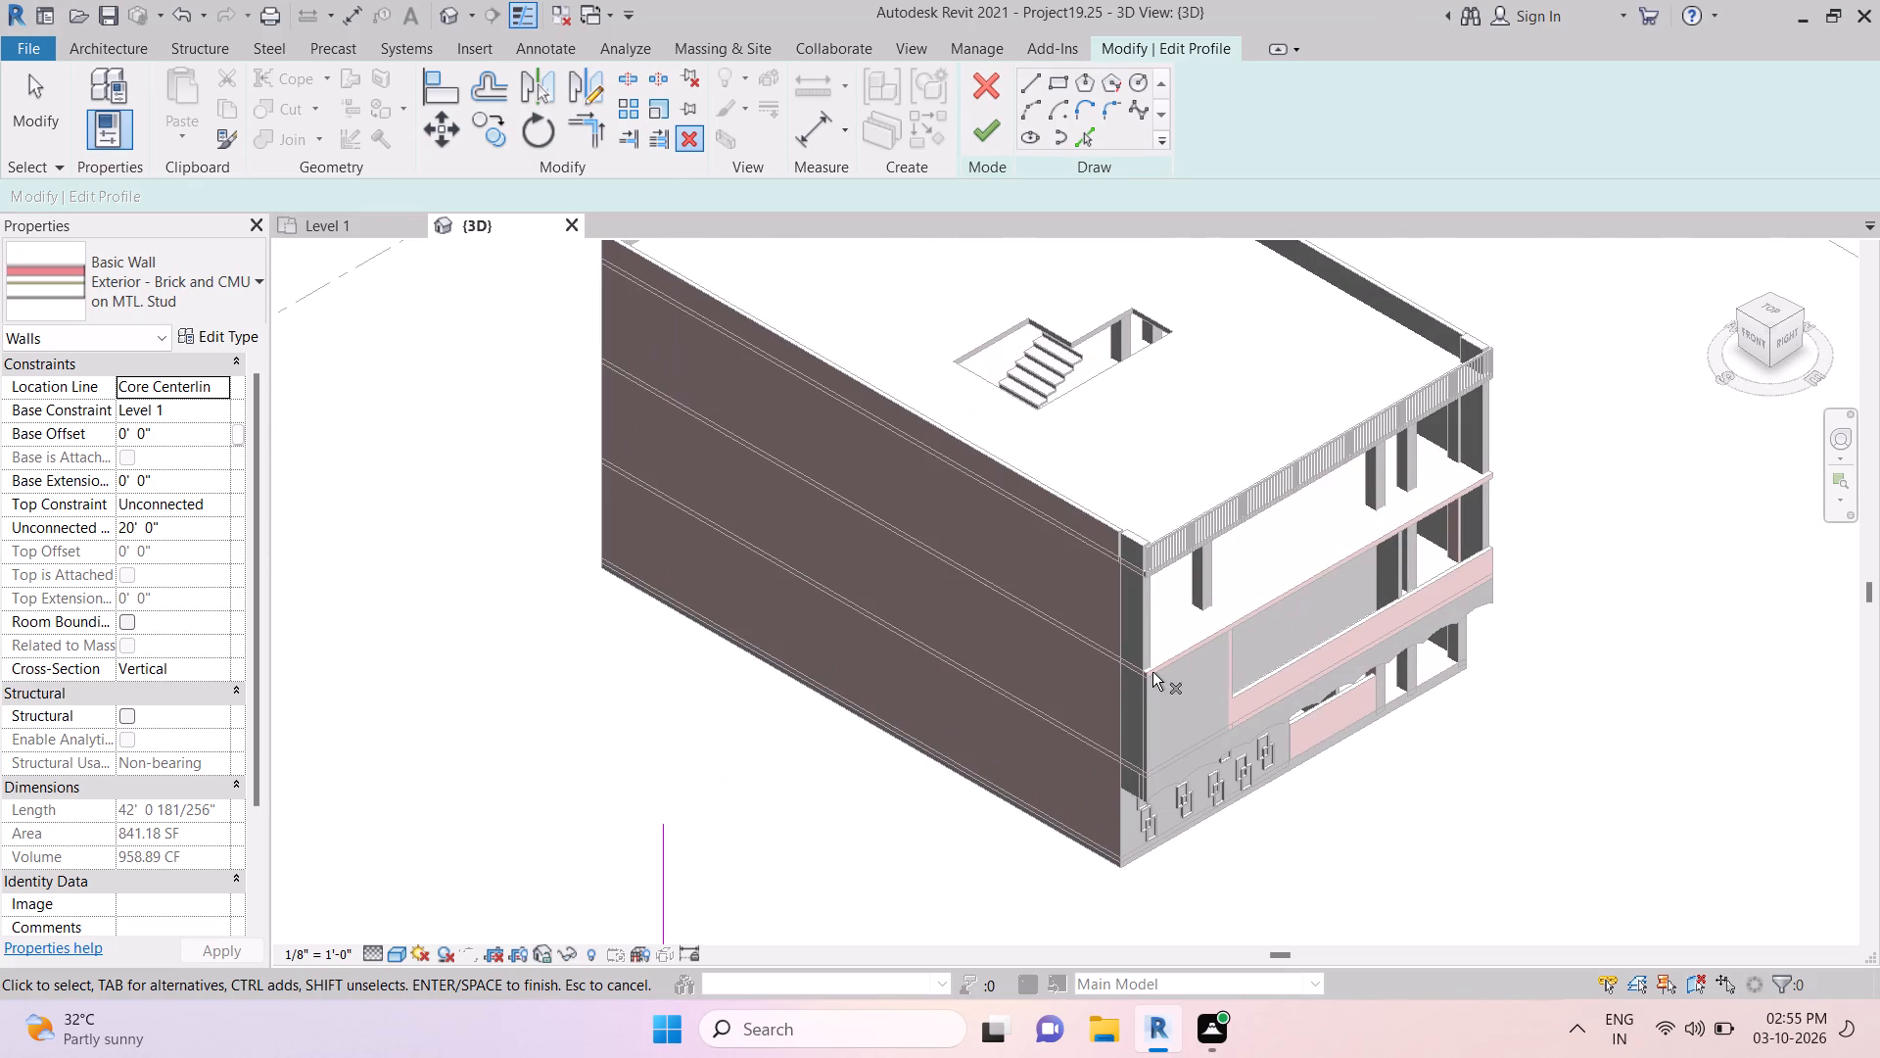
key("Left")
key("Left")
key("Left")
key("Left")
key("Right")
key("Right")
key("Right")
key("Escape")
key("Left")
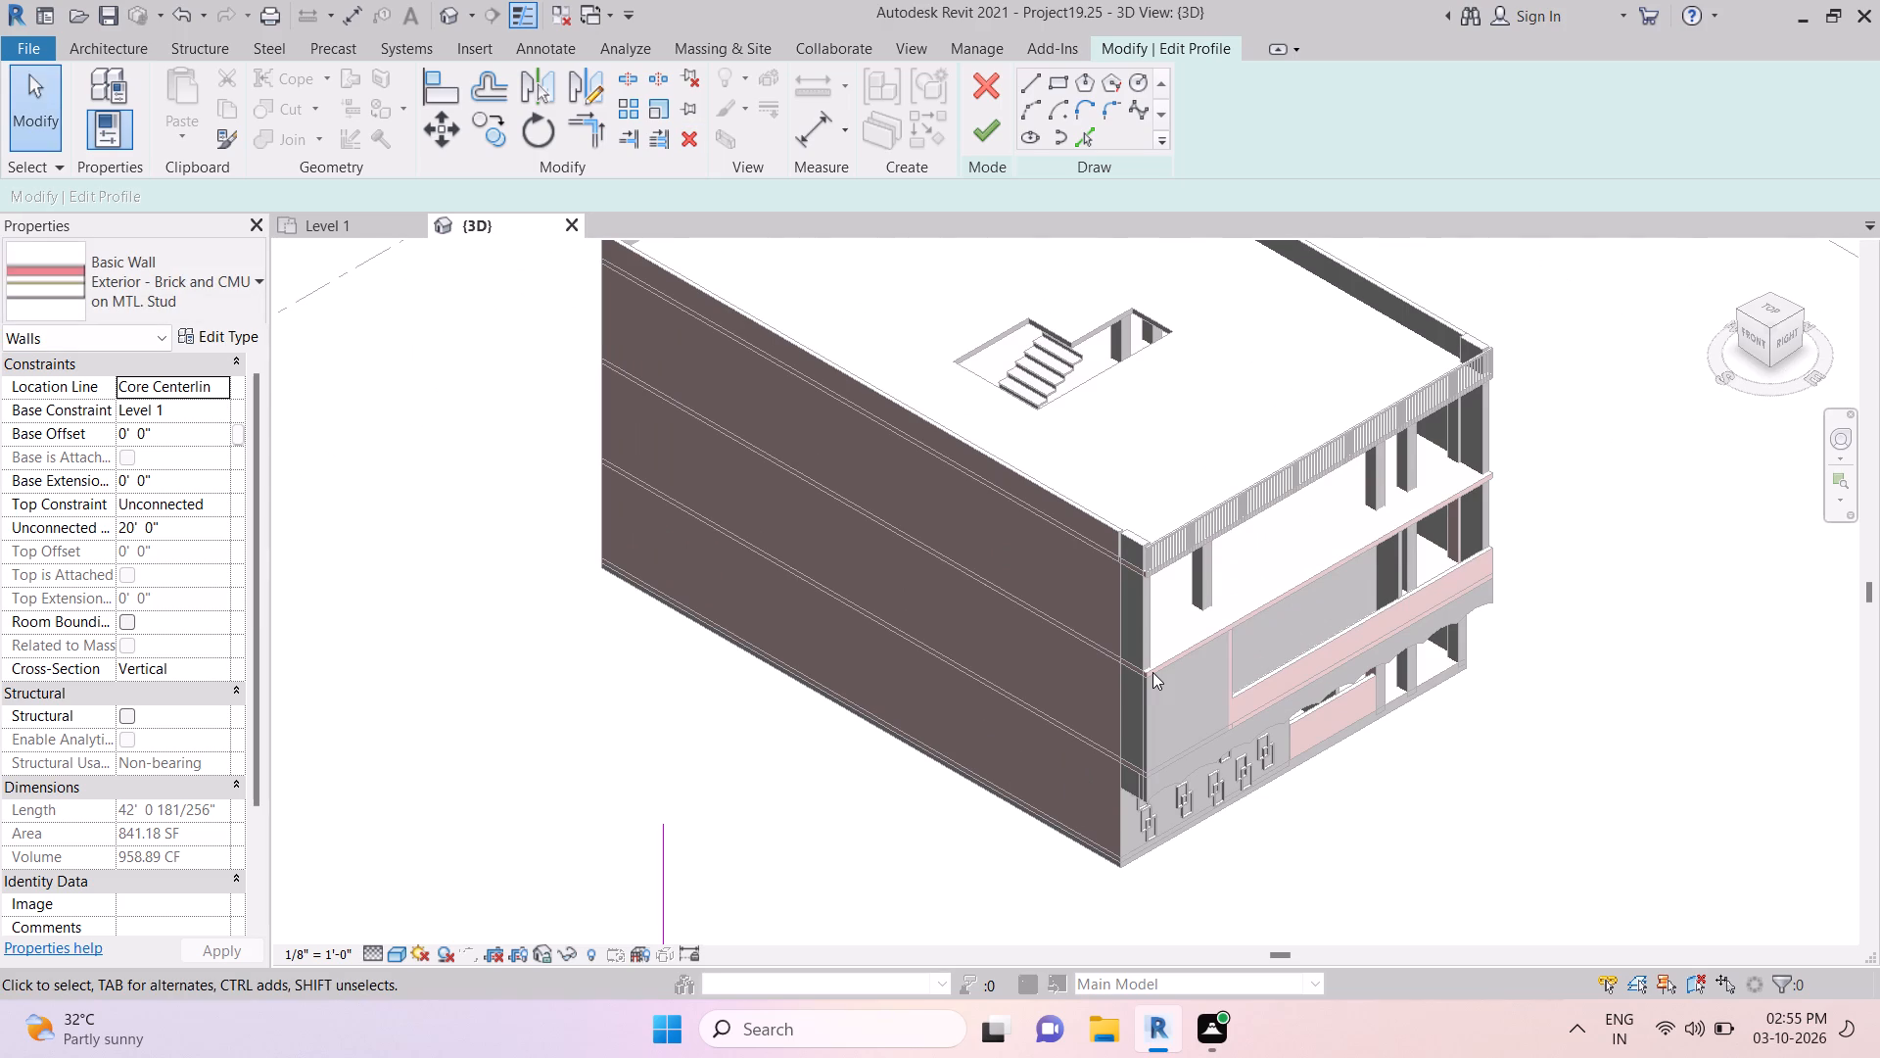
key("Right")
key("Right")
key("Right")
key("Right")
View the building and the vertical profile sketch line from the Front and Left orientations.
left_click_drag(1706, 371, 1775, 370)
left_click_drag(1762, 377, 1728, 389)
left_click(1727, 374)
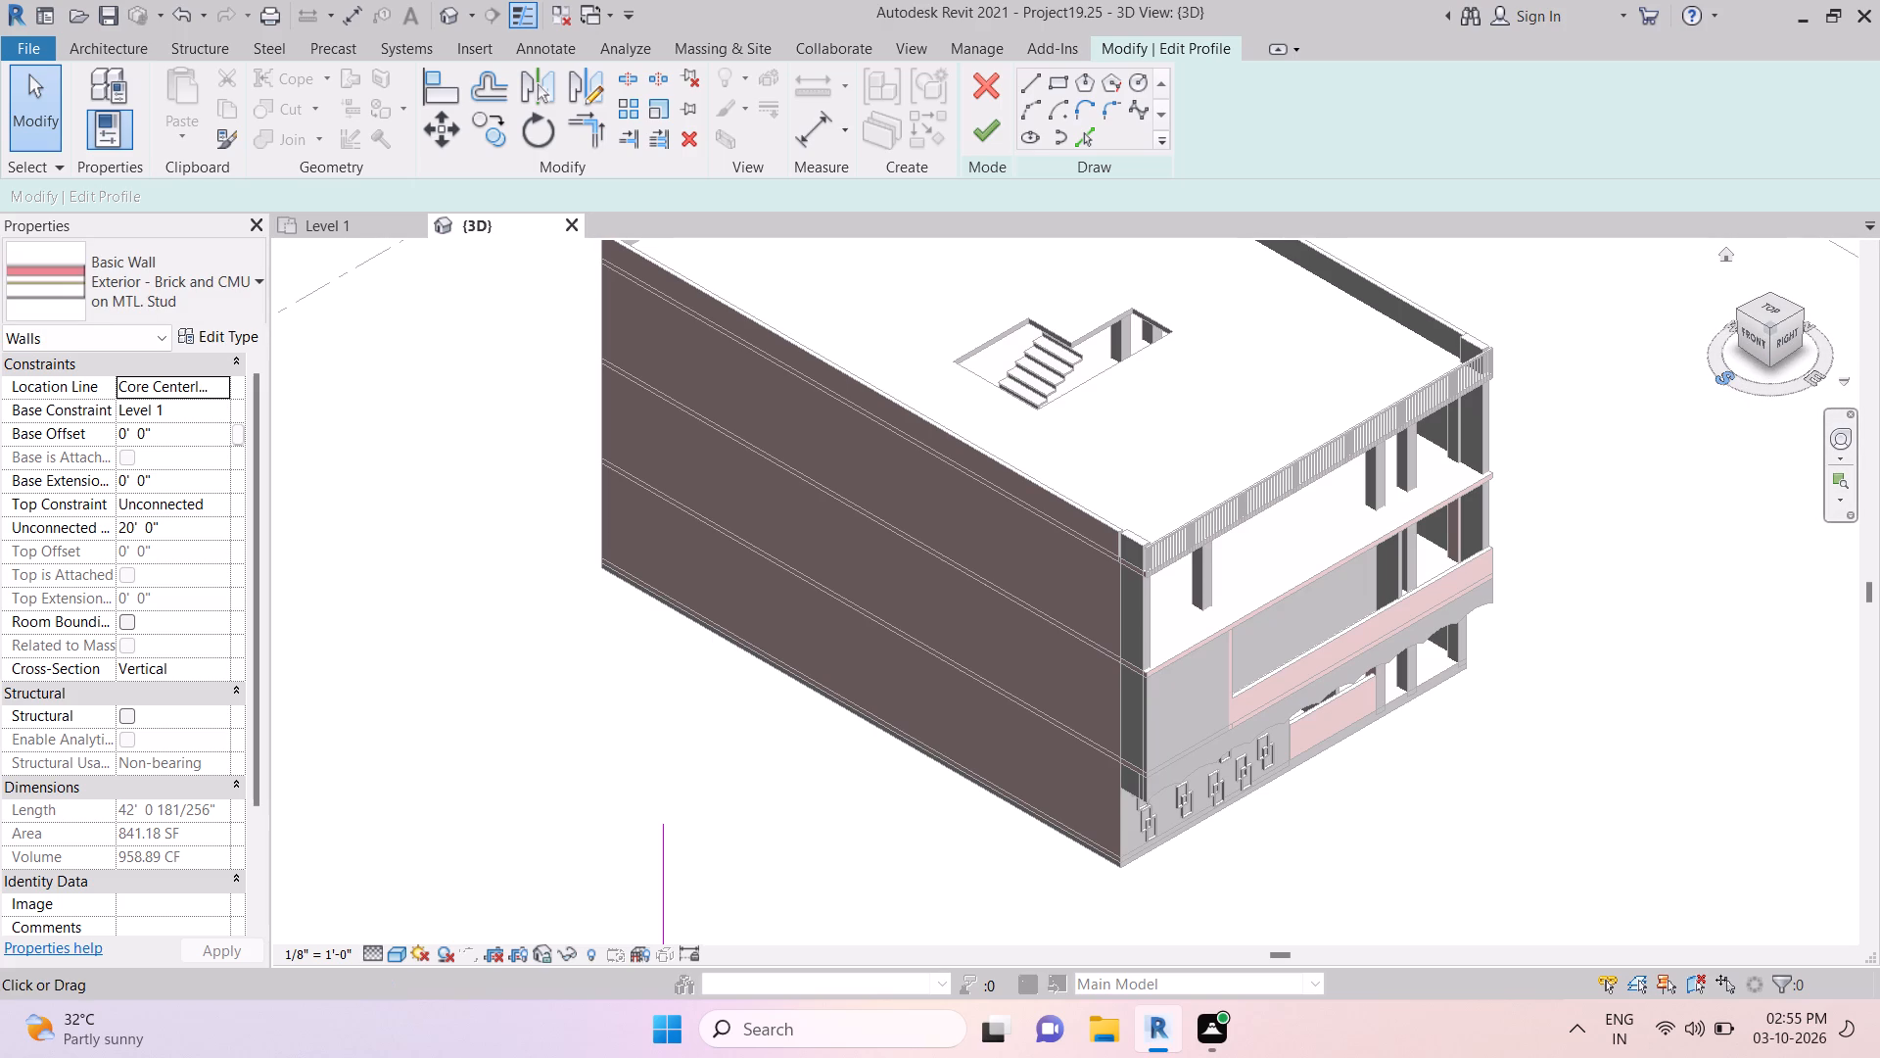
left_click(1724, 380)
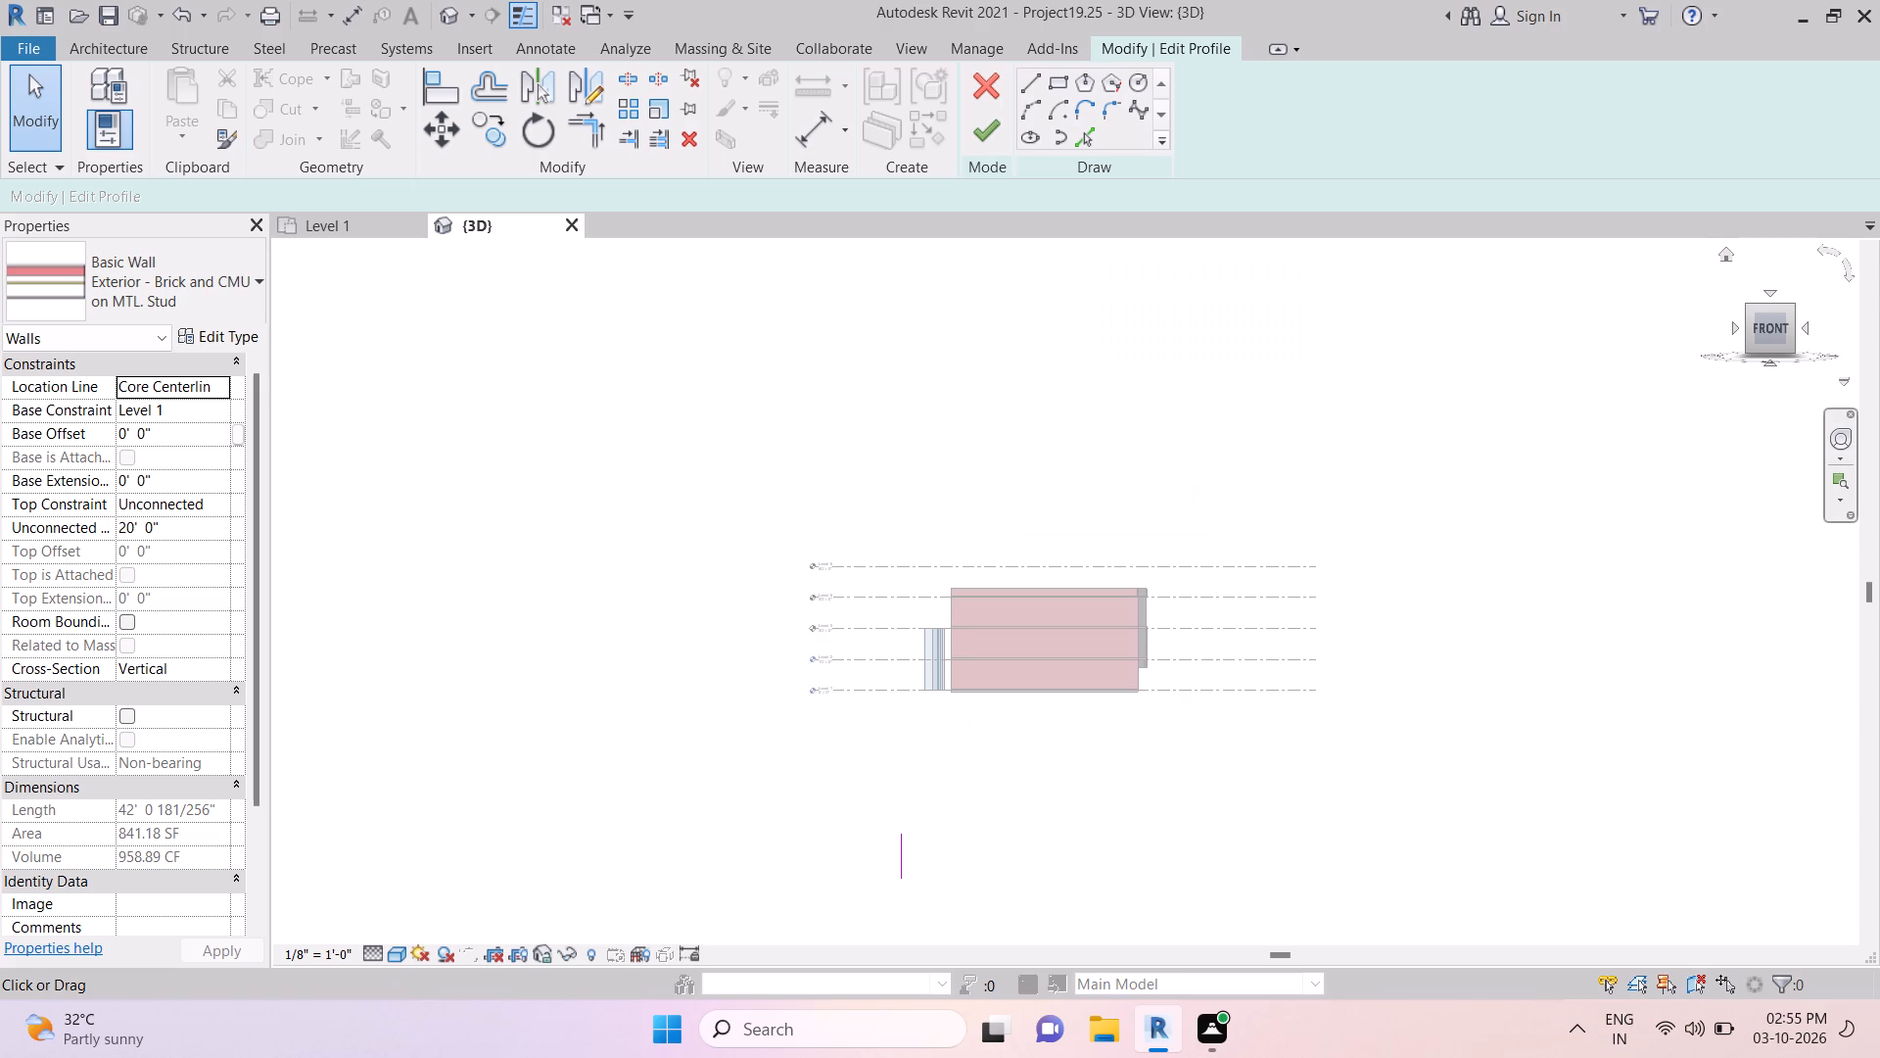
left_click(1737, 328)
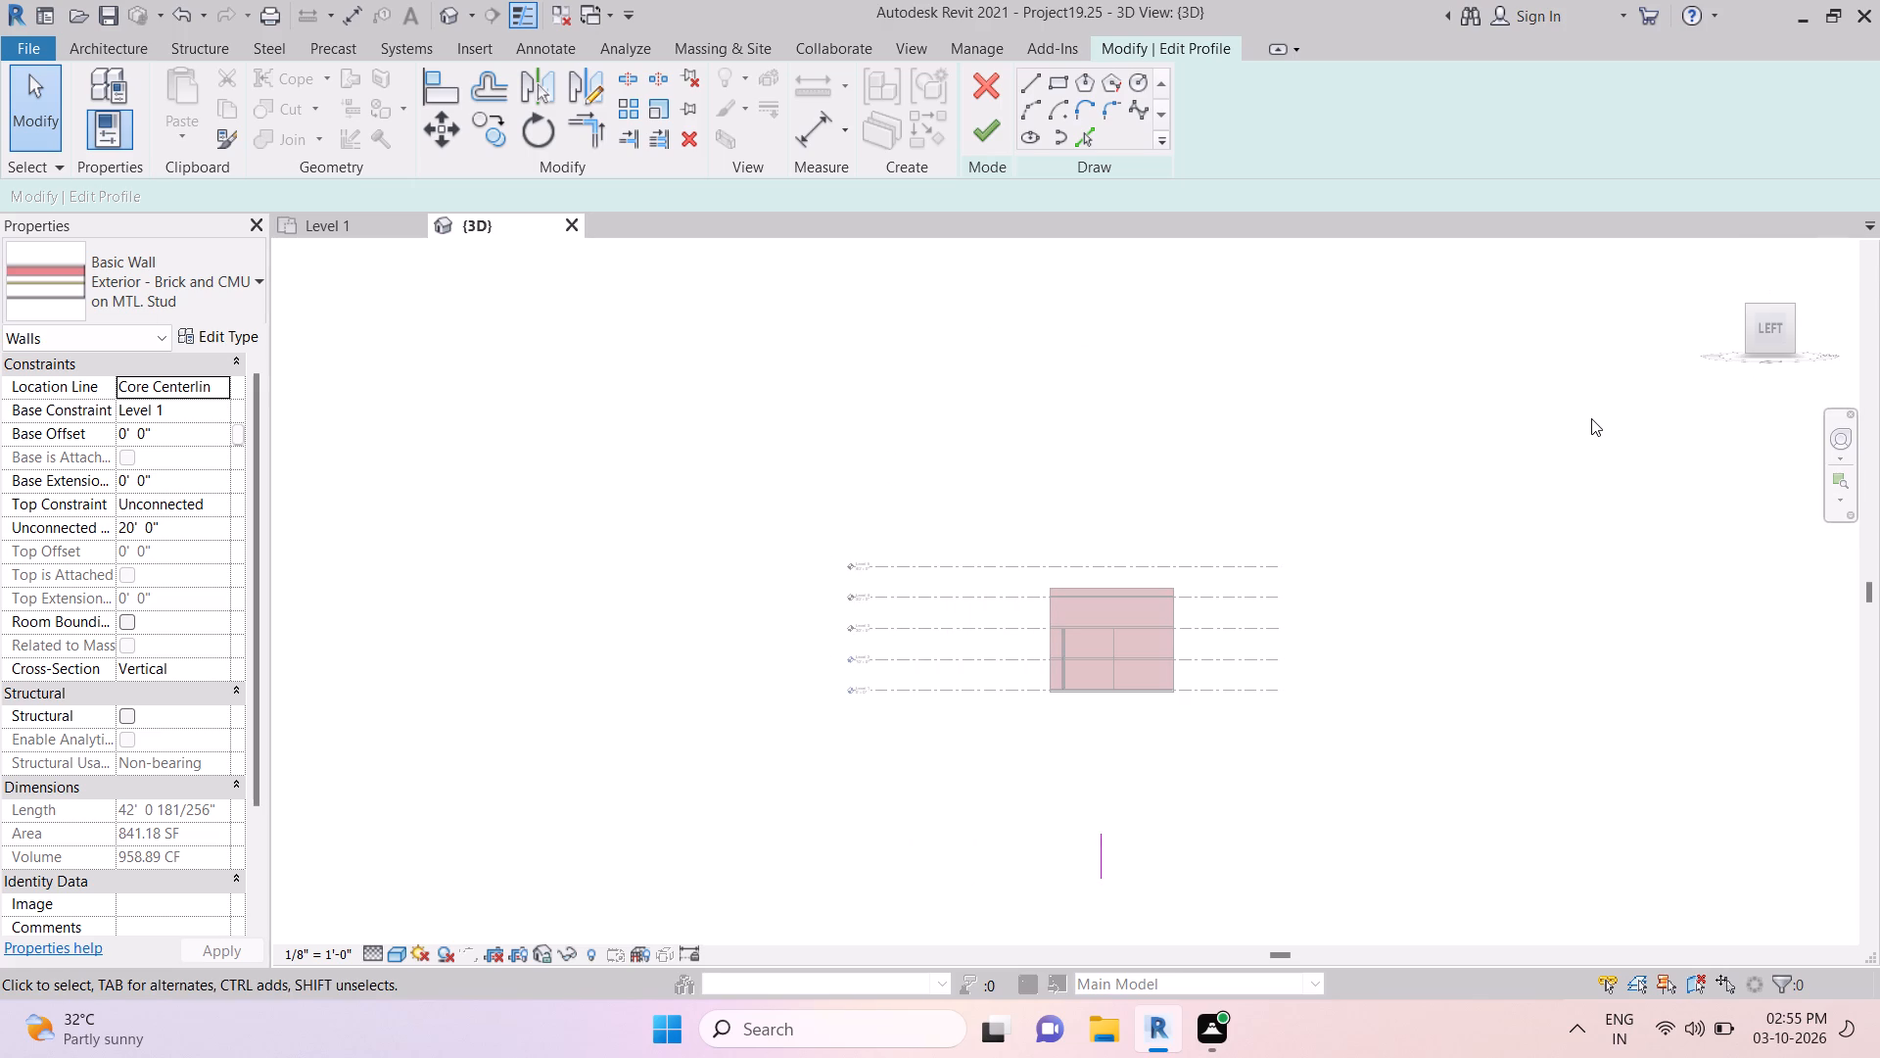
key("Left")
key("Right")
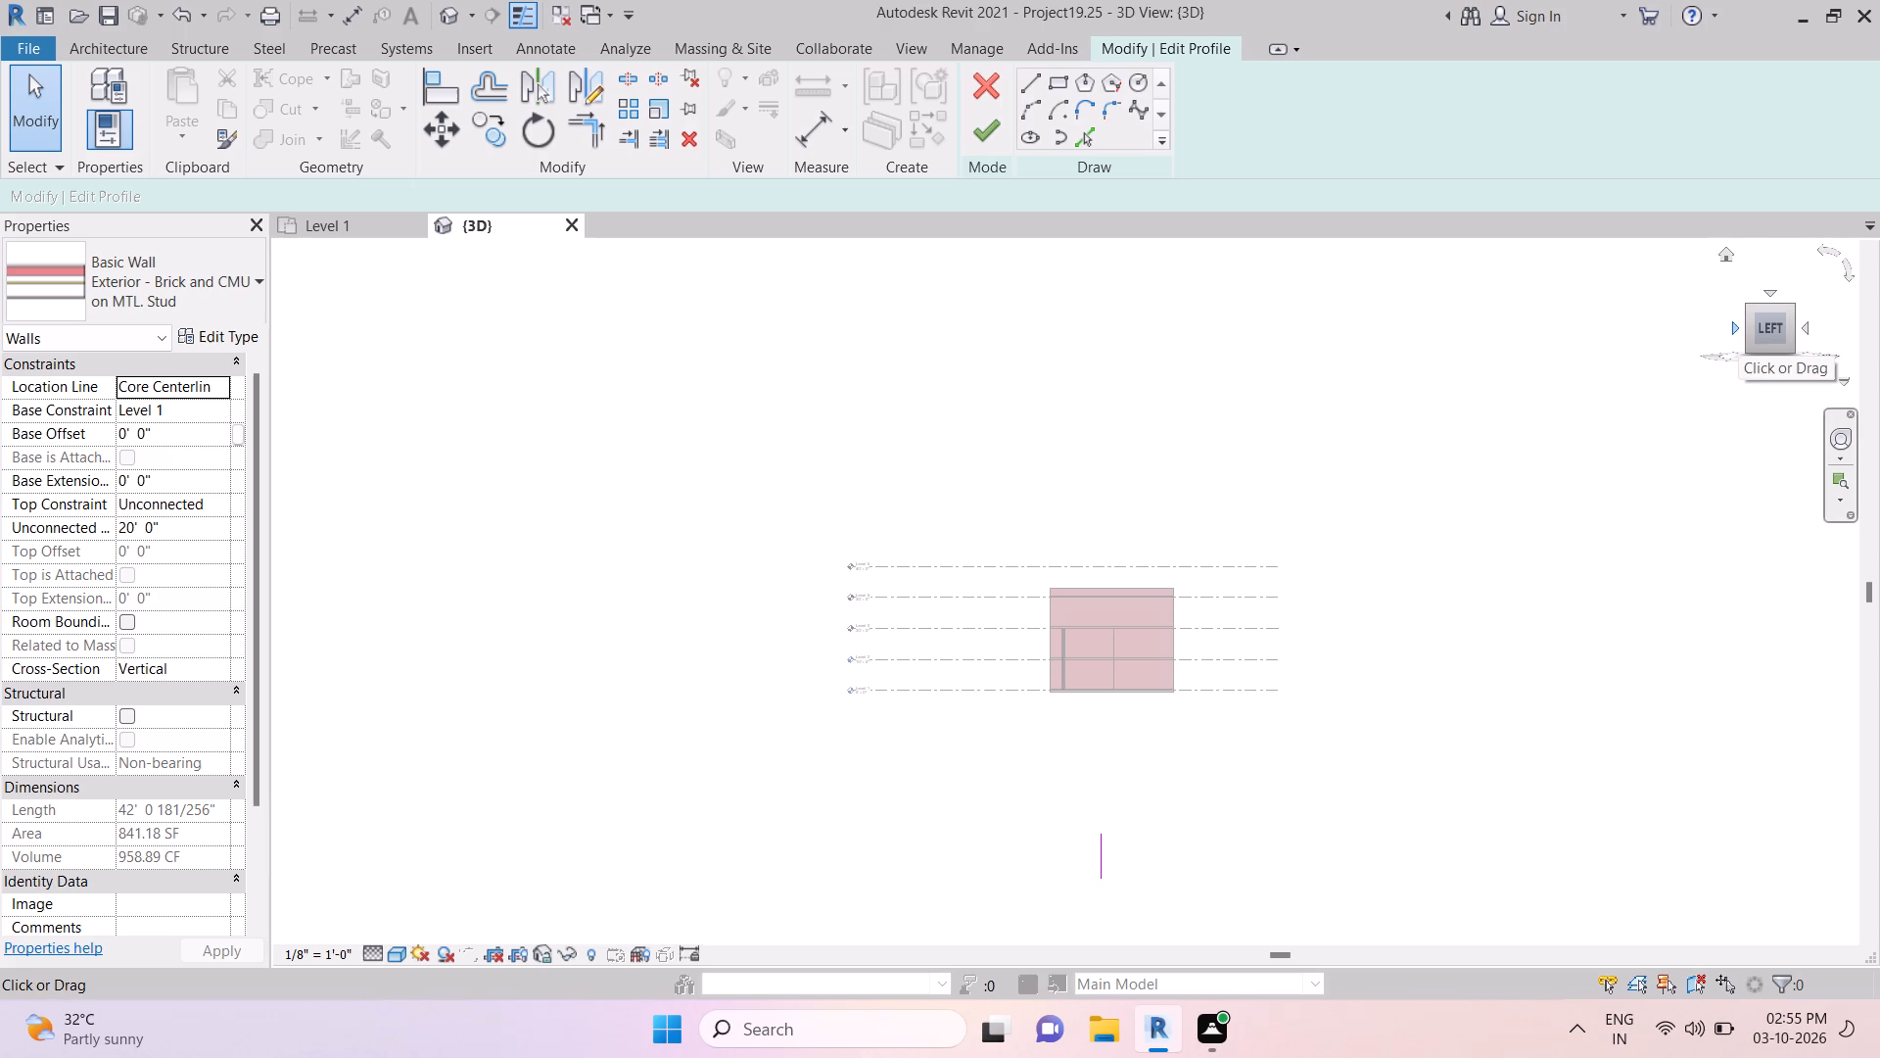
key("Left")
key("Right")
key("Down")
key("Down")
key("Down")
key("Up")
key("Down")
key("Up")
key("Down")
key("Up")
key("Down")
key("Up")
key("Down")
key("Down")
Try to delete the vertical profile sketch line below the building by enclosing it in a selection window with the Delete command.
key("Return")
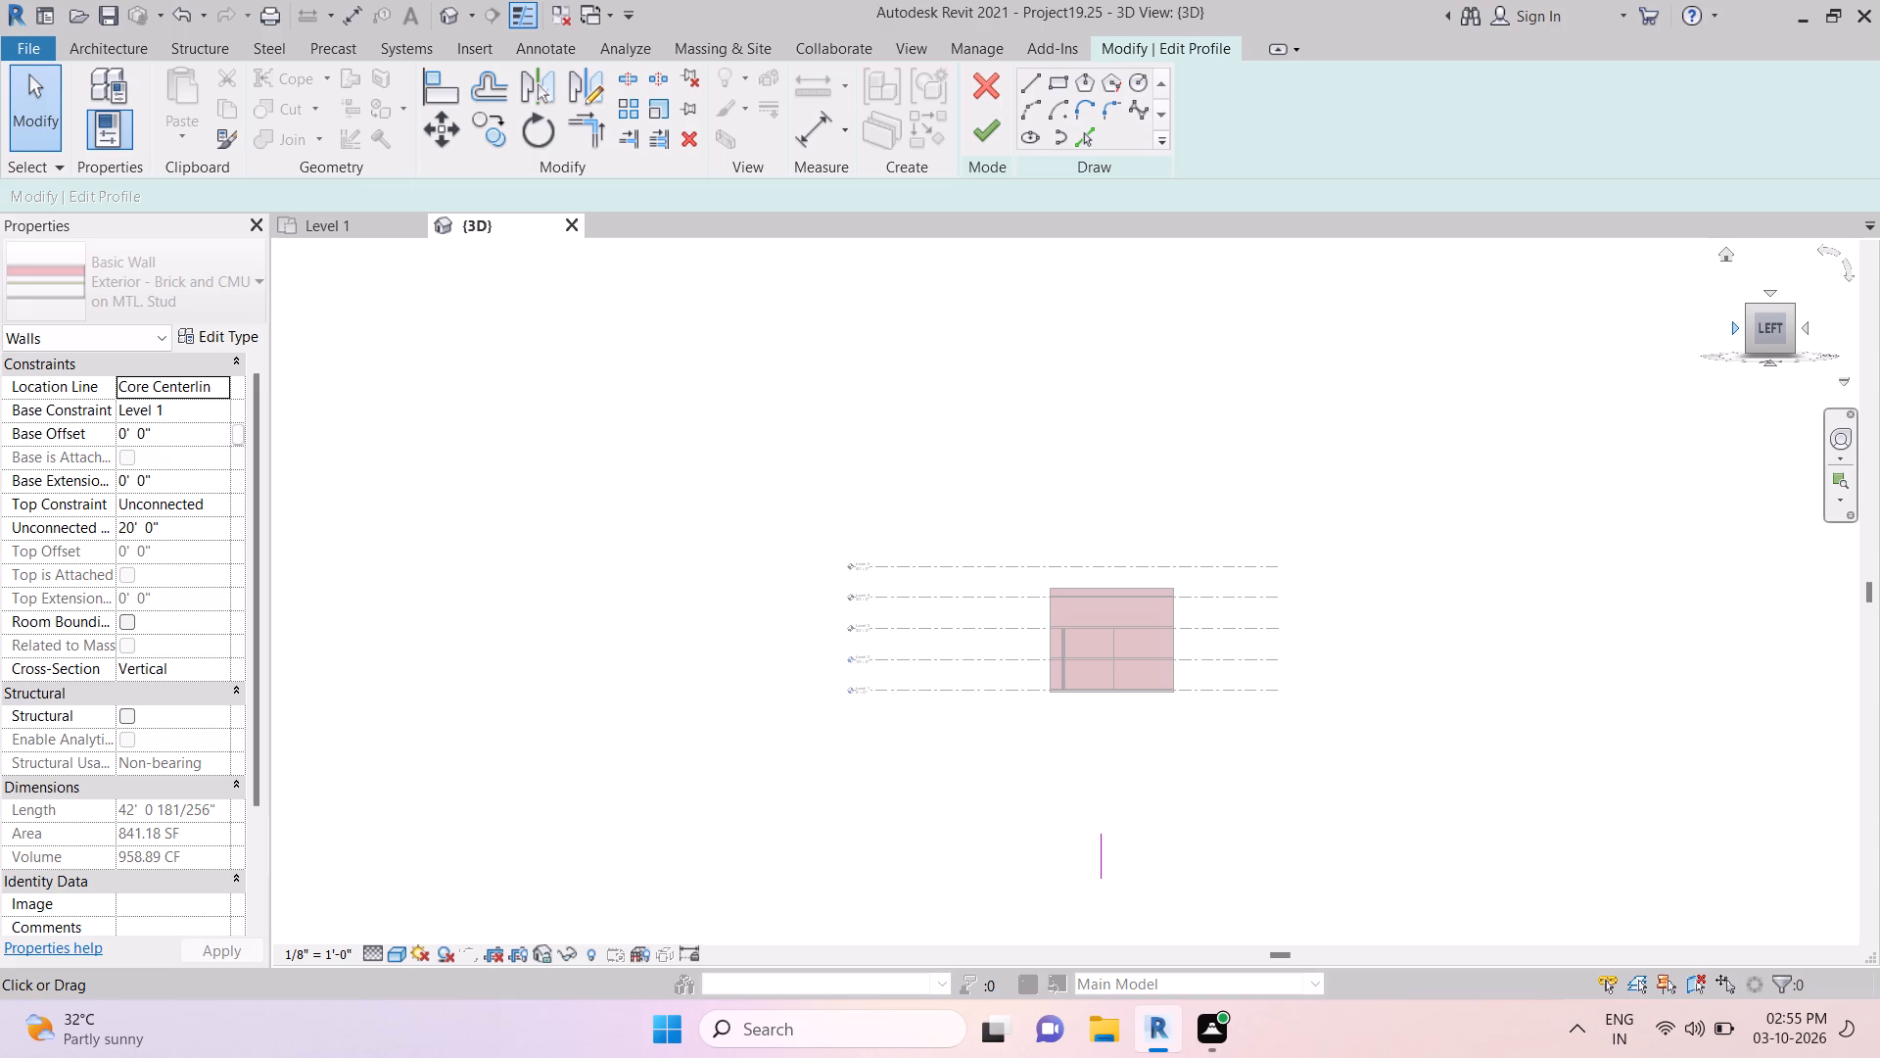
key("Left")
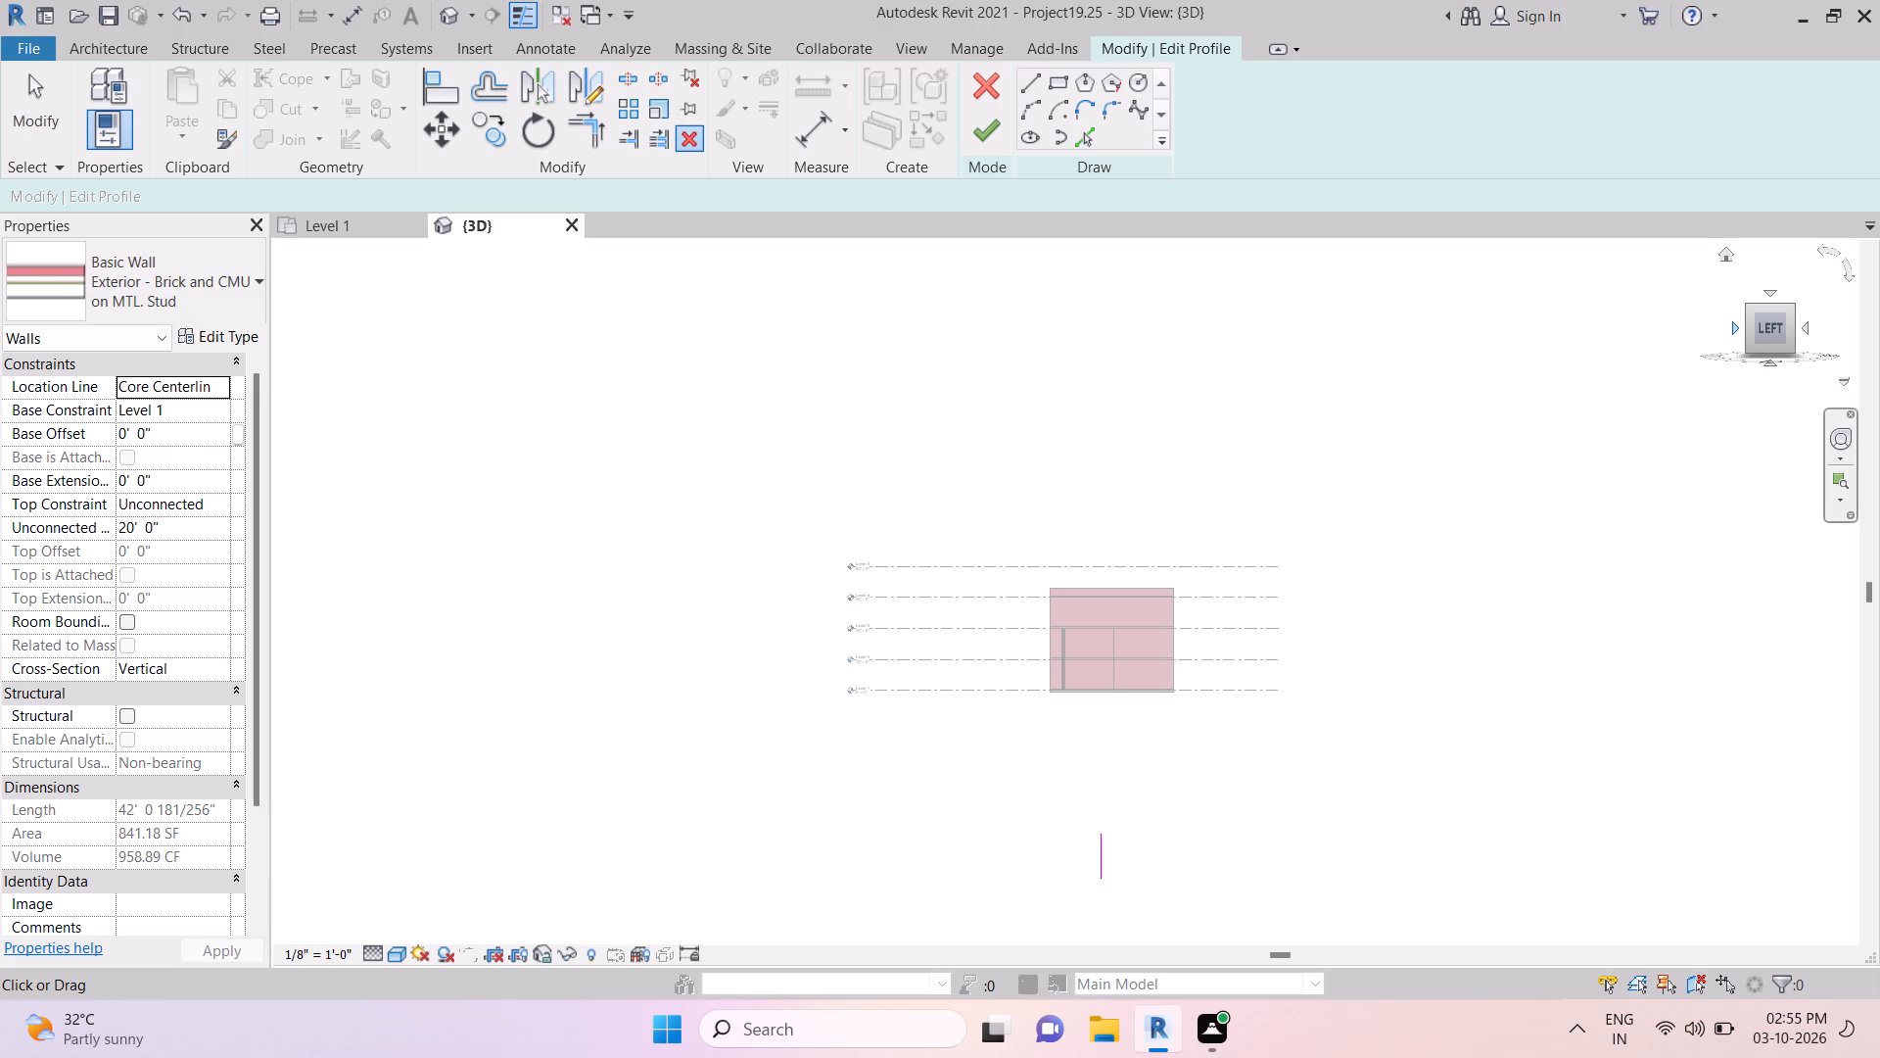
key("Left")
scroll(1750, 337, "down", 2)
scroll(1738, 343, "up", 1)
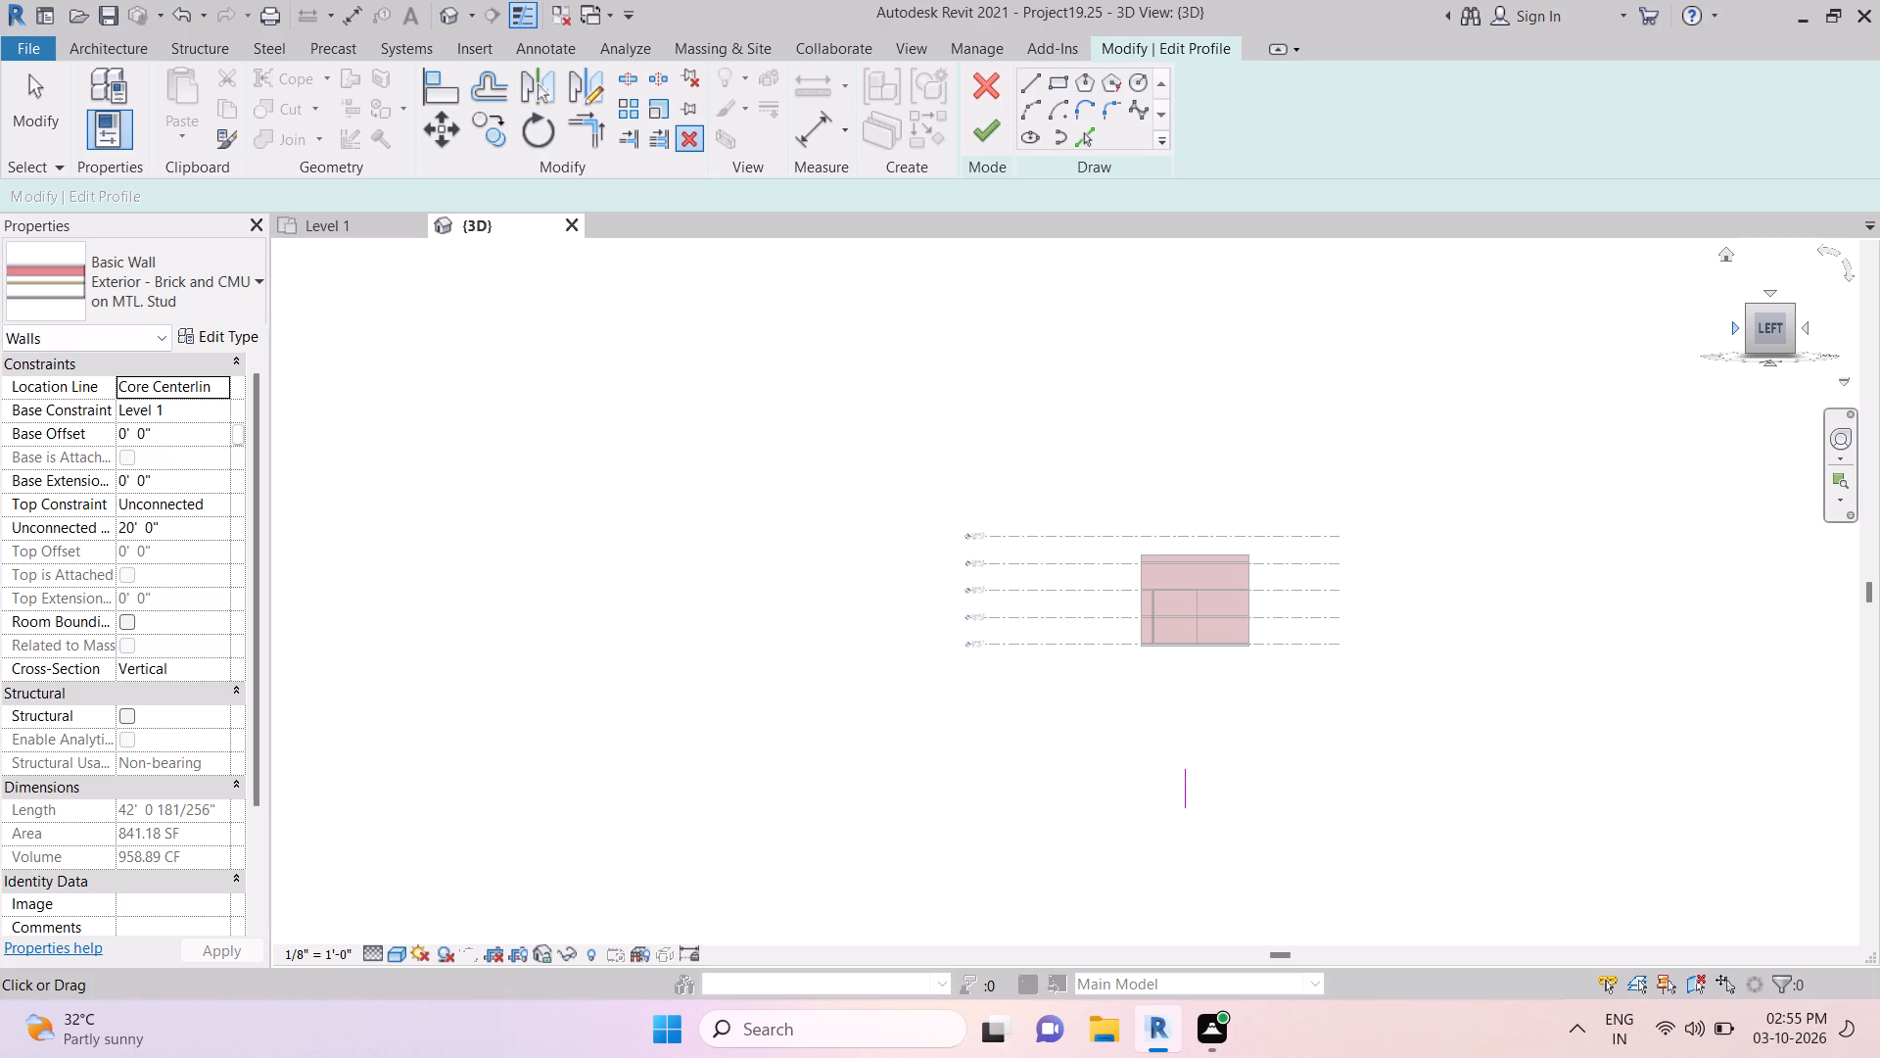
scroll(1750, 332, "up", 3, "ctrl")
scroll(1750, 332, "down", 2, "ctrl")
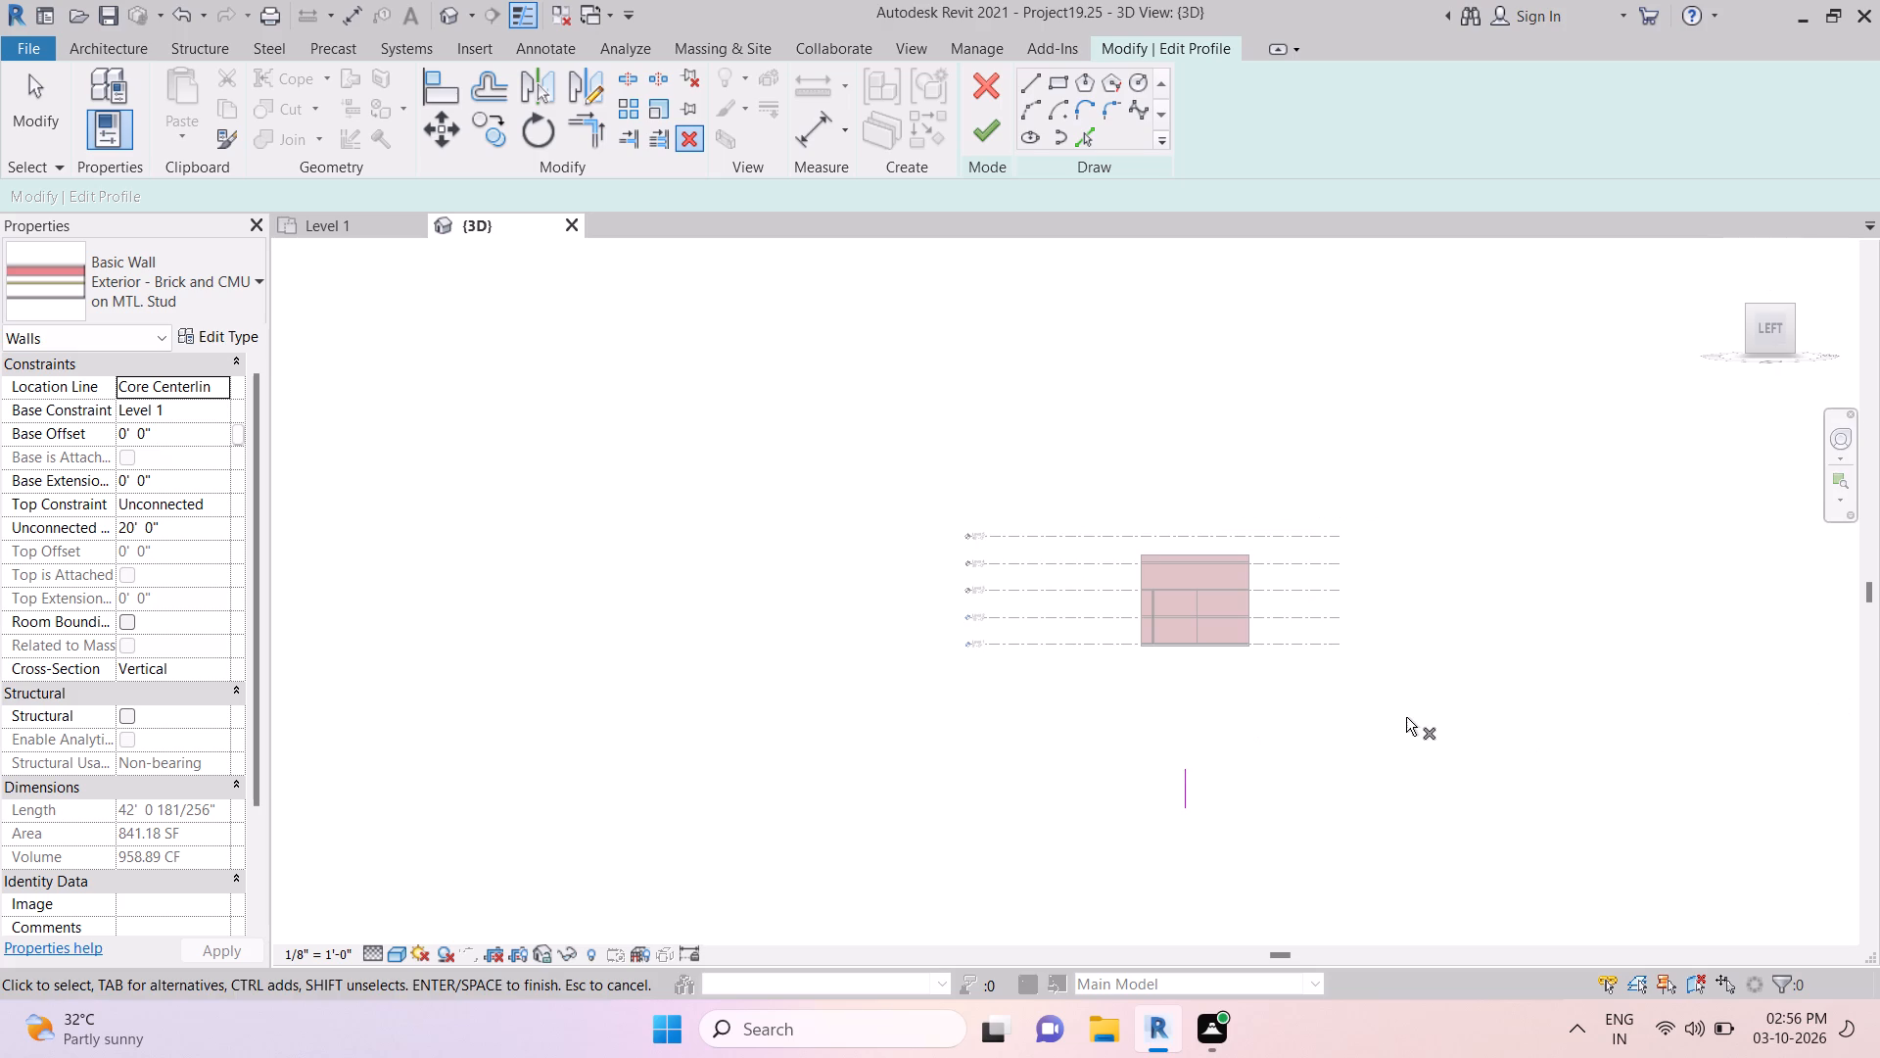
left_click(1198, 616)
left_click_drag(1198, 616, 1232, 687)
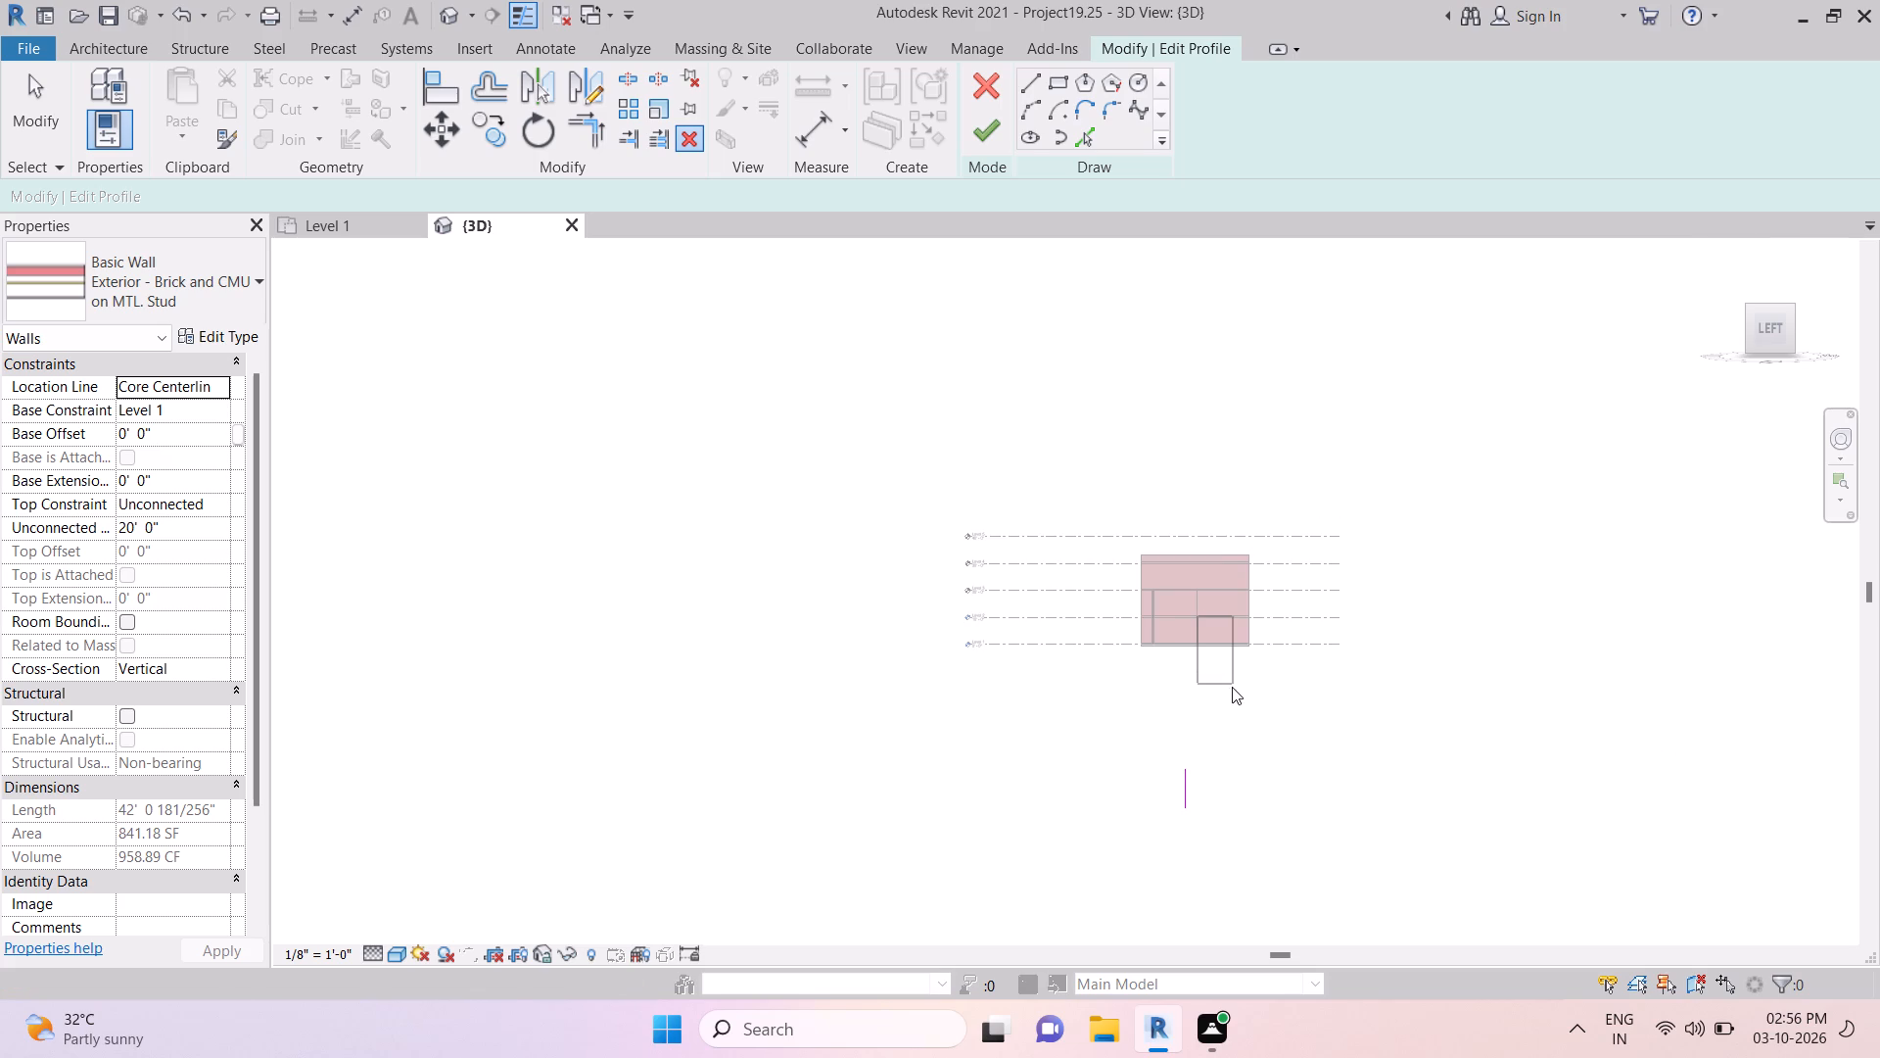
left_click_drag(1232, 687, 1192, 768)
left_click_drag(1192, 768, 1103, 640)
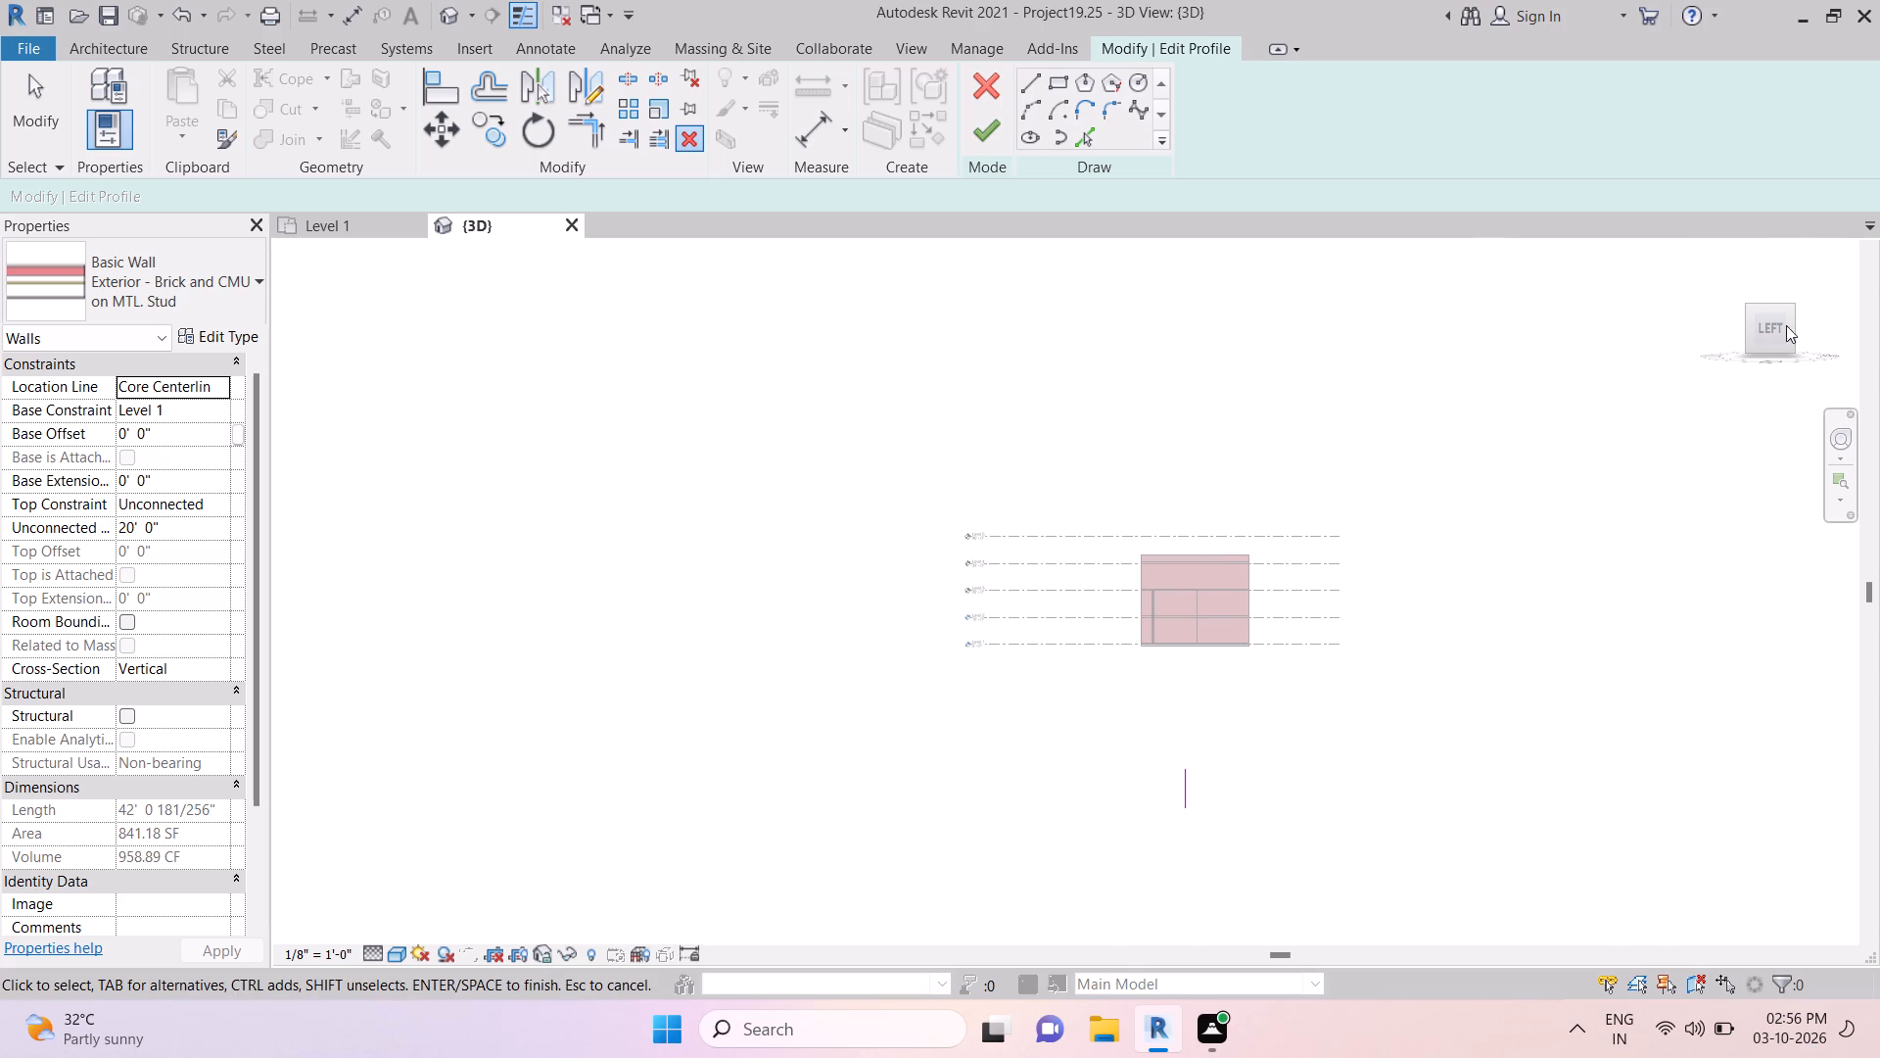
Examine the building and the vertical profile sketch line from the Back, Top, Left, underside, Right and Front orientations.
left_click(1728, 325)
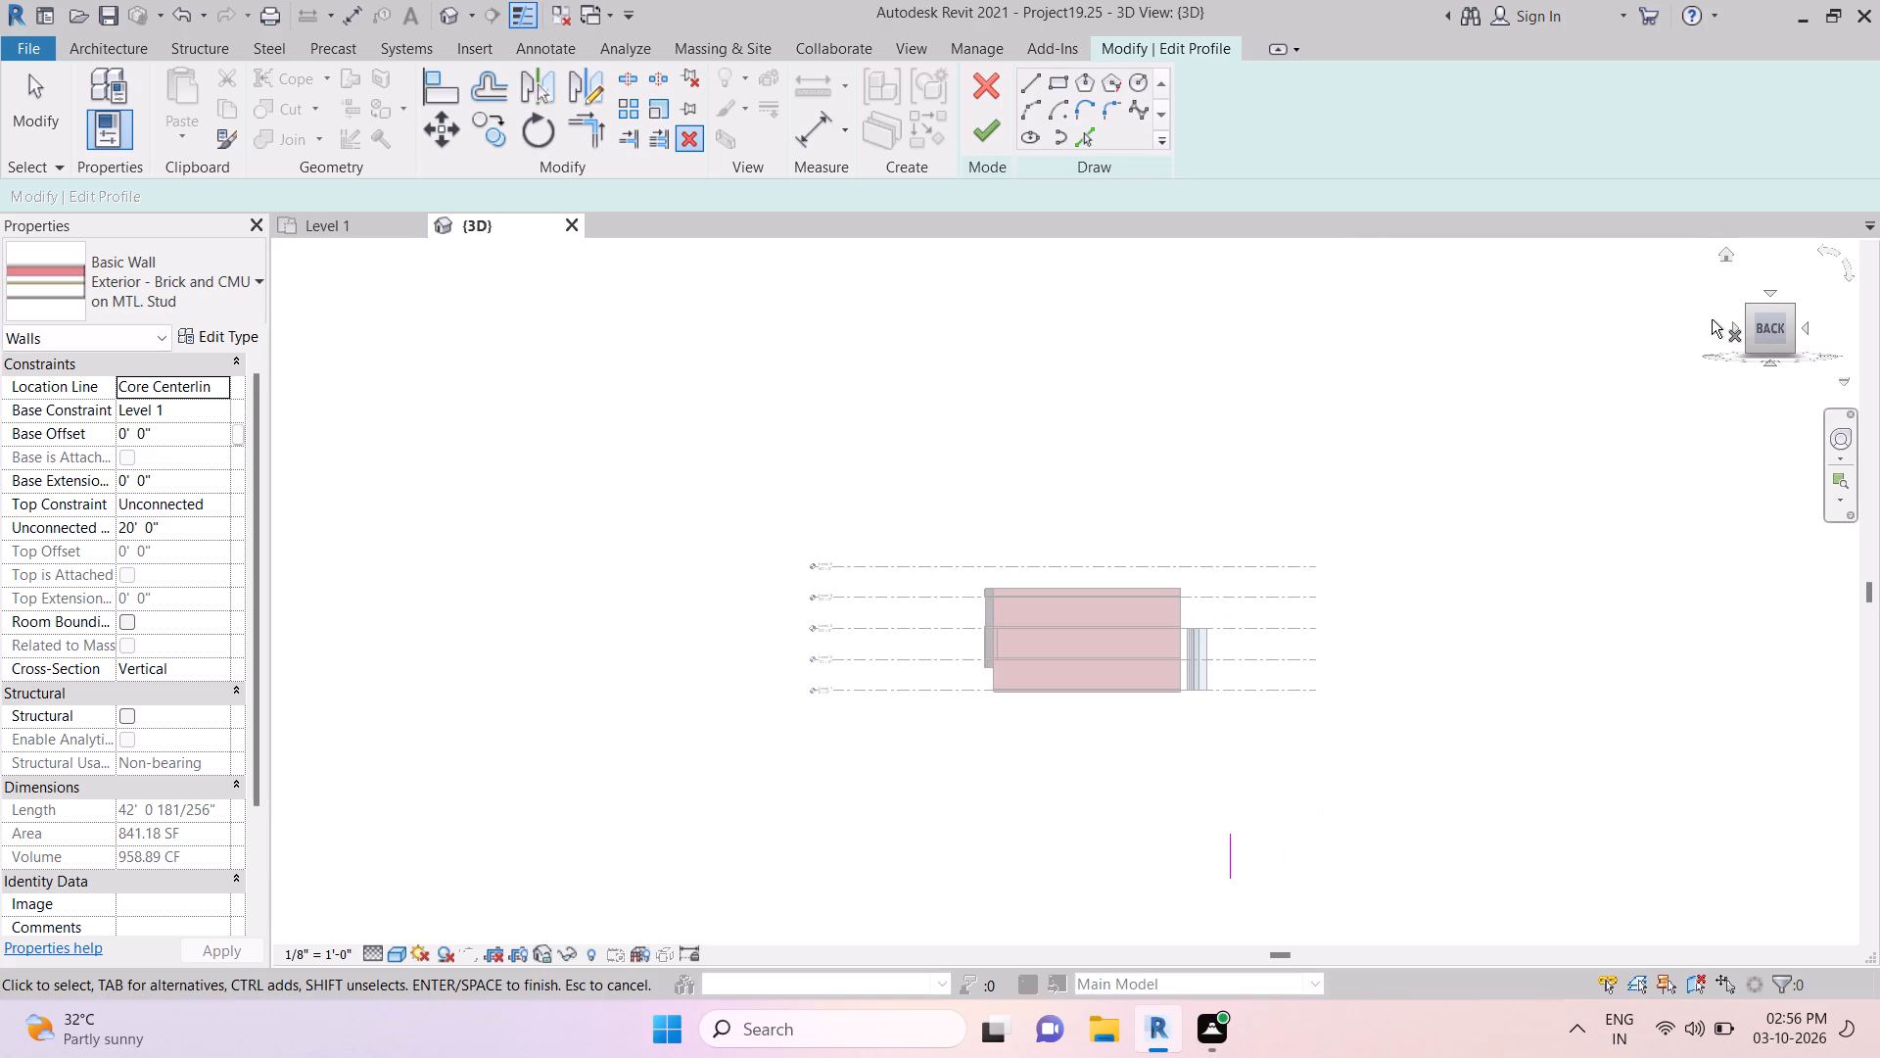
left_click(1766, 289)
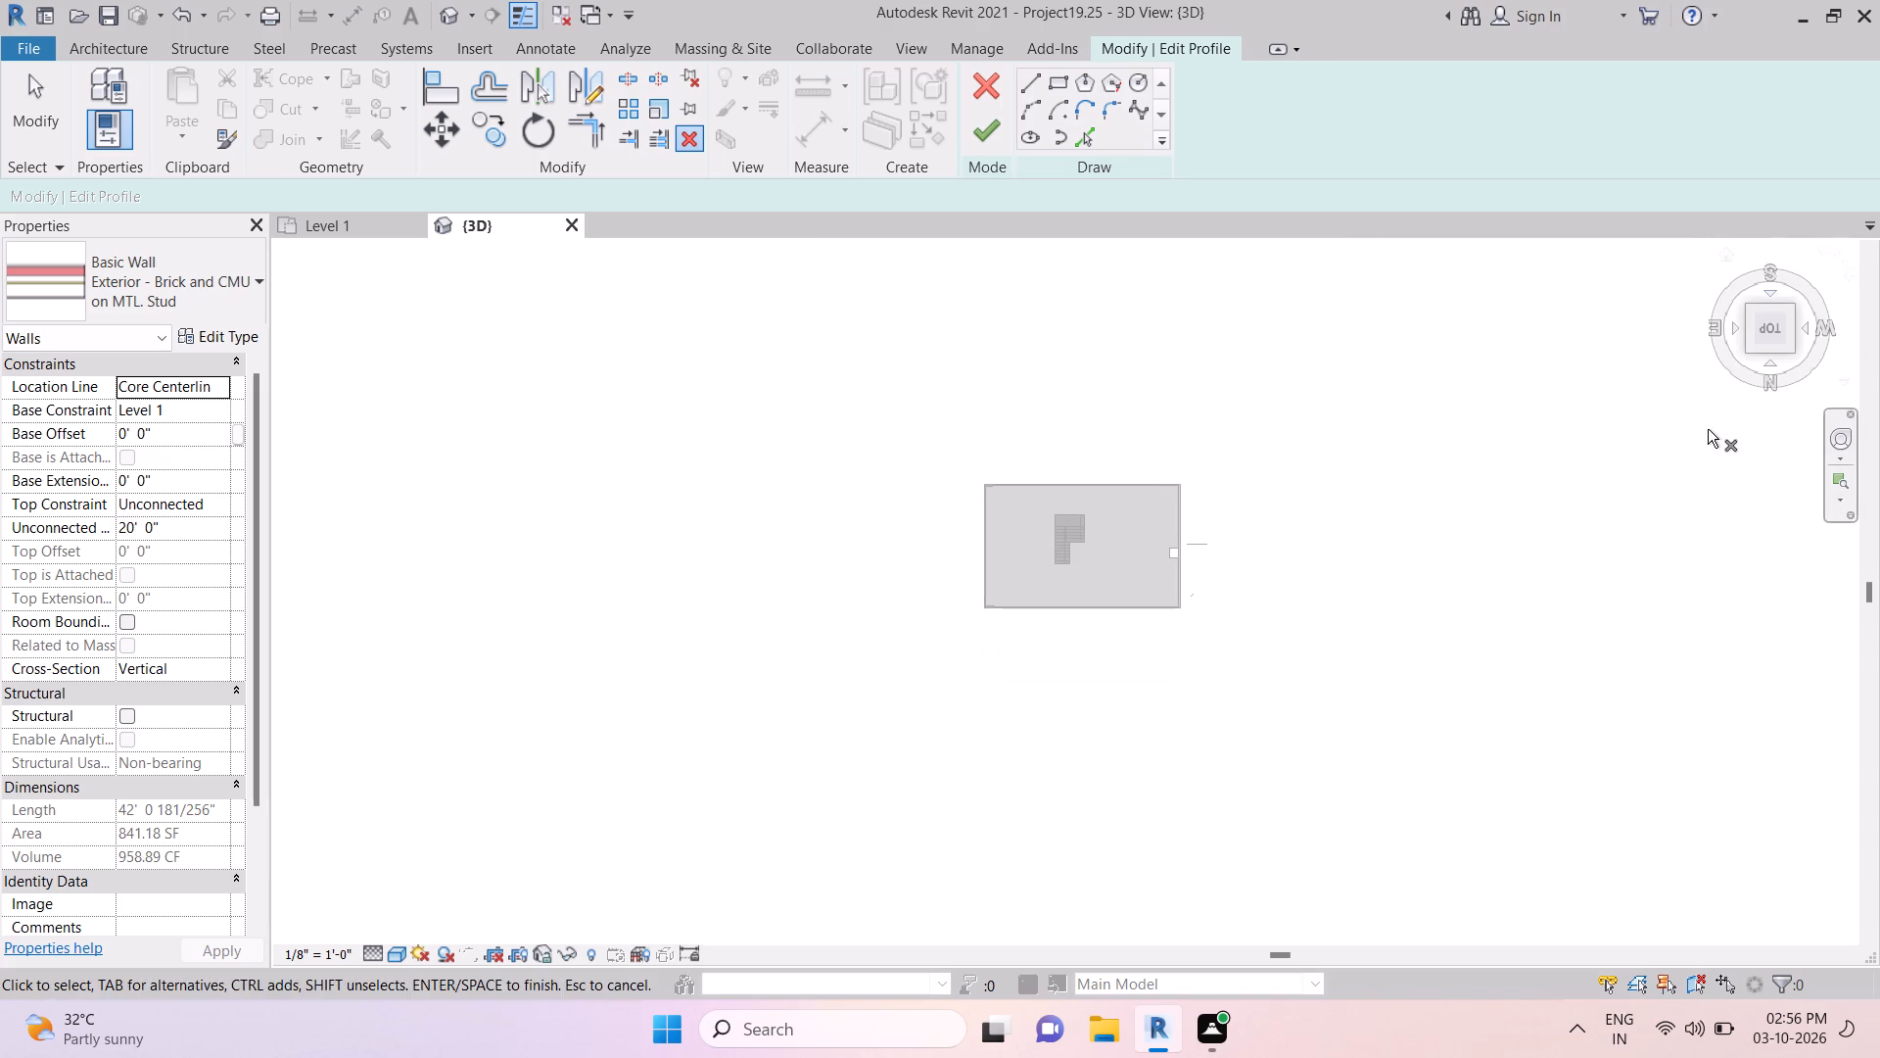
left_click(1805, 320)
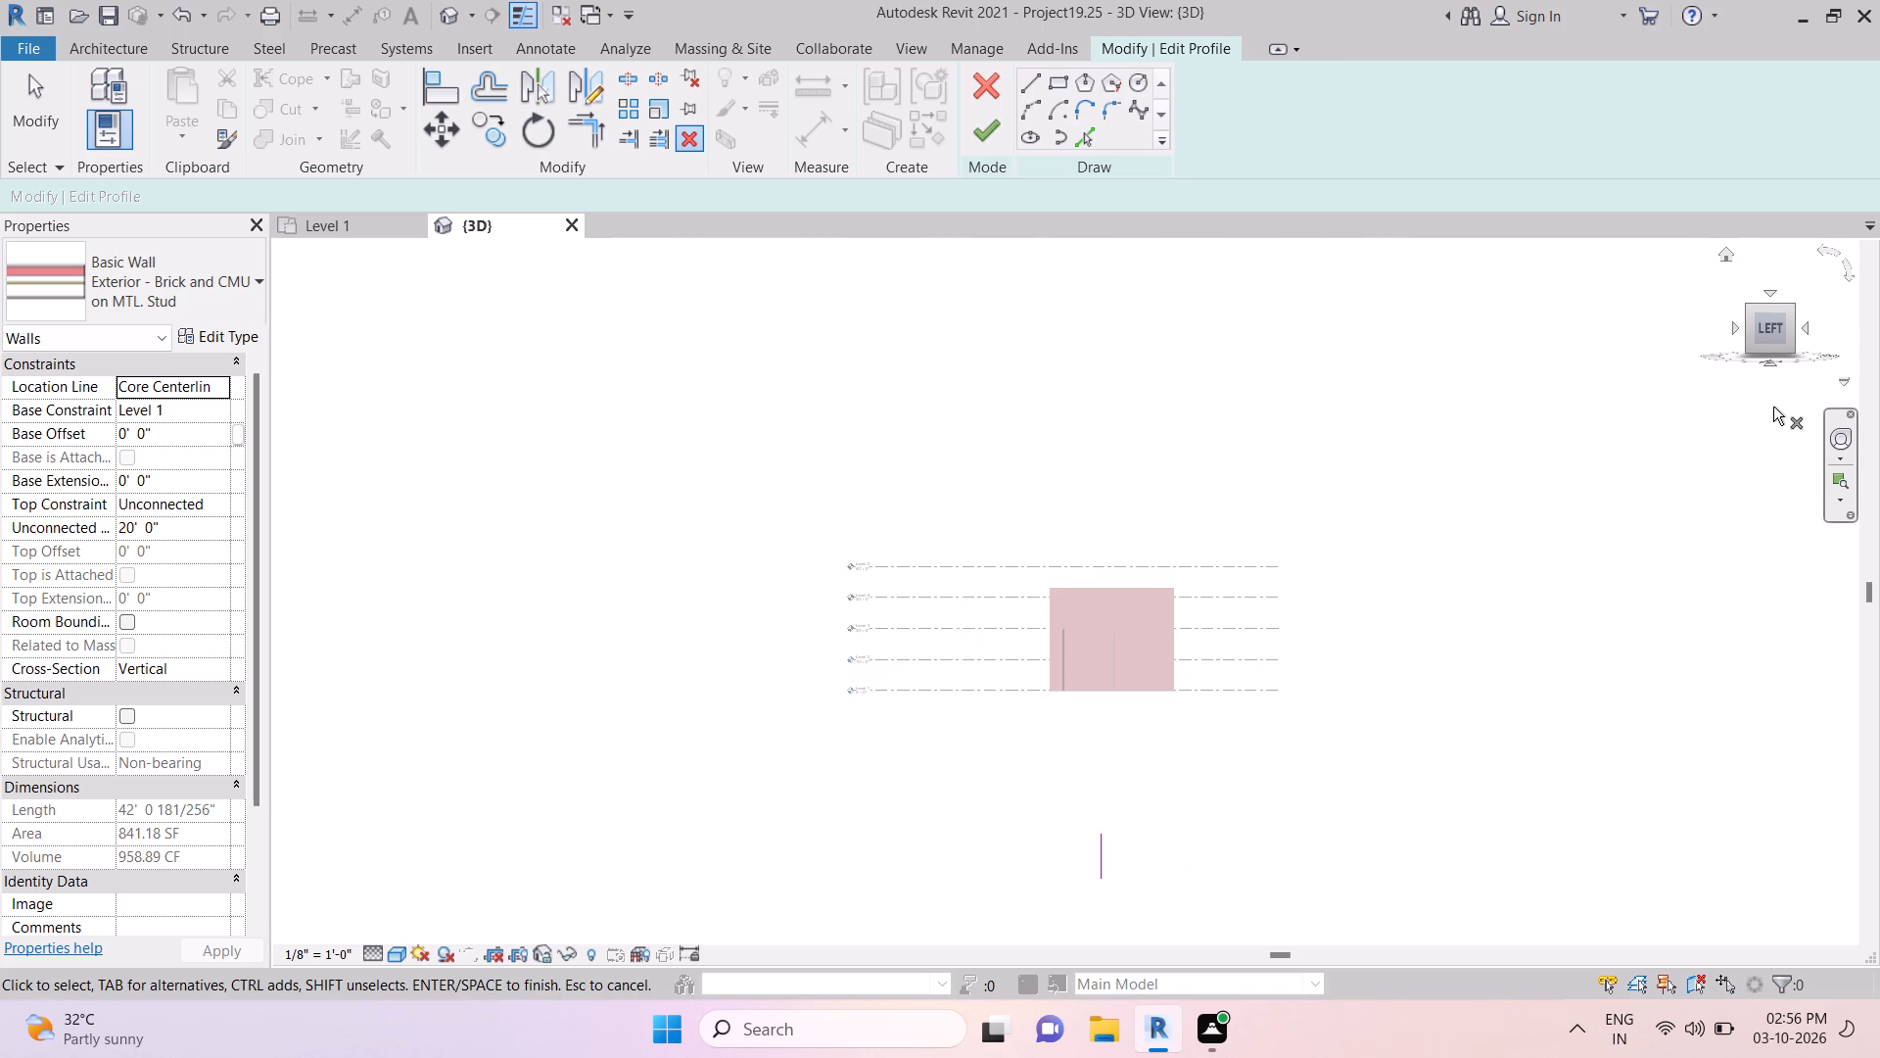
left_click(1773, 369)
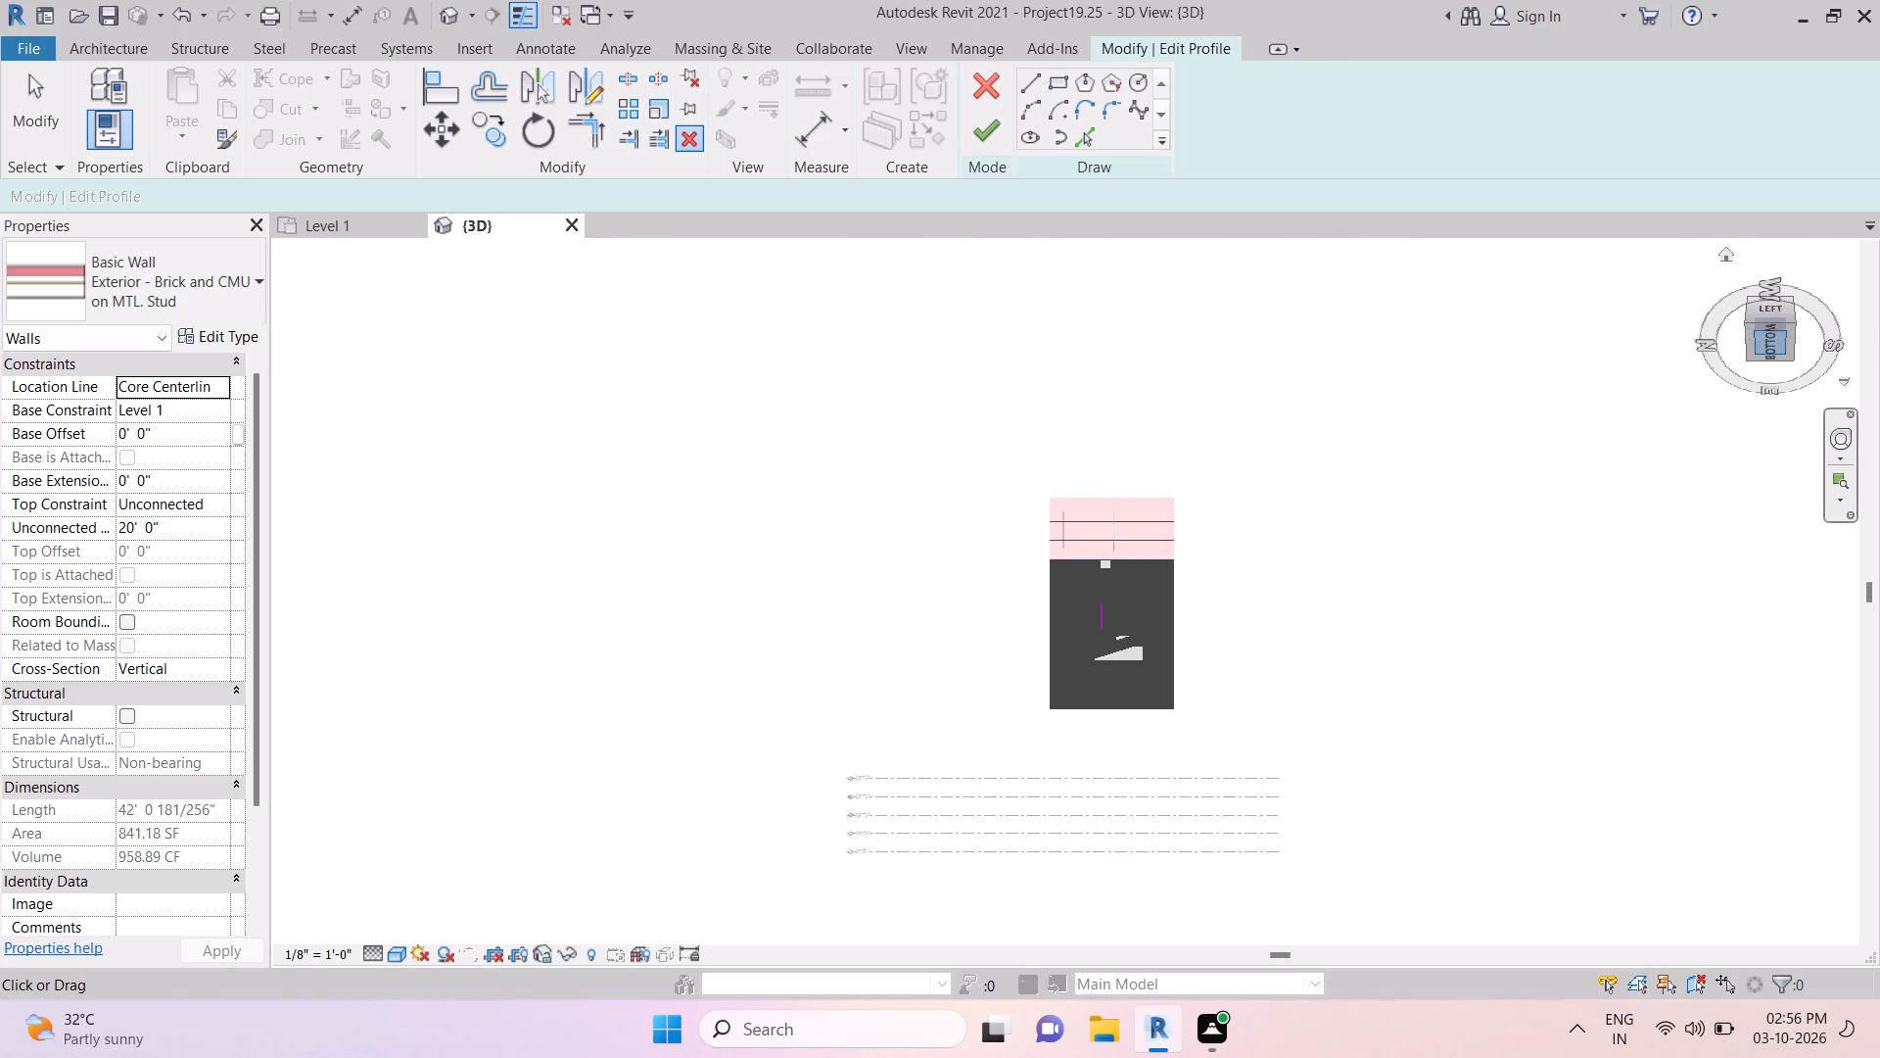
left_click(1771, 384)
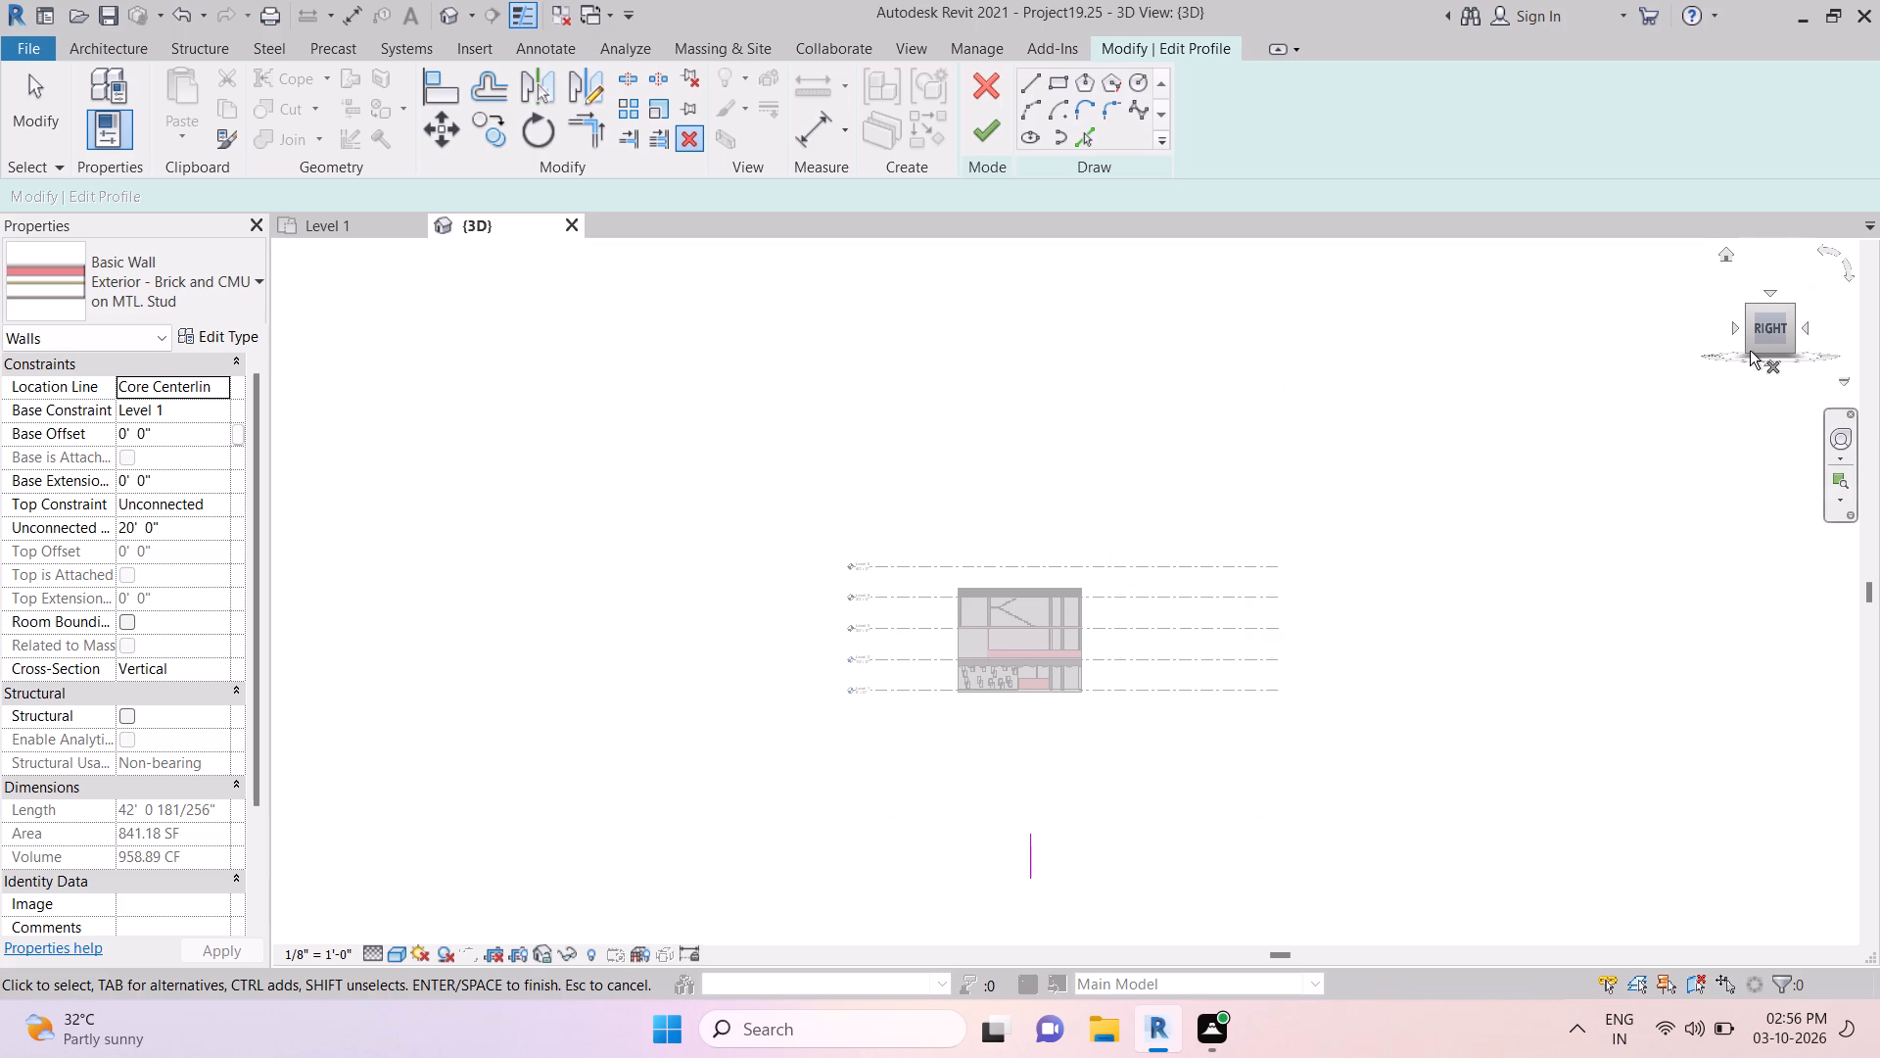
left_click(1733, 332)
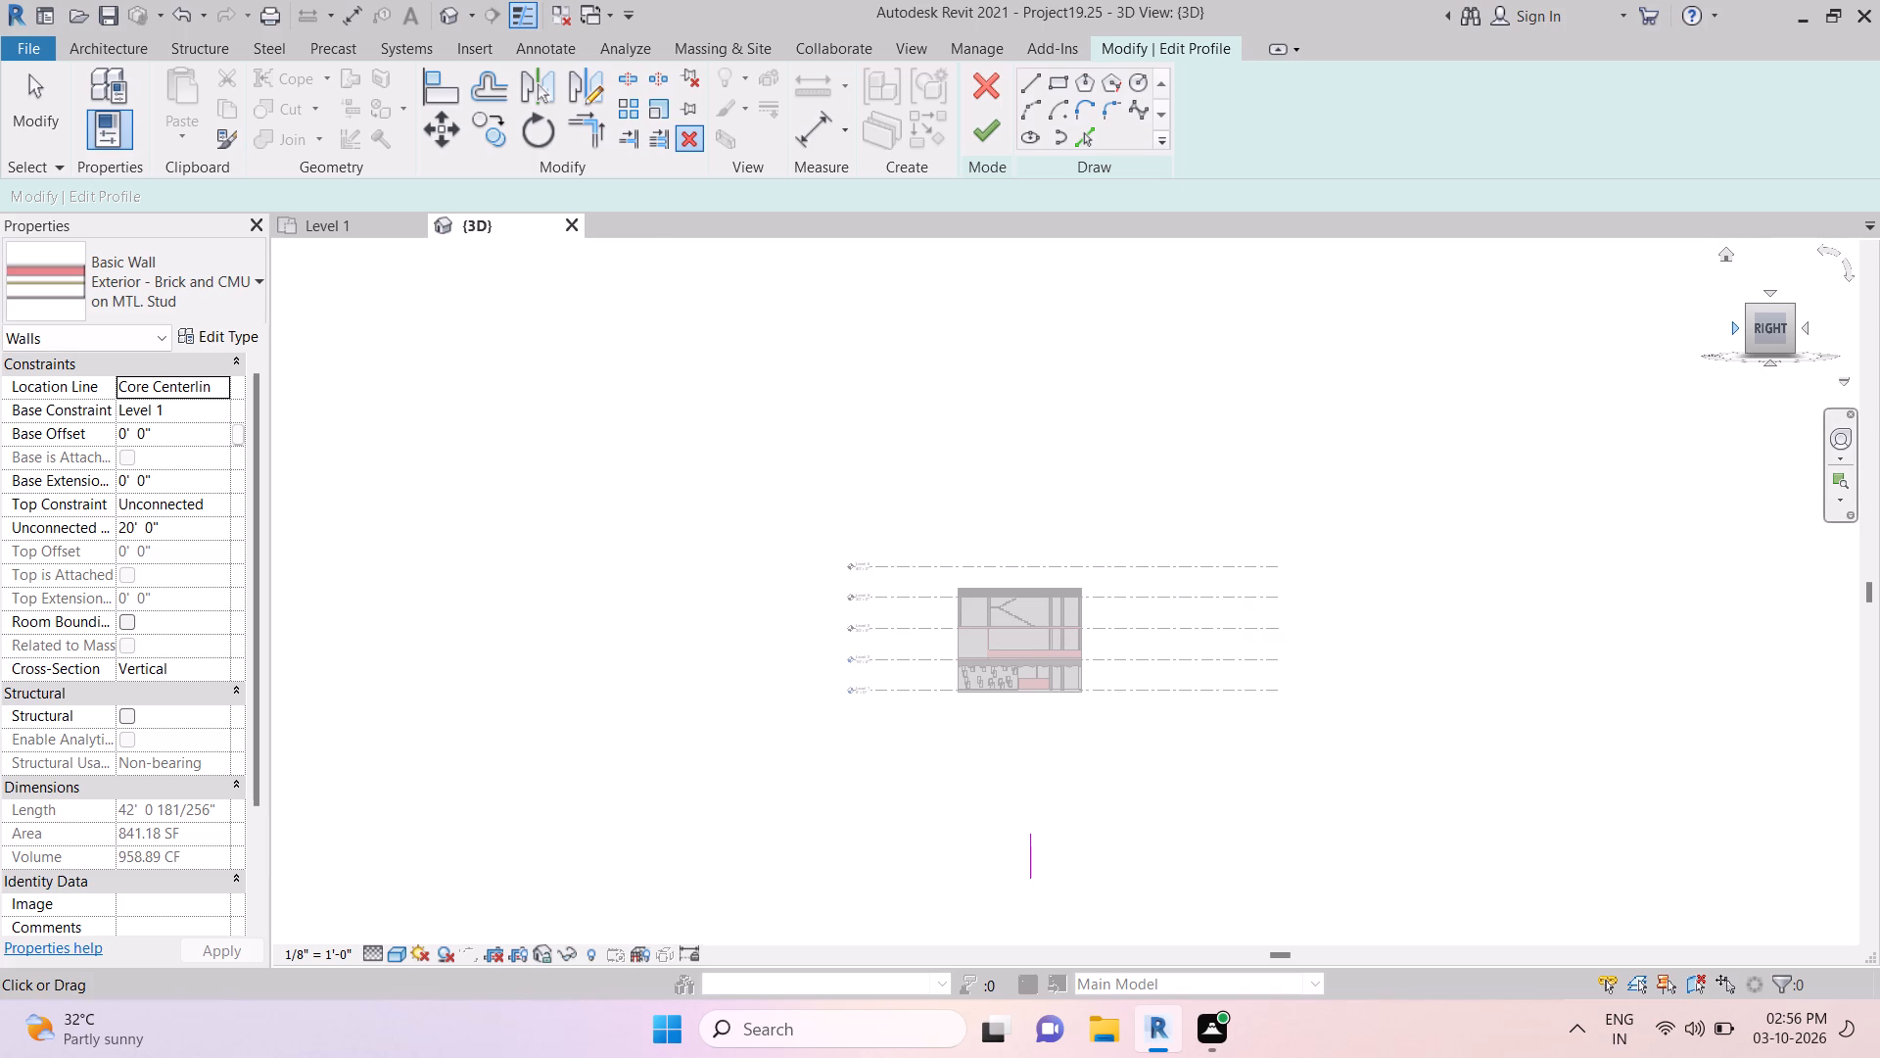
left_click(1778, 294)
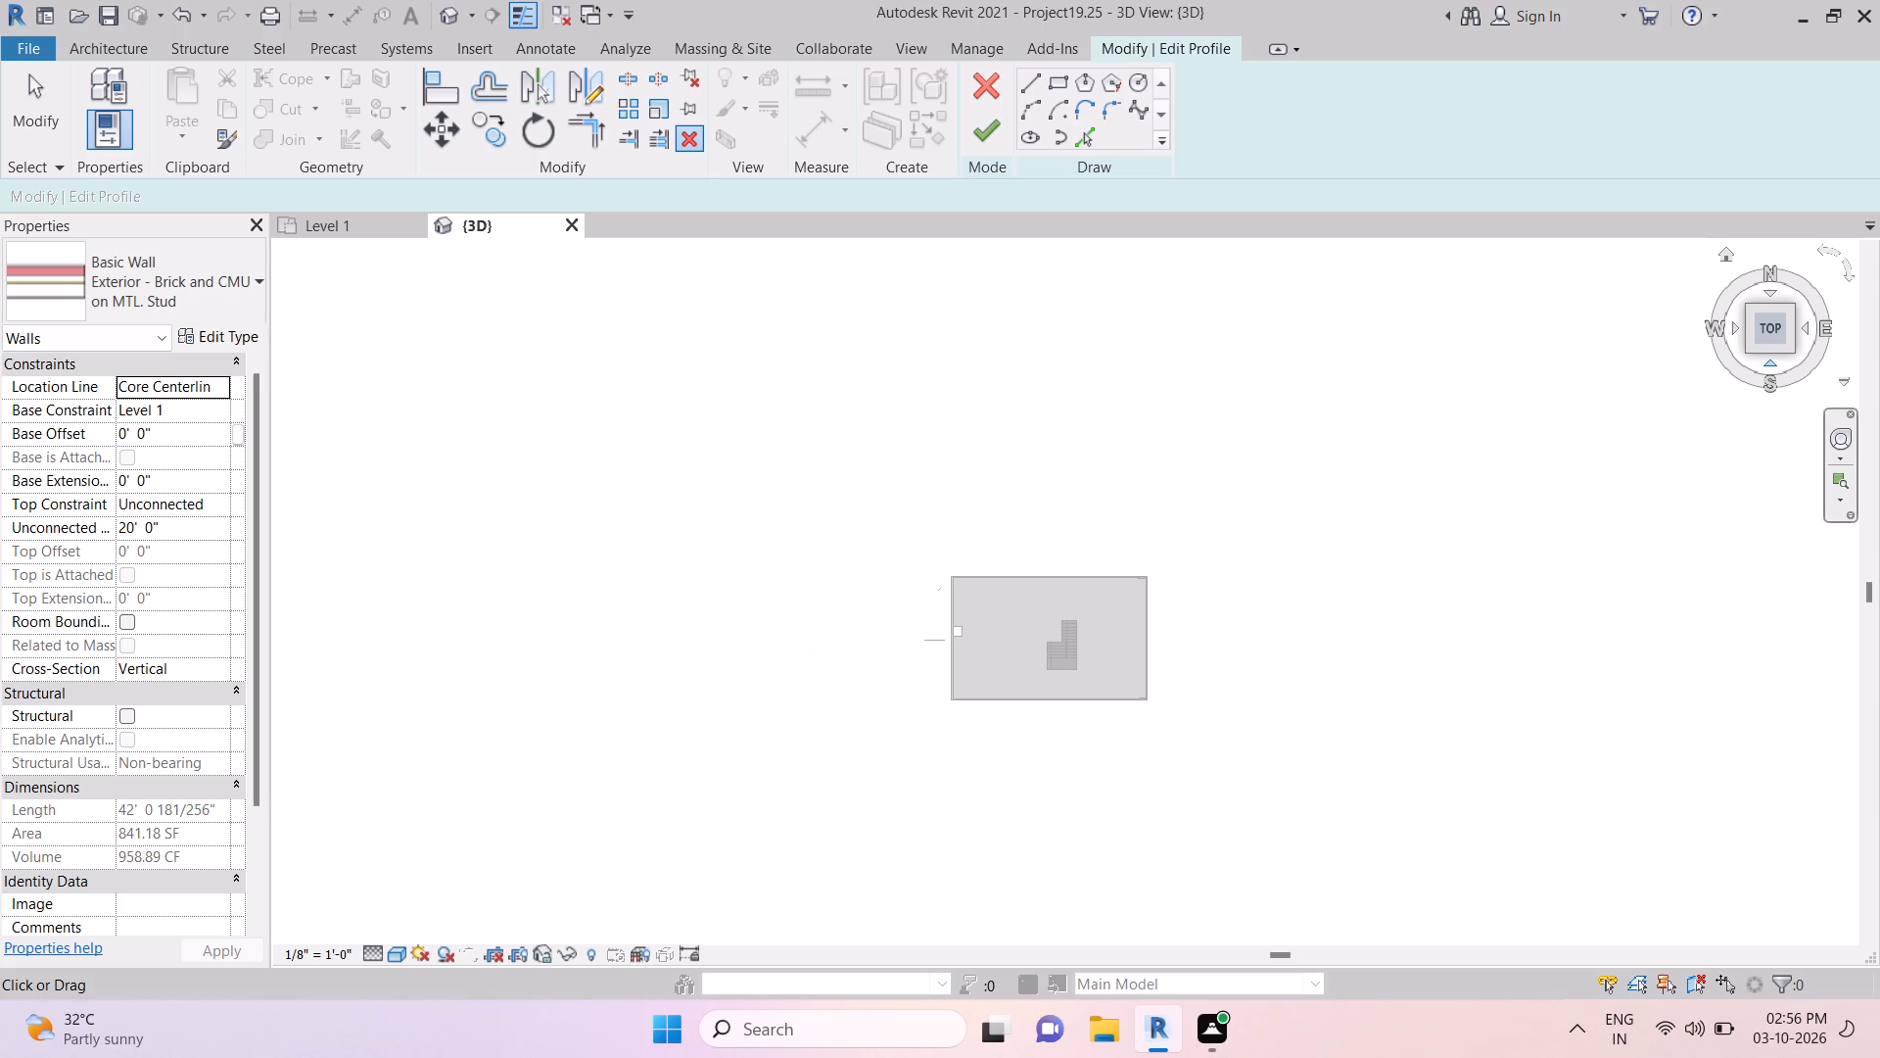
left_click(1762, 321)
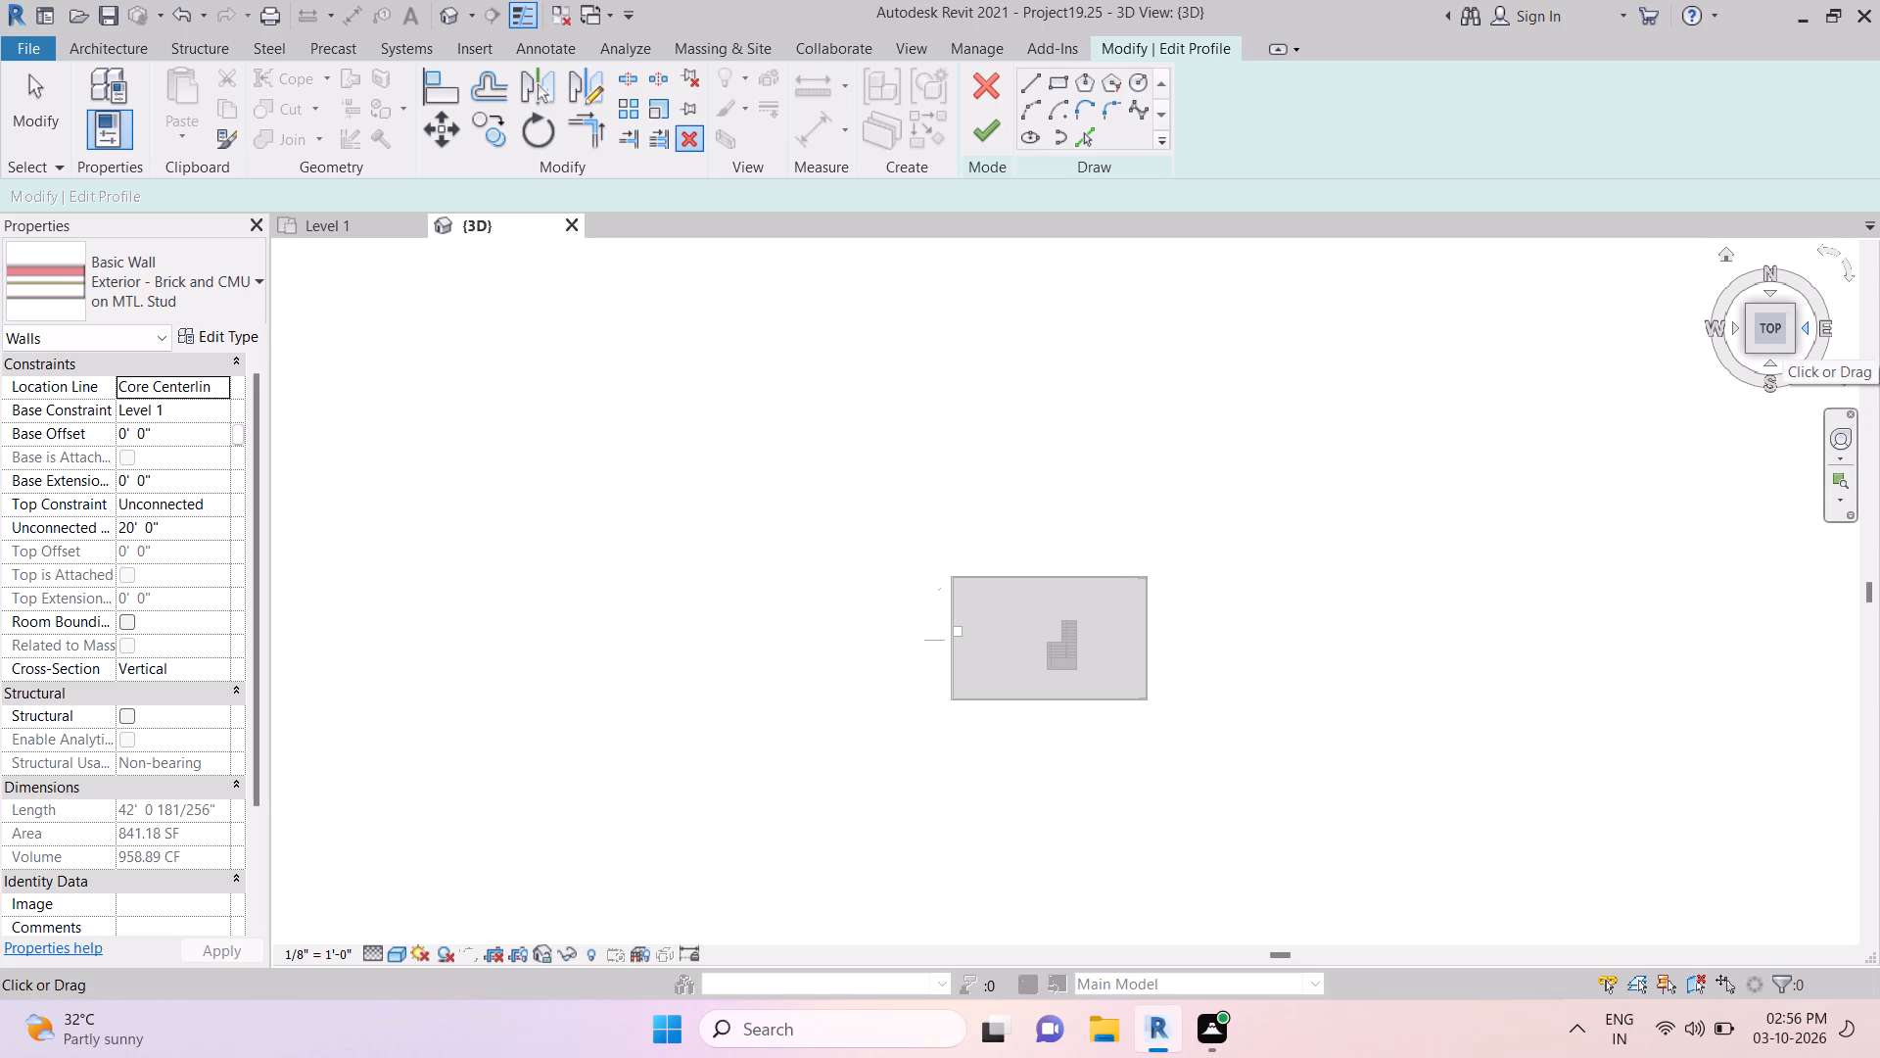
left_click(1809, 333)
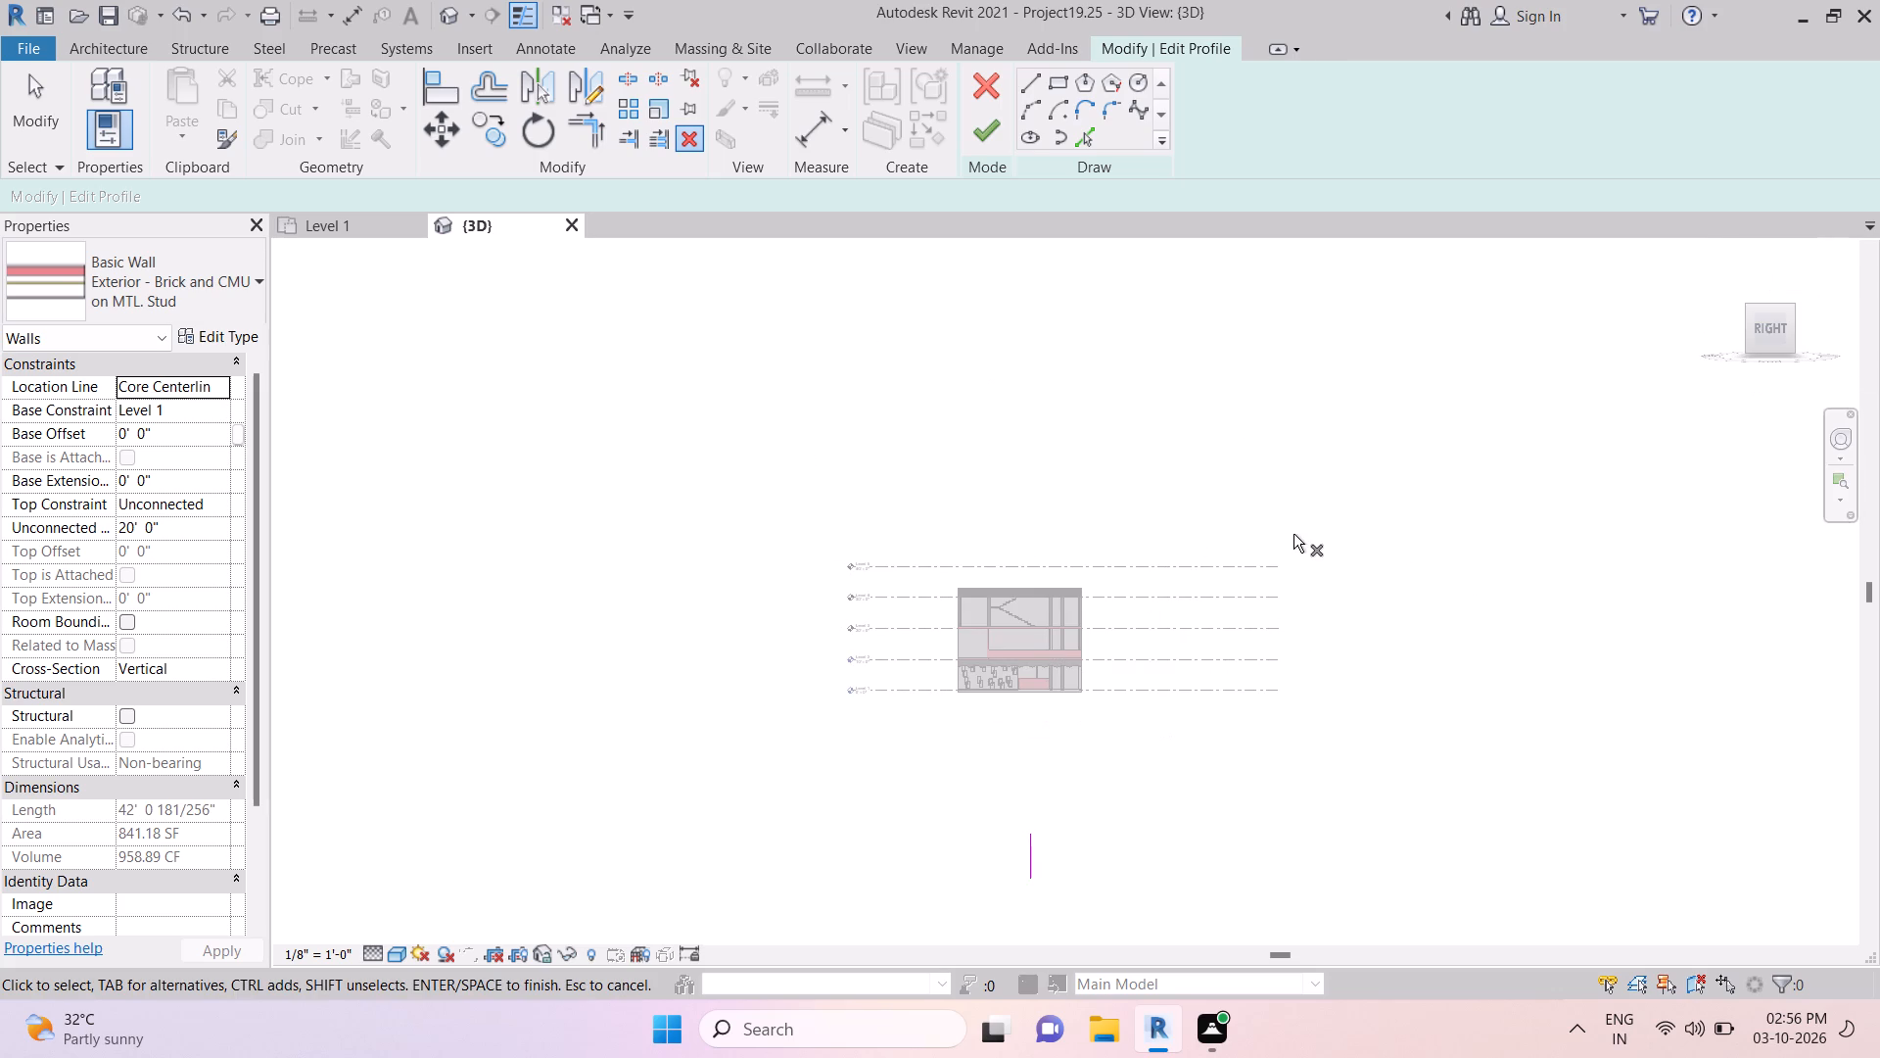
left_click(1740, 322)
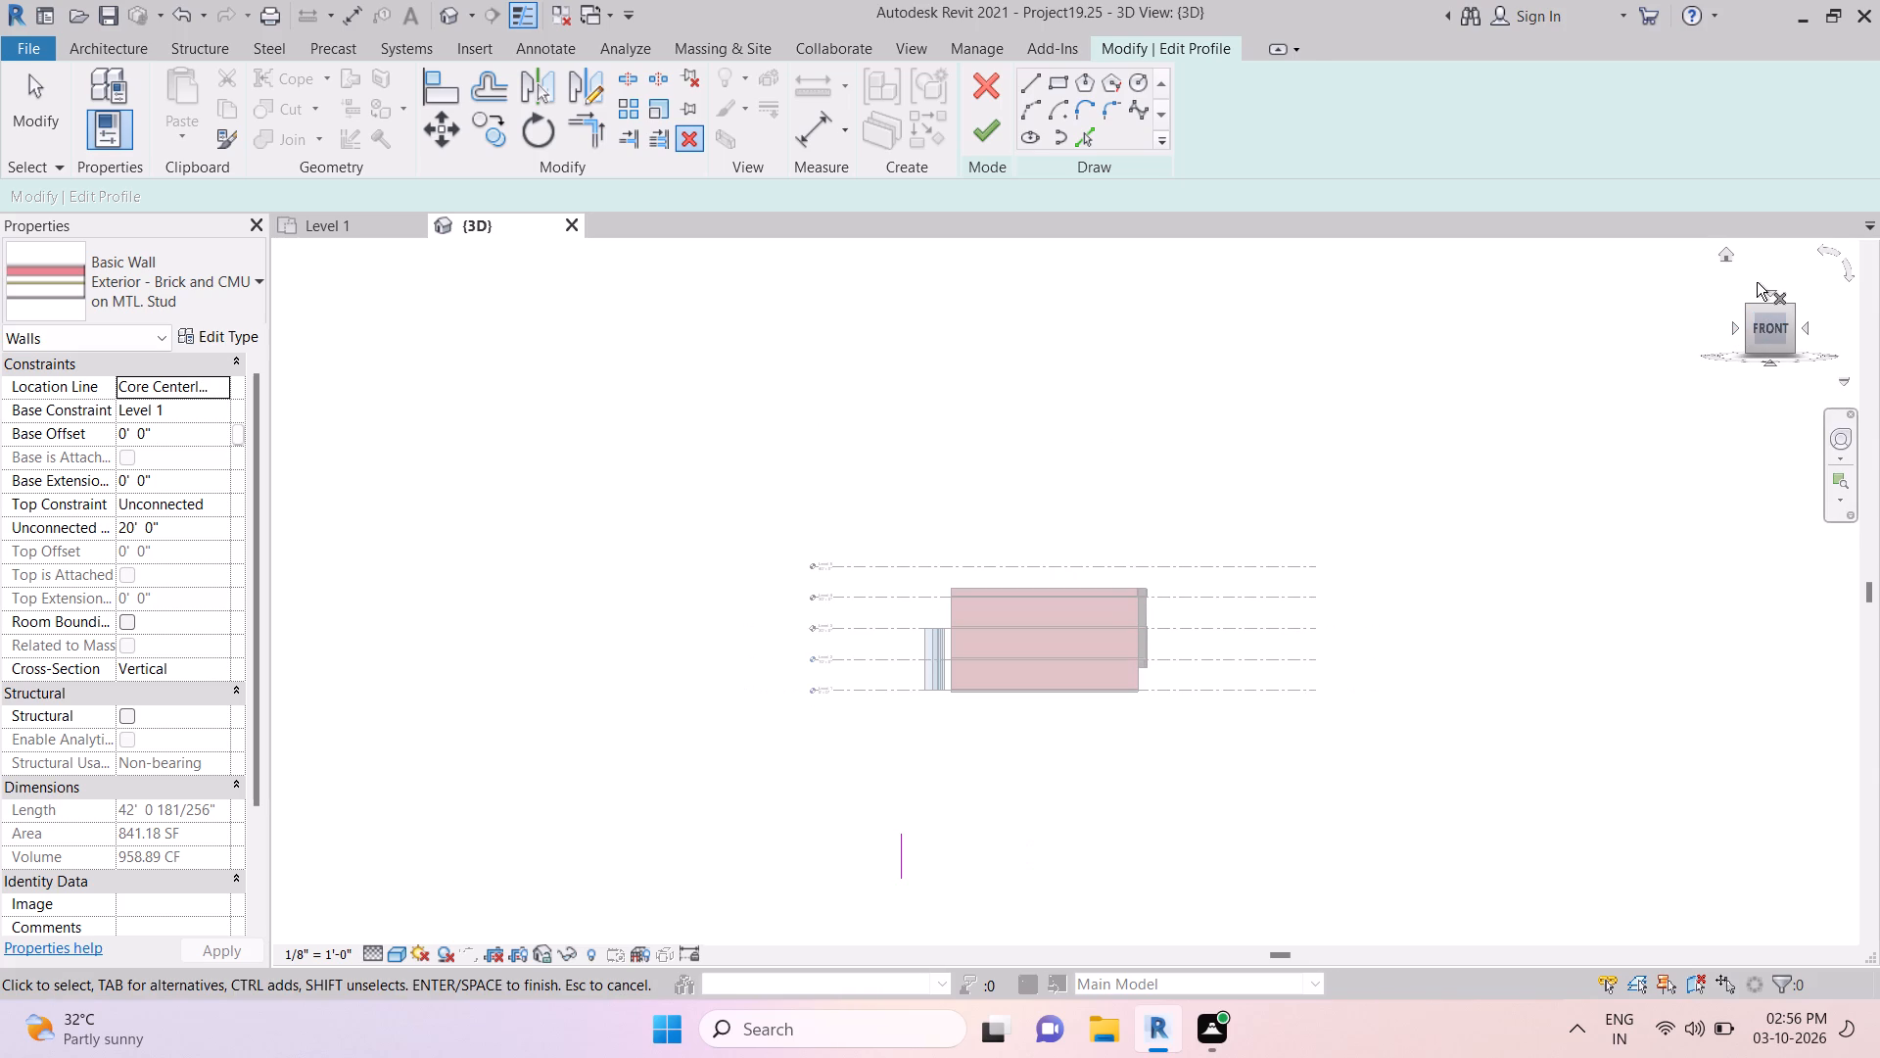
left_click(1761, 287)
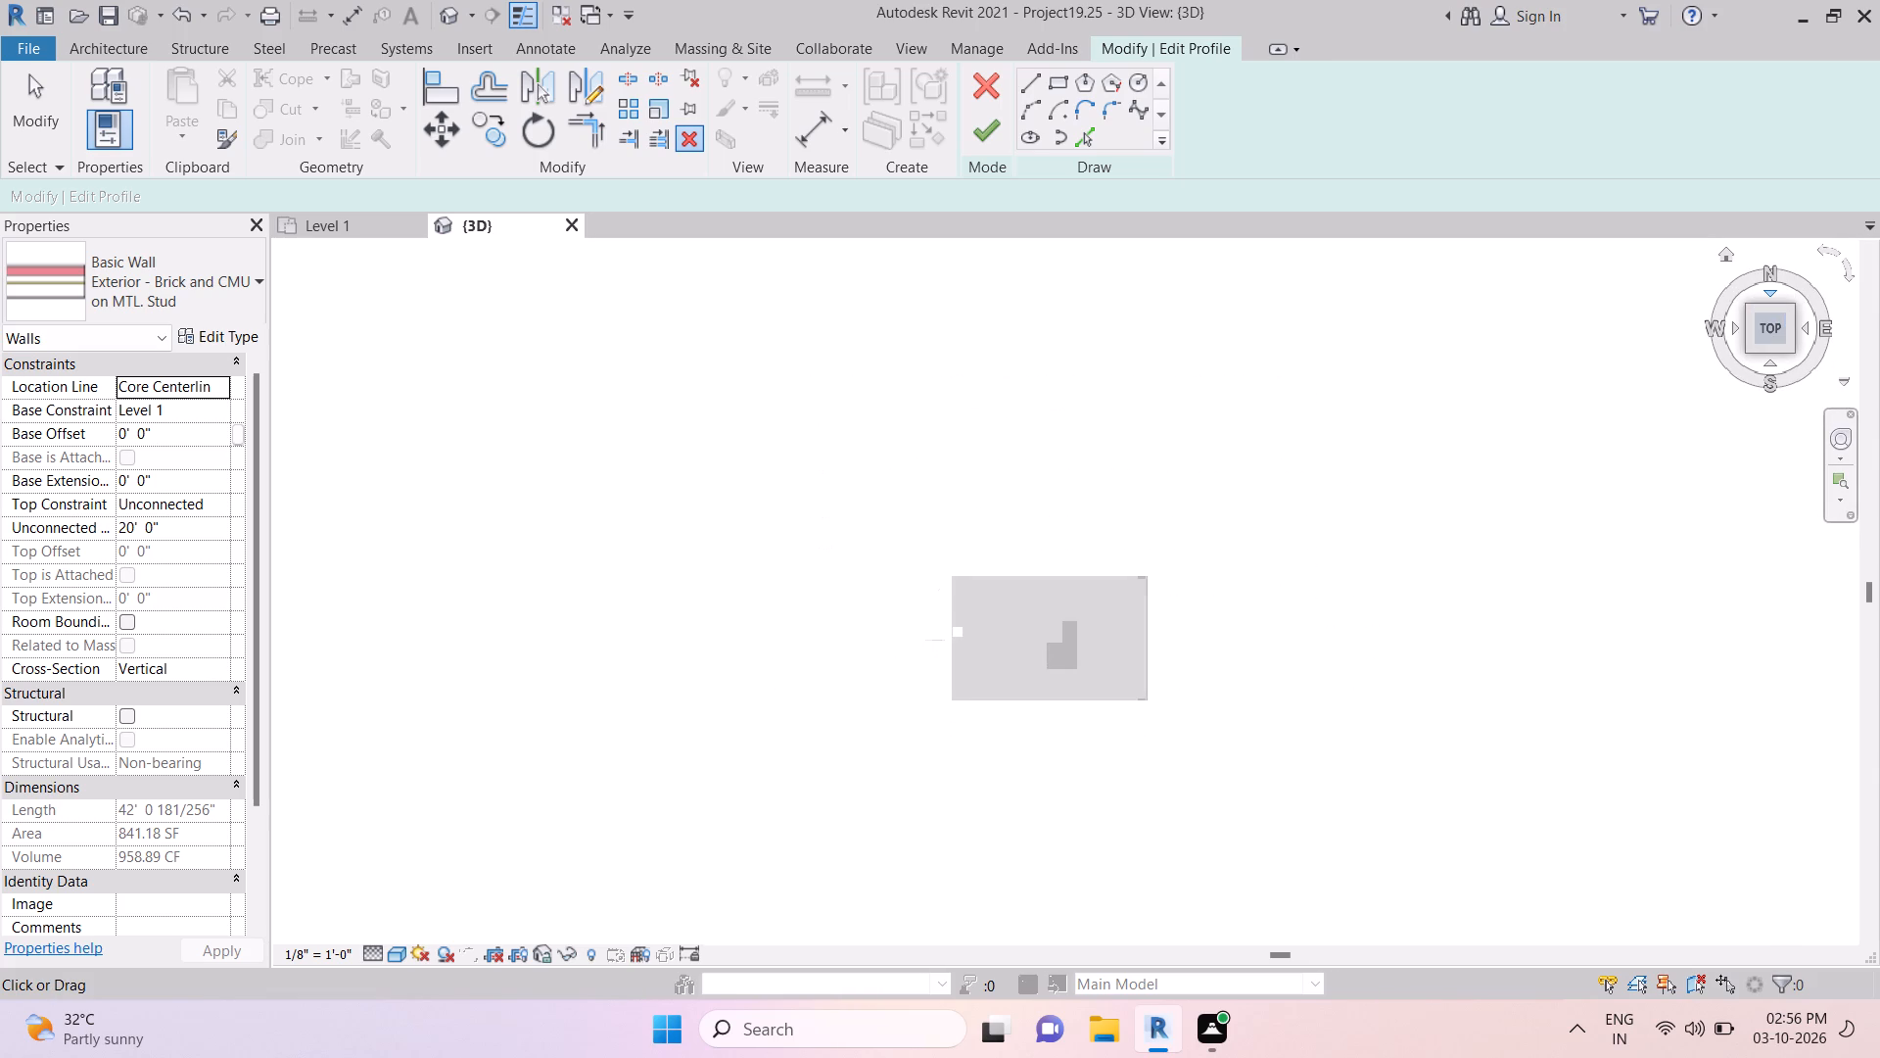
left_click(1763, 324)
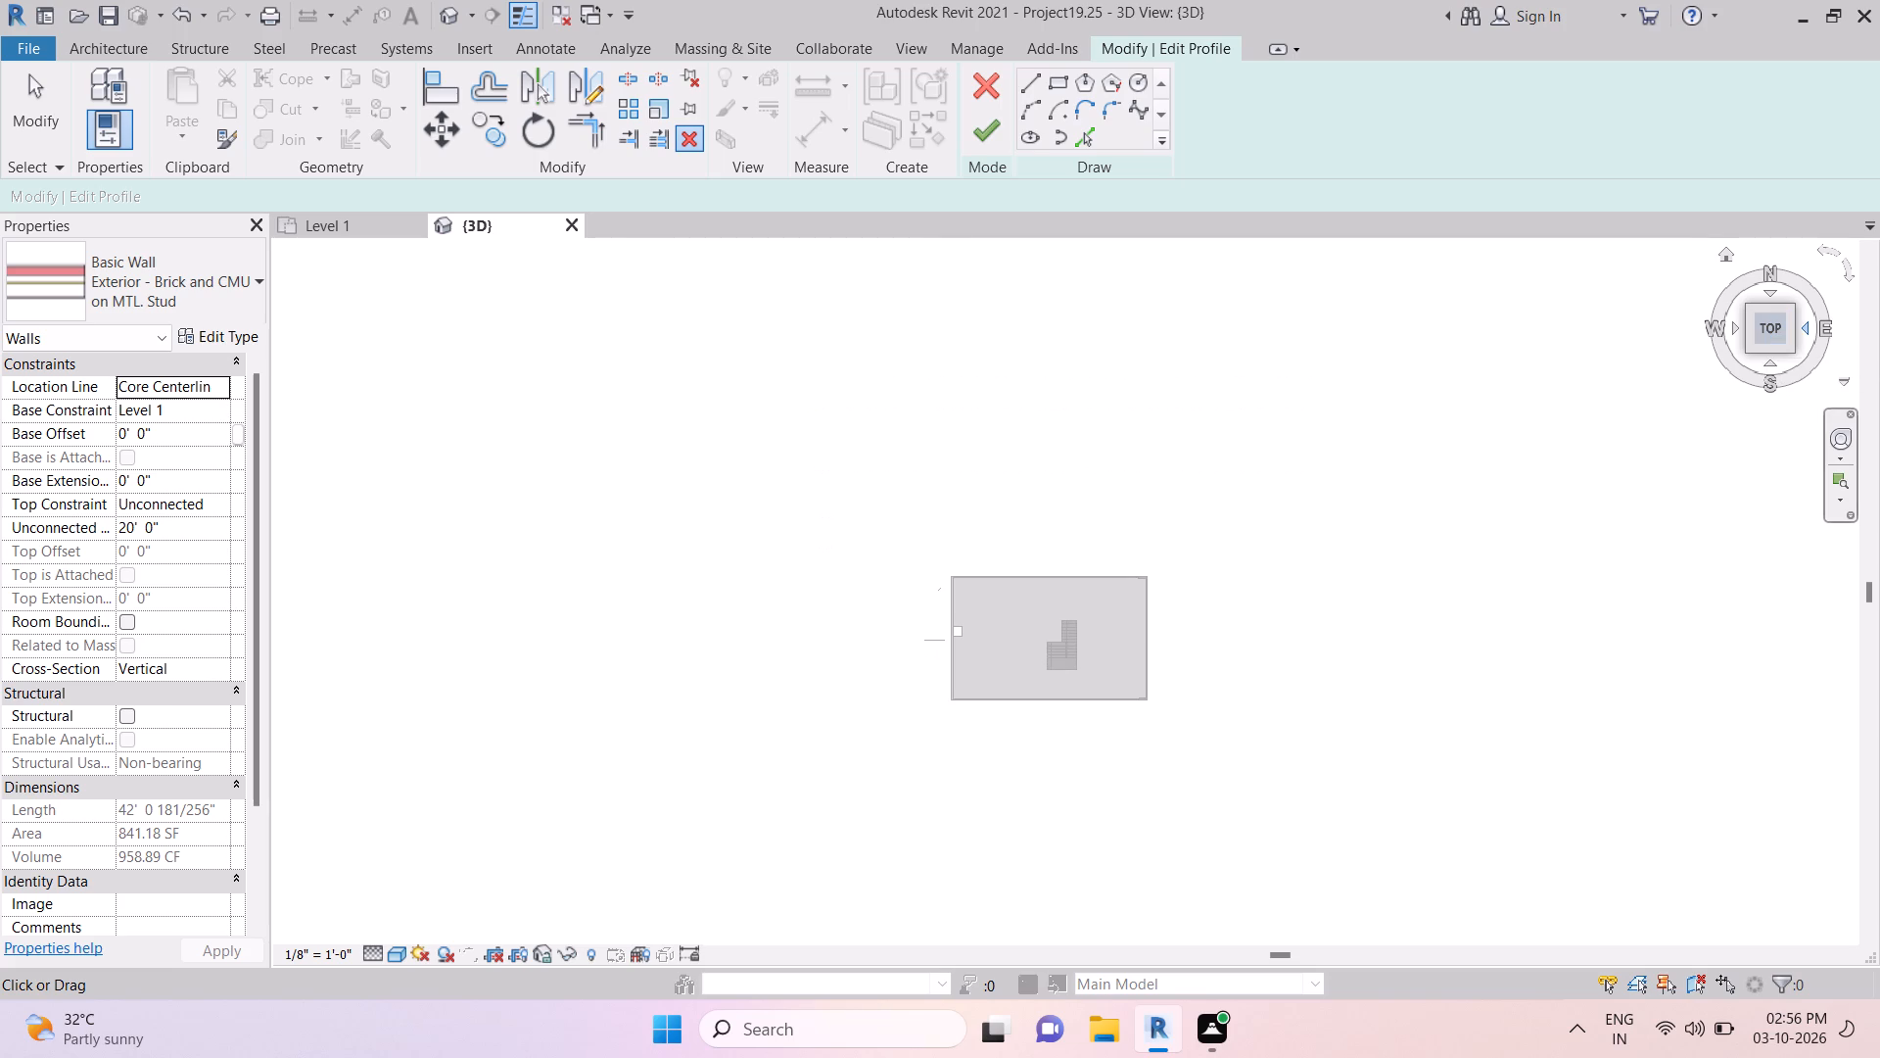
Examine the building and the vertical profile sketch line from the Right, Bottom, Front, Top and Home orientations.
left_click(1798, 334)
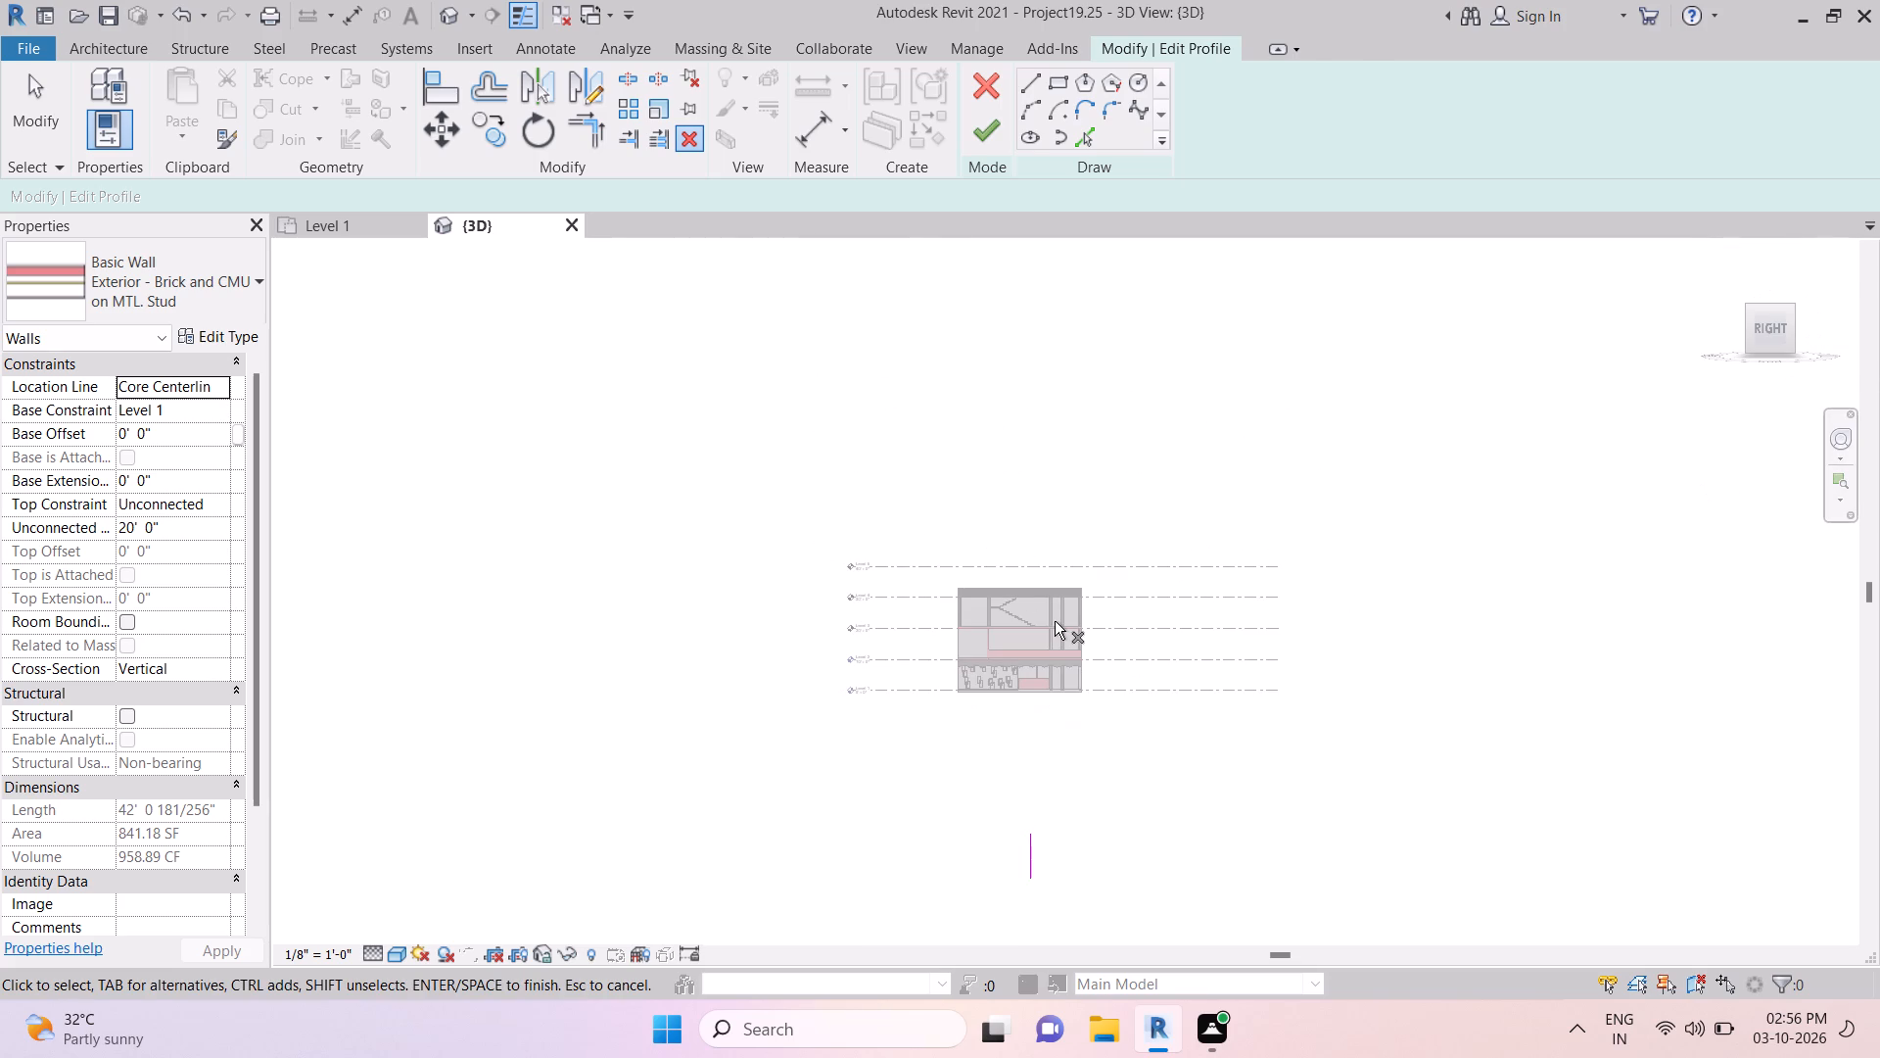
left_click(1231, 568)
left_click(1773, 364)
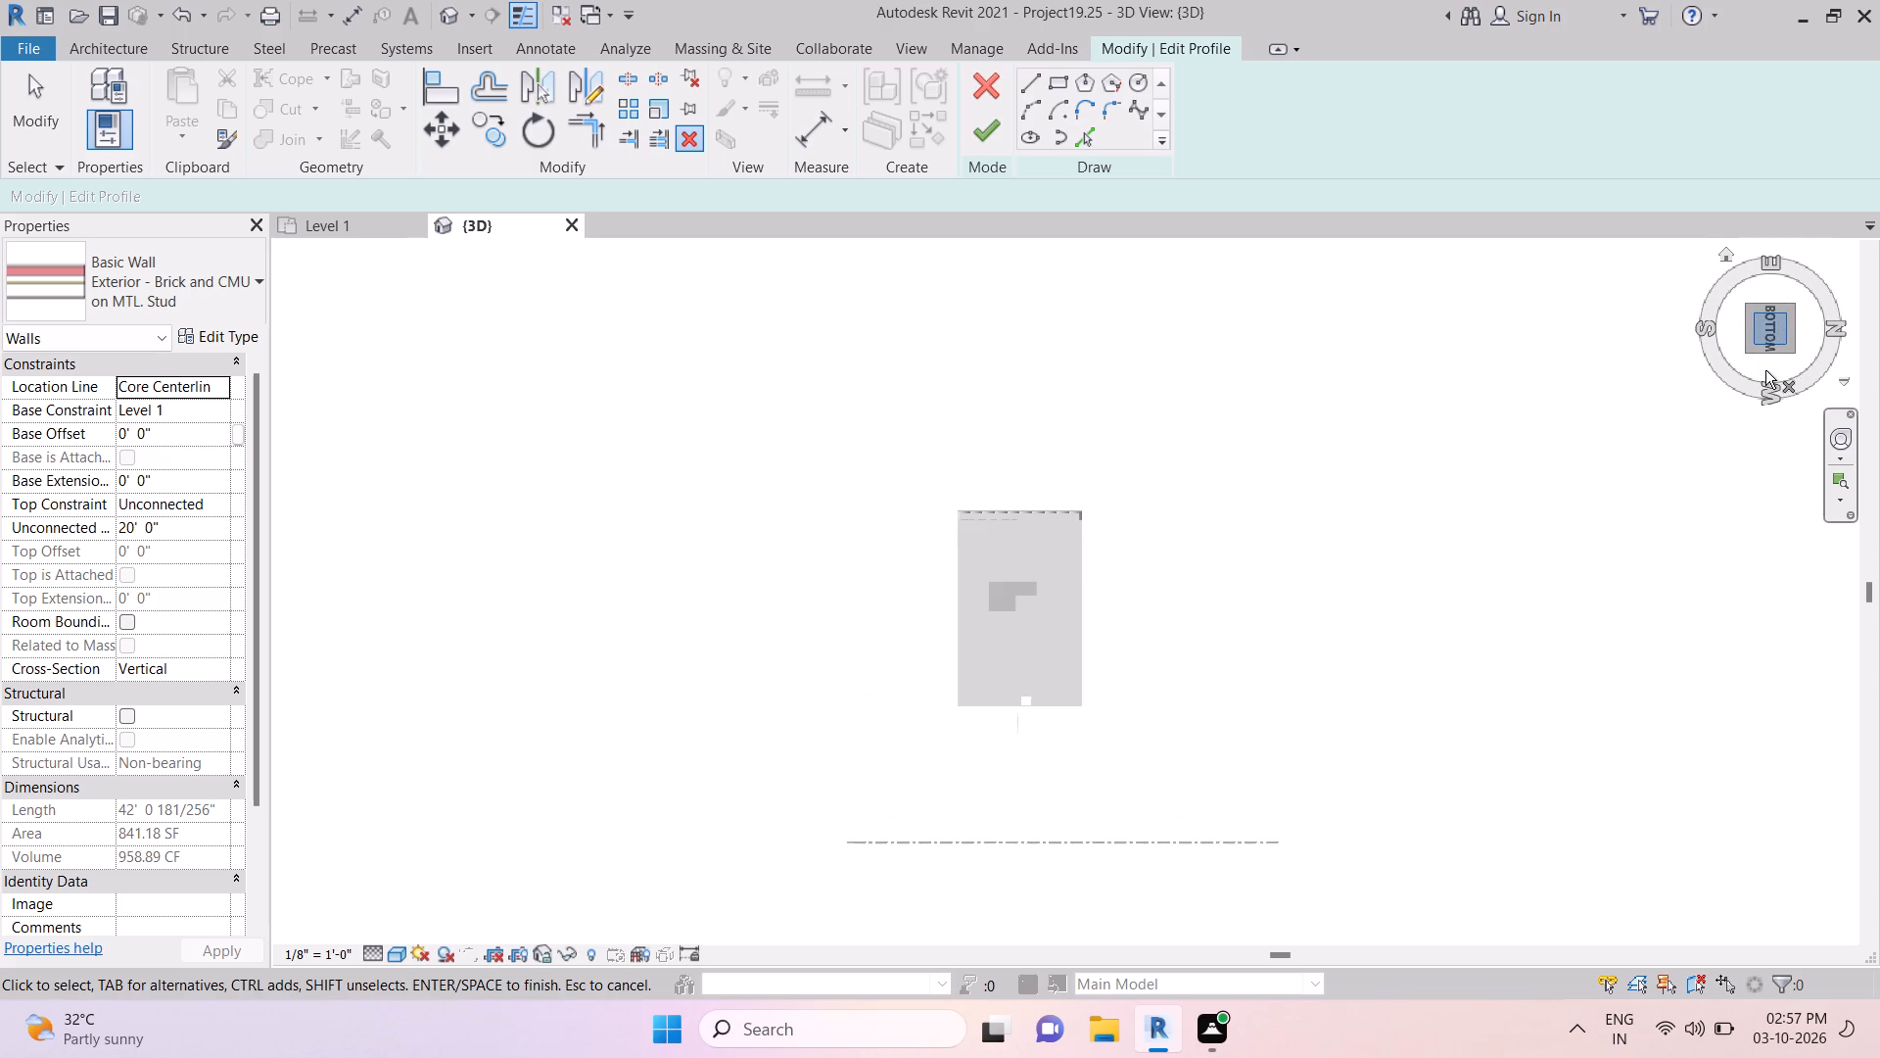
left_click(1762, 318)
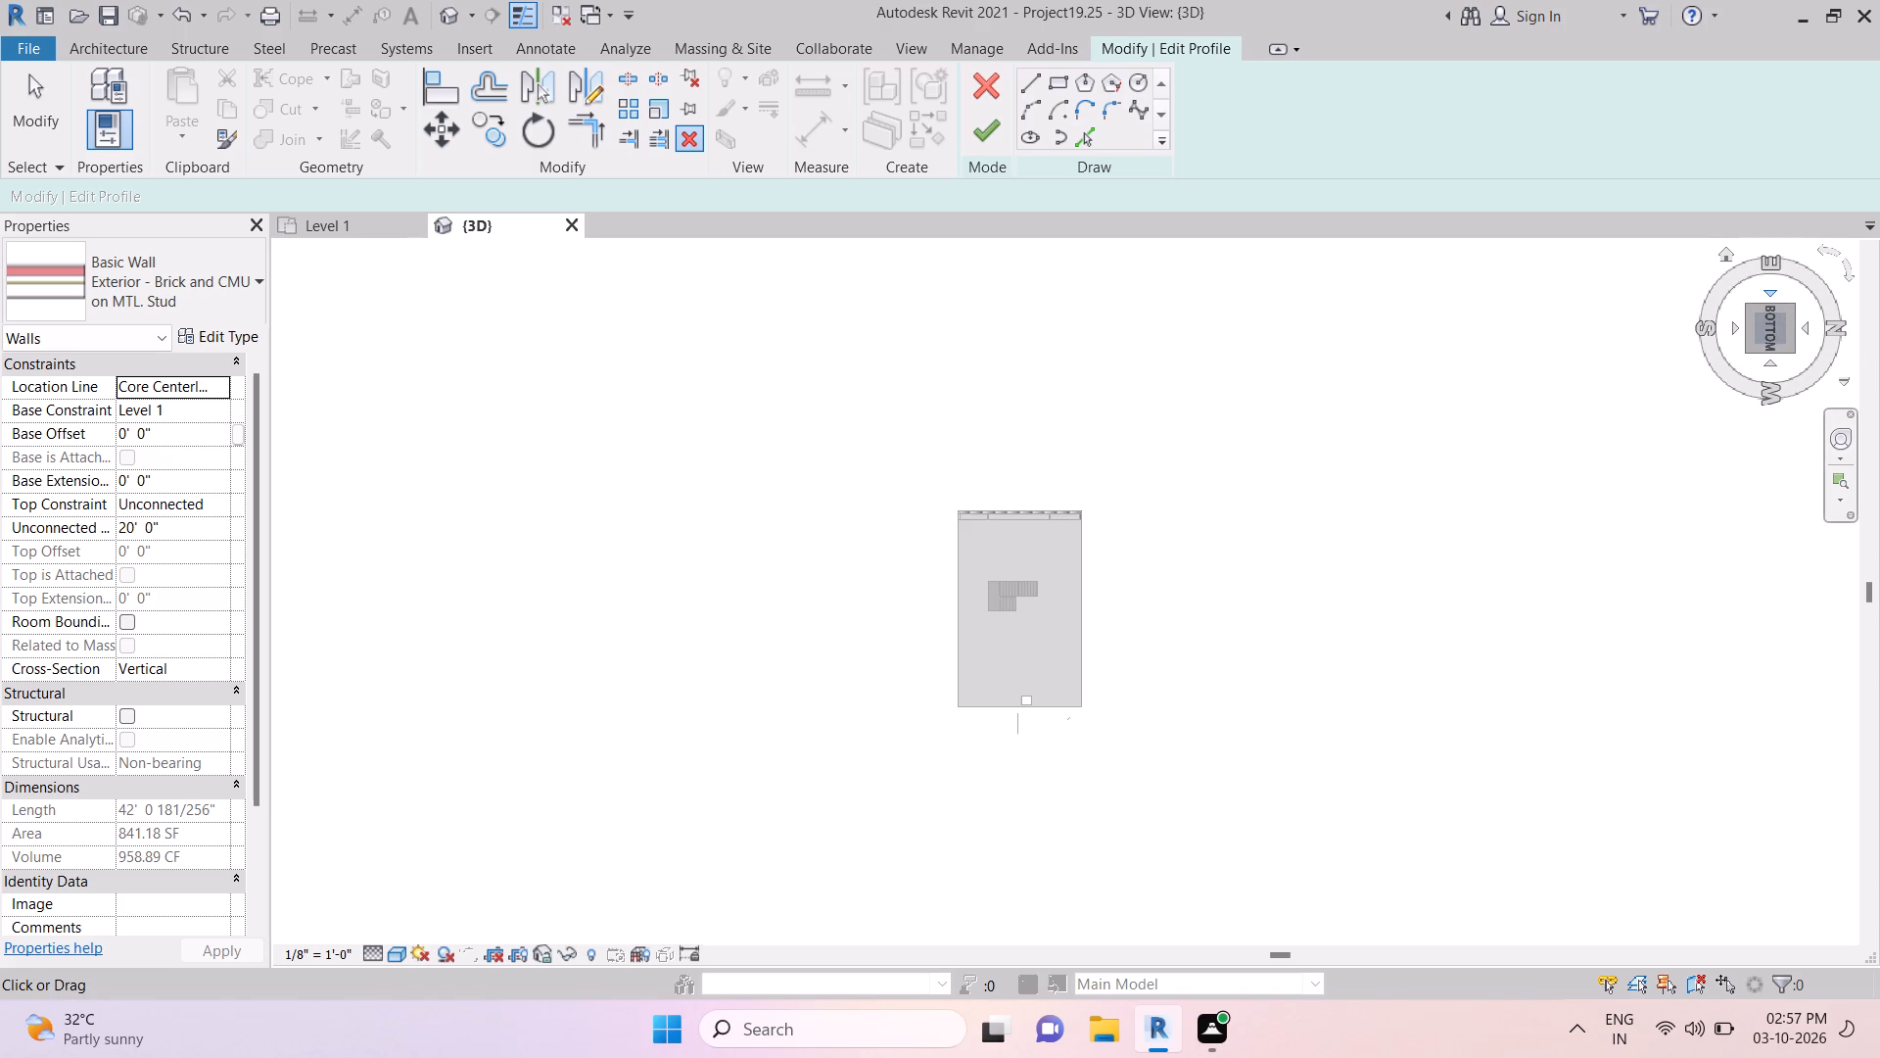
left_click(1764, 287)
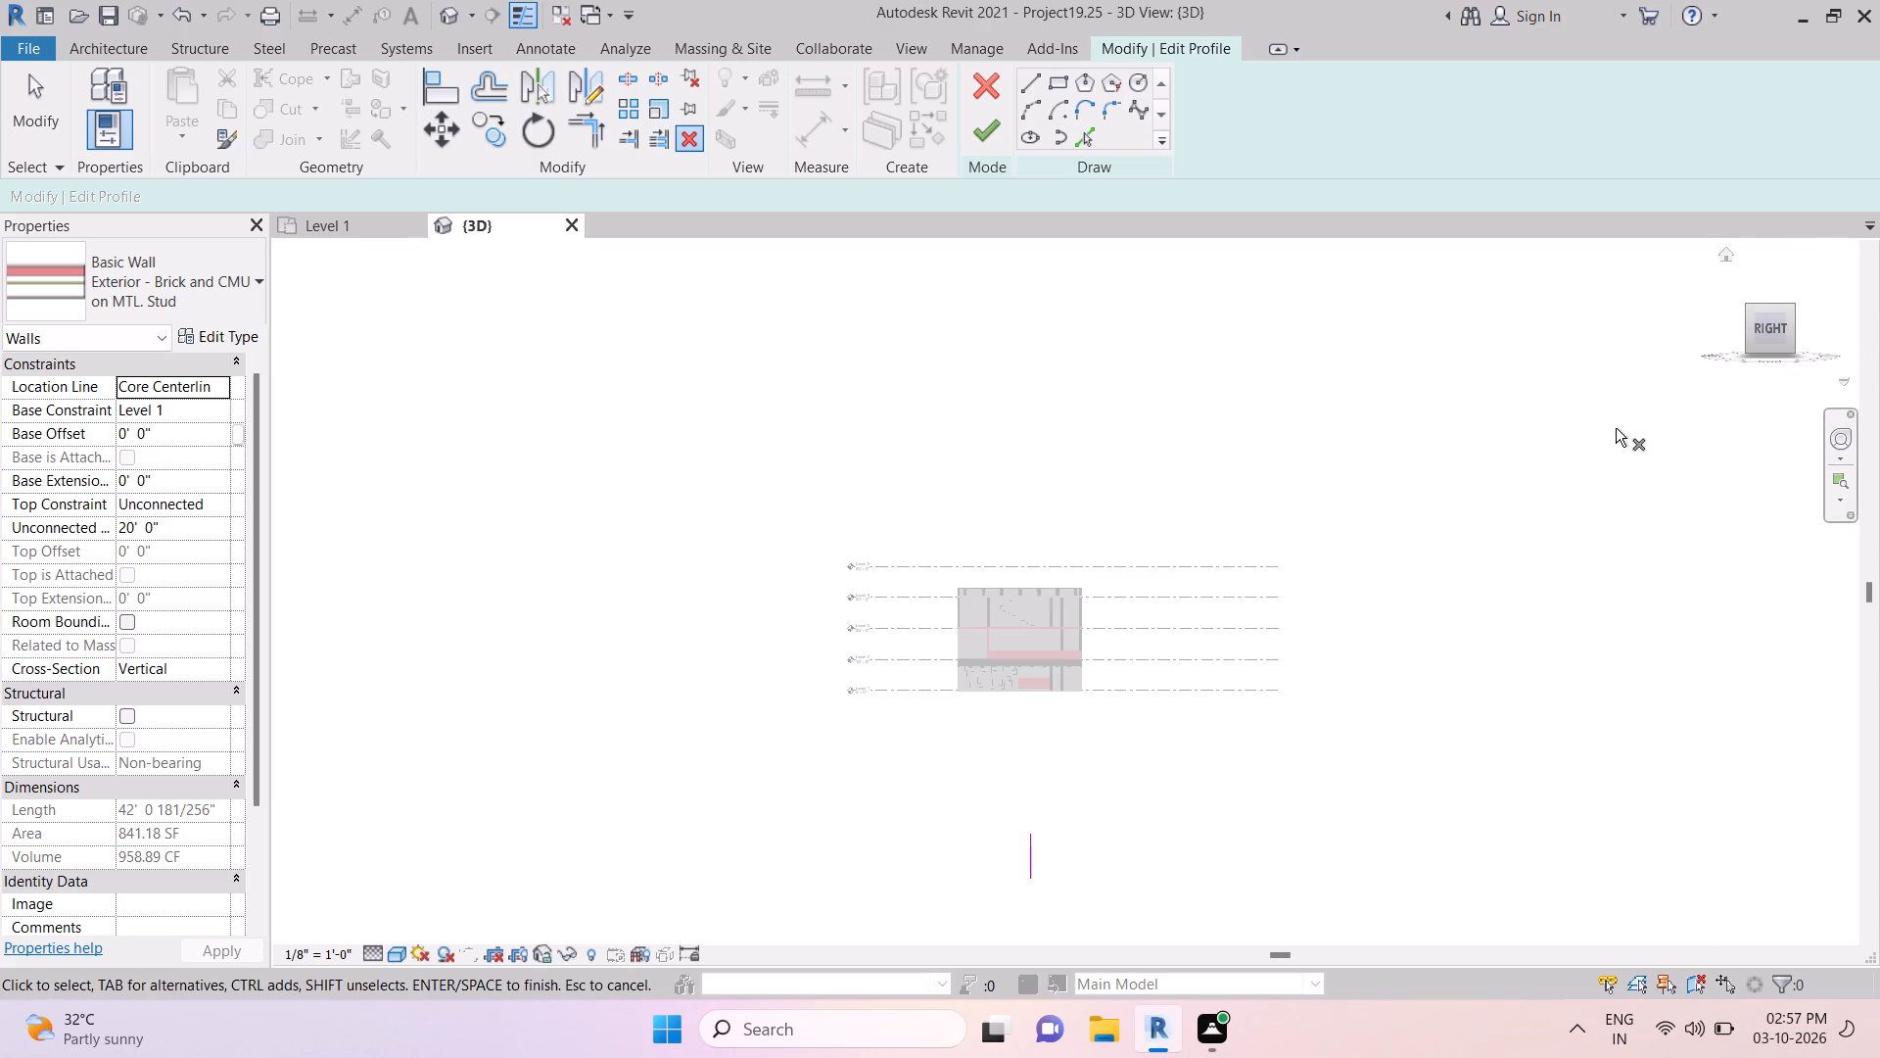
left_click(1738, 326)
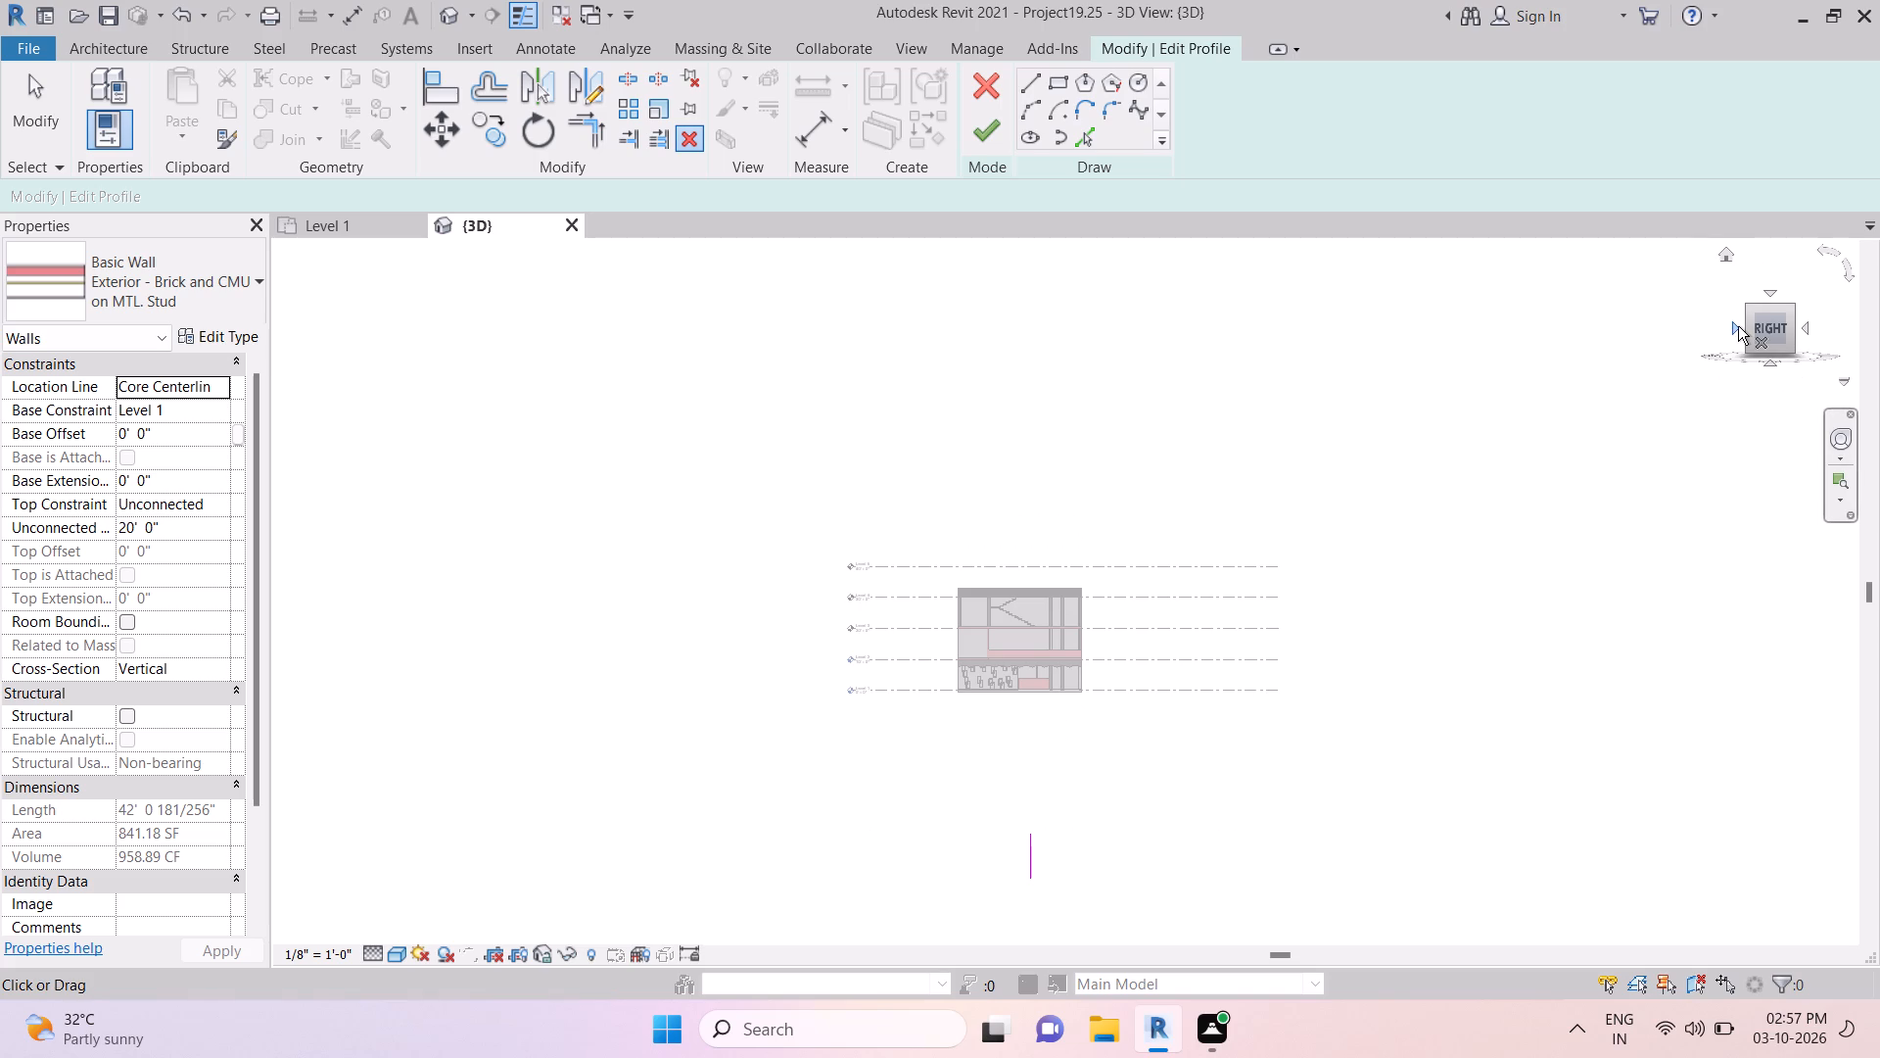
left_click(1804, 339)
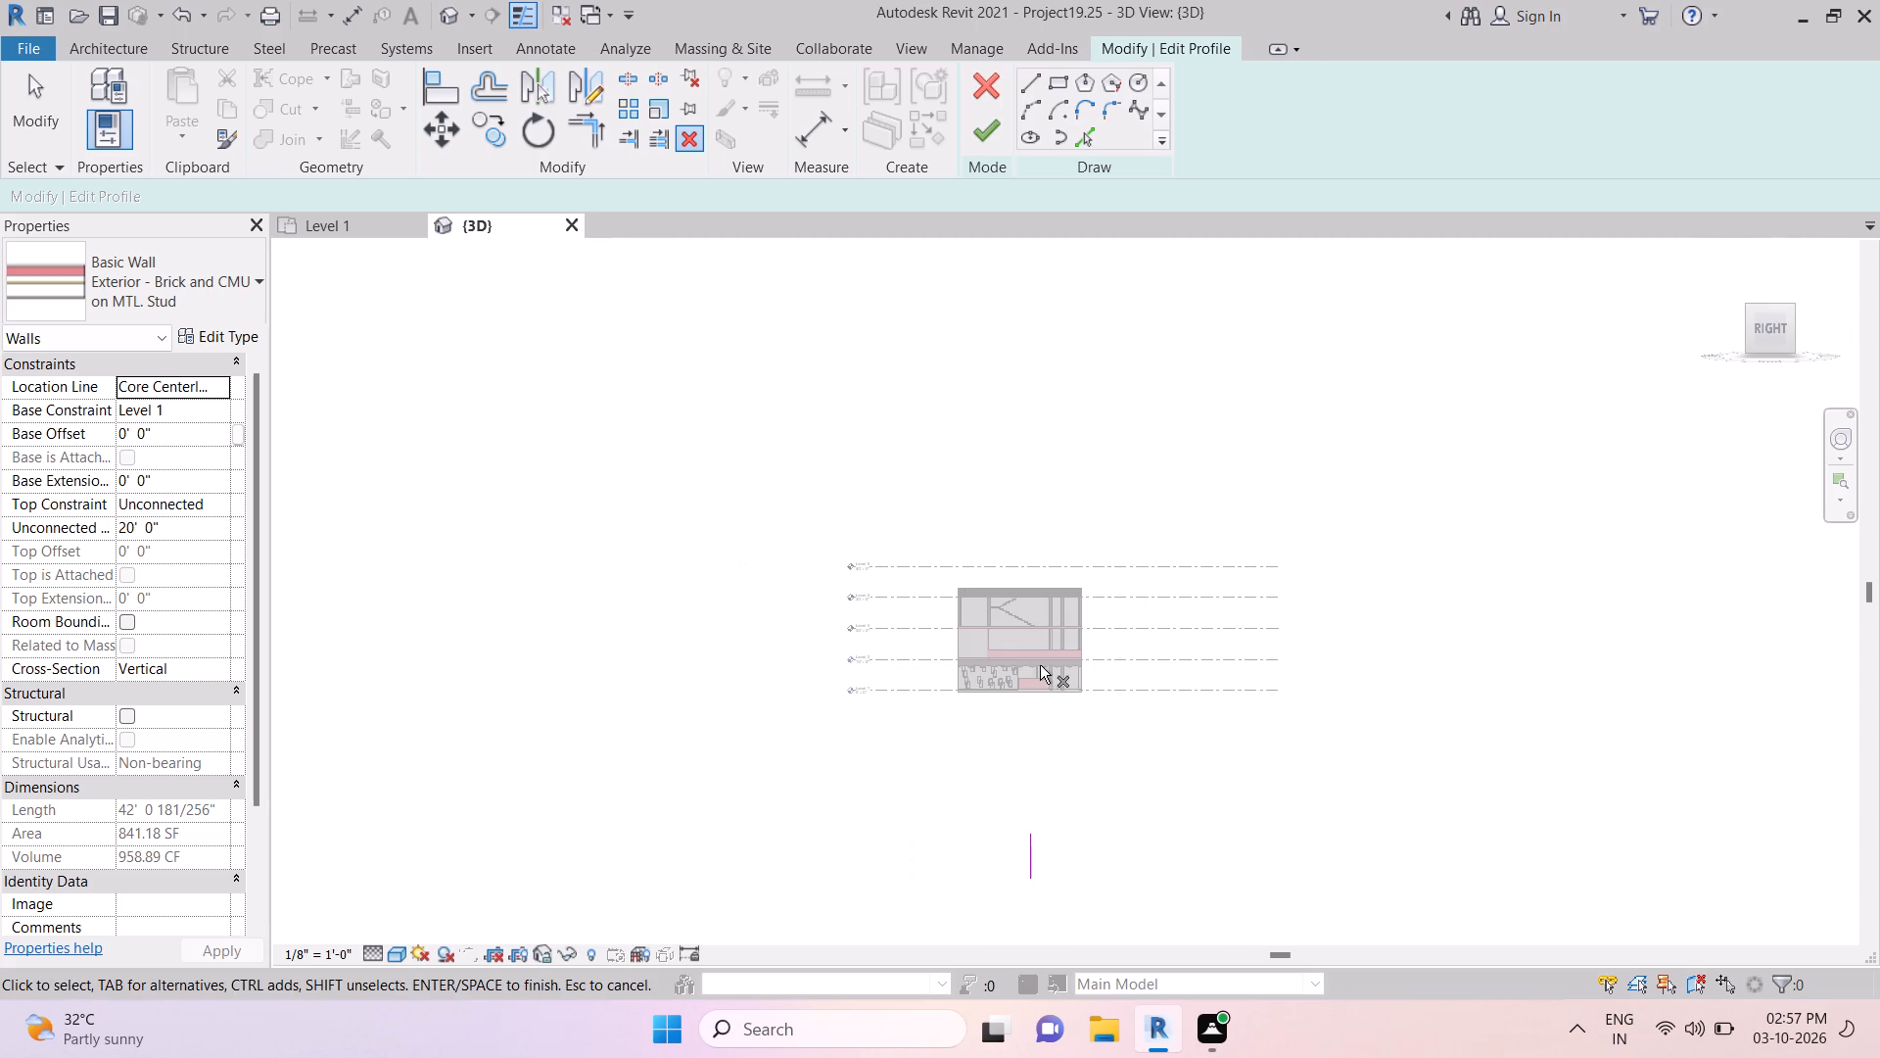
left_click(1422, 612)
left_click(1772, 288)
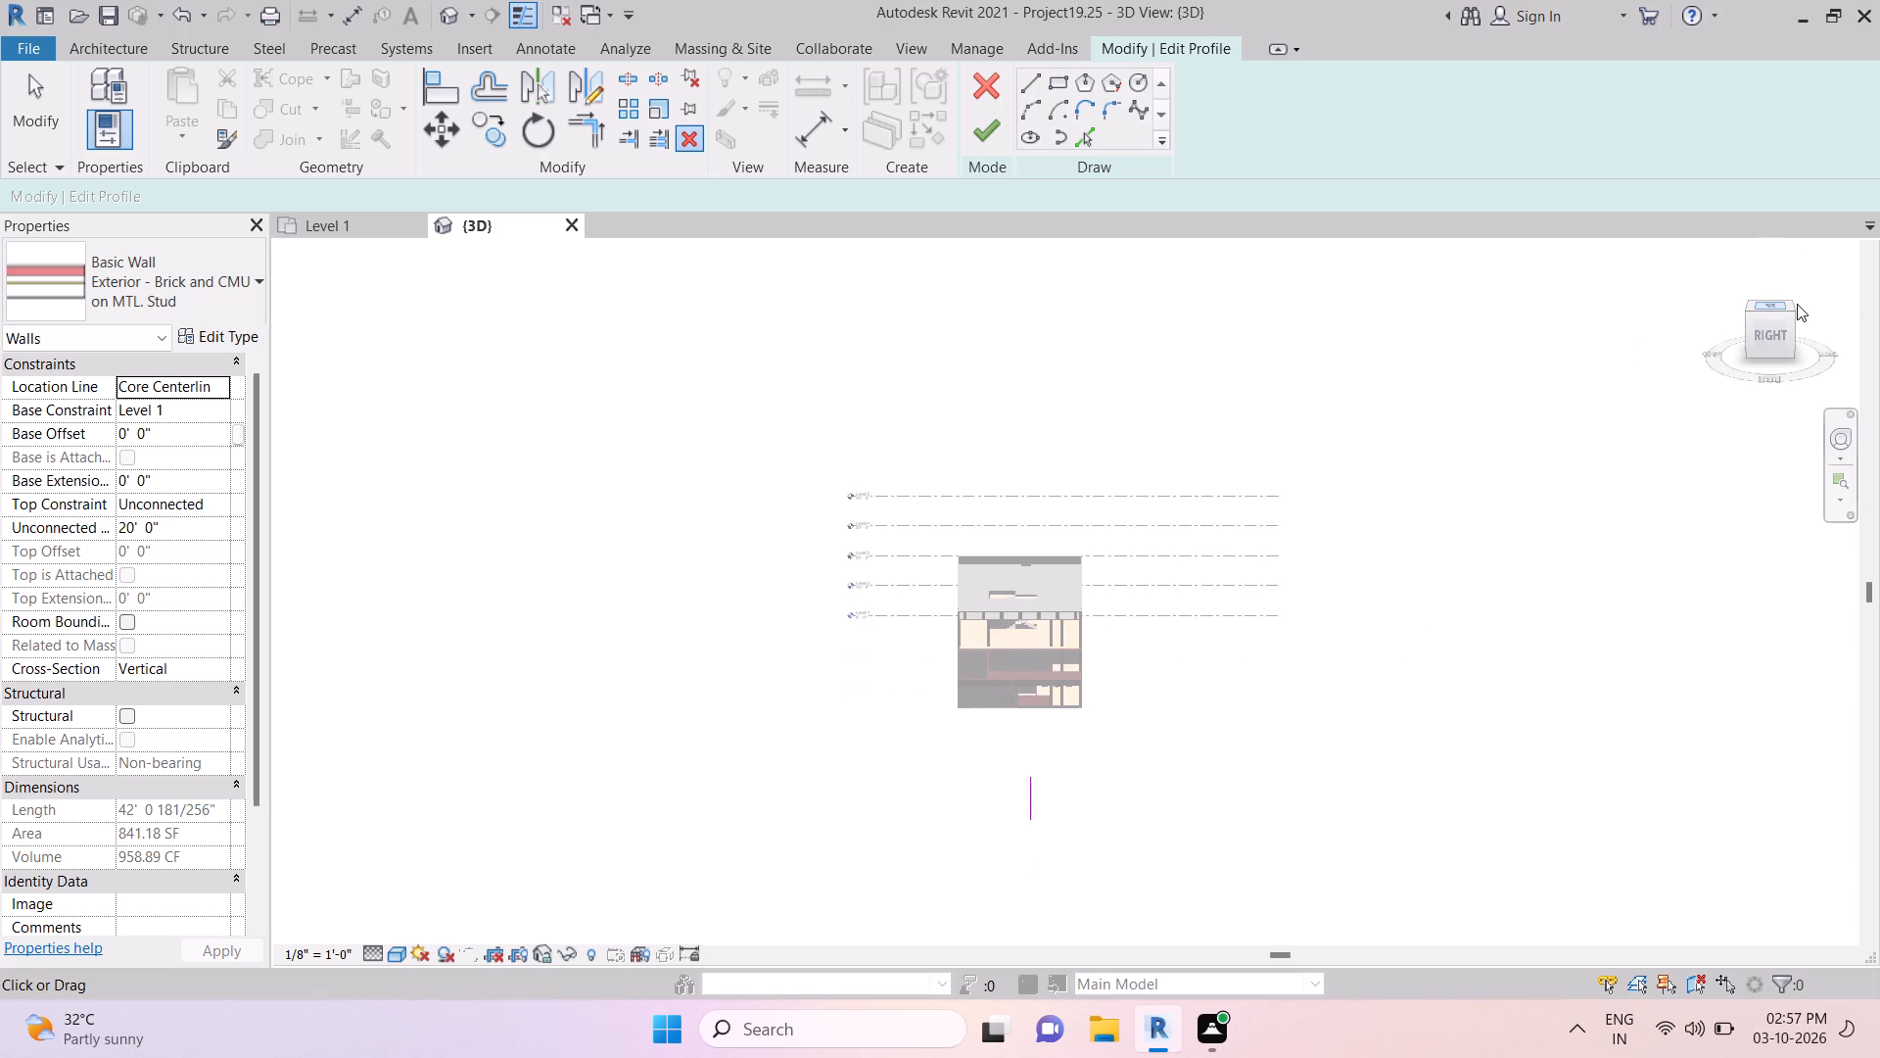
left_click(1825, 250)
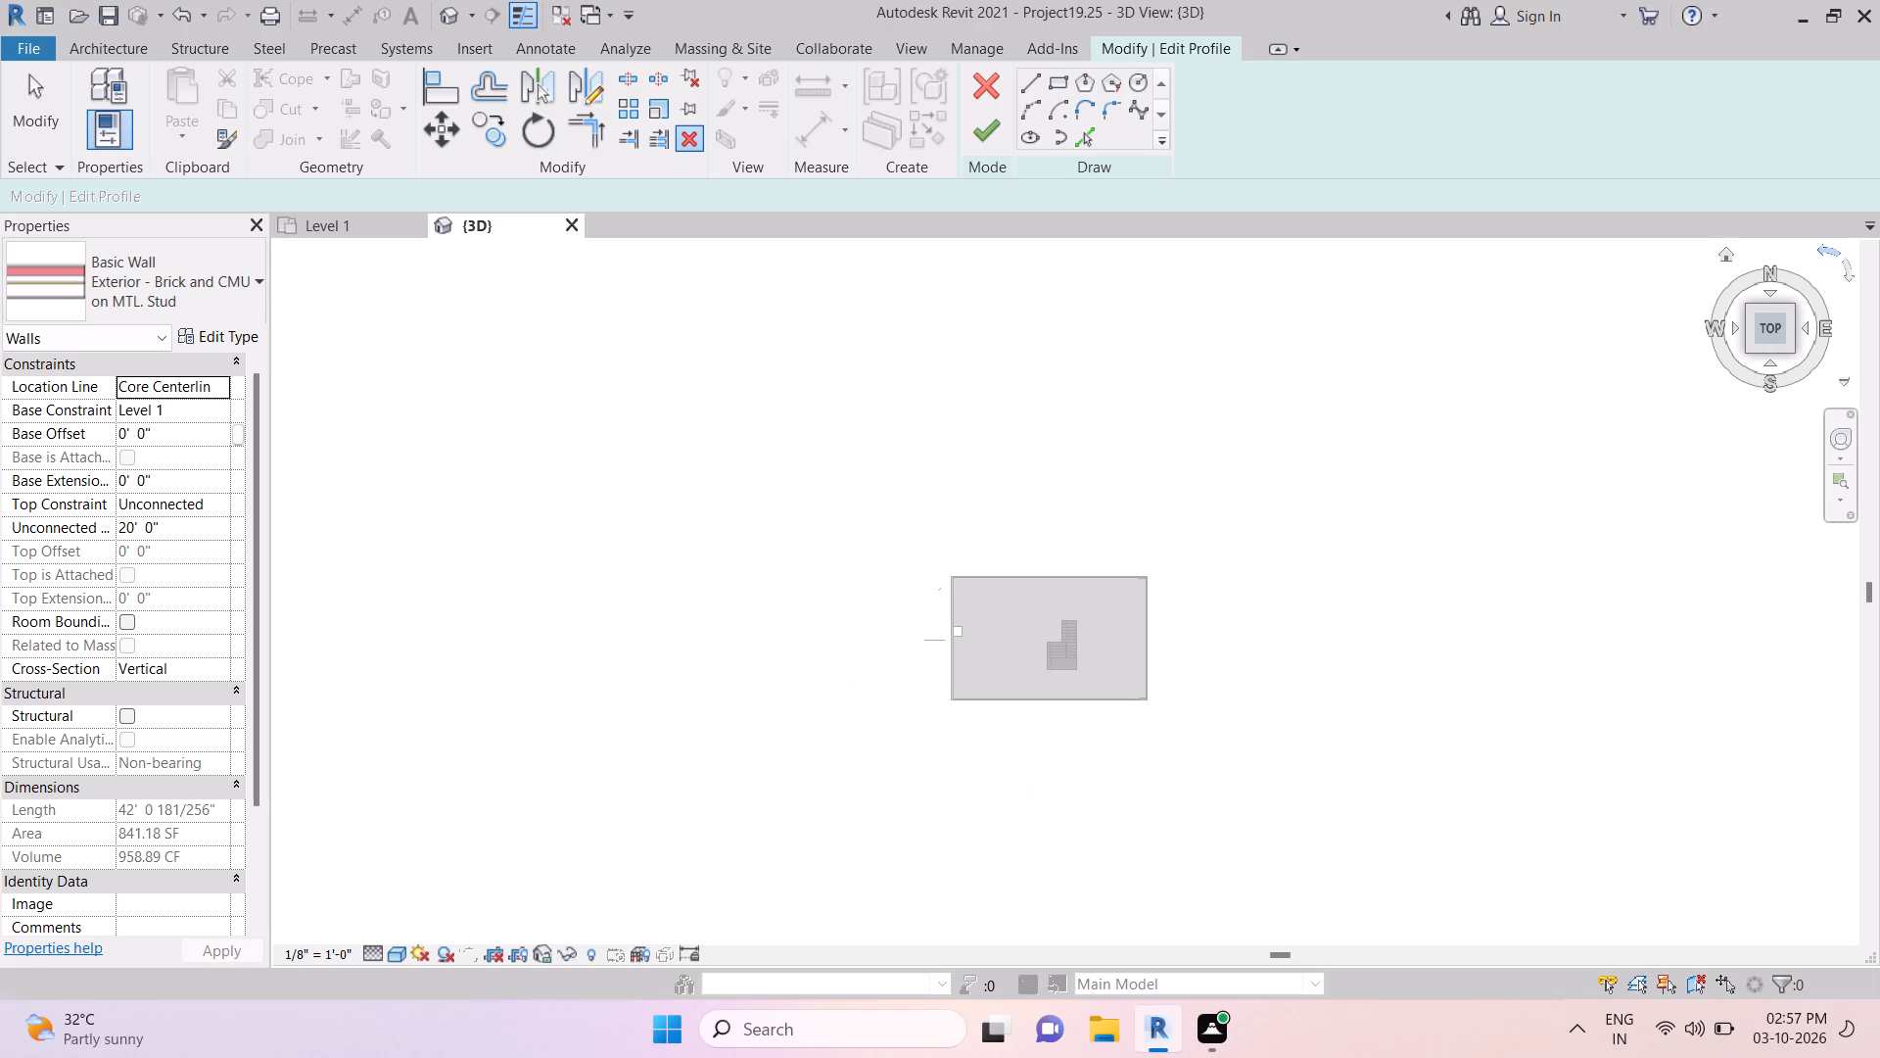
left_click(1852, 275)
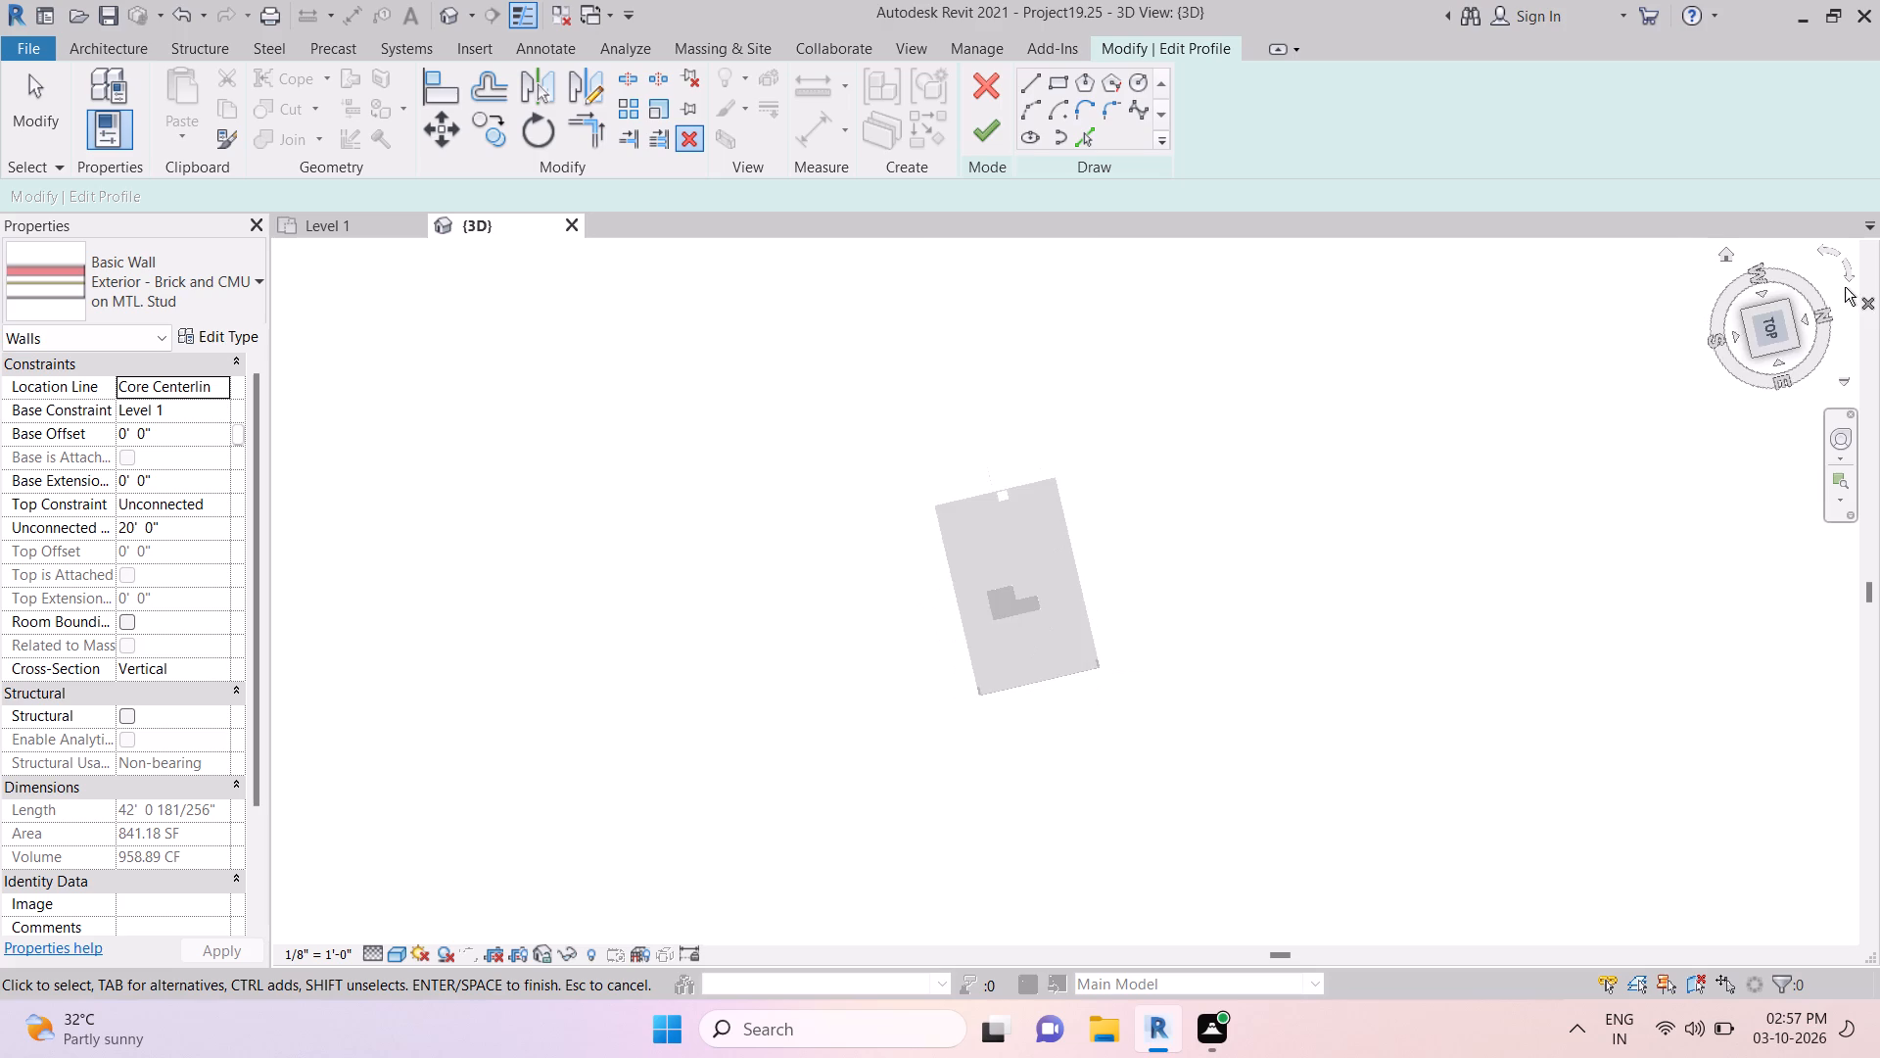
left_click(1837, 296)
left_click(1725, 259)
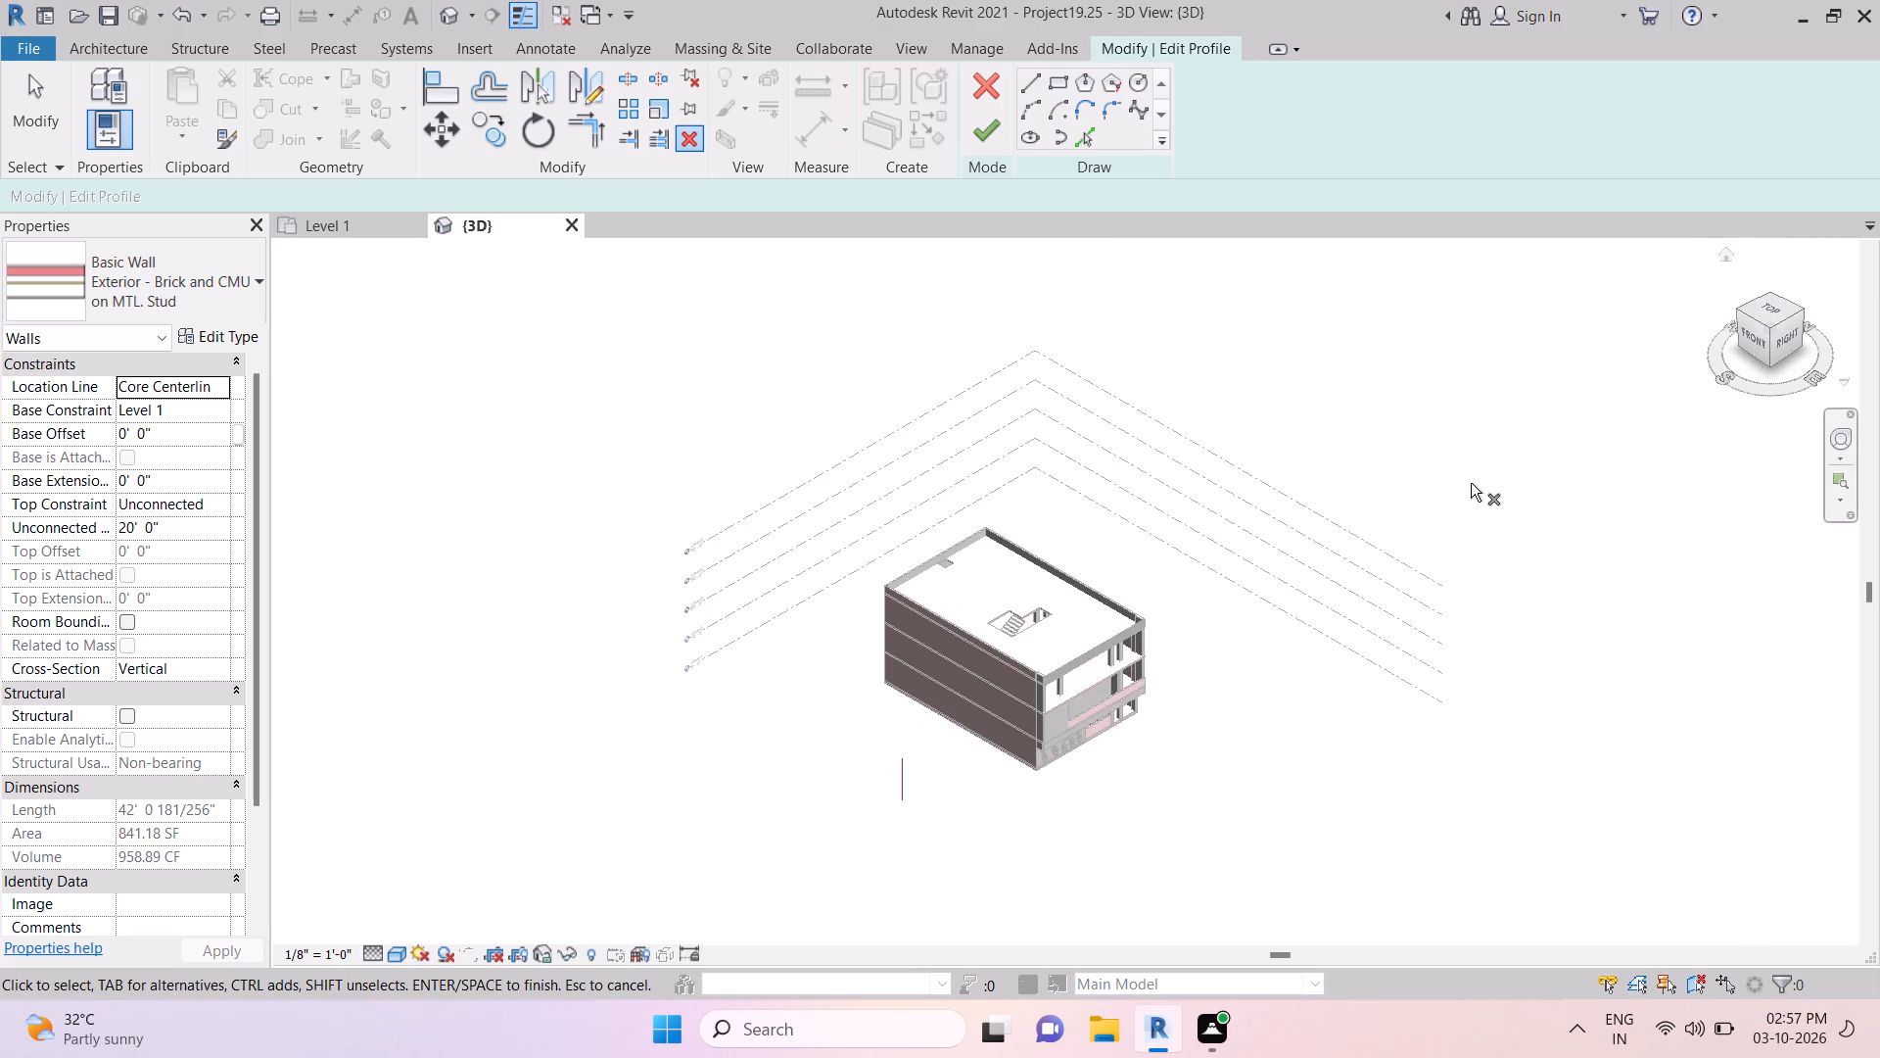
scroll(1070, 525, "down", 2)
scroll(1087, 524, "up", 1)
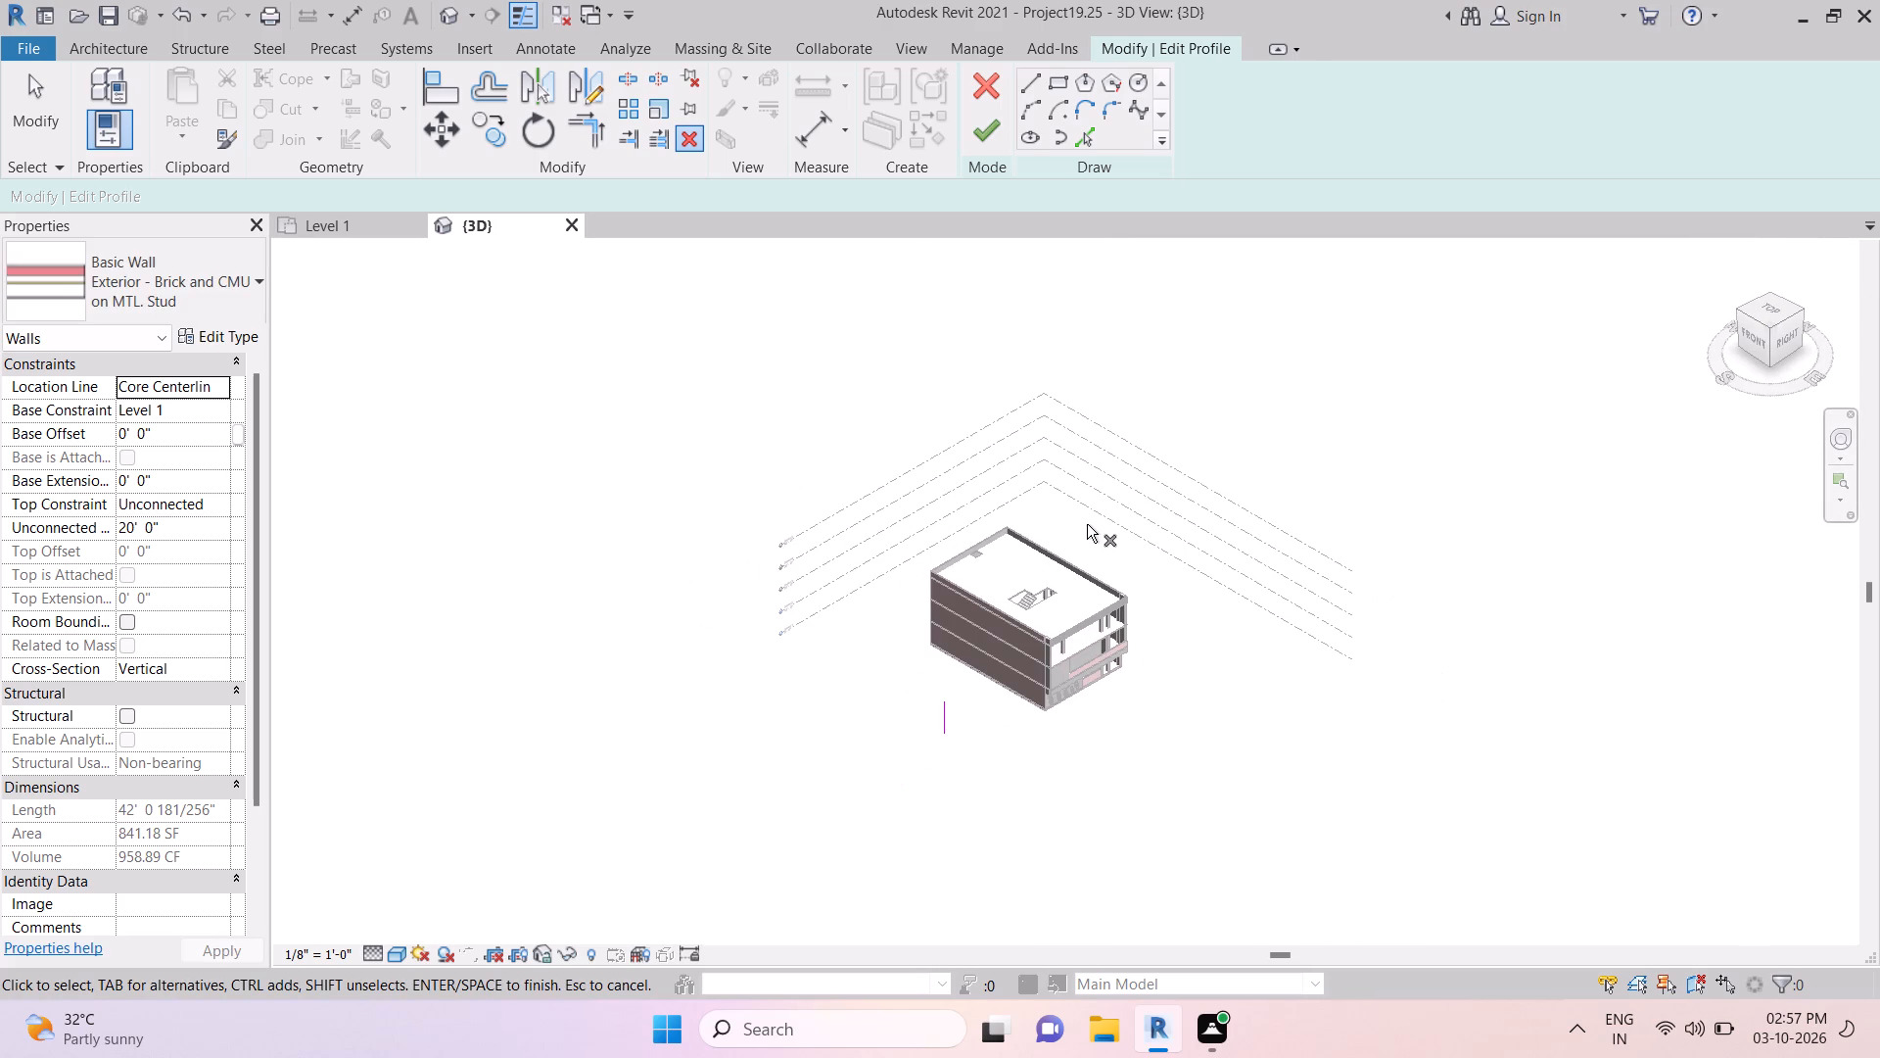
scroll(1105, 521, "up", 4)
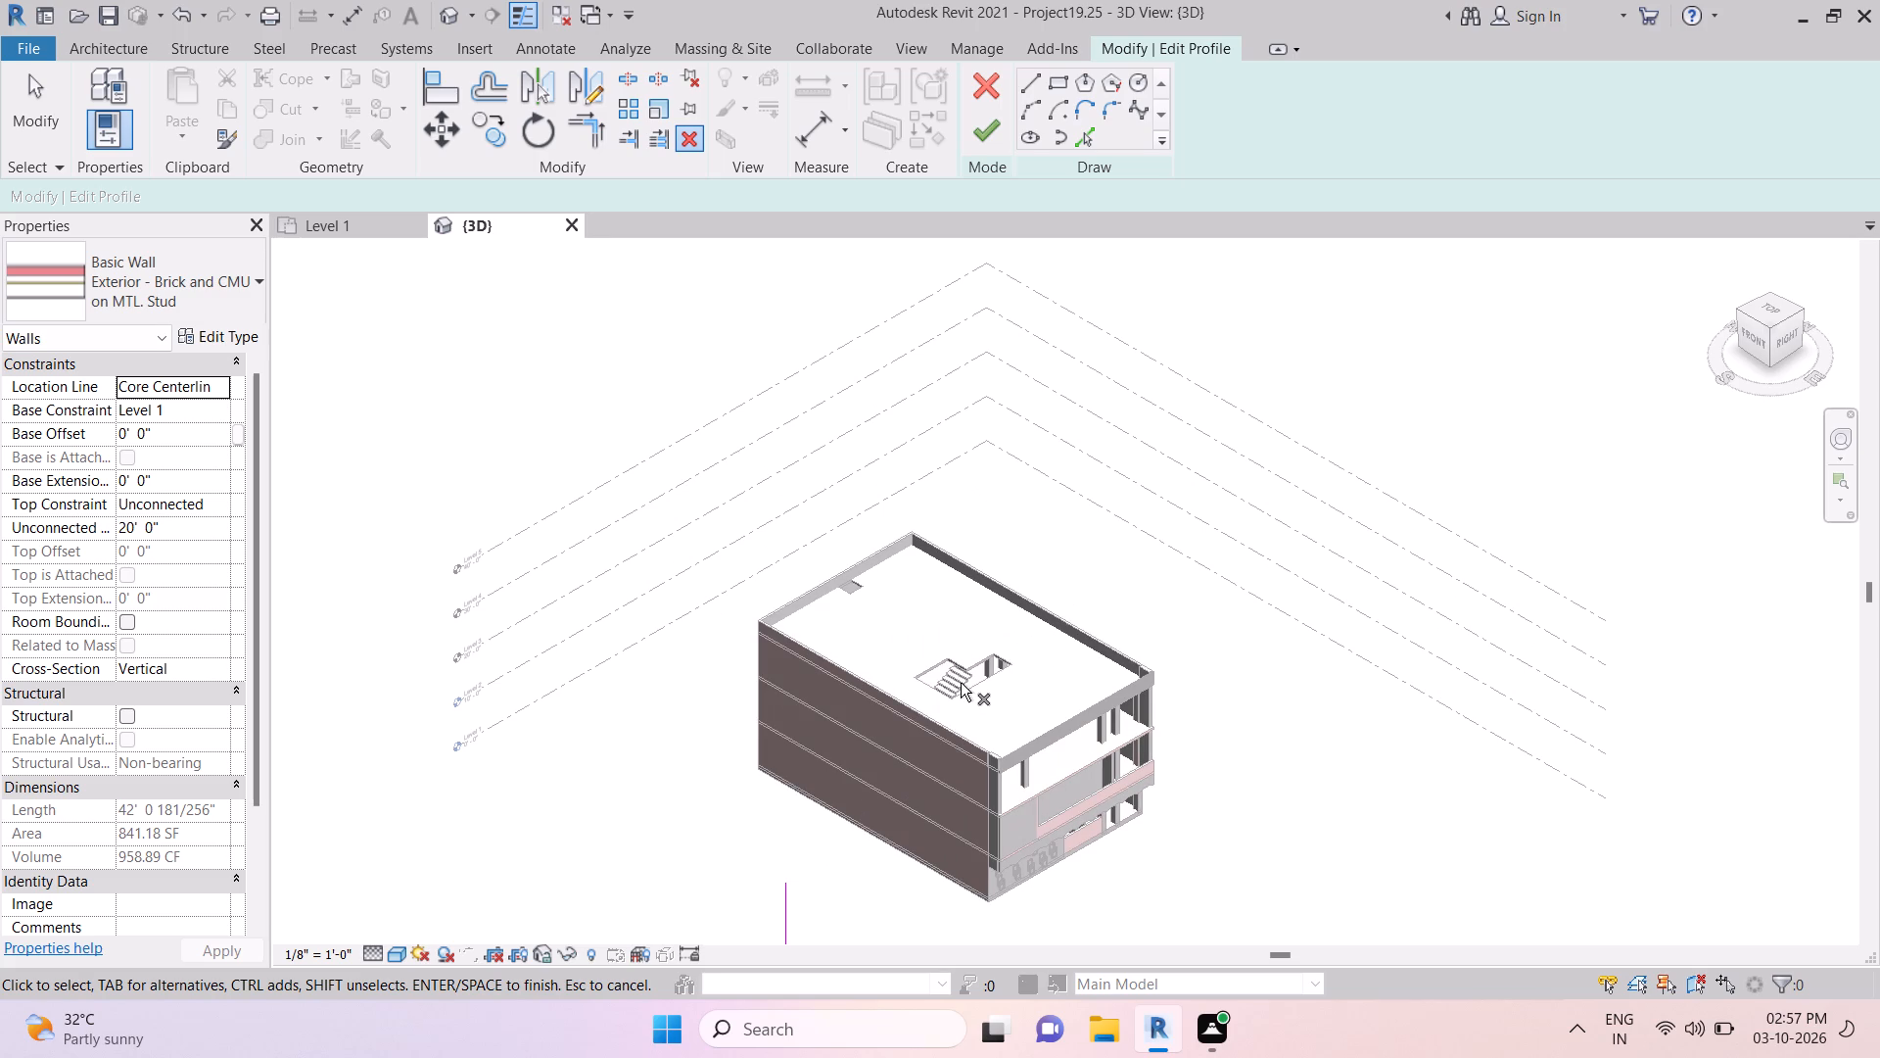
Open the Level 1 floor plan from the lowest level marker beside the building in the 3D view.
left_click(961, 683)
left_click(476, 678)
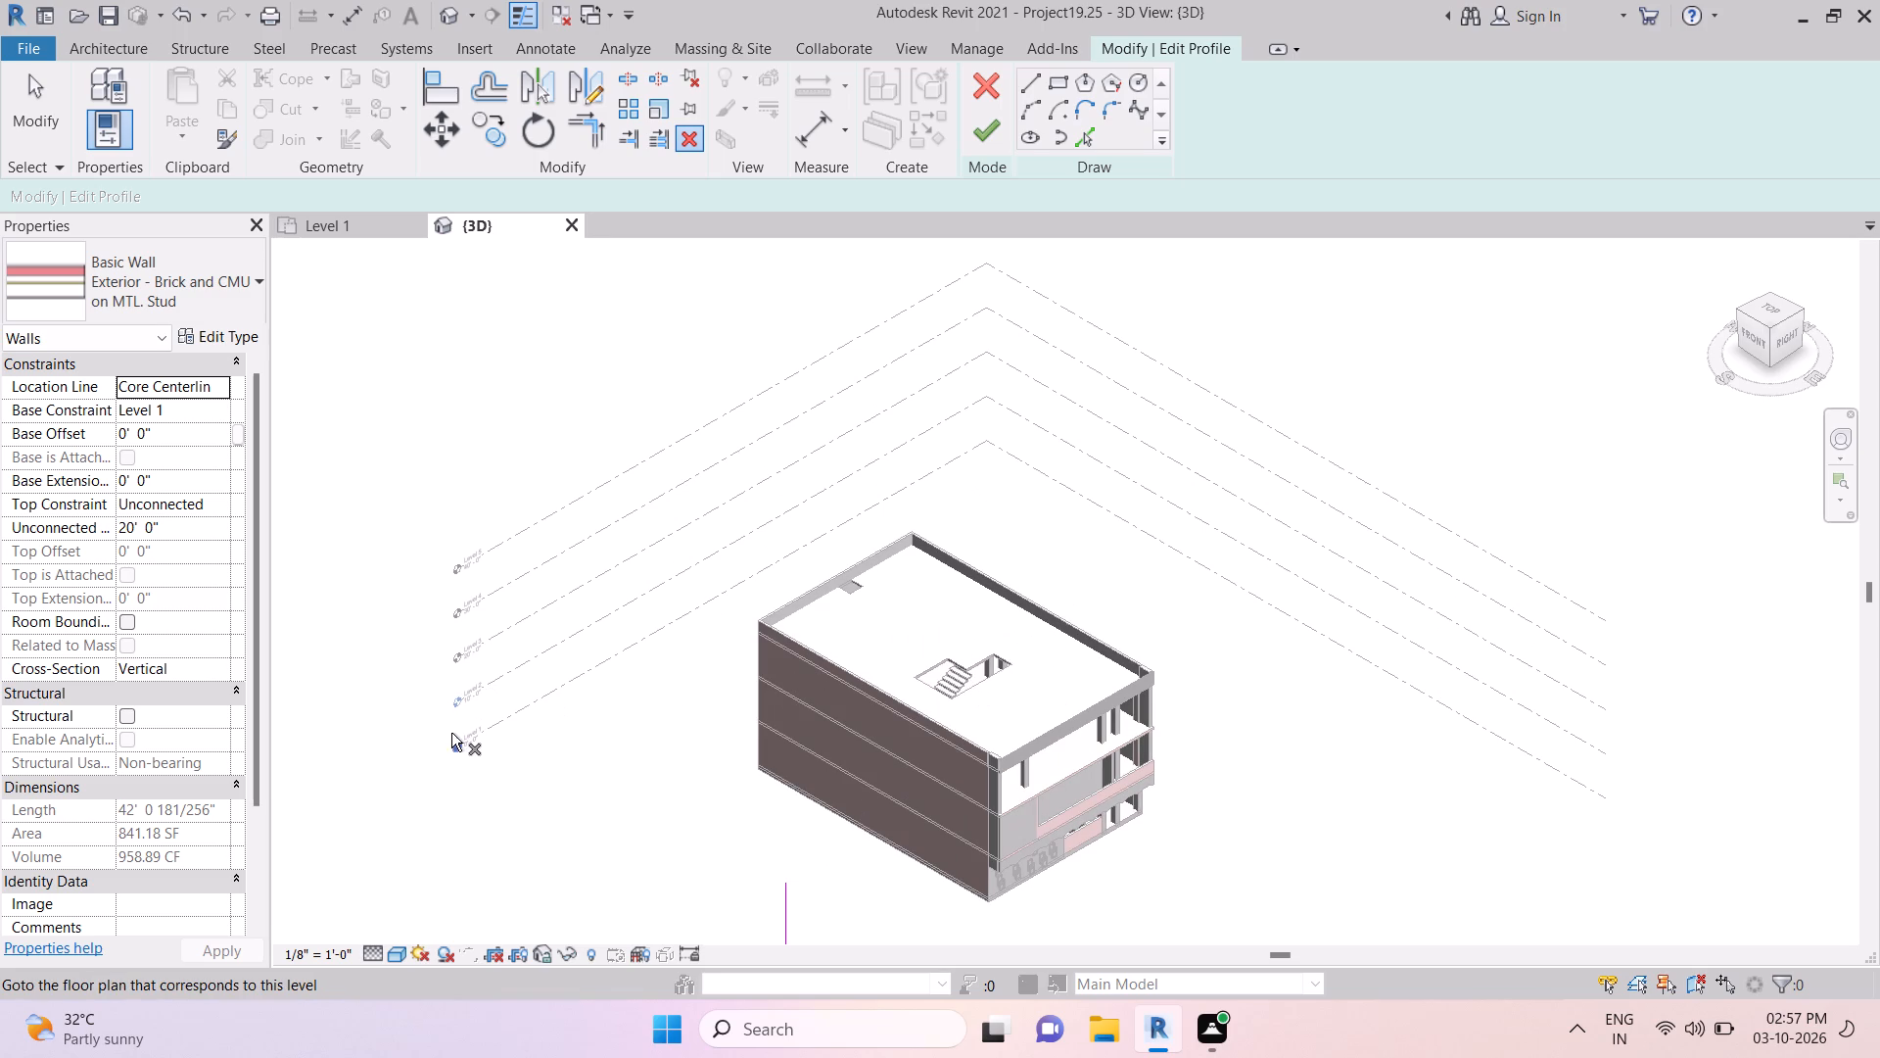
left_click(463, 732)
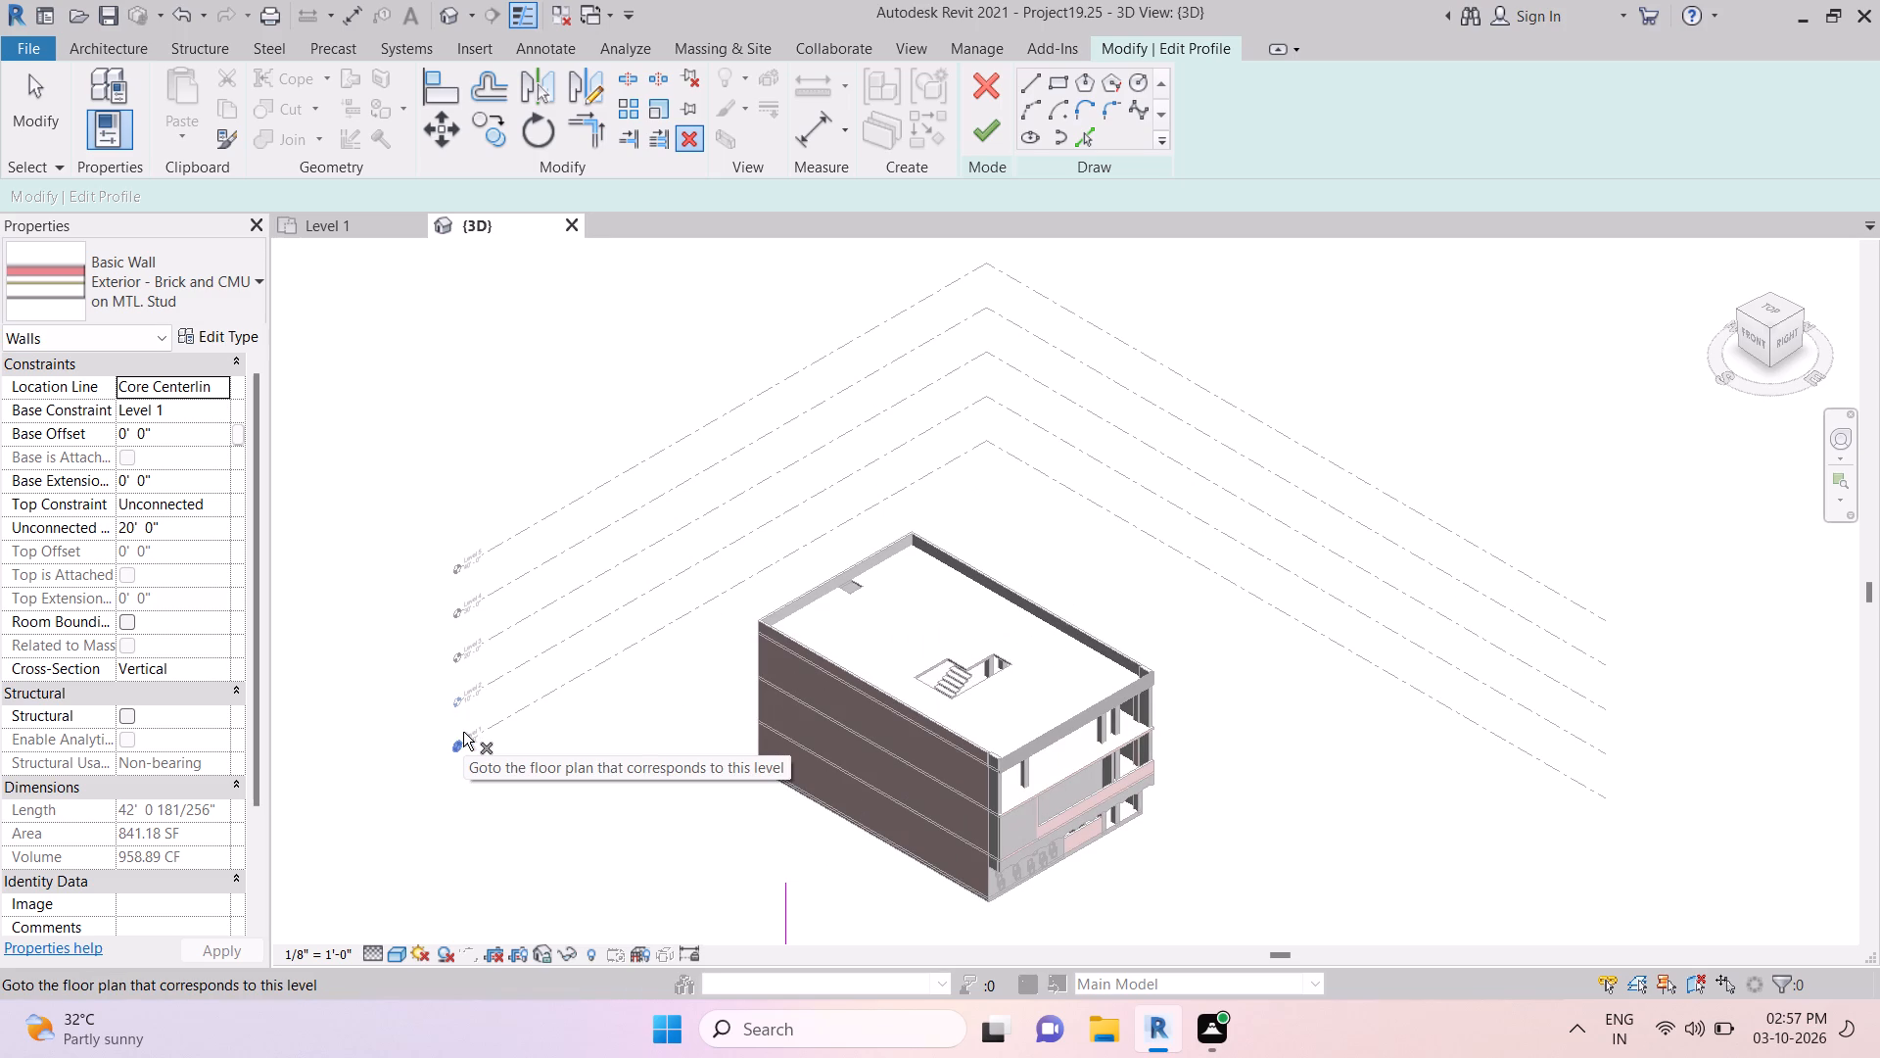
left_click(480, 675)
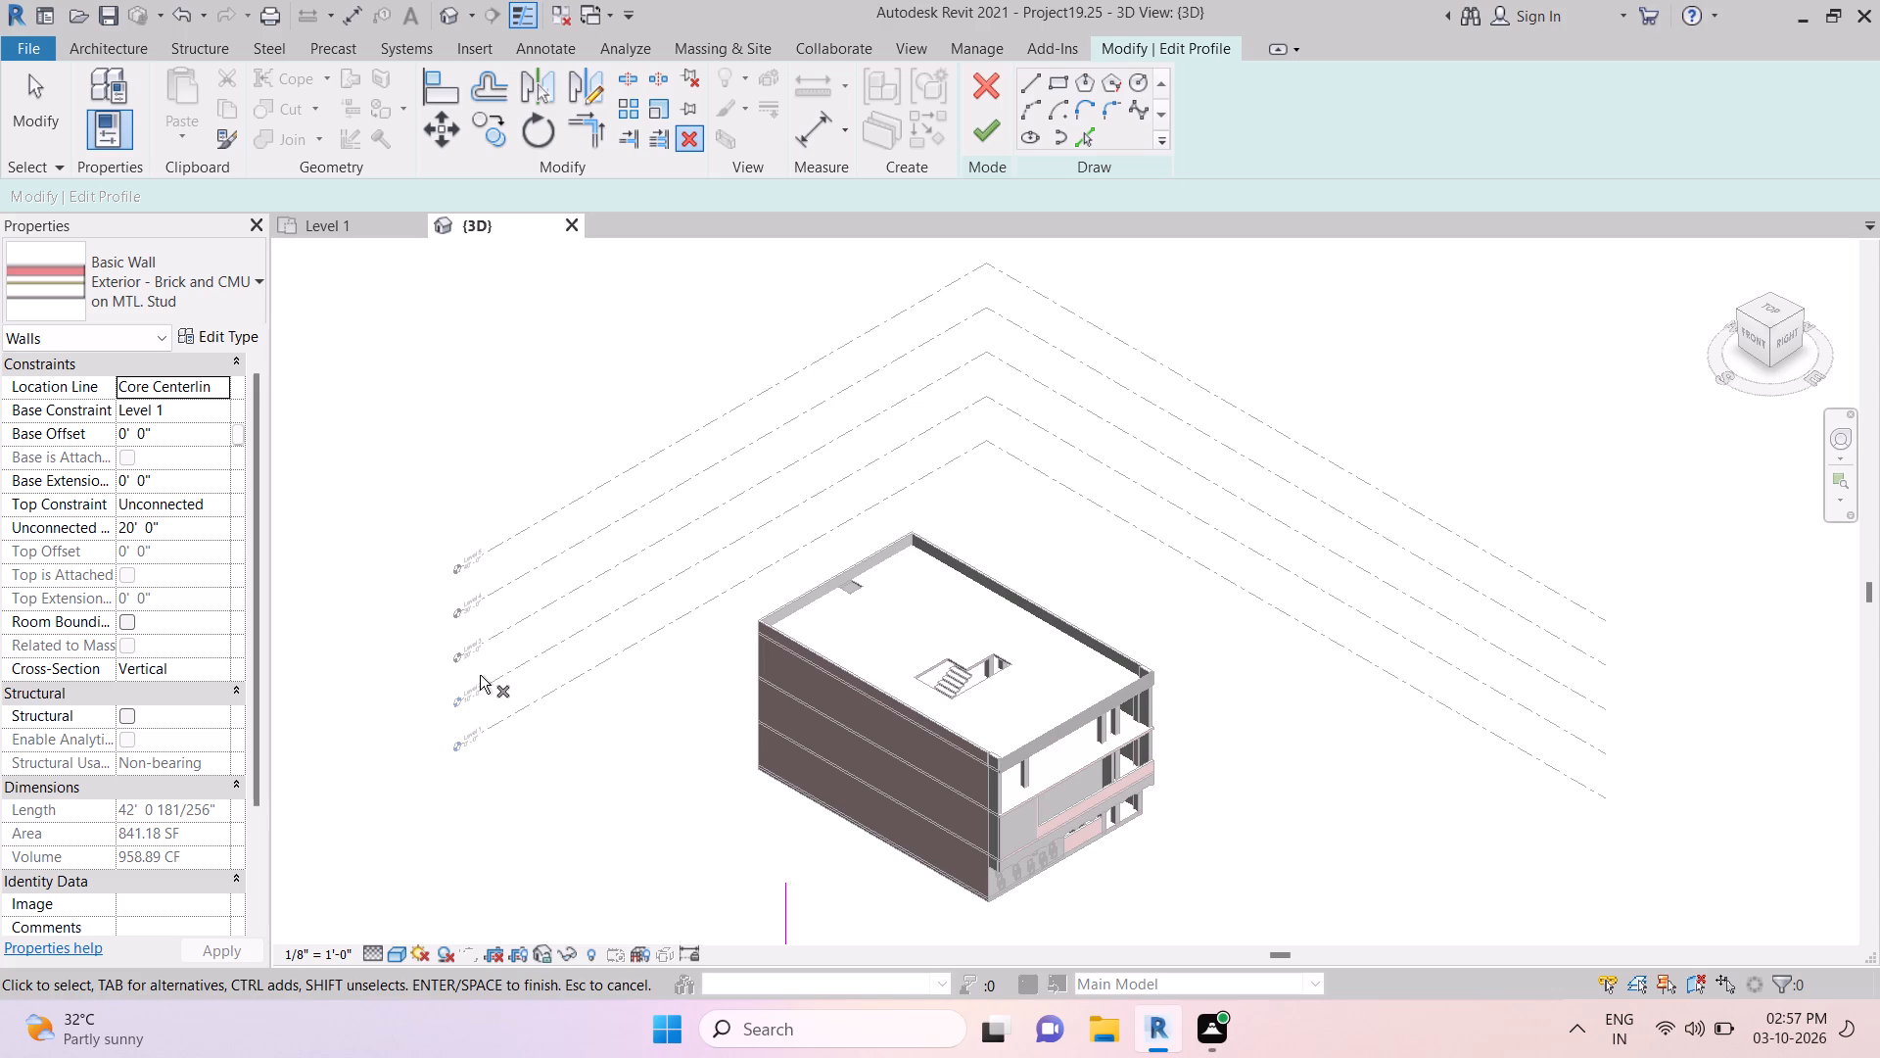
left_click(482, 694)
left_click(456, 693)
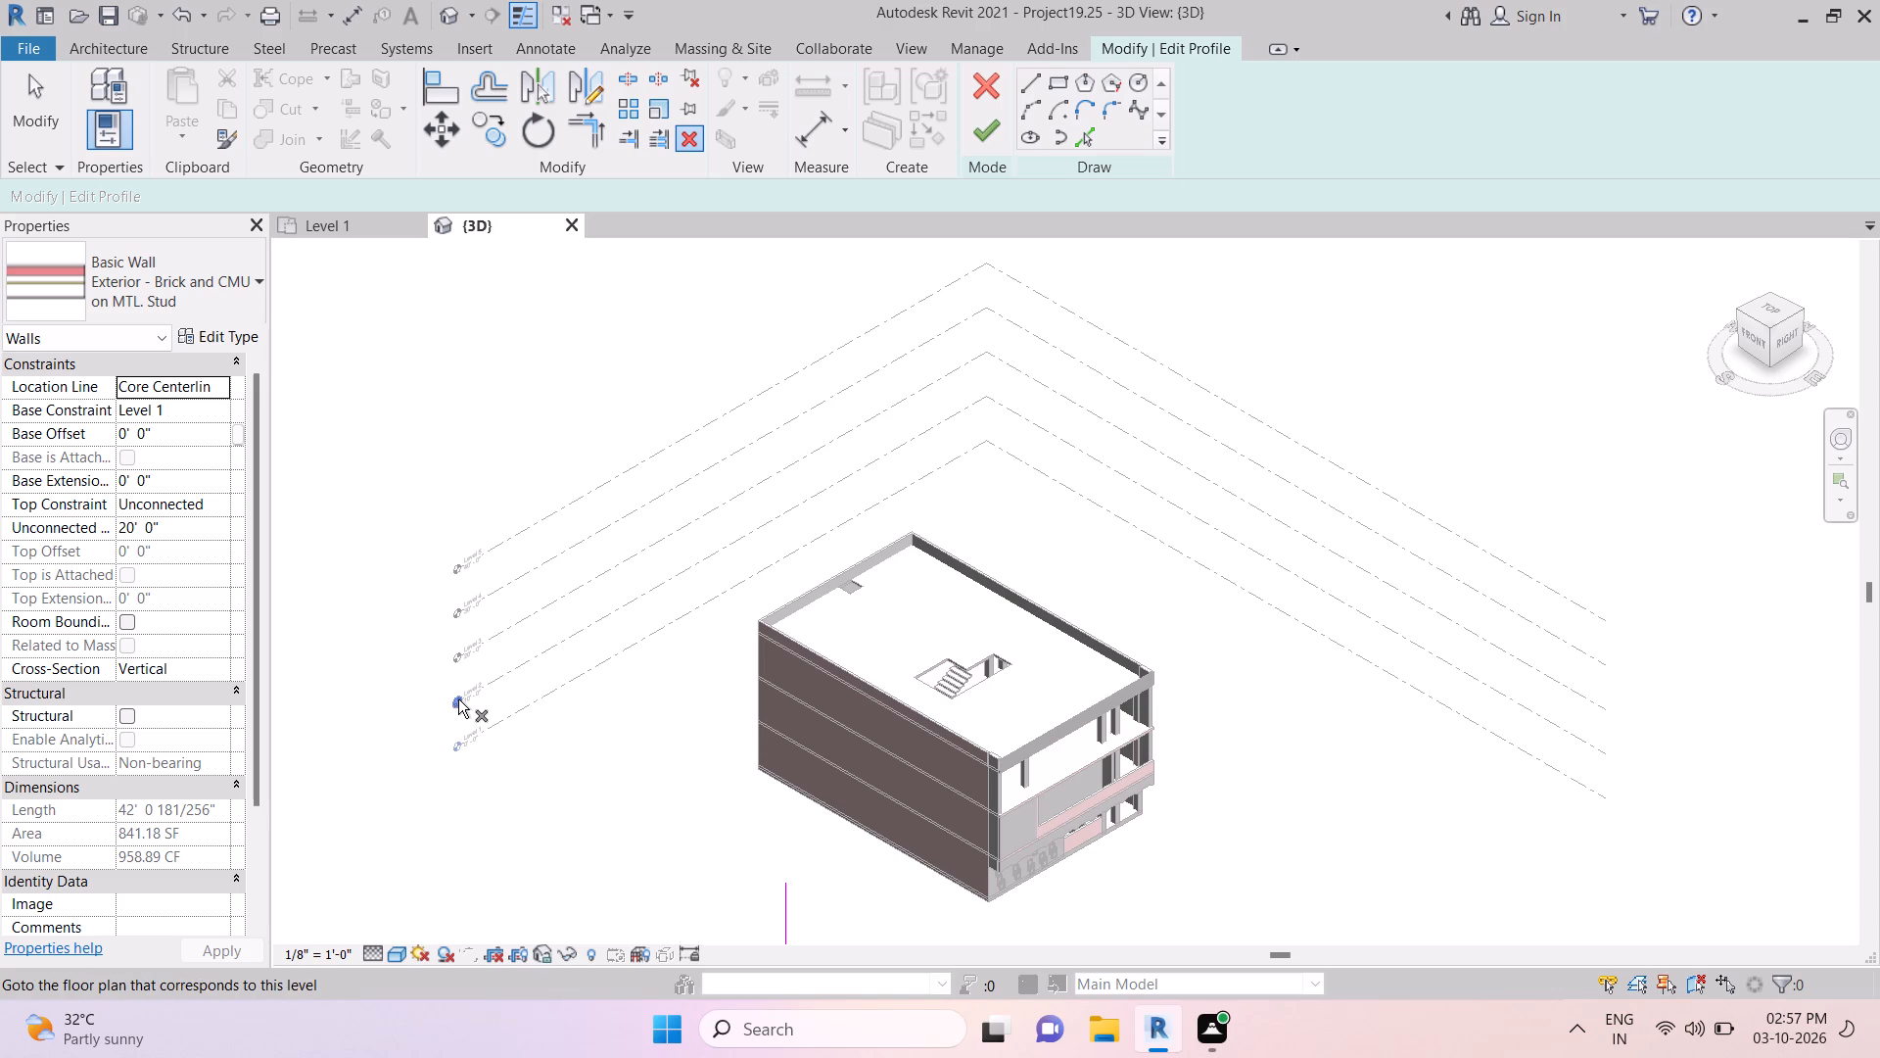
left_click(458, 699)
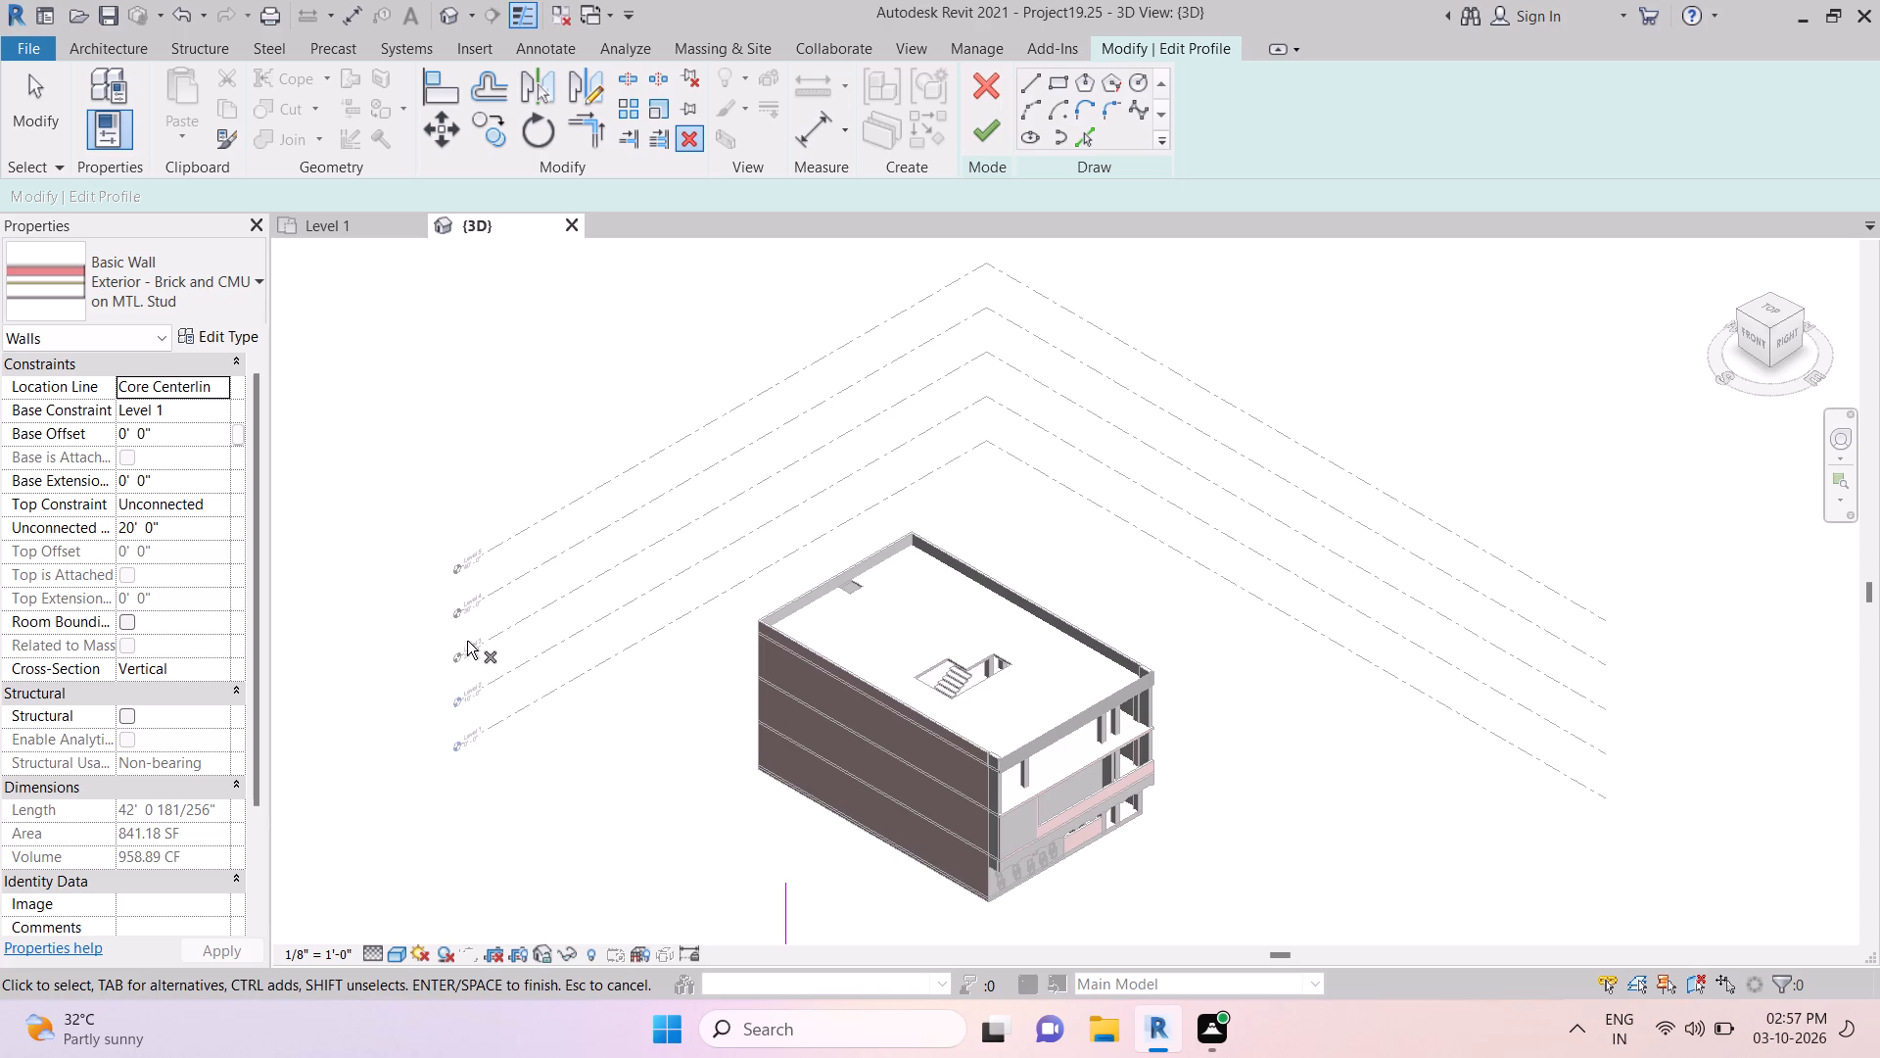
left_click(458, 659)
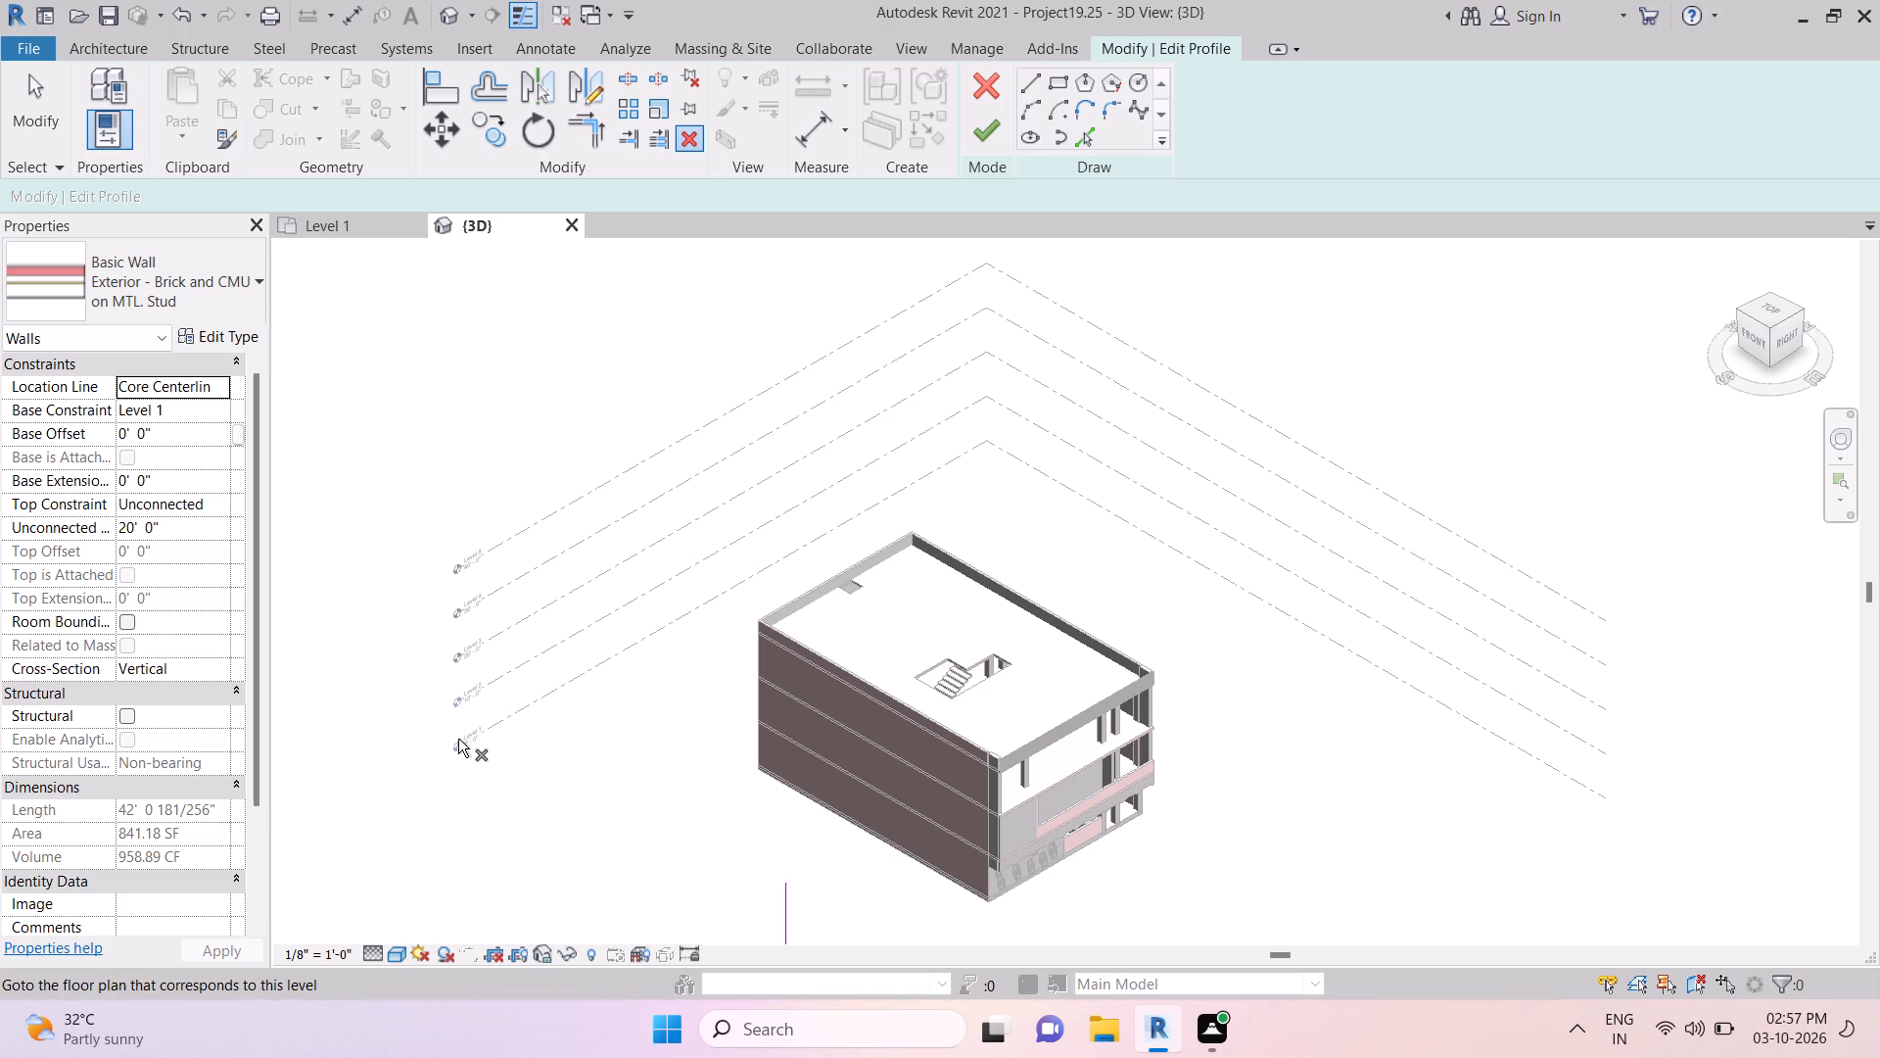
left_click(458, 739)
double_click(458, 739)
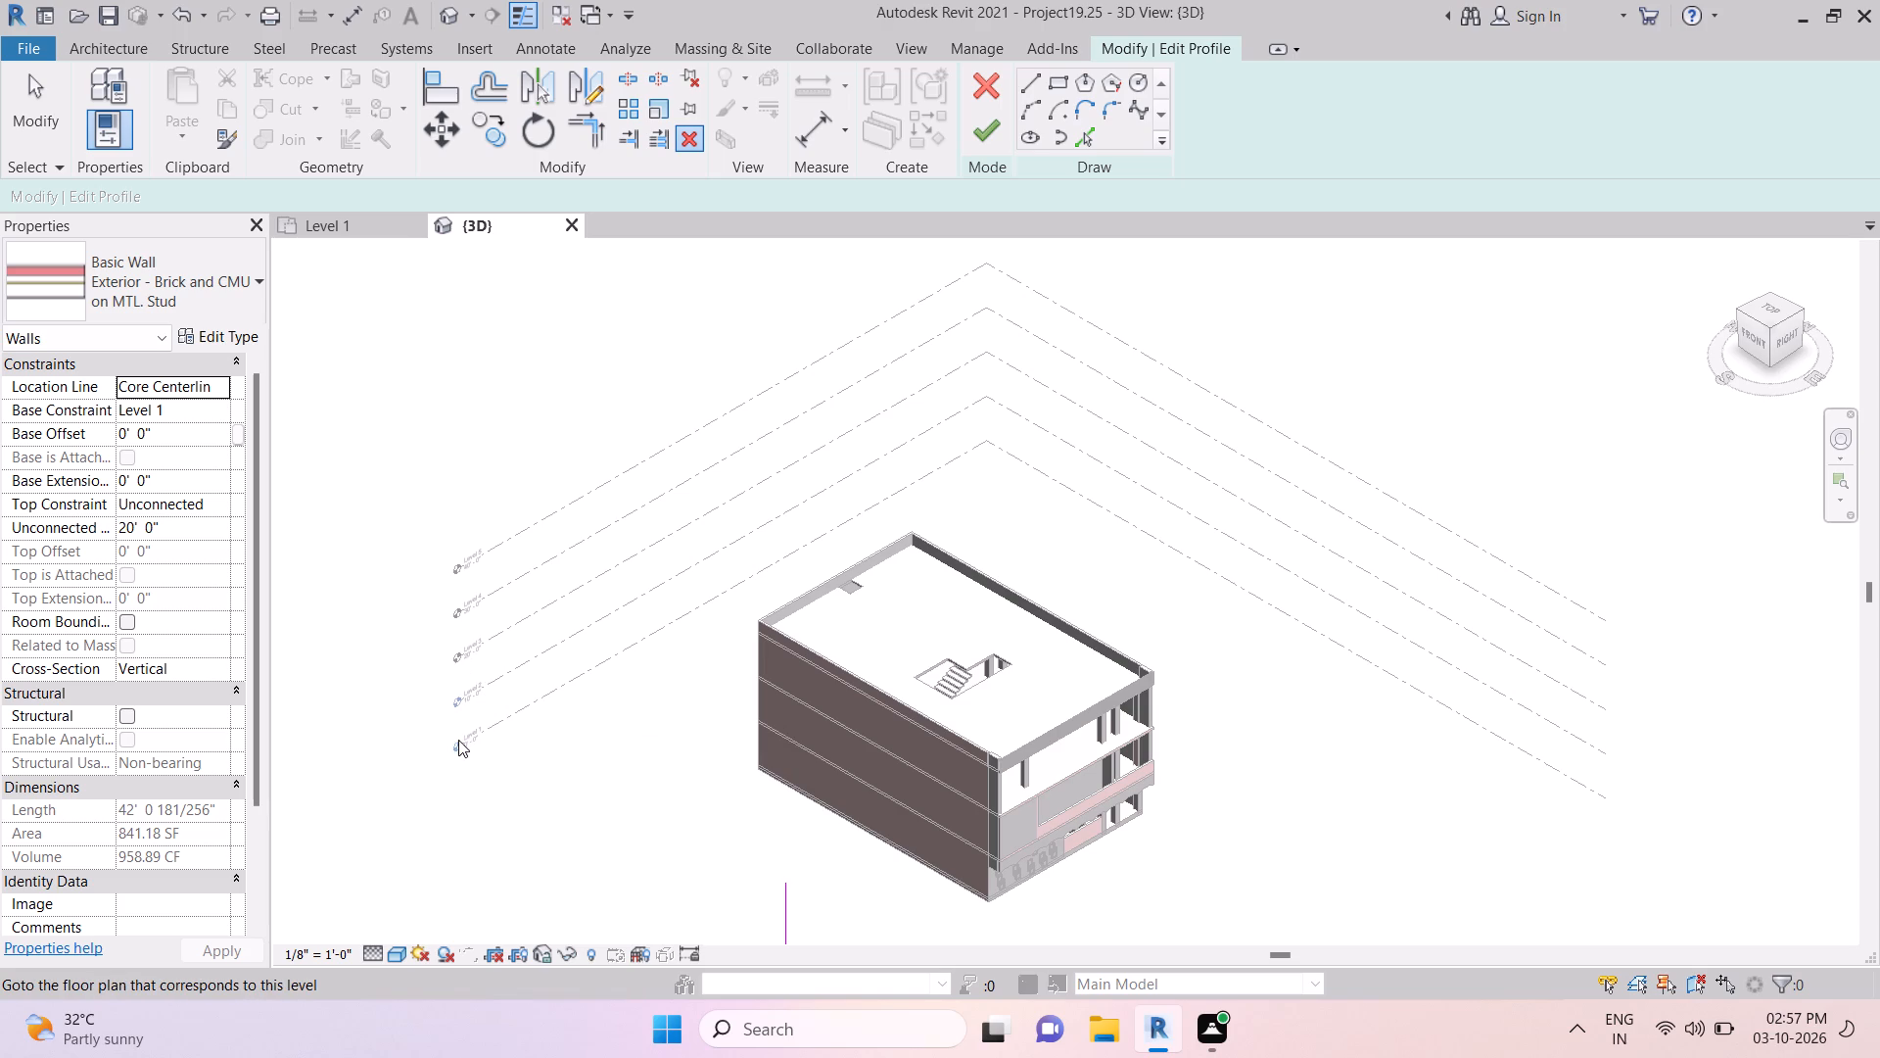
left_click(458, 742)
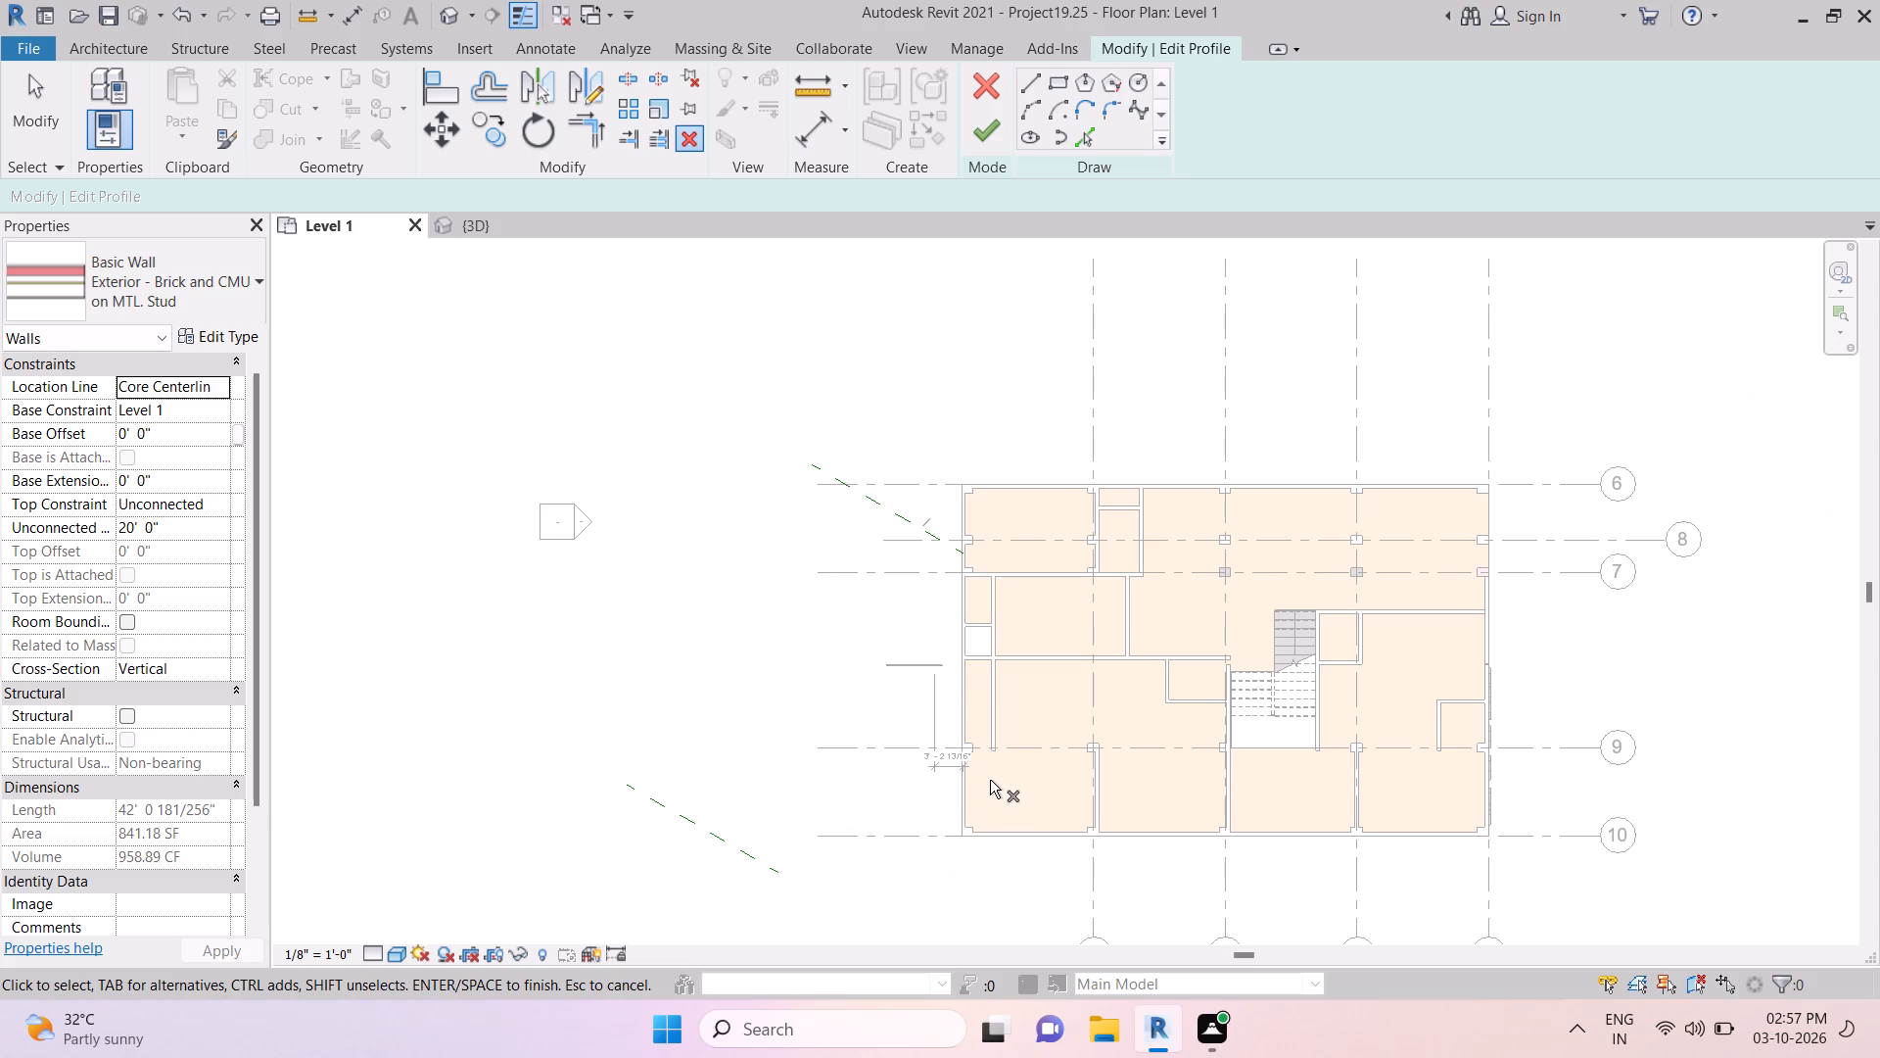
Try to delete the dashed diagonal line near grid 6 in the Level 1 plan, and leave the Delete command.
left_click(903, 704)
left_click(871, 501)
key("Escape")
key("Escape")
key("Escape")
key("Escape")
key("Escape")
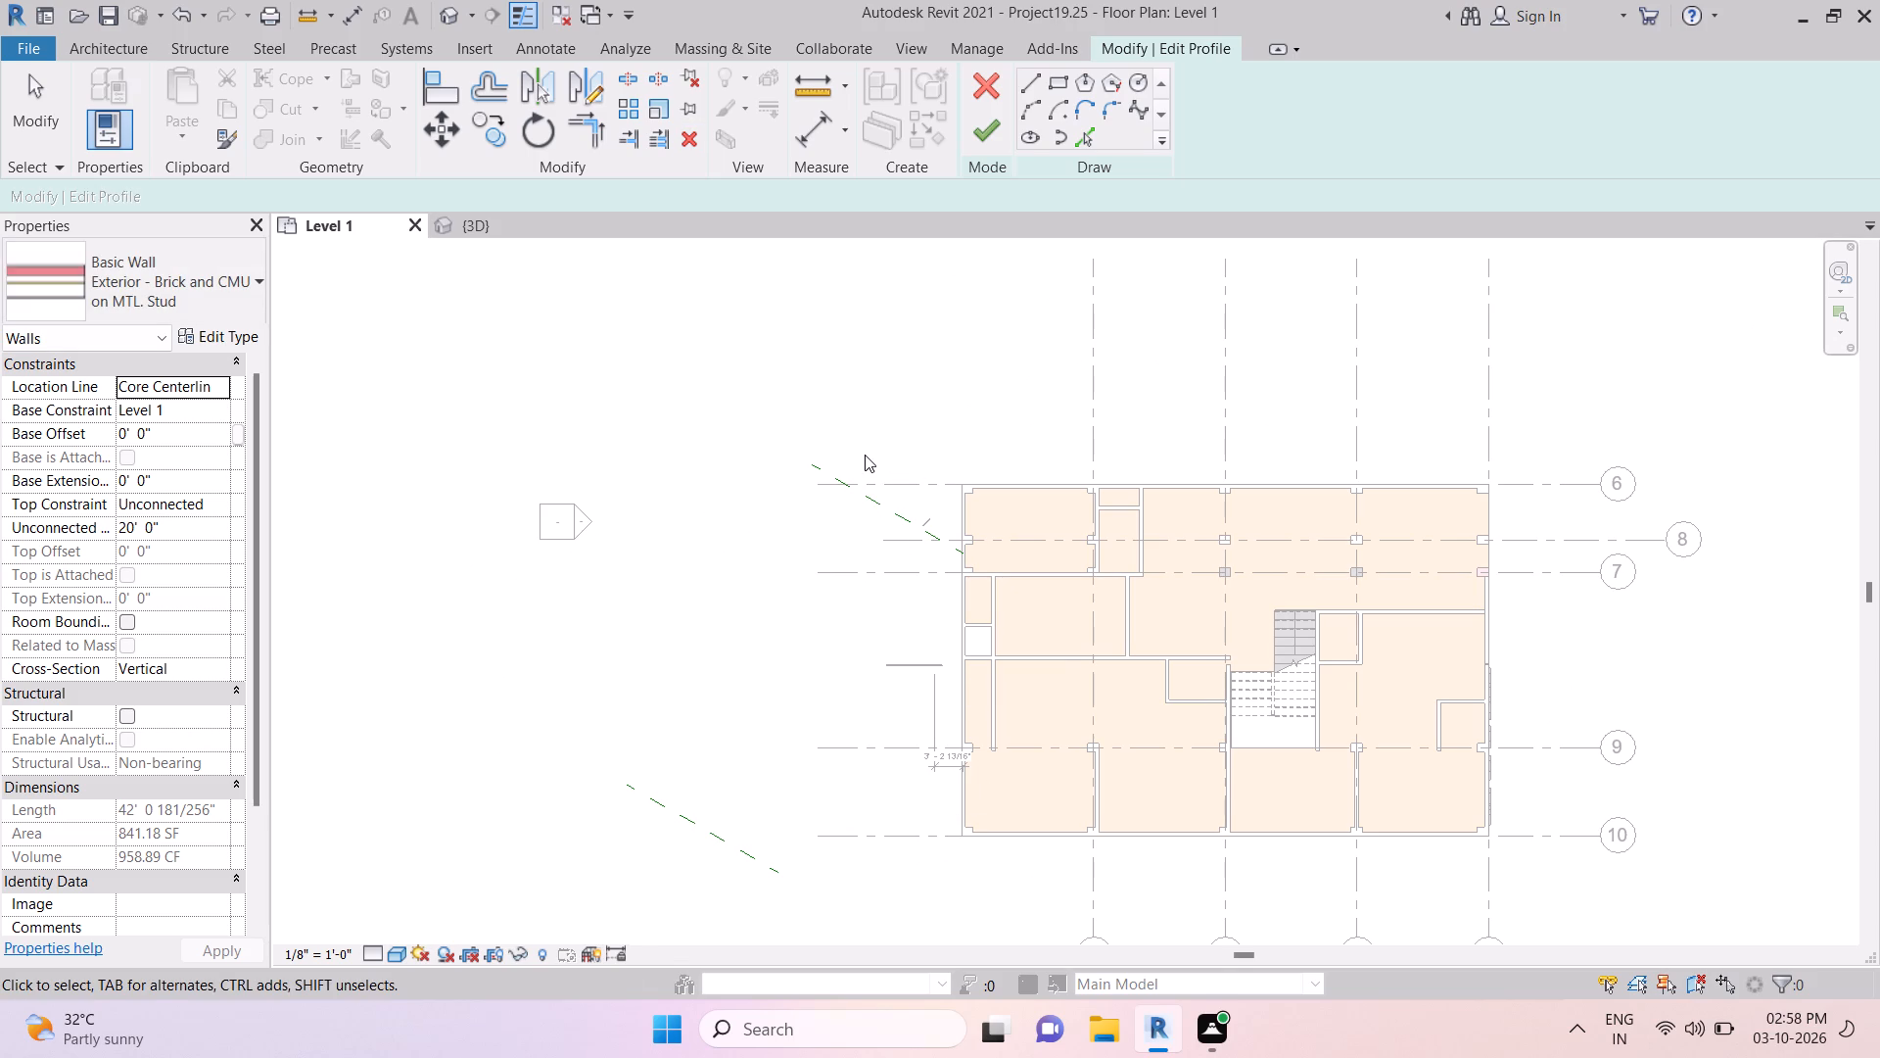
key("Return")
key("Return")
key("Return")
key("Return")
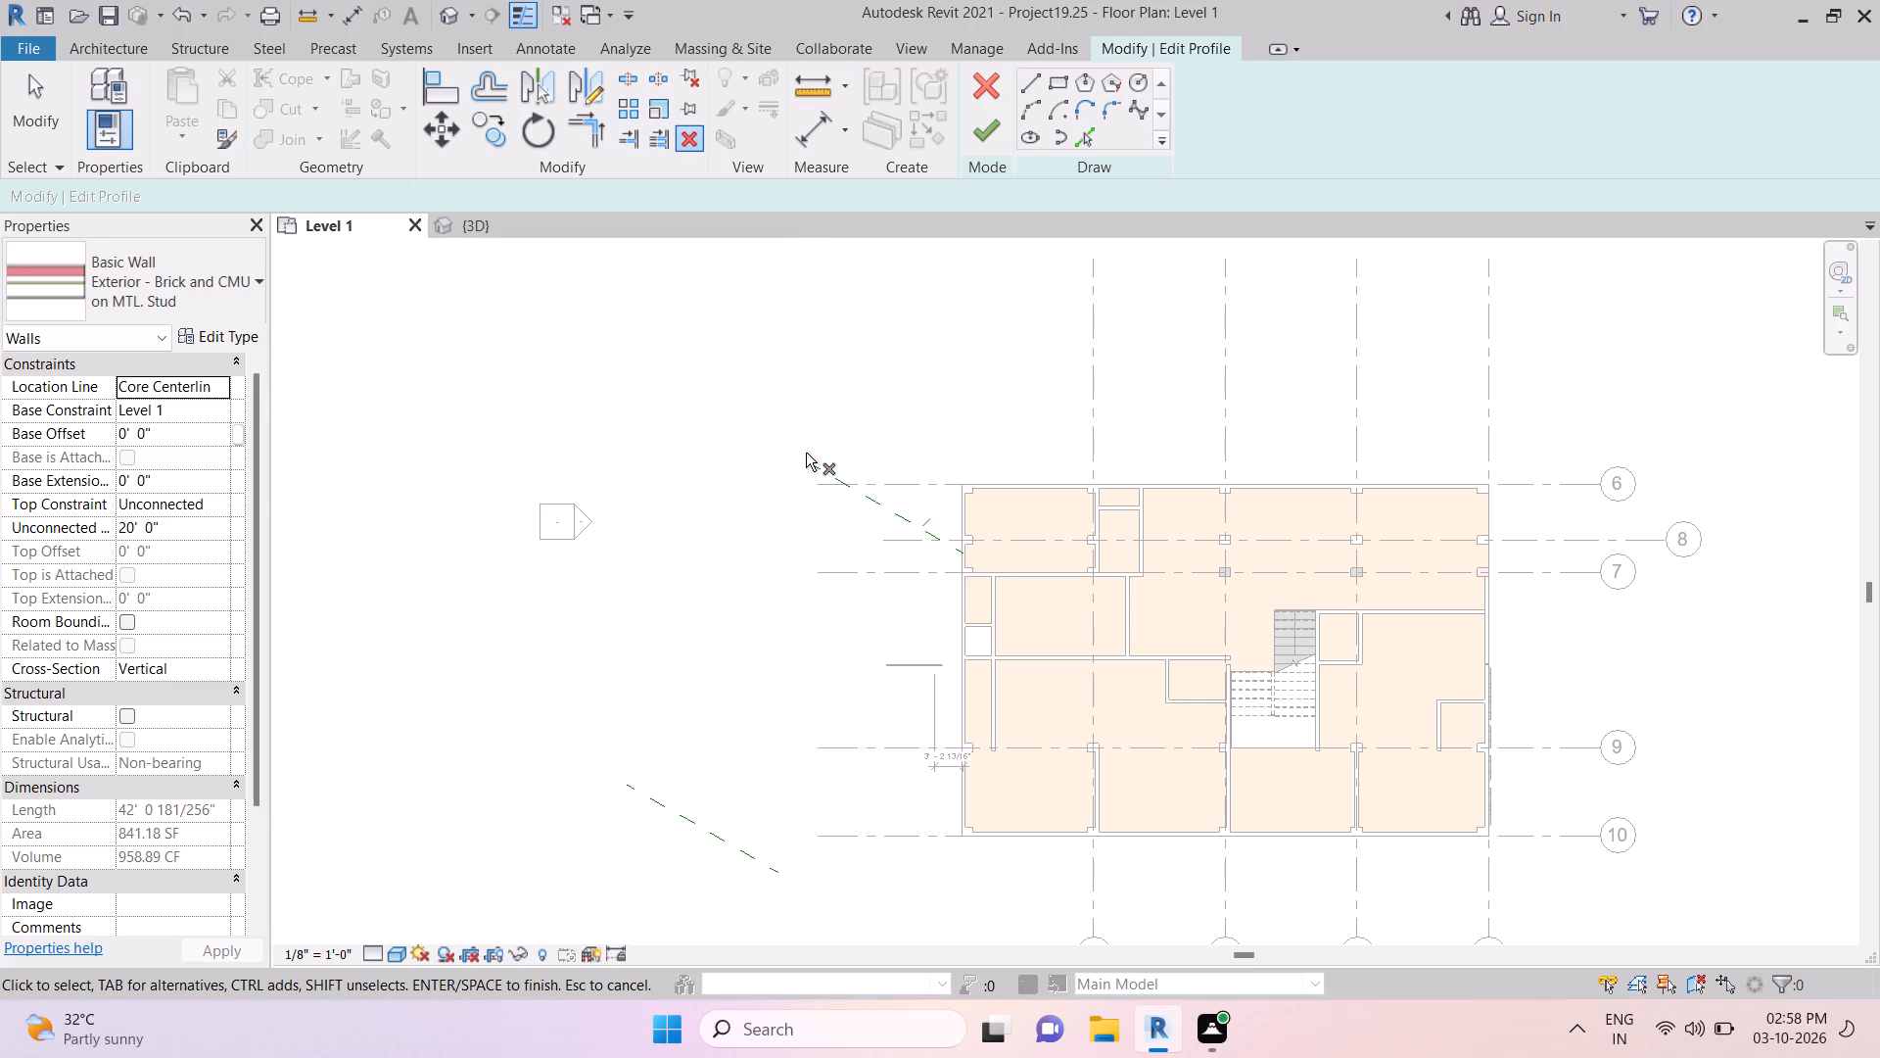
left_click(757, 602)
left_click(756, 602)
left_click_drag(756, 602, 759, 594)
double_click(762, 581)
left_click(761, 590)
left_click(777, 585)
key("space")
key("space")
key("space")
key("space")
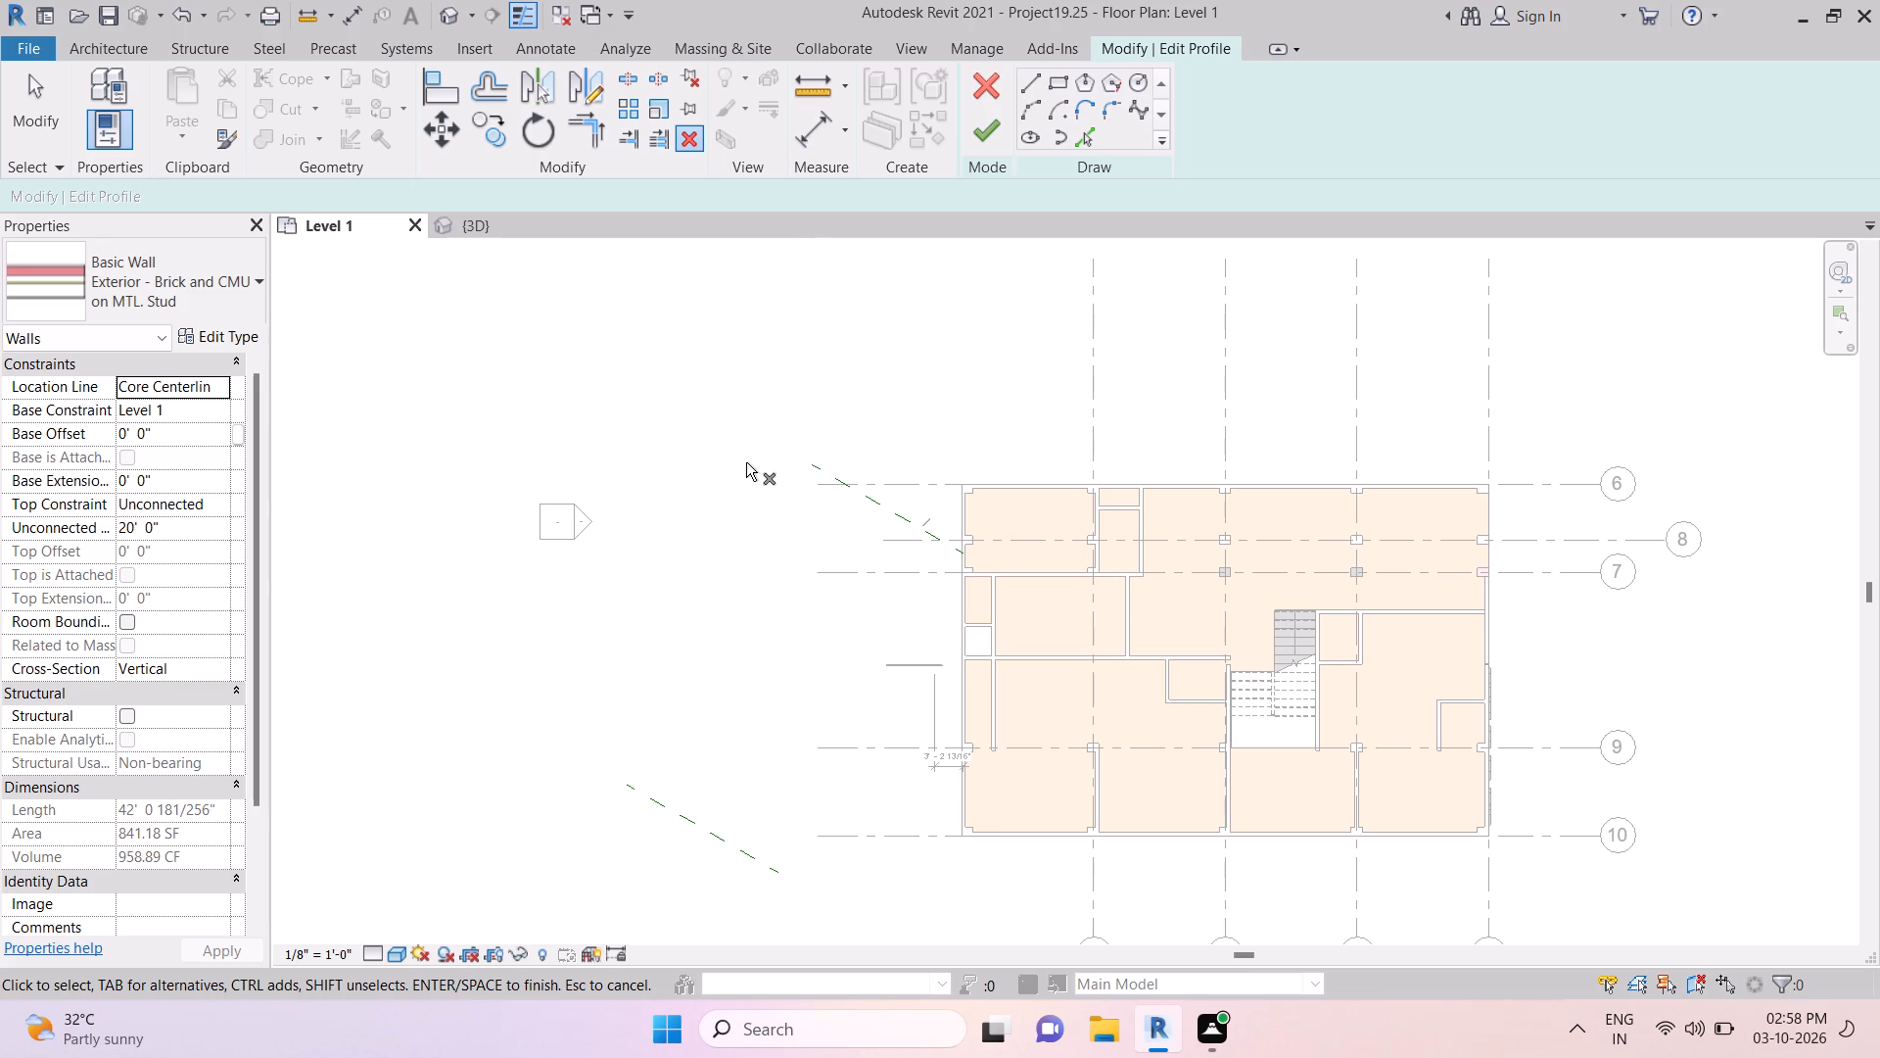
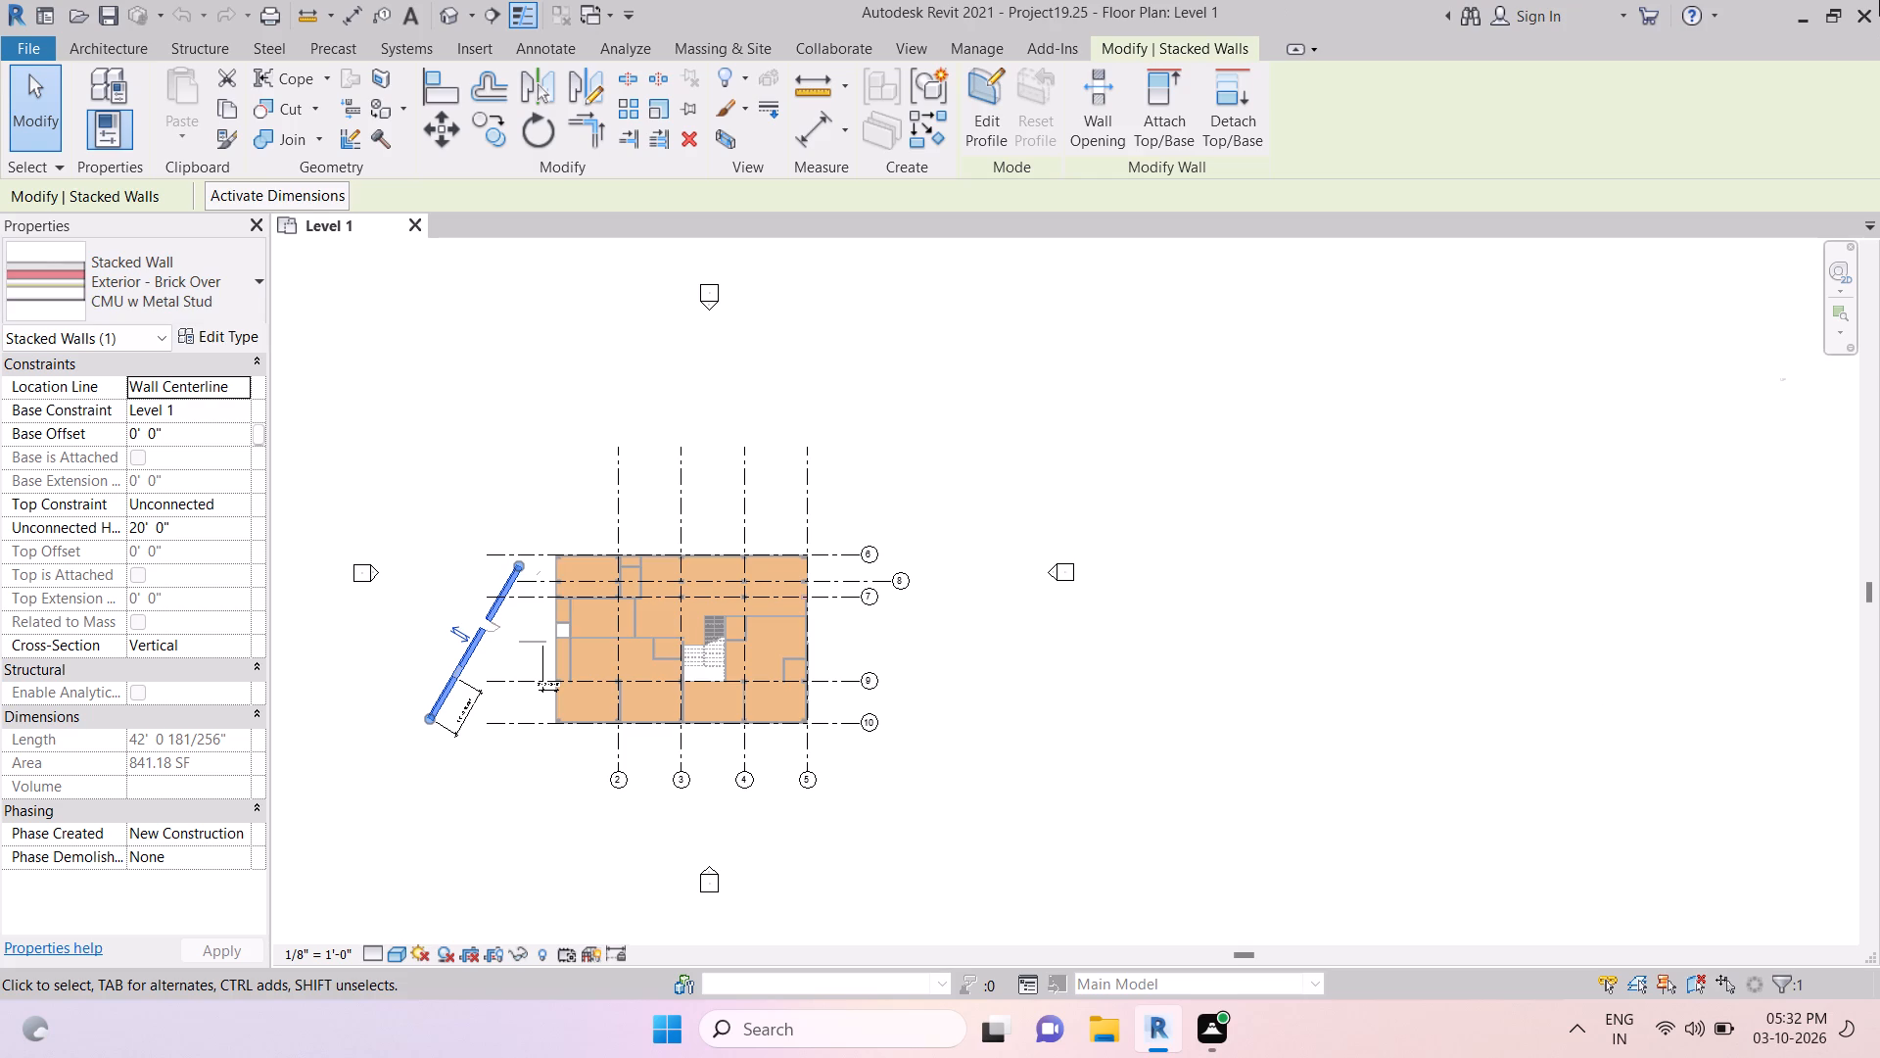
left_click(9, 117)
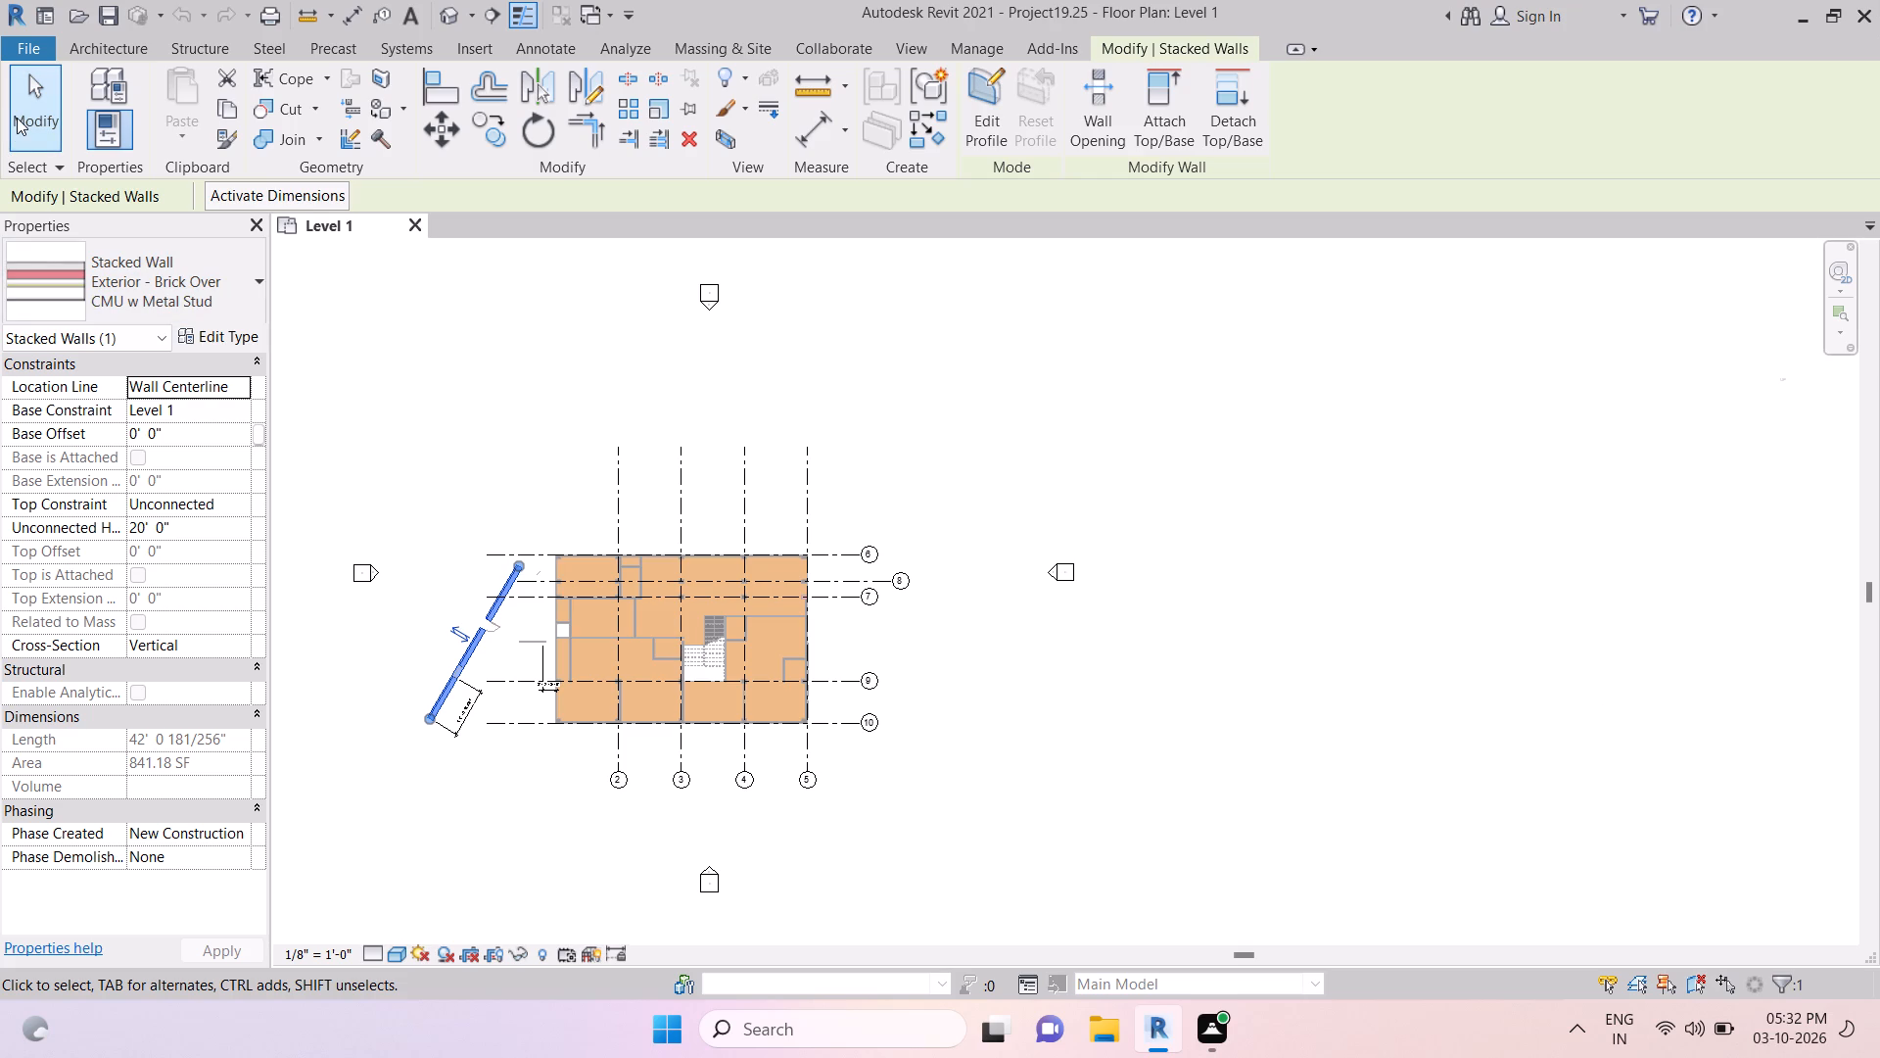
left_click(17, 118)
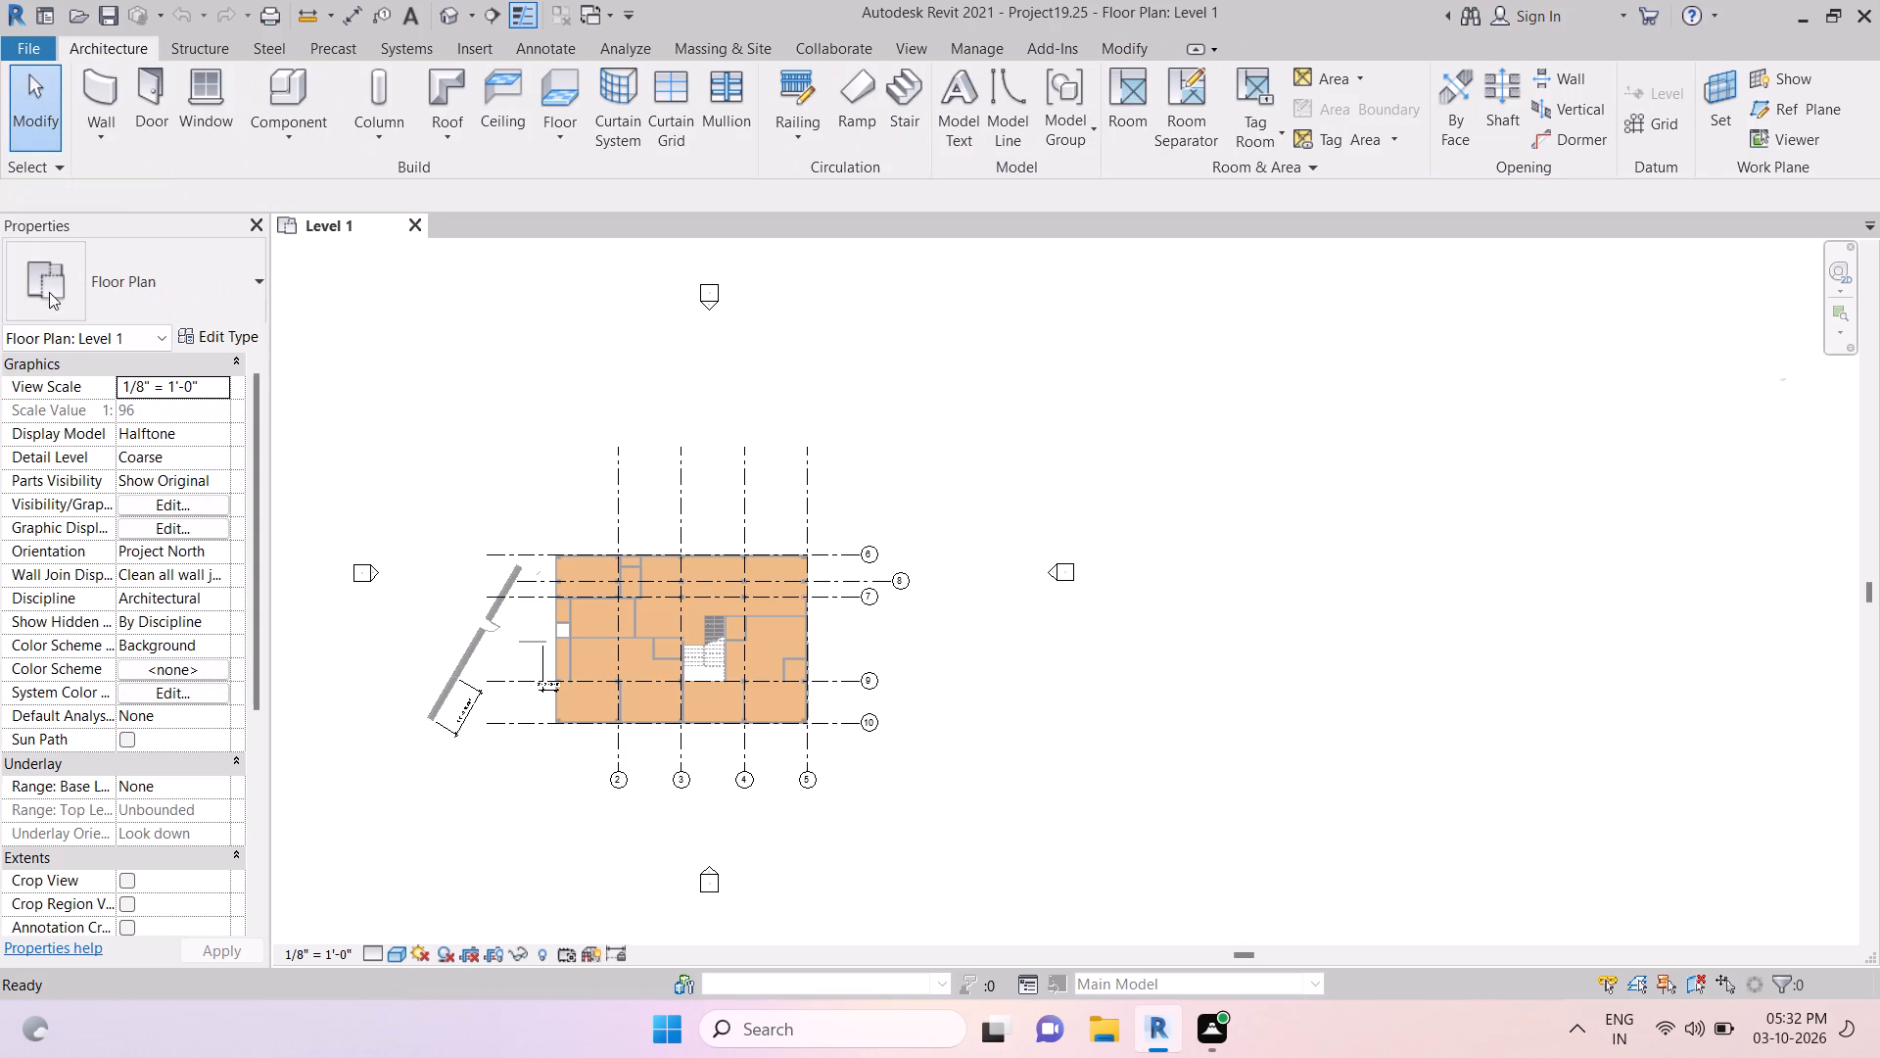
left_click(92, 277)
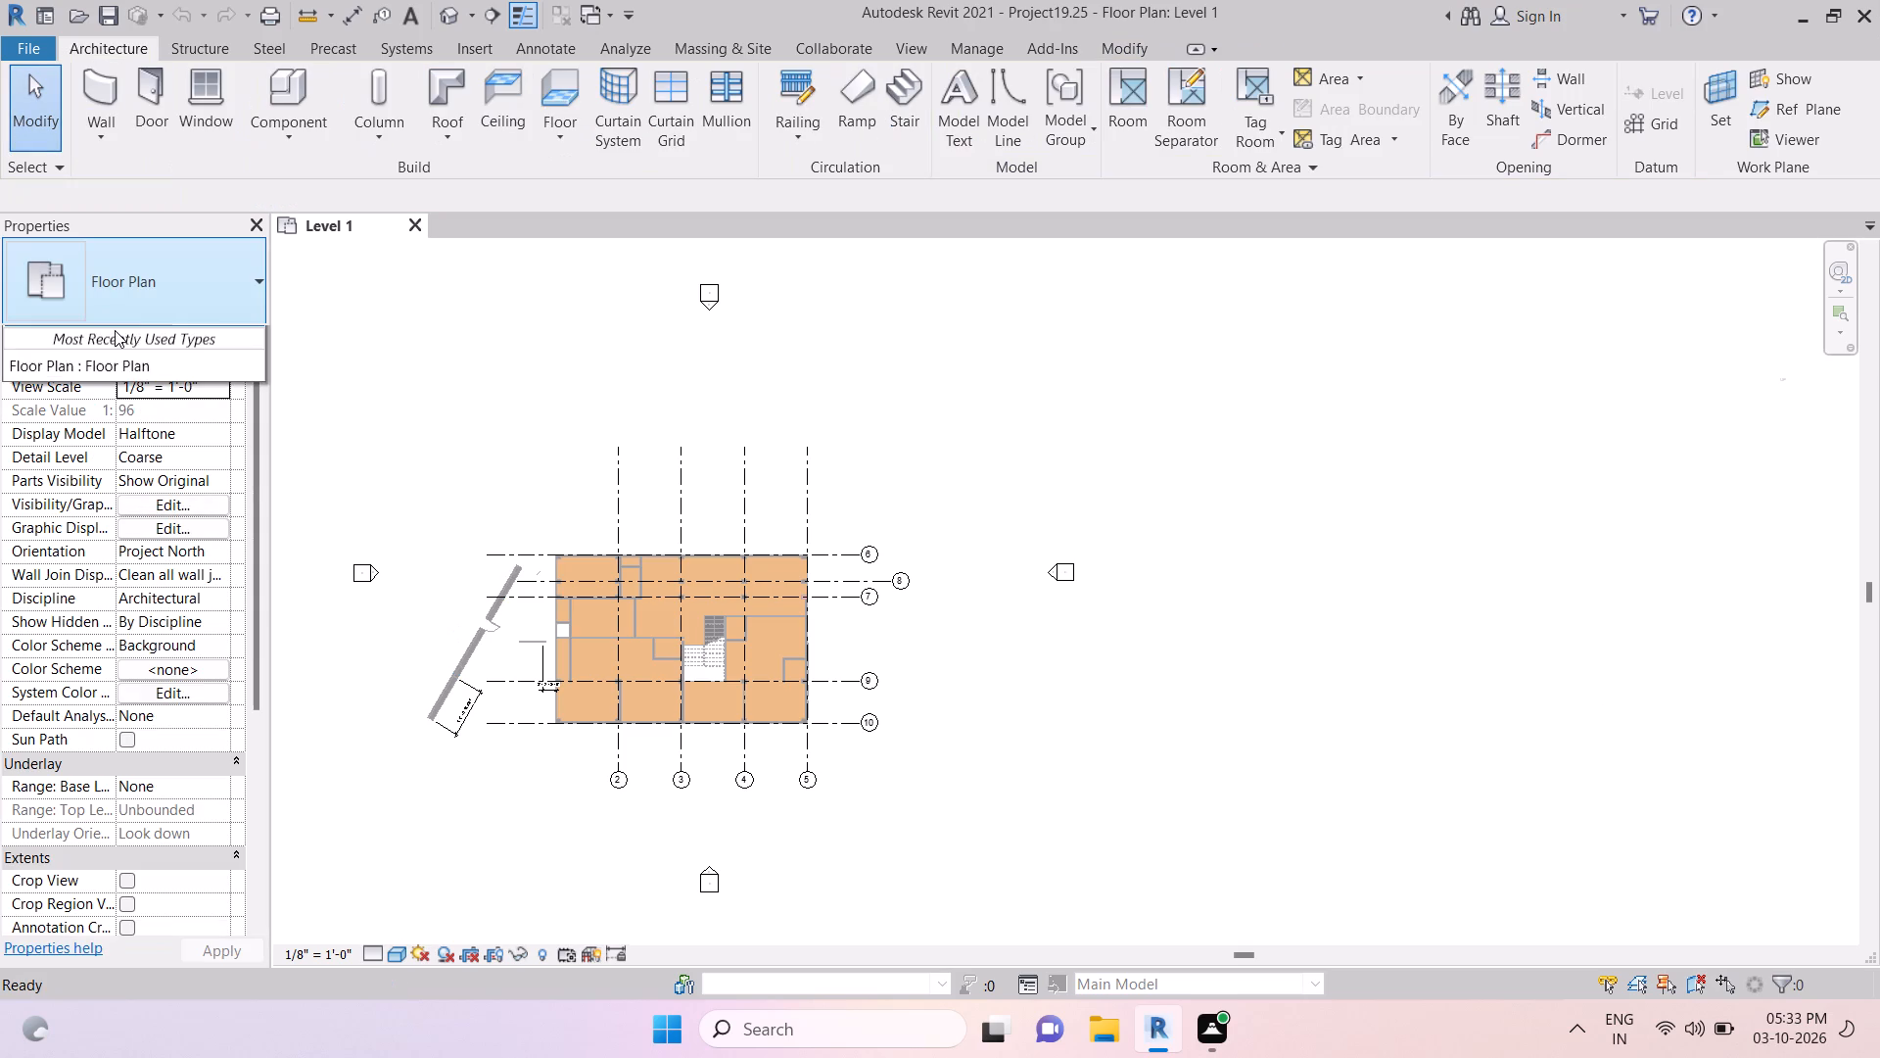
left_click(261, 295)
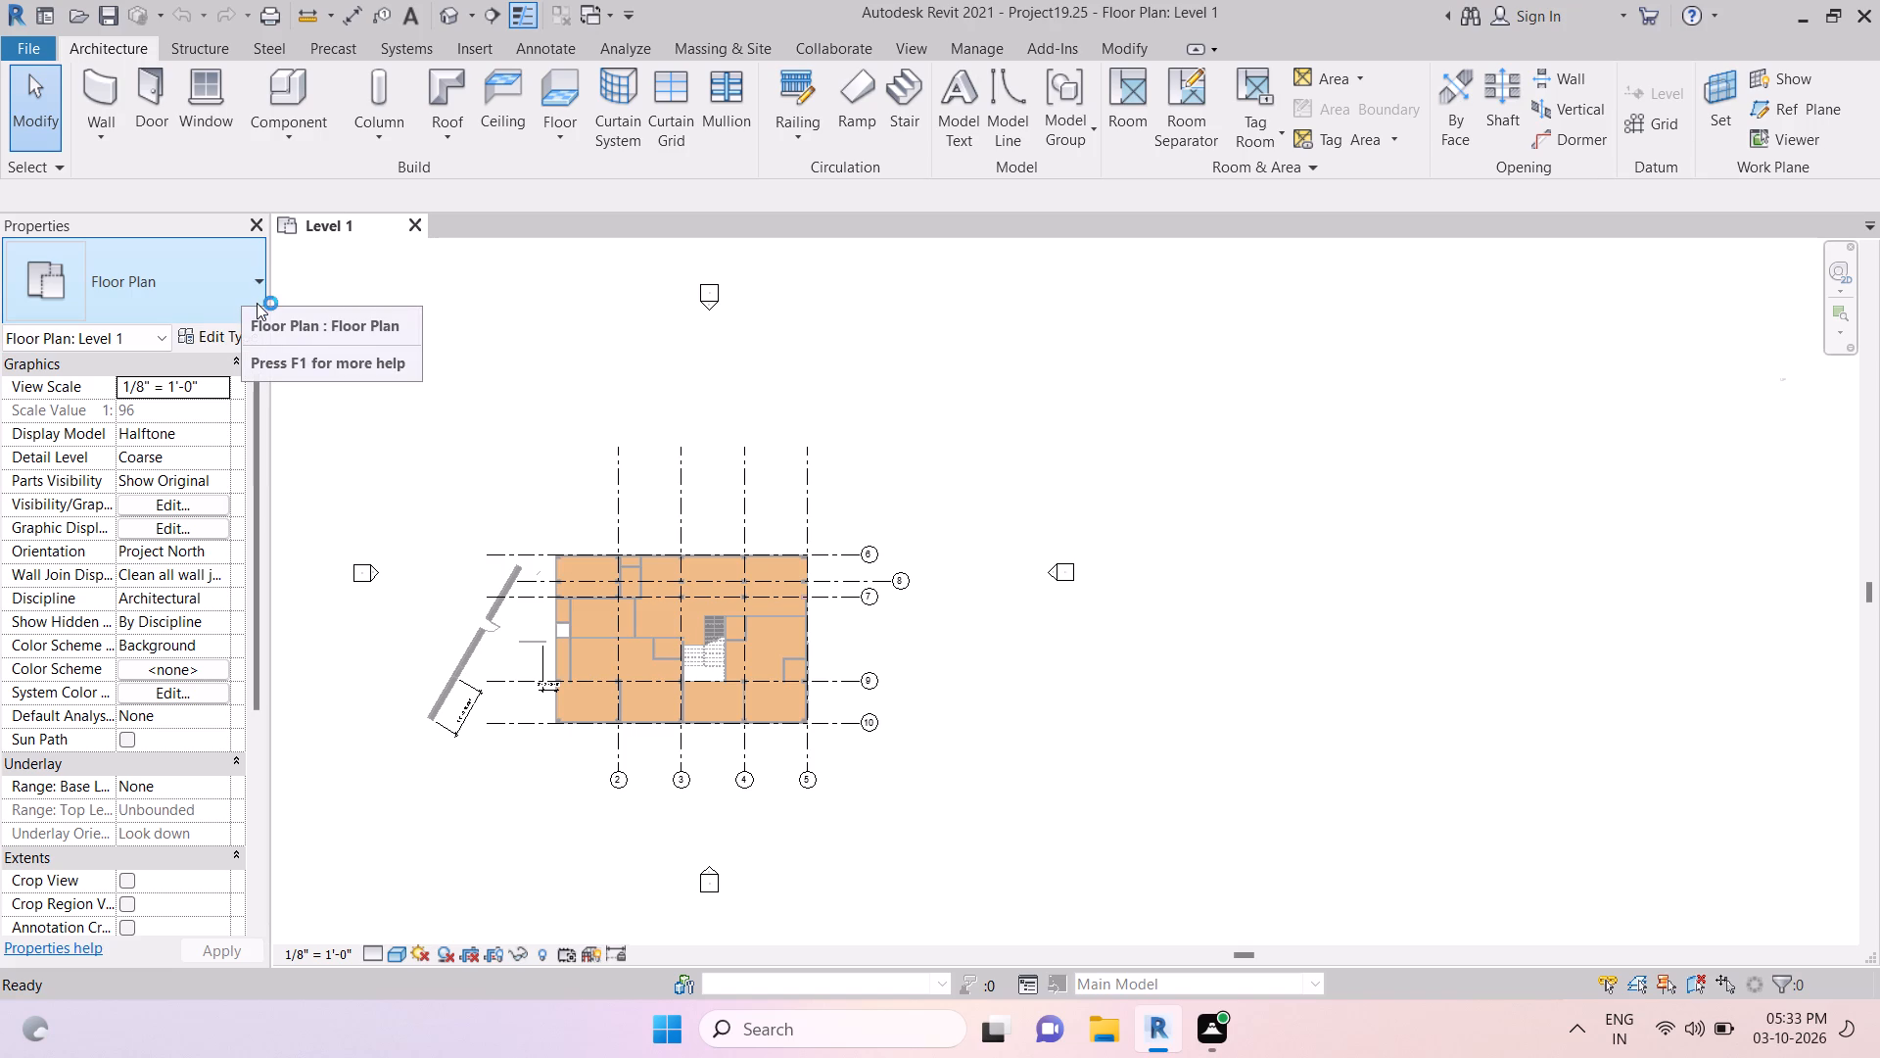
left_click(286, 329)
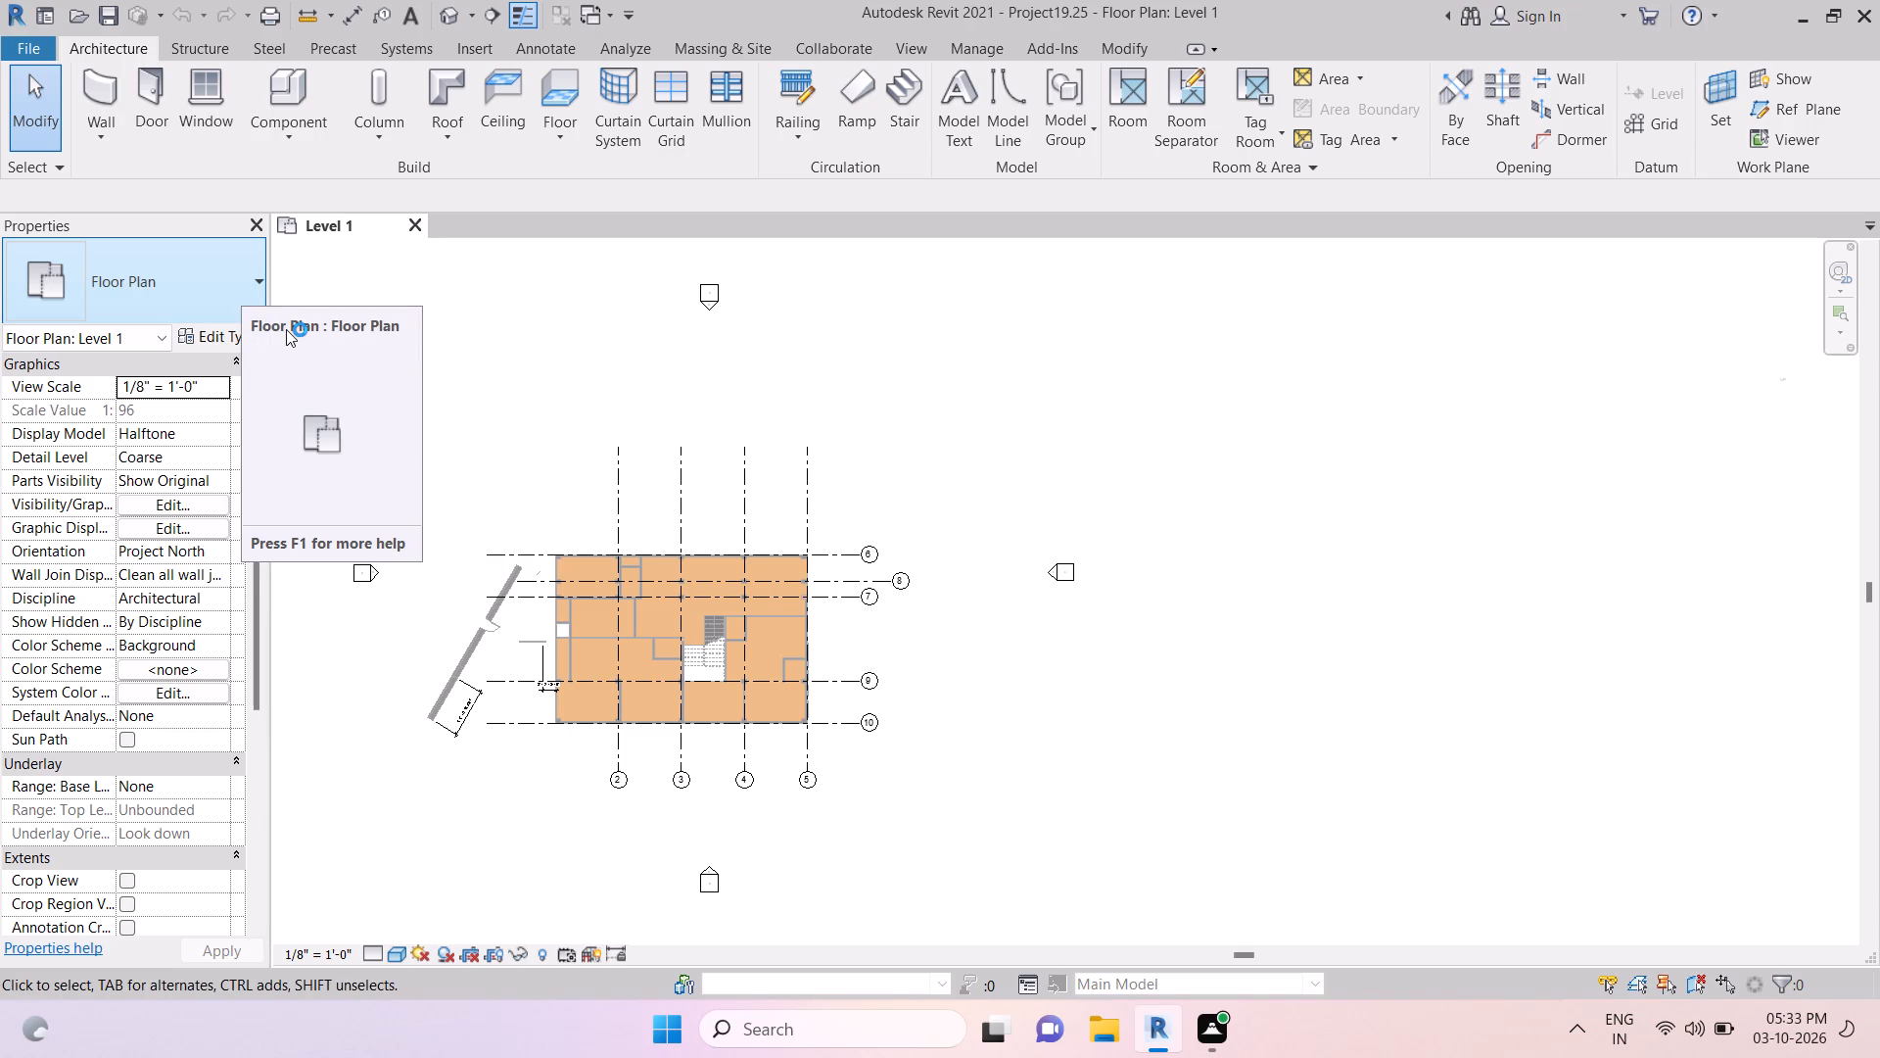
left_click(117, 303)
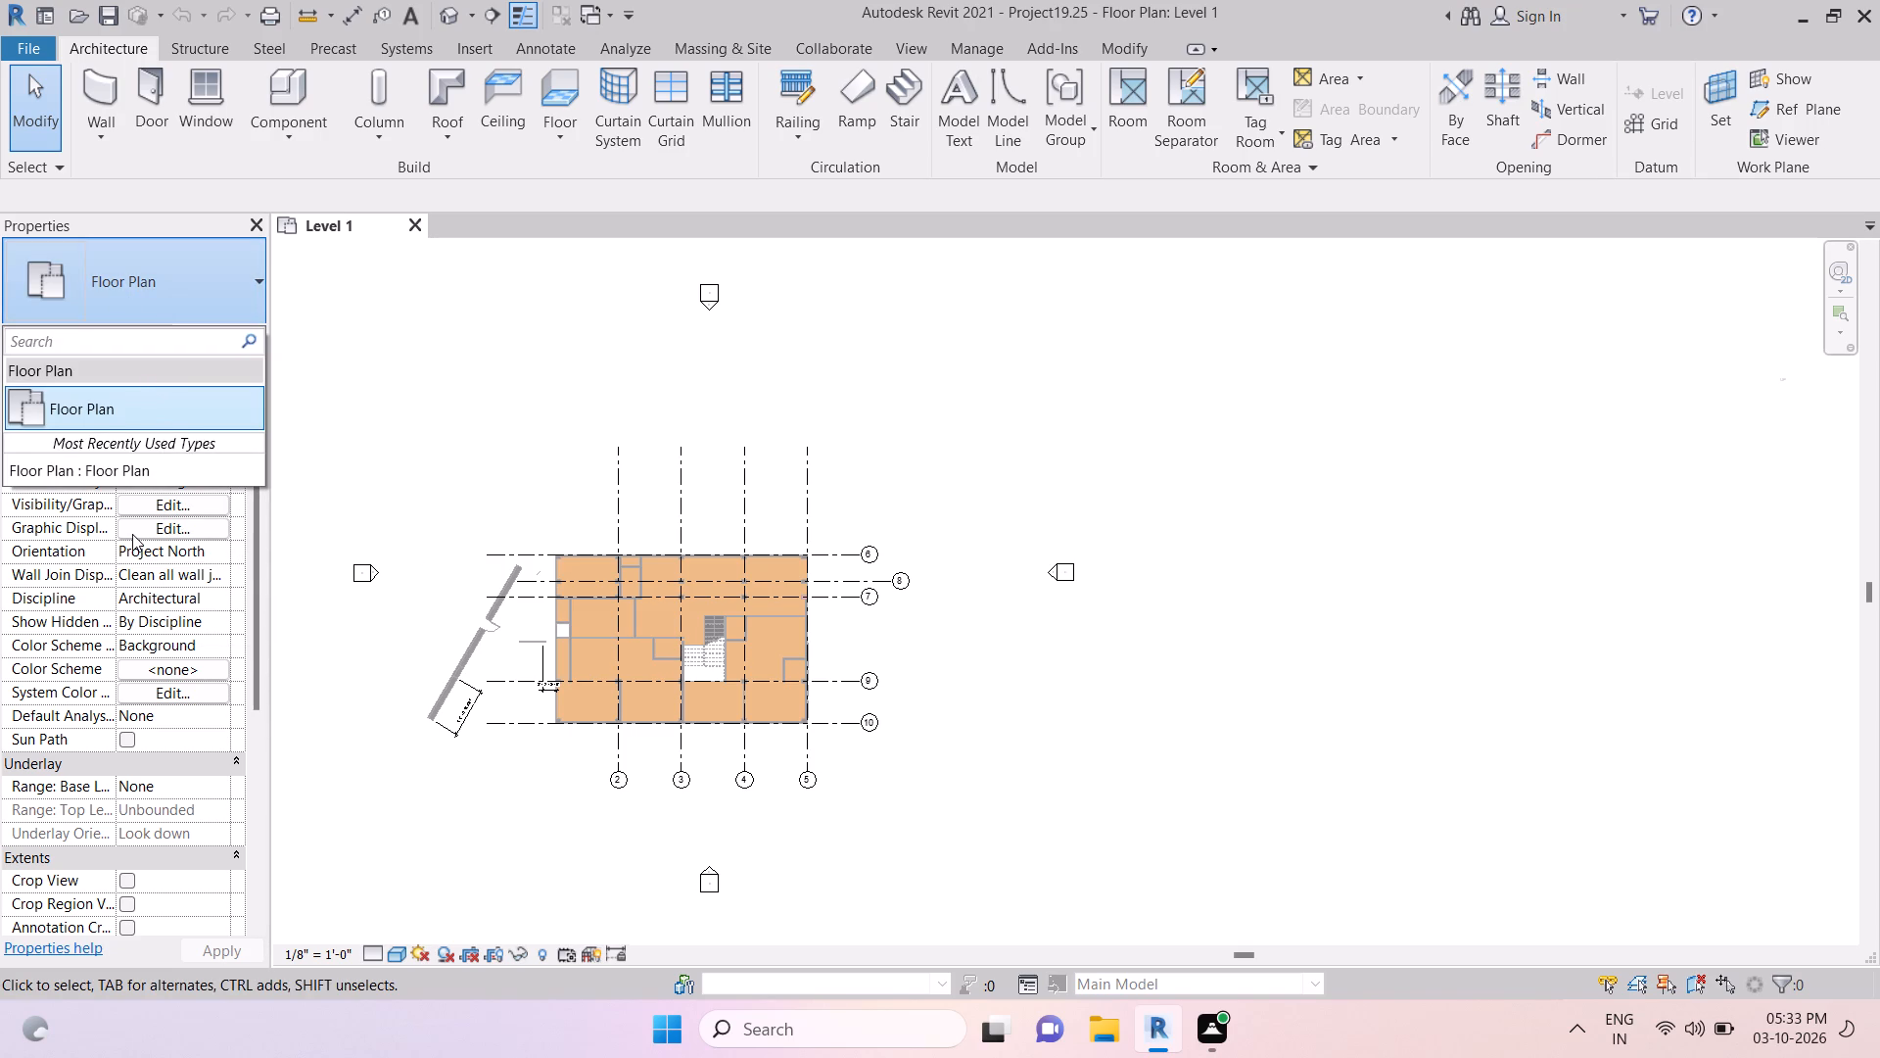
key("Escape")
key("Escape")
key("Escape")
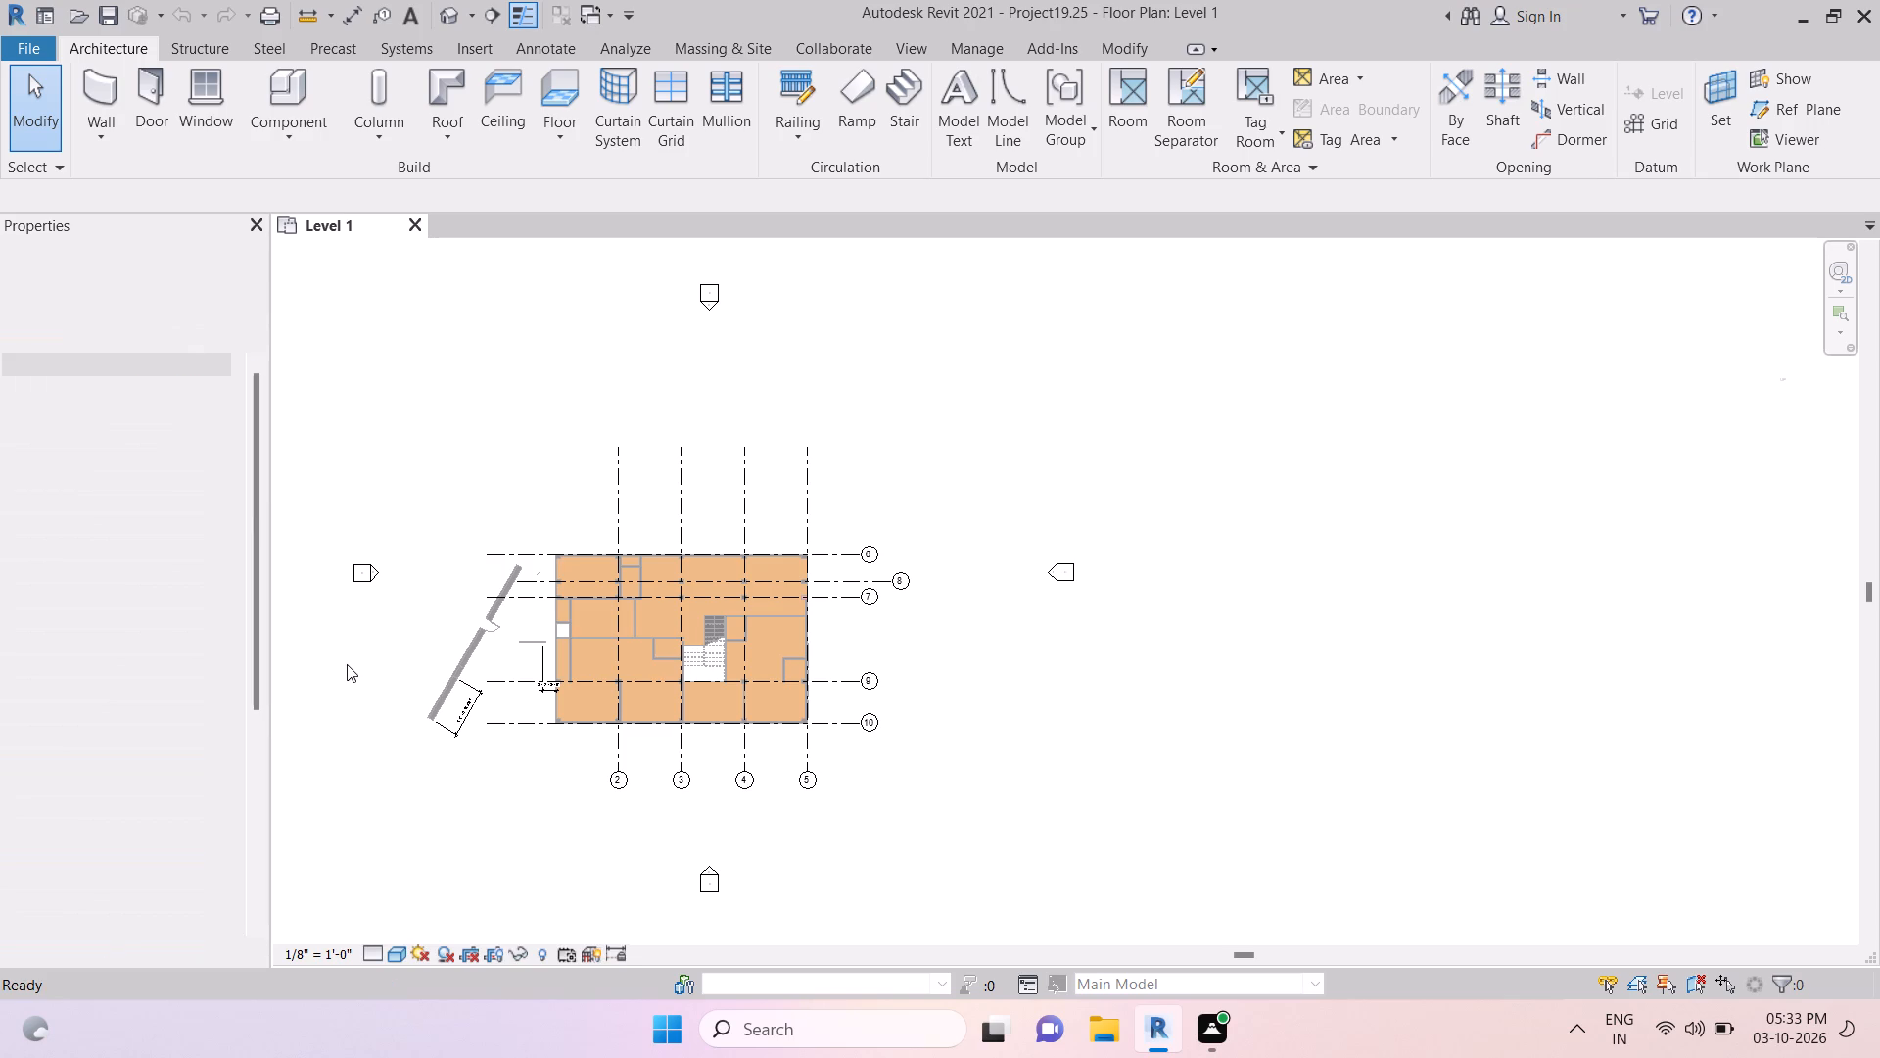
Place vertical W10X49 structural columns at the west ends of grids 9 and 10, and another about 176' east of grid 5.
left_click(449, 694)
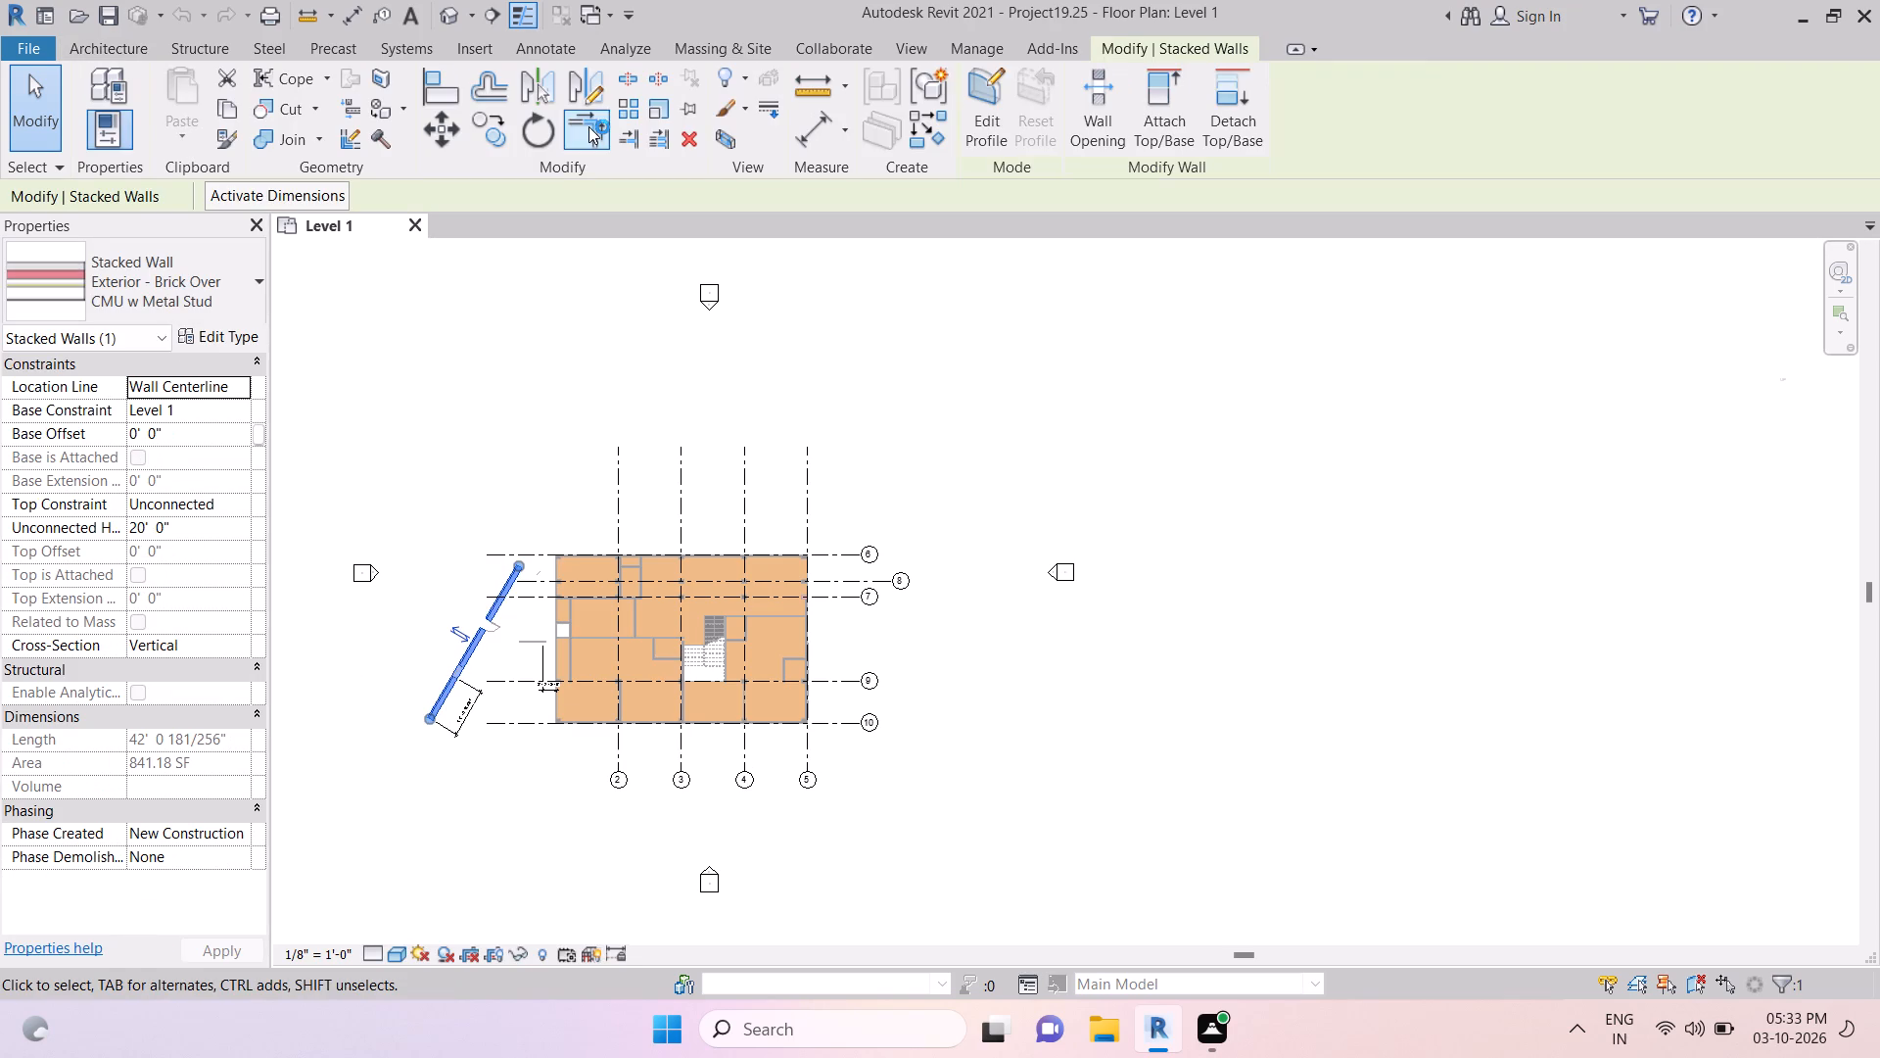
left_click(87, 44)
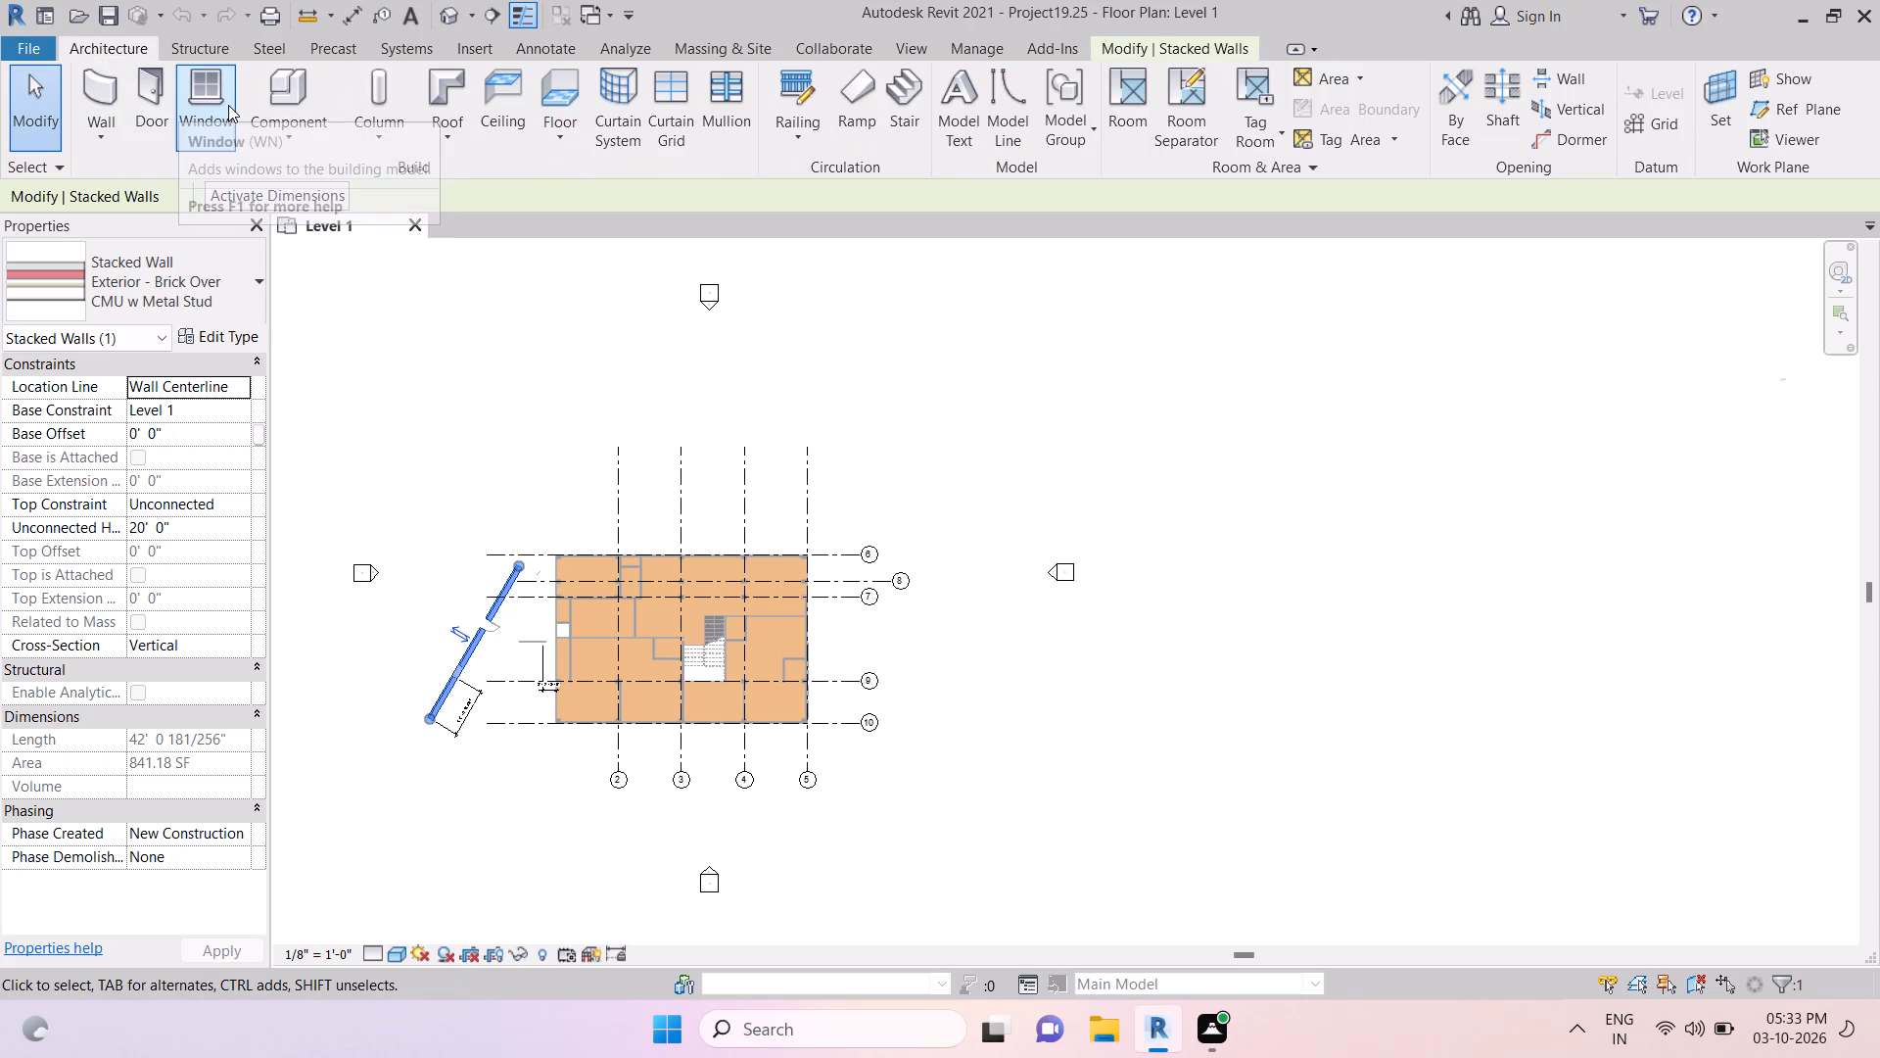
left_click(353, 102)
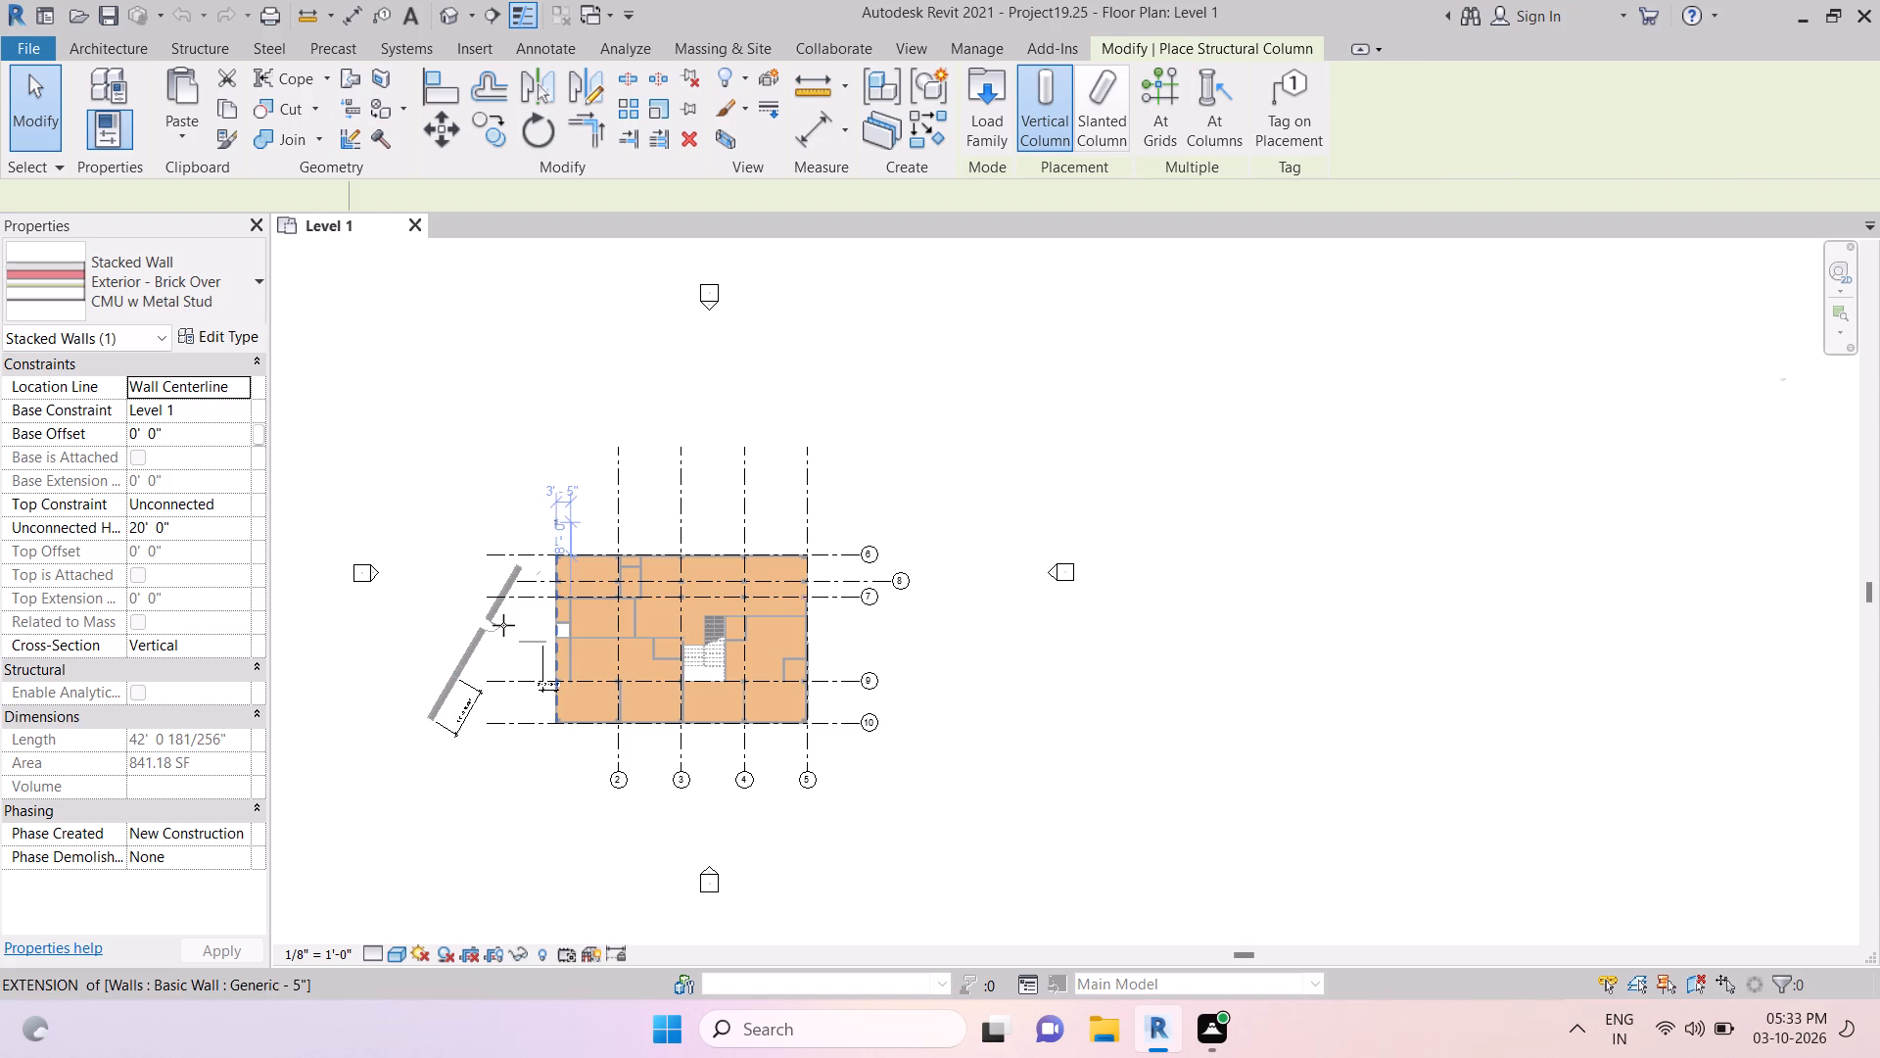
left_click(479, 679)
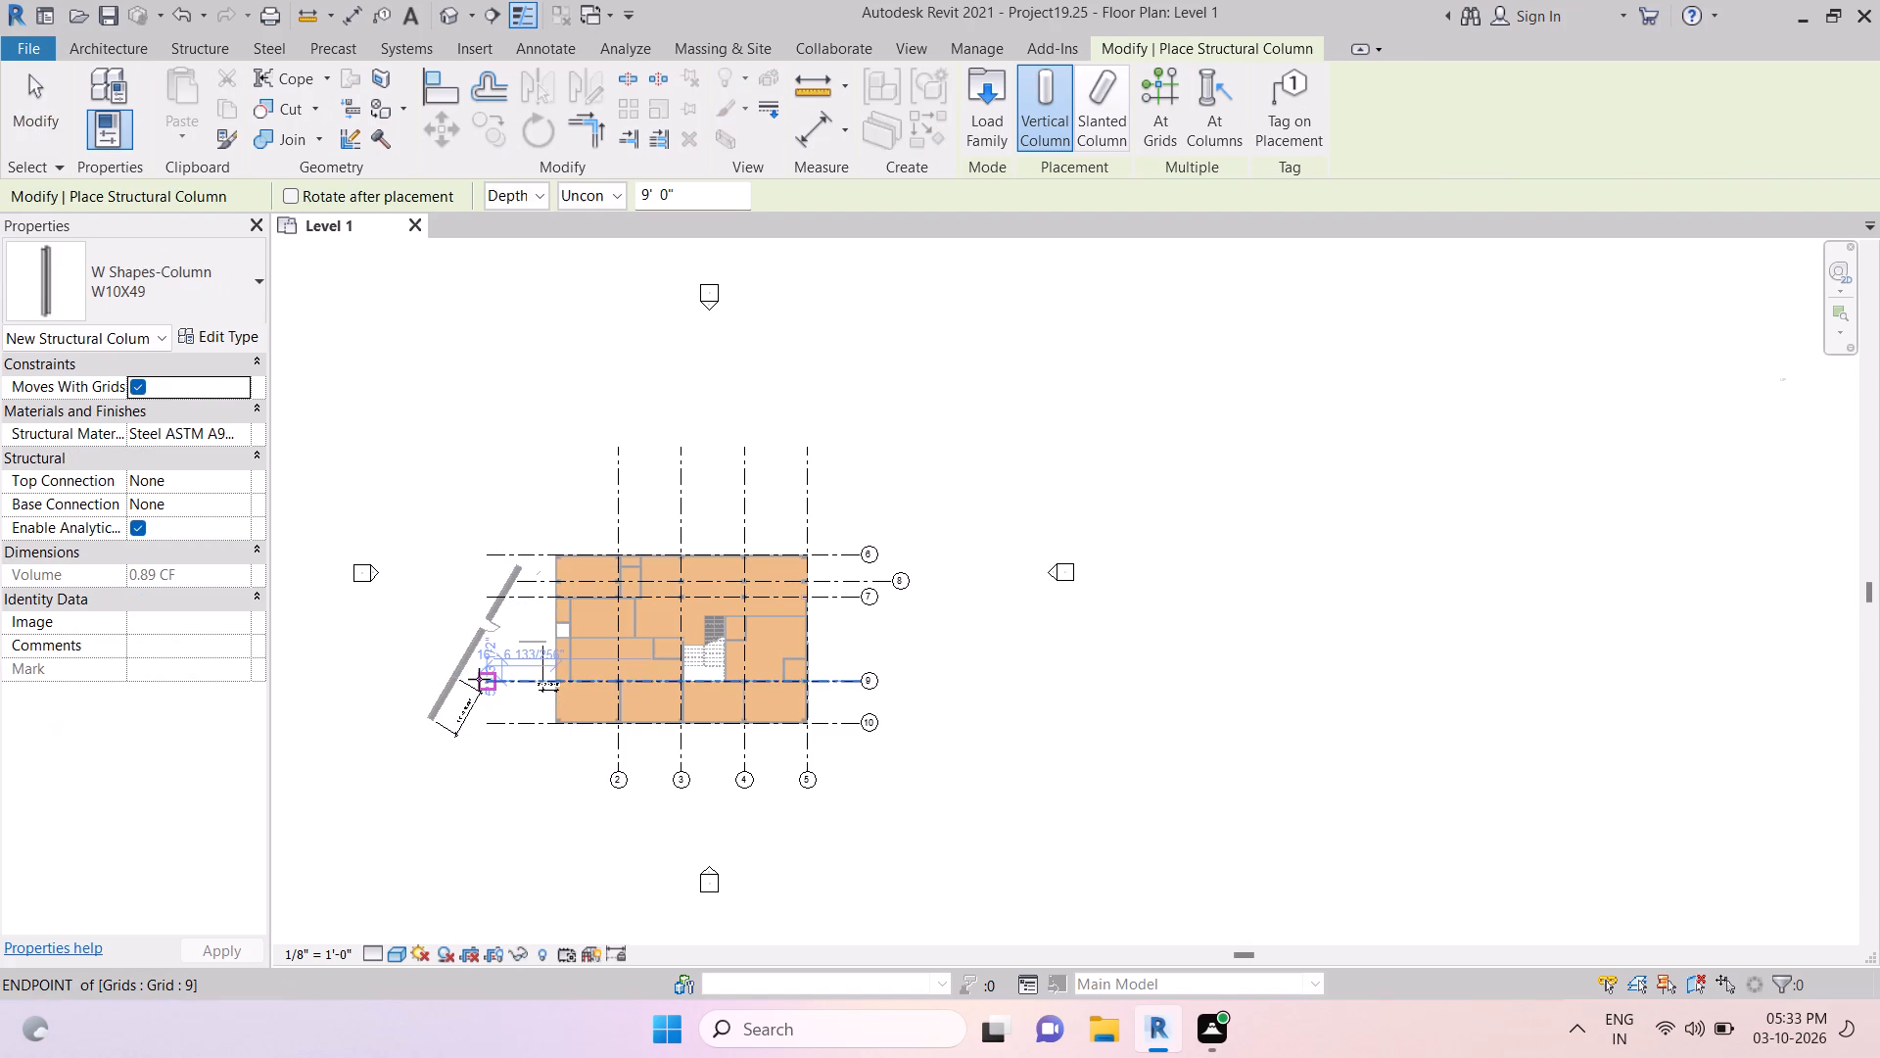
left_click_drag(490, 723, 492, 732)
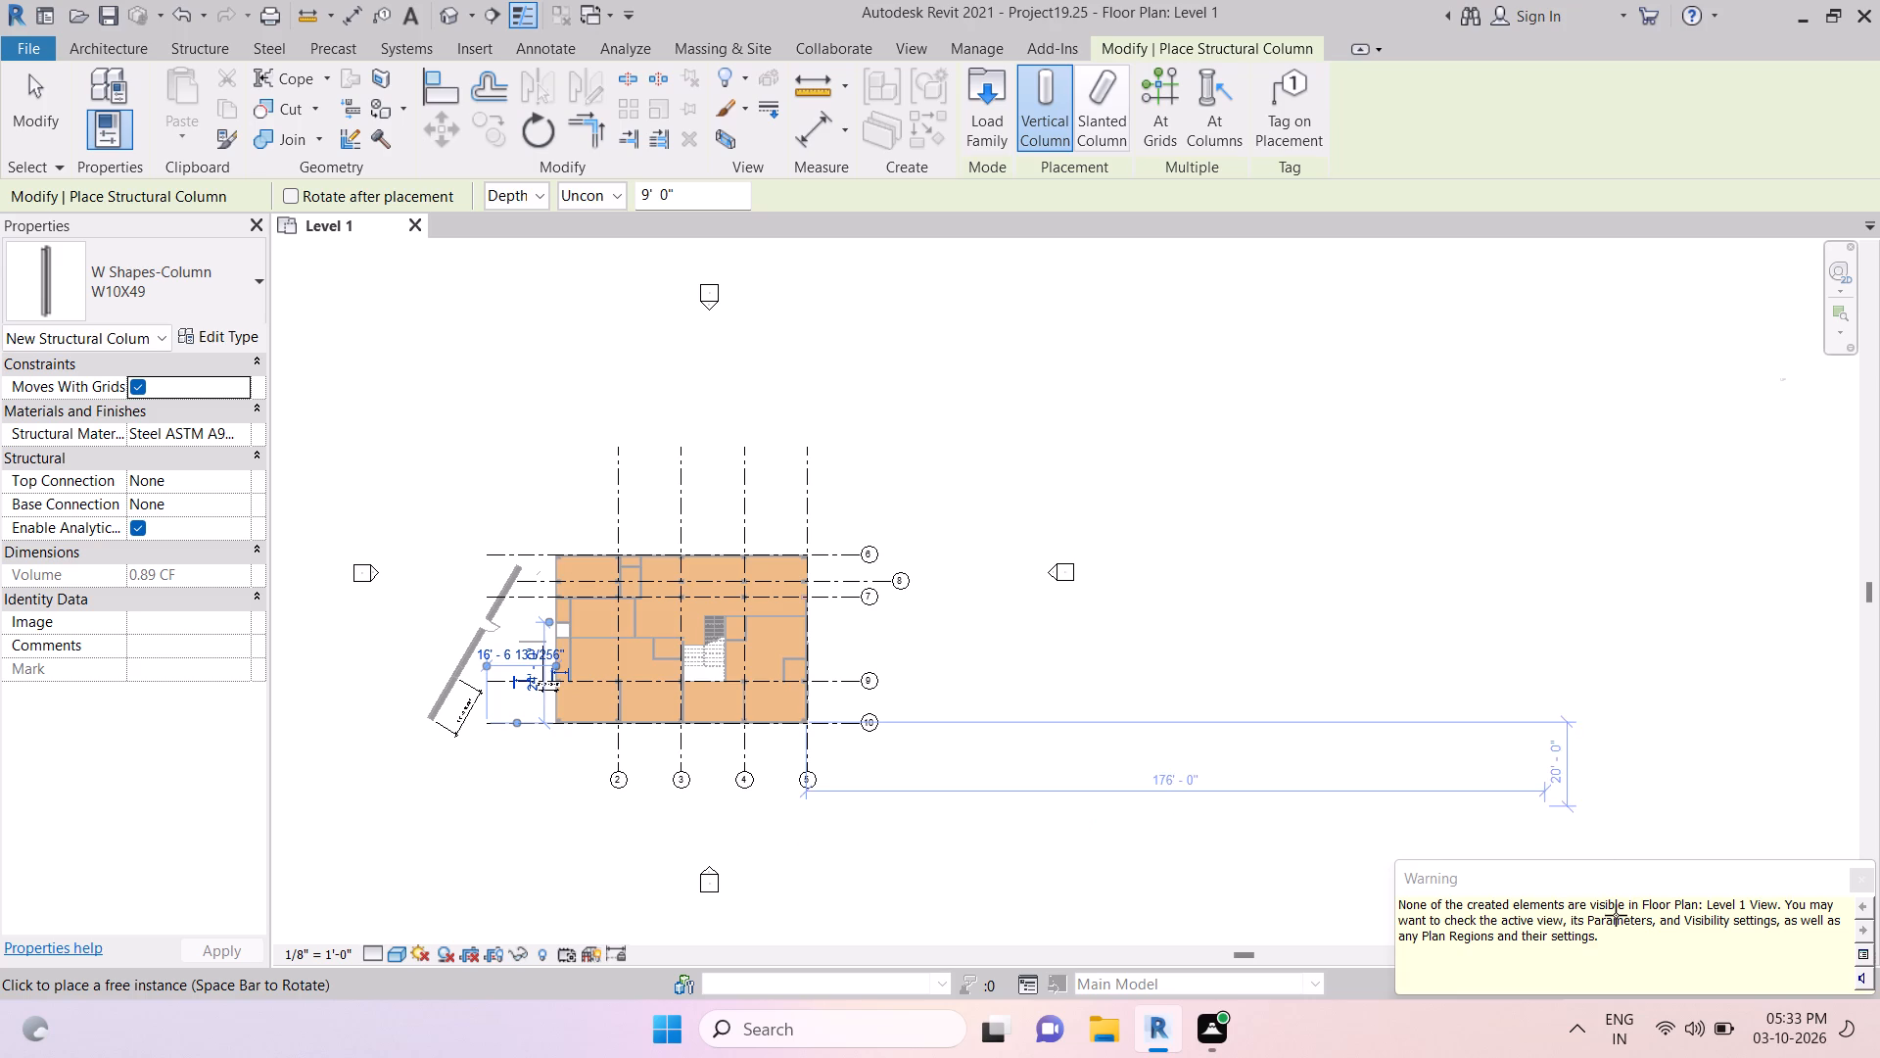
scroll(1616, 918, "down", 3)
scroll(1616, 918, "up", 2)
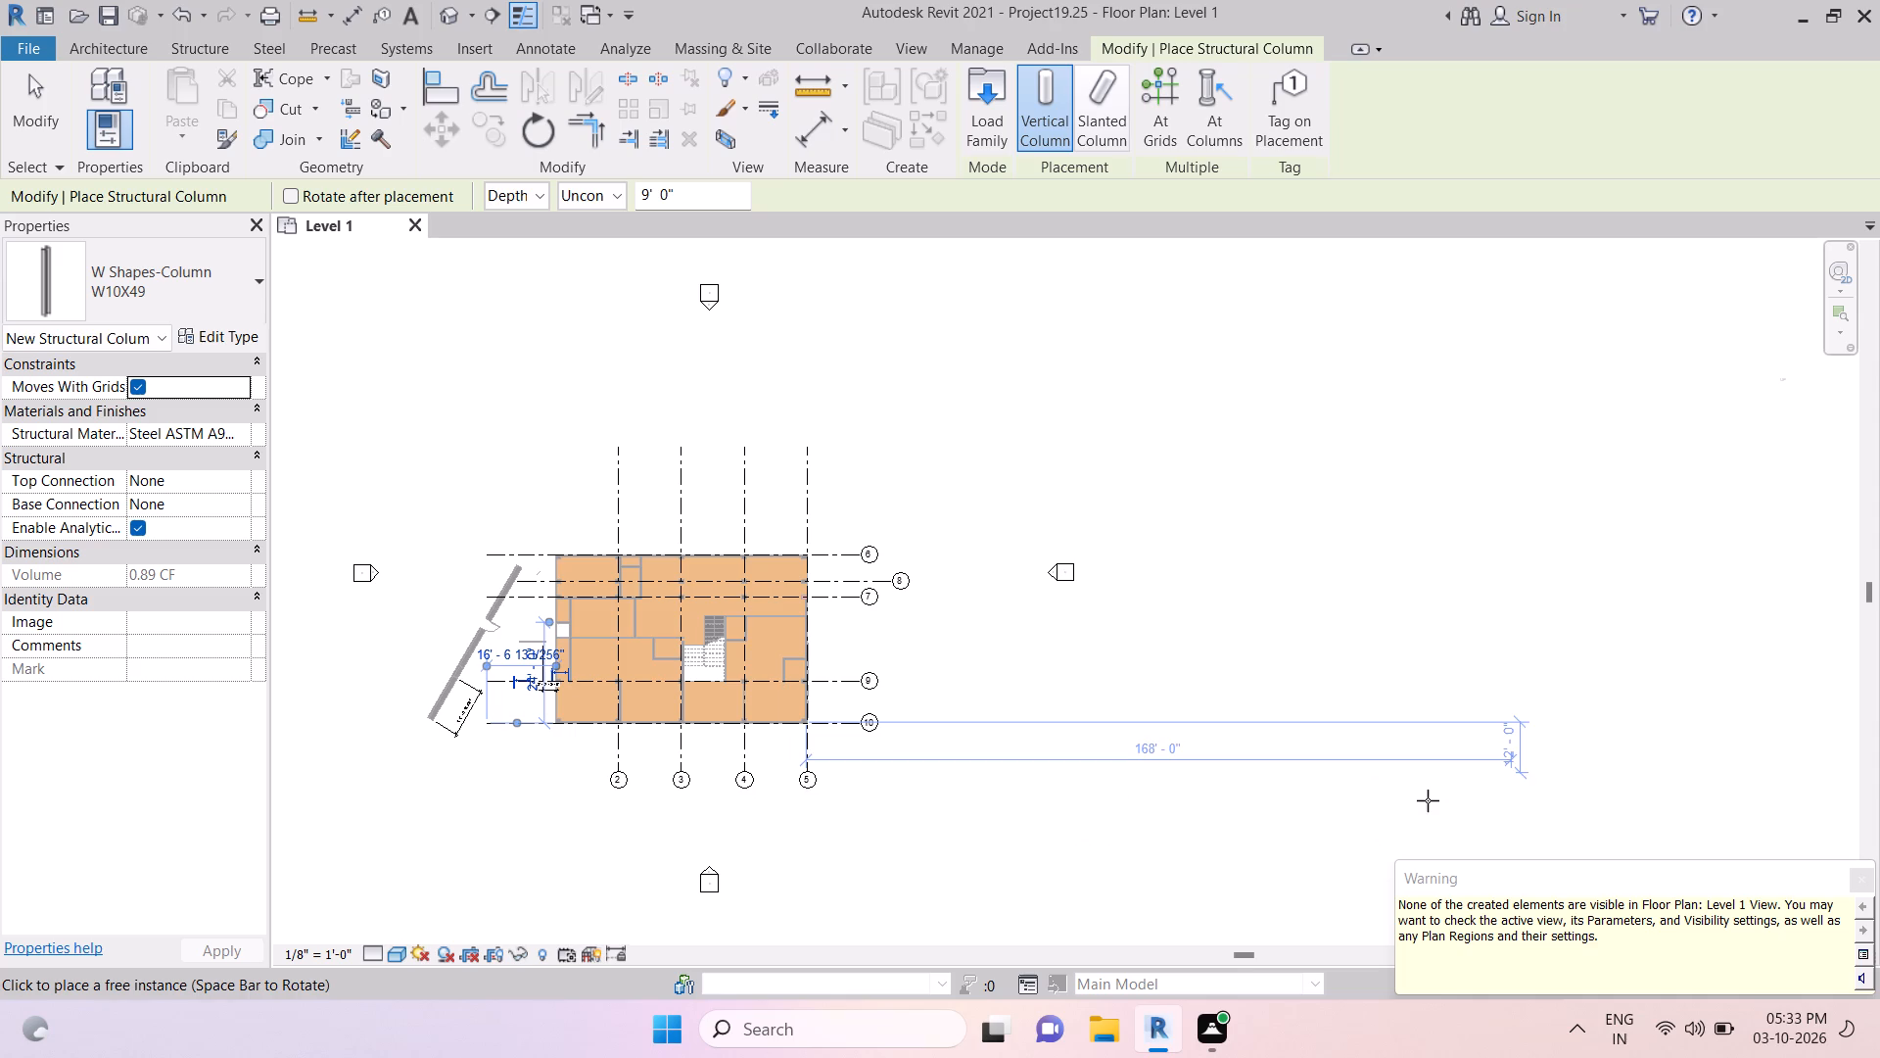
left_click(1538, 768)
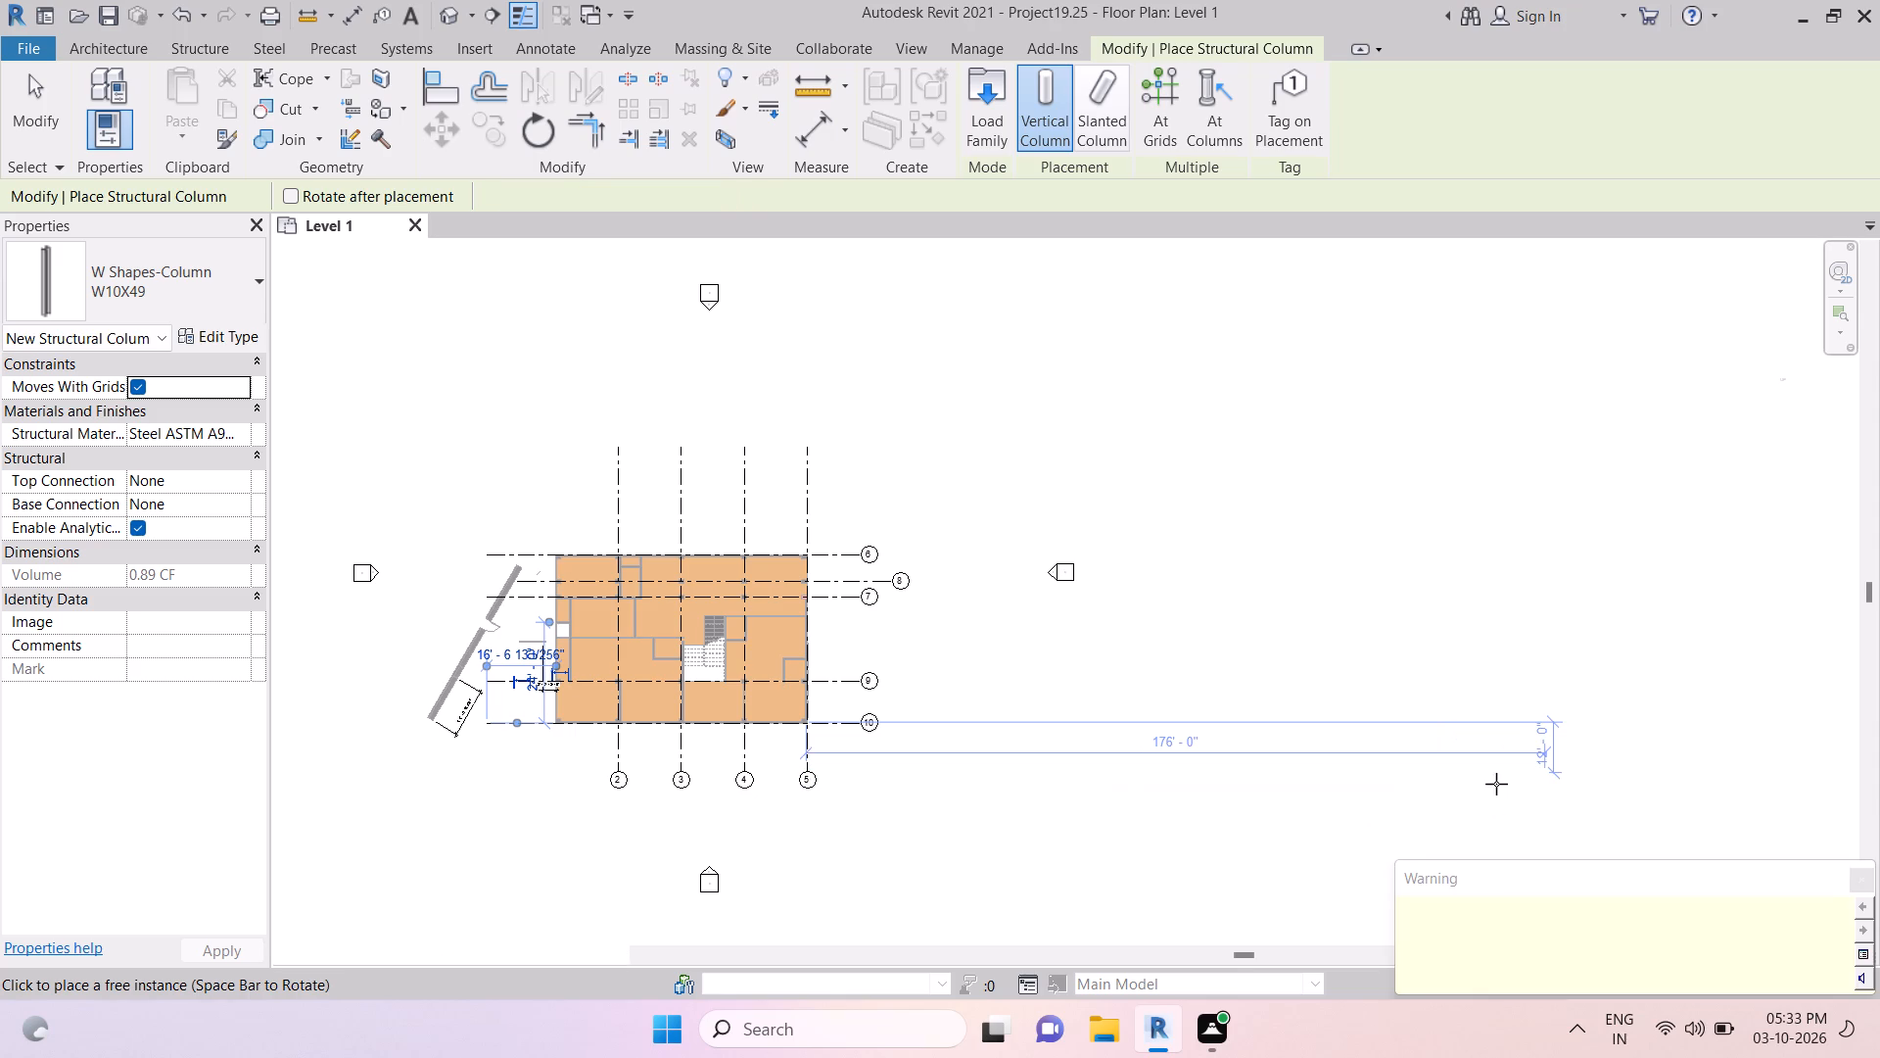
left_click(1864, 875)
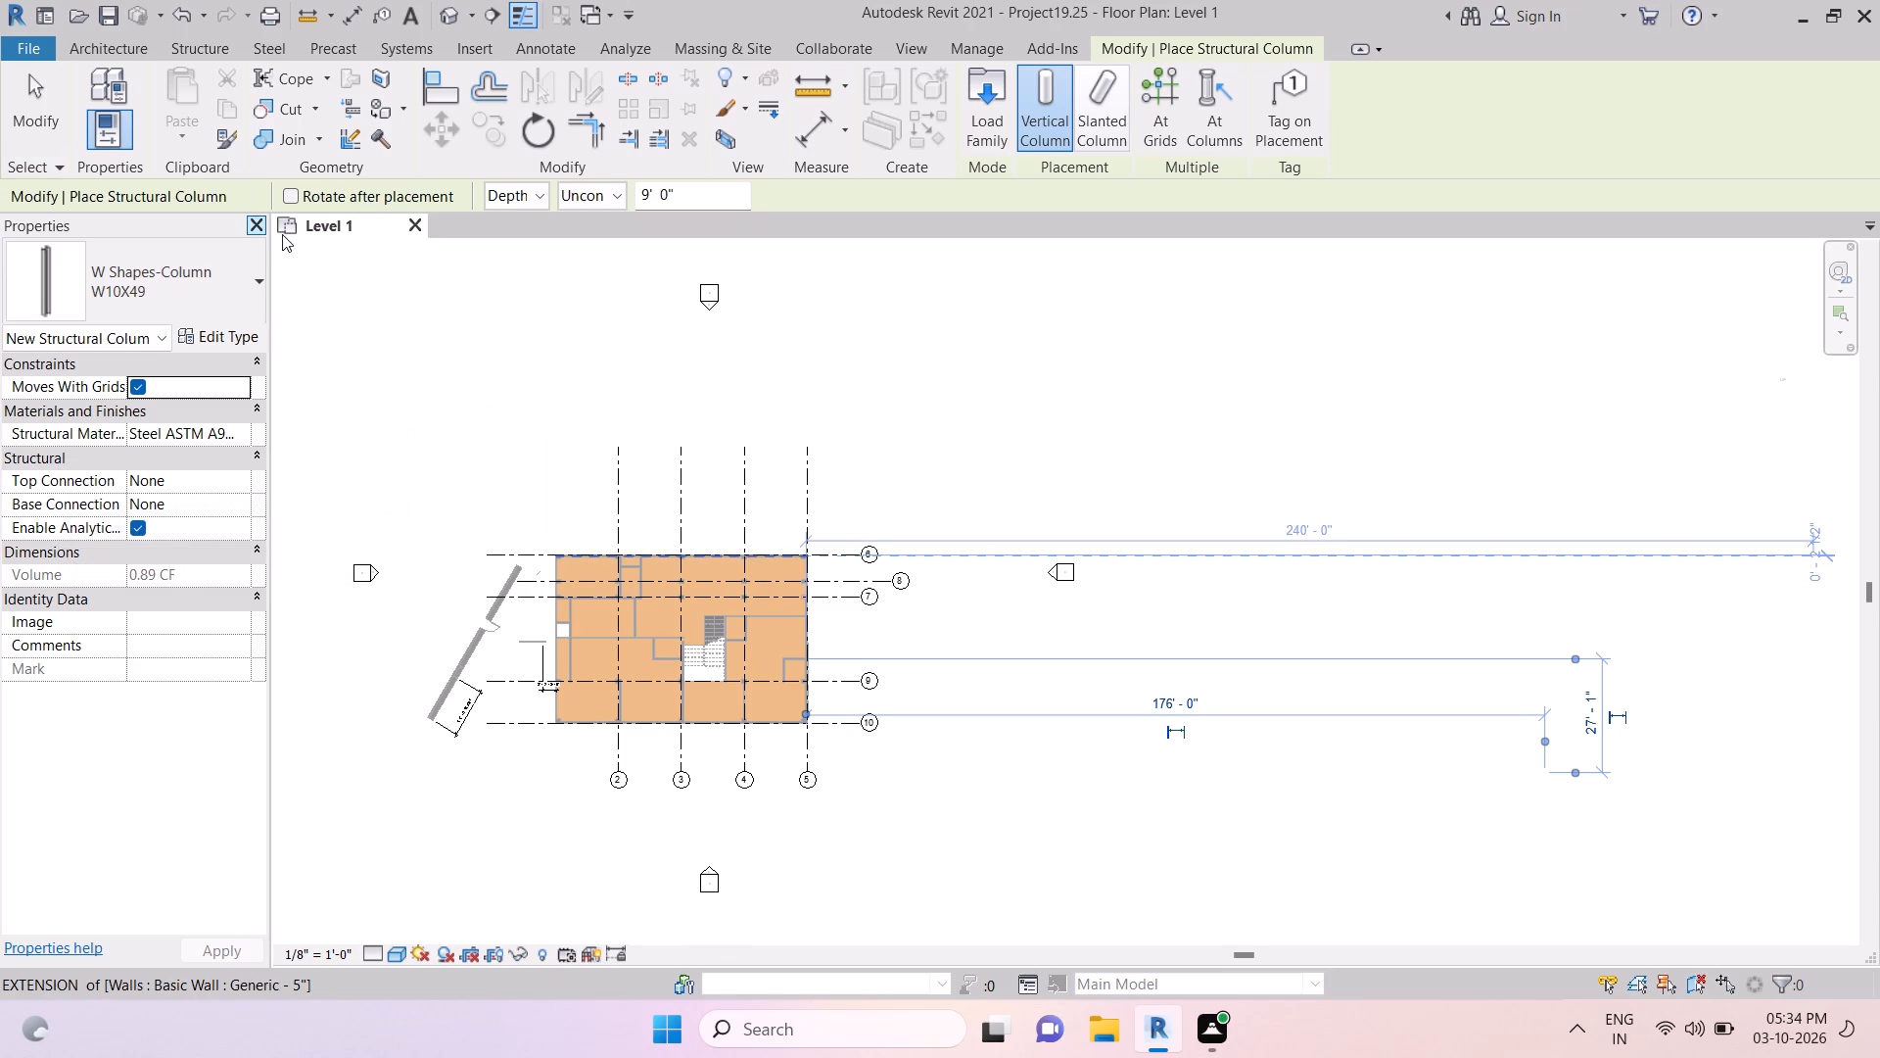
Hide the Properties palette beside the Level 1 plan.
left_click(253, 224)
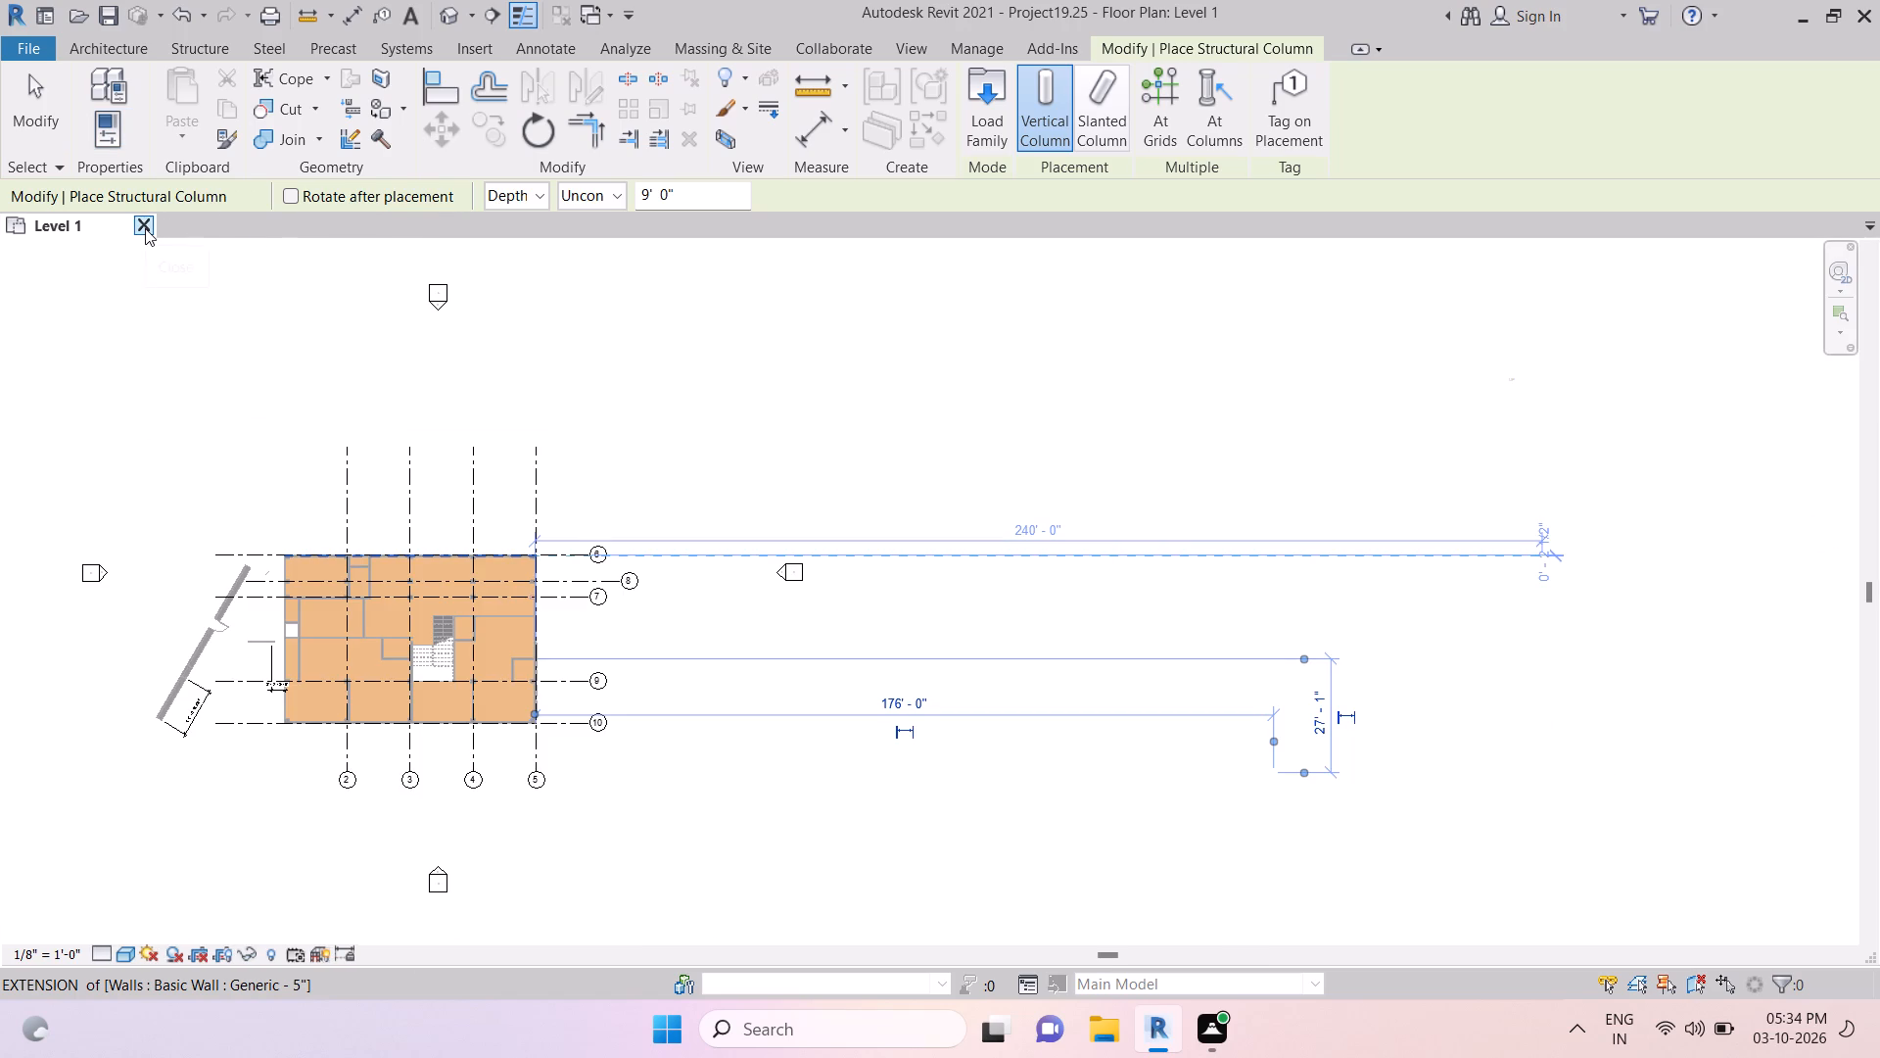
left_click(90, 222)
left_click(90, 222)
Place two W10X49 structural columns east of grid 5, about 172' away in line with the south wall and 140' away on grid 9's extension.
left_click(1258, 714)
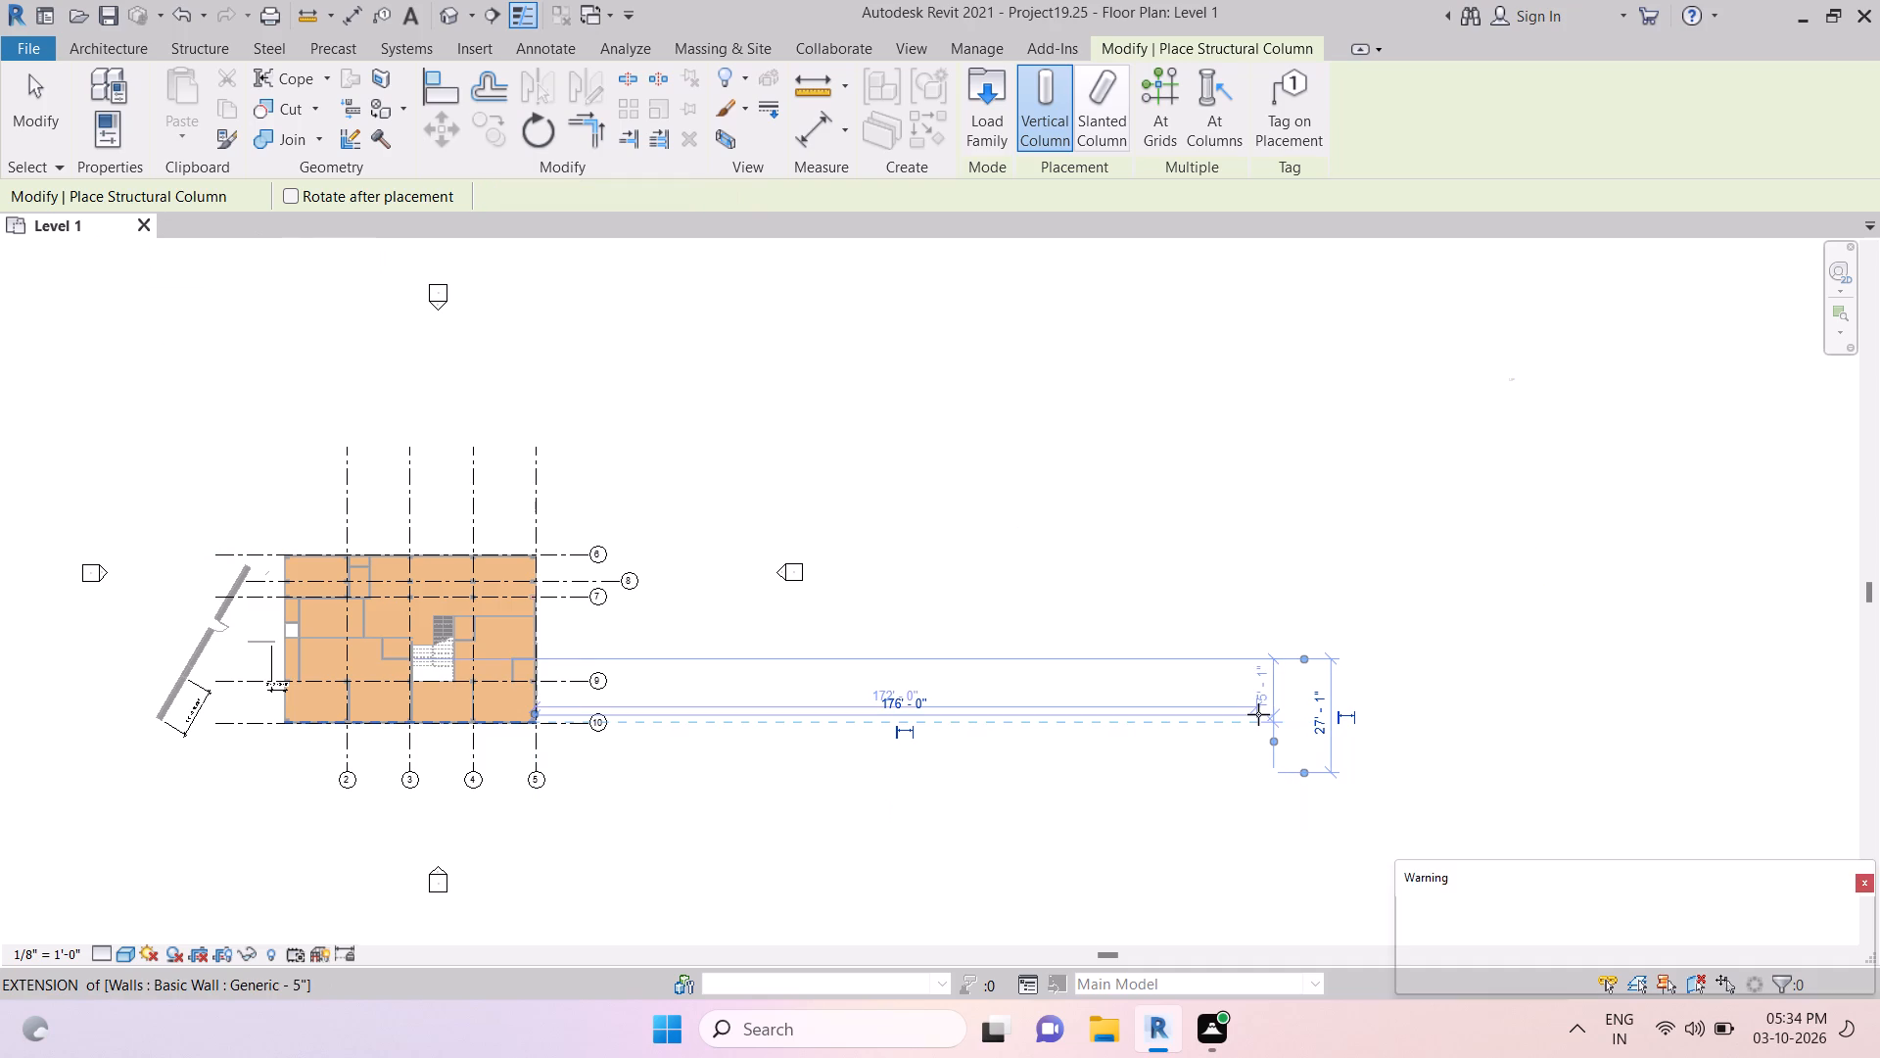
key("BackSpace")
key("BackSpace")
key("BackSpace")
key("BackSpace")
key("BackSpace")
key("BackSpace")
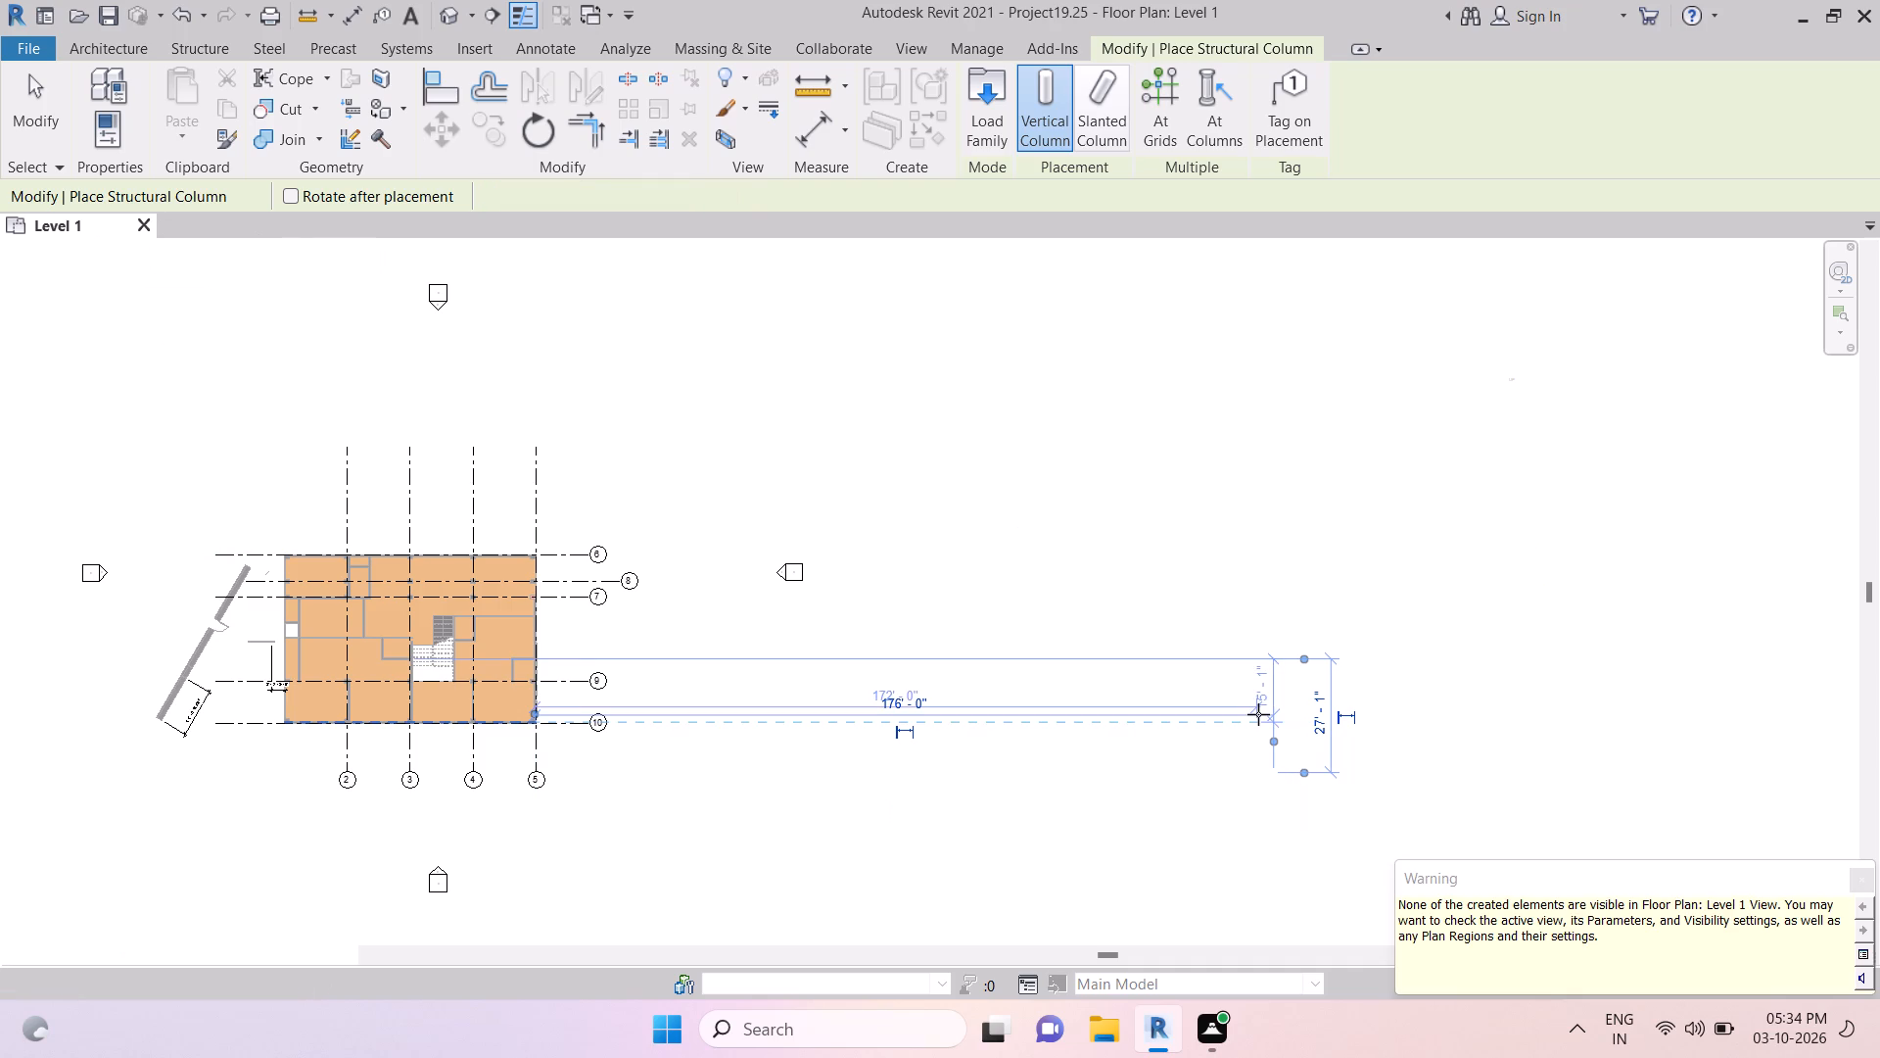
key("BackSpace")
key("BackSpace")
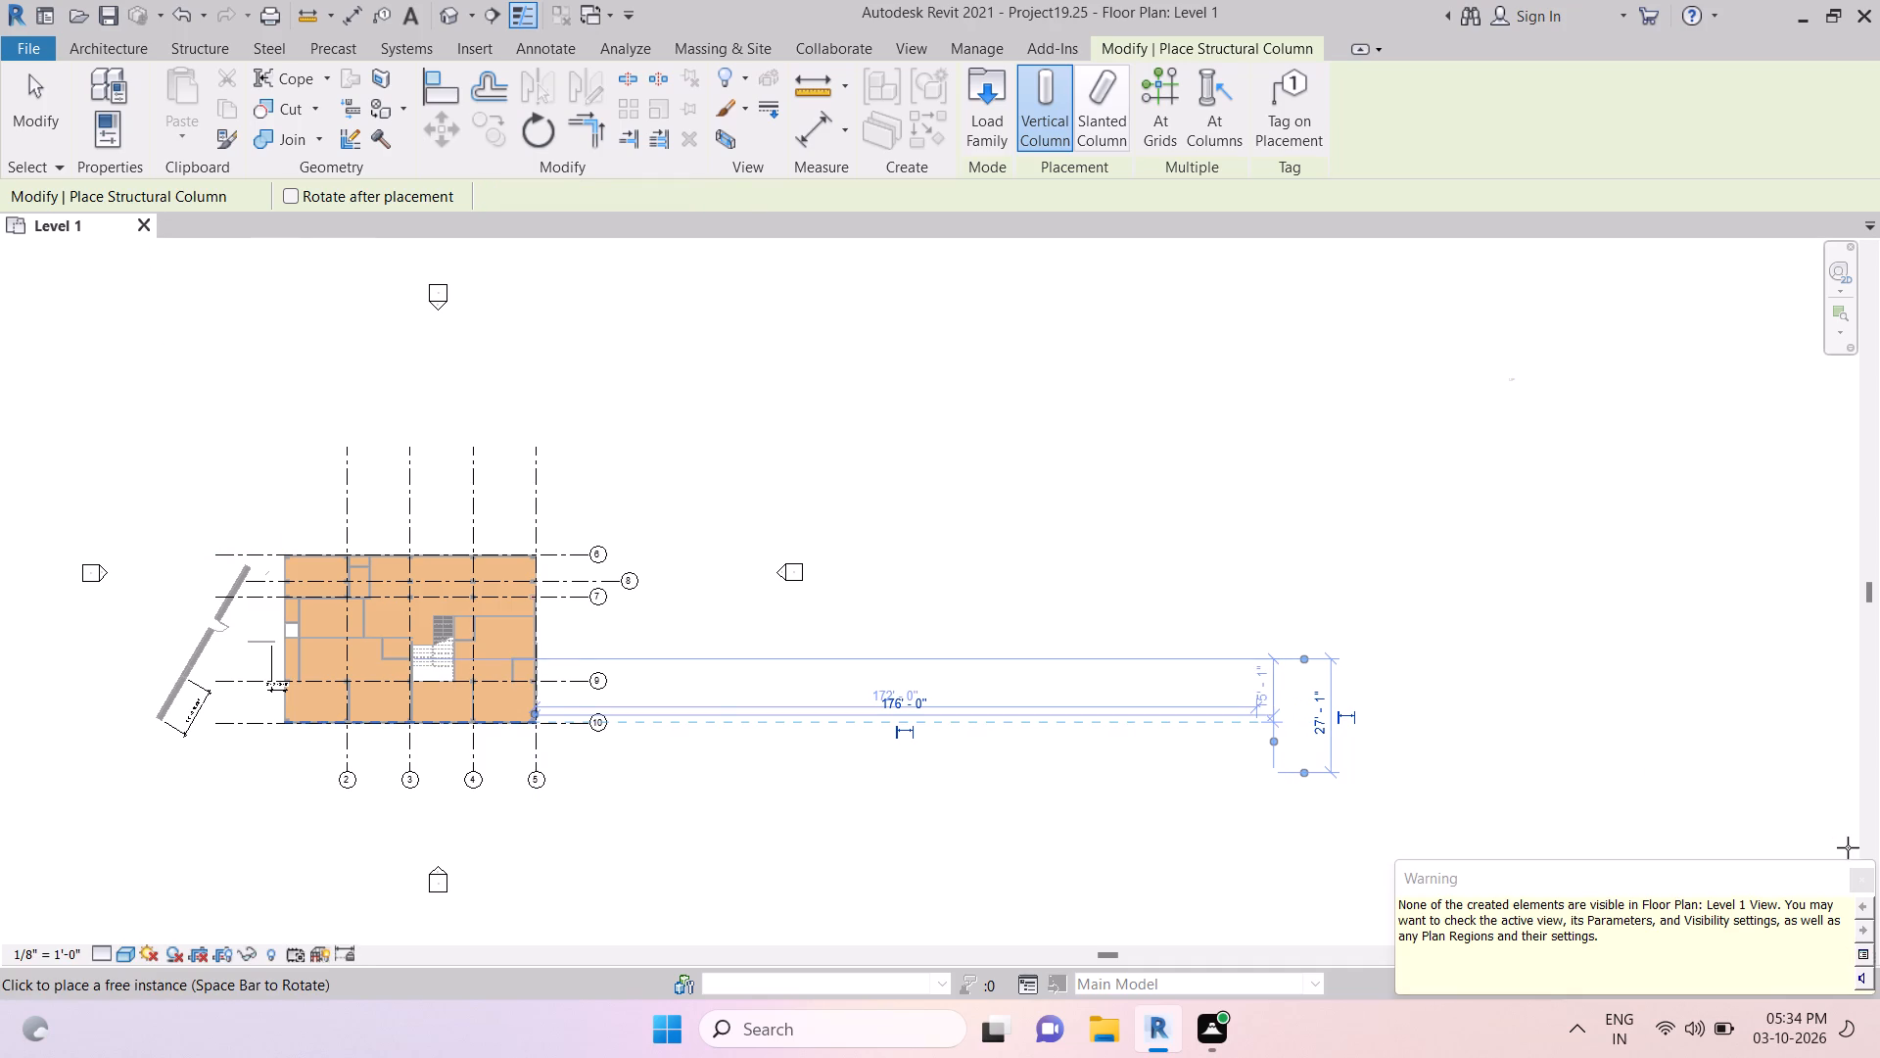
left_click(1866, 883)
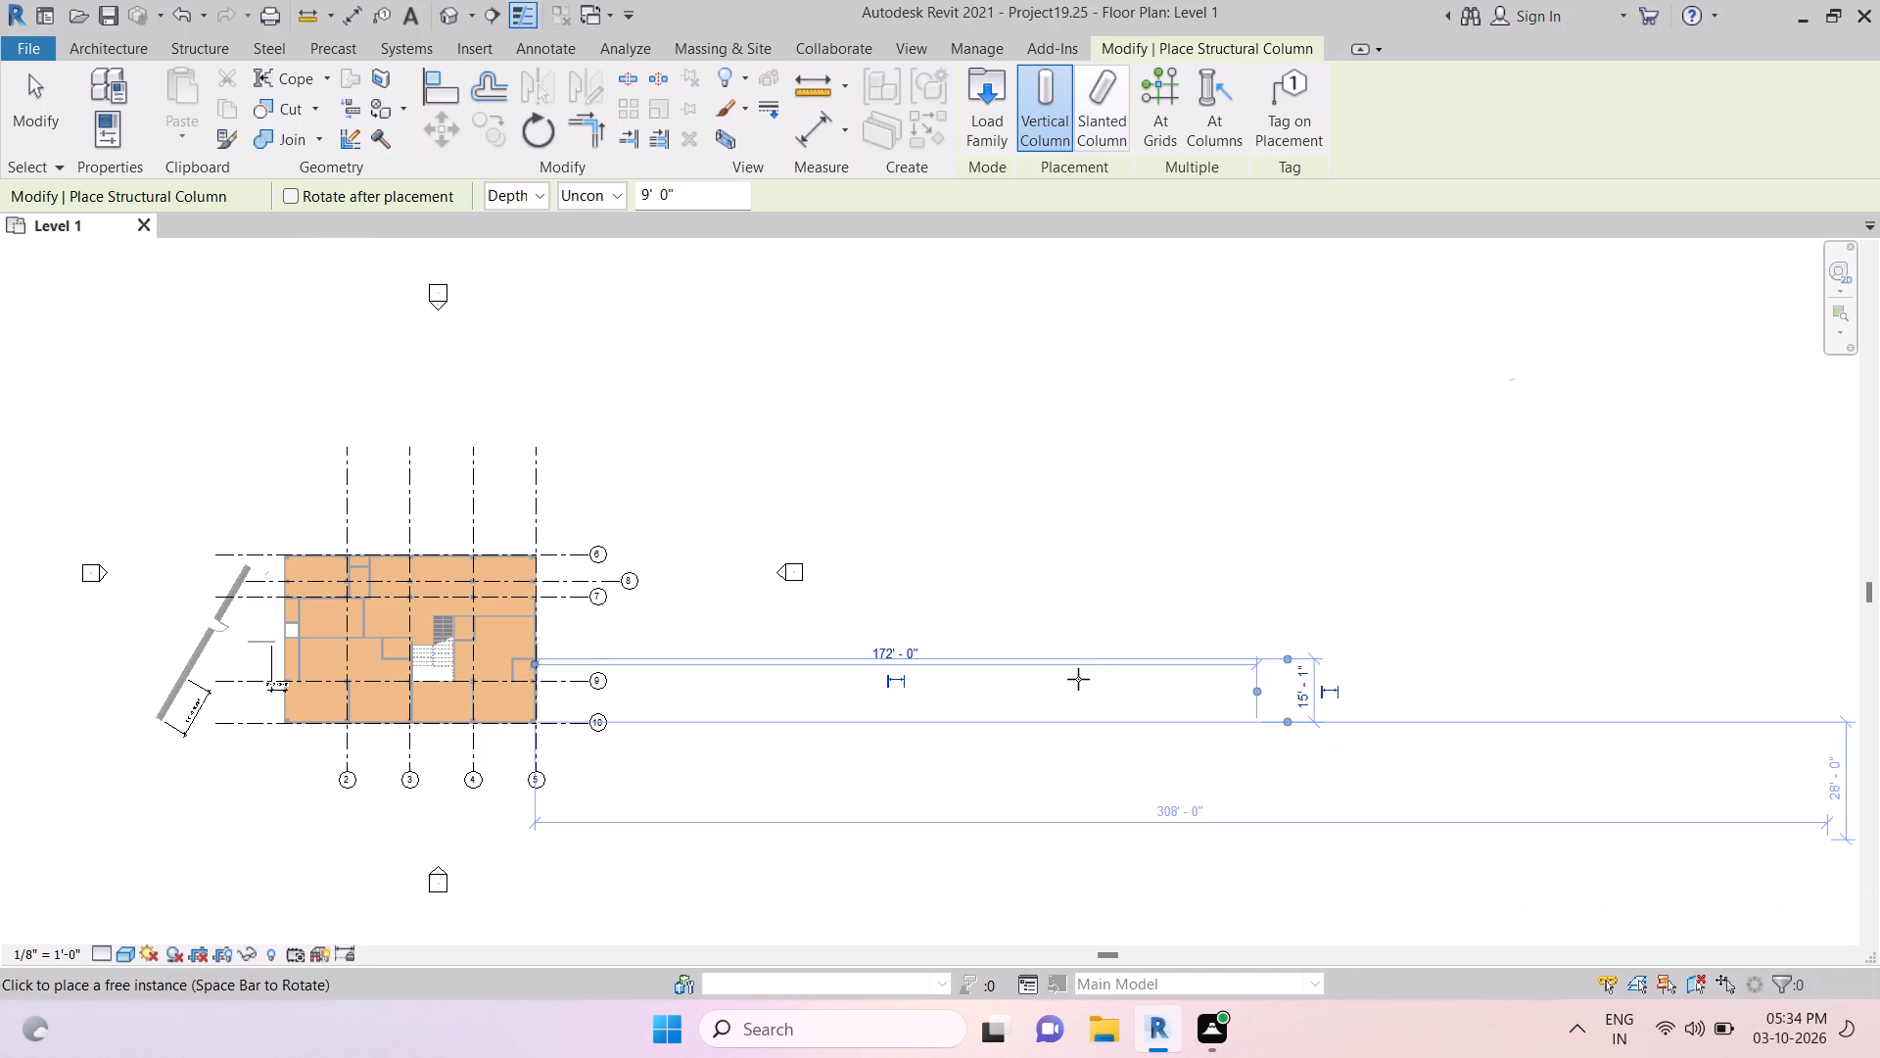
left_click(1122, 685)
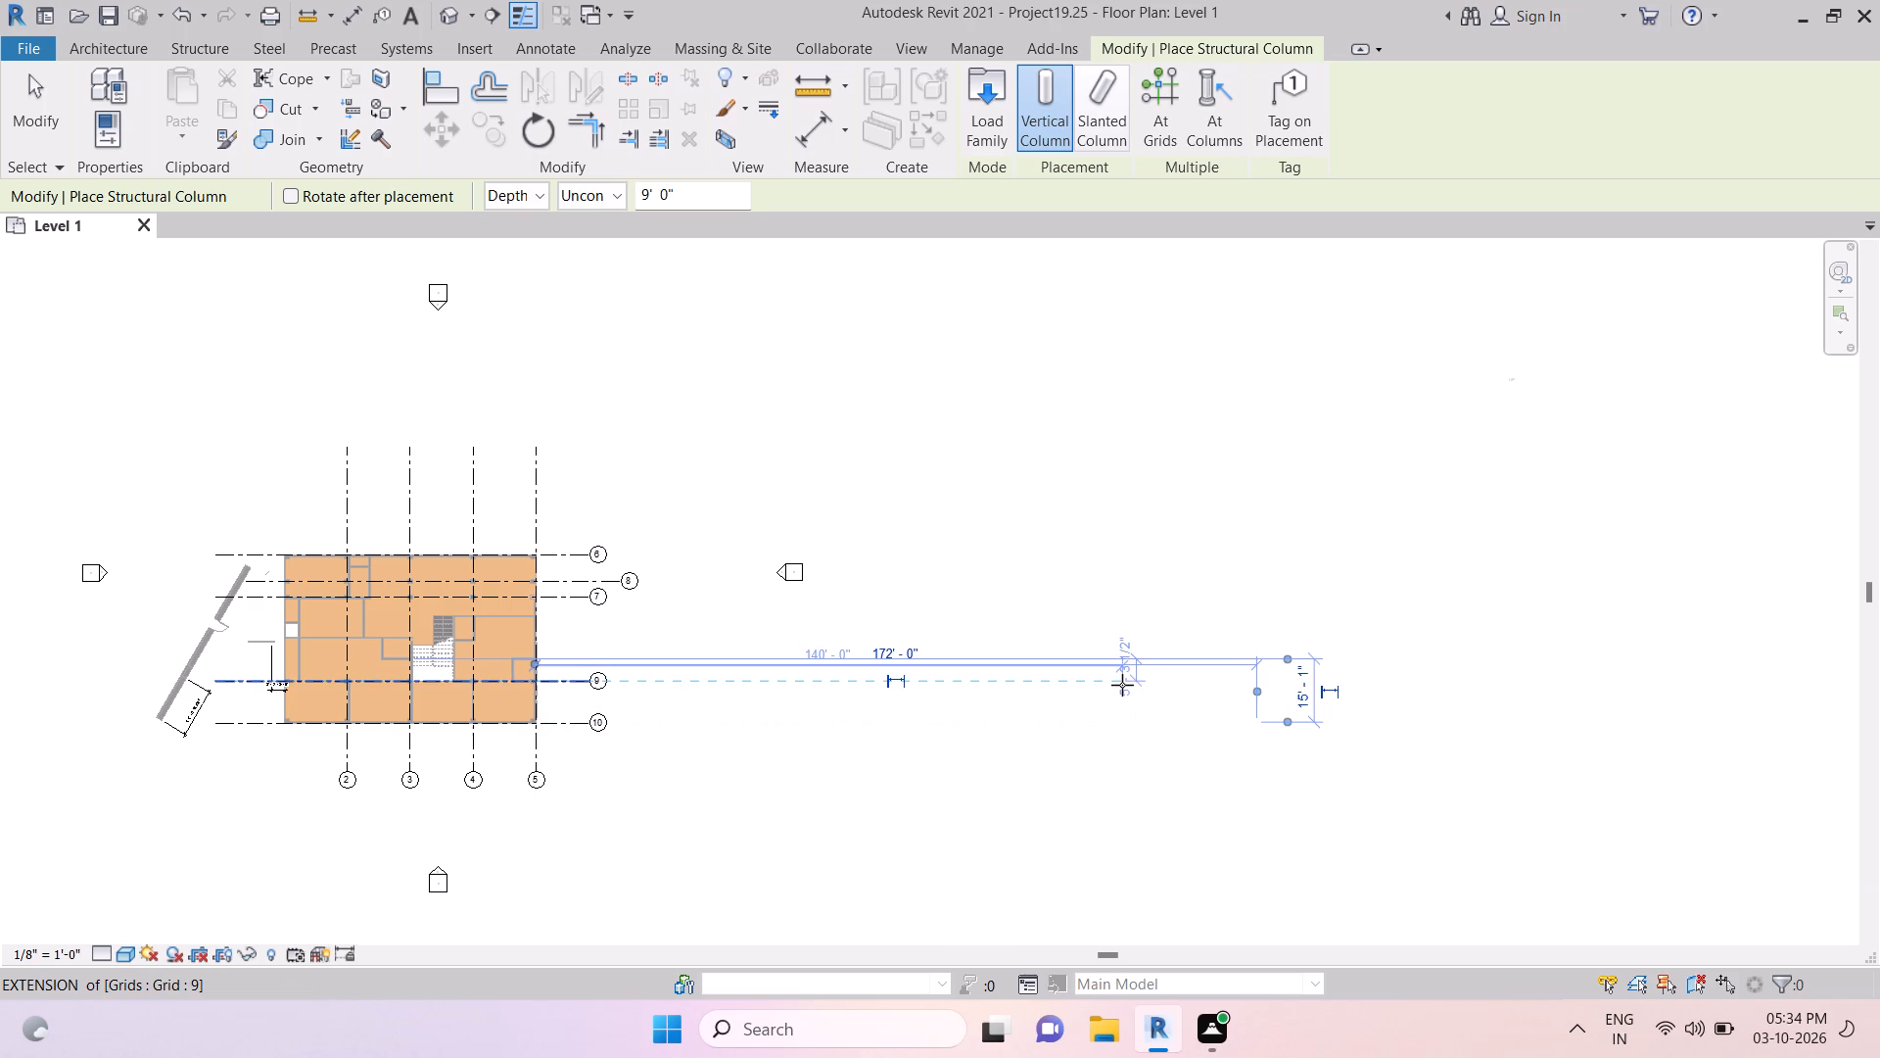
key("BackSpace")
key("BackSpace")
key("BackSpace")
key("BackSpace")
key("BackSpace")
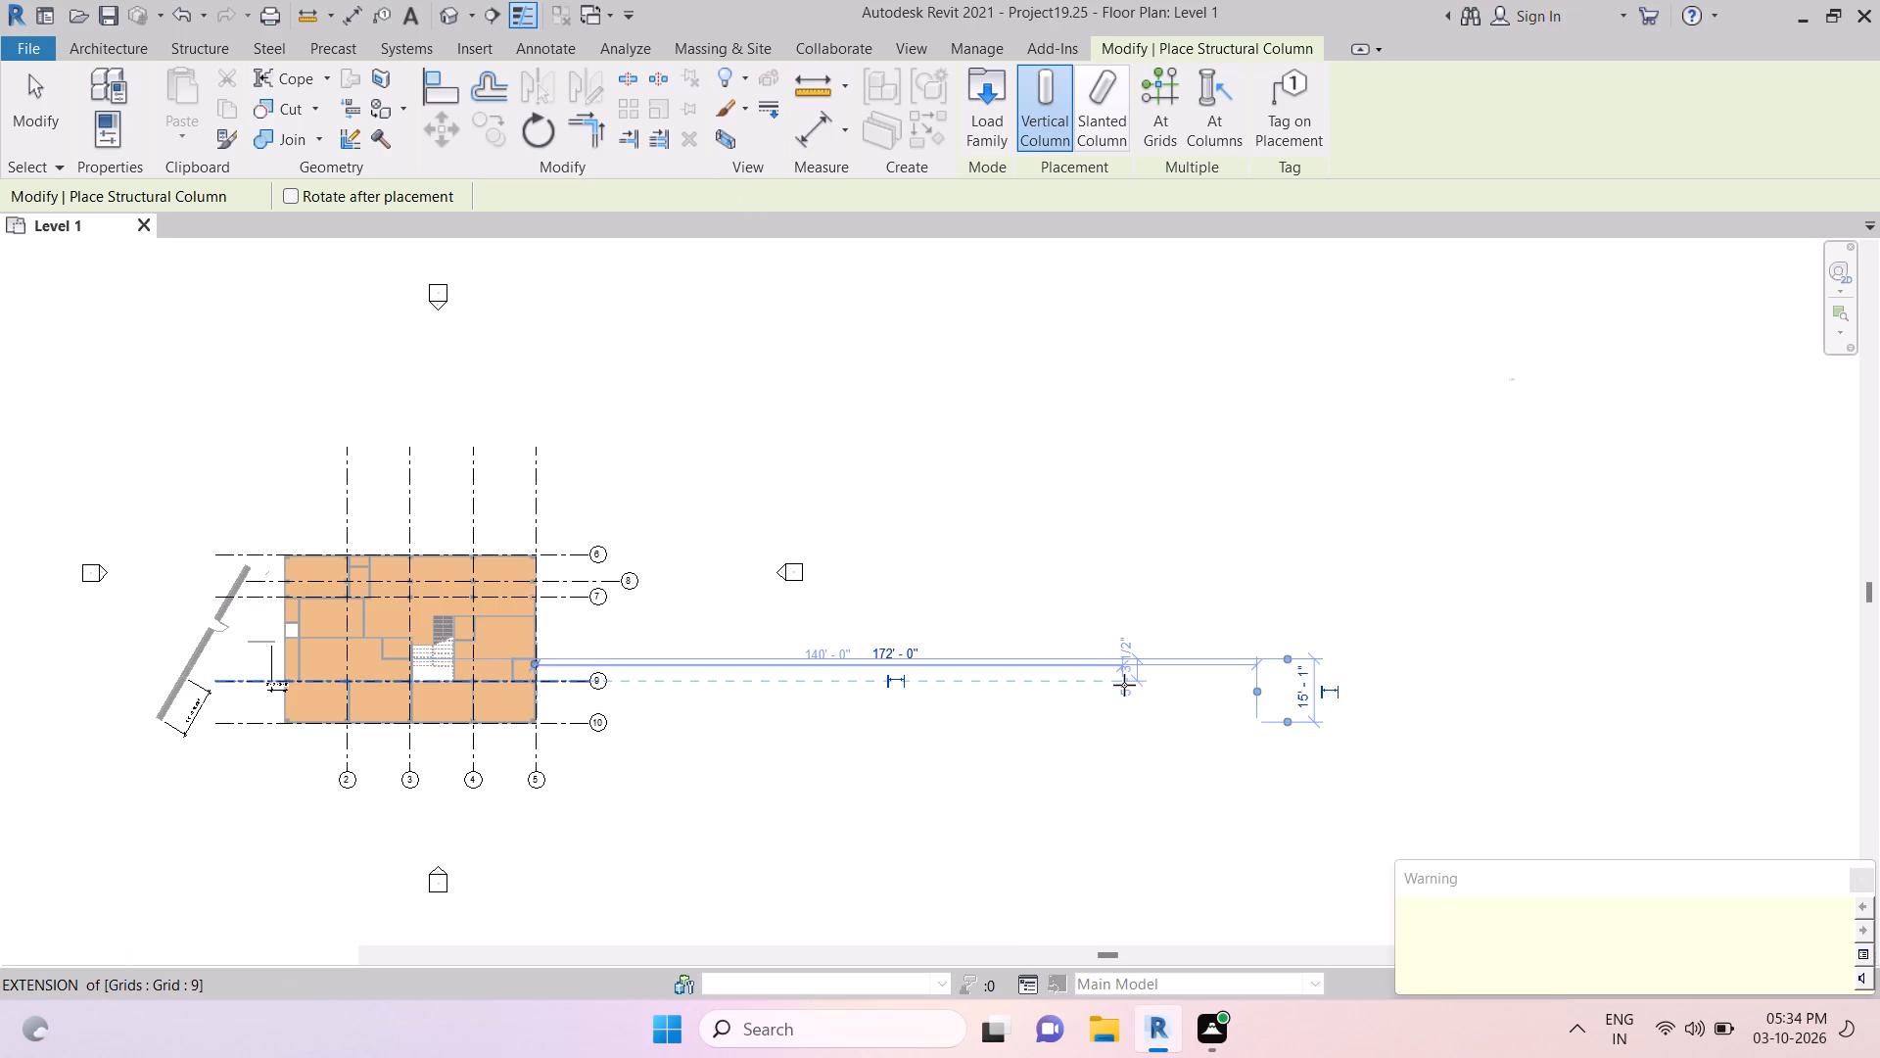
key("BackSpace")
key("BackSpace")
key("BackSpace")
key("BackSpace")
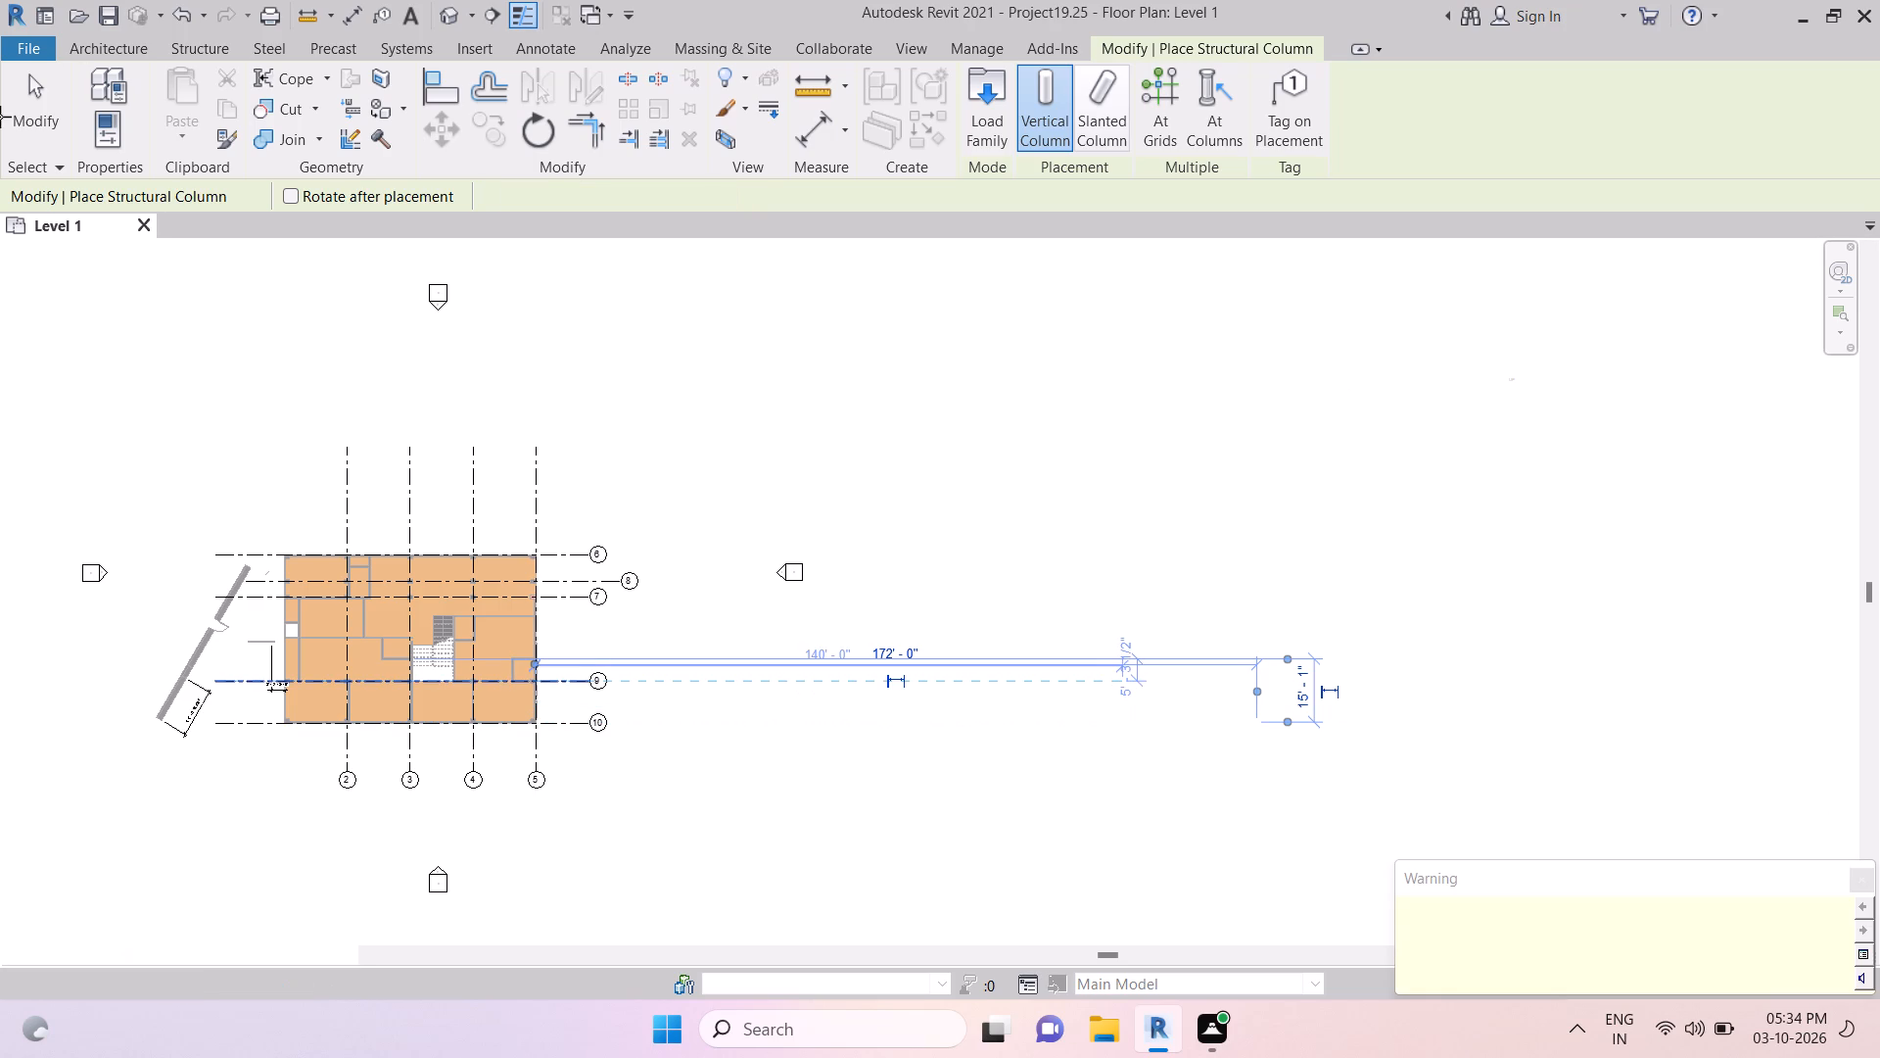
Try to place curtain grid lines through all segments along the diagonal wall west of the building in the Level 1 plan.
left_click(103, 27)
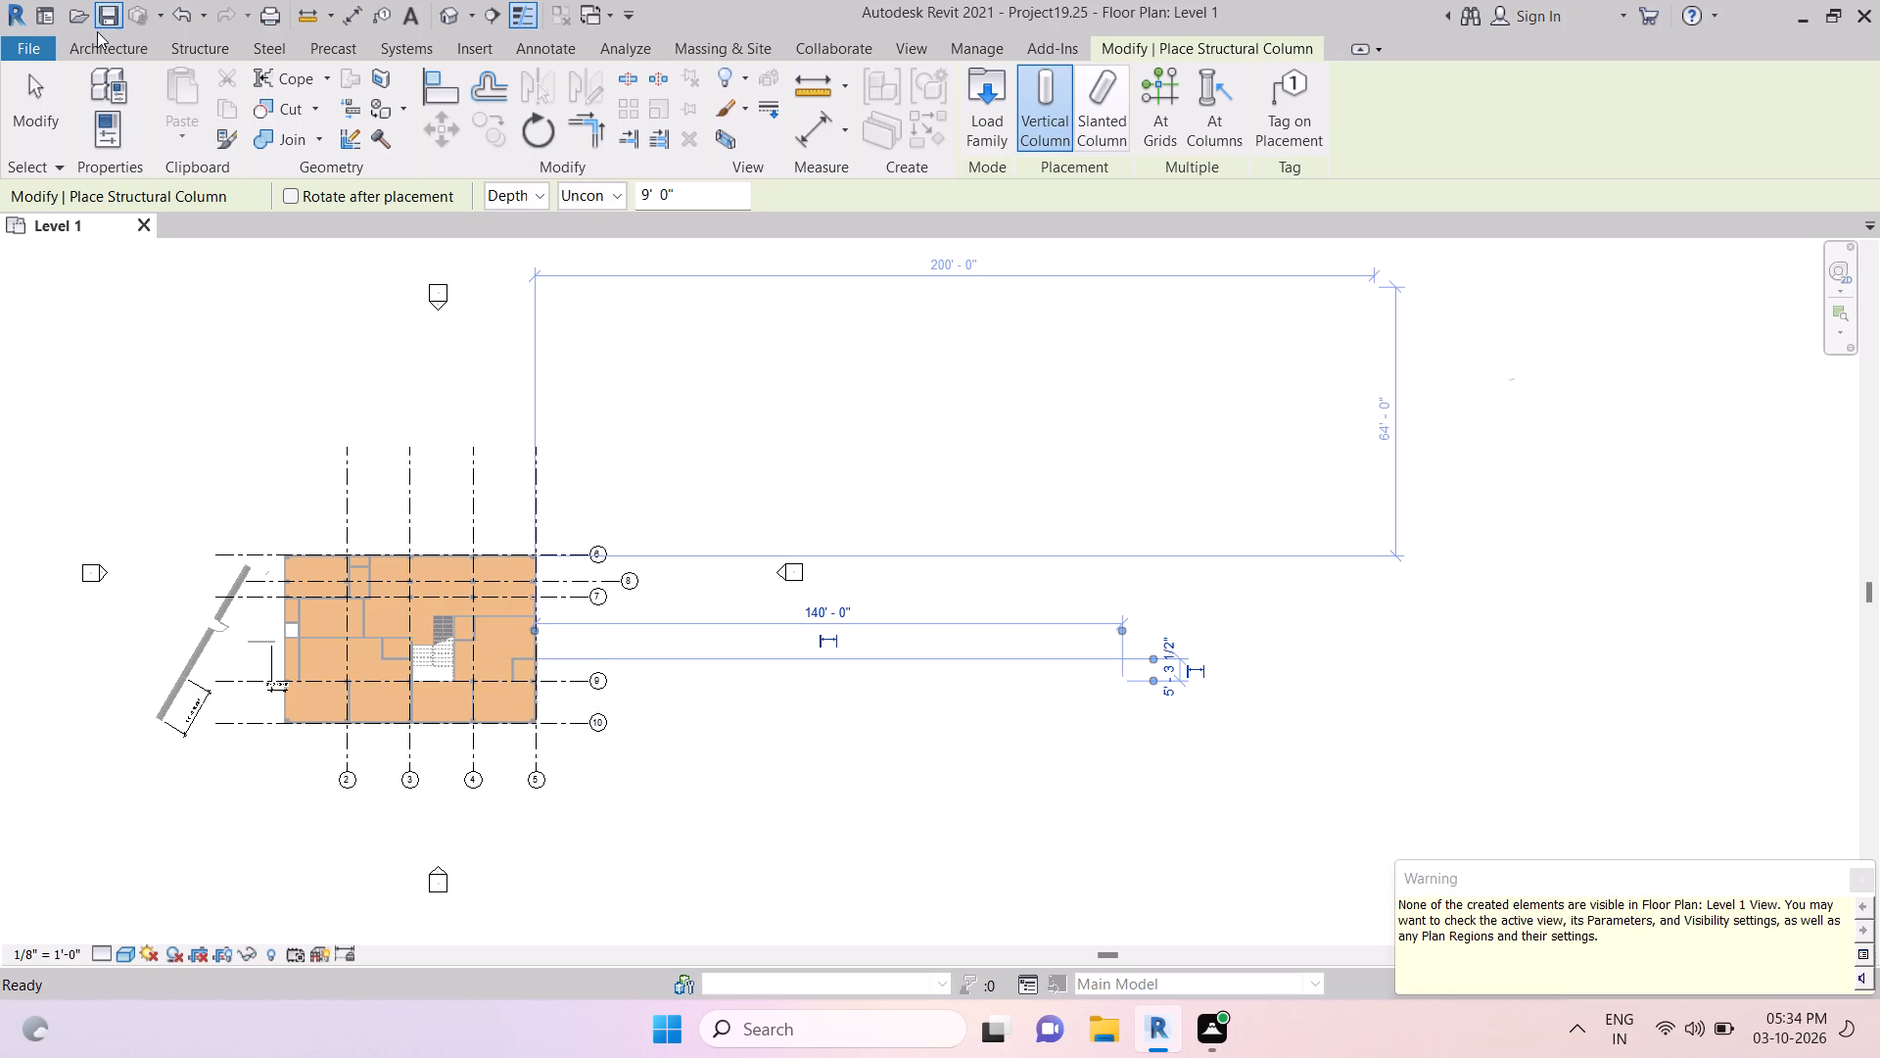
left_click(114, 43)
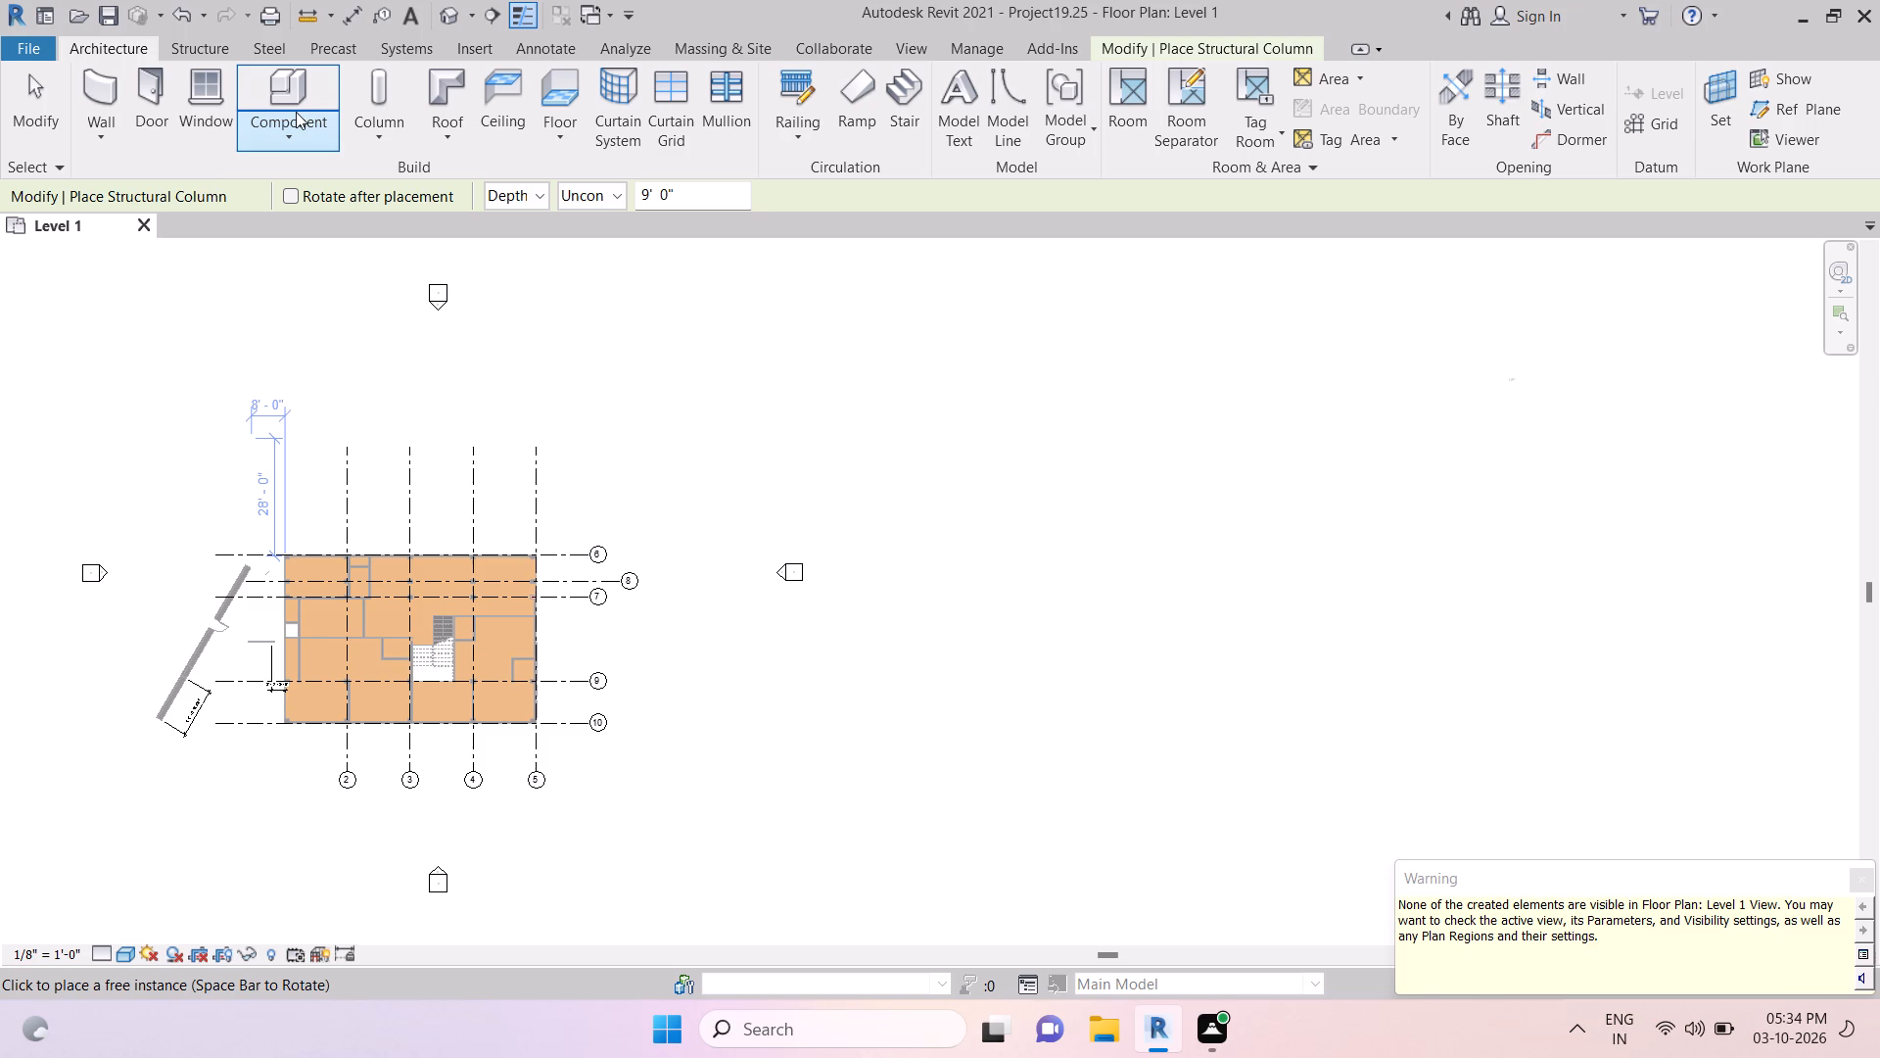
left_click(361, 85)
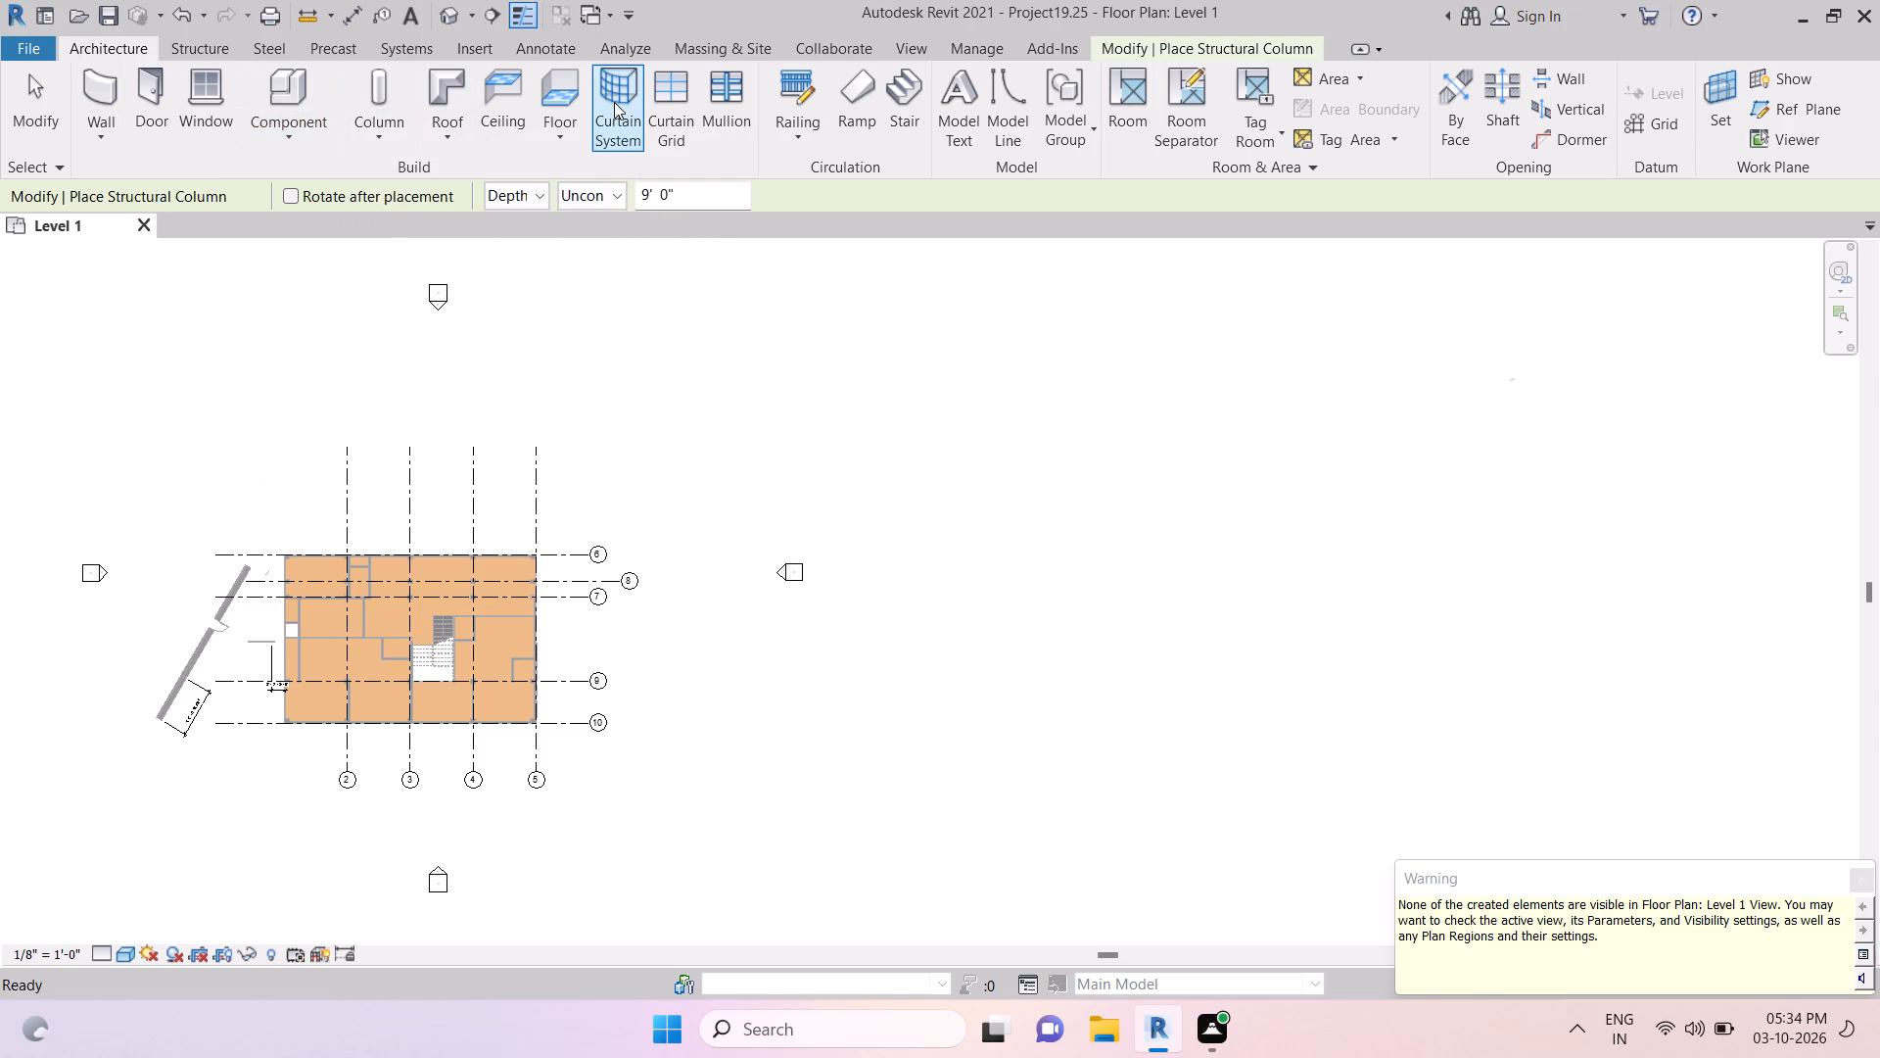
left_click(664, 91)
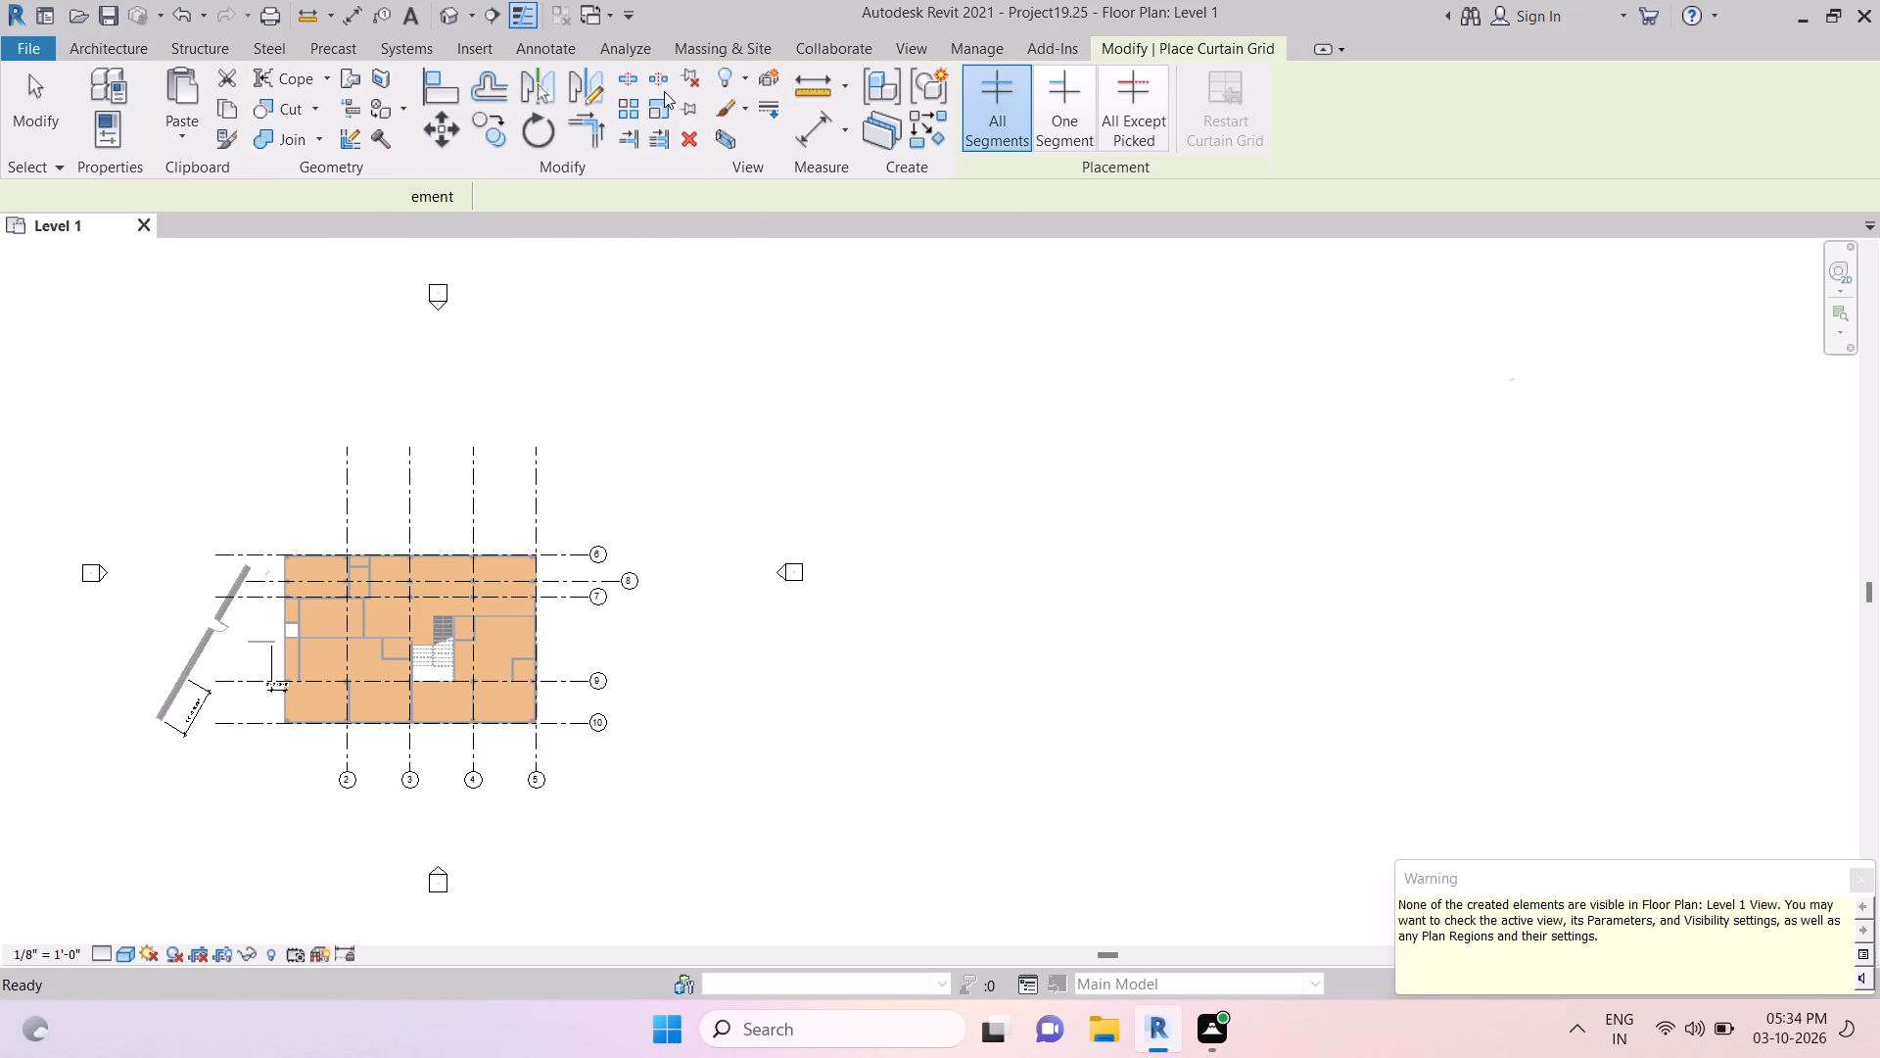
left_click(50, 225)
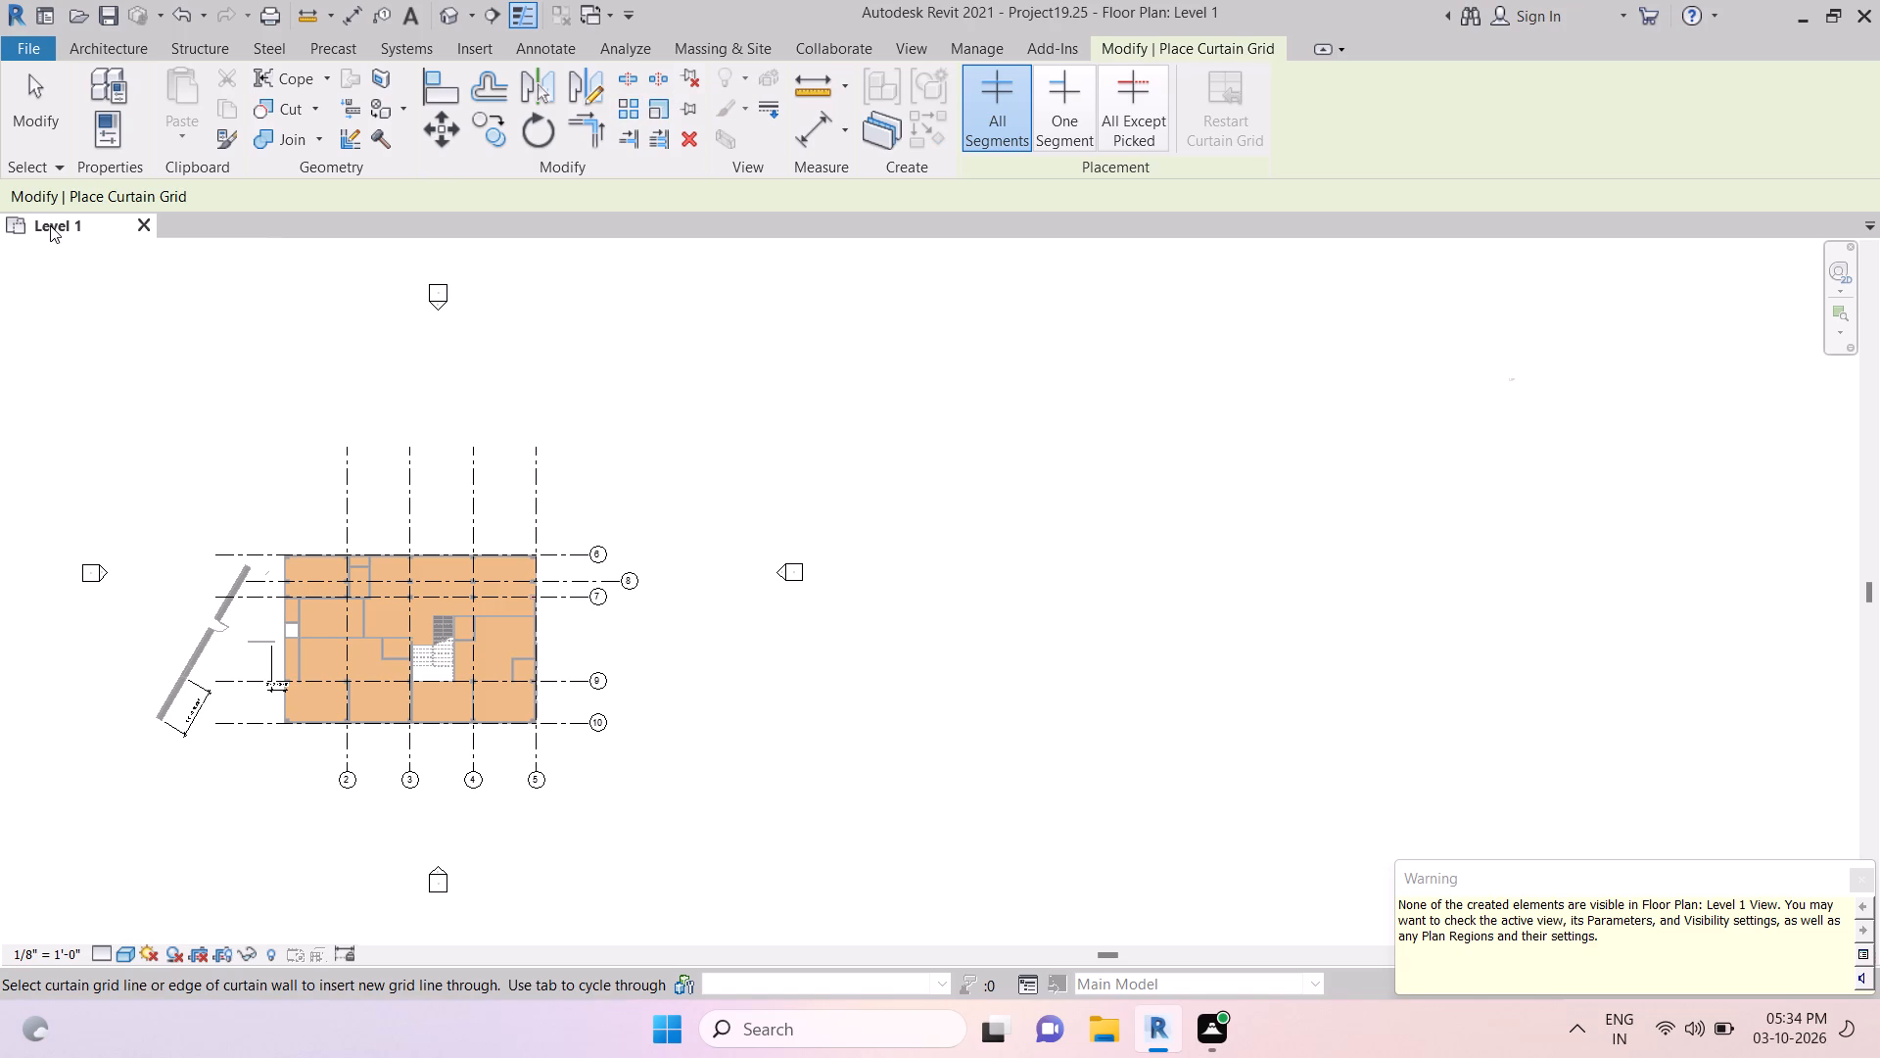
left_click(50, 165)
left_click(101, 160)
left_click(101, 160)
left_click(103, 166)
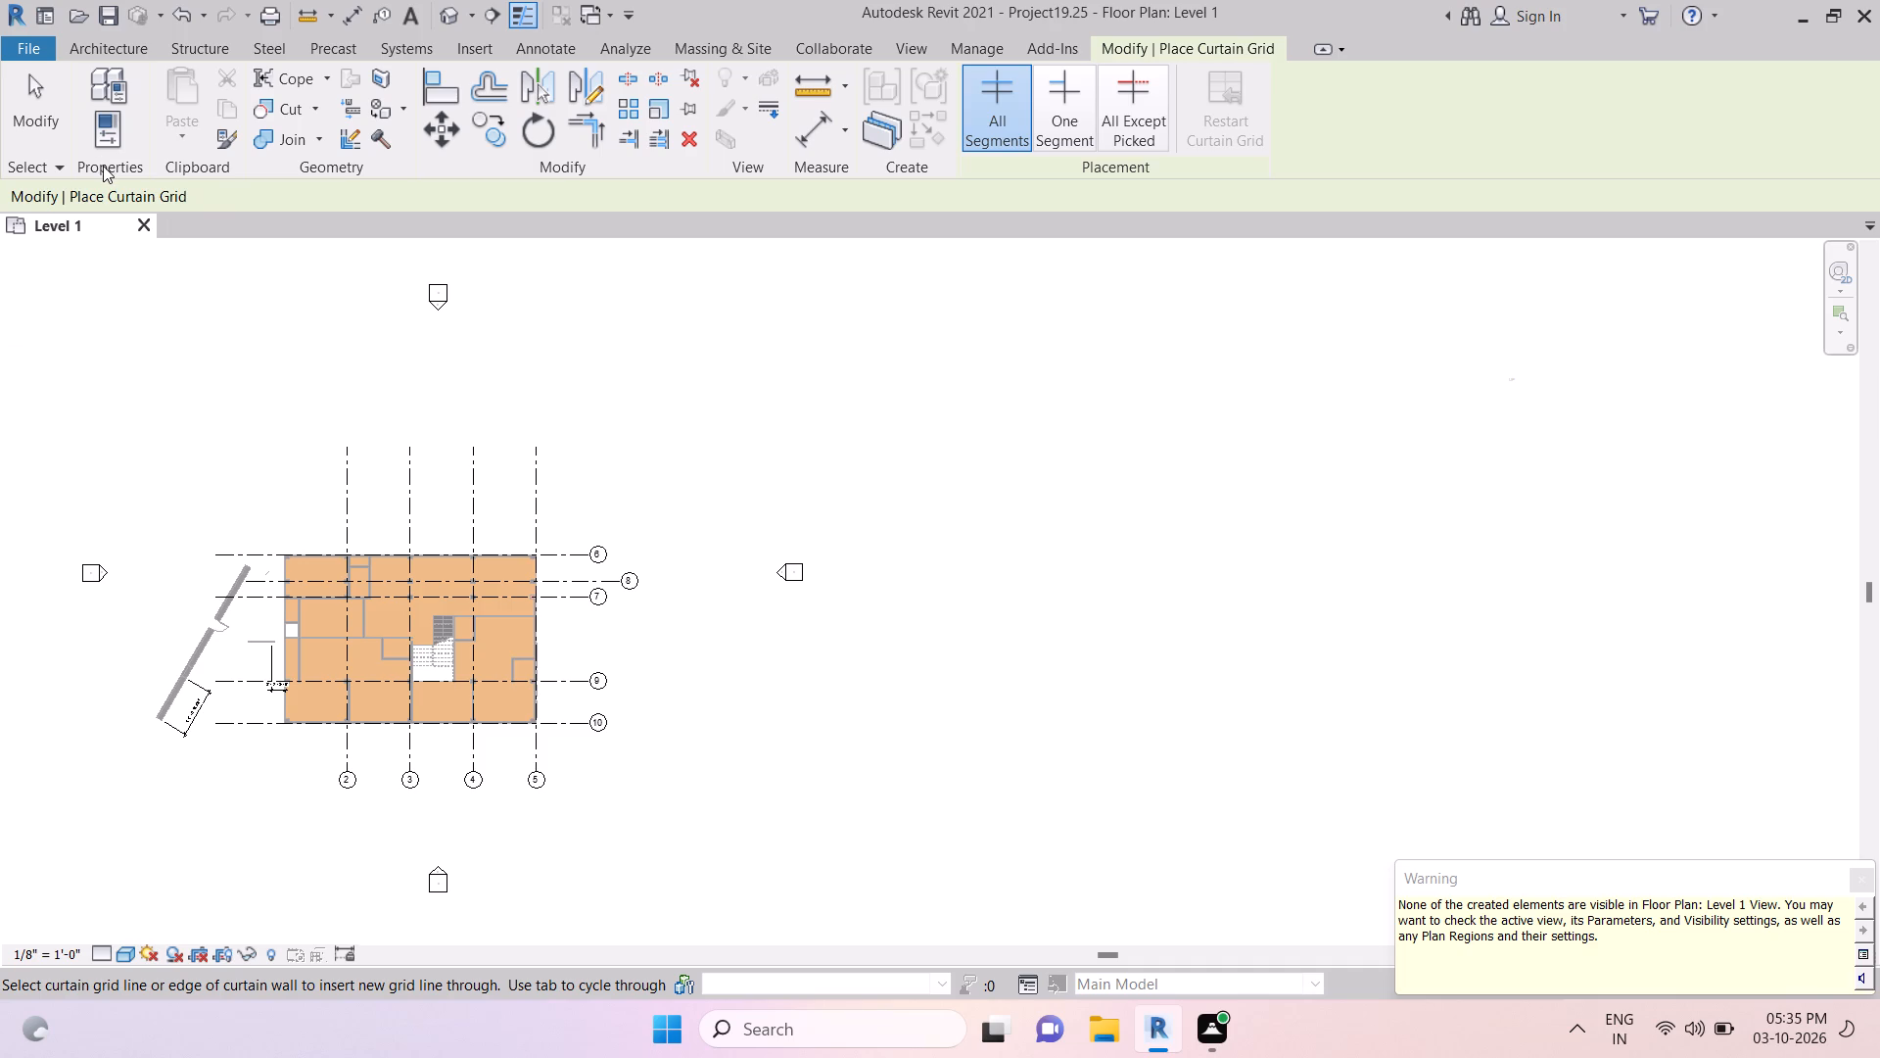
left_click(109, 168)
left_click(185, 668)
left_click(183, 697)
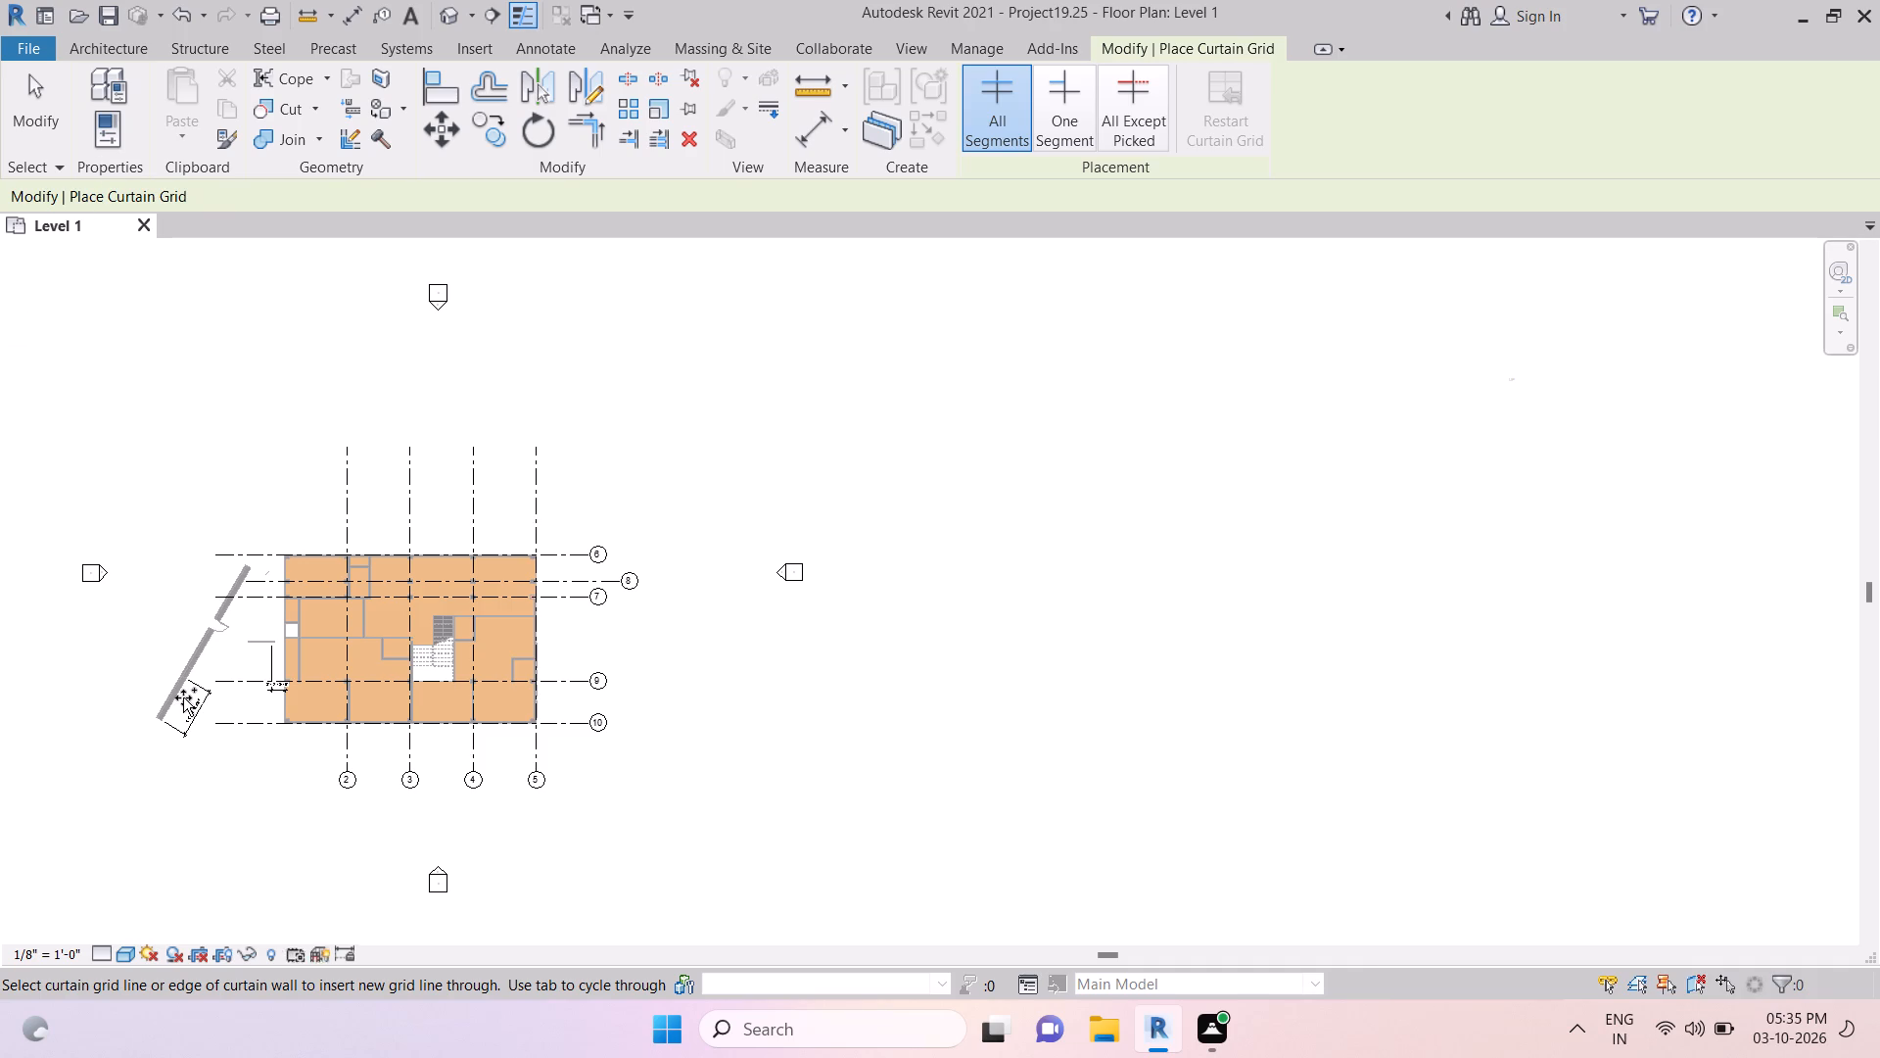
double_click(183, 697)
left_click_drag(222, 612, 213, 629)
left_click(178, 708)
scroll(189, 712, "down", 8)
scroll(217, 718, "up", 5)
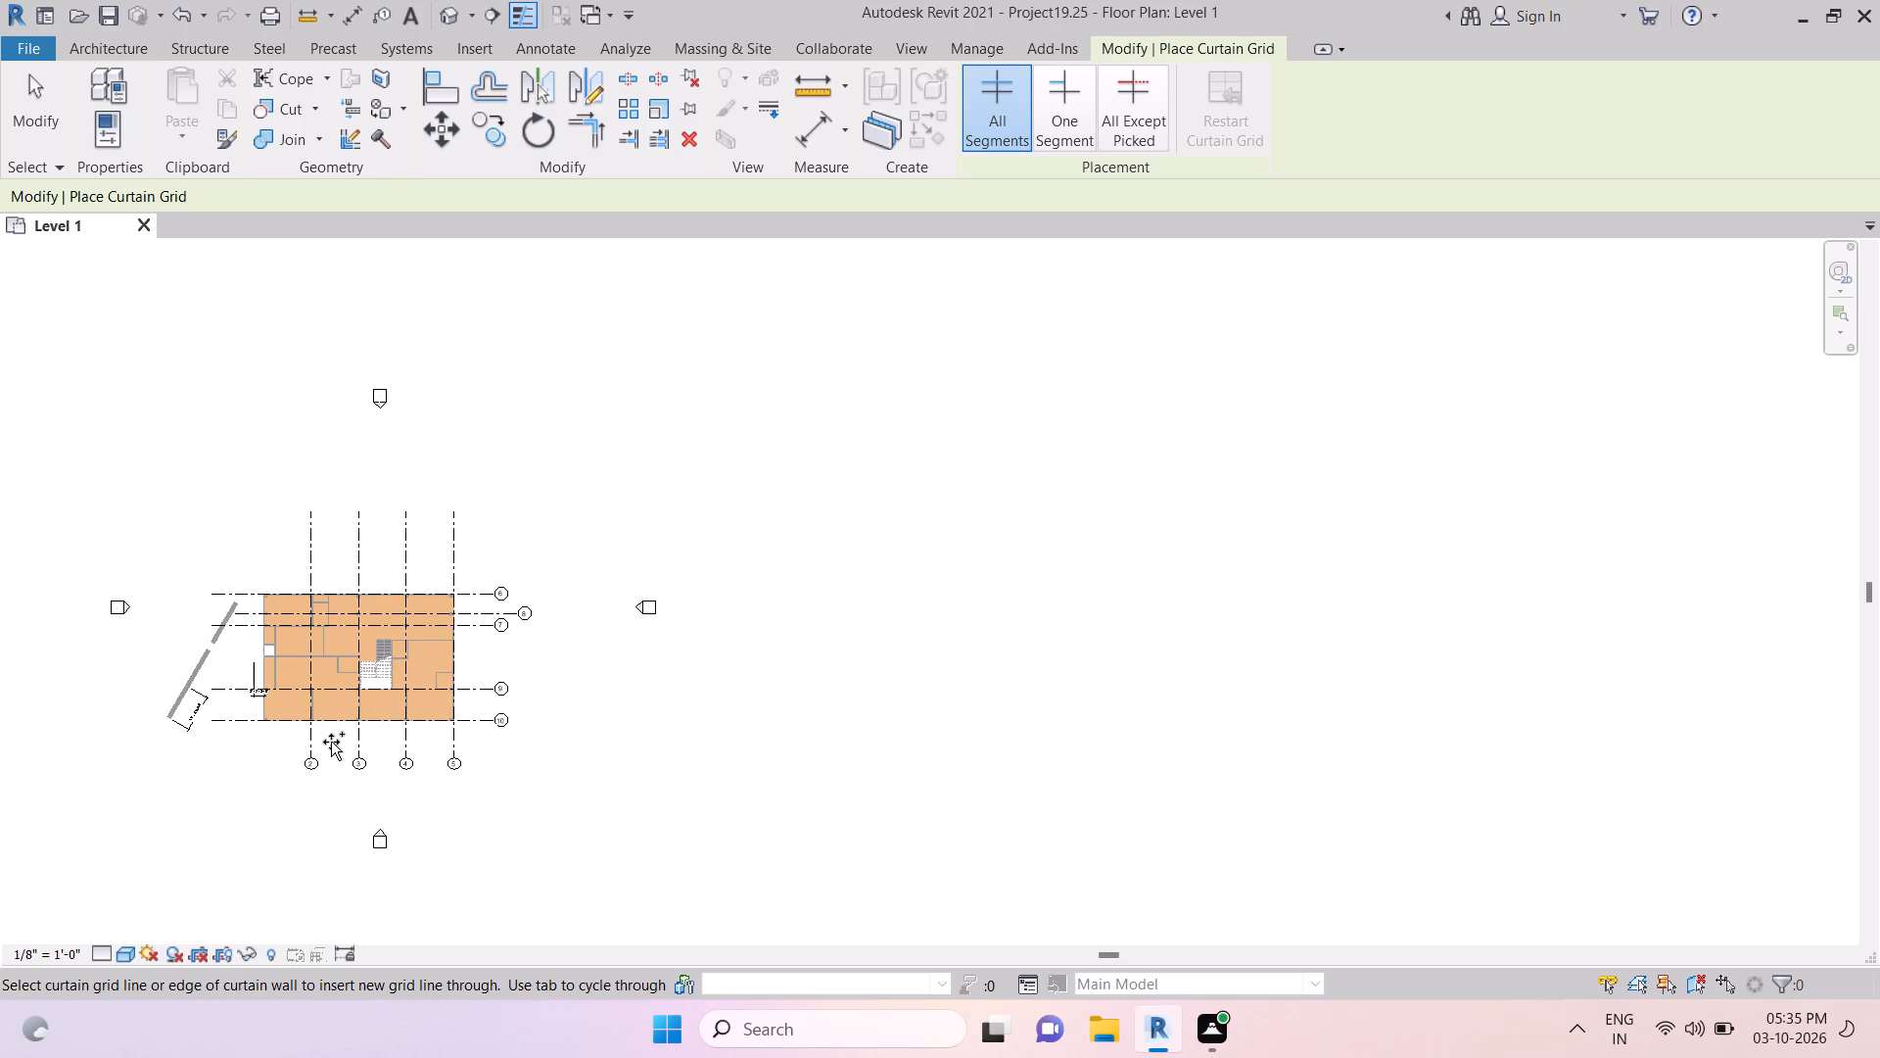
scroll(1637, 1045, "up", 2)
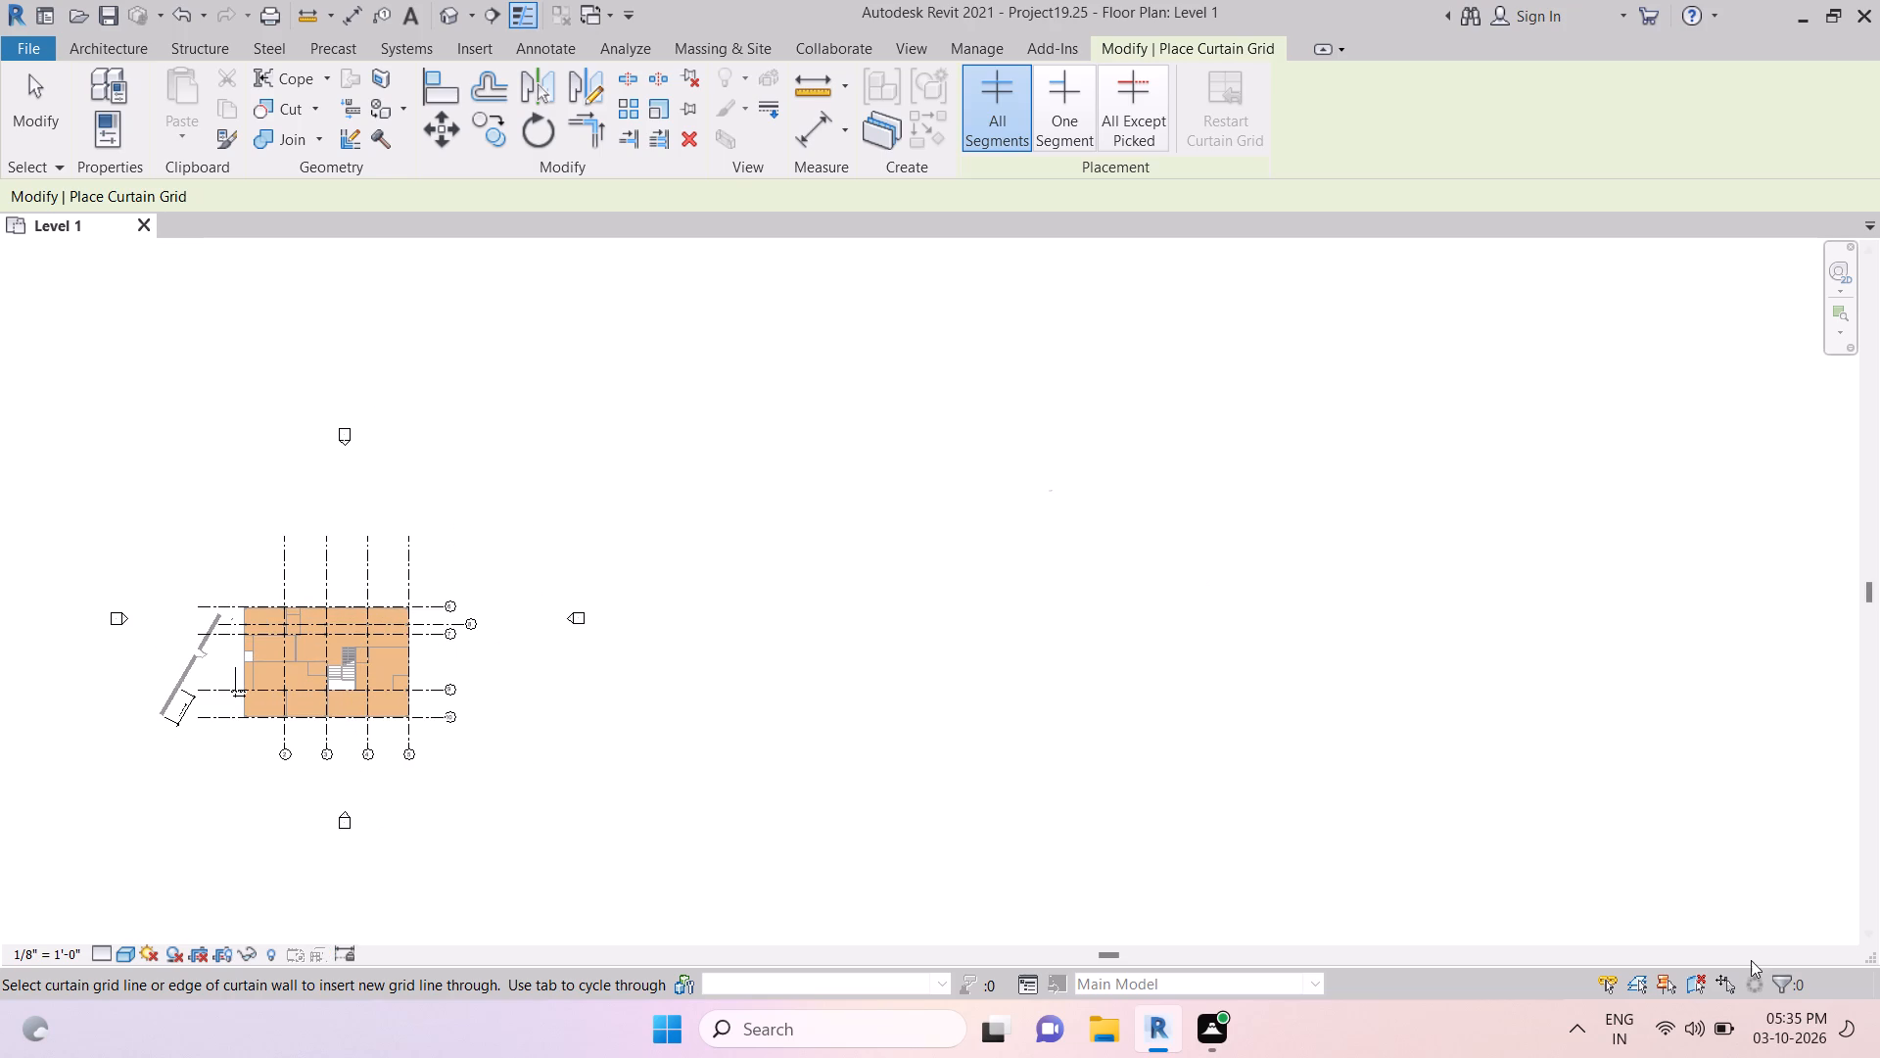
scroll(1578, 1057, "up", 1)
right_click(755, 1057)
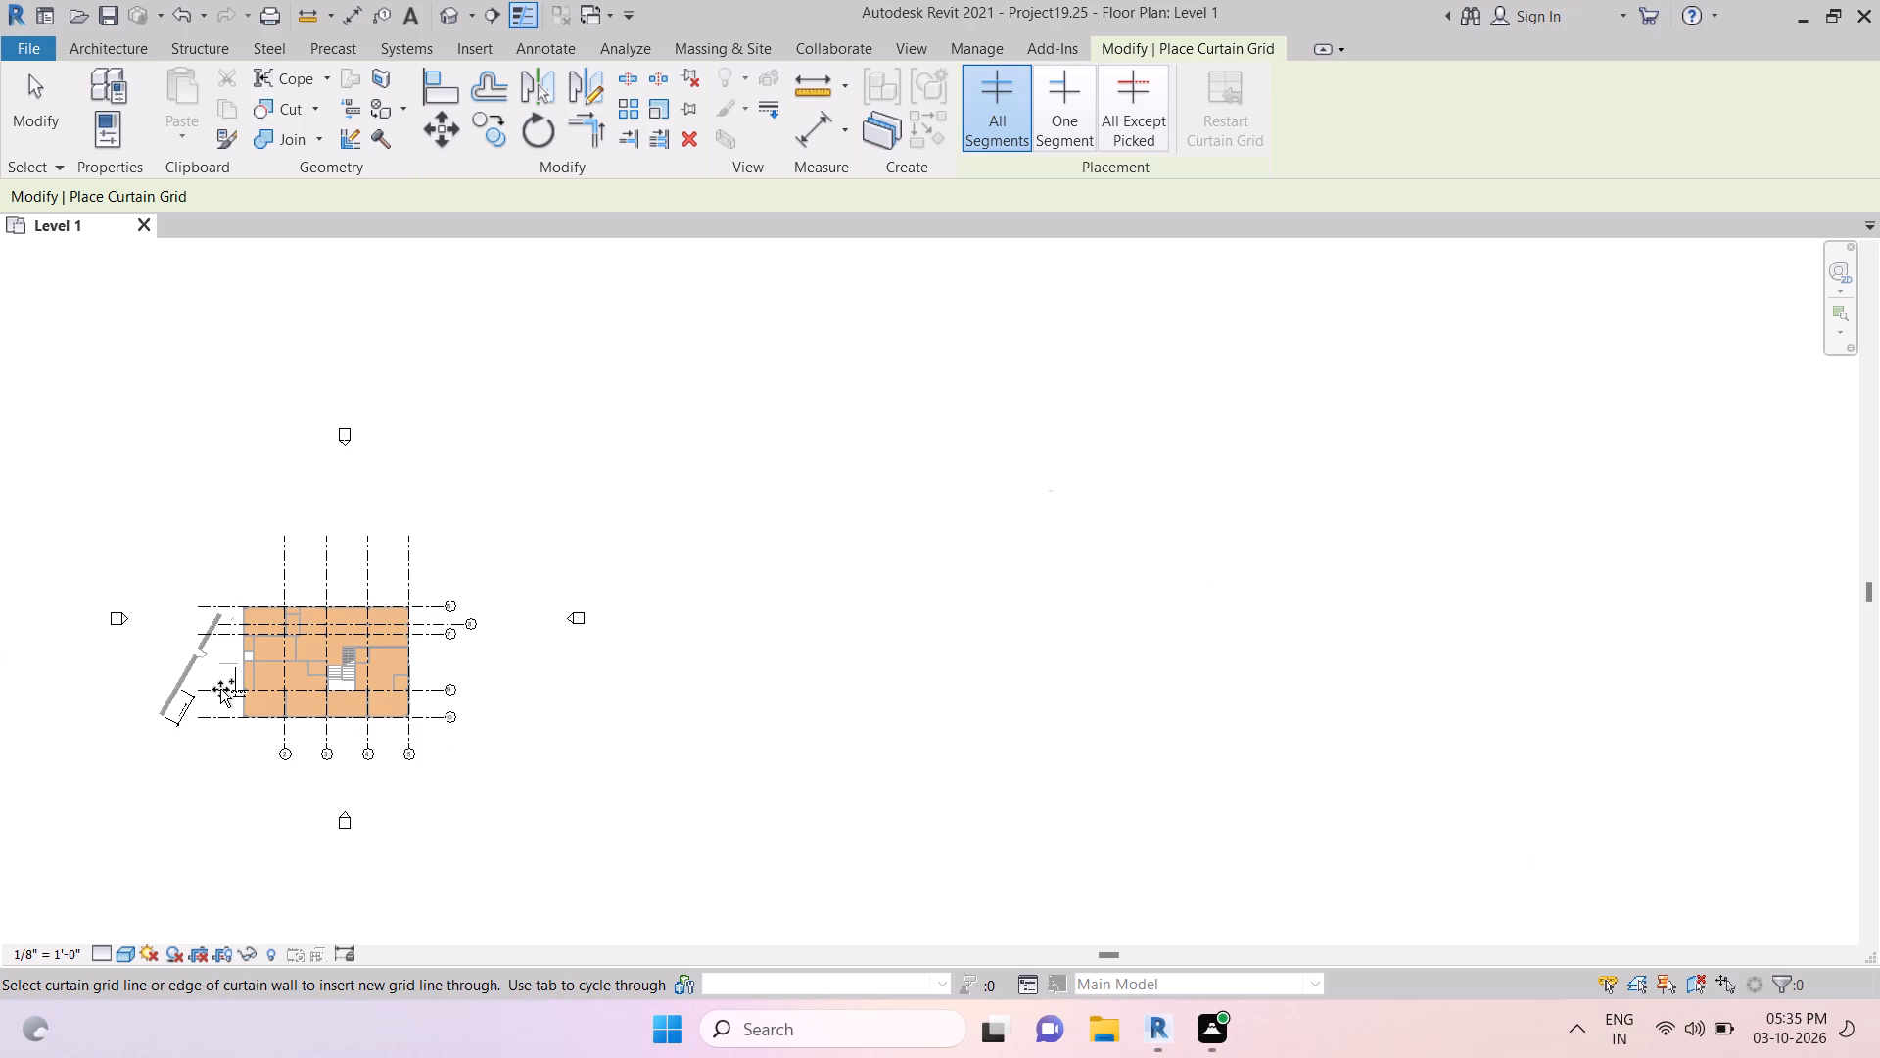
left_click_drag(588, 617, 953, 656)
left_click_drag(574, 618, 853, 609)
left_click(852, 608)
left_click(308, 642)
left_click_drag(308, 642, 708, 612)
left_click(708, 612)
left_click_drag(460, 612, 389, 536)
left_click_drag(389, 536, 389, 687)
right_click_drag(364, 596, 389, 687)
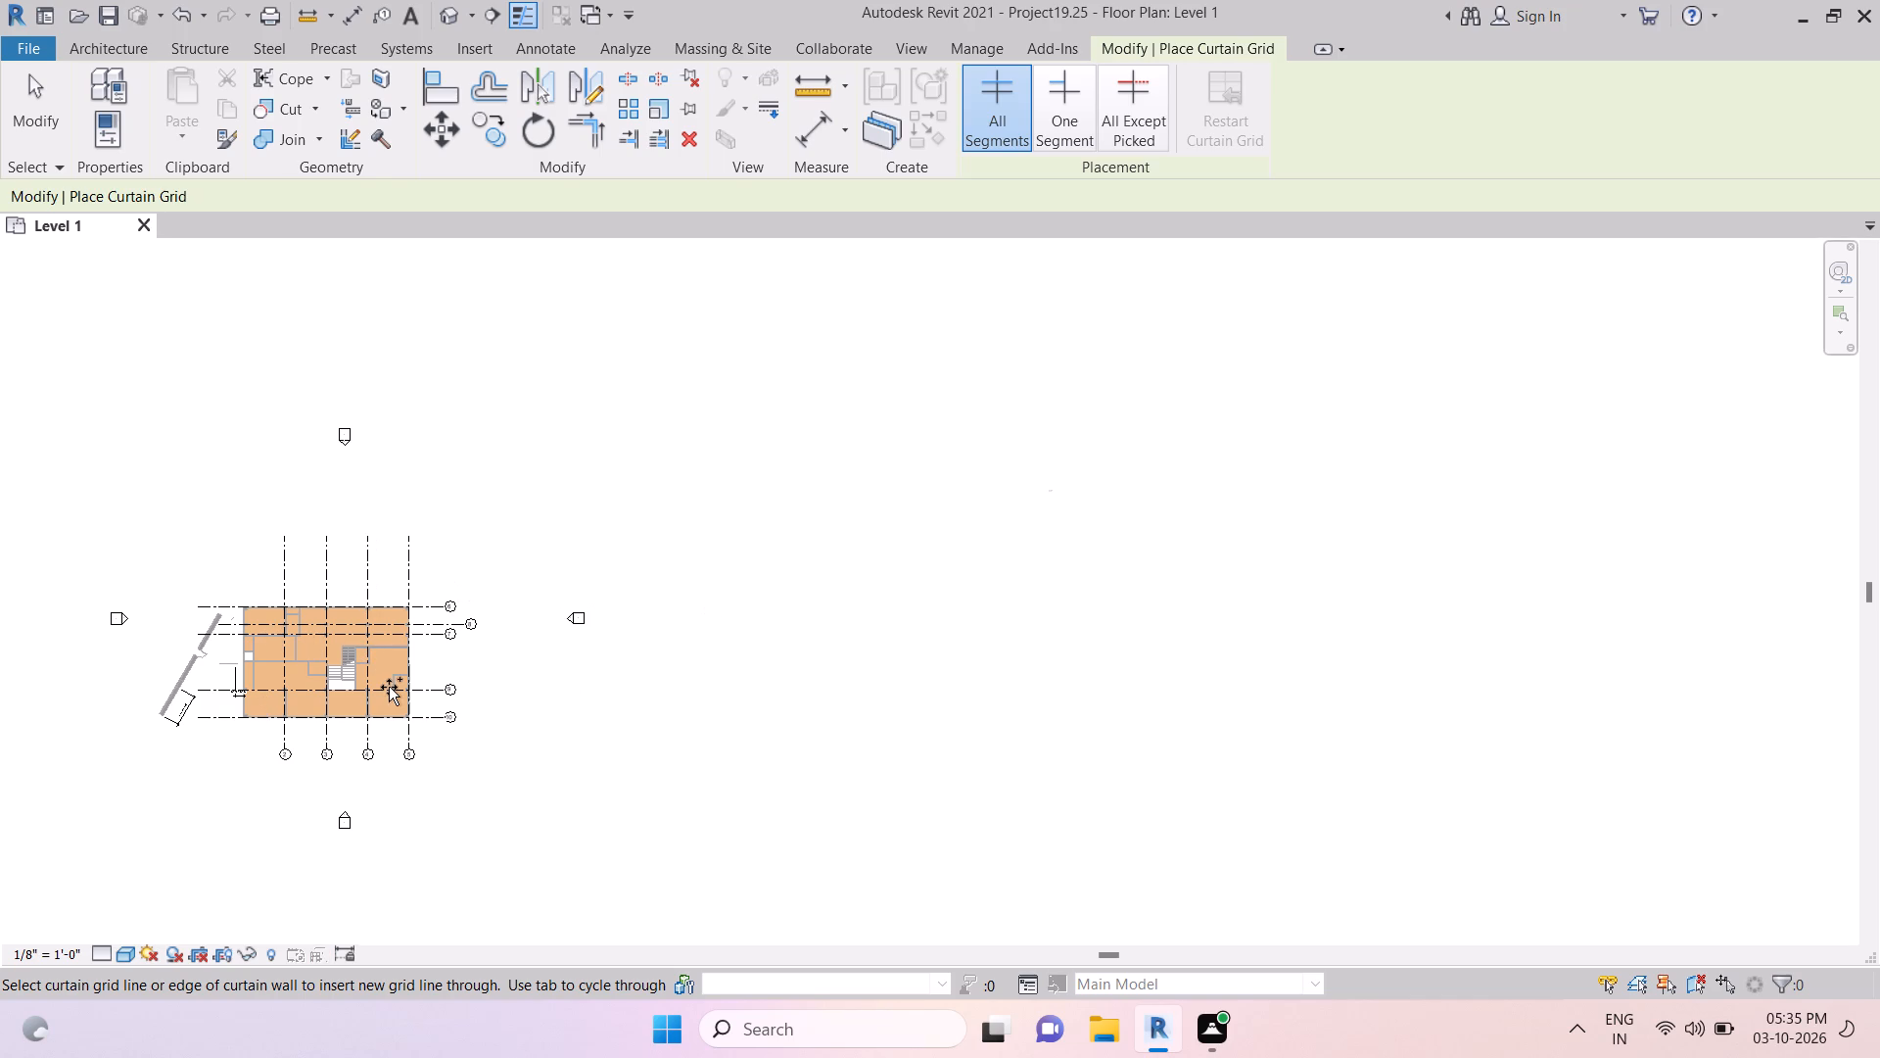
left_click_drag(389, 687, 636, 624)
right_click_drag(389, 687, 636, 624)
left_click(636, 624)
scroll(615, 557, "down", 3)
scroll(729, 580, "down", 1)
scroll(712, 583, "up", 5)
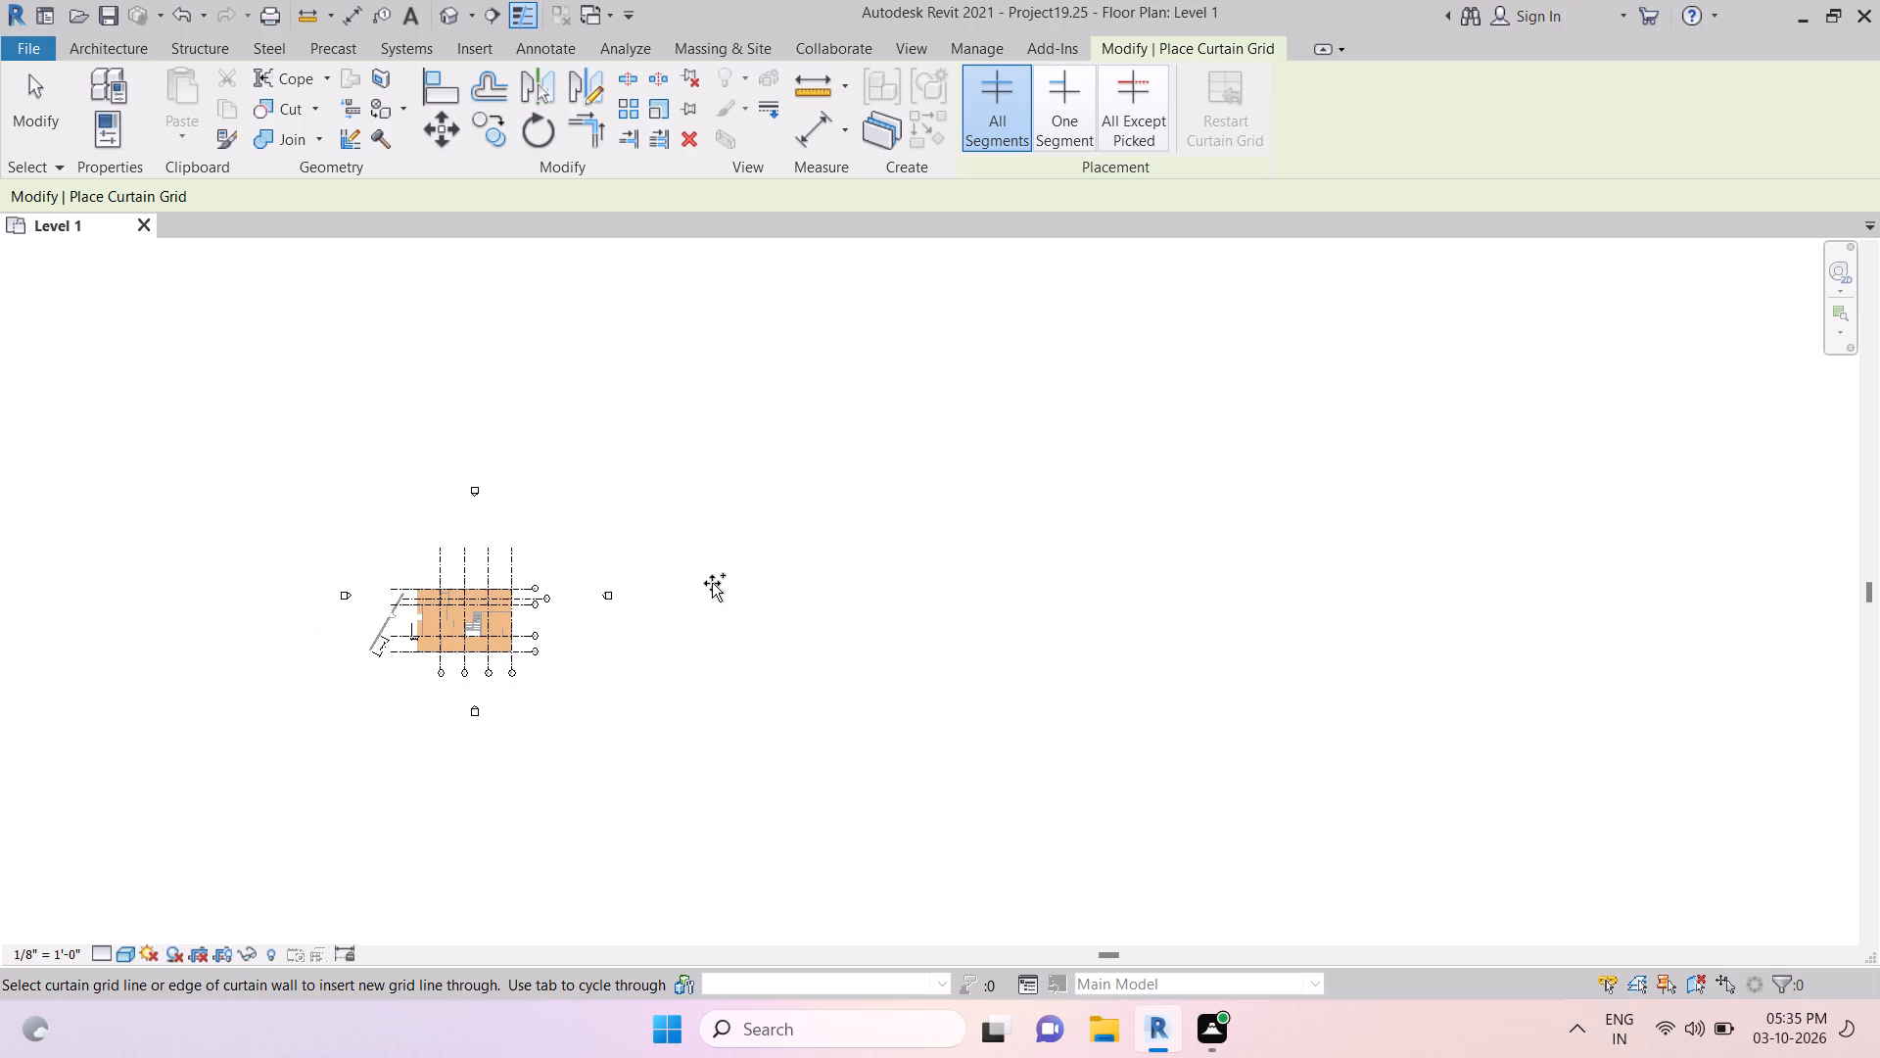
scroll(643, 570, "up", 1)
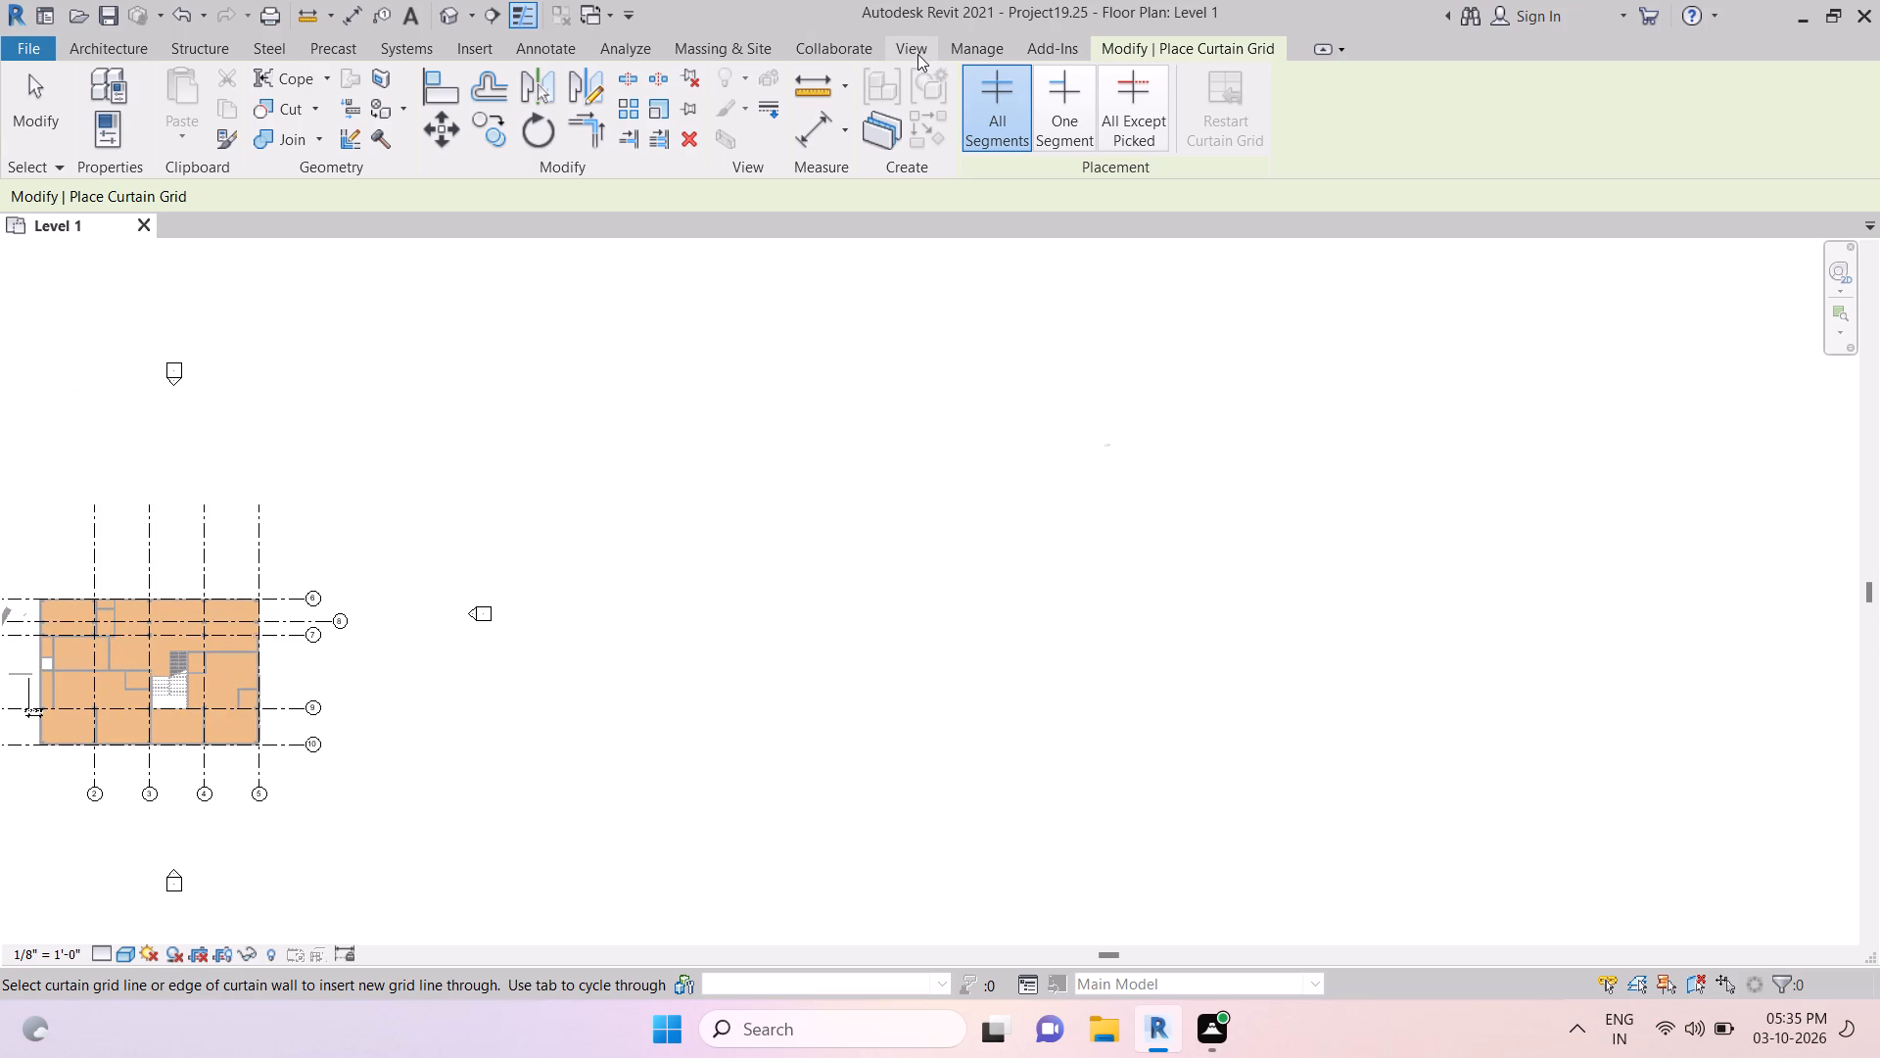
Leave the Curtain Grid command and return to element selection in the Level 1 plan.
left_click(124, 55)
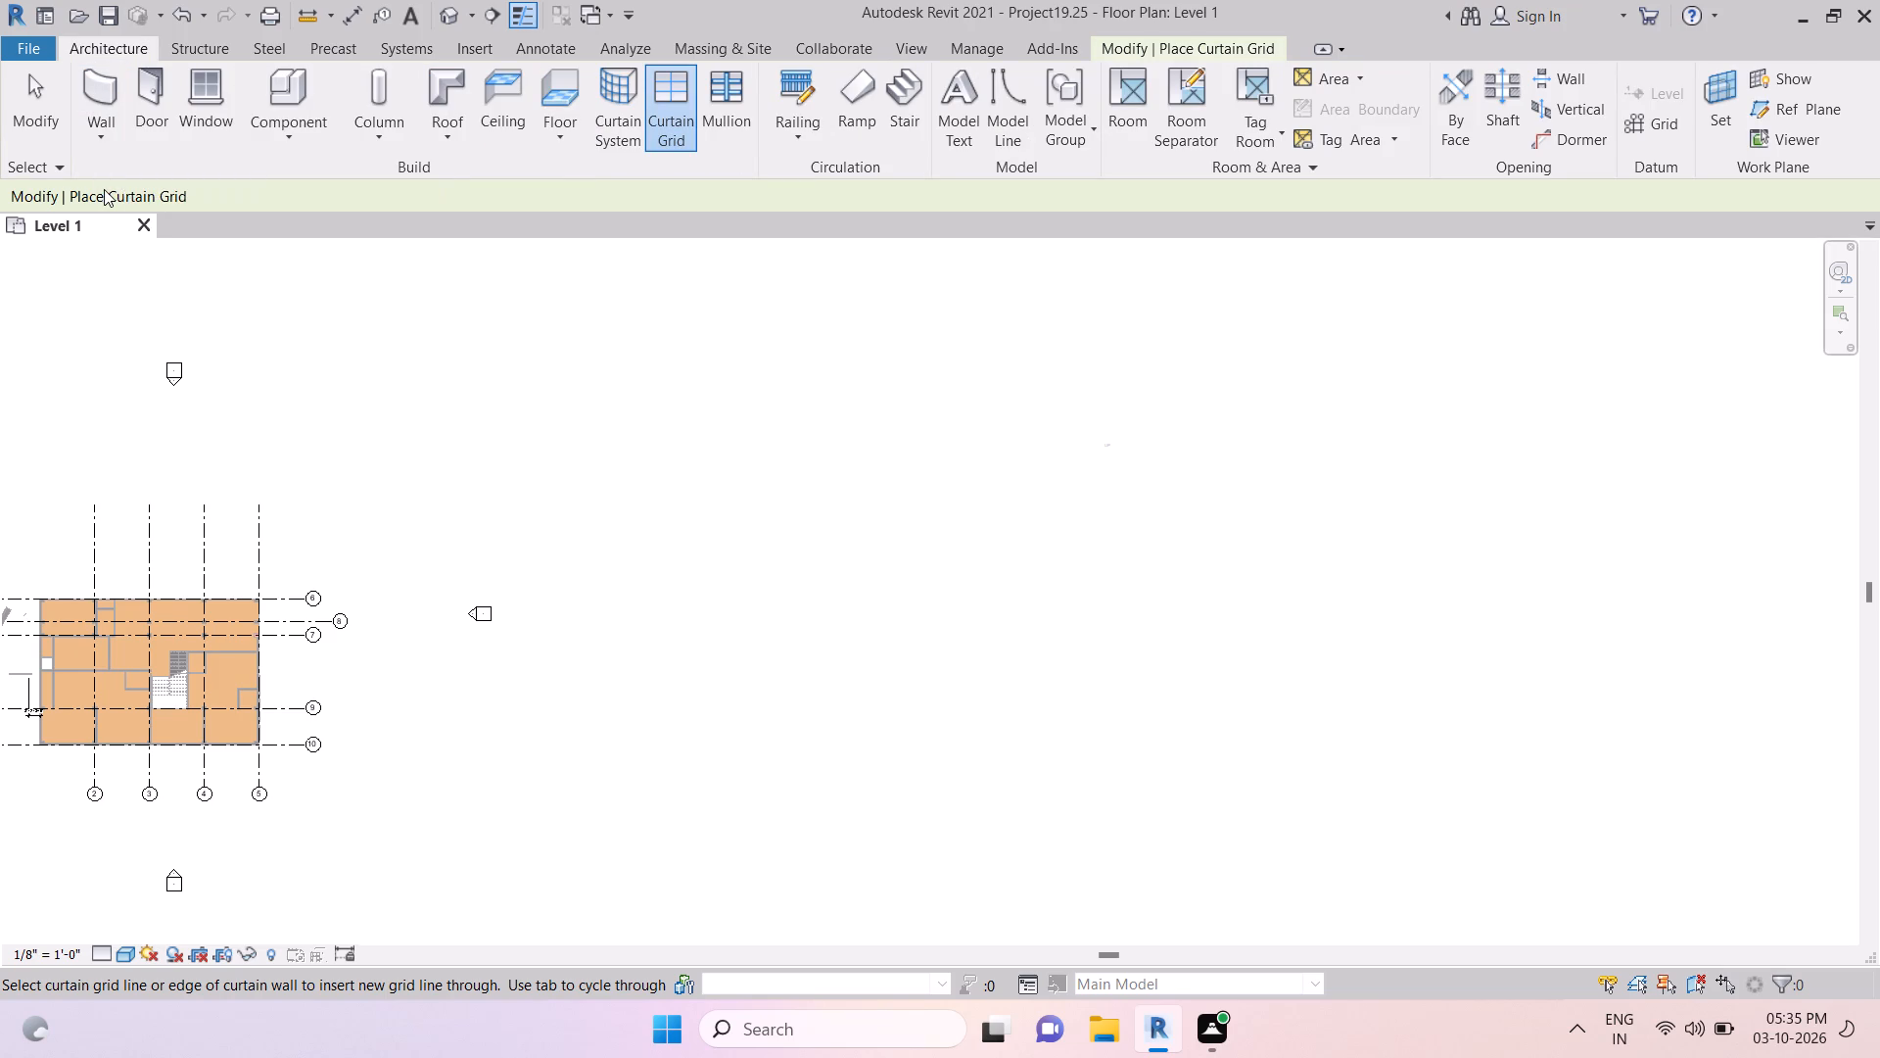
left_click(22, 169)
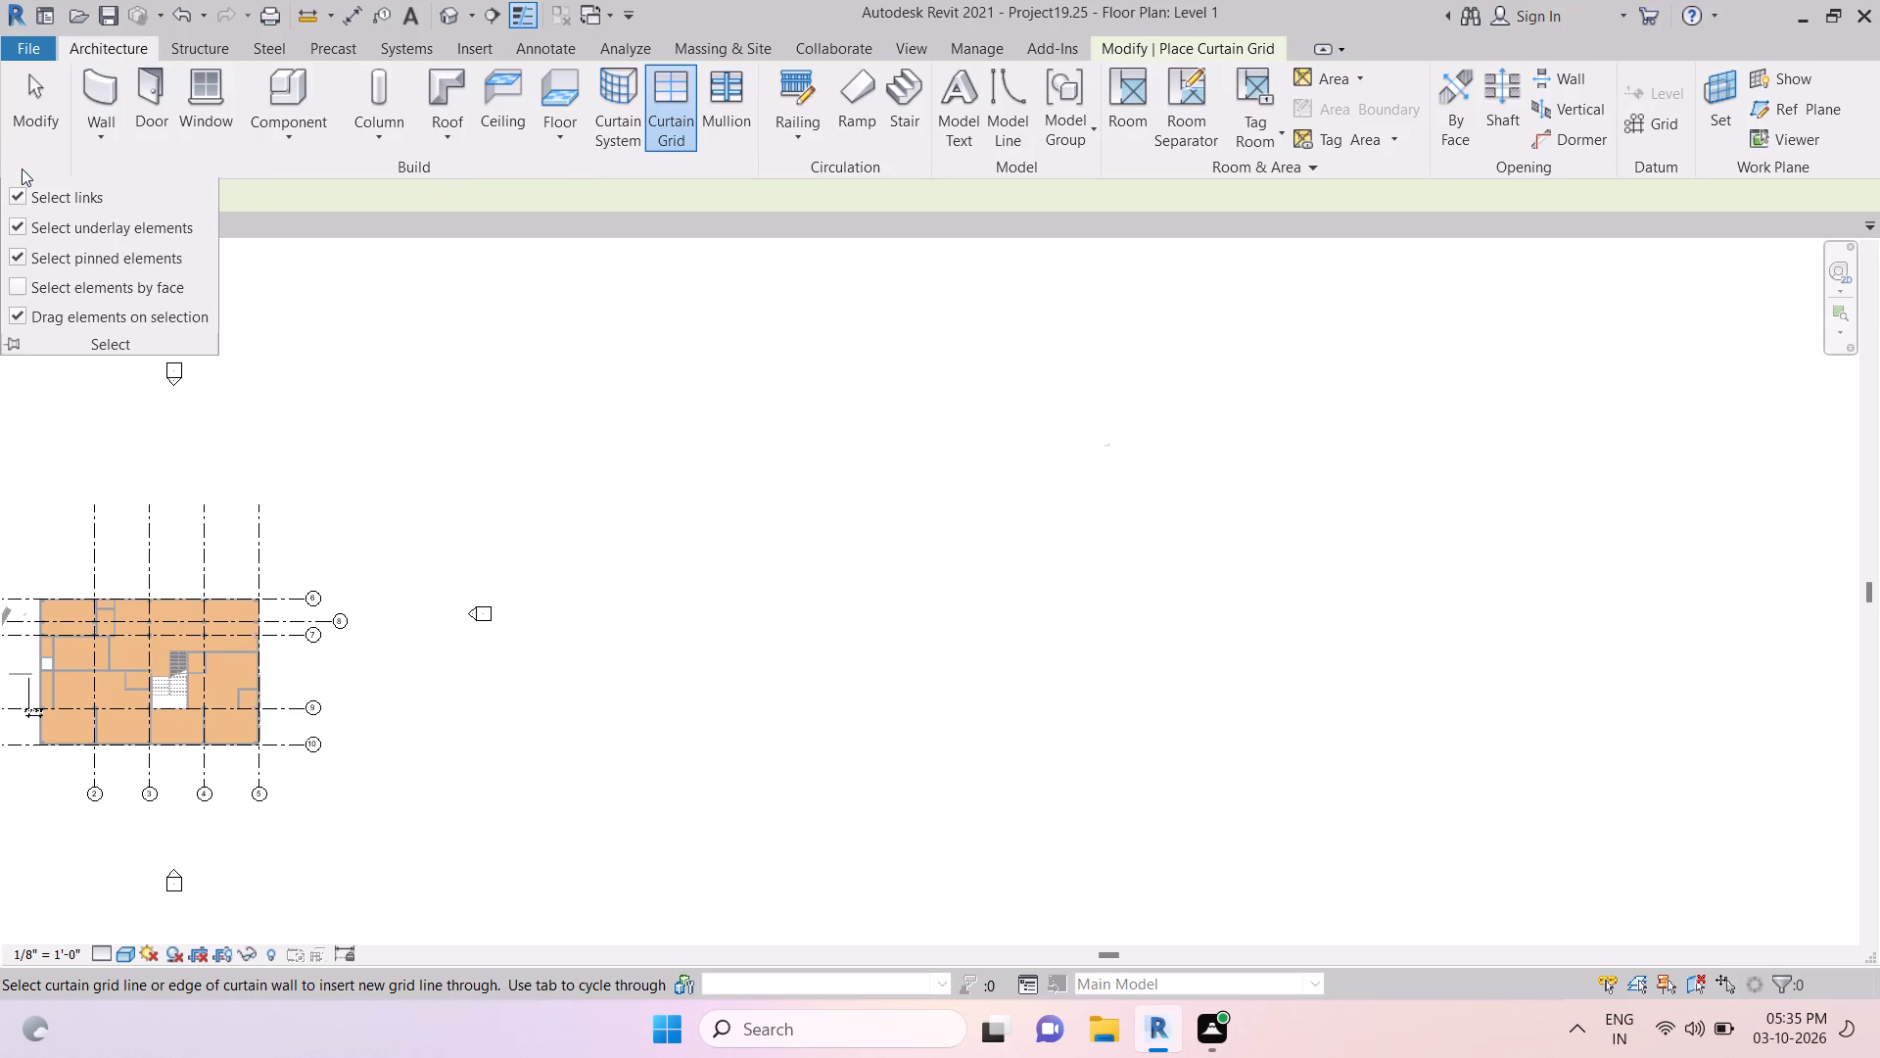
left_click(105, 339)
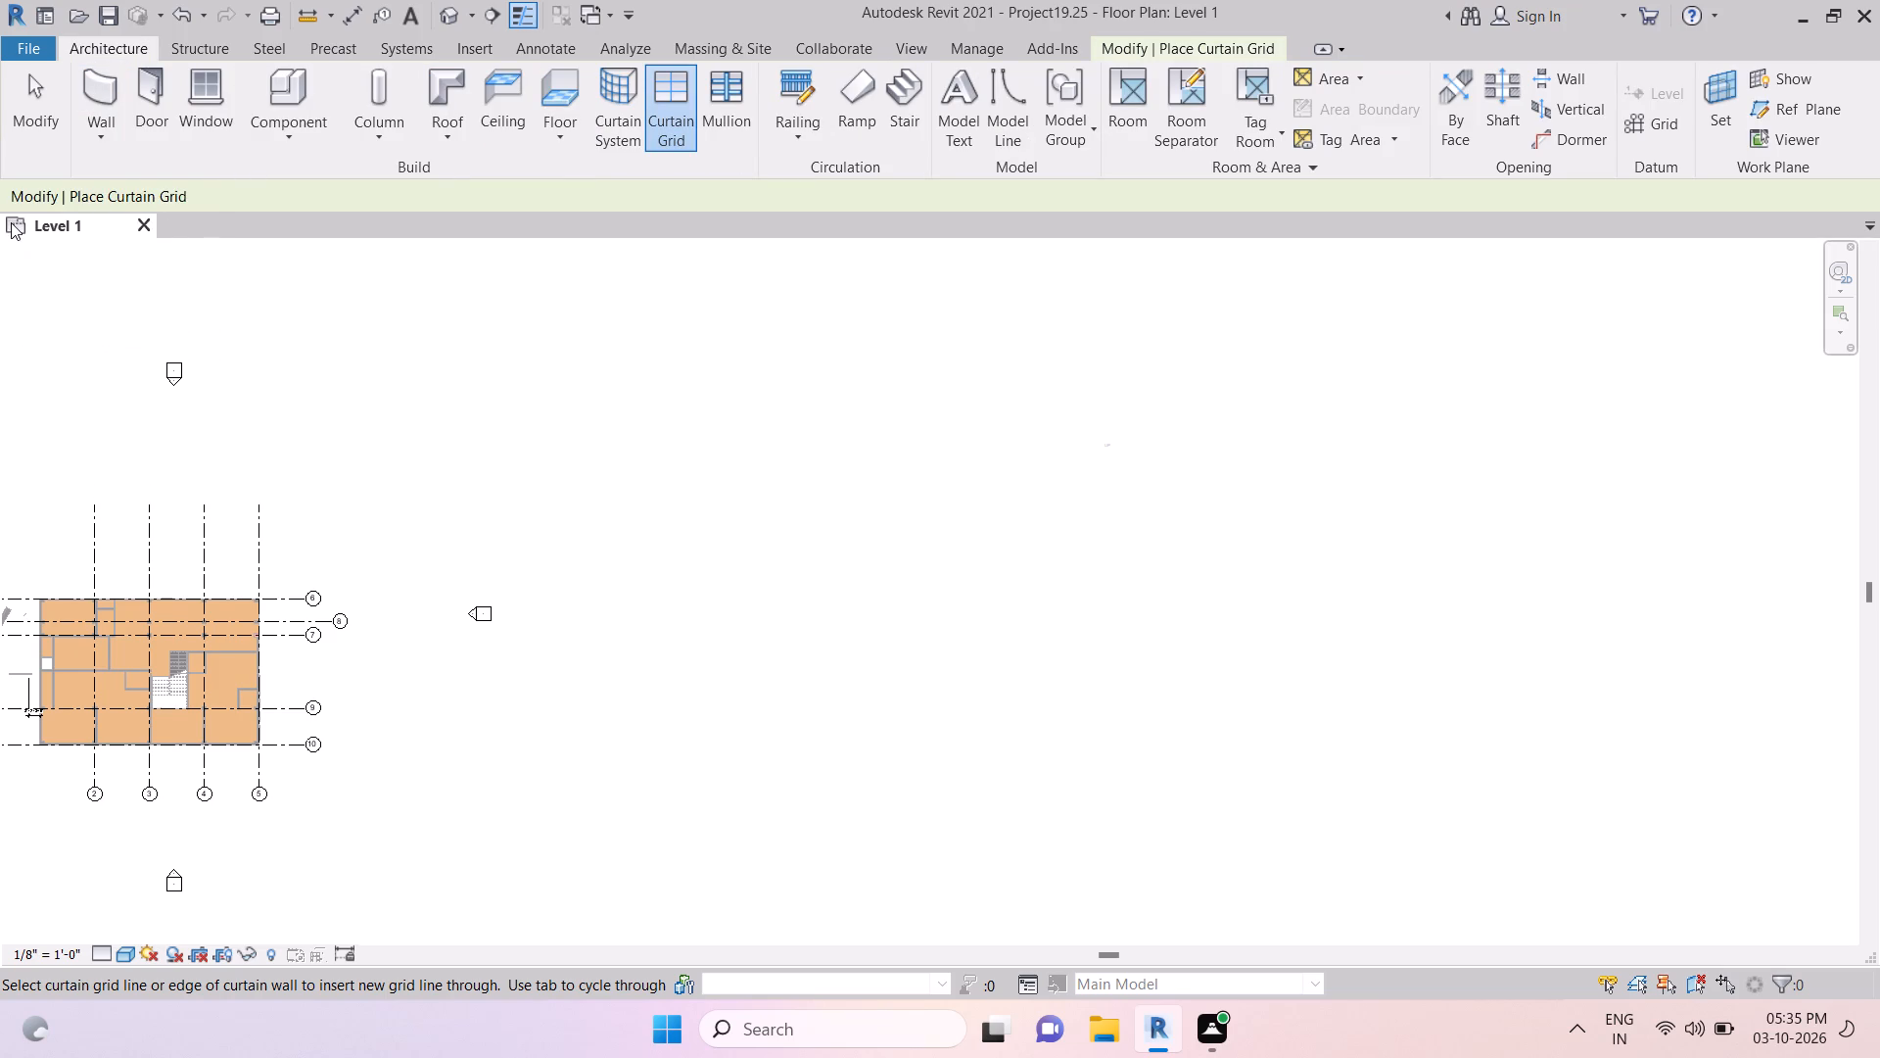
left_click(47, 136)
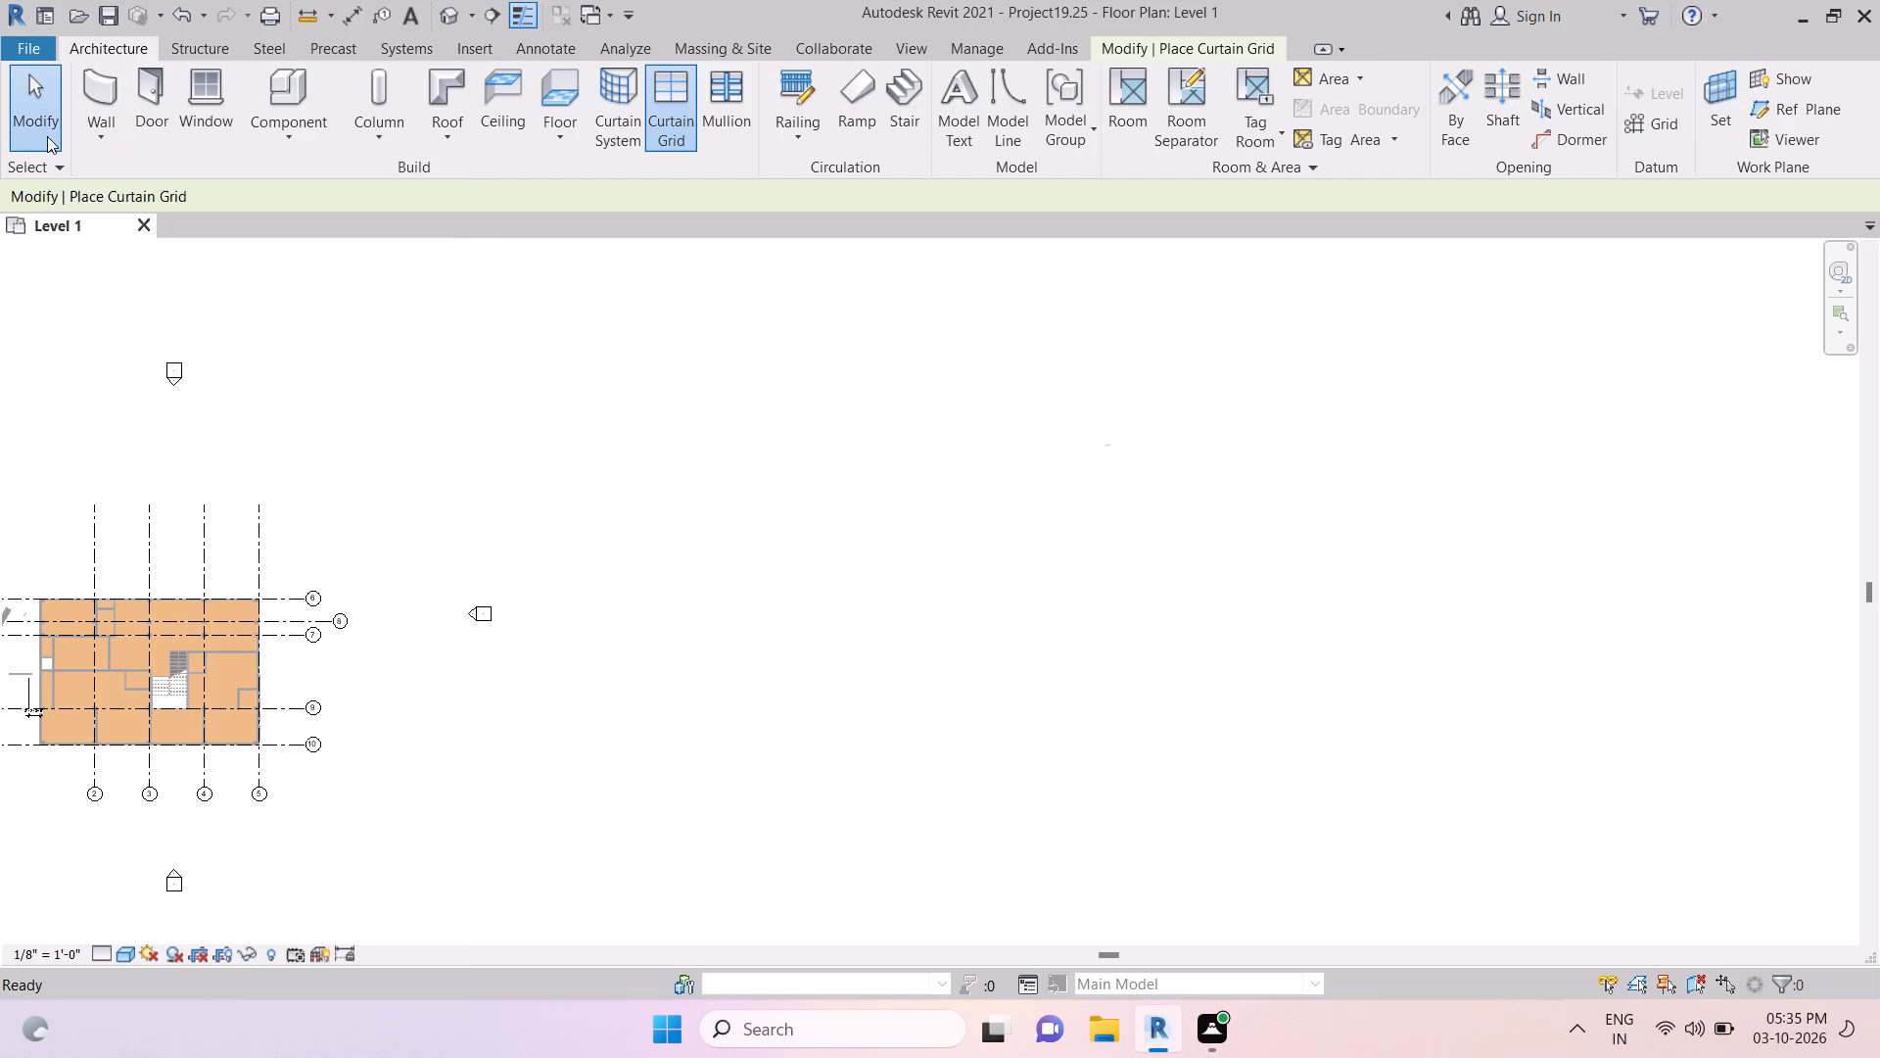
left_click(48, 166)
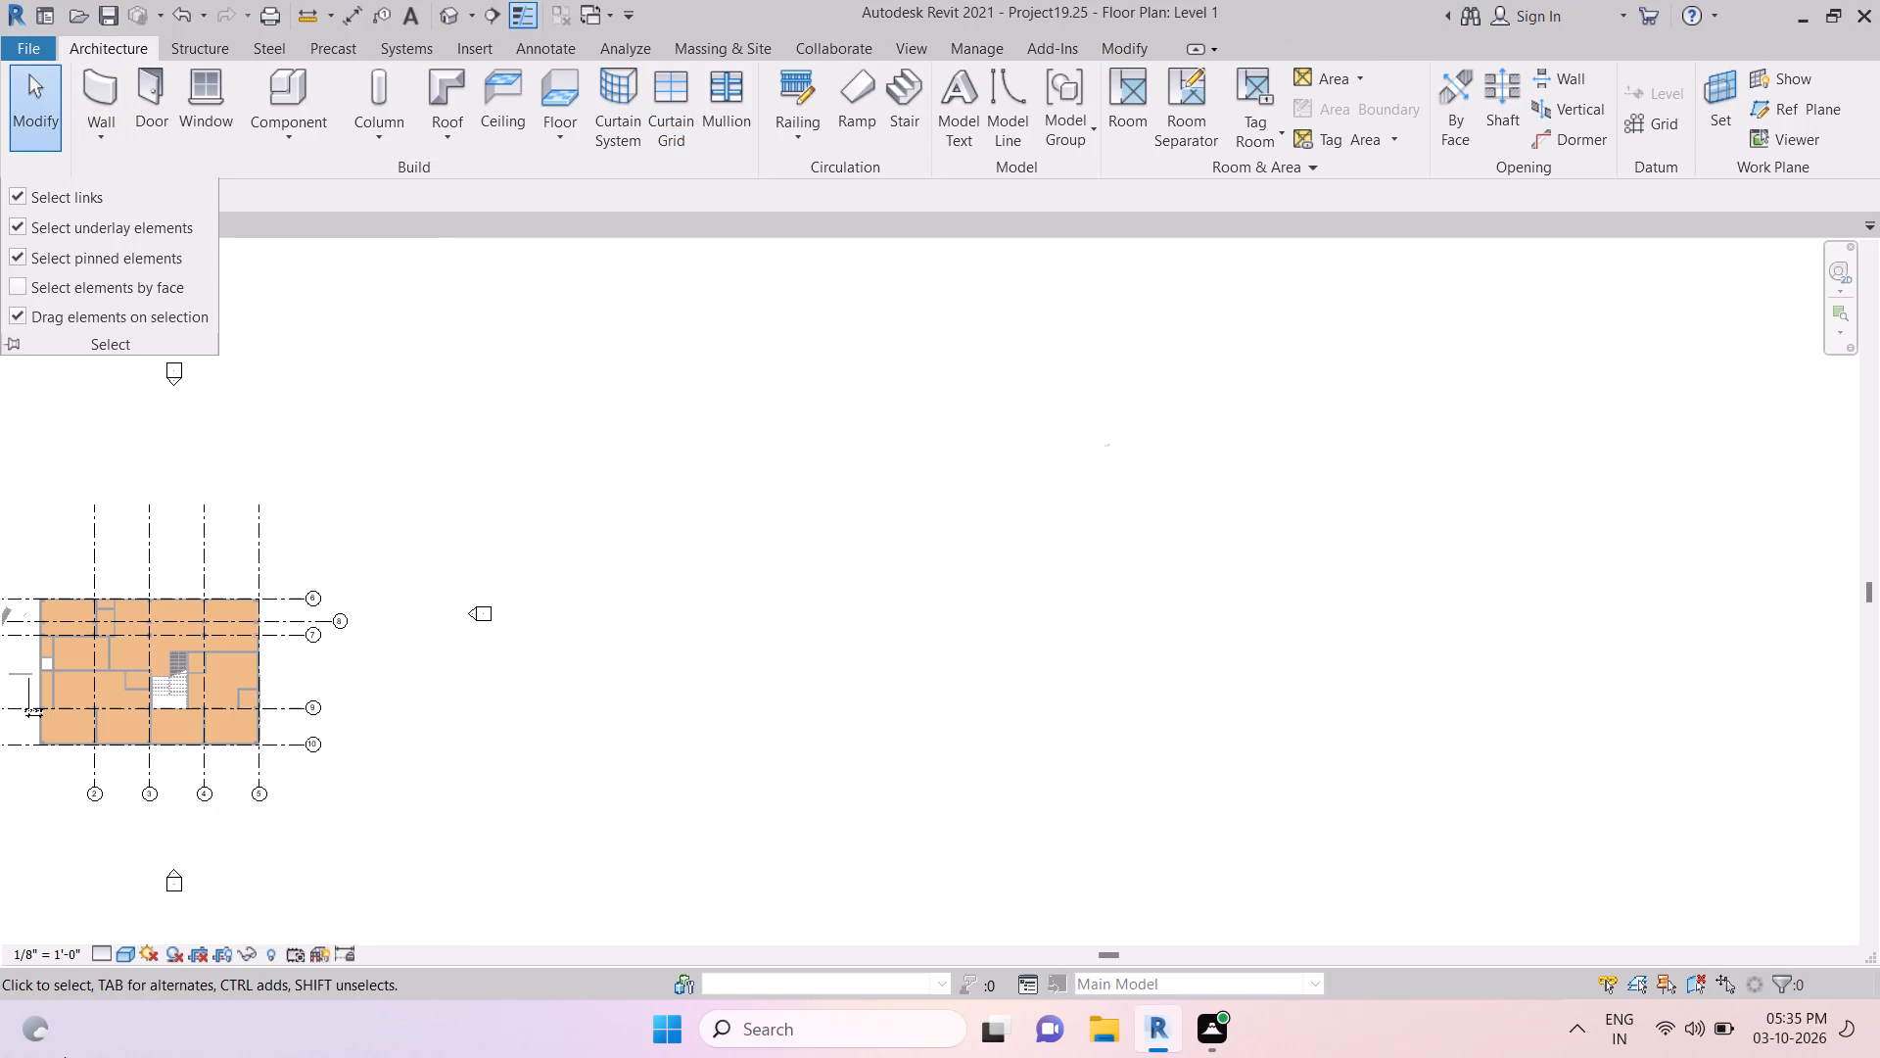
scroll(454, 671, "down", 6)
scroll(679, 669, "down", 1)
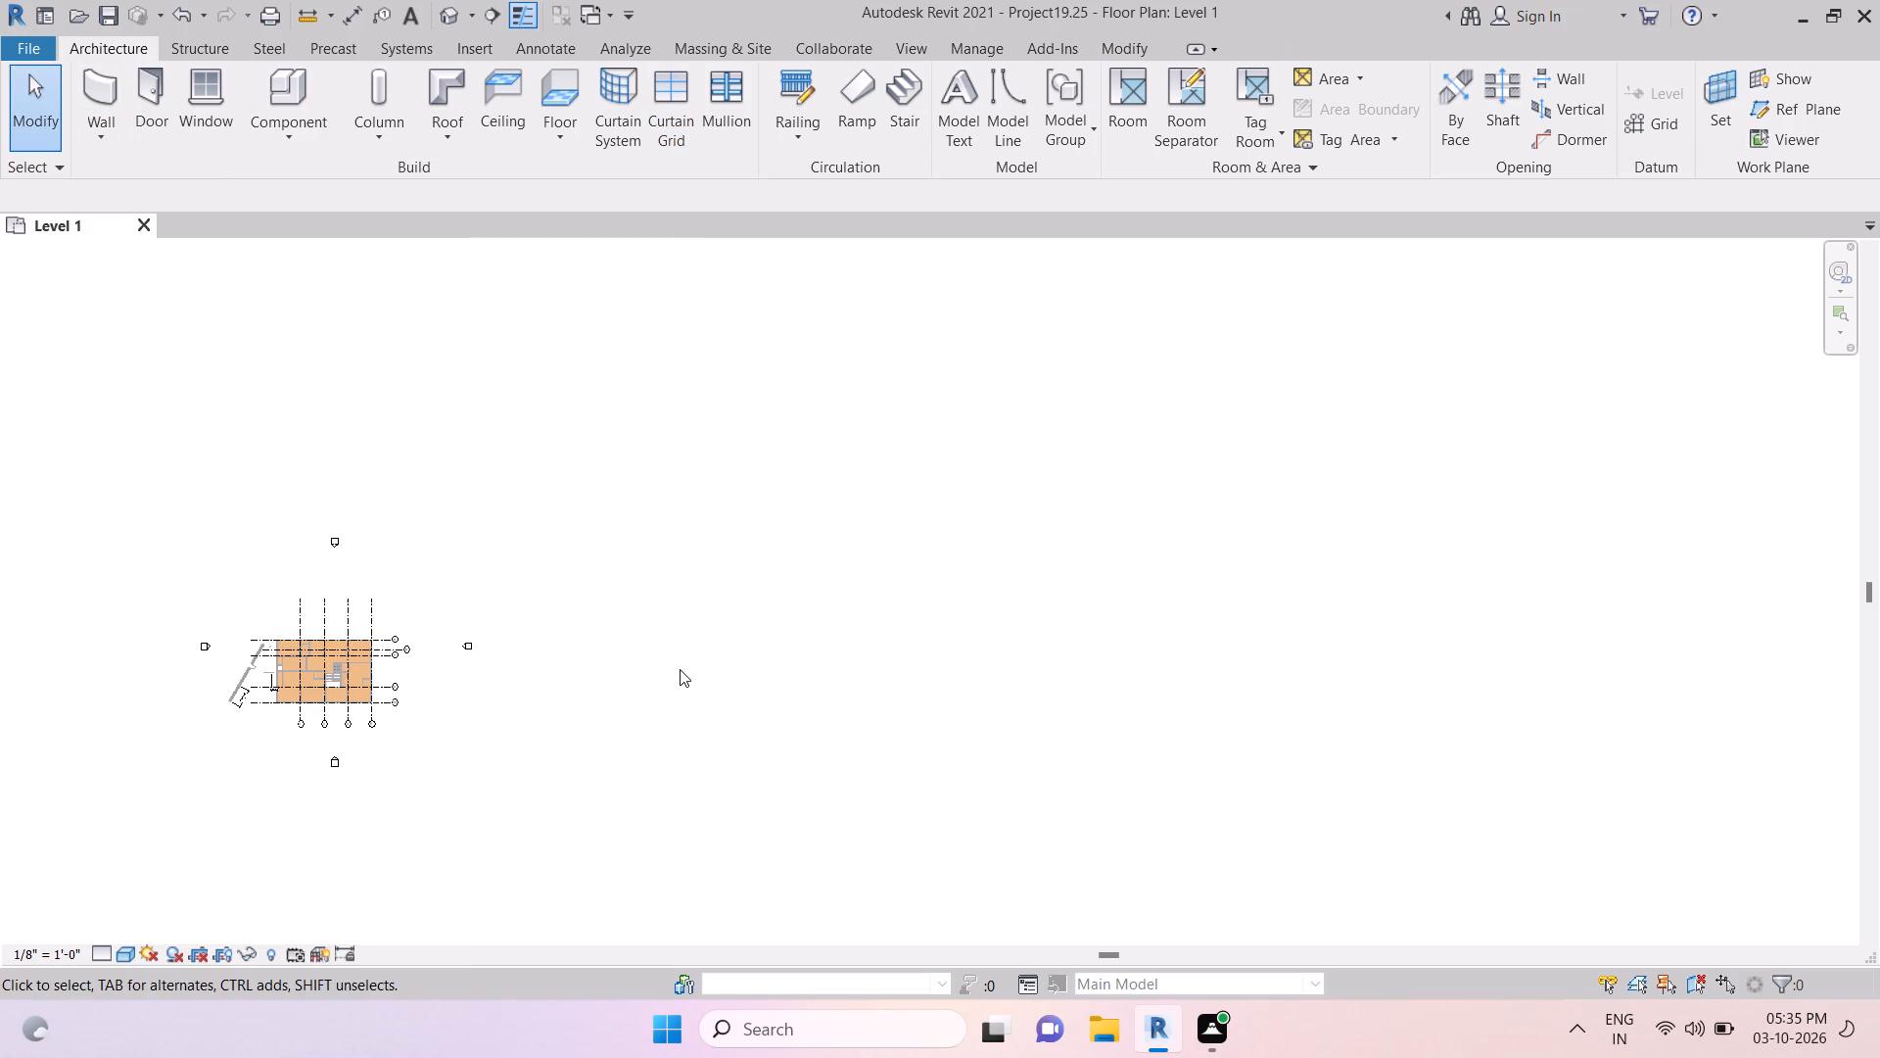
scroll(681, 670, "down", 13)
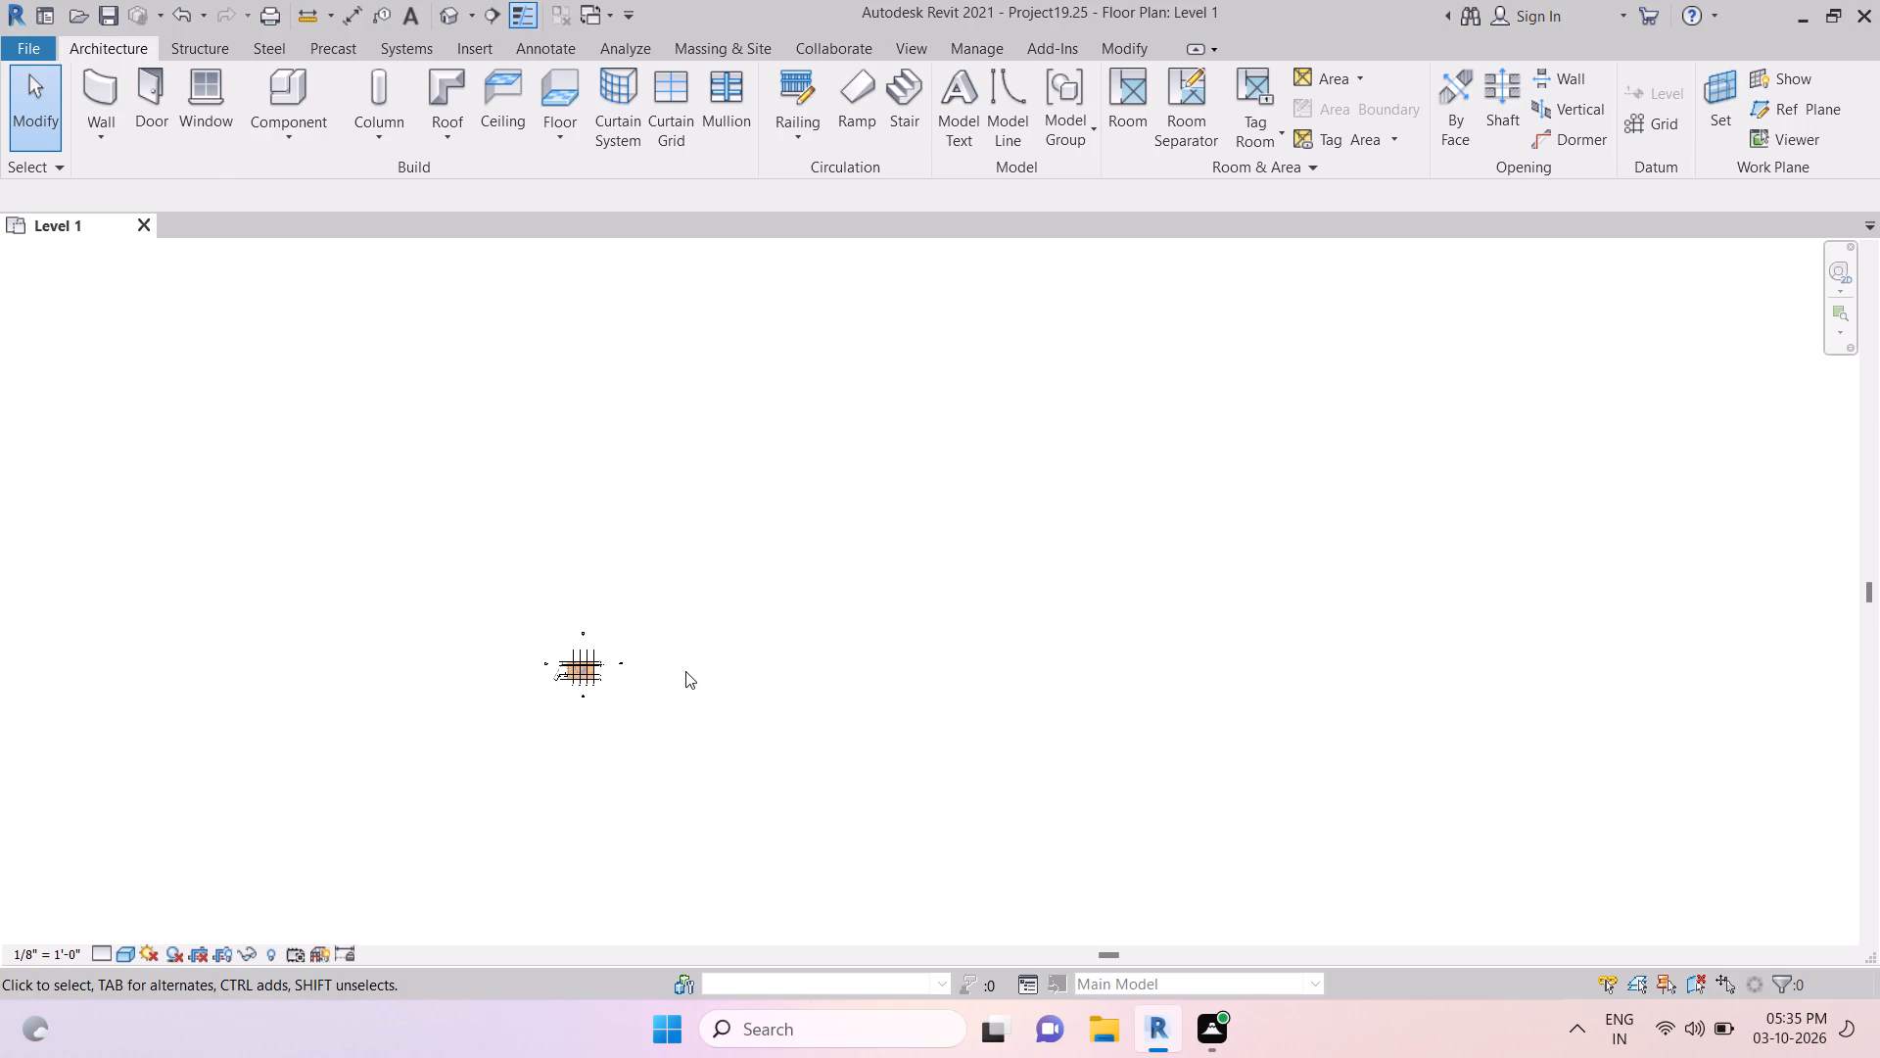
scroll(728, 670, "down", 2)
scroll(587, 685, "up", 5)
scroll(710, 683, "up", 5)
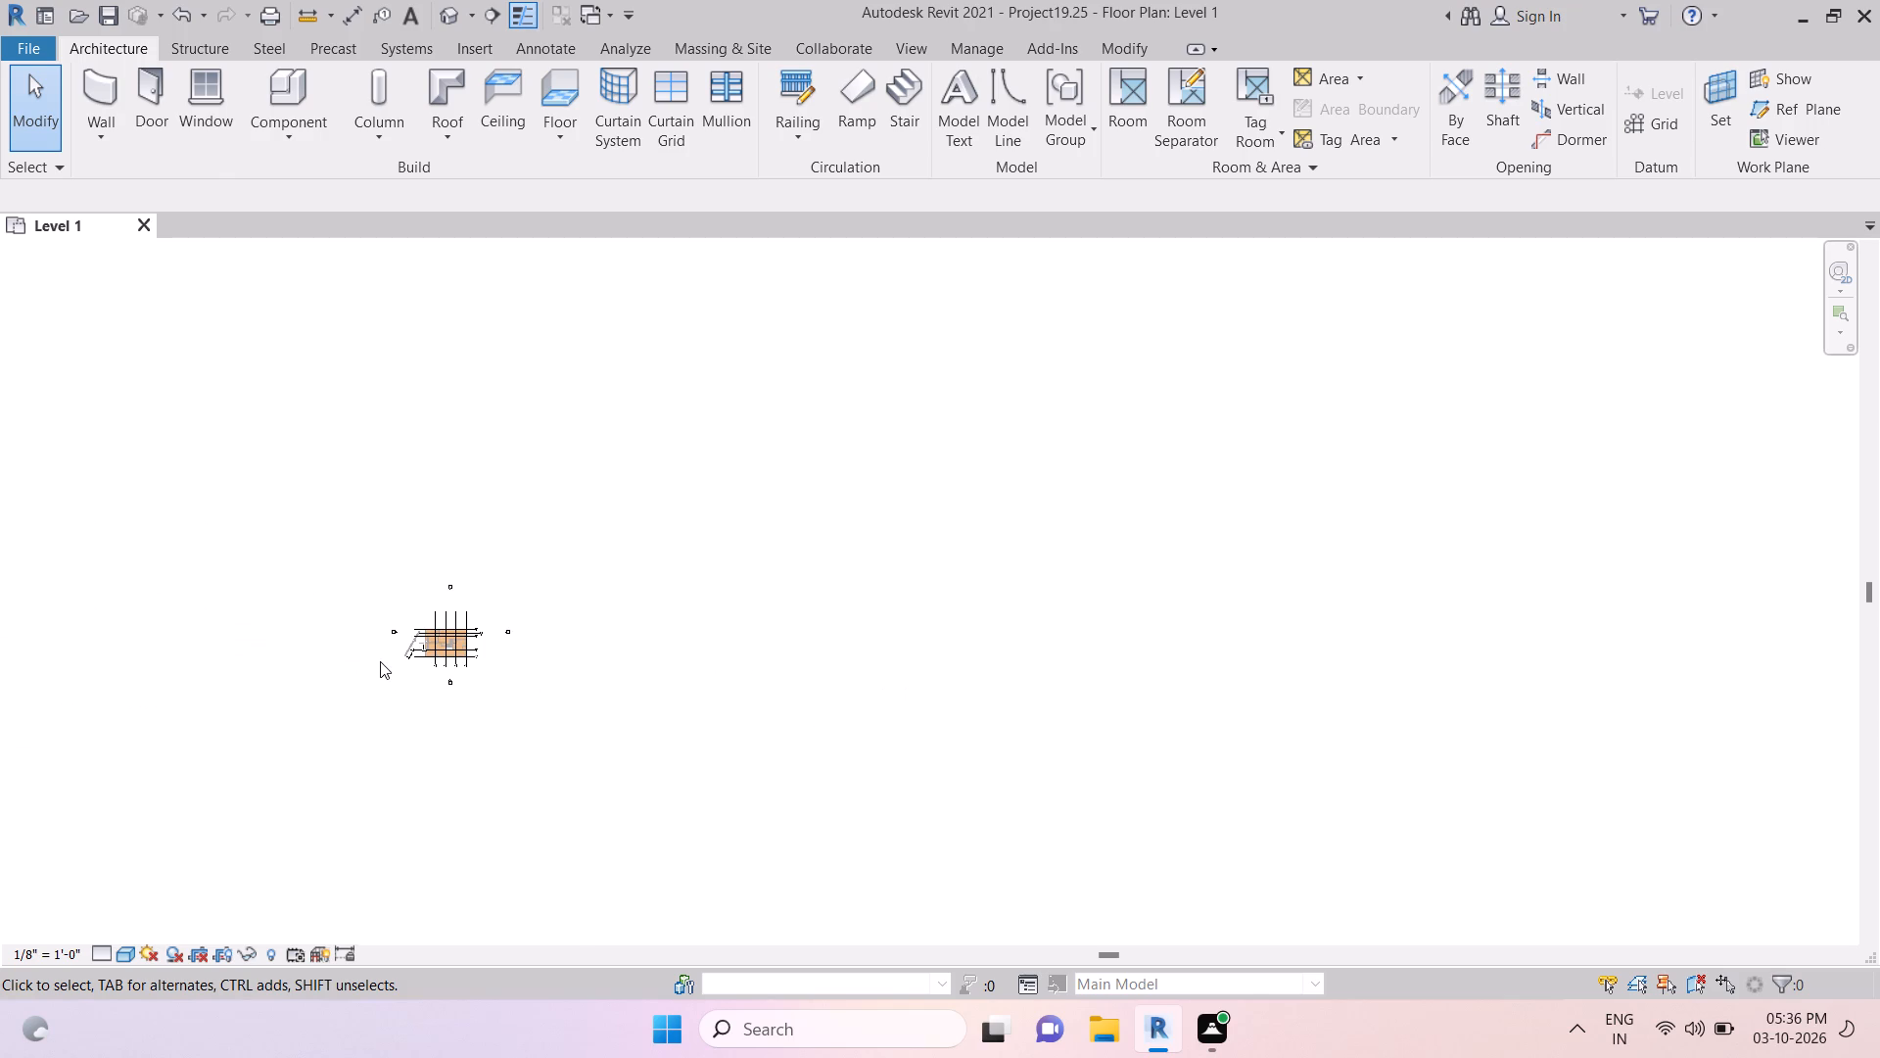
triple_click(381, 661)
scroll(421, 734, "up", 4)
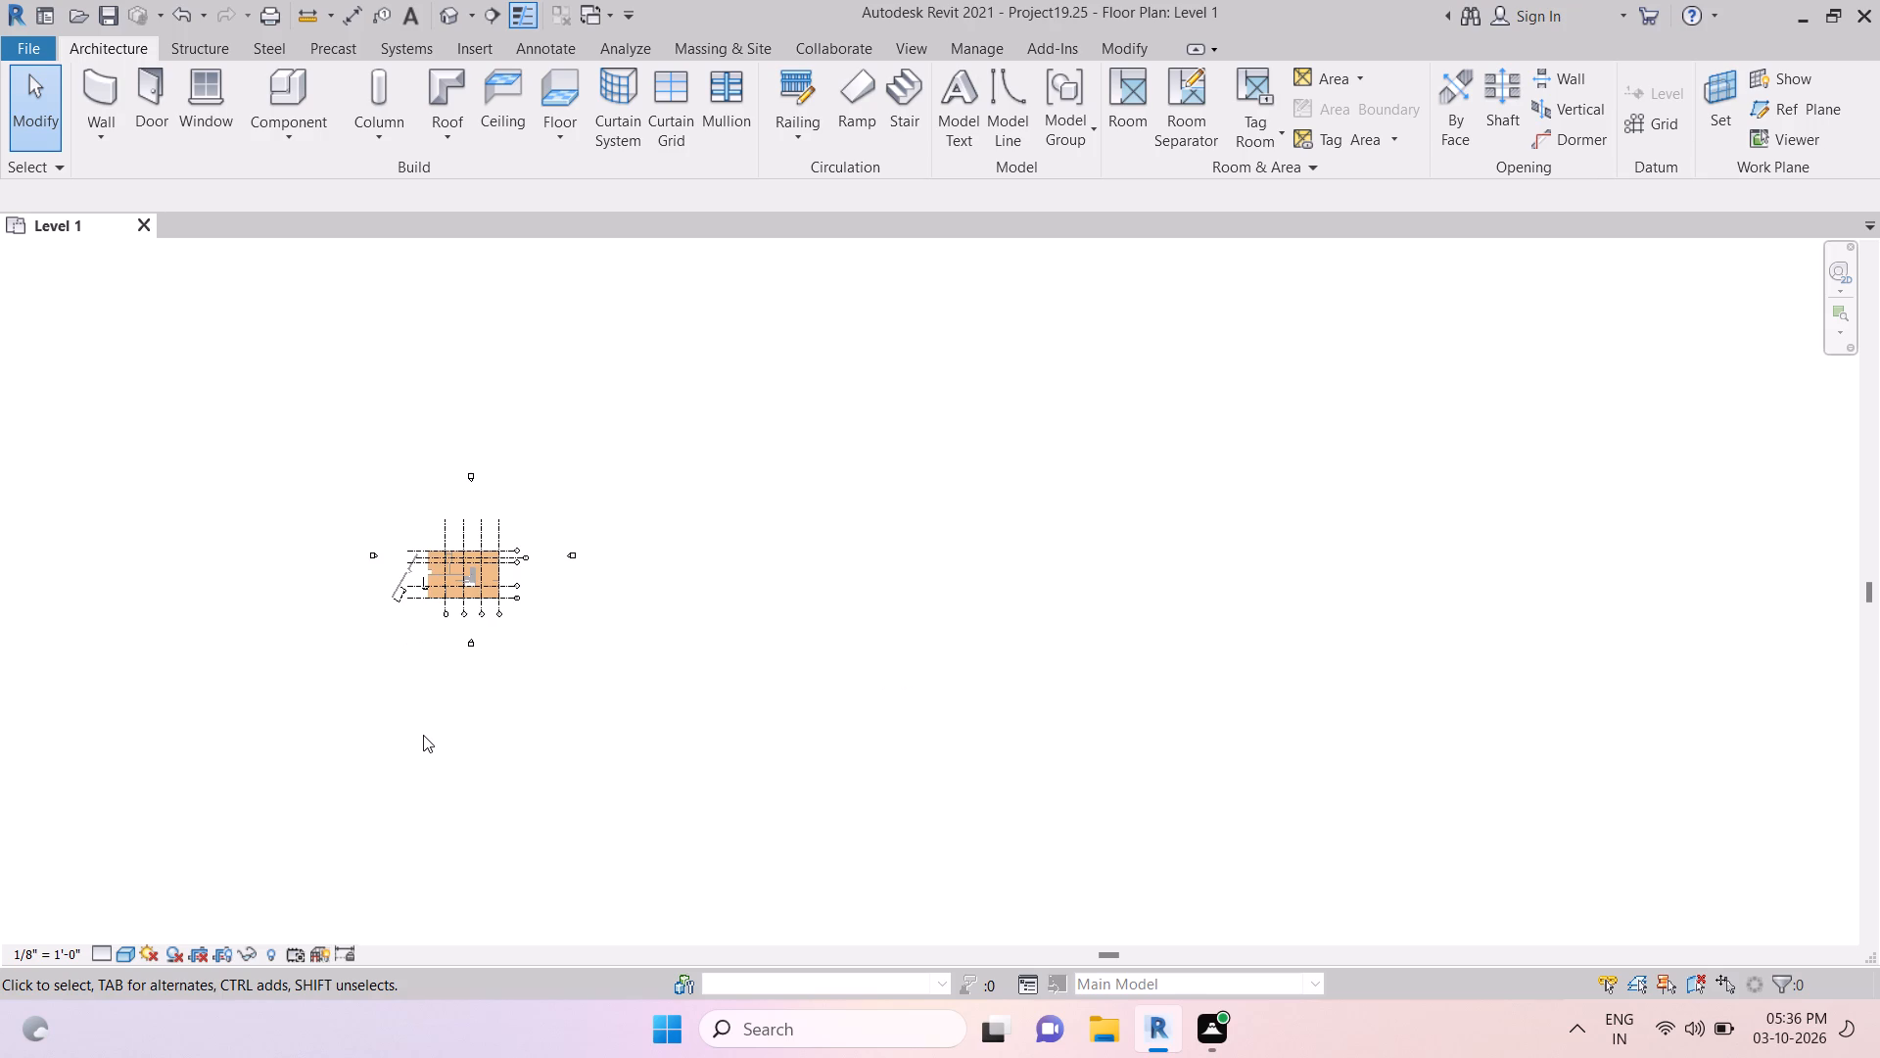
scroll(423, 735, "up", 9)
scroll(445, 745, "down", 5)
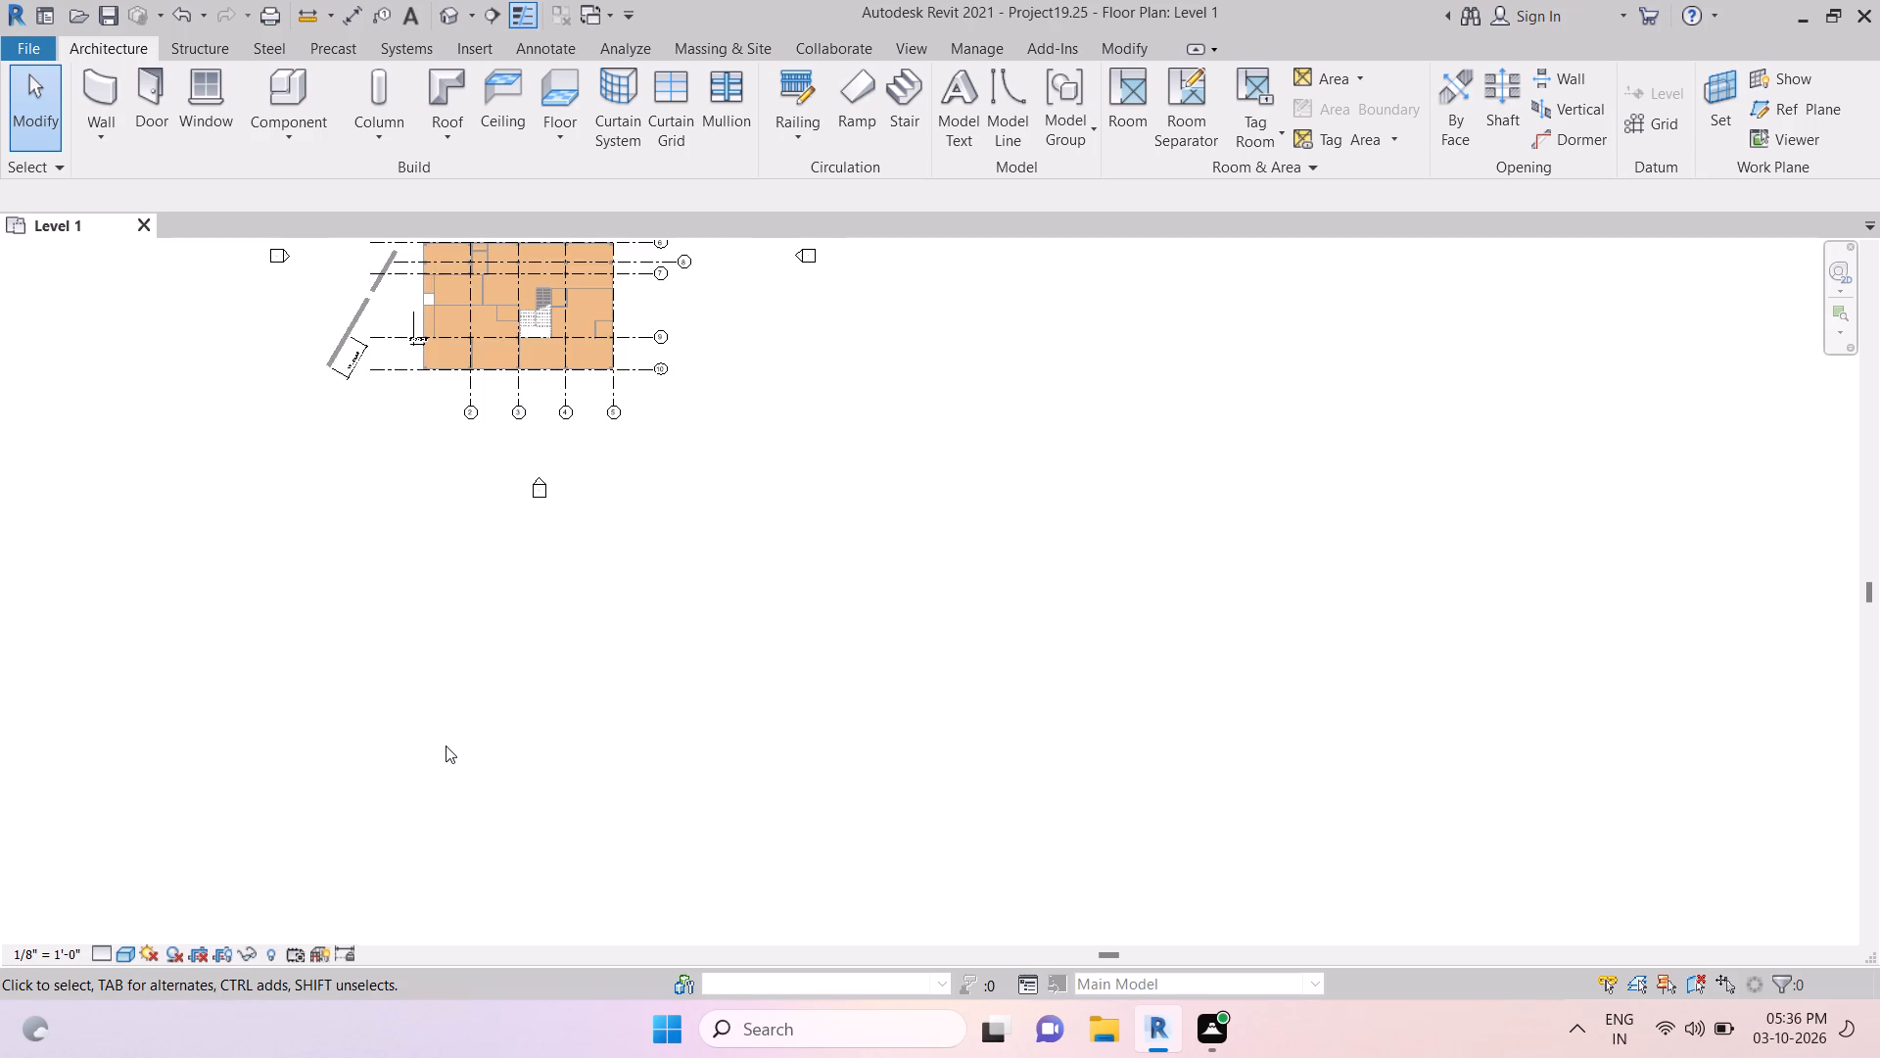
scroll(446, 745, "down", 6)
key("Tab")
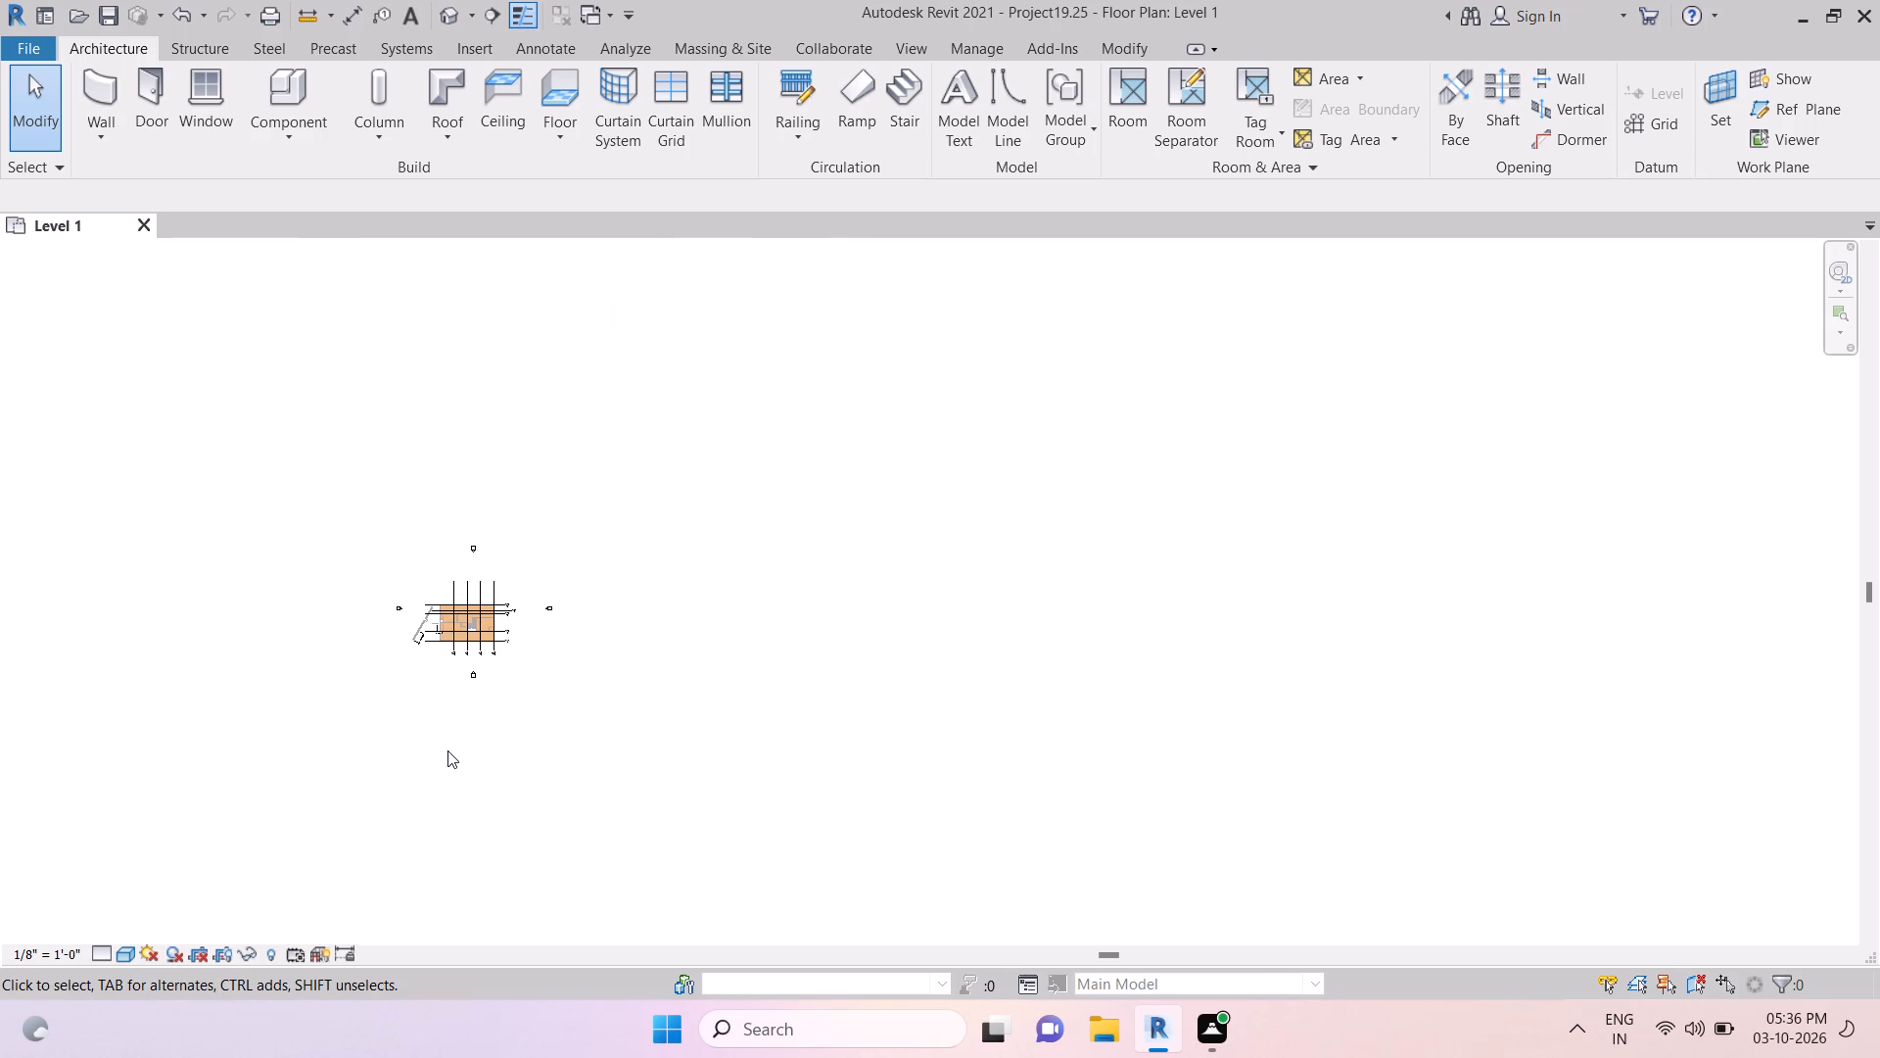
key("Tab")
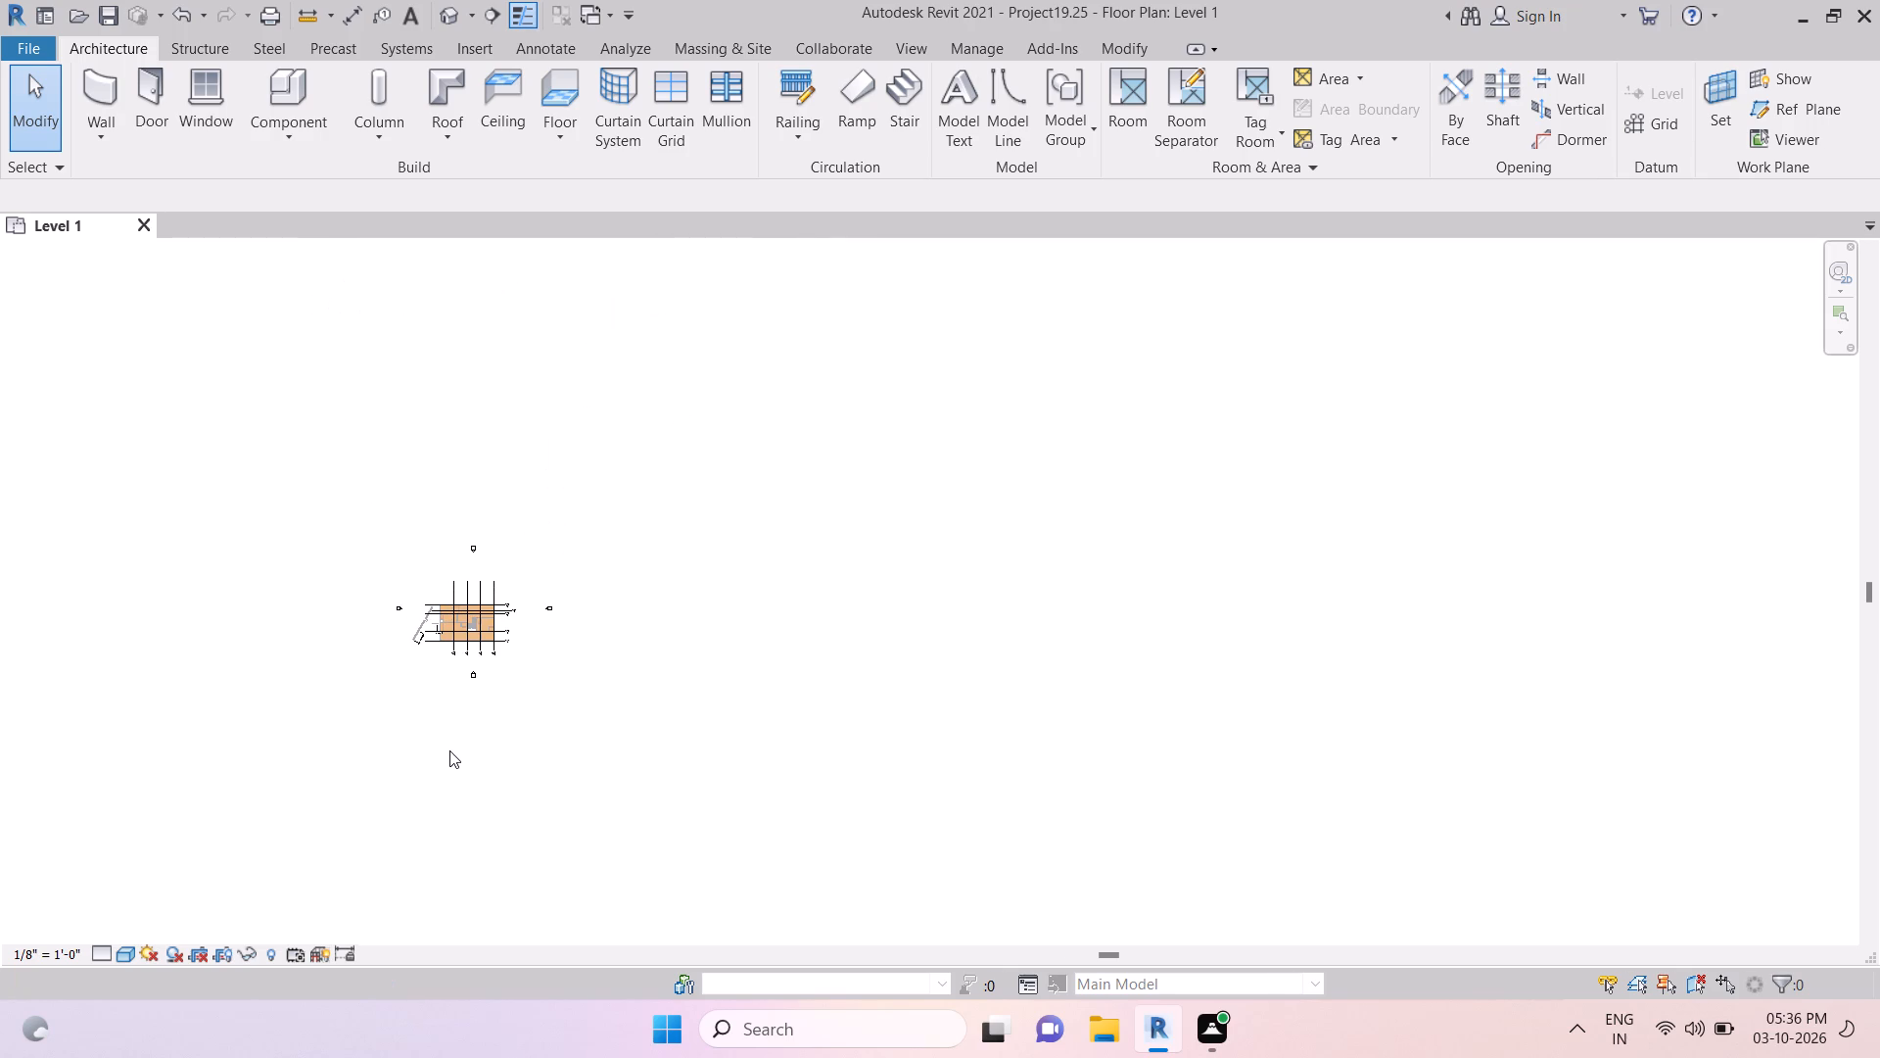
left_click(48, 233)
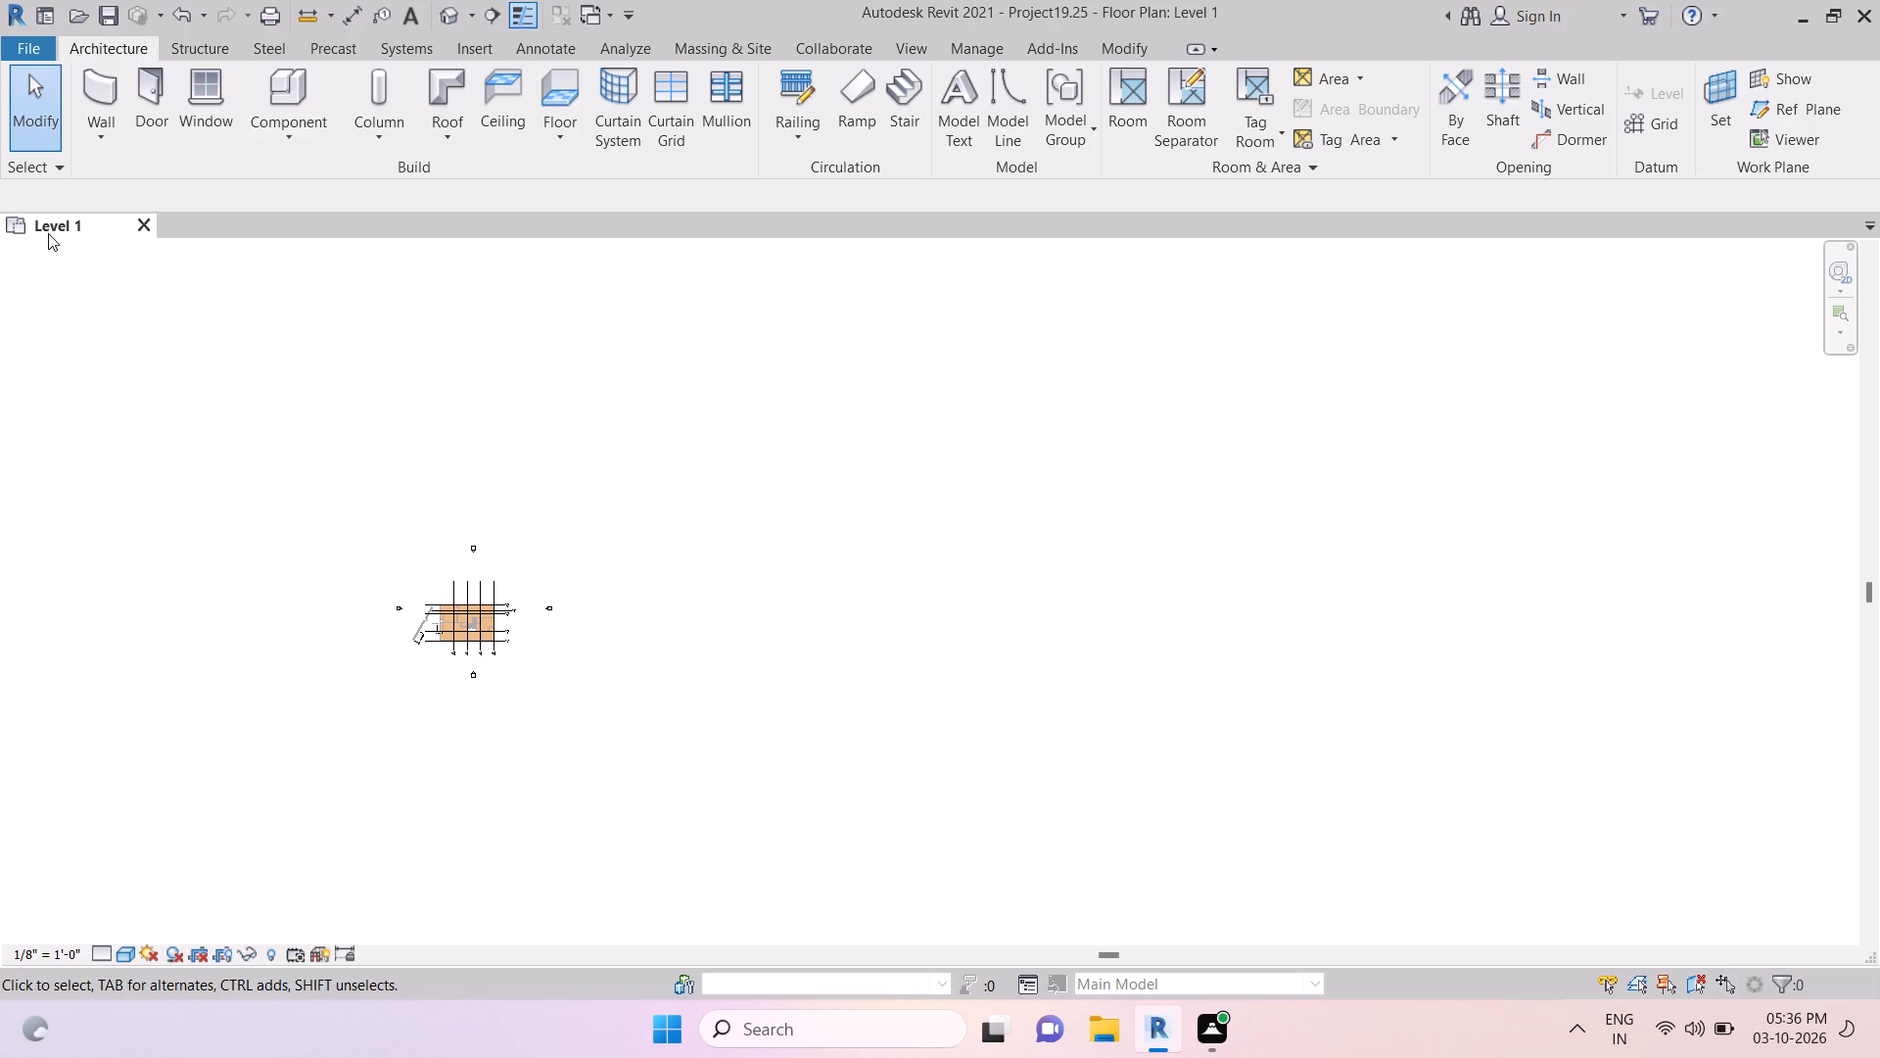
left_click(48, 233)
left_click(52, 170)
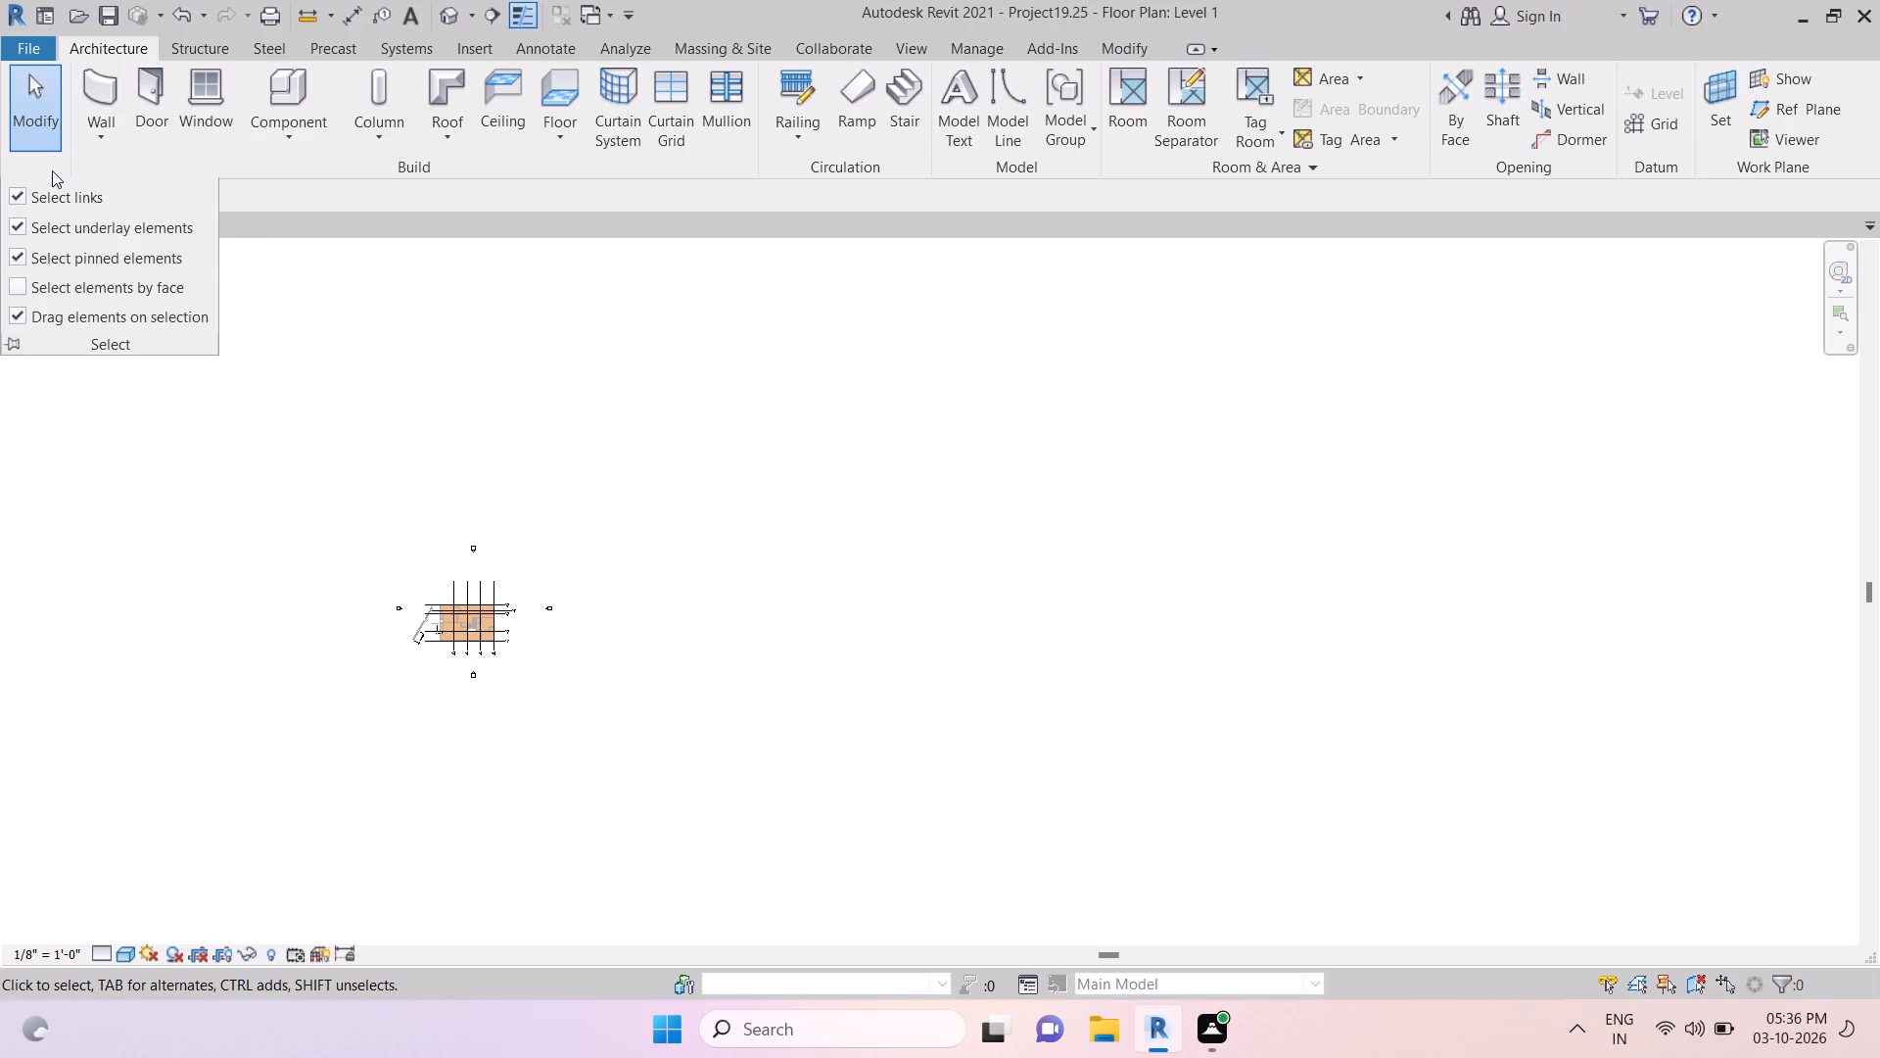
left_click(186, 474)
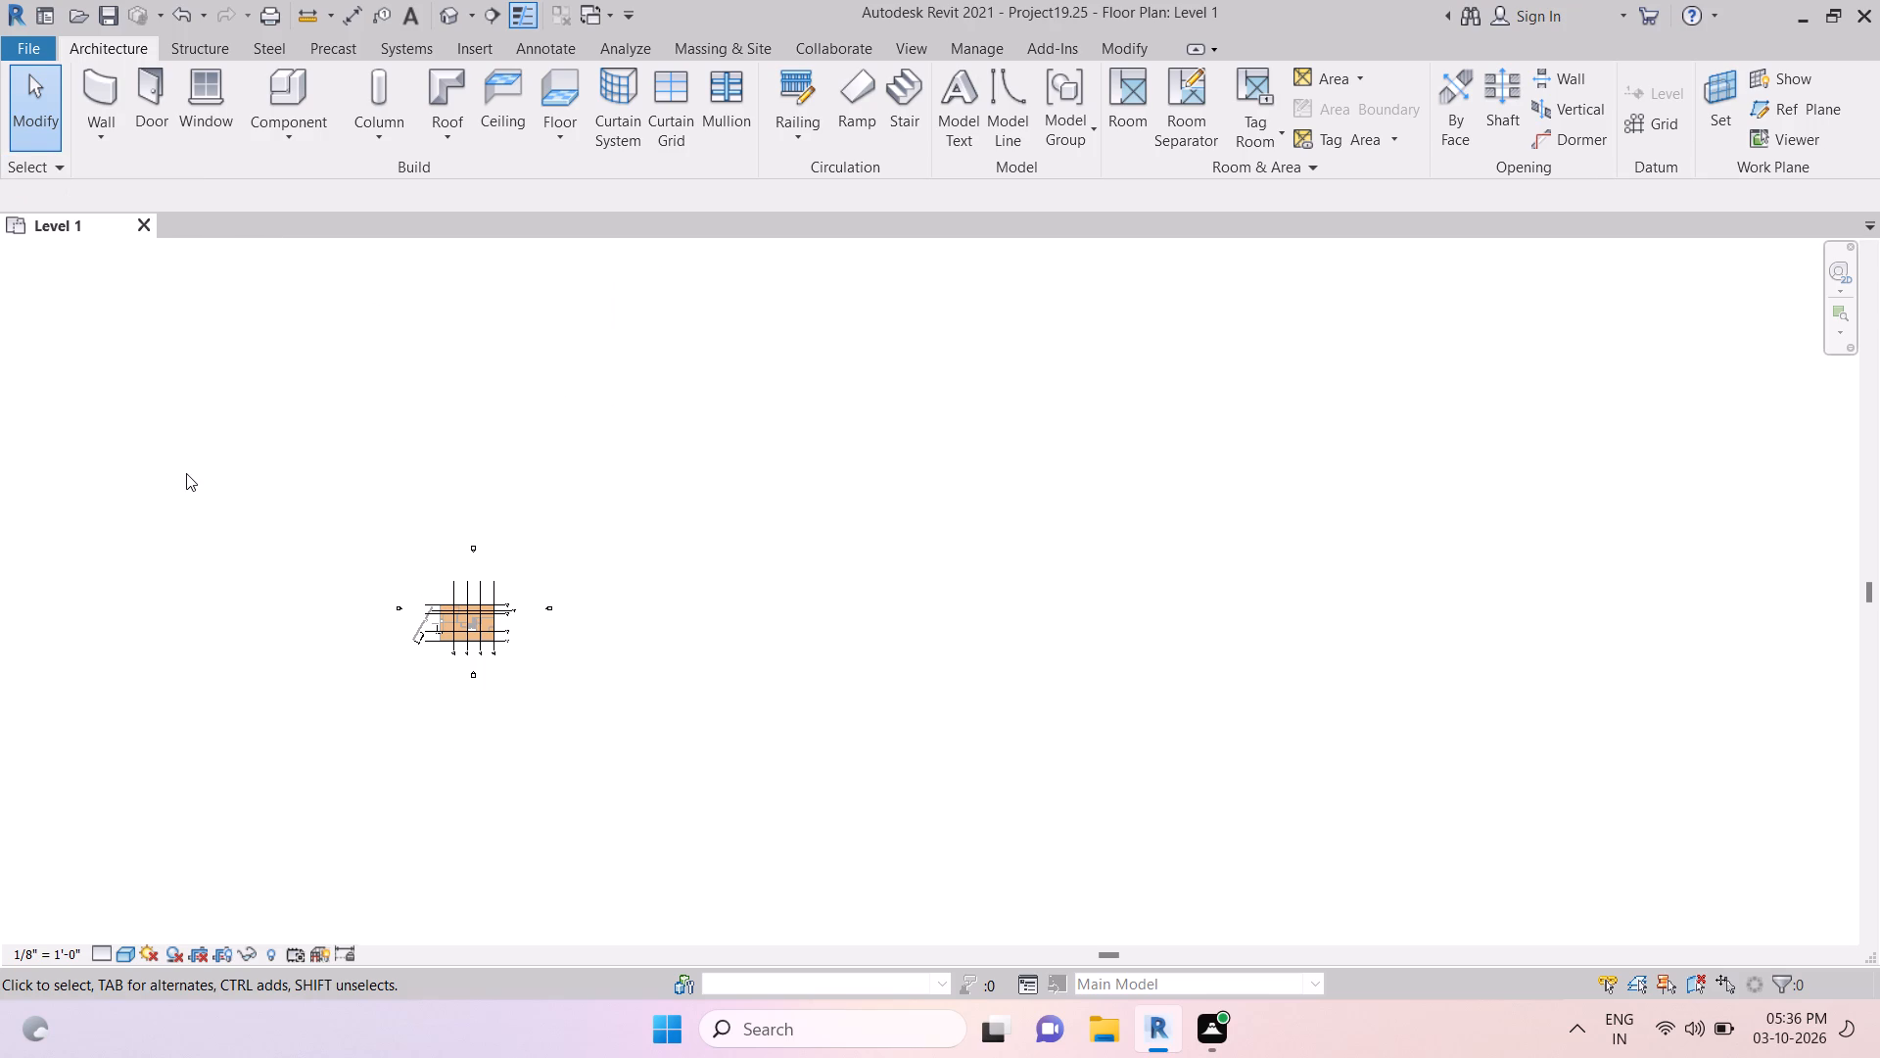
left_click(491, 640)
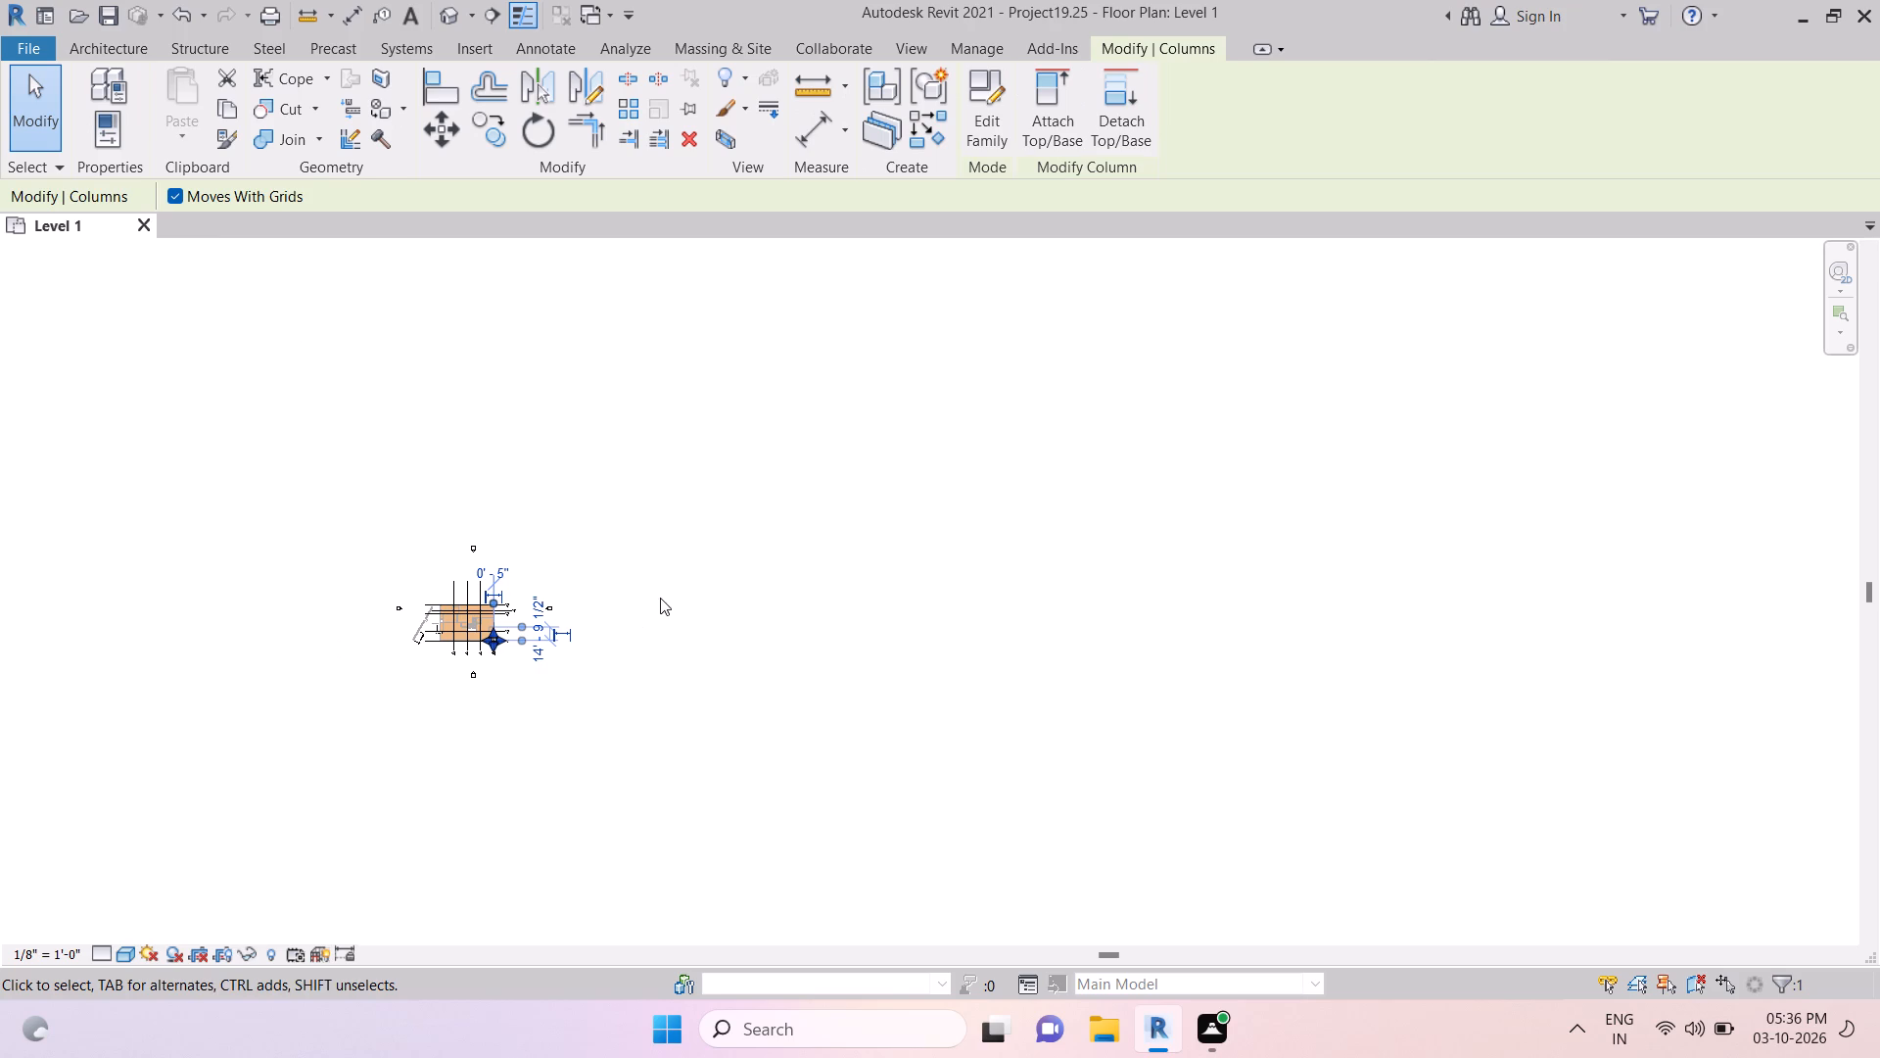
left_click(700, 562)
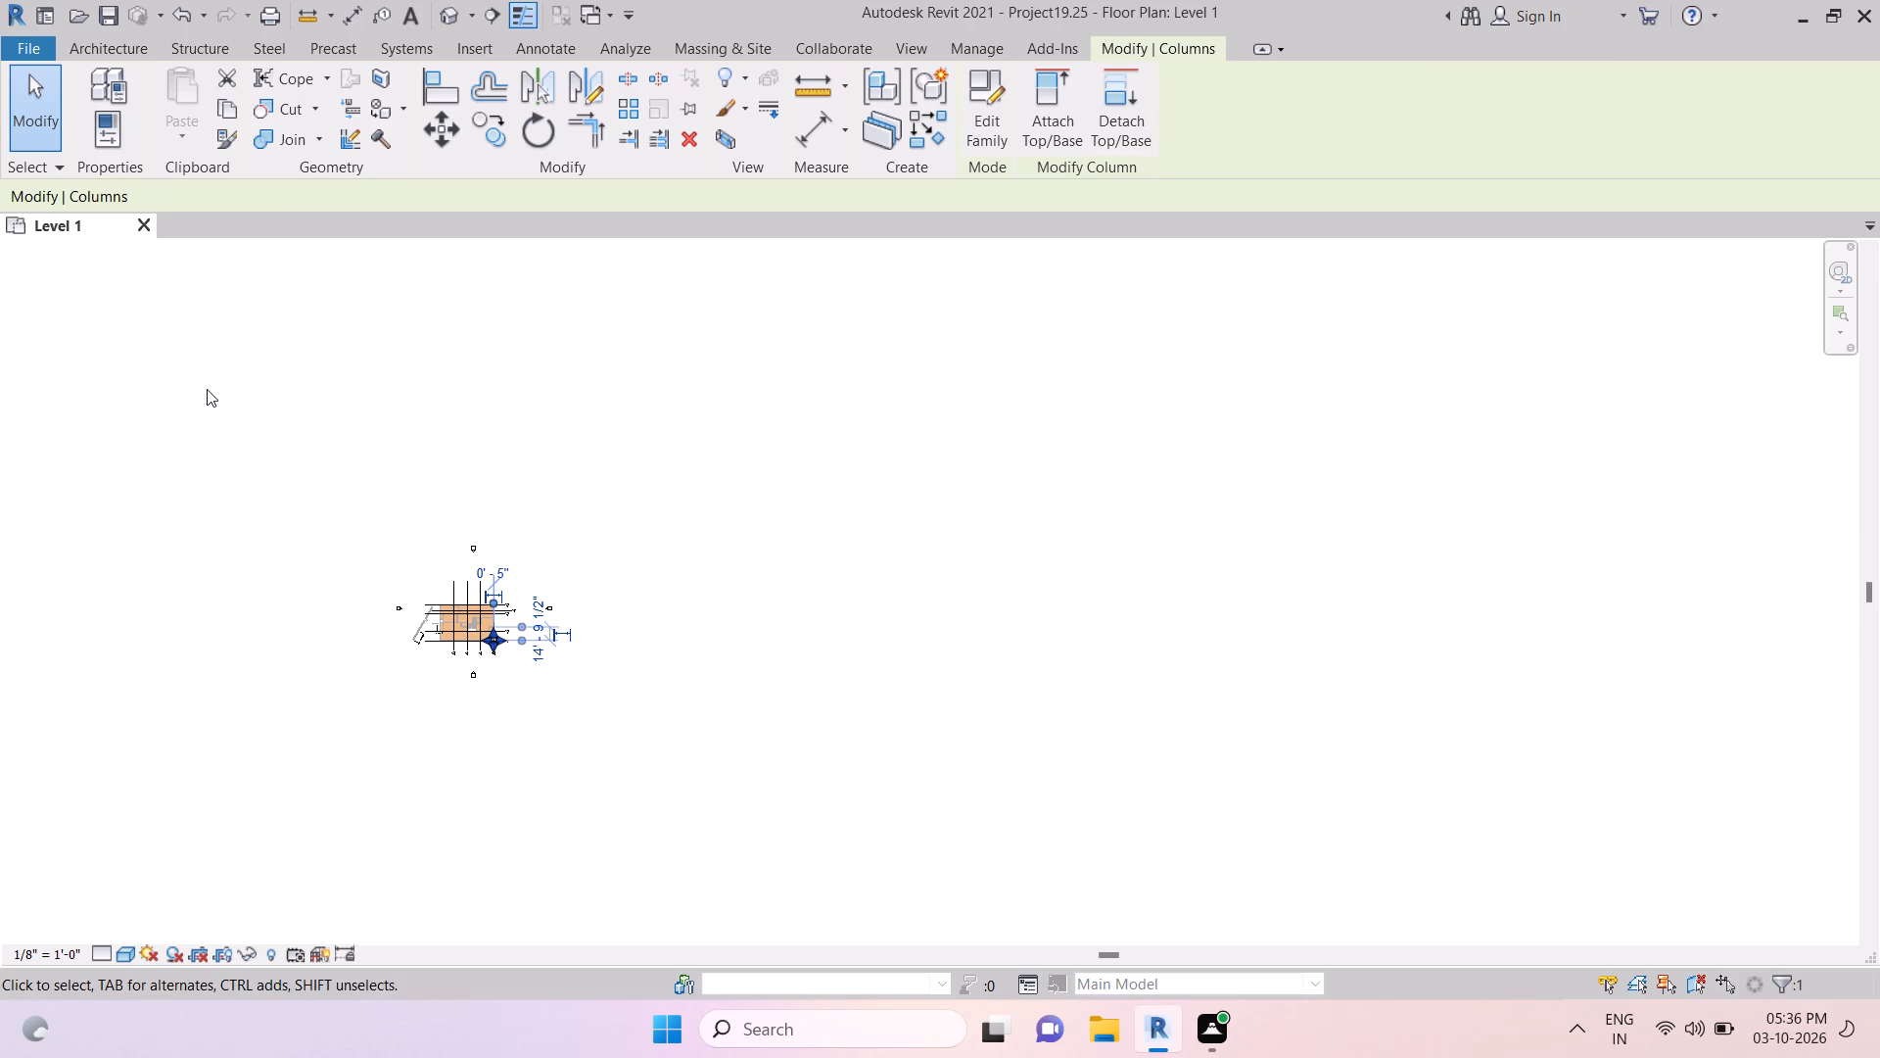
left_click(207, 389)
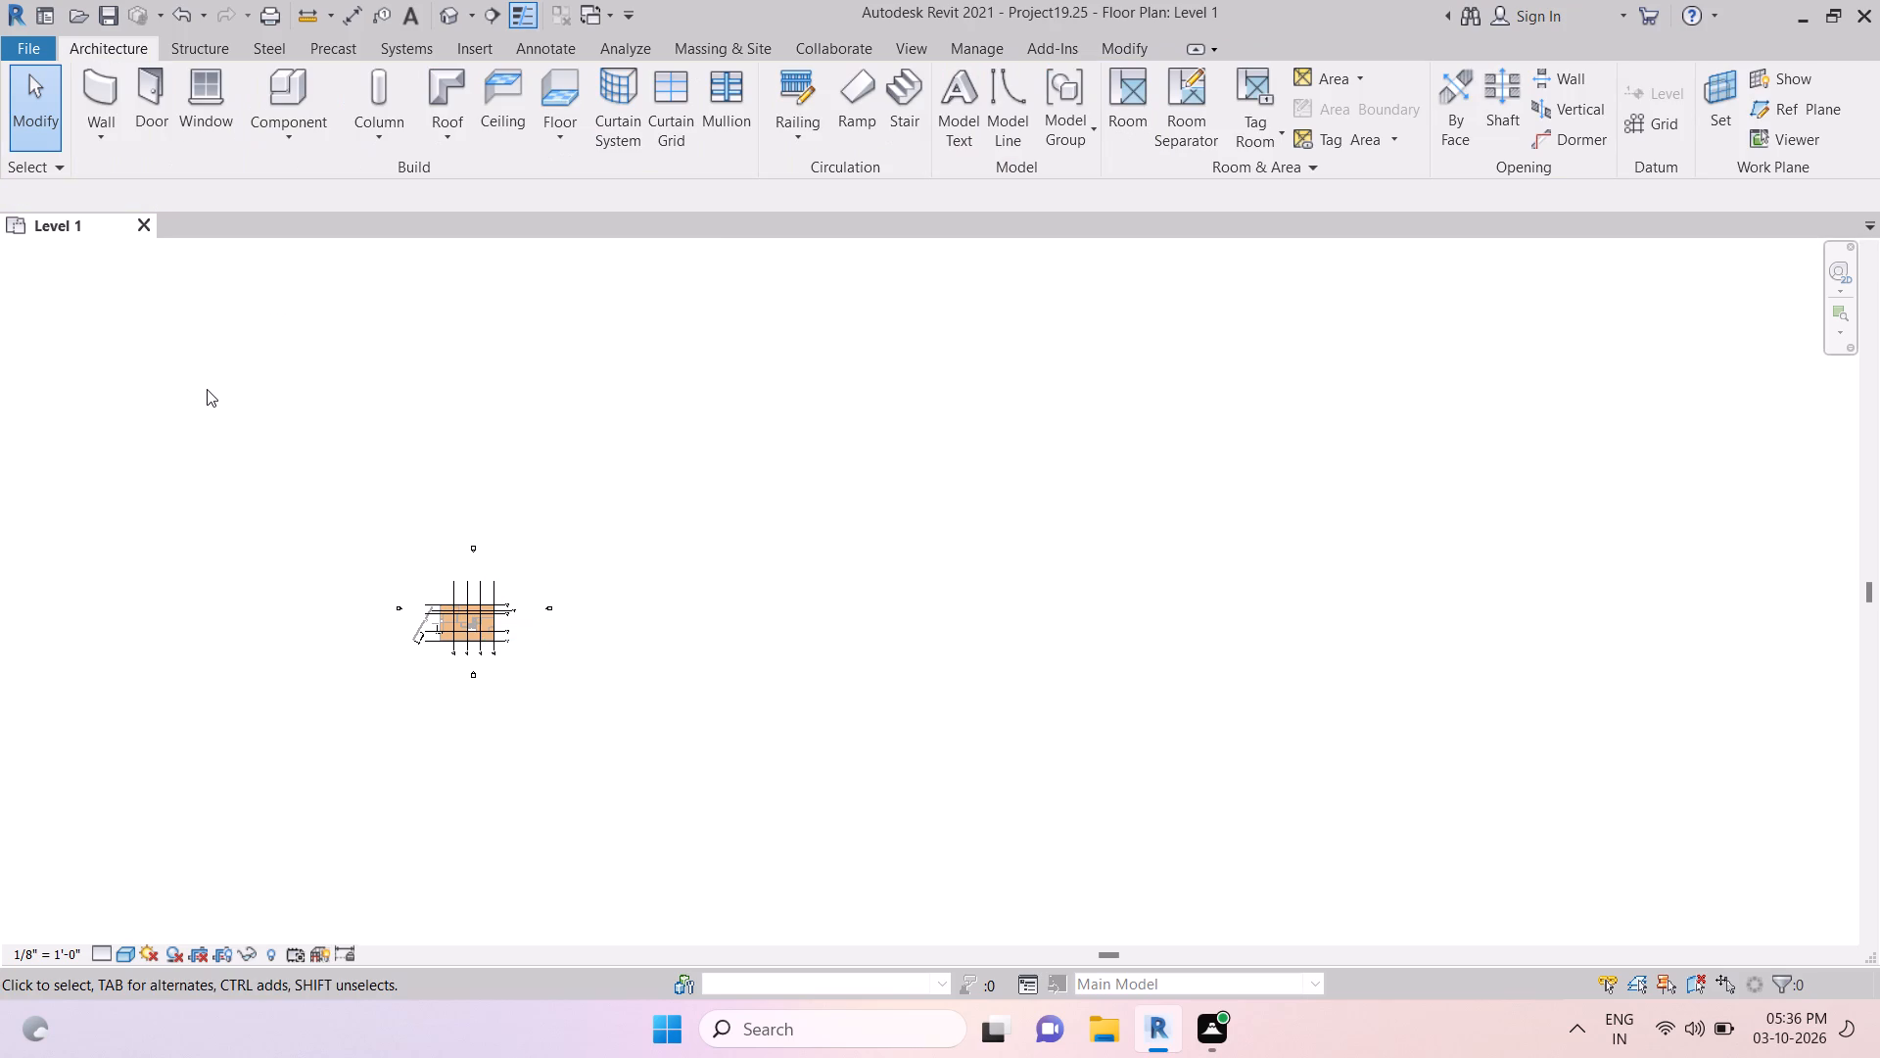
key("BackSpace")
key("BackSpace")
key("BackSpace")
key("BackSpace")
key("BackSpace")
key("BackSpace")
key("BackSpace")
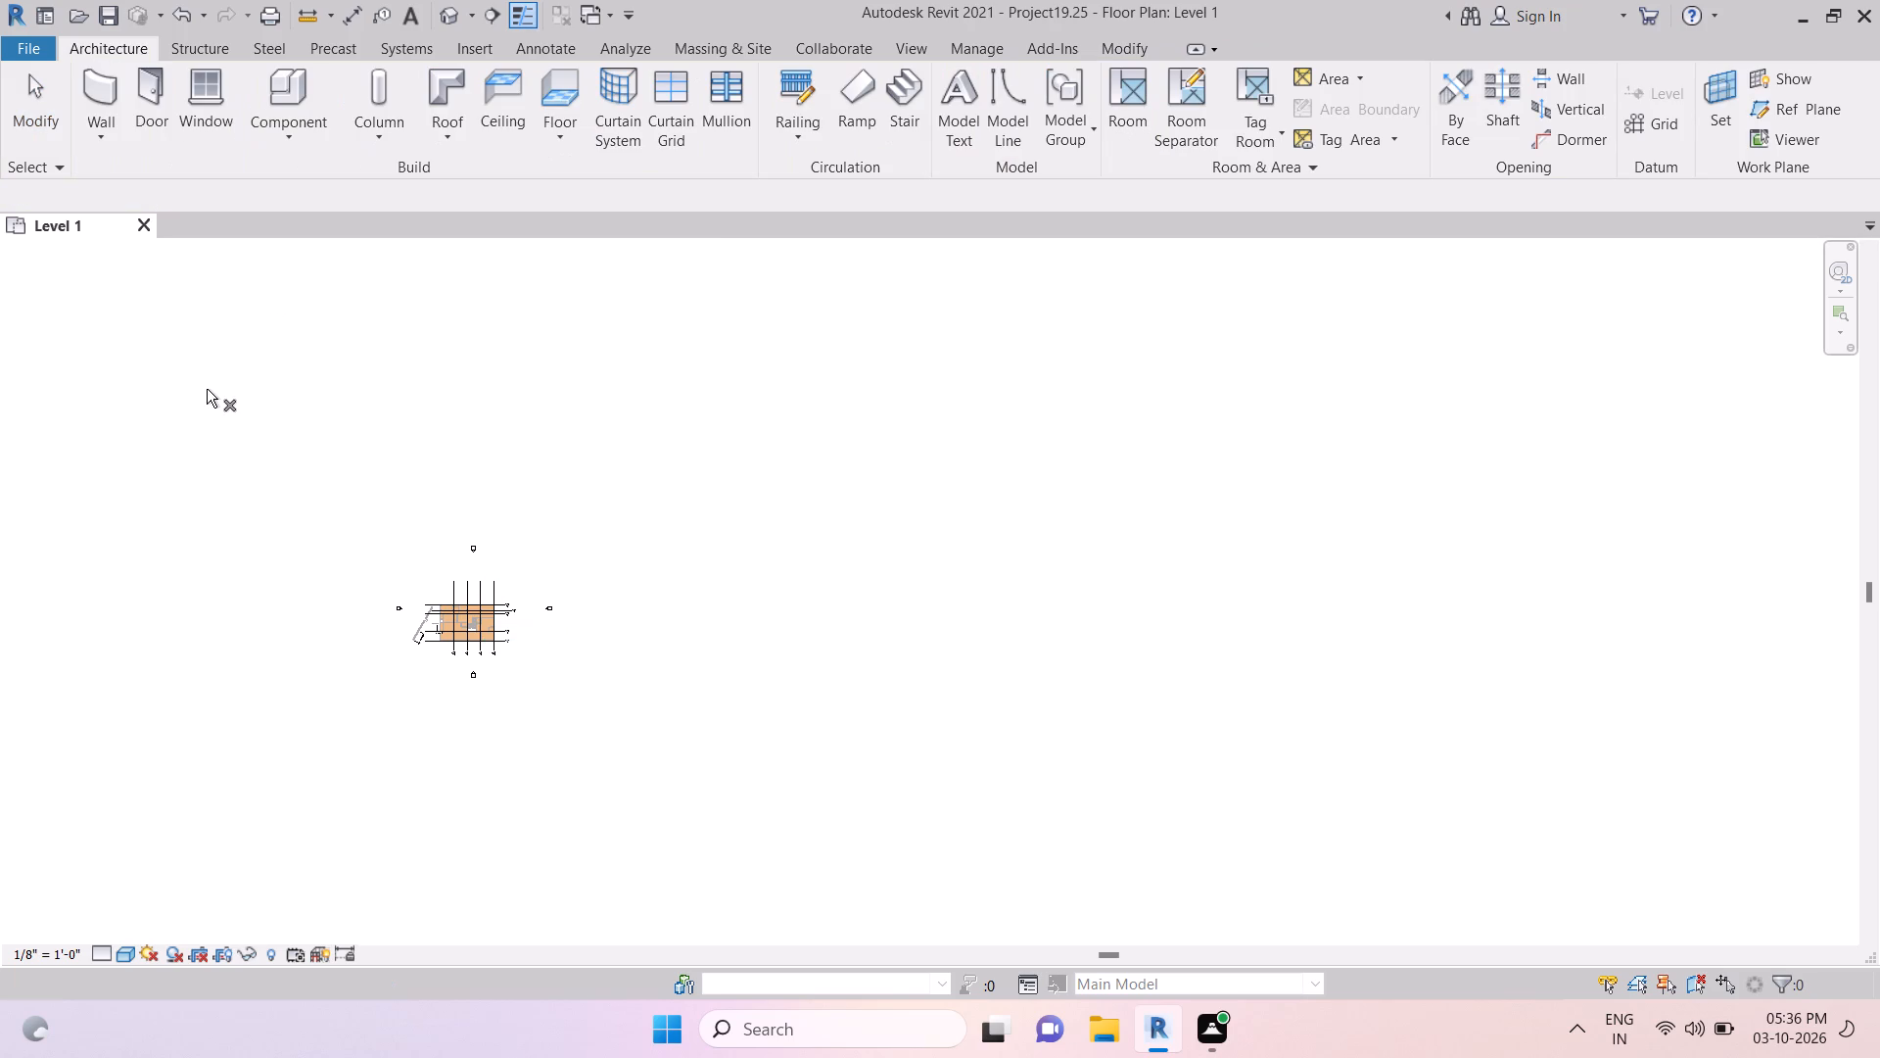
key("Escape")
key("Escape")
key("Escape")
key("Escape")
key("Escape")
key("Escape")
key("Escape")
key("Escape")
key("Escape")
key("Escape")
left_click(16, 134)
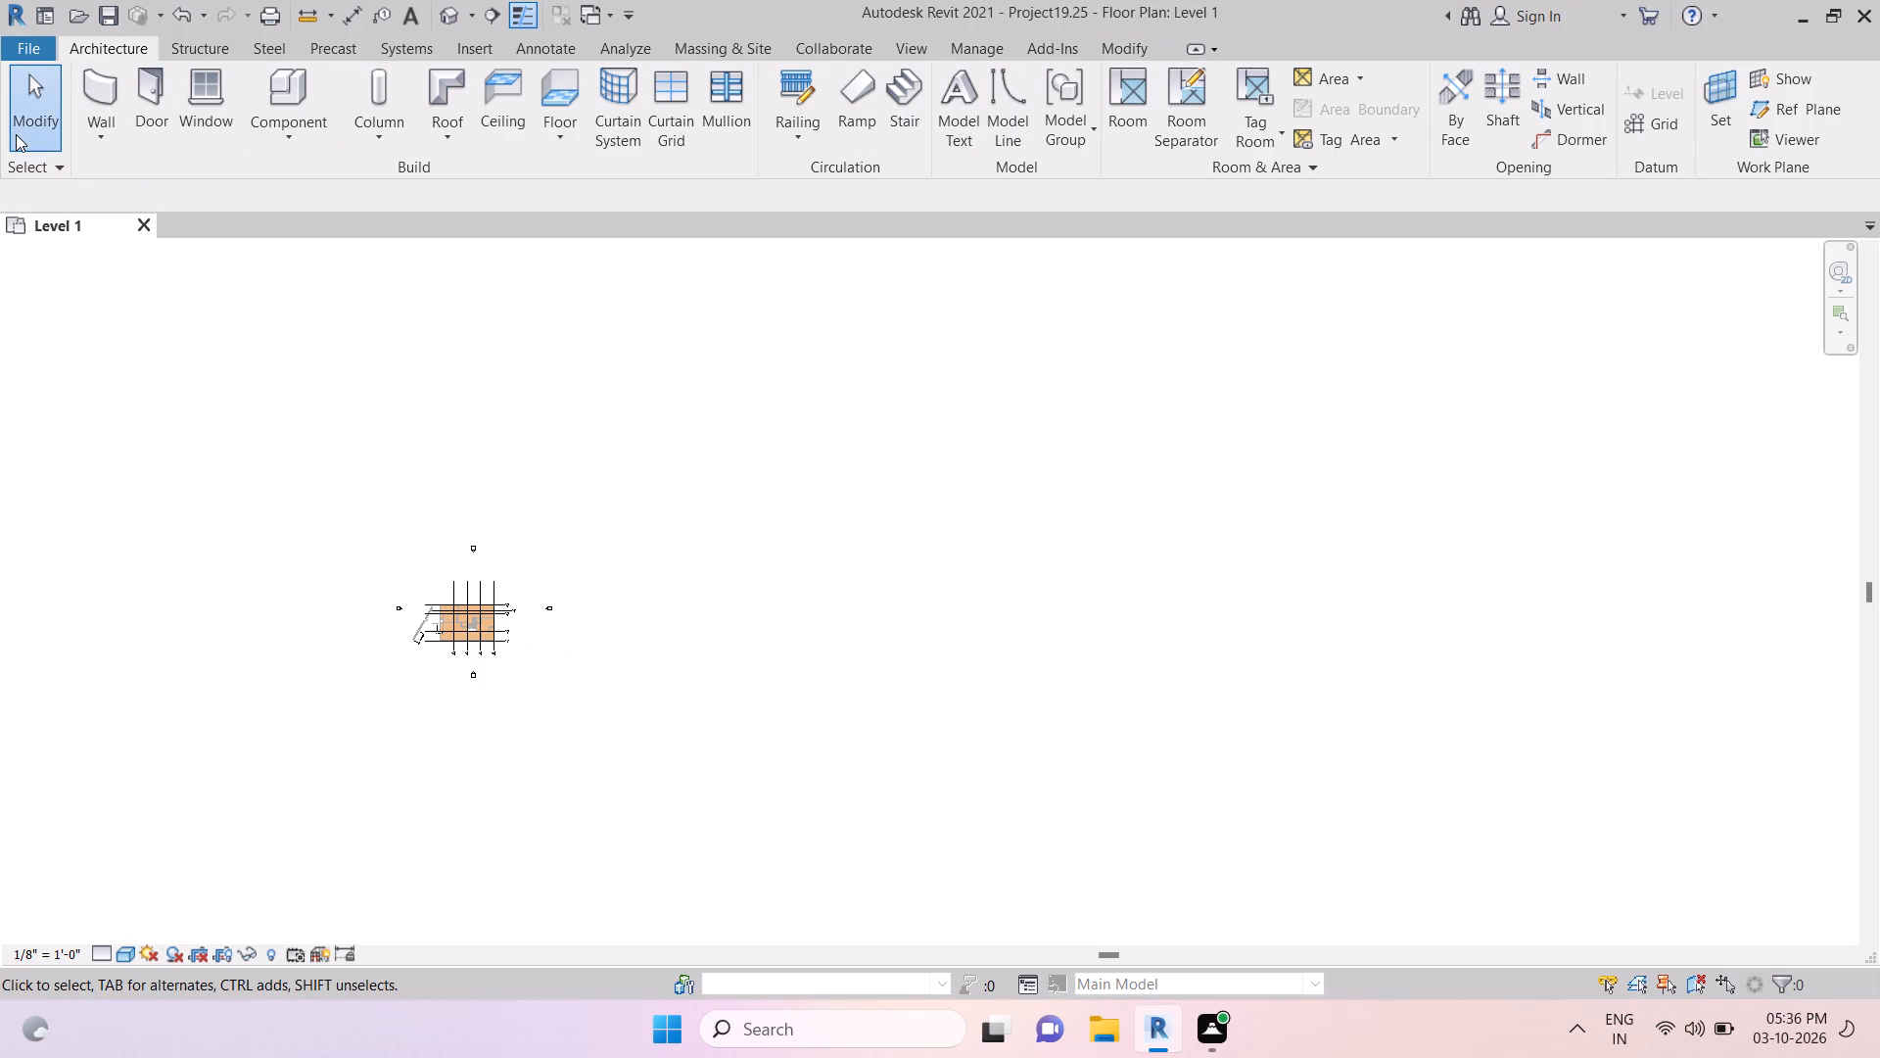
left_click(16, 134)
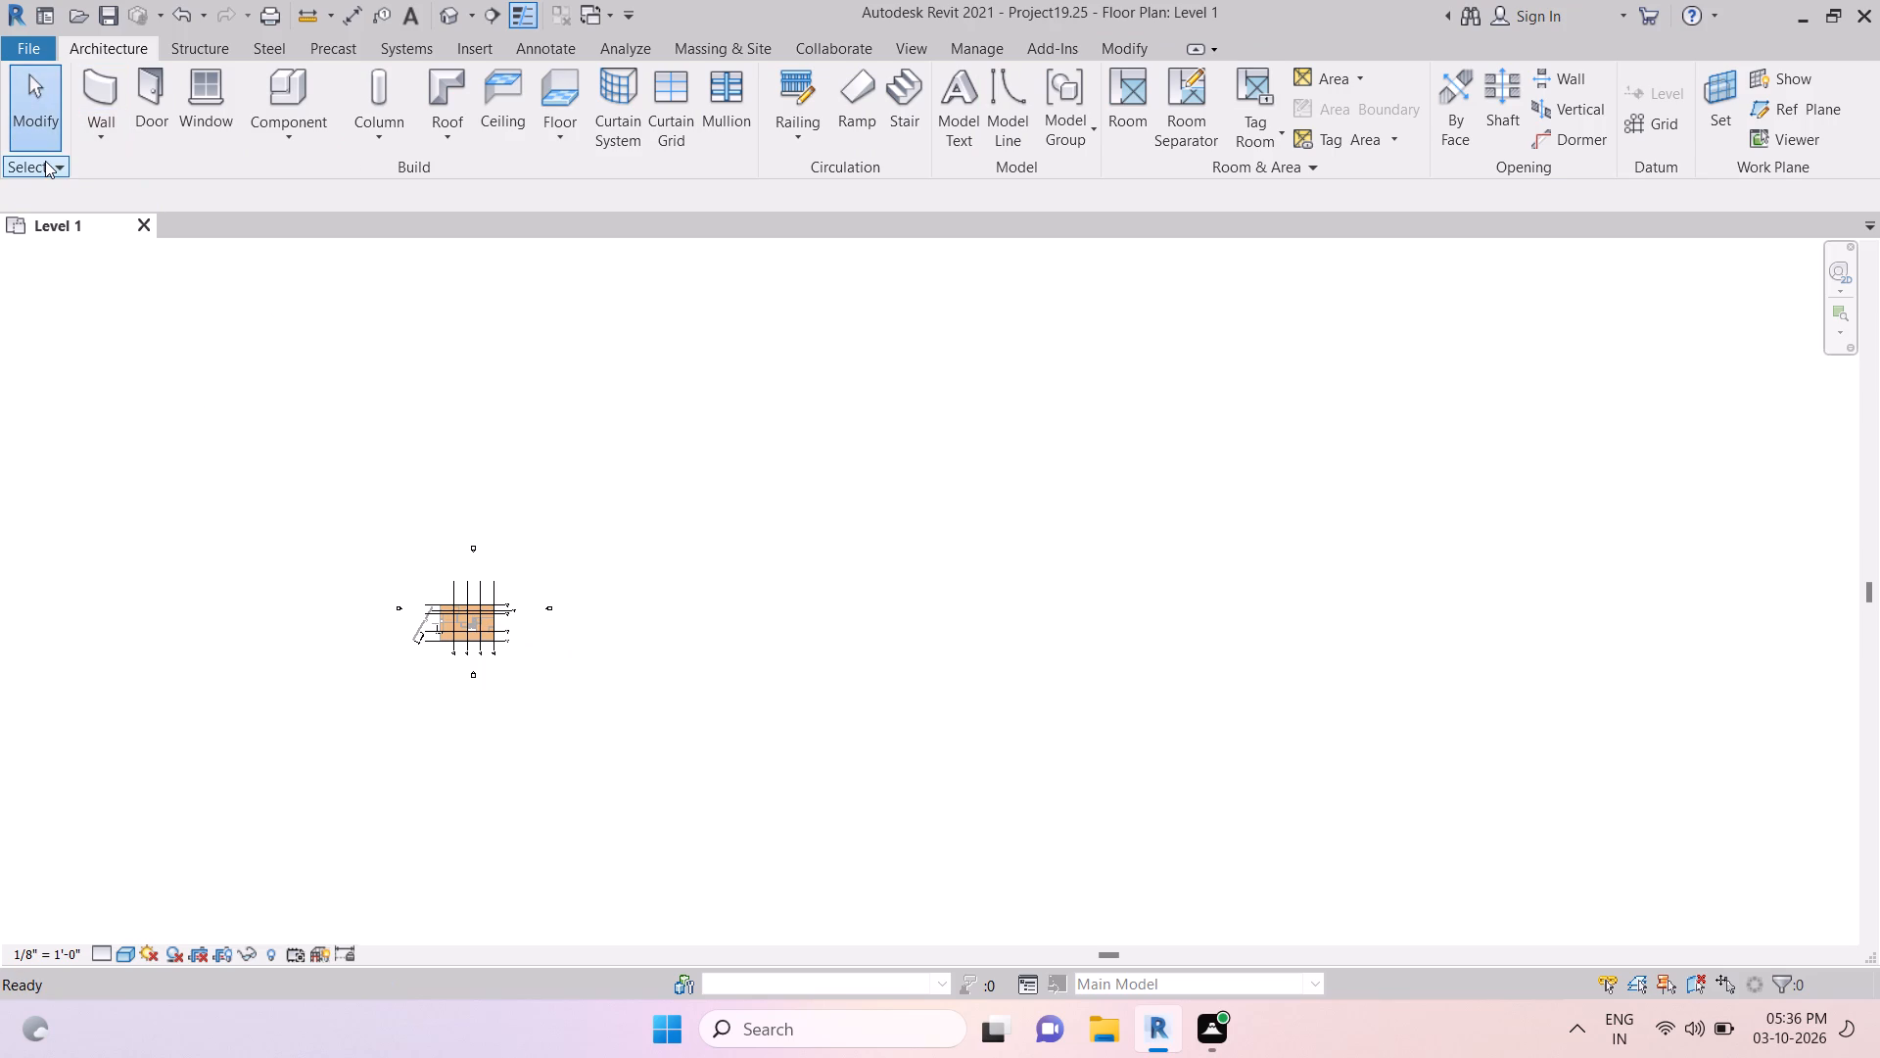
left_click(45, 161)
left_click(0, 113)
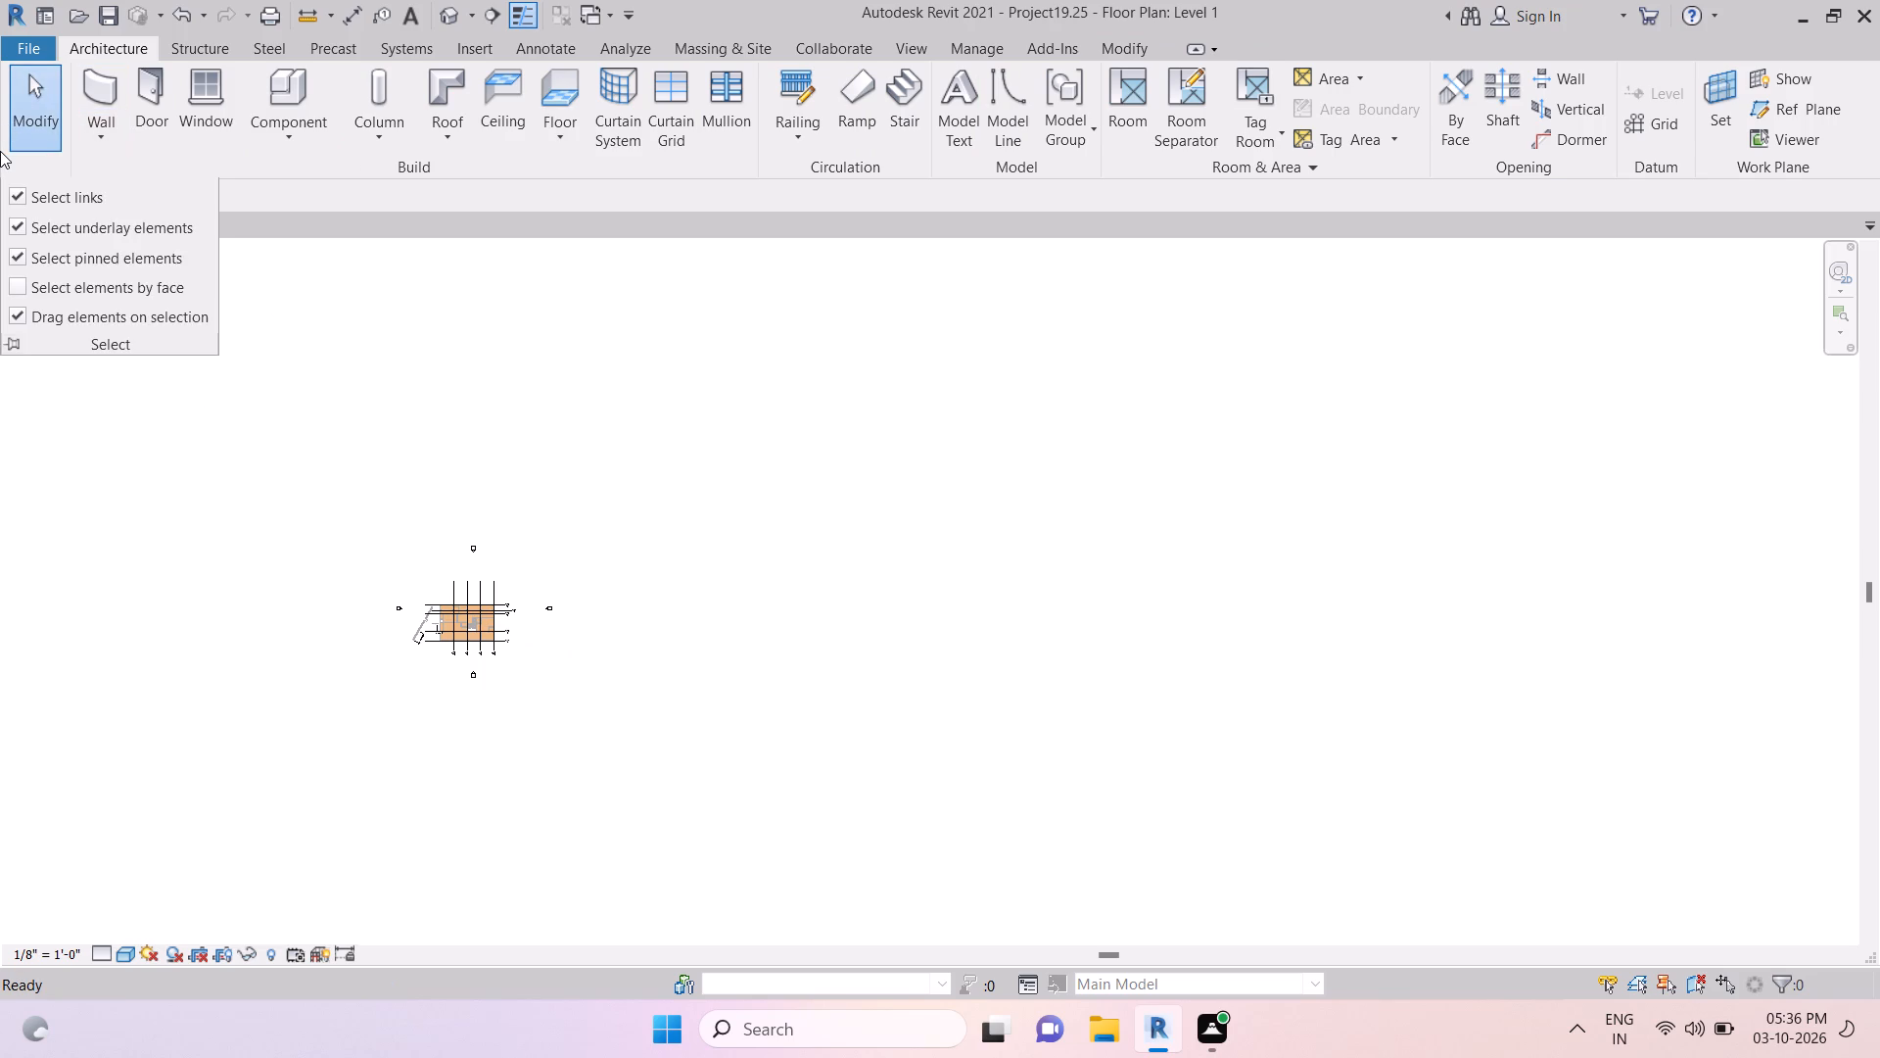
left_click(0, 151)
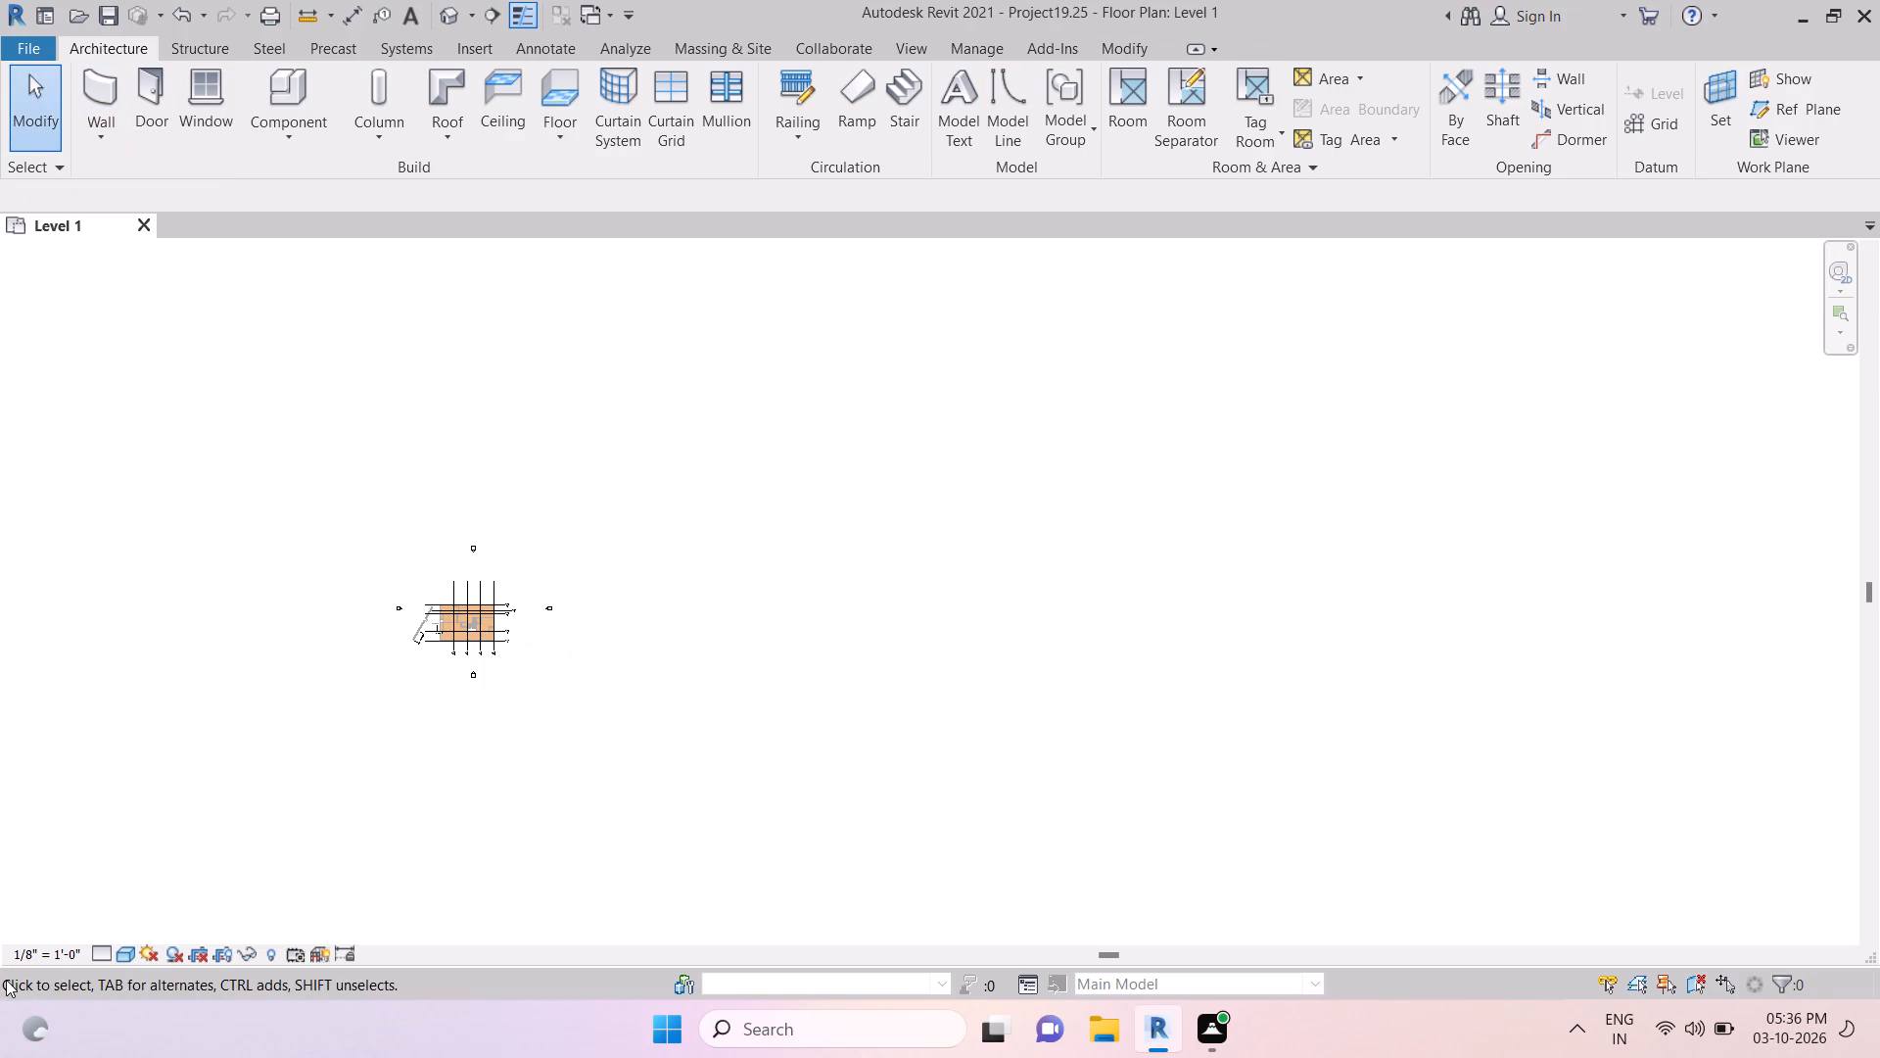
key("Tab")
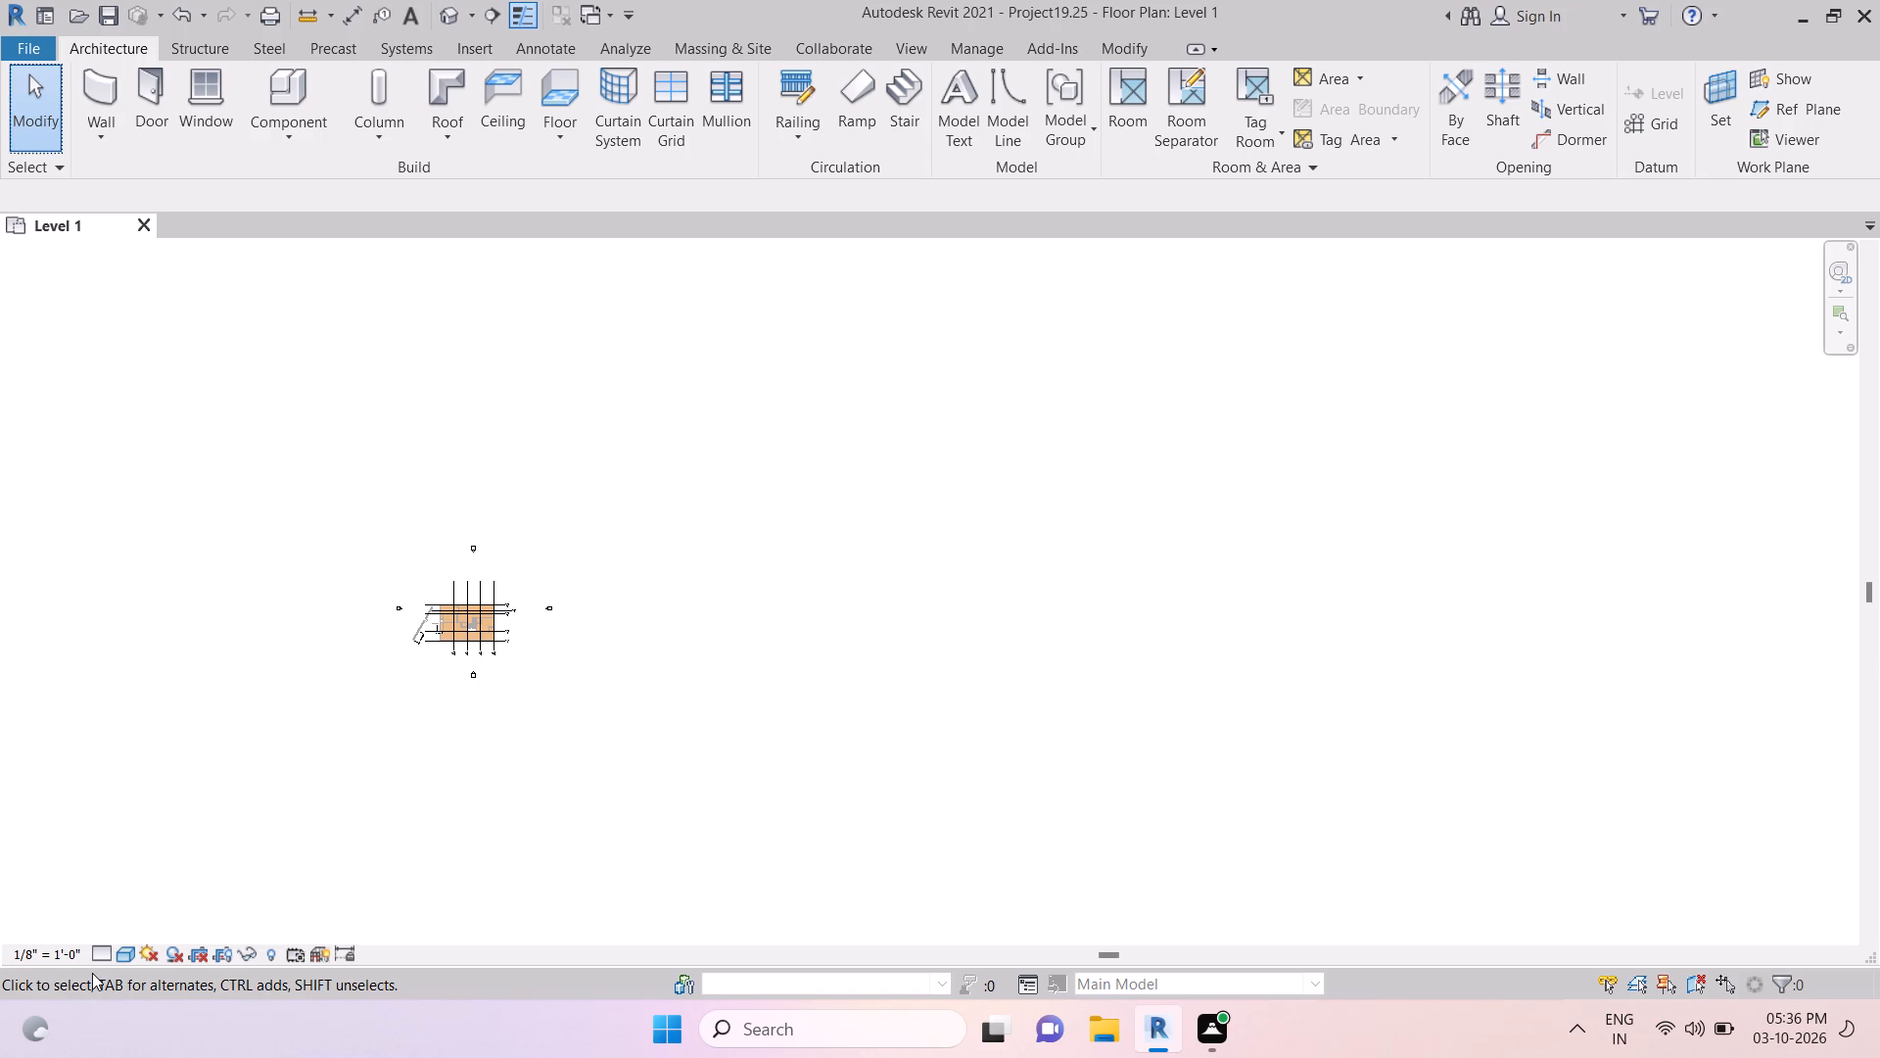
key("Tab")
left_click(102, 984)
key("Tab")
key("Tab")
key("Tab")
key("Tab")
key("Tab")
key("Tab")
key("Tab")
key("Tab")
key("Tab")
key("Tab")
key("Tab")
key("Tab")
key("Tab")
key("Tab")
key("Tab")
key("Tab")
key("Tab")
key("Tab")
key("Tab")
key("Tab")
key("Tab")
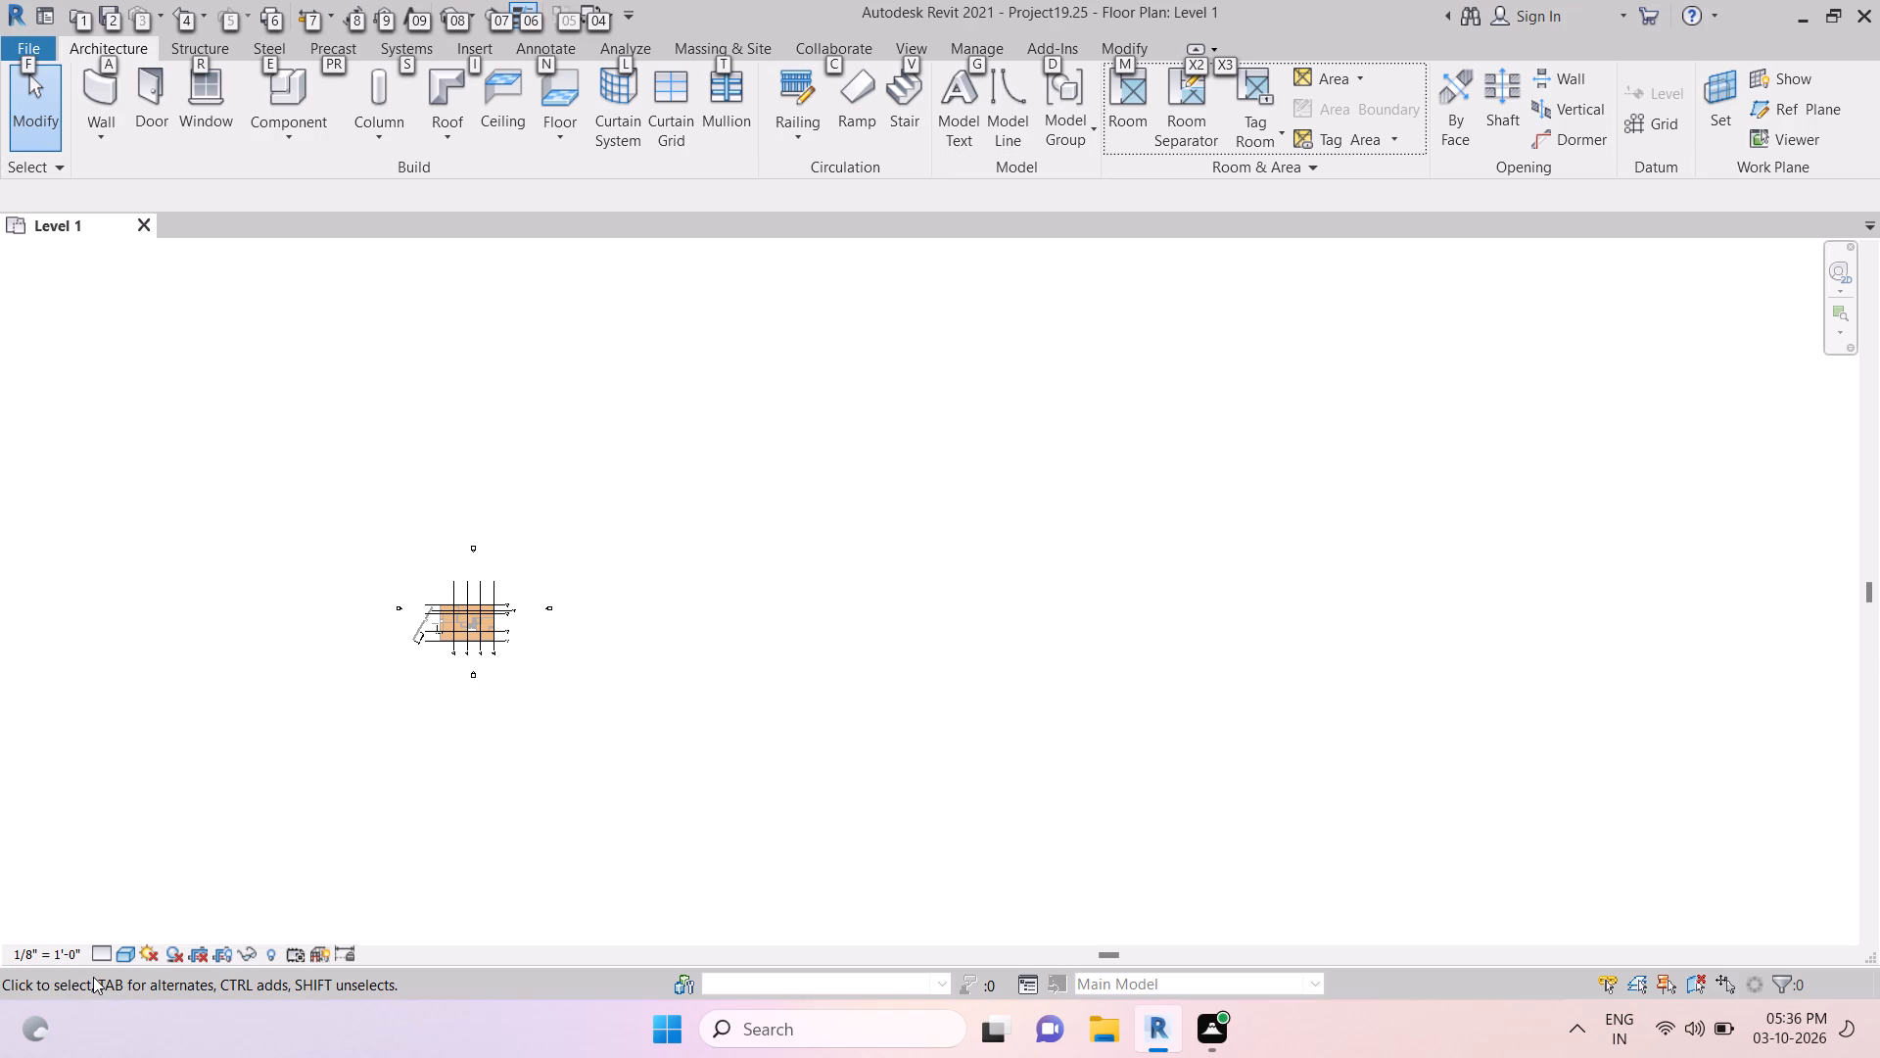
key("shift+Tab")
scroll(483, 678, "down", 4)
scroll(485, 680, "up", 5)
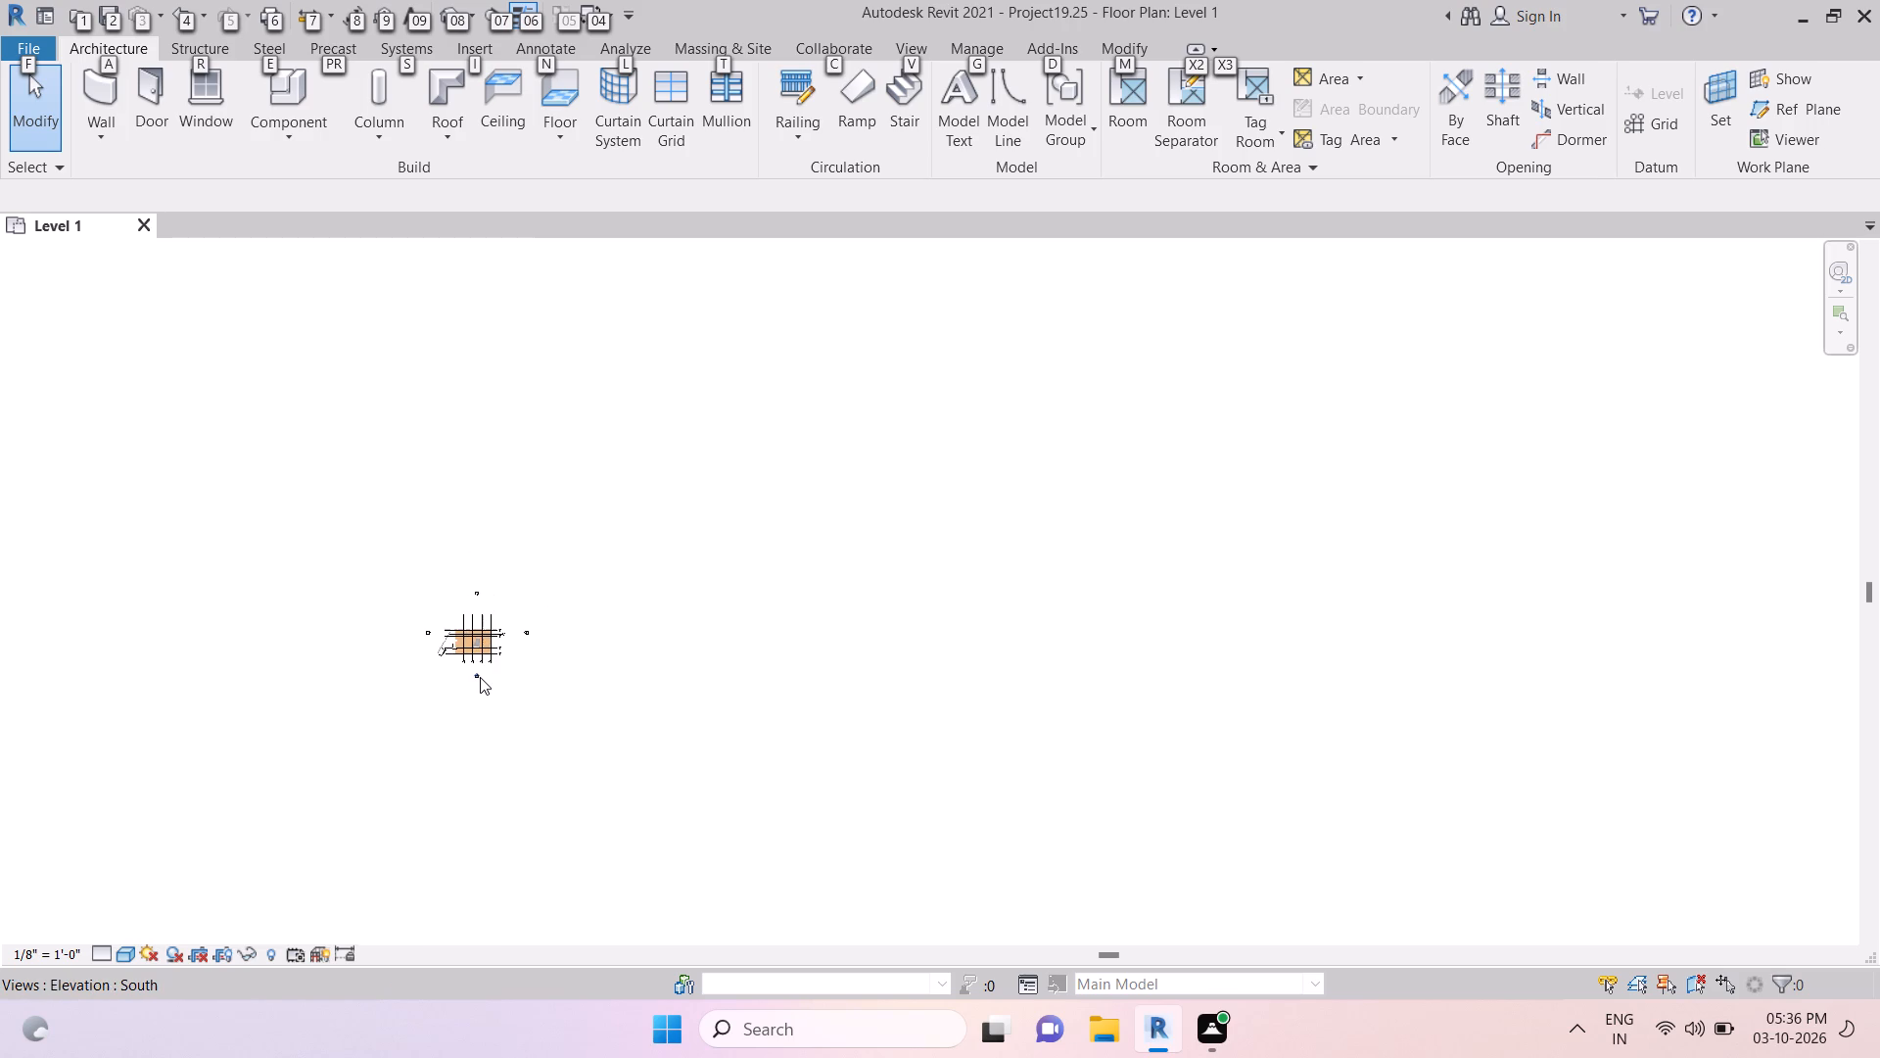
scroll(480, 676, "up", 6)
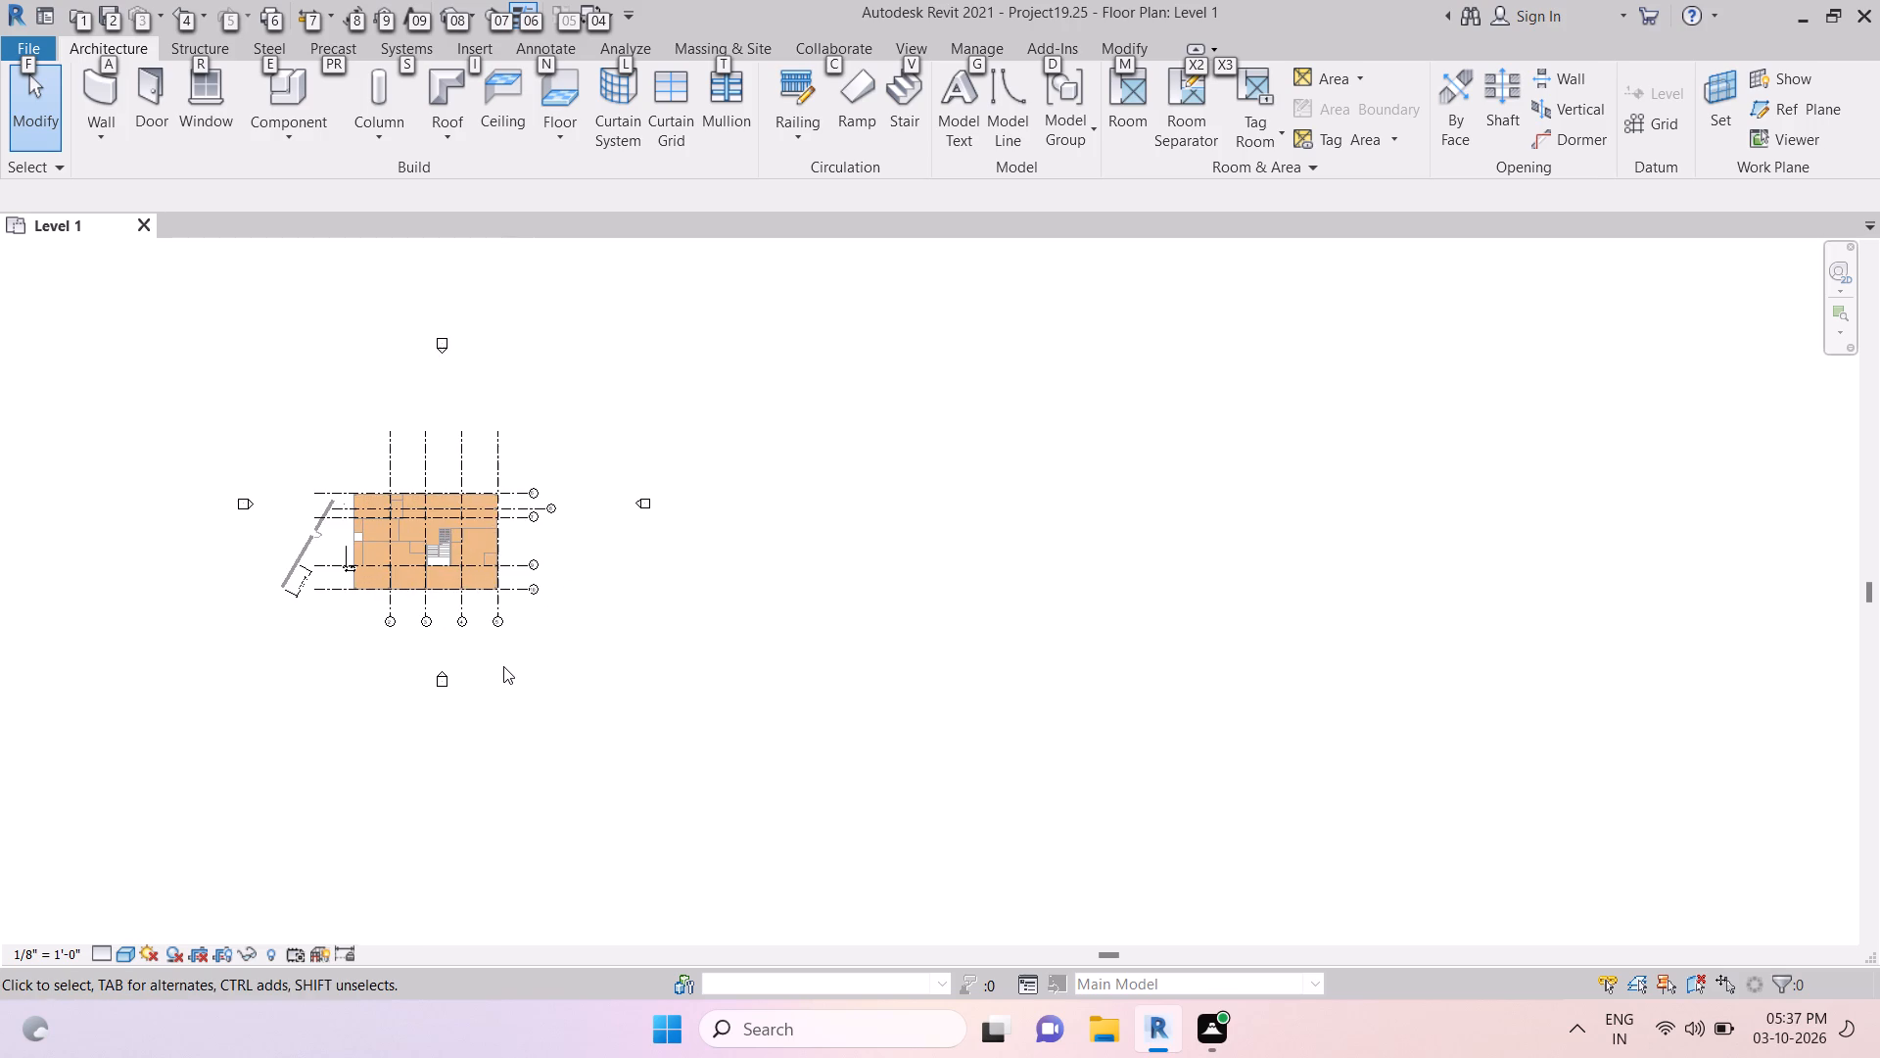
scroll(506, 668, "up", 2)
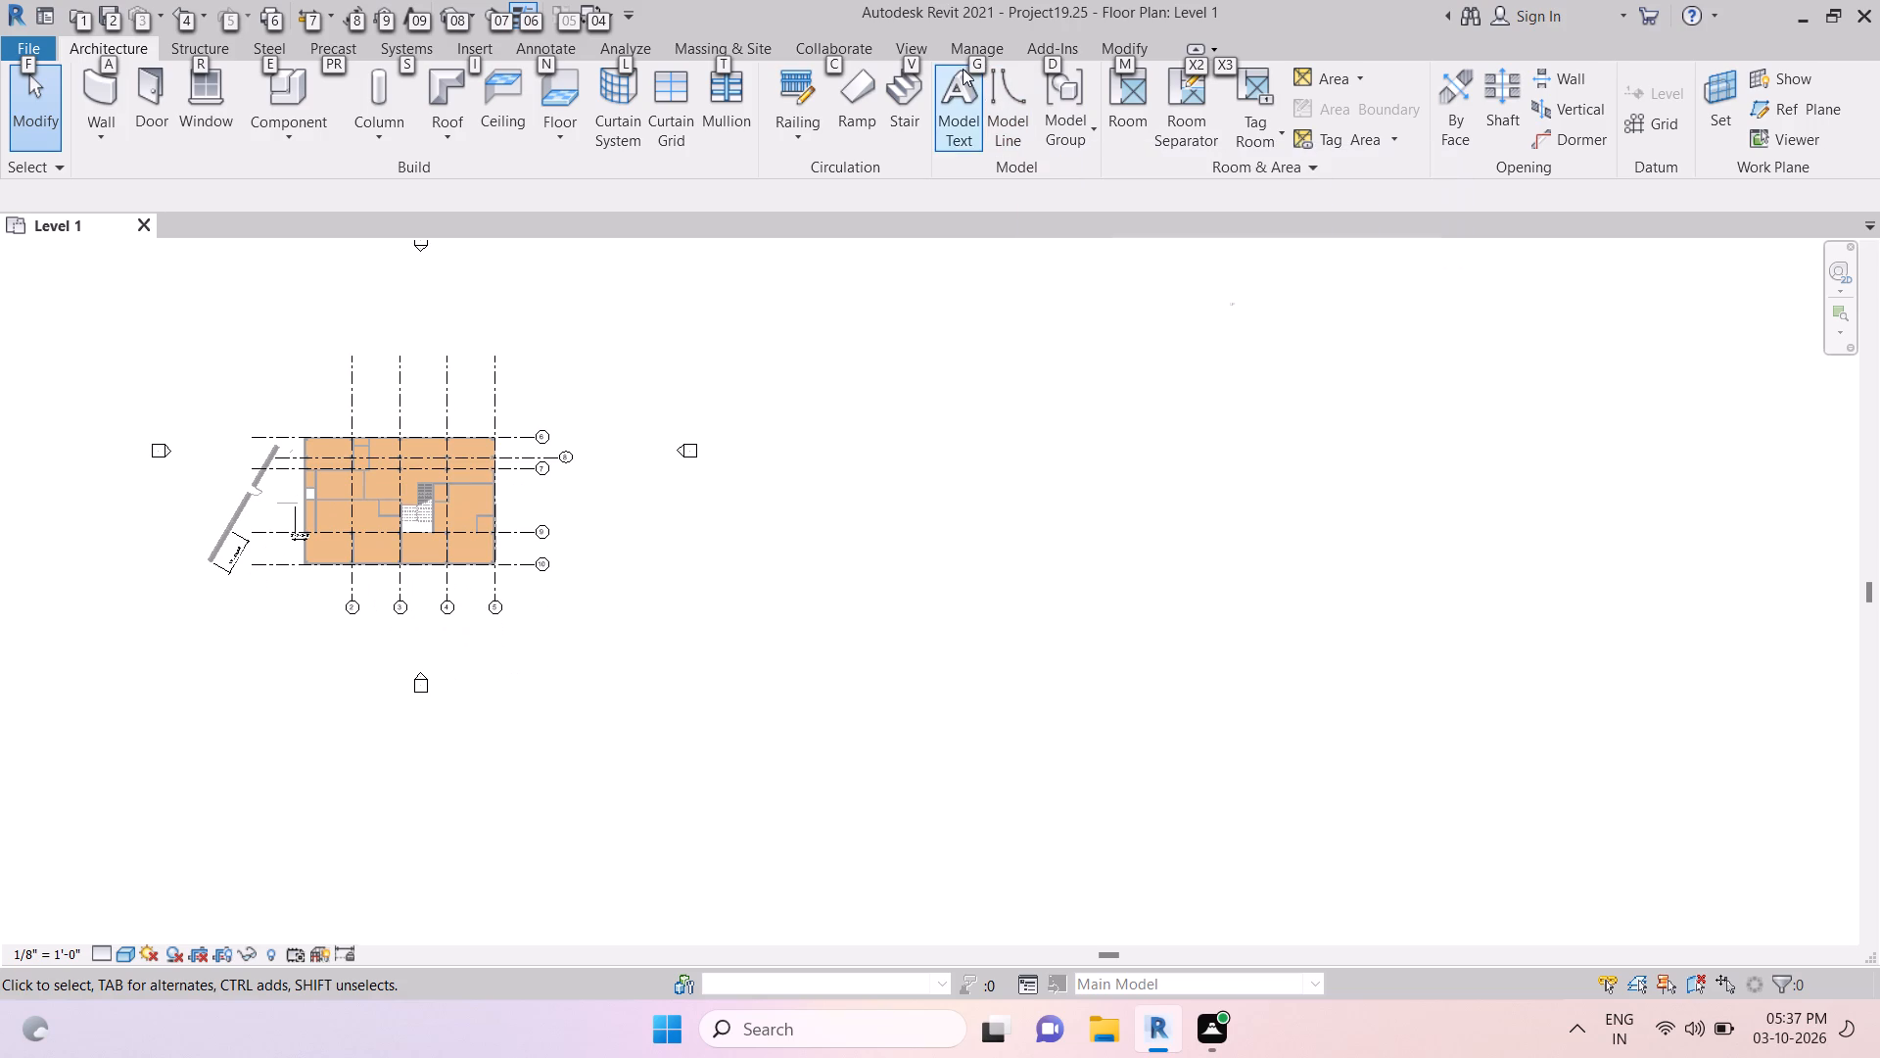
Minimise the ribbon so that each panel is reduced to a single compact entry.
left_click(99, 49)
left_click(101, 47)
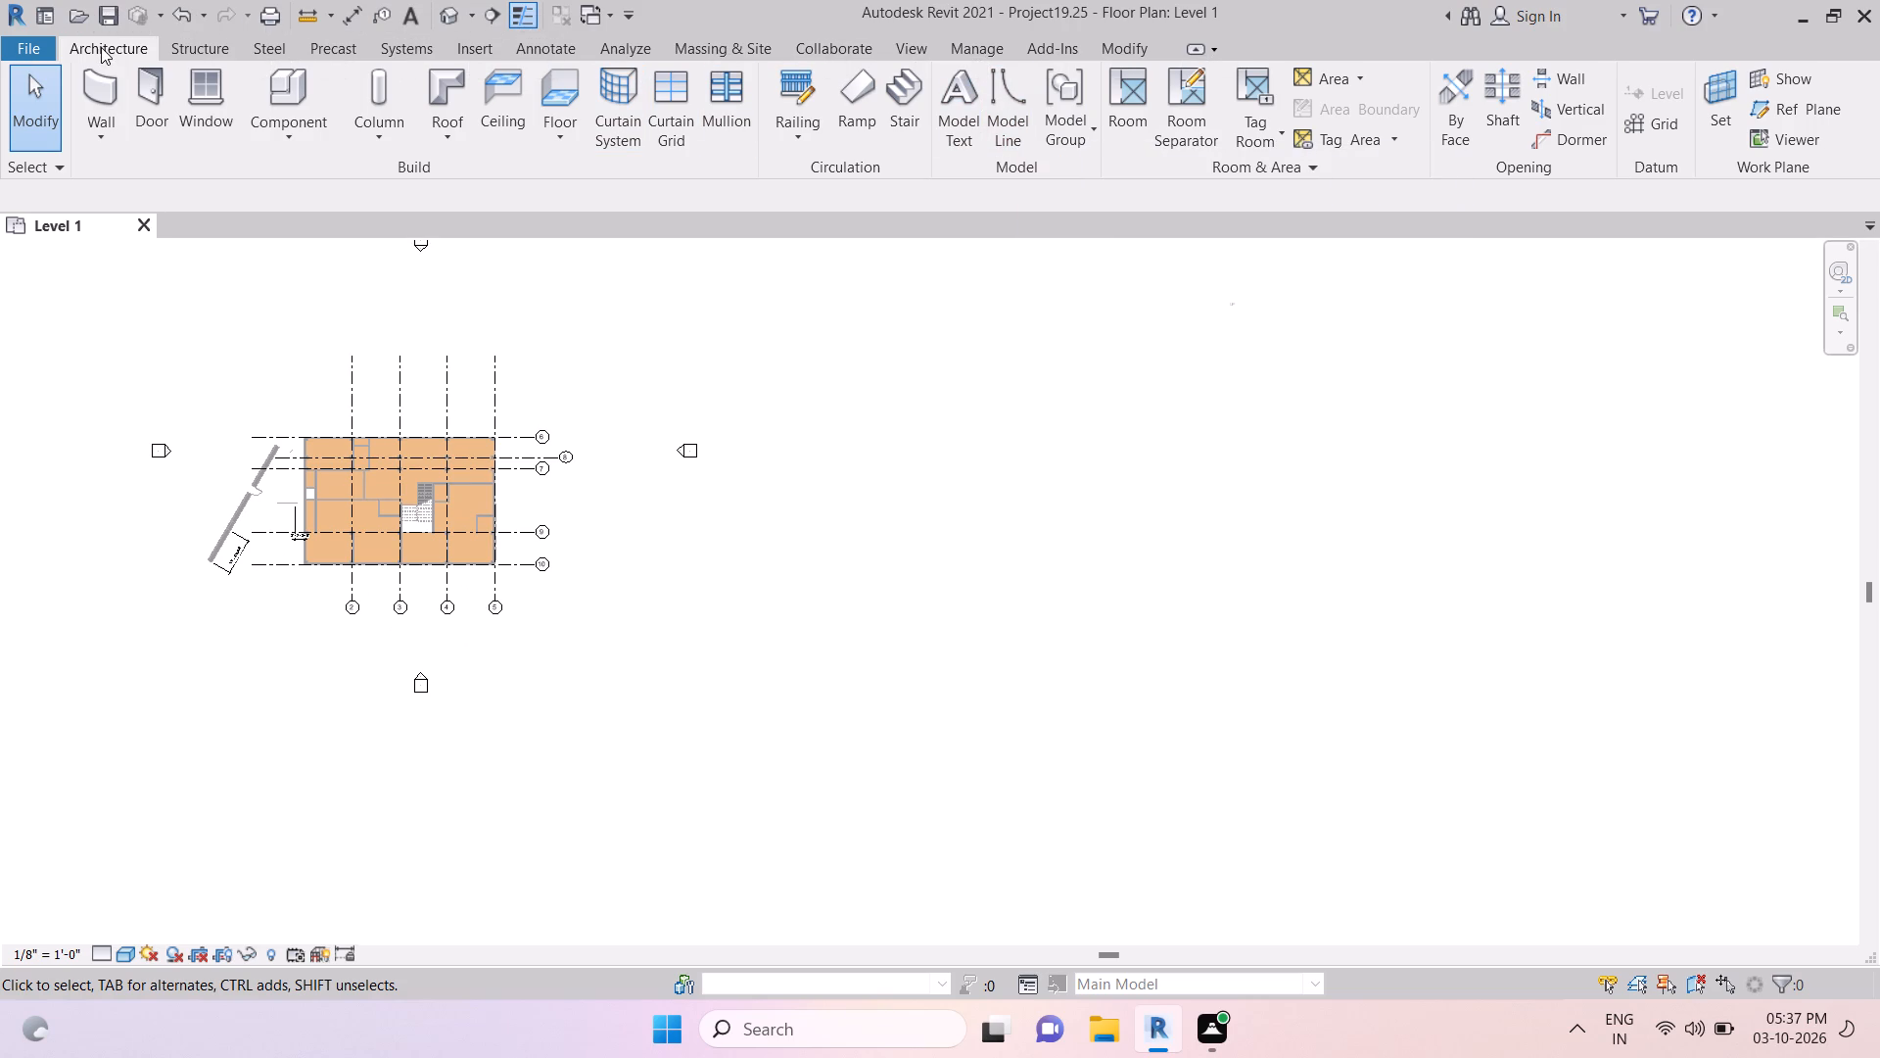
double_click(101, 47)
left_click(111, 41)
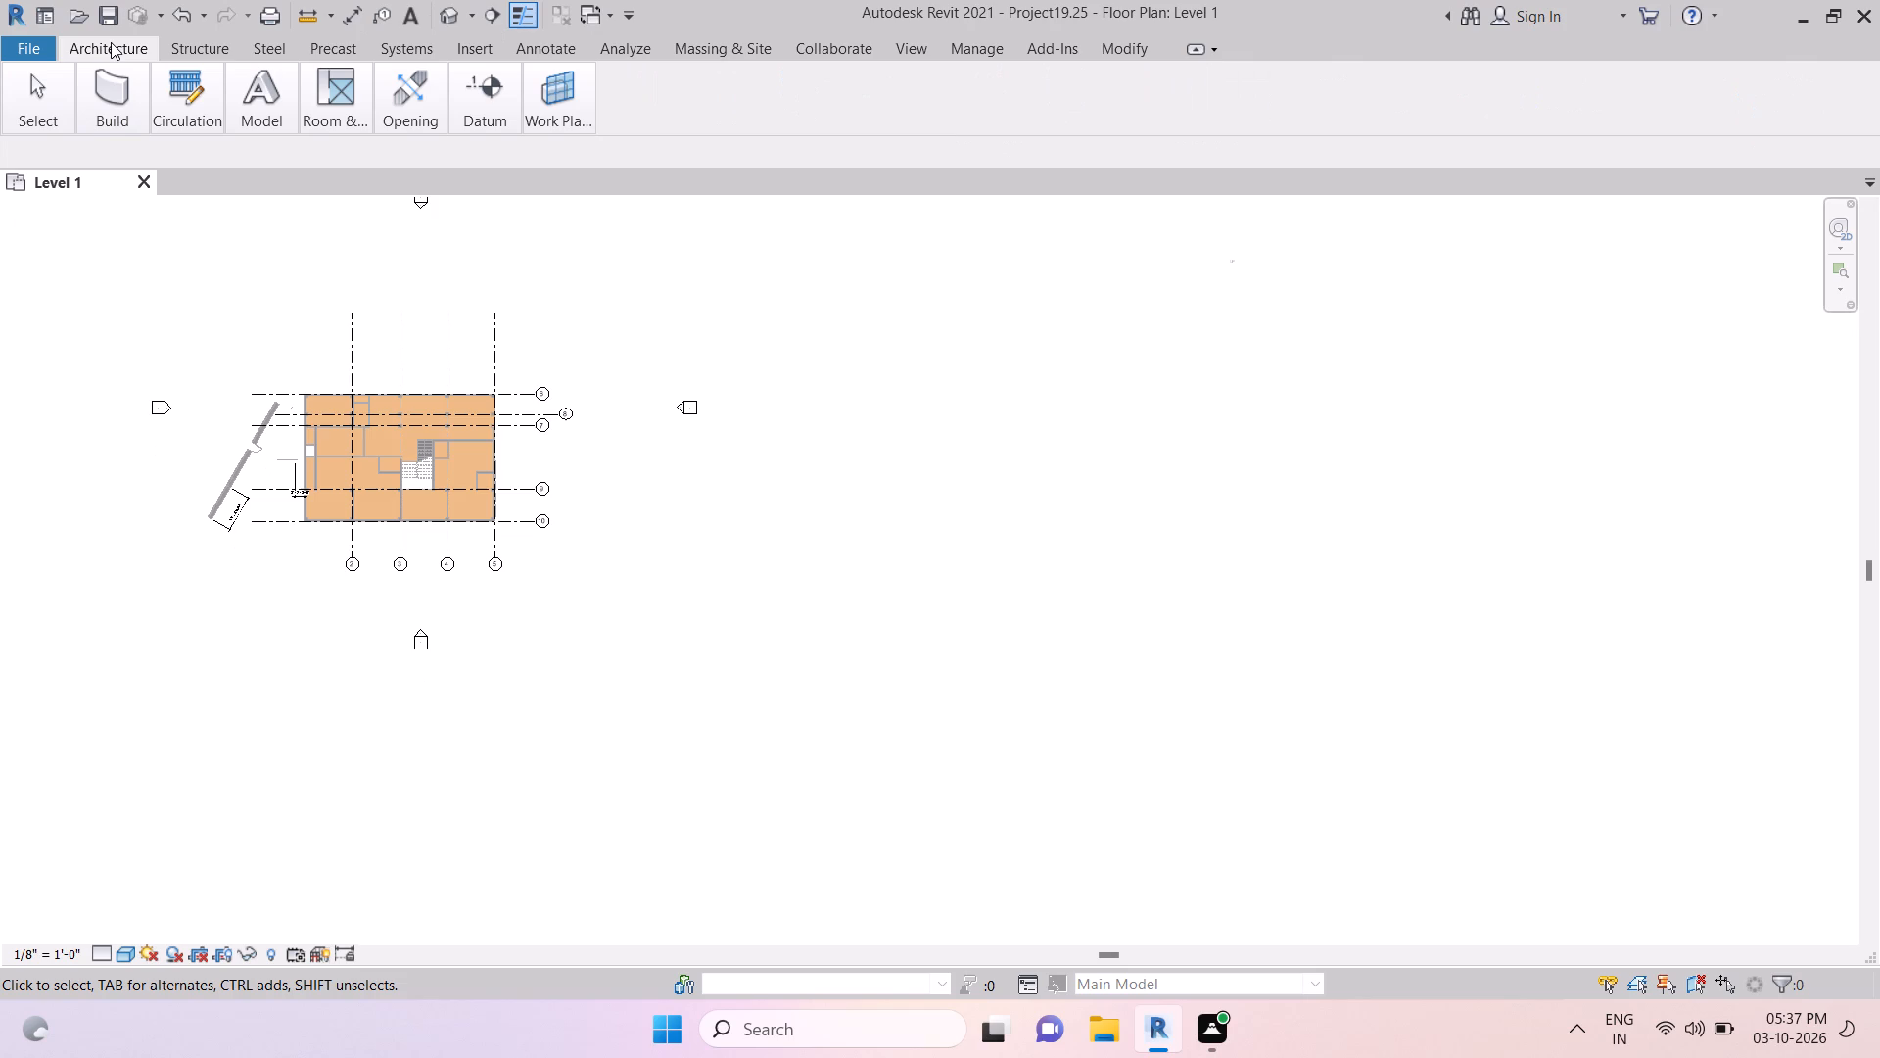
left_click(115, 48)
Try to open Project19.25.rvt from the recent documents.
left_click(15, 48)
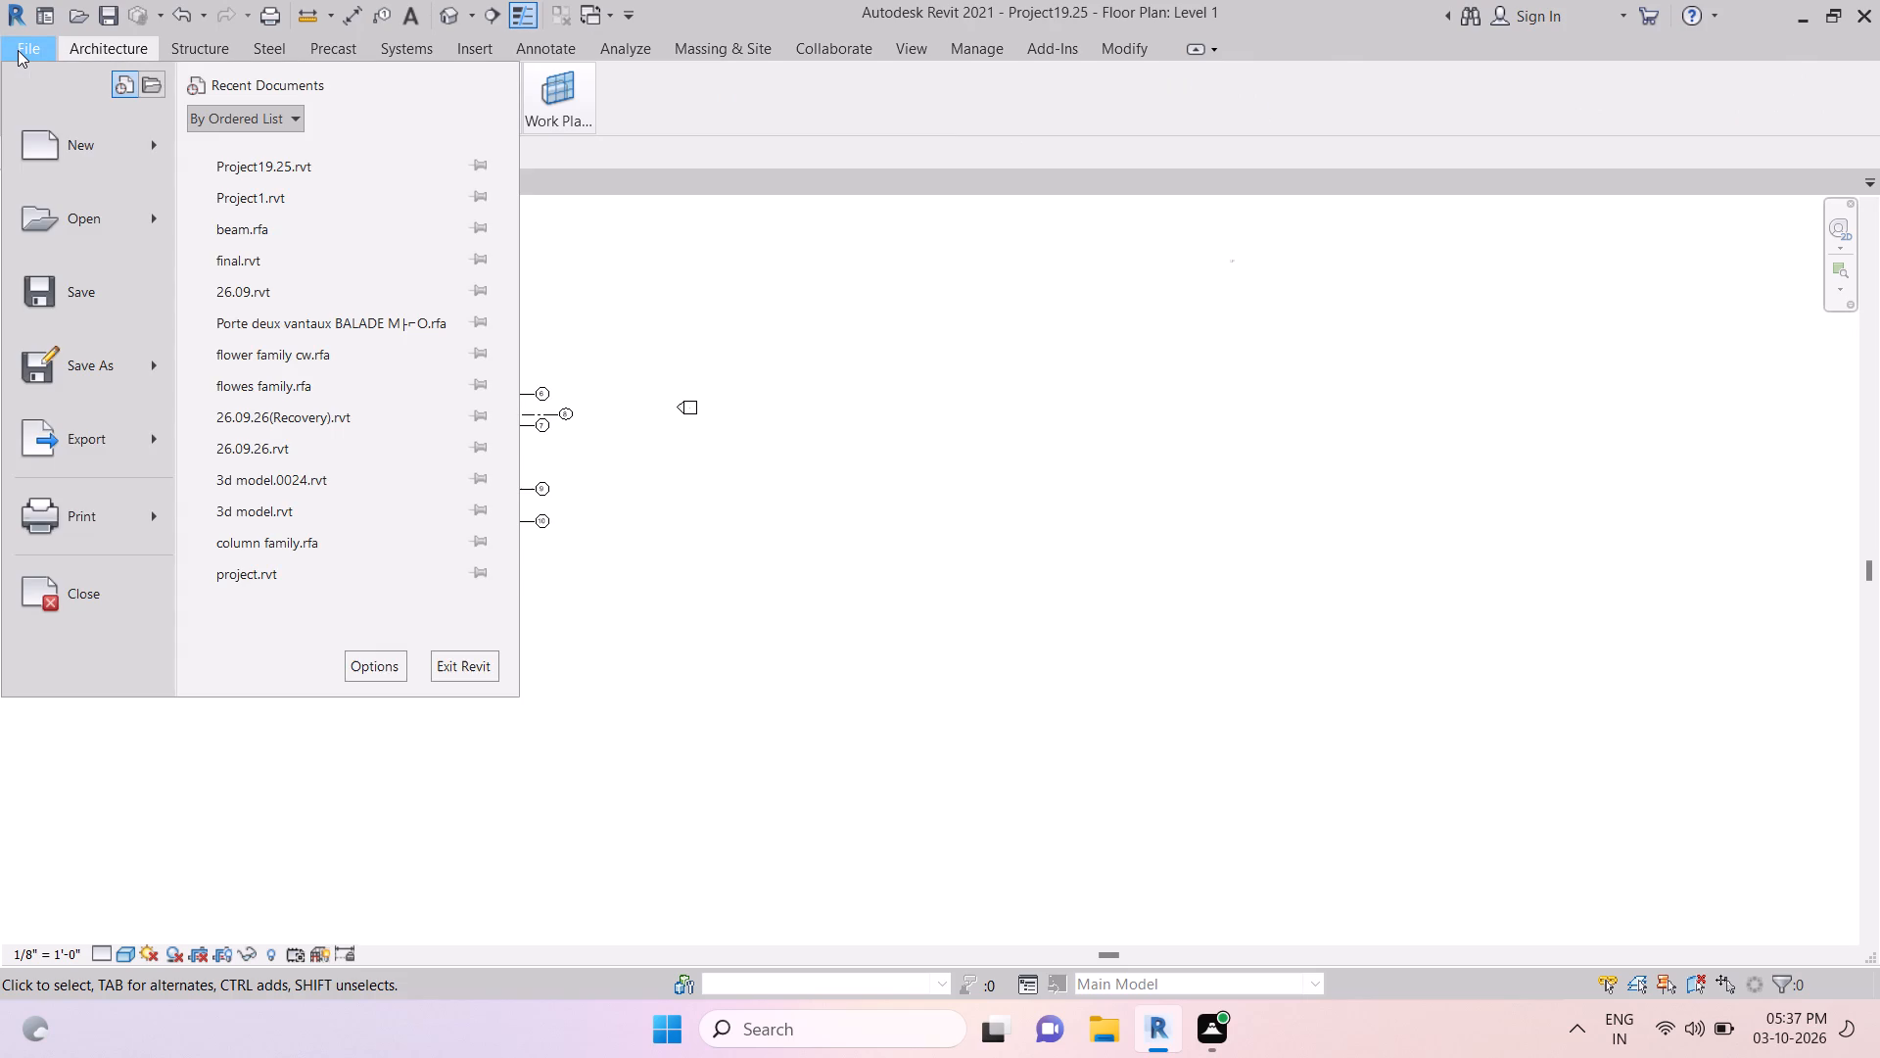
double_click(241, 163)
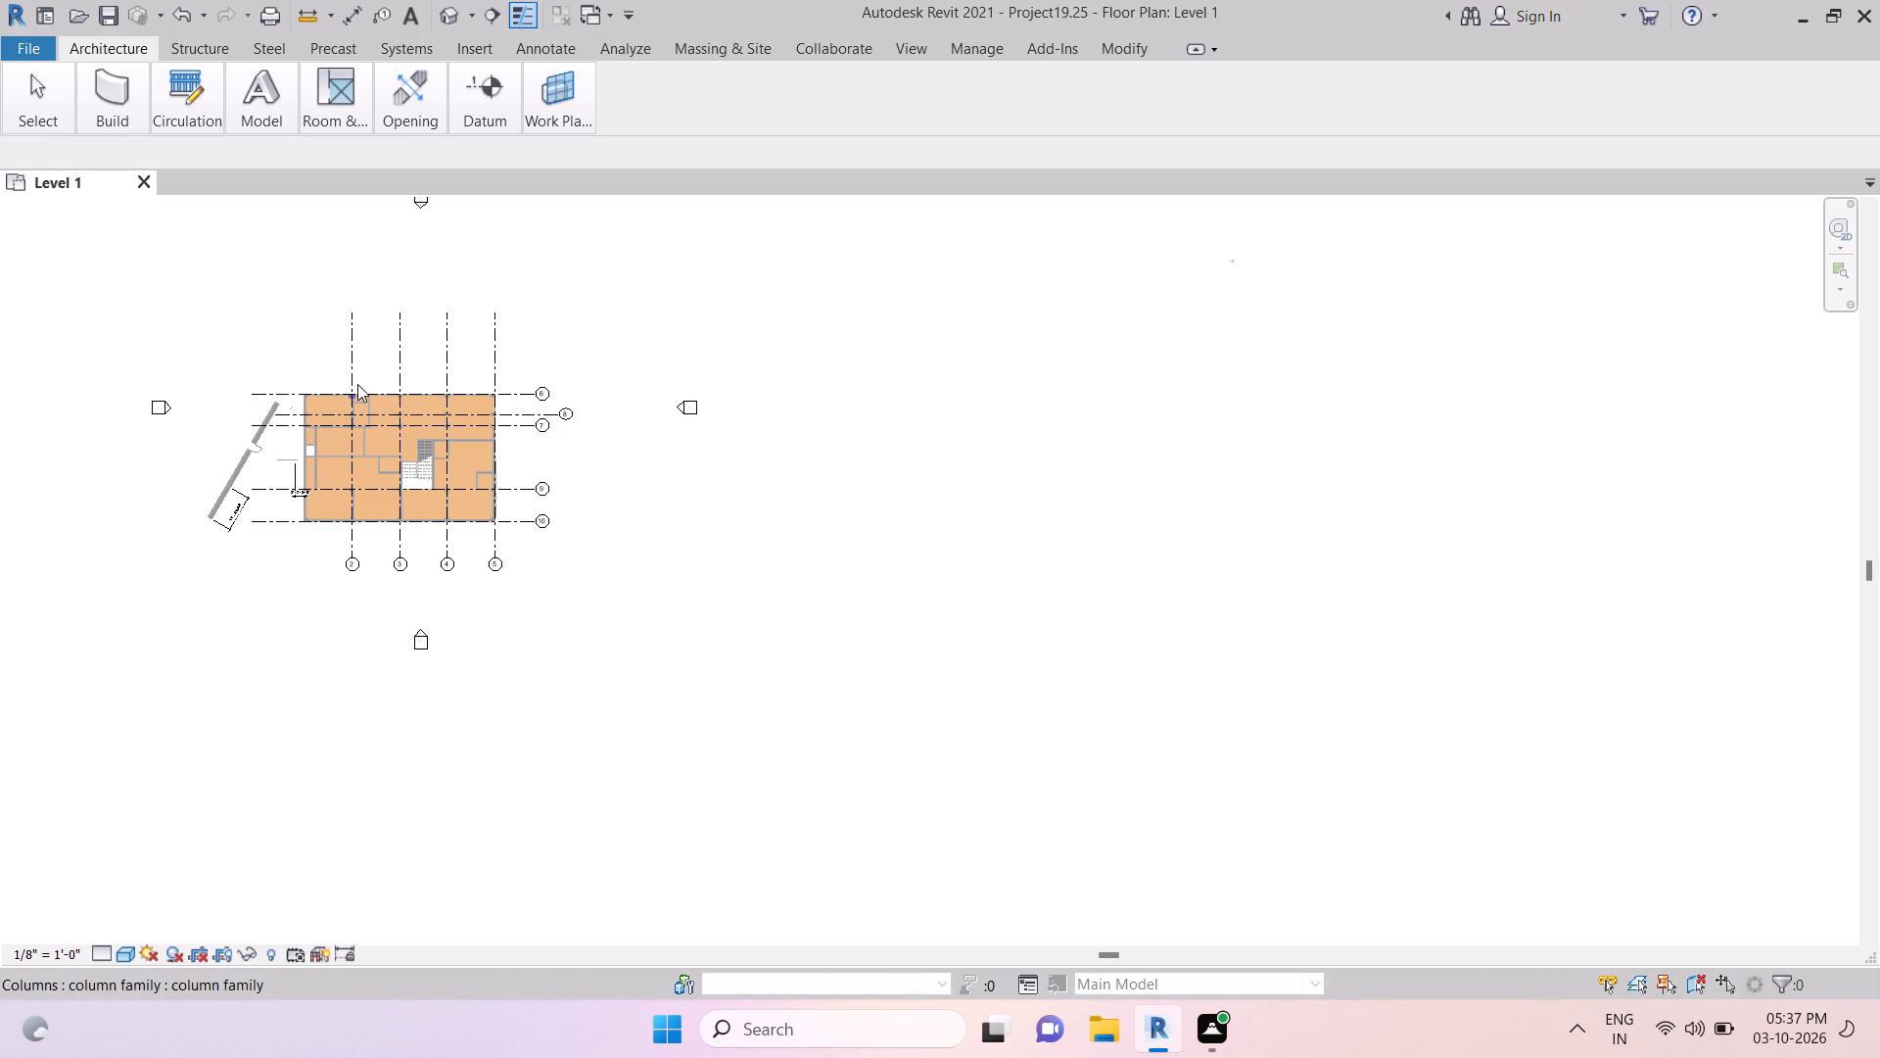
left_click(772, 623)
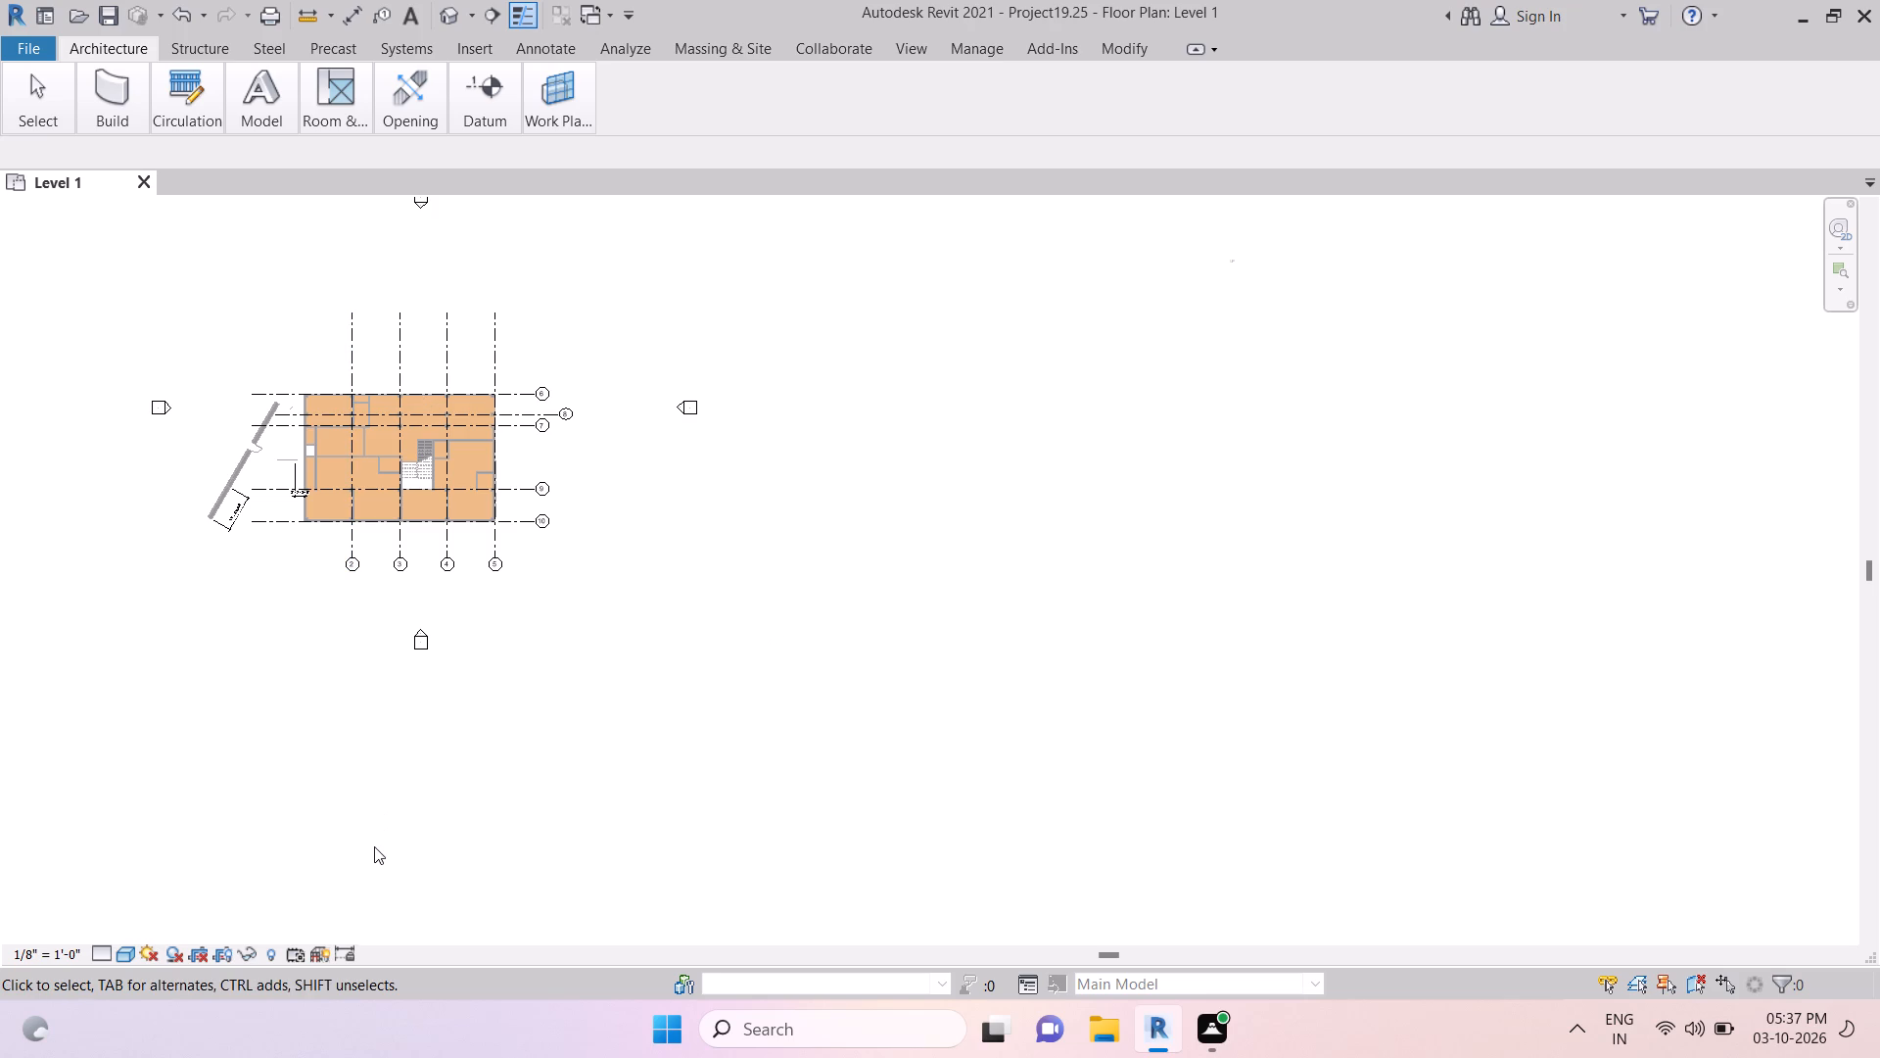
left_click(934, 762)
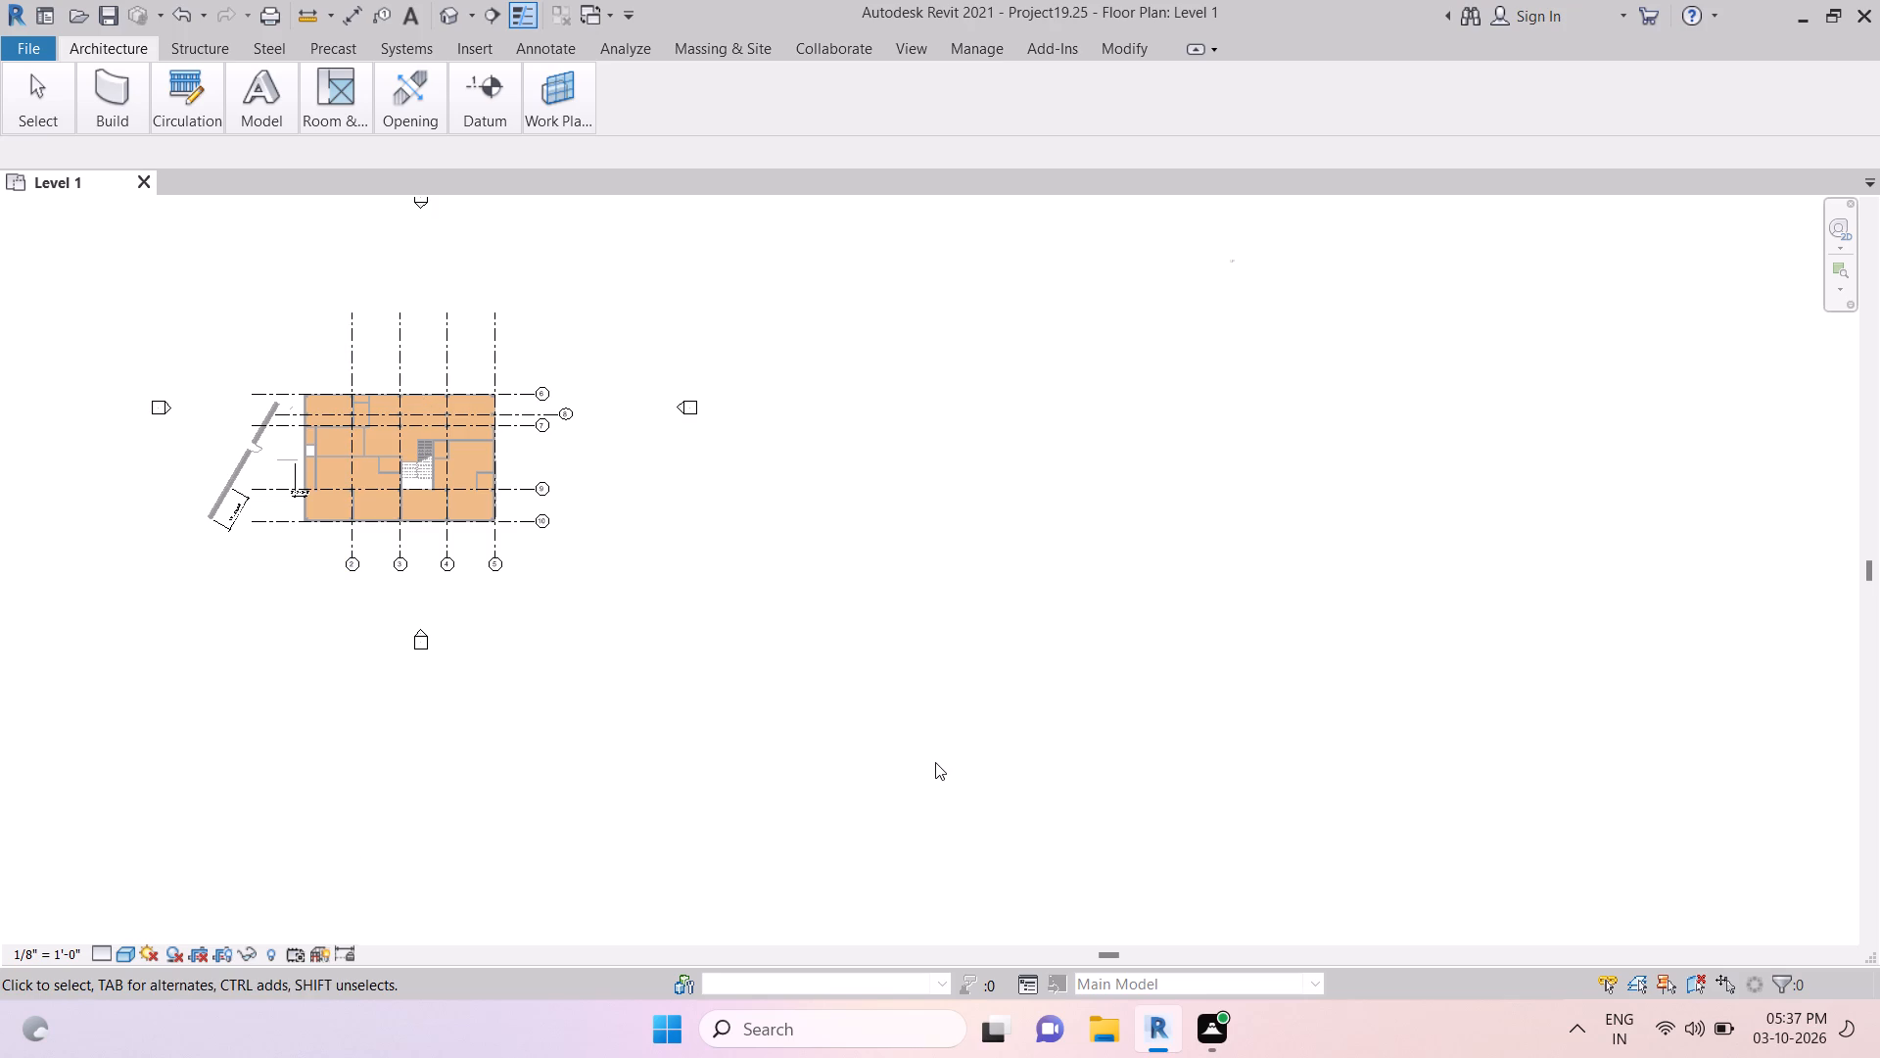
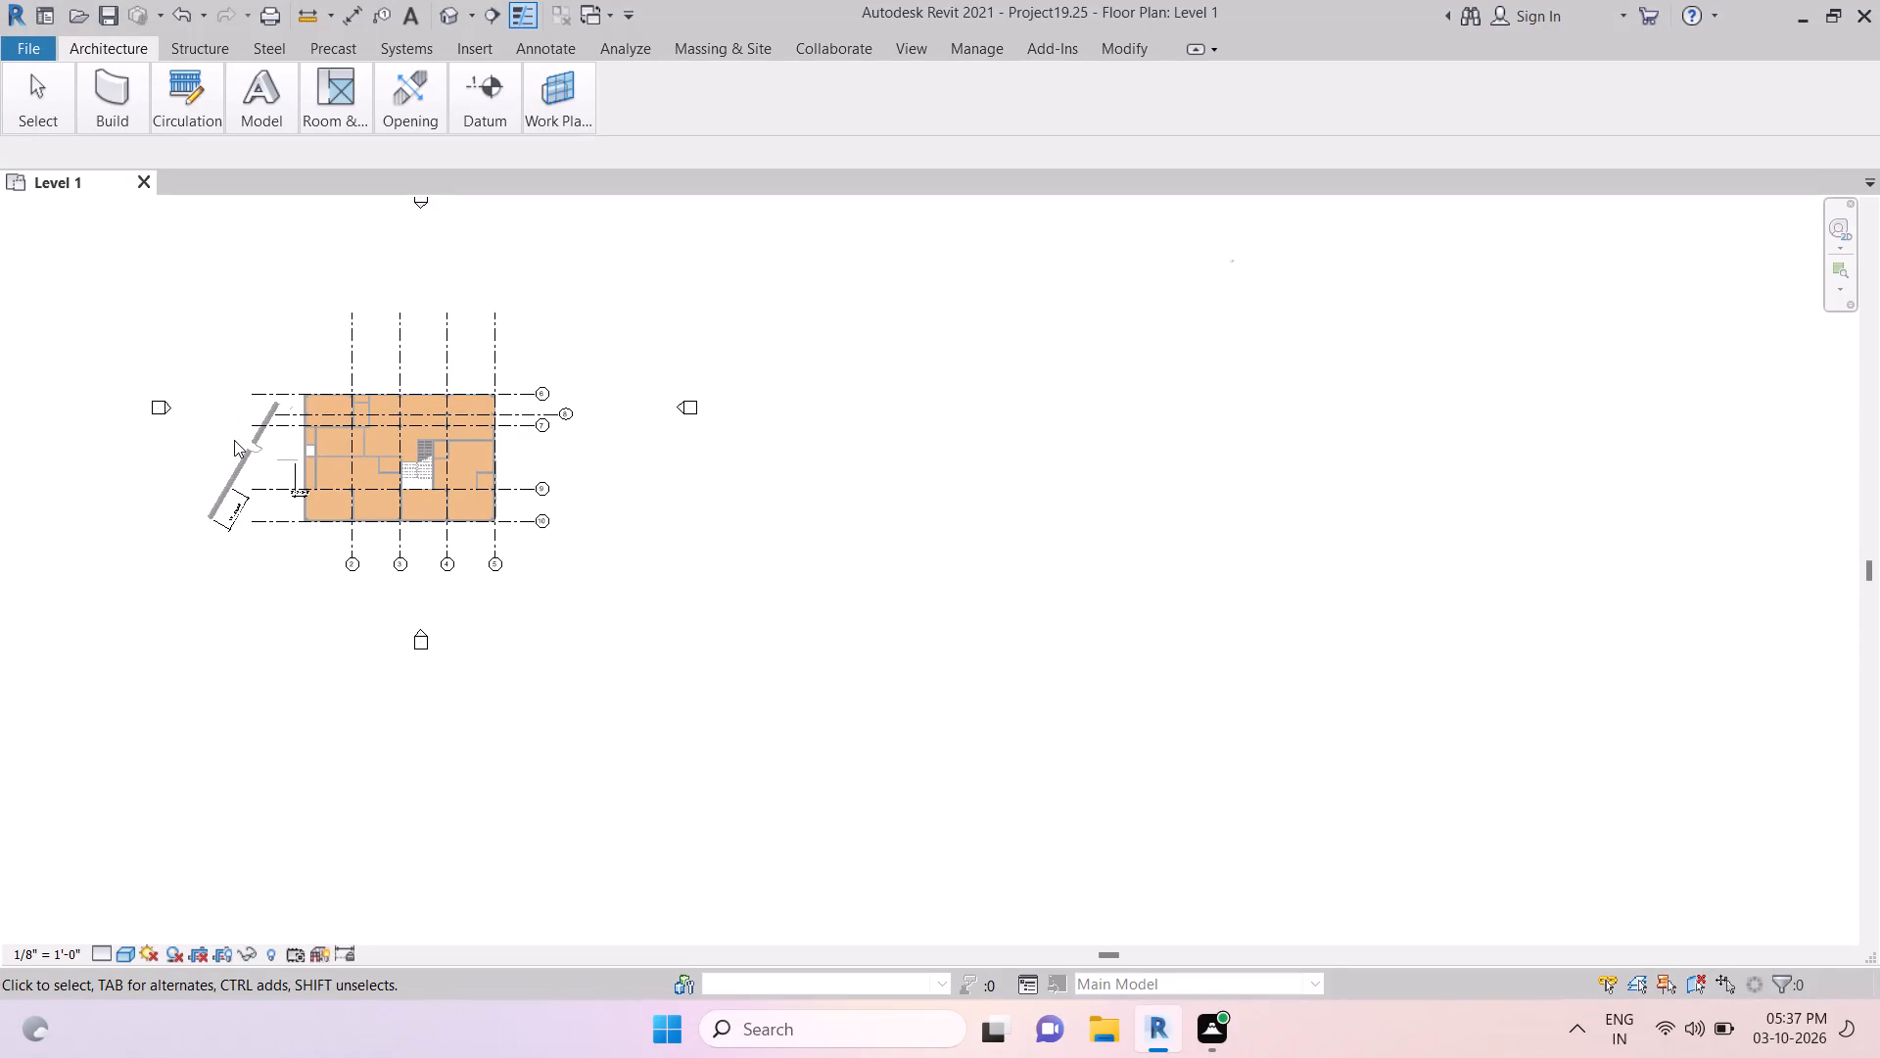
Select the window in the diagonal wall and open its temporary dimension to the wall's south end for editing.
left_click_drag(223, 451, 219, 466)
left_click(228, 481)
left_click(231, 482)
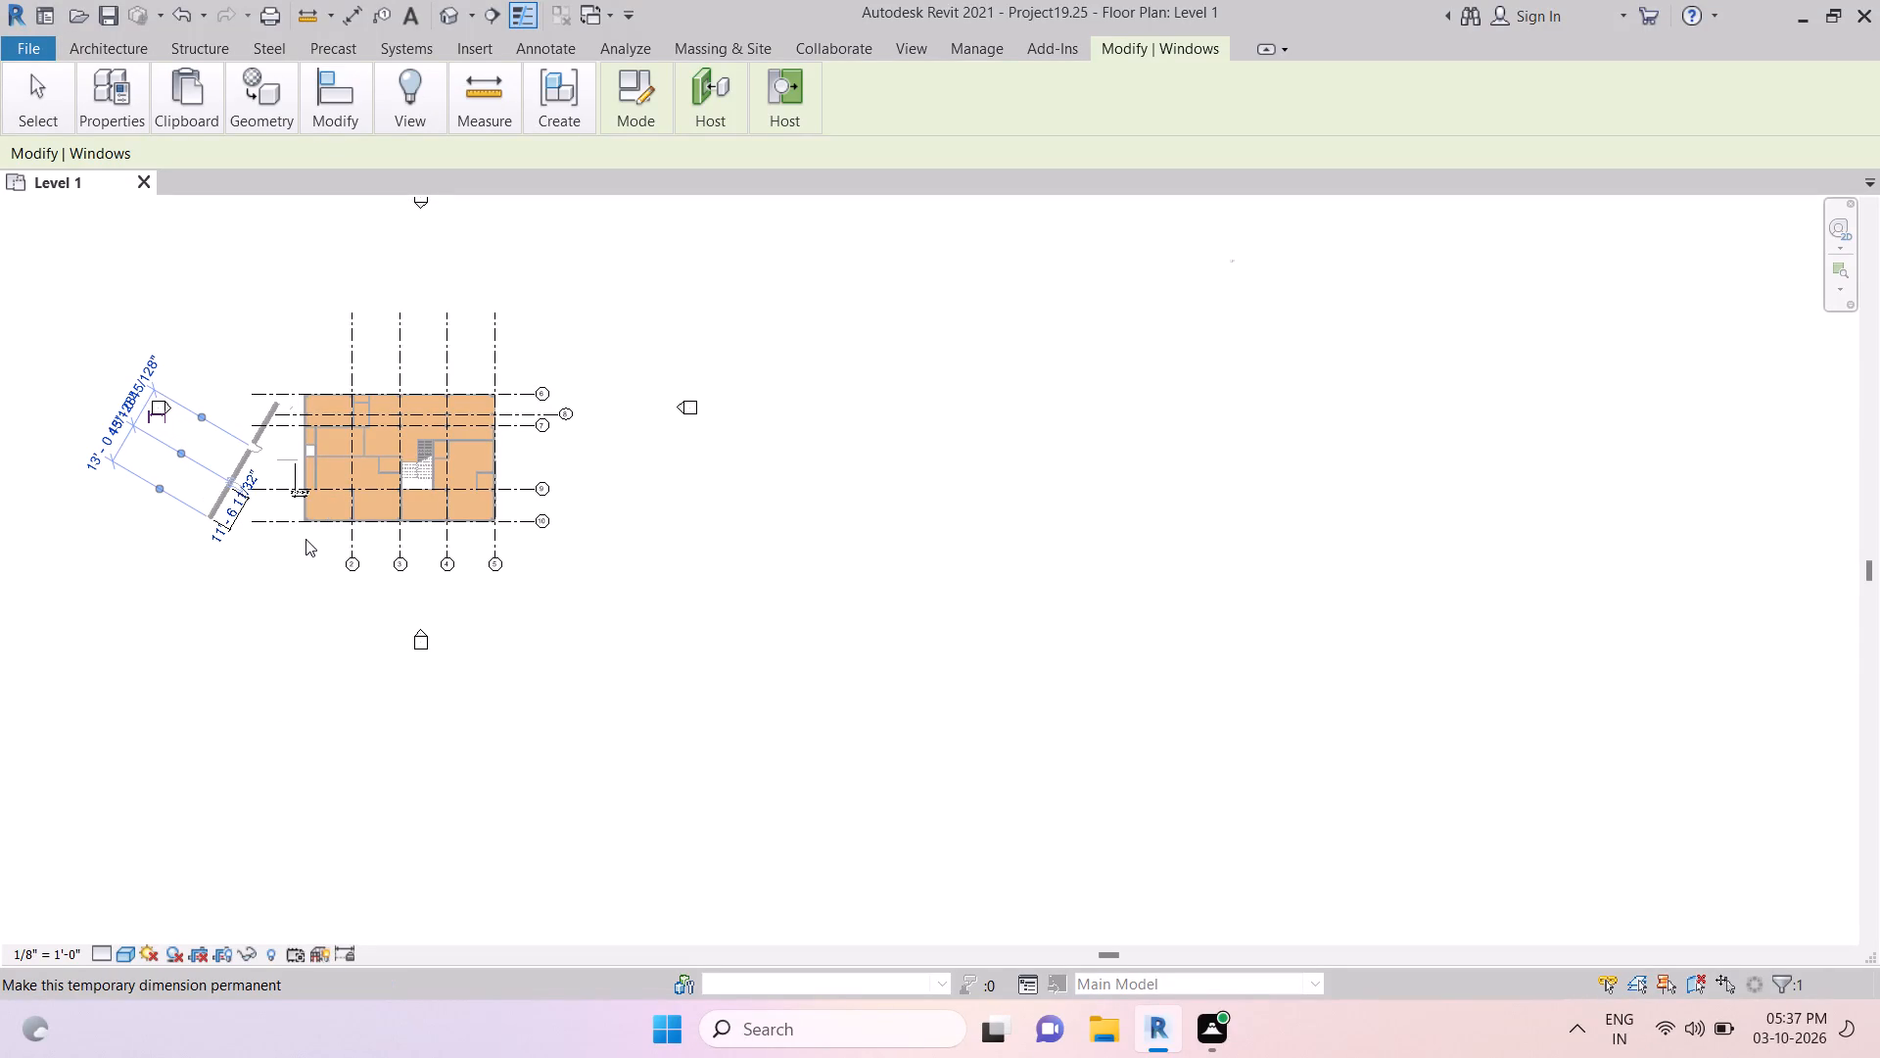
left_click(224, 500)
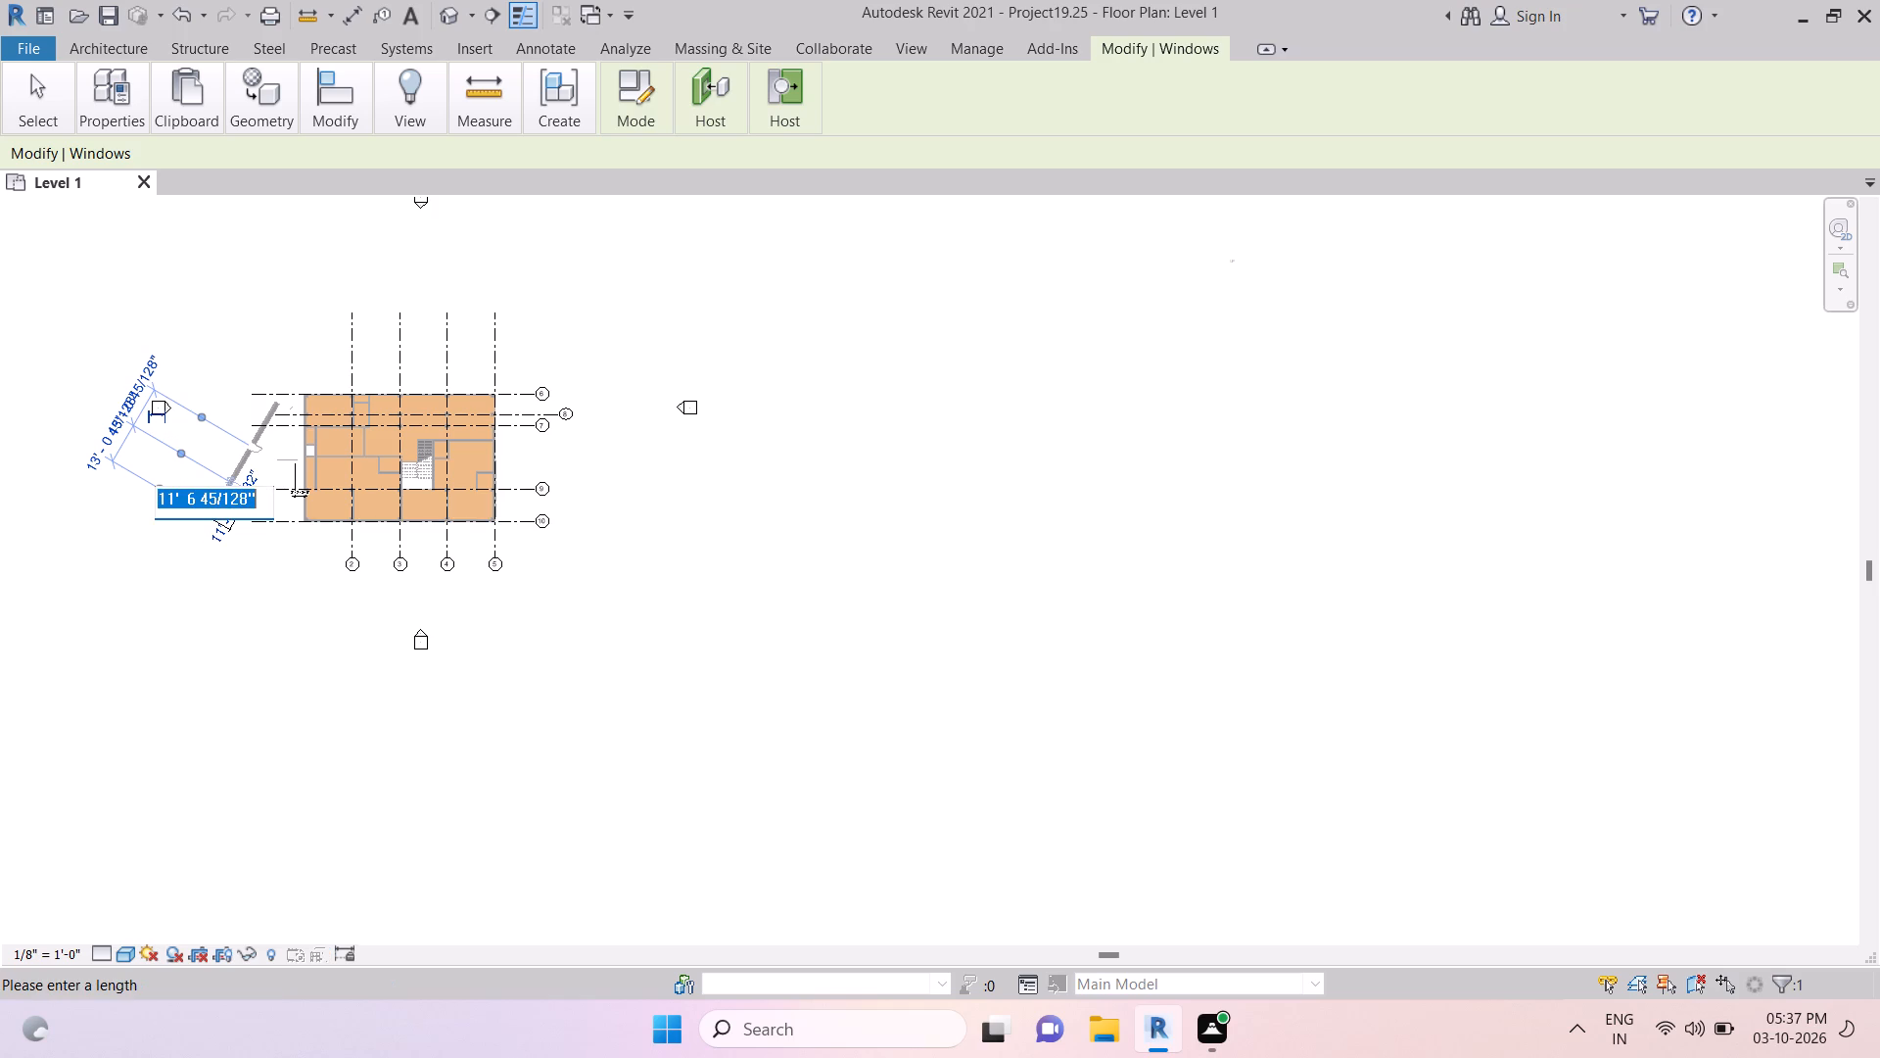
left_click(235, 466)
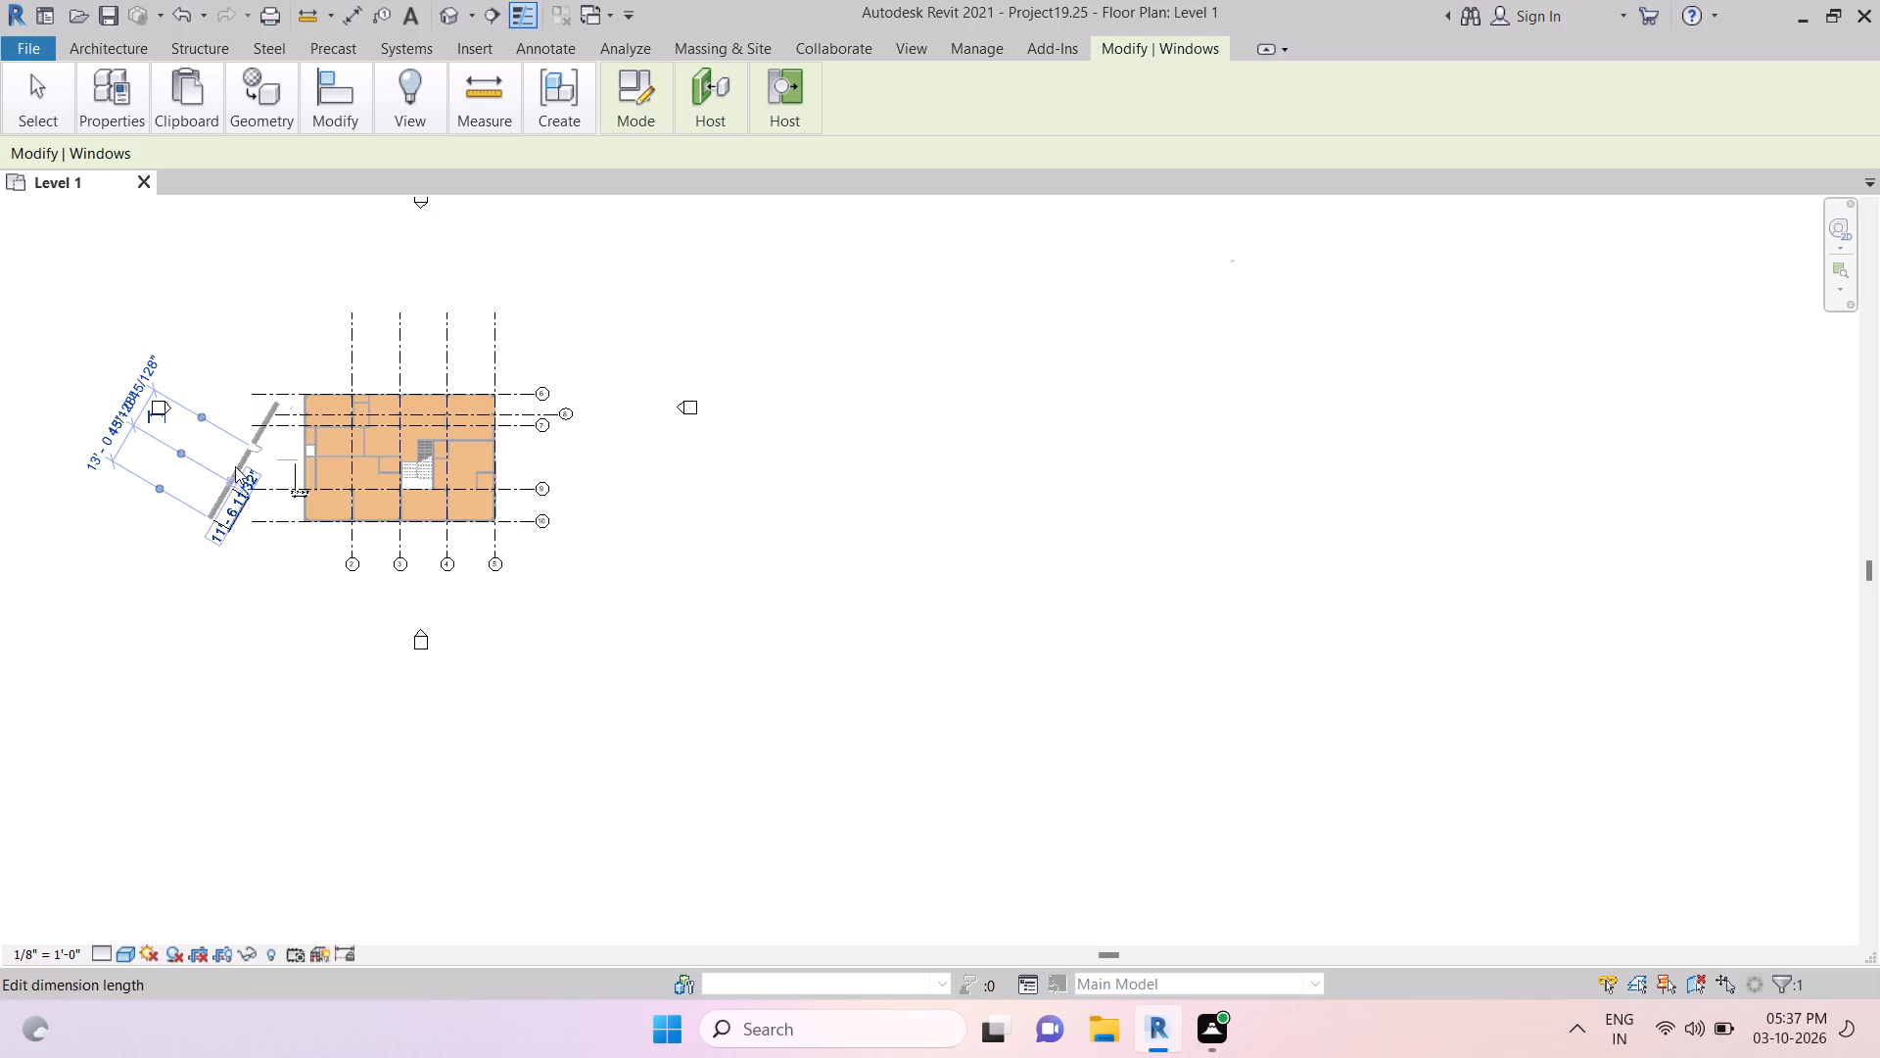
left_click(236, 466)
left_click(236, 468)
Select the door in the diagonal wall to inspect its placement dimensions, and clear the selection.
left_click(264, 437)
scroll(299, 444, "down", 3)
scroll(300, 444, "up", 4)
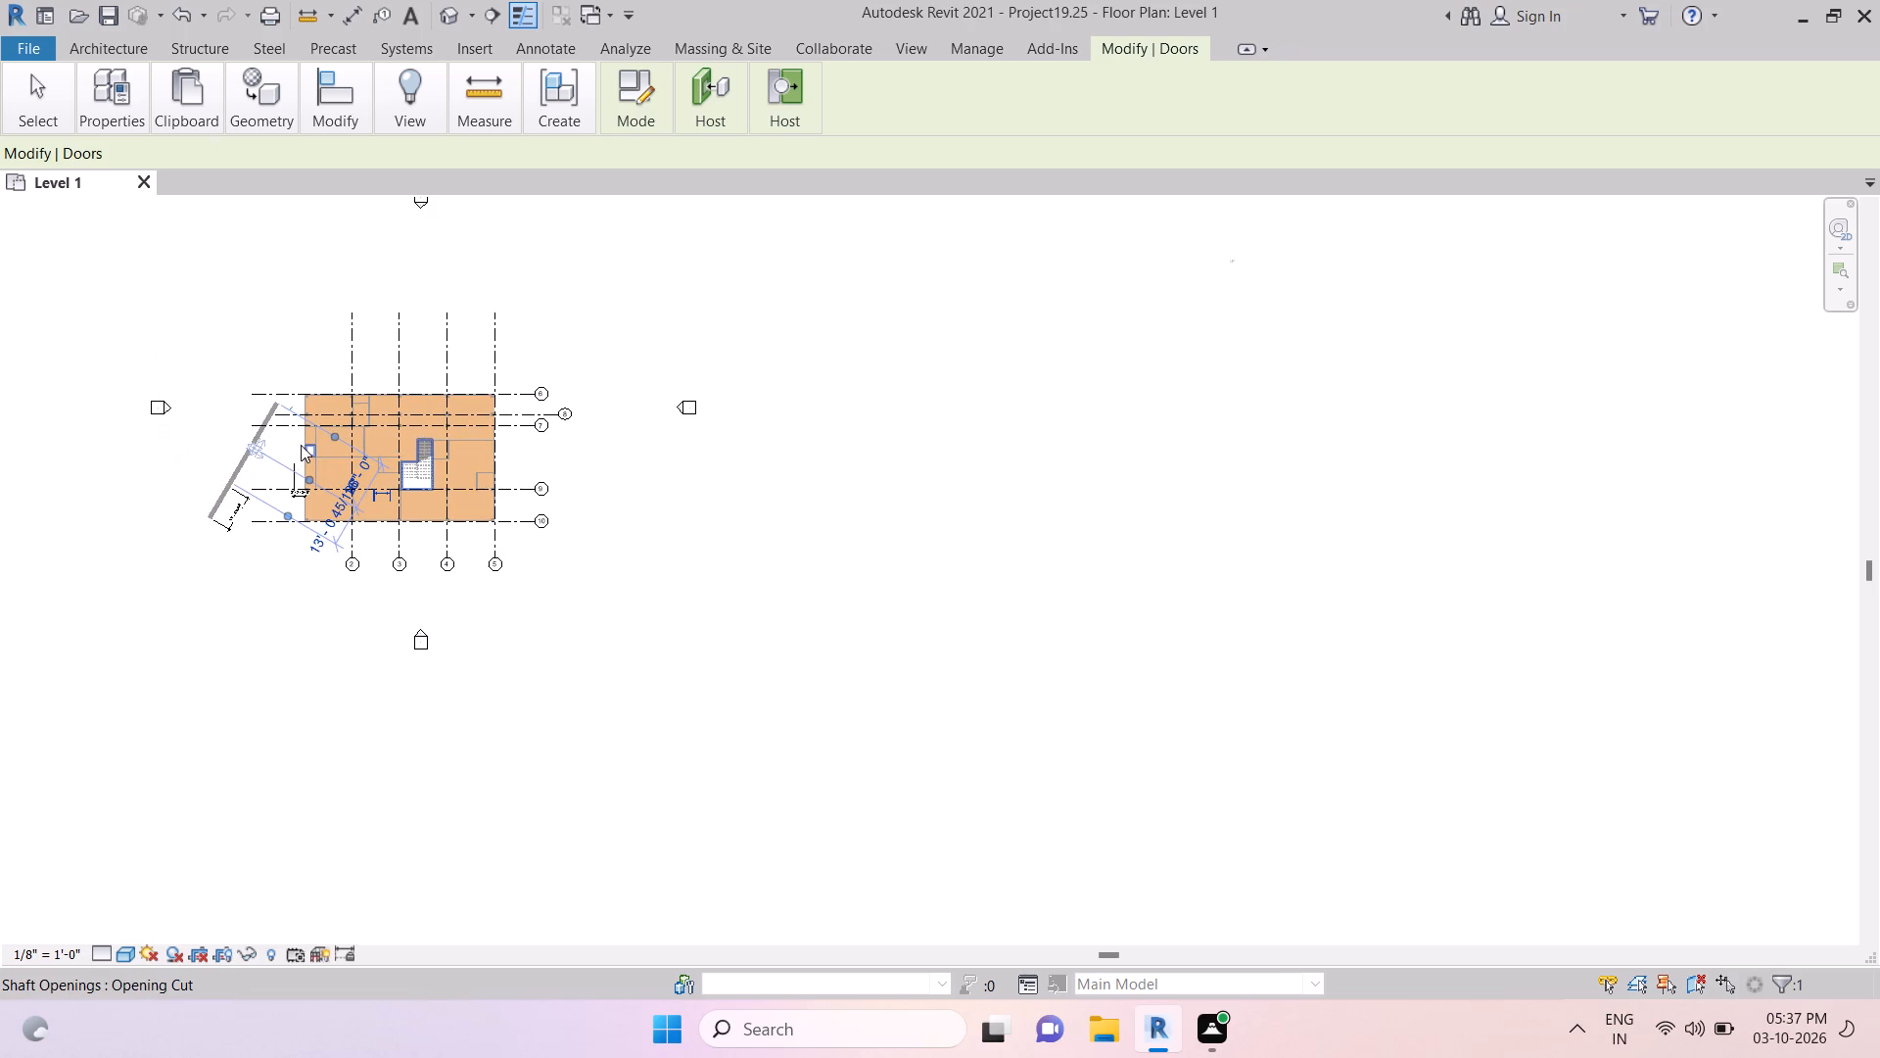
scroll(301, 445, "up", 6)
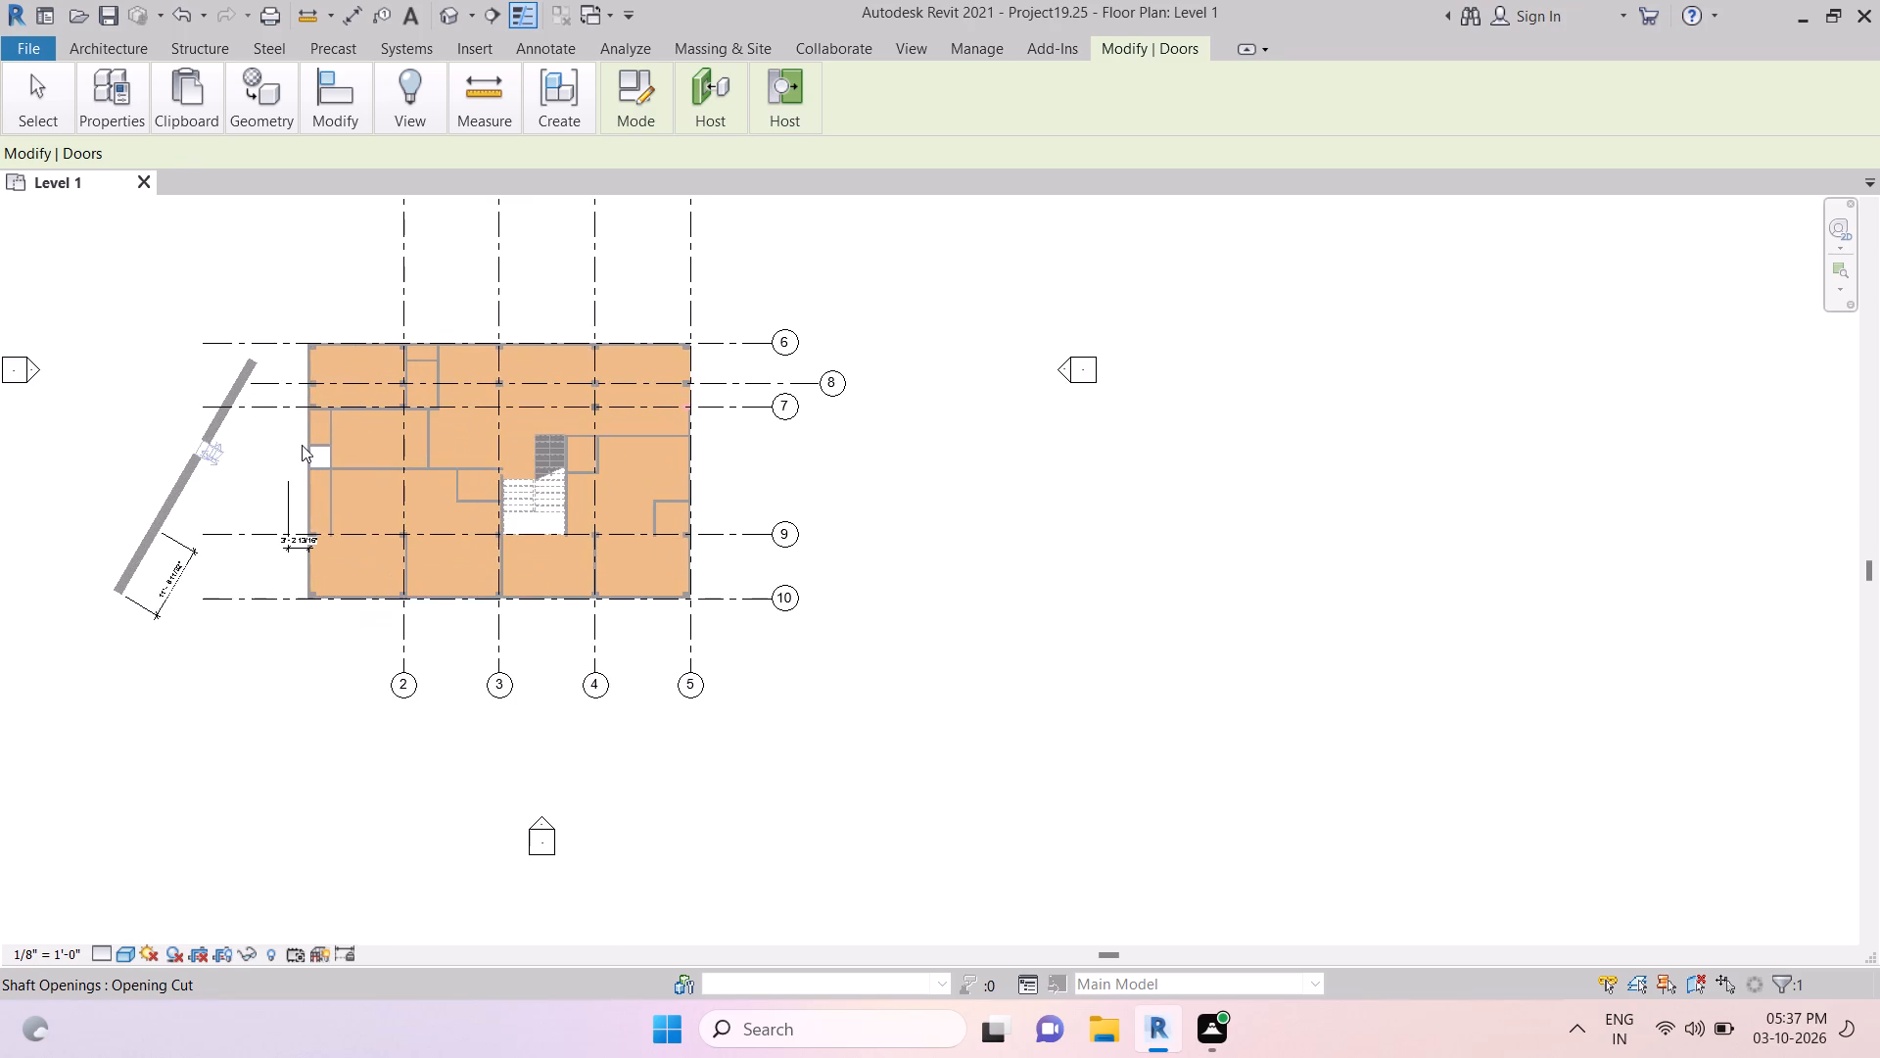
scroll(303, 446, "up", 2)
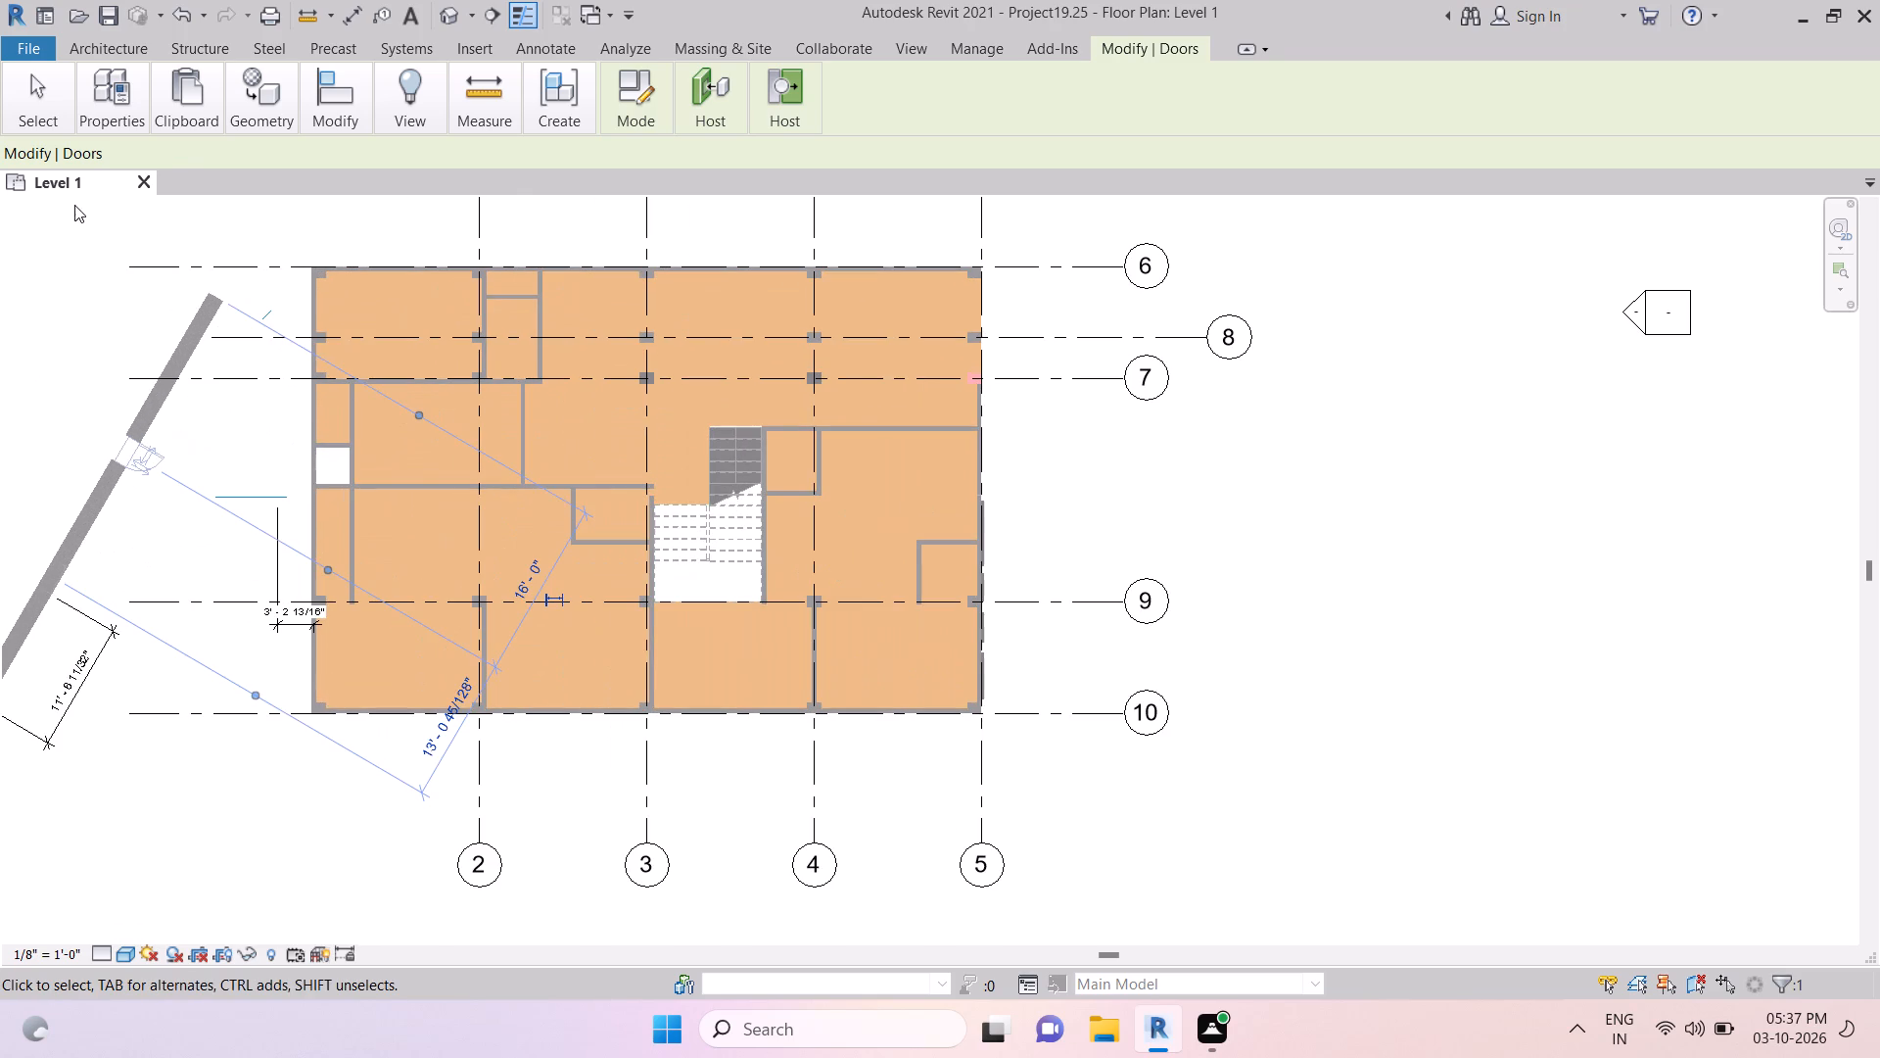
left_click(62, 180)
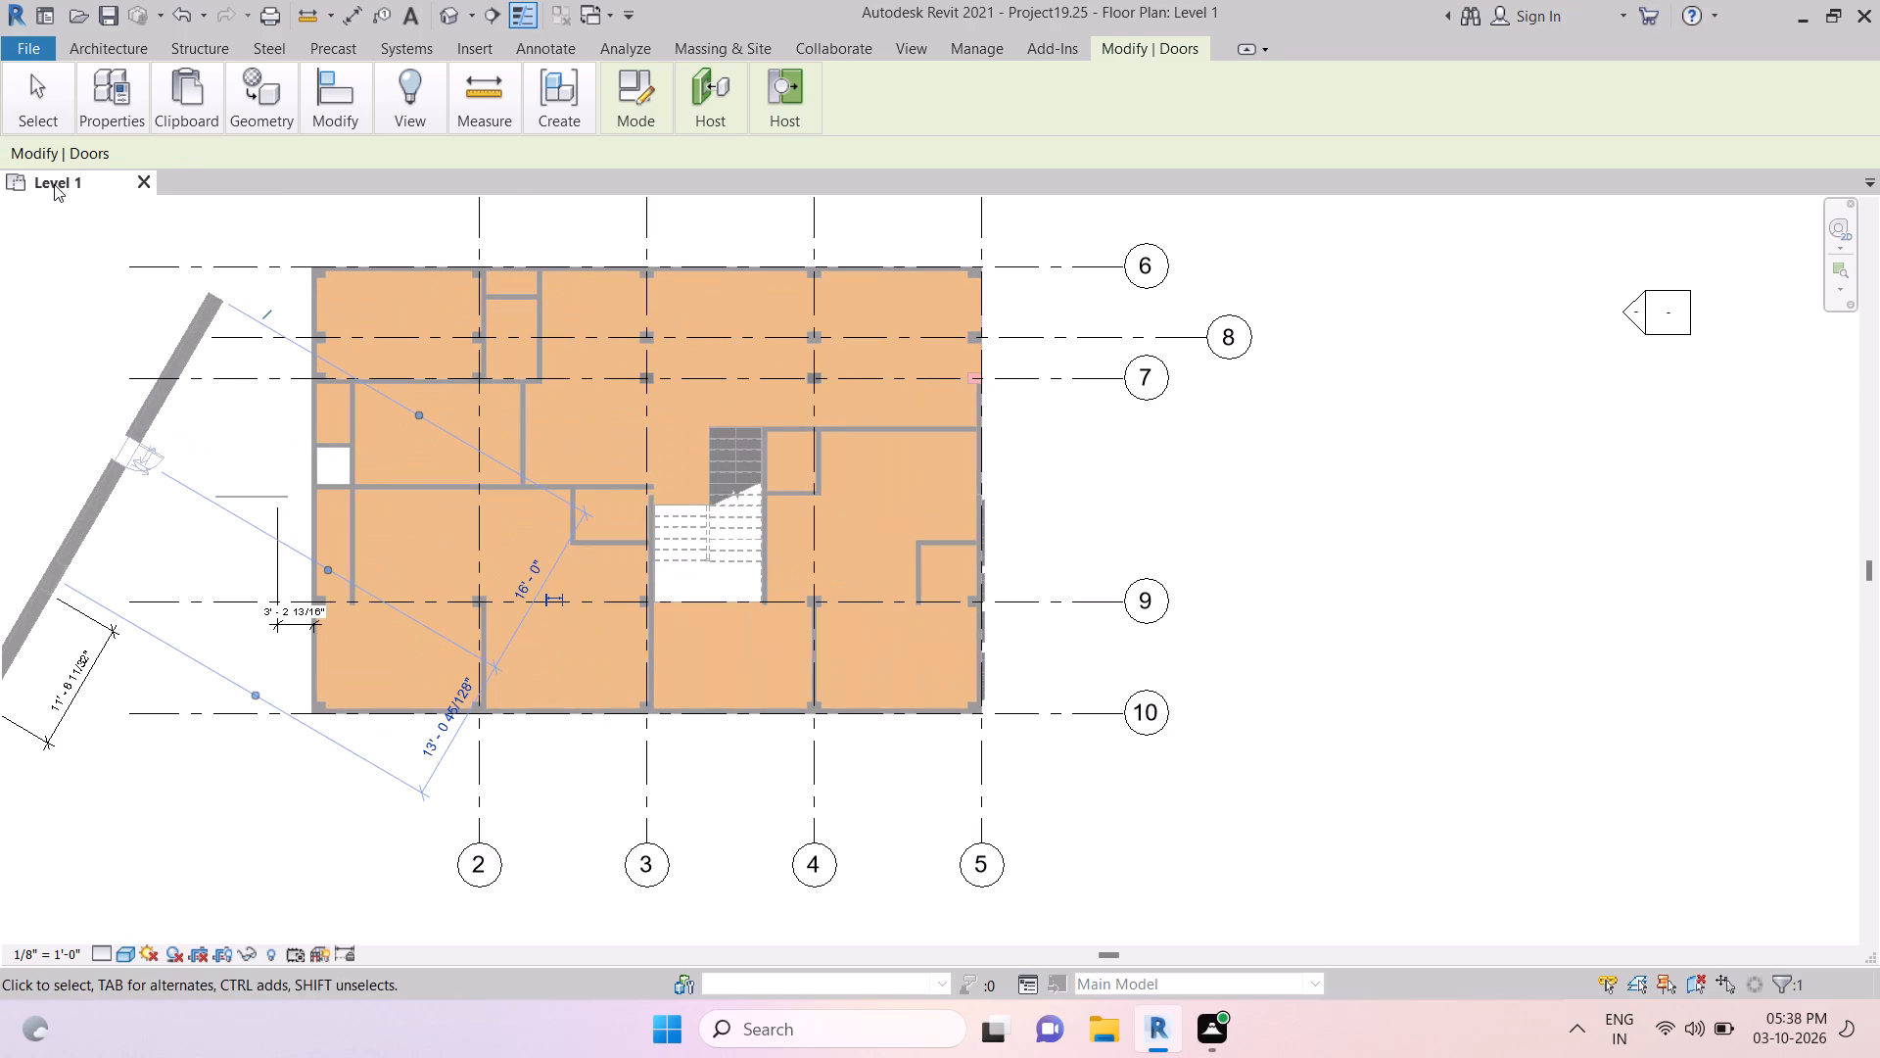
left_click(23, 77)
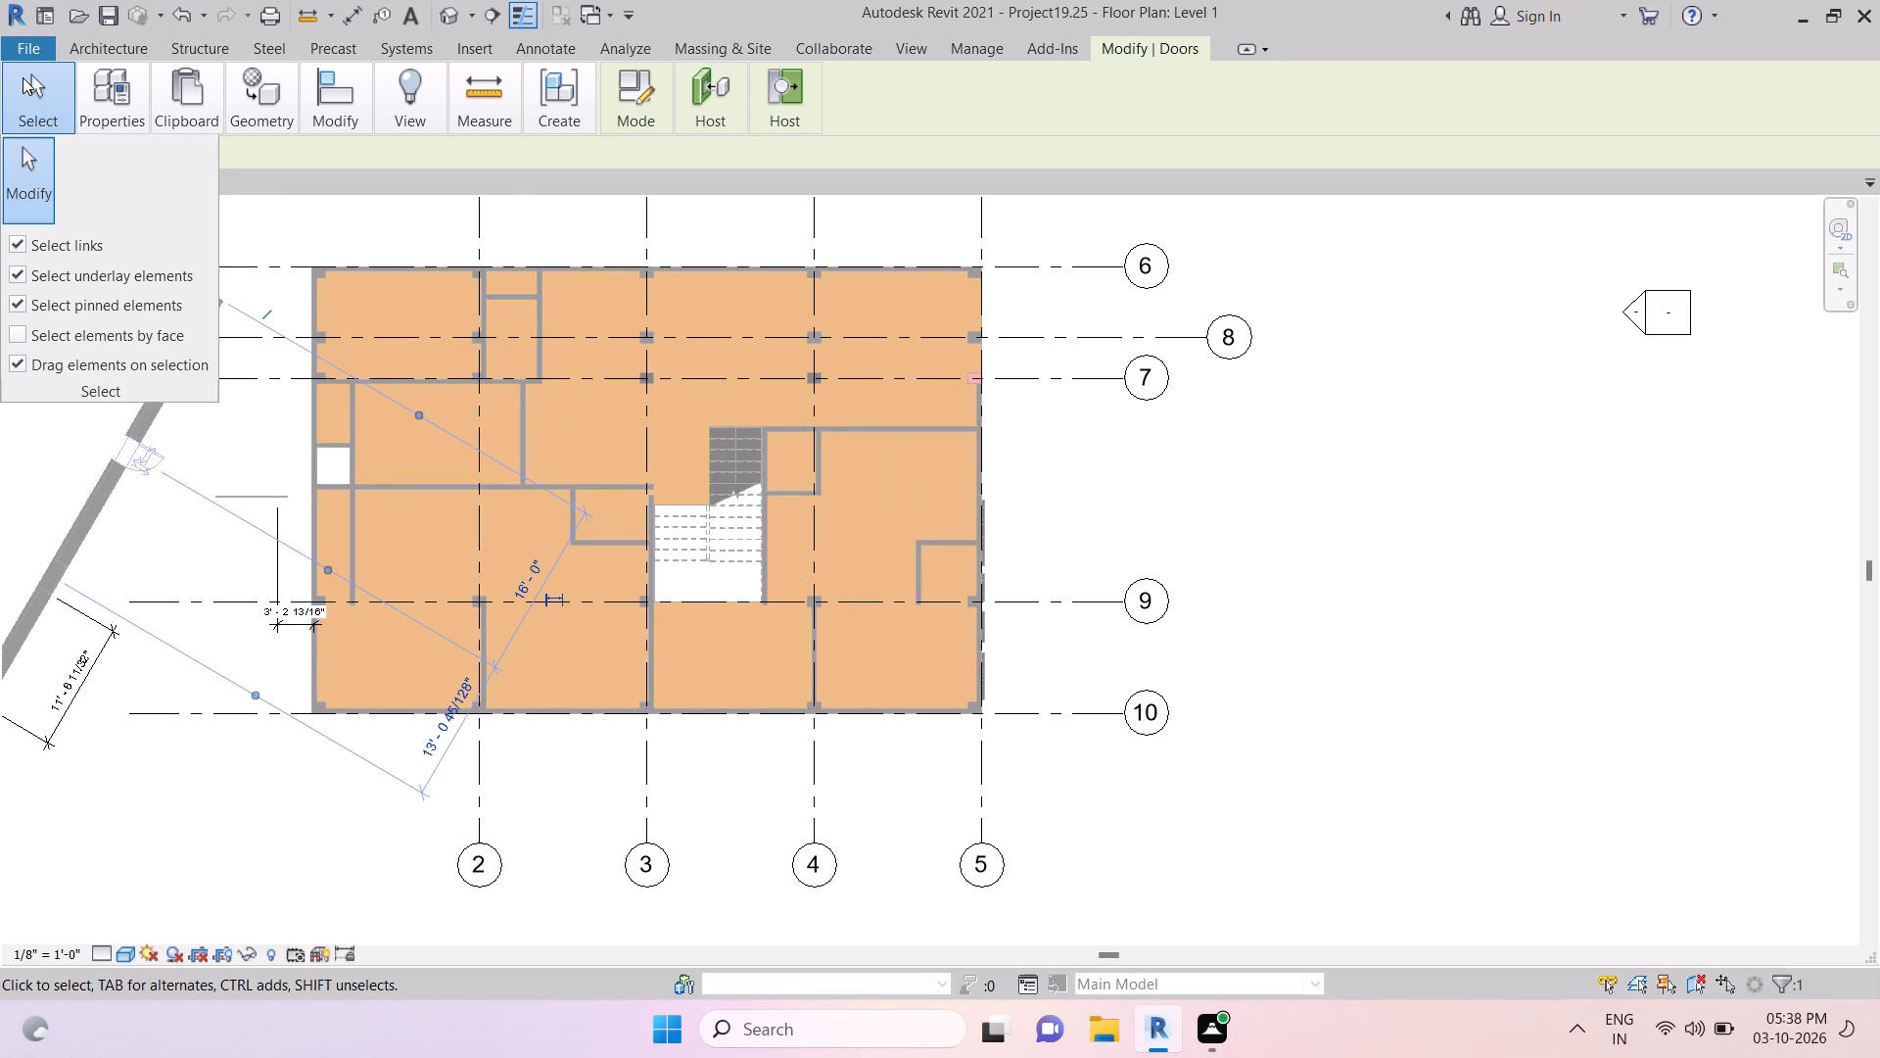
left_click(28, 166)
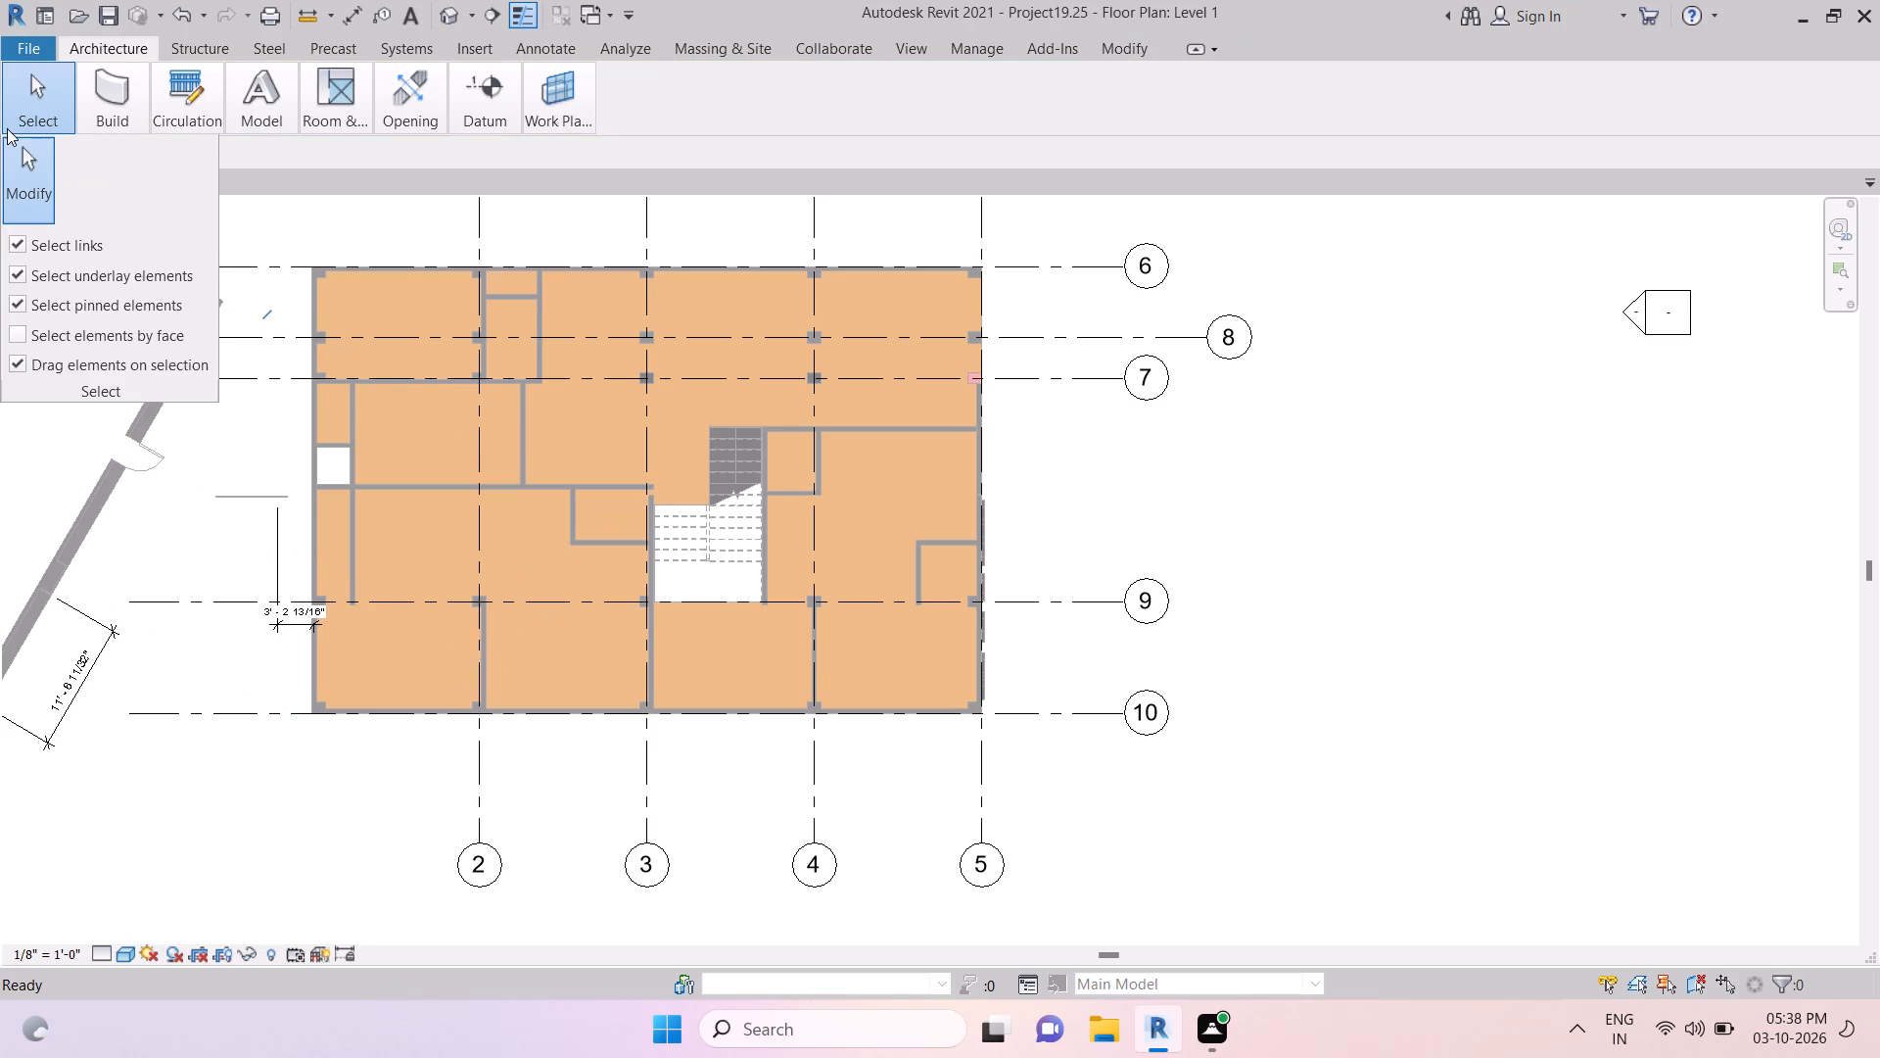
left_click(14, 119)
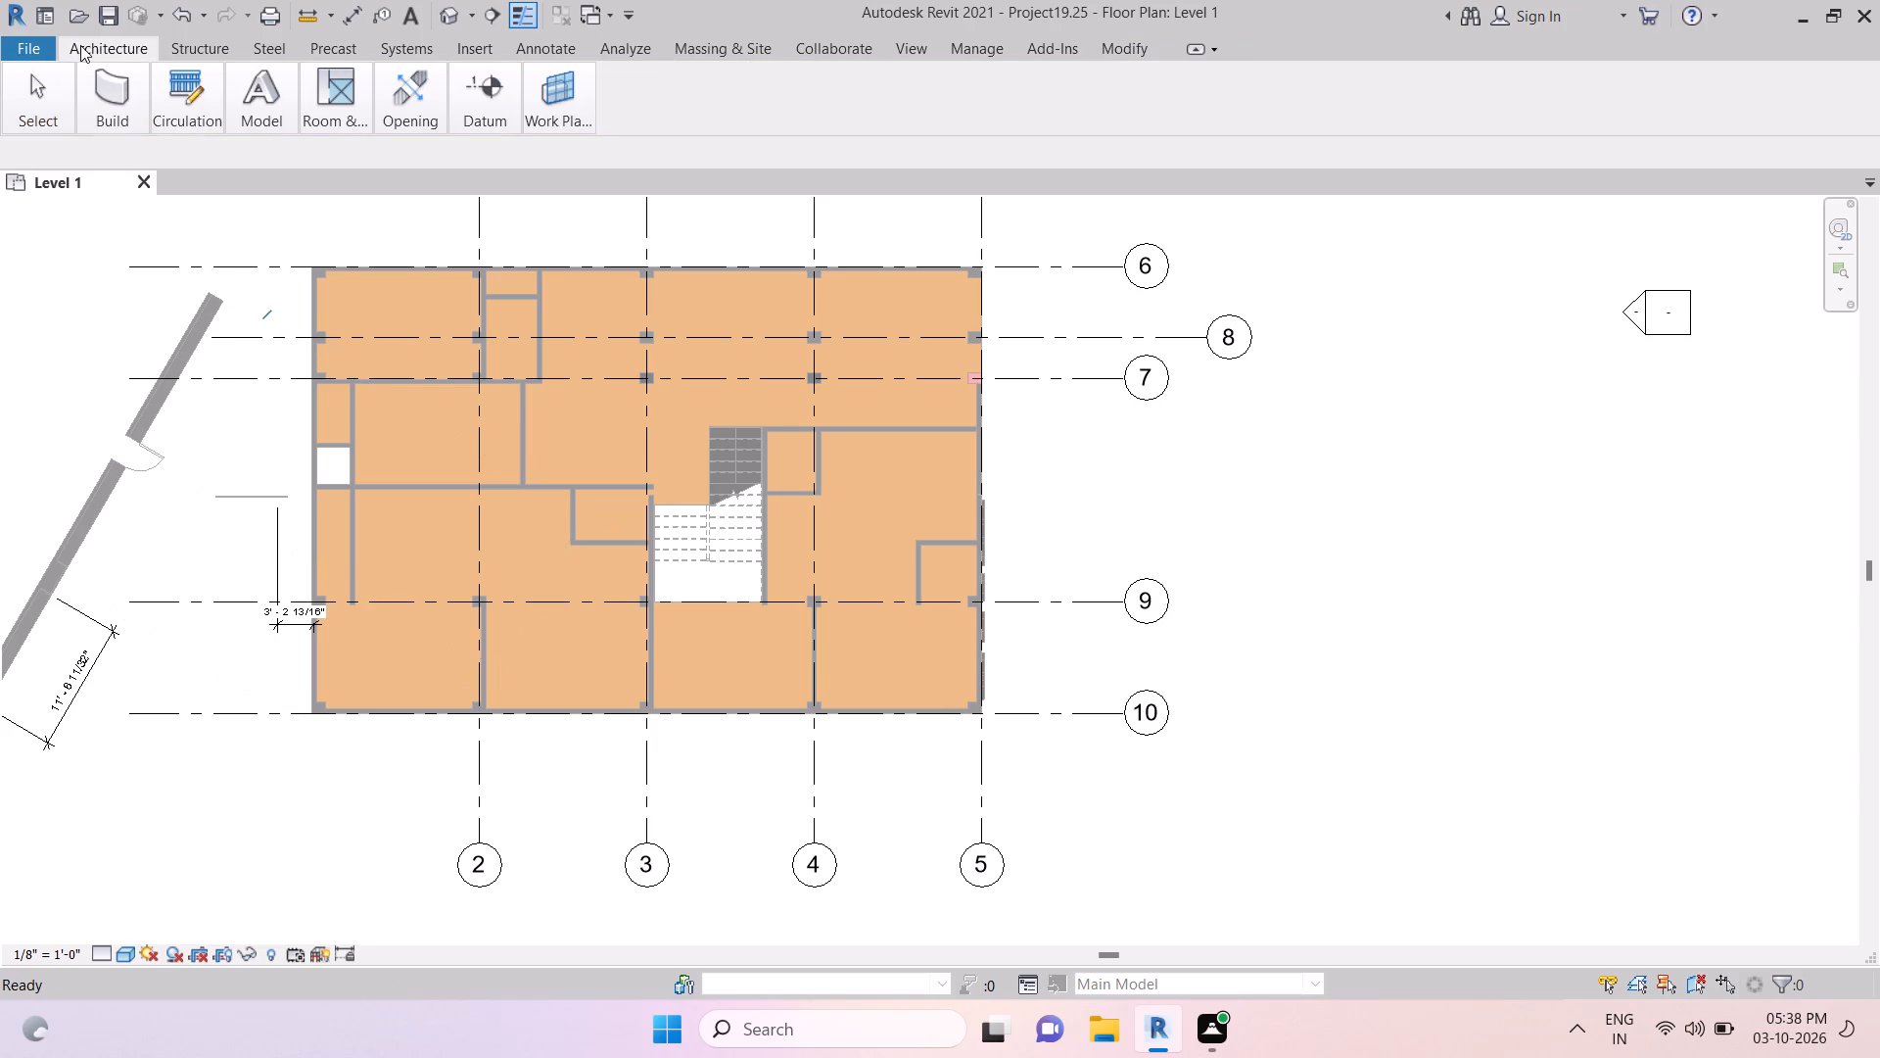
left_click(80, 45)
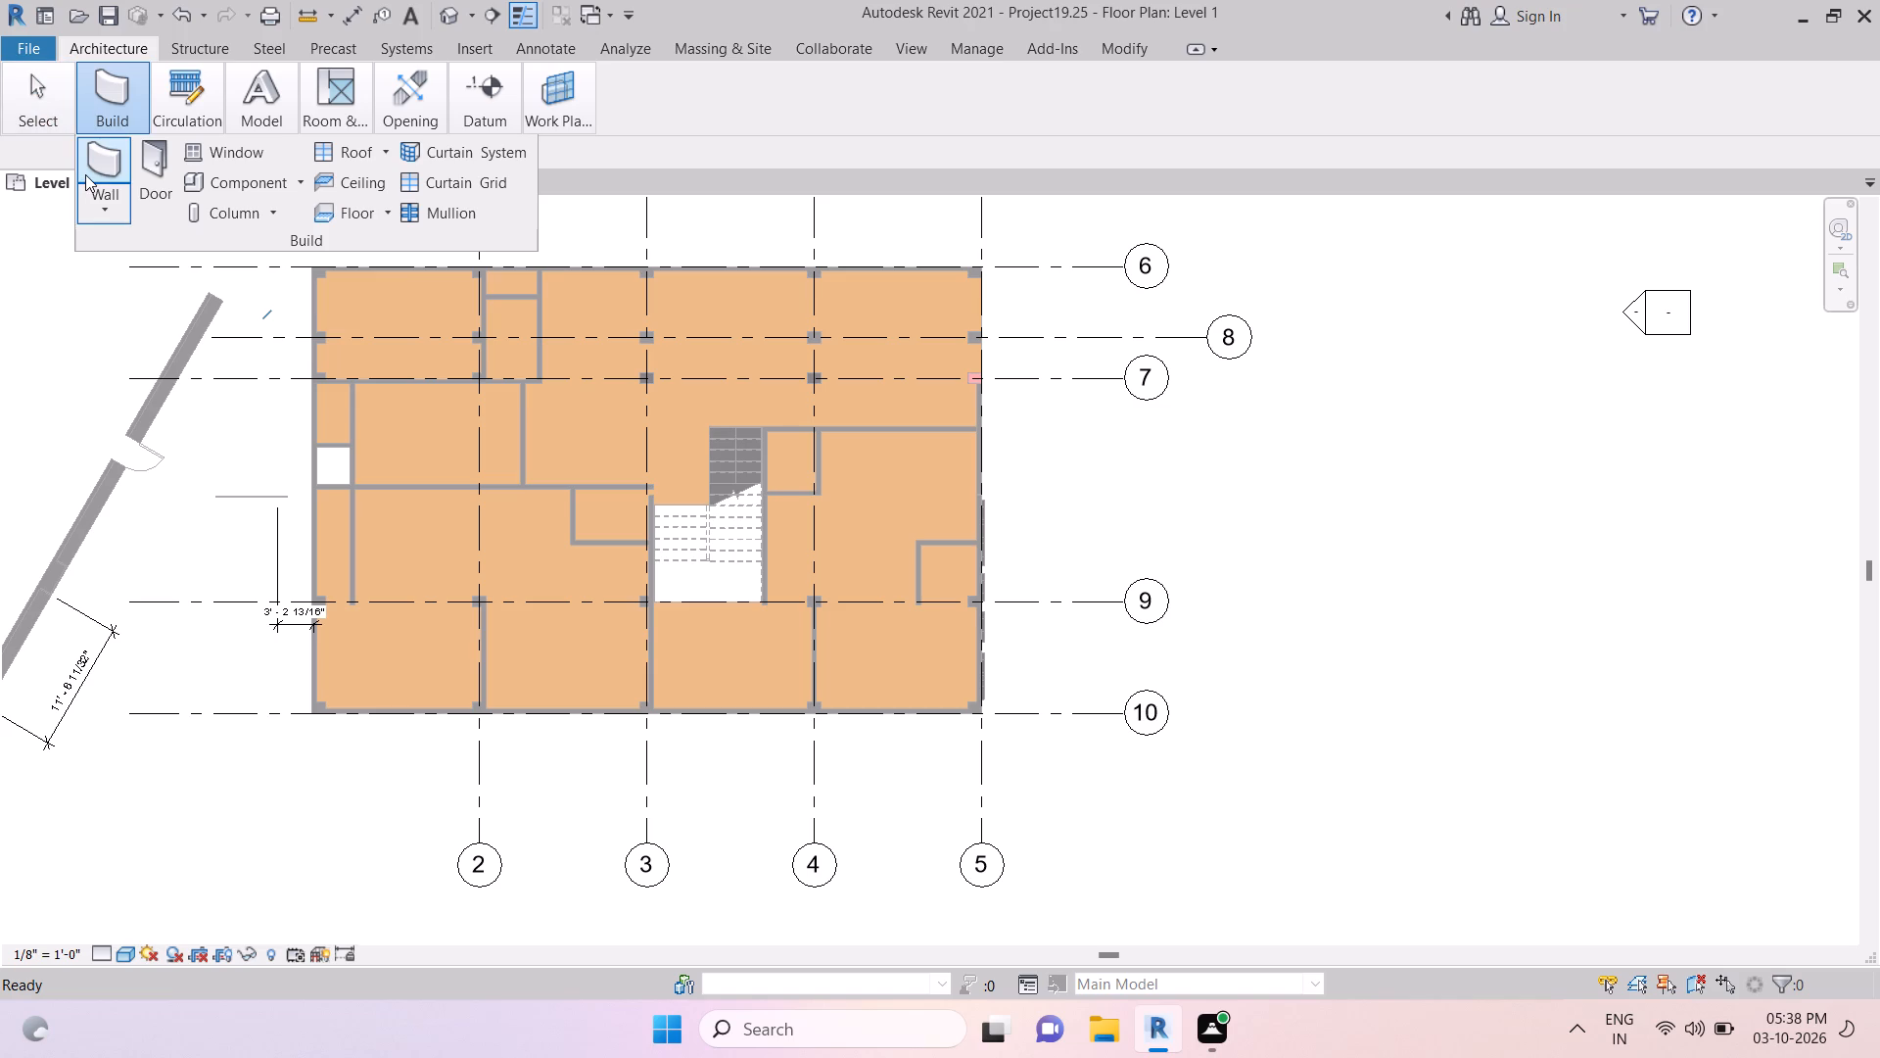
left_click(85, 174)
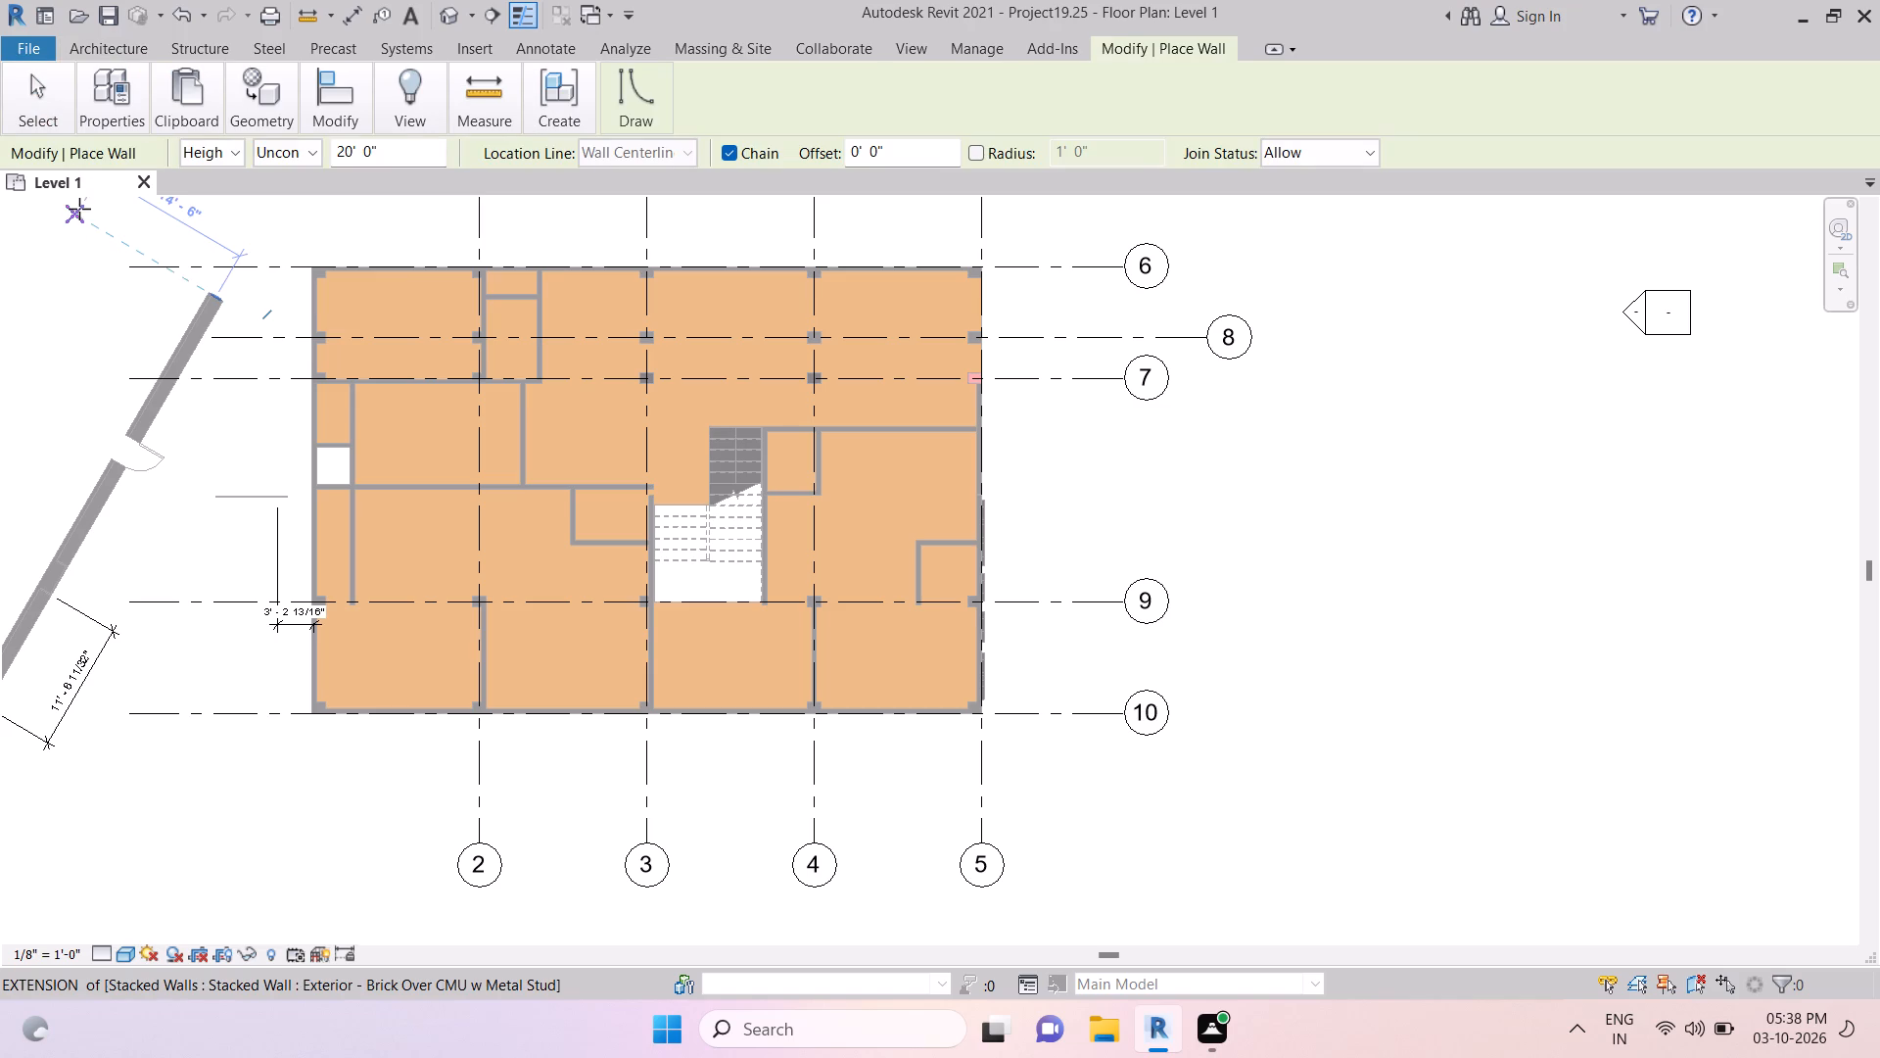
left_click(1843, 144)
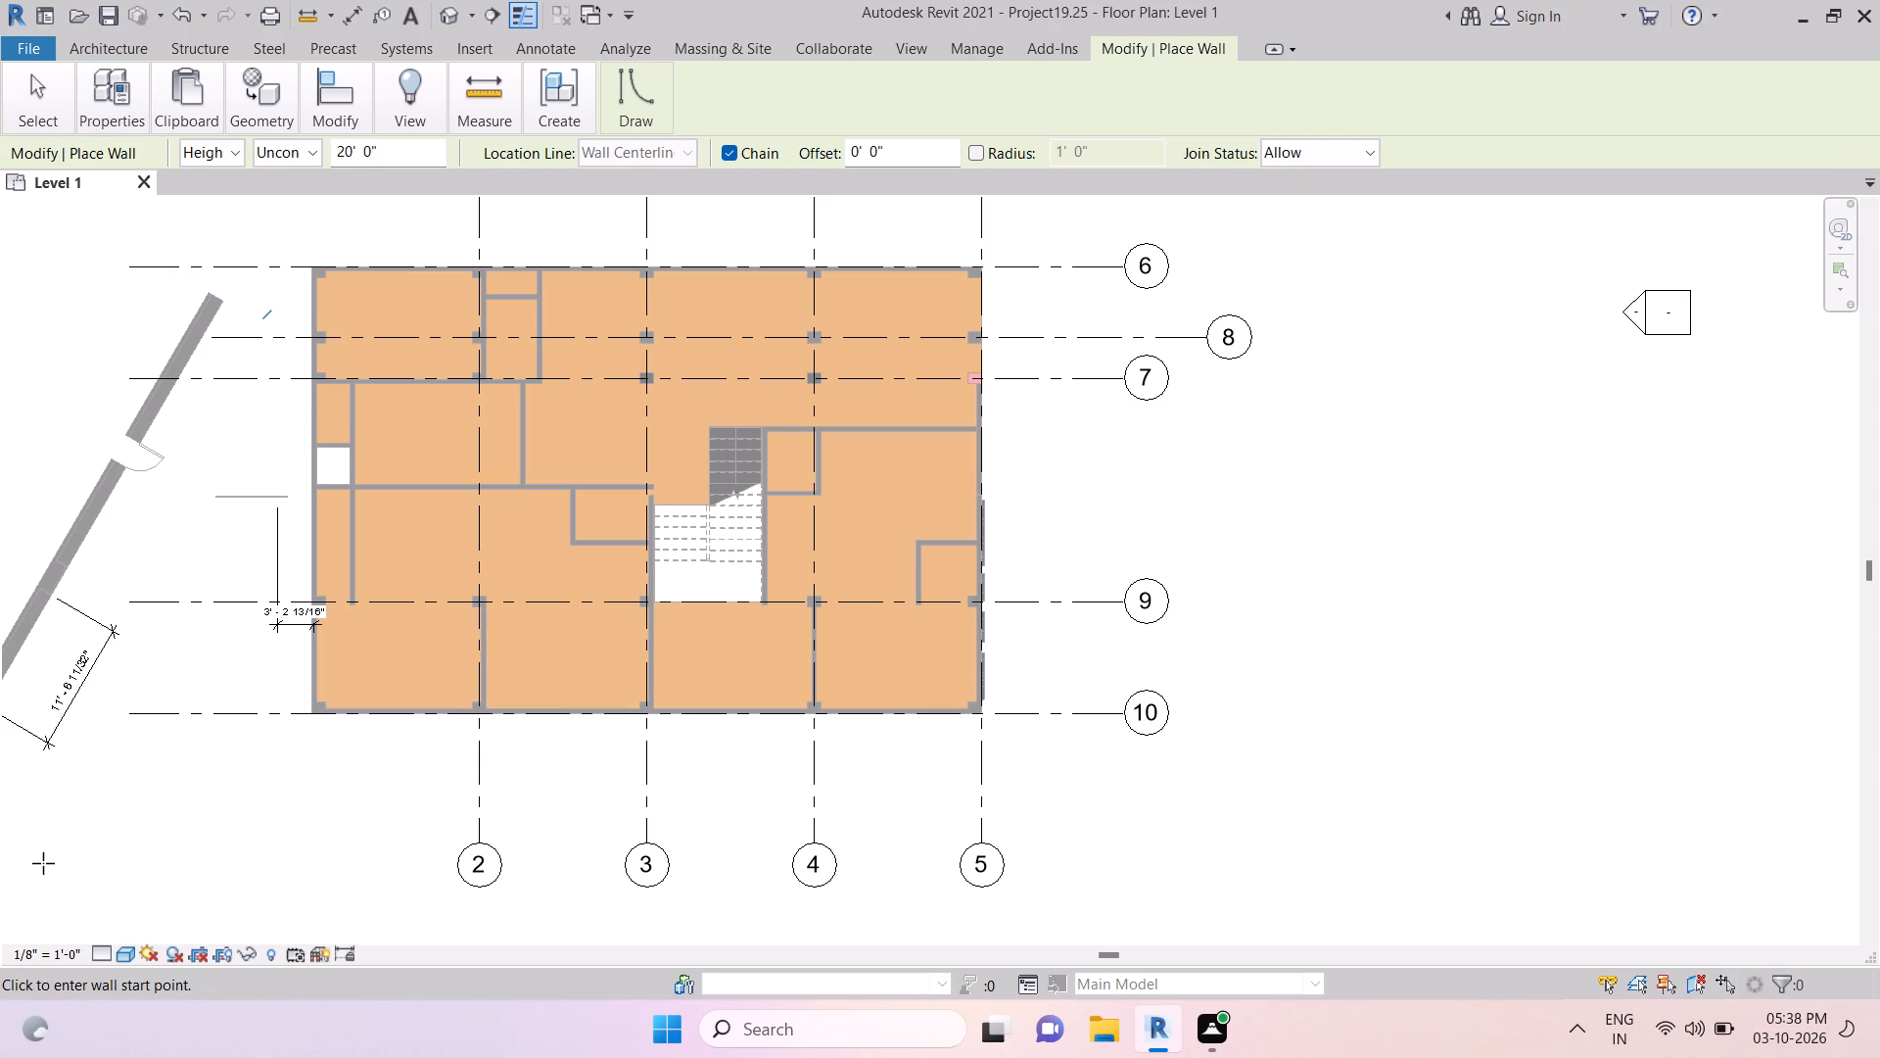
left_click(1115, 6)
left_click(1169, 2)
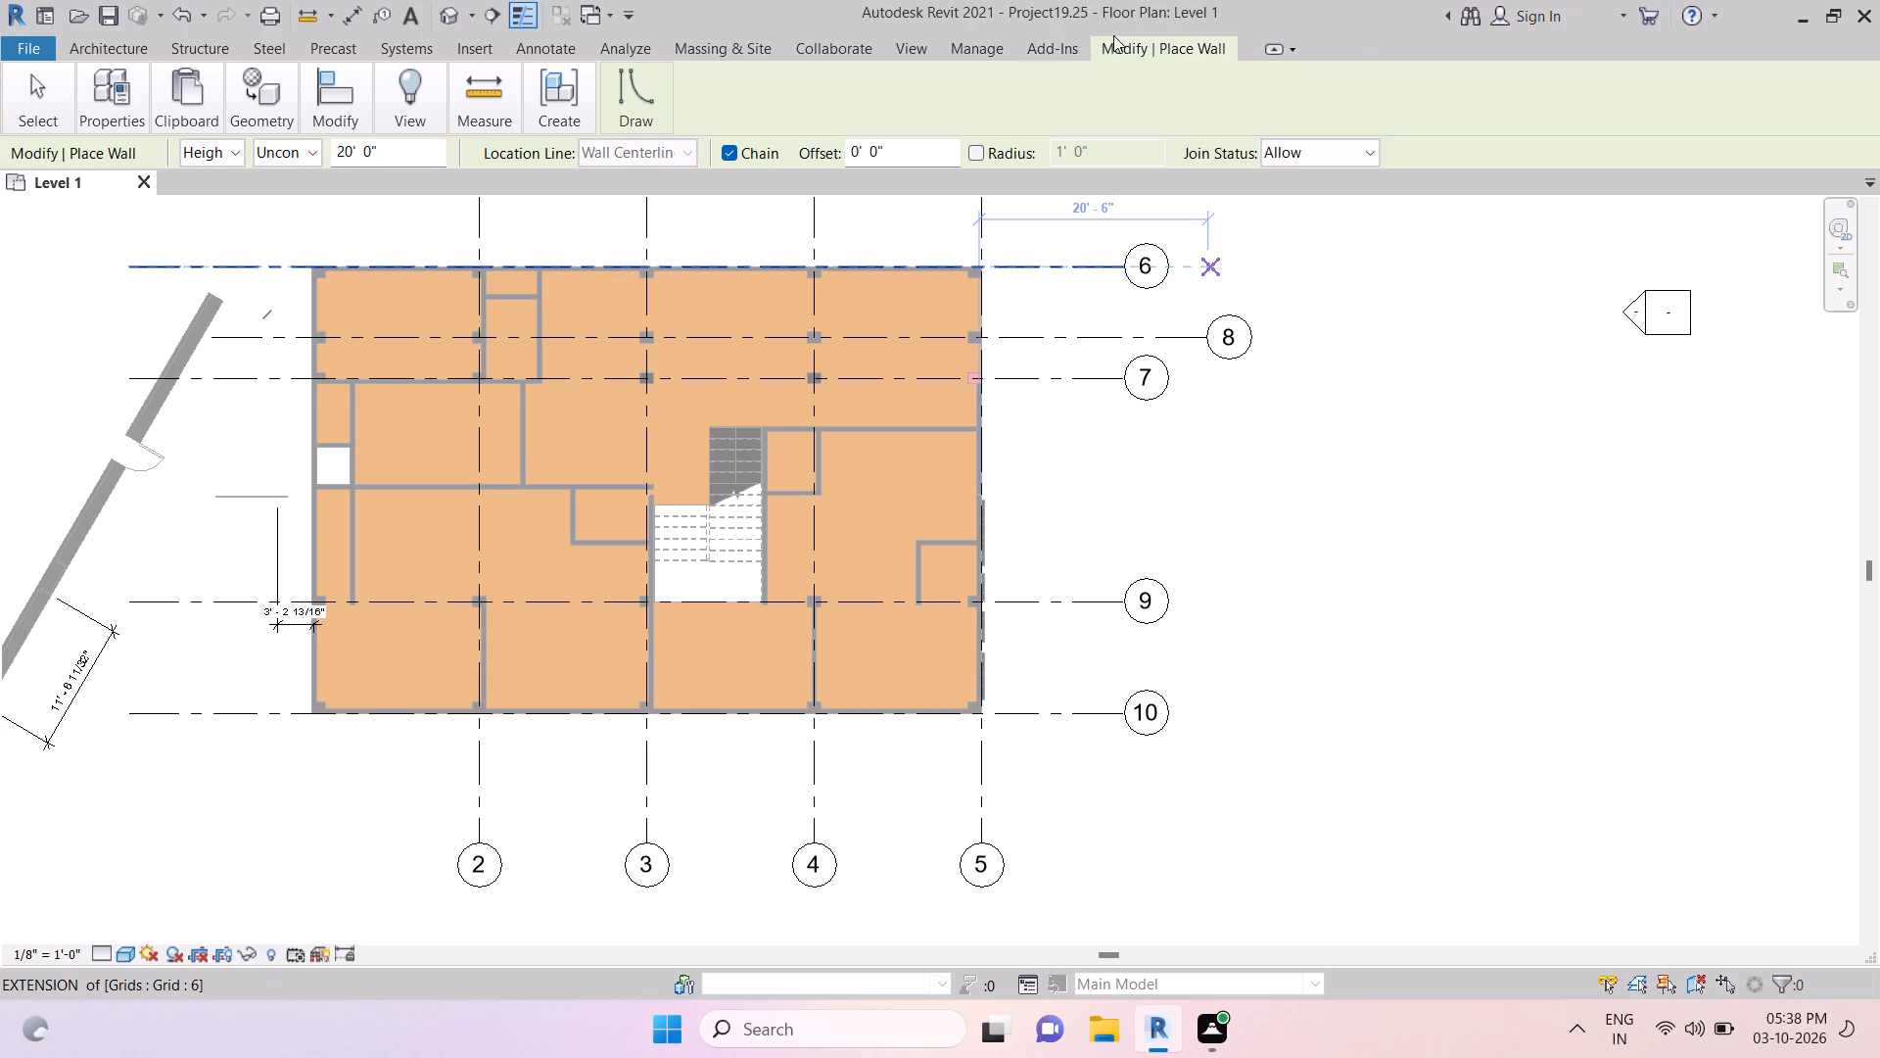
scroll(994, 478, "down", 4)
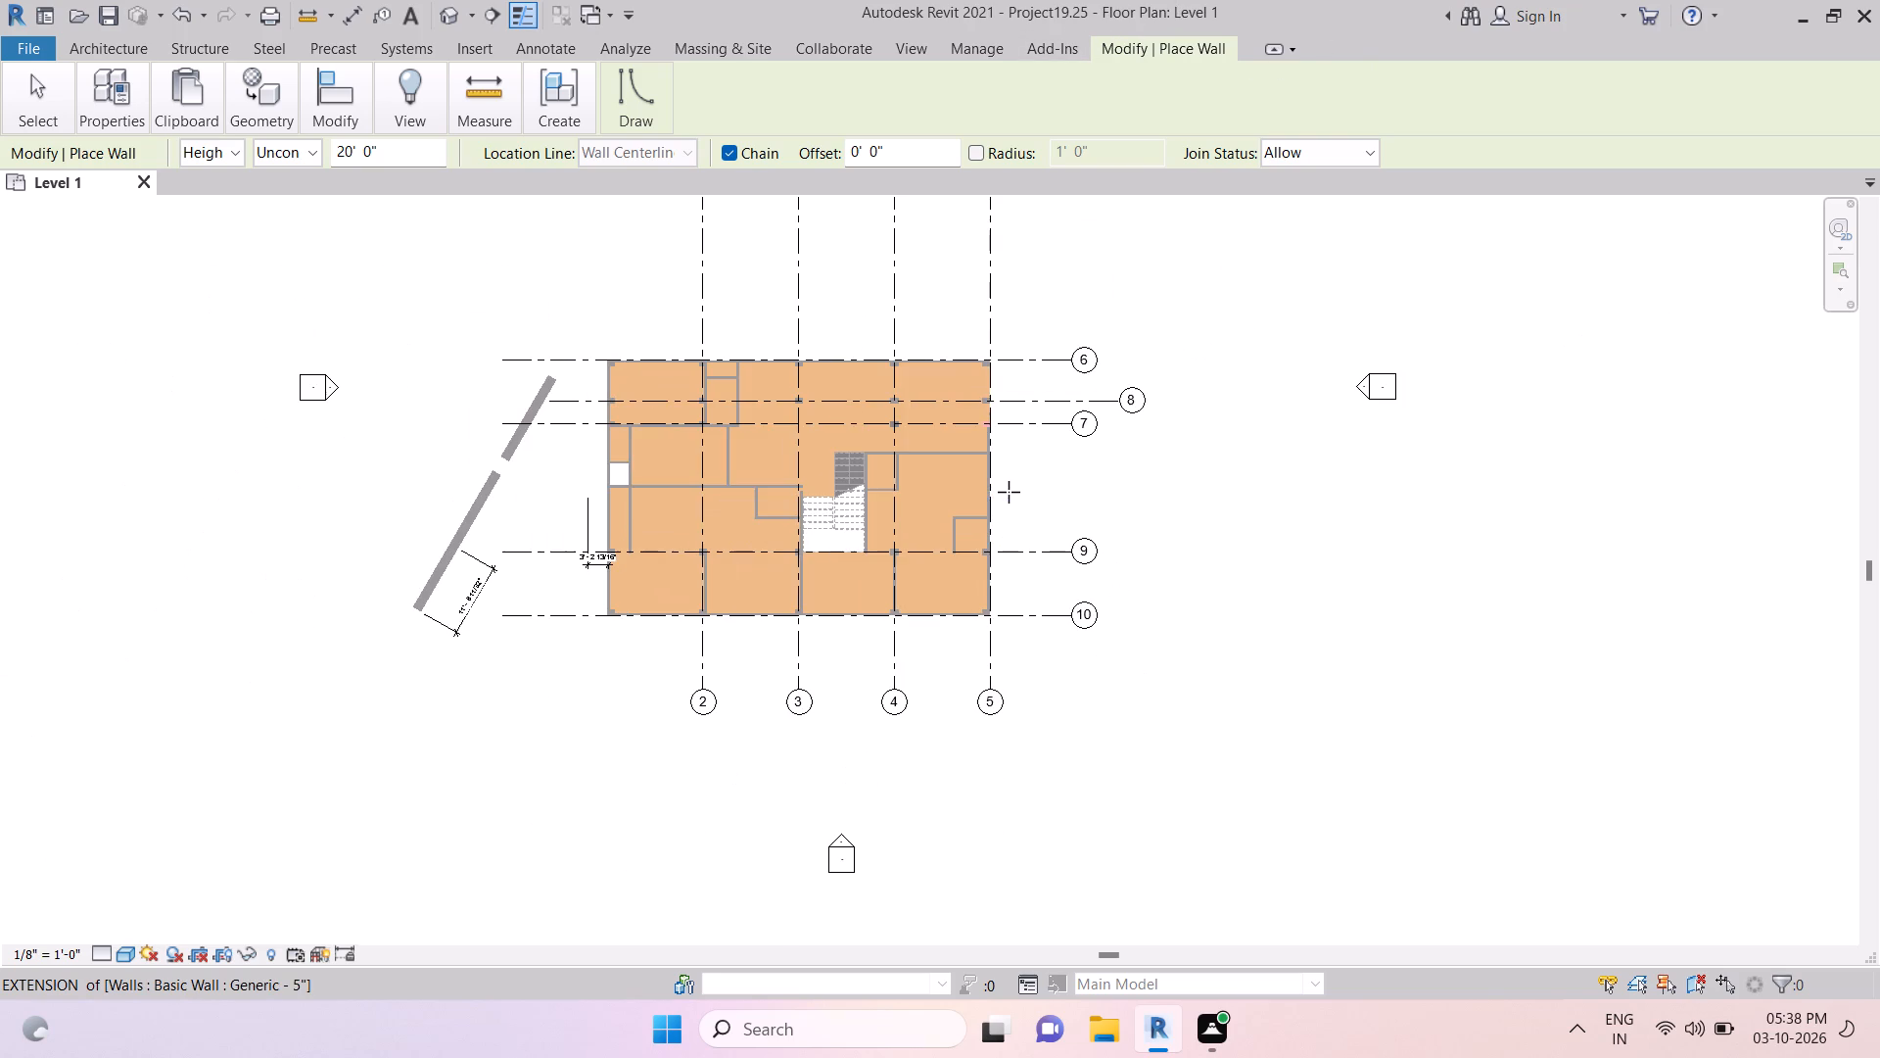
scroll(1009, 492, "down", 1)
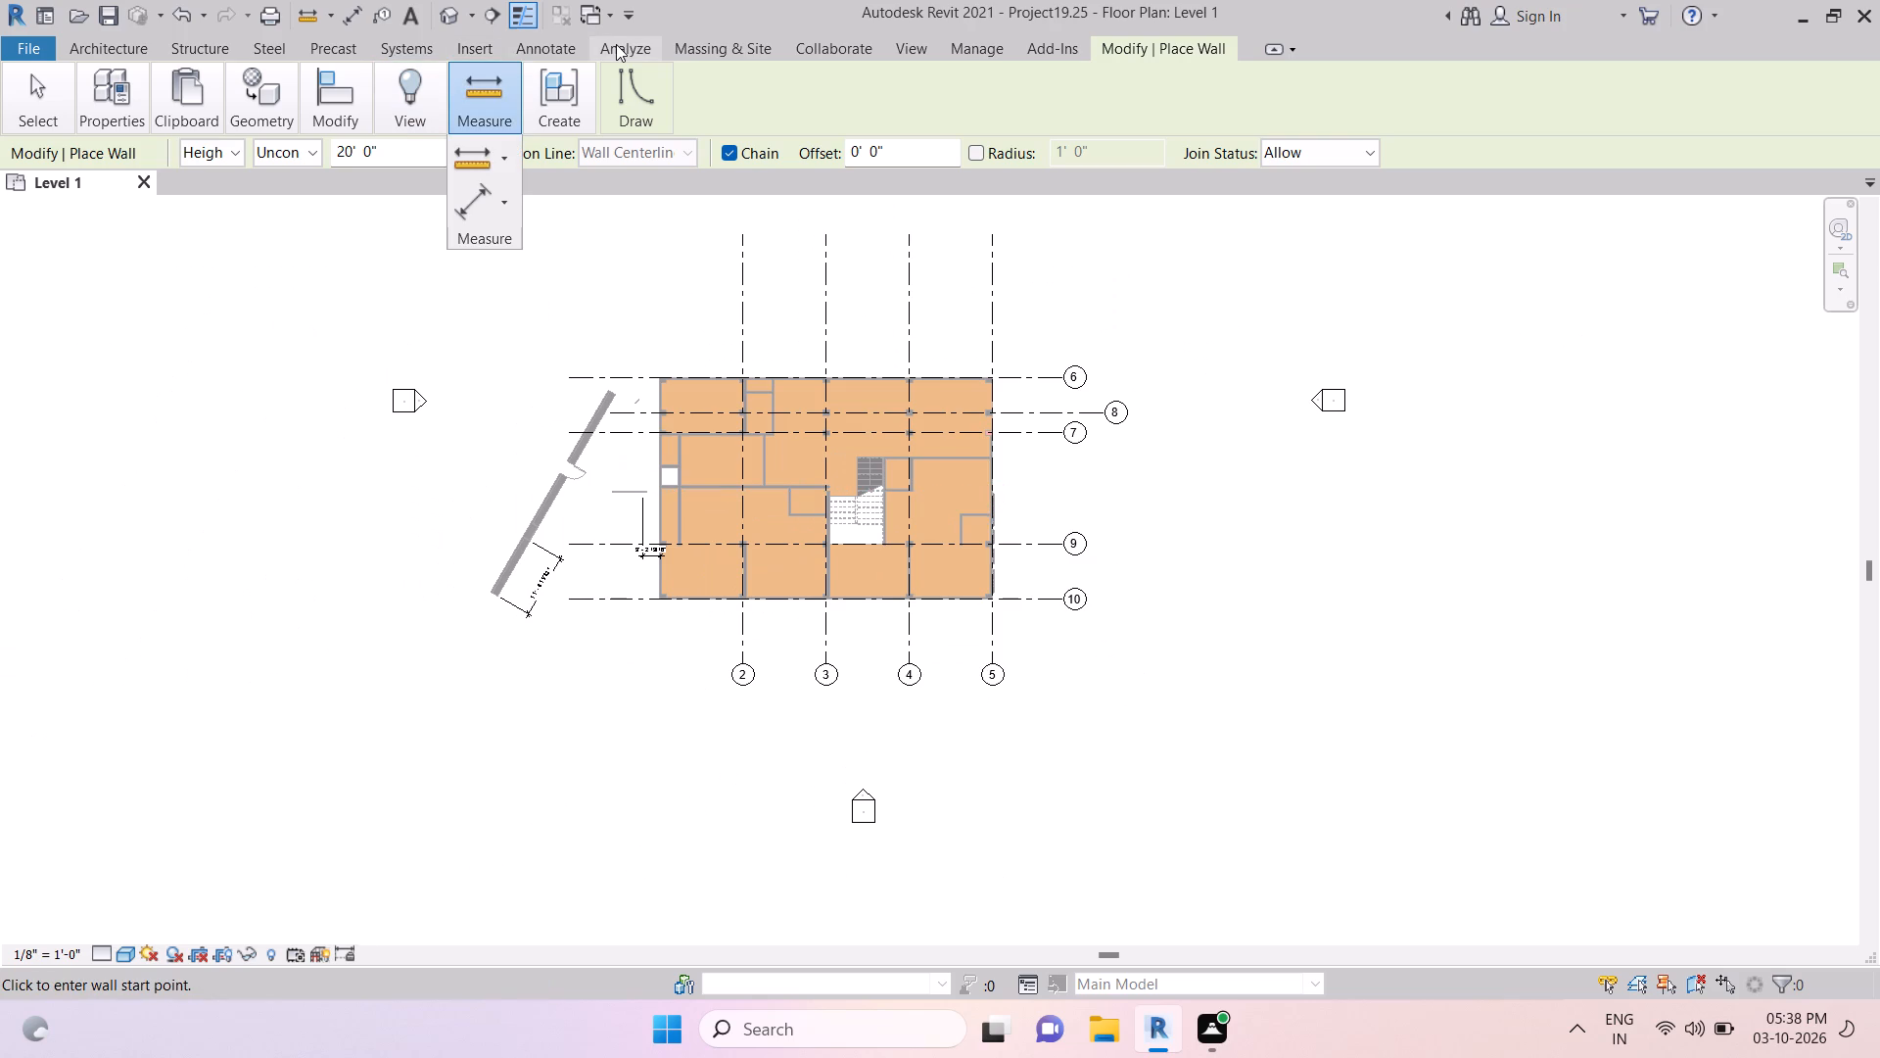
Minimise the ribbon to show only the panel titles and display the View commands.
left_click(896, 46)
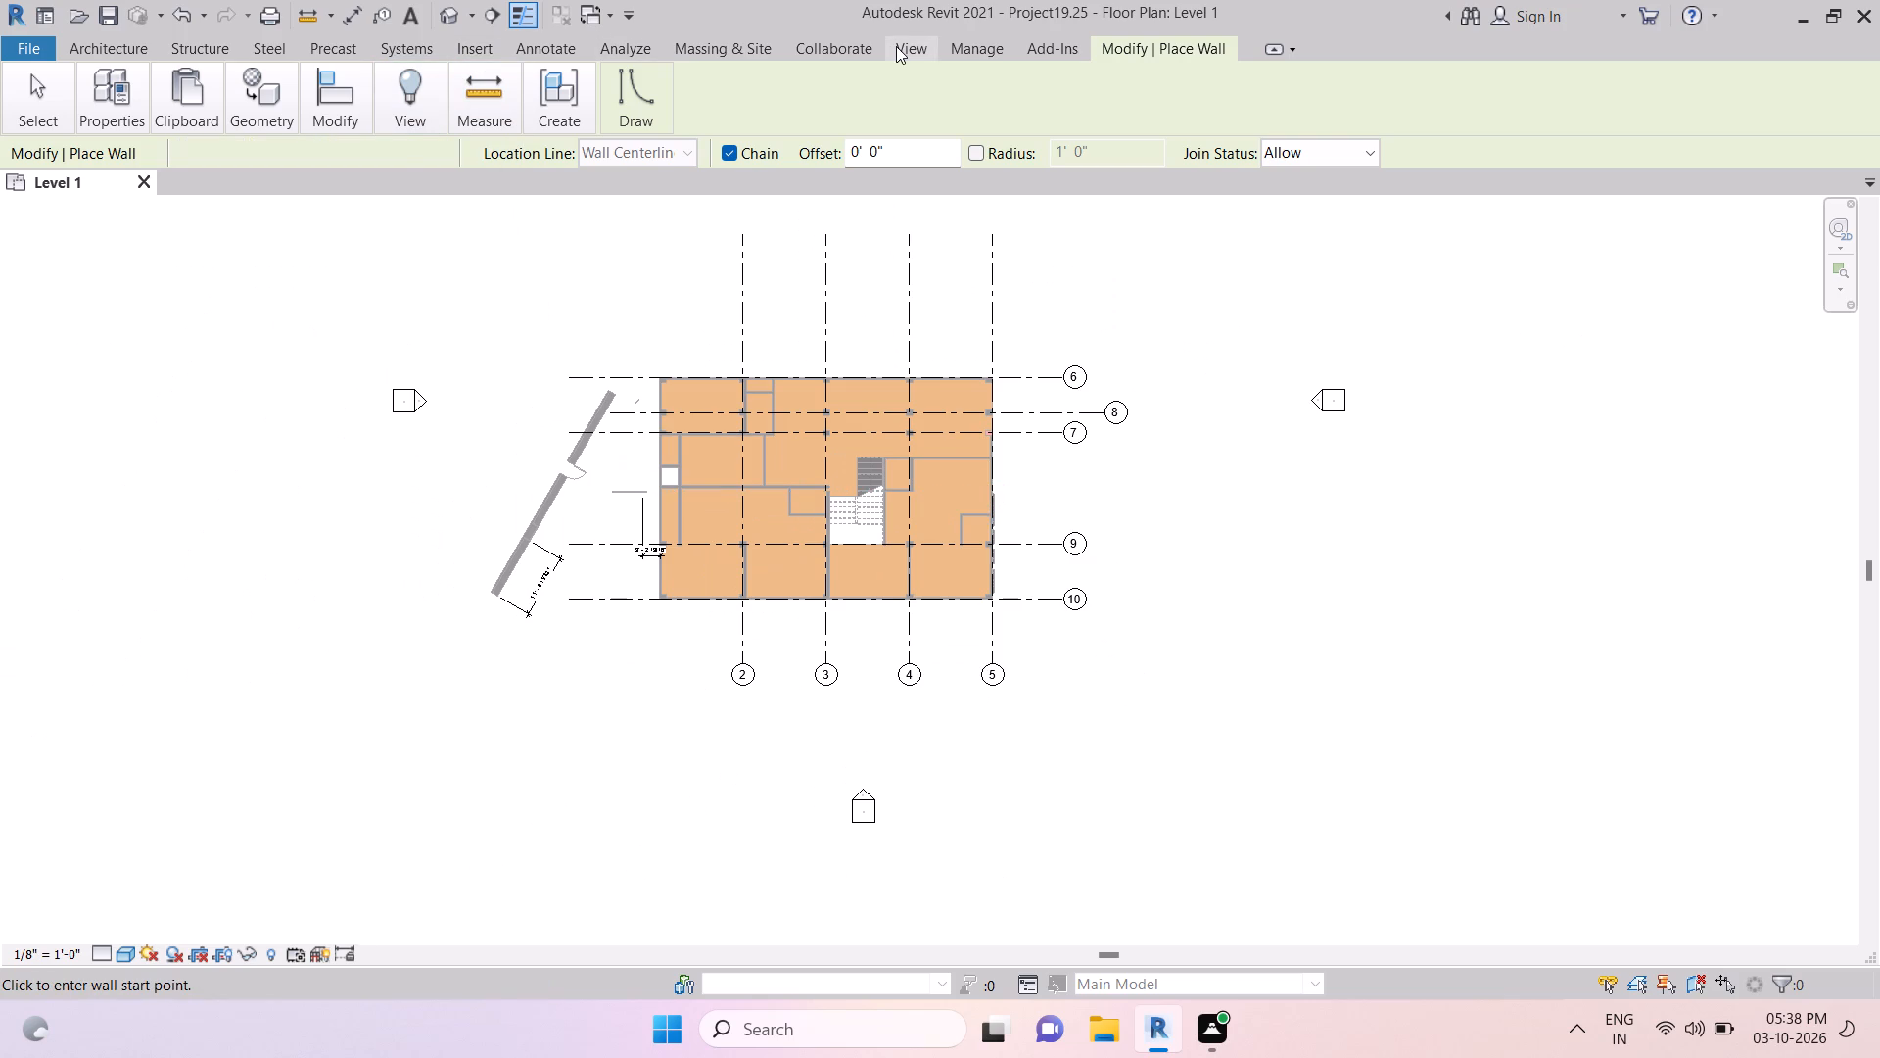
left_click(897, 44)
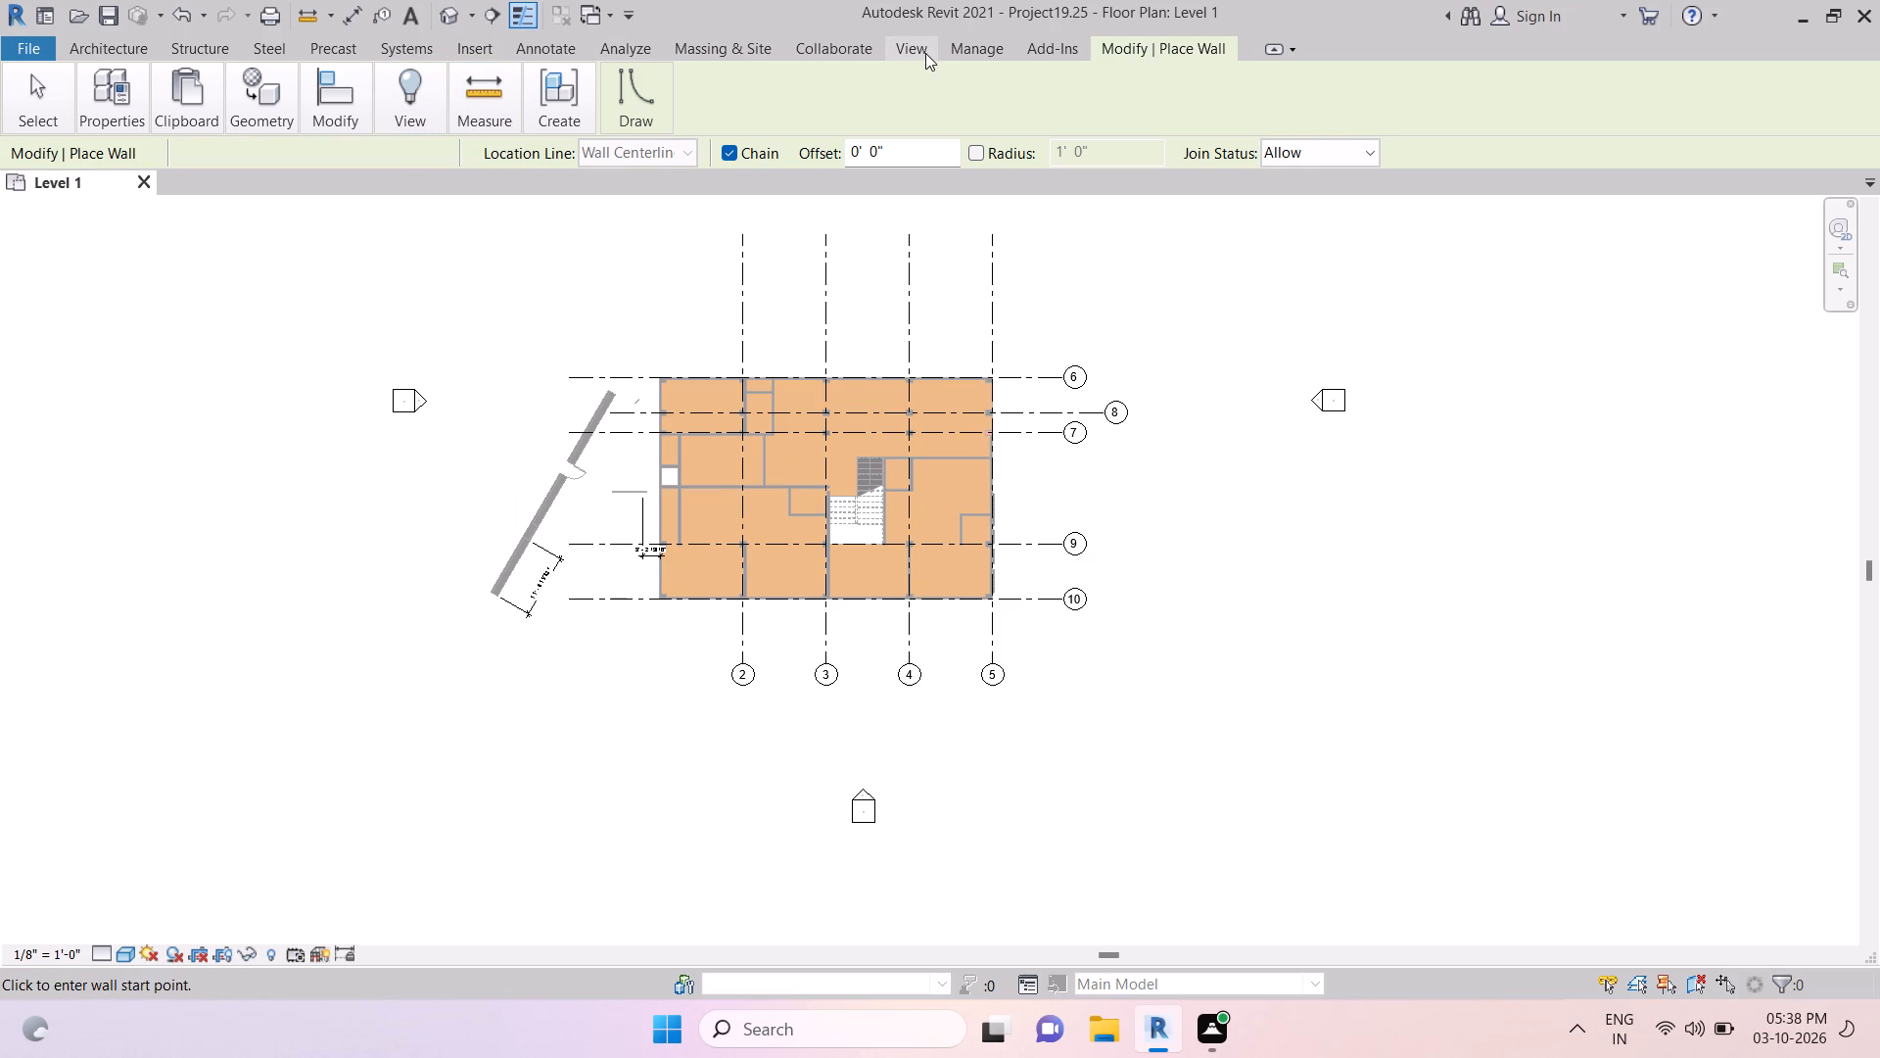
left_click(924, 53)
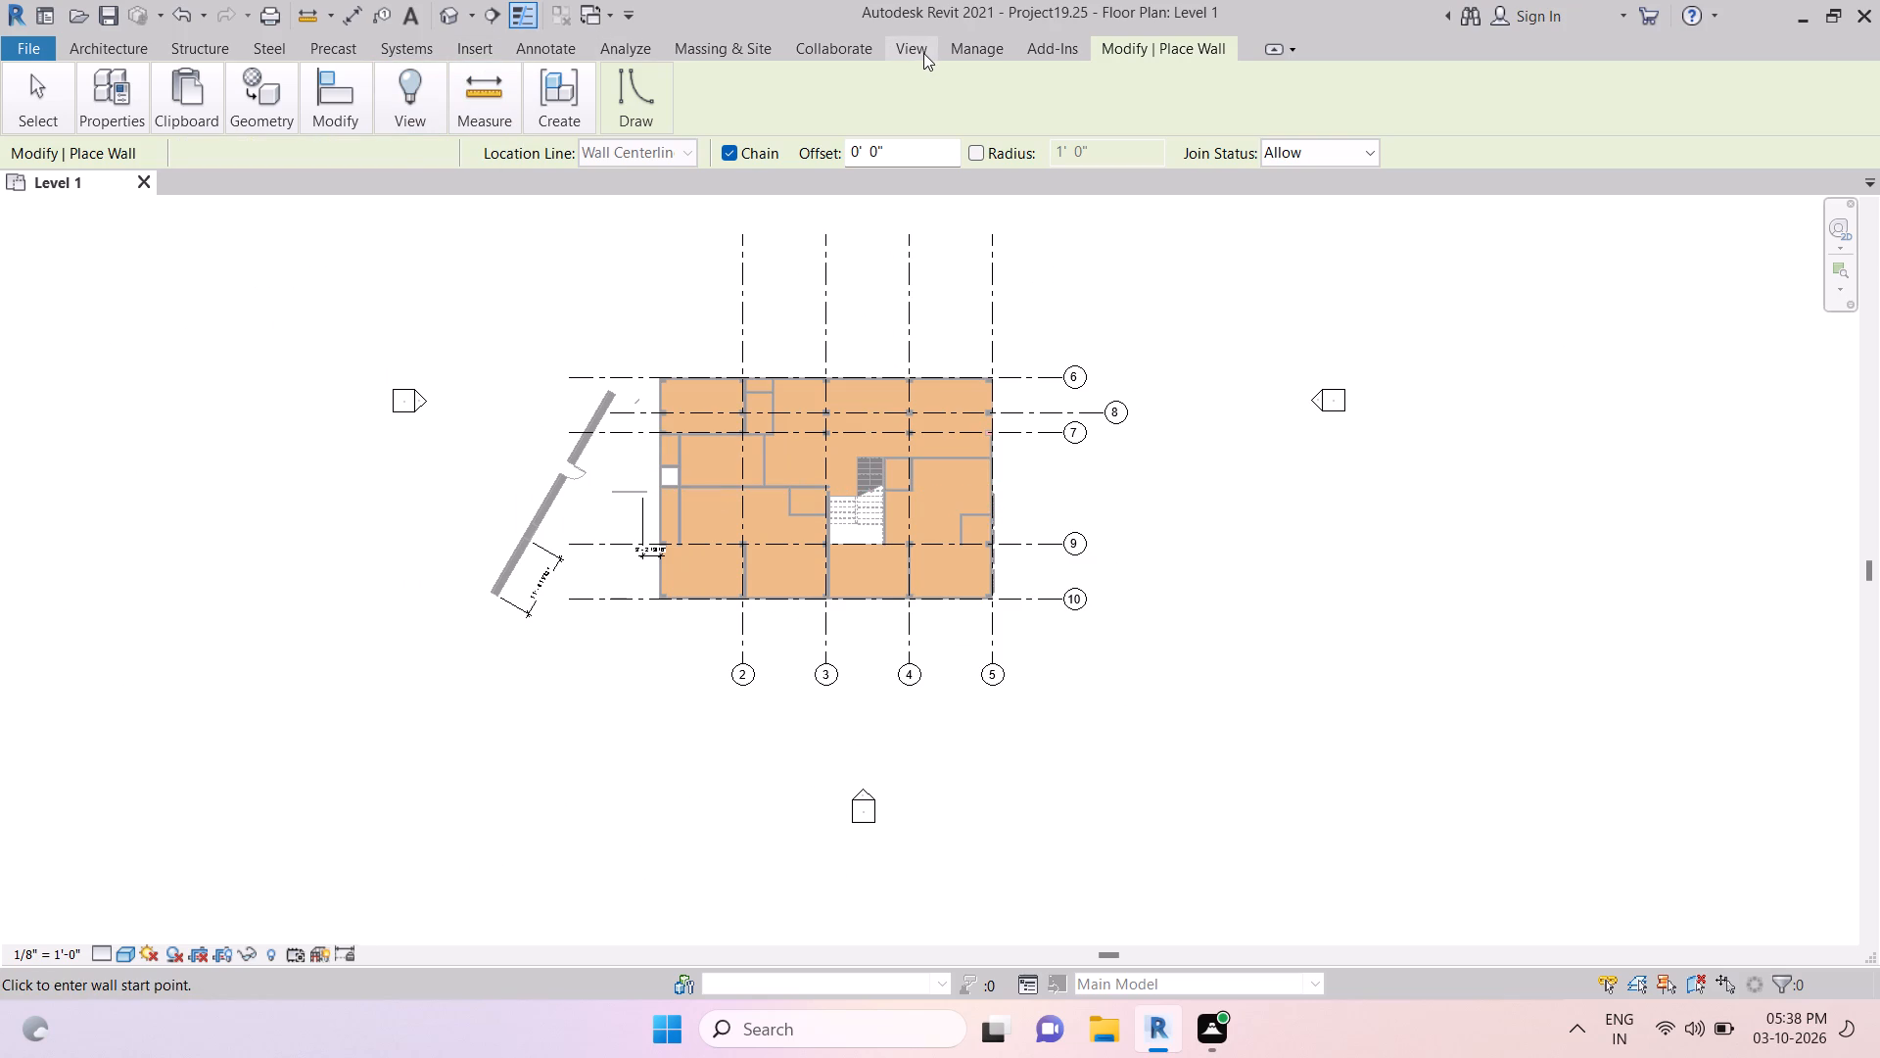
triple_click(923, 53)
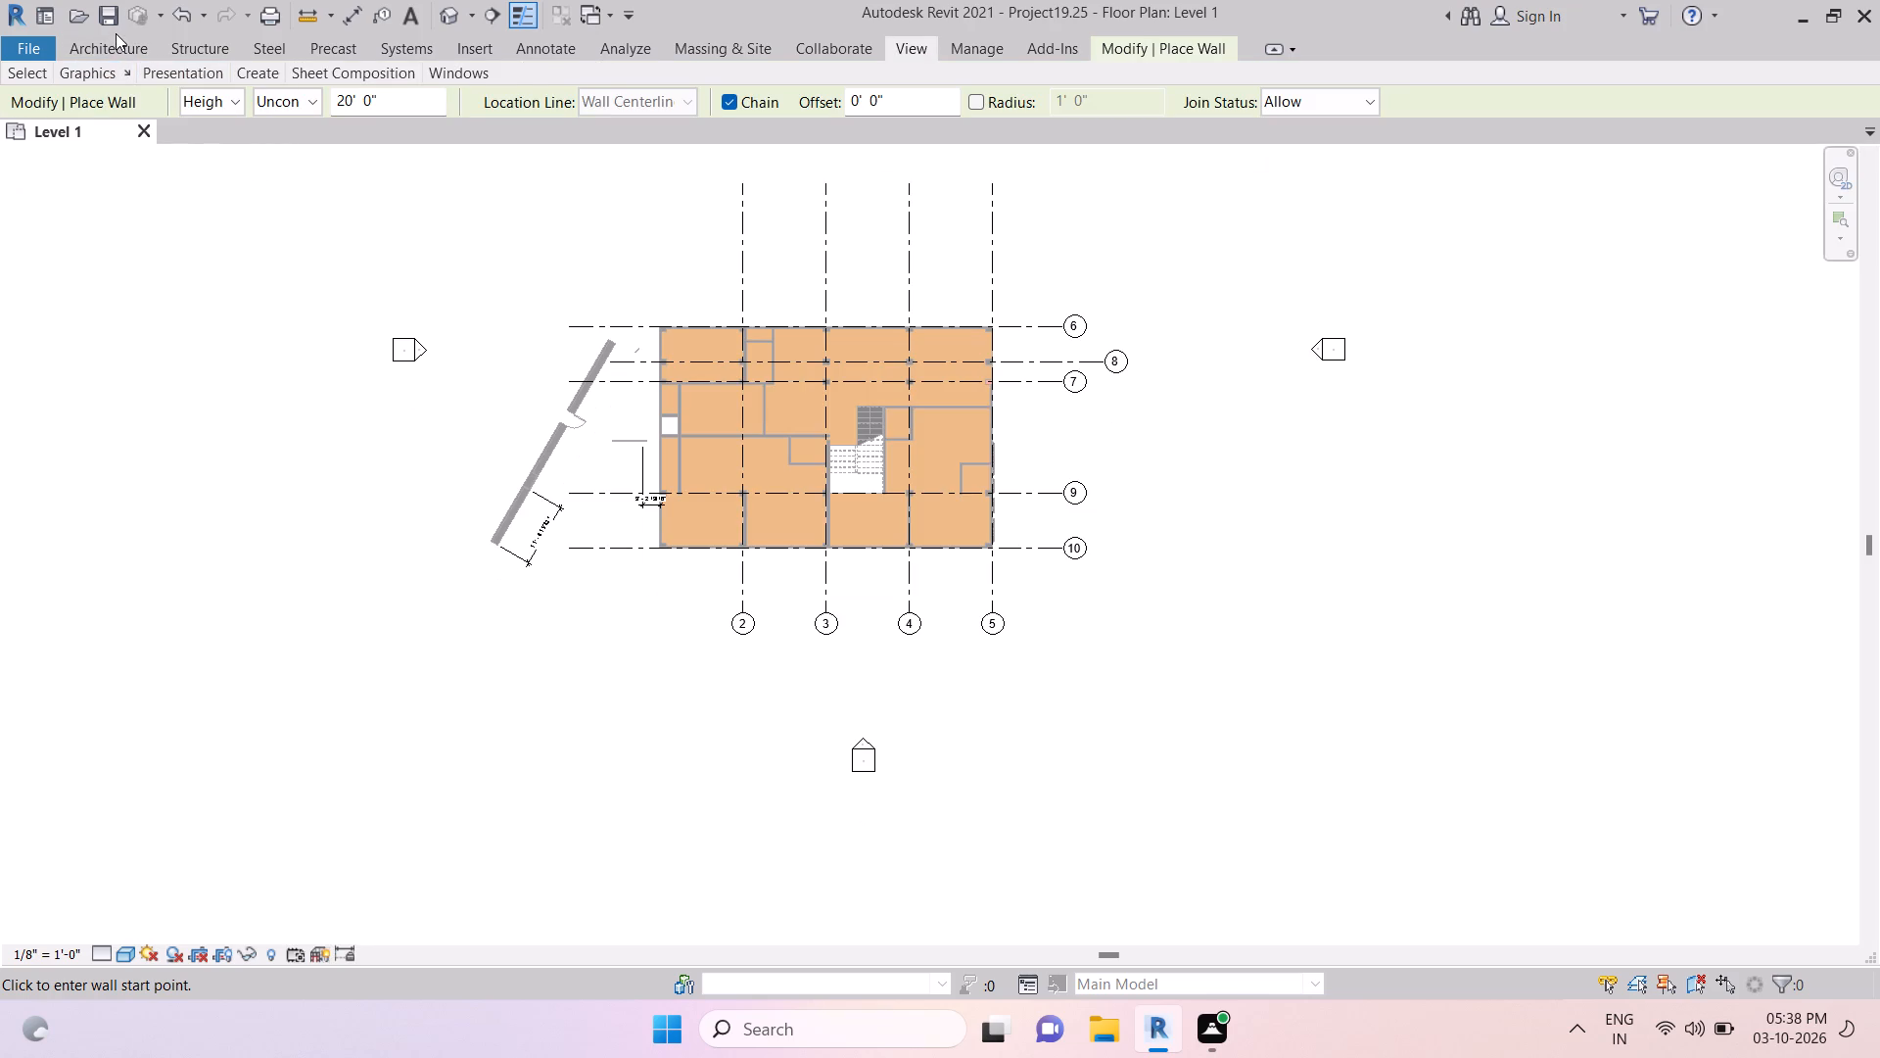
left_click(113, 37)
left_click(113, 38)
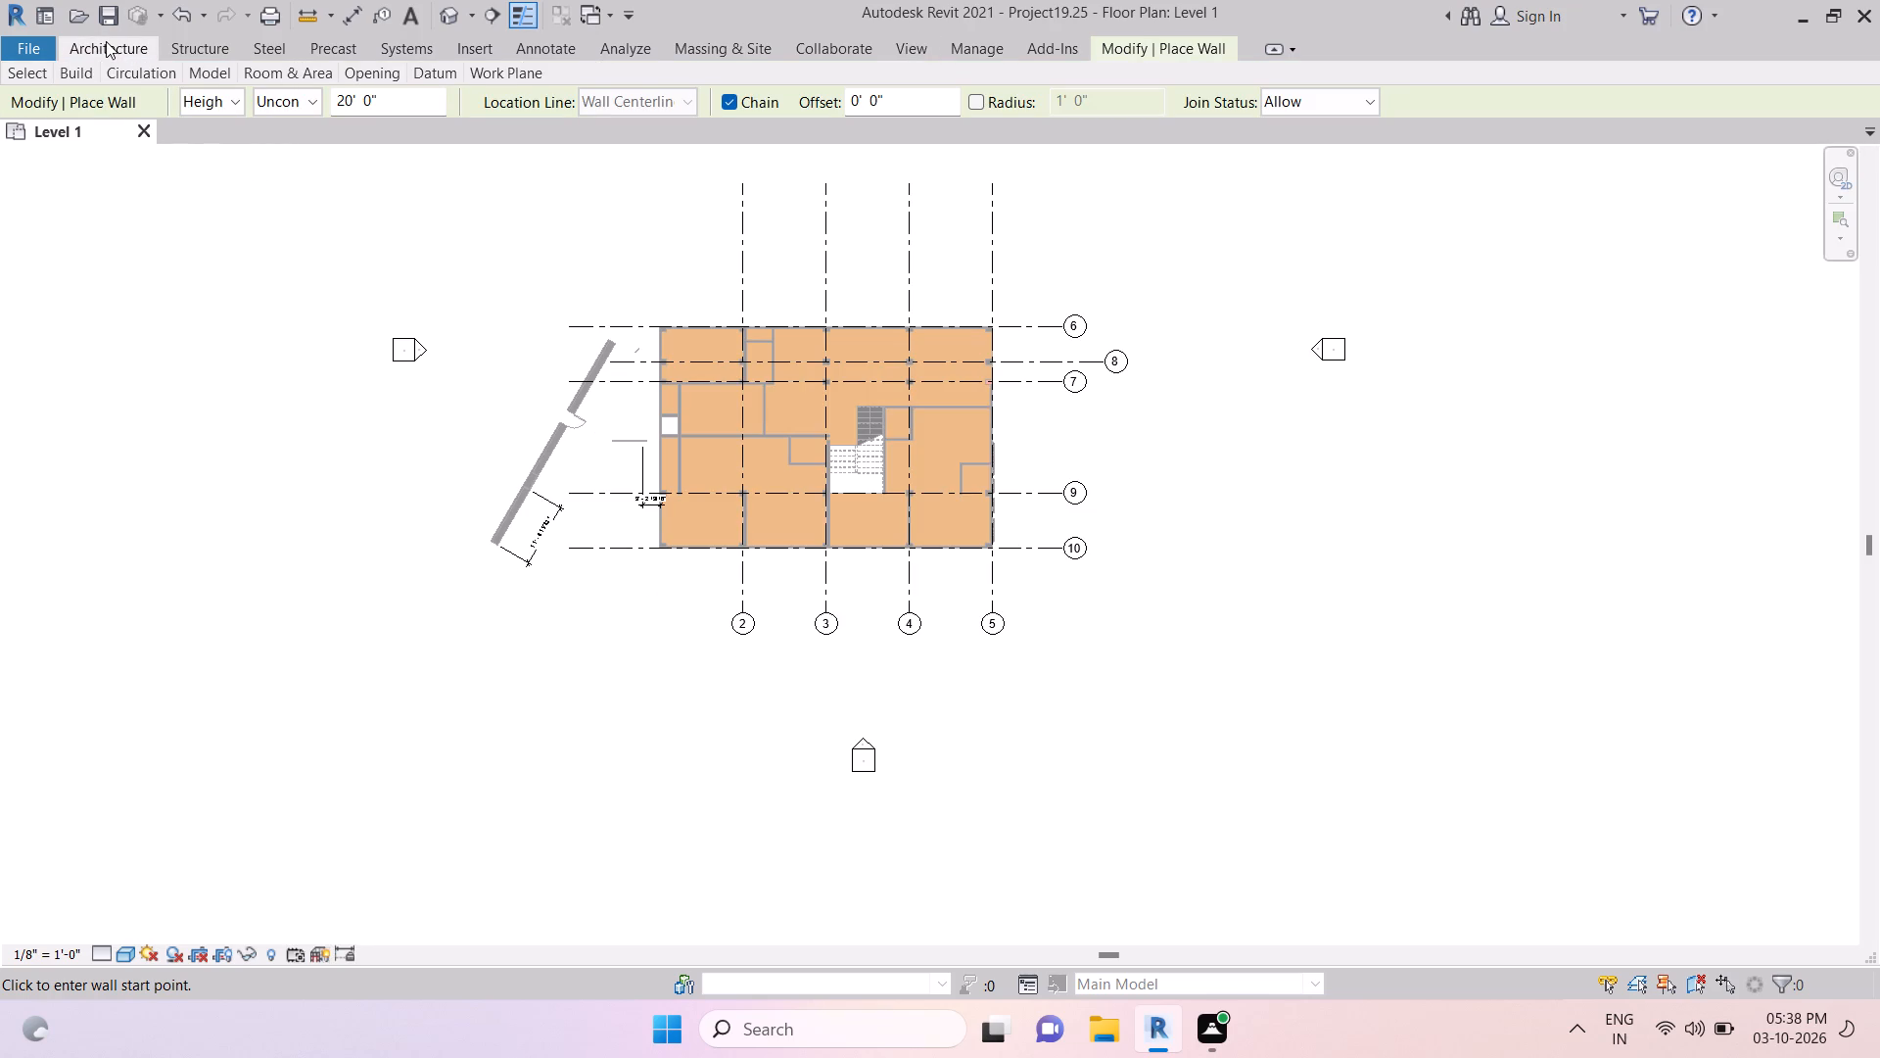
left_click(908, 56)
Exit Revit without saving the changes to Project19.25.
left_click(4, 50)
left_click(11, 69)
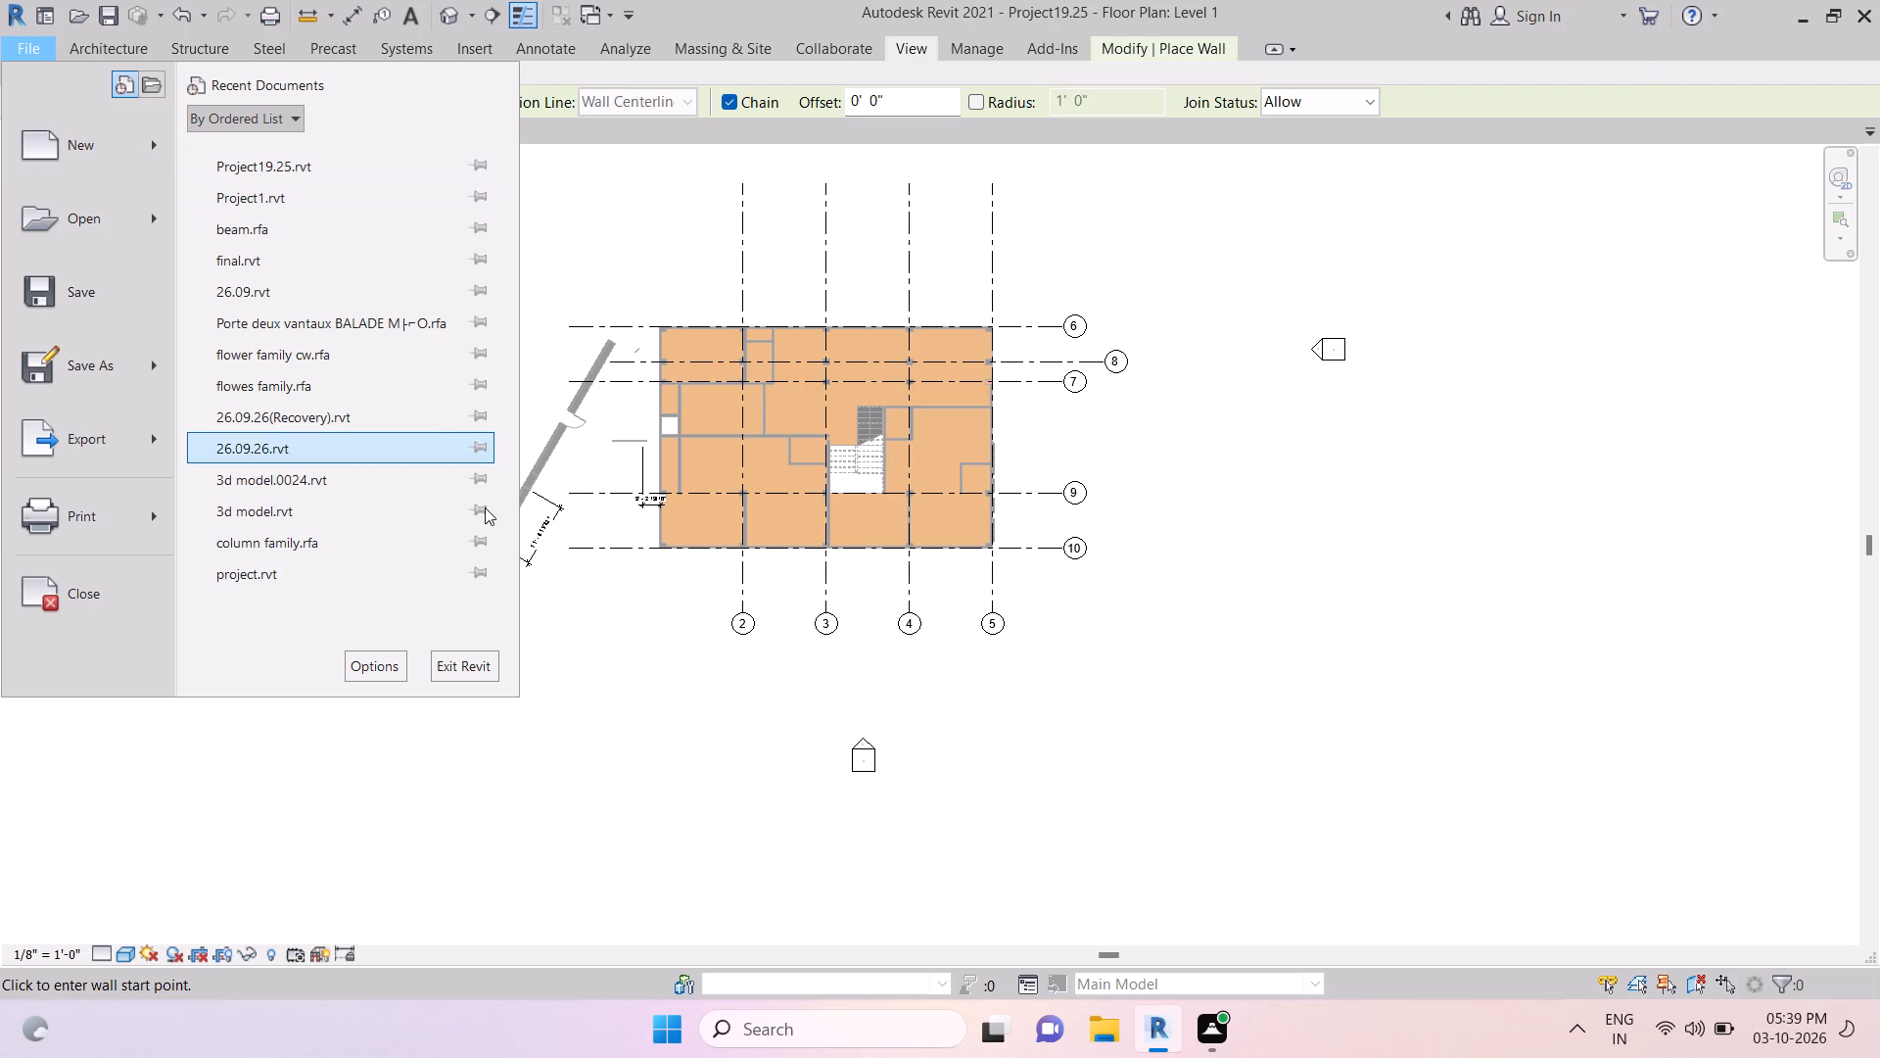
left_click(449, 668)
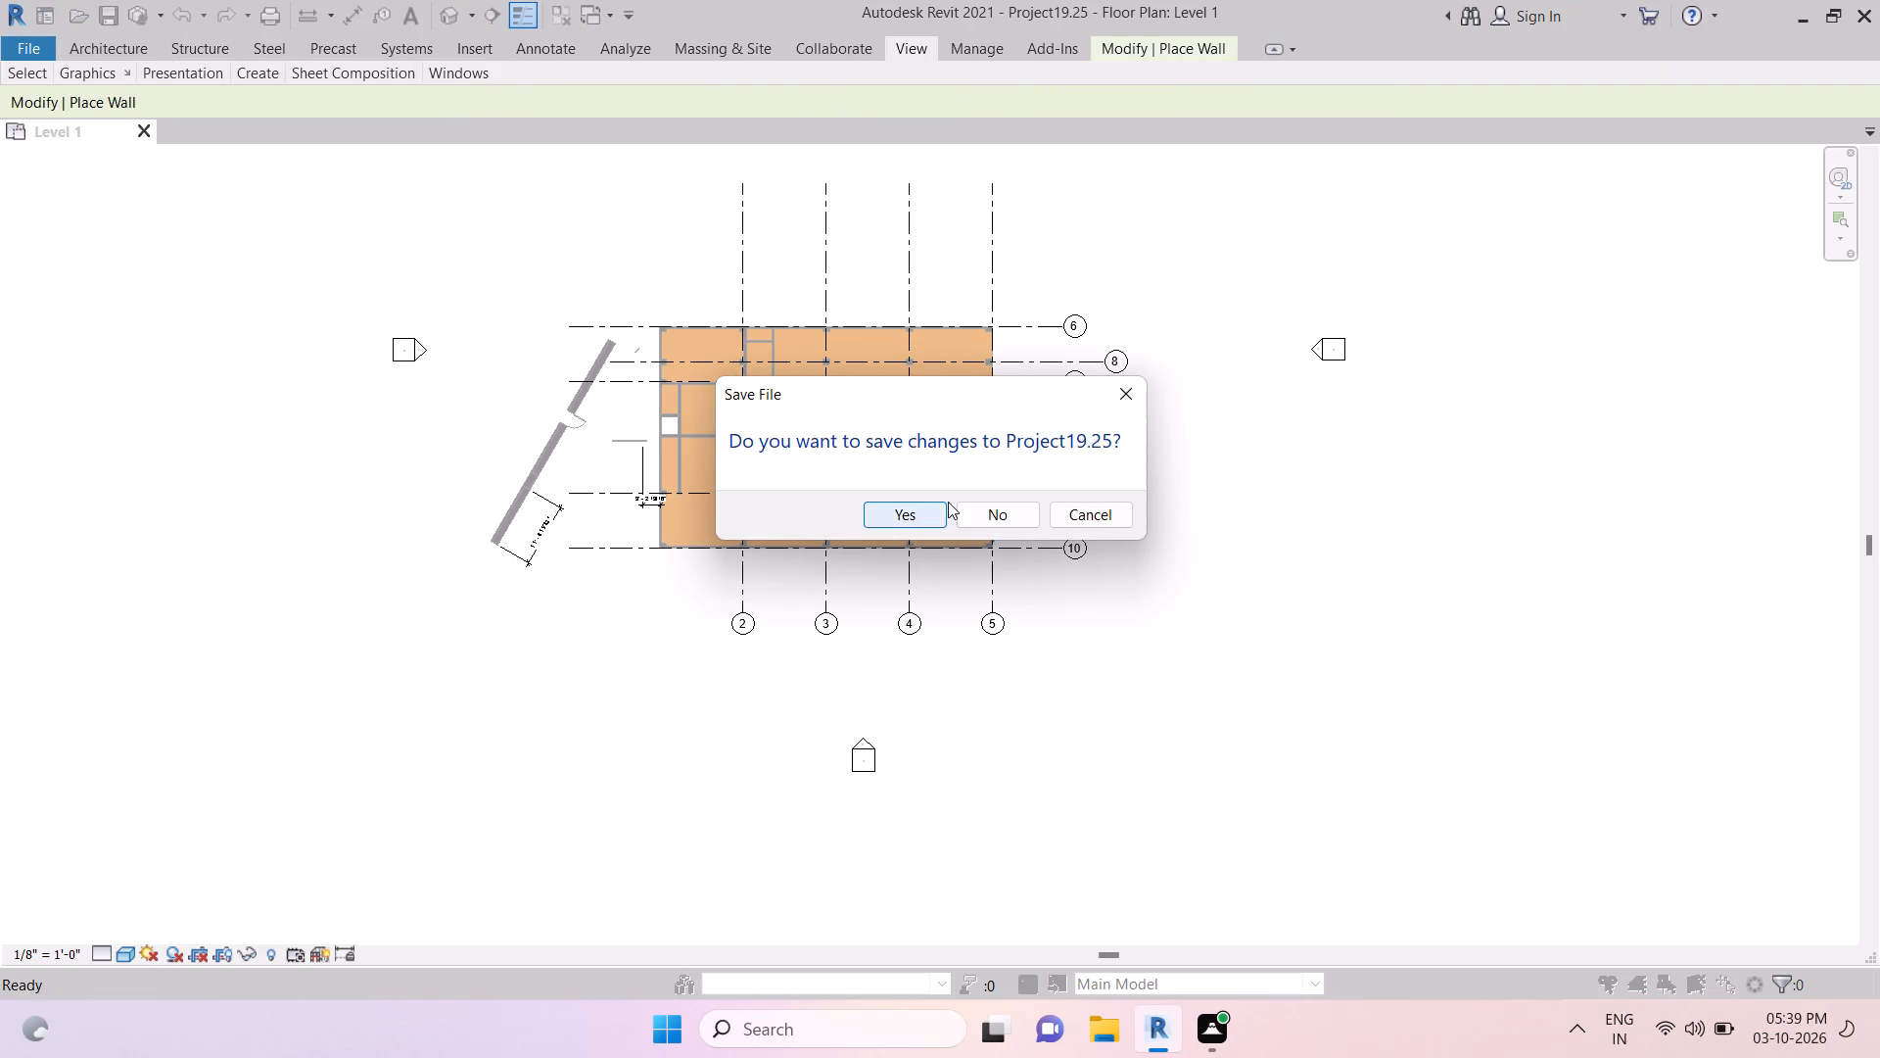
left_click(969, 510)
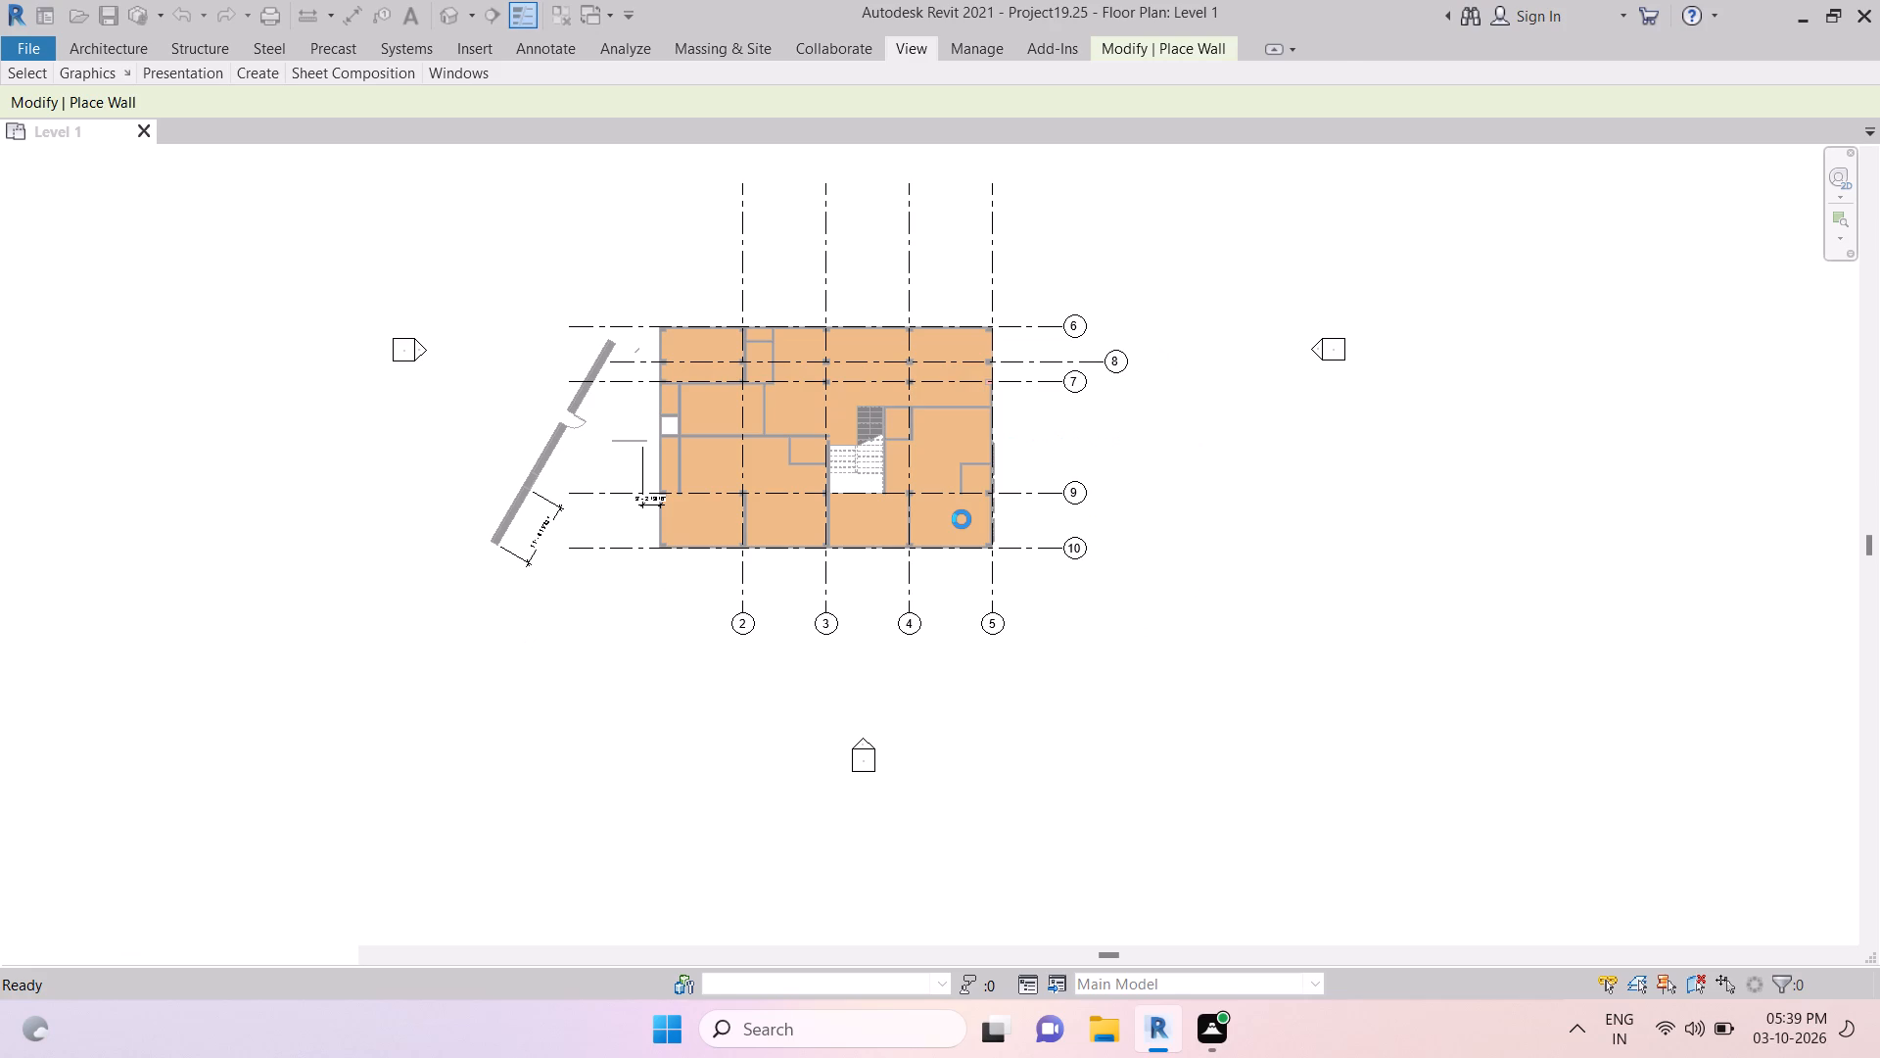
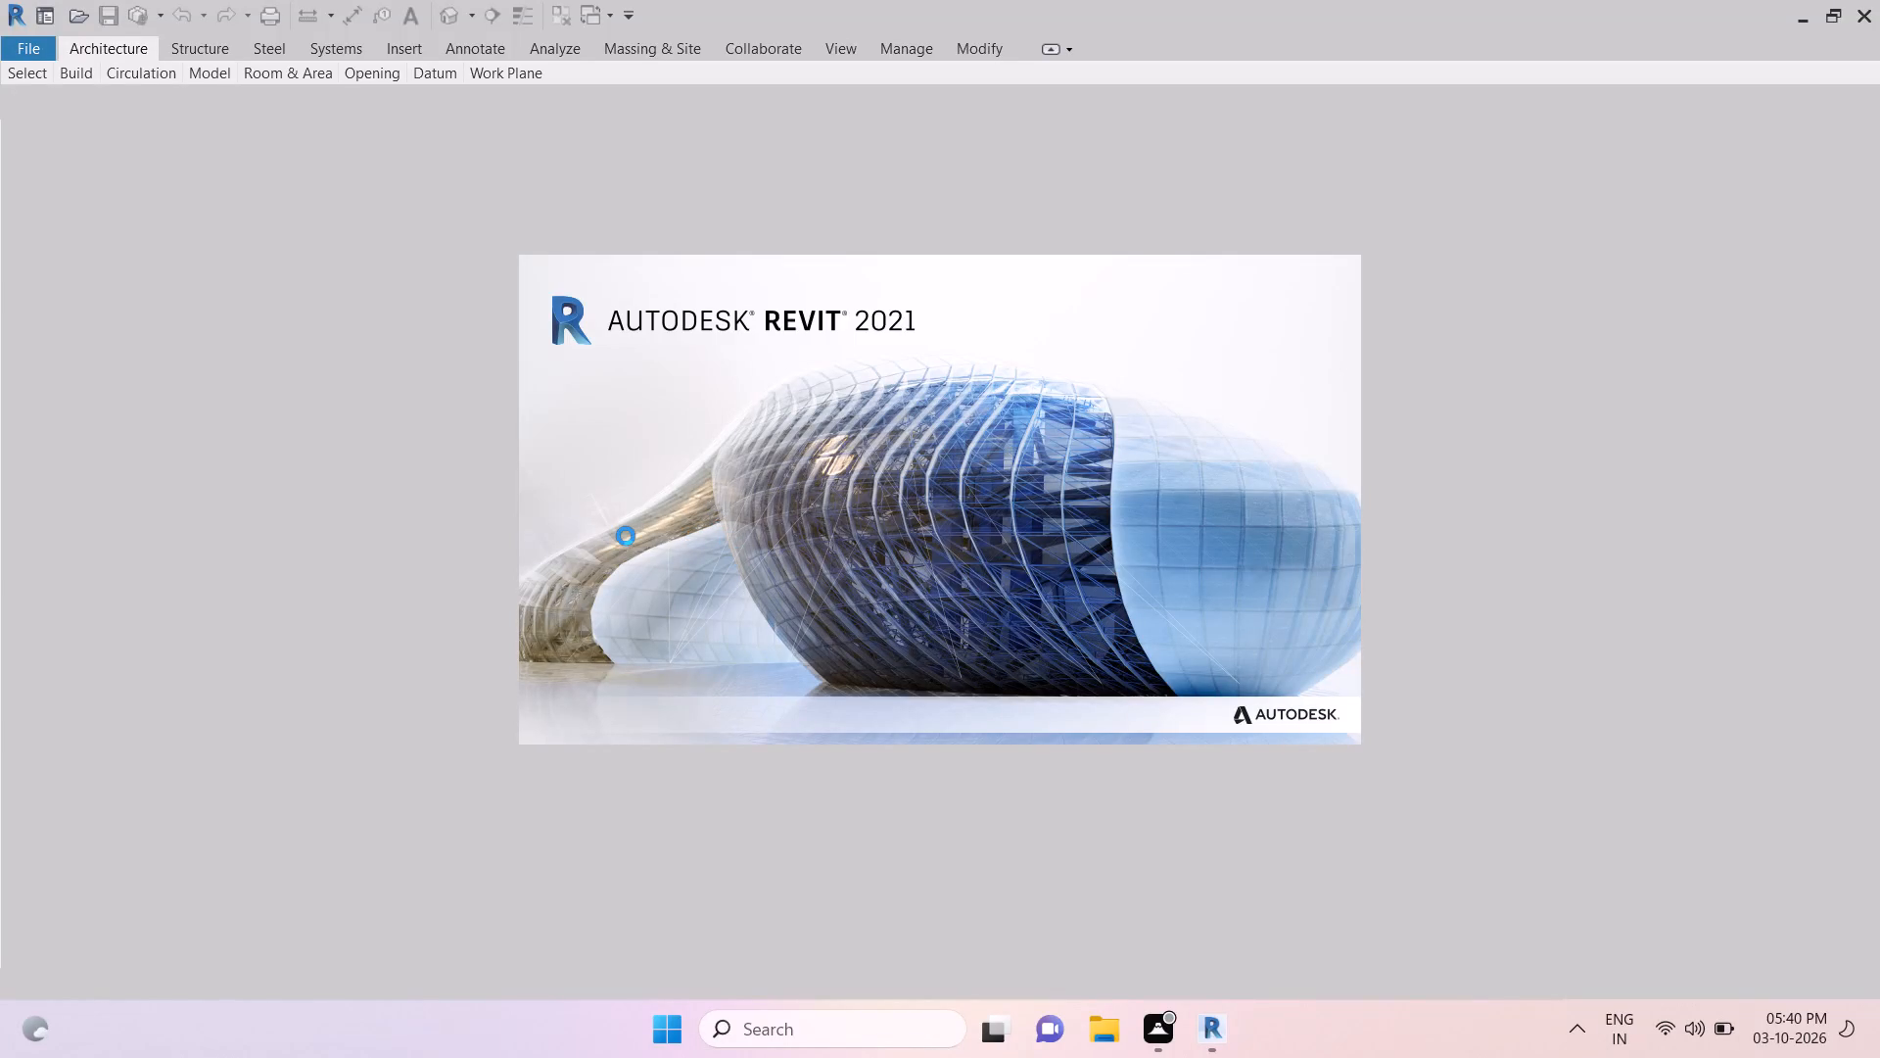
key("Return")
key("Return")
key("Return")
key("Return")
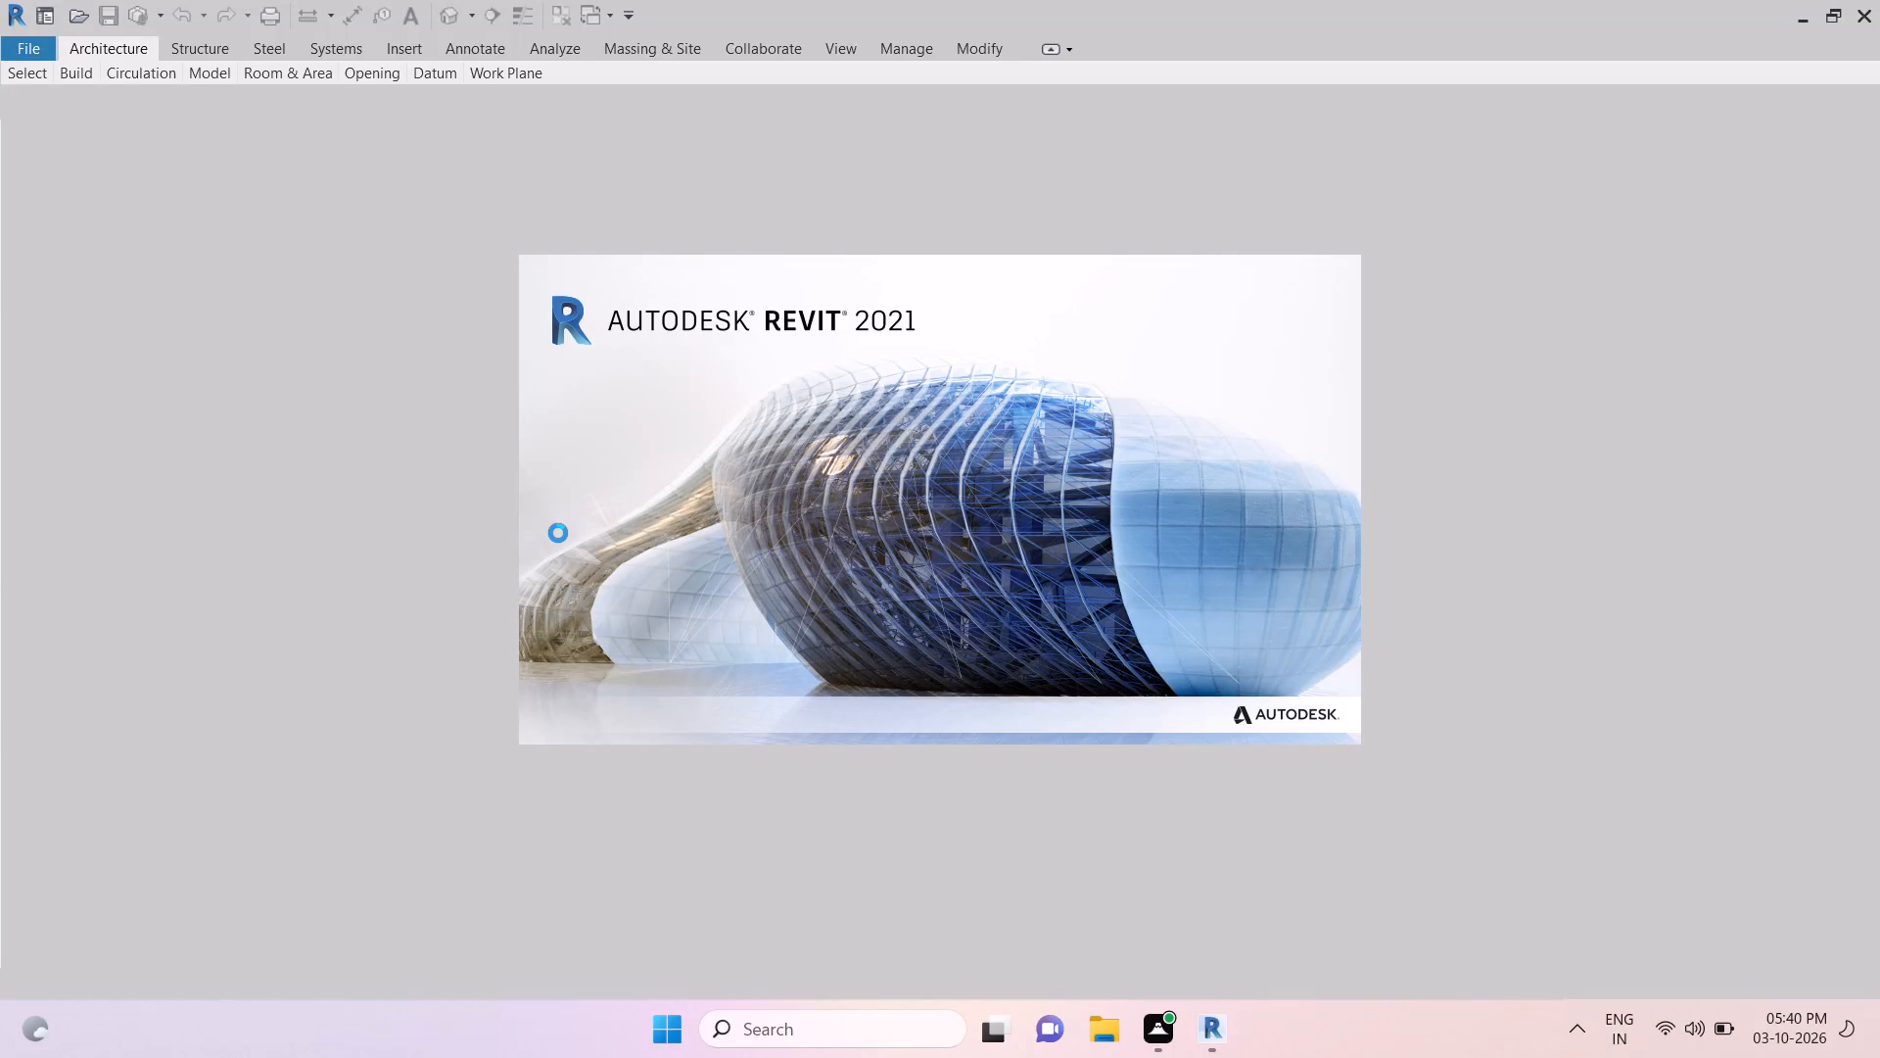
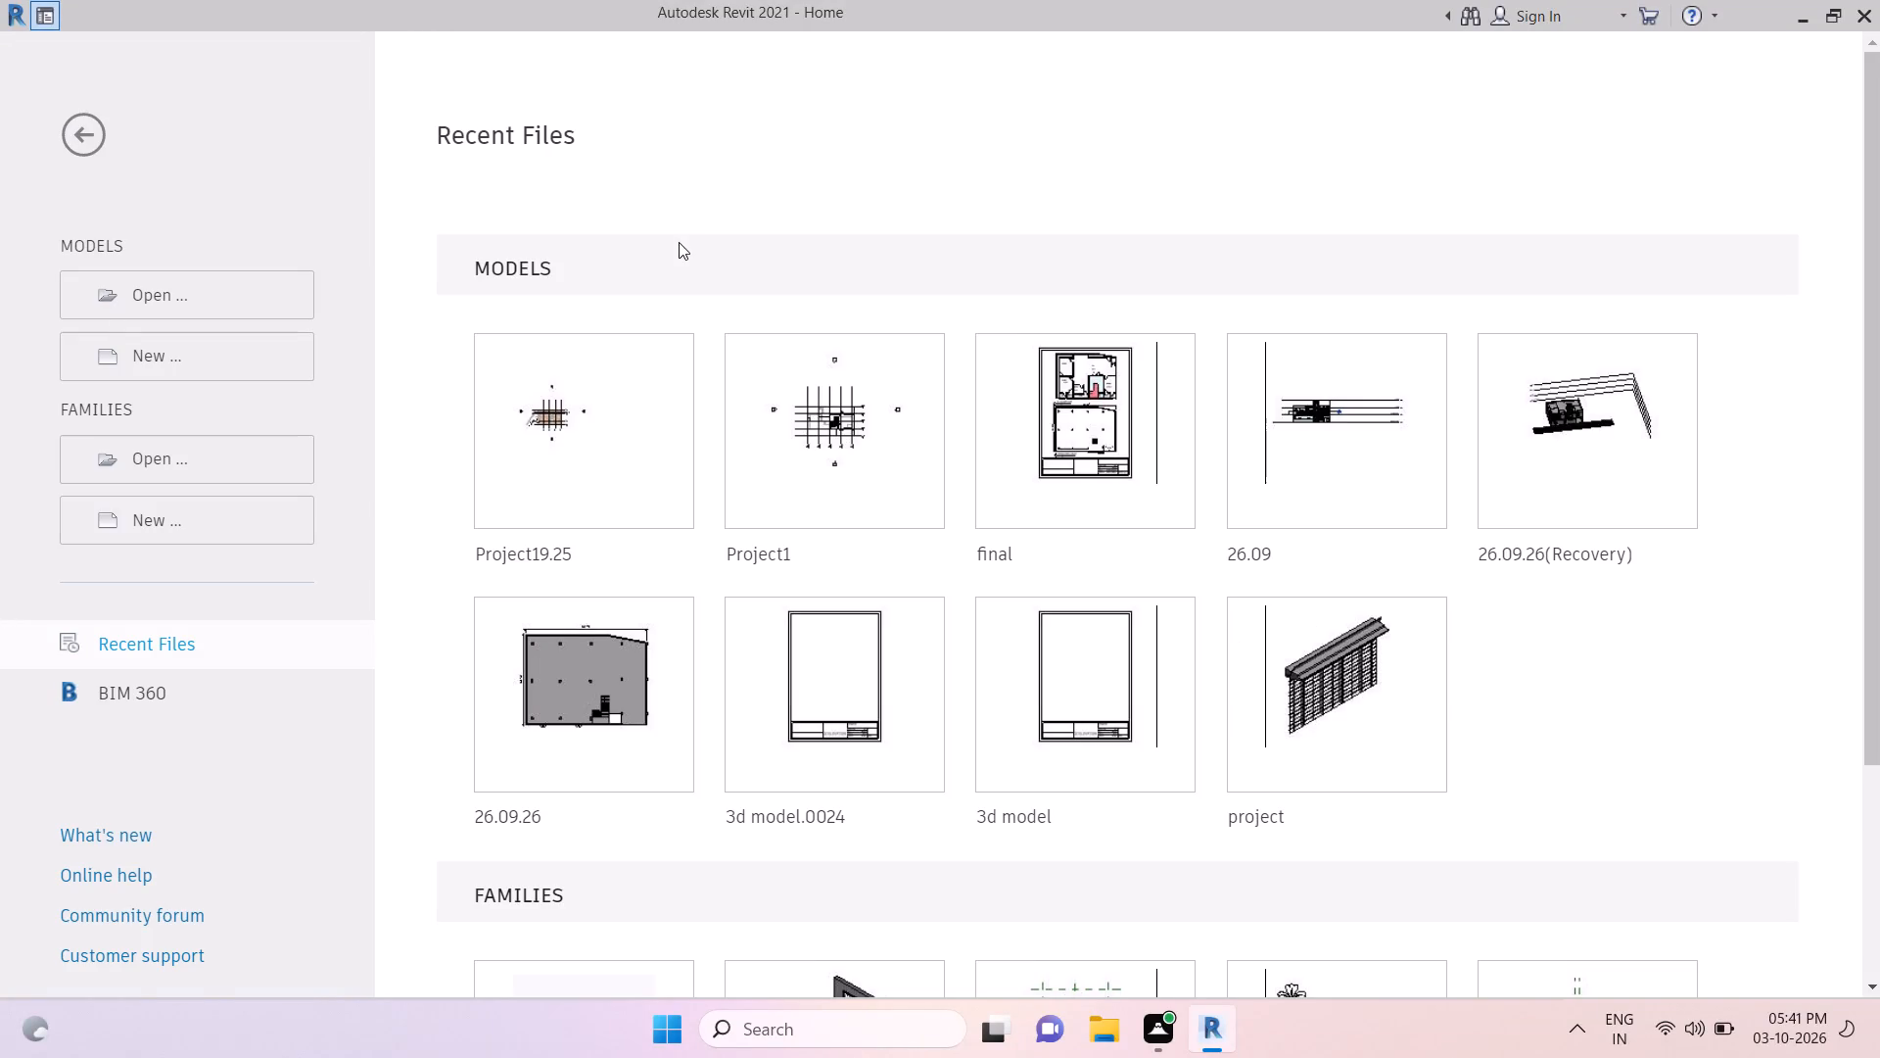
Open the recent project Project19.25.
left_click(594, 481, "ctrl")
left_click(594, 481, "ctrl")
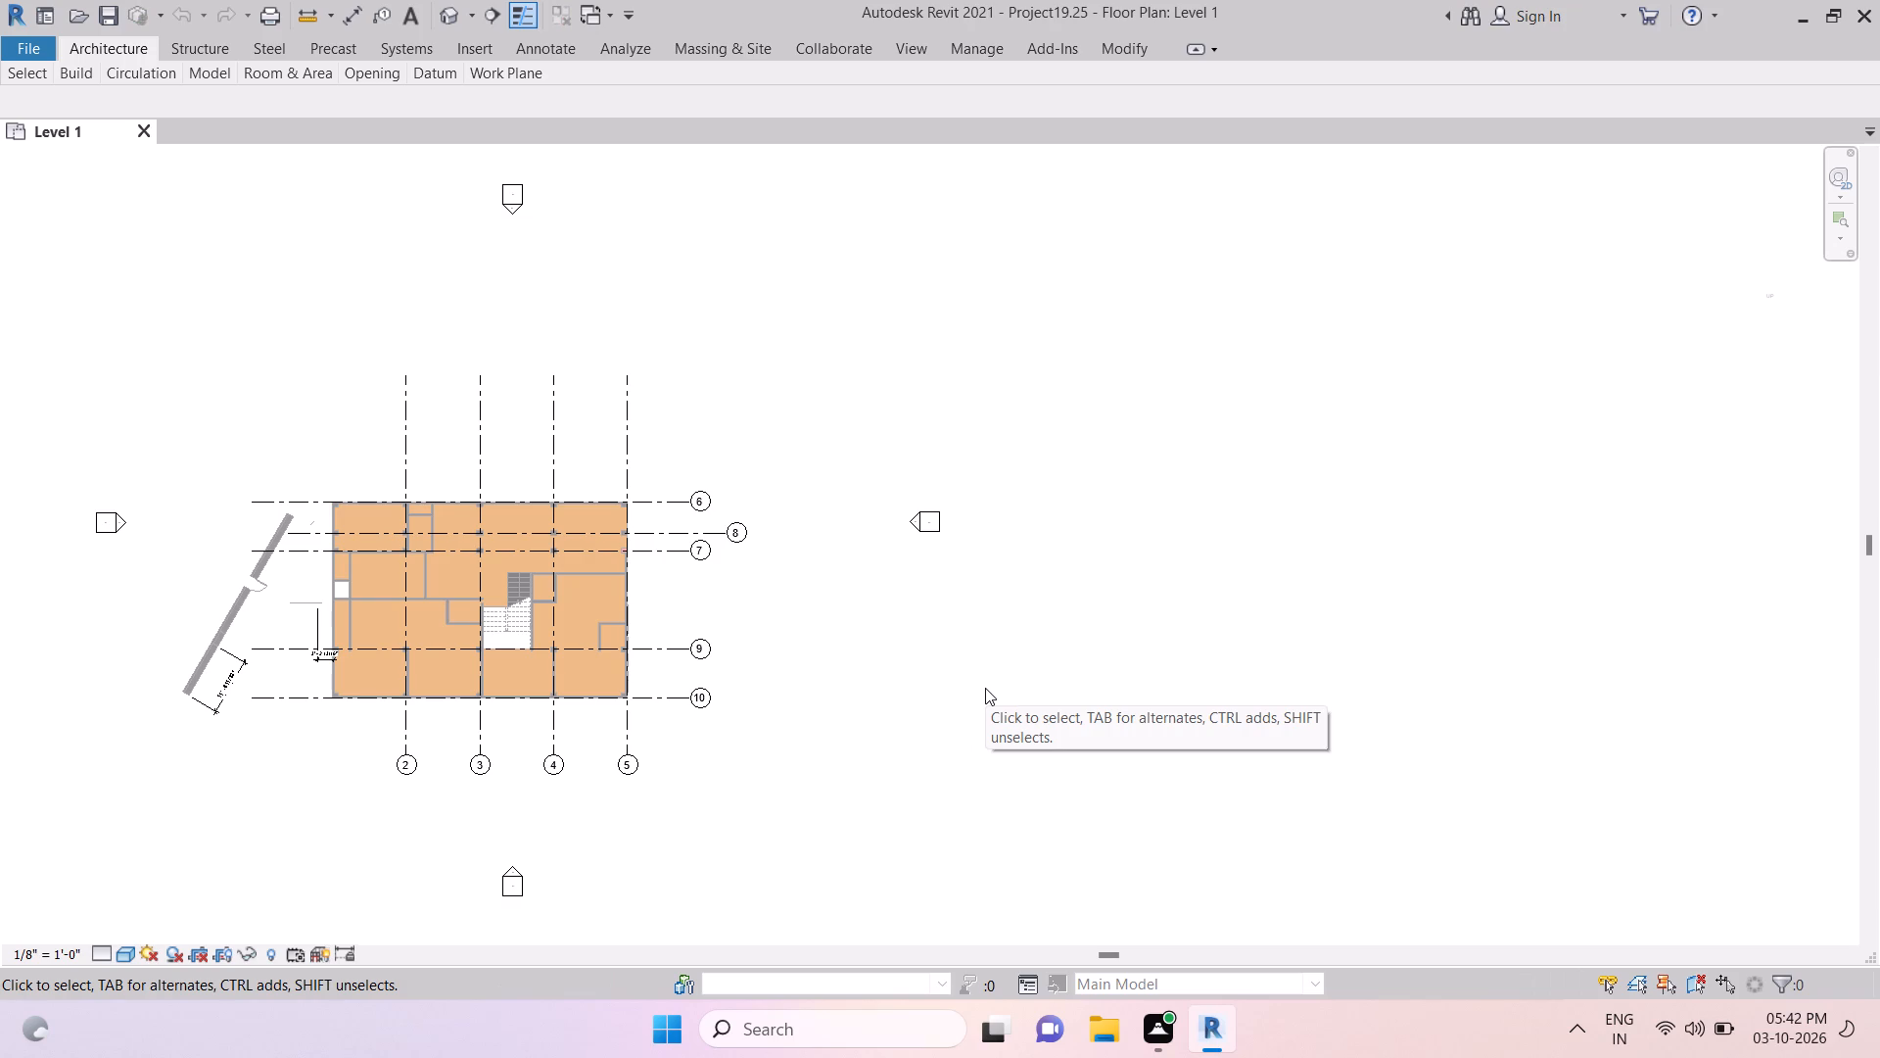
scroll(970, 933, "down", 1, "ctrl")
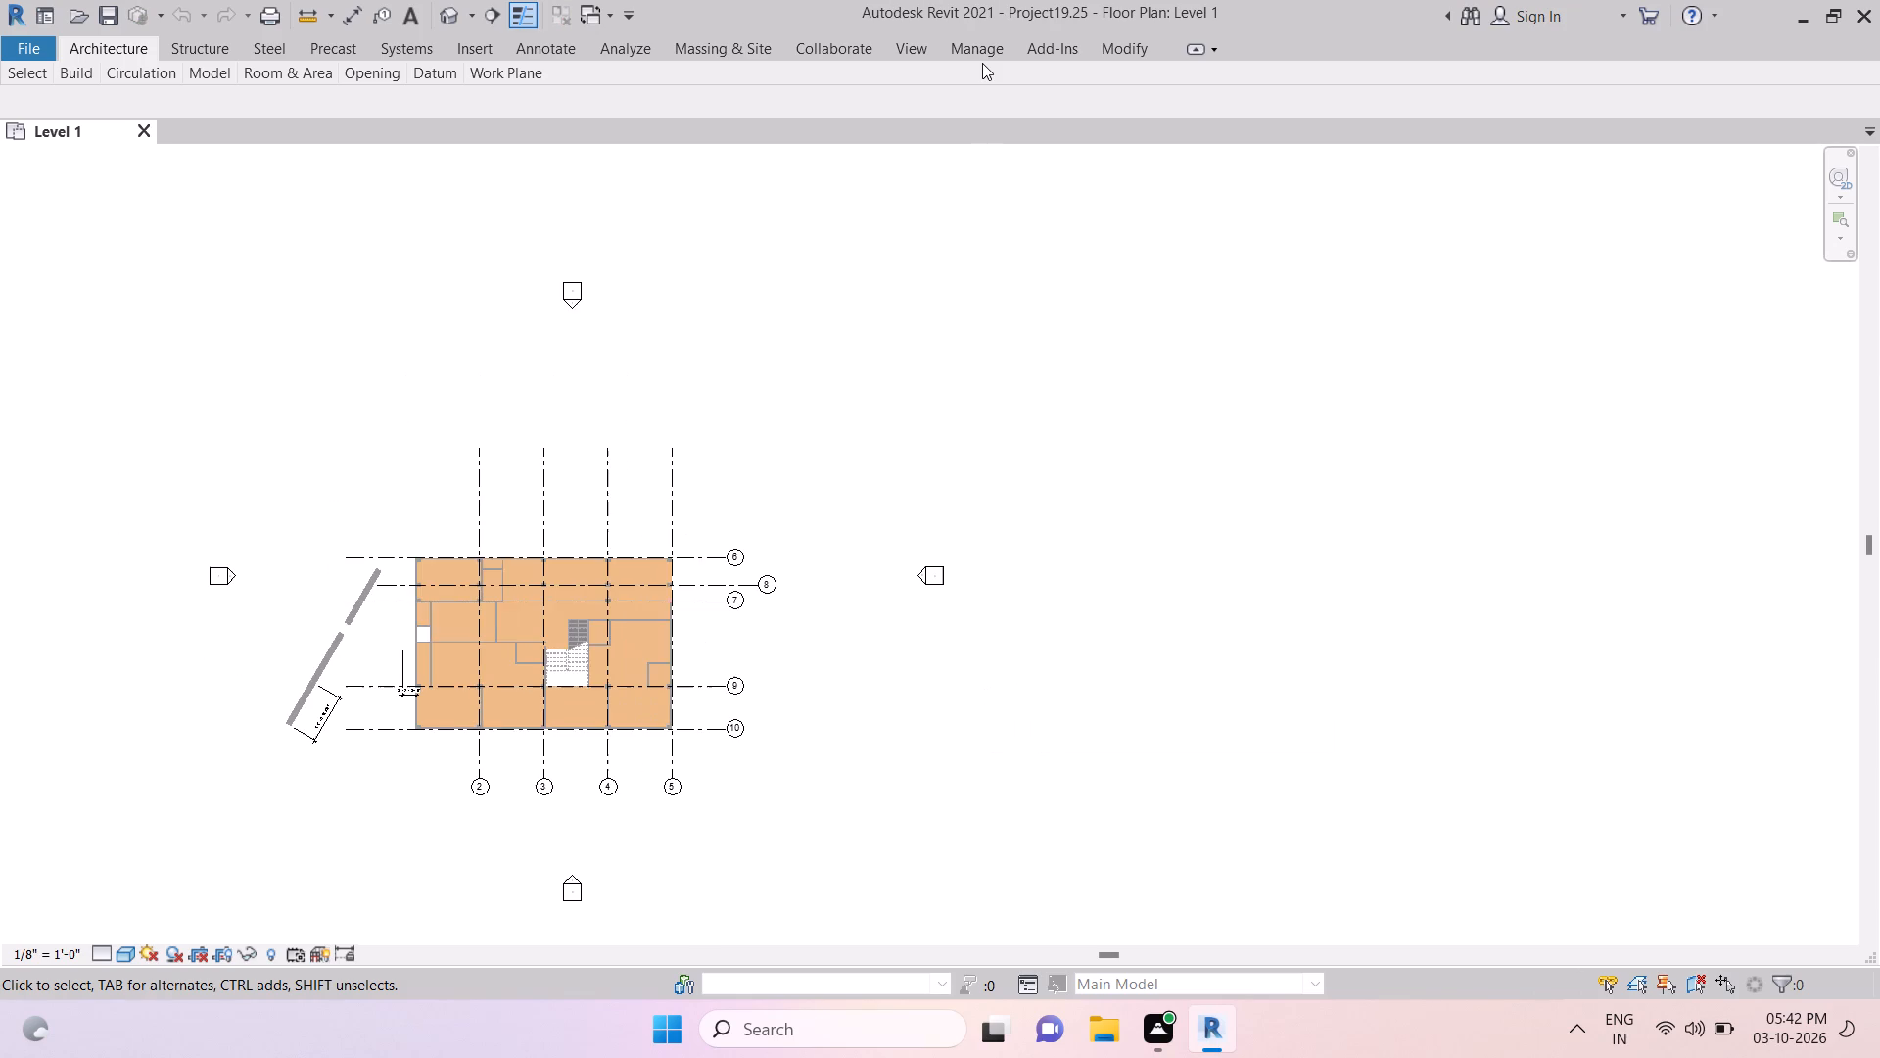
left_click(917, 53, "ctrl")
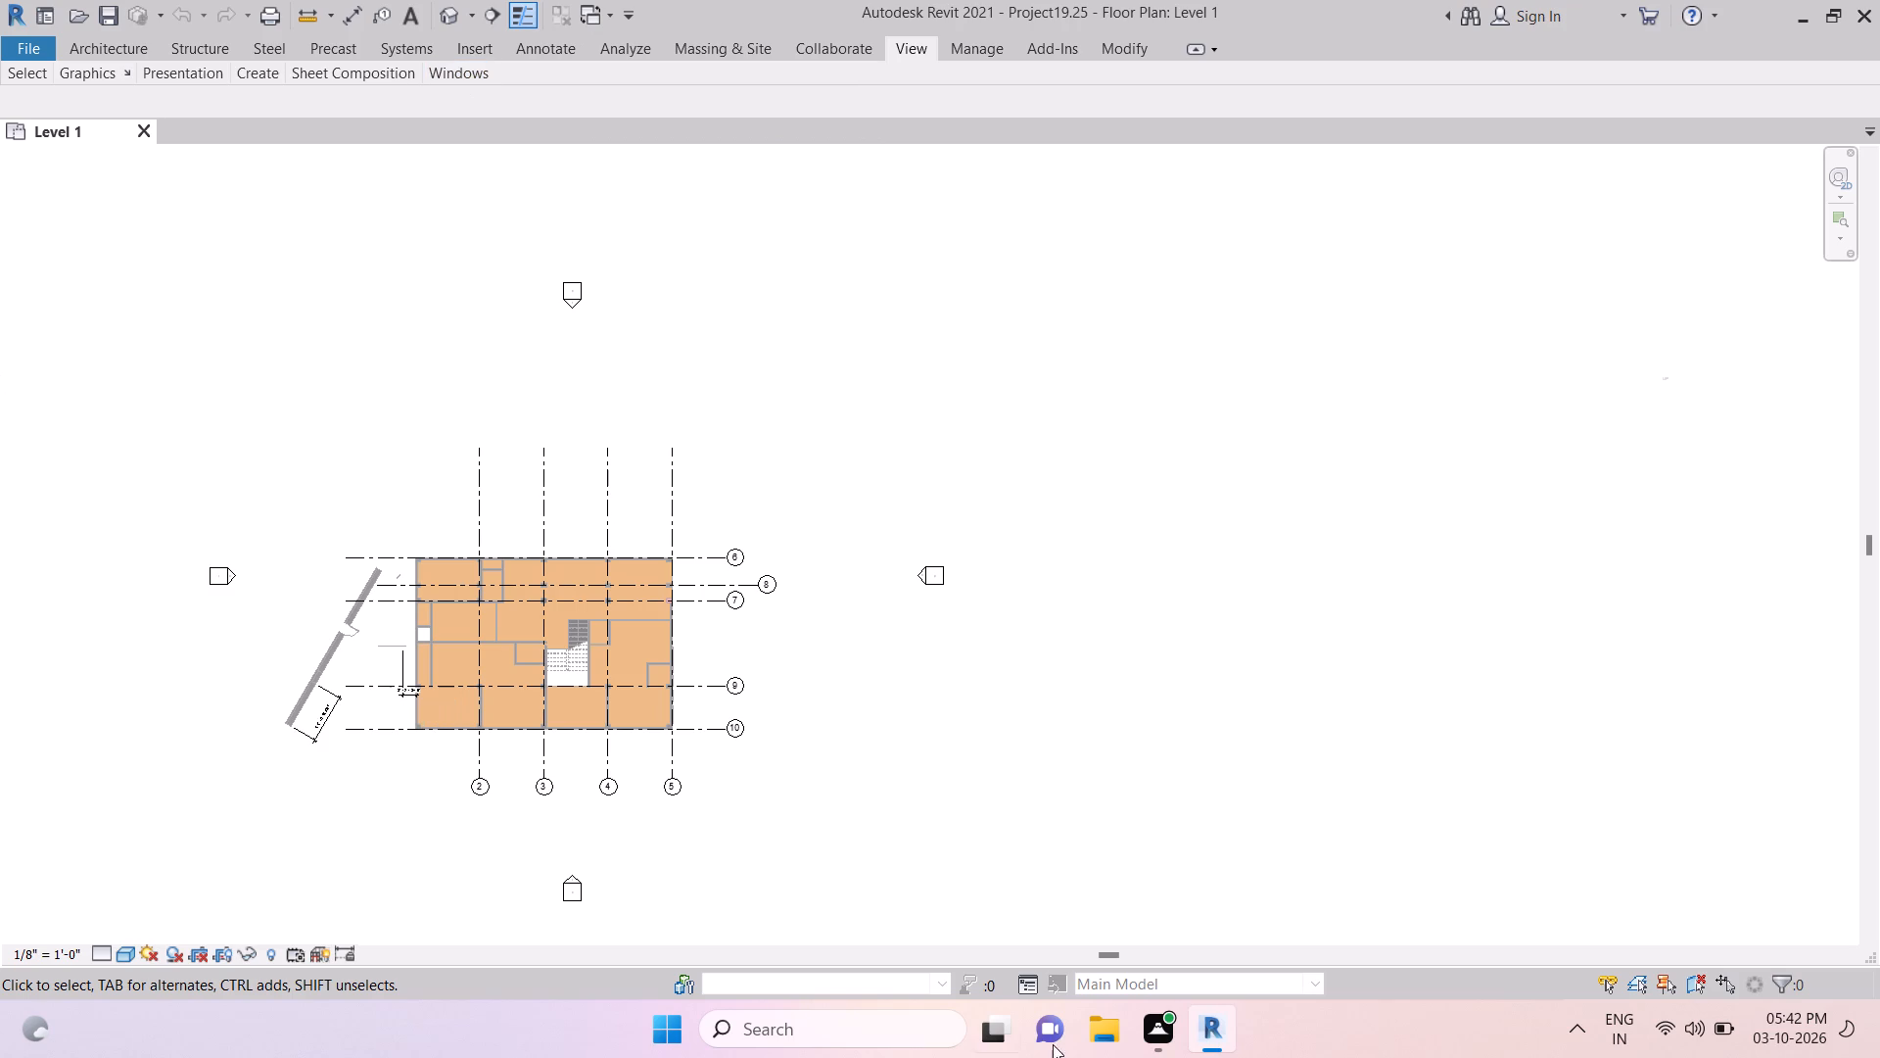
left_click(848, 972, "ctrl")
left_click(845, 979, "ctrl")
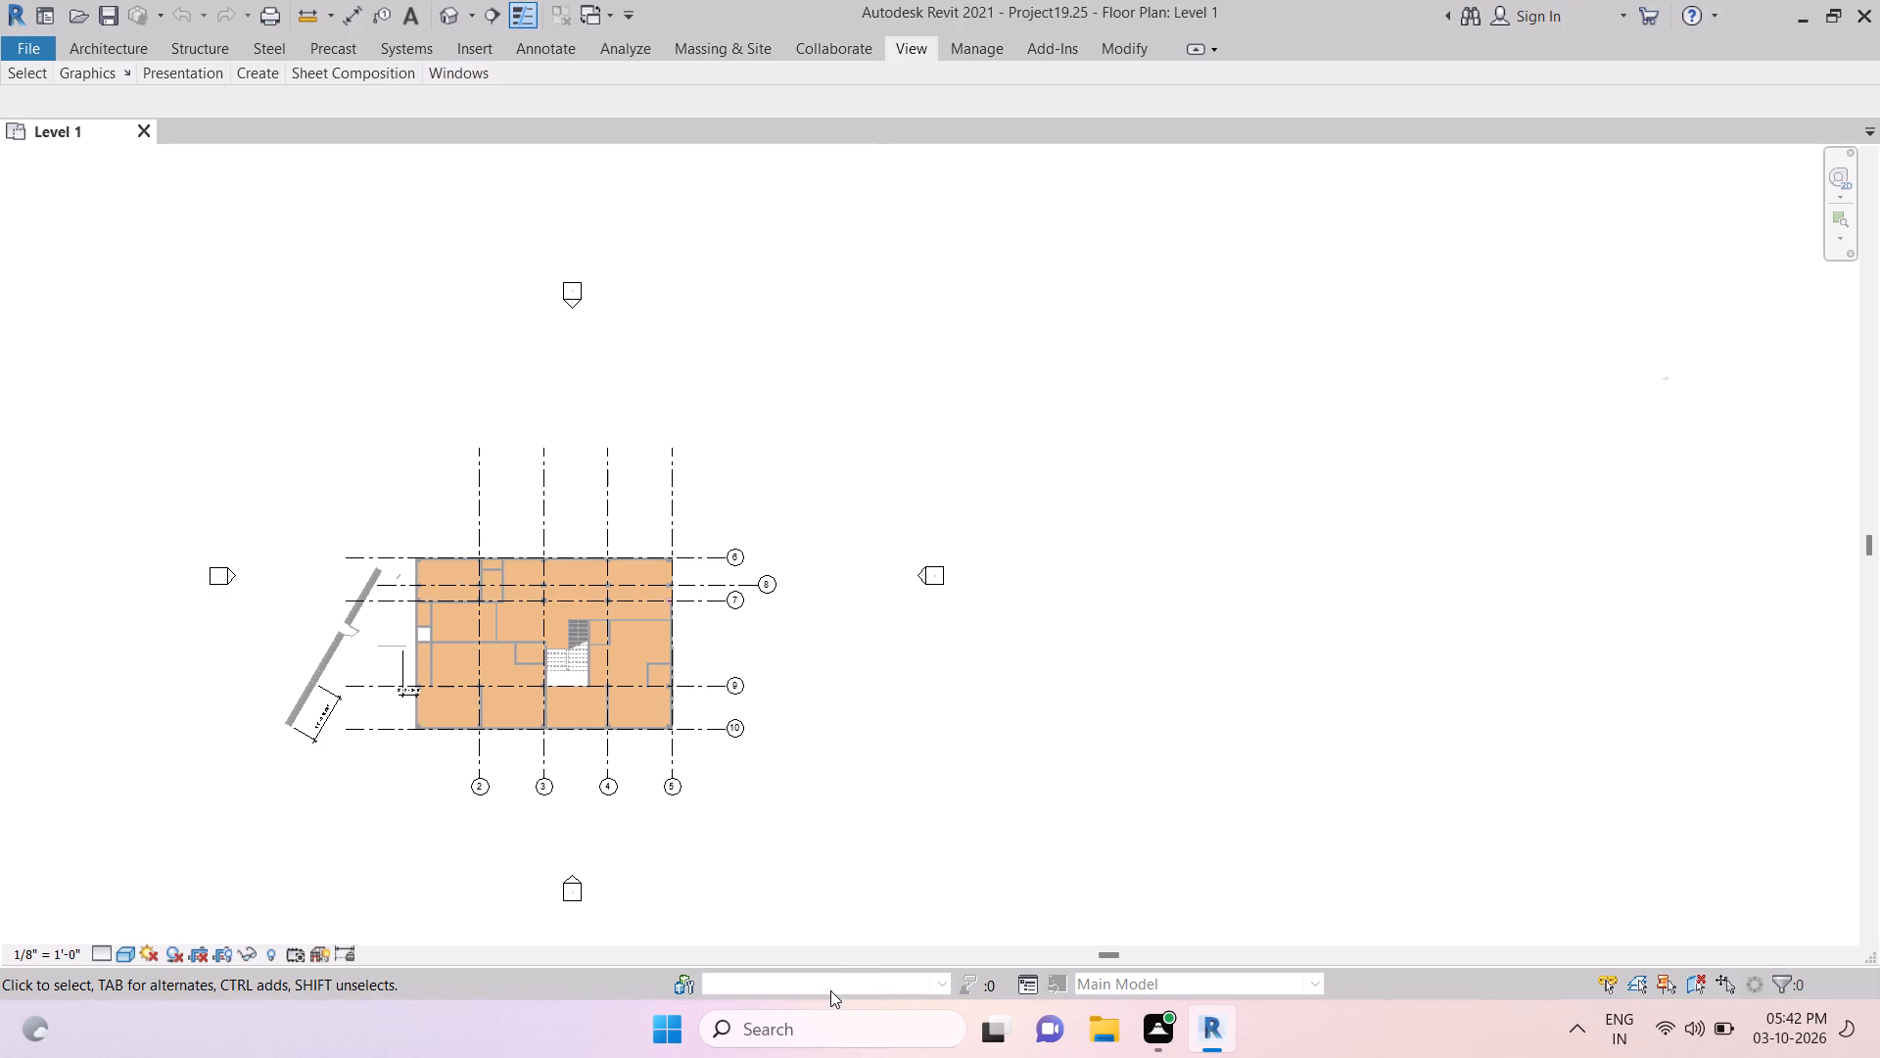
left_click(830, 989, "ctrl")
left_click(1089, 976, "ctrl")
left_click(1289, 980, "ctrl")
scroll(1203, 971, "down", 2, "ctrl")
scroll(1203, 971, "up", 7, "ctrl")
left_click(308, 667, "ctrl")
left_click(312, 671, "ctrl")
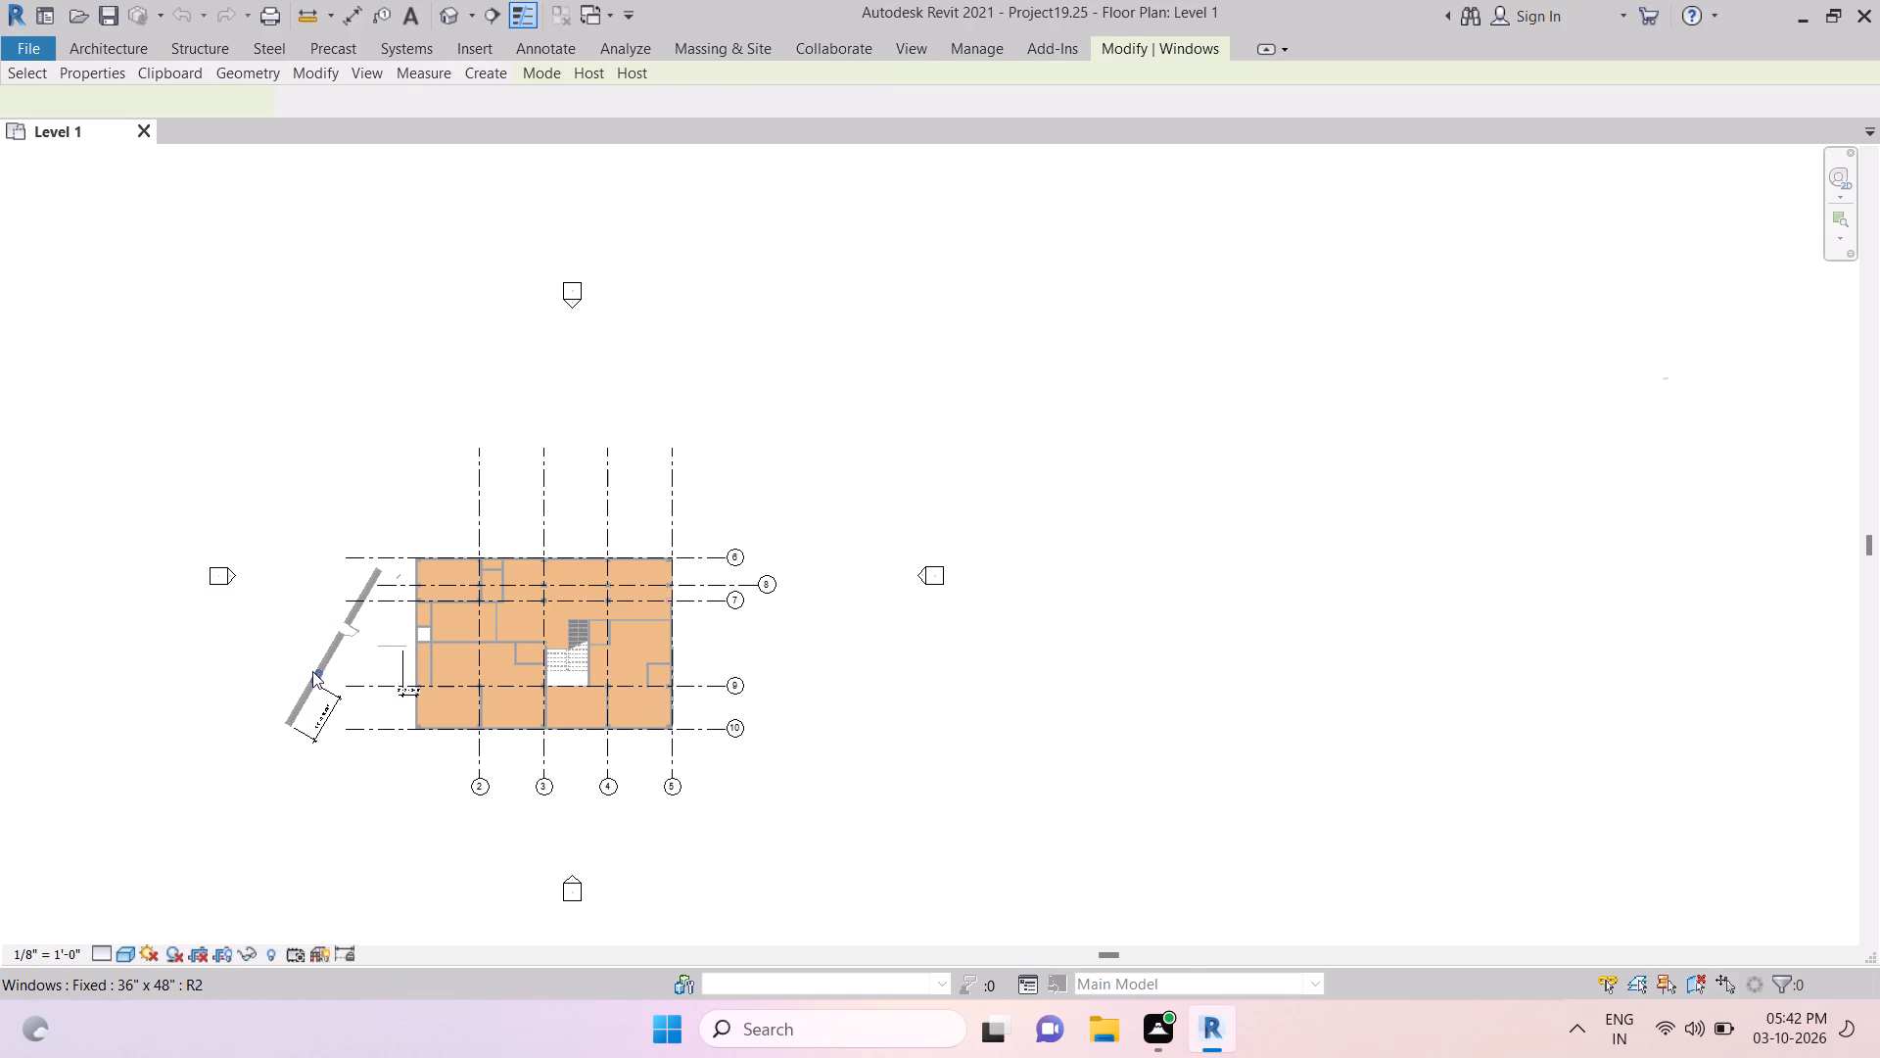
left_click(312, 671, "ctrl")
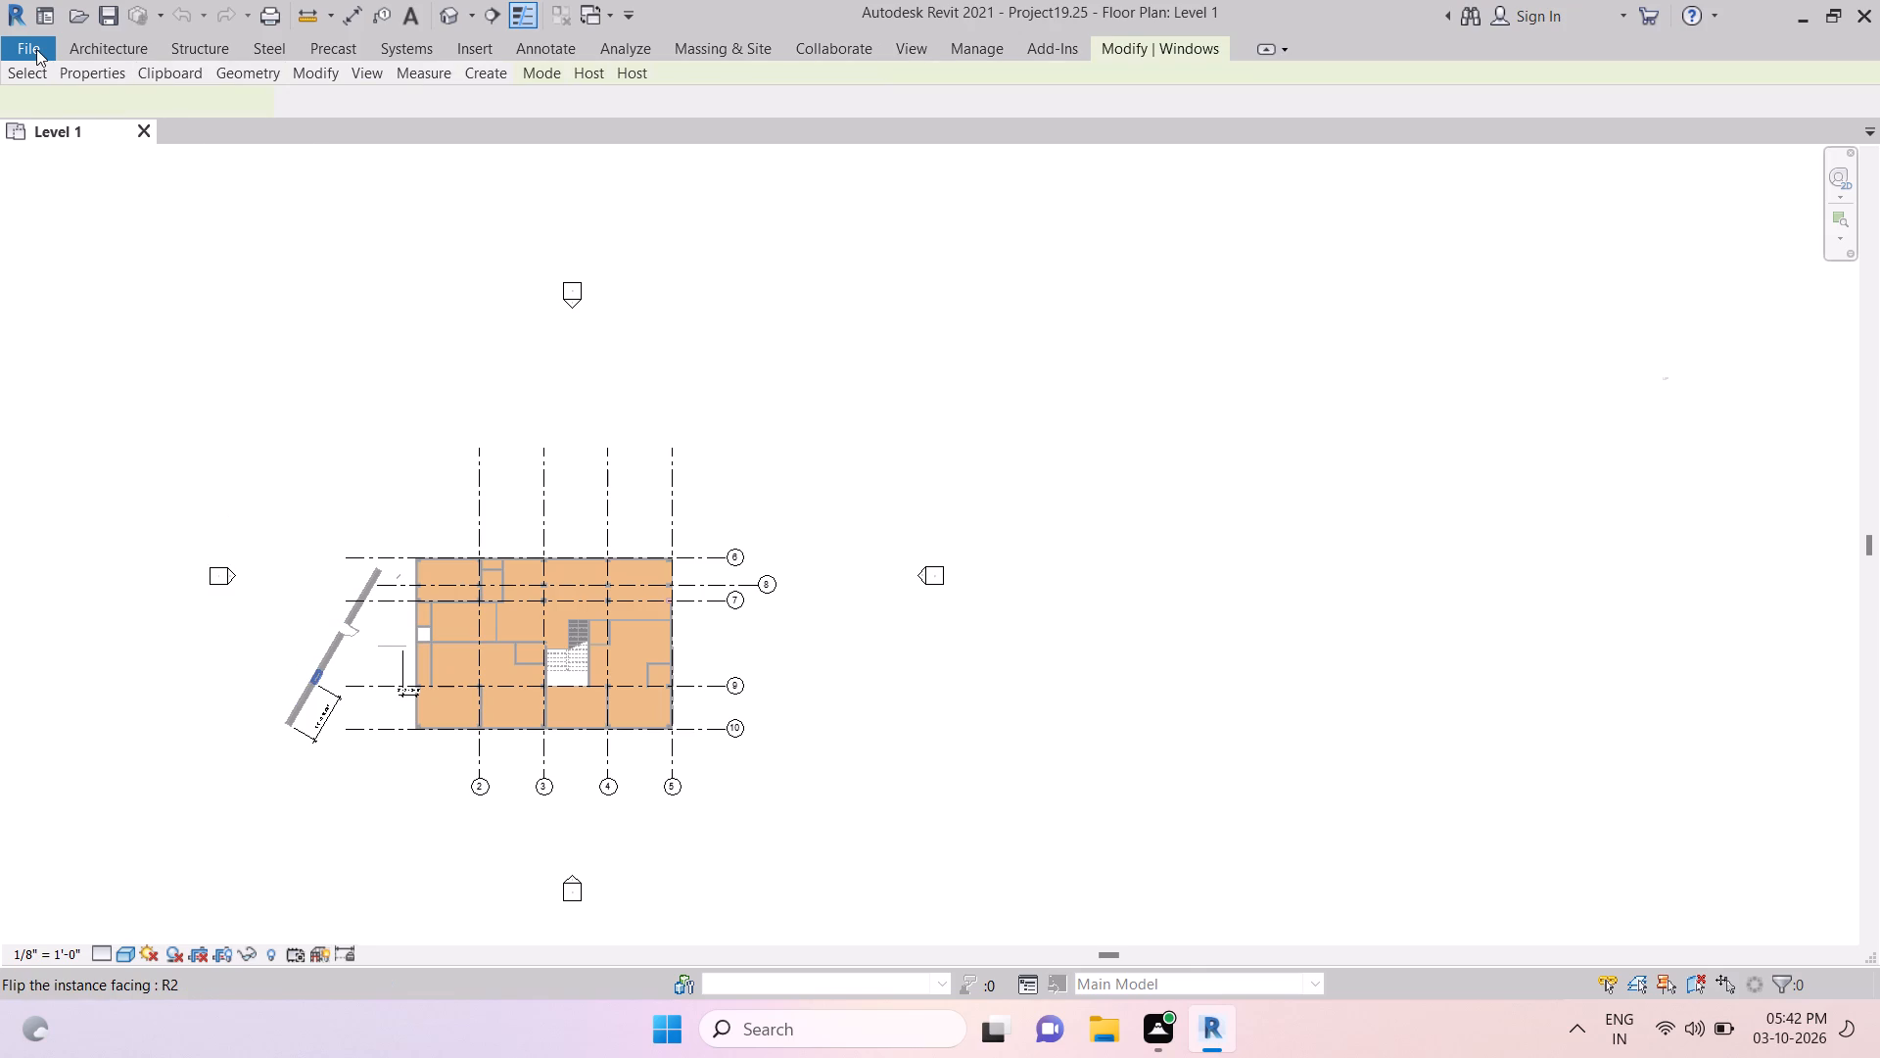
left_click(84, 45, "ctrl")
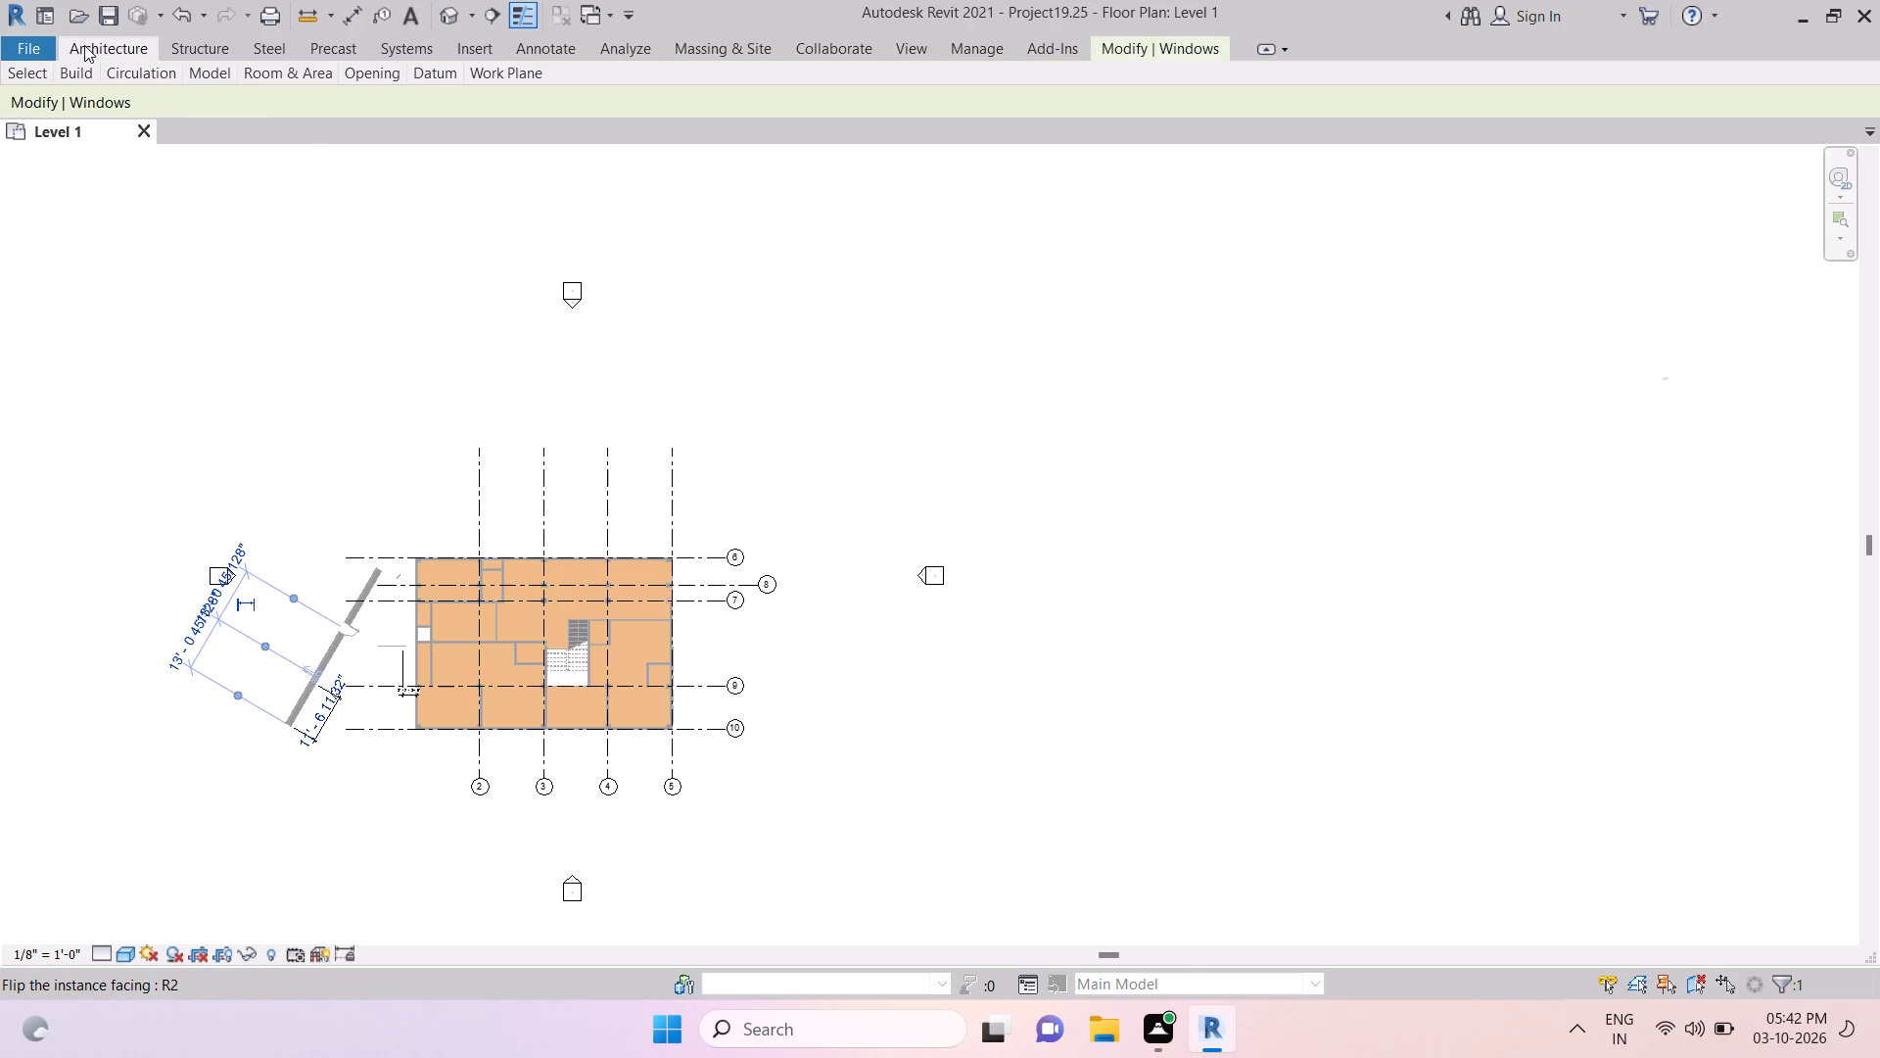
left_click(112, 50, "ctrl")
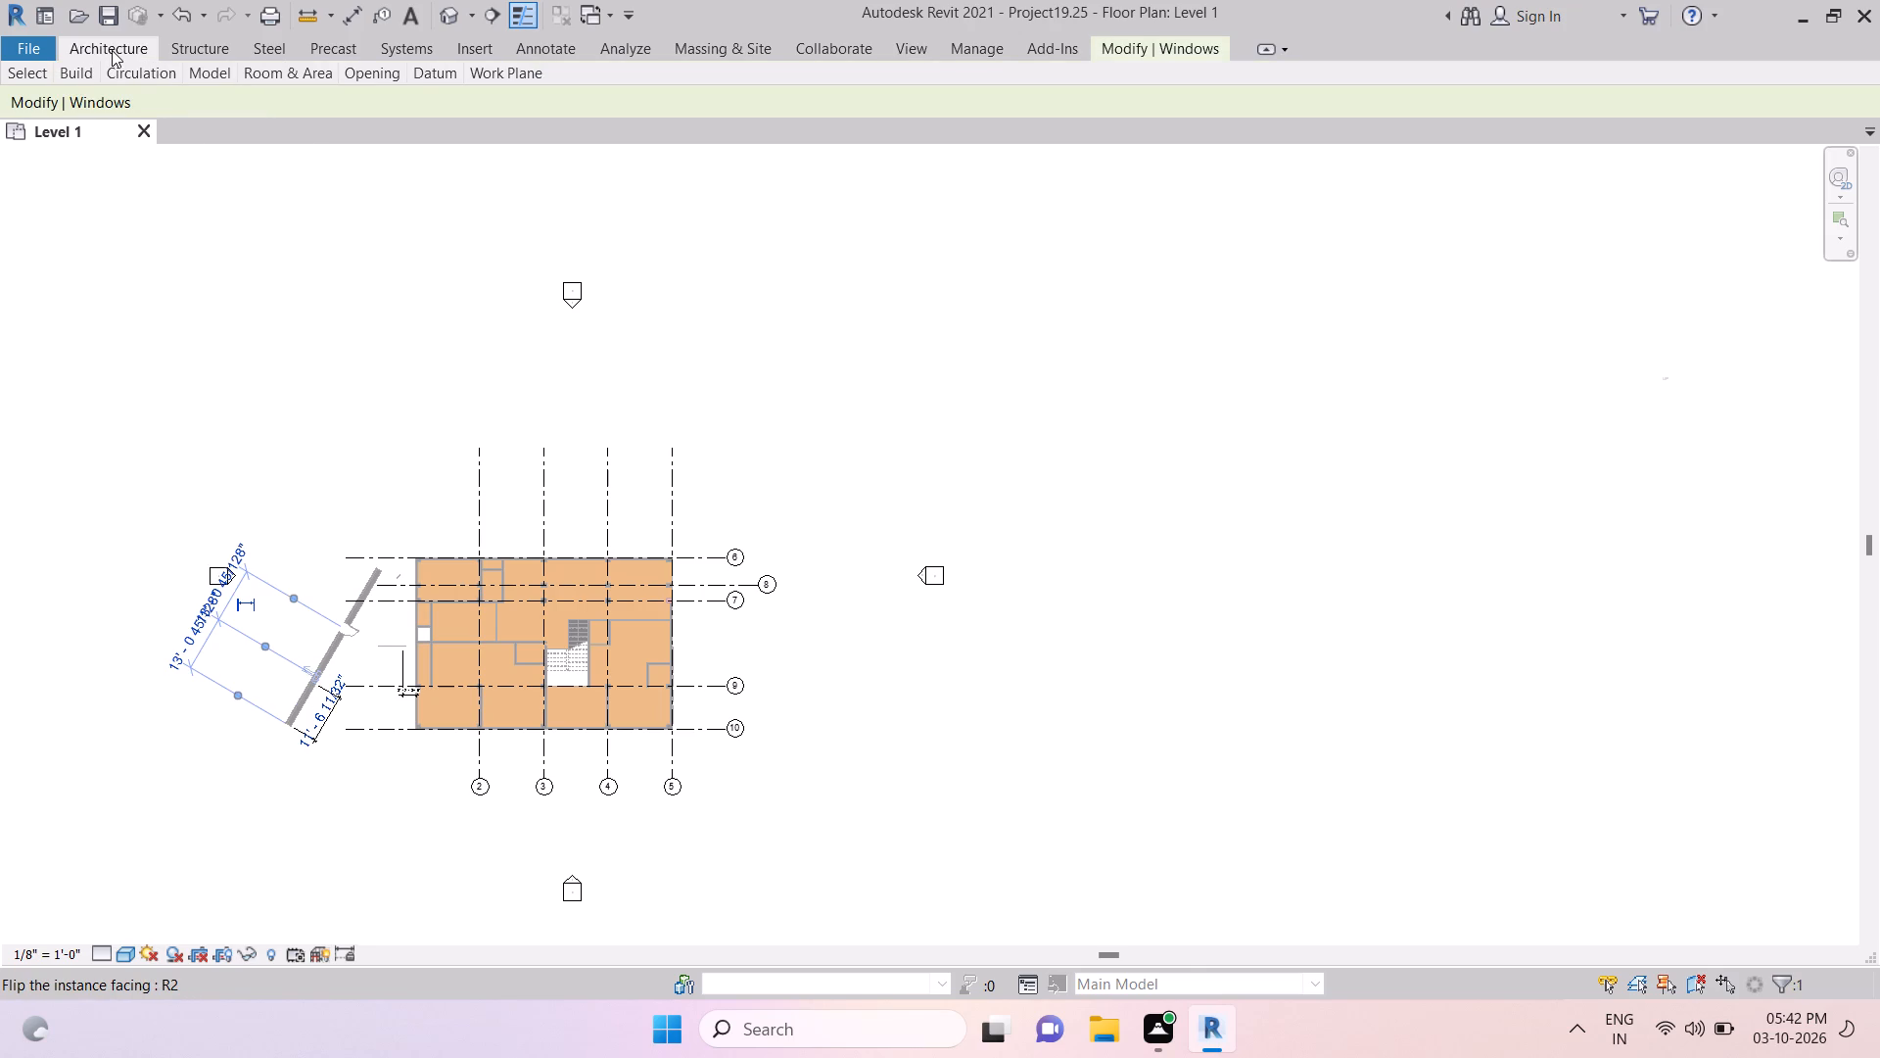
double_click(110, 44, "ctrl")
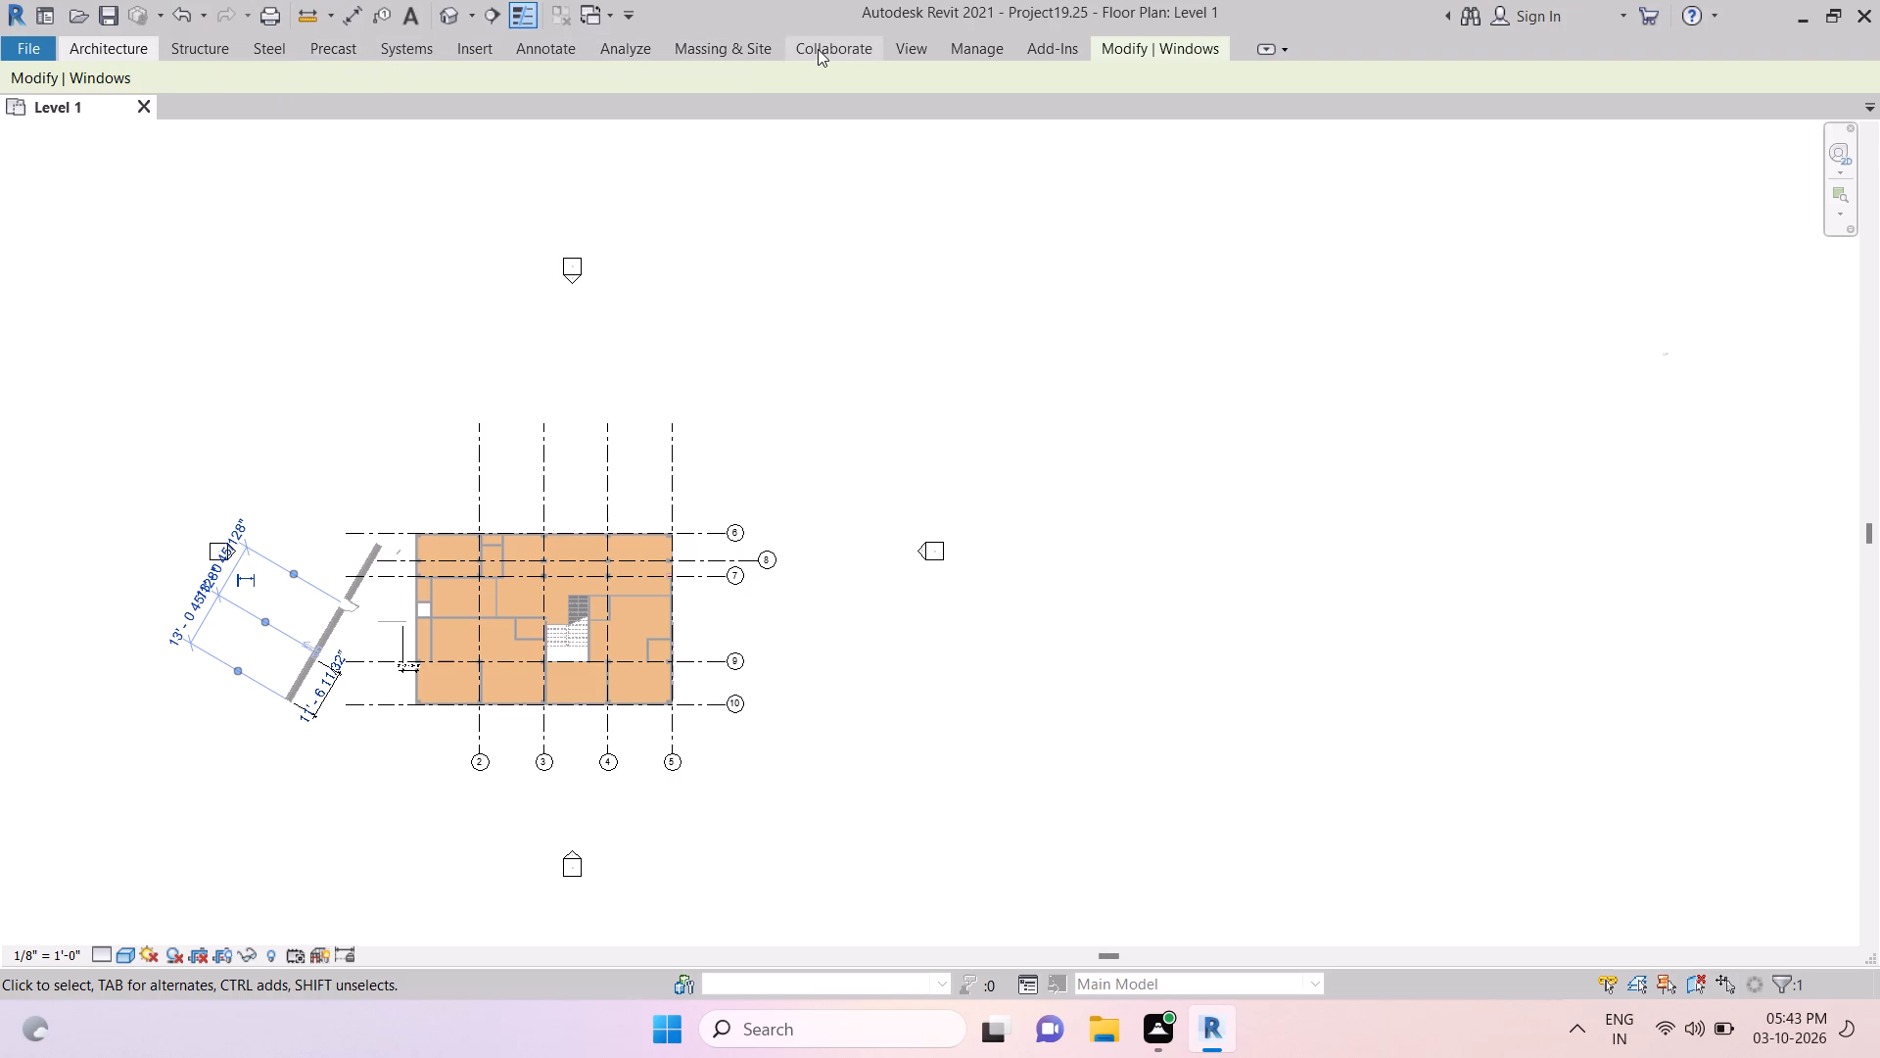
Open the default 3D view of the project.
left_click(900, 57, "ctrl")
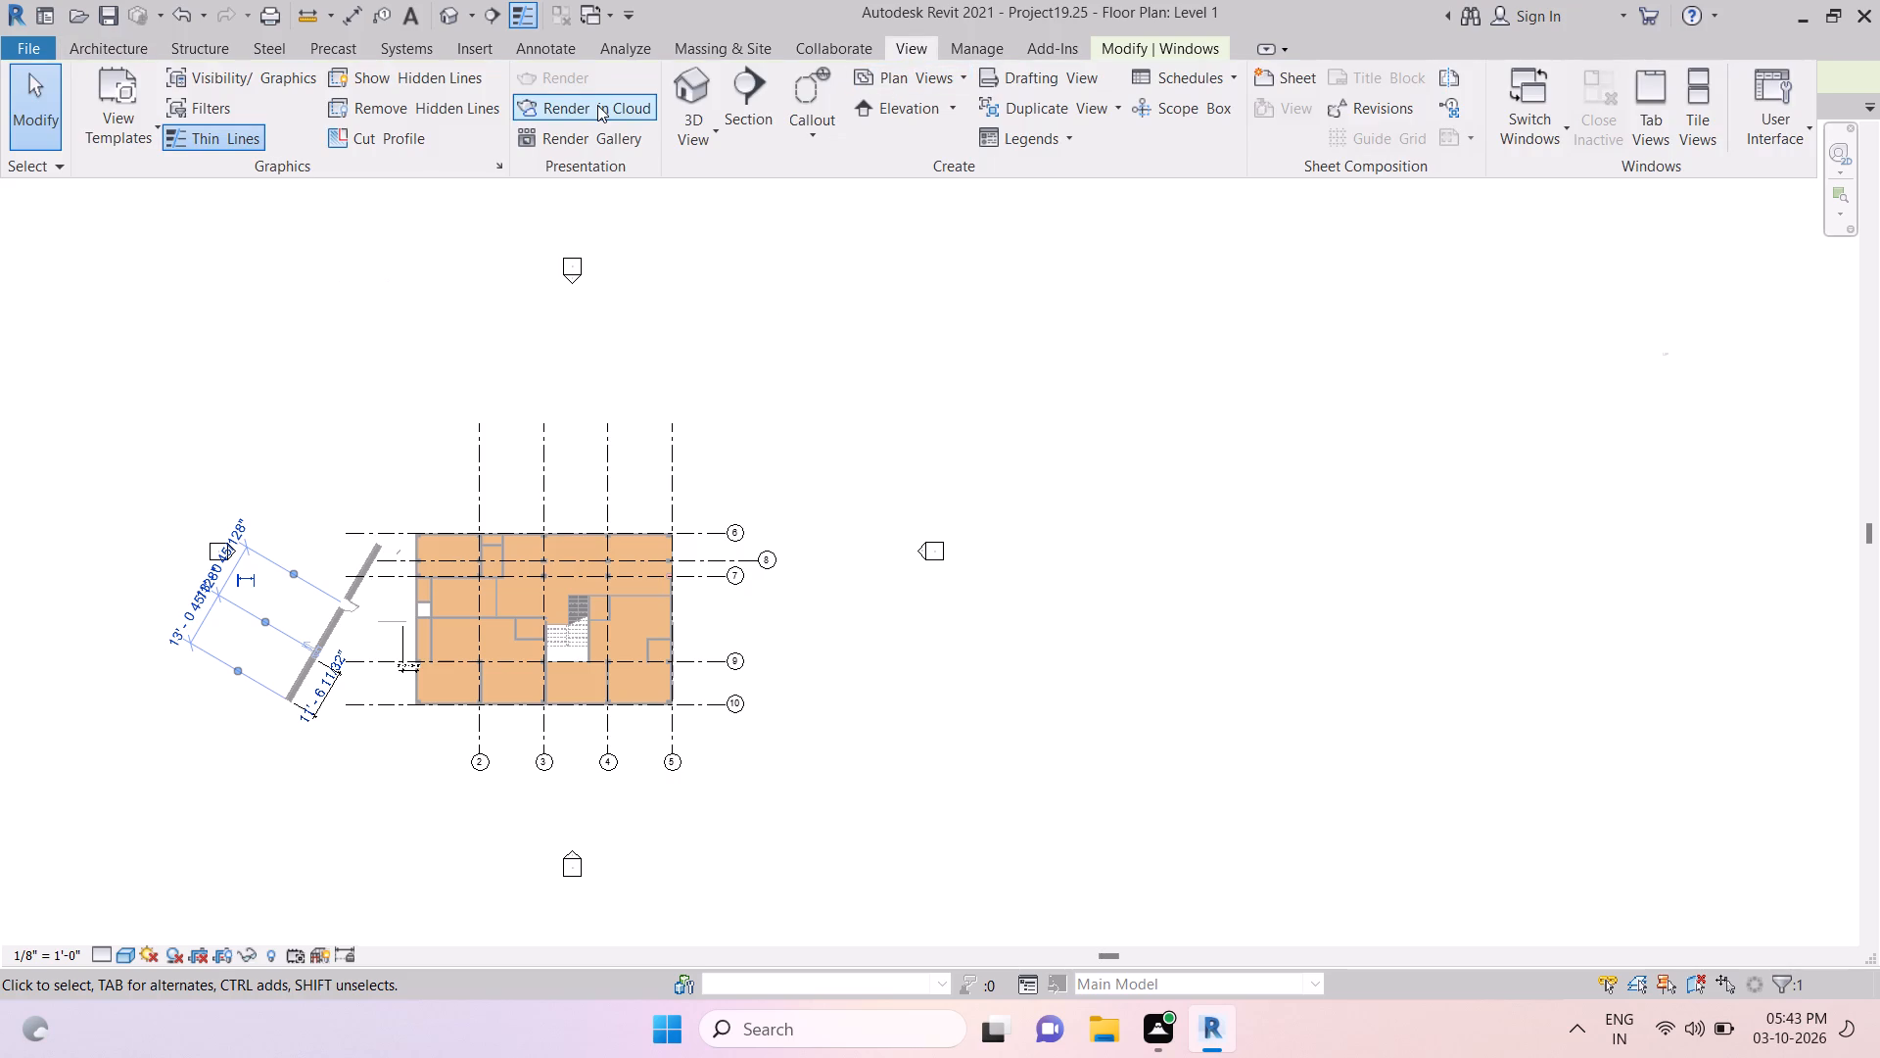
left_click(679, 104, "ctrl")
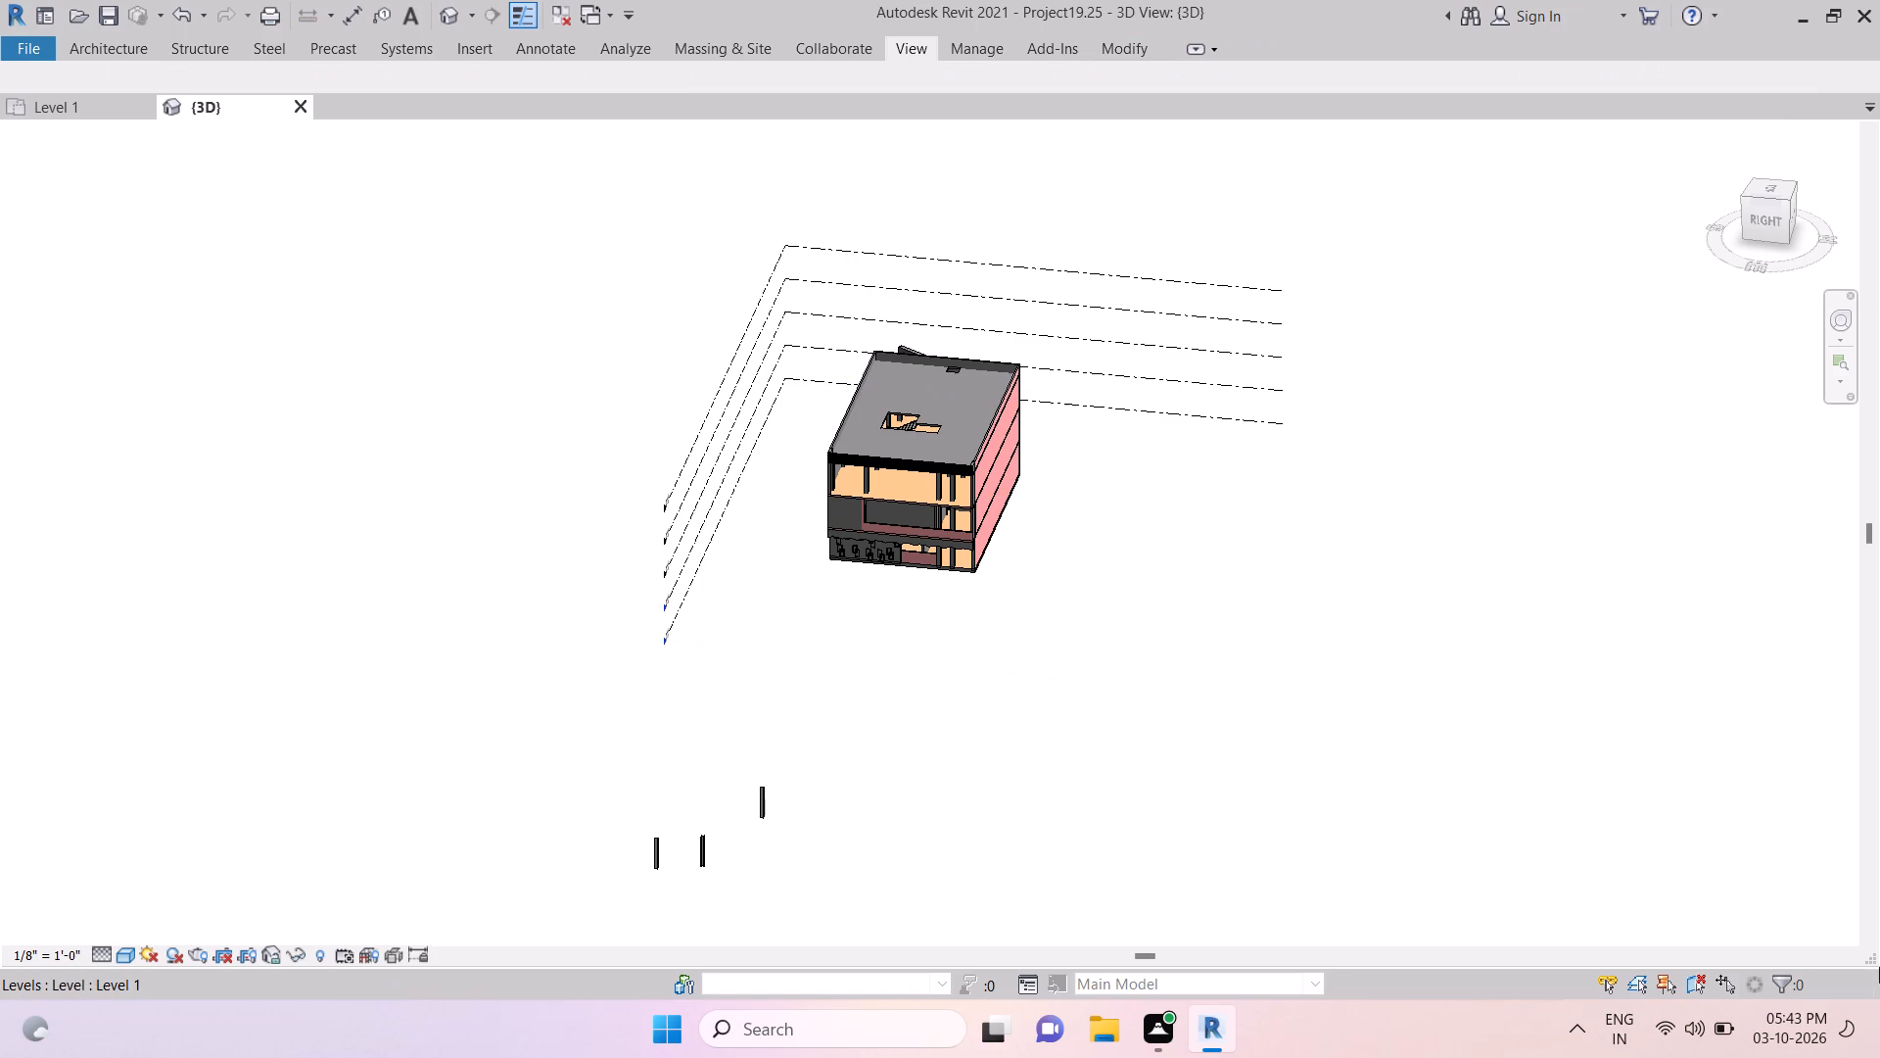
Examine the building model, its level lines and the detached columns in the 3D view.
scroll(1879, 1057, "down", 2, "ctrl")
scroll(1879, 1057, "up", 6, "ctrl")
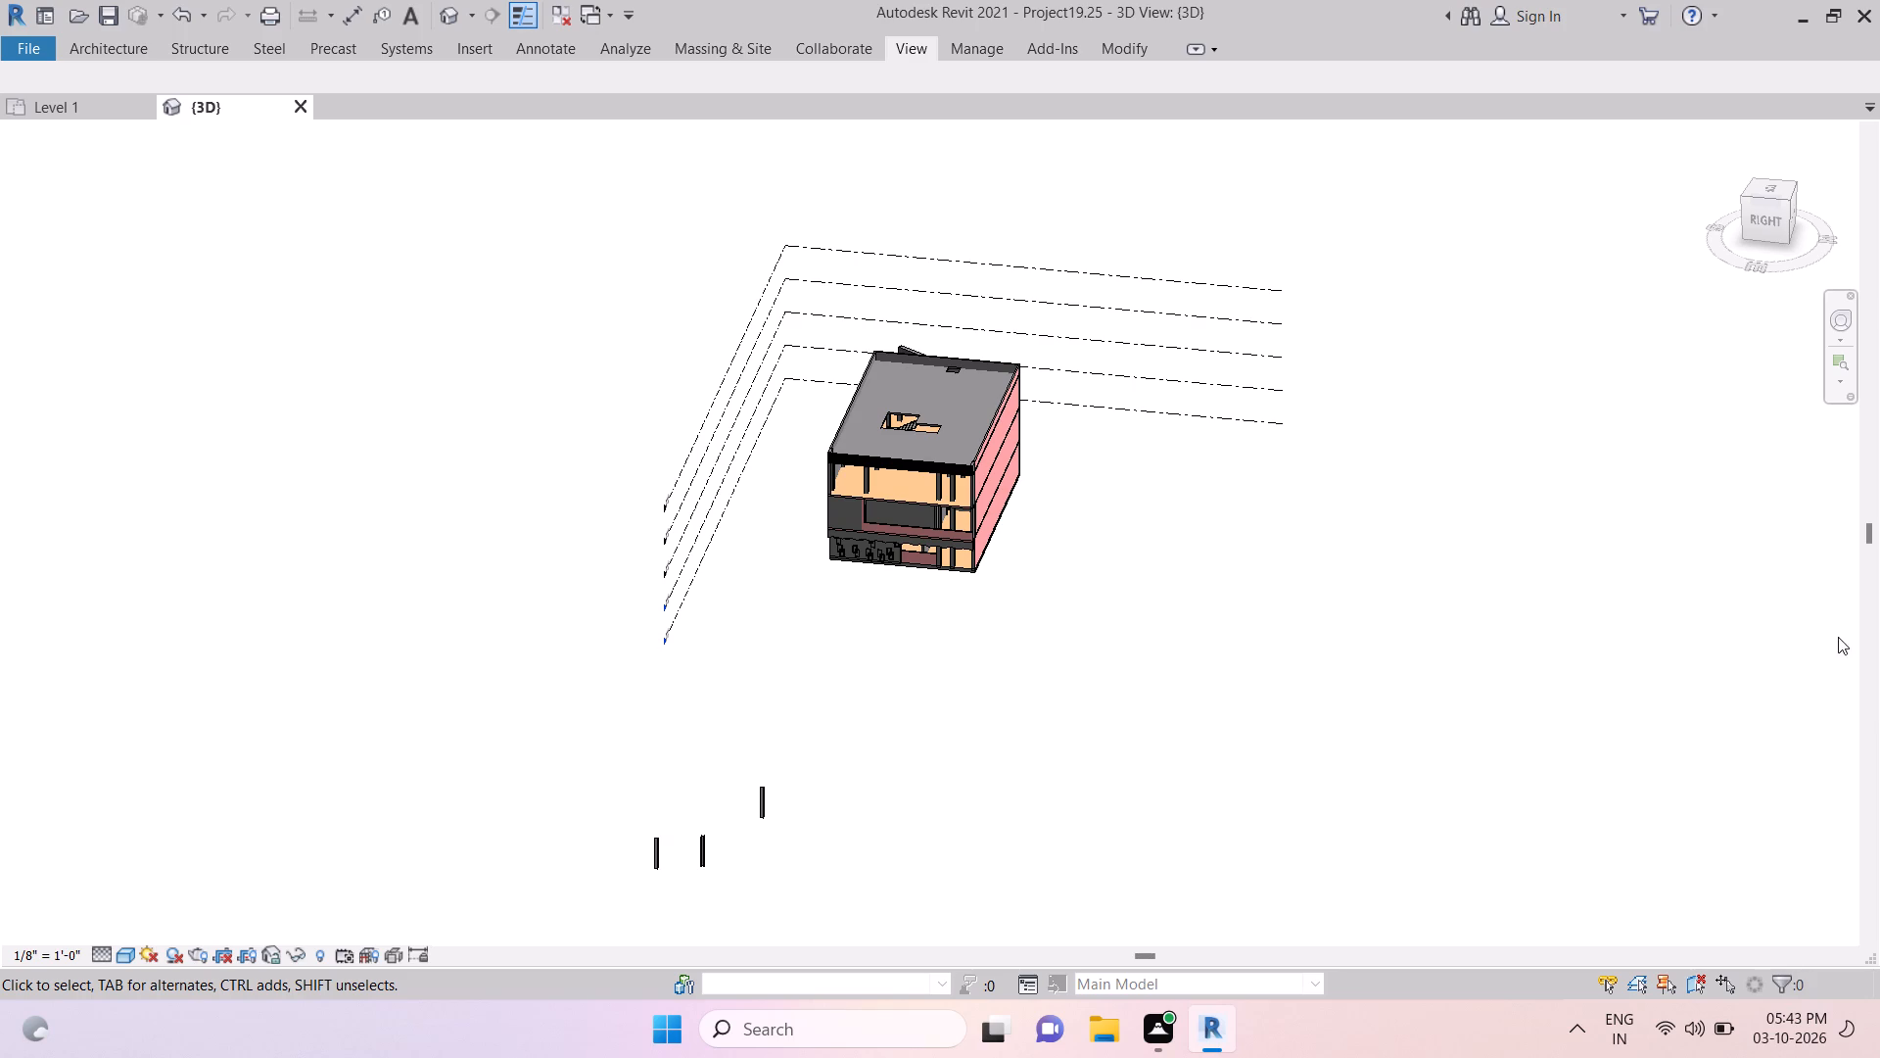
scroll(1458, 682, "down", 5, "ctrl")
scroll(1458, 682, "up", 8, "ctrl")
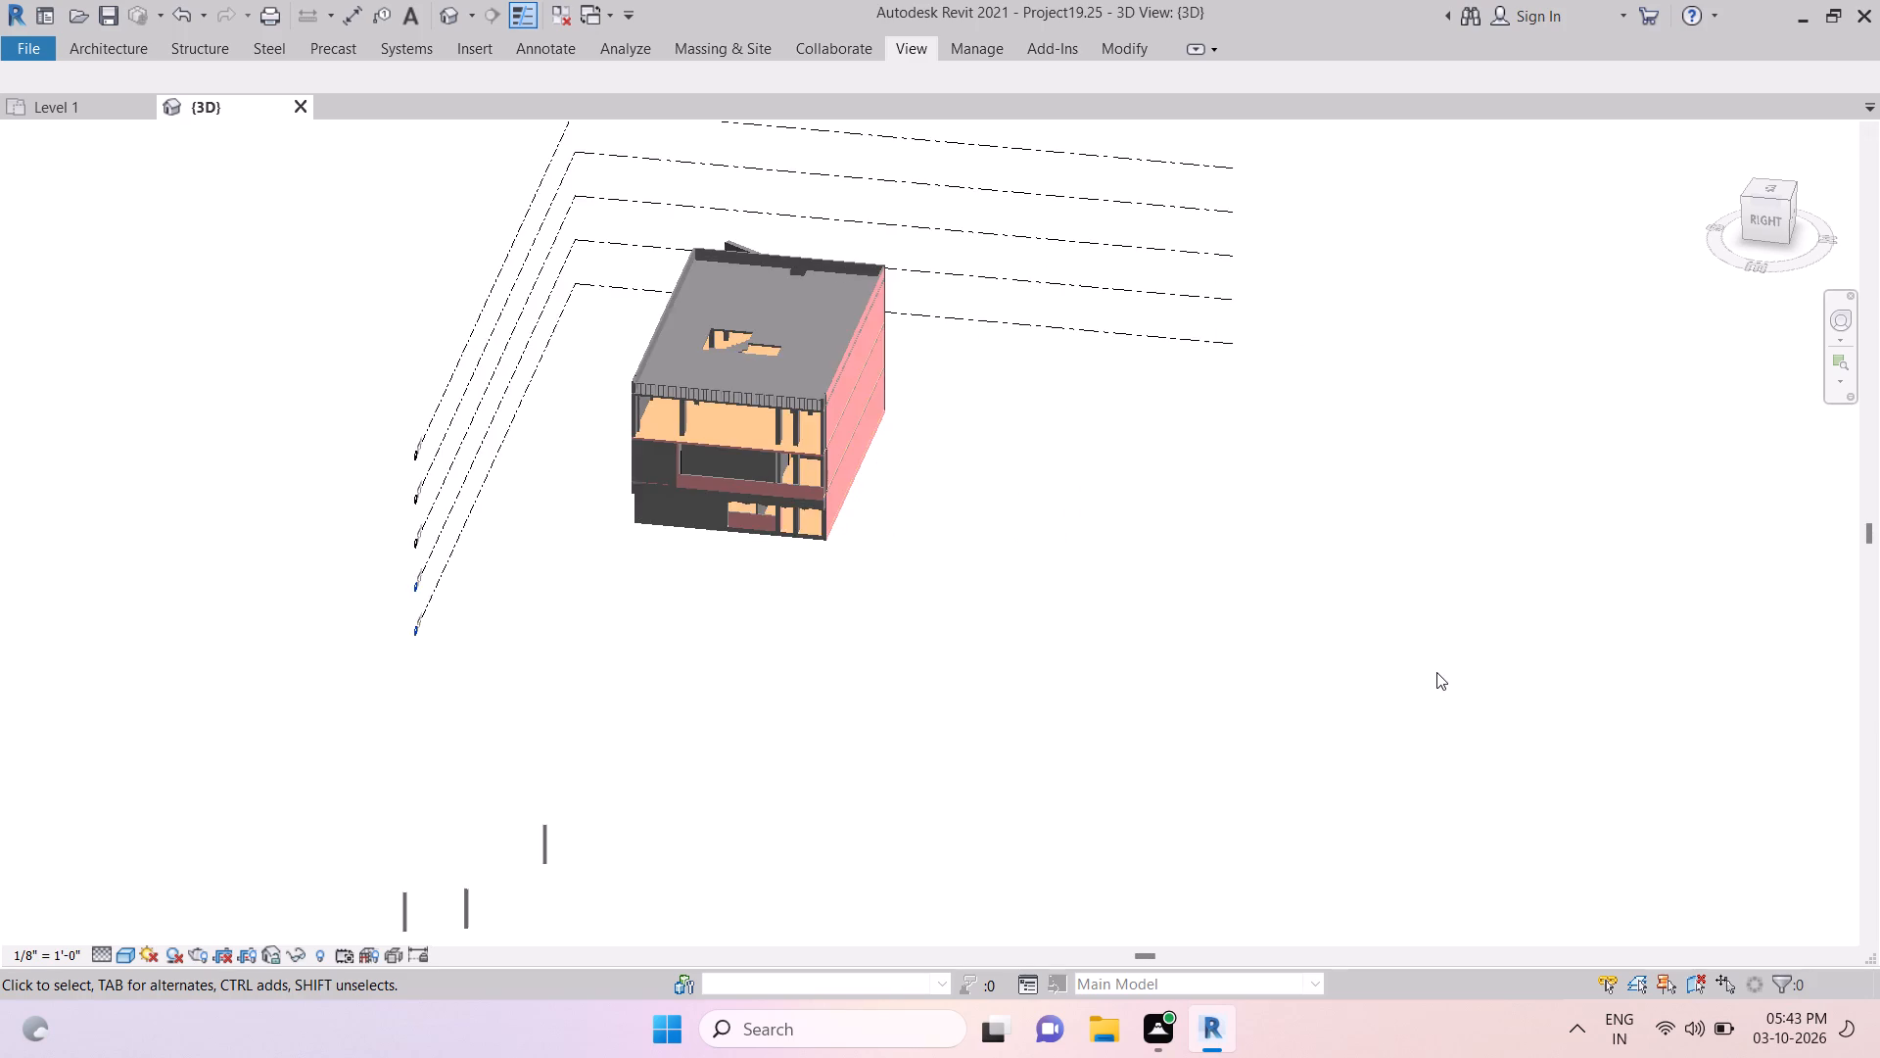
scroll(1436, 672, "down", 5, "ctrl")
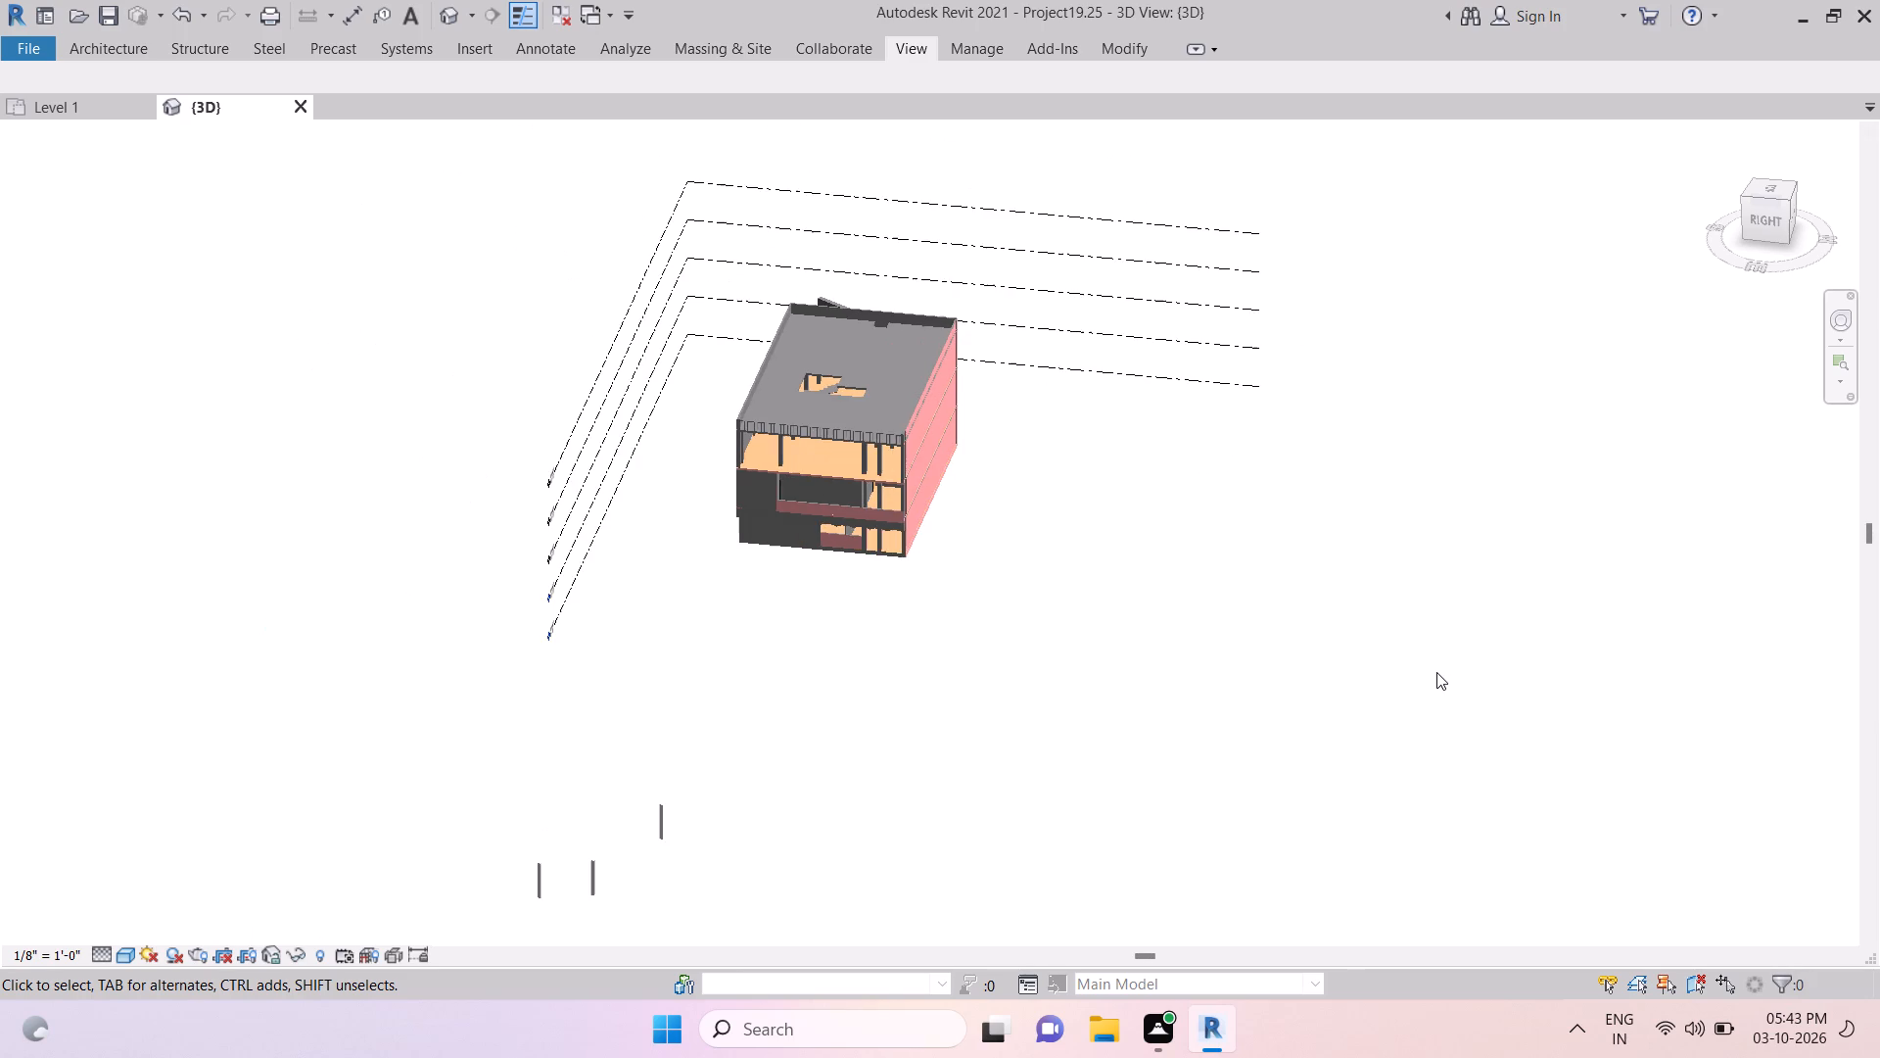
scroll(1436, 672, "up", 8, "ctrl")
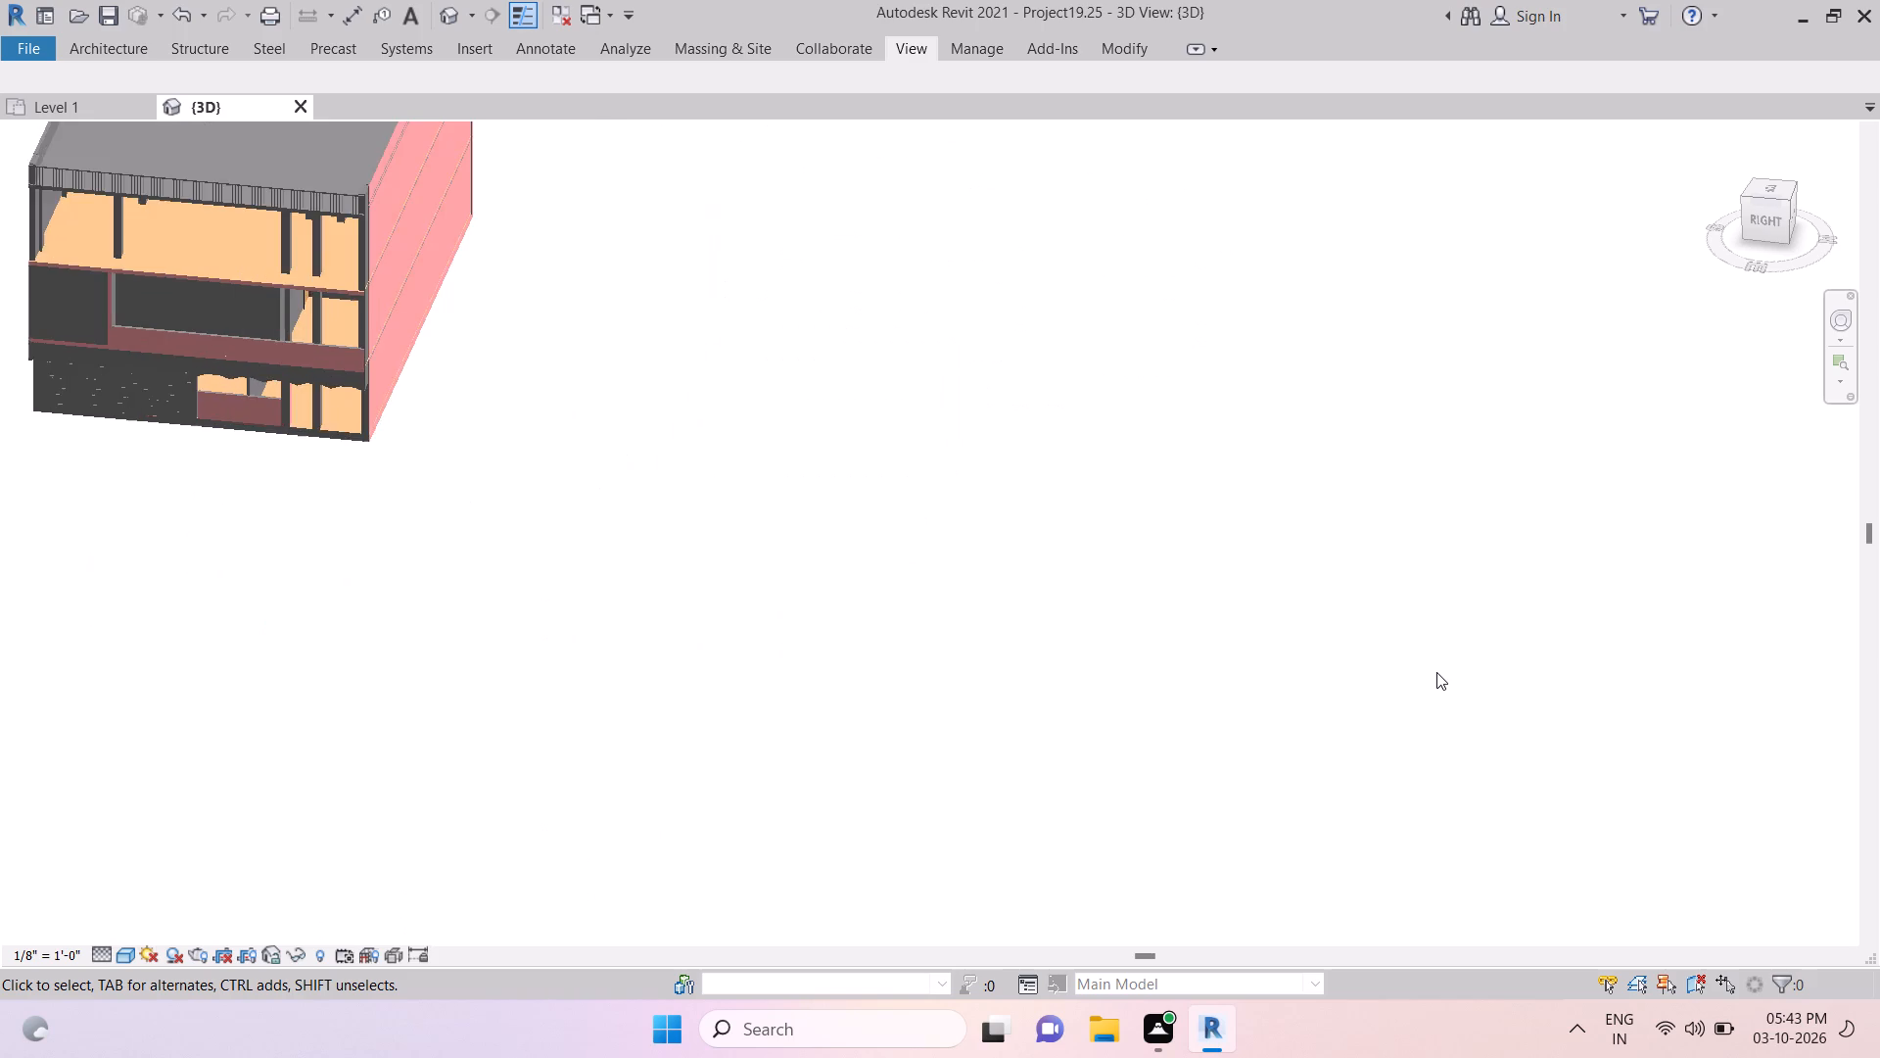
scroll(1436, 672, "down", 3, "ctrl")
scroll(1436, 672, "up", 1, "ctrl")
scroll(1436, 672, "down", 5, "ctrl")
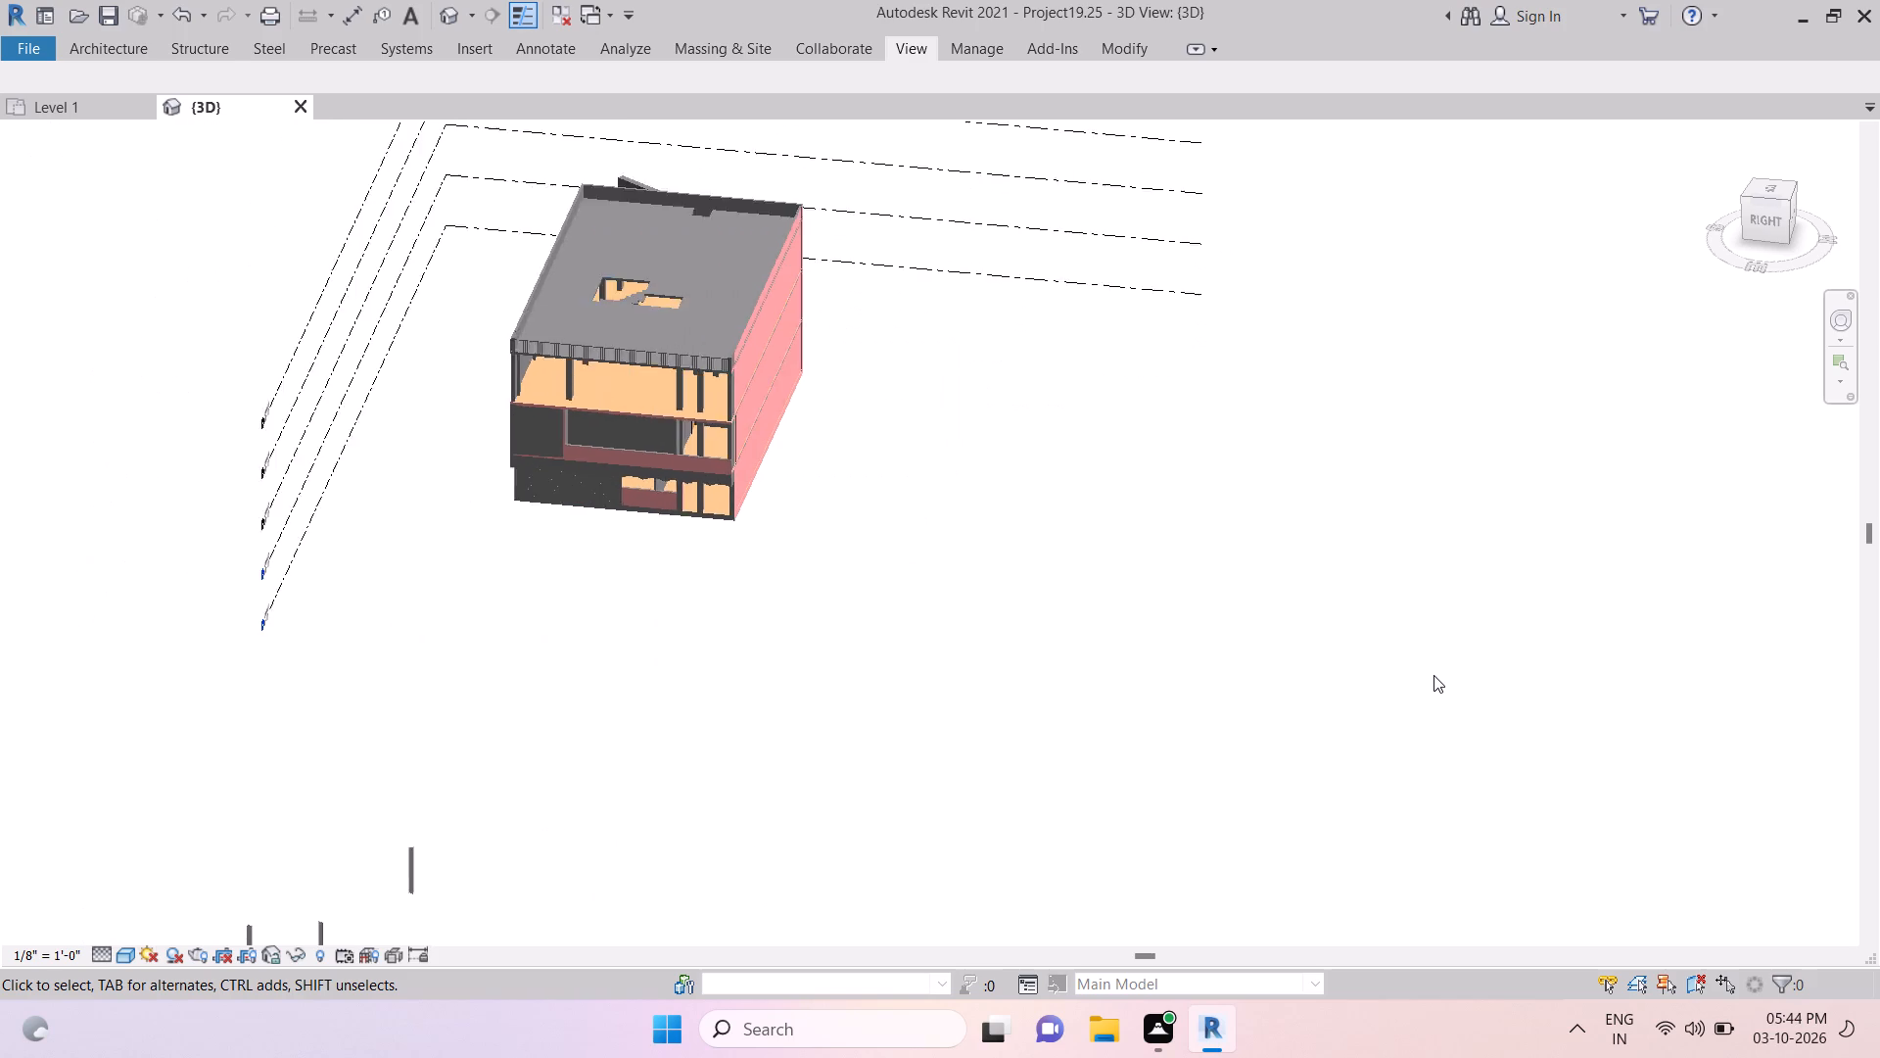
scroll(1433, 675, "down", 2, "ctrl")
scroll(1433, 675, "up", 10, "ctrl")
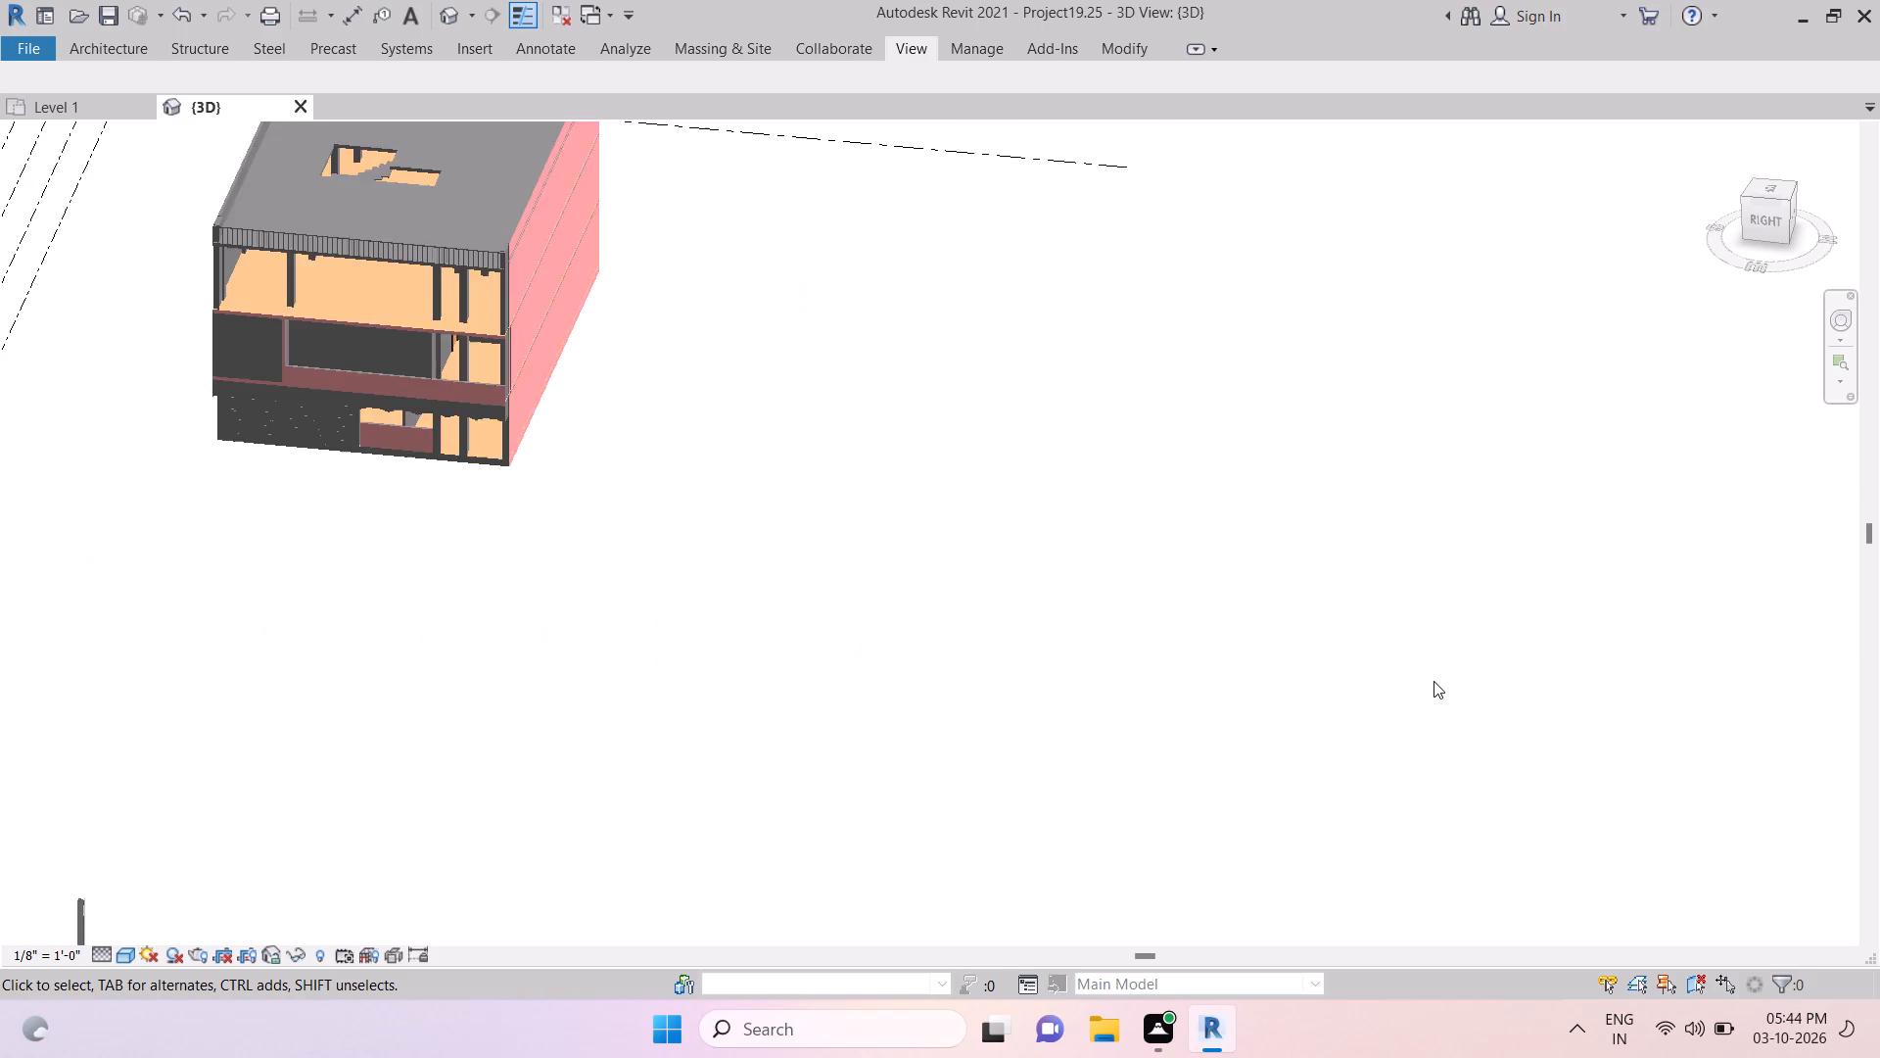
scroll(1433, 697, "down", 5, "ctrl")
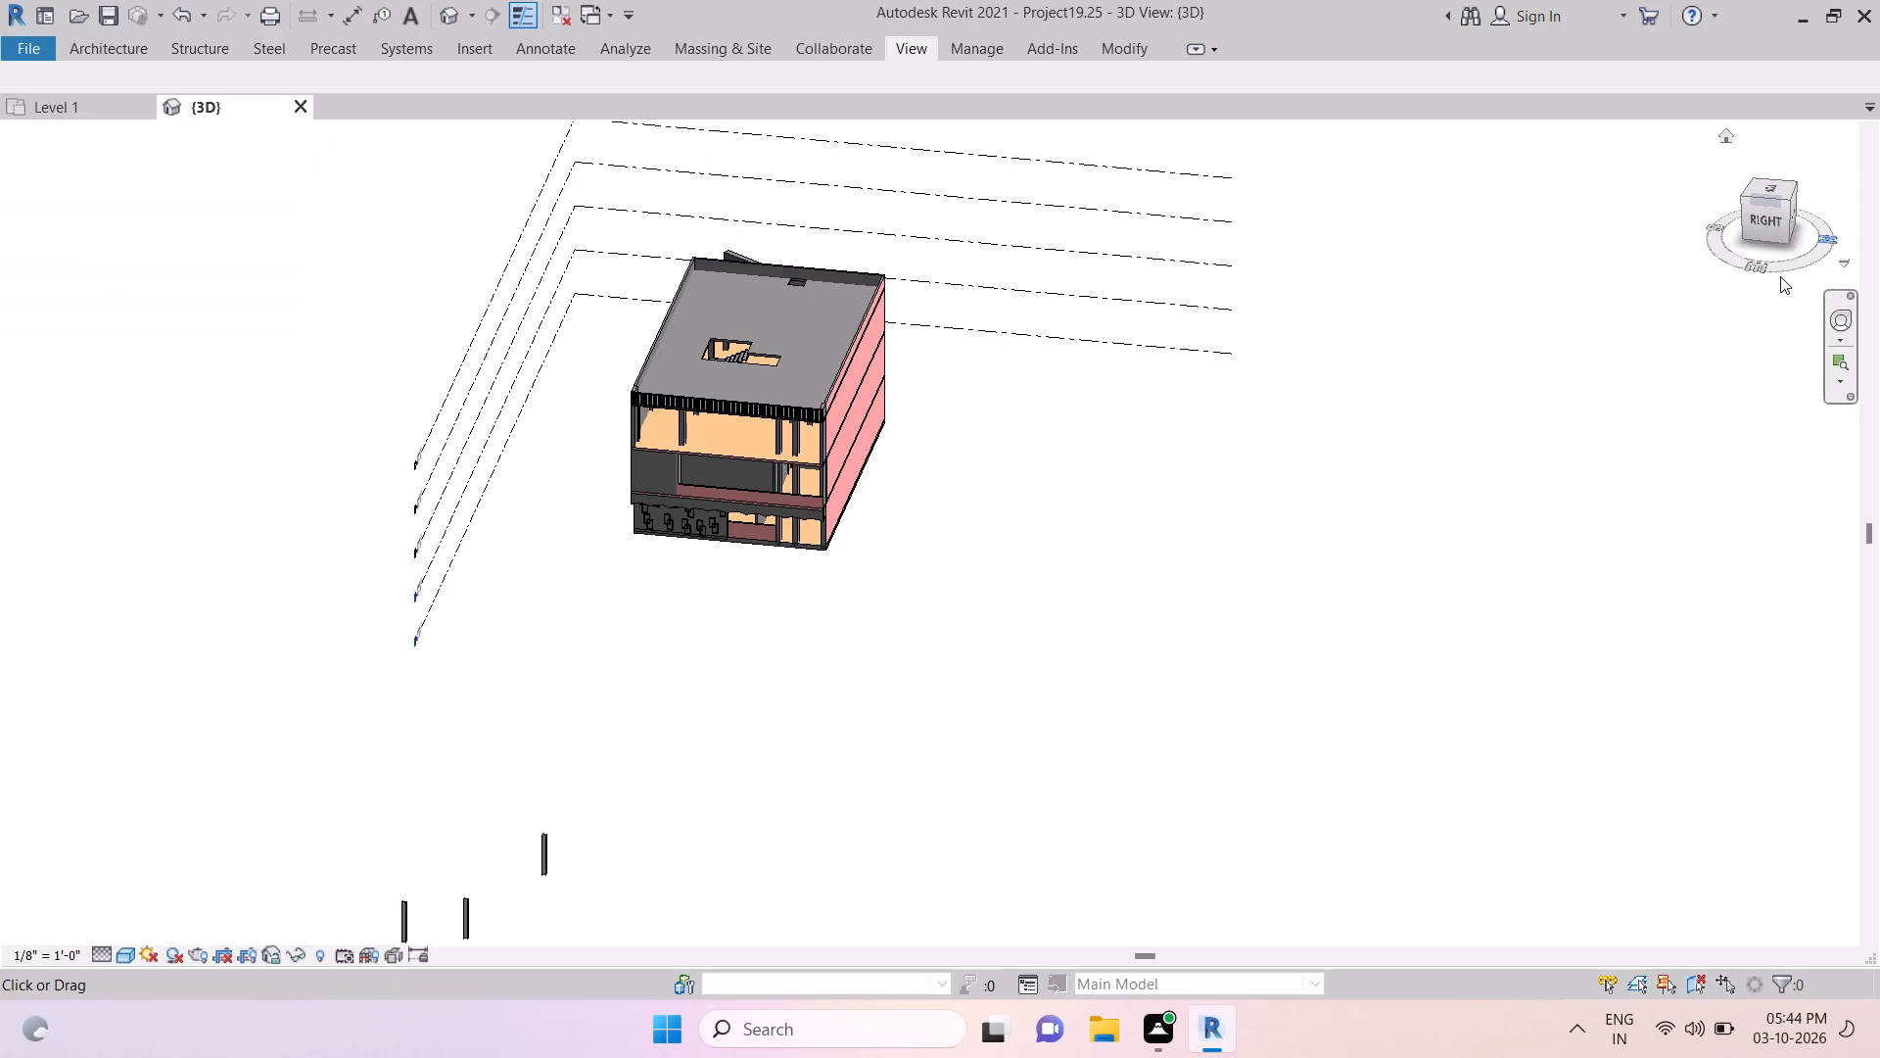
scroll(1741, 287, "down", 2, "ctrl")
scroll(1741, 287, "up", 2, "ctrl")
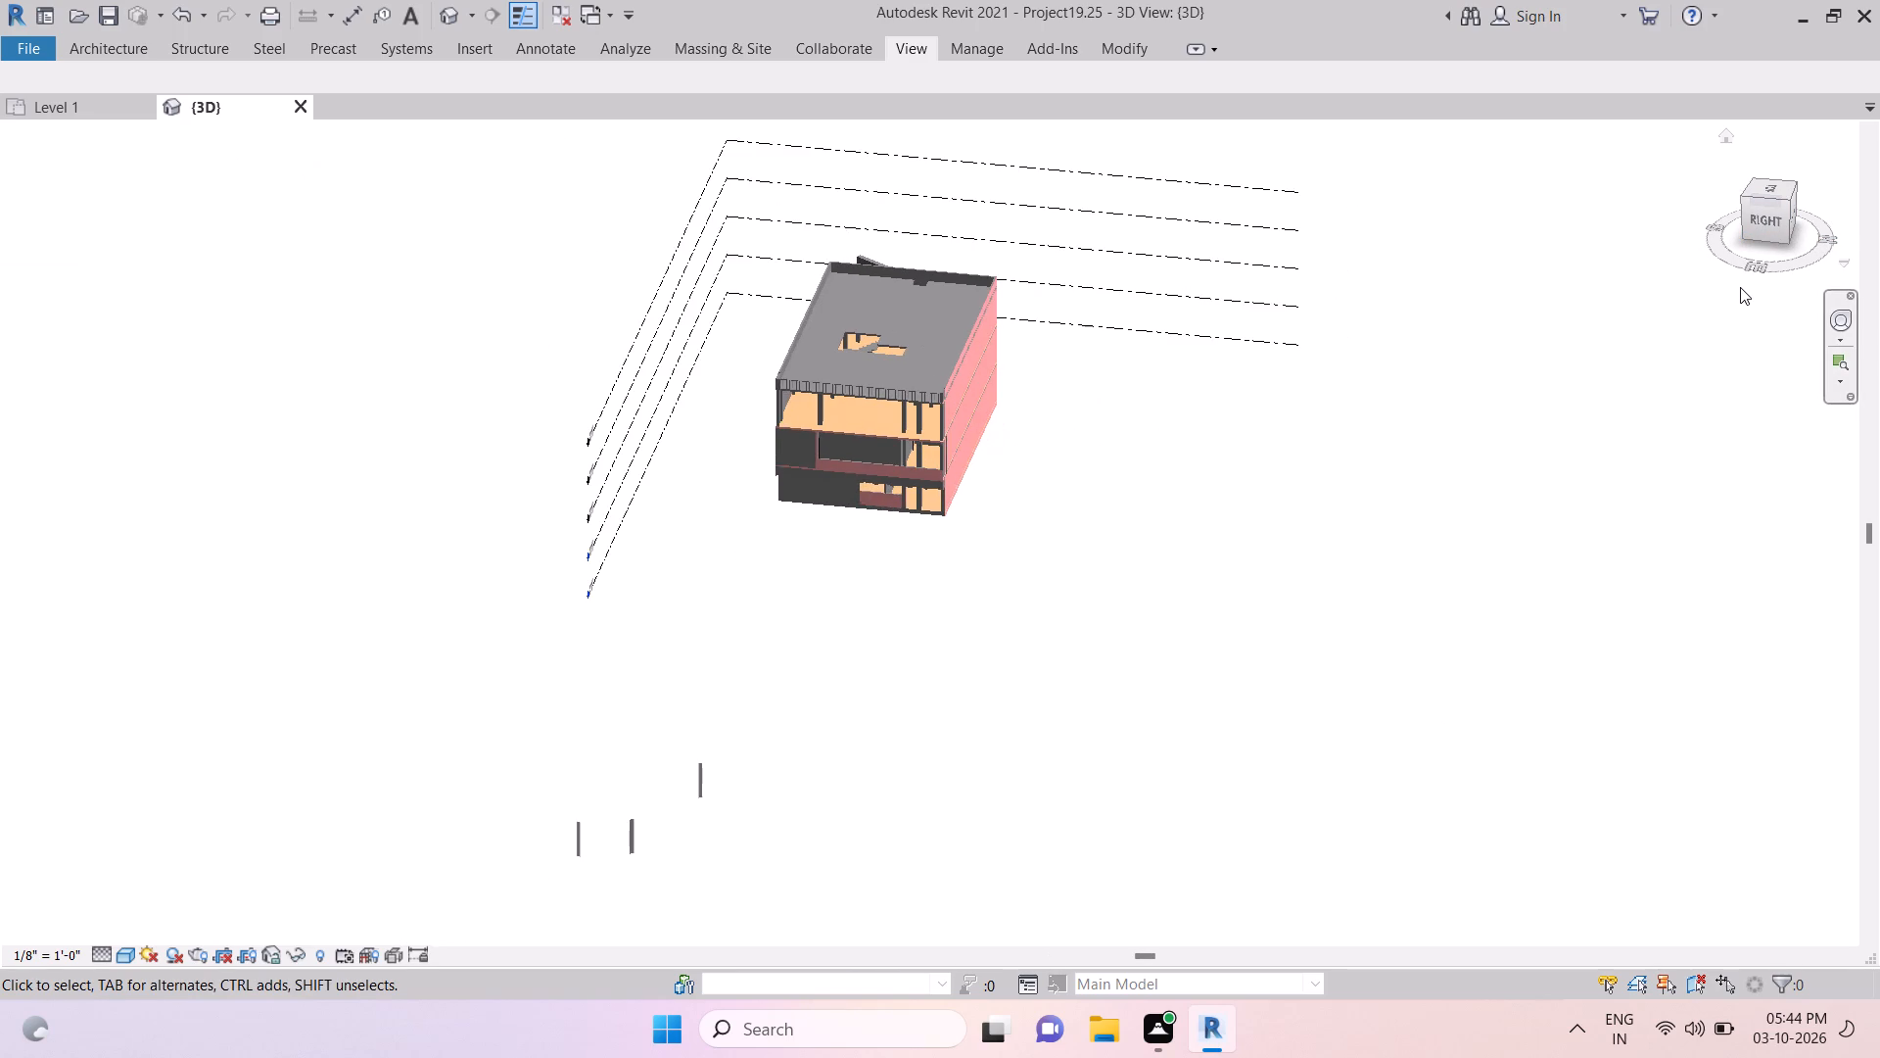
scroll(1740, 287, "up", 3, "ctrl")
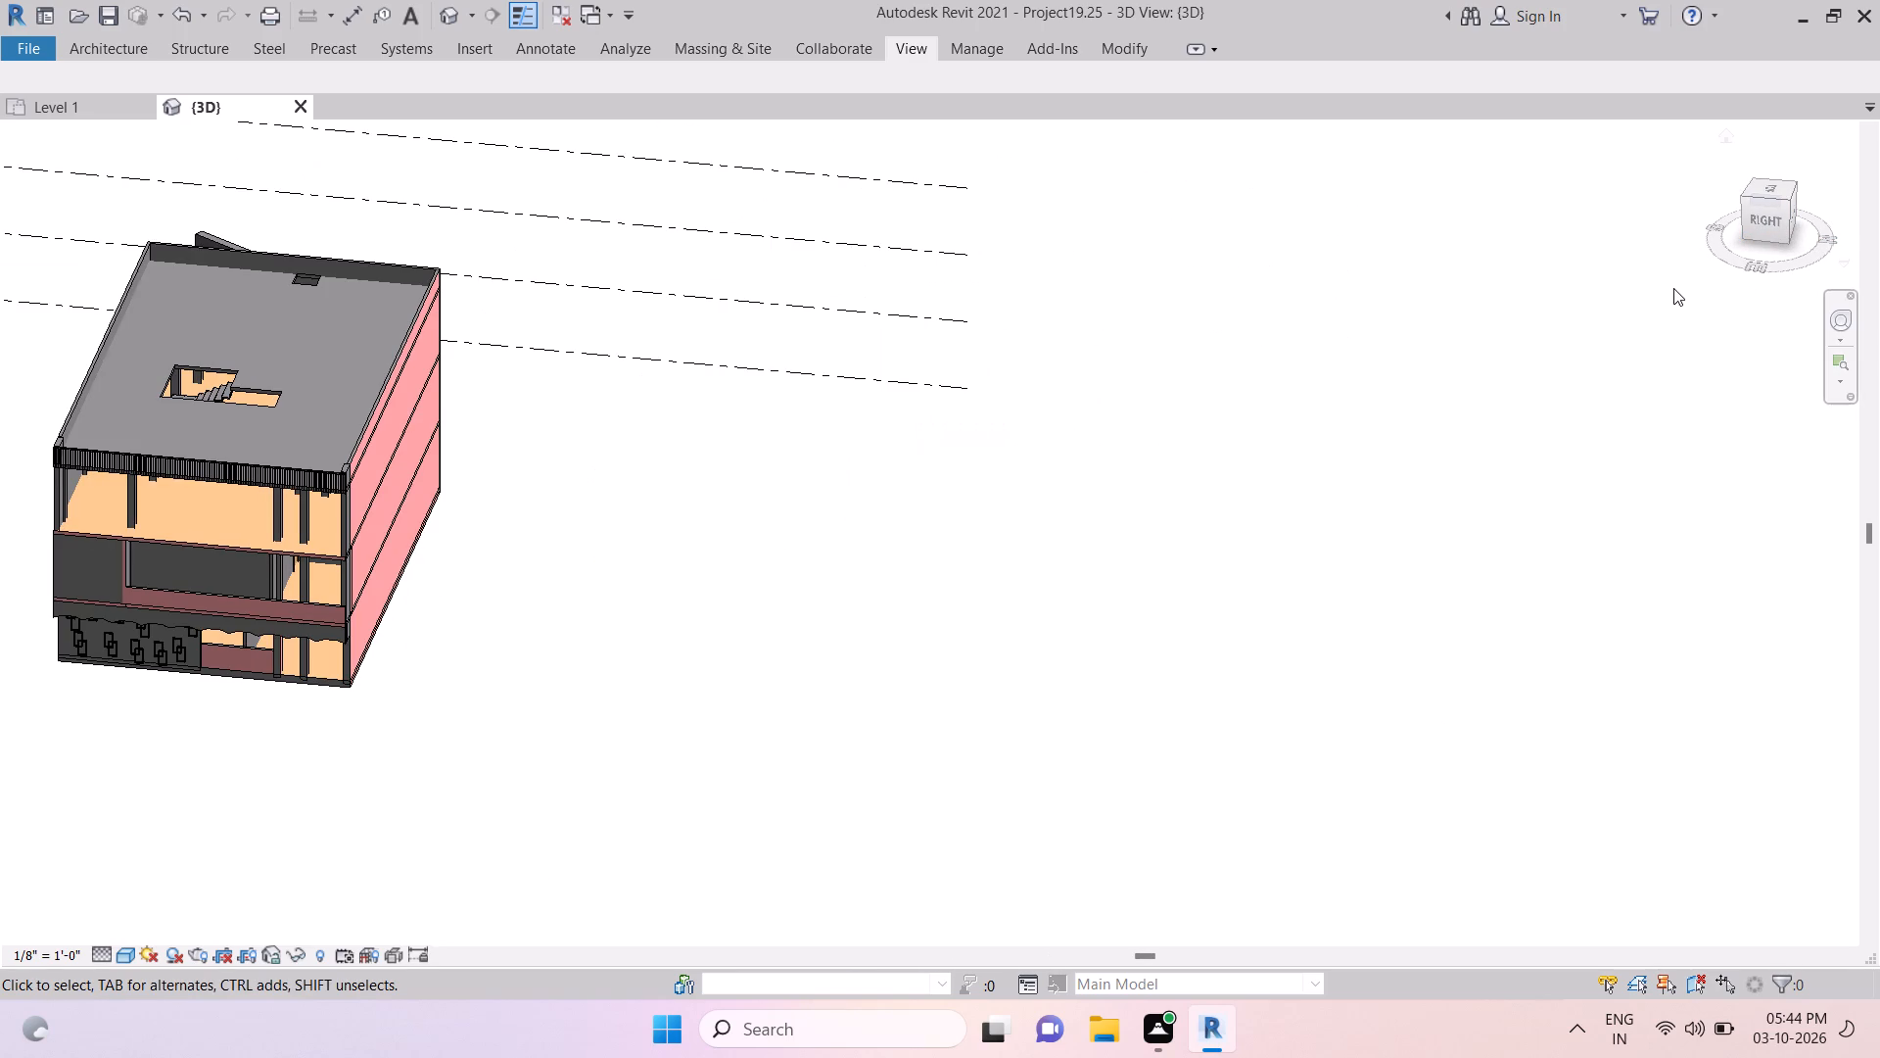
scroll(1679, 308, "up", 5, "ctrl")
scroll(1679, 308, "down", 7, "ctrl")
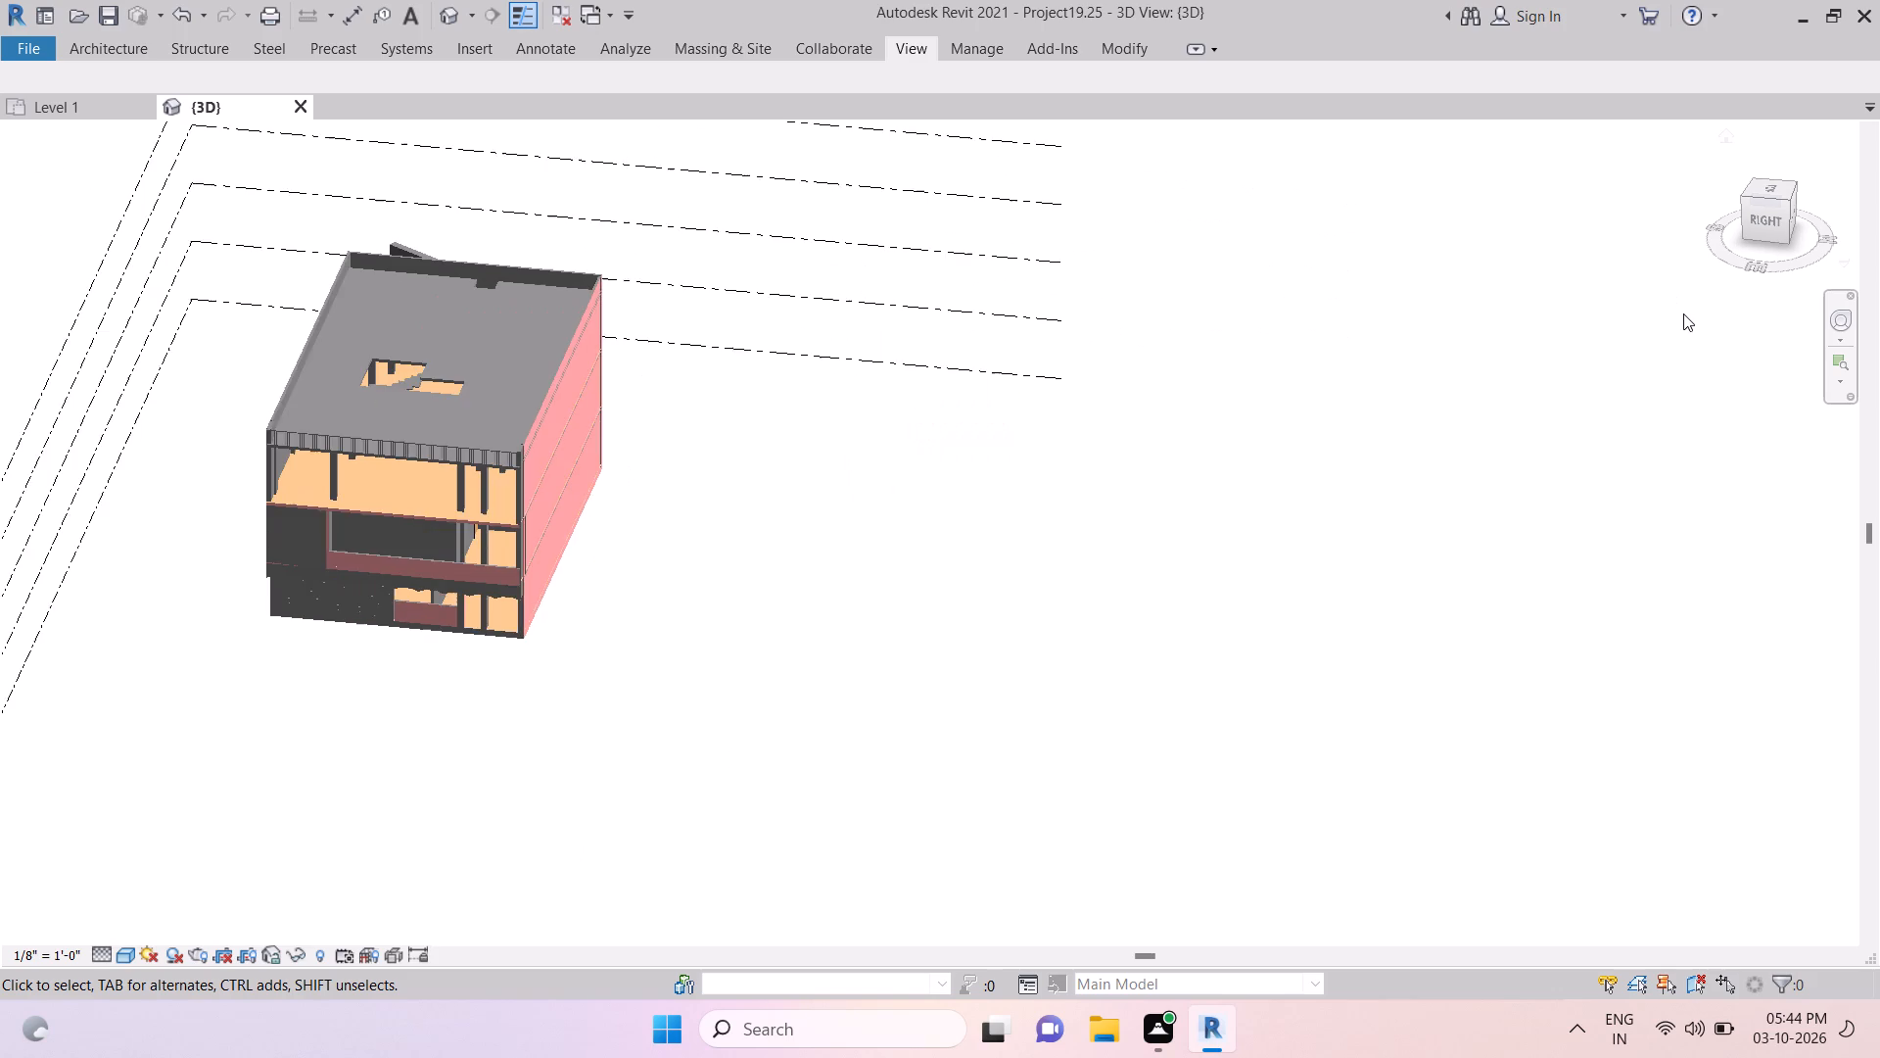
scroll(1683, 313, "down", 3, "ctrl")
scroll(1683, 313, "up", 2, "ctrl")
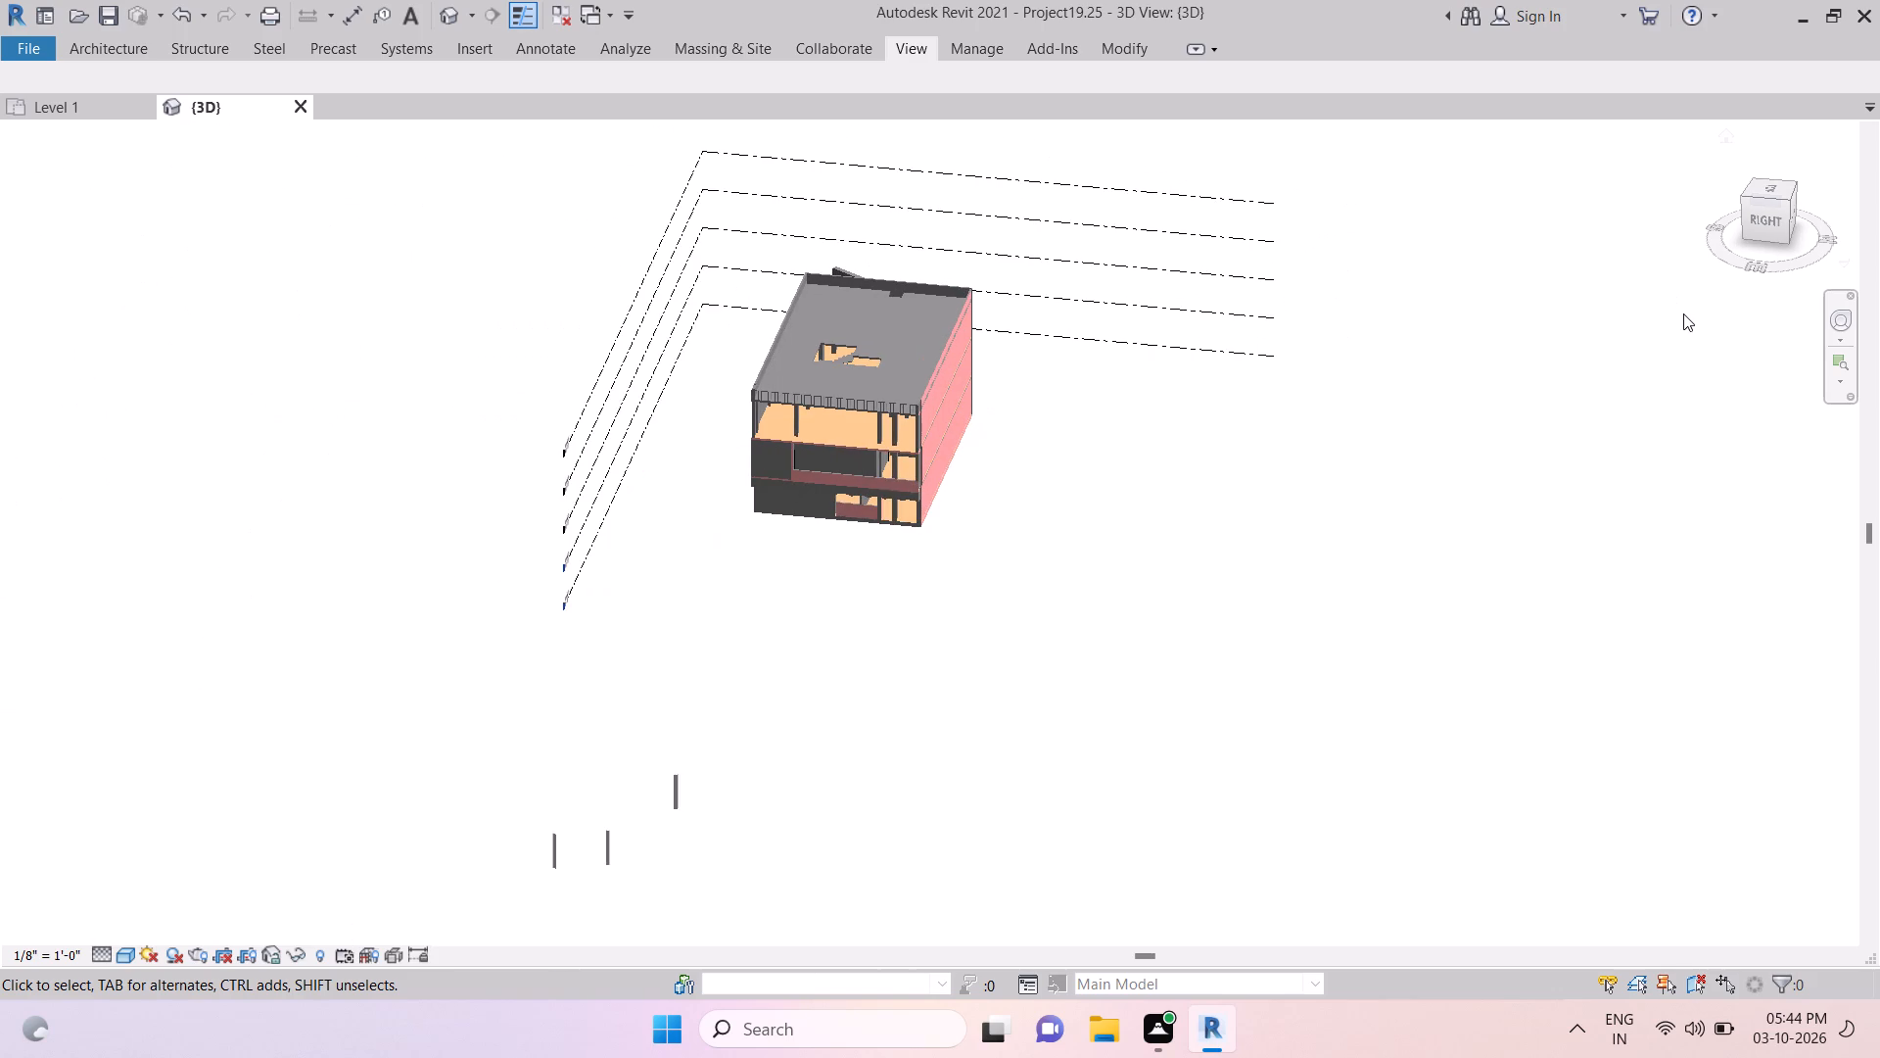
key("Escape")
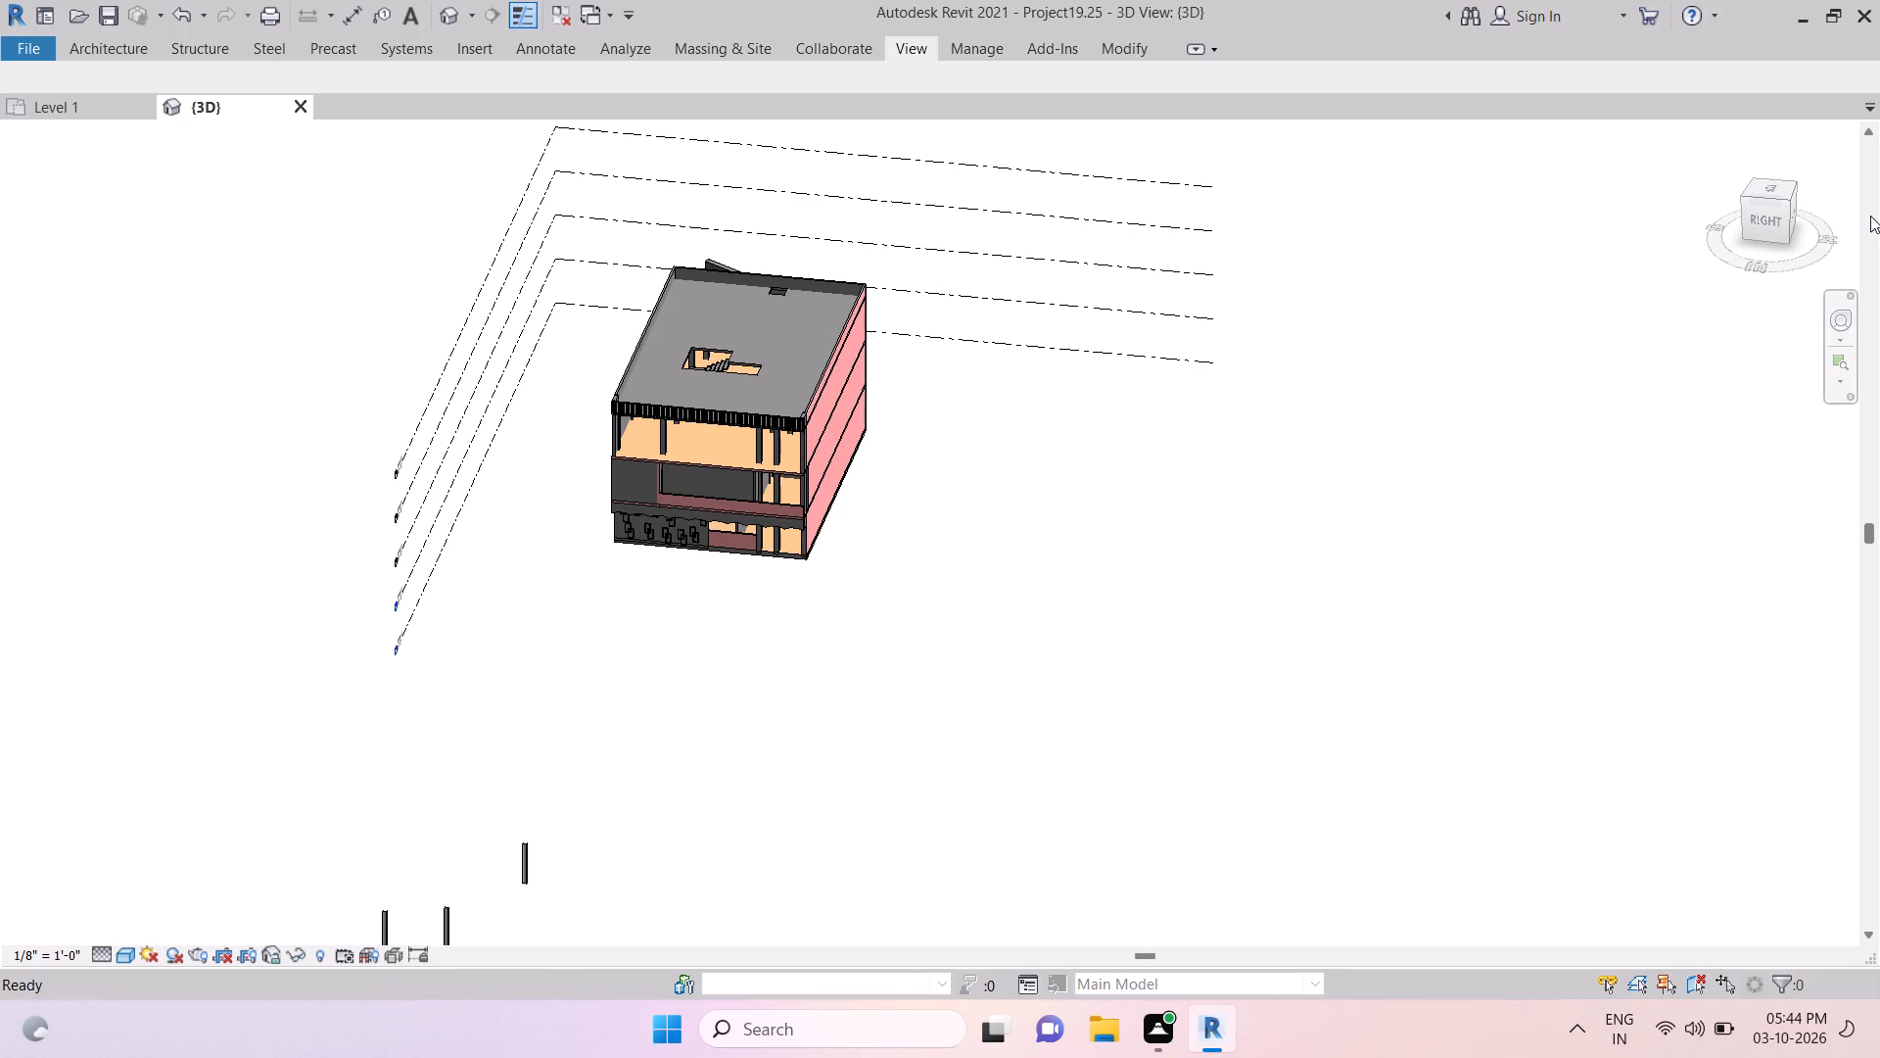
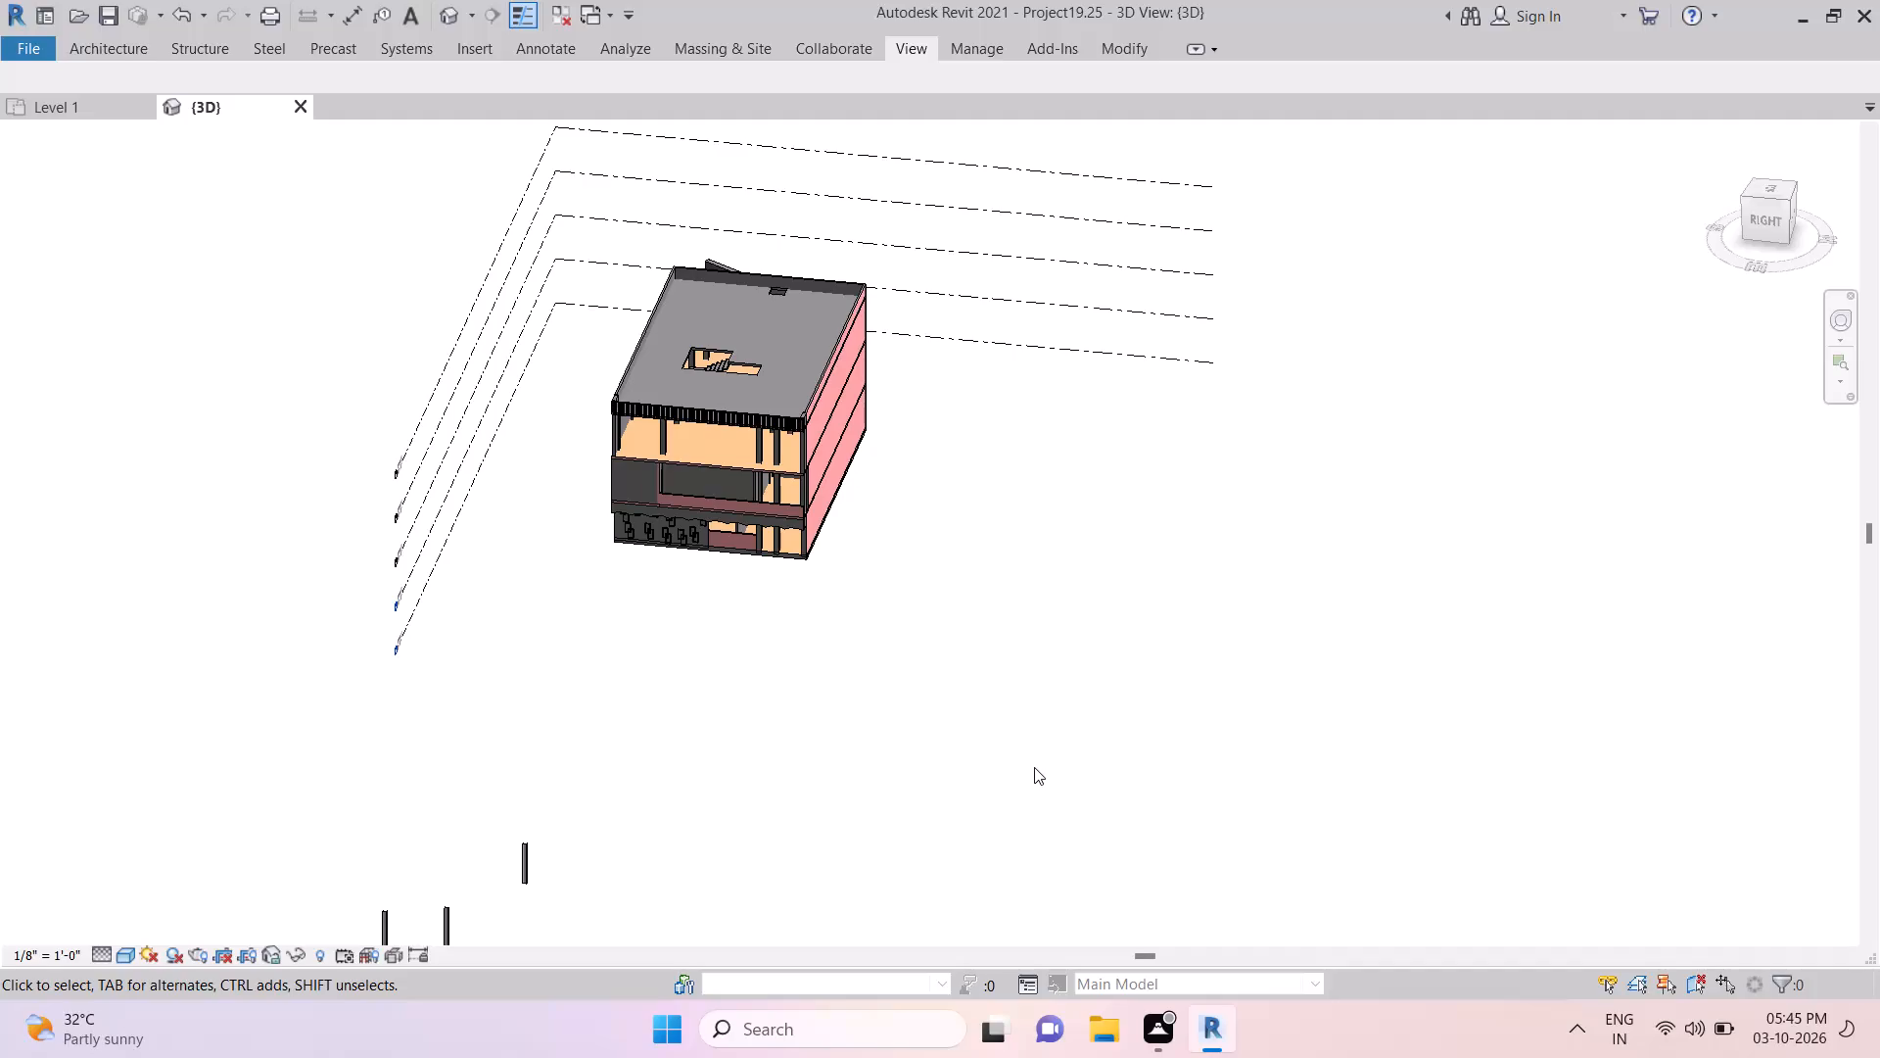
Examine a detached structural column and the building's front facade, roof opening and side wall in the 3D view.
key("Return")
left_click(520, 880, "ctrl")
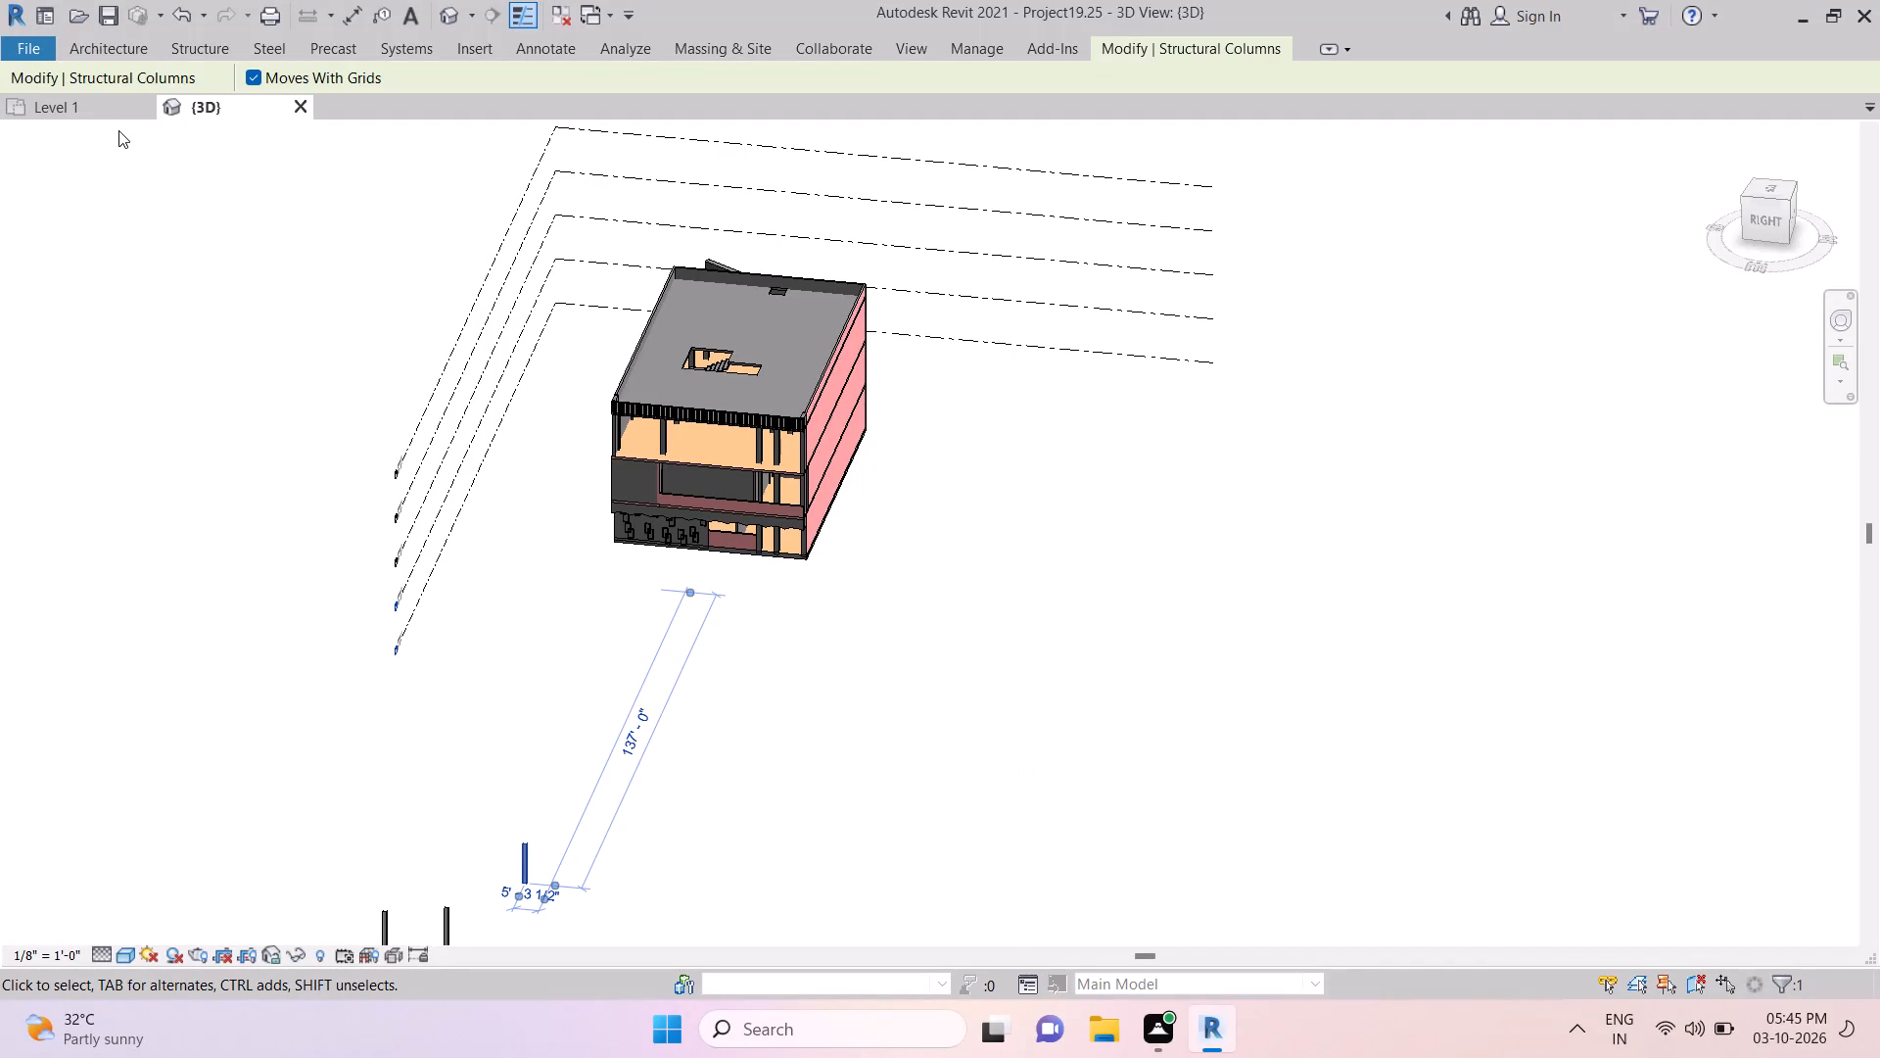
scroll(1000, 906, "down", 3, "ctrl")
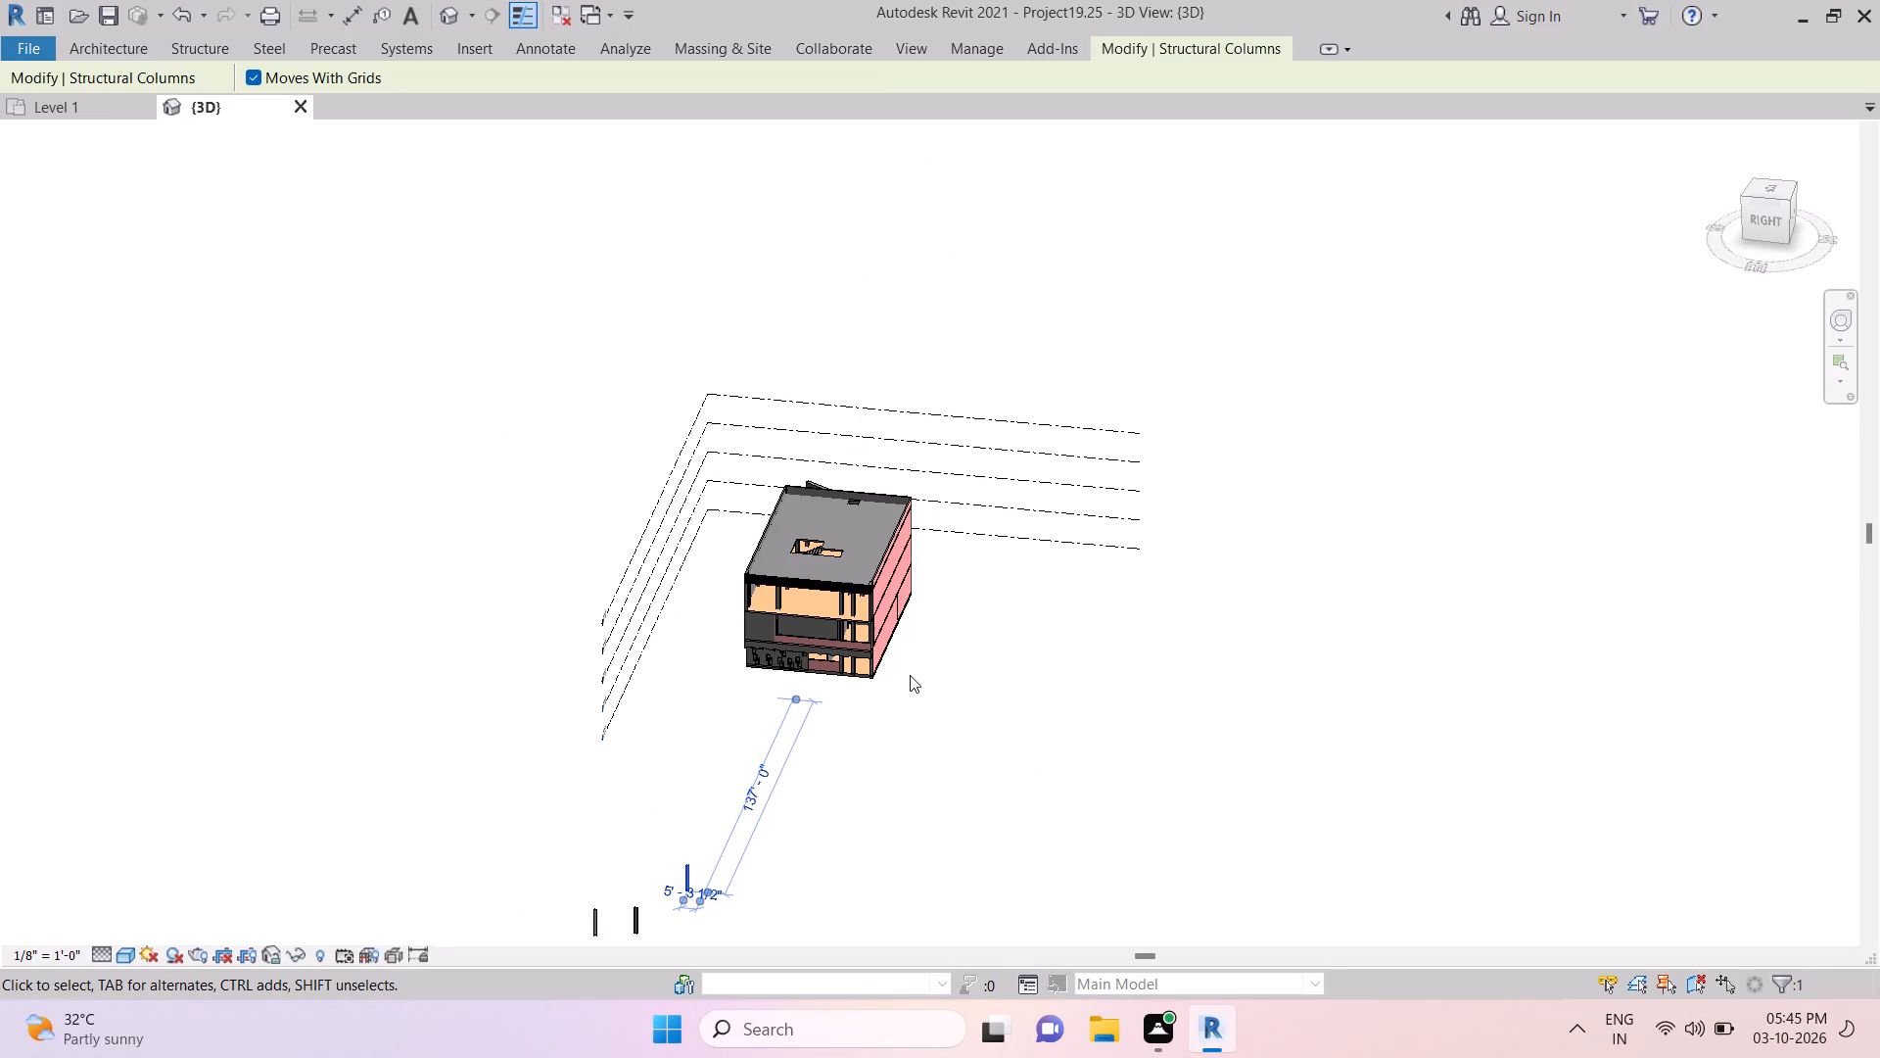
scroll(910, 675, "down", 3, "ctrl")
scroll(910, 675, "up", 4, "ctrl")
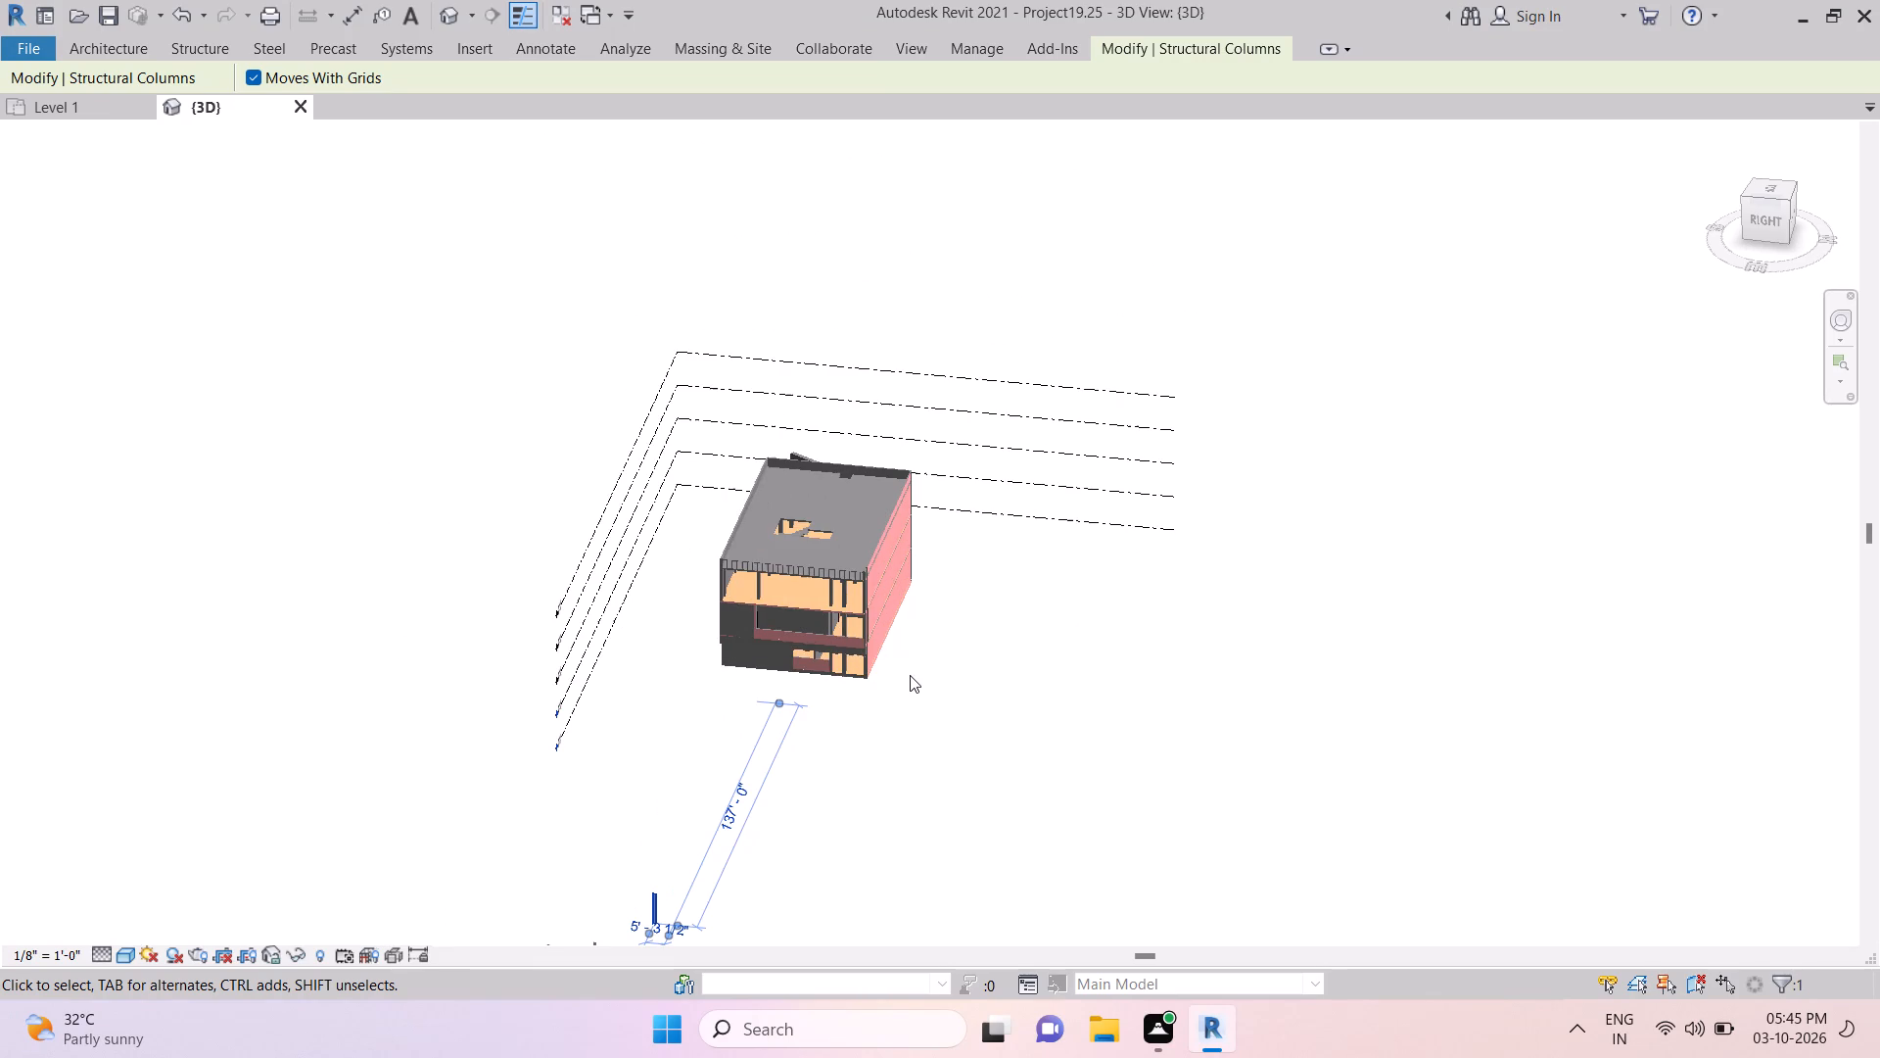
scroll(910, 675, "up", 4, "ctrl")
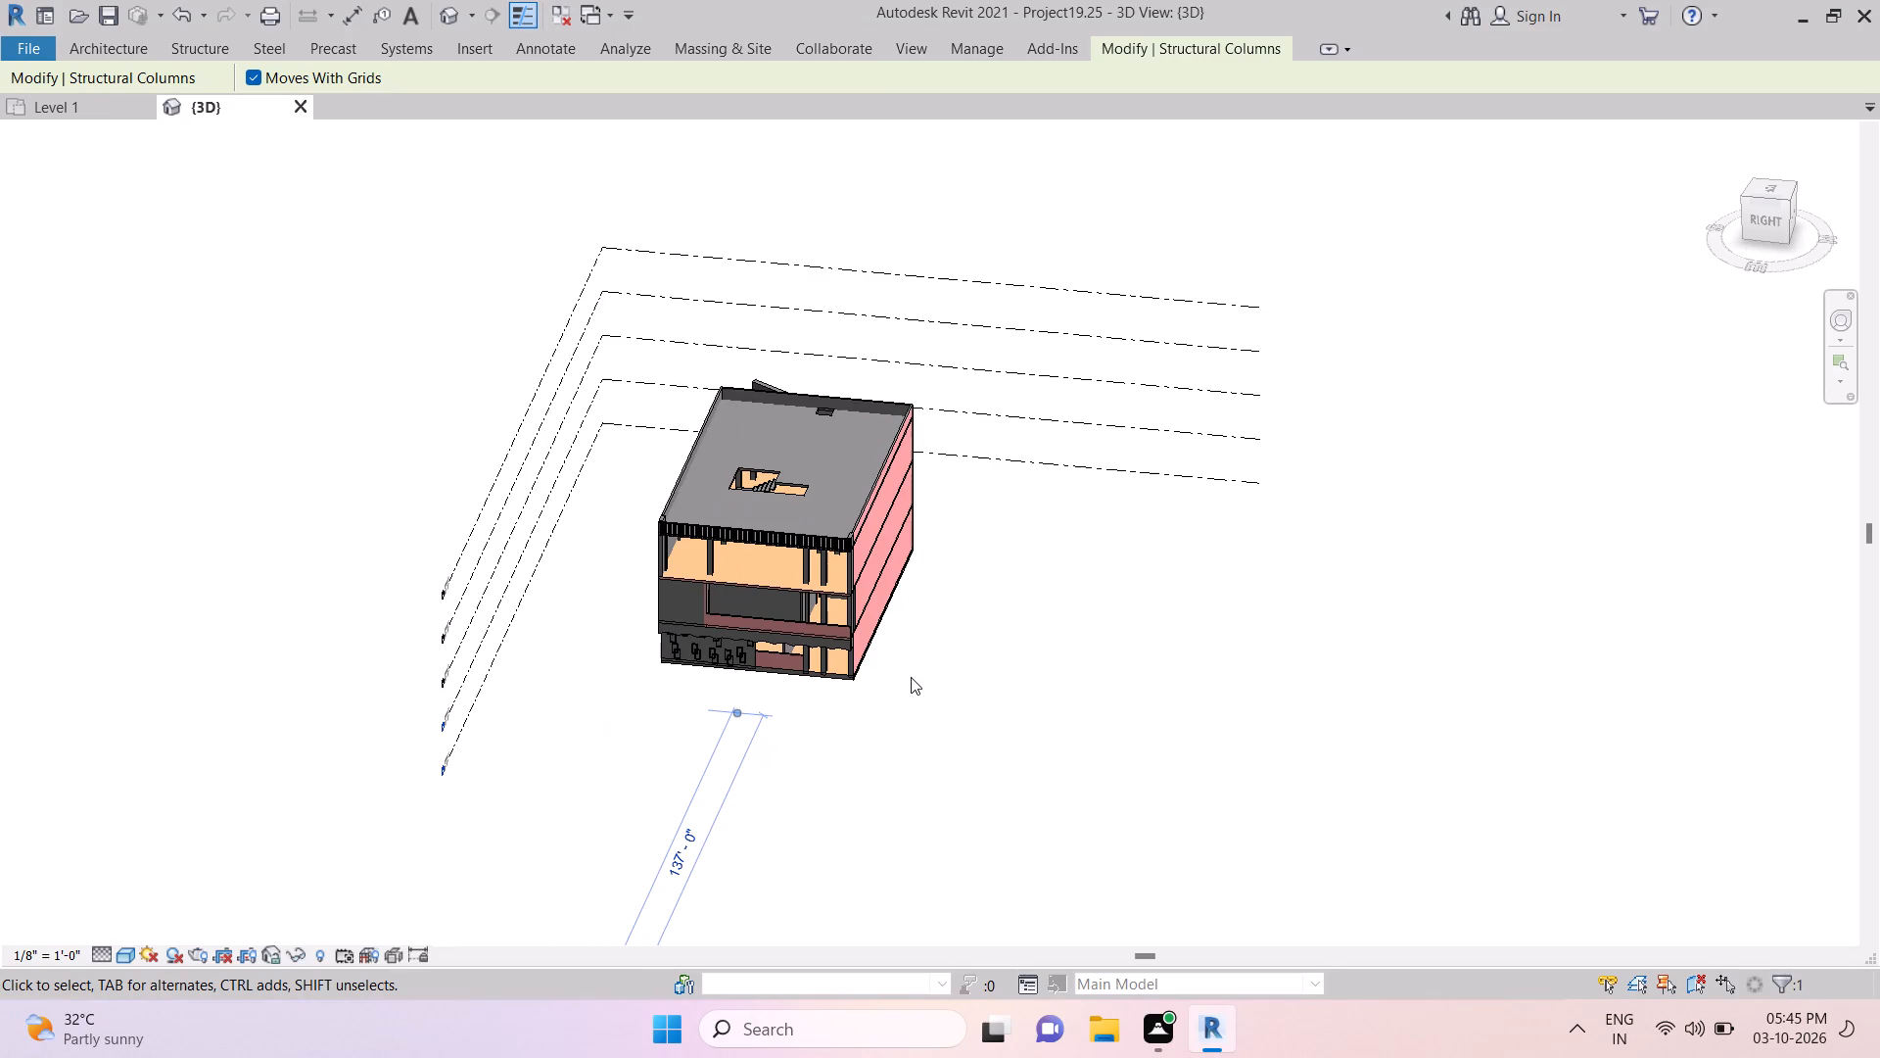
scroll(910, 690, "up", 1, "ctrl")
left_click_drag(888, 708, 906, 801, "ctrl")
scroll(905, 749, "up", 2, "ctrl")
scroll(905, 749, "down", 2, "ctrl")
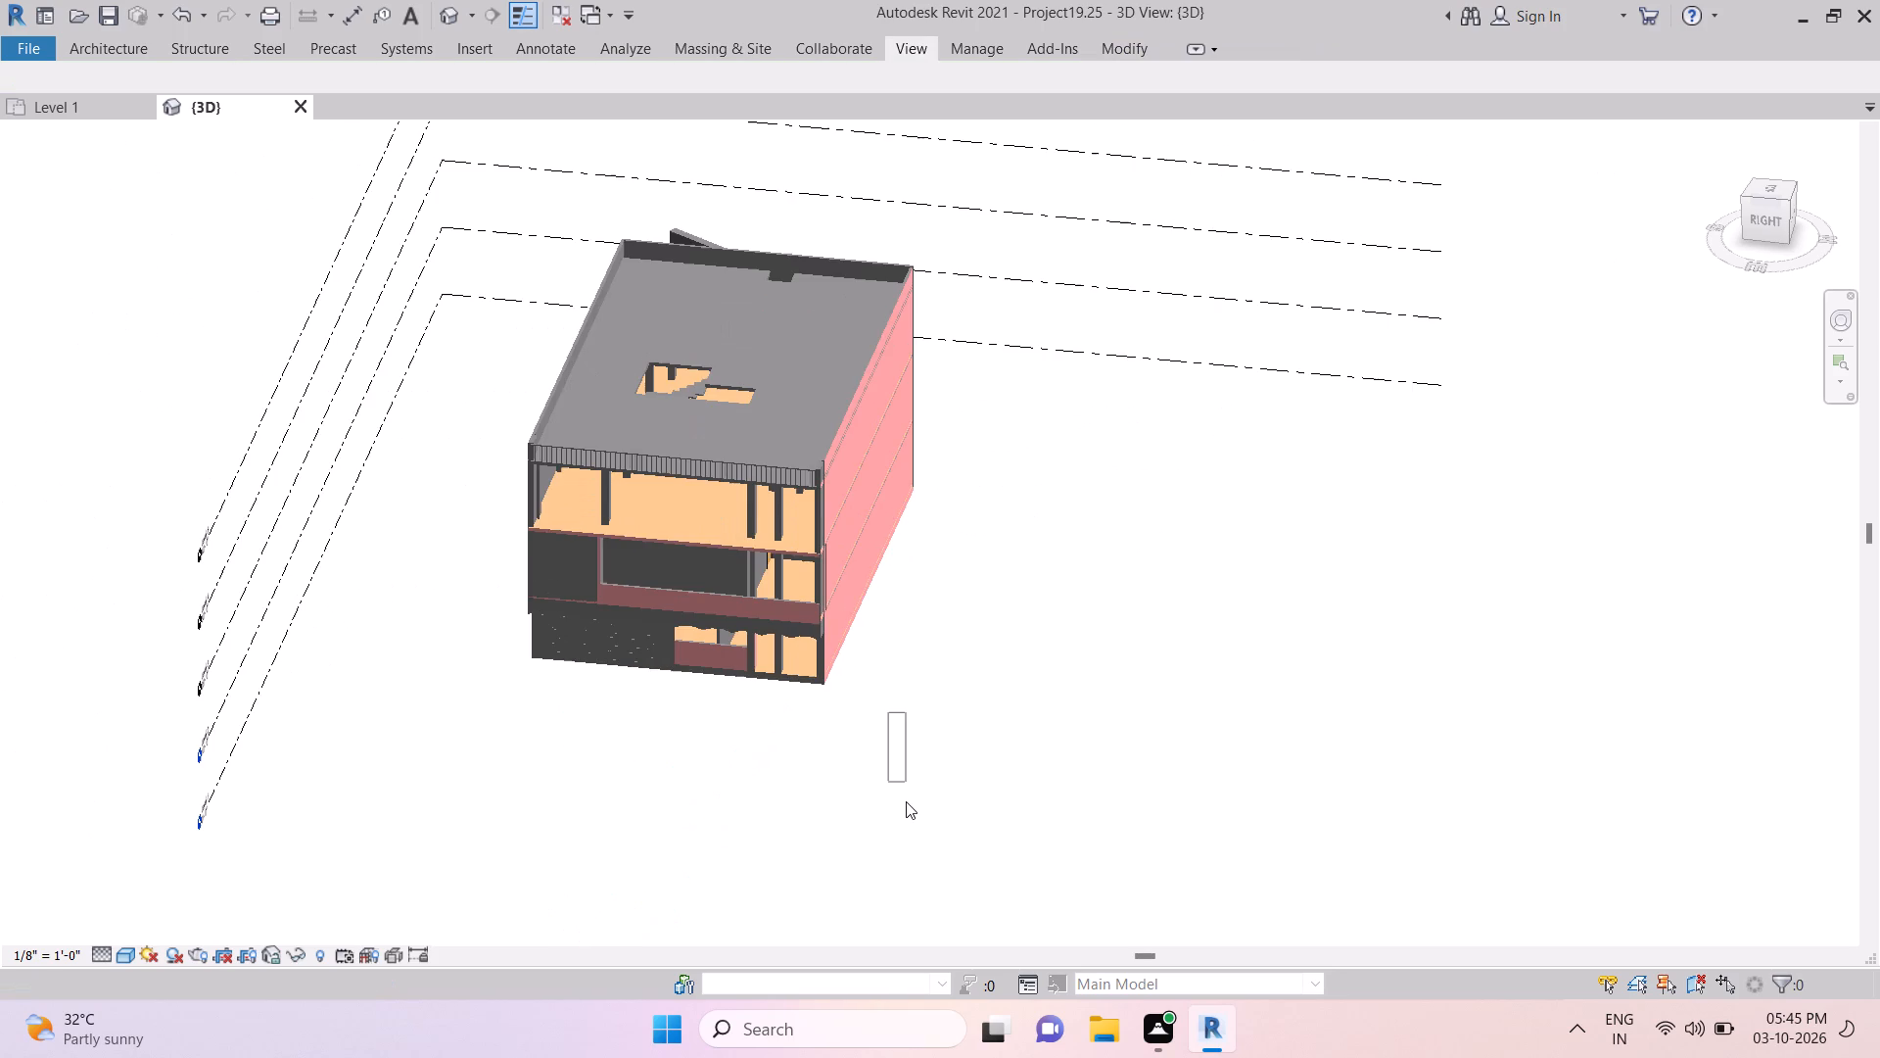
left_click_drag(906, 801, 922, 807, "ctrl")
scroll(908, 808, "up", 4, "ctrl")
scroll(922, 807, "down", 3, "ctrl")
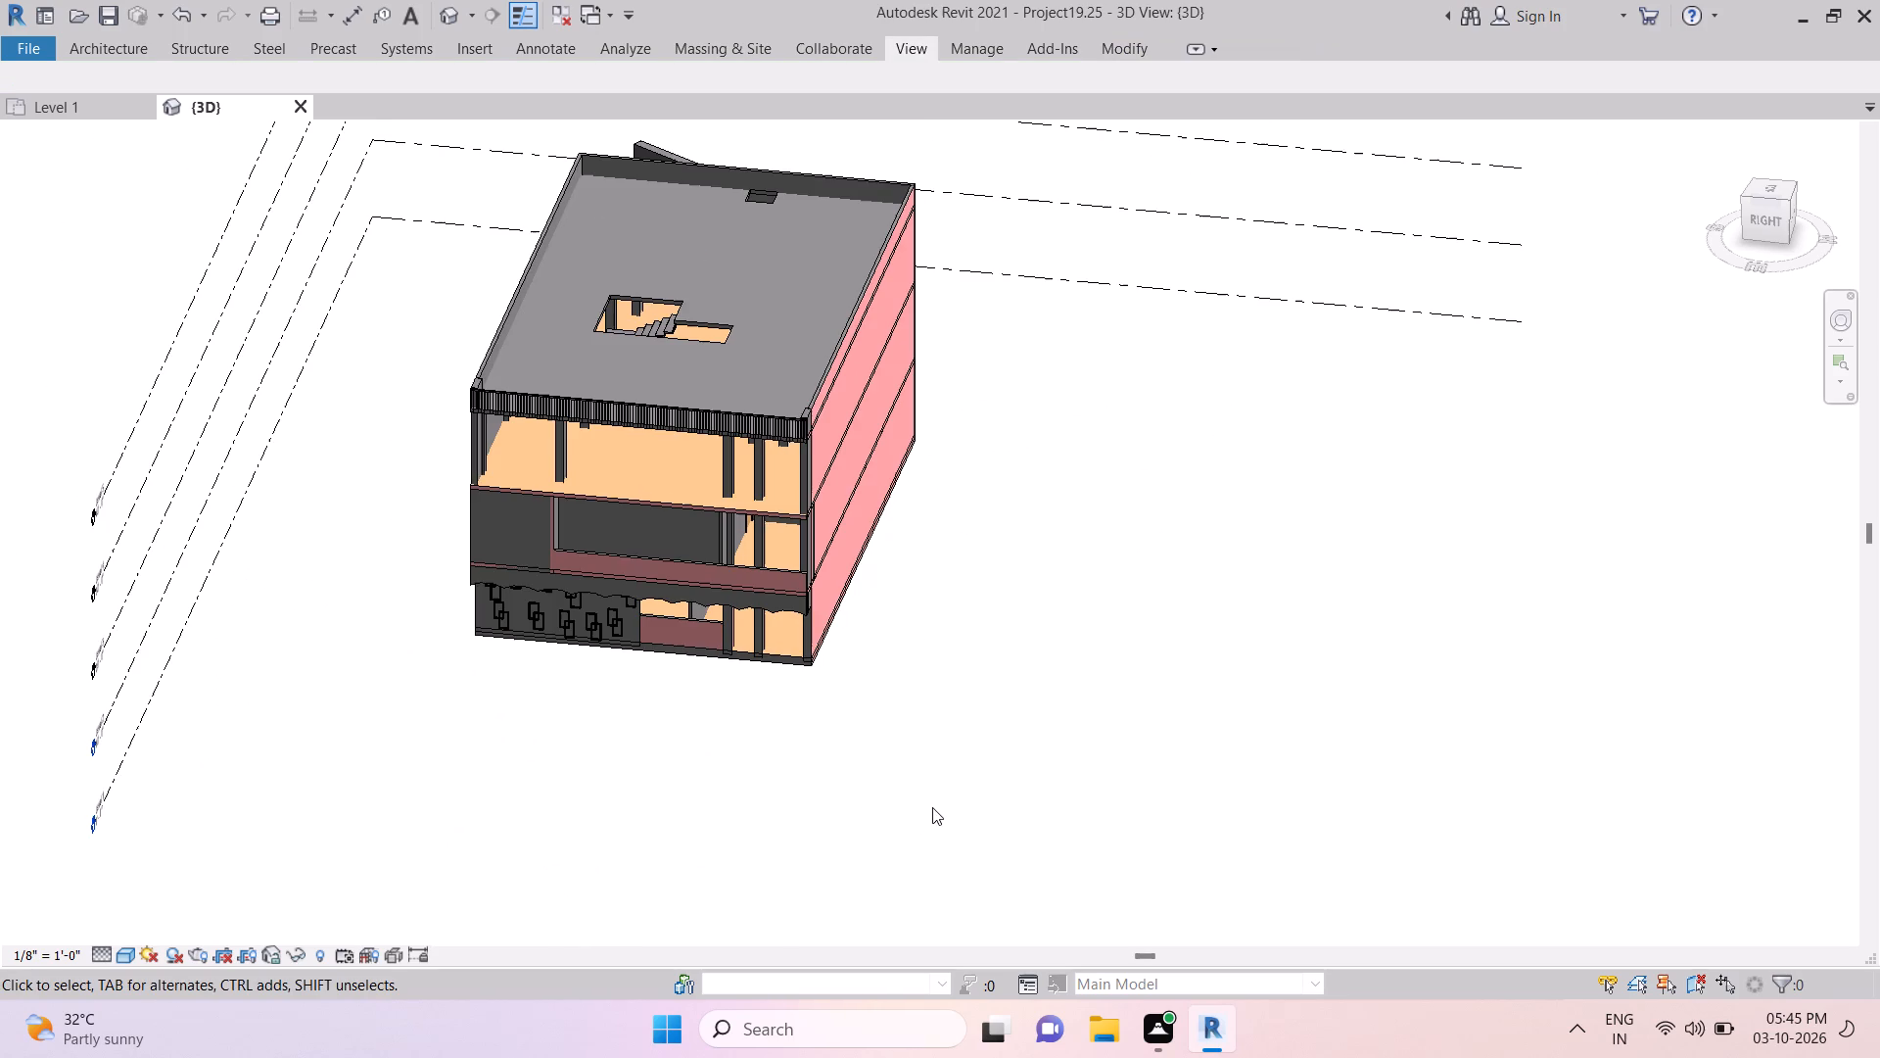
left_click_drag(880, 807, 1047, 853, "ctrl")
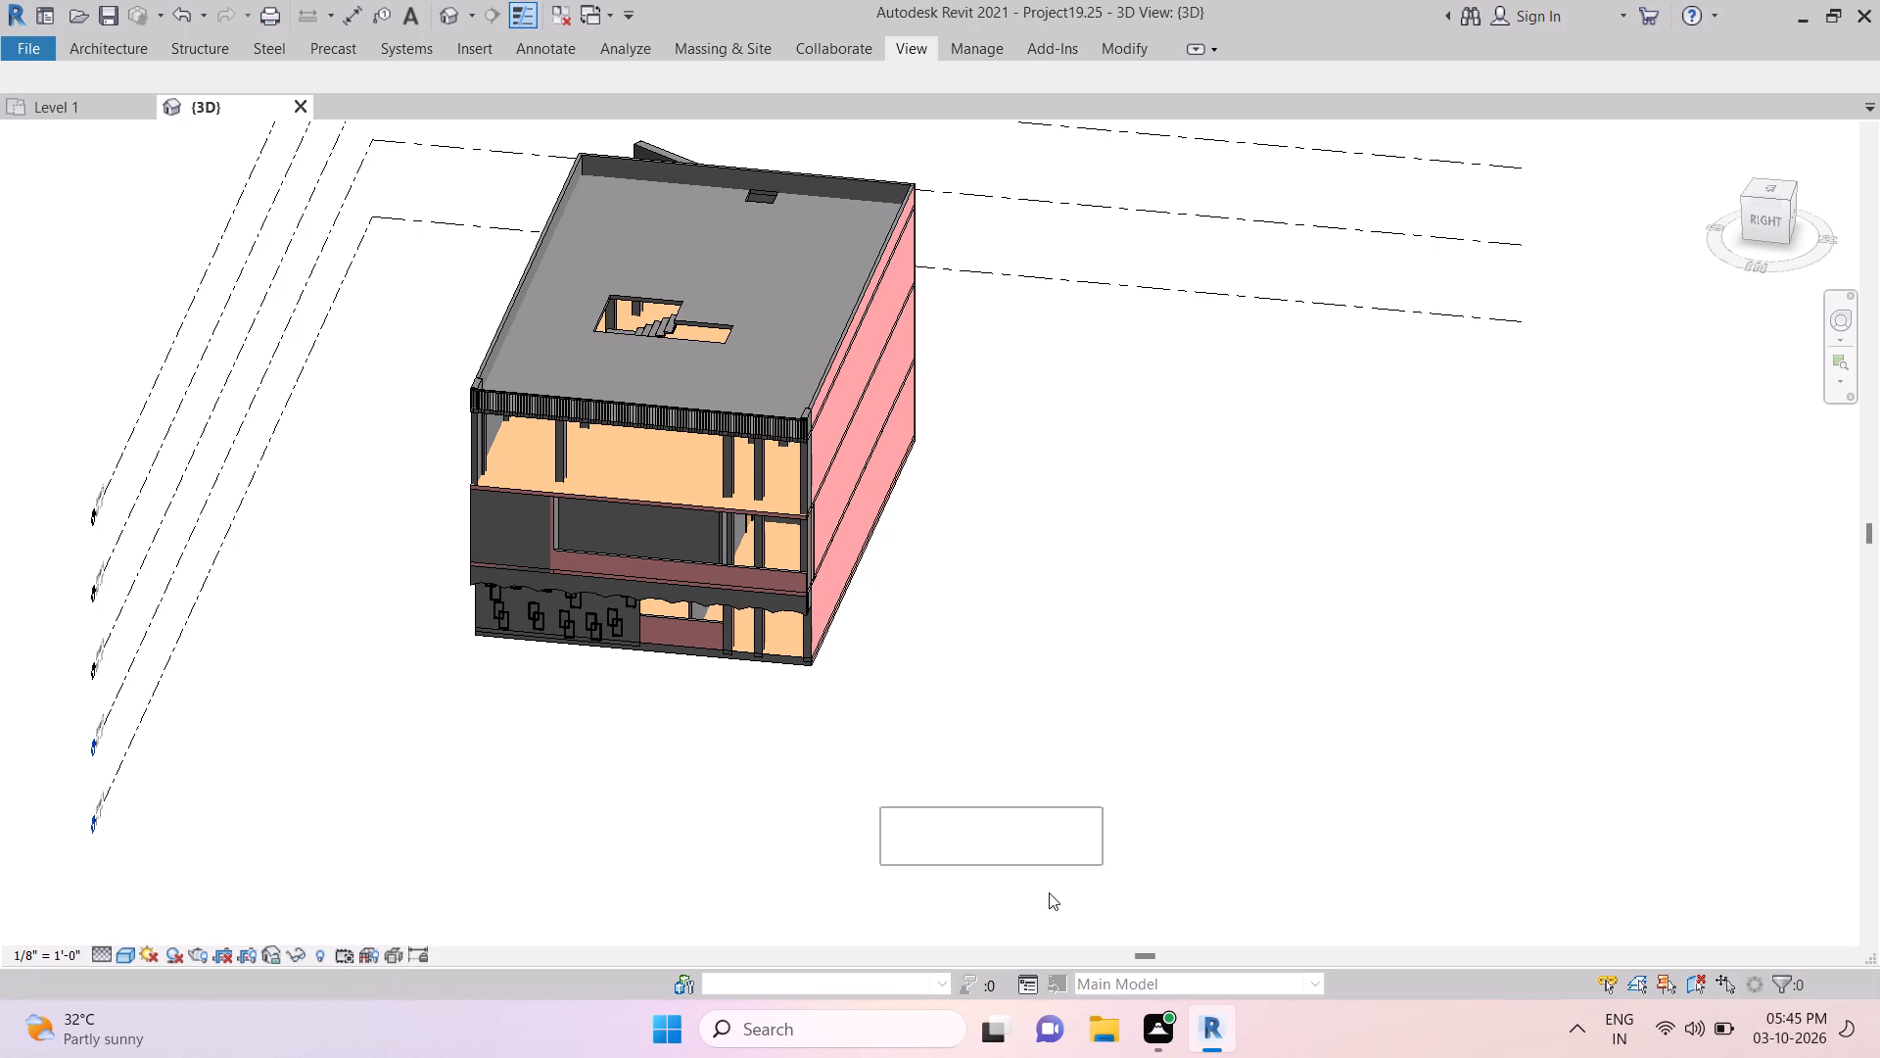
scroll(1010, 787, "up", 2, "ctrl")
scroll(716, 596, "down", 2, "ctrl")
scroll(716, 596, "up", 2, "ctrl")
middle_click(716, 596, "ctrl")
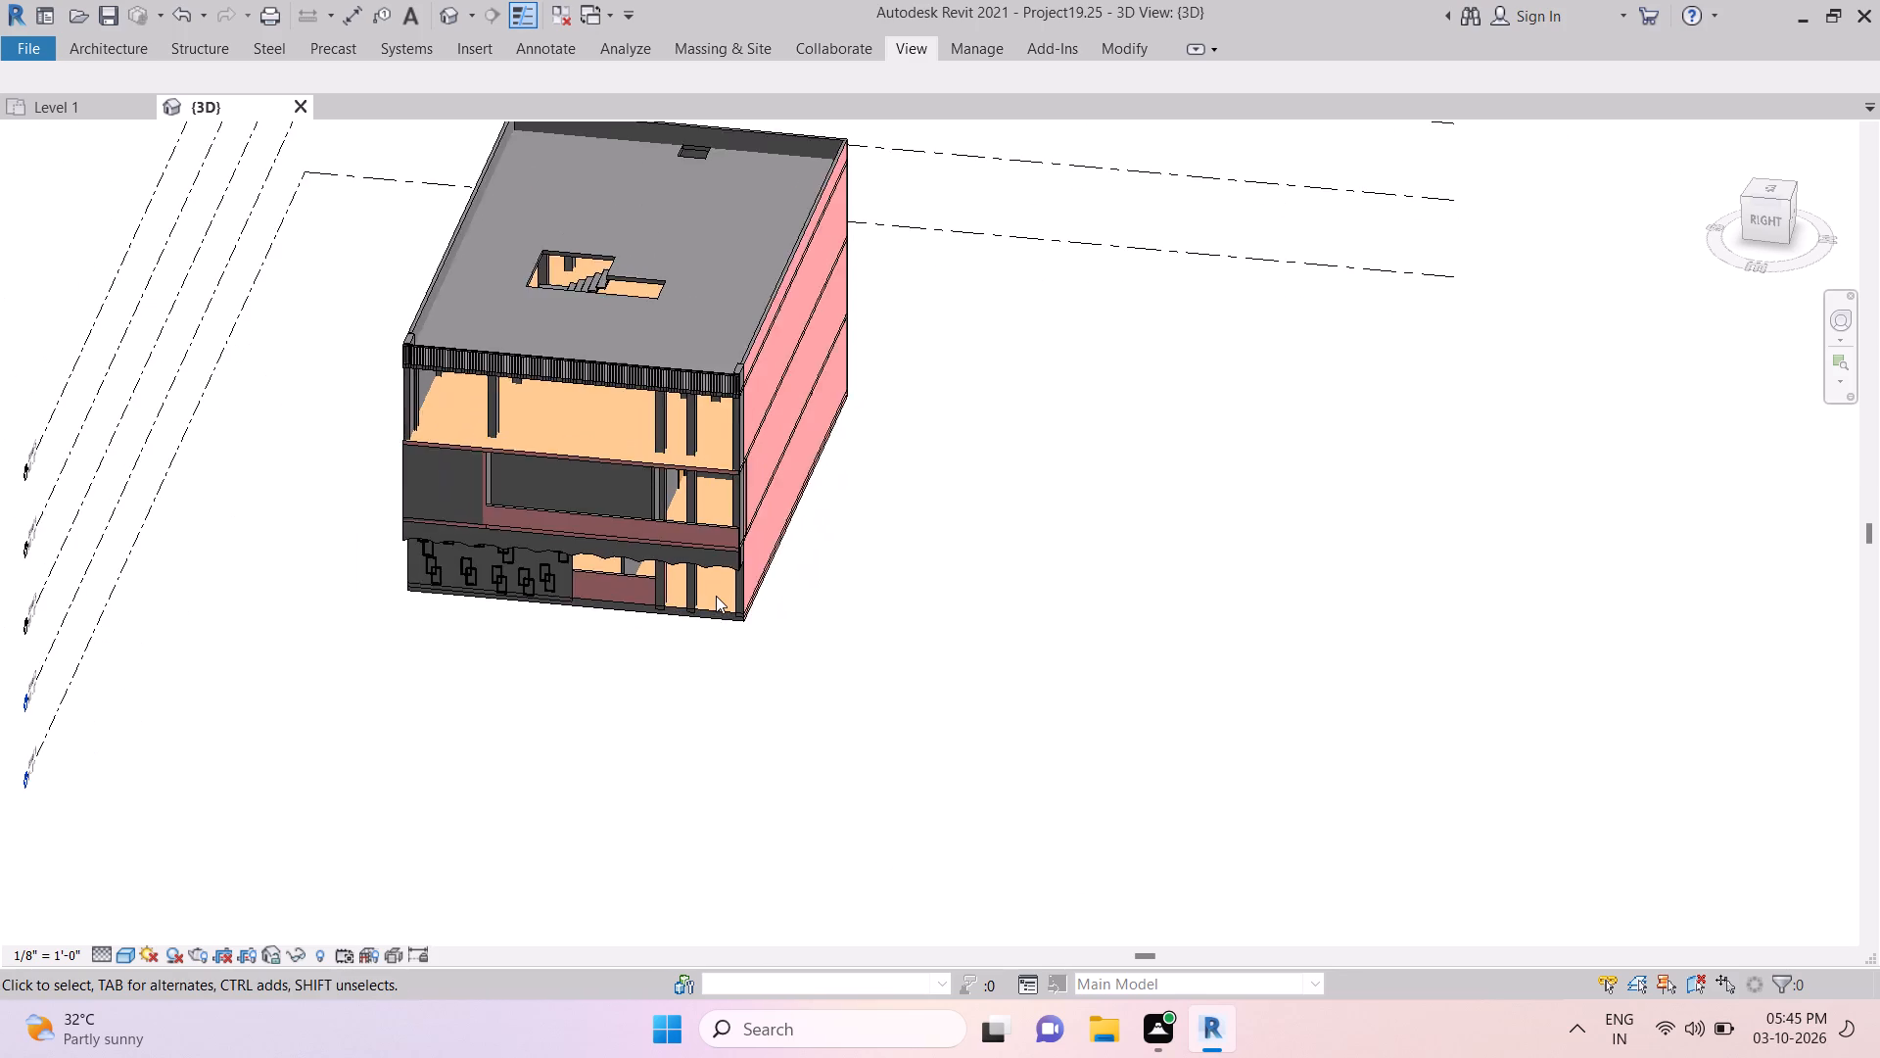
left_click_drag(716, 595, 722, 610, "ctrl")
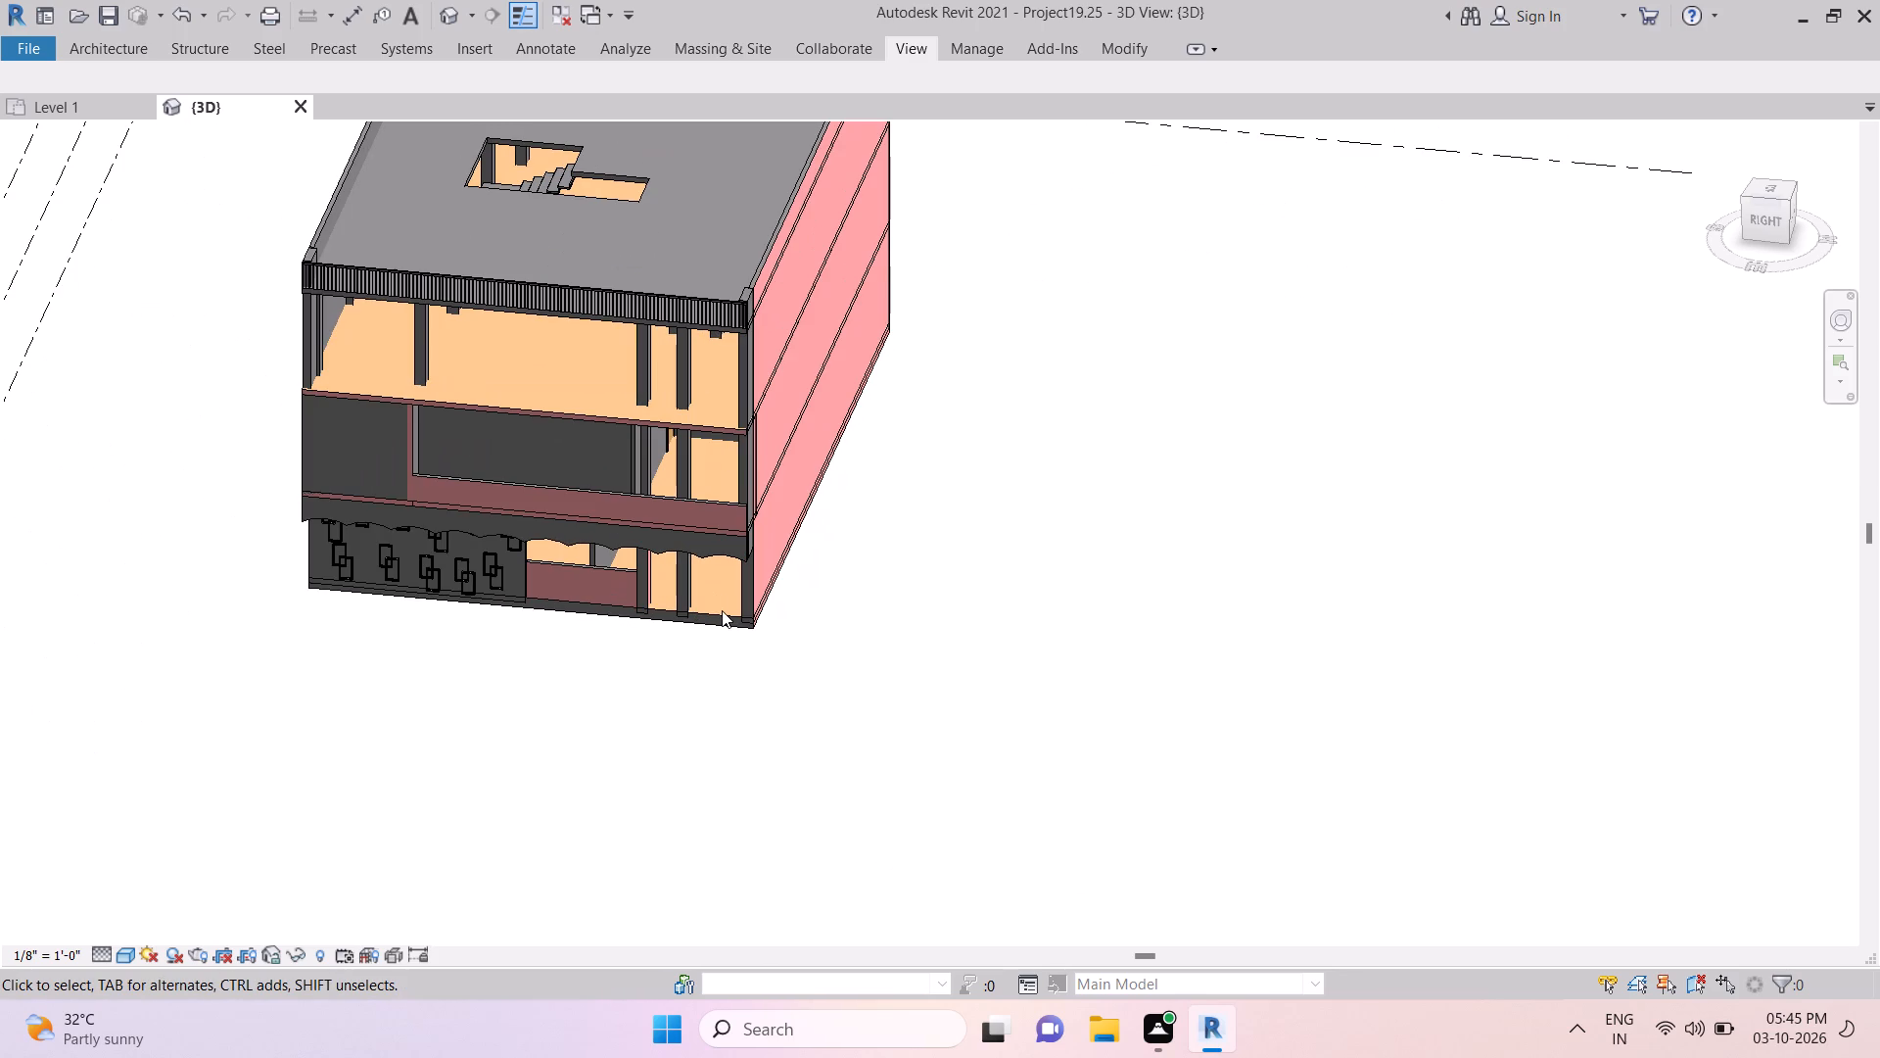
left_click_drag(722, 610, 846, 764, "ctrl")
left_click_drag(904, 691, 645, 711, "ctrl")
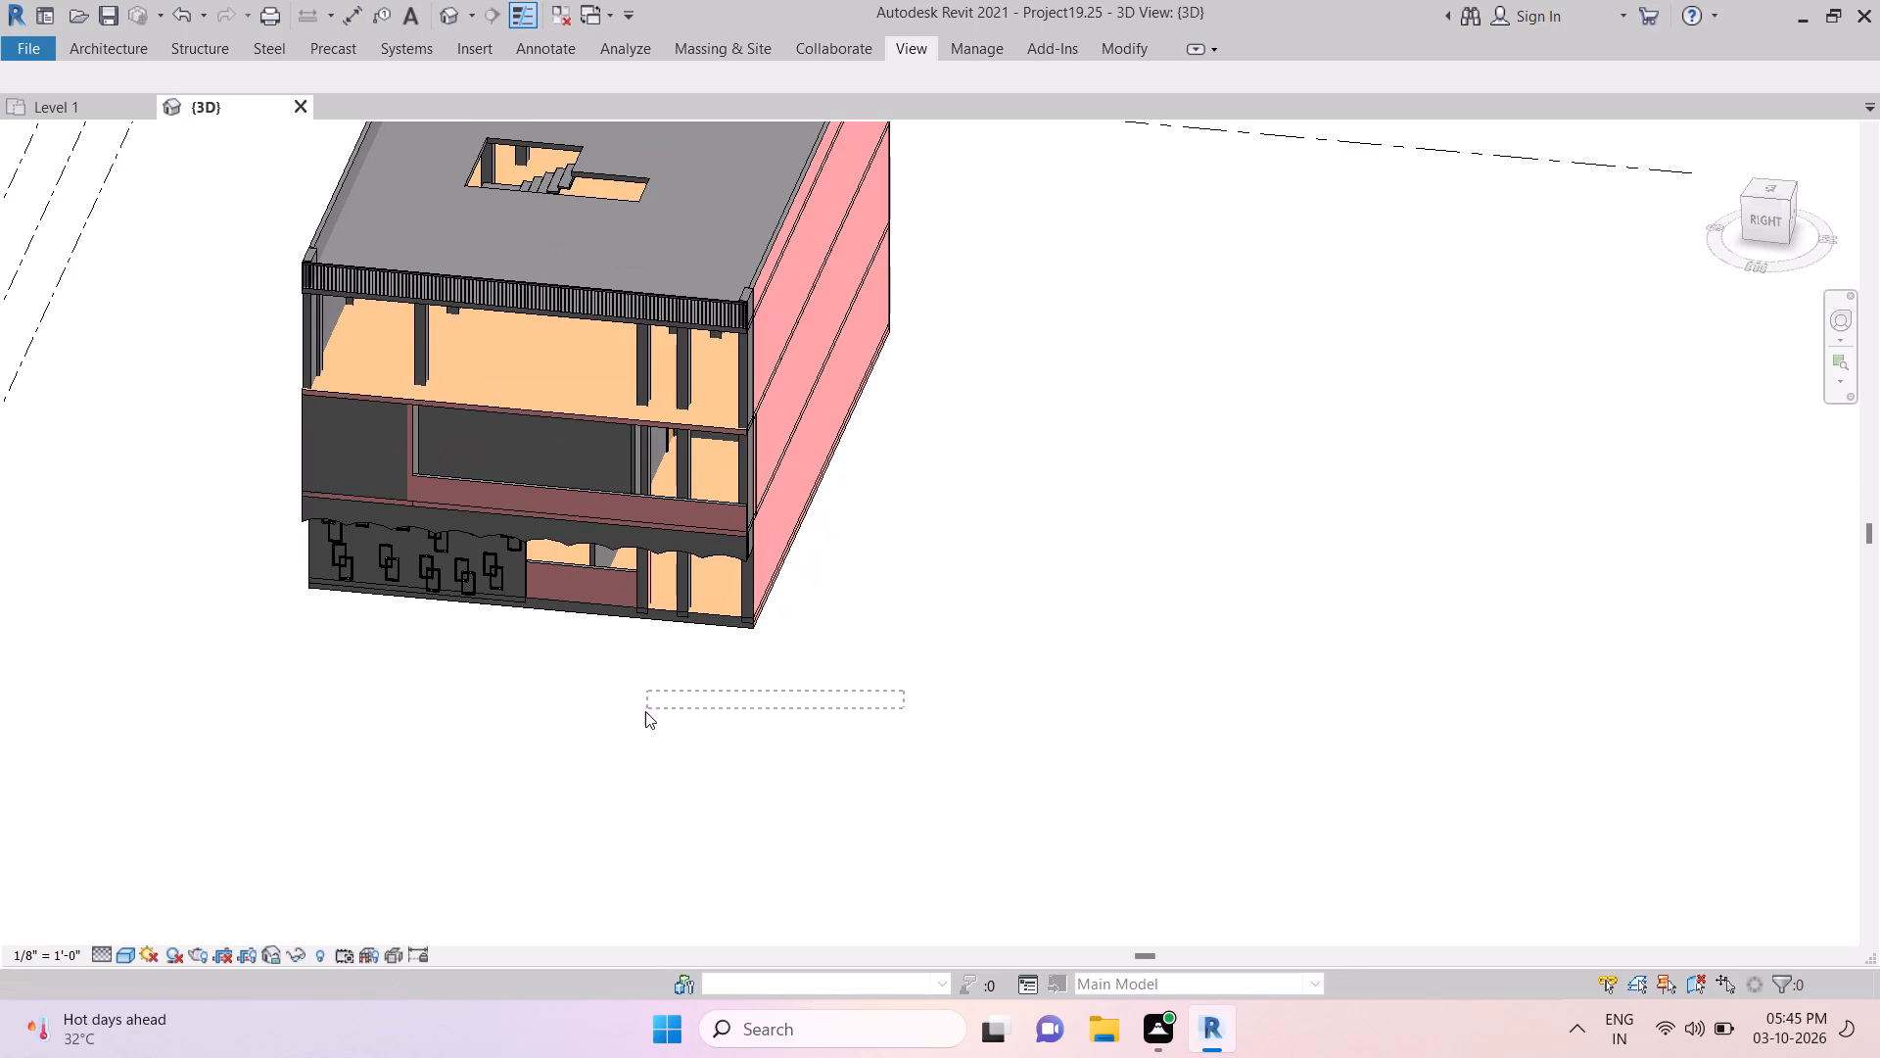
left_click_drag(645, 711, 636, 713, "ctrl")
scroll(640, 712, "up", 3, "ctrl")
scroll(637, 711, "down", 4, "ctrl")
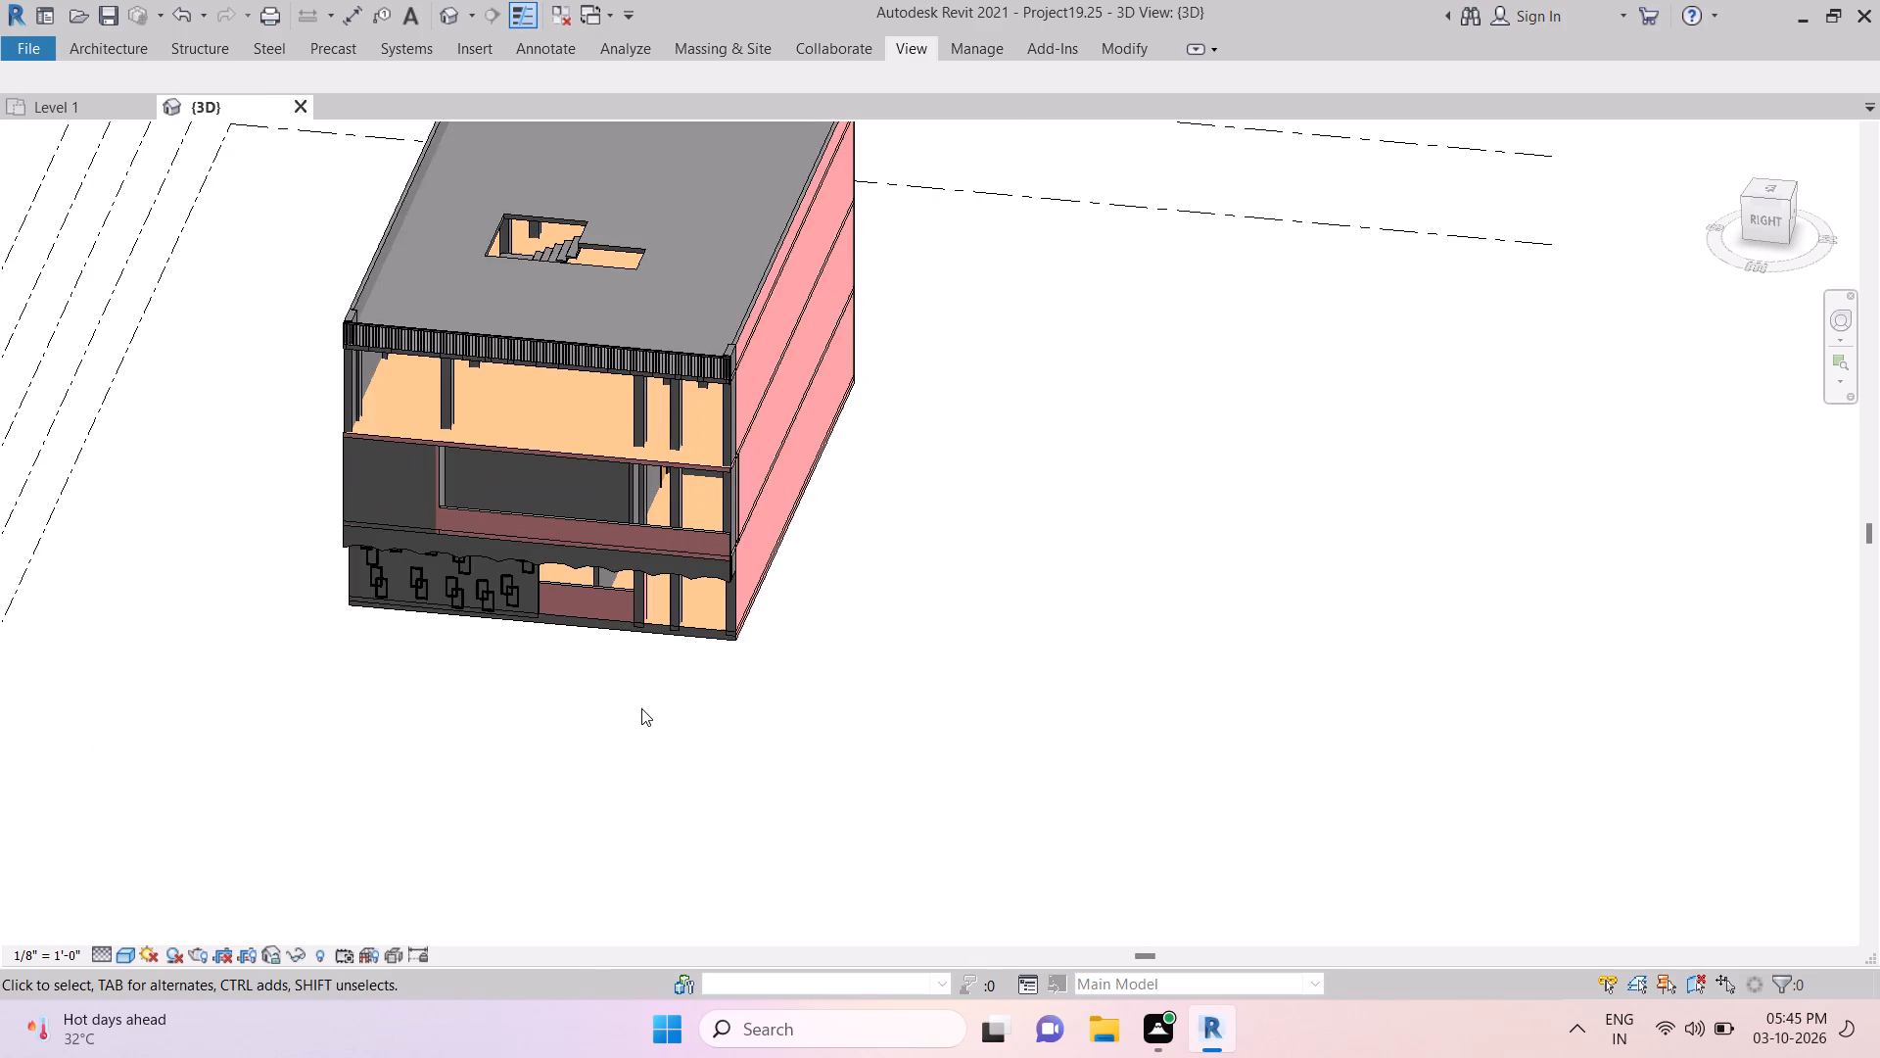
scroll(641, 708, "down", 2, "ctrl")
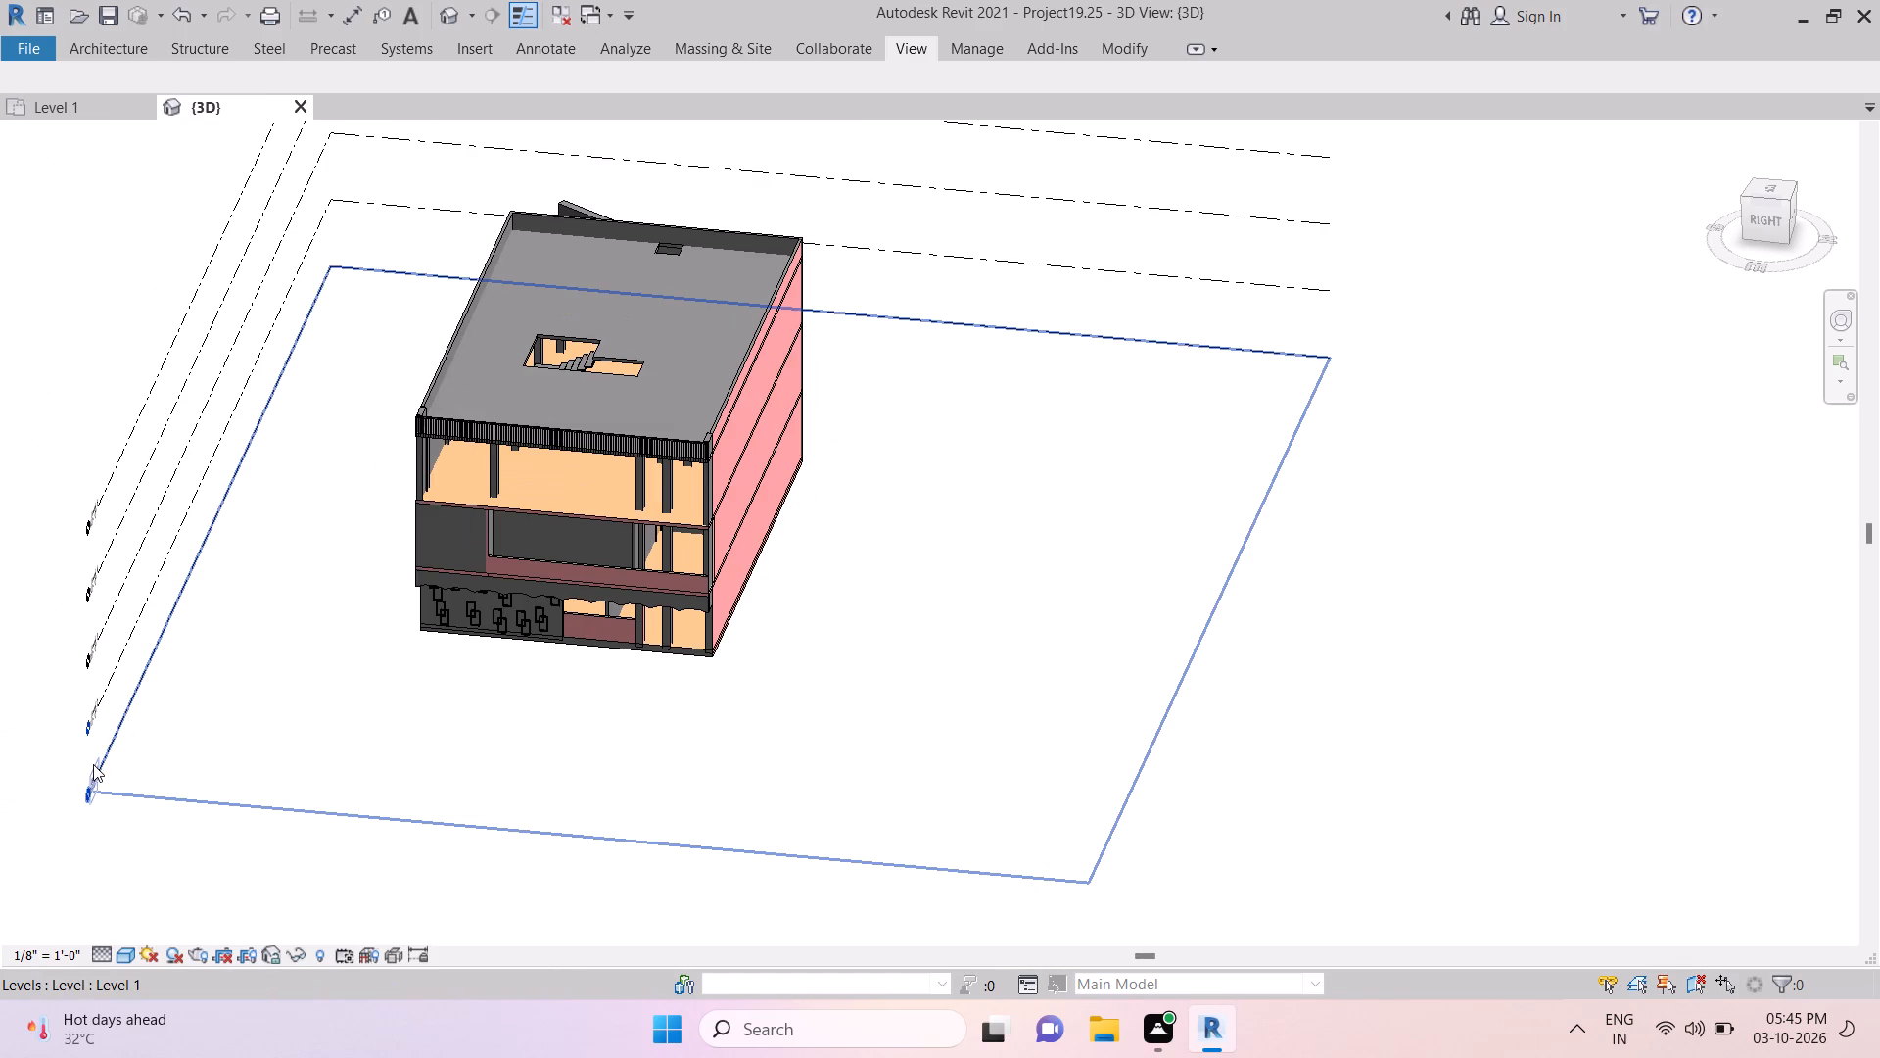
Switch to the Level 1 floor plan.
left_click(50, 106, "ctrl")
left_click(51, 104, "ctrl")
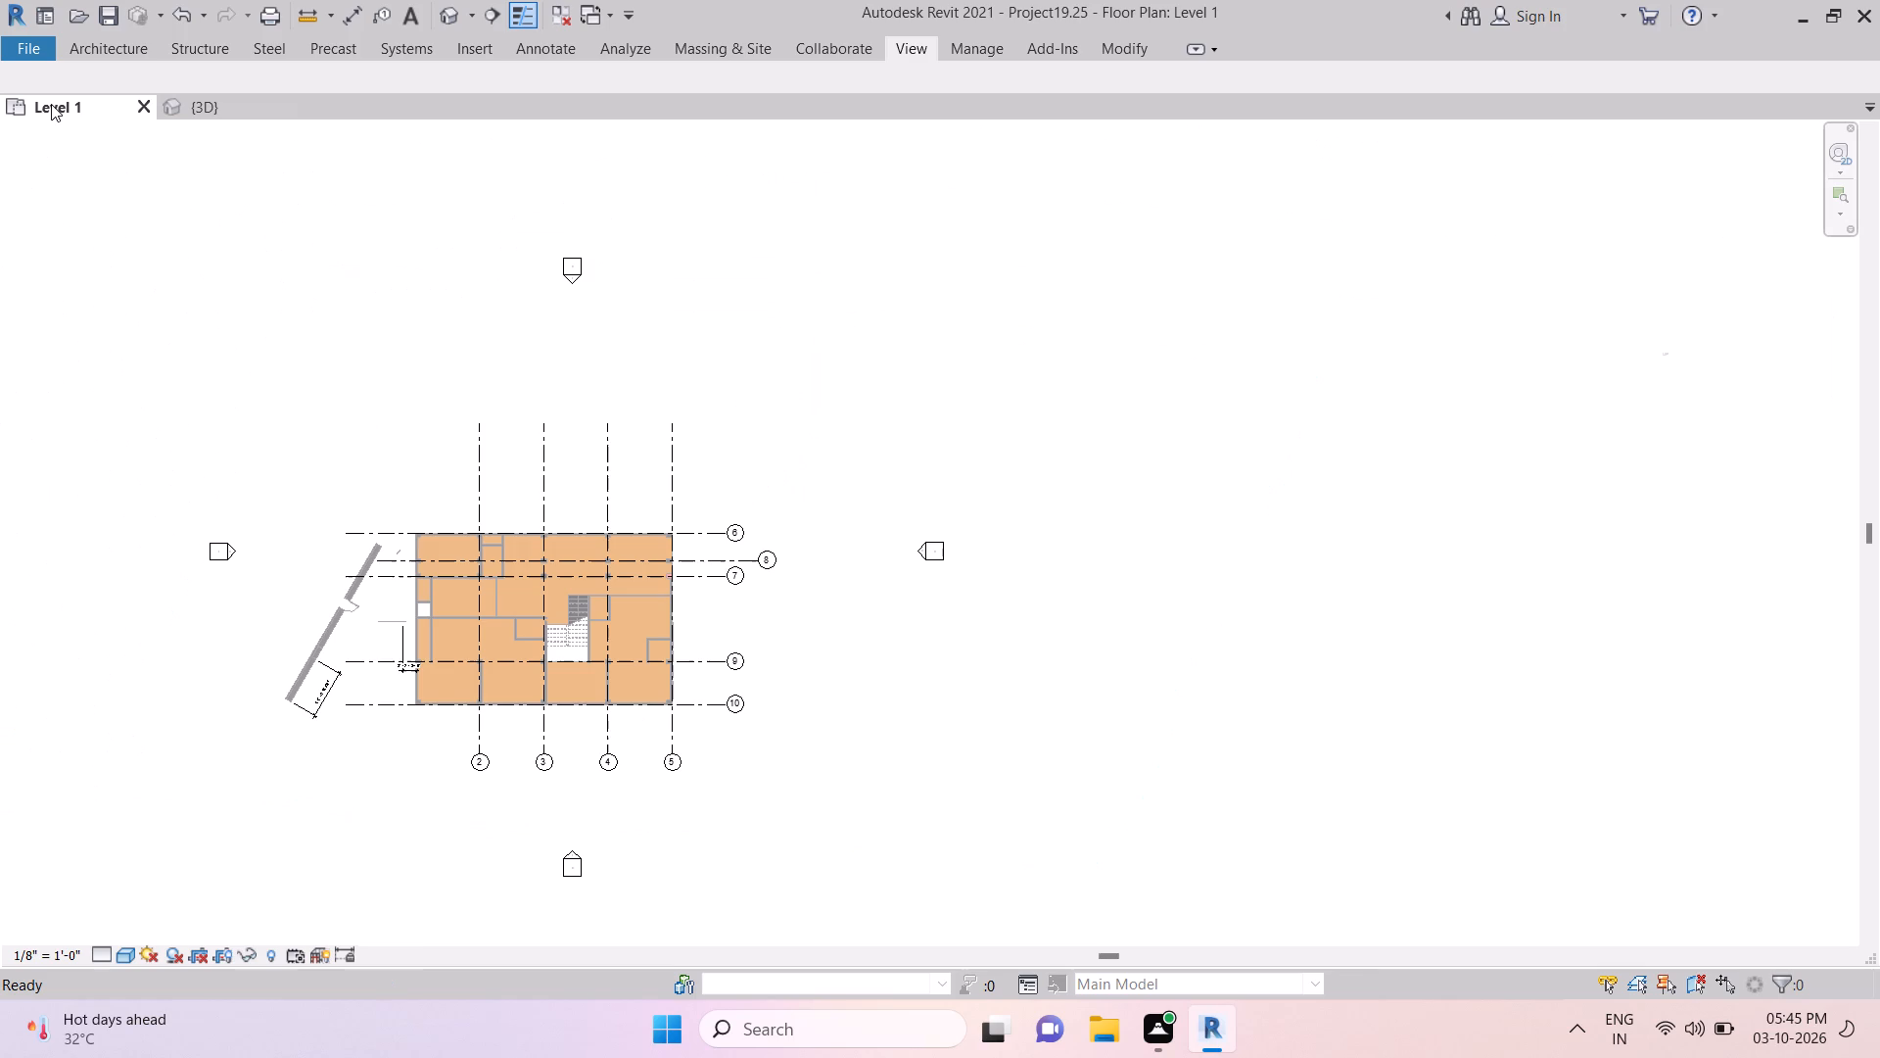
left_click(59, 105, "ctrl")
Select the slanted Exterior - Brick Over CMU w Metal Stud stacked wall standing outside the building on Level 1.
scroll(497, 726, "down", 3, "ctrl")
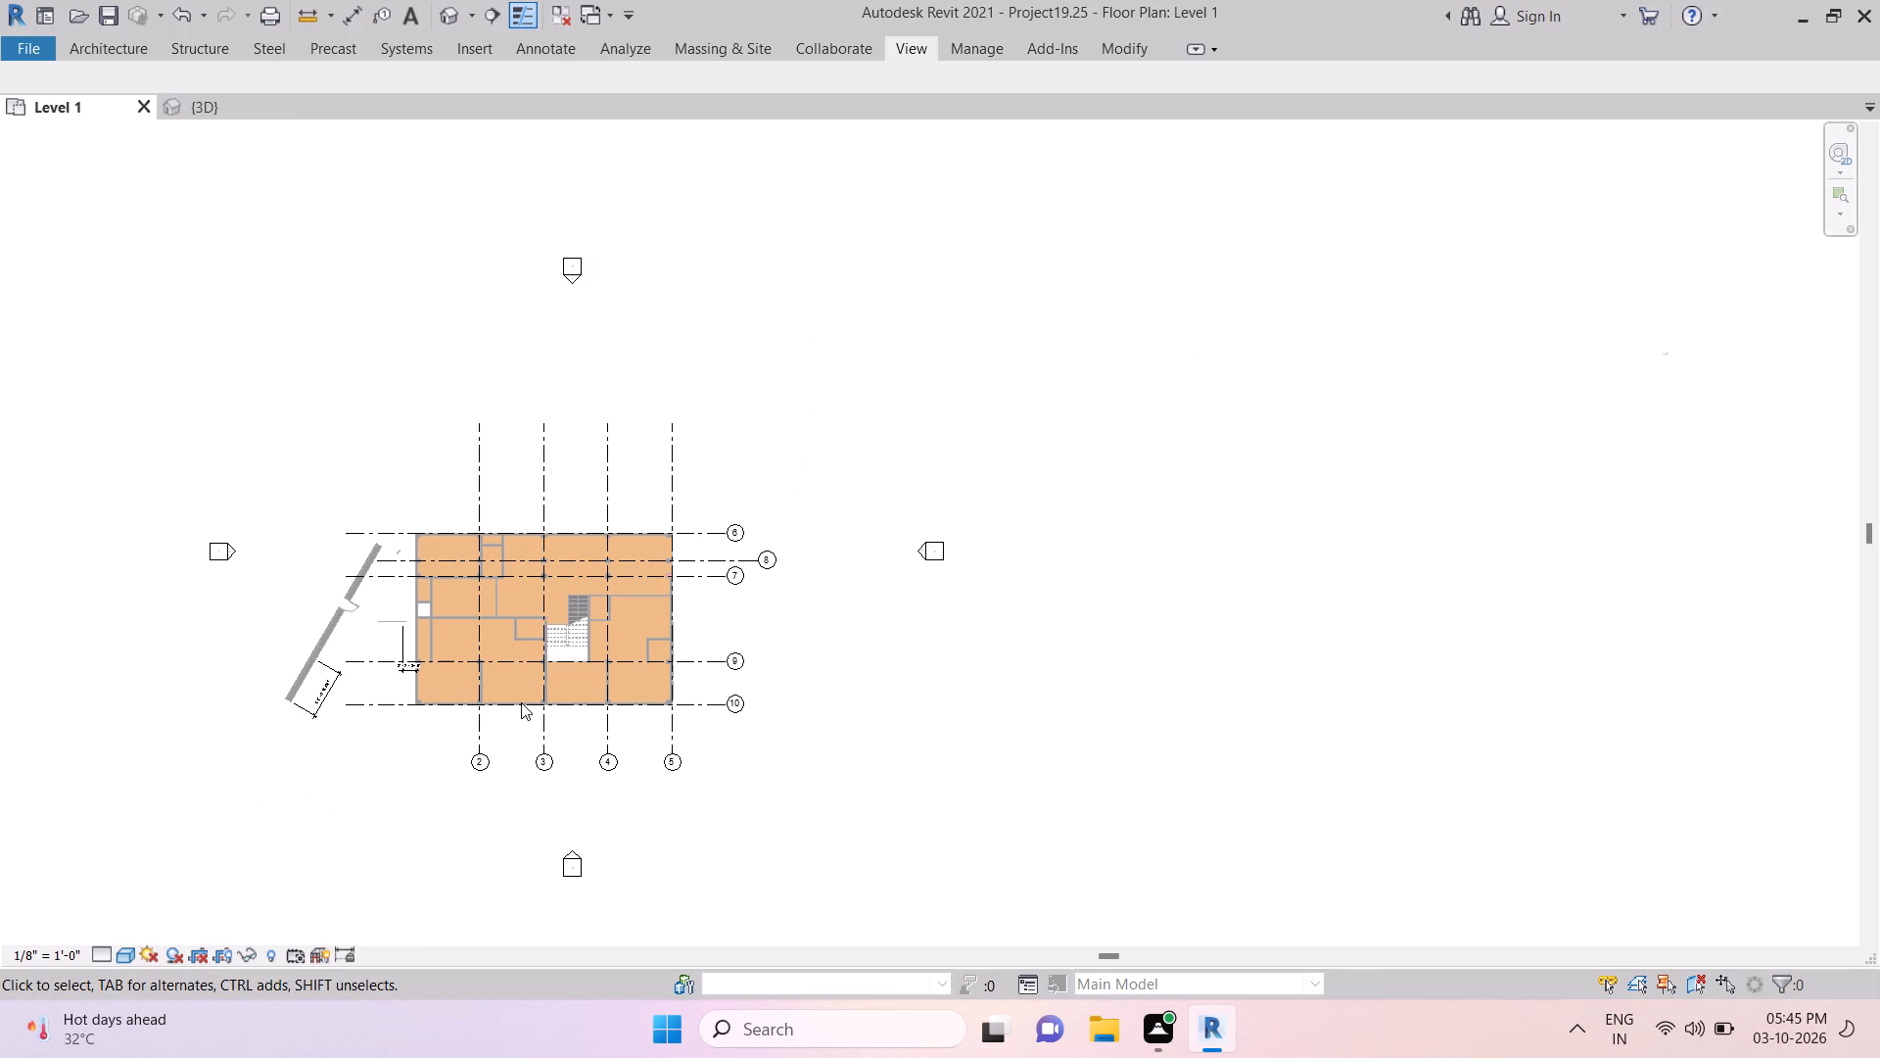
scroll(521, 702, "down", 1, "ctrl")
scroll(492, 686, "up", 3, "ctrl")
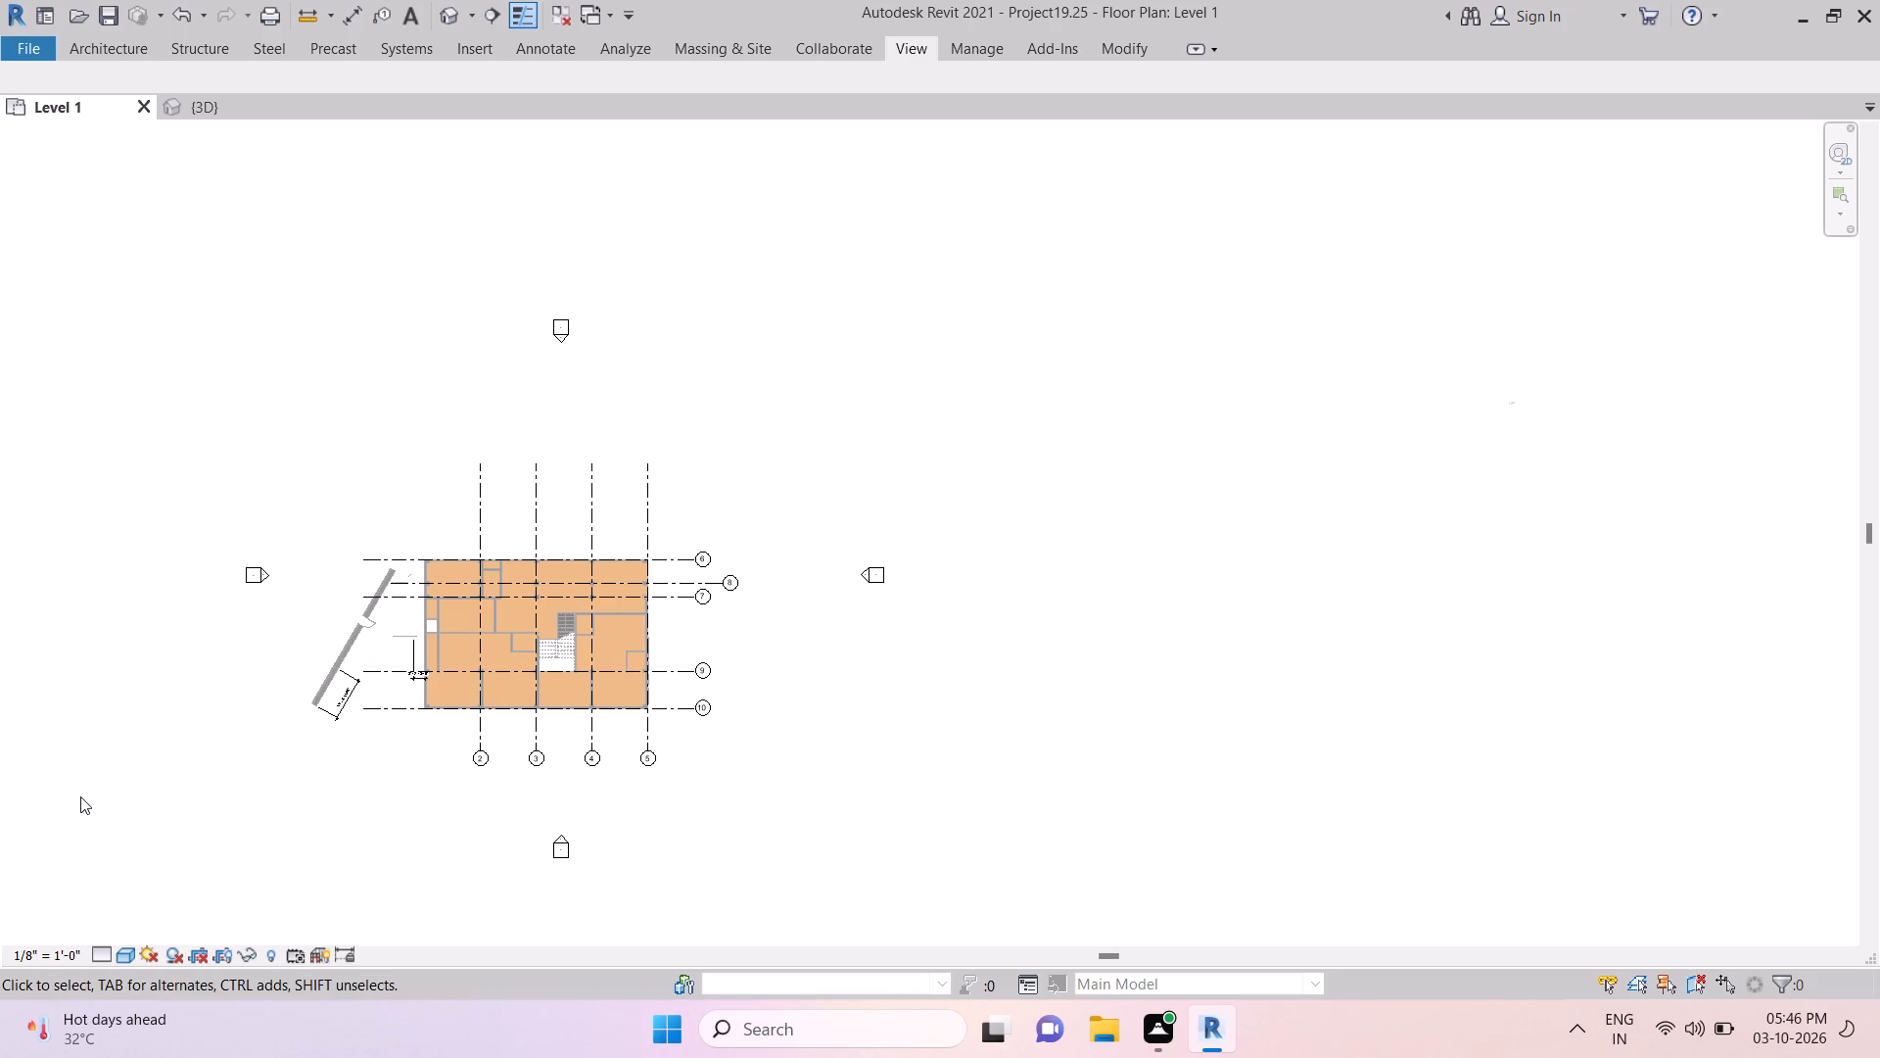
left_click(307, 702, "ctrl")
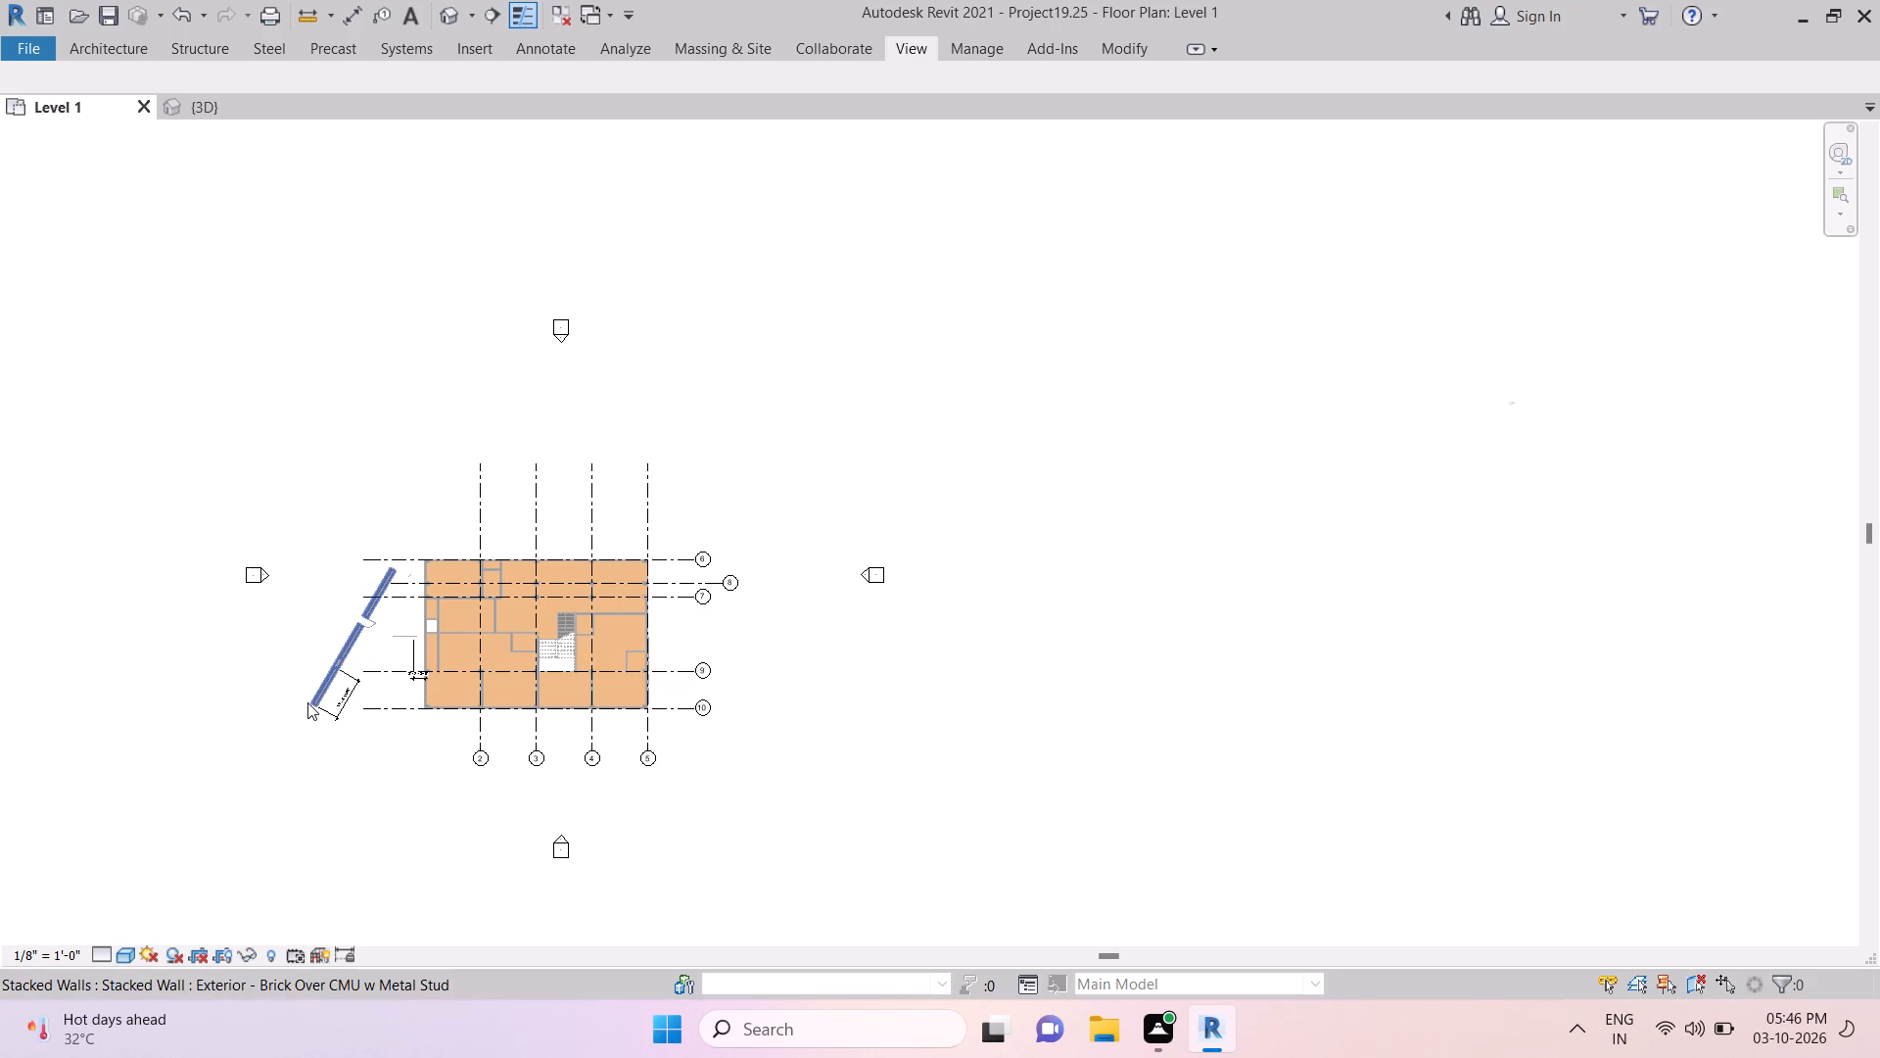
left_click(305, 699, "ctrl")
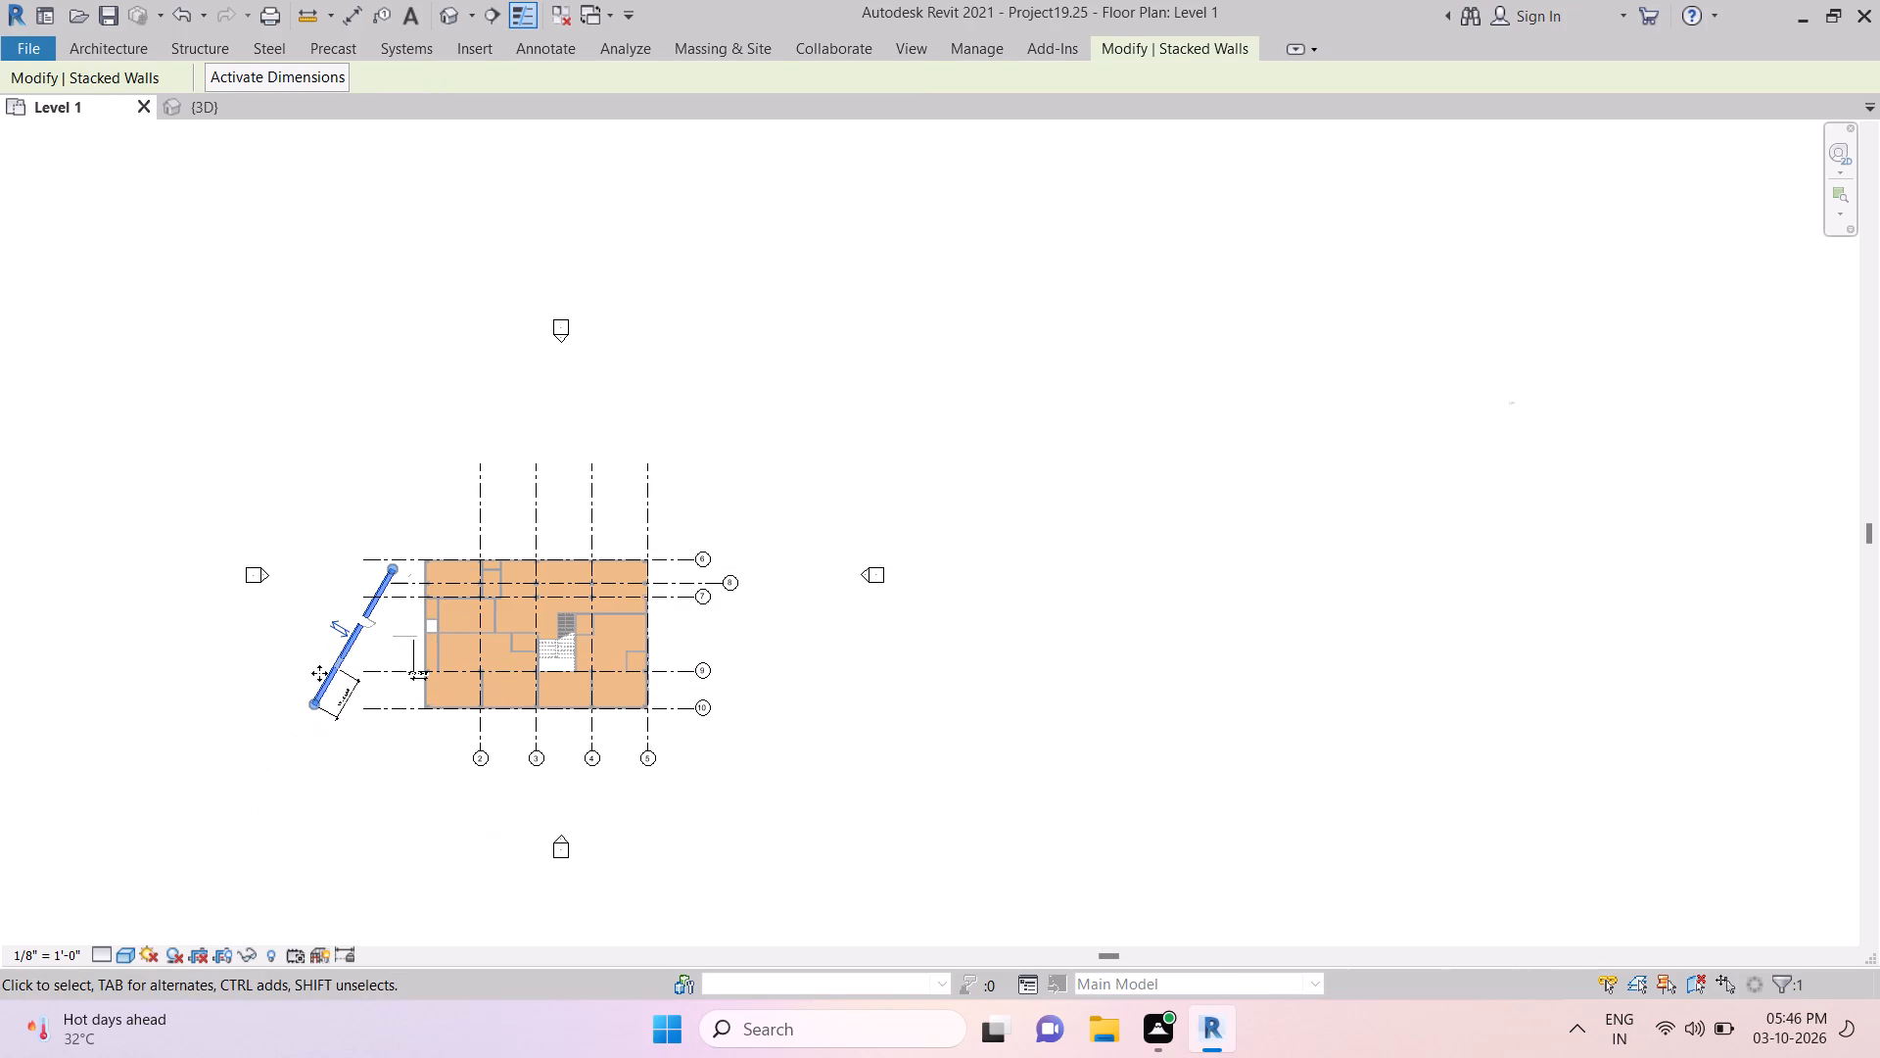
left_click(323, 674, "ctrl")
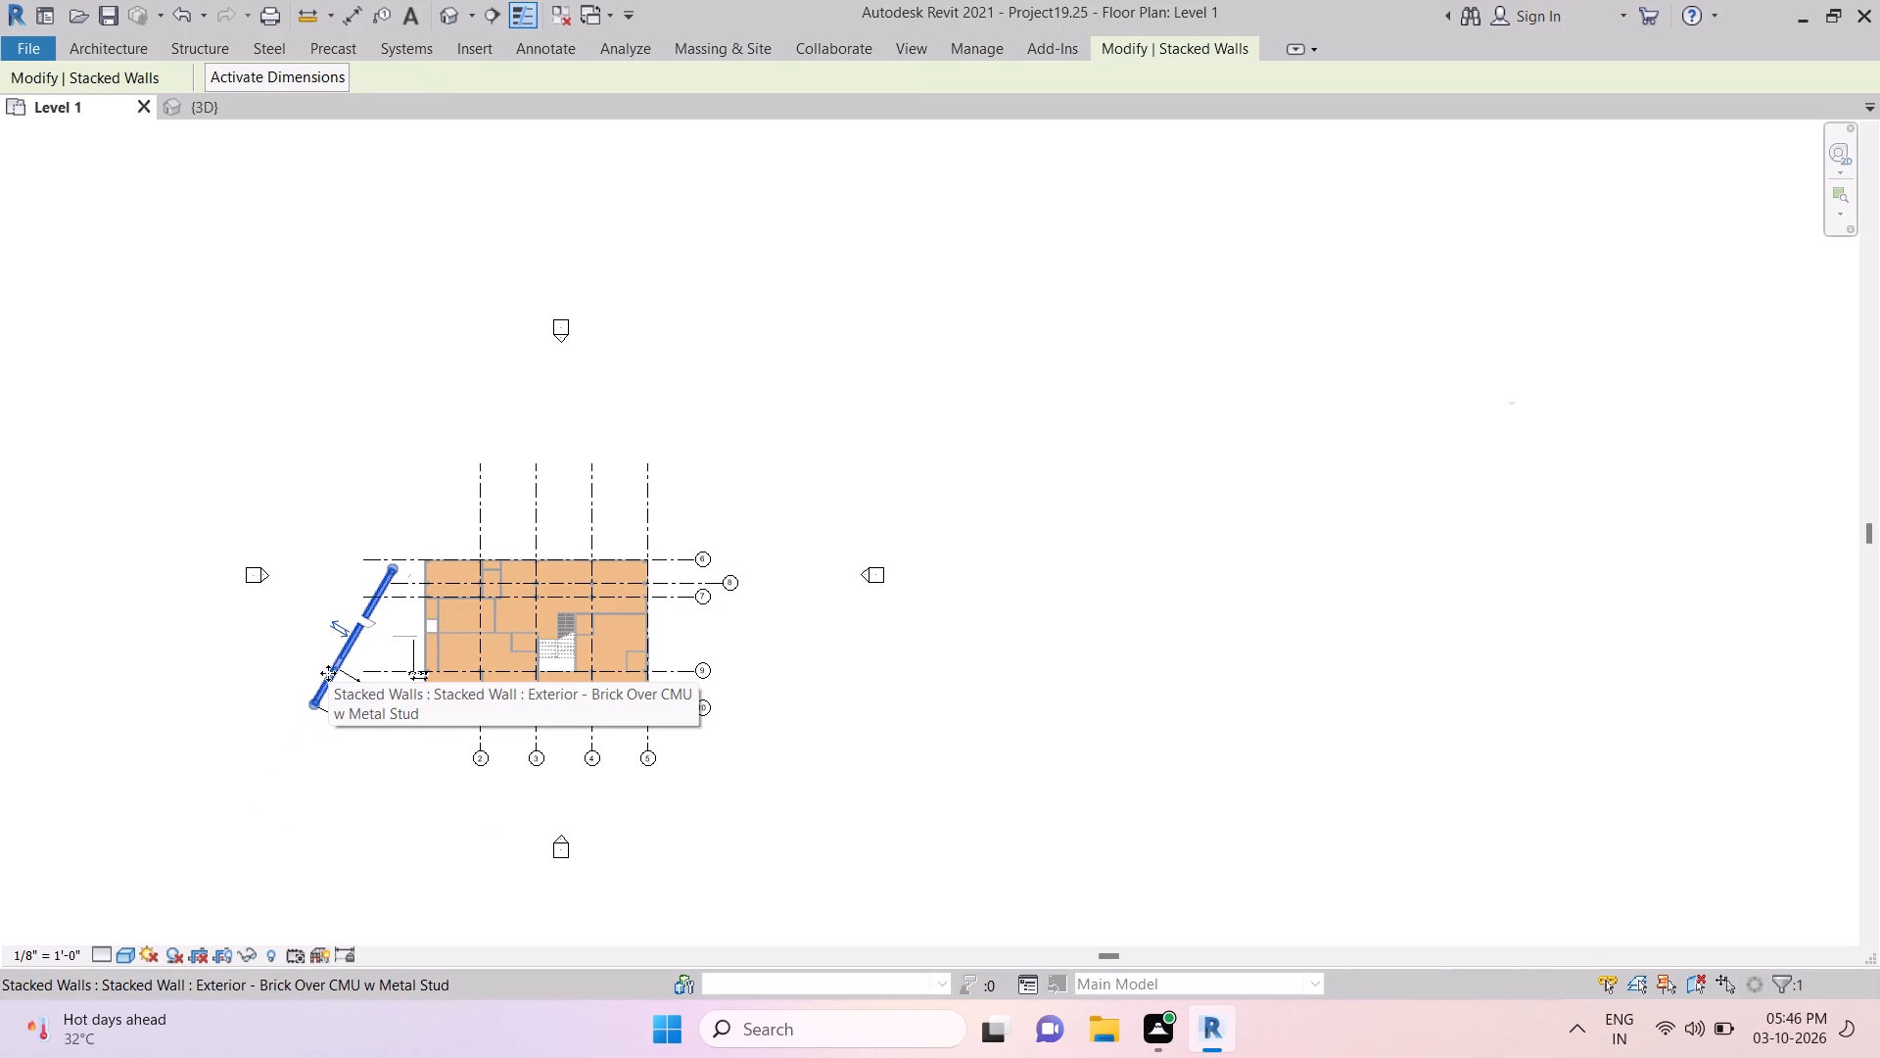
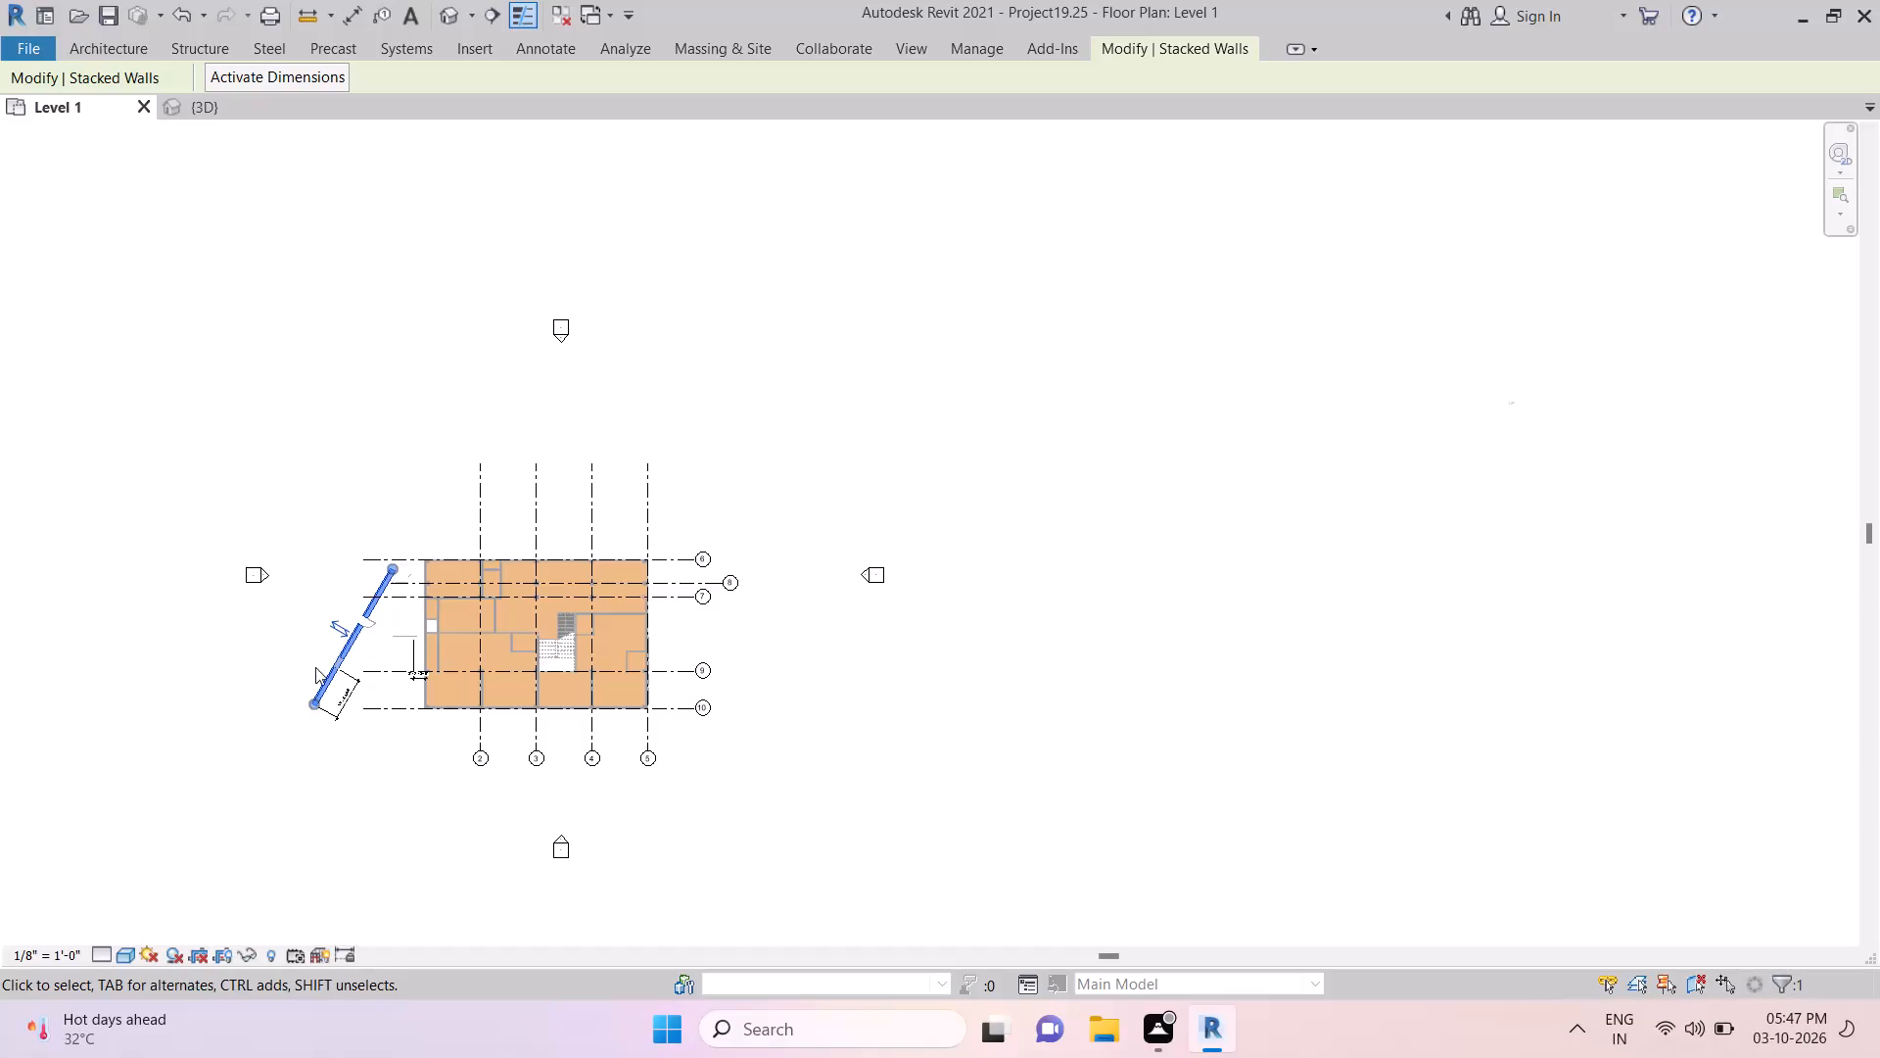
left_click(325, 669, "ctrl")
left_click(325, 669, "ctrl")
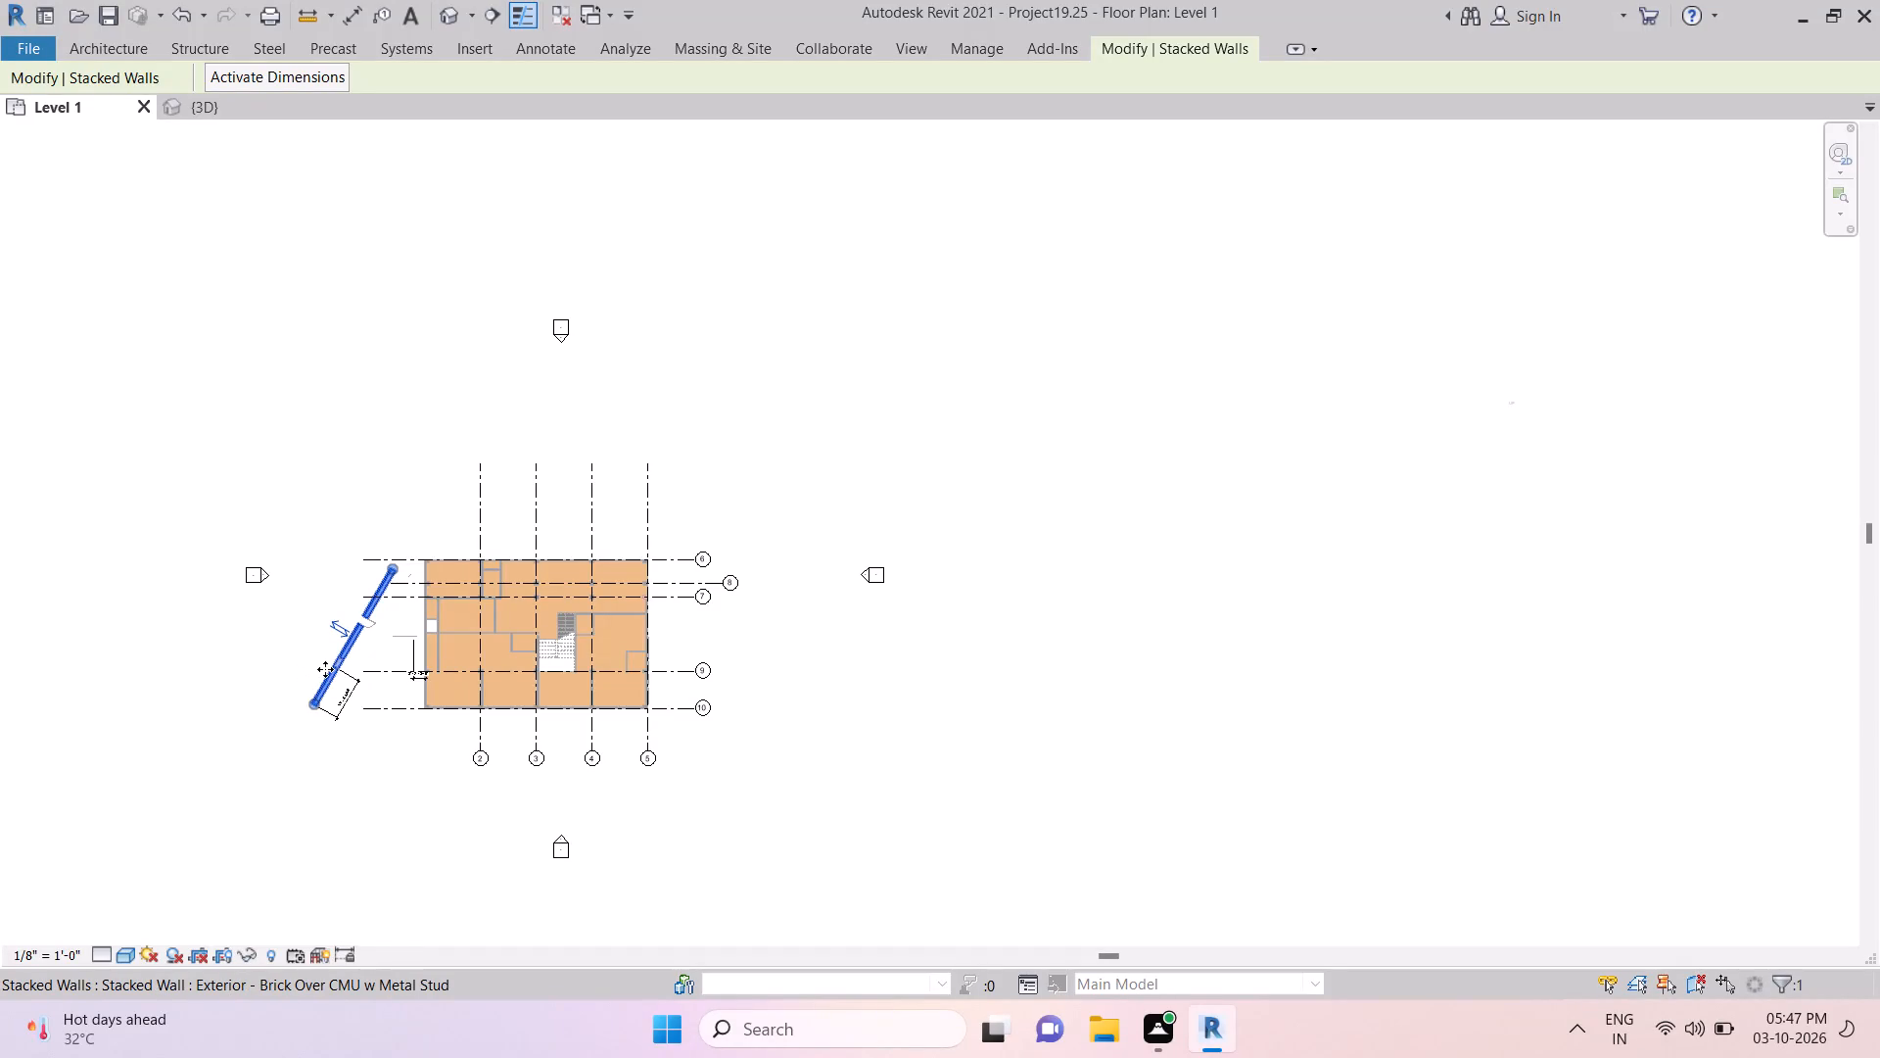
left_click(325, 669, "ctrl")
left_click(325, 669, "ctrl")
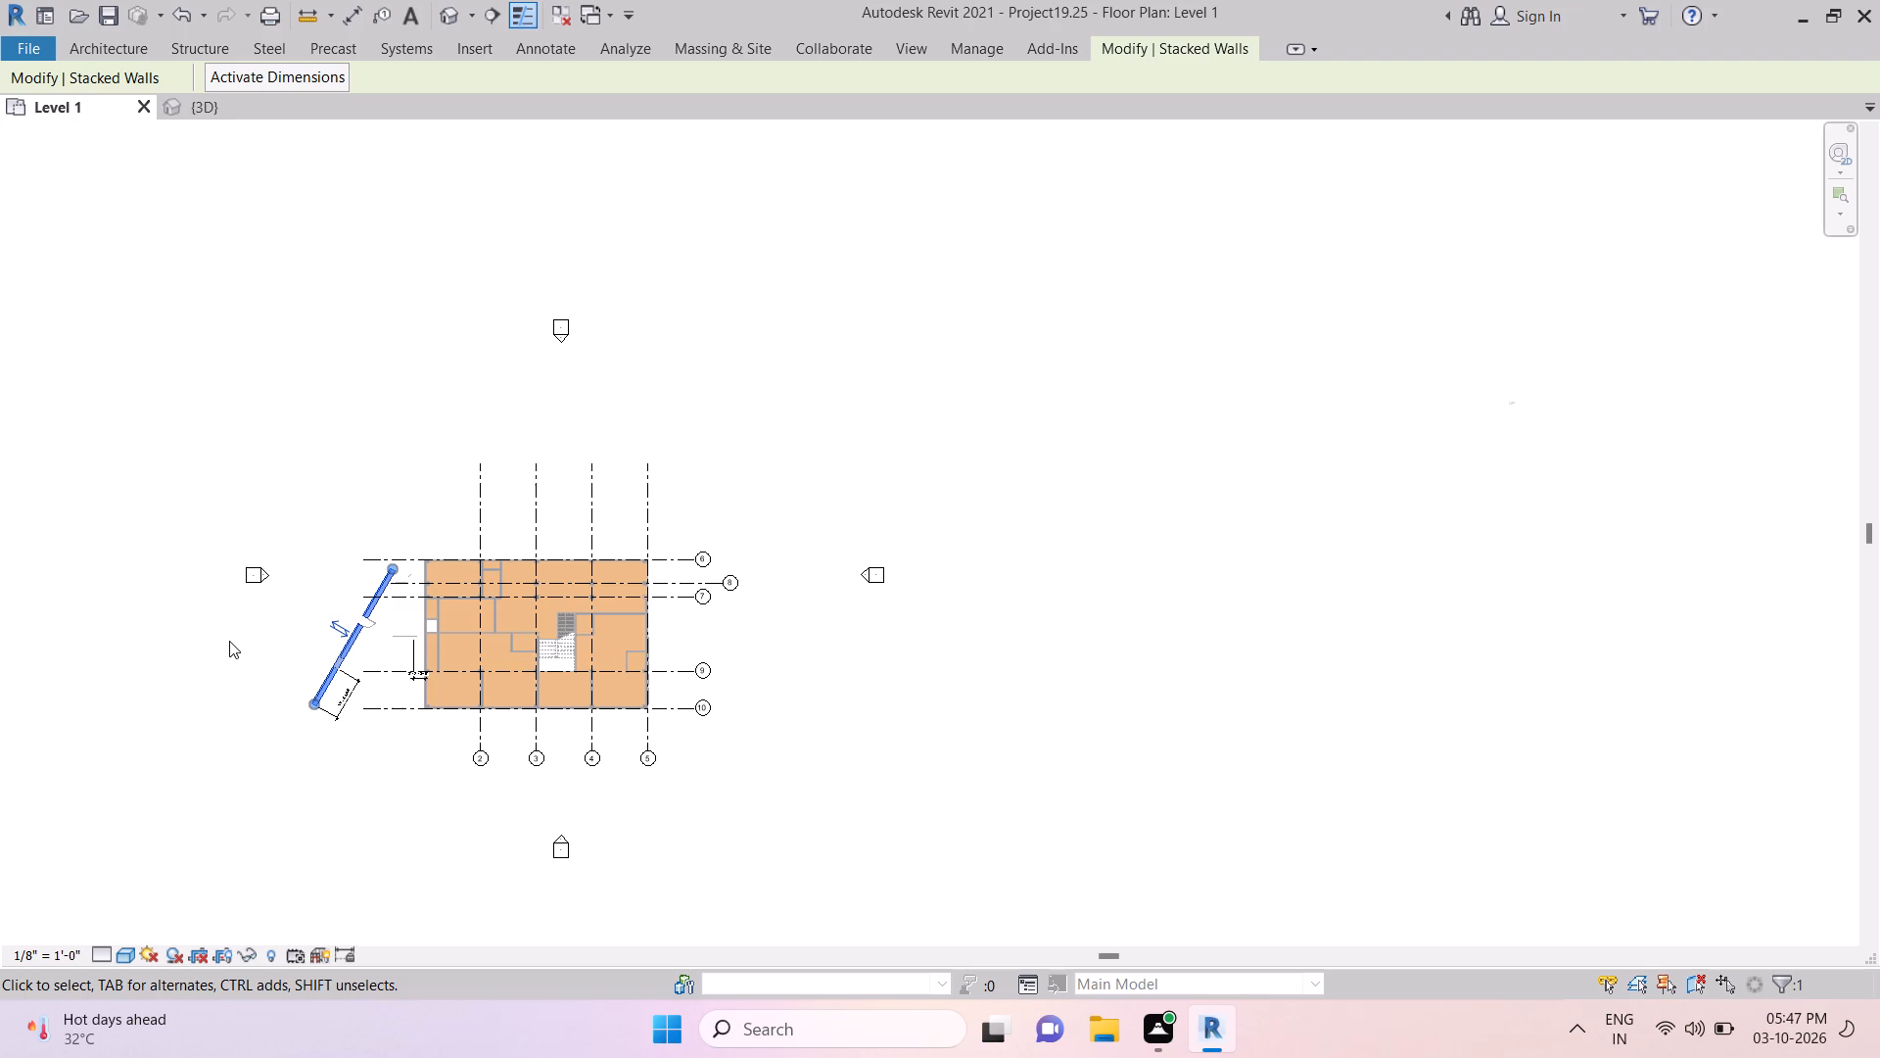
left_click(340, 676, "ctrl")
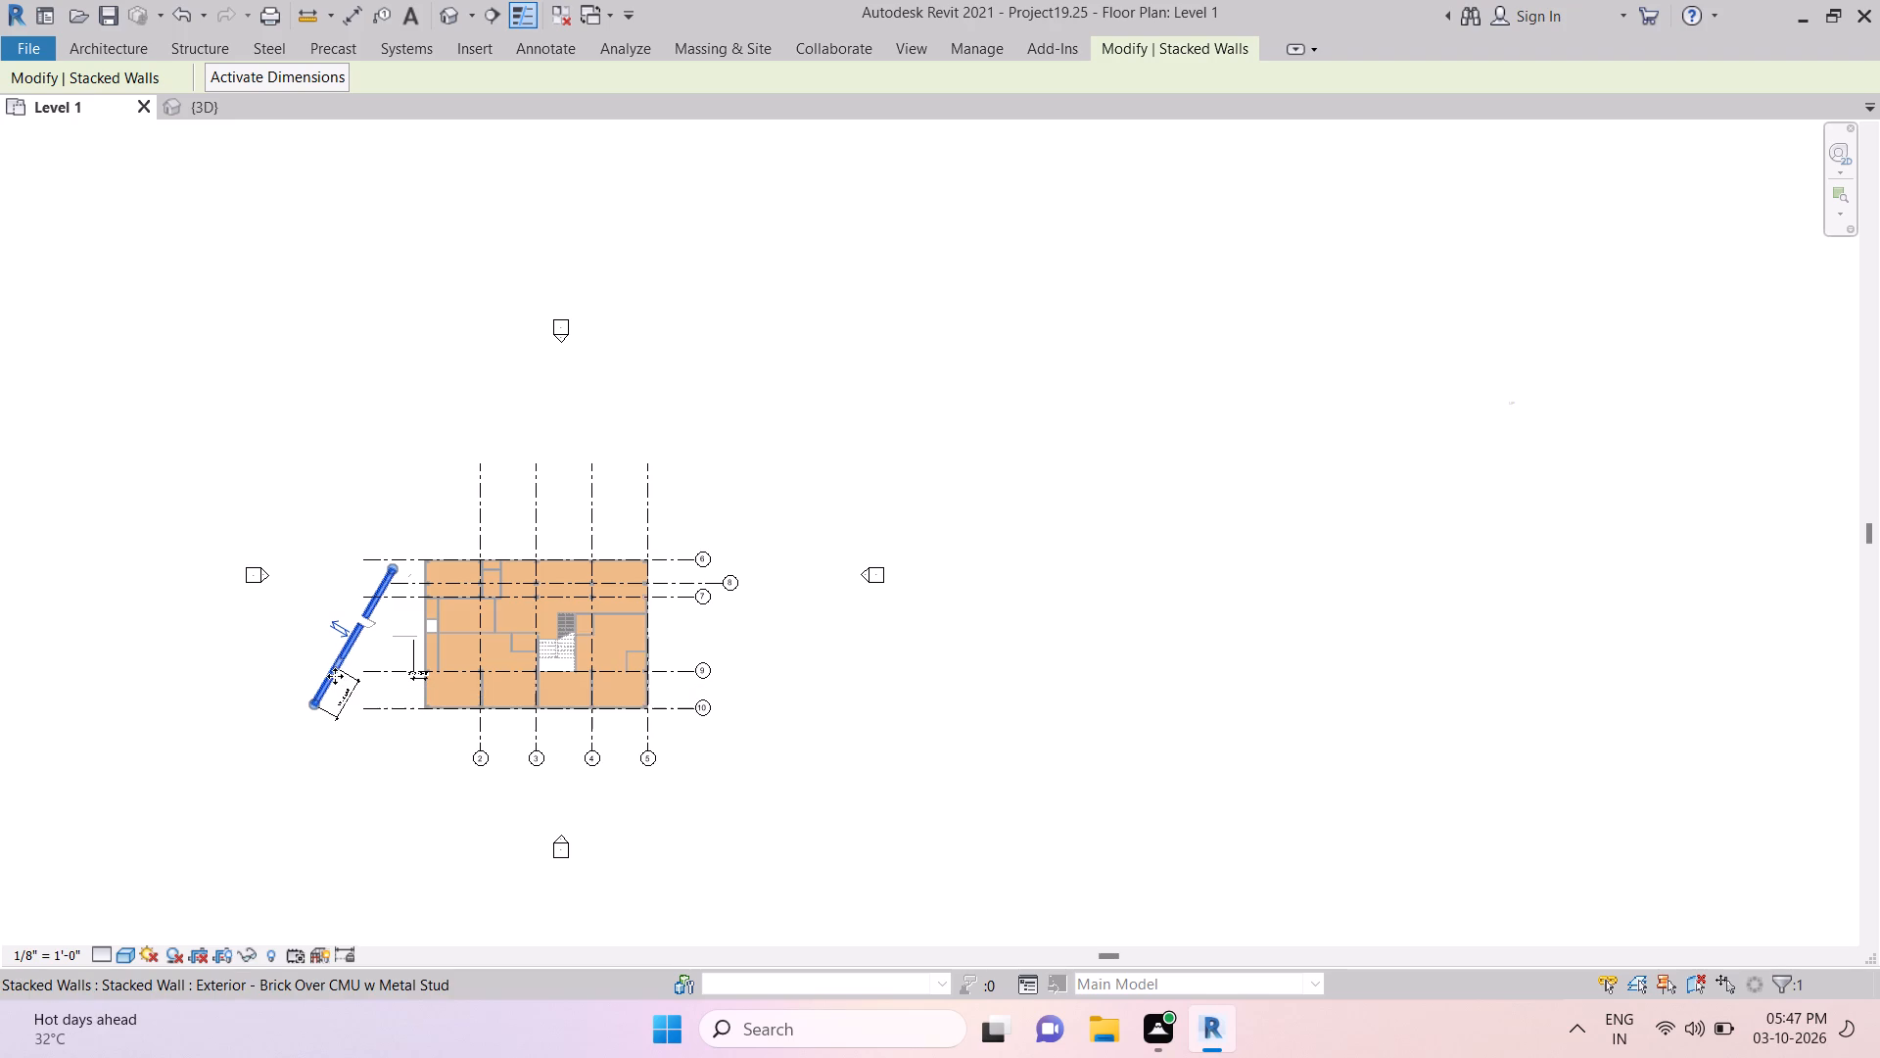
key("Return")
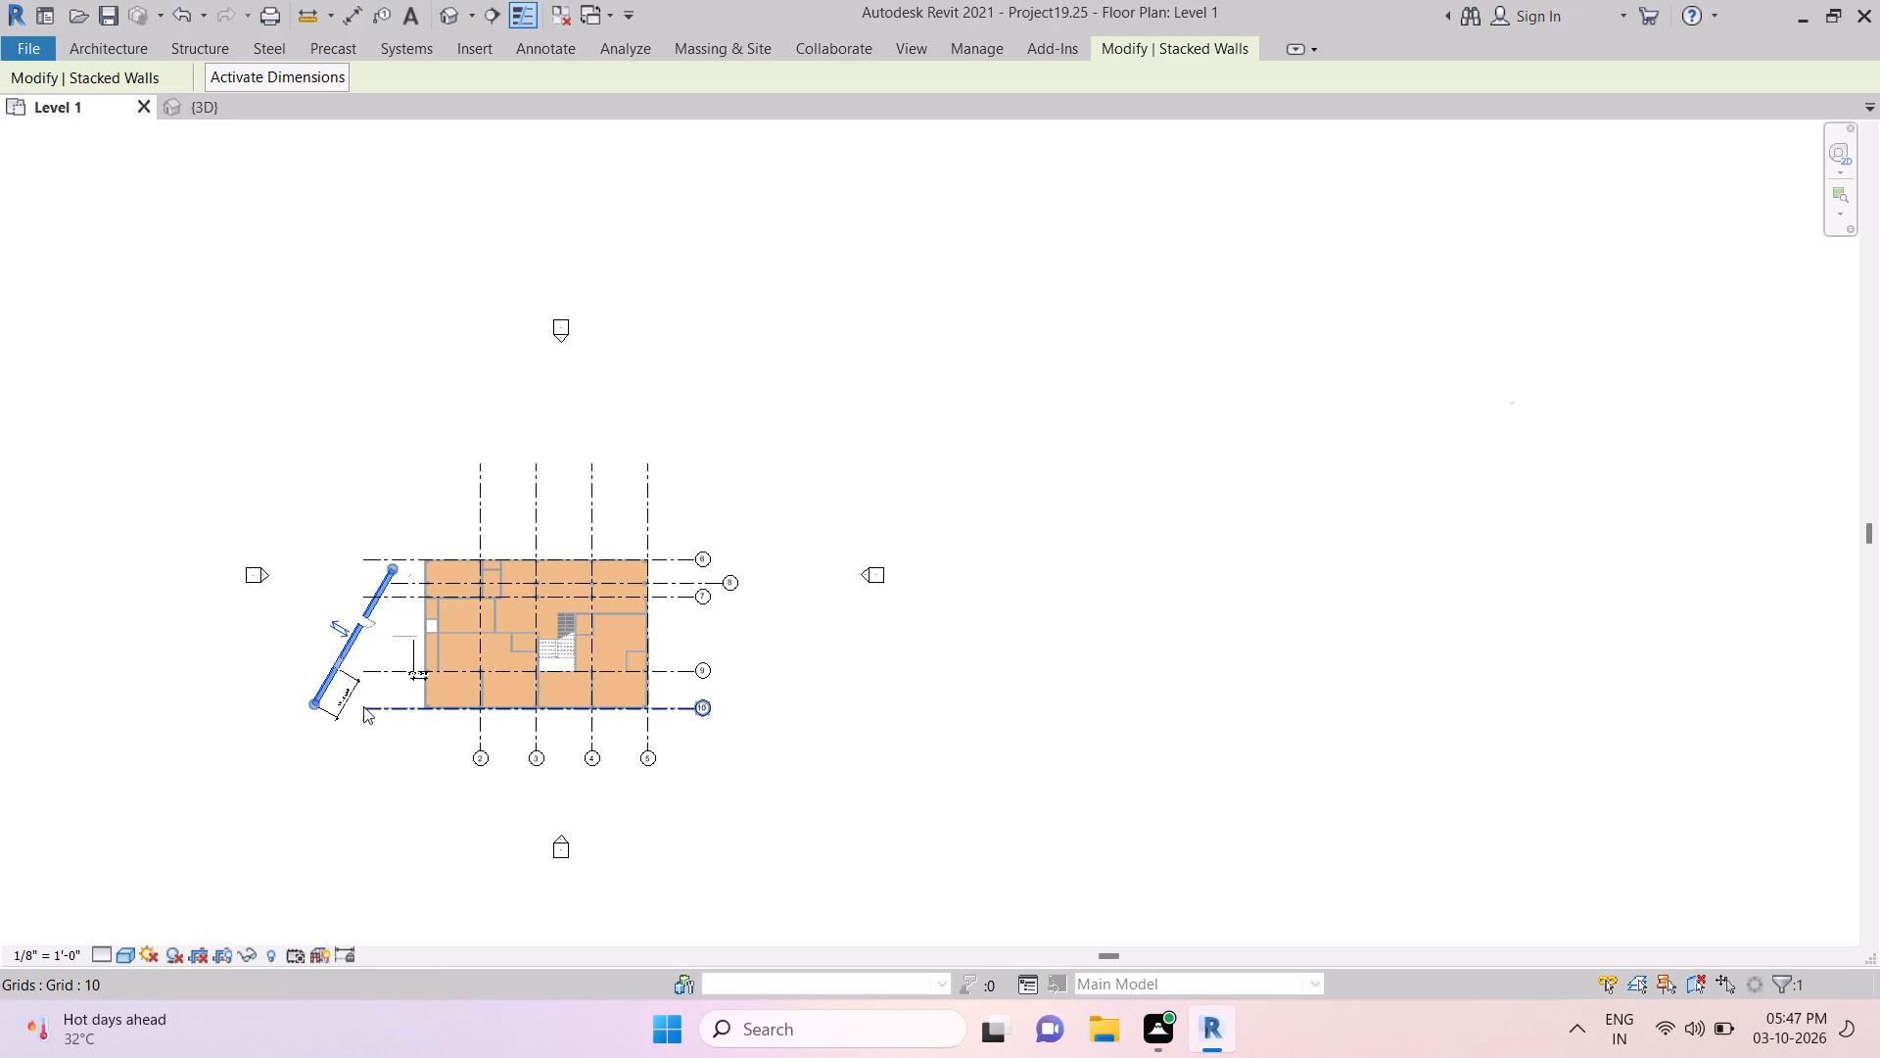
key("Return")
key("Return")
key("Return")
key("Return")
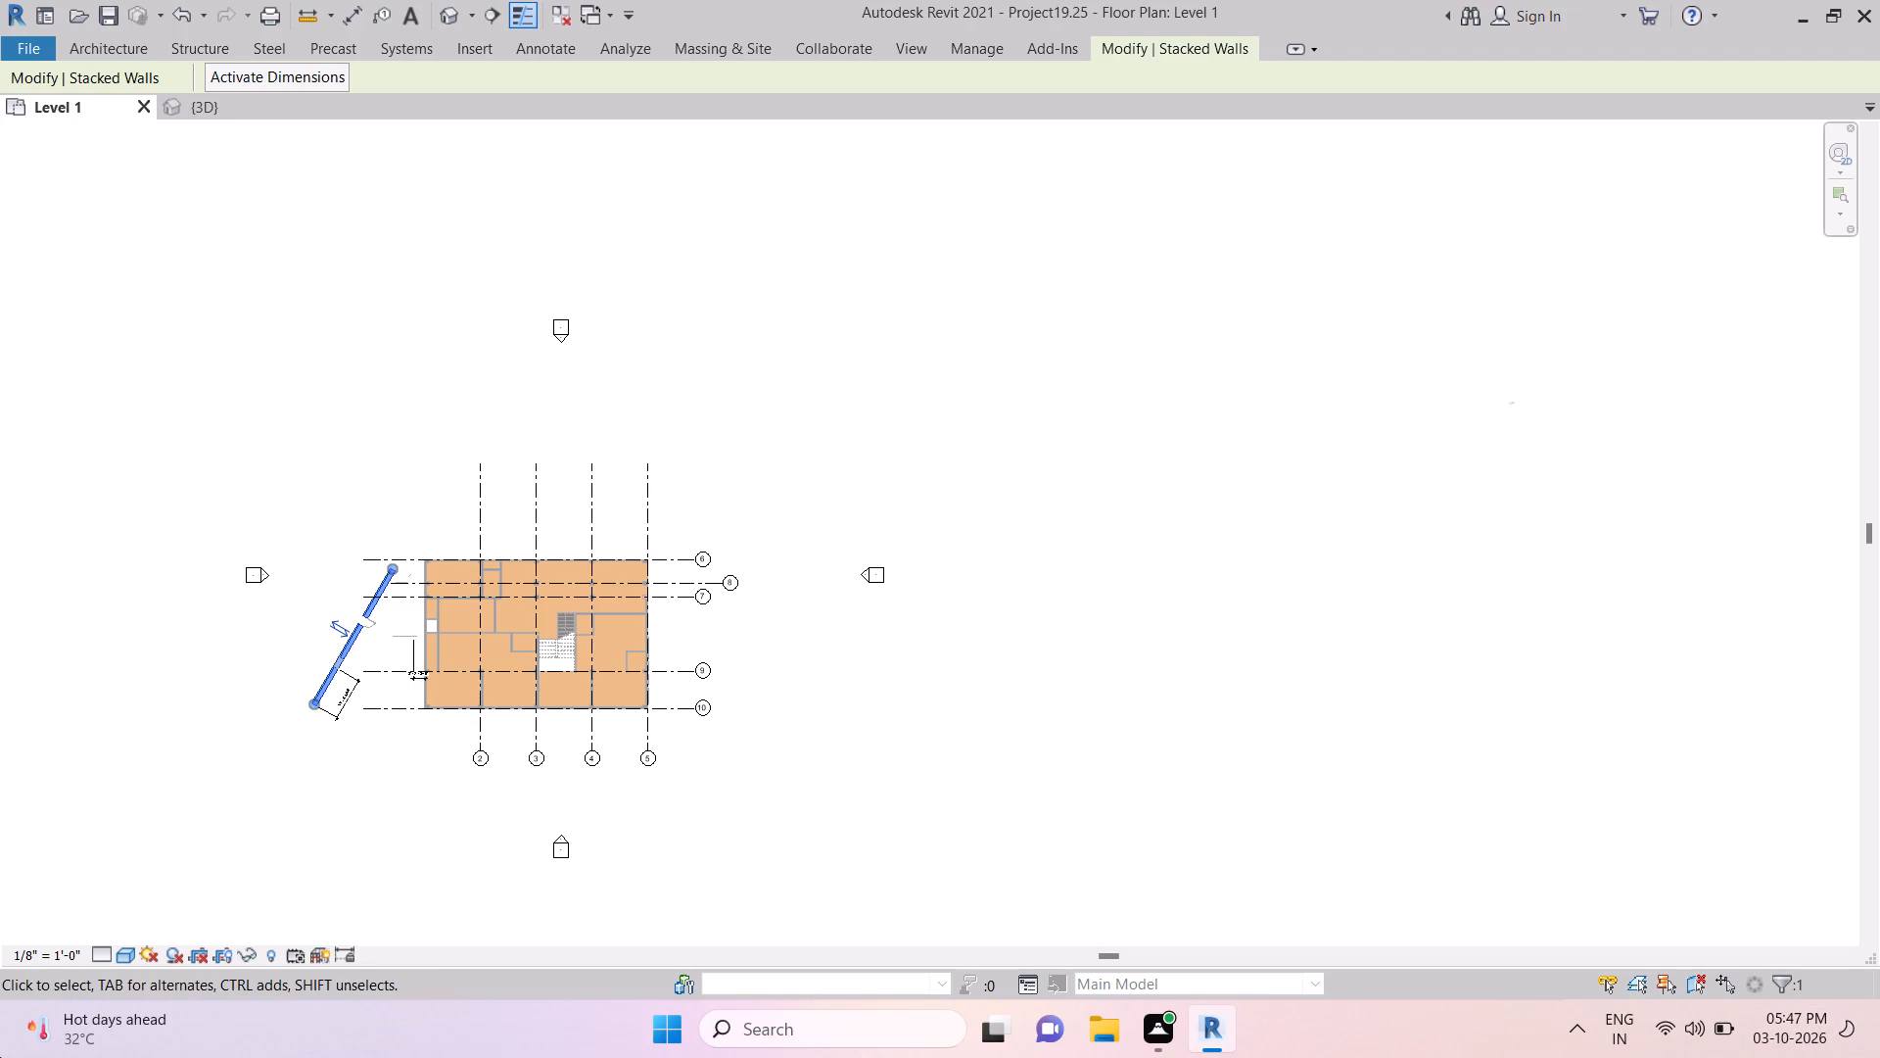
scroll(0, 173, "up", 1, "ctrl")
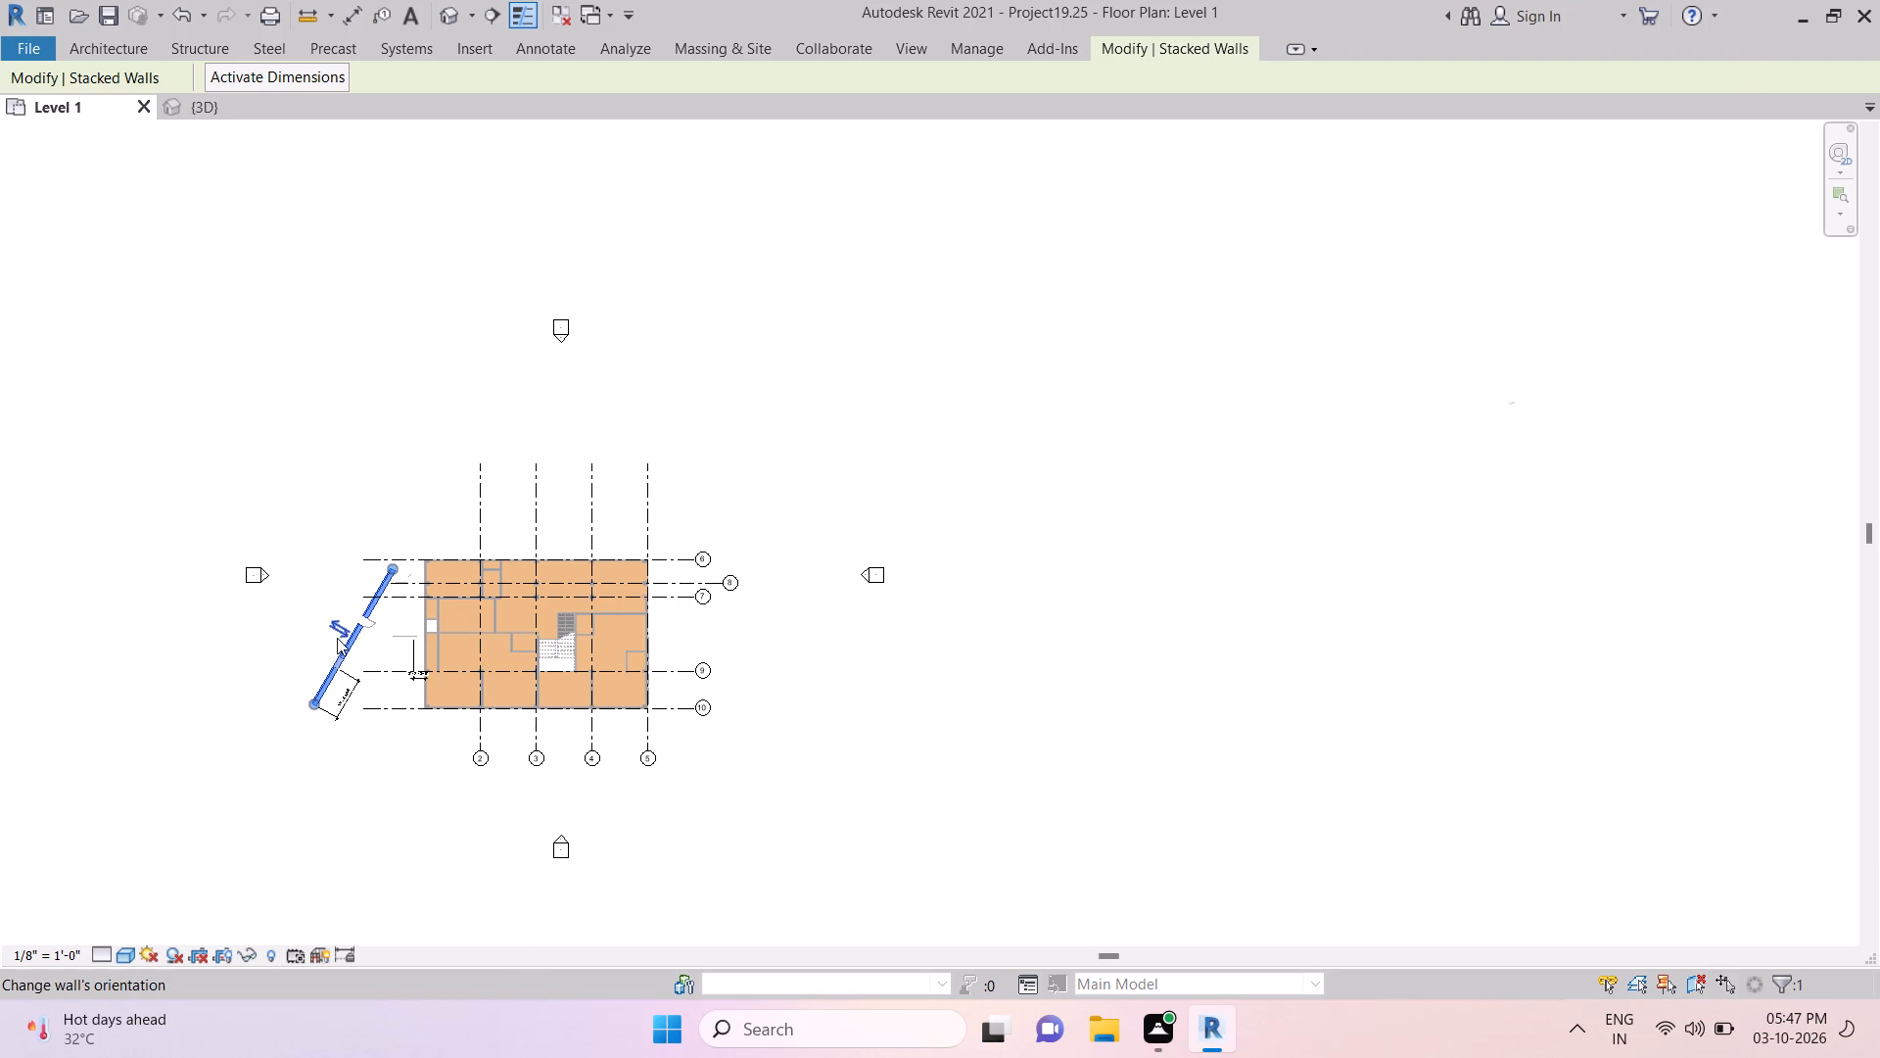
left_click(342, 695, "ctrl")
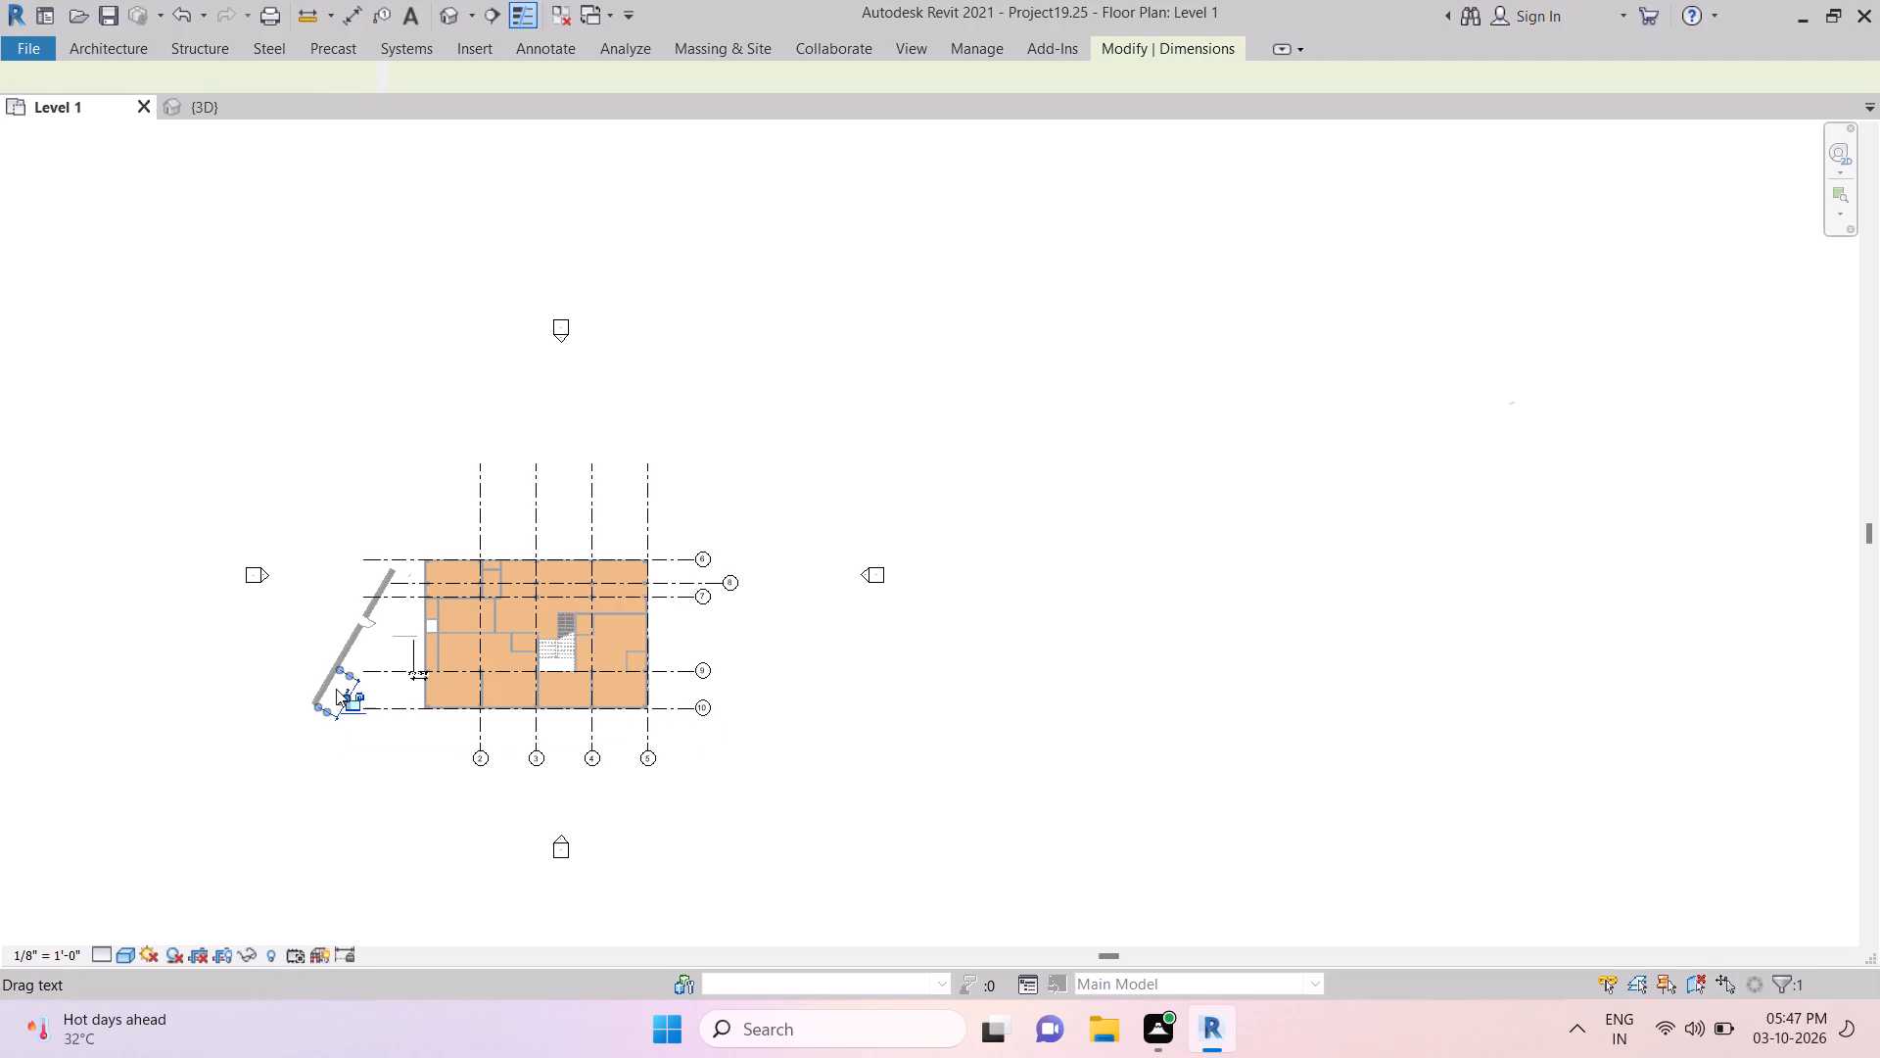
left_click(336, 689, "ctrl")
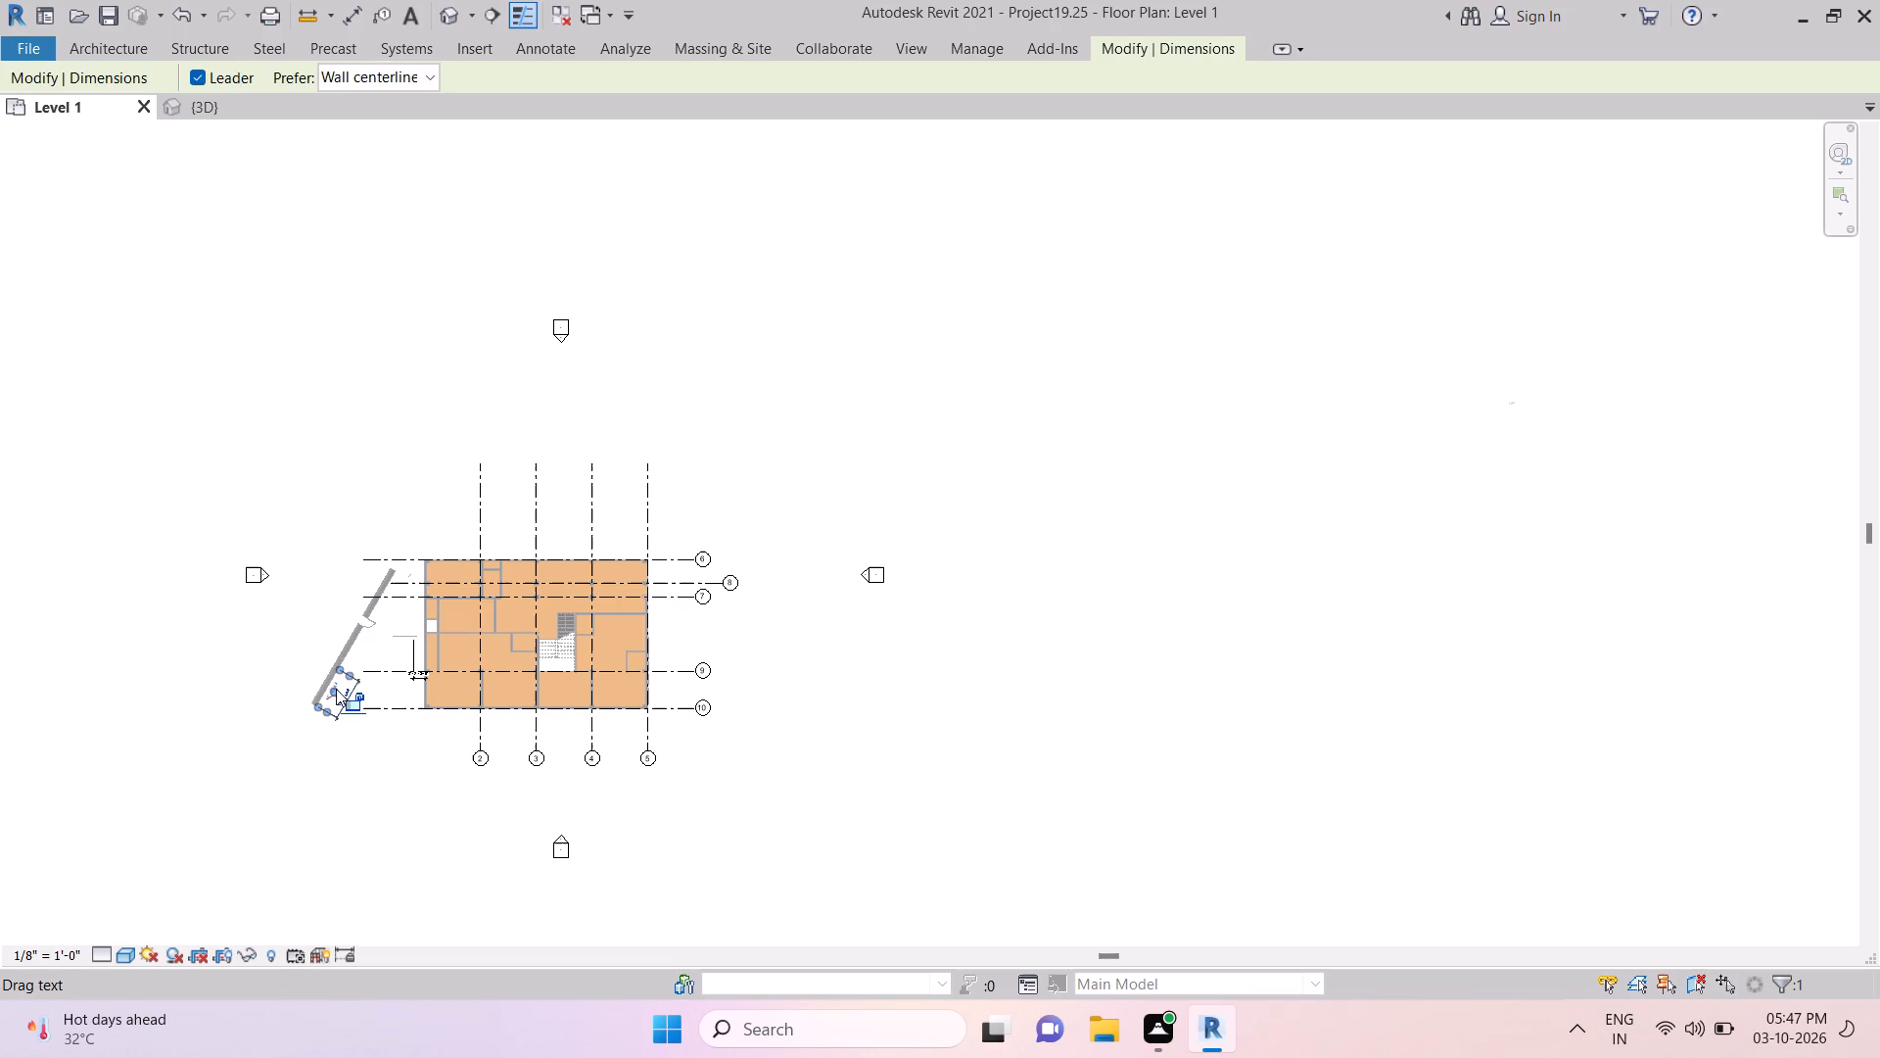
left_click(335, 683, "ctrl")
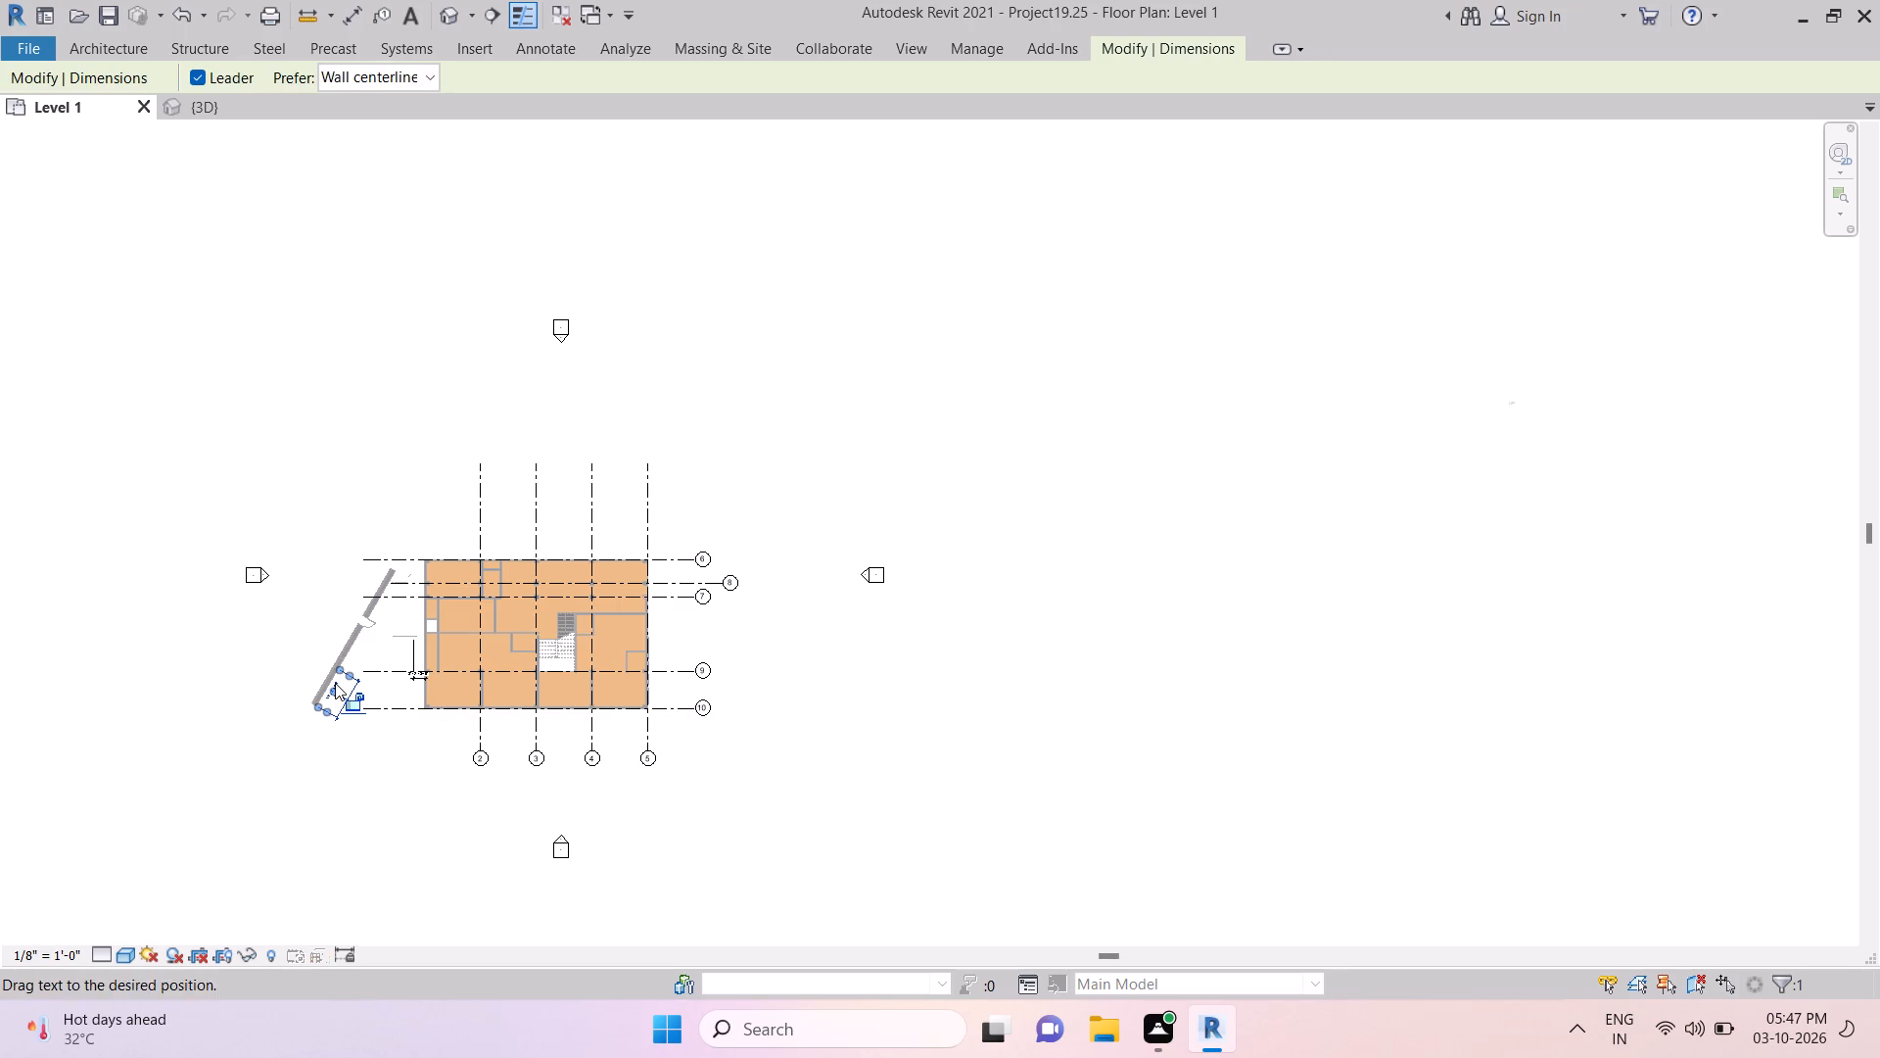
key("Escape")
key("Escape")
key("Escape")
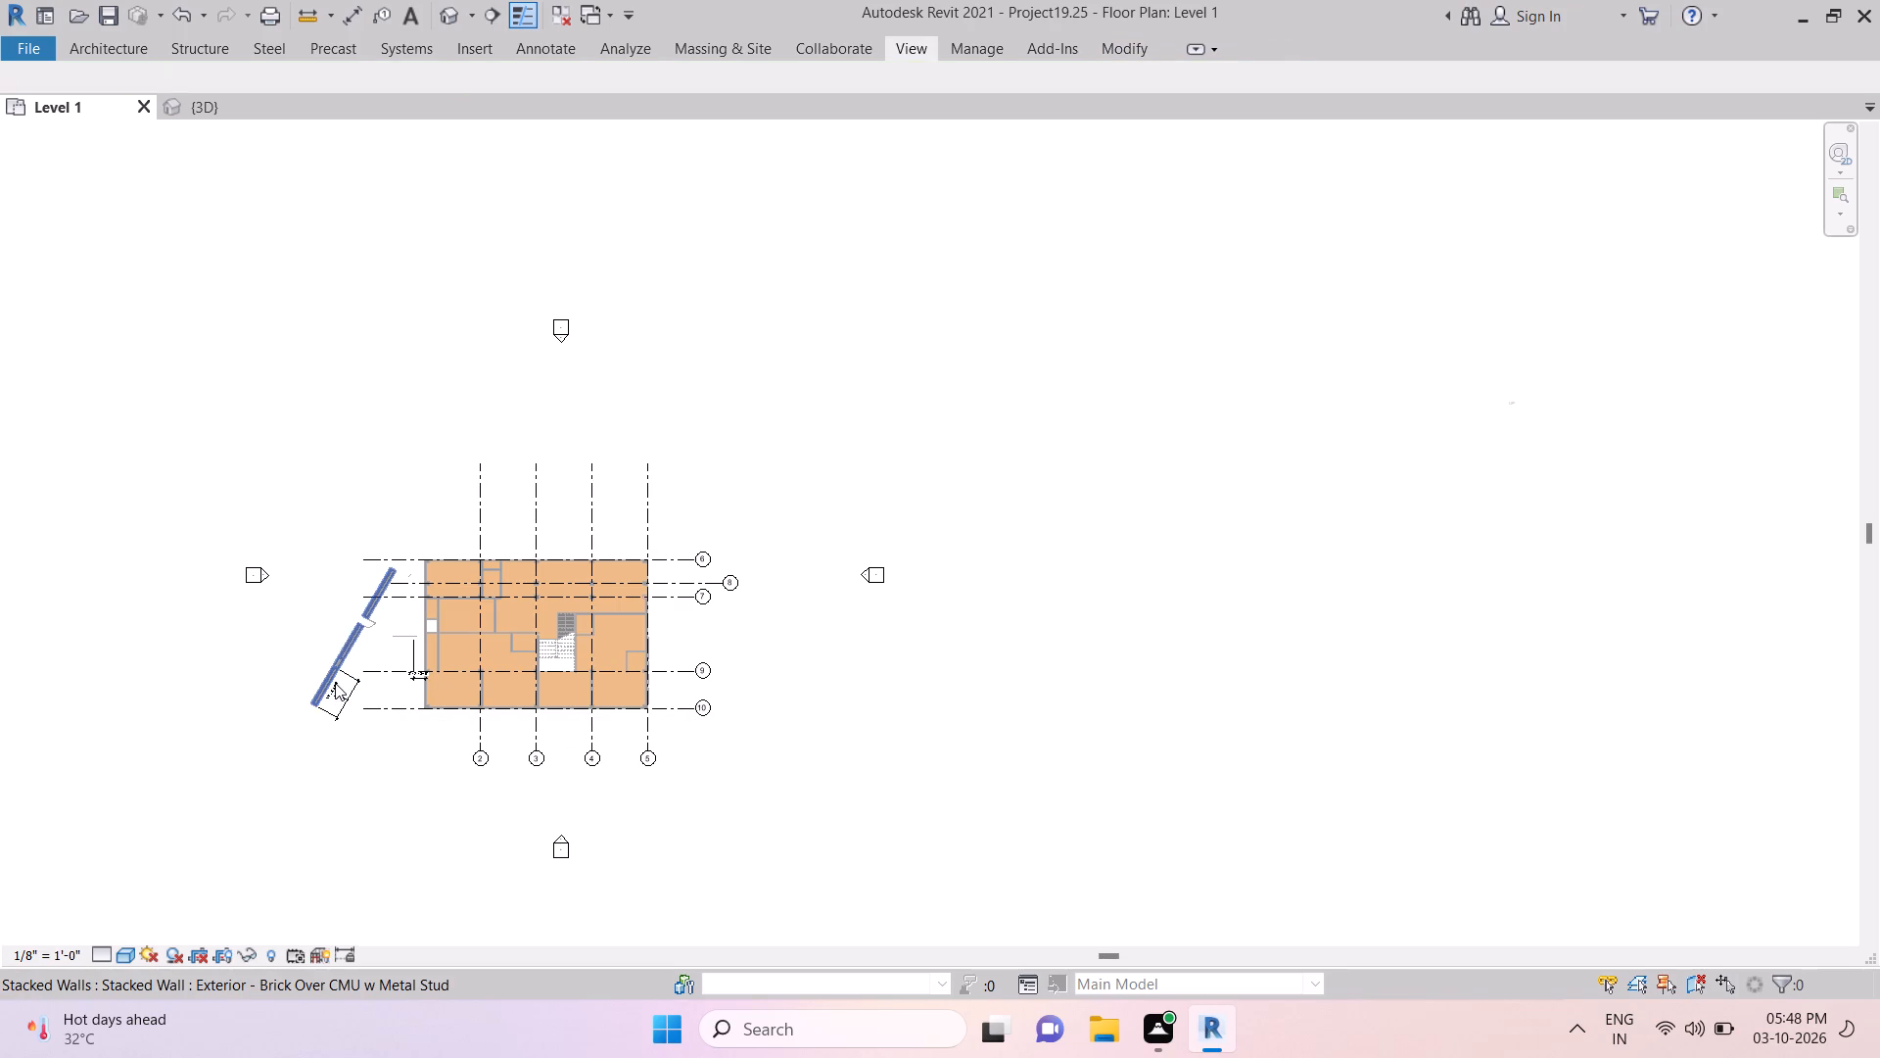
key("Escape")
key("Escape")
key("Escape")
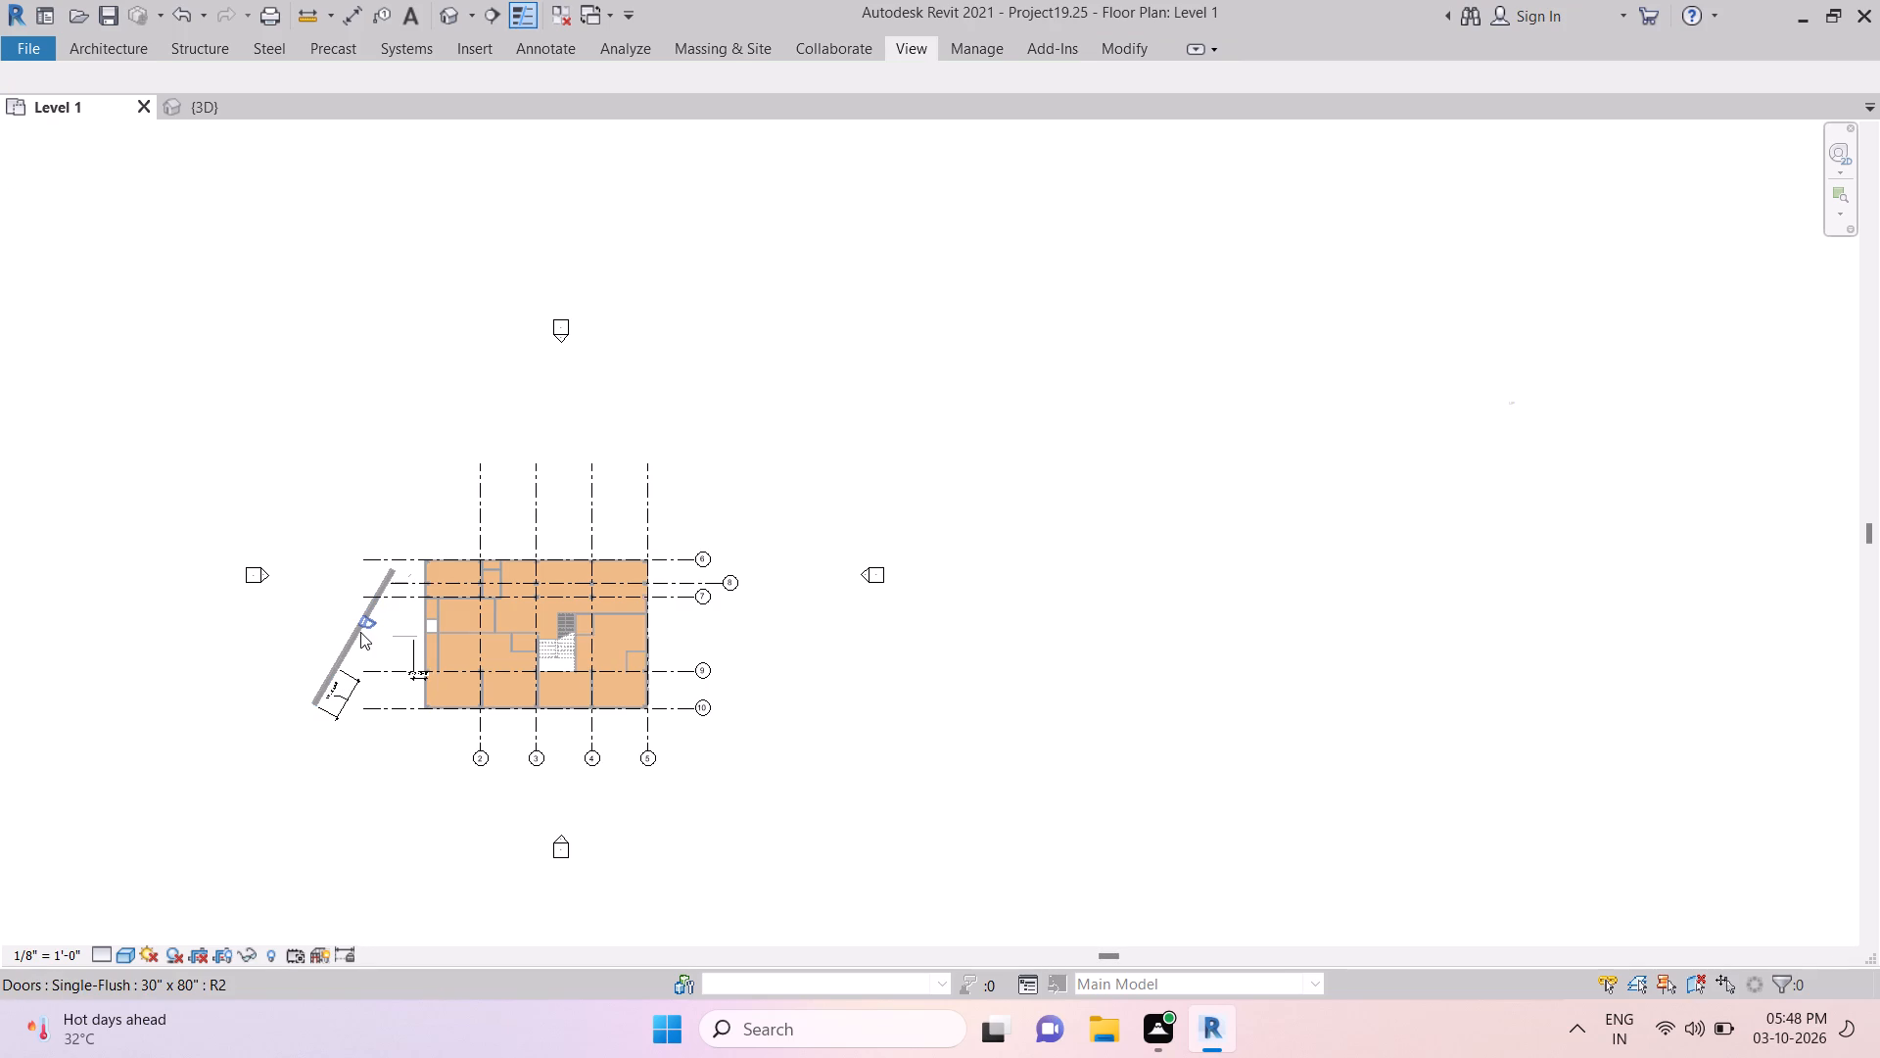
Draw chained architectural curtain walls northwest of the building: a sloped segment about 16' long, followed by a diagonal segment about 56' long.
left_click(371, 604, "ctrl")
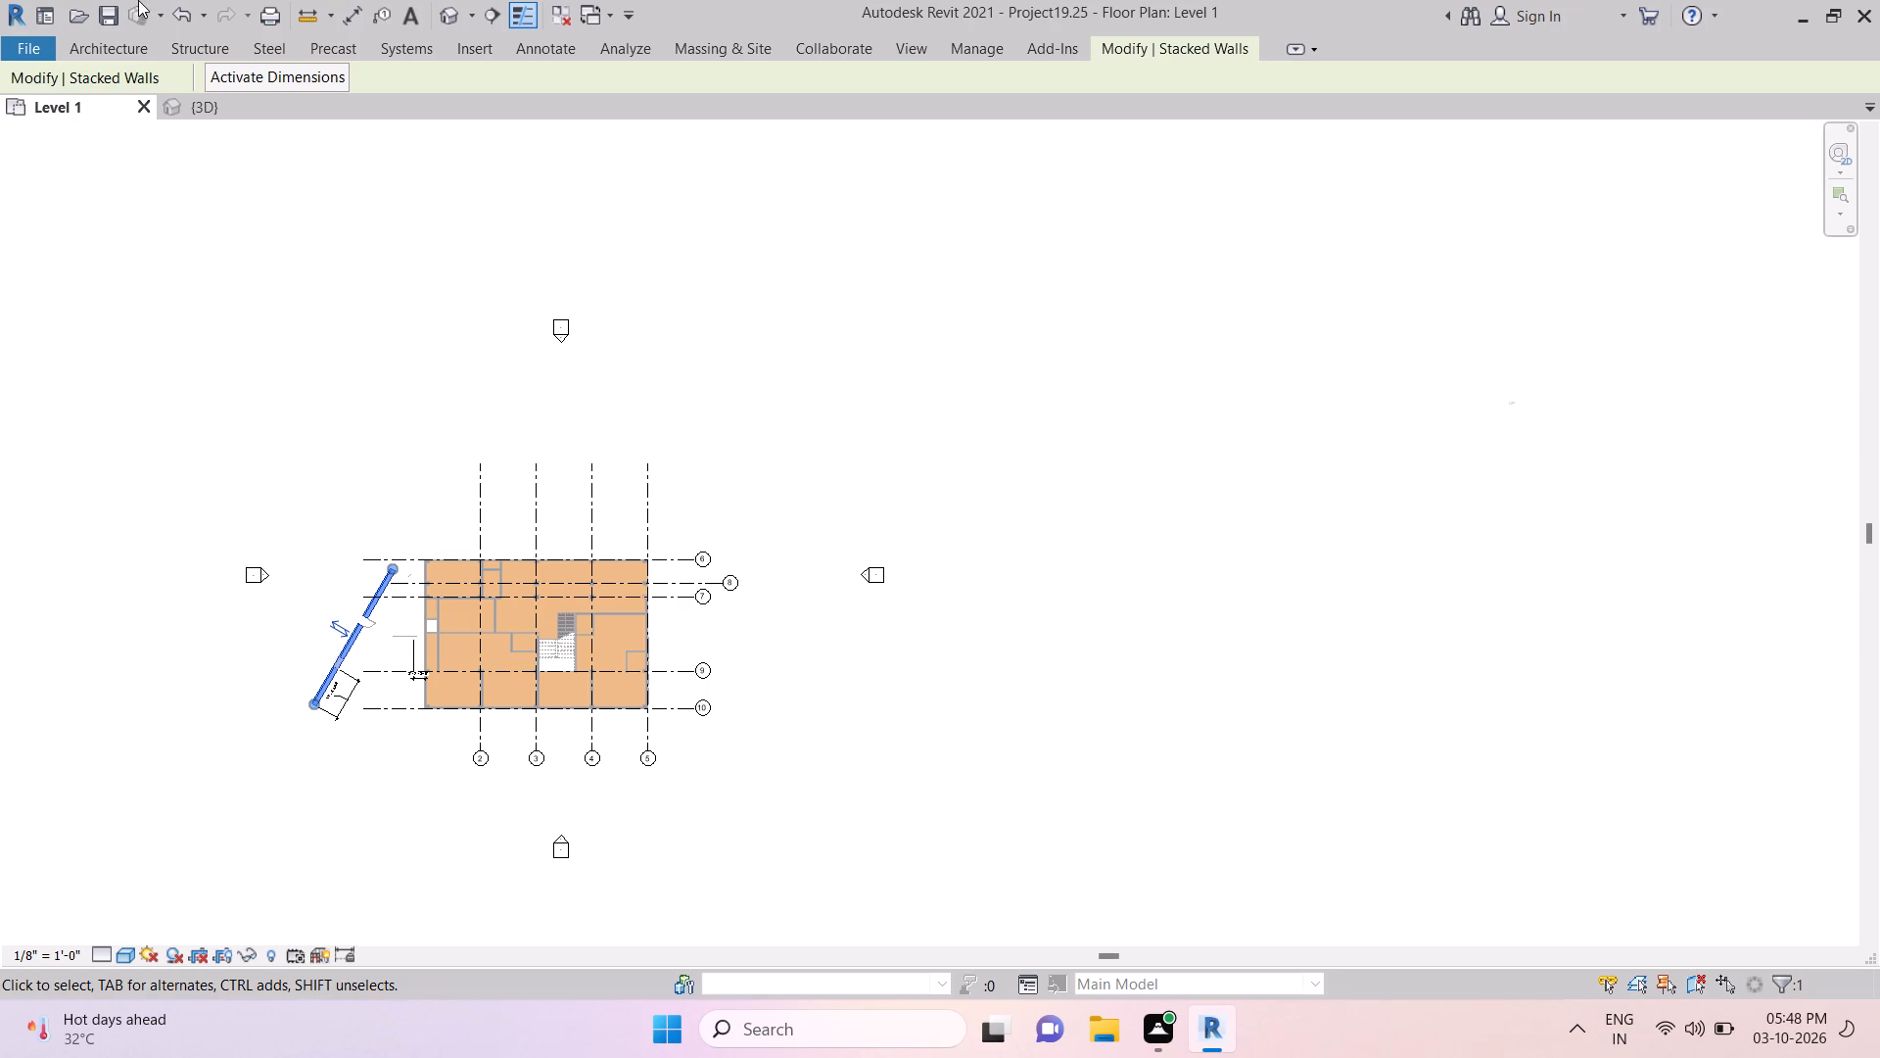
left_click(148, 47, "ctrl")
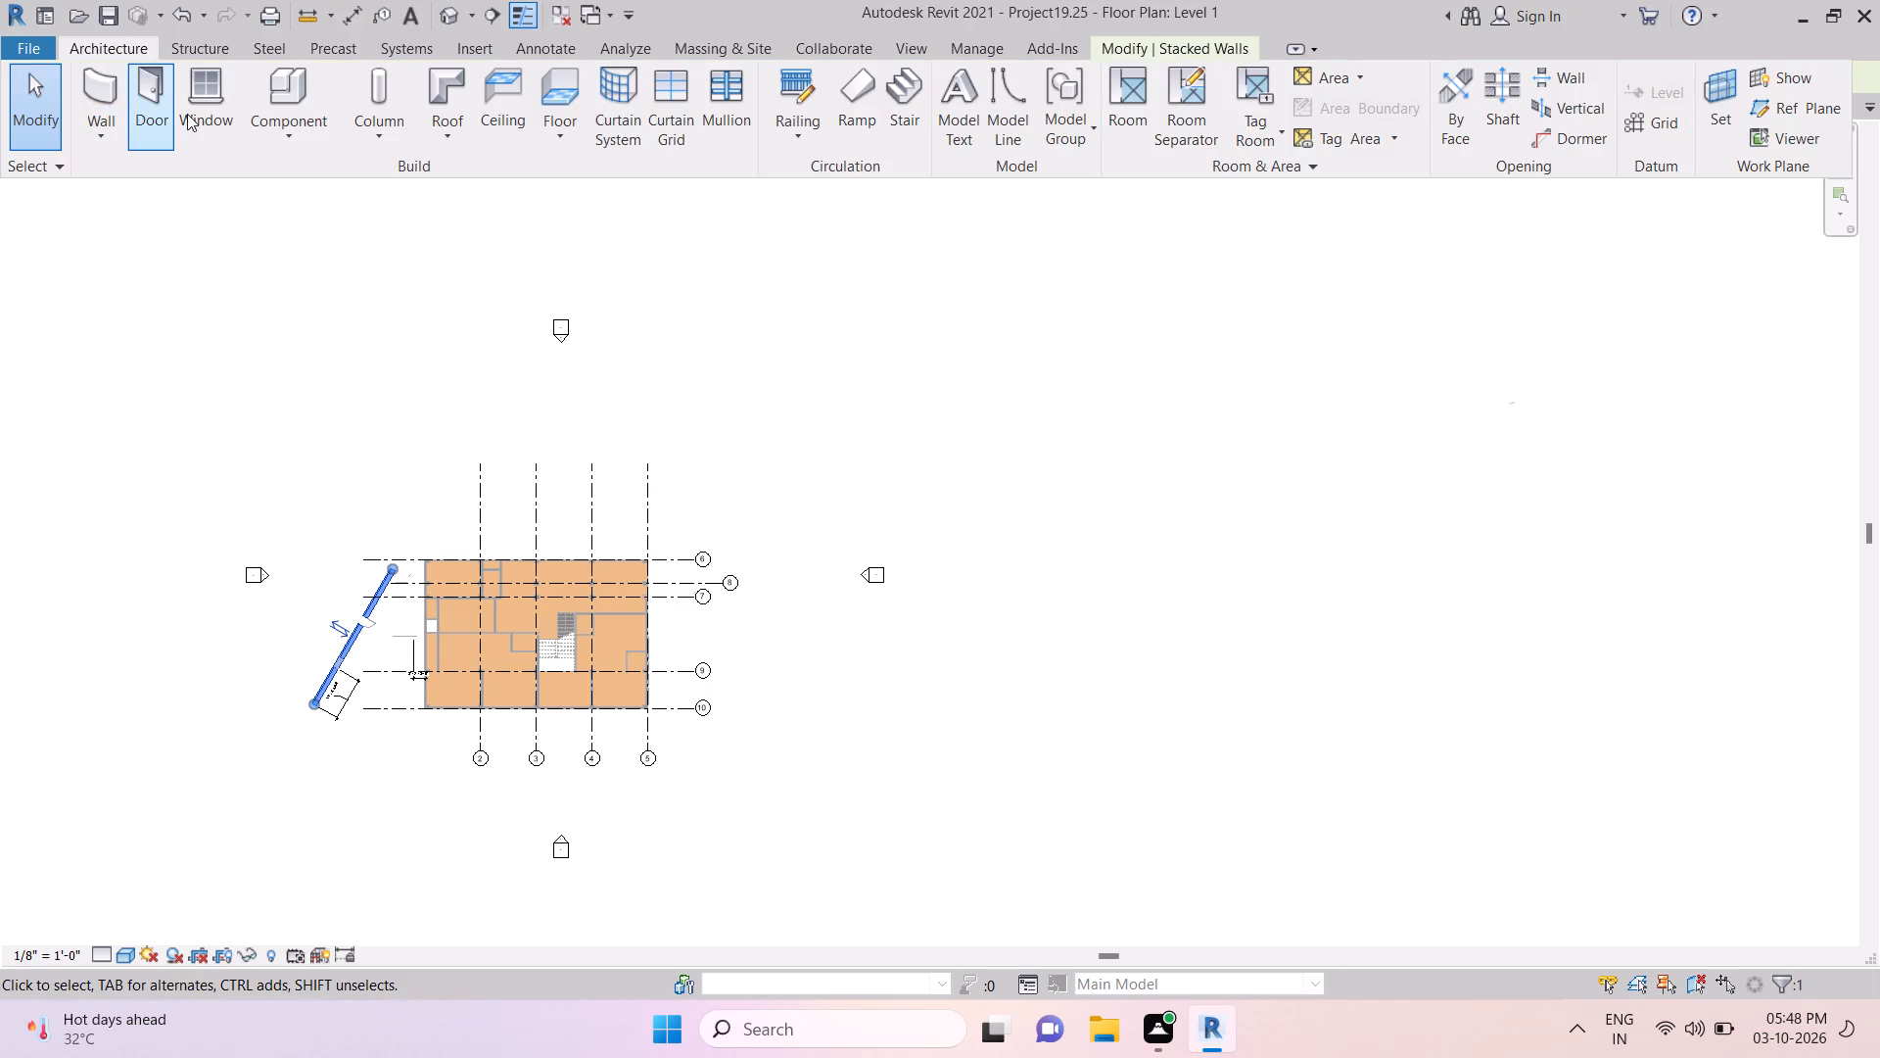
left_click(88, 123, "ctrl")
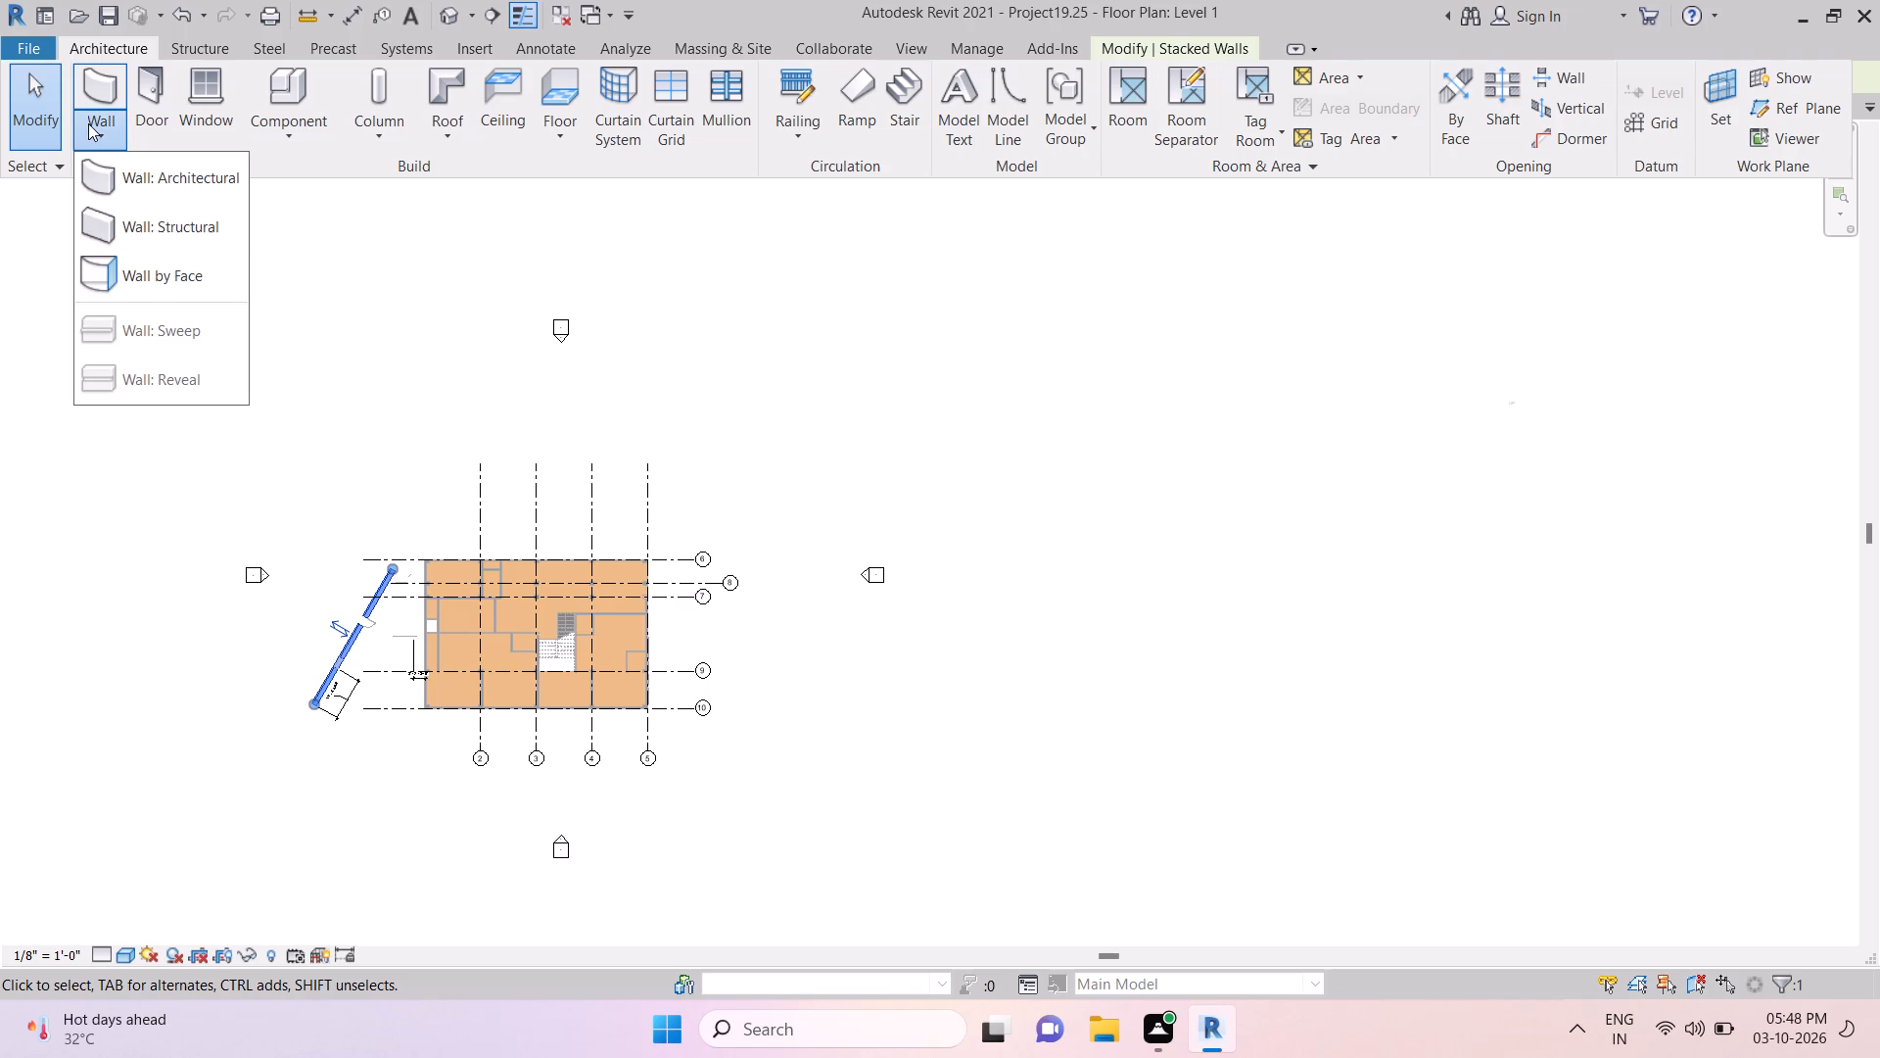
left_click(134, 187, "ctrl")
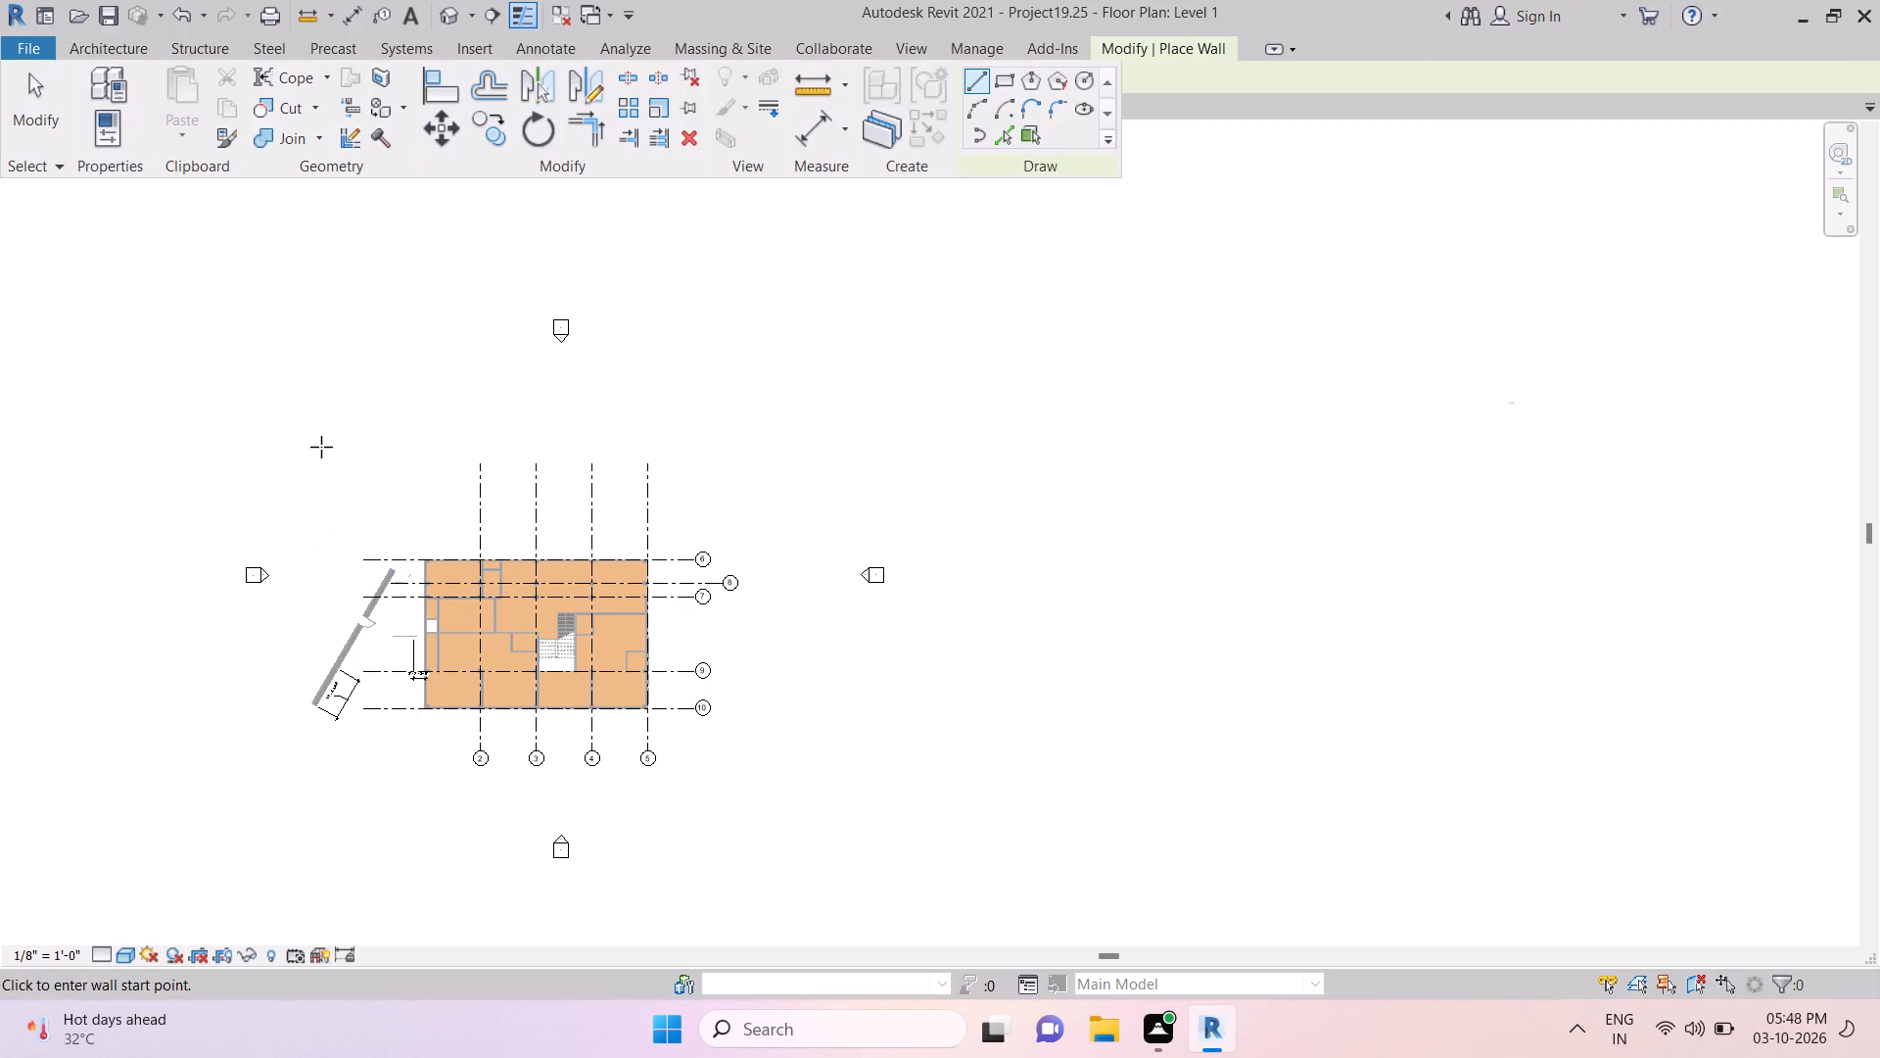
left_click_drag(320, 390, 376, 452, "ctrl")
left_click_drag(374, 418, 253, 362, "ctrl")
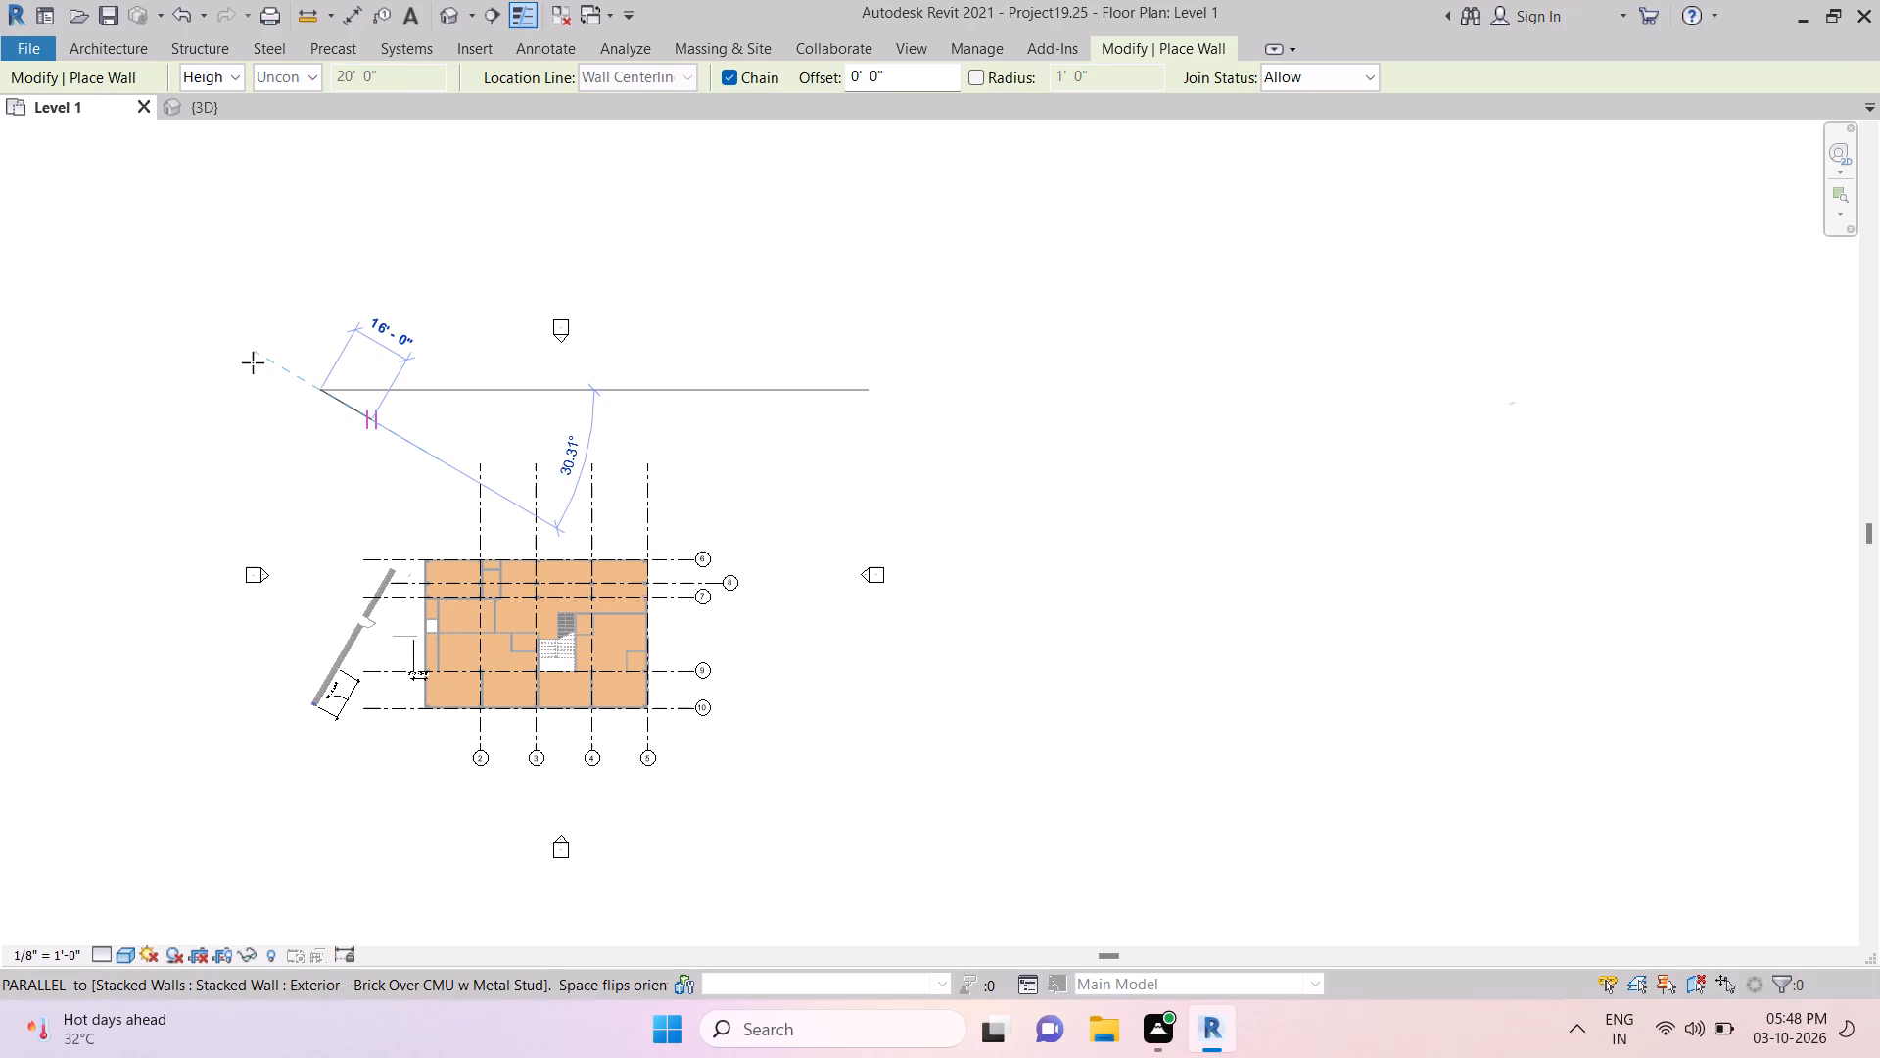
left_click_drag(253, 362, 355, 368, "ctrl")
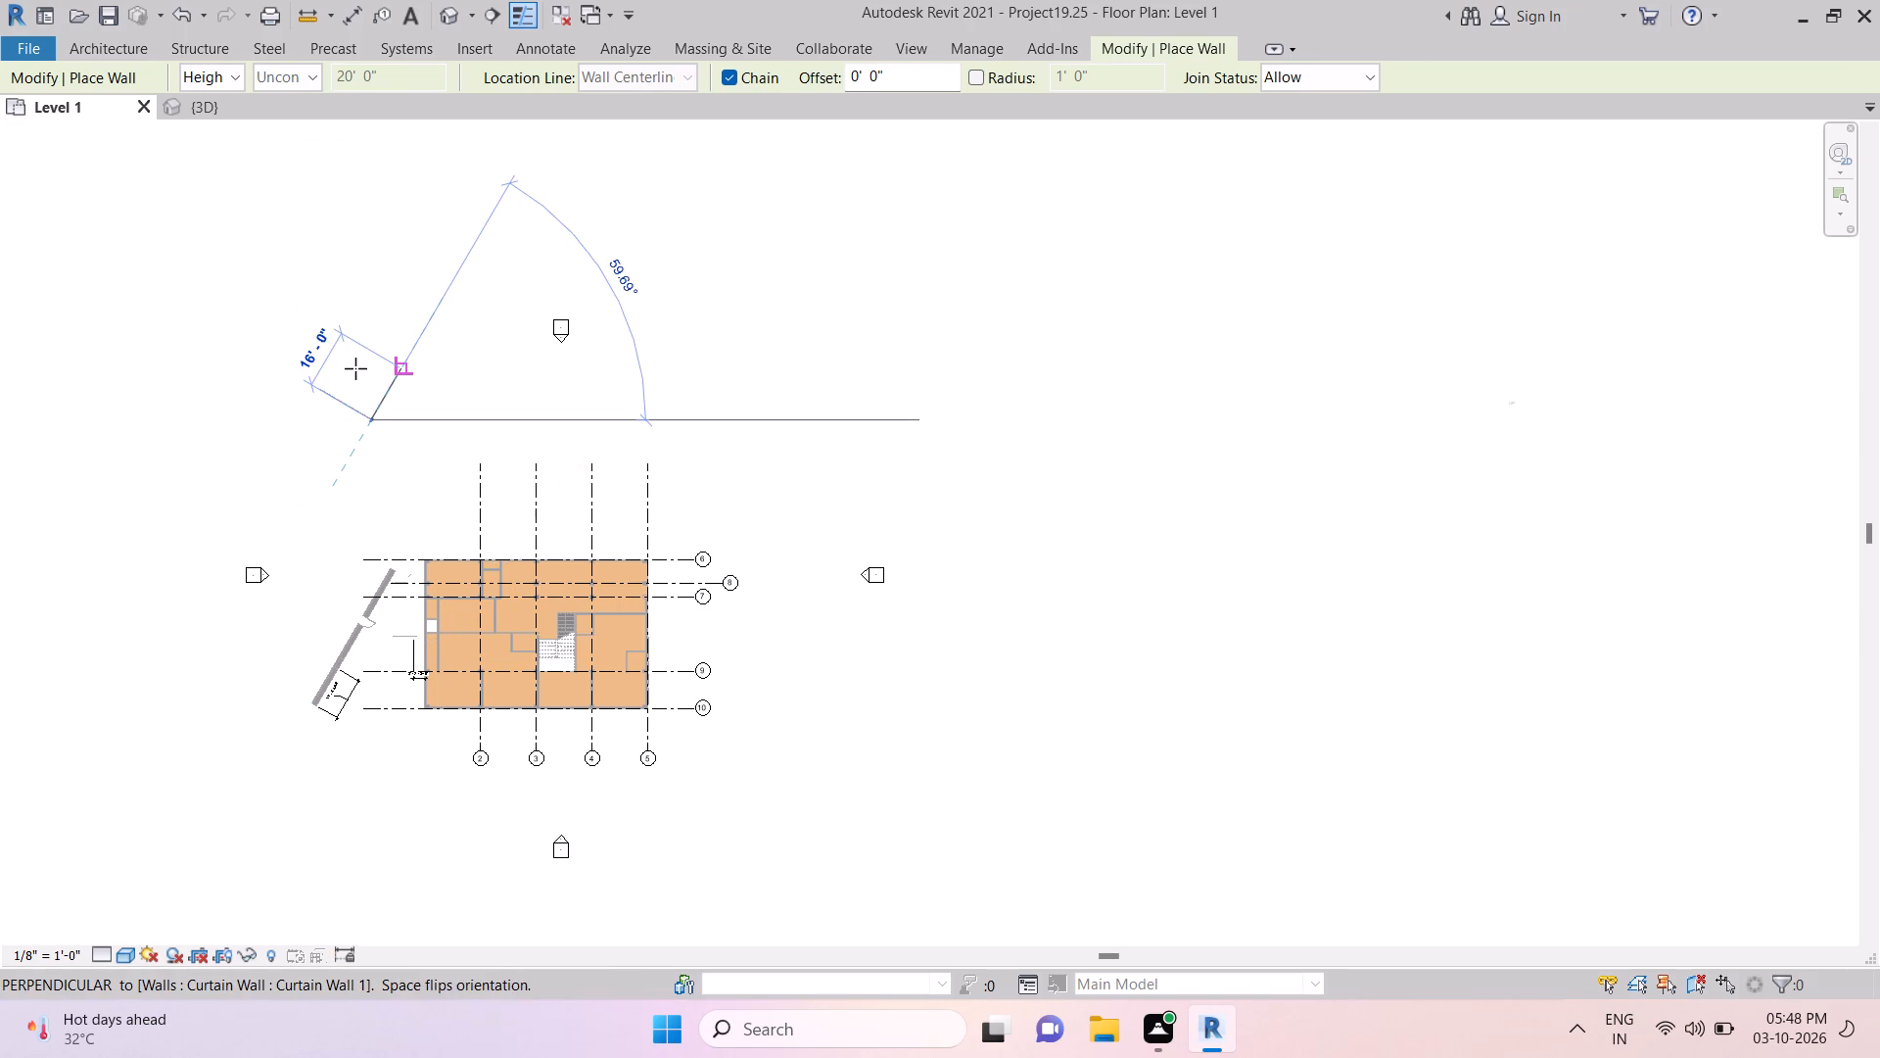
left_click_drag(355, 368, 405, 340, "ctrl")
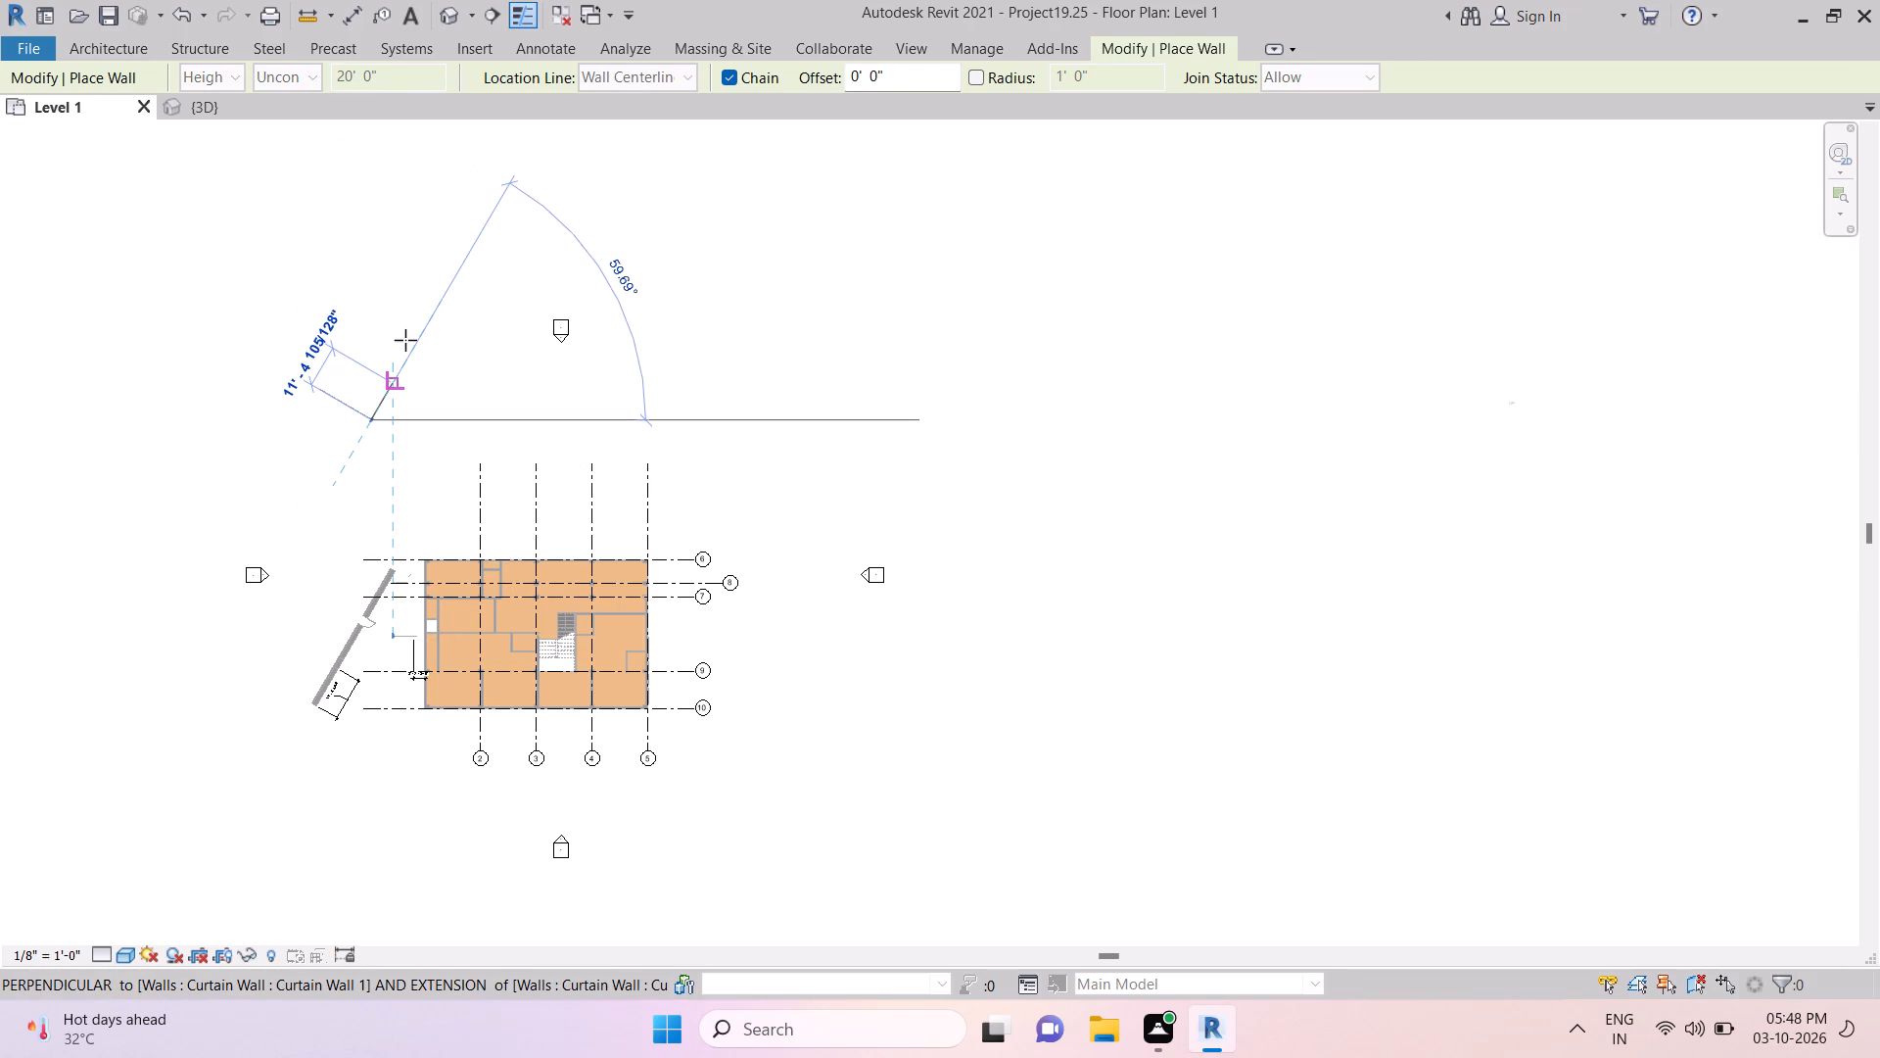
left_click_drag(405, 340, 364, 255, "ctrl")
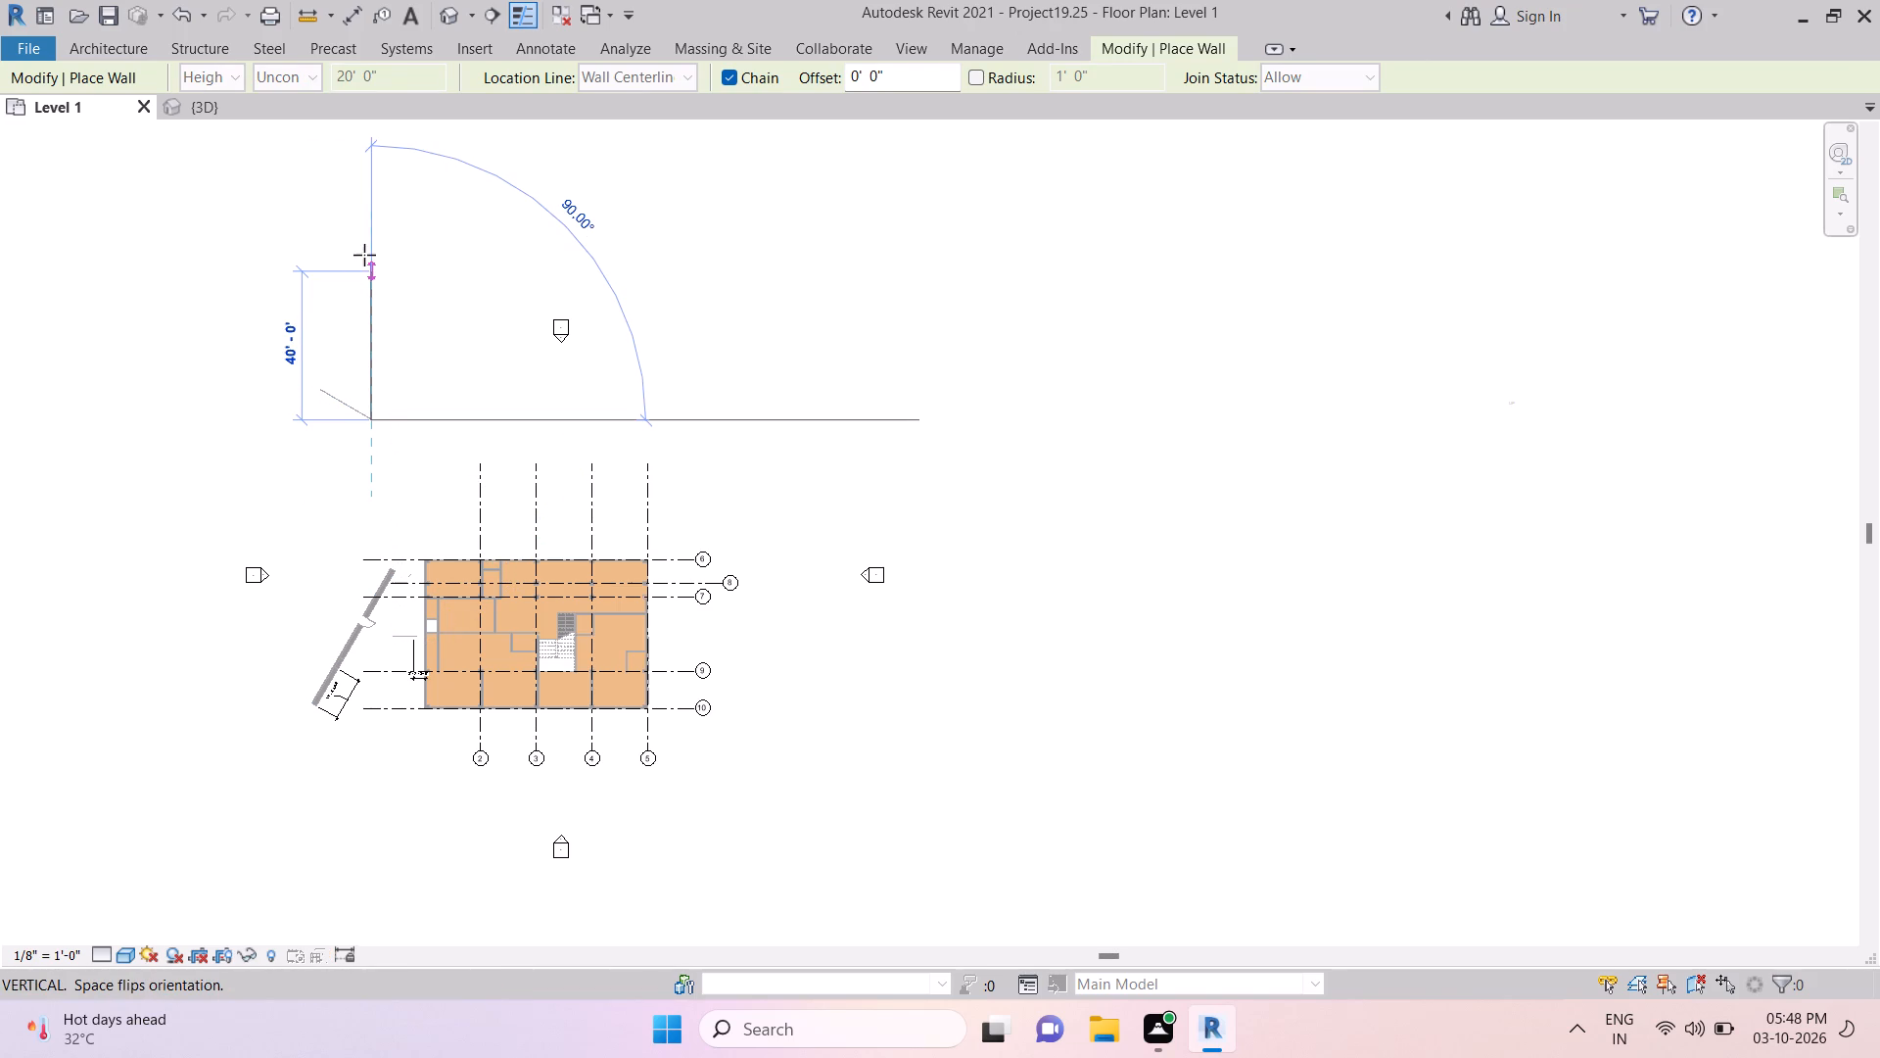
left_click_drag(364, 255, 372, 223, "ctrl")
left_click_drag(372, 223, 374, 212, "ctrl")
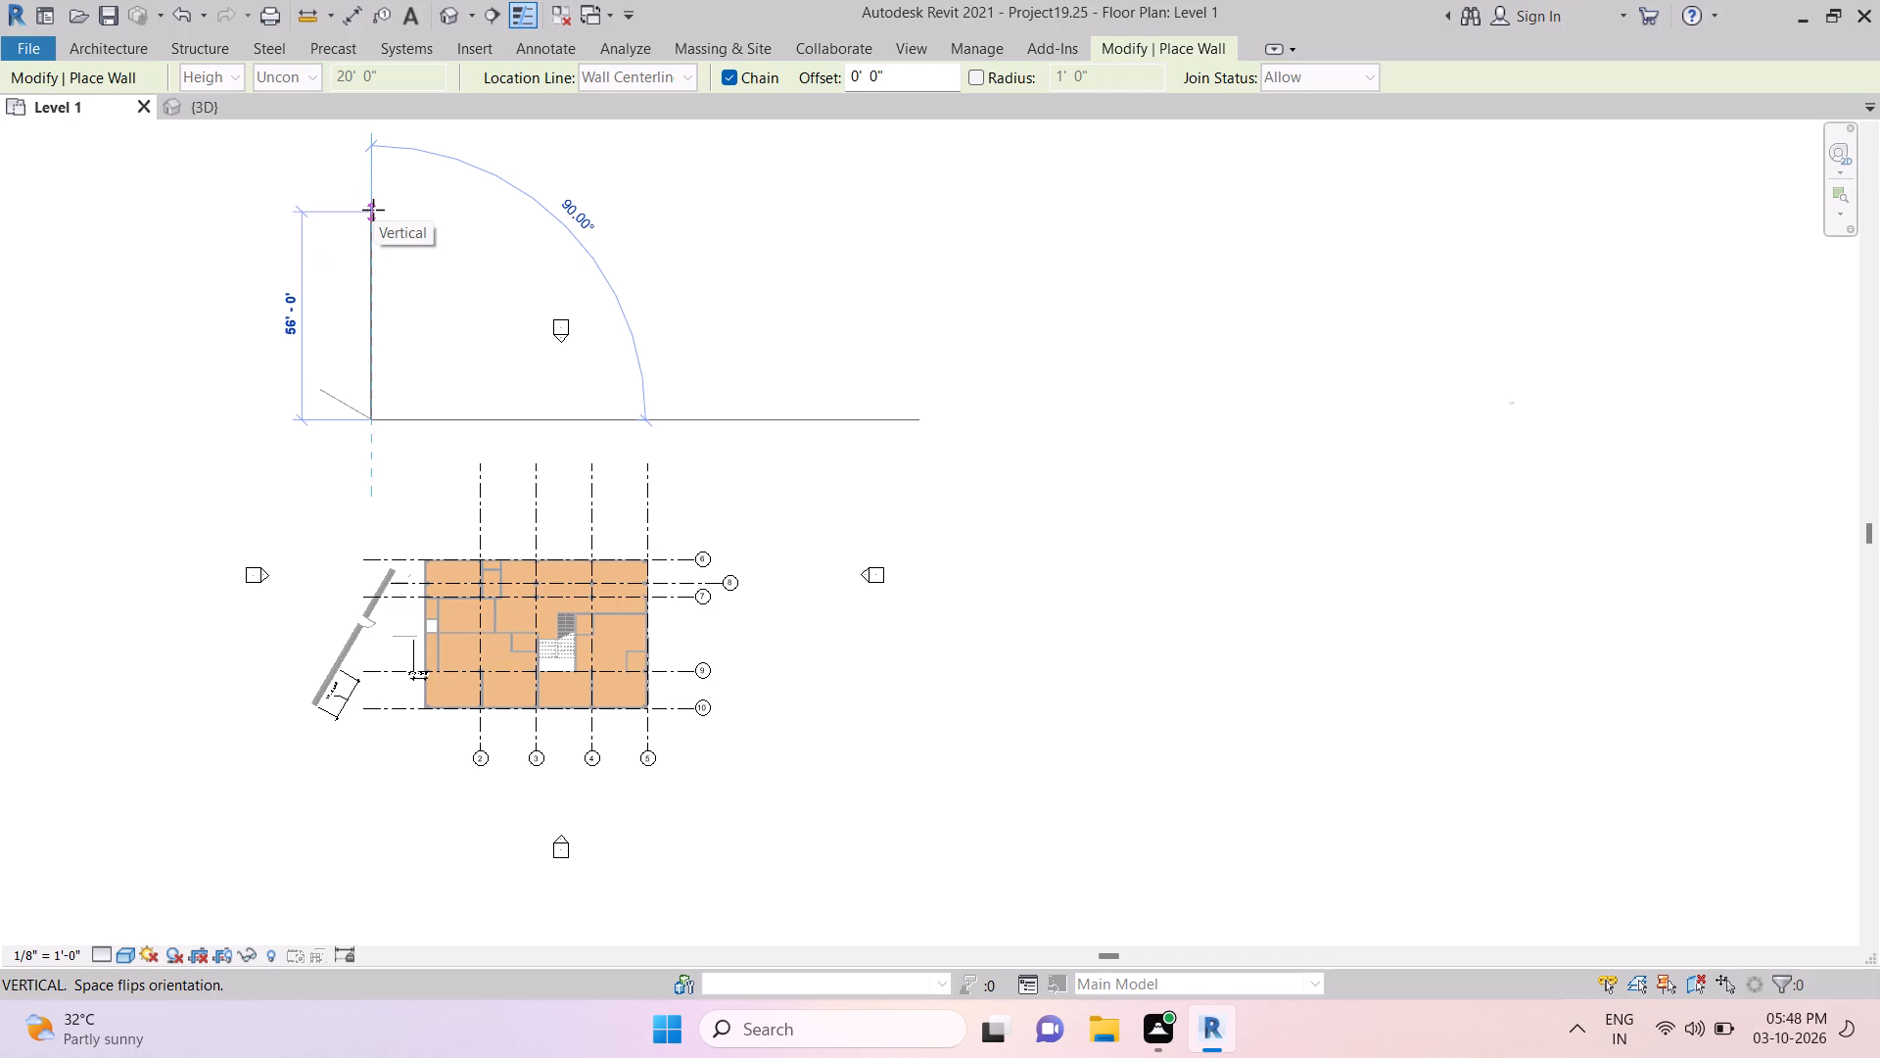
key("Return")
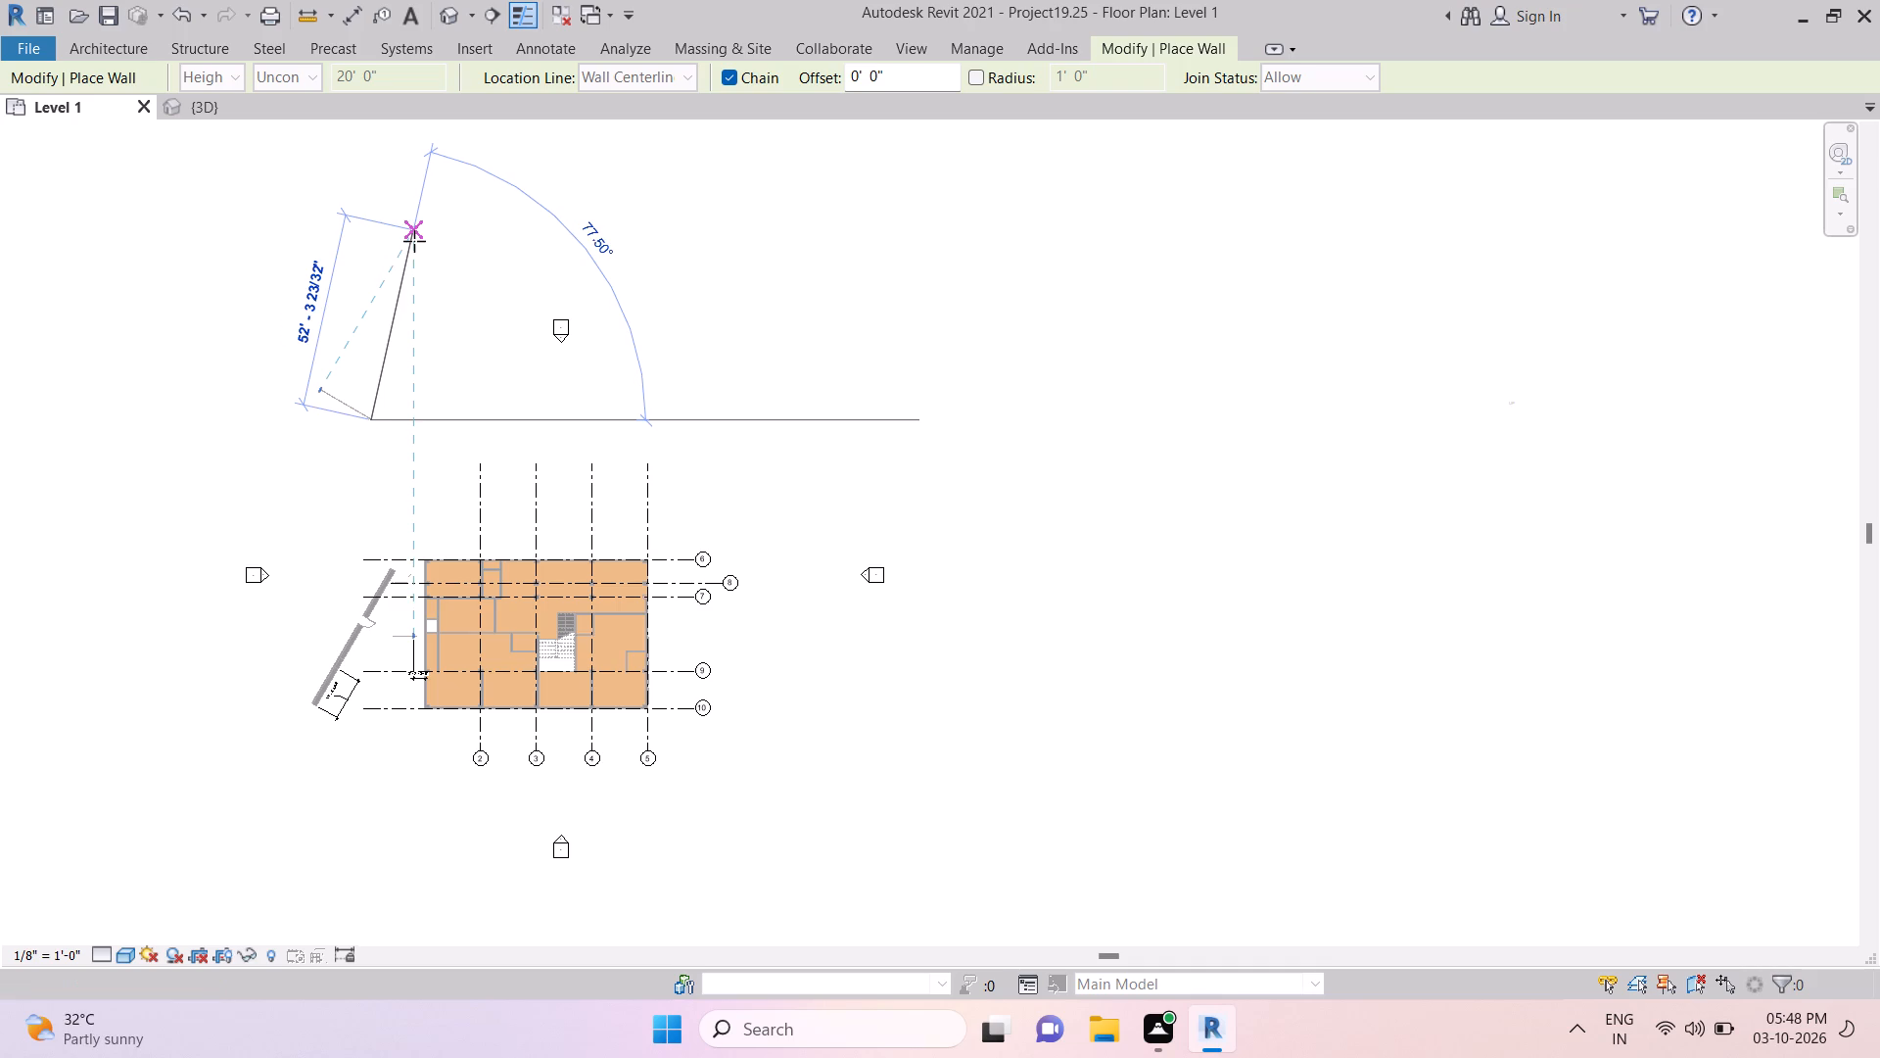
key("Return")
key("Return")
key("Left")
key("Left")
key("Left")
key("Left")
left_click(257, 251, "ctrl")
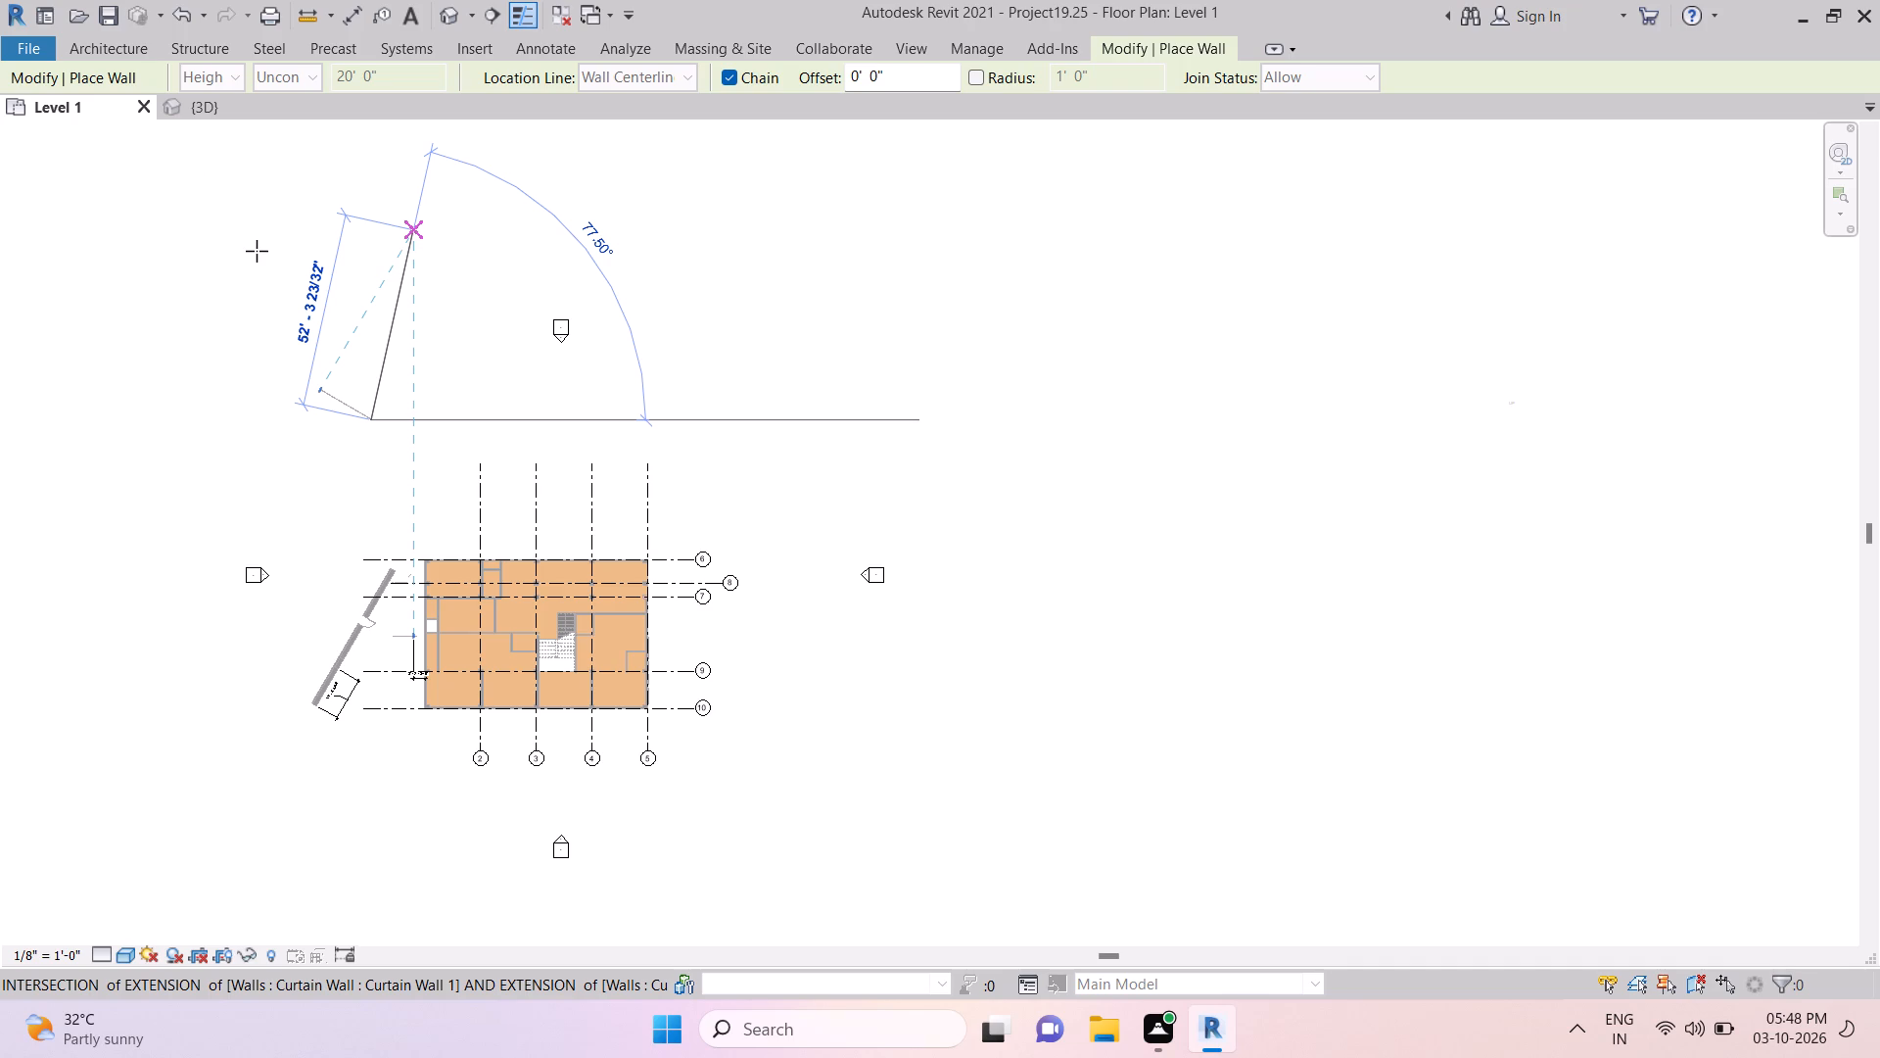
Continue the curtain wall chain from the diagonal's far end with short segments, including a horizontal one about 20' long.
left_click(321, 285, "ctrl")
left_click_drag(324, 273, 338, 271, "ctrl")
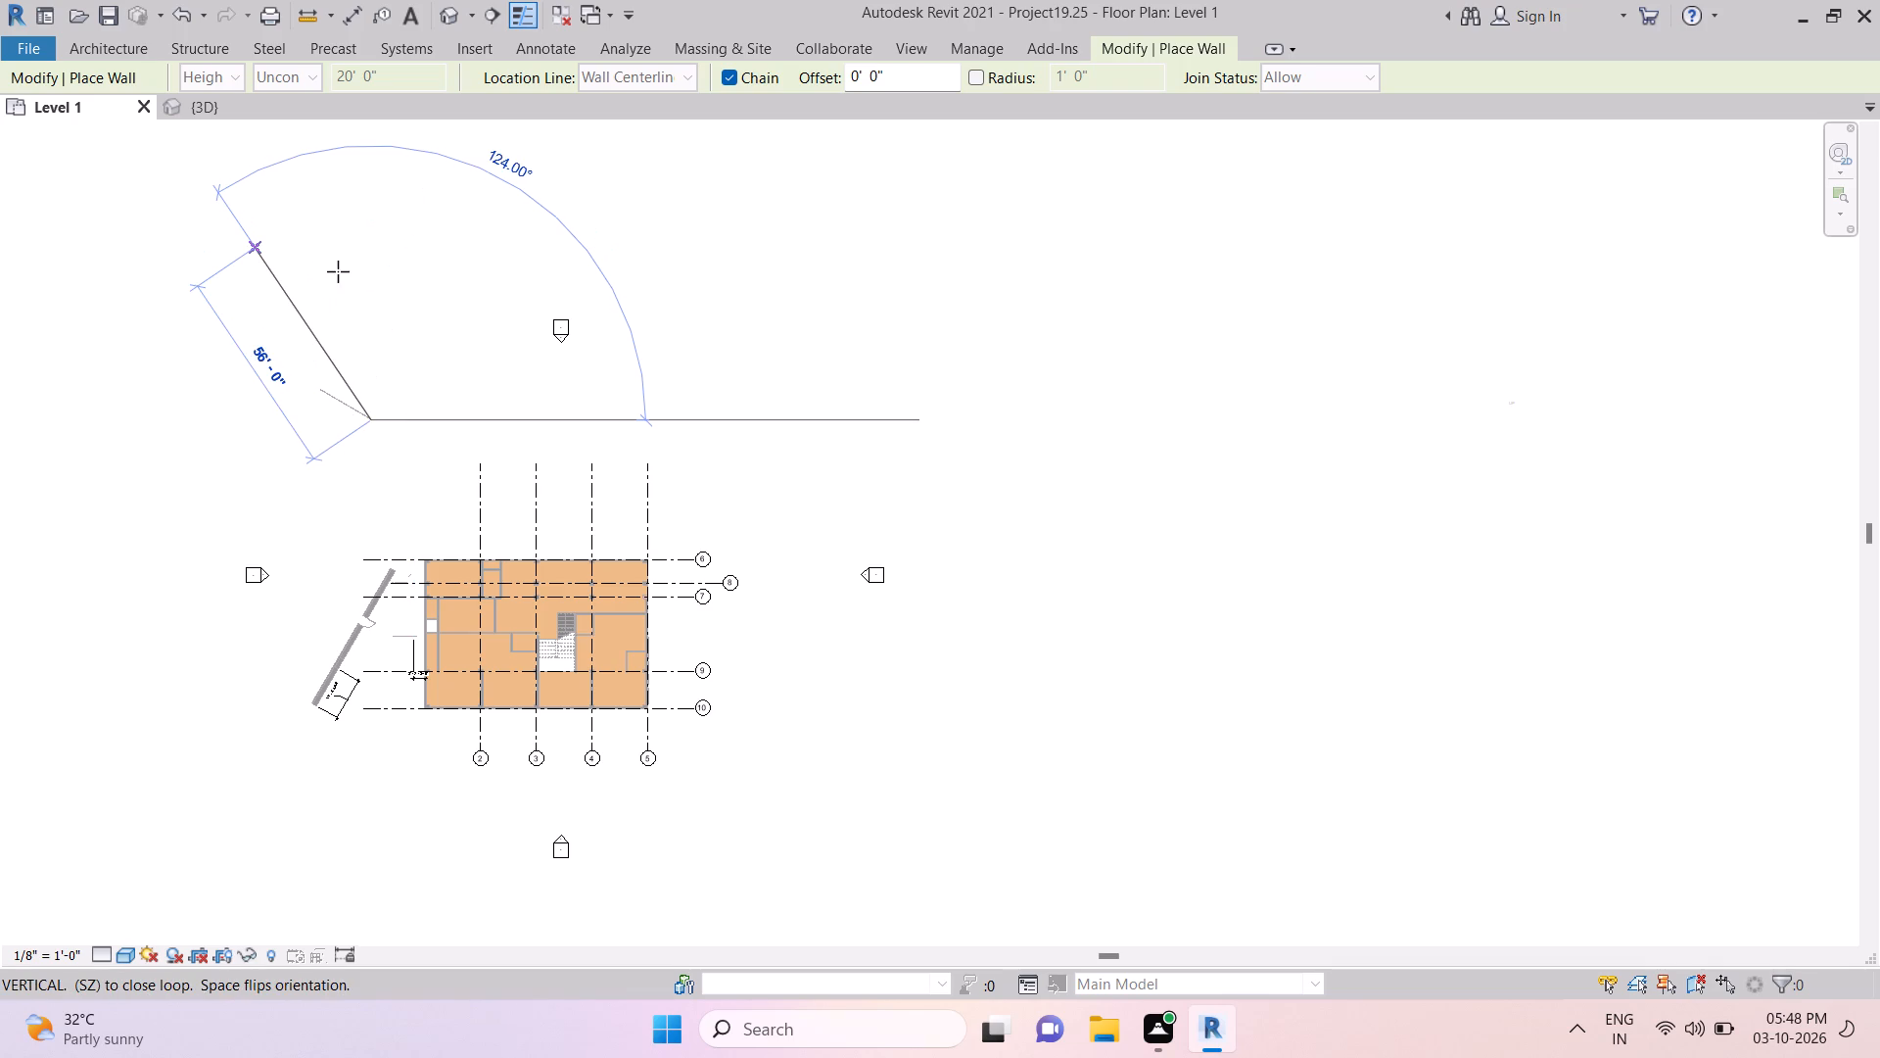
left_click_drag(338, 271, 309, 302, "ctrl")
left_click_drag(261, 282, 265, 273, "ctrl")
left_click_drag(268, 271, 296, 273, "ctrl")
key("Return")
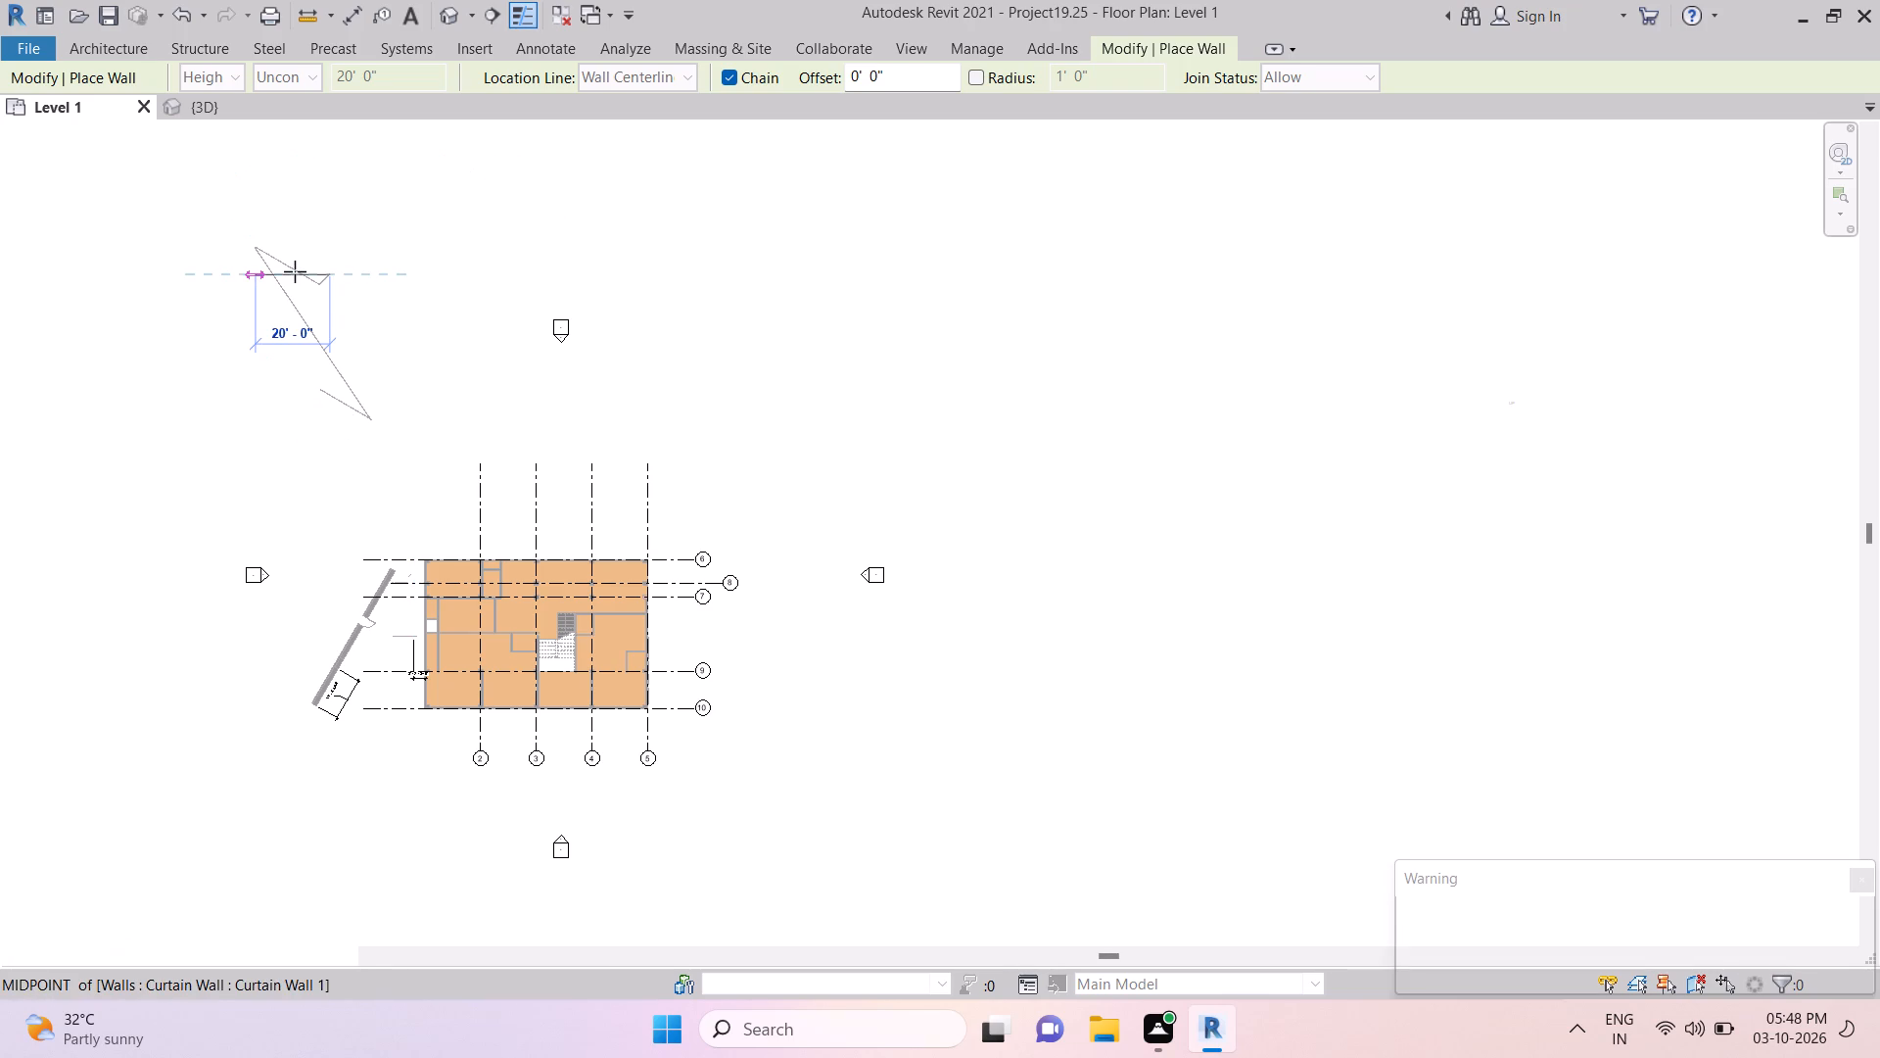
key("Return")
key("Return")
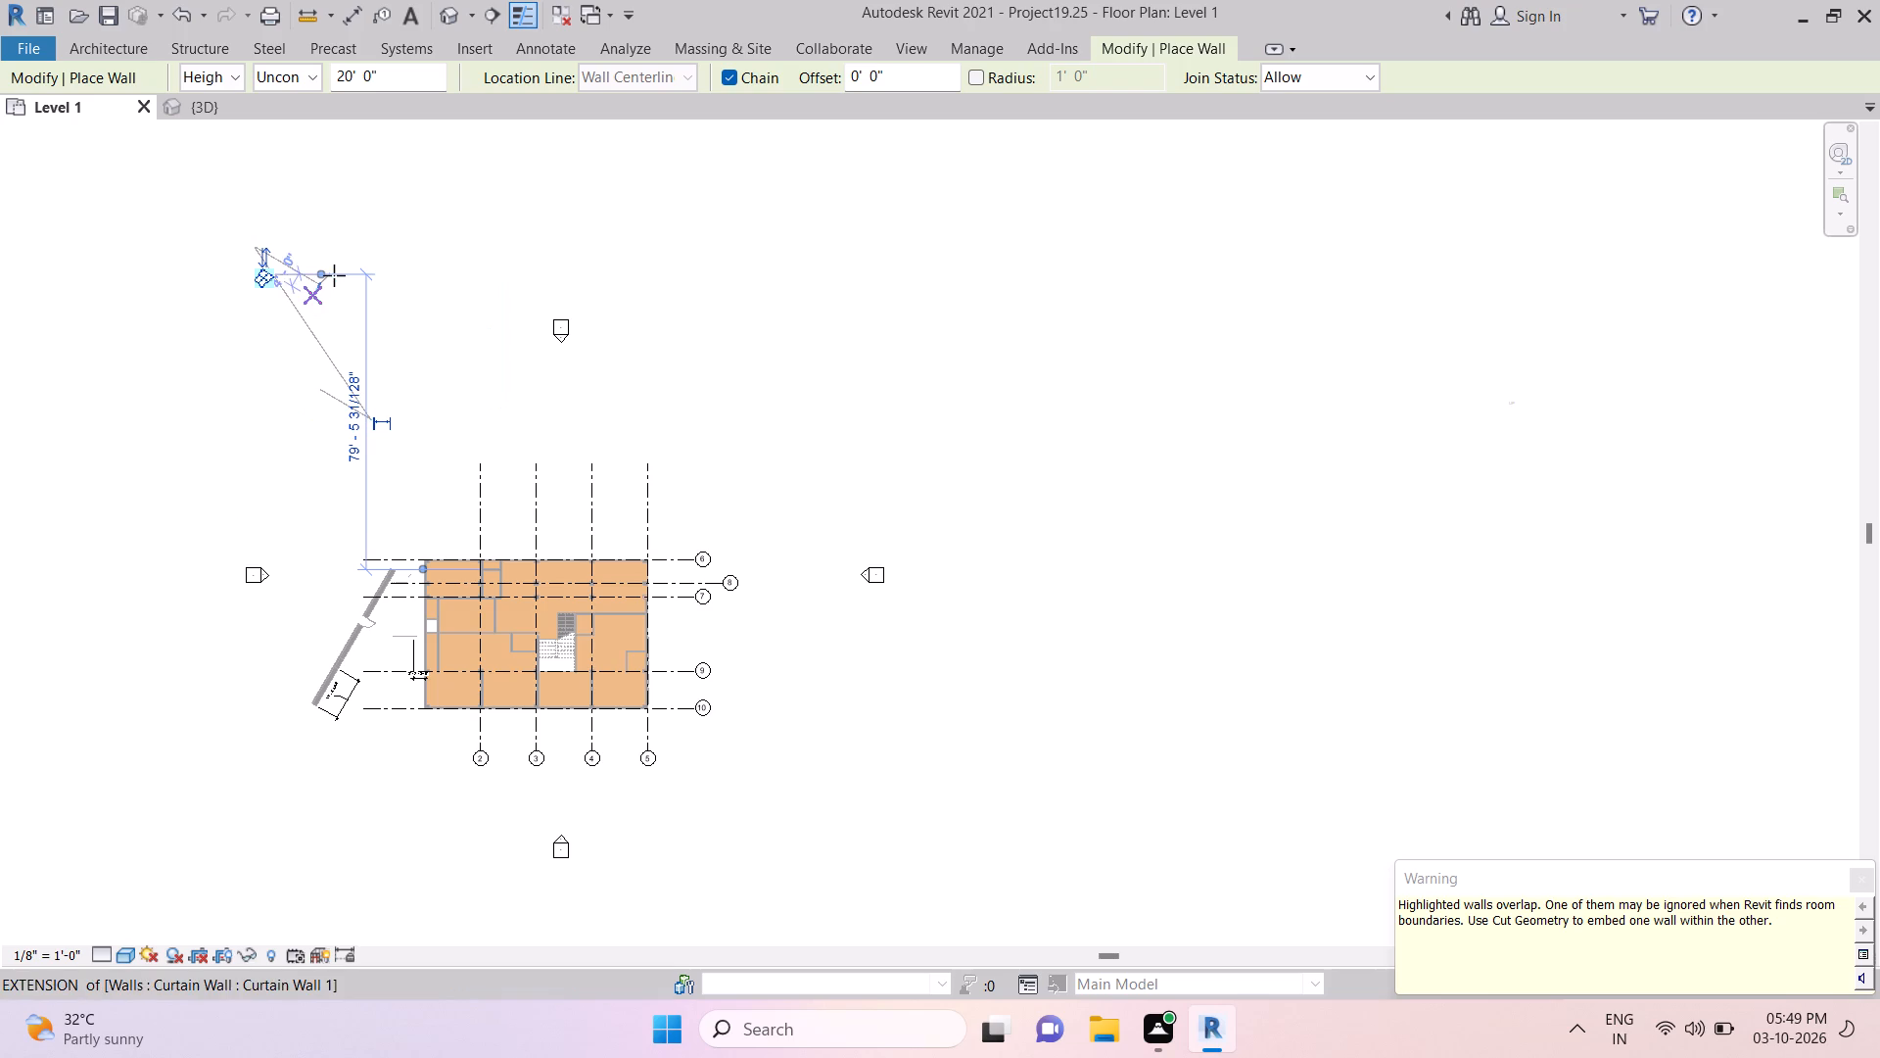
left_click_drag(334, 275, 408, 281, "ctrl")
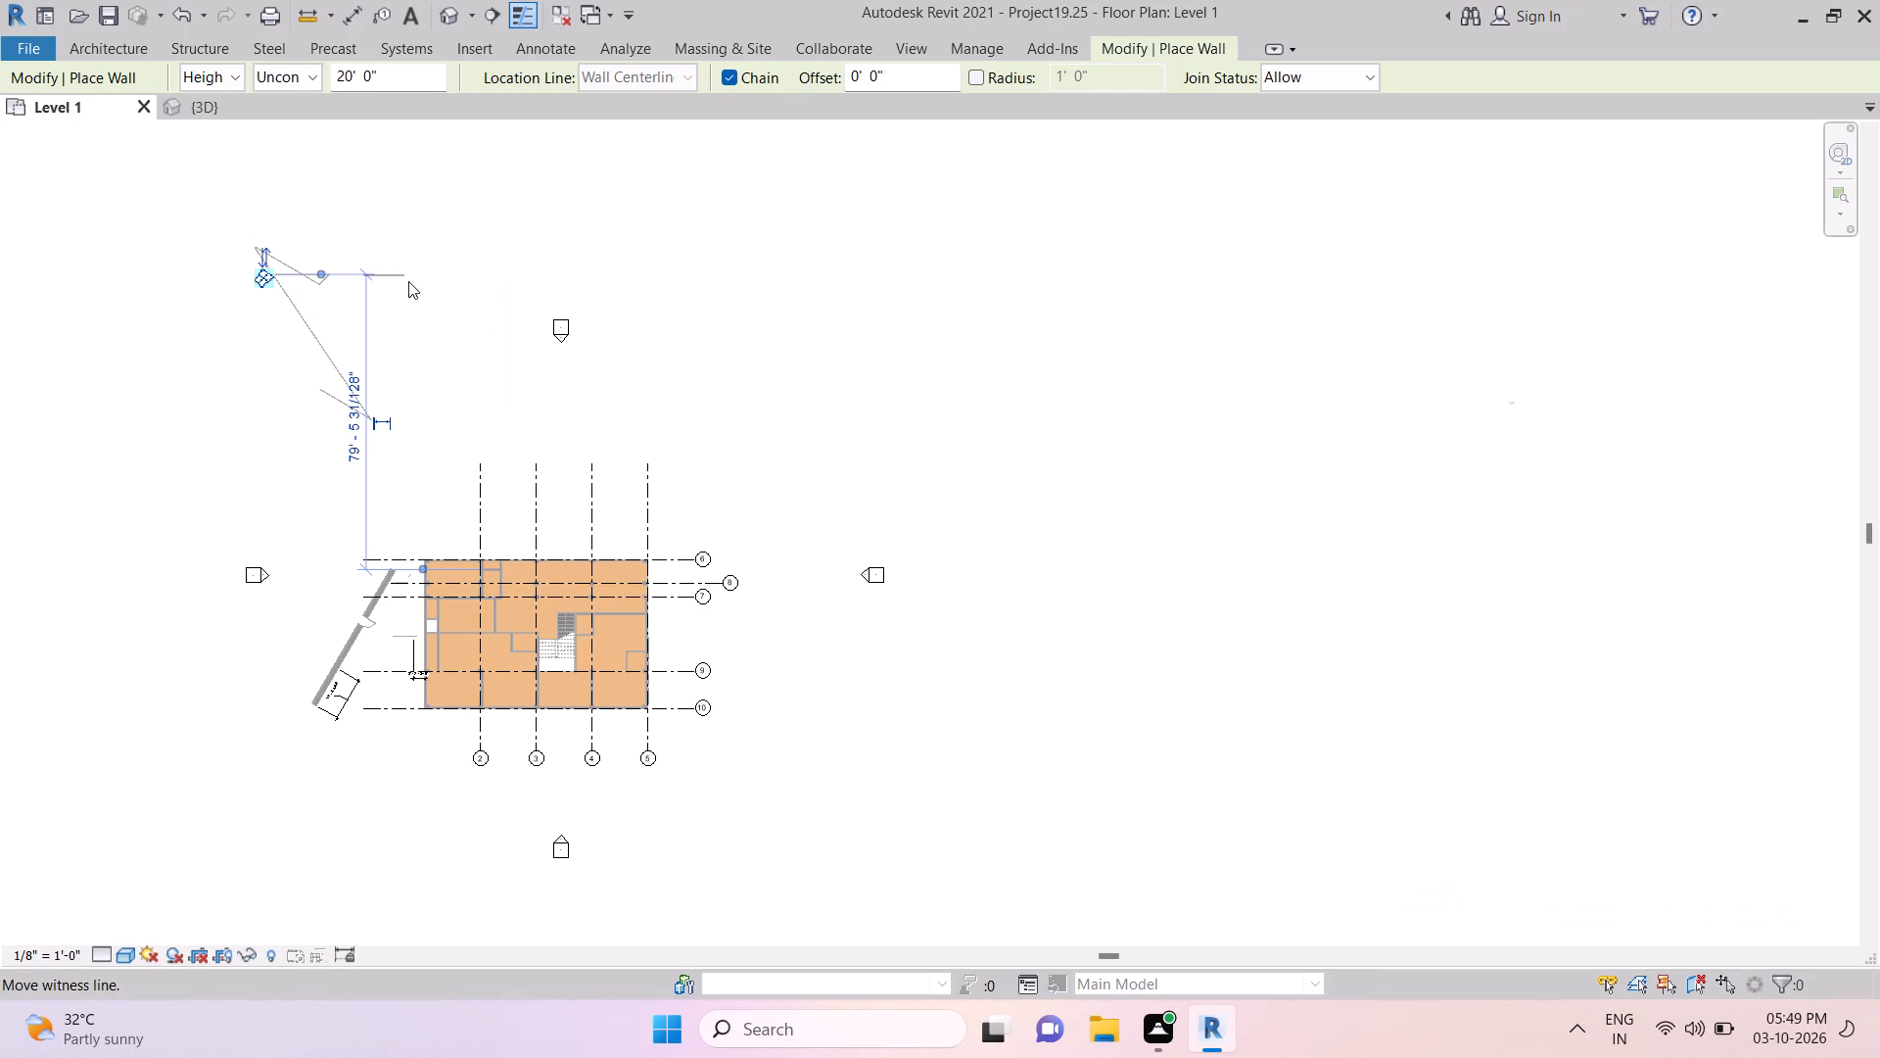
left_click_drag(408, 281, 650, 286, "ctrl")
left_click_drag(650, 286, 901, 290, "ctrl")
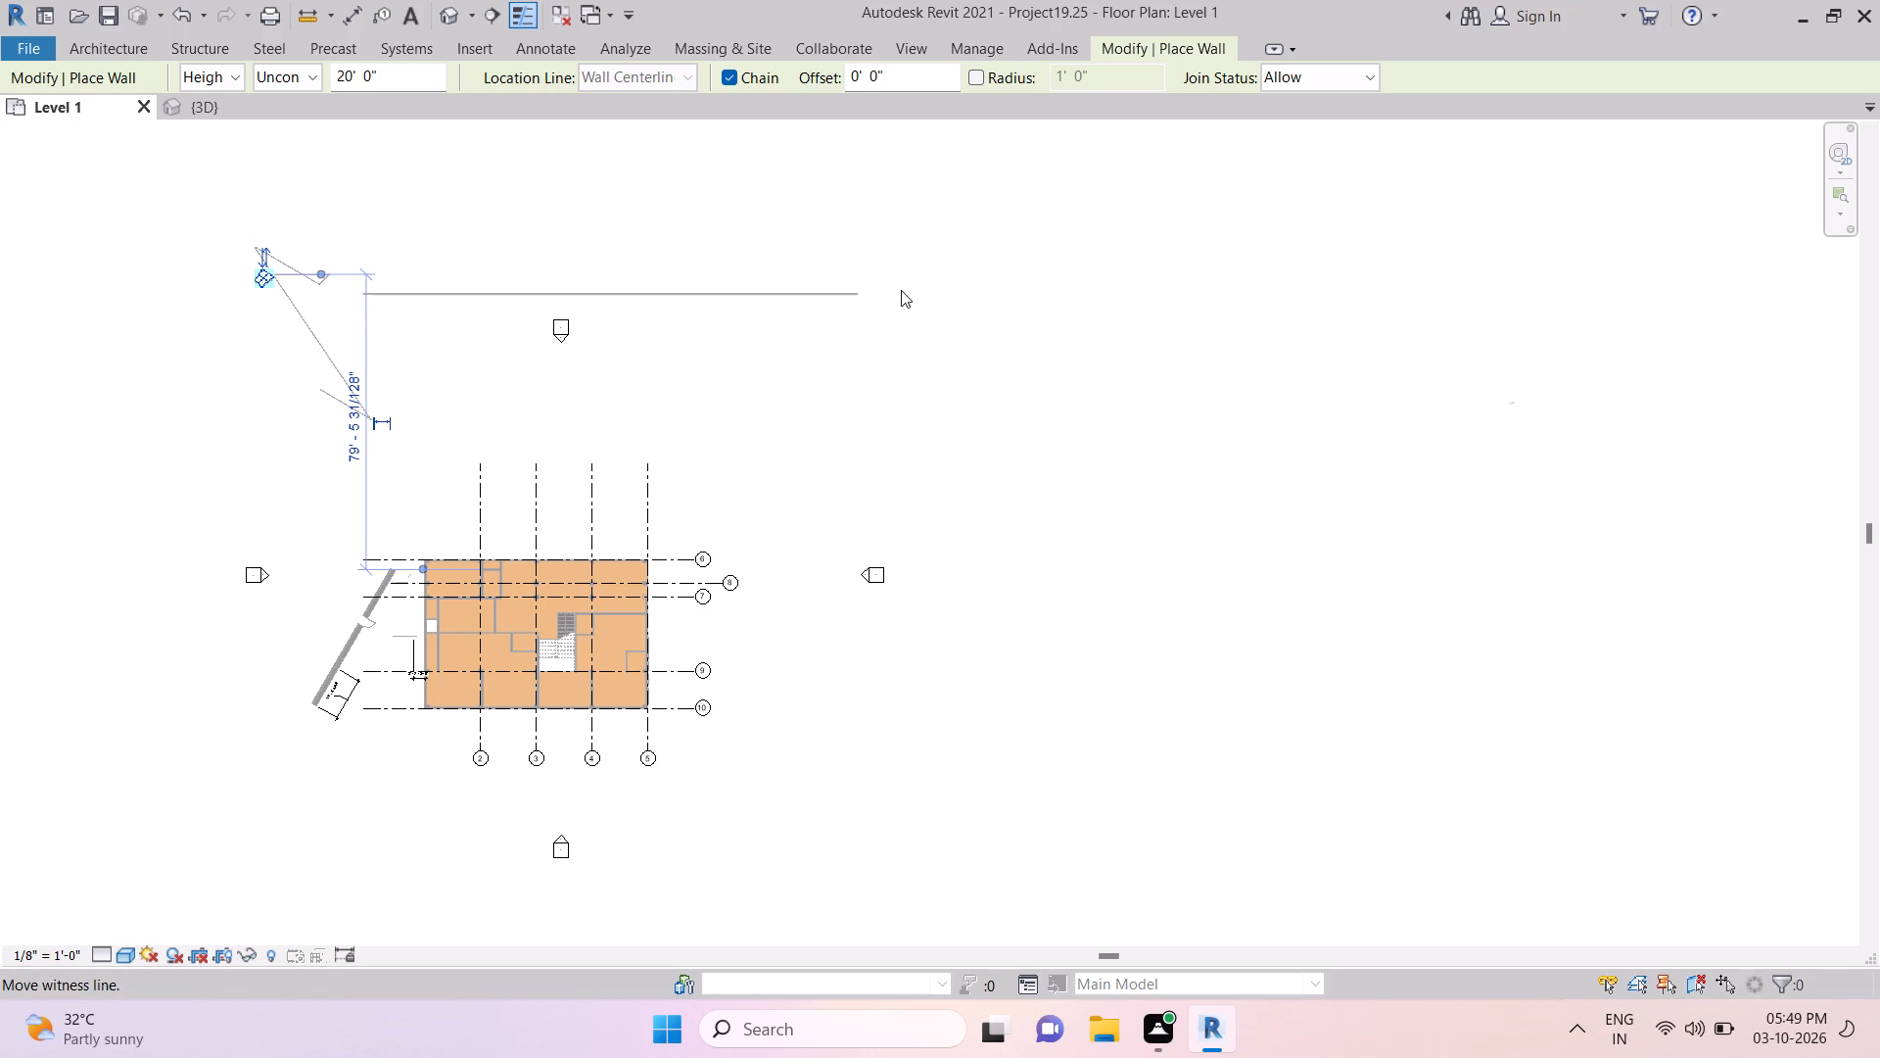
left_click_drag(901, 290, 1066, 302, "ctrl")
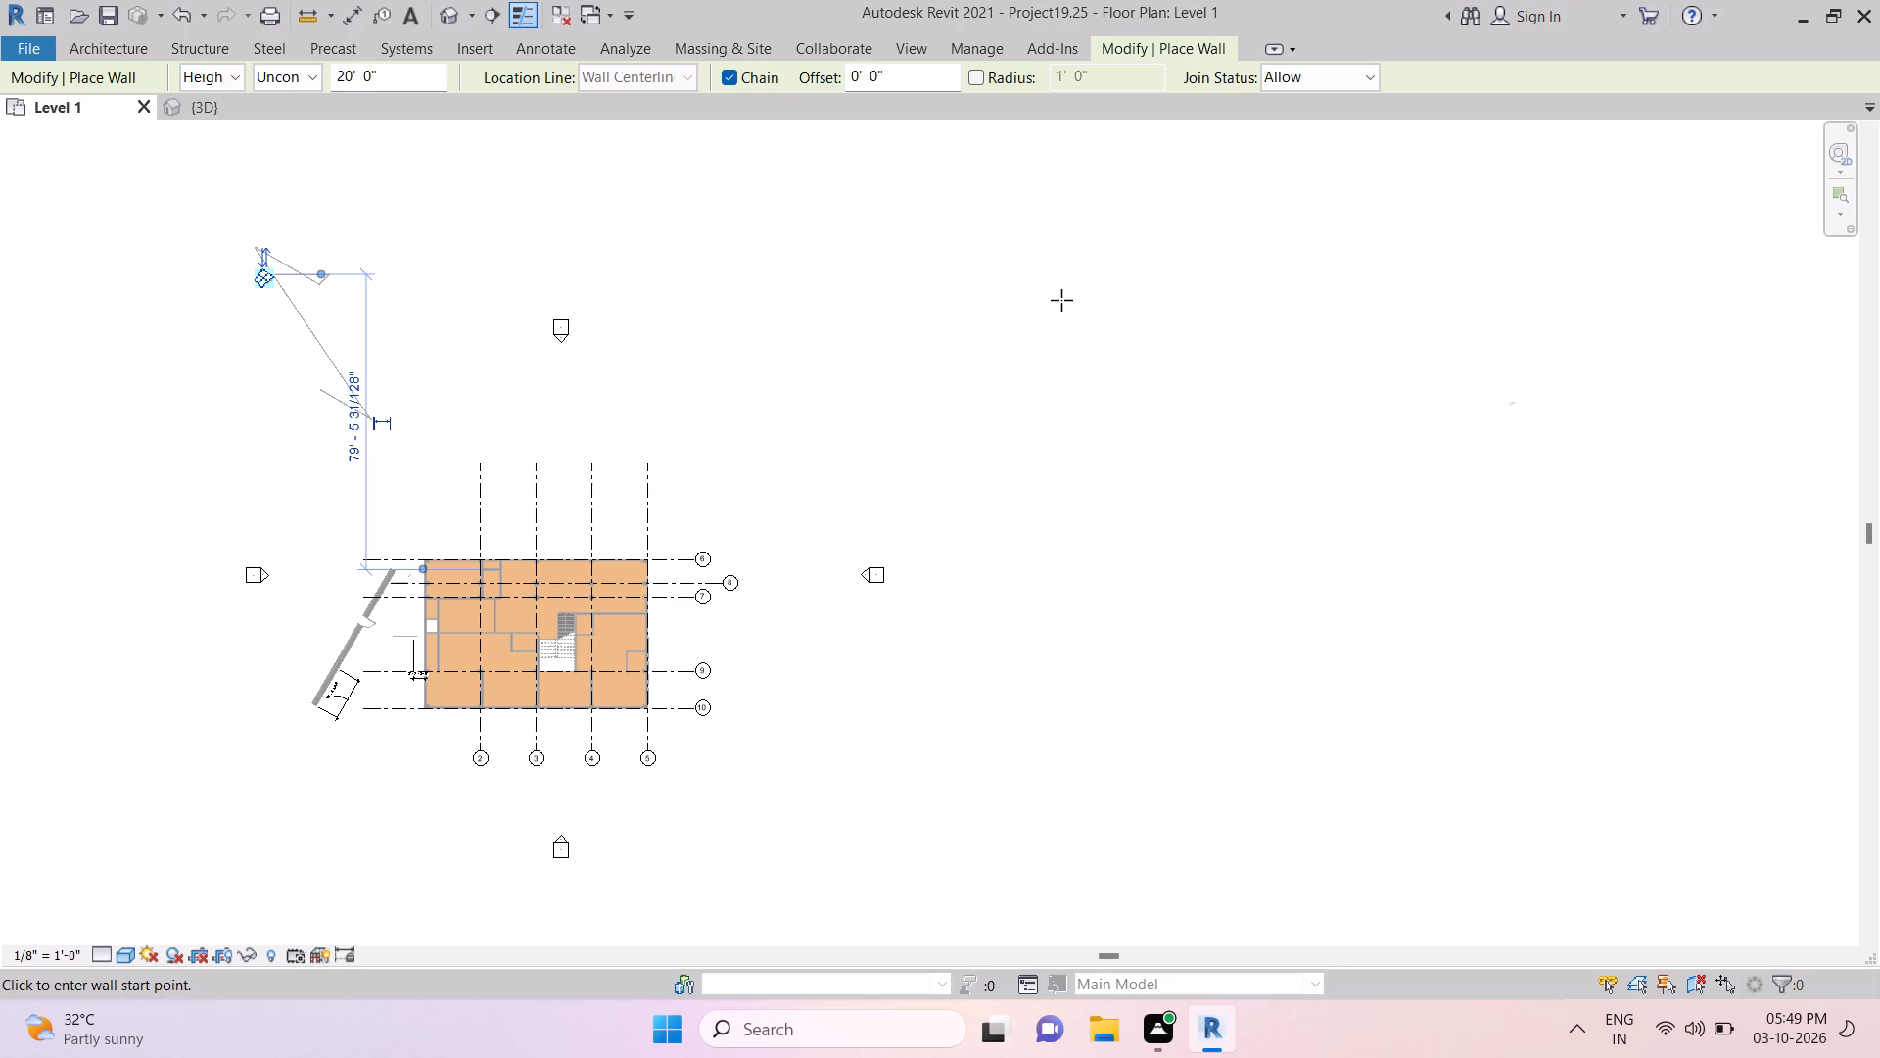
Draw a small curtain wall chain northeast of the building: a 45° segment about 4' long and a vertical segment about 8' long.
left_click(1061, 300, "ctrl")
left_click(1045, 308, "ctrl")
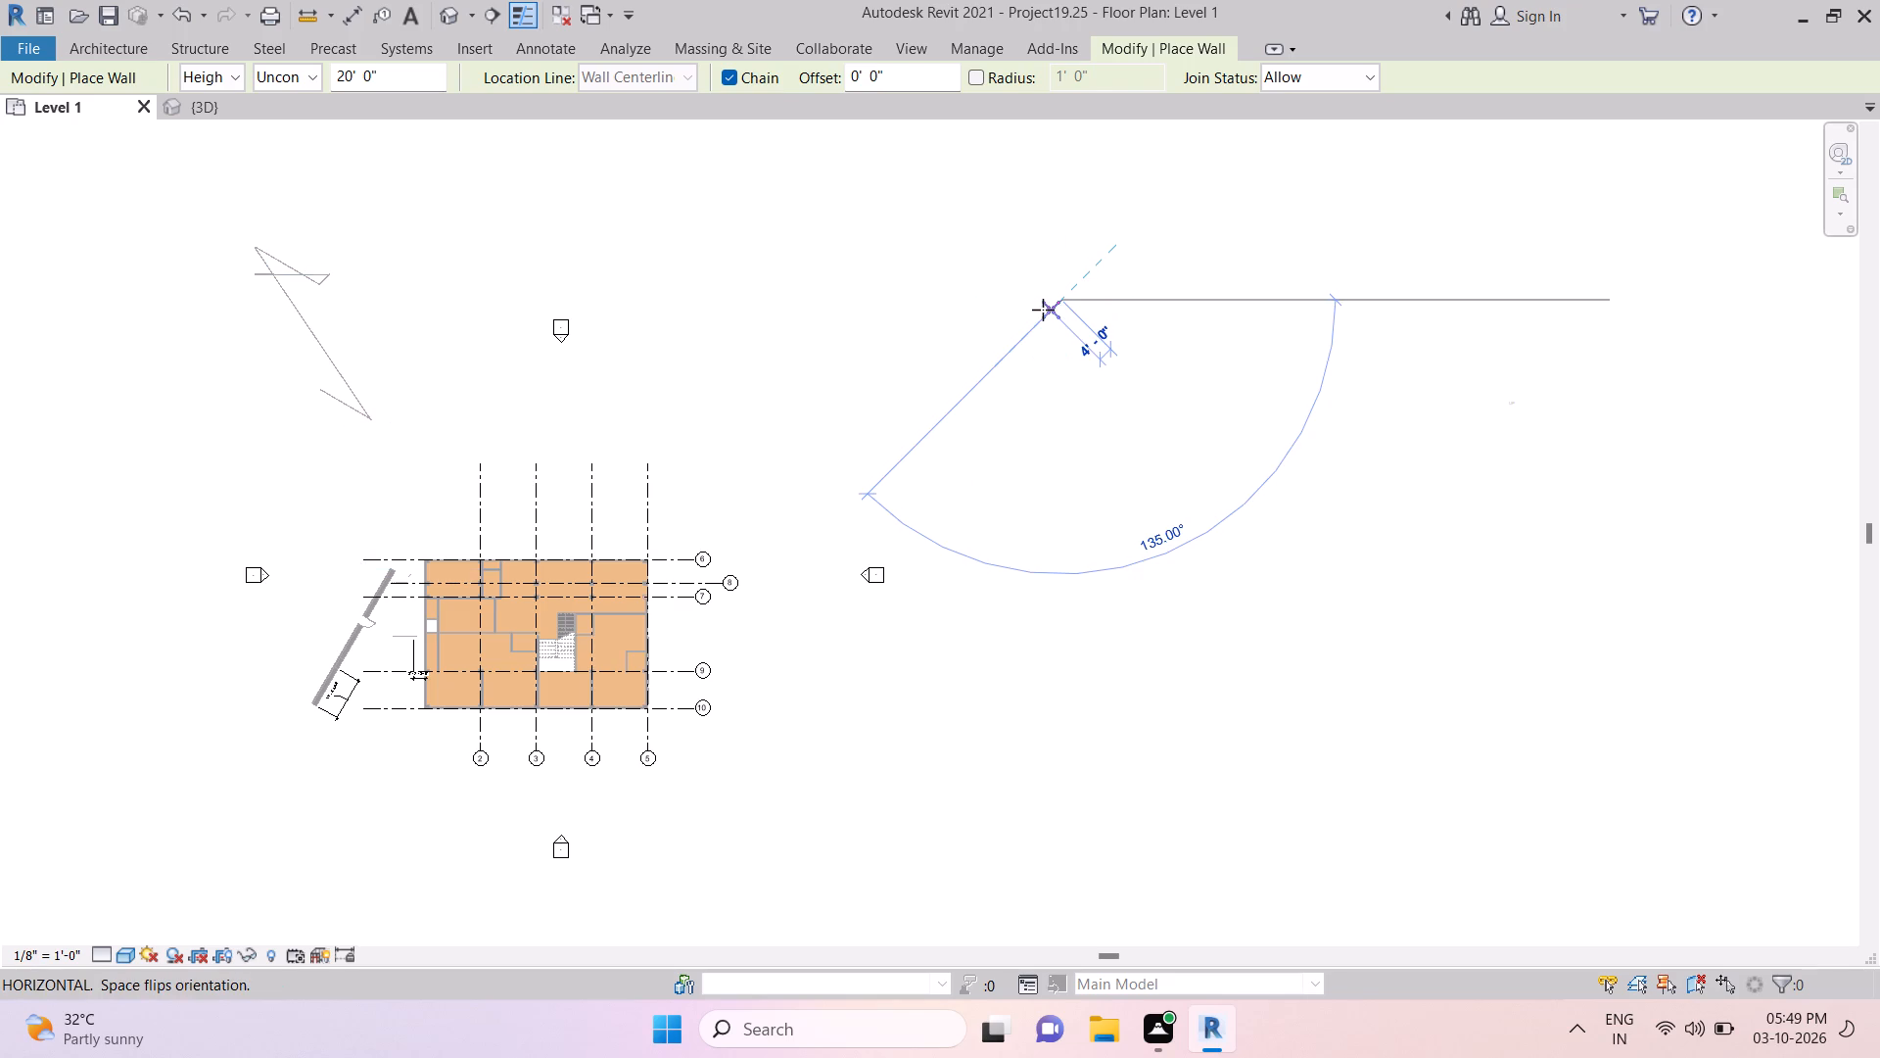
left_click(1048, 334, "ctrl")
left_click_drag(1053, 343, 1064, 367, "ctrl")
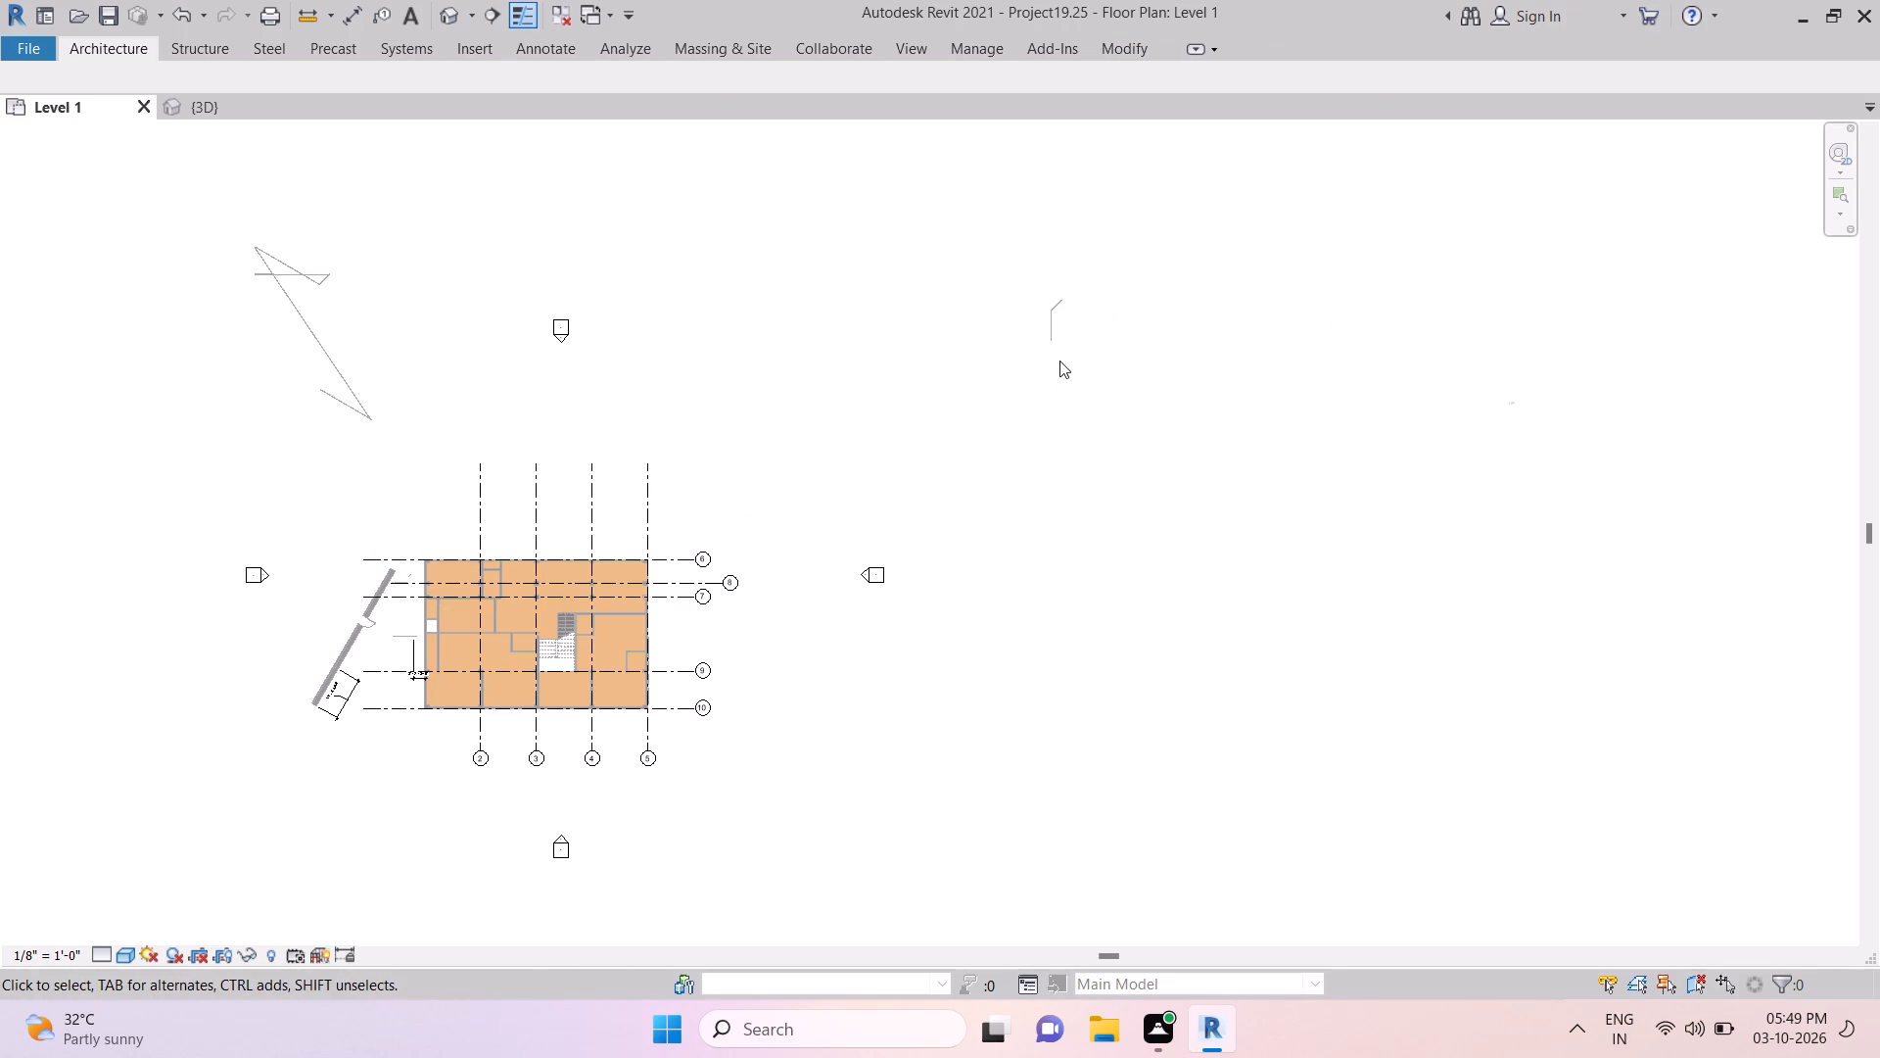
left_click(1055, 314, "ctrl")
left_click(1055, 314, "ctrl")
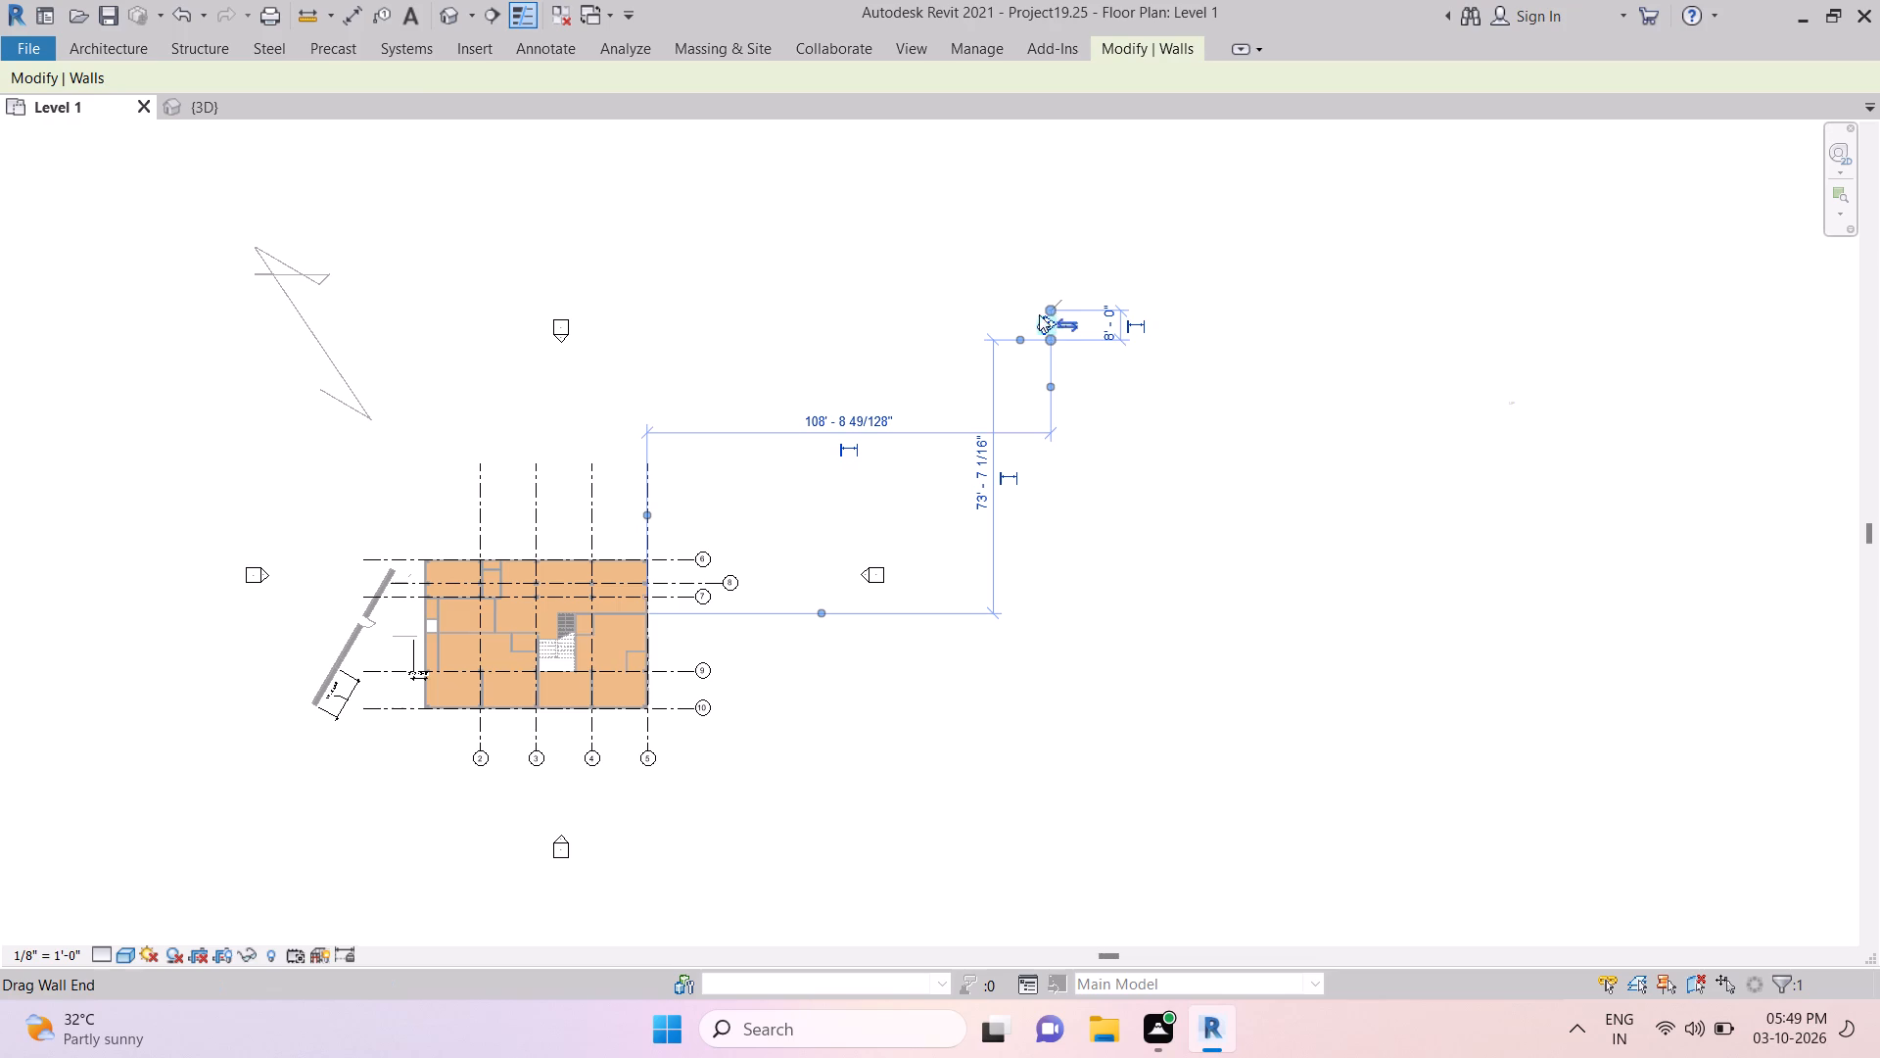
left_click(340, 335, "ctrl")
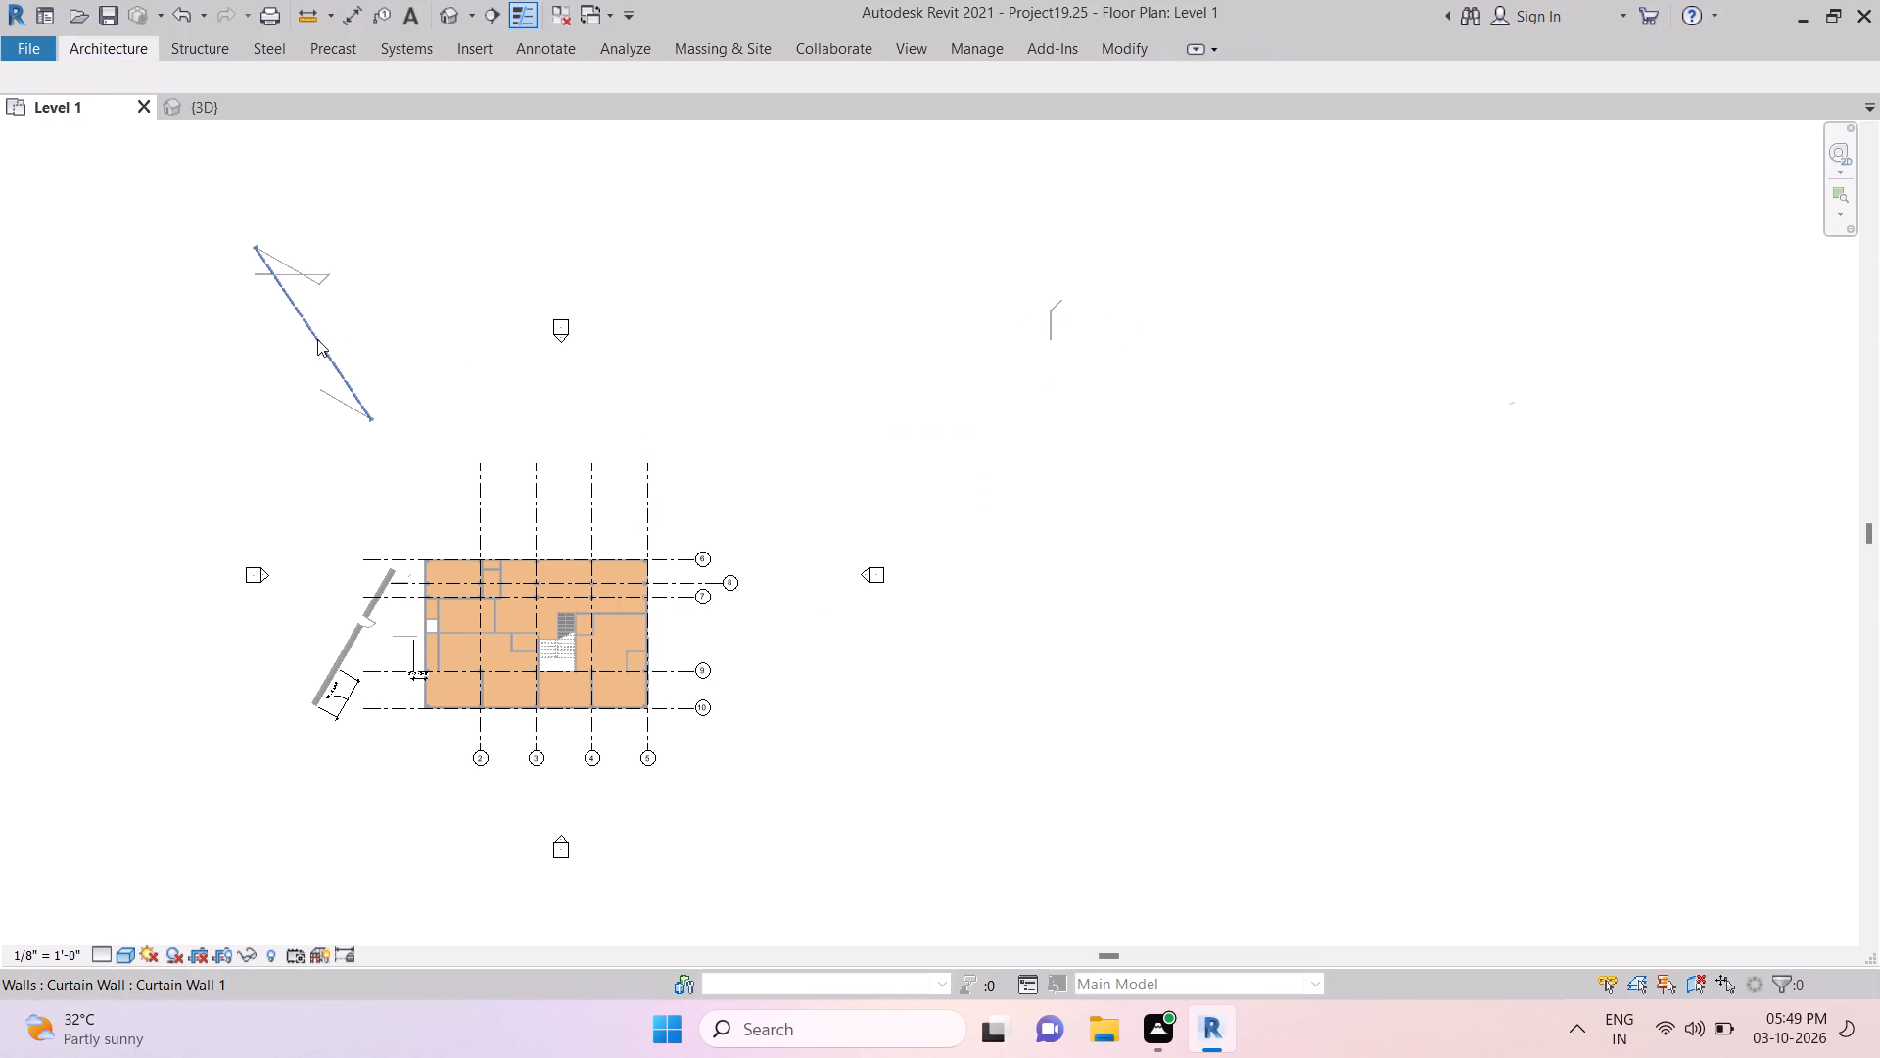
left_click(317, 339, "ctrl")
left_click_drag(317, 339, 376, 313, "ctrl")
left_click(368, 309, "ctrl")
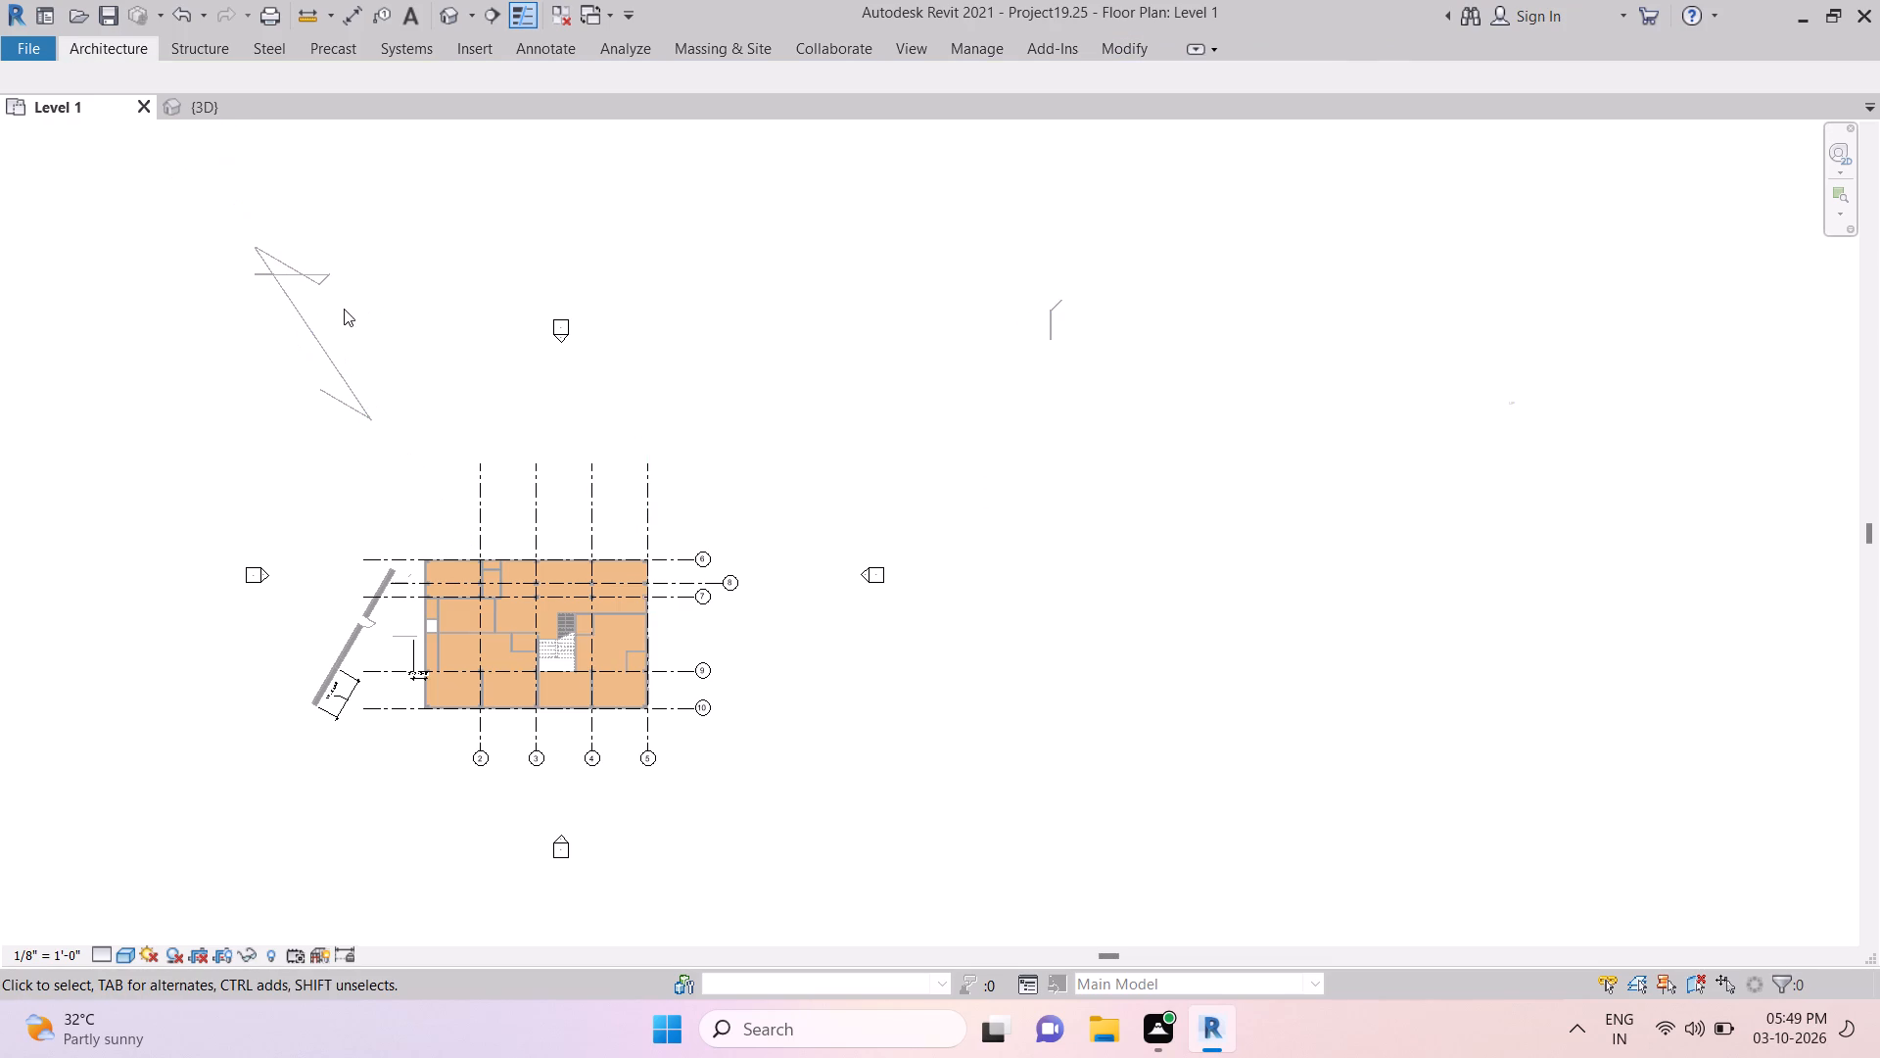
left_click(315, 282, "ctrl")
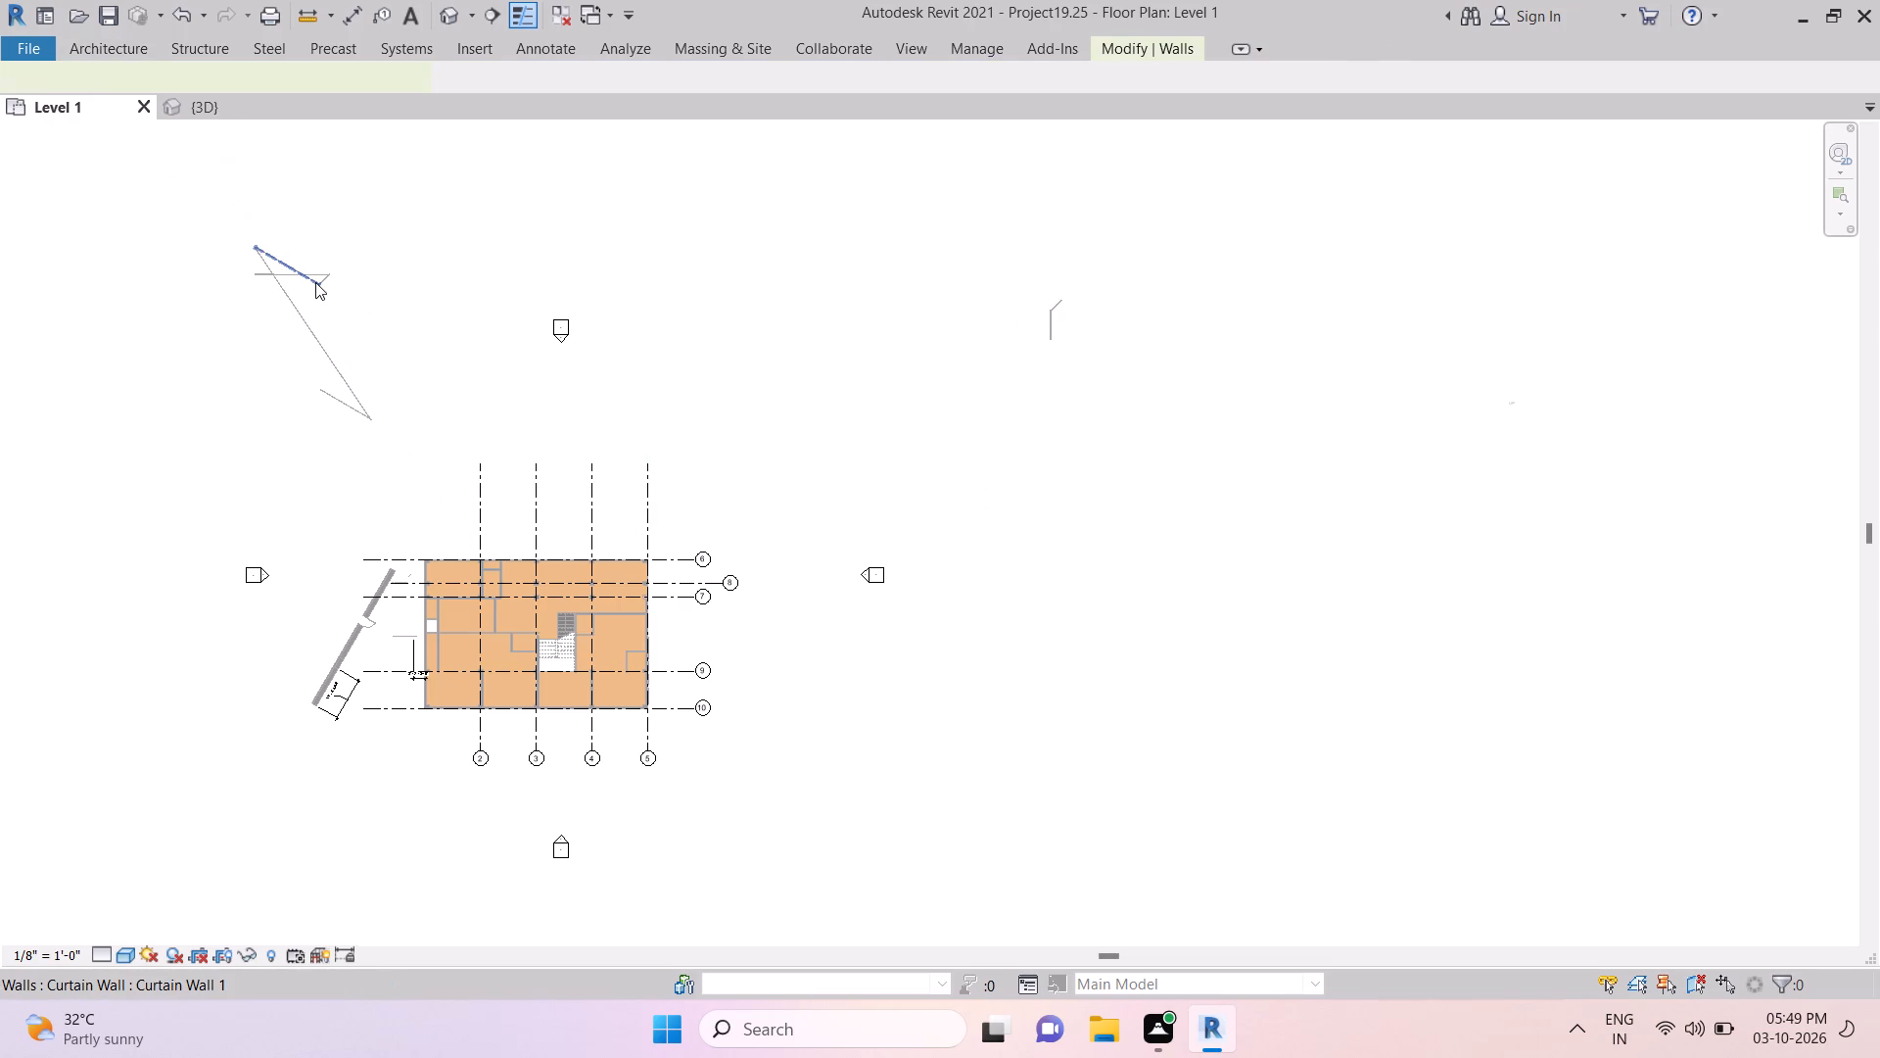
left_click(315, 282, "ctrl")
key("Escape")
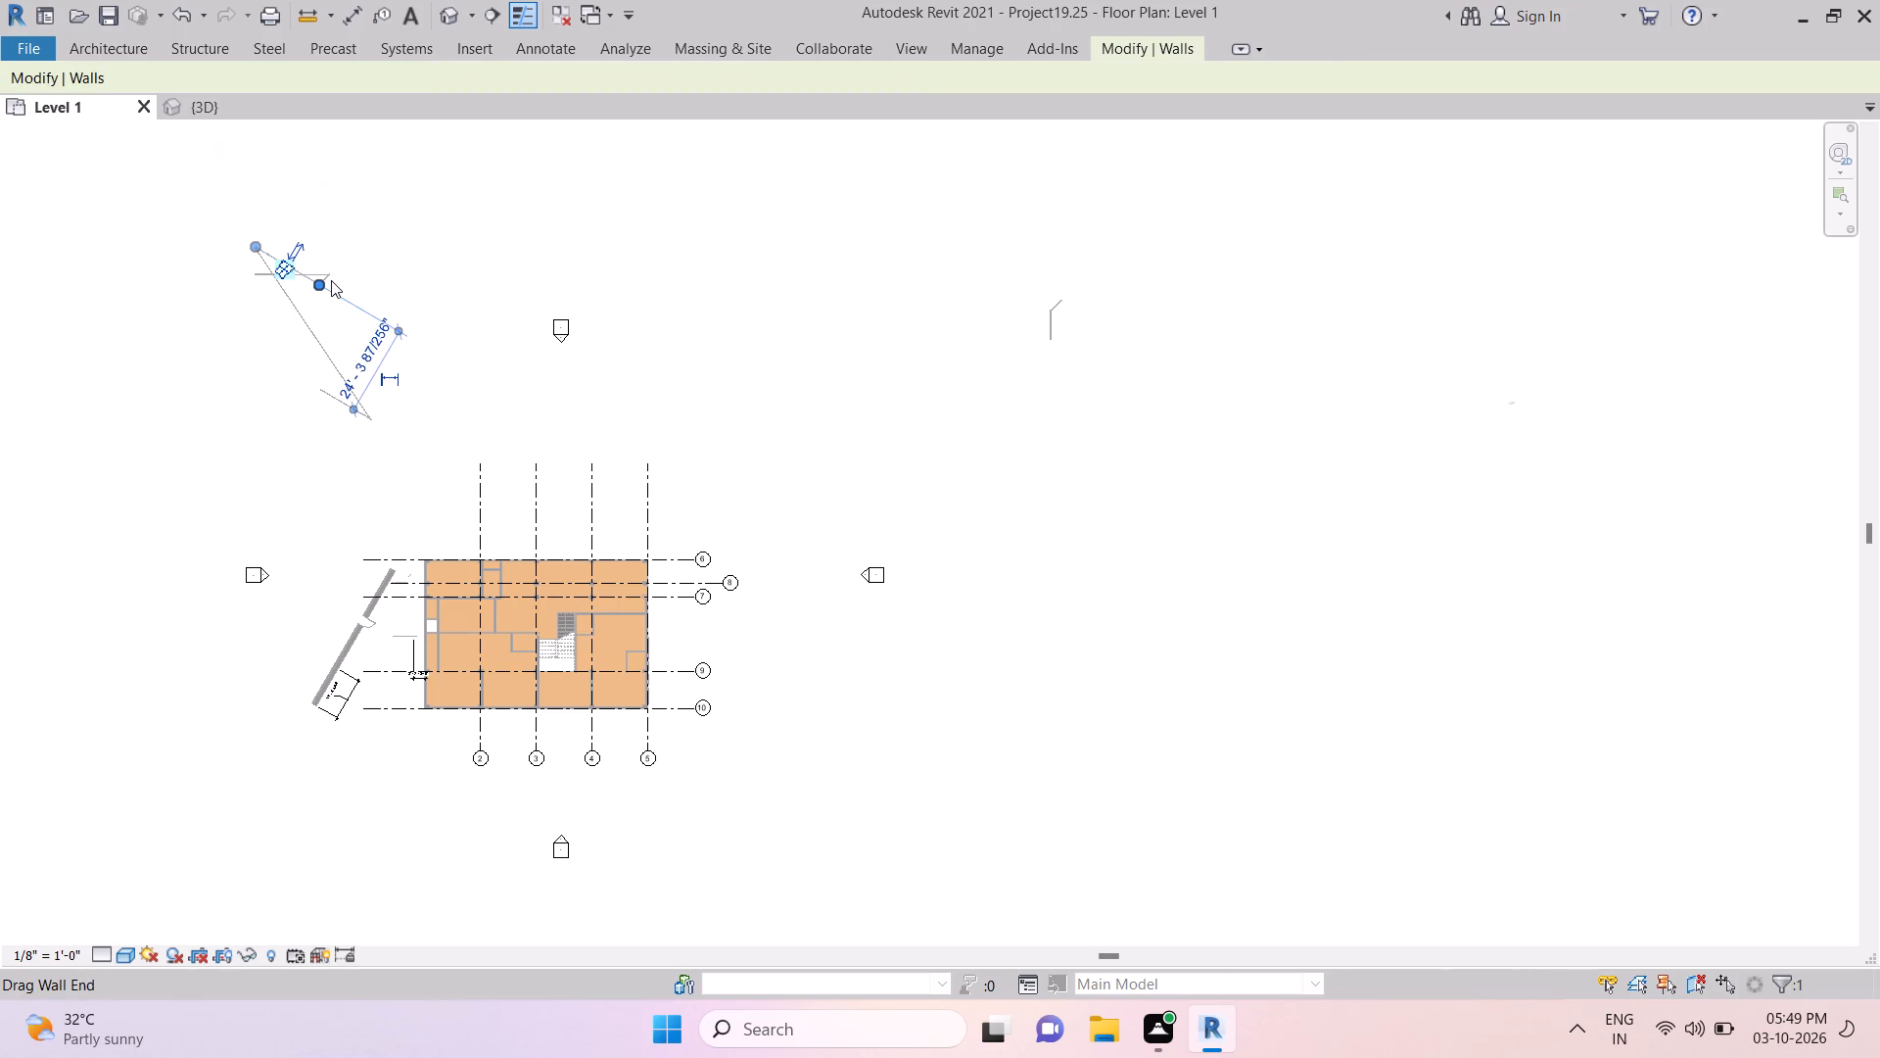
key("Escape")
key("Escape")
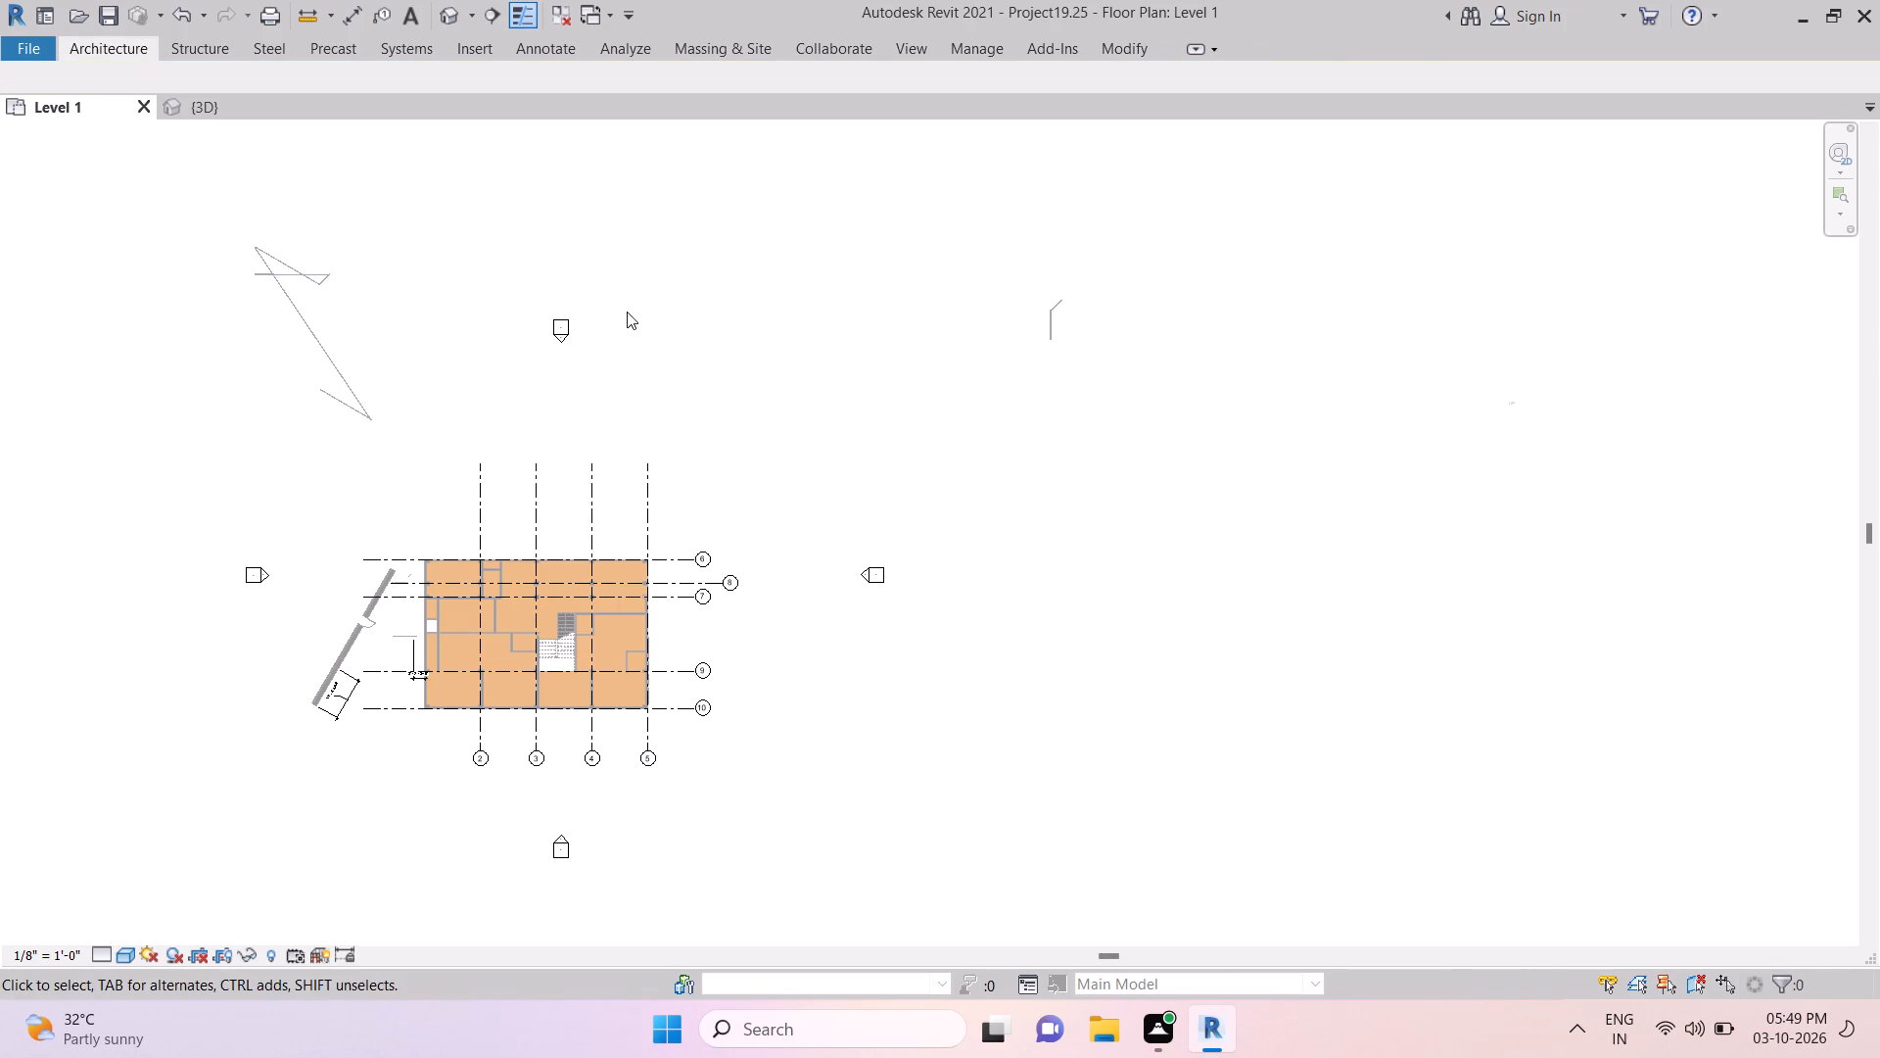
Delete the small curtain wall chain northeast of the building: the vertical segment and the 45° segment.
left_click(1043, 333, "ctrl")
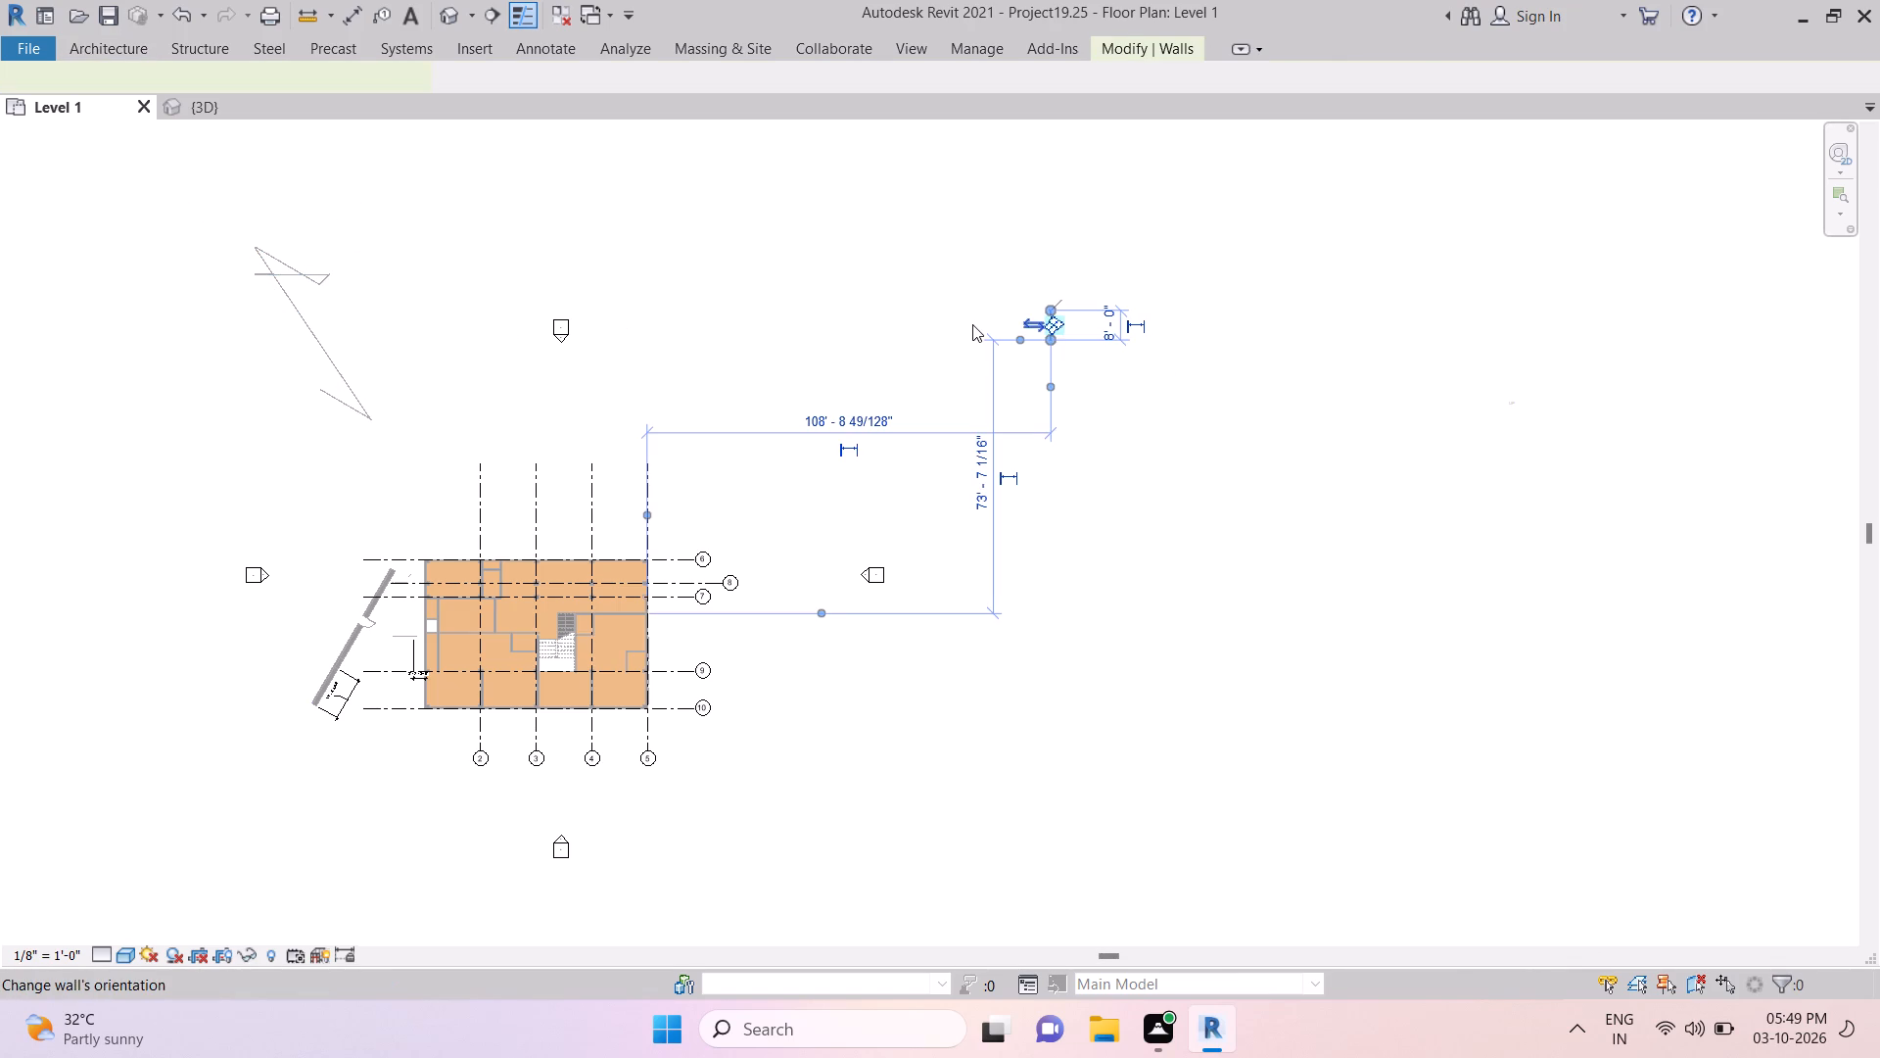
key("BackSpace")
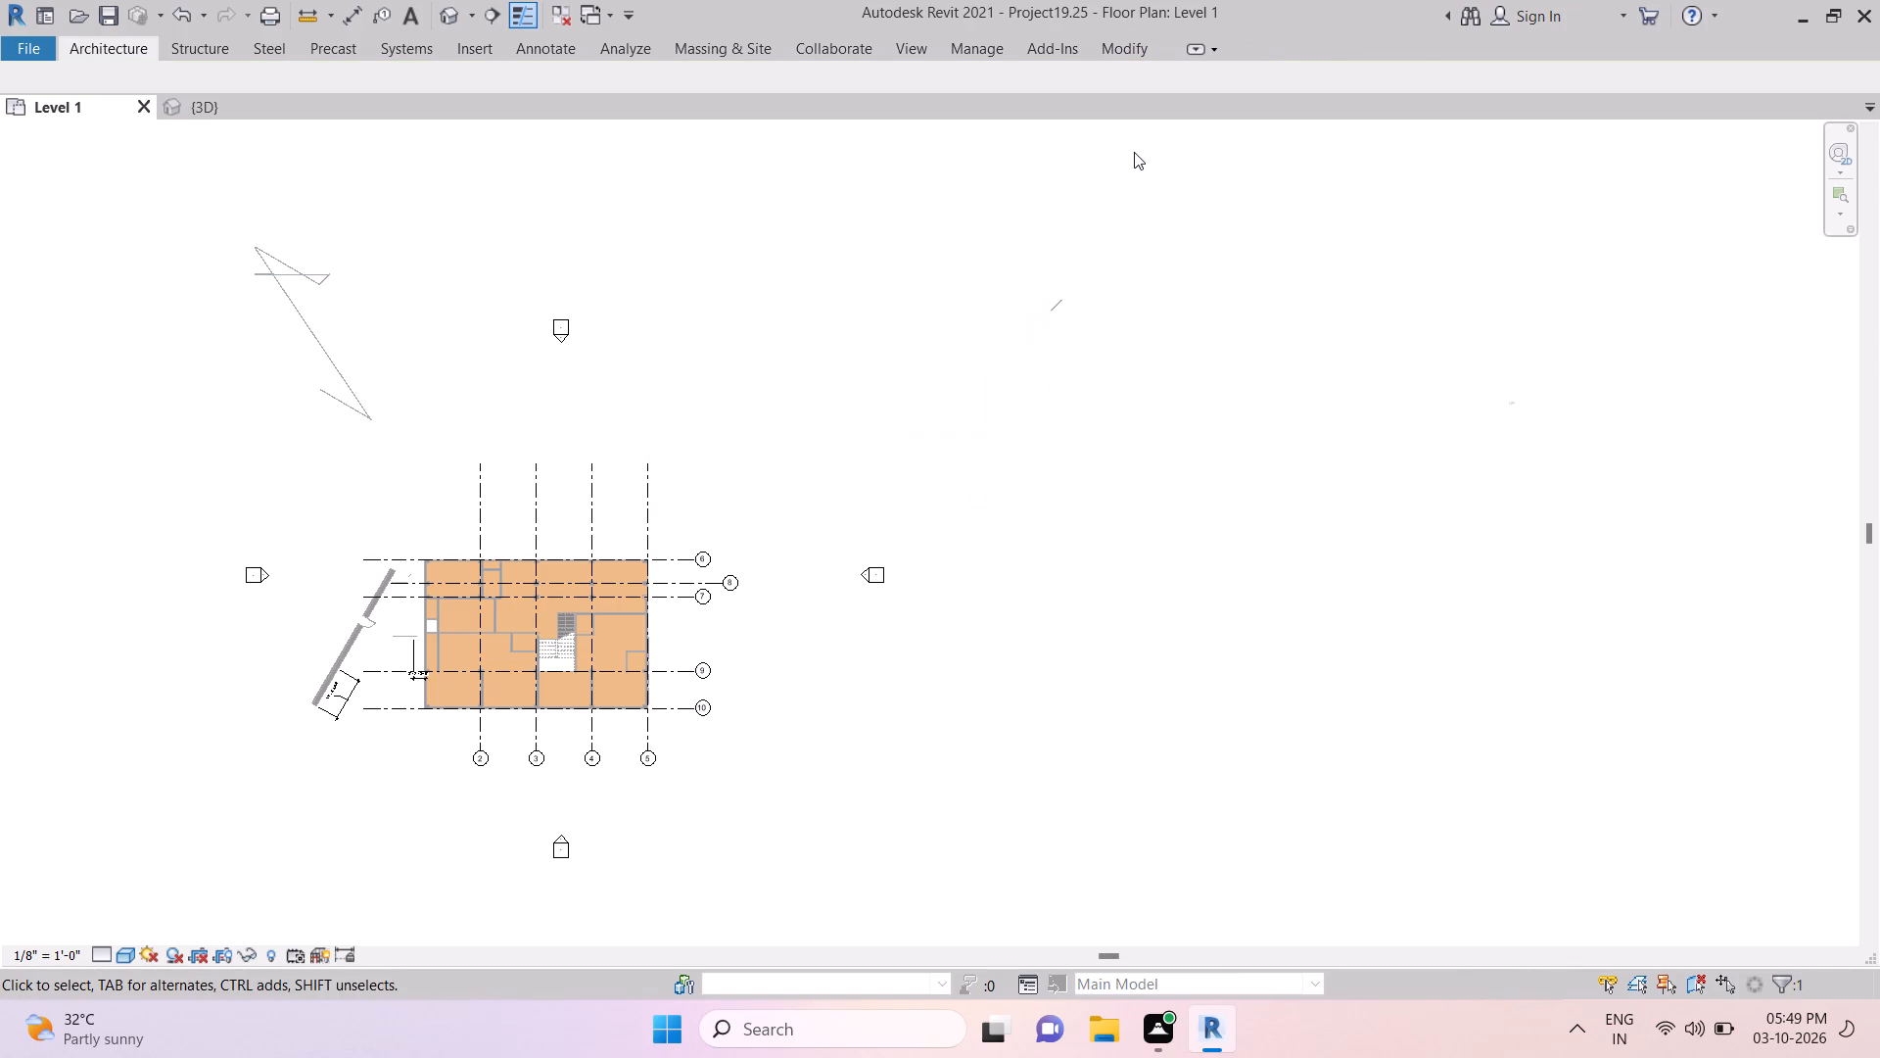
left_click(1064, 303, "ctrl")
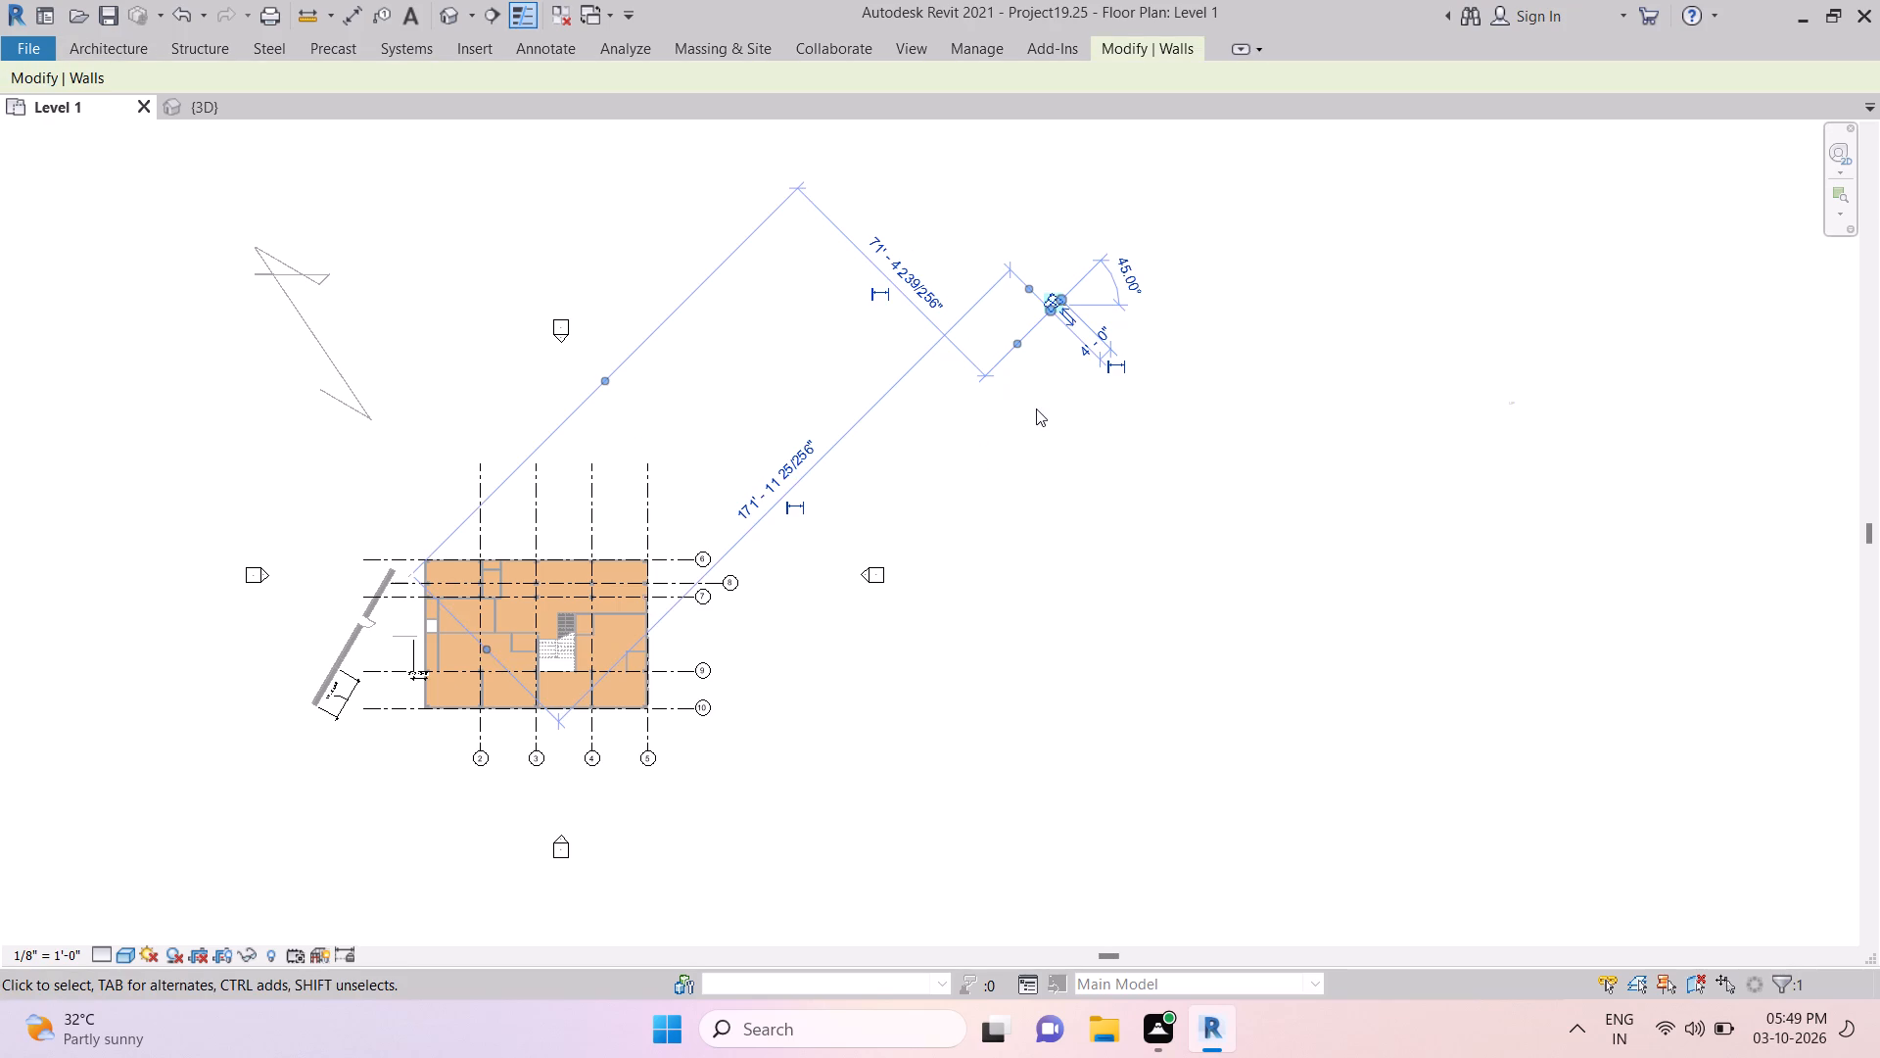
left_click(1181, 394, "ctrl")
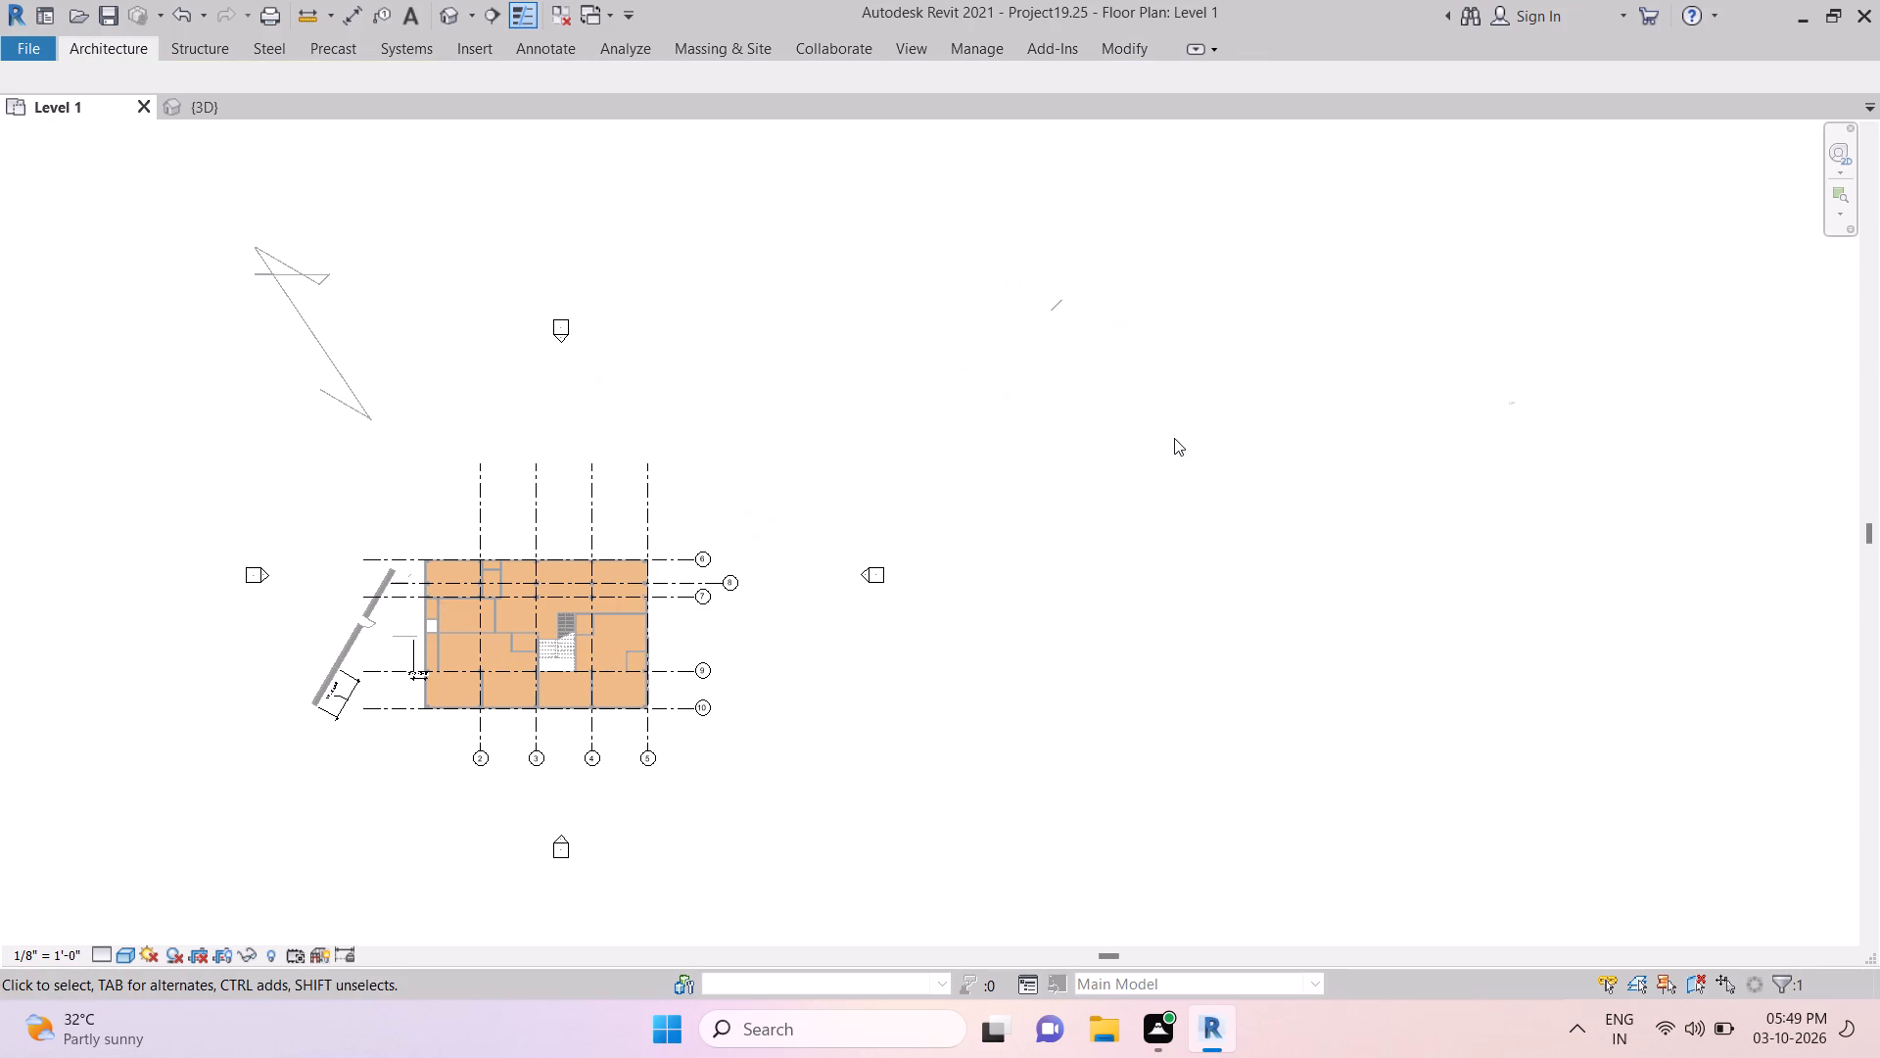
left_click(1052, 312, "ctrl")
key("BackSpace")
Delete all the curtain wall segments northwest of the building, including the long diagonal, the sloped, the horizontal and the short 45° pieces.
left_click(332, 390, "ctrl")
key("BackSpace")
left_click(292, 272, "ctrl")
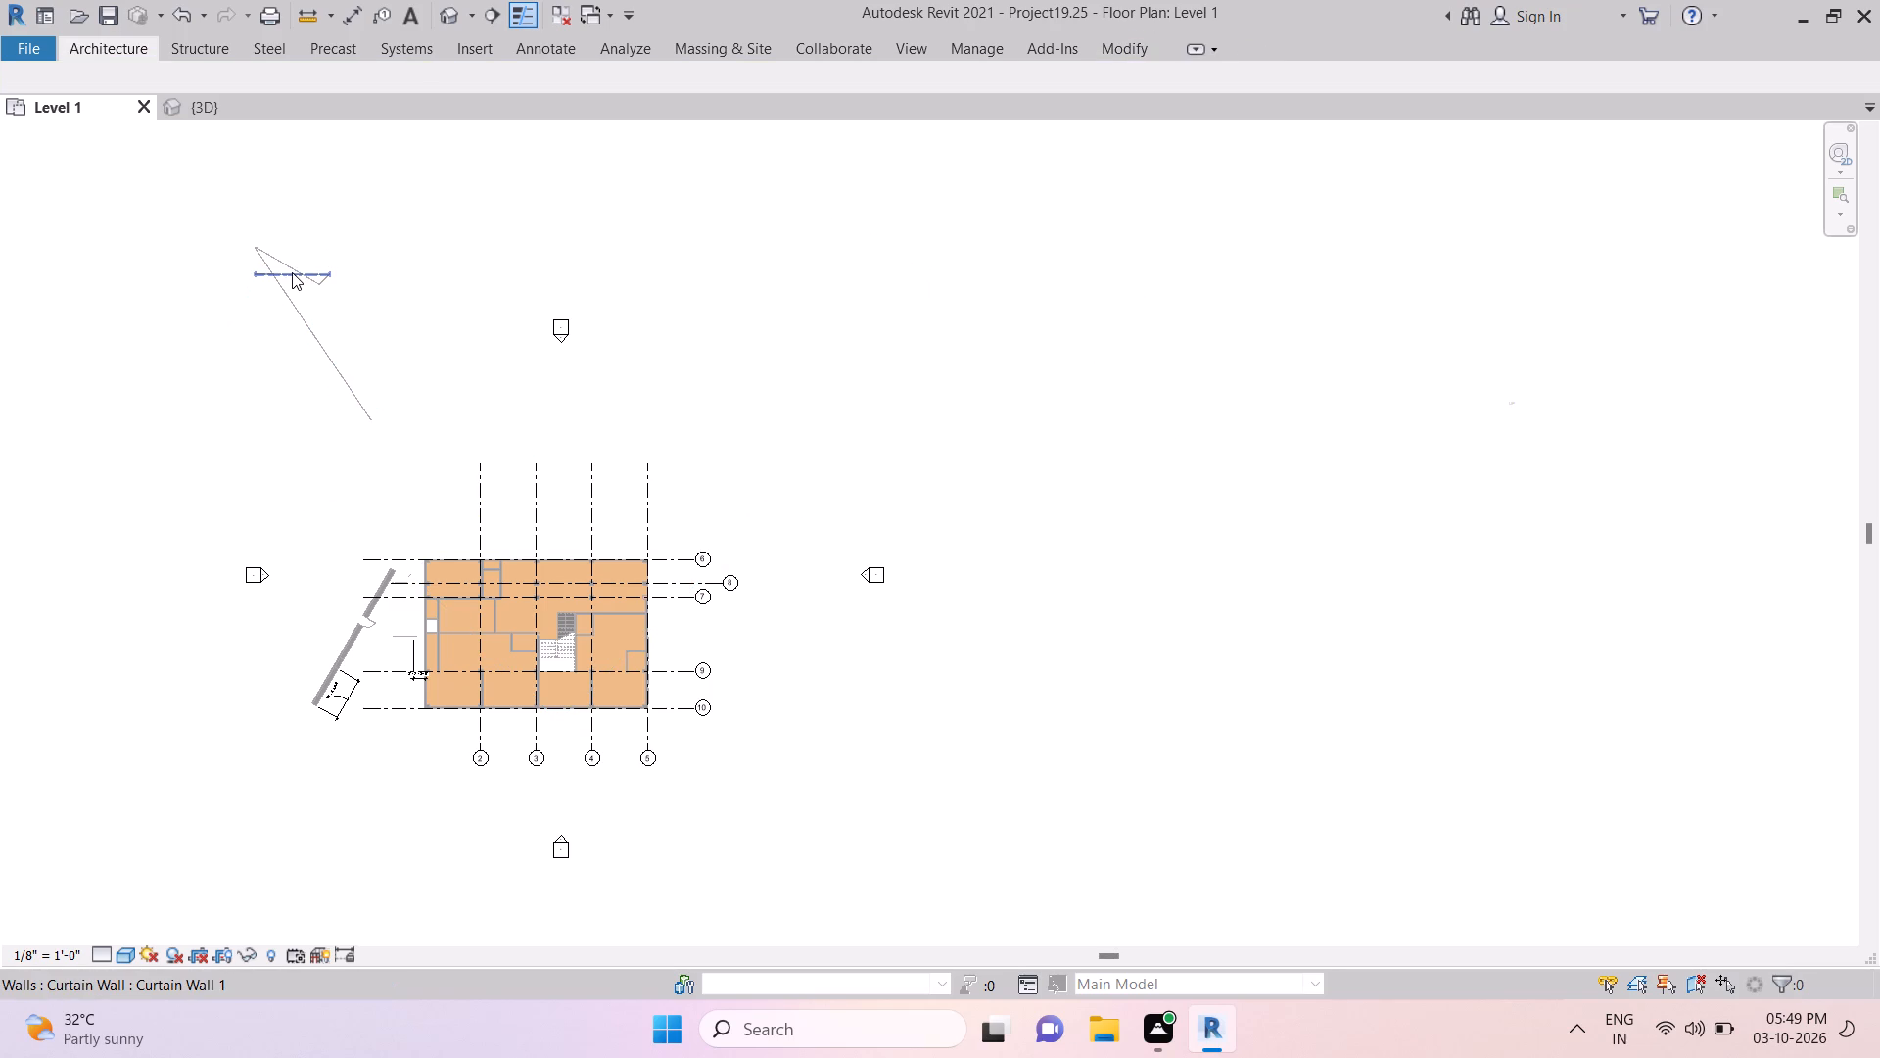
key("BackSpace")
left_click(303, 330, "ctrl")
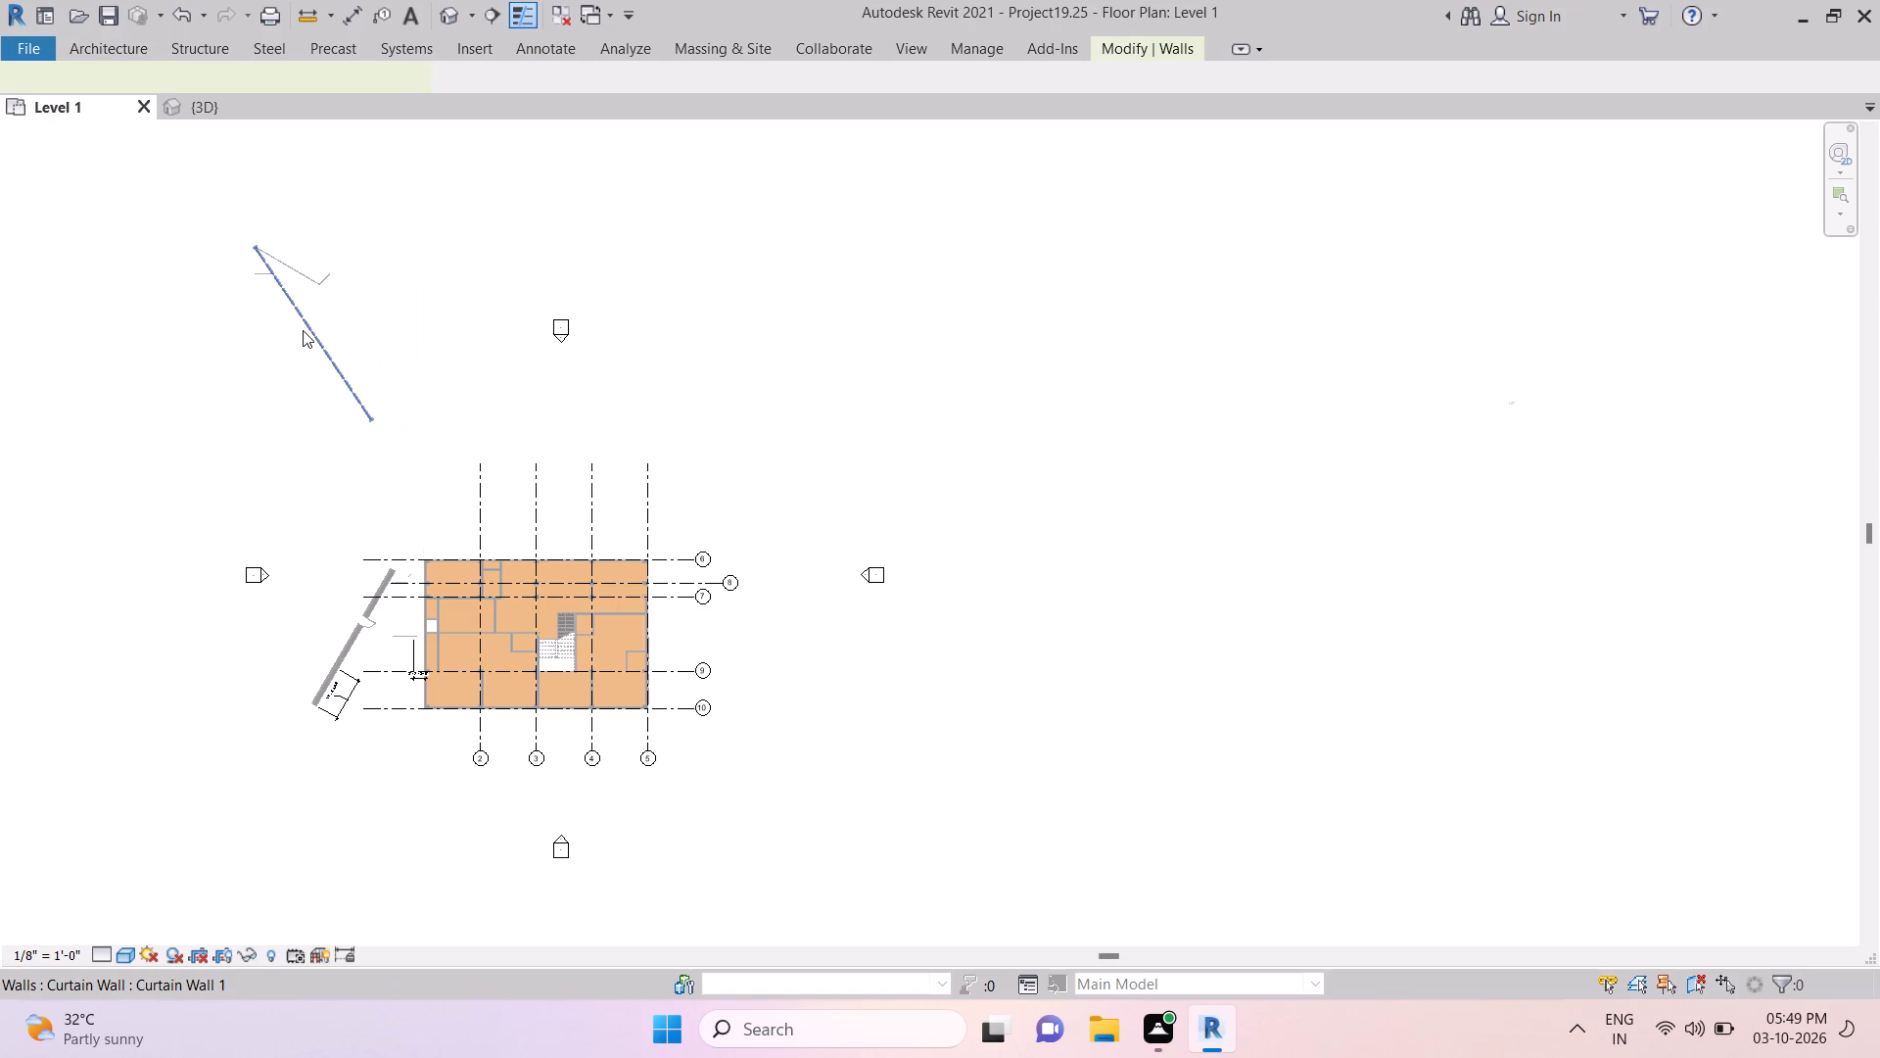
key("BackSpace")
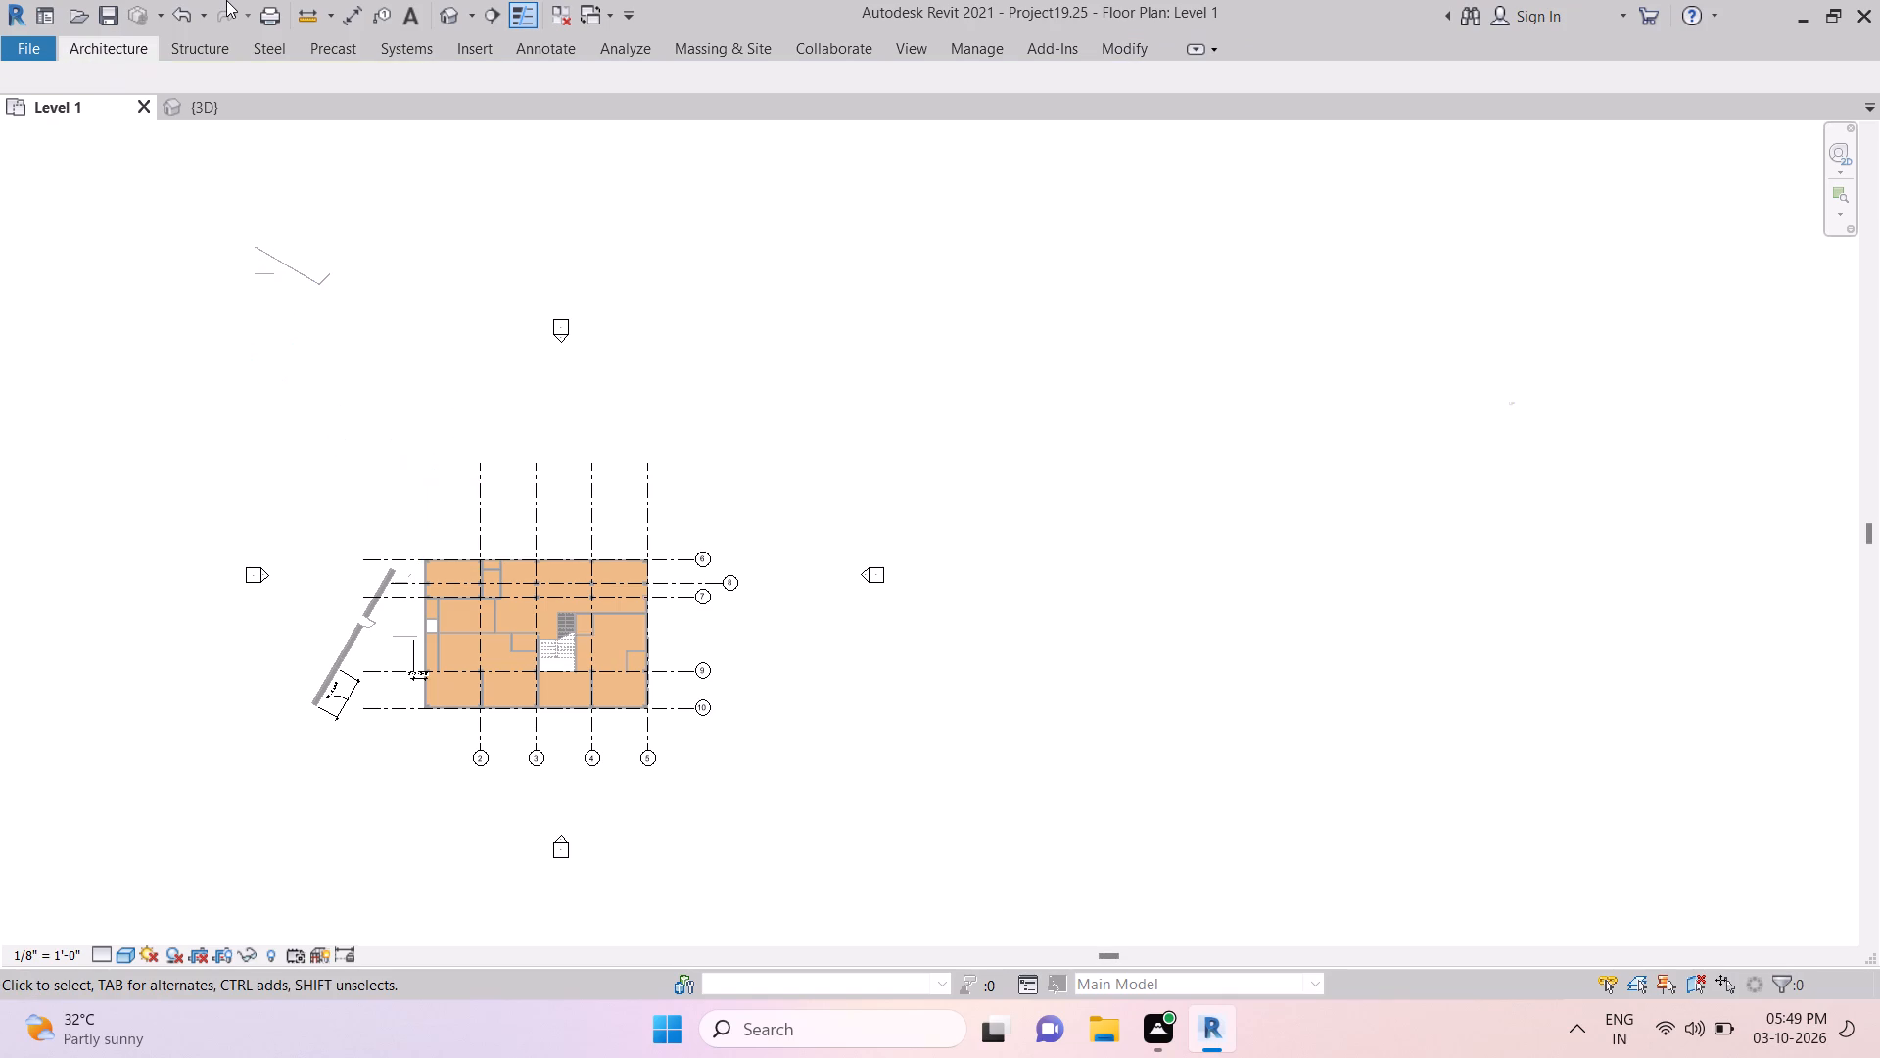
left_click(274, 264, "ctrl")
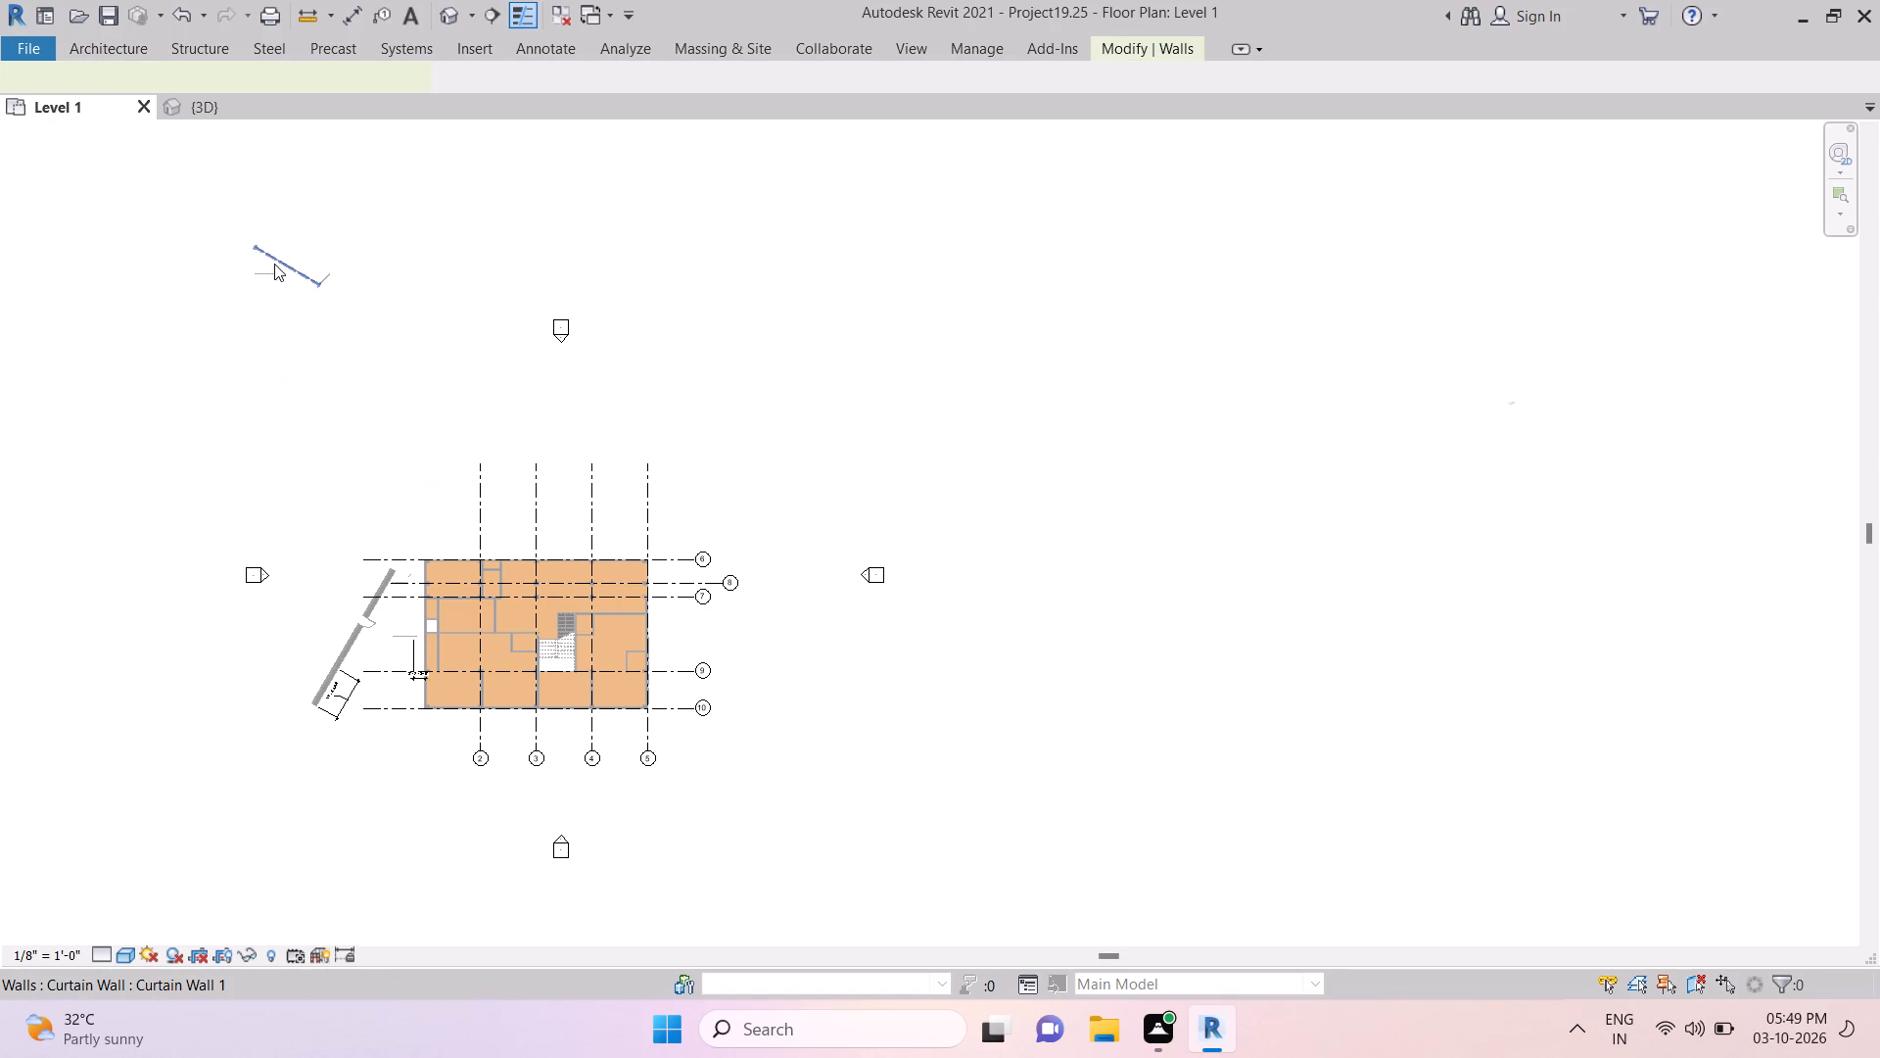
key("BackSpace")
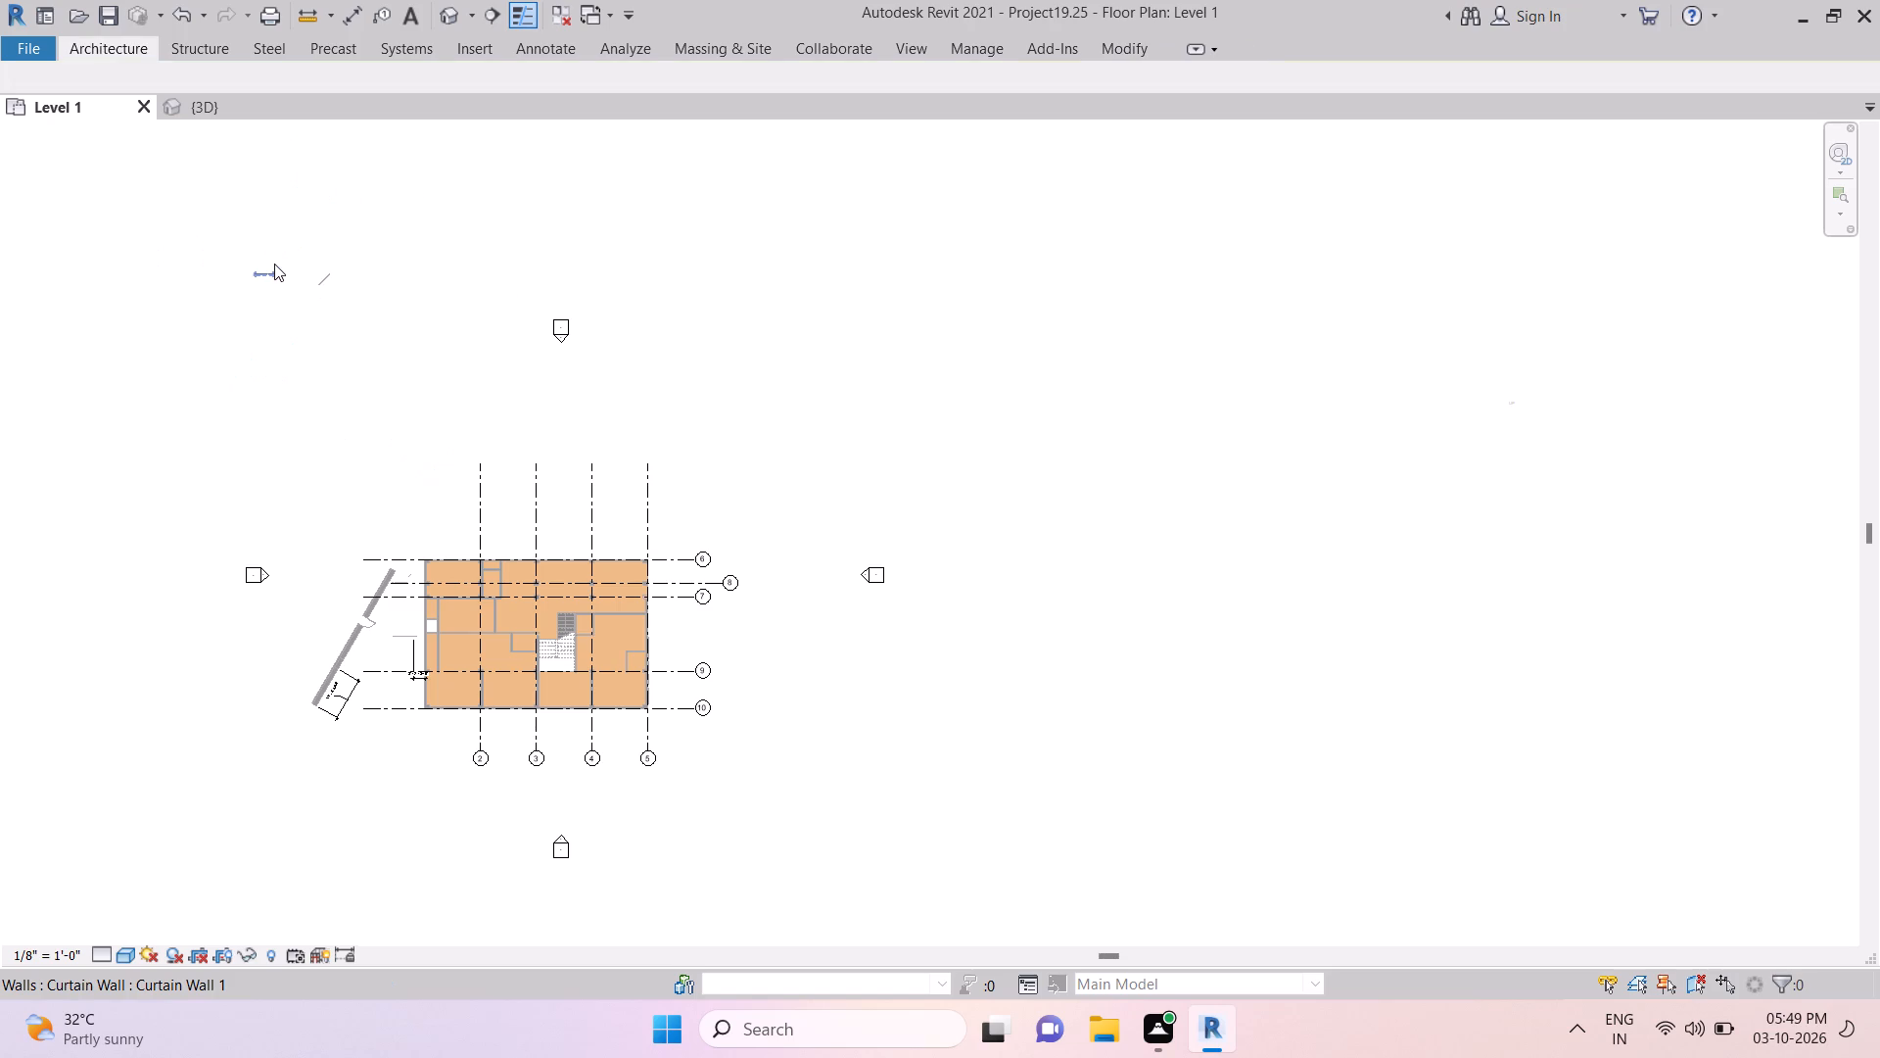
left_click(279, 274, "ctrl")
key("BackSpace")
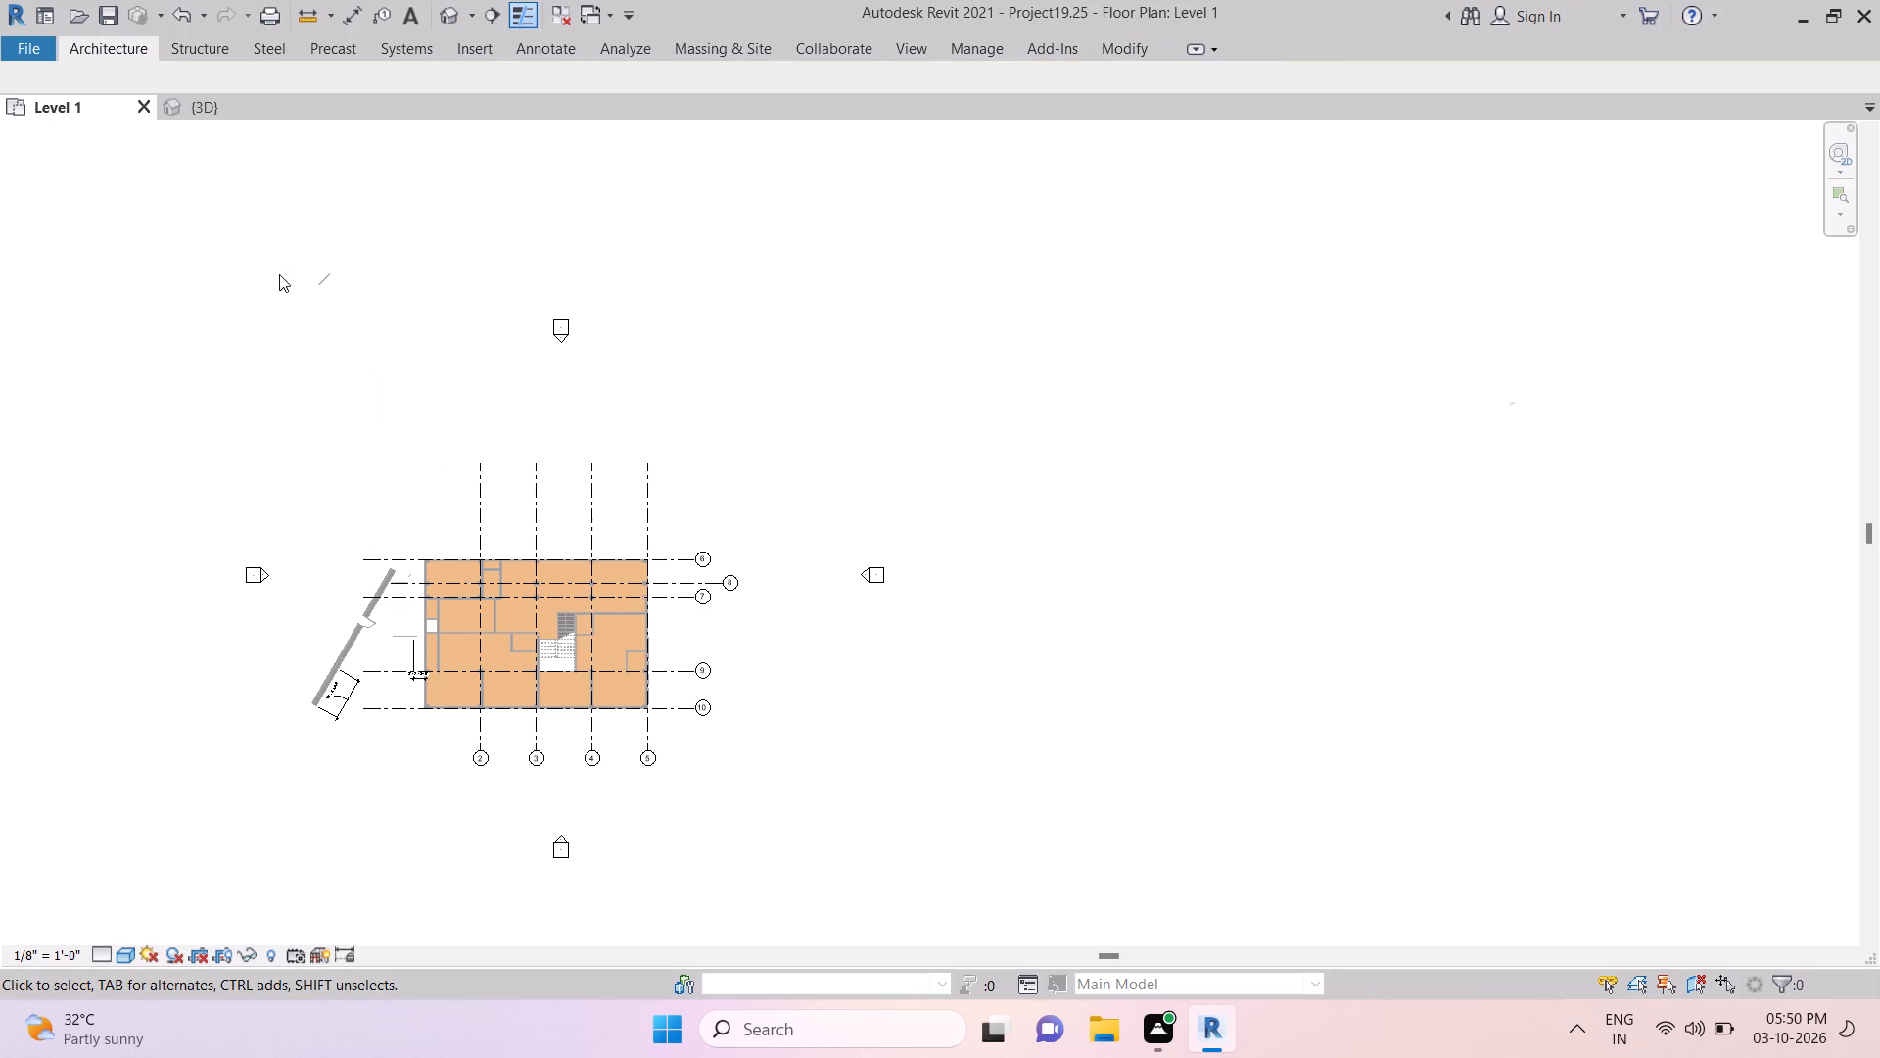
left_click(319, 288, "ctrl")
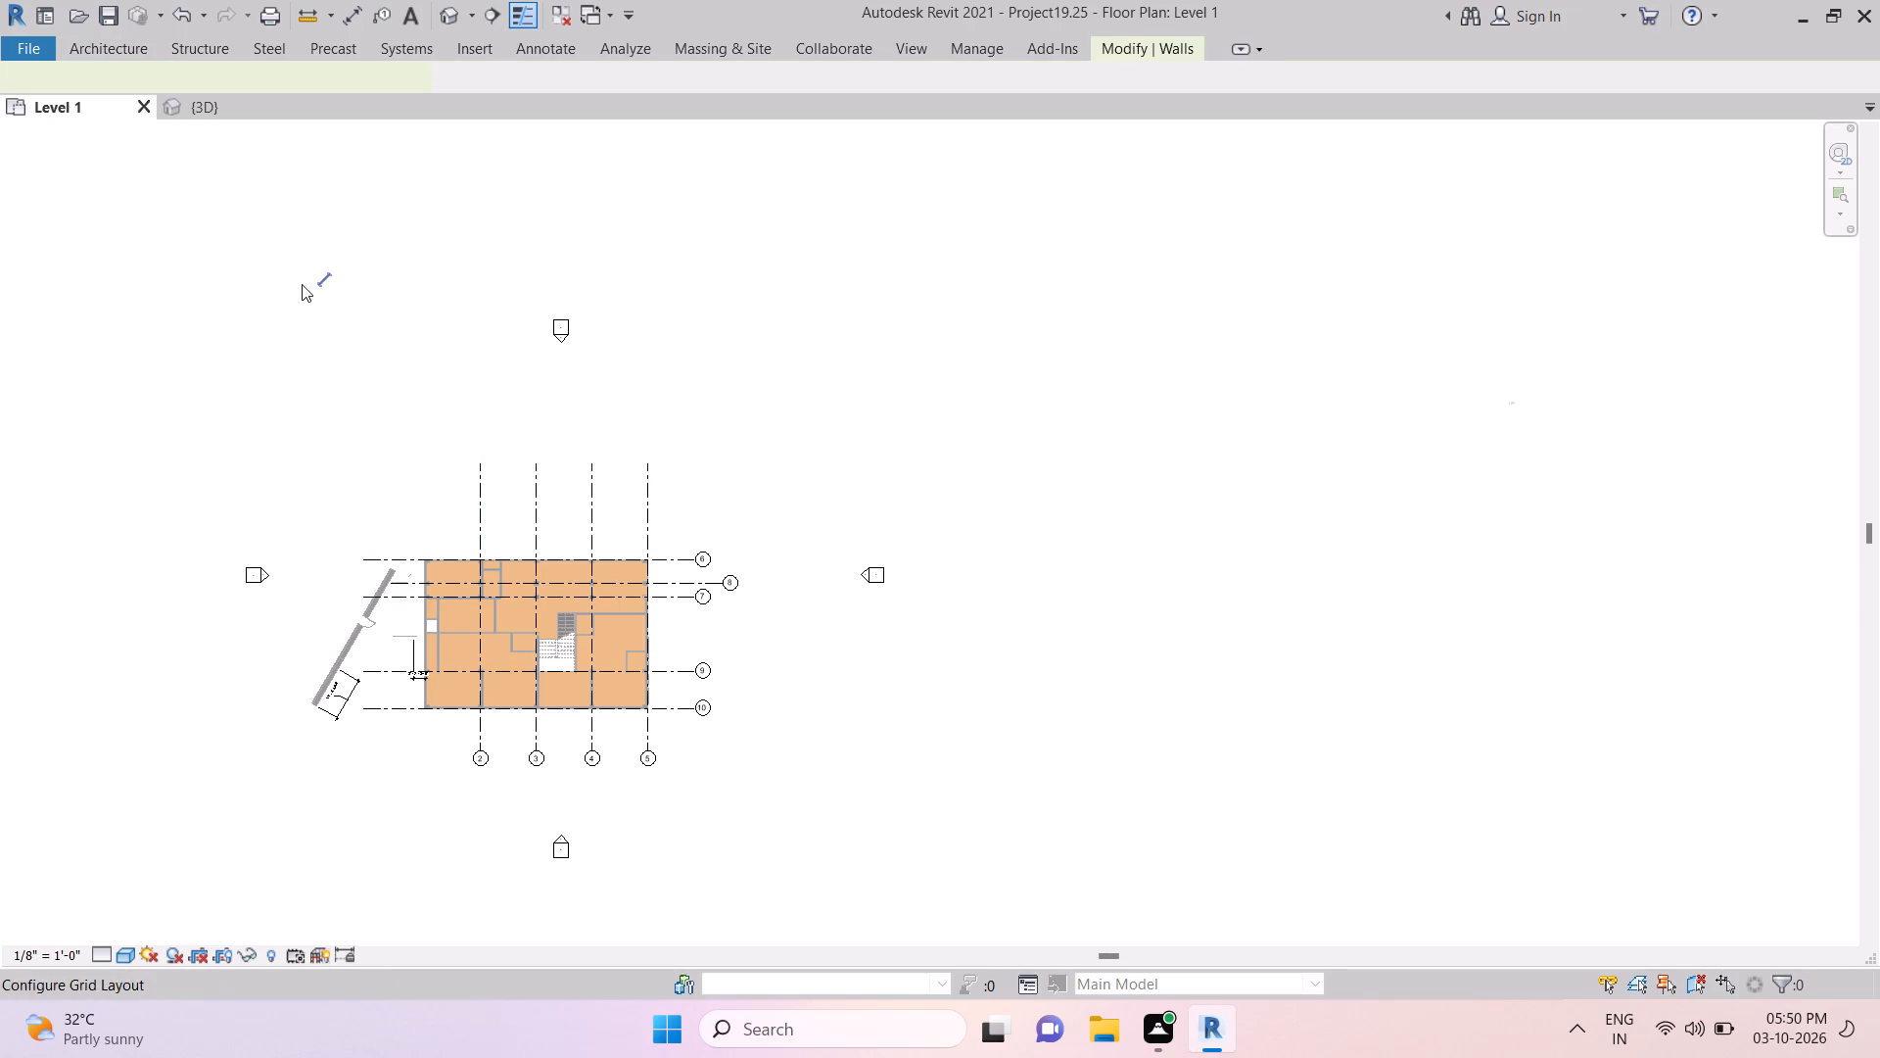
key("BackSpace")
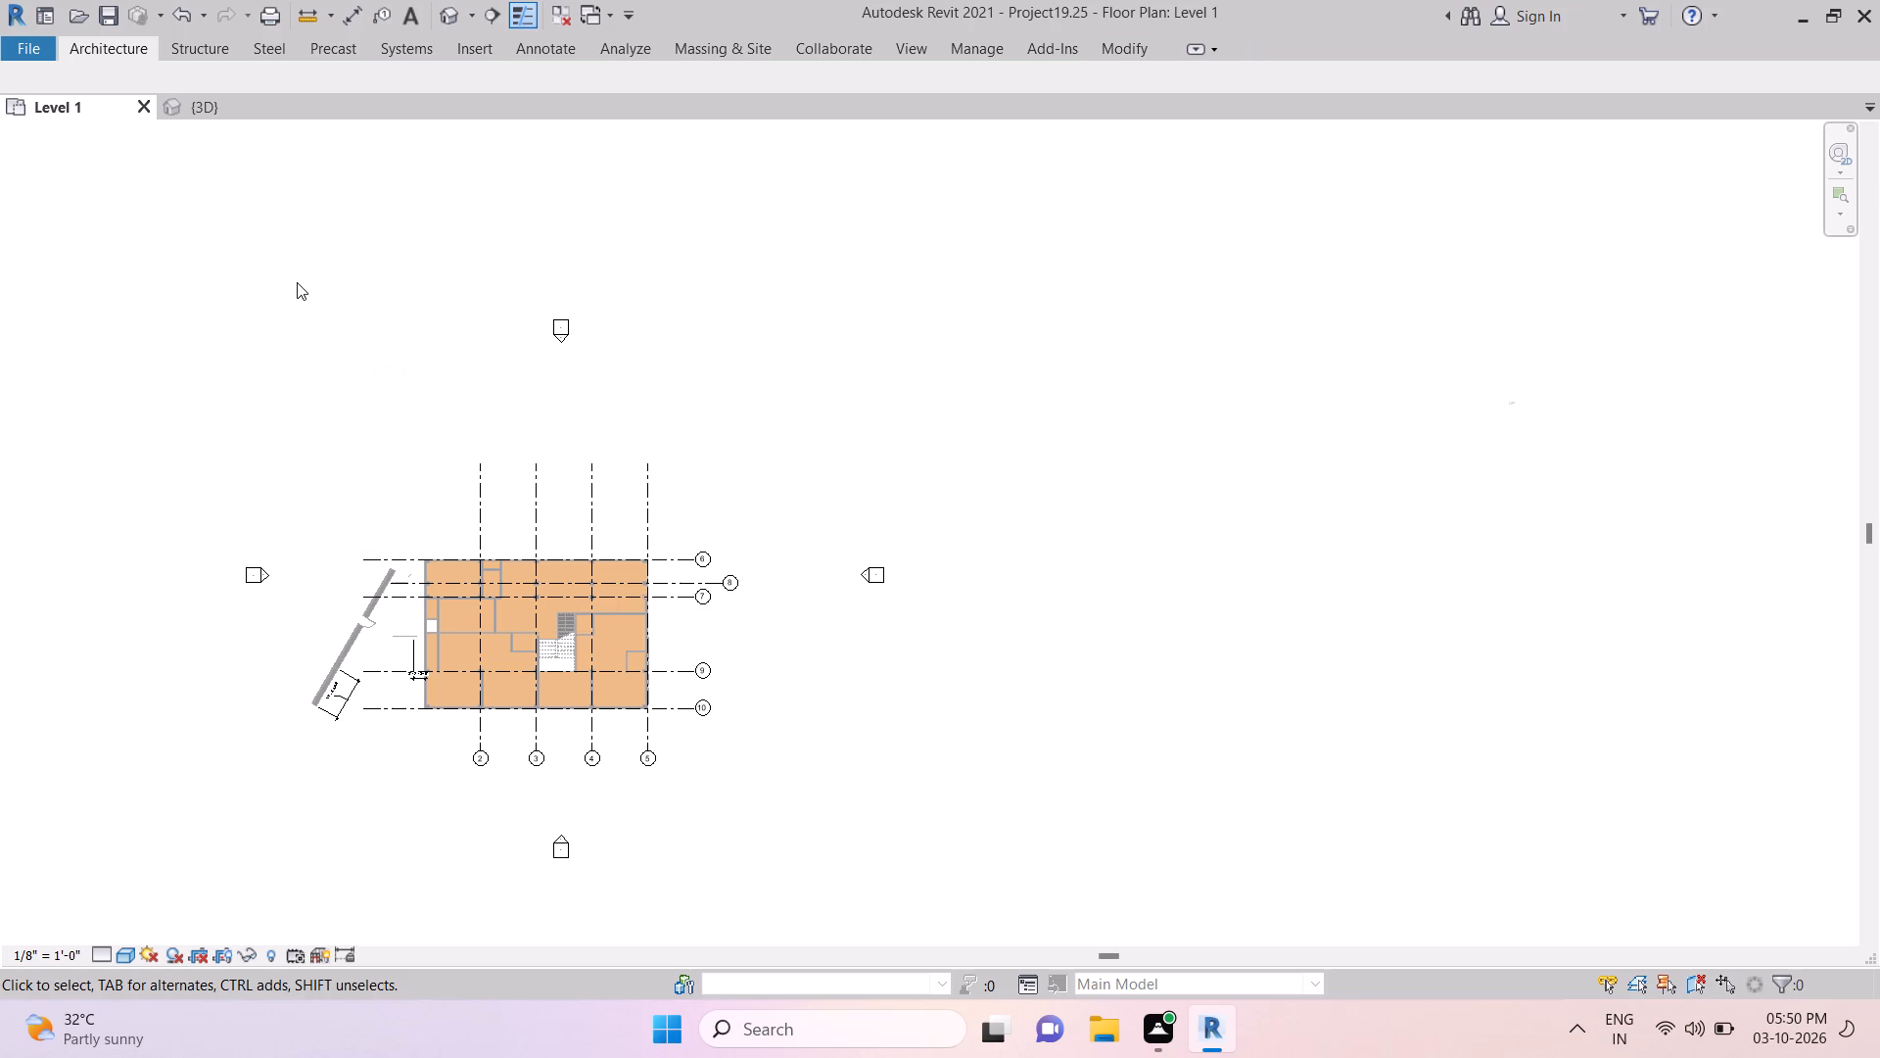
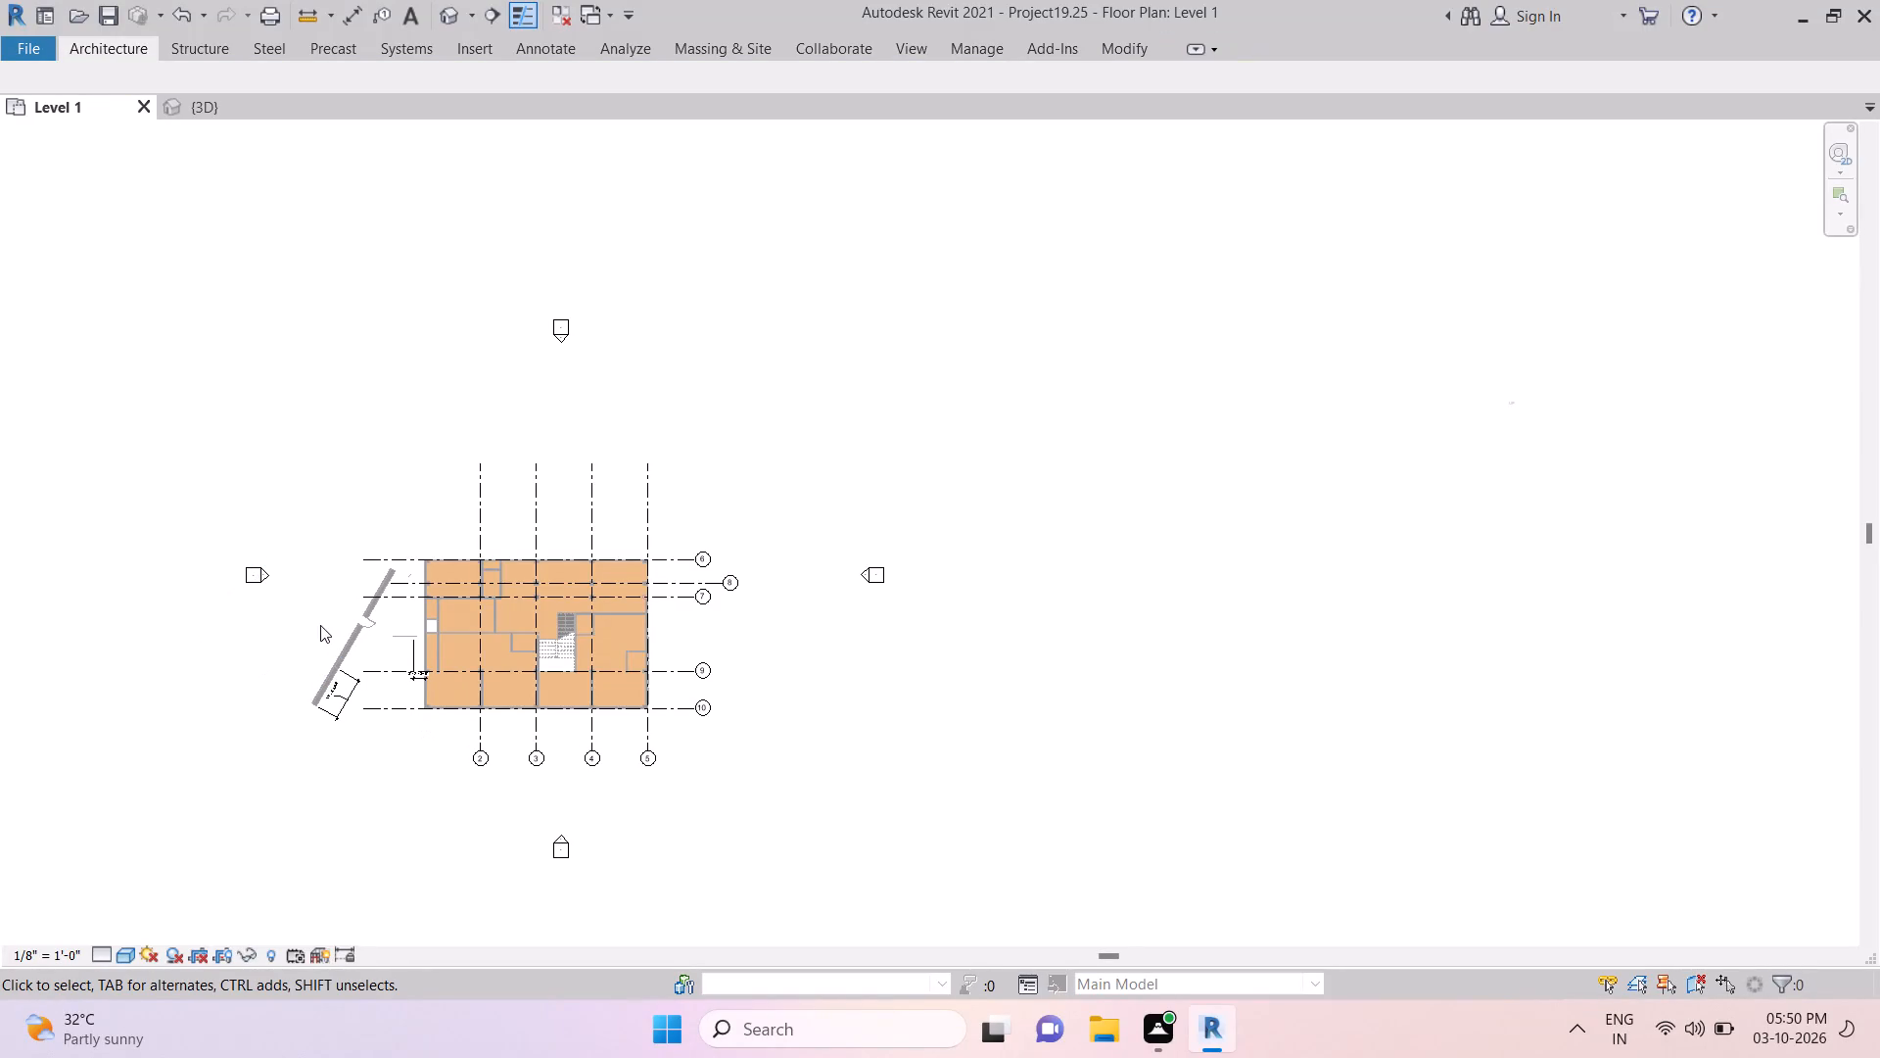
Flip the facing of the window in the lower half of the slanted wall west of the building.
left_click_drag(318, 645, 319, 651, "ctrl")
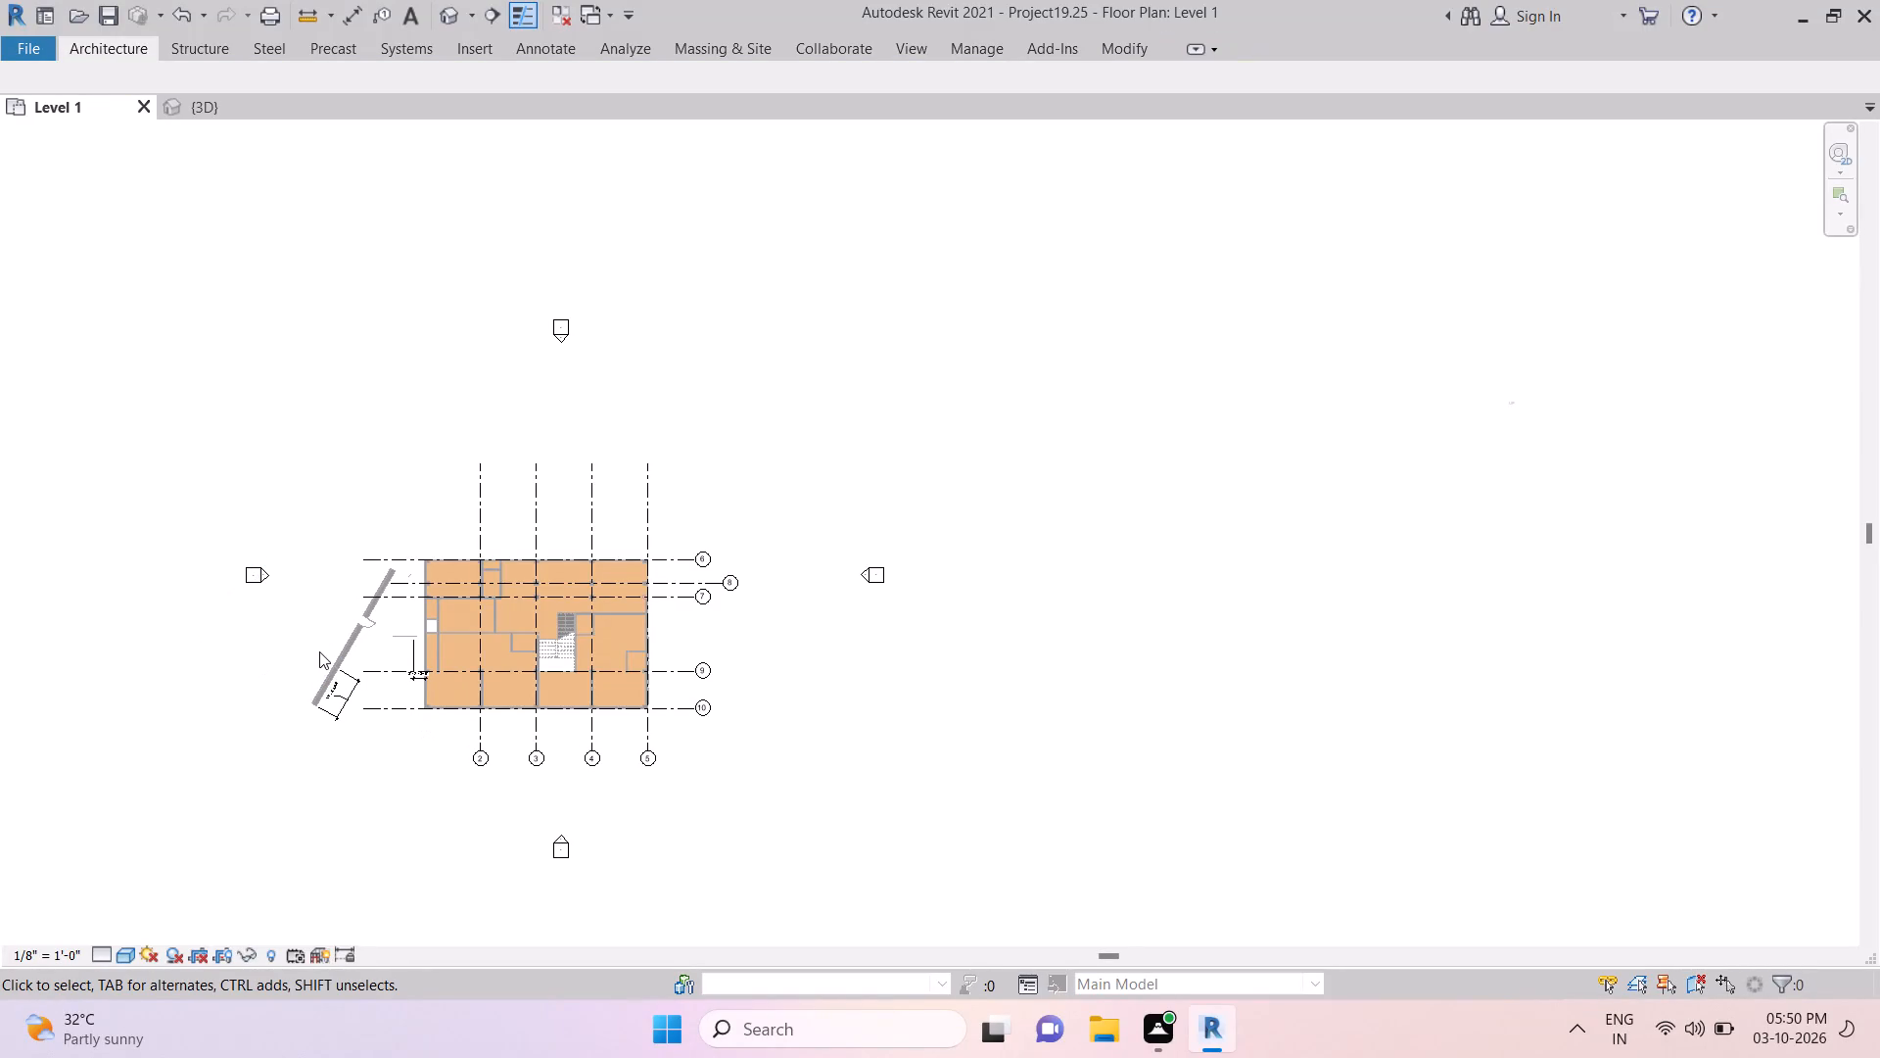
left_click_drag(319, 651, 318, 654, "ctrl")
left_click(312, 658, "ctrl")
left_click(343, 670, "ctrl")
left_click(345, 670, "ctrl")
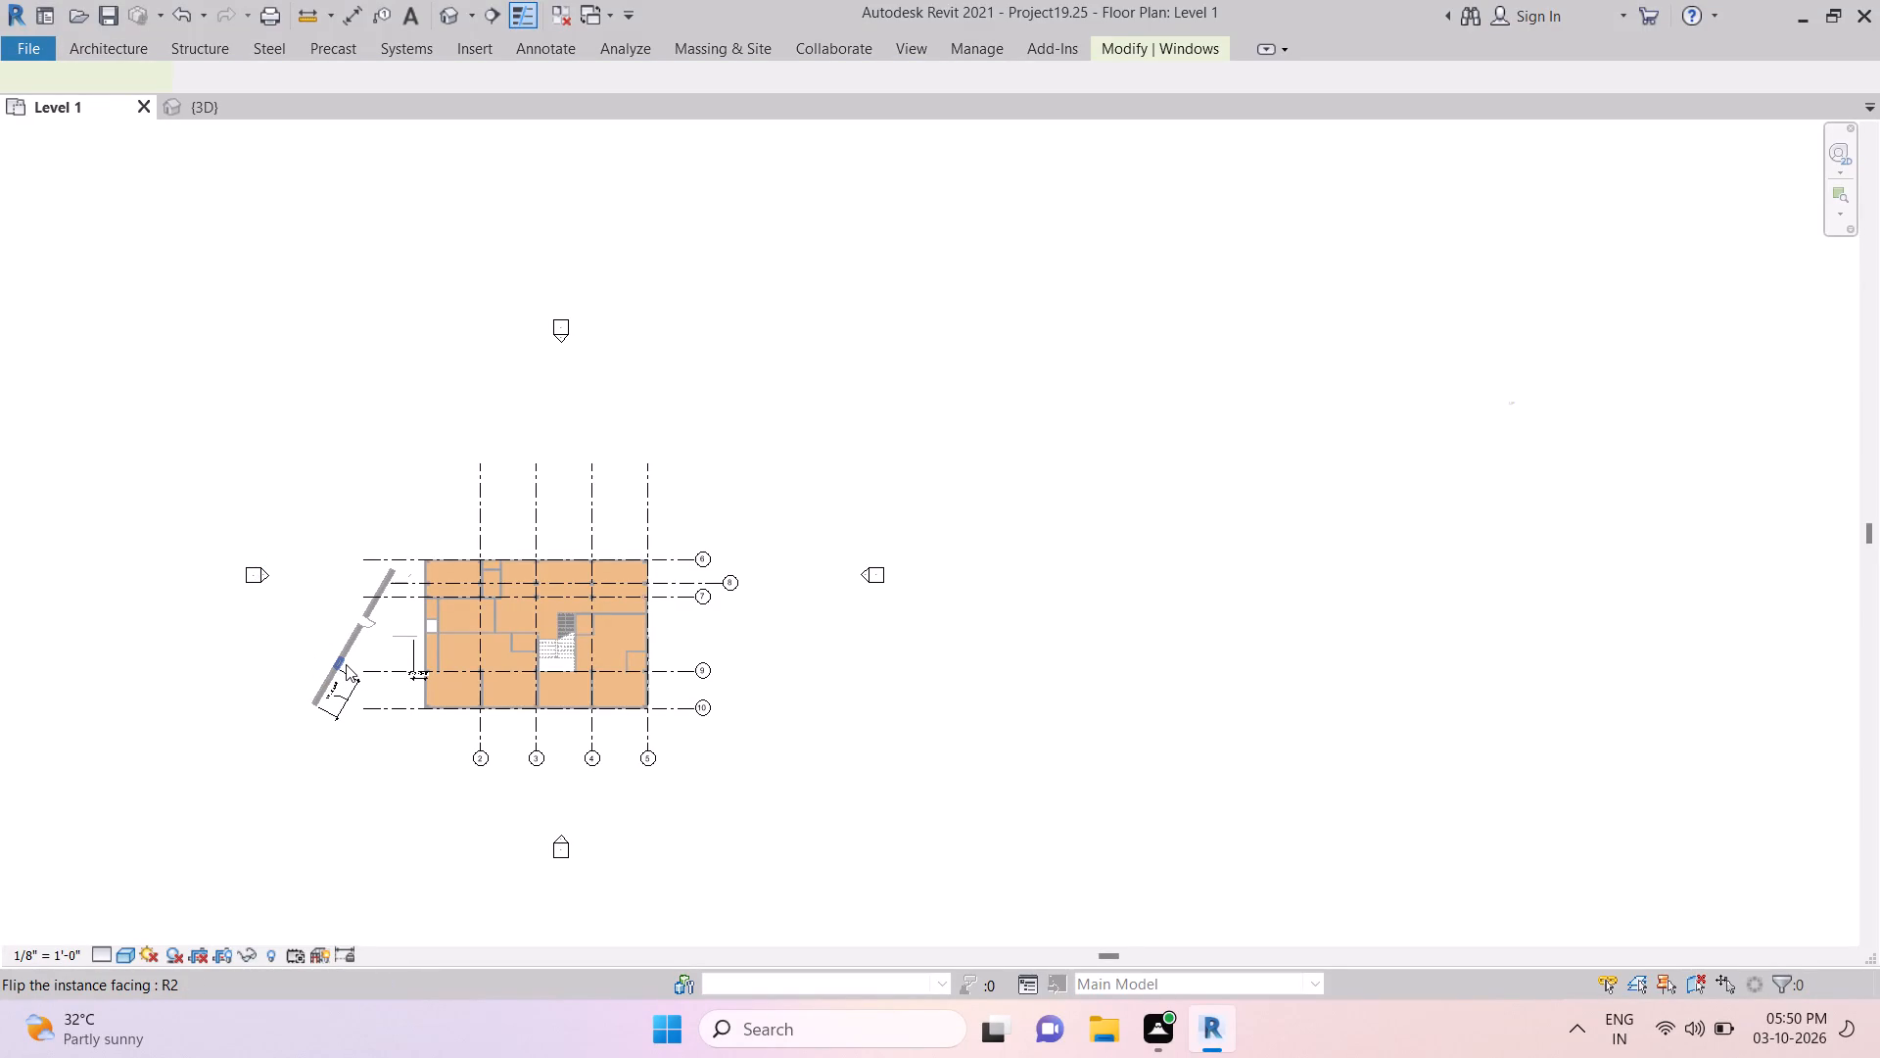
left_click(346, 663, "ctrl")
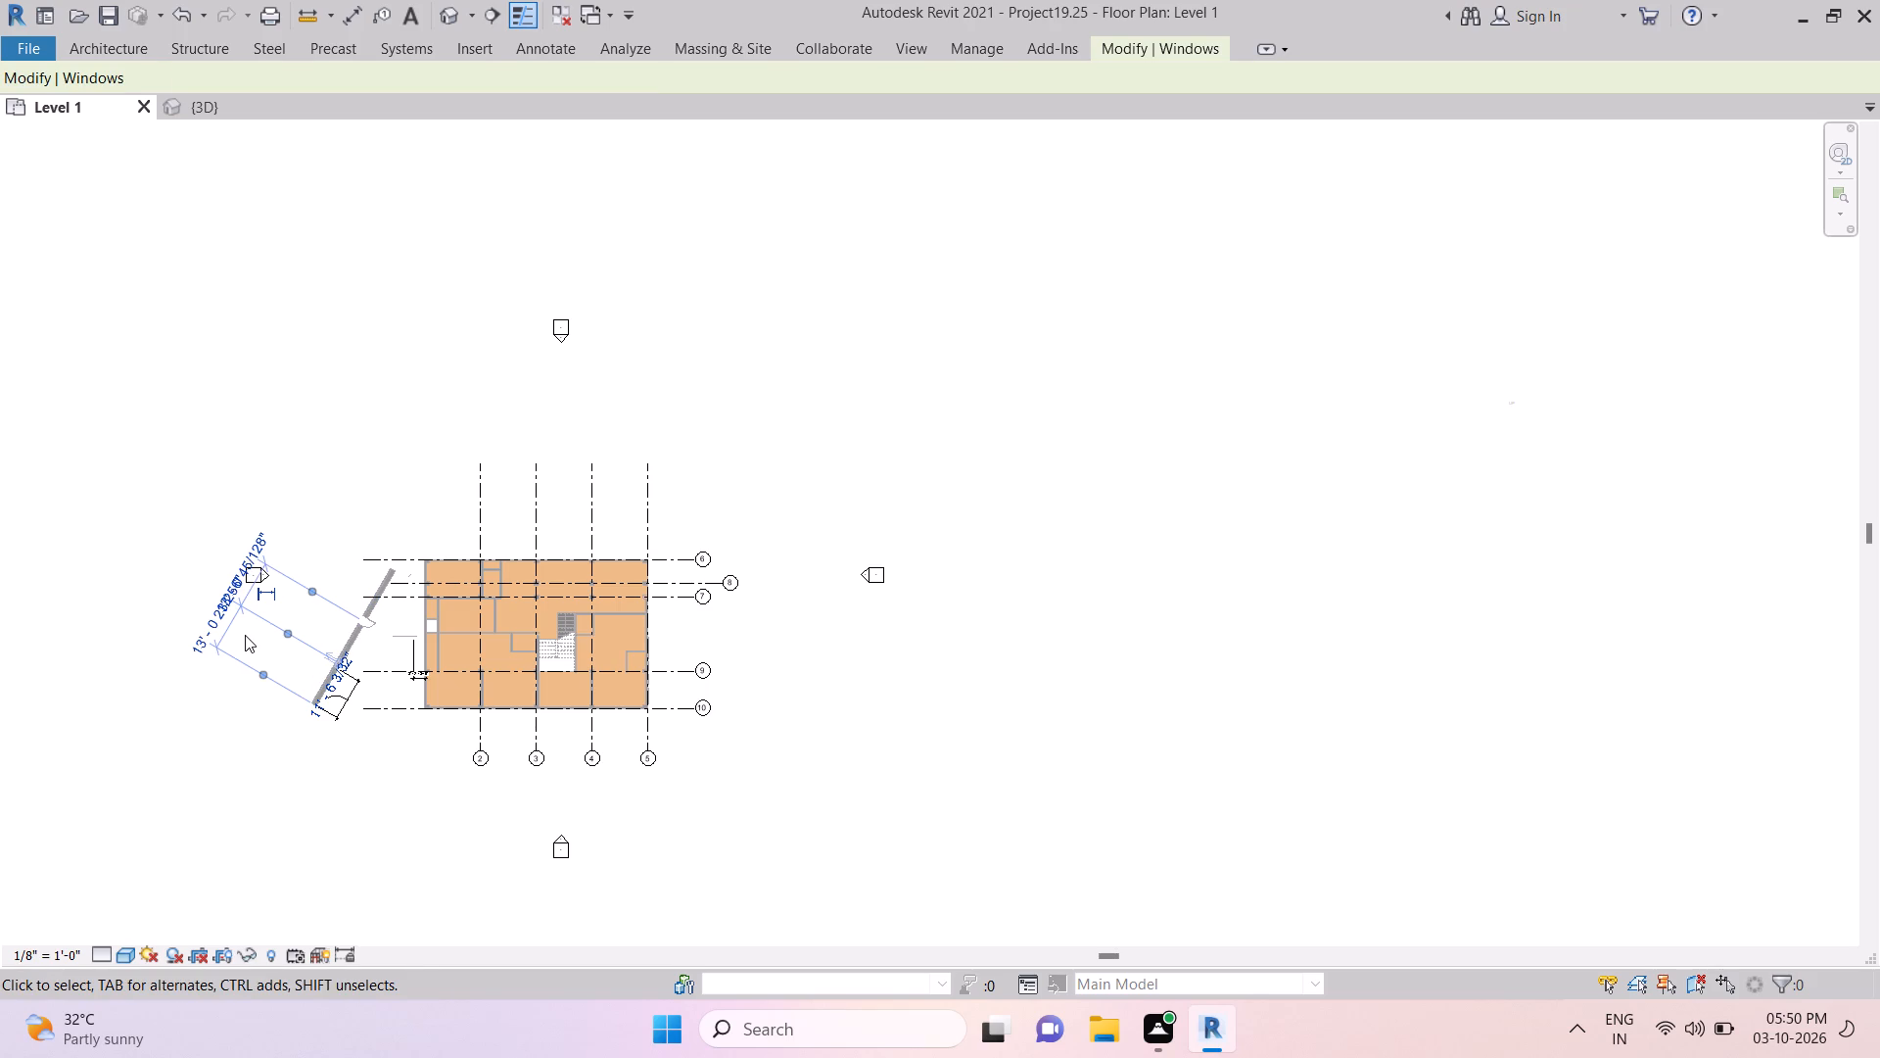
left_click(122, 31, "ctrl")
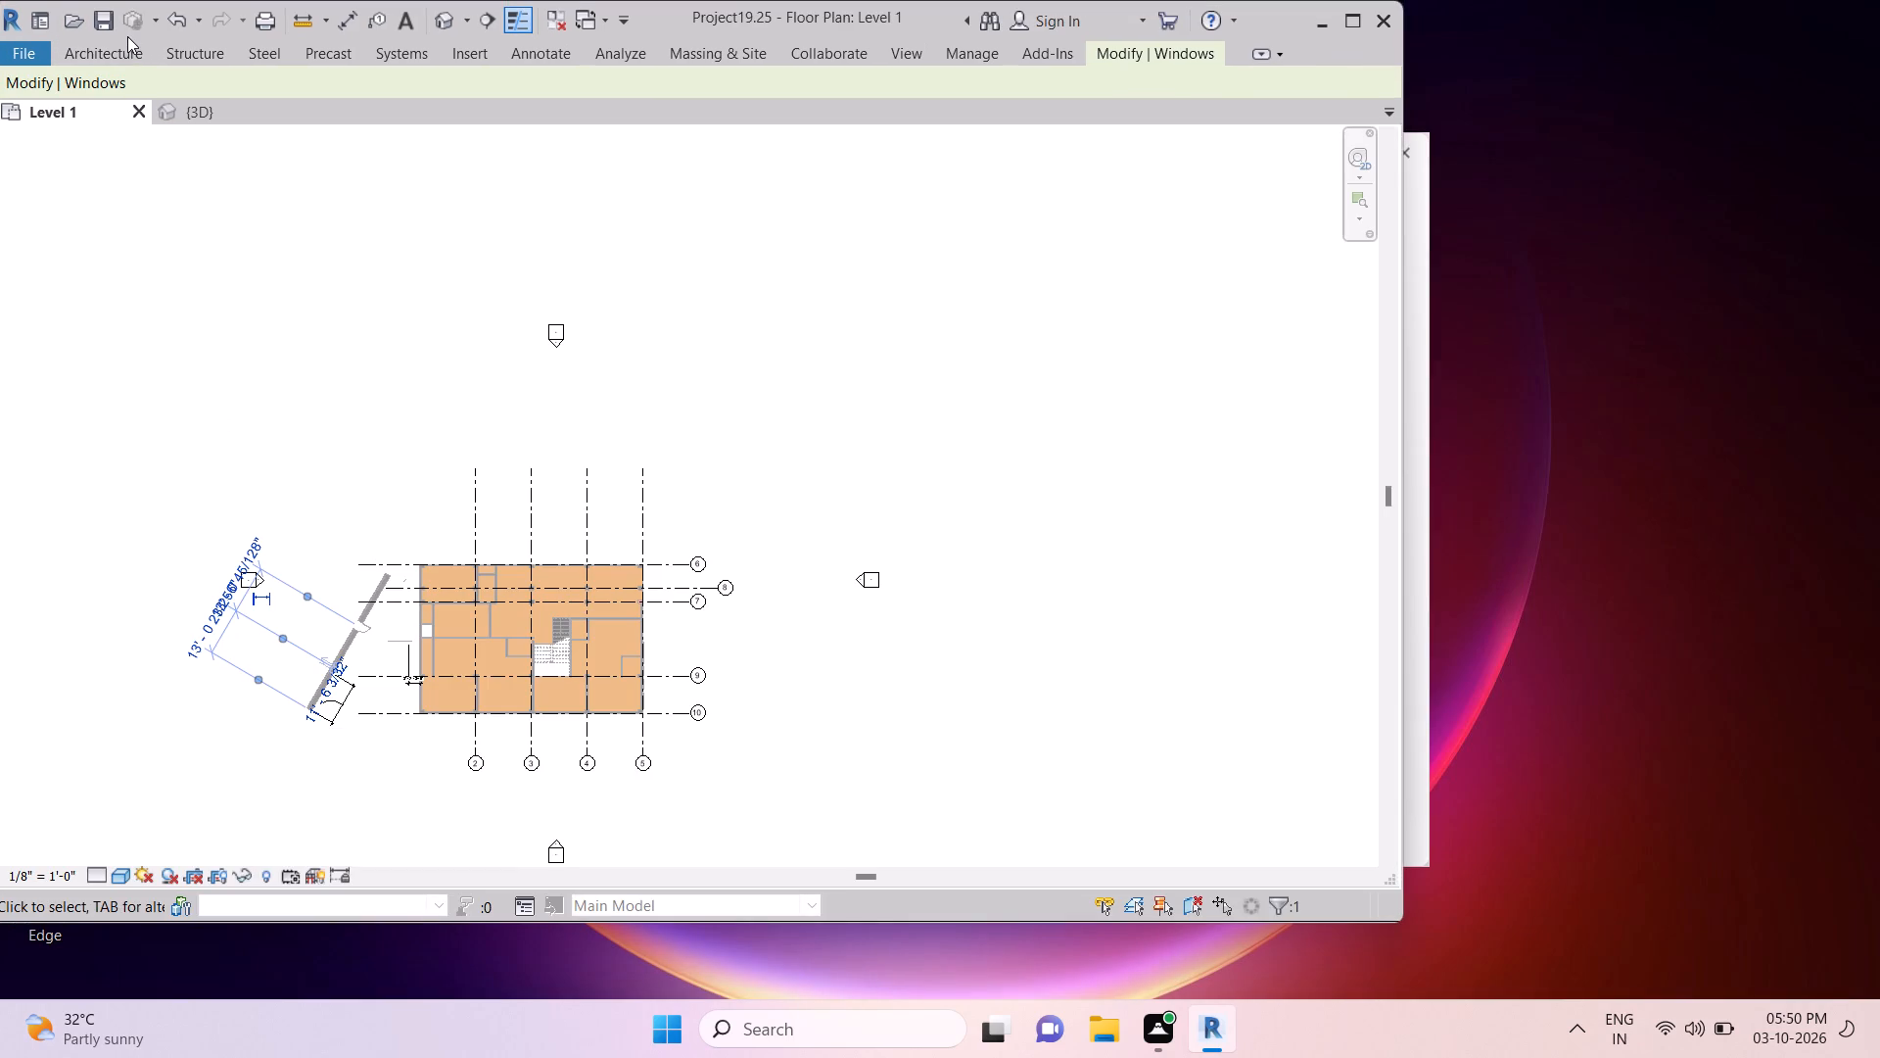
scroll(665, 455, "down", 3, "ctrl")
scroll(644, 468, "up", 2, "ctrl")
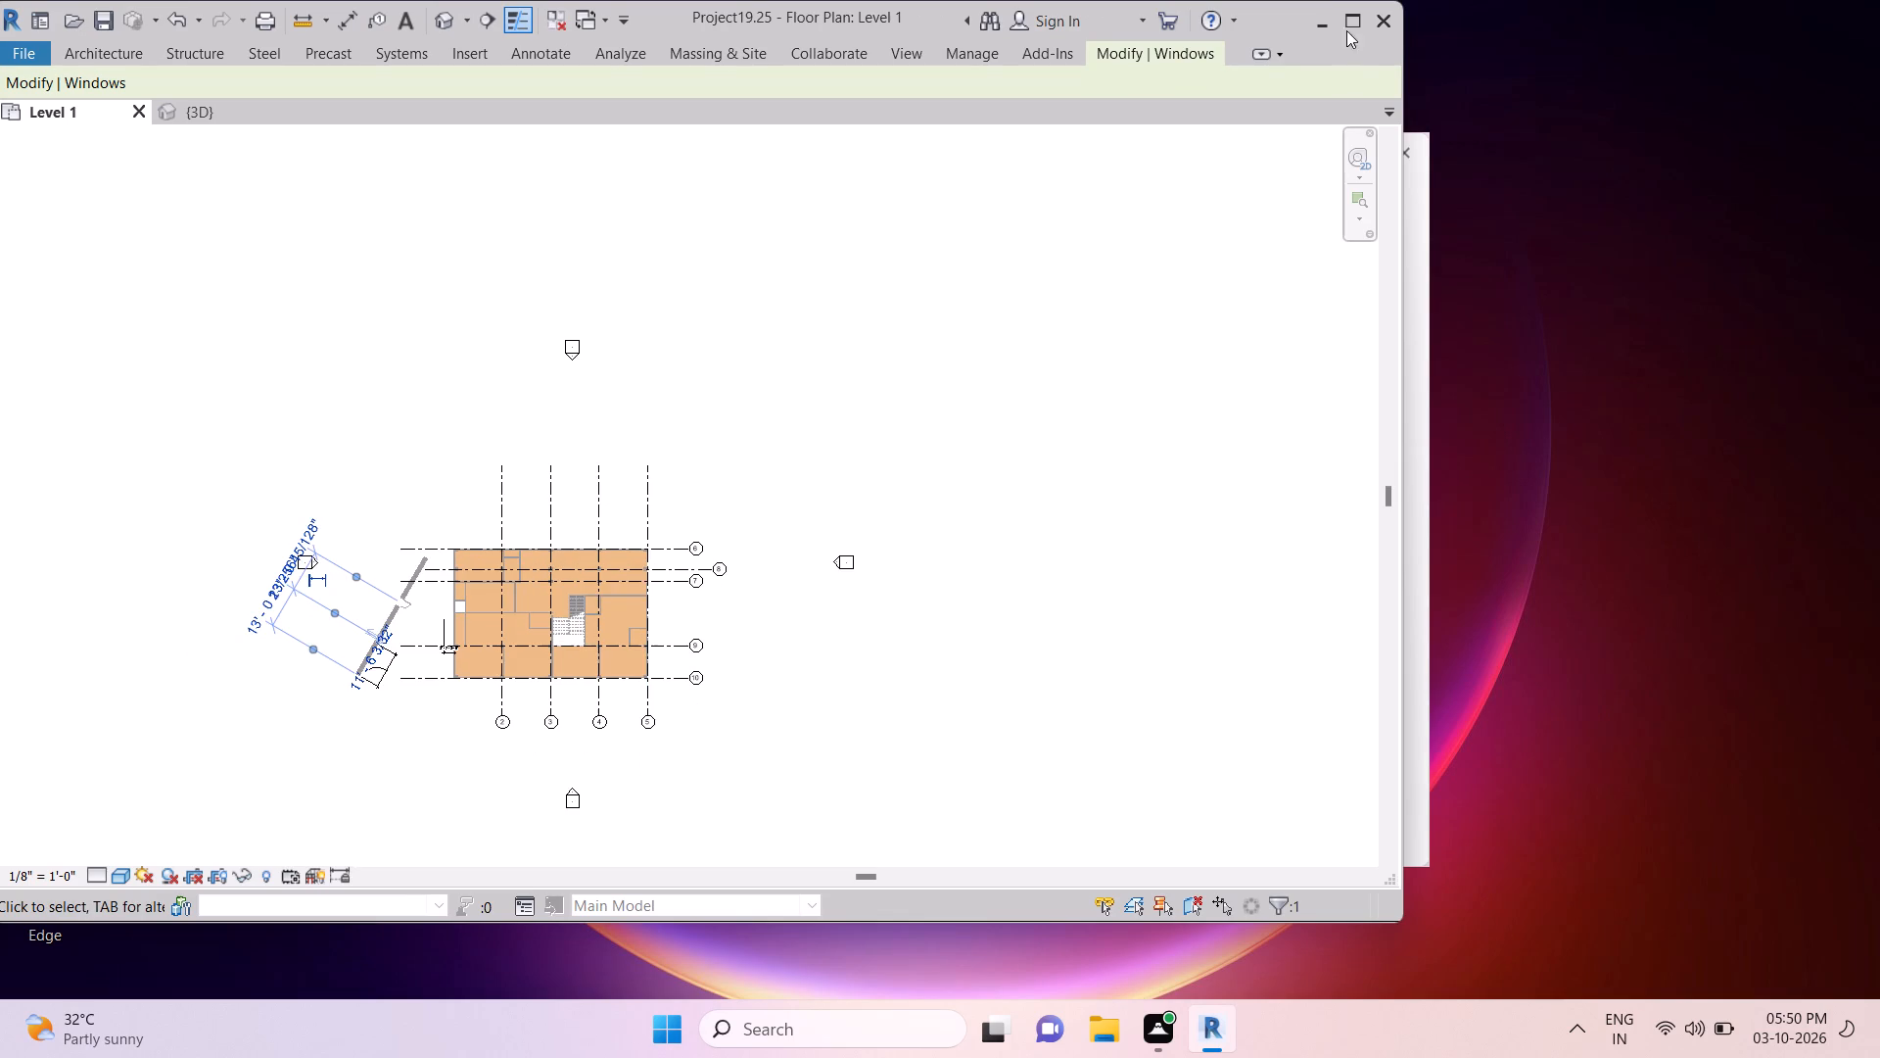
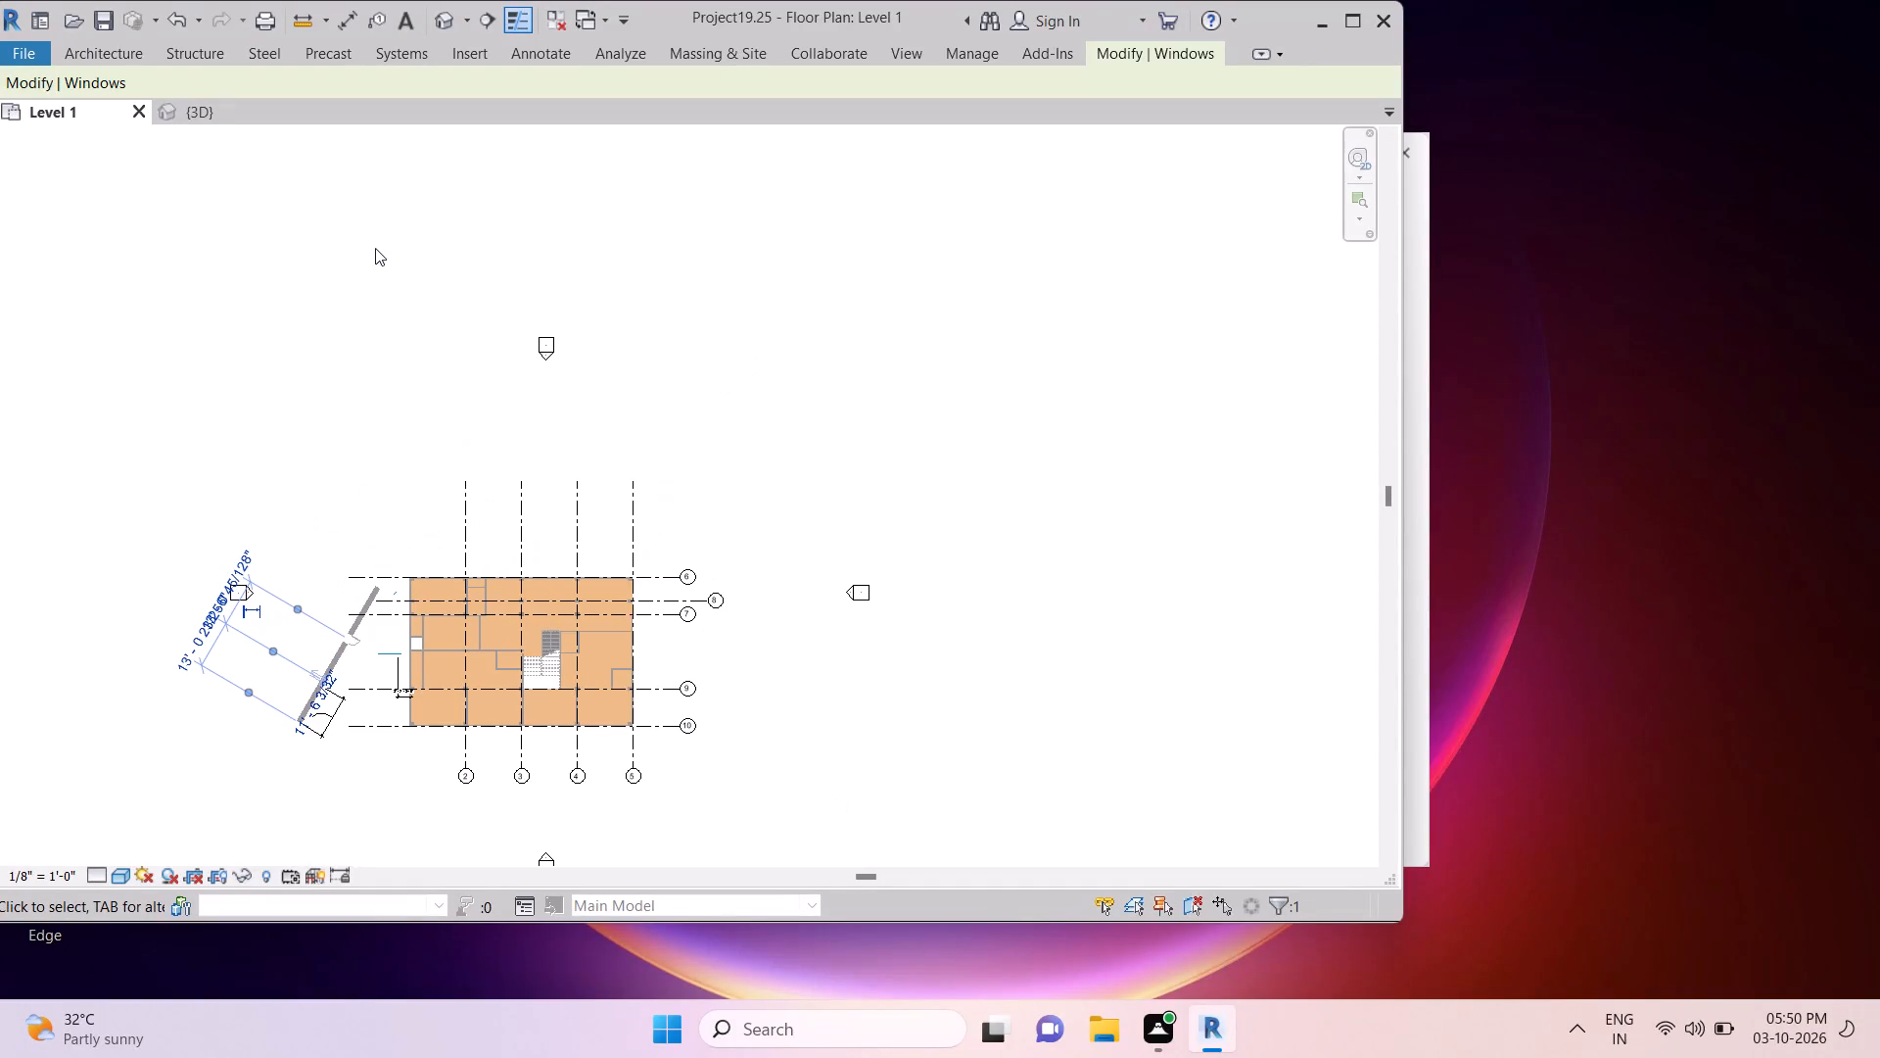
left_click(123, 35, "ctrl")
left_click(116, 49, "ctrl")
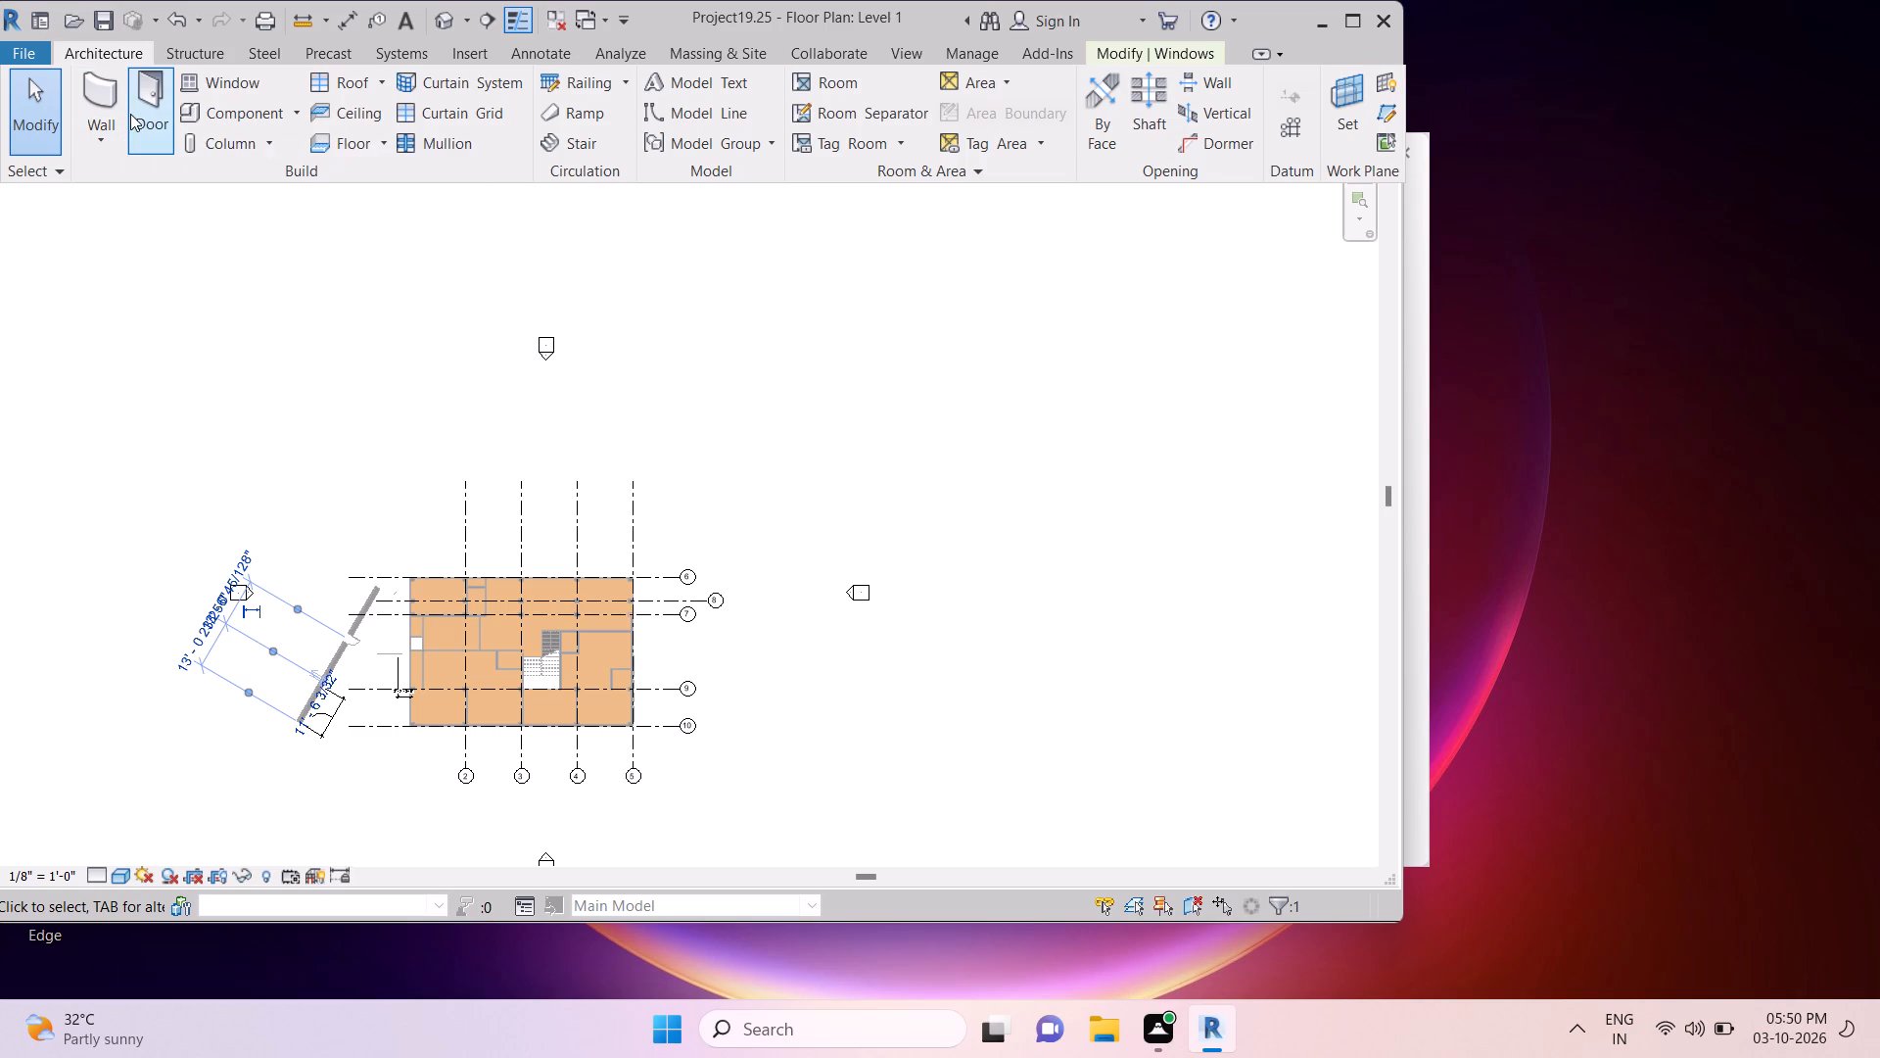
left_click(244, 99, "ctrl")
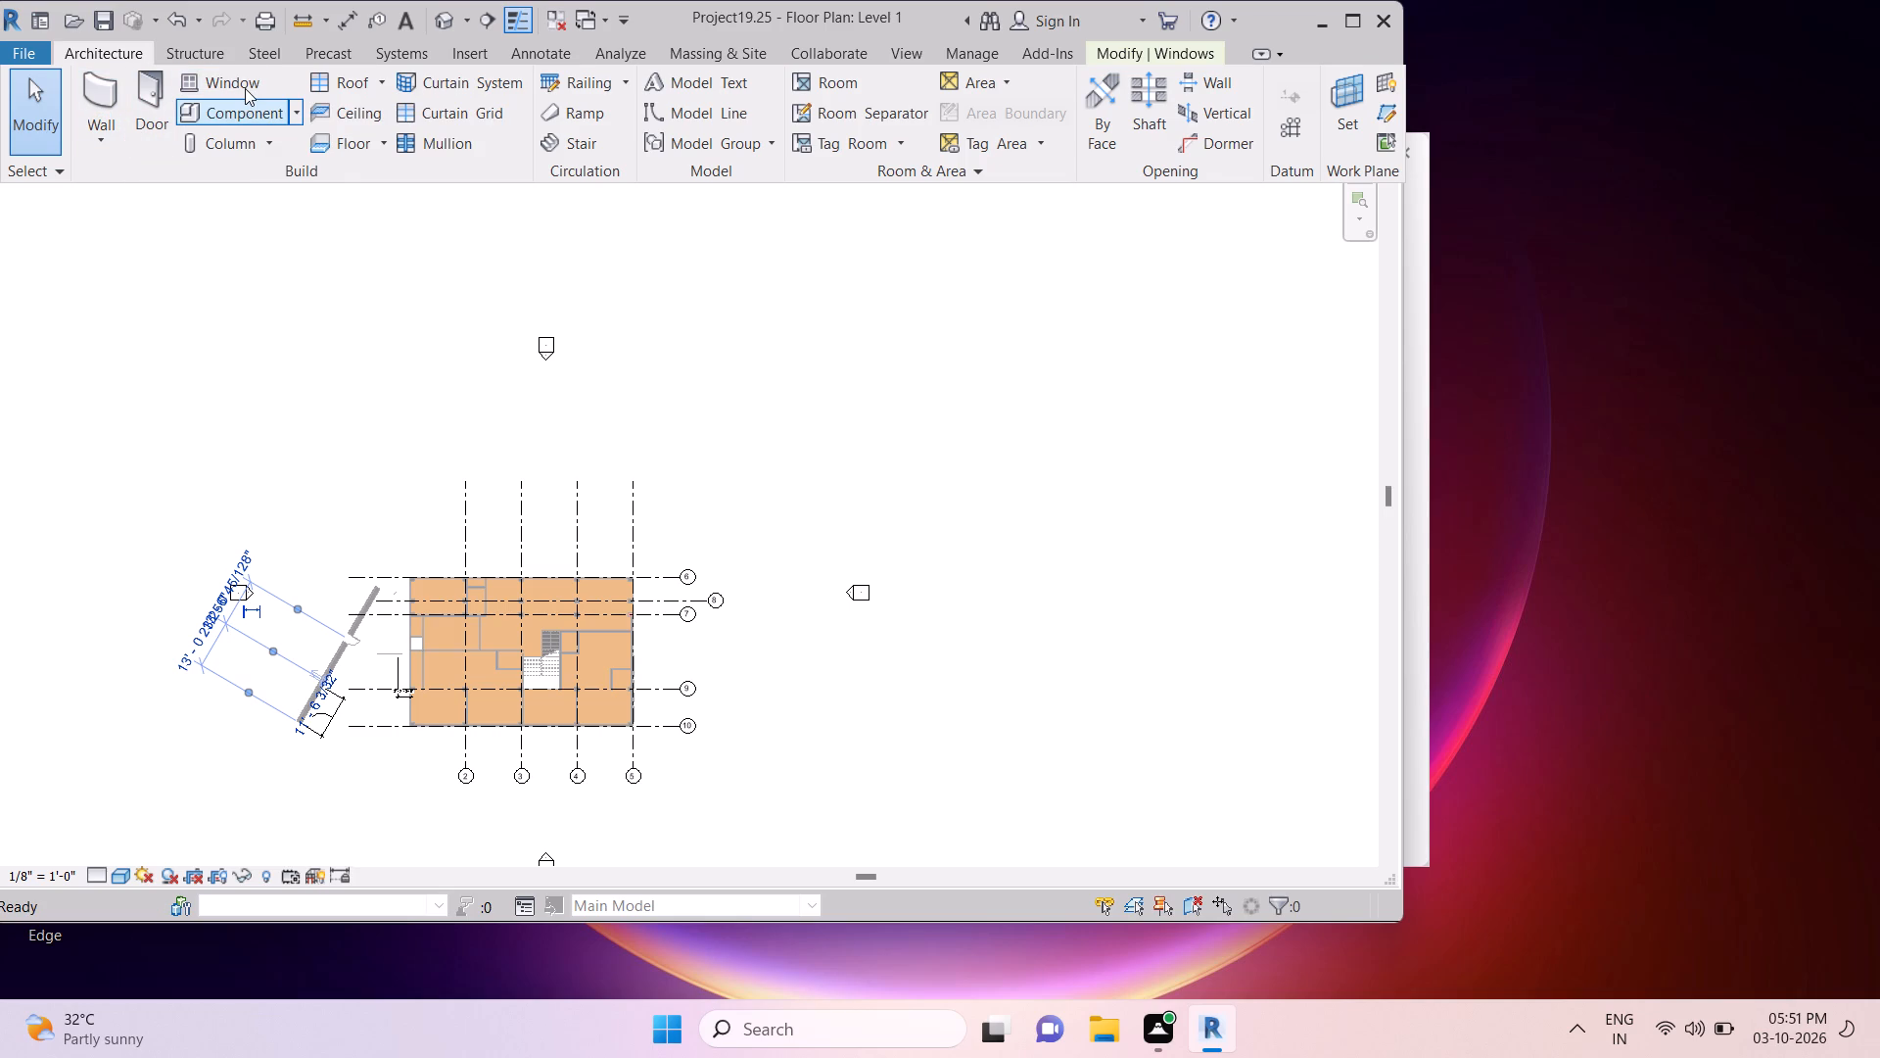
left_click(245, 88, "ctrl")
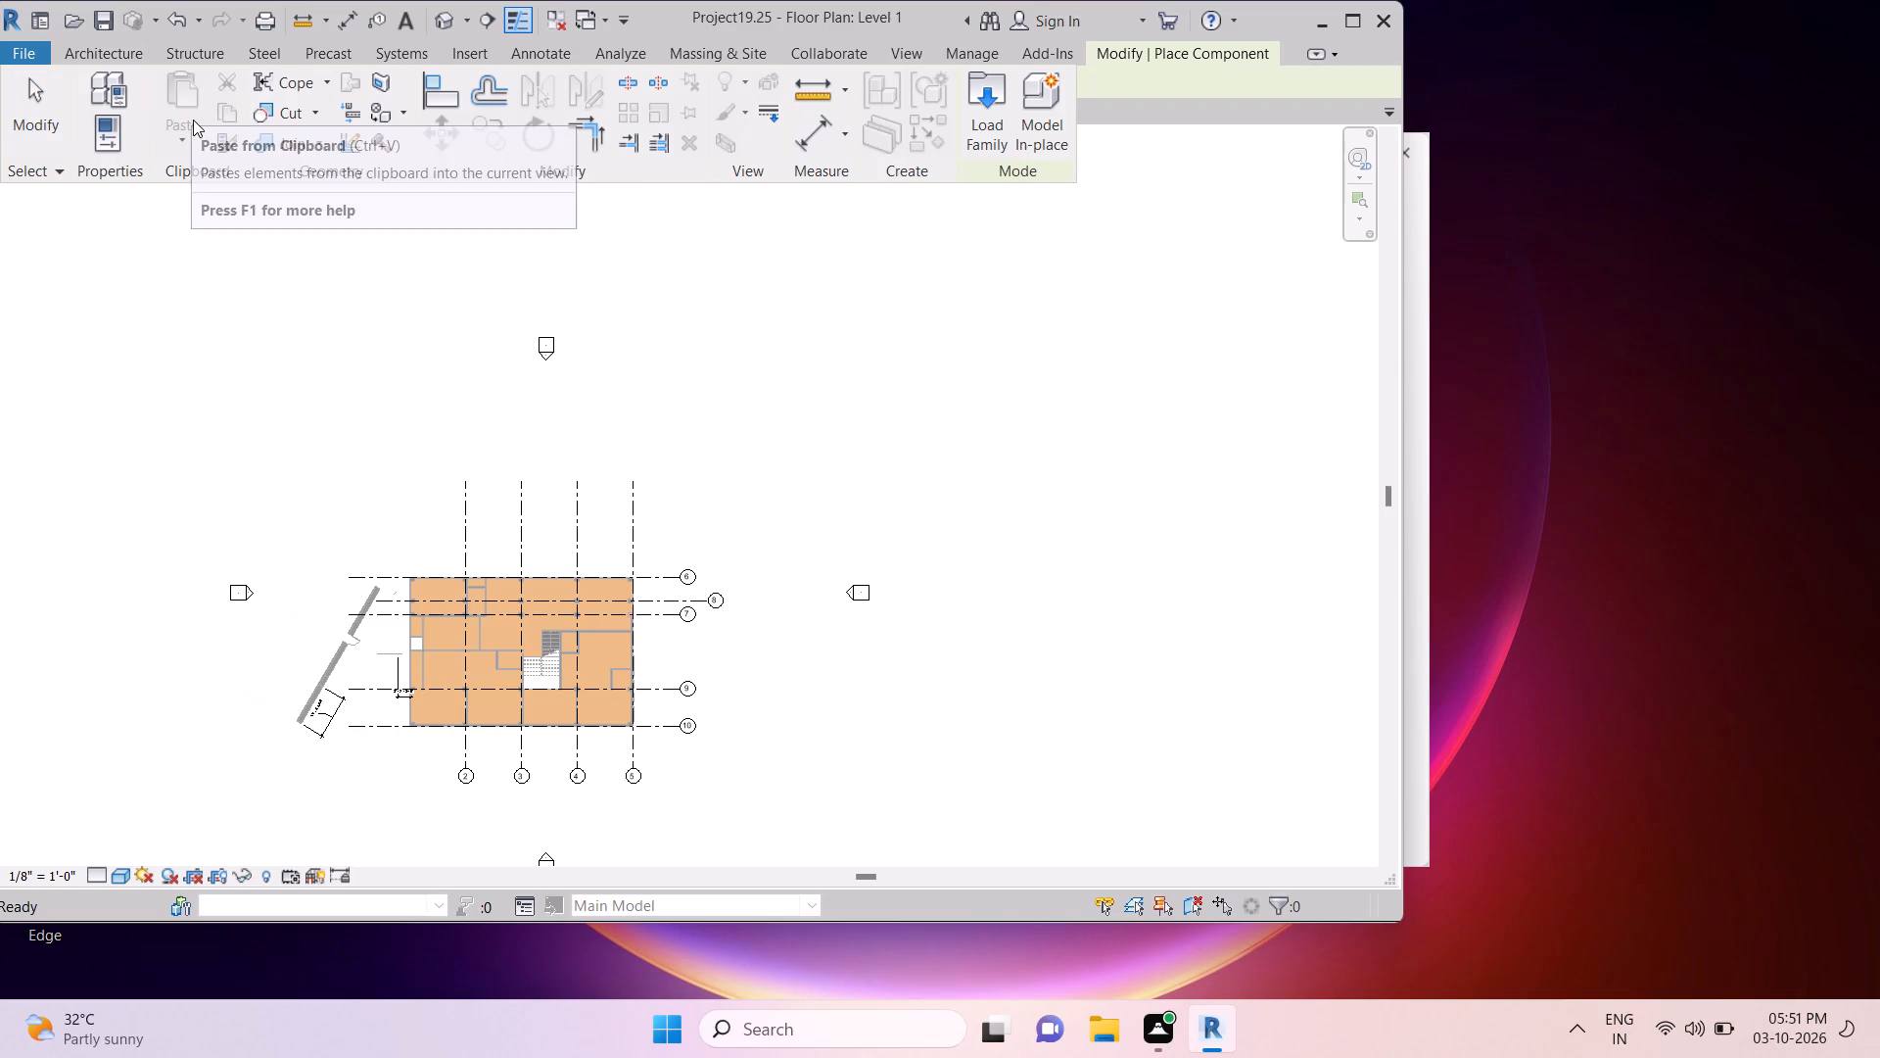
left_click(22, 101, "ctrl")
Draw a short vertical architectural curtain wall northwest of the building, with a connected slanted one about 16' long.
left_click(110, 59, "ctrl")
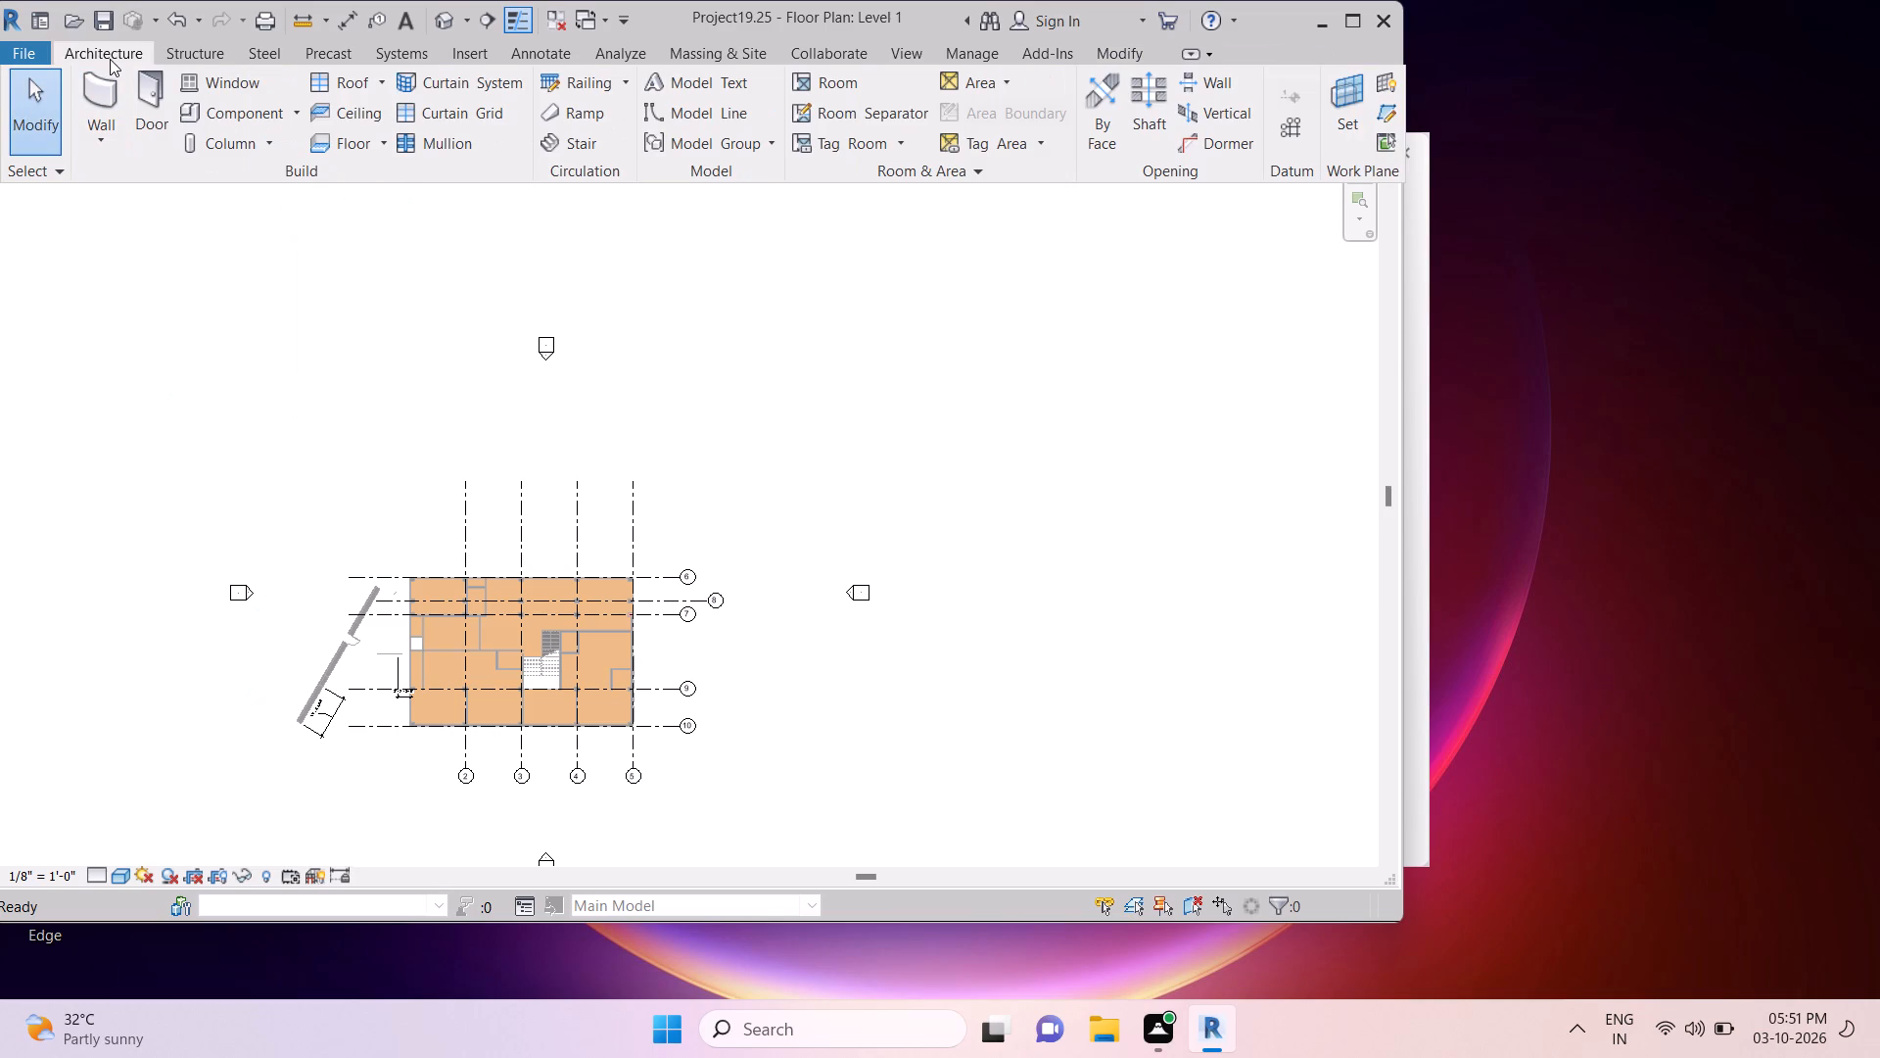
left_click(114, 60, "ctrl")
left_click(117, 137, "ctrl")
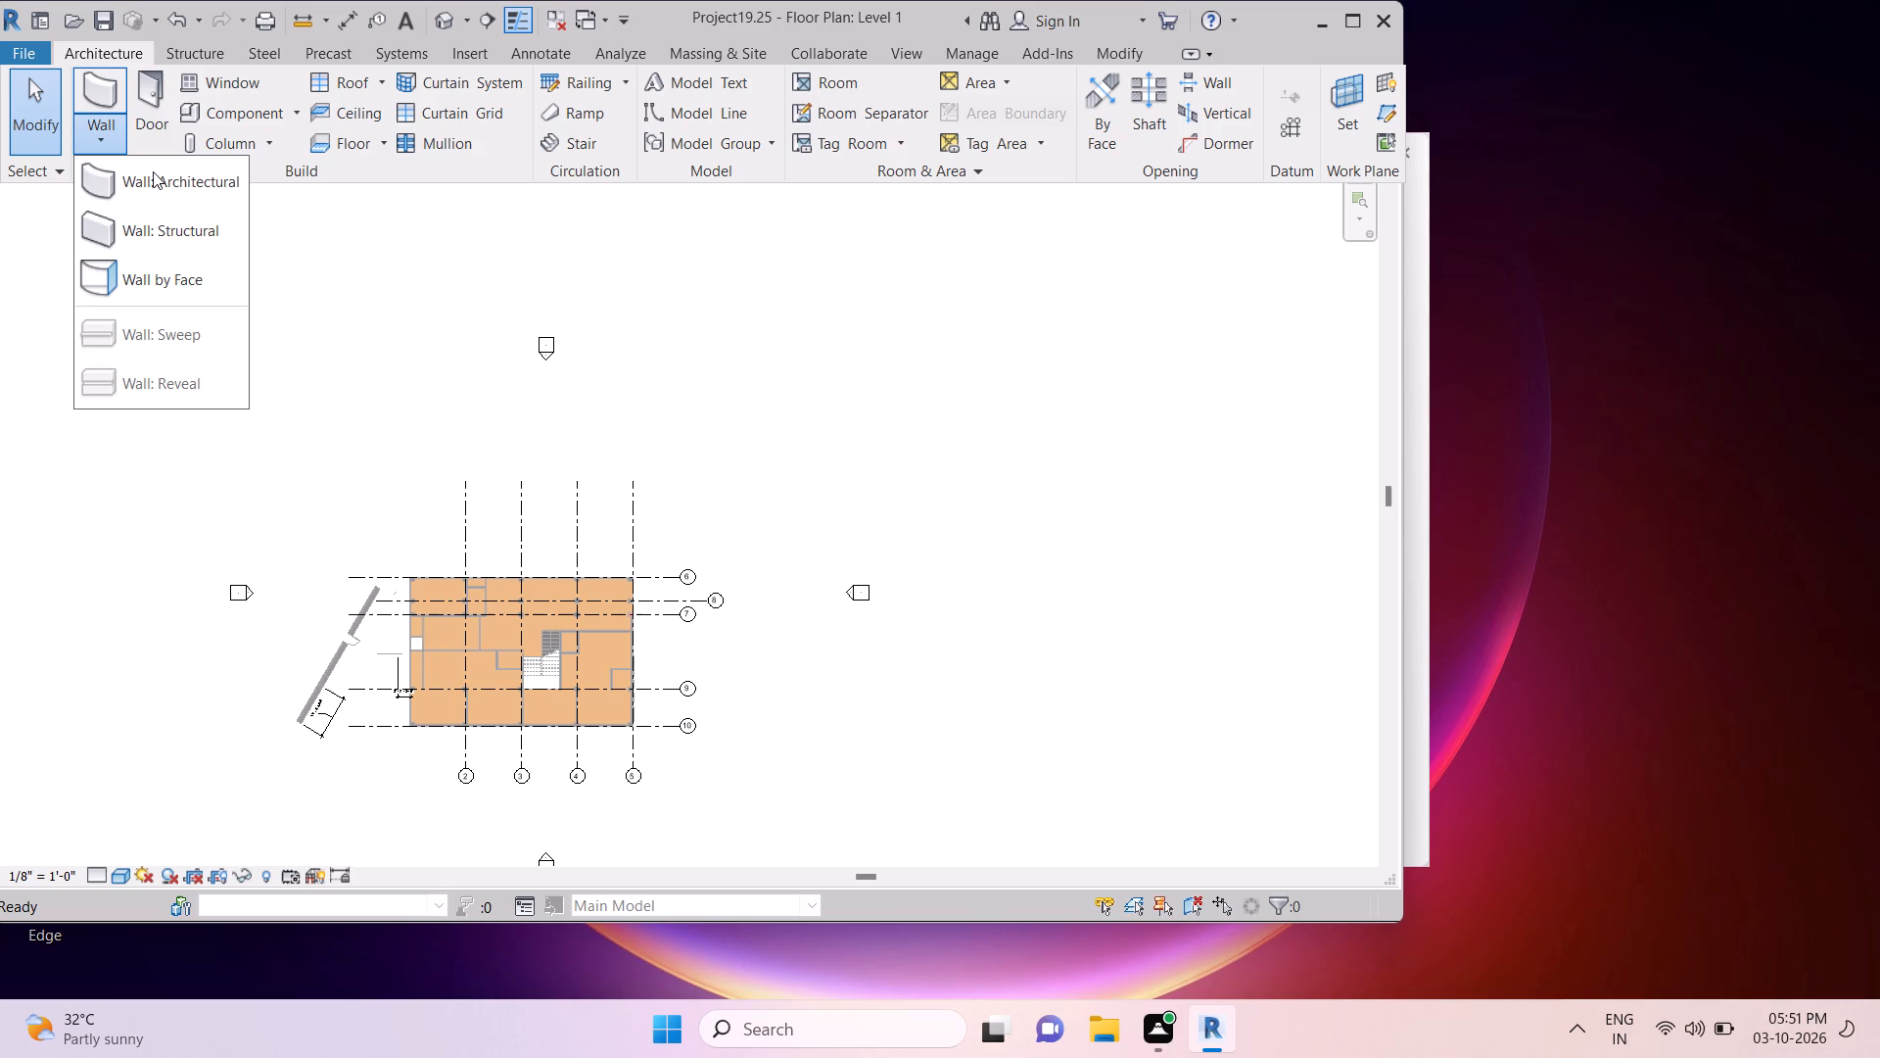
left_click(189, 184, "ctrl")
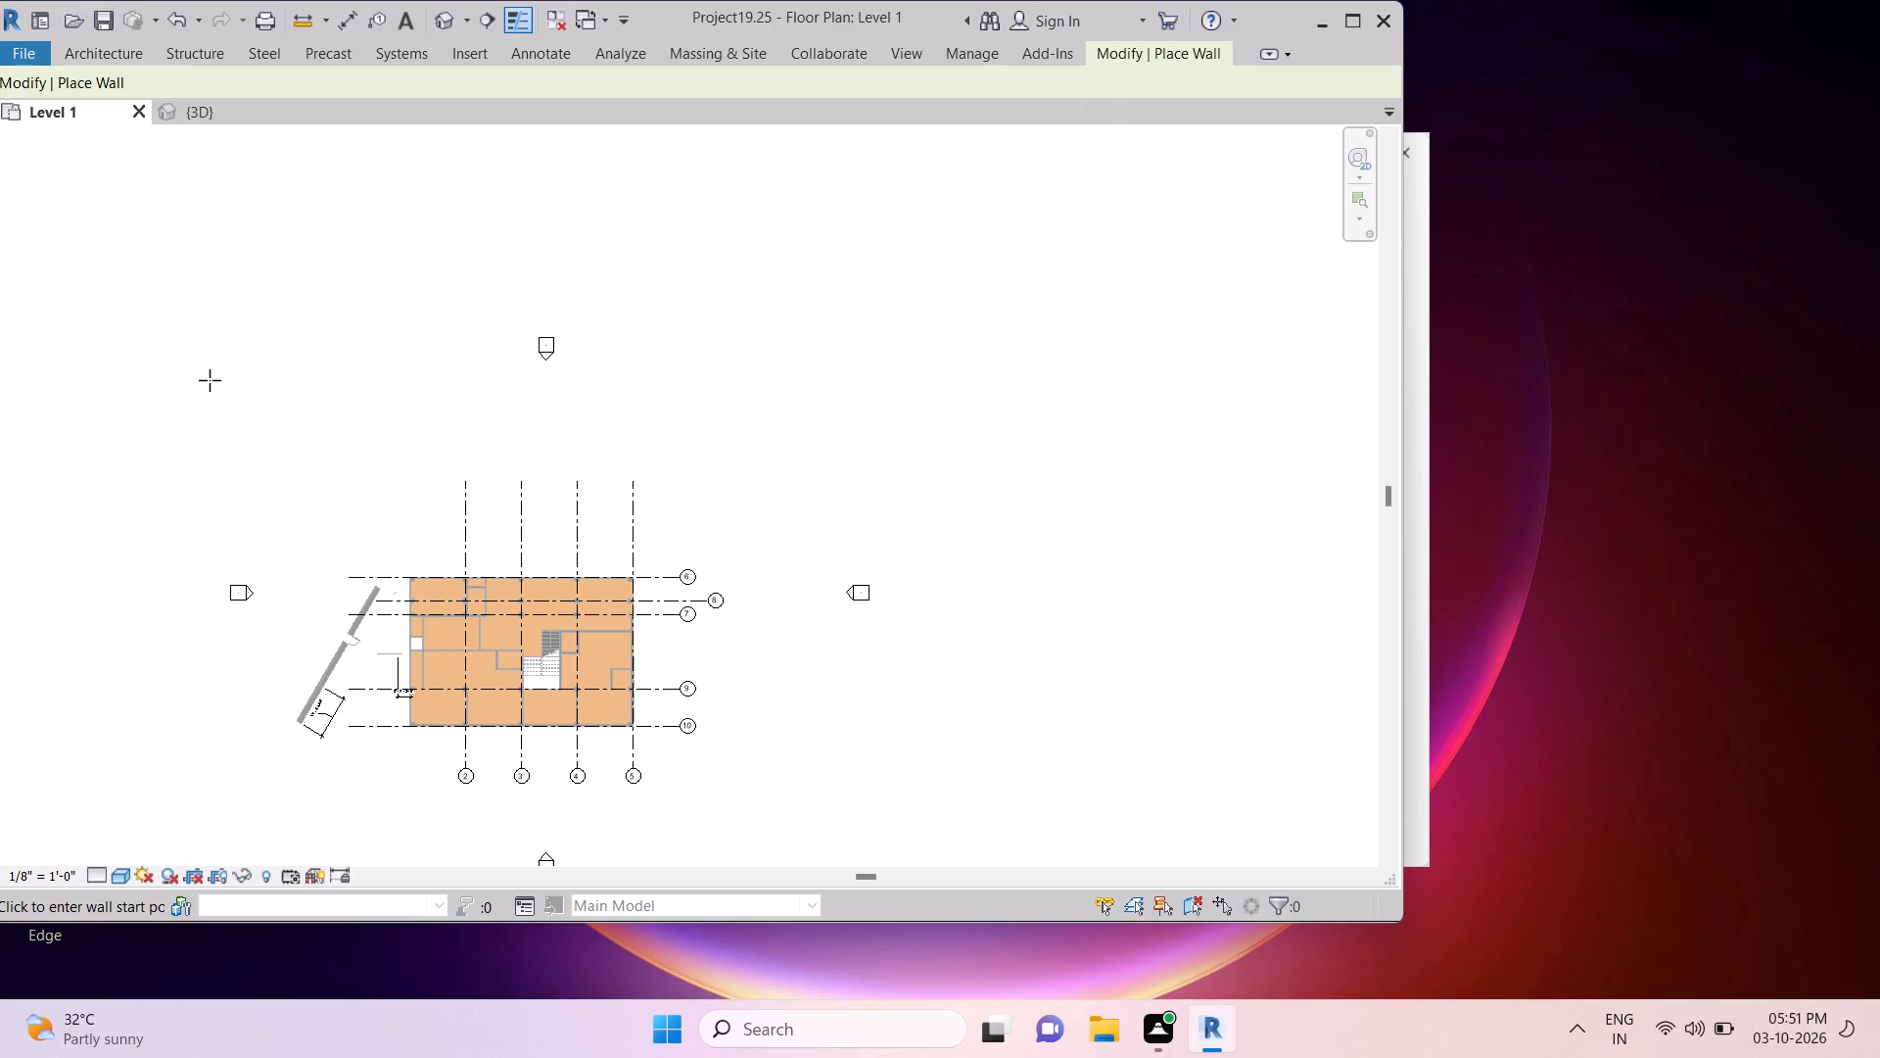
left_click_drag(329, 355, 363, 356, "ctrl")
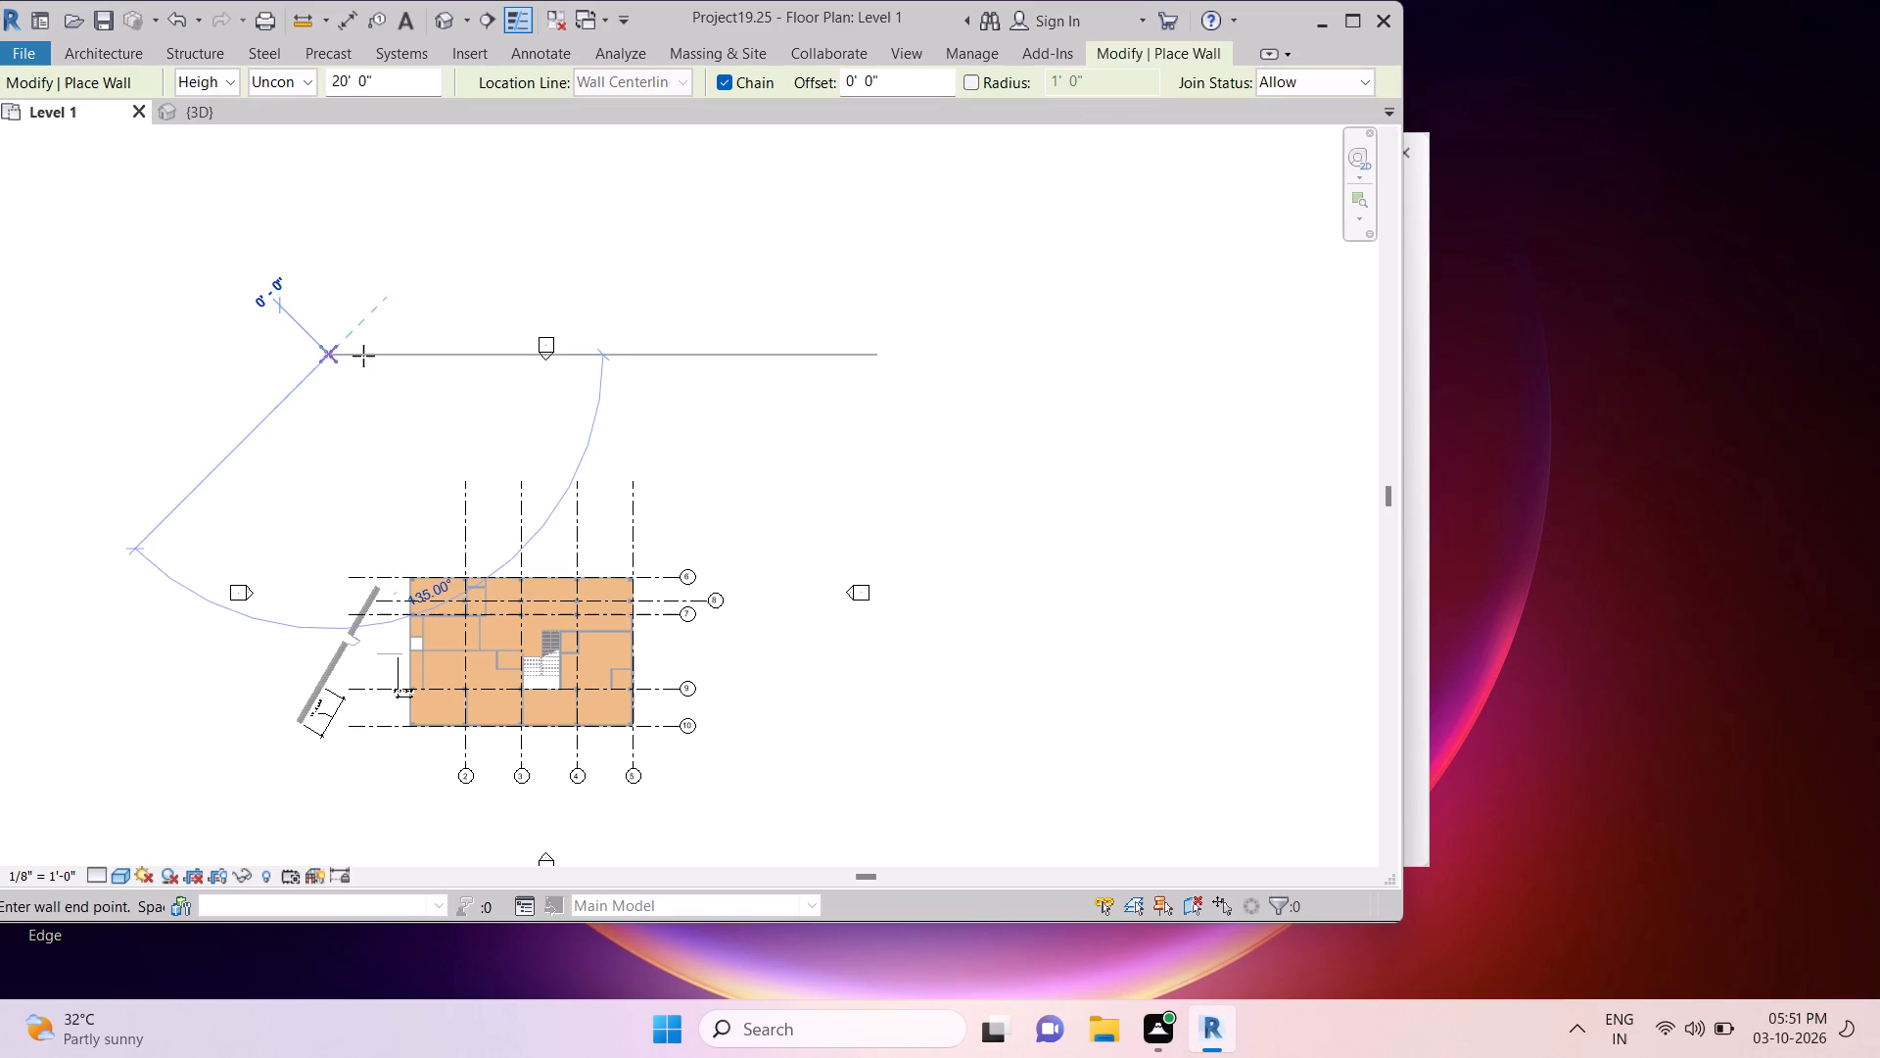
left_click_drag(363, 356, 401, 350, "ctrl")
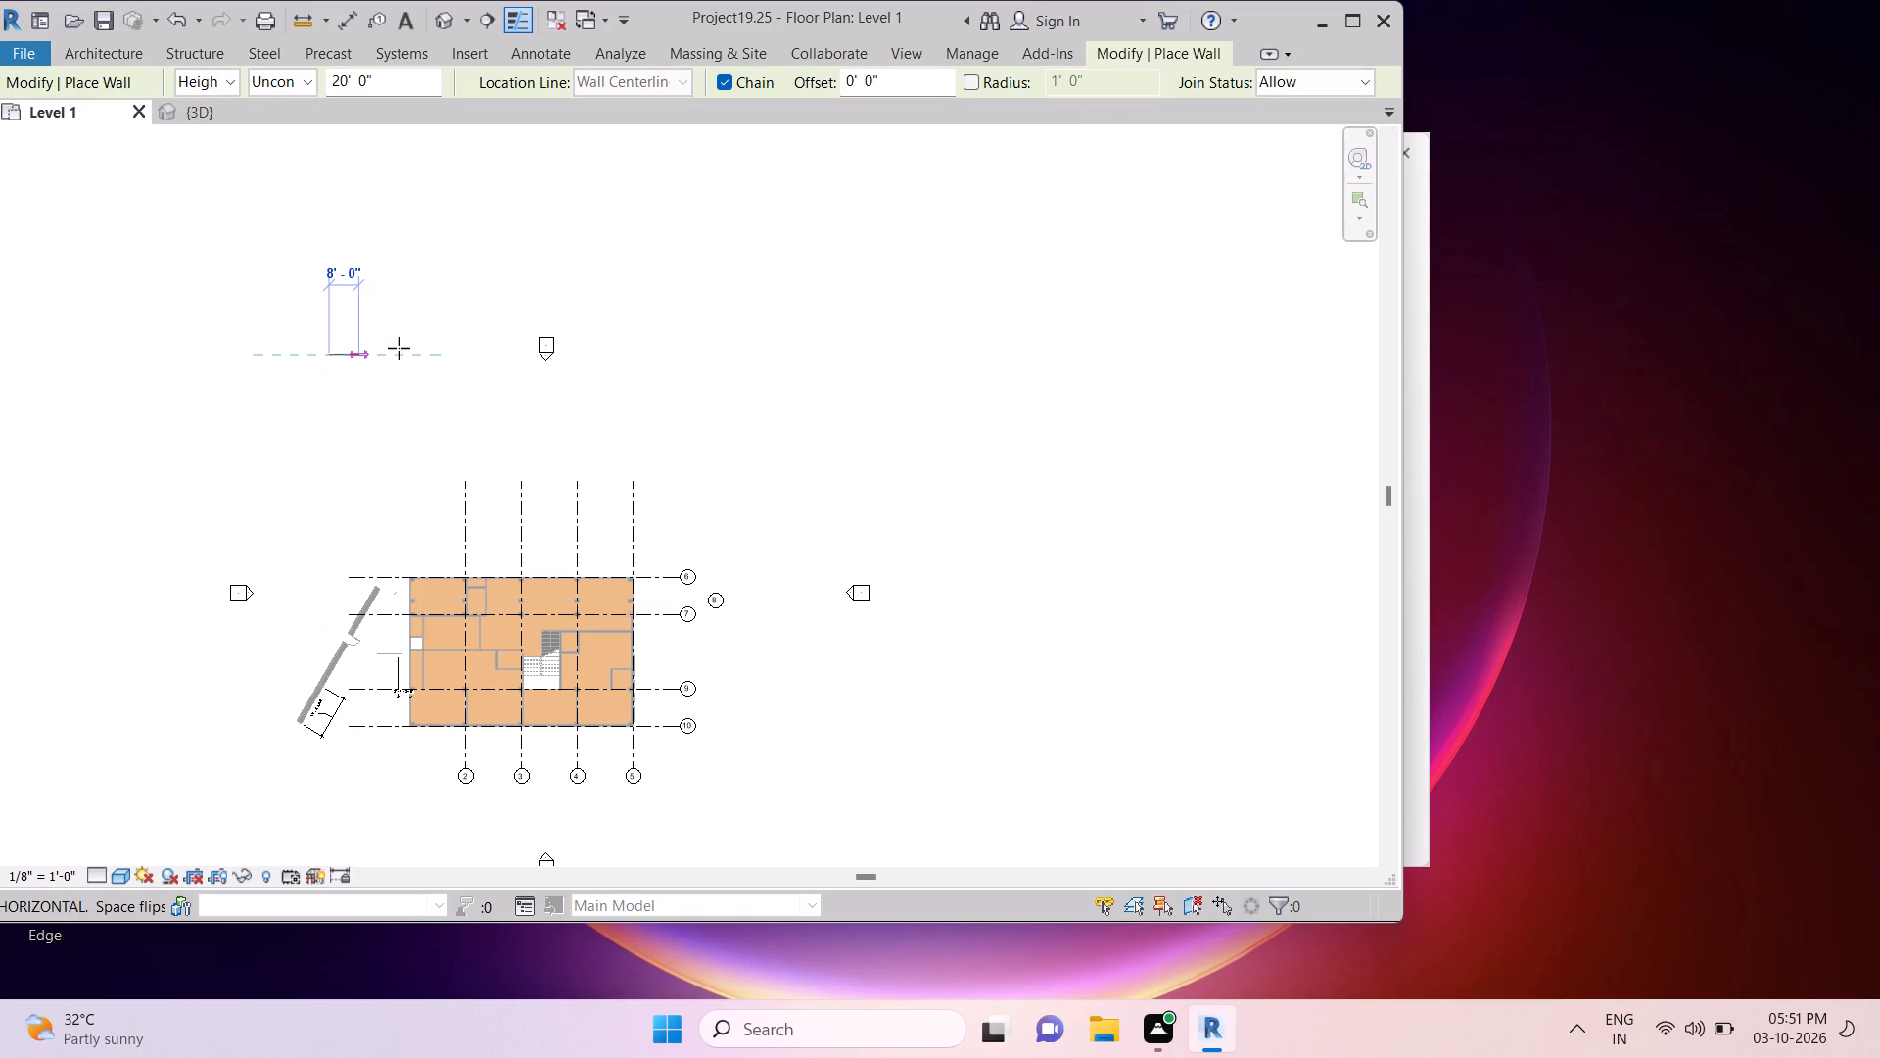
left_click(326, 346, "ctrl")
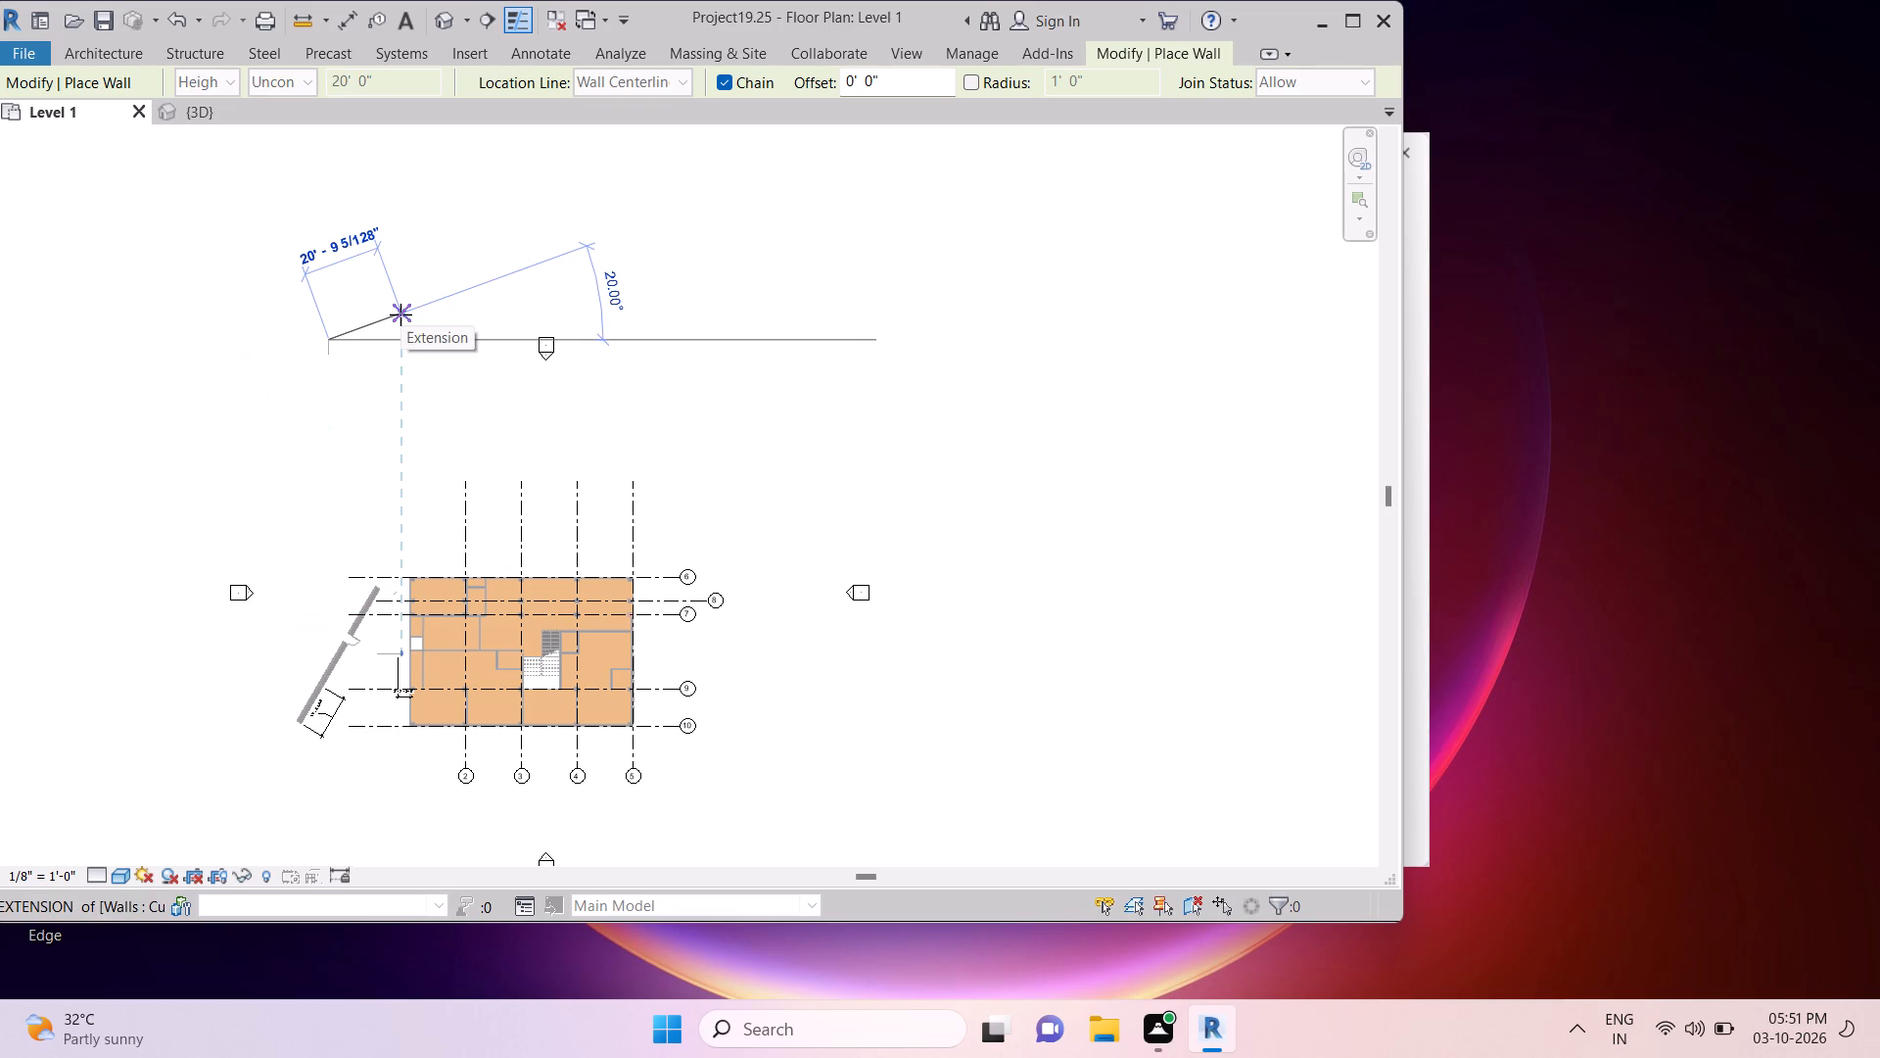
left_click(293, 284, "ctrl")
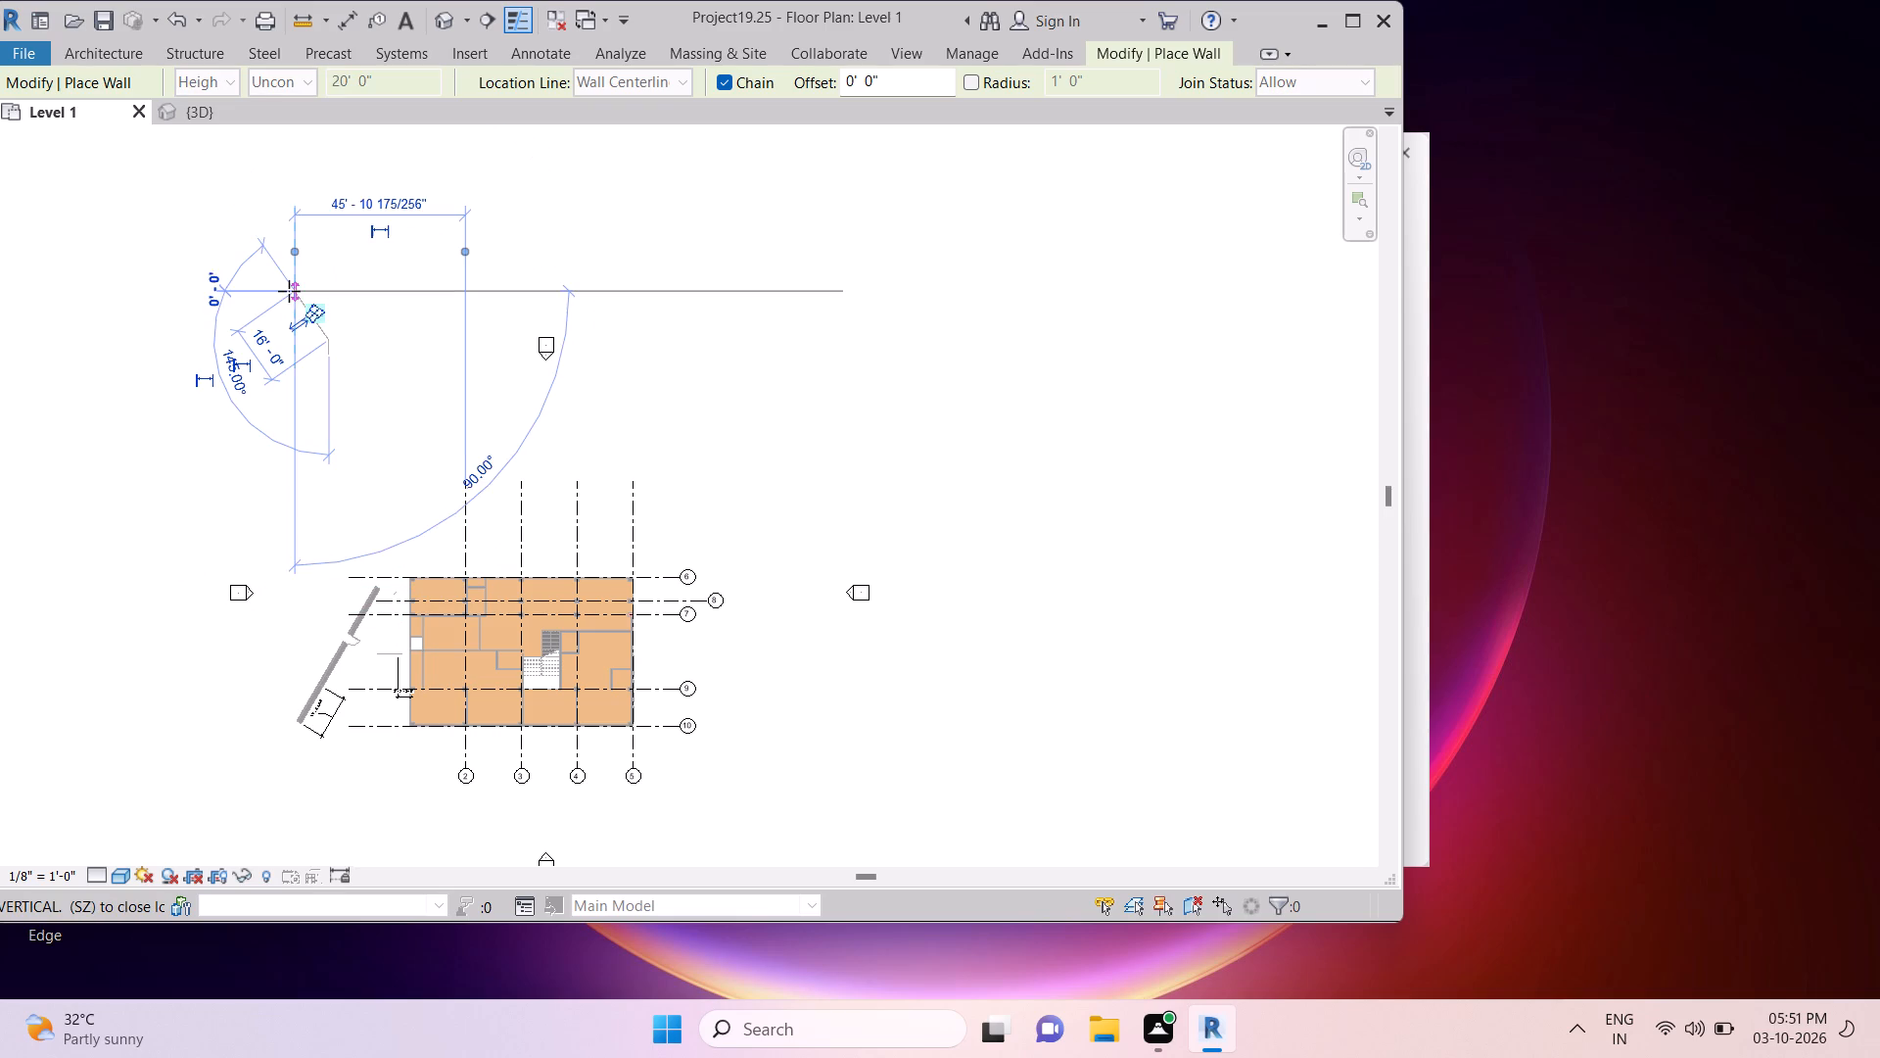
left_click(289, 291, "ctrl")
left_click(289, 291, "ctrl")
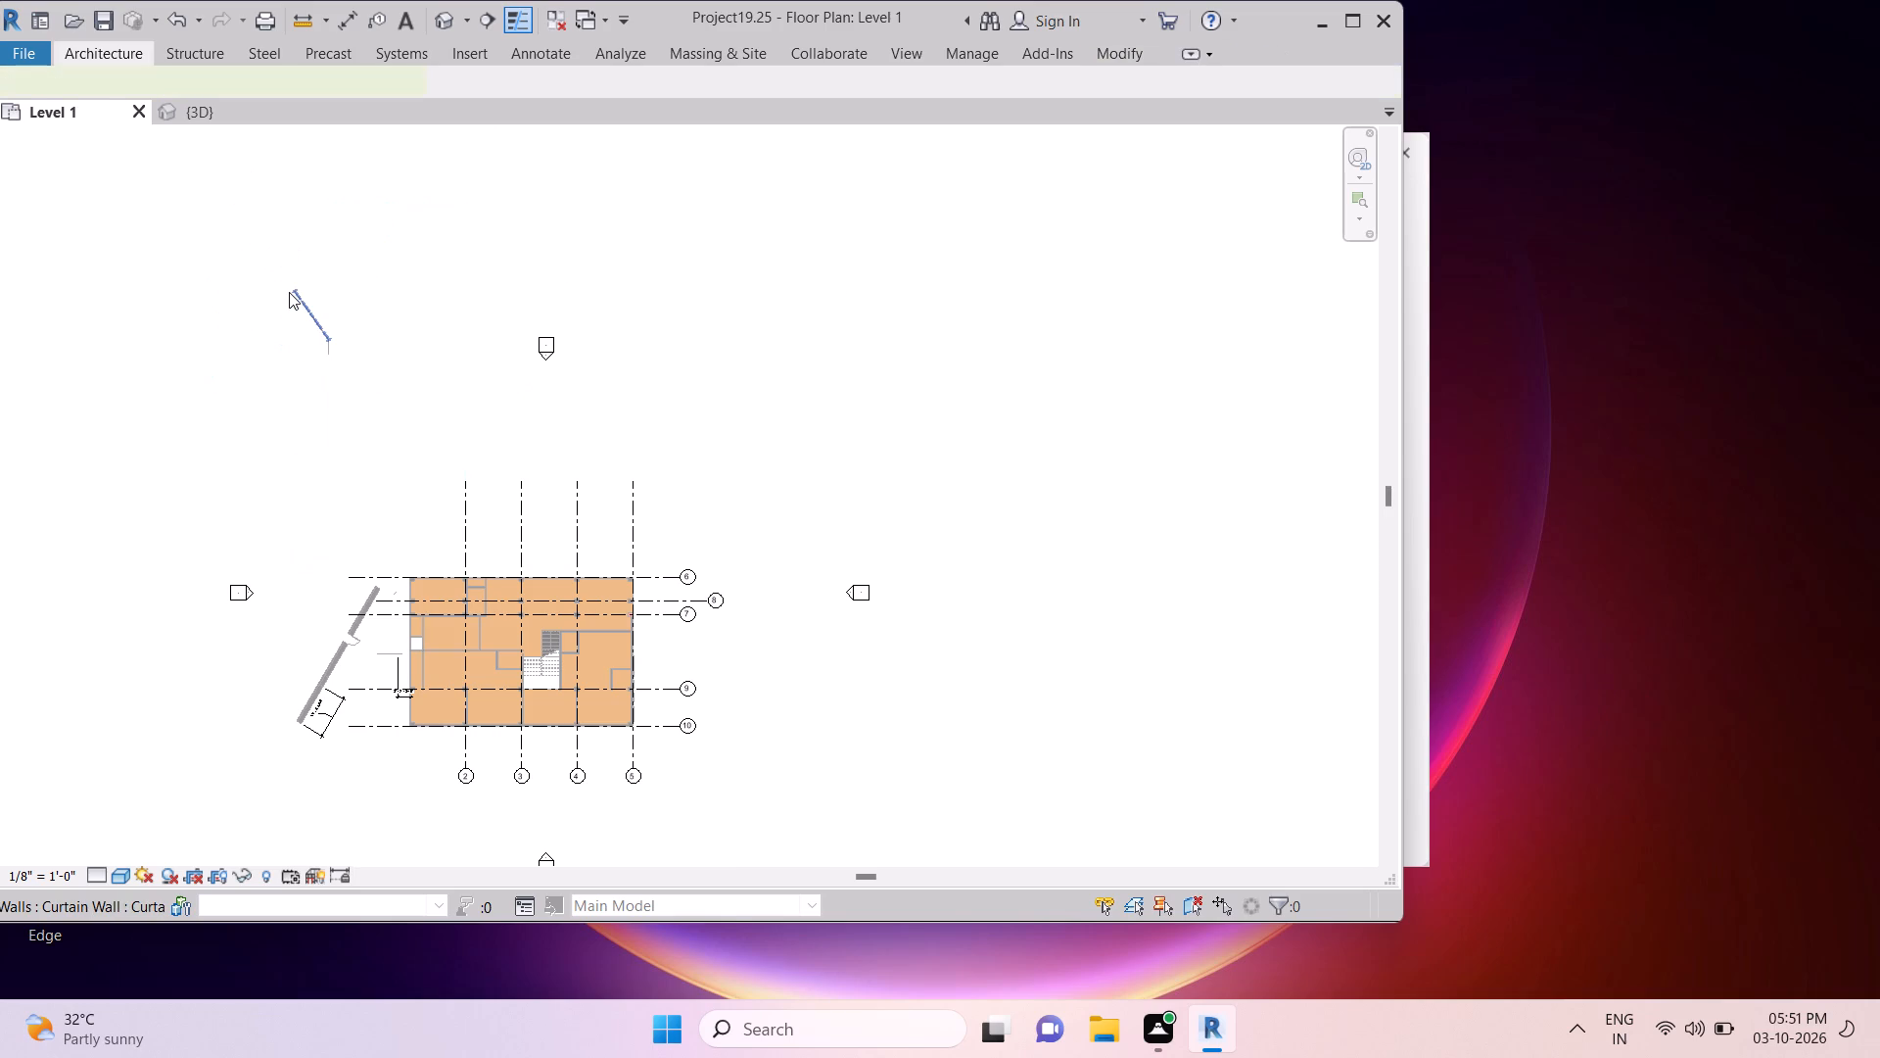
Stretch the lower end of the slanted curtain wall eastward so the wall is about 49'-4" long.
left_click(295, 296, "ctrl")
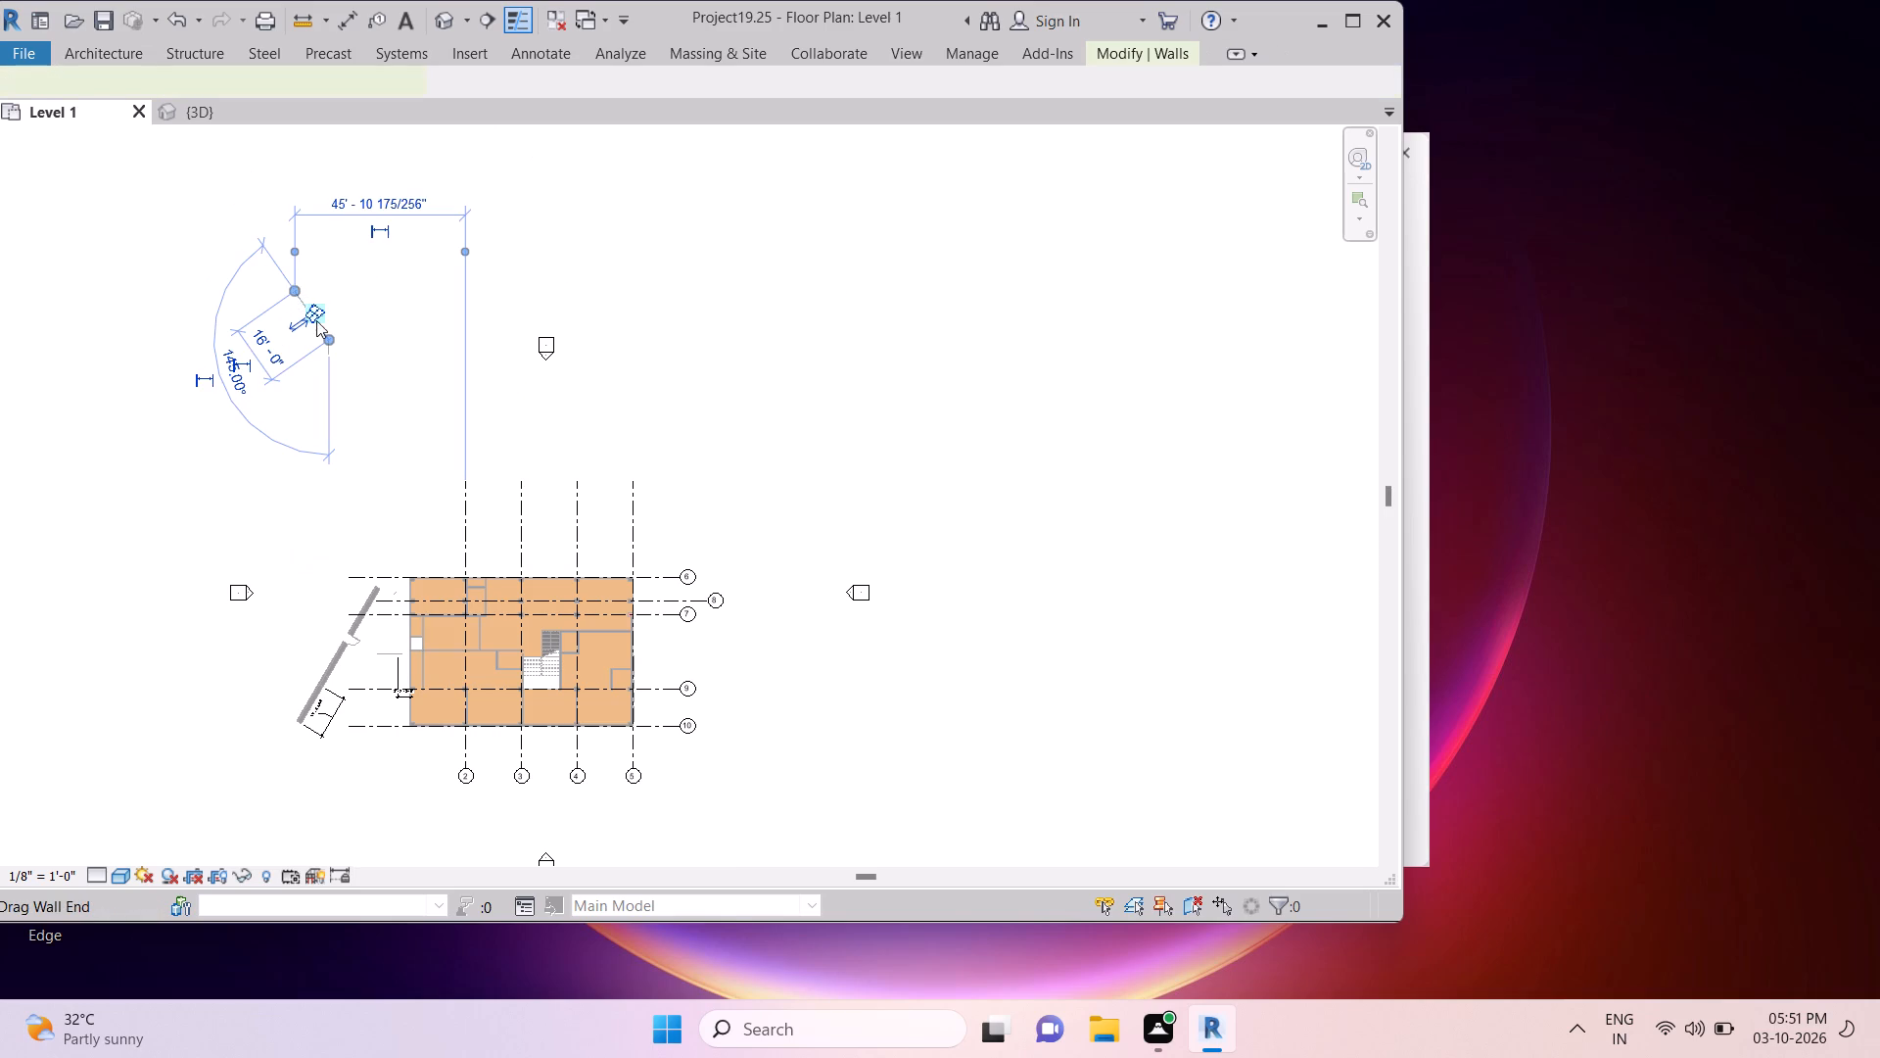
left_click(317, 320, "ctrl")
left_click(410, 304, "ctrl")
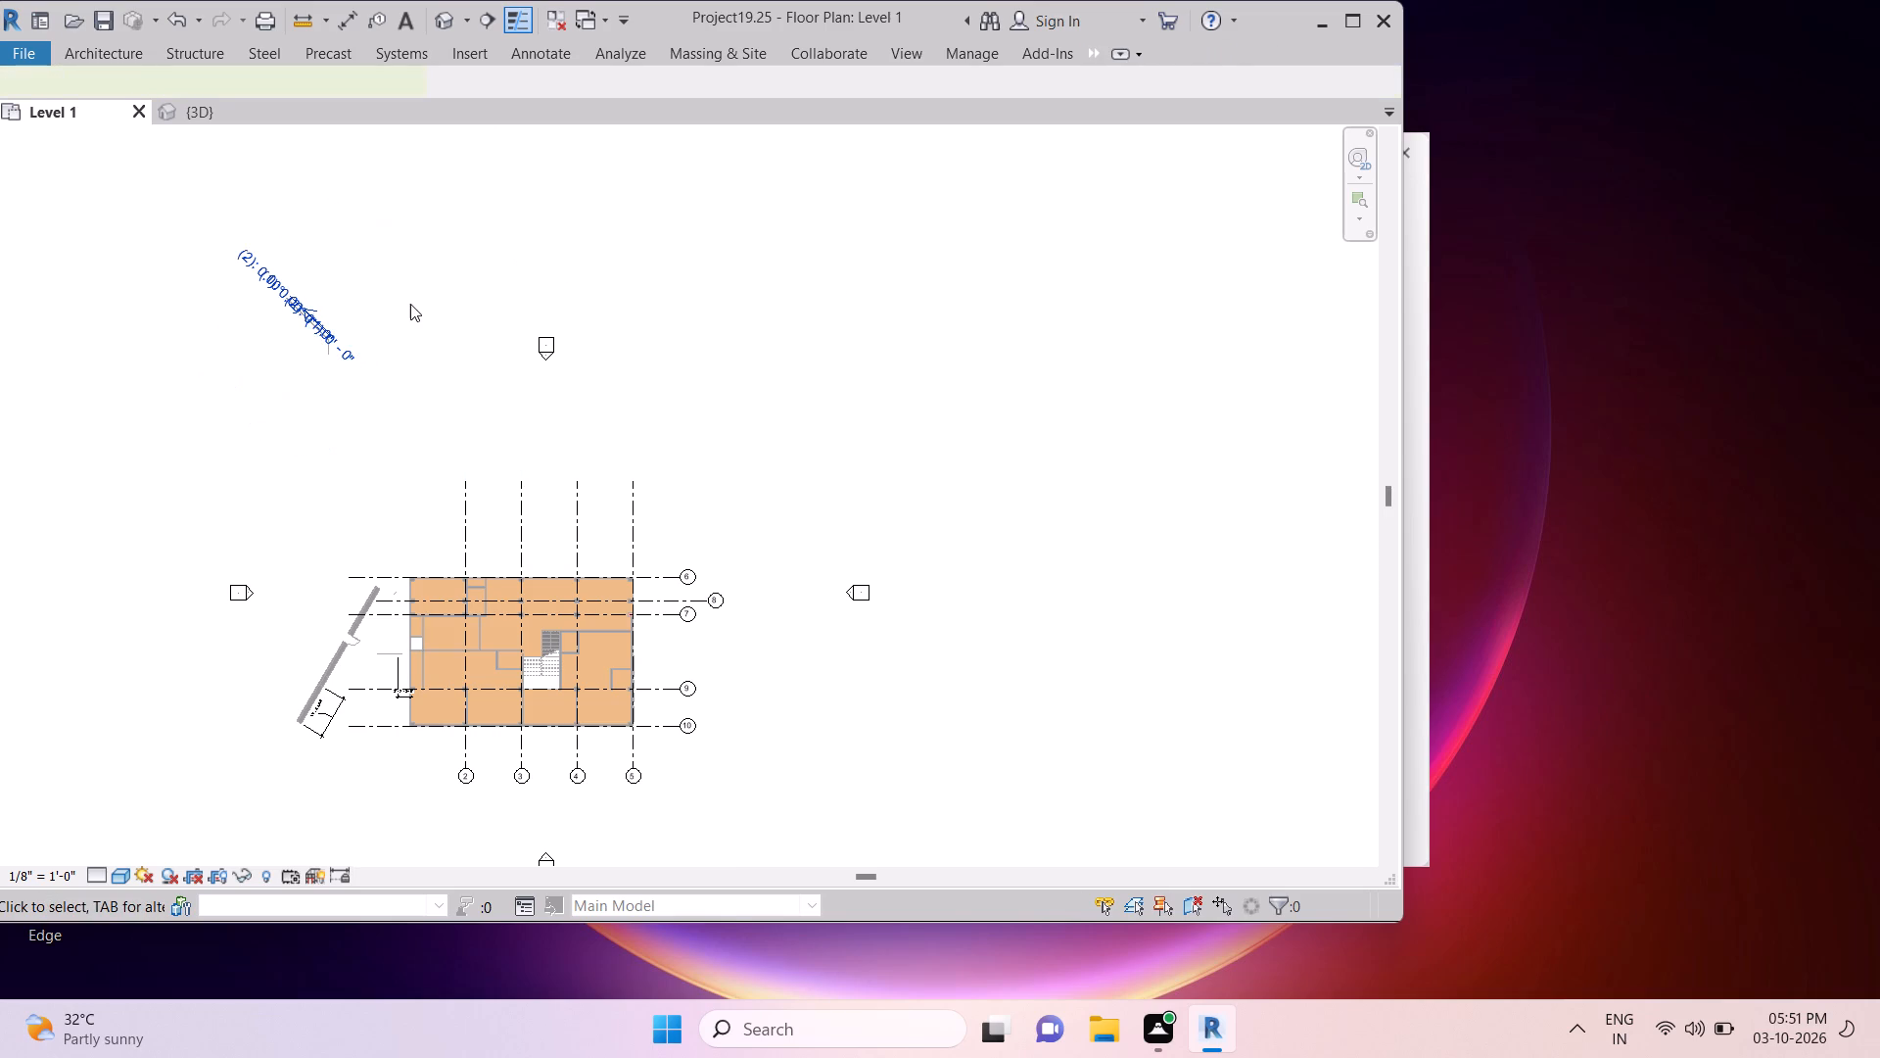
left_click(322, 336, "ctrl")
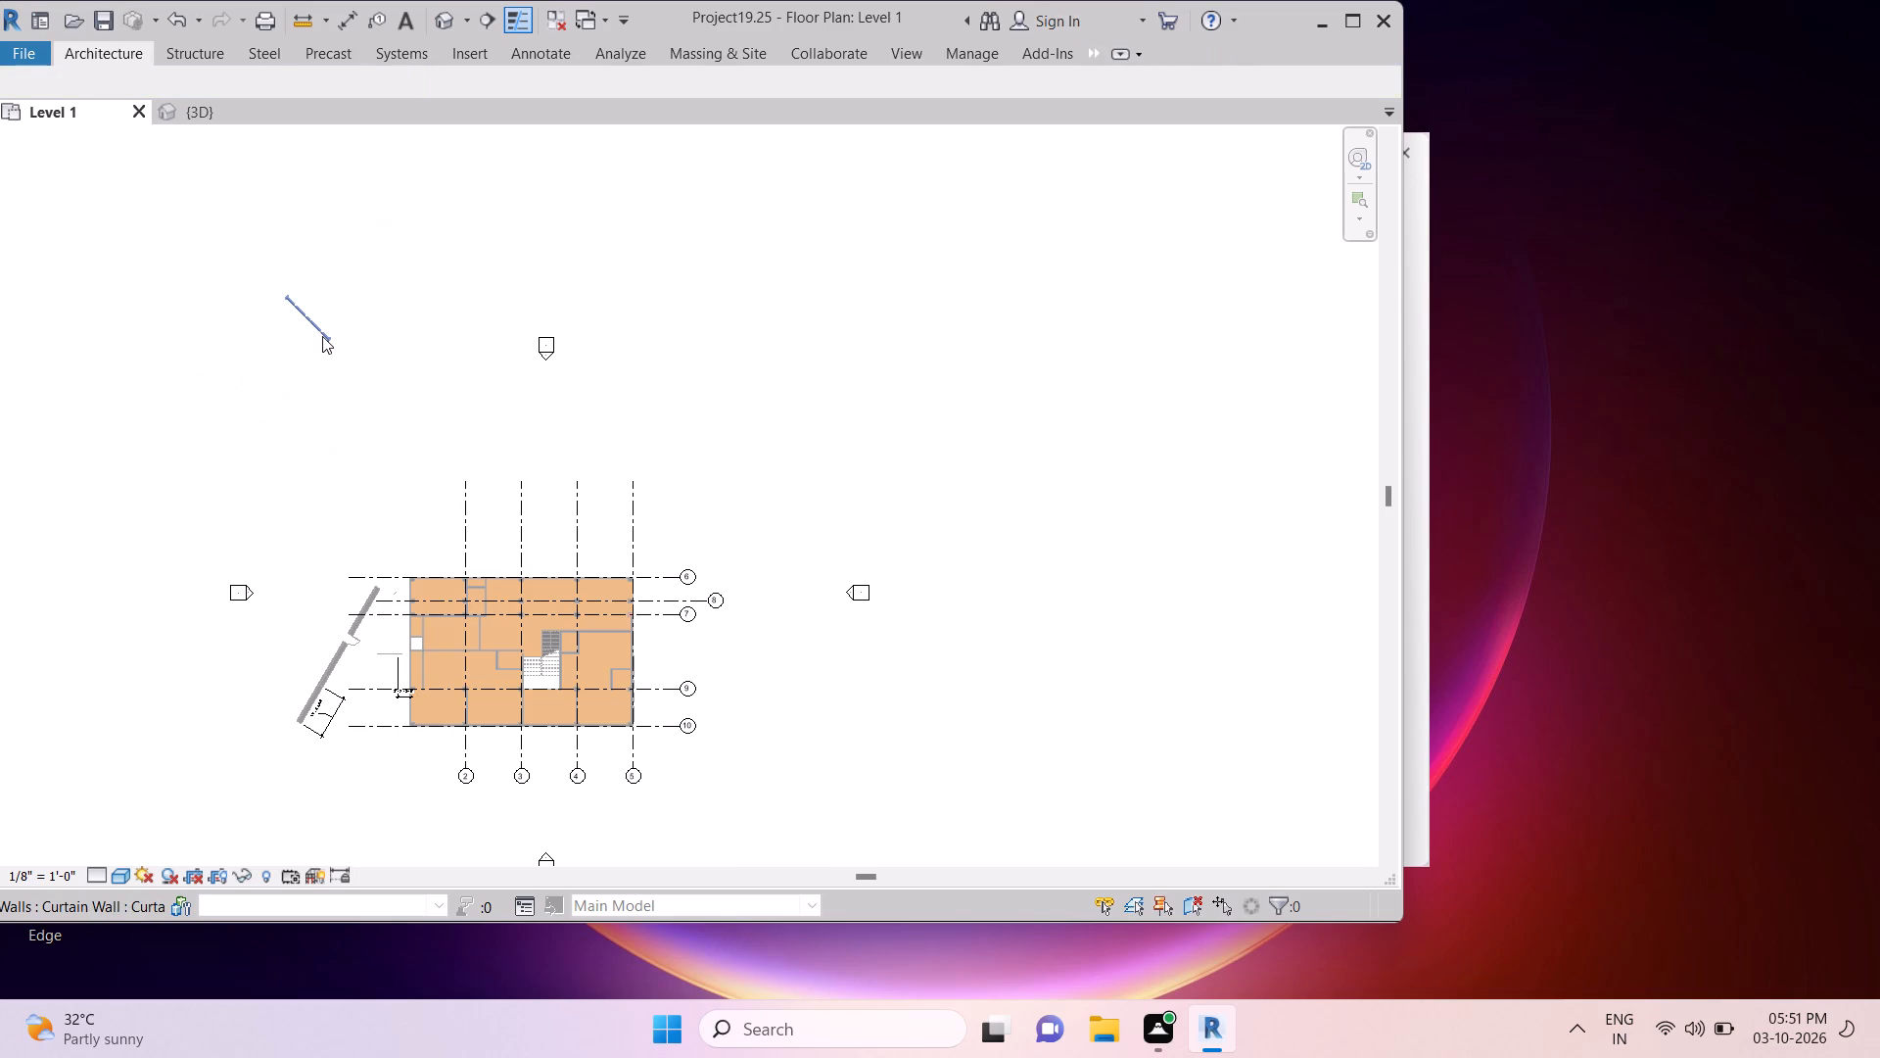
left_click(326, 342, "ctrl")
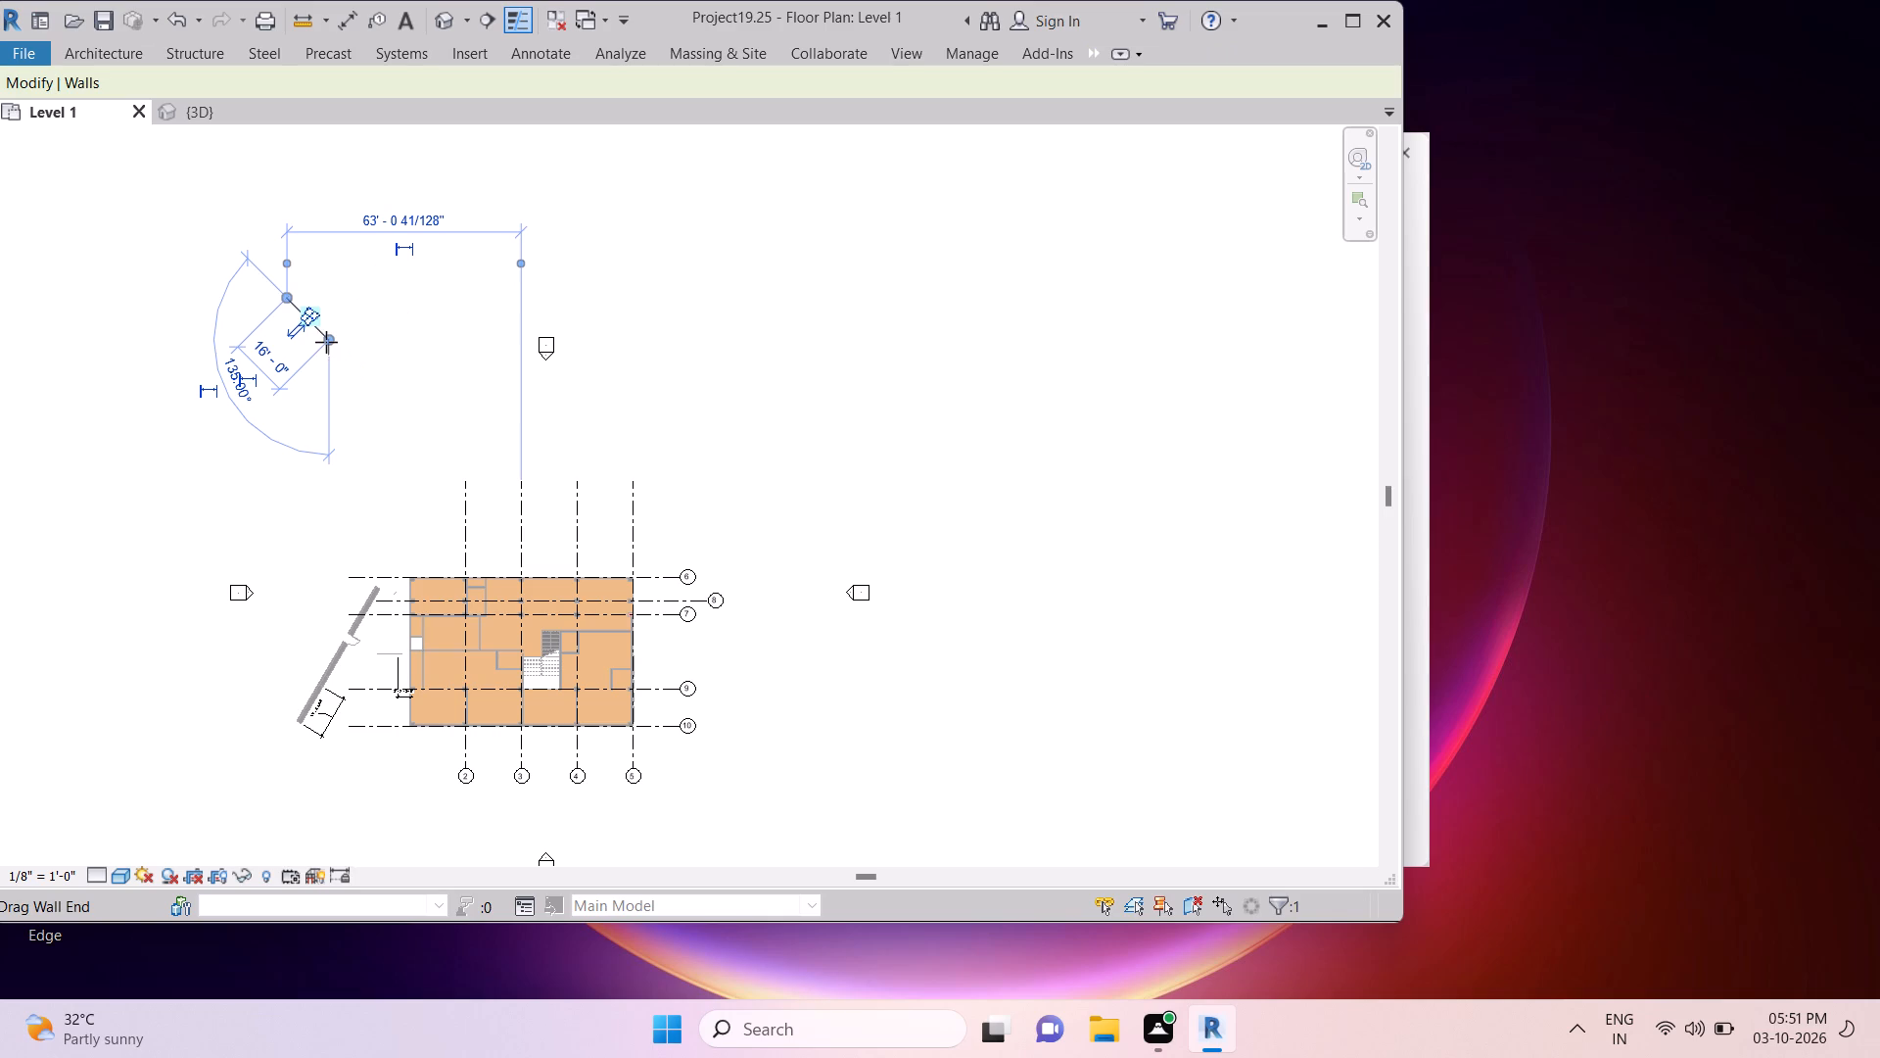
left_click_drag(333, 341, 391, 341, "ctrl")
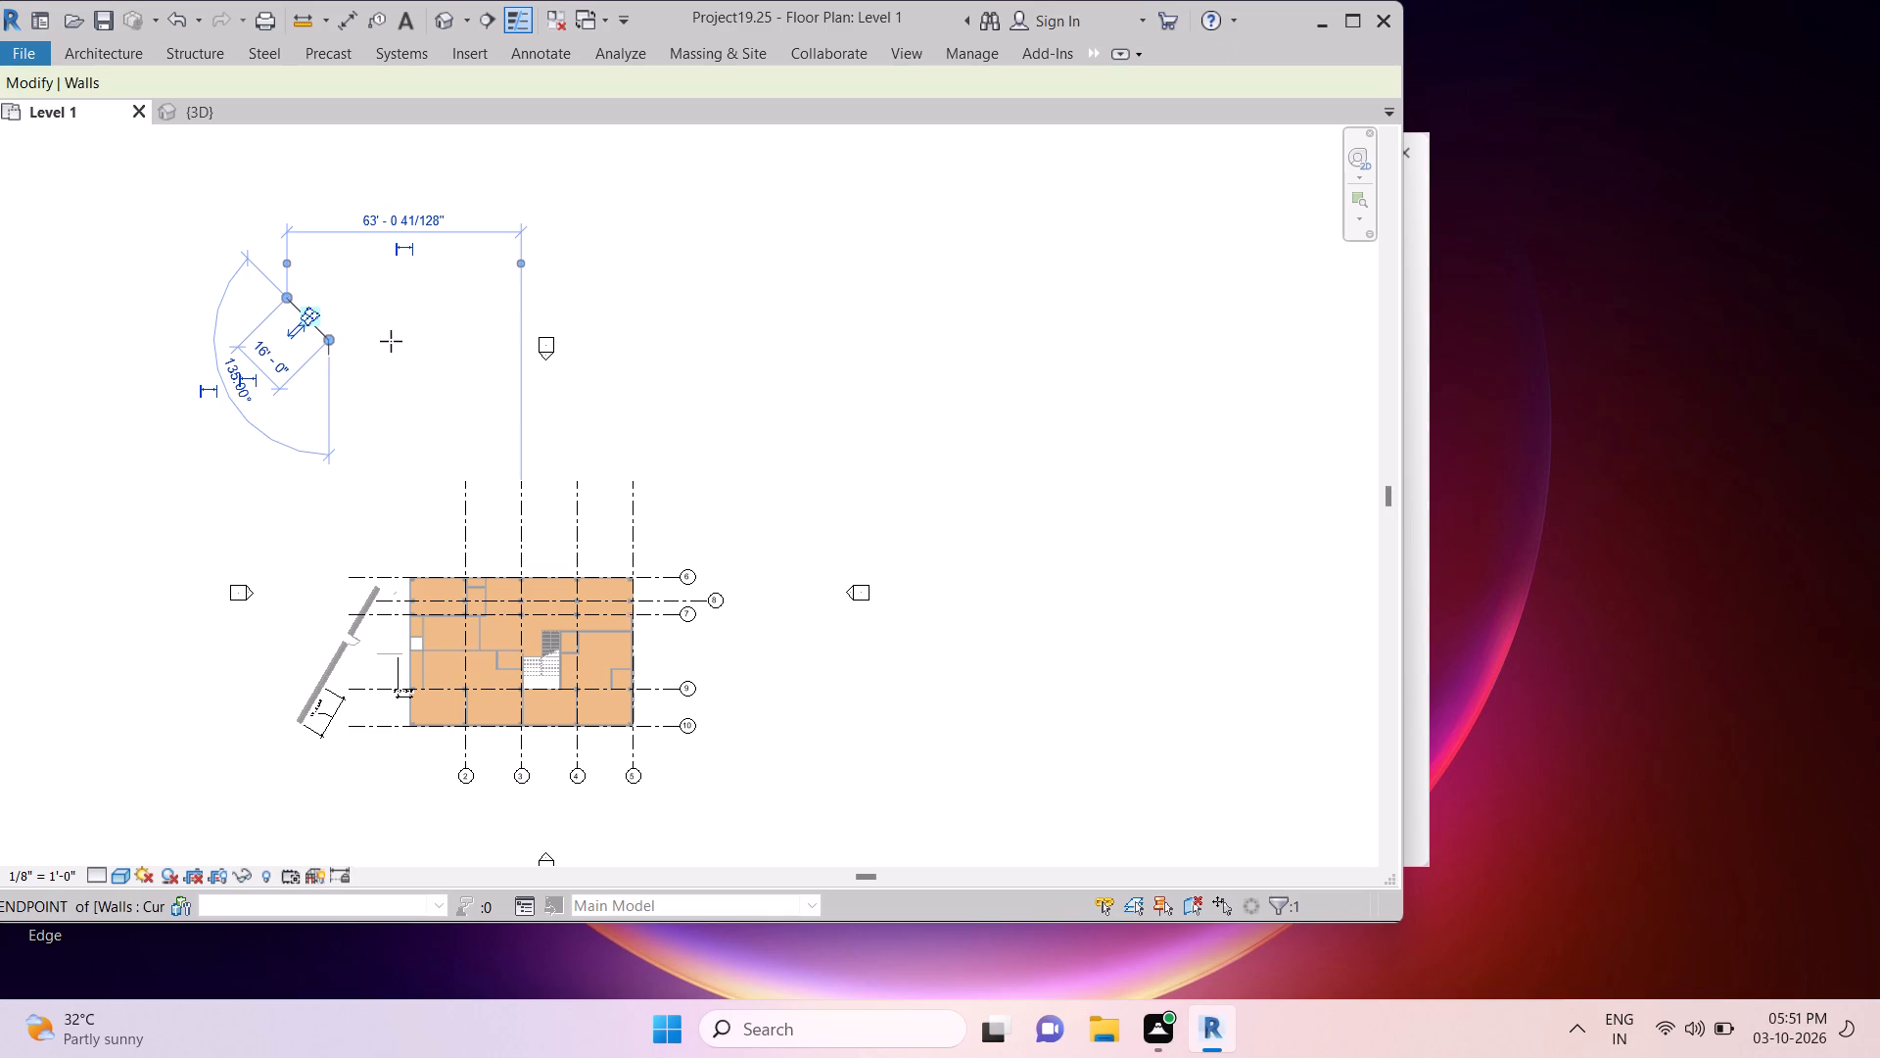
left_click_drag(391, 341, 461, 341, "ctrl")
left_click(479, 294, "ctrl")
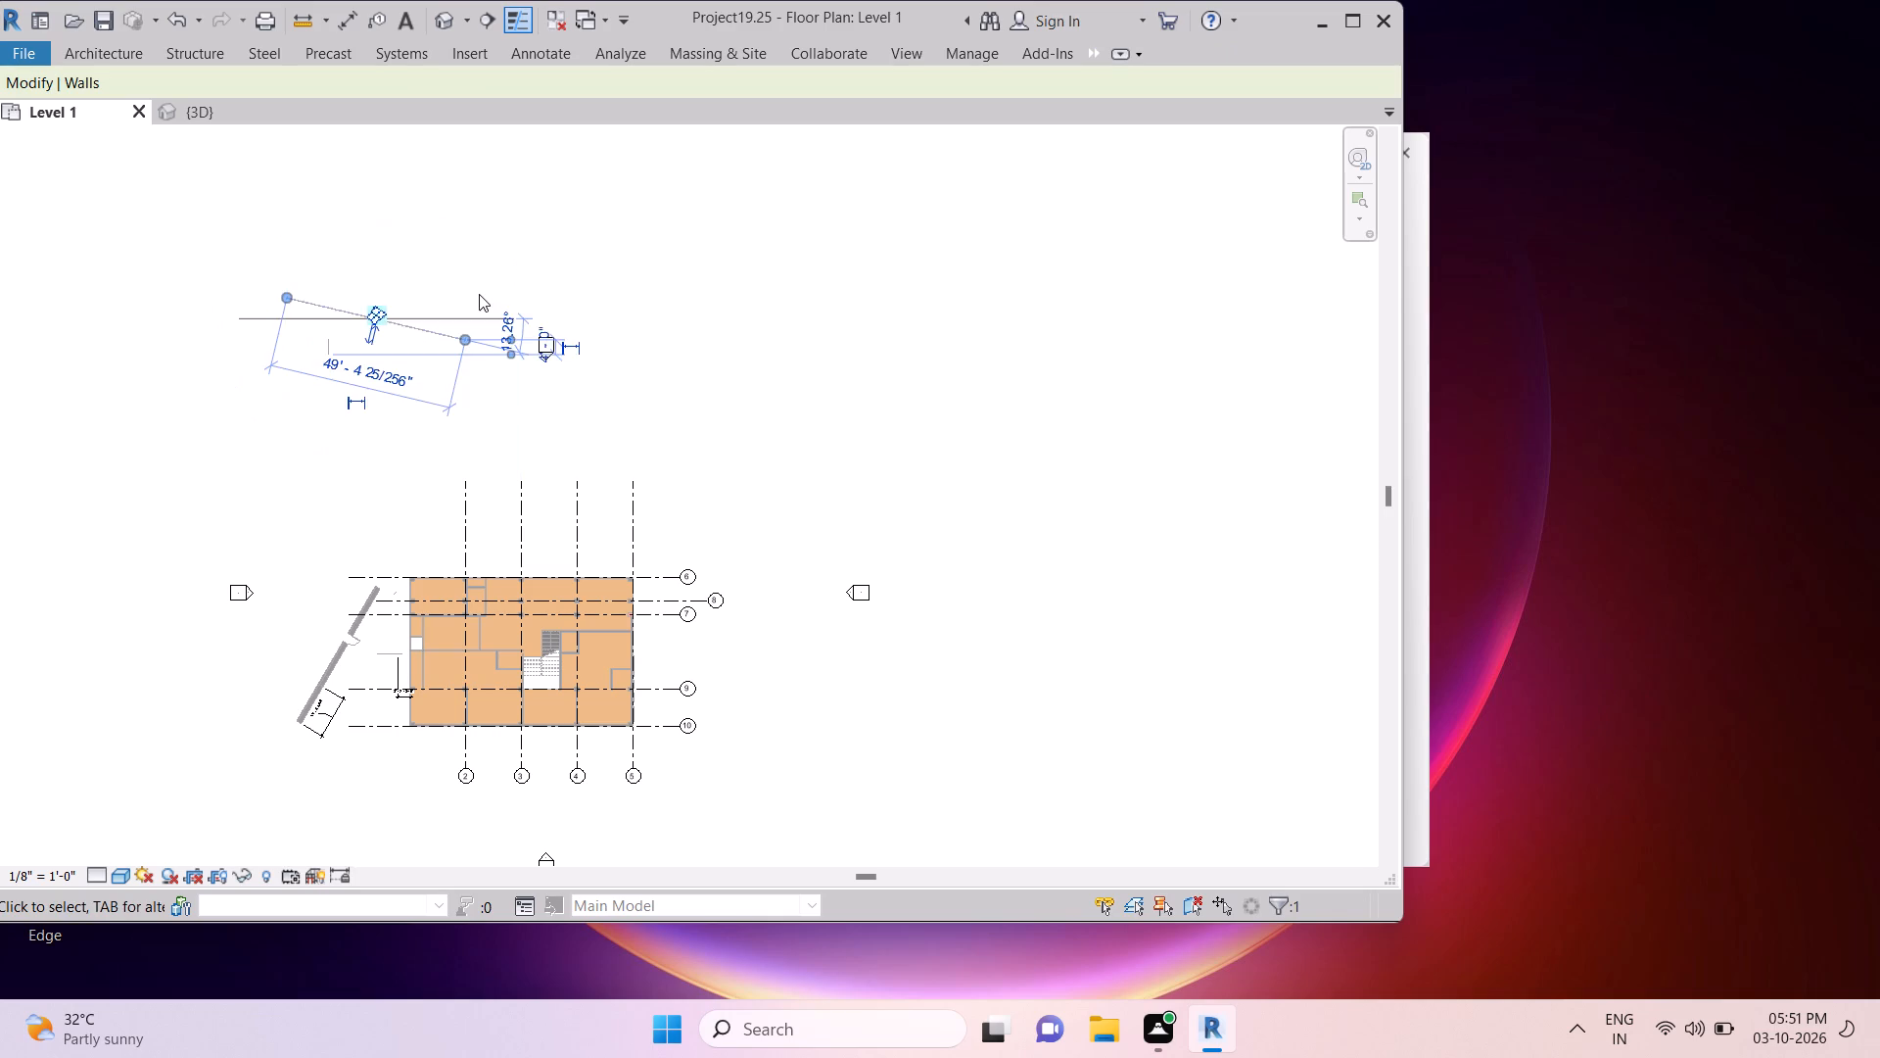
Save the project.
left_click(415, 327, "ctrl")
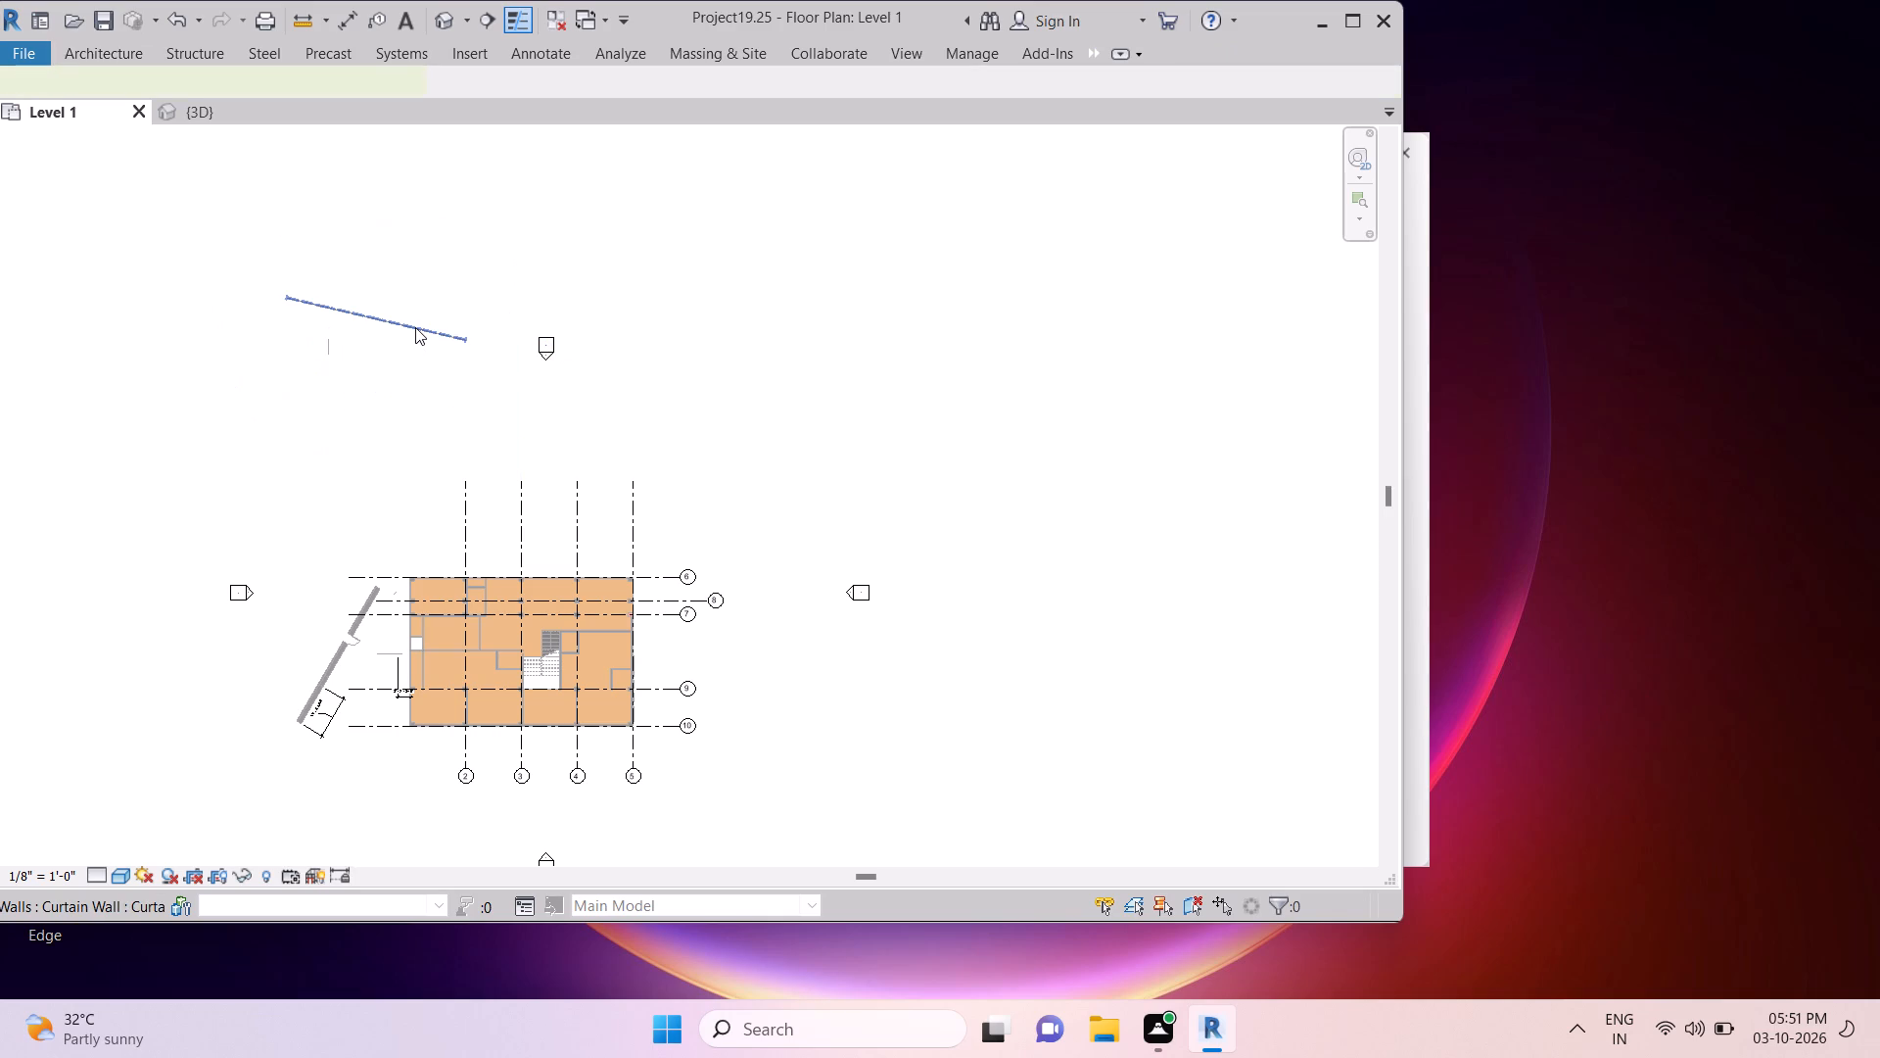
left_click(85, 84, "ctrl")
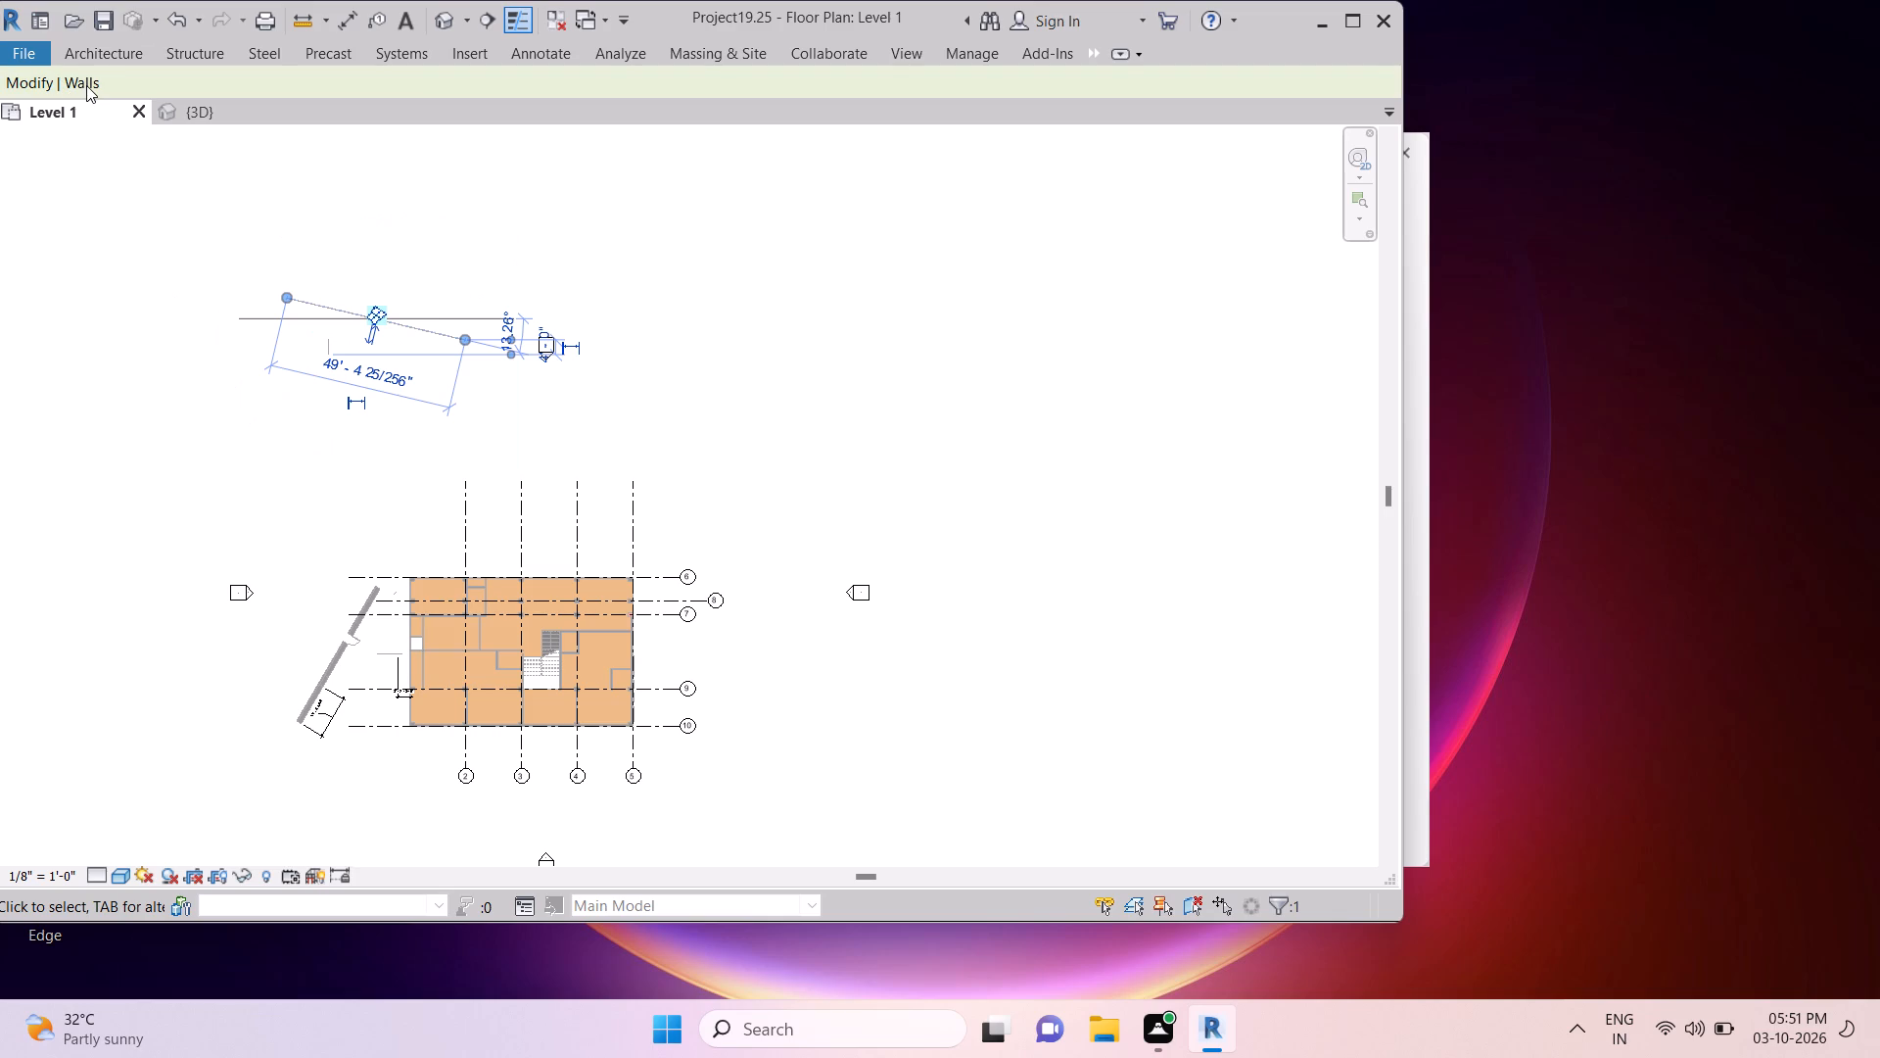
left_click(110, 33, "ctrl")
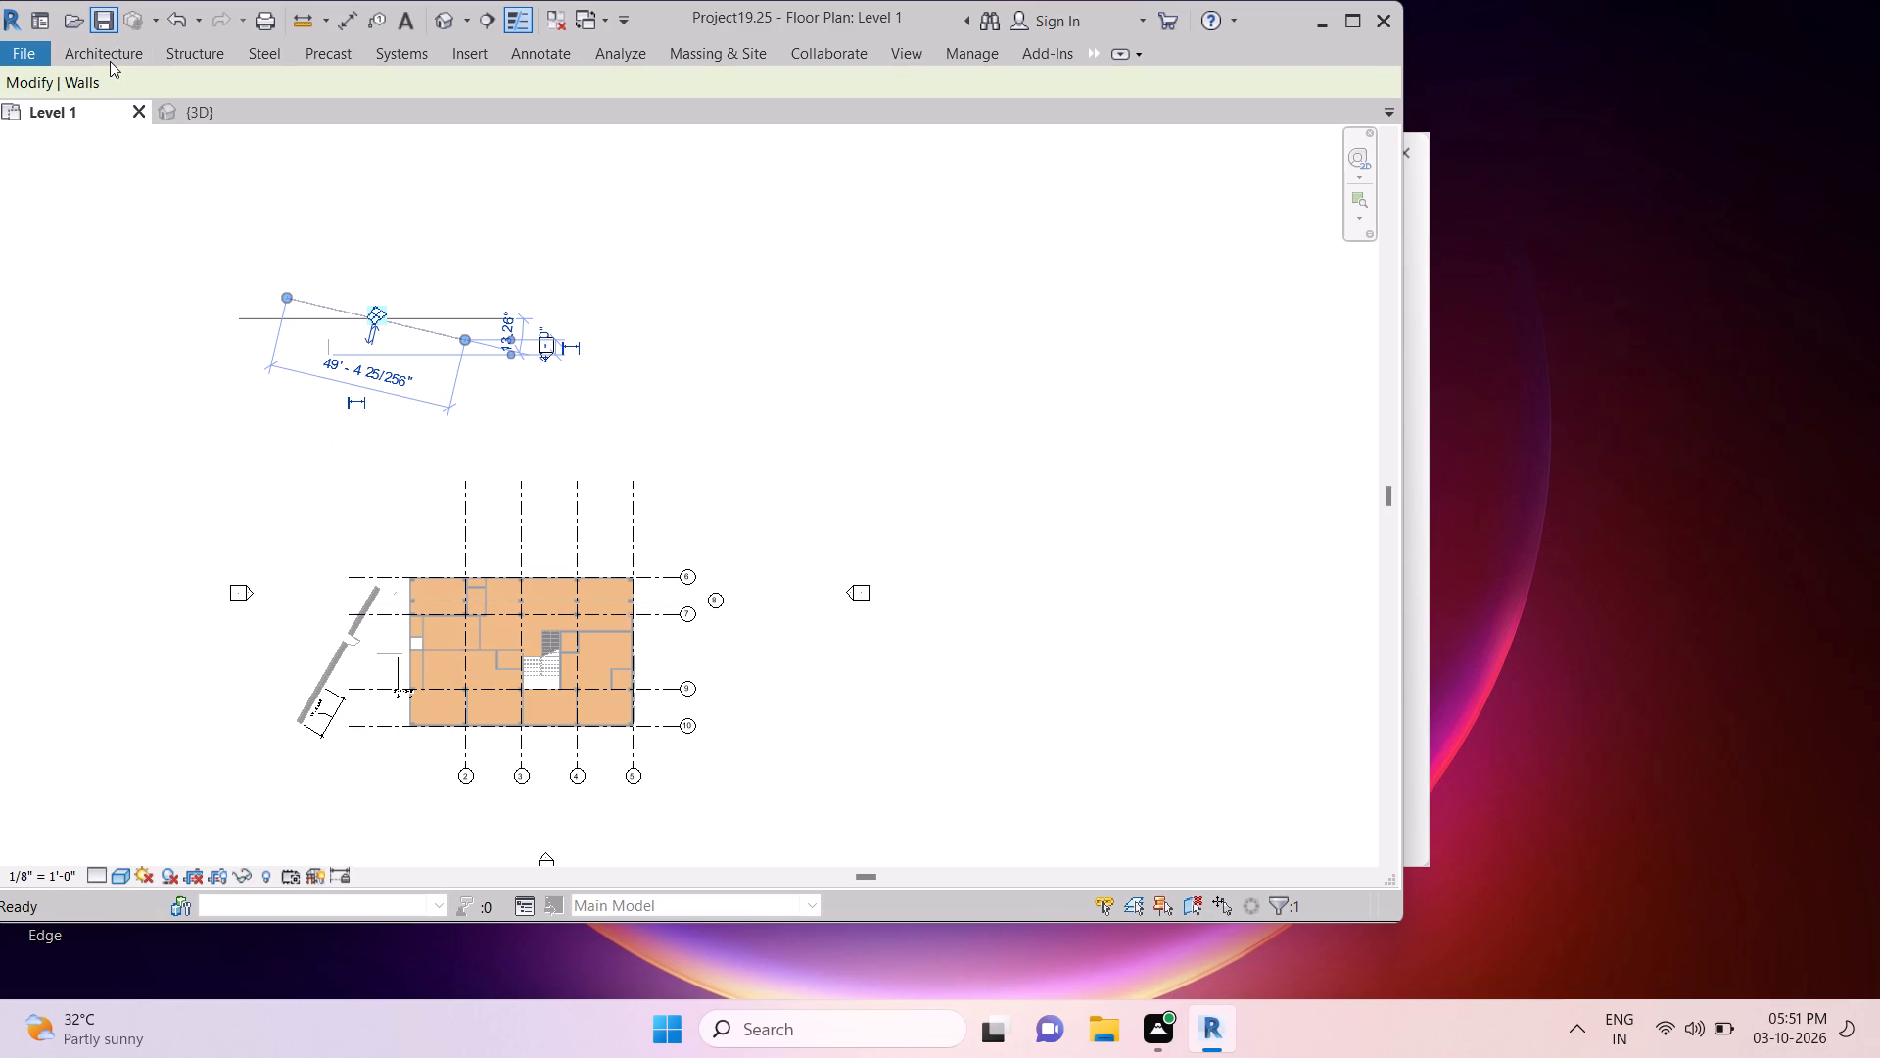
left_click(114, 50, "ctrl")
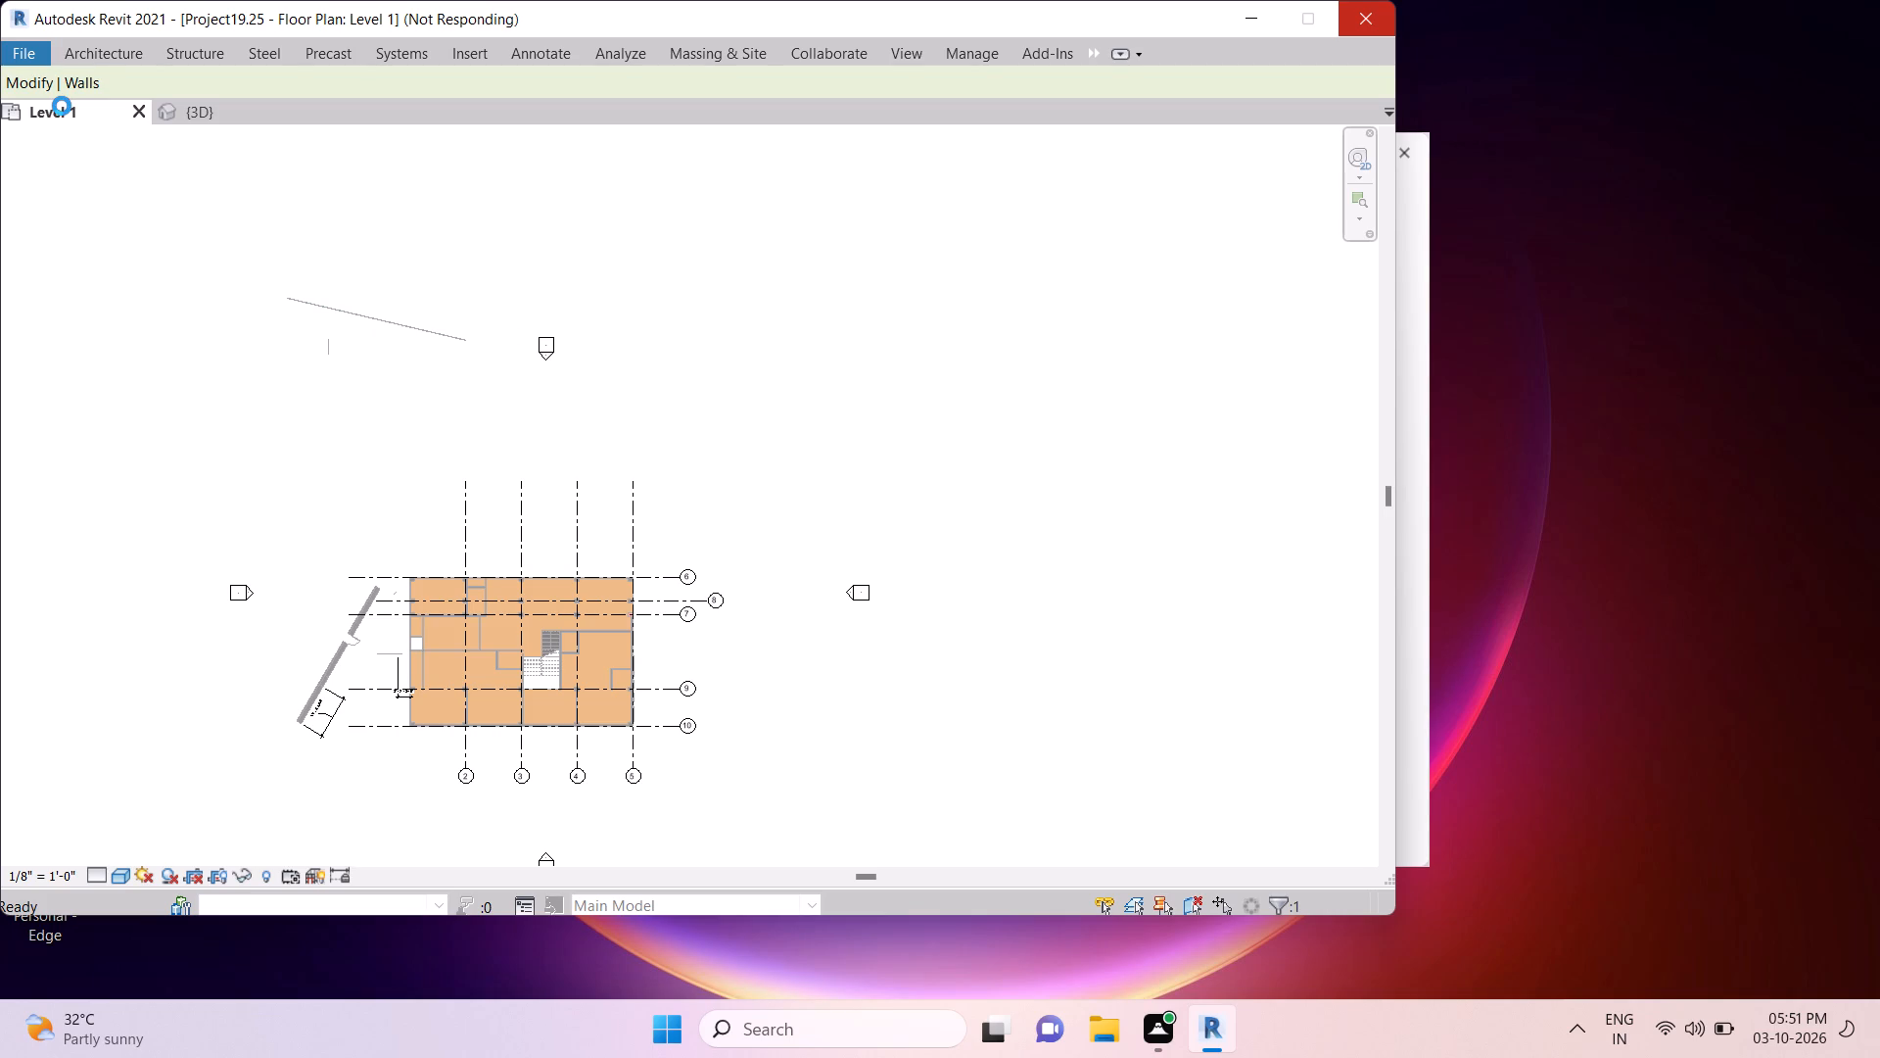
key("Escape")
key("Escape")
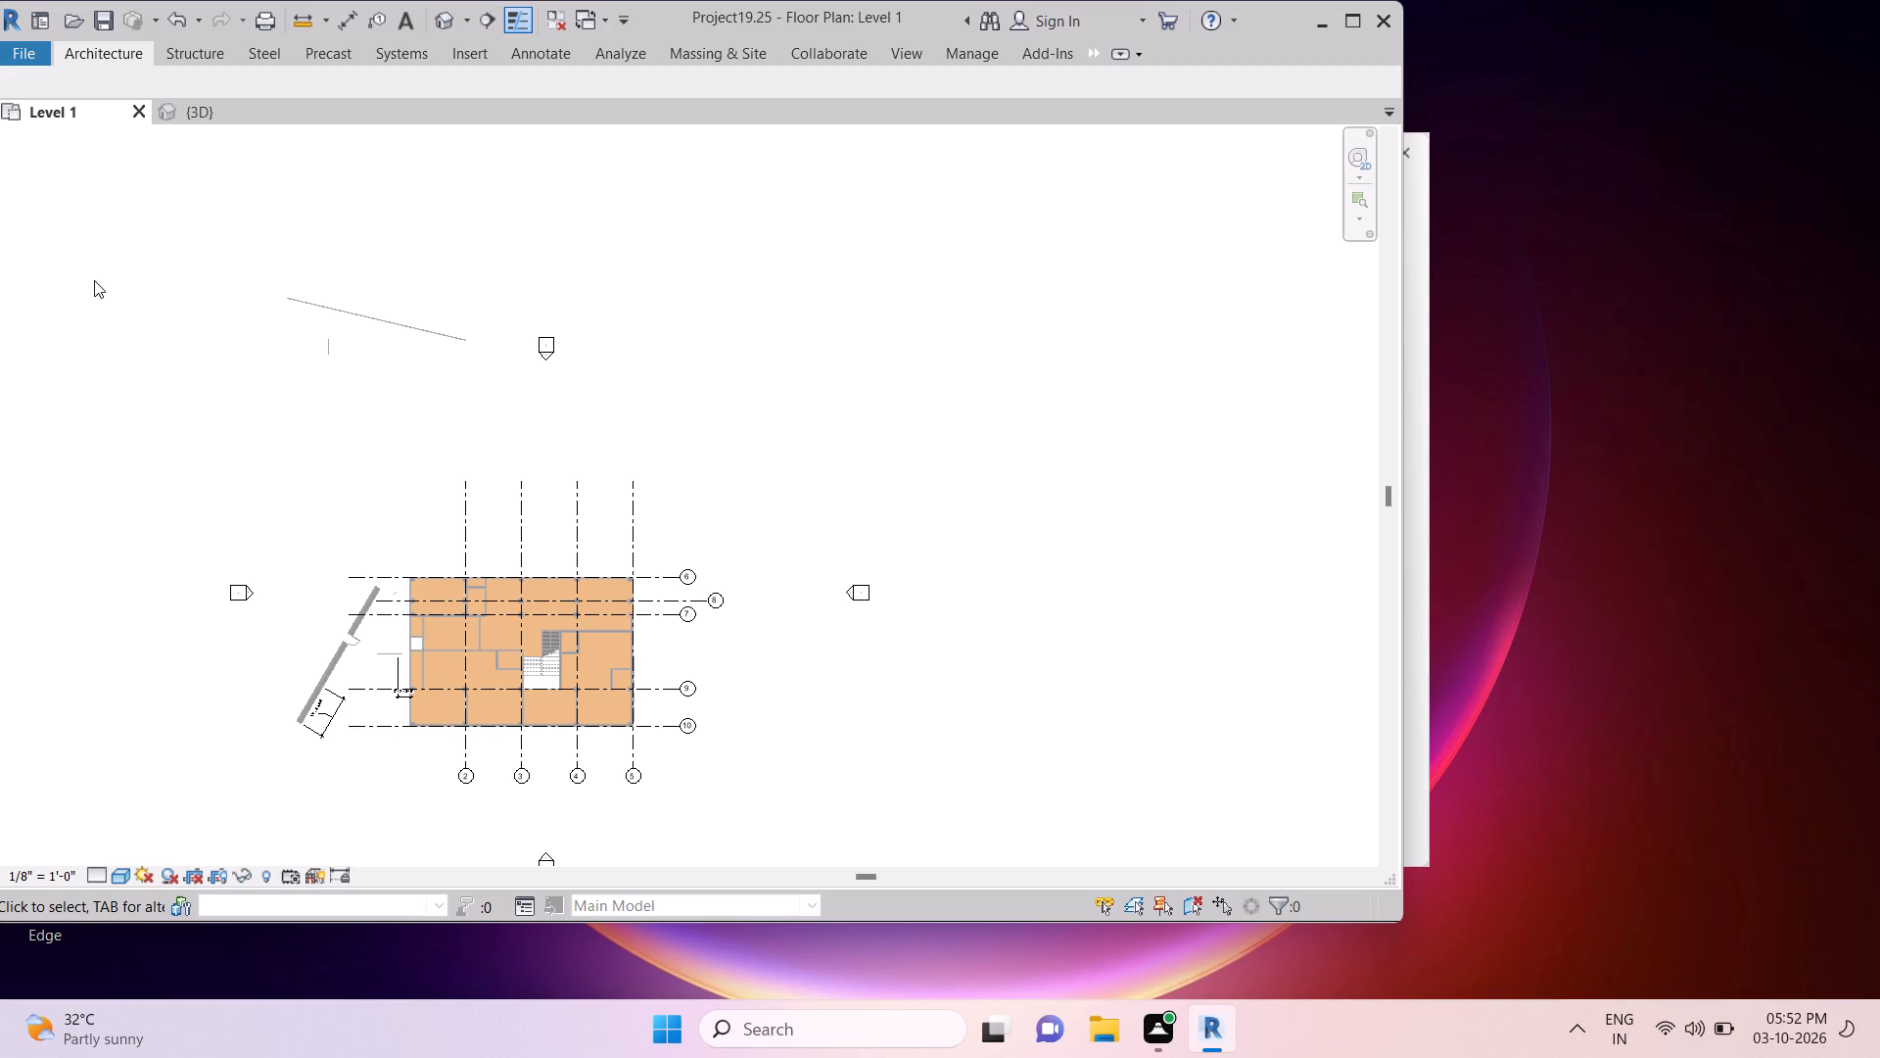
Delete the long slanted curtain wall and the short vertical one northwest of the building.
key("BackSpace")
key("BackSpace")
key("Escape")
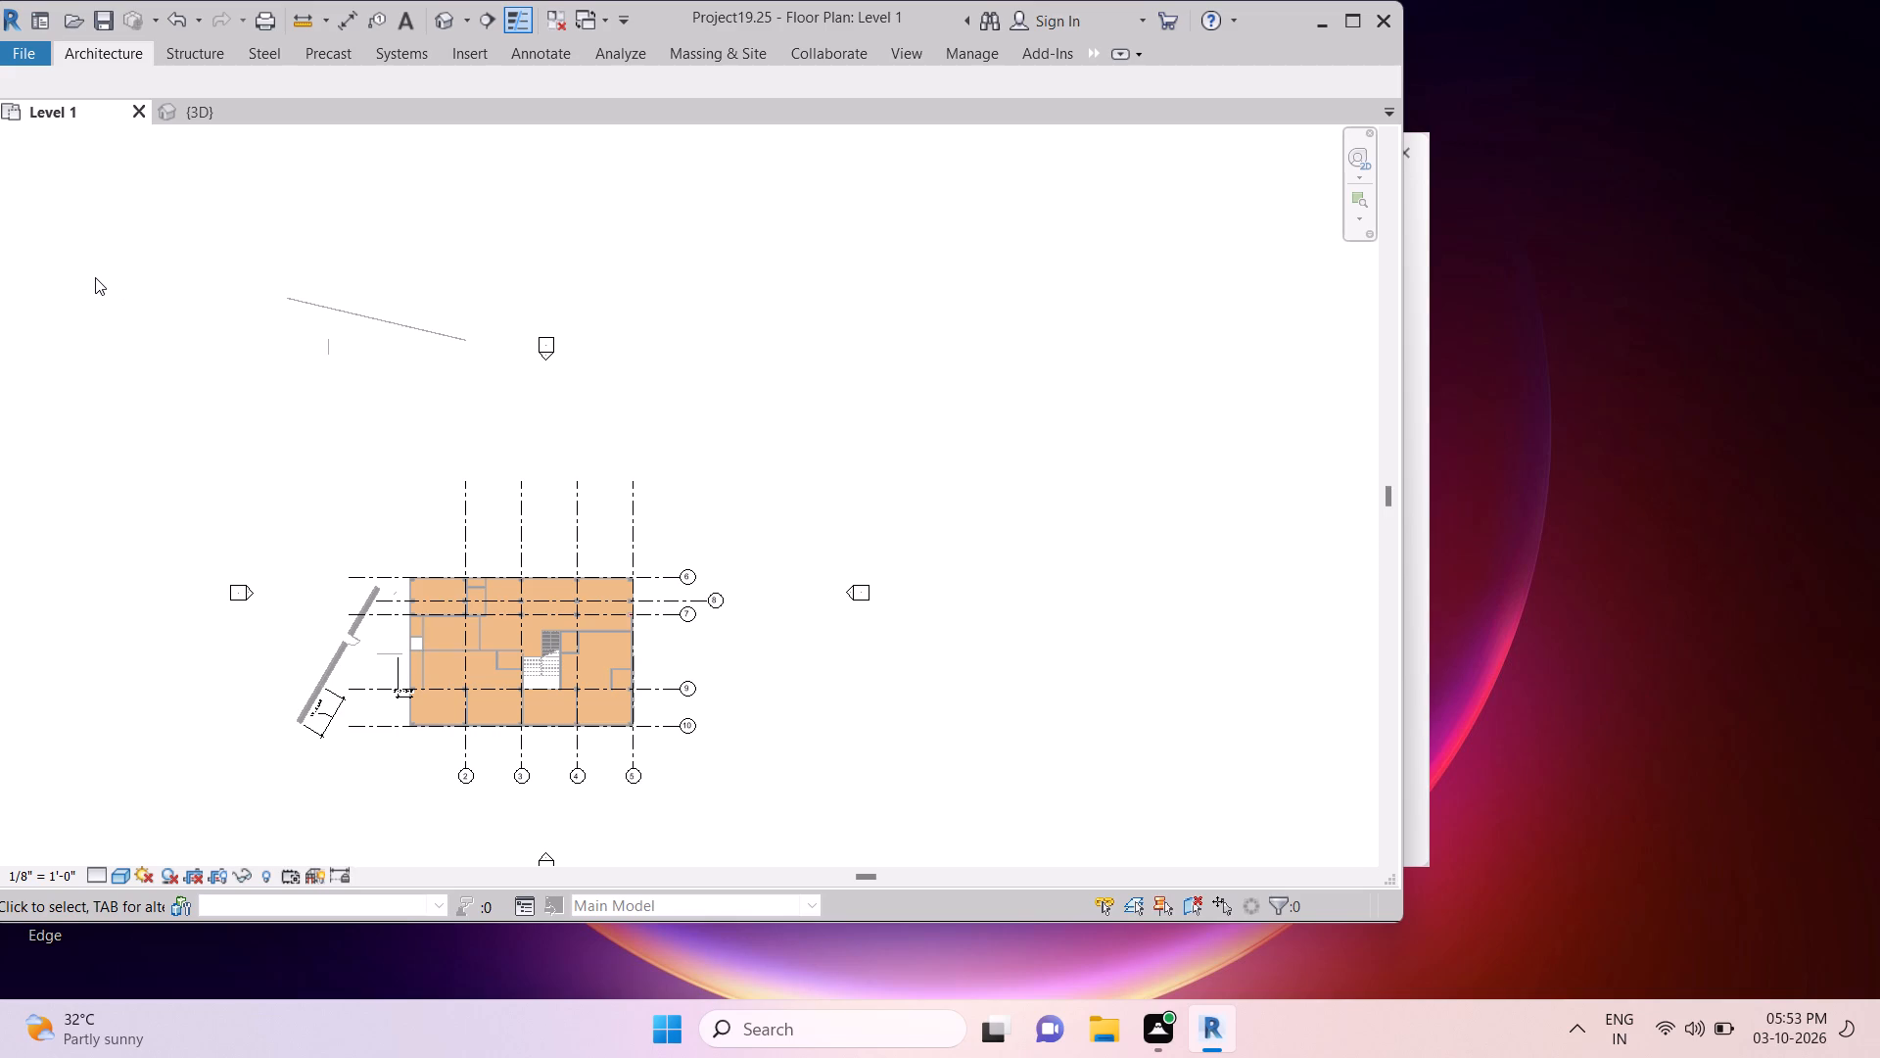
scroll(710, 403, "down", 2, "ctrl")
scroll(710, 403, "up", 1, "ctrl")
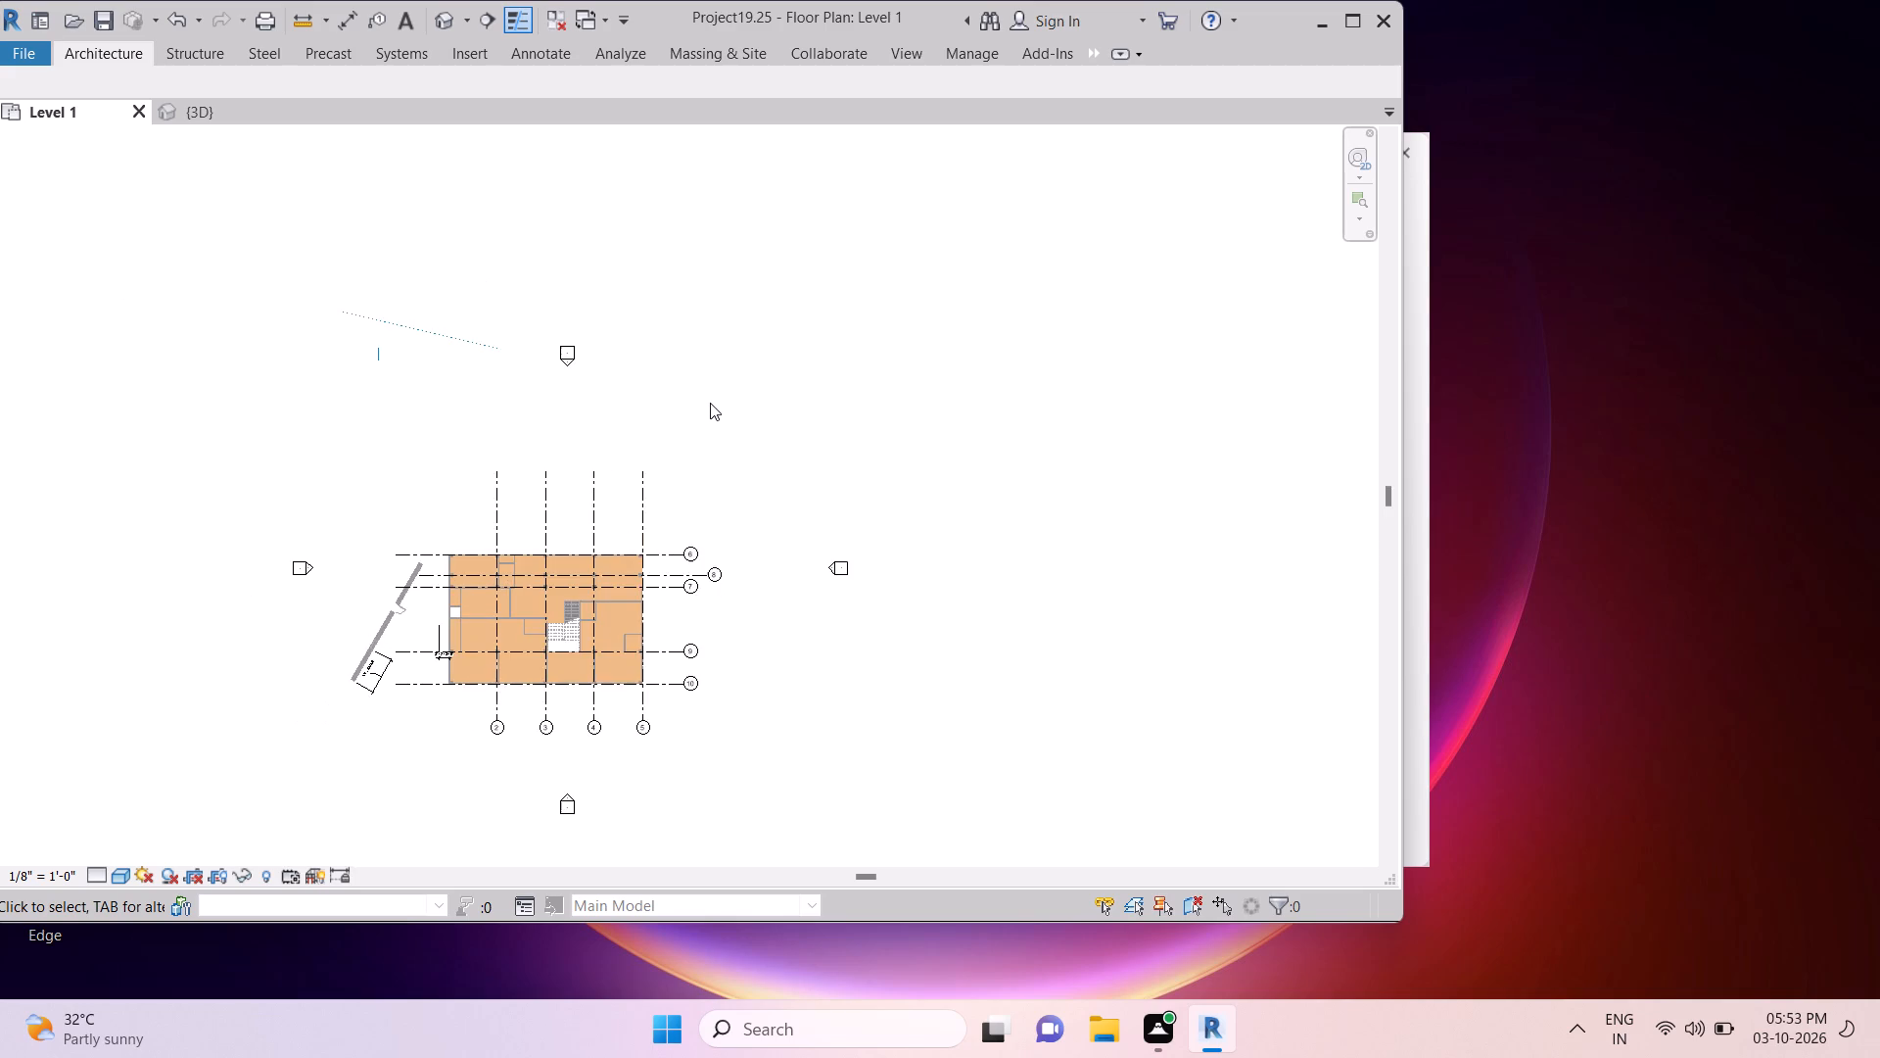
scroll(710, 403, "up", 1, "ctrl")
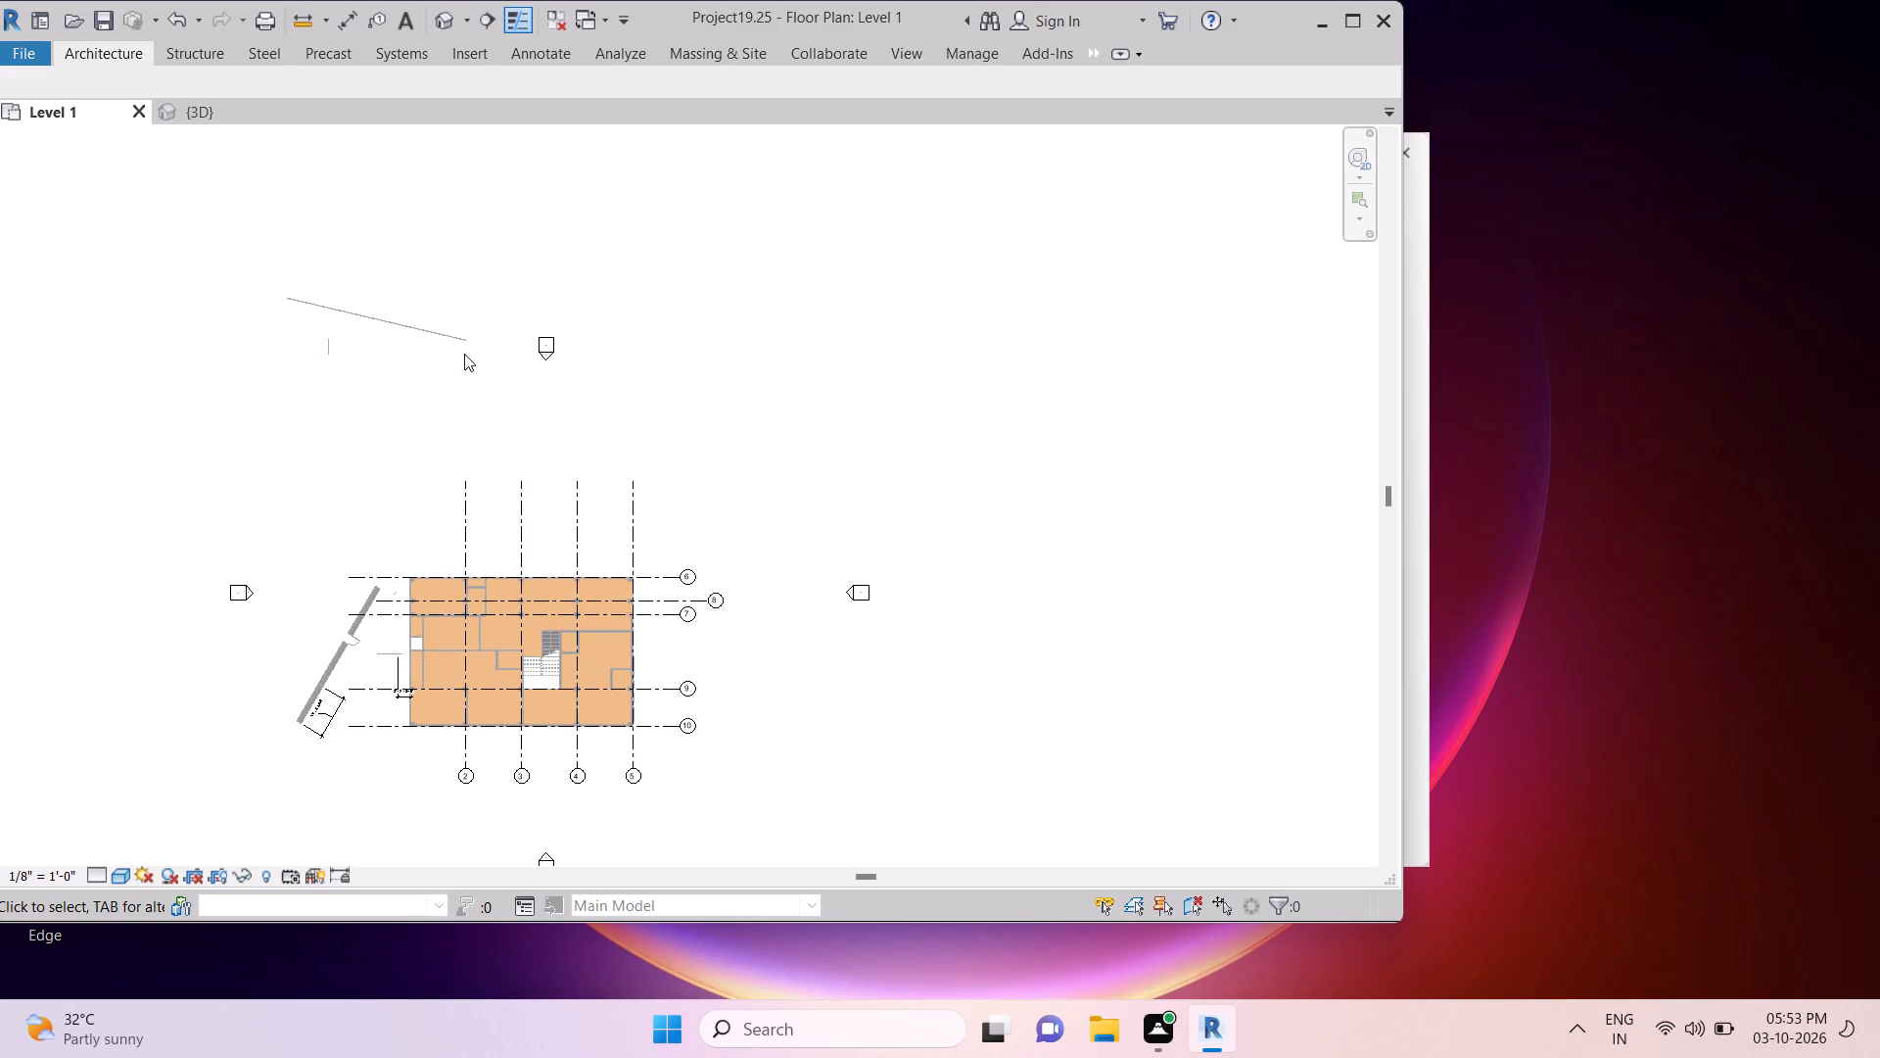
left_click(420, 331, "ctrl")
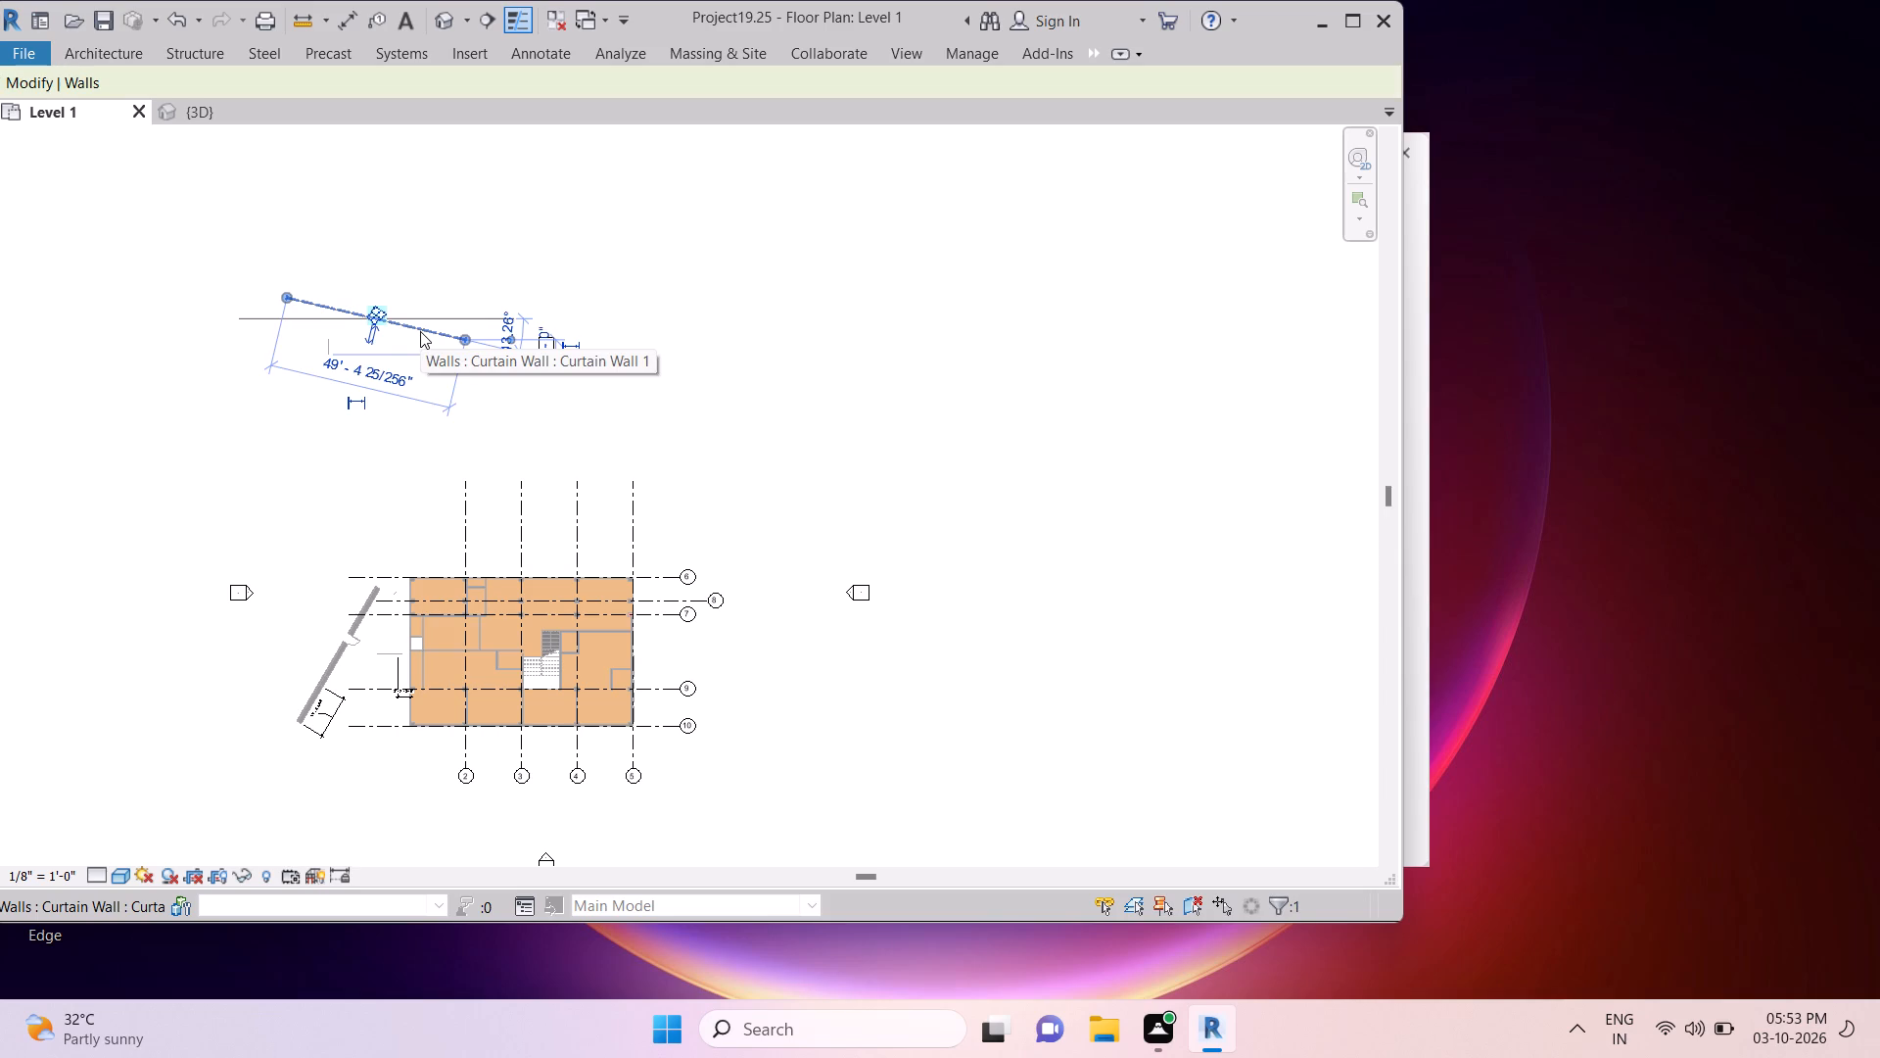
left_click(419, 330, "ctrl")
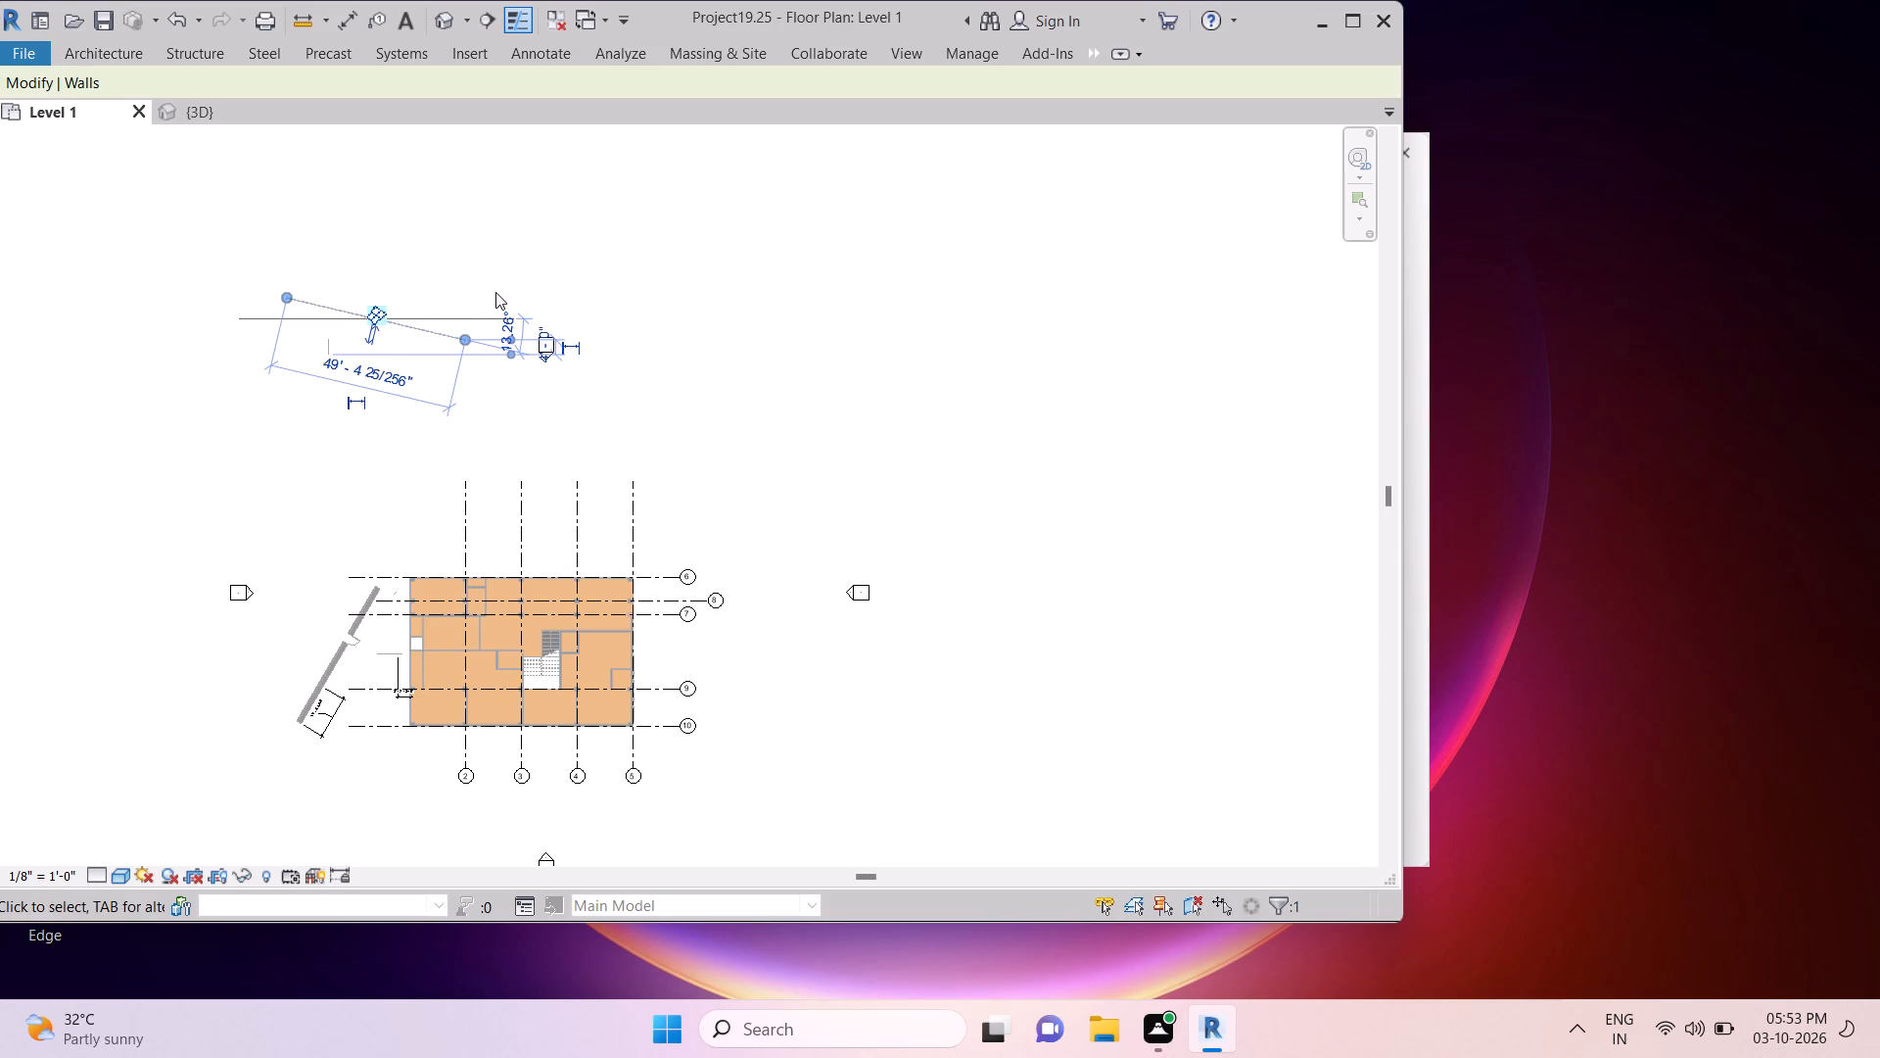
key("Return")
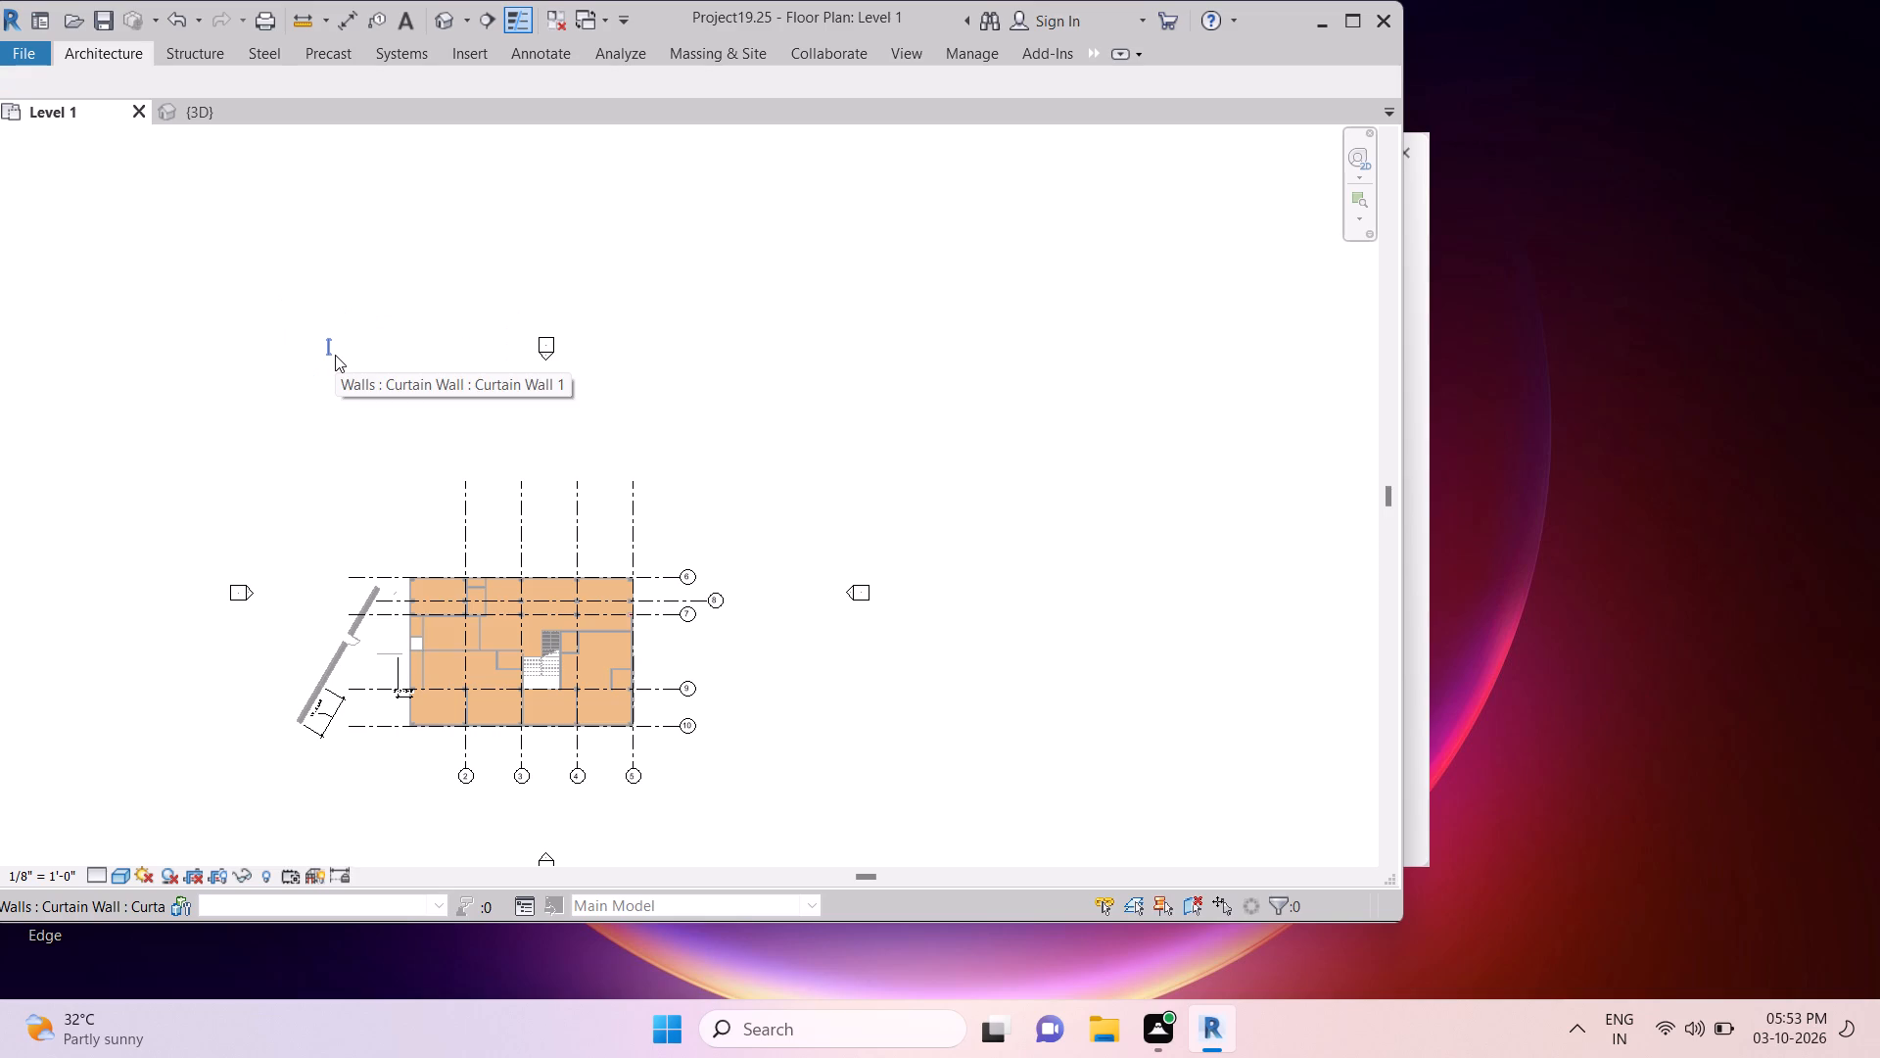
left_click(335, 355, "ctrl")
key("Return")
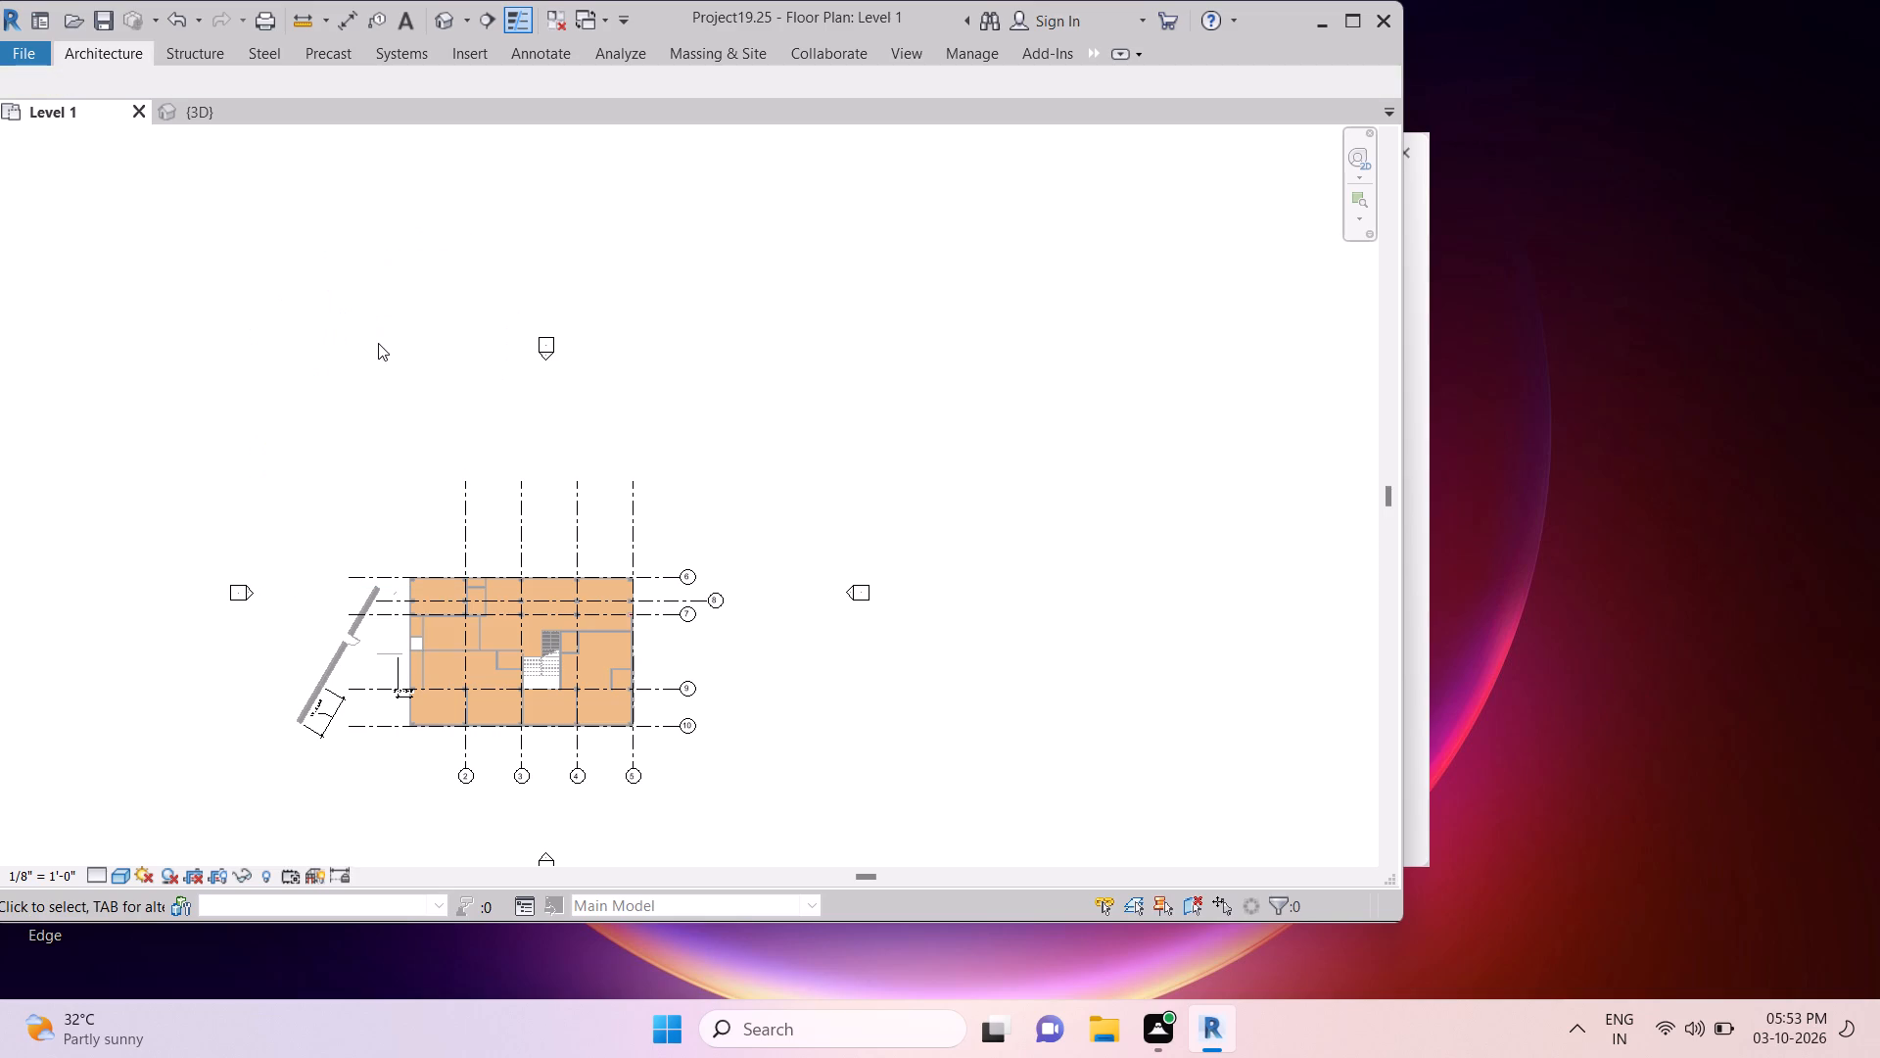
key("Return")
Draw a horizontal Interior - 5" Partition (2-hr) wall about 64' long northwest of the building, tracing back over it with a second one.
left_click(89, 52, "ctrl")
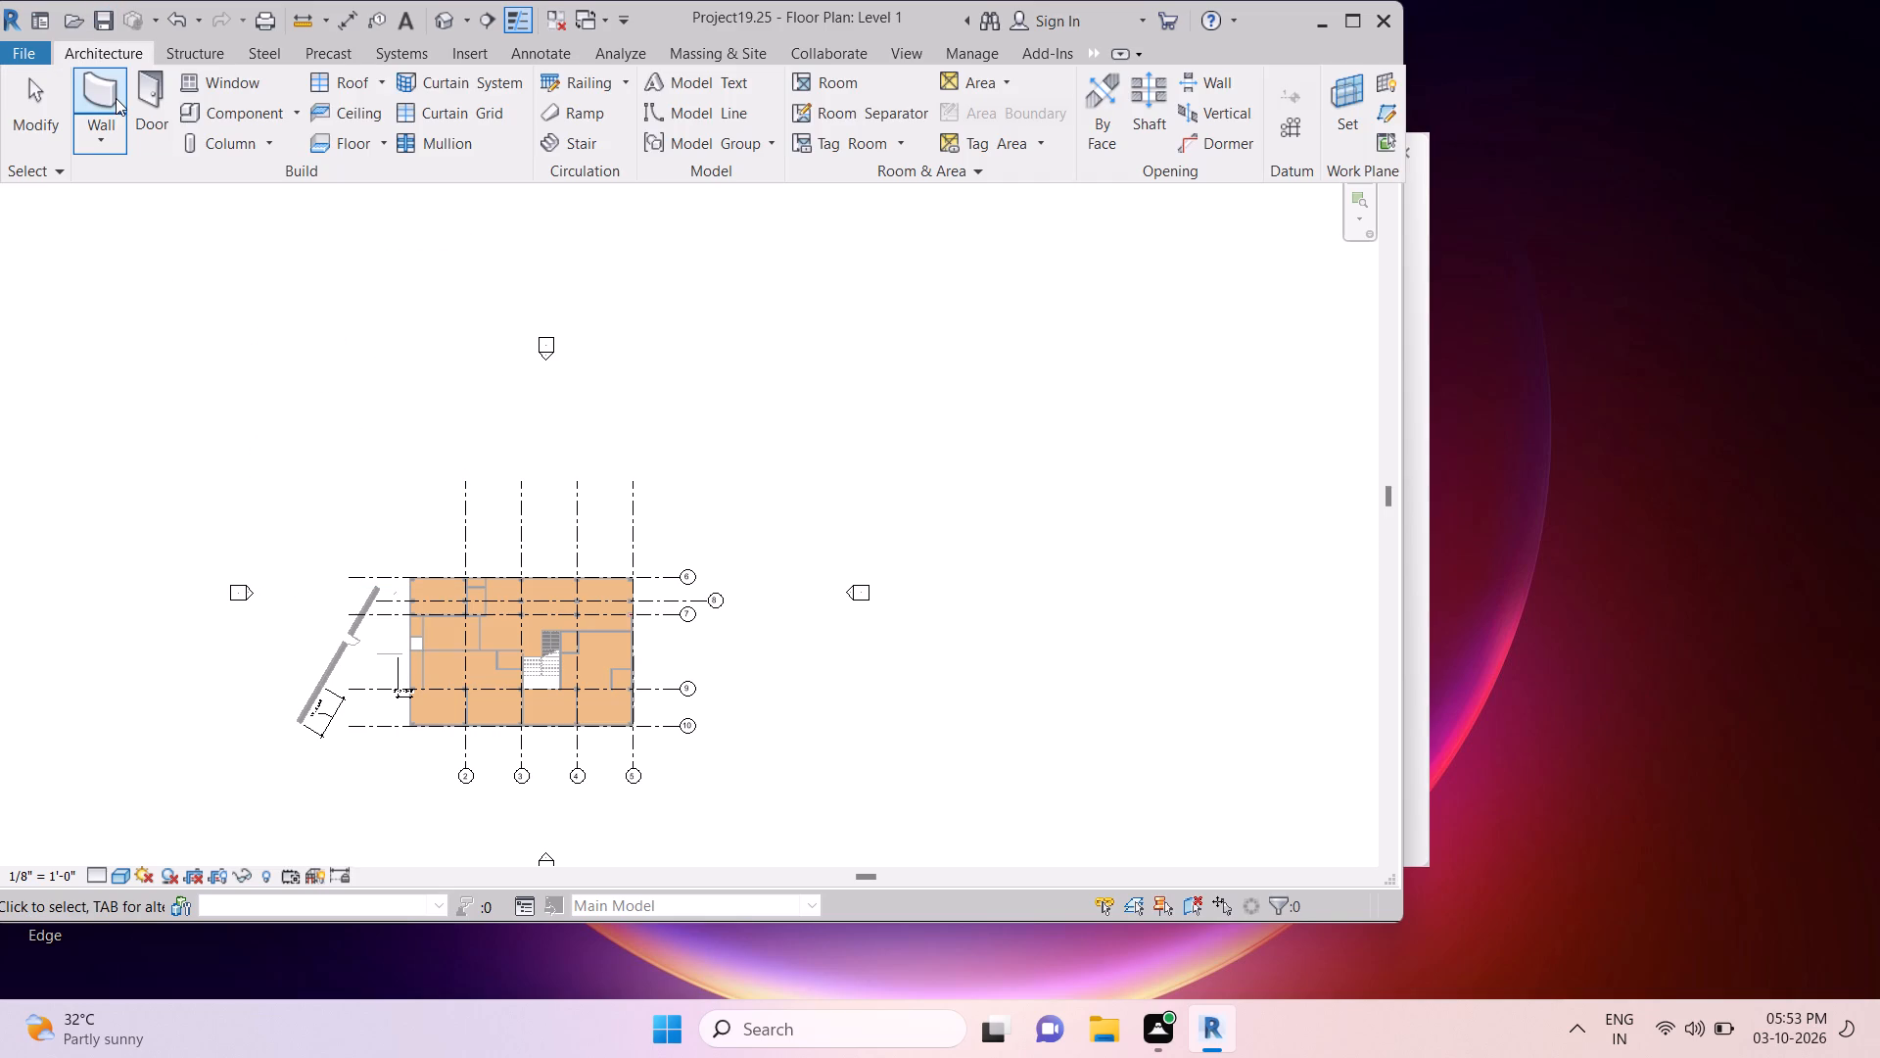
left_click(107, 98, "ctrl")
left_click(111, 129, "ctrl")
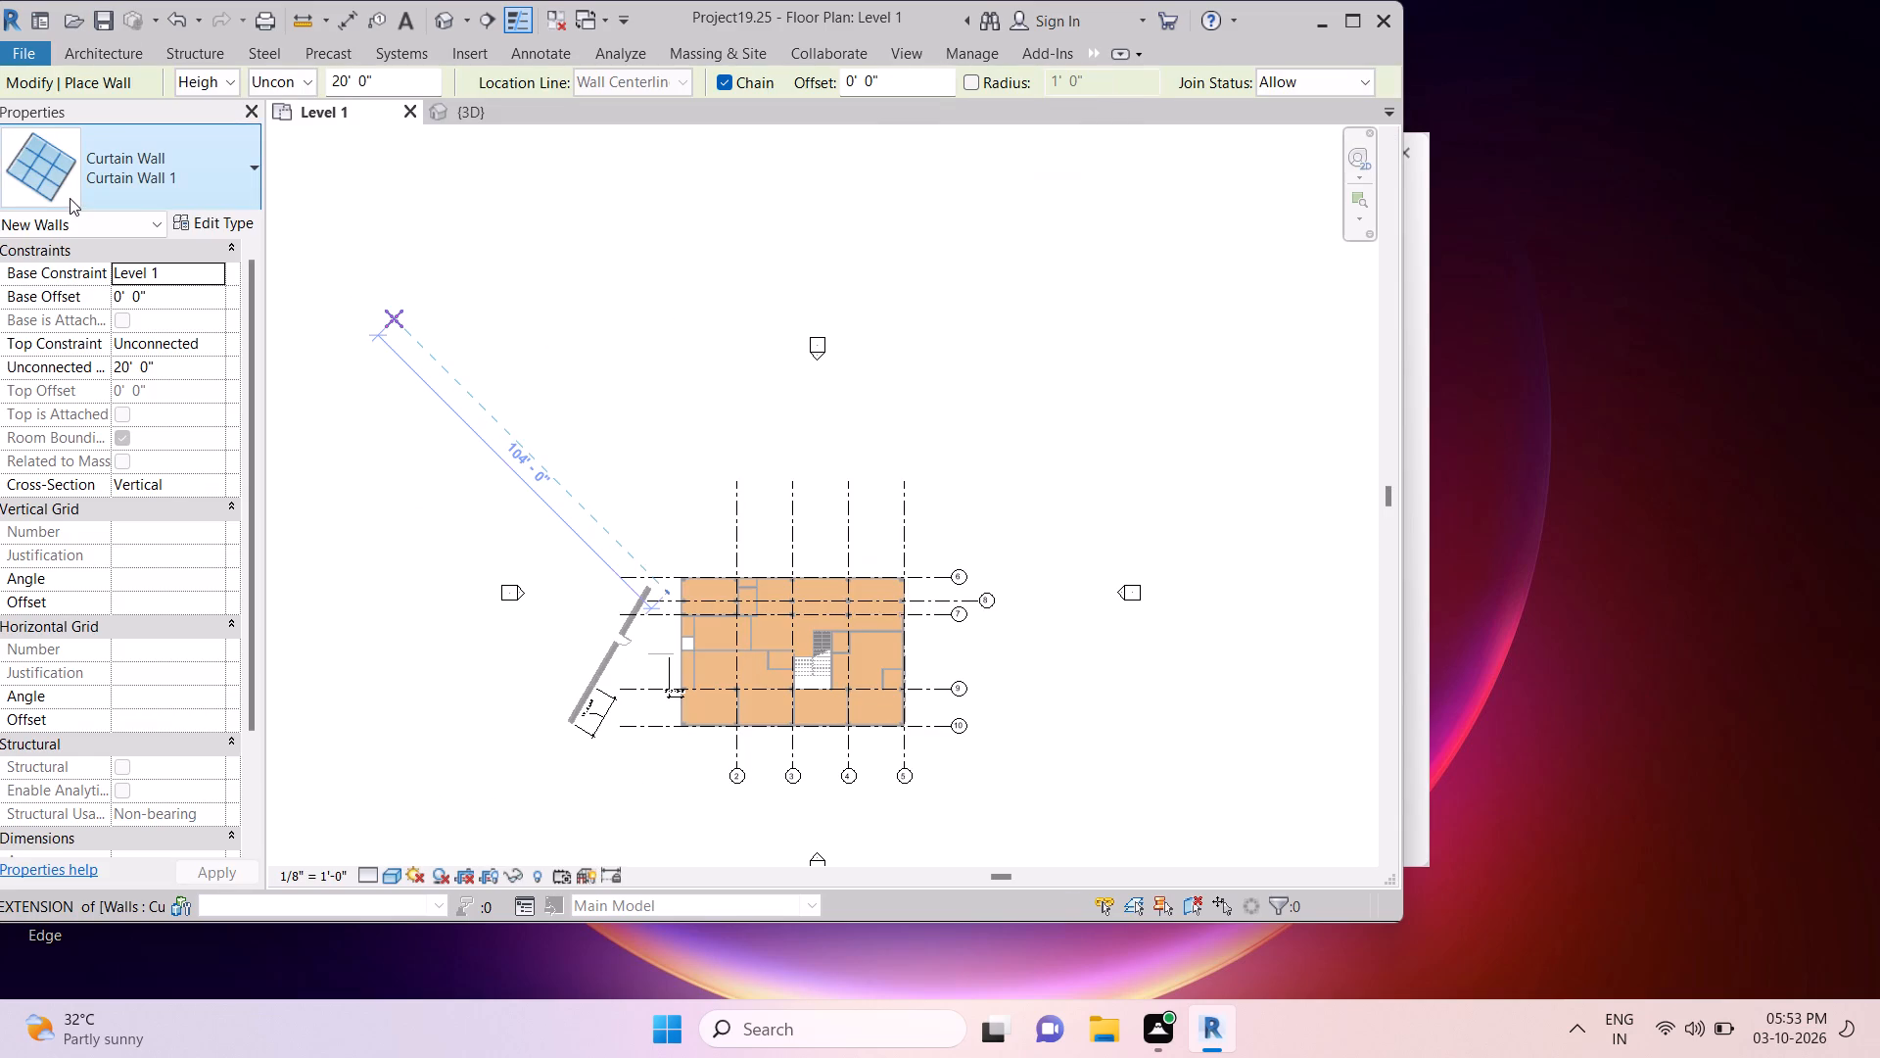
left_click(160, 166, "ctrl")
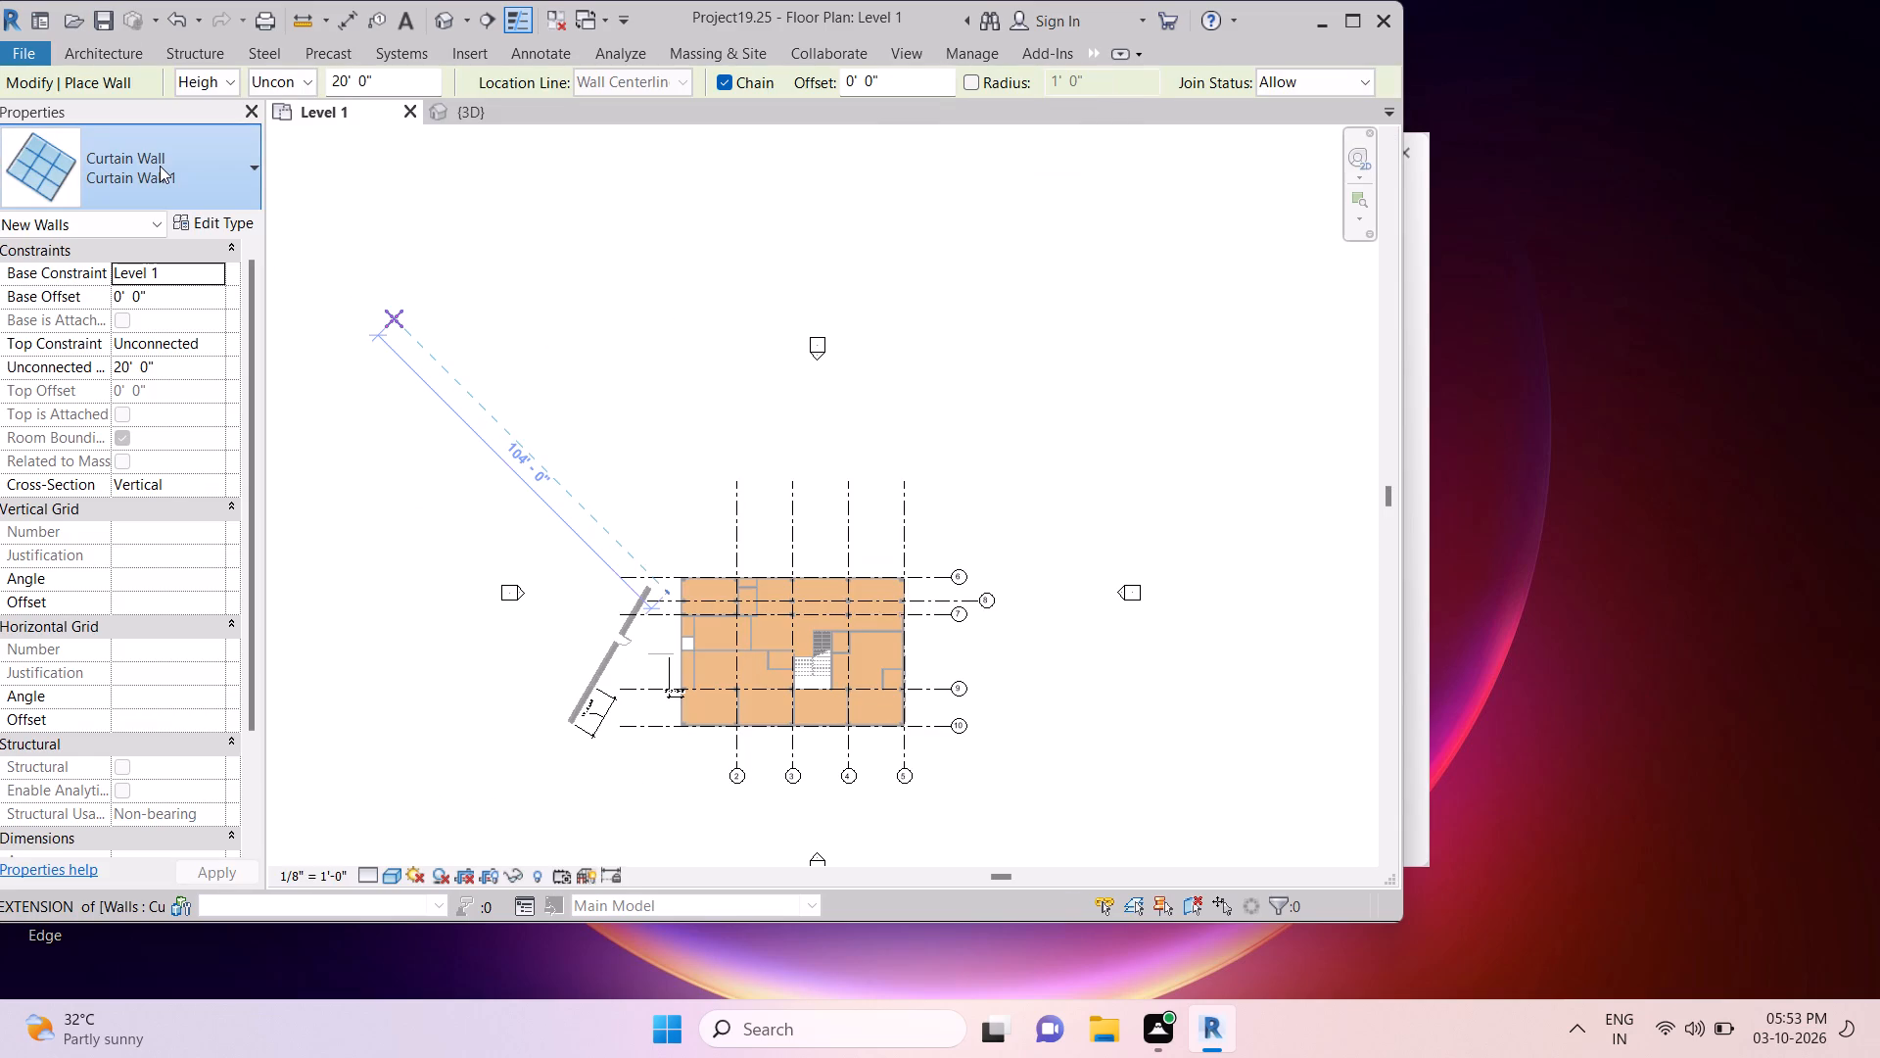
left_click(245, 176, "ctrl")
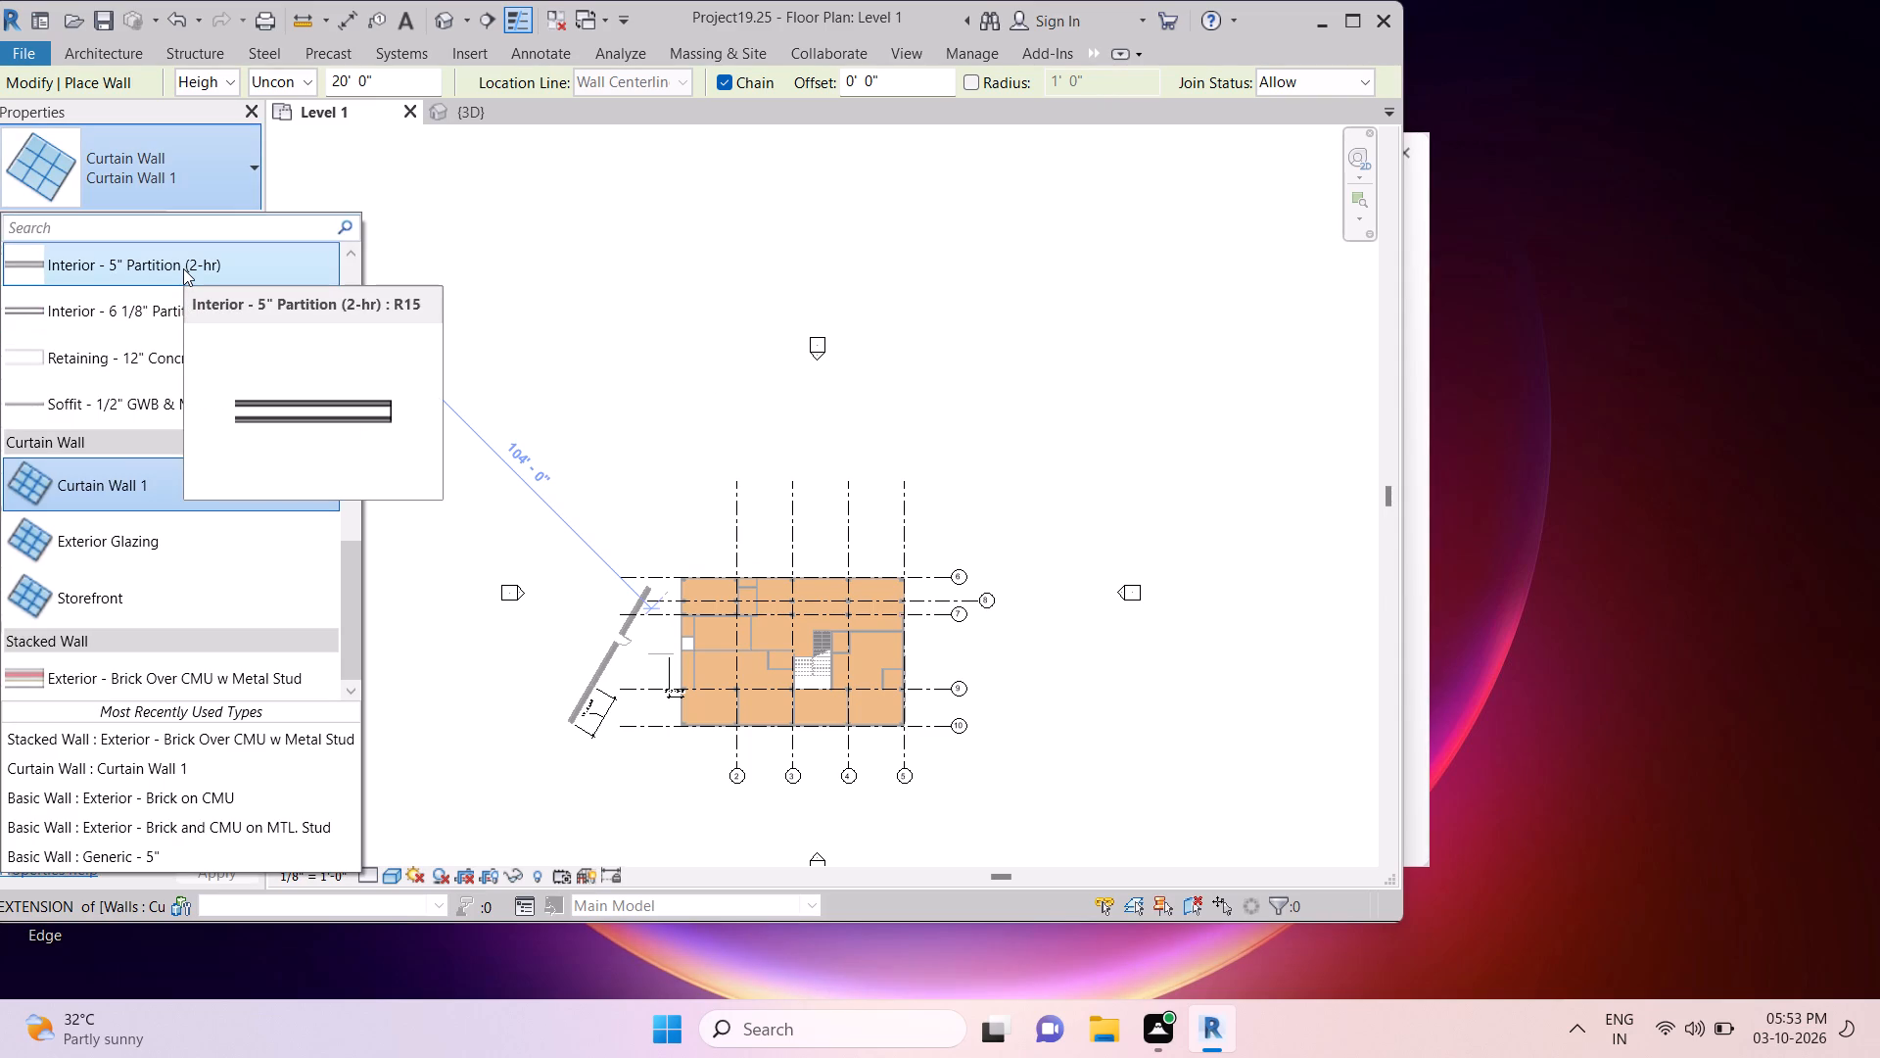
left_click(183, 268, "ctrl")
left_click_drag(465, 325, 459, 397, "ctrl")
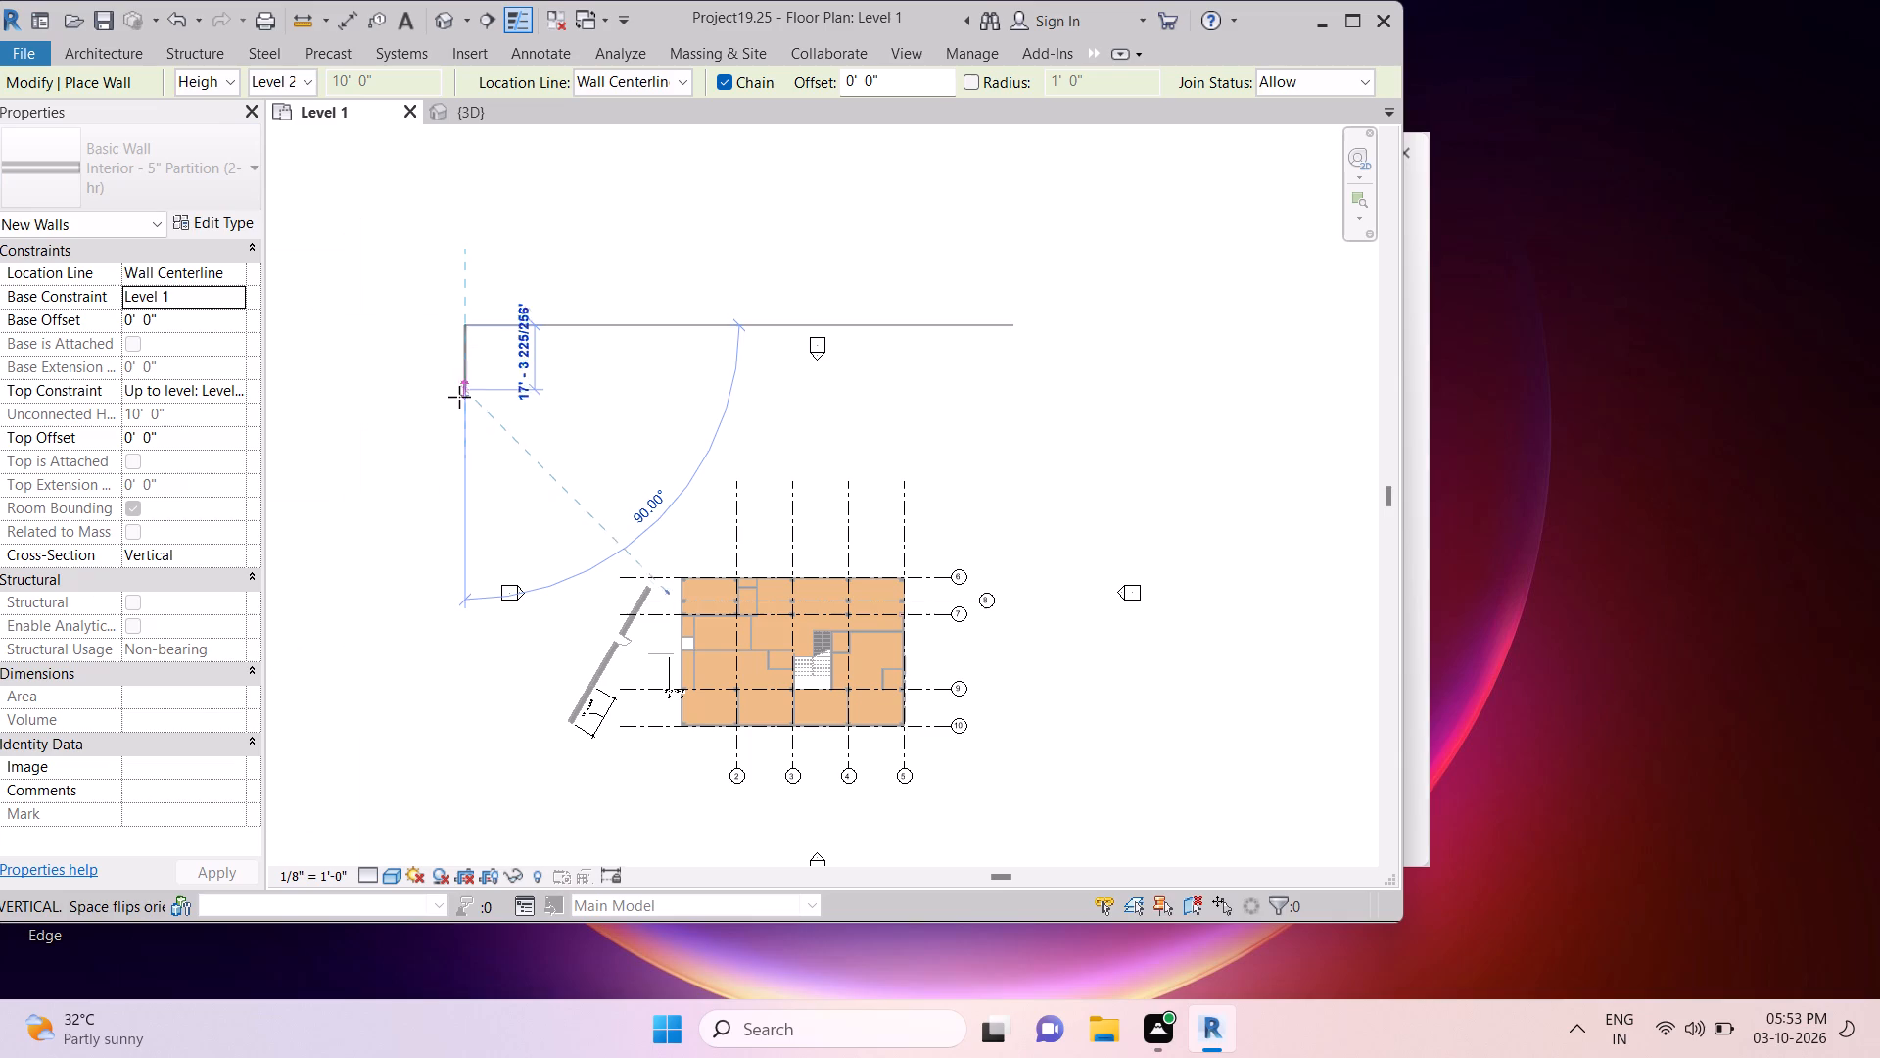
left_click_drag(459, 397, 447, 307, "ctrl")
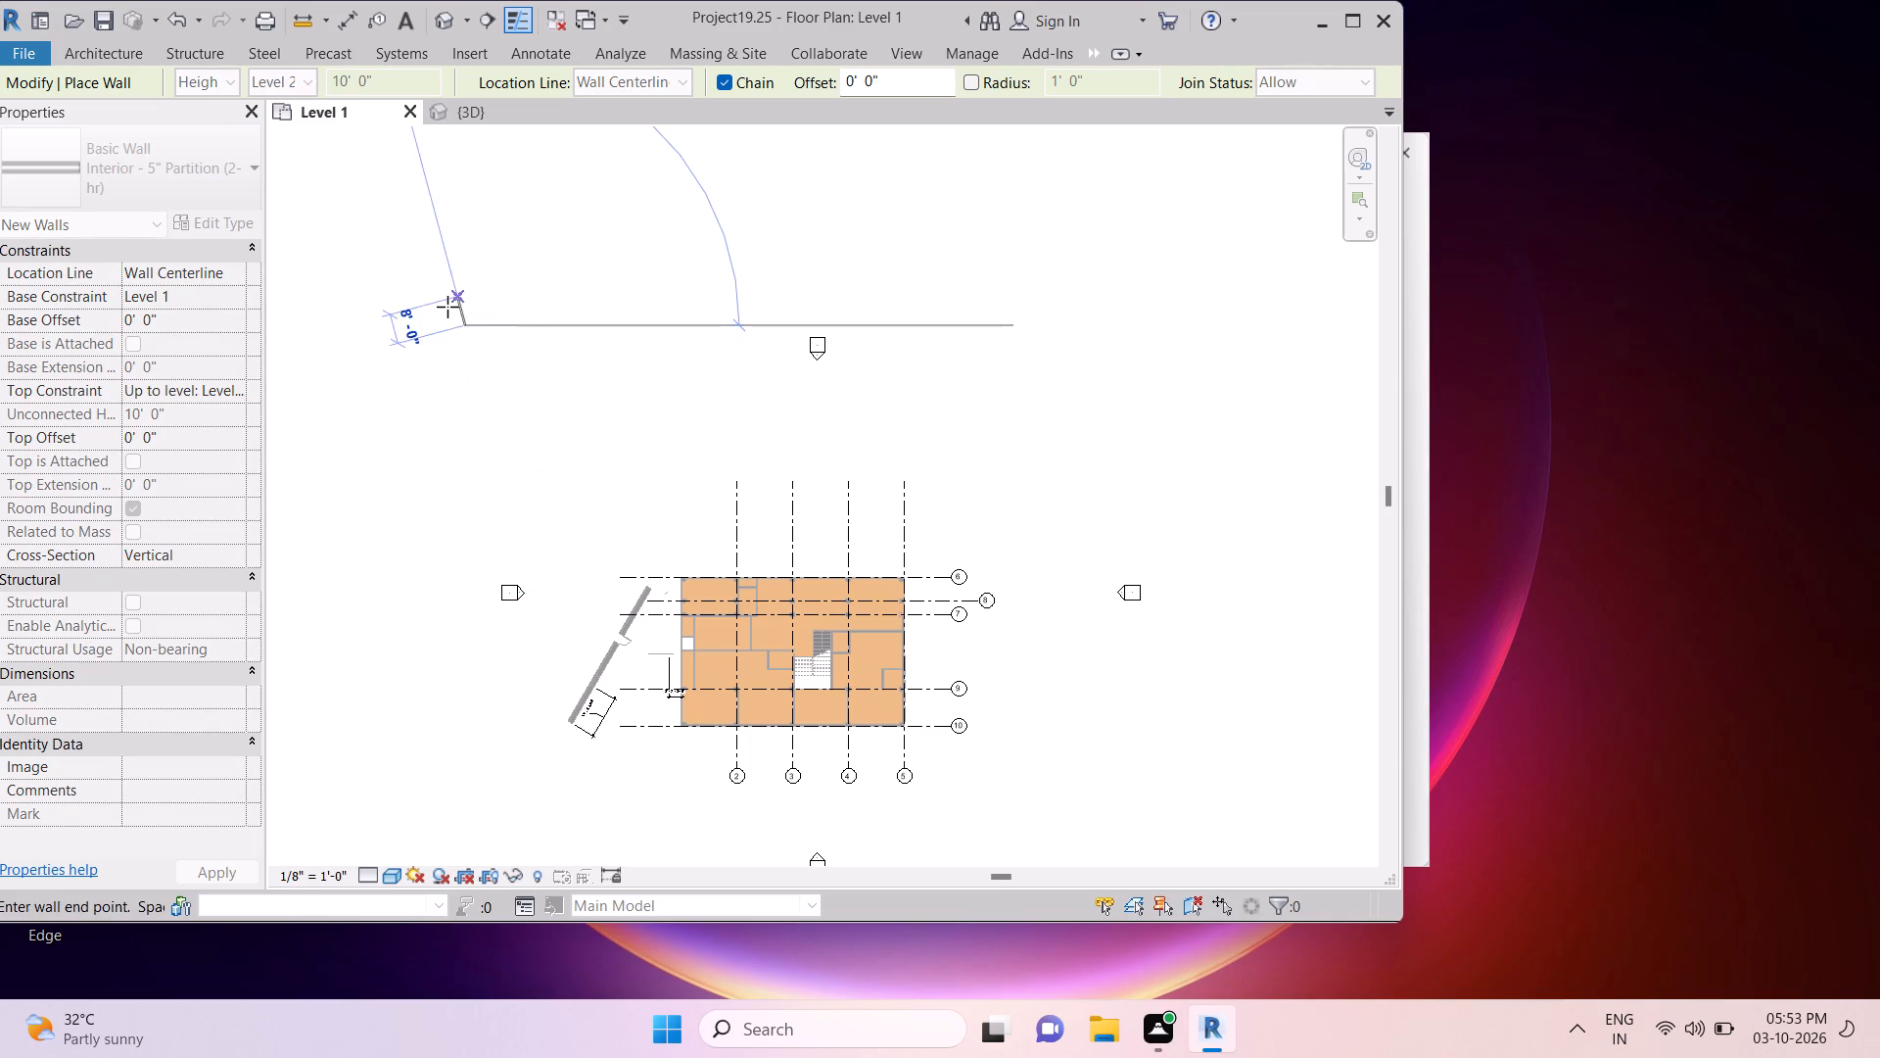
left_click_drag(447, 307, 443, 322, "ctrl")
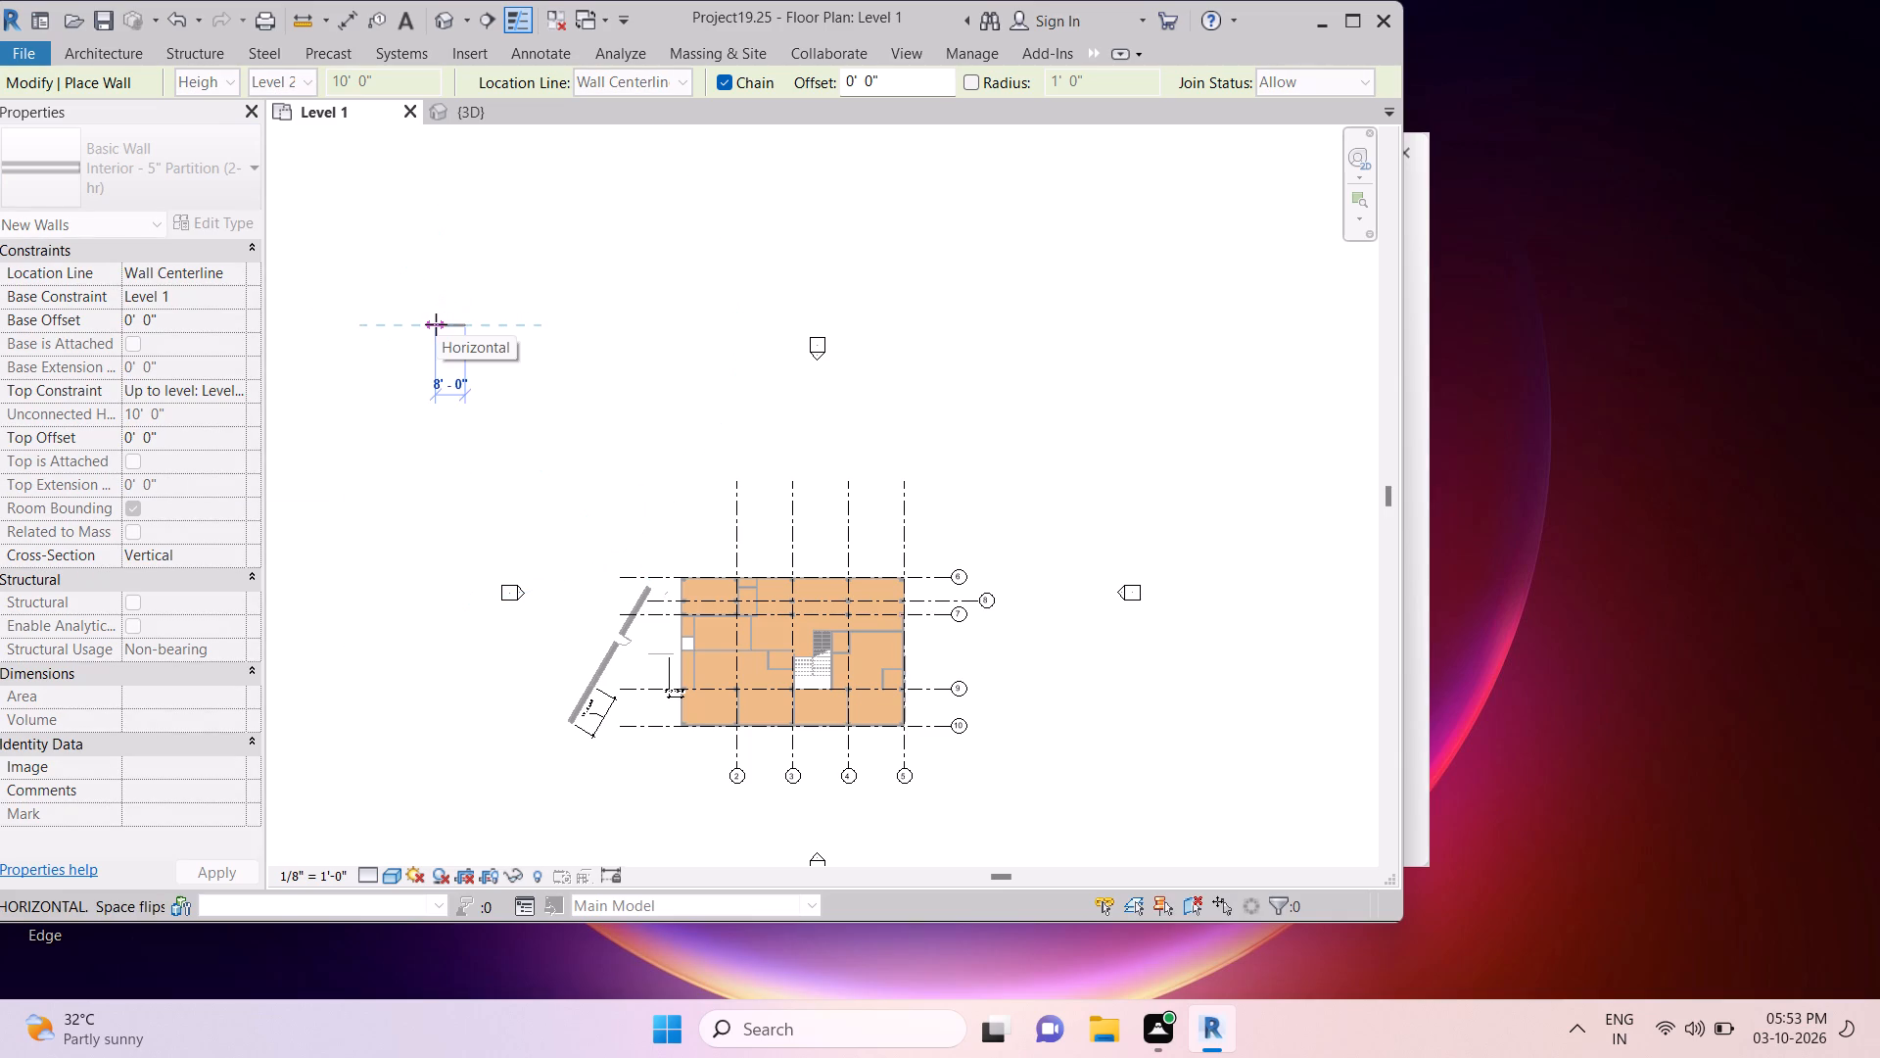
key("Return")
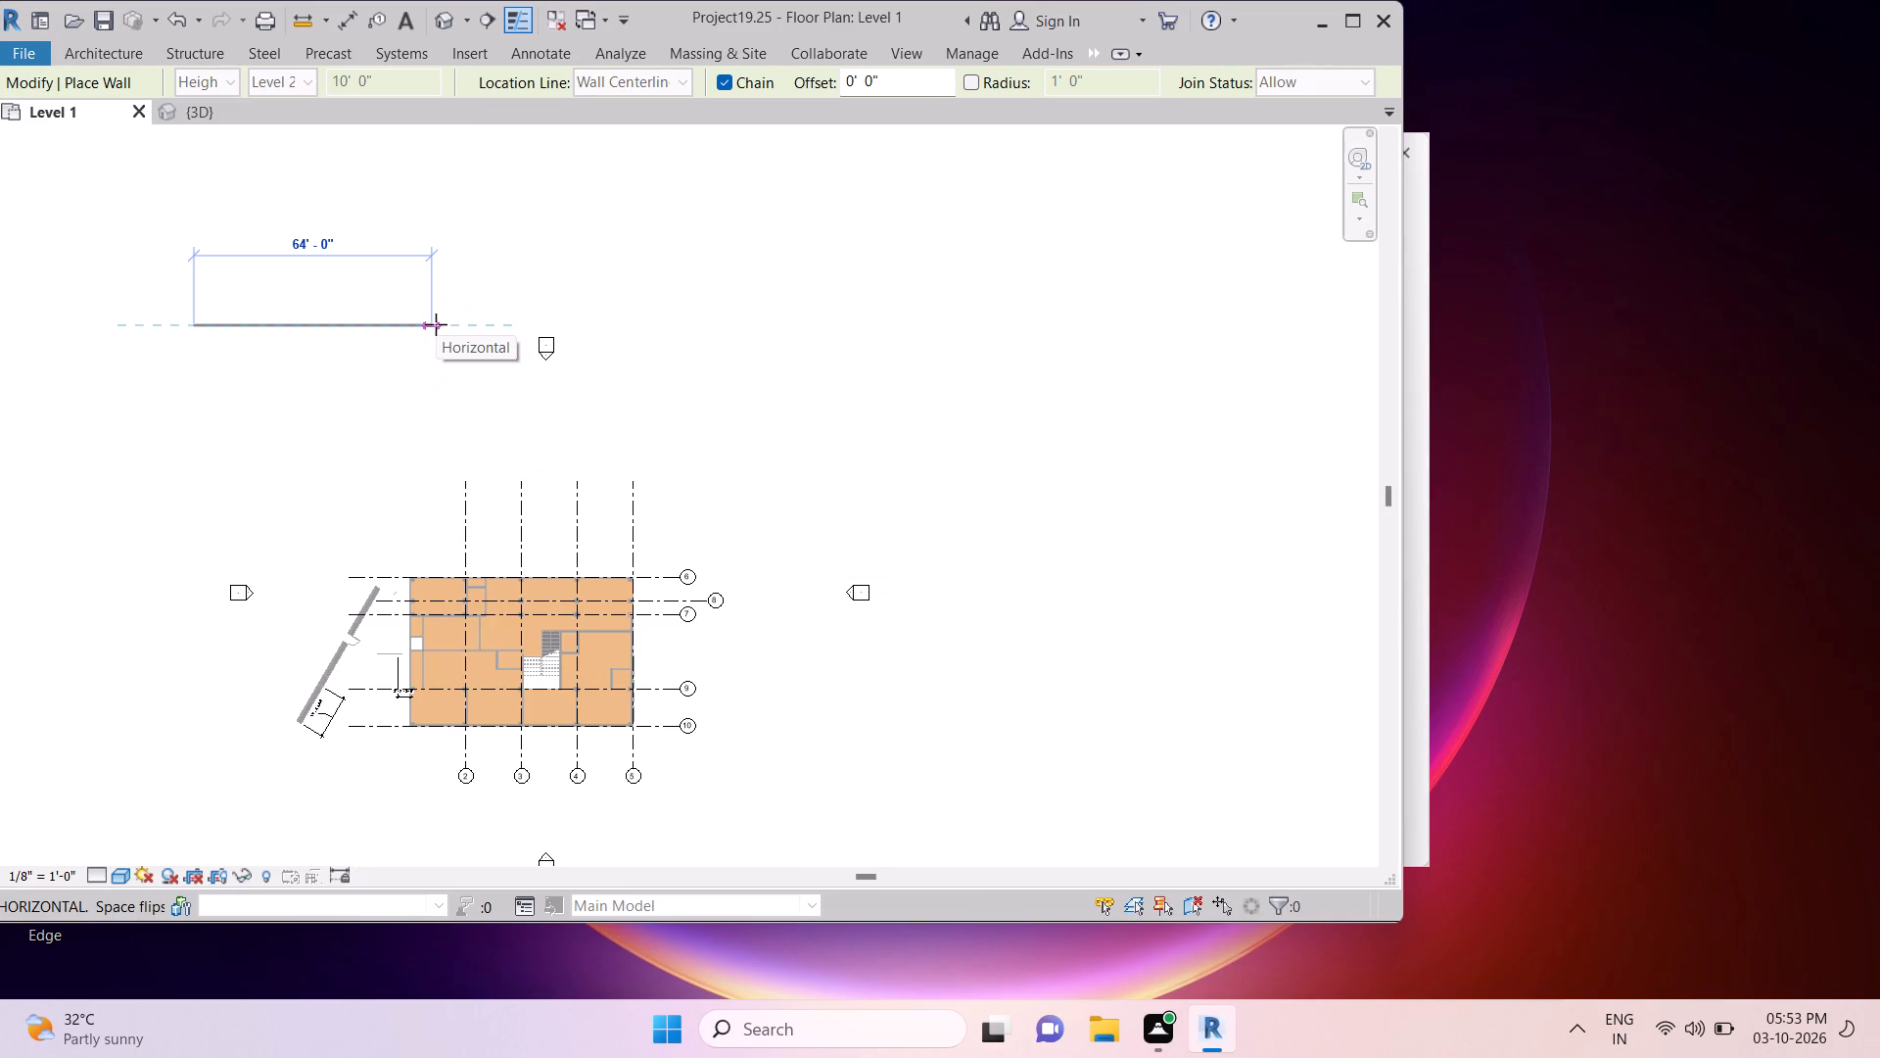
left_click(436, 324, "ctrl")
key("Return")
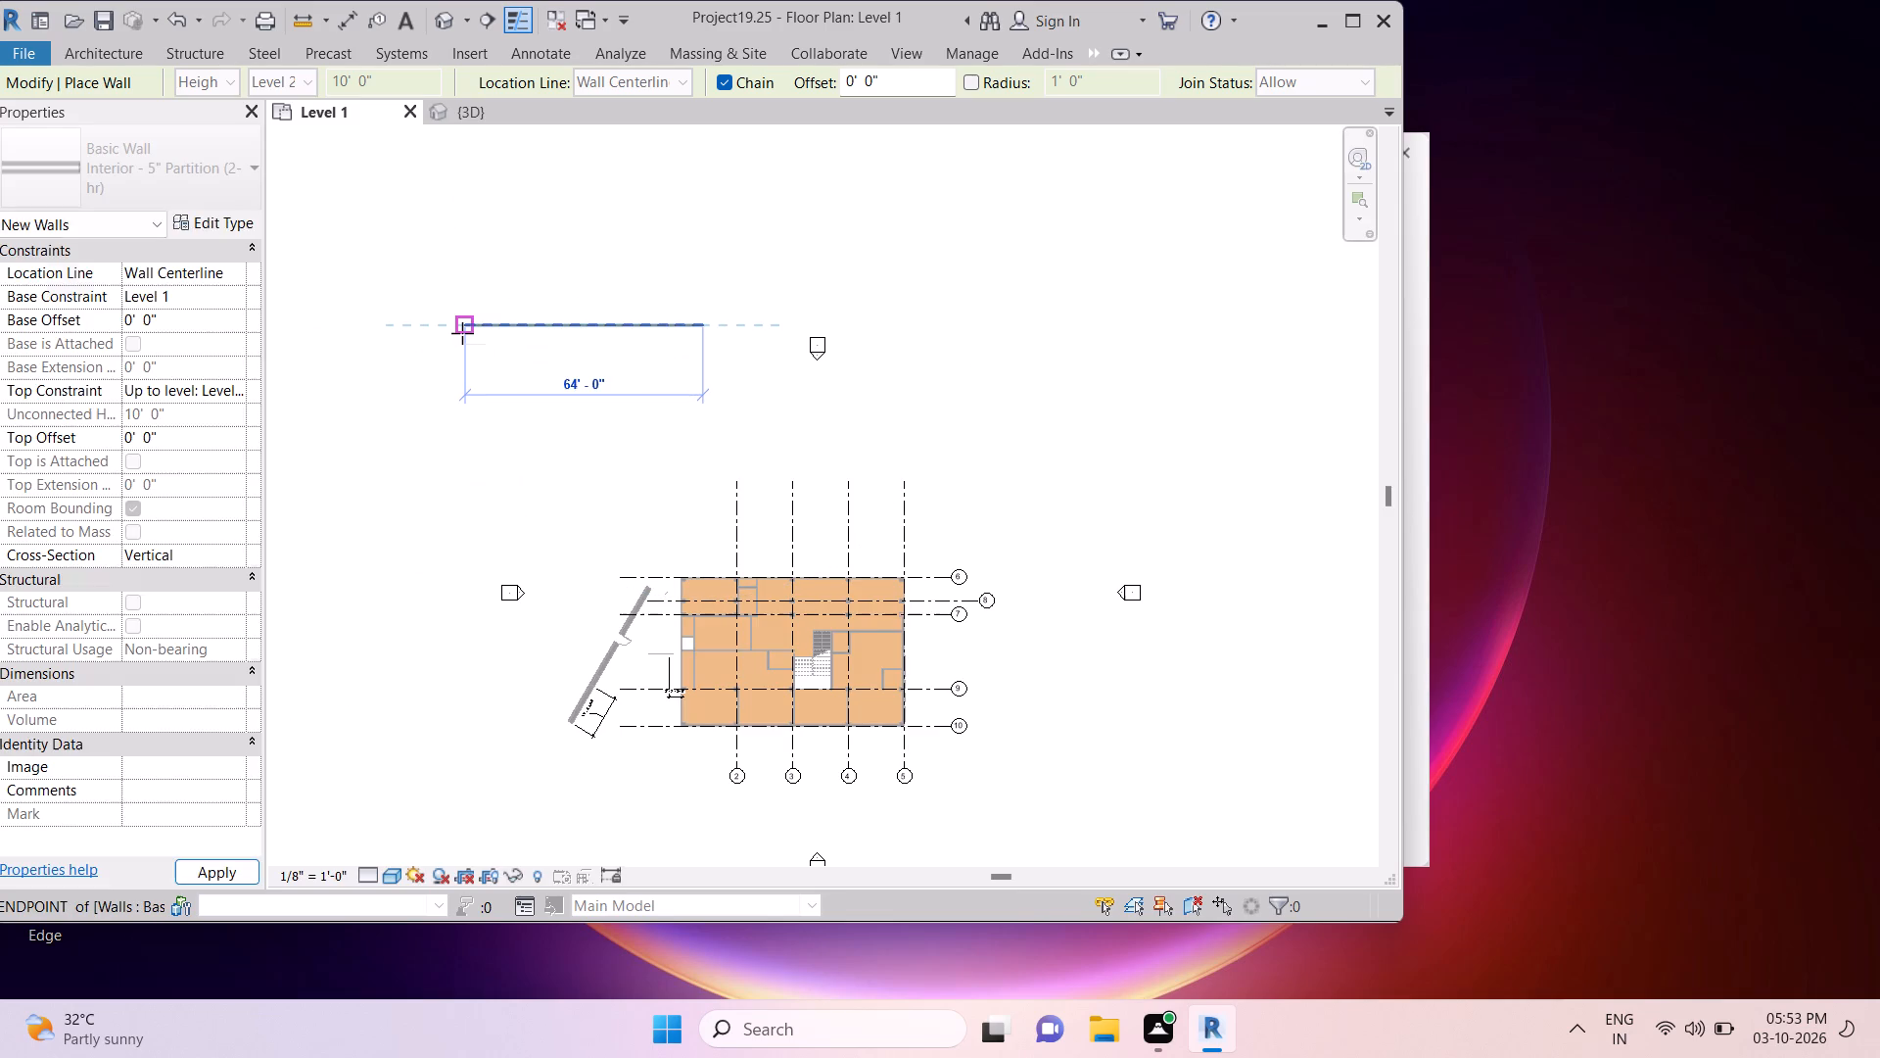
left_click(462, 333, "ctrl")
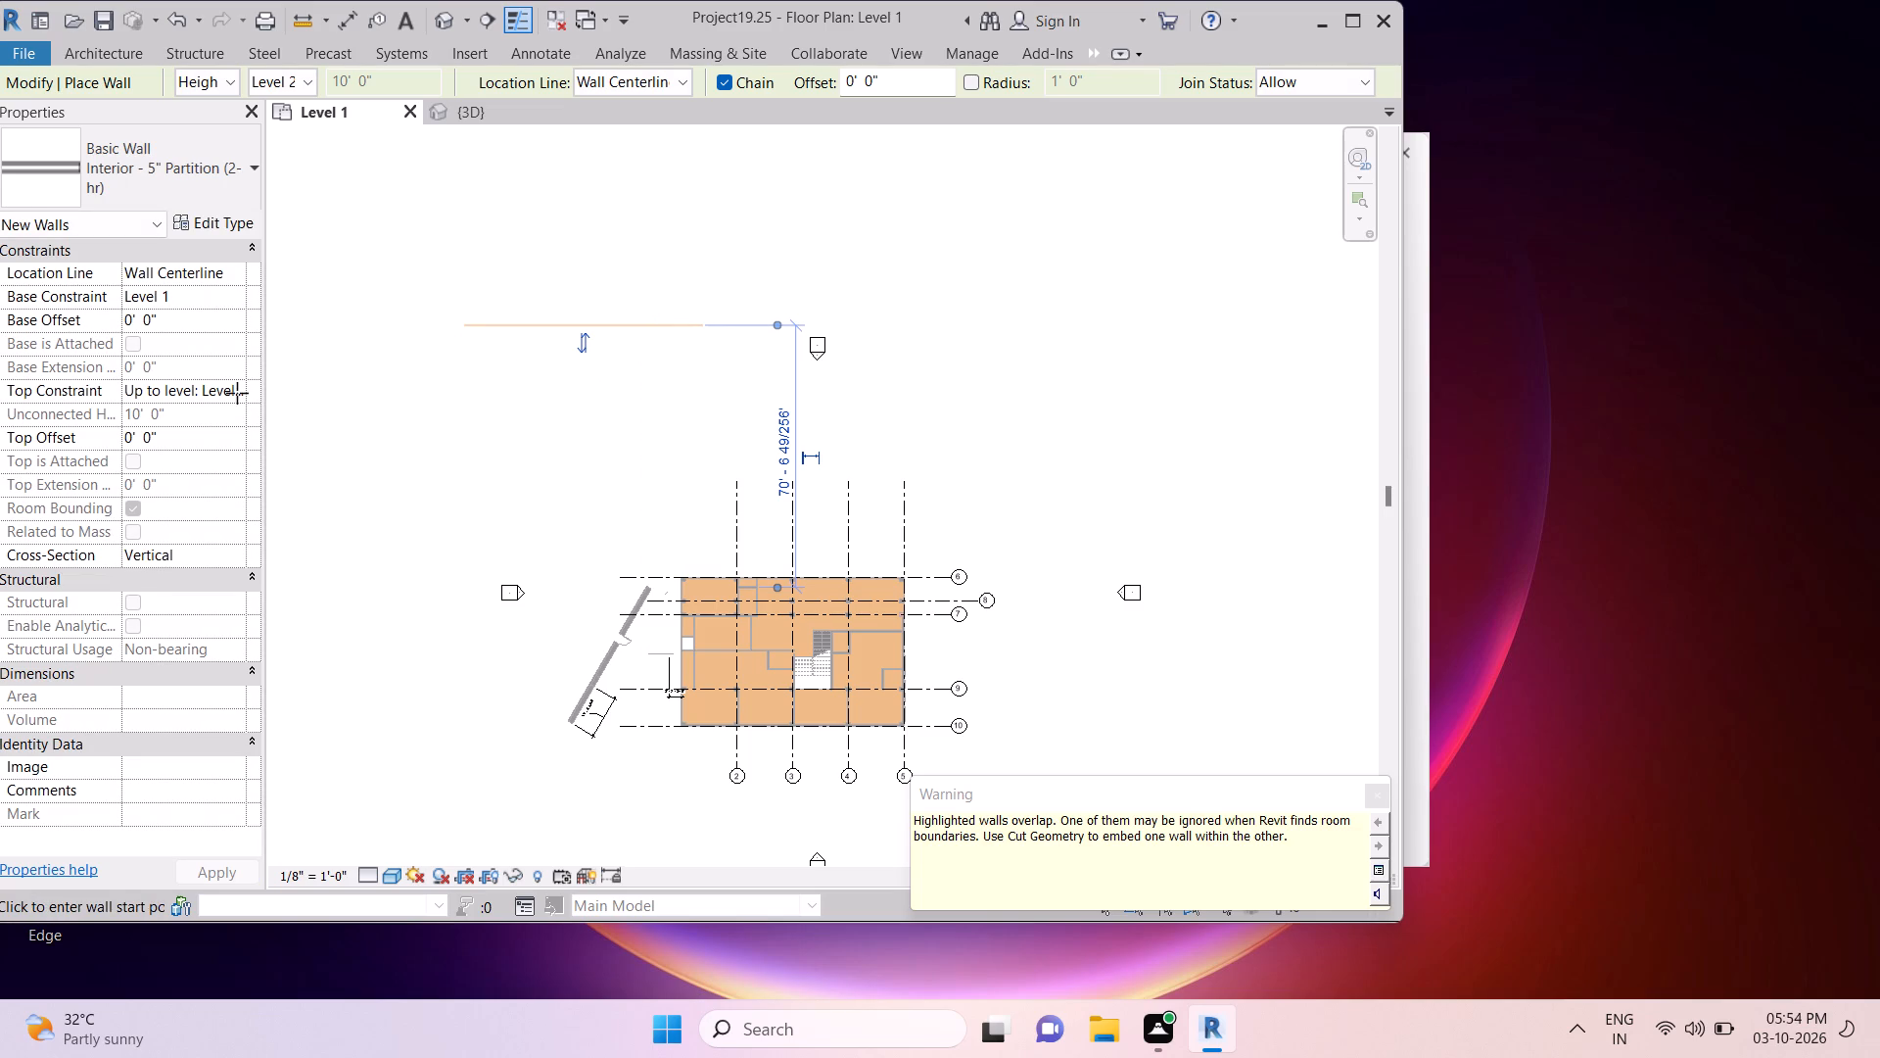
Draw connected partition walls north of the building: a short horizontal, a slant up, a 56' slant down and a 68' horizontal.
left_click(634, 389, "ctrl")
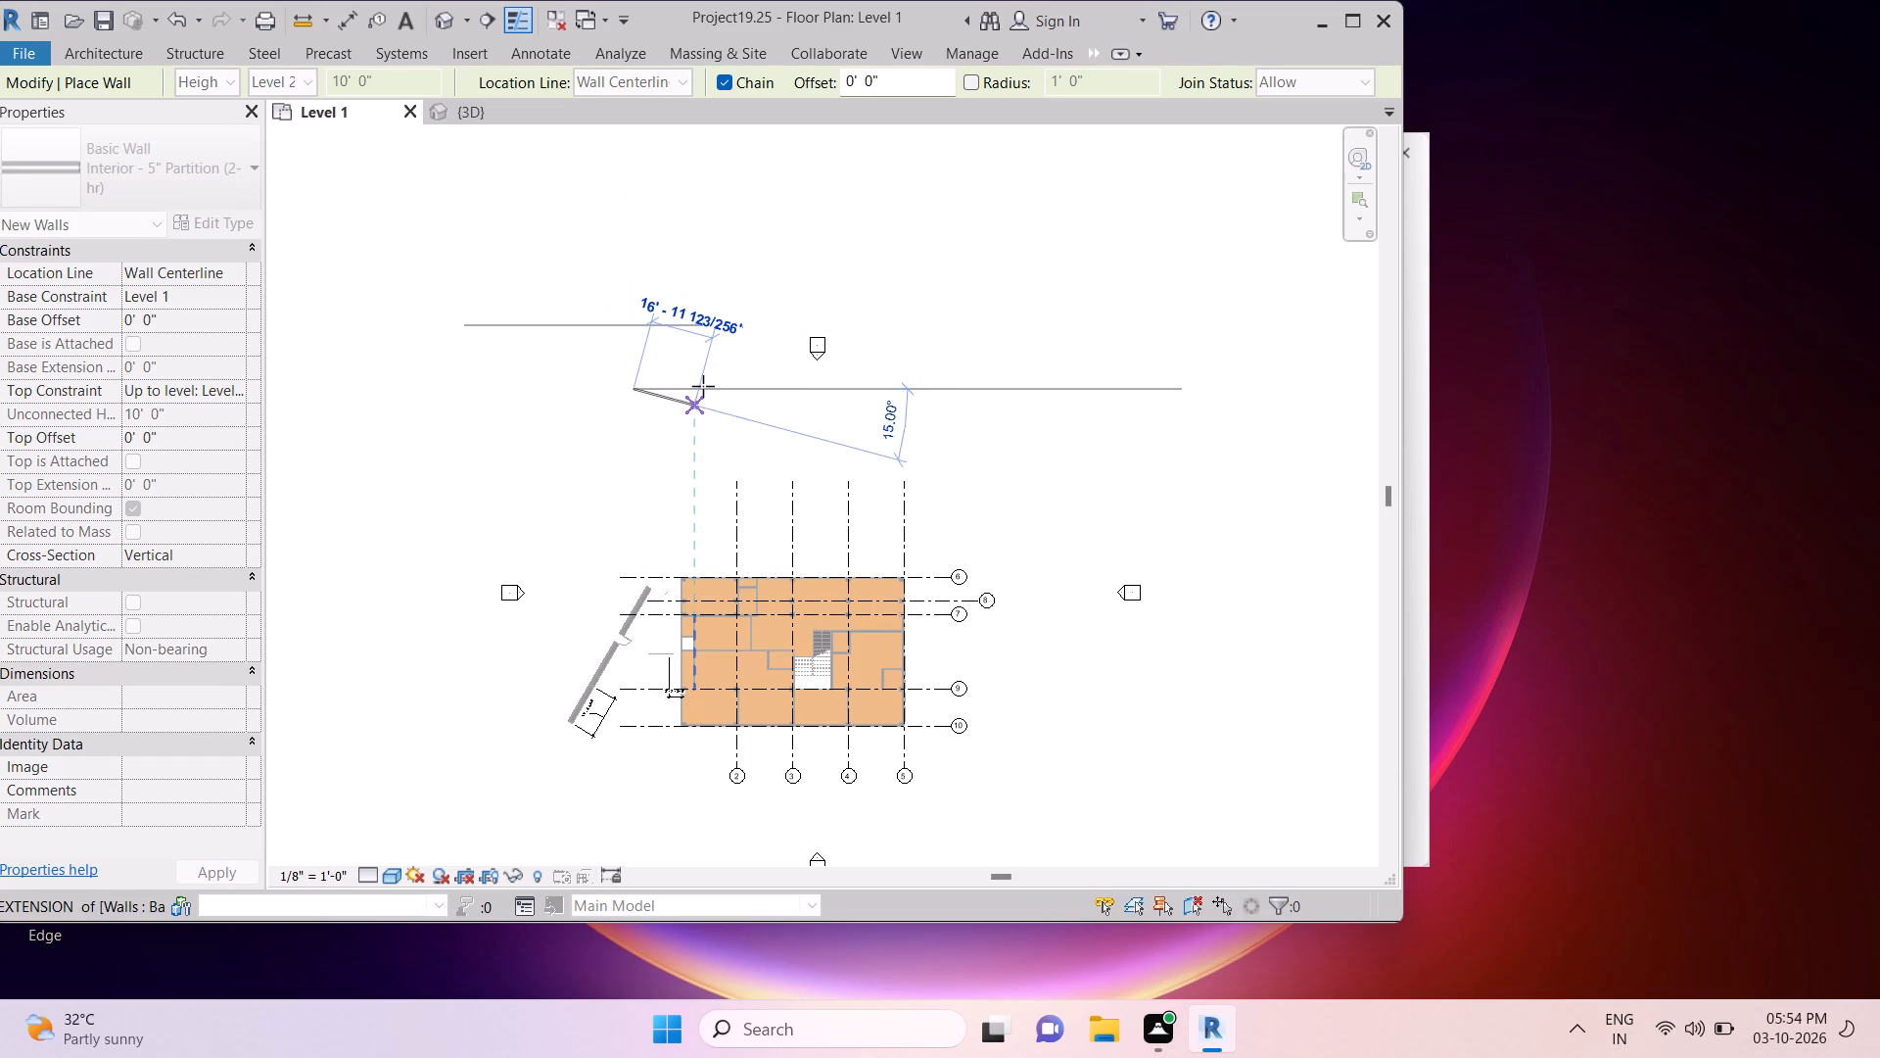
left_click(704, 386, "ctrl")
left_click(751, 294, "ctrl")
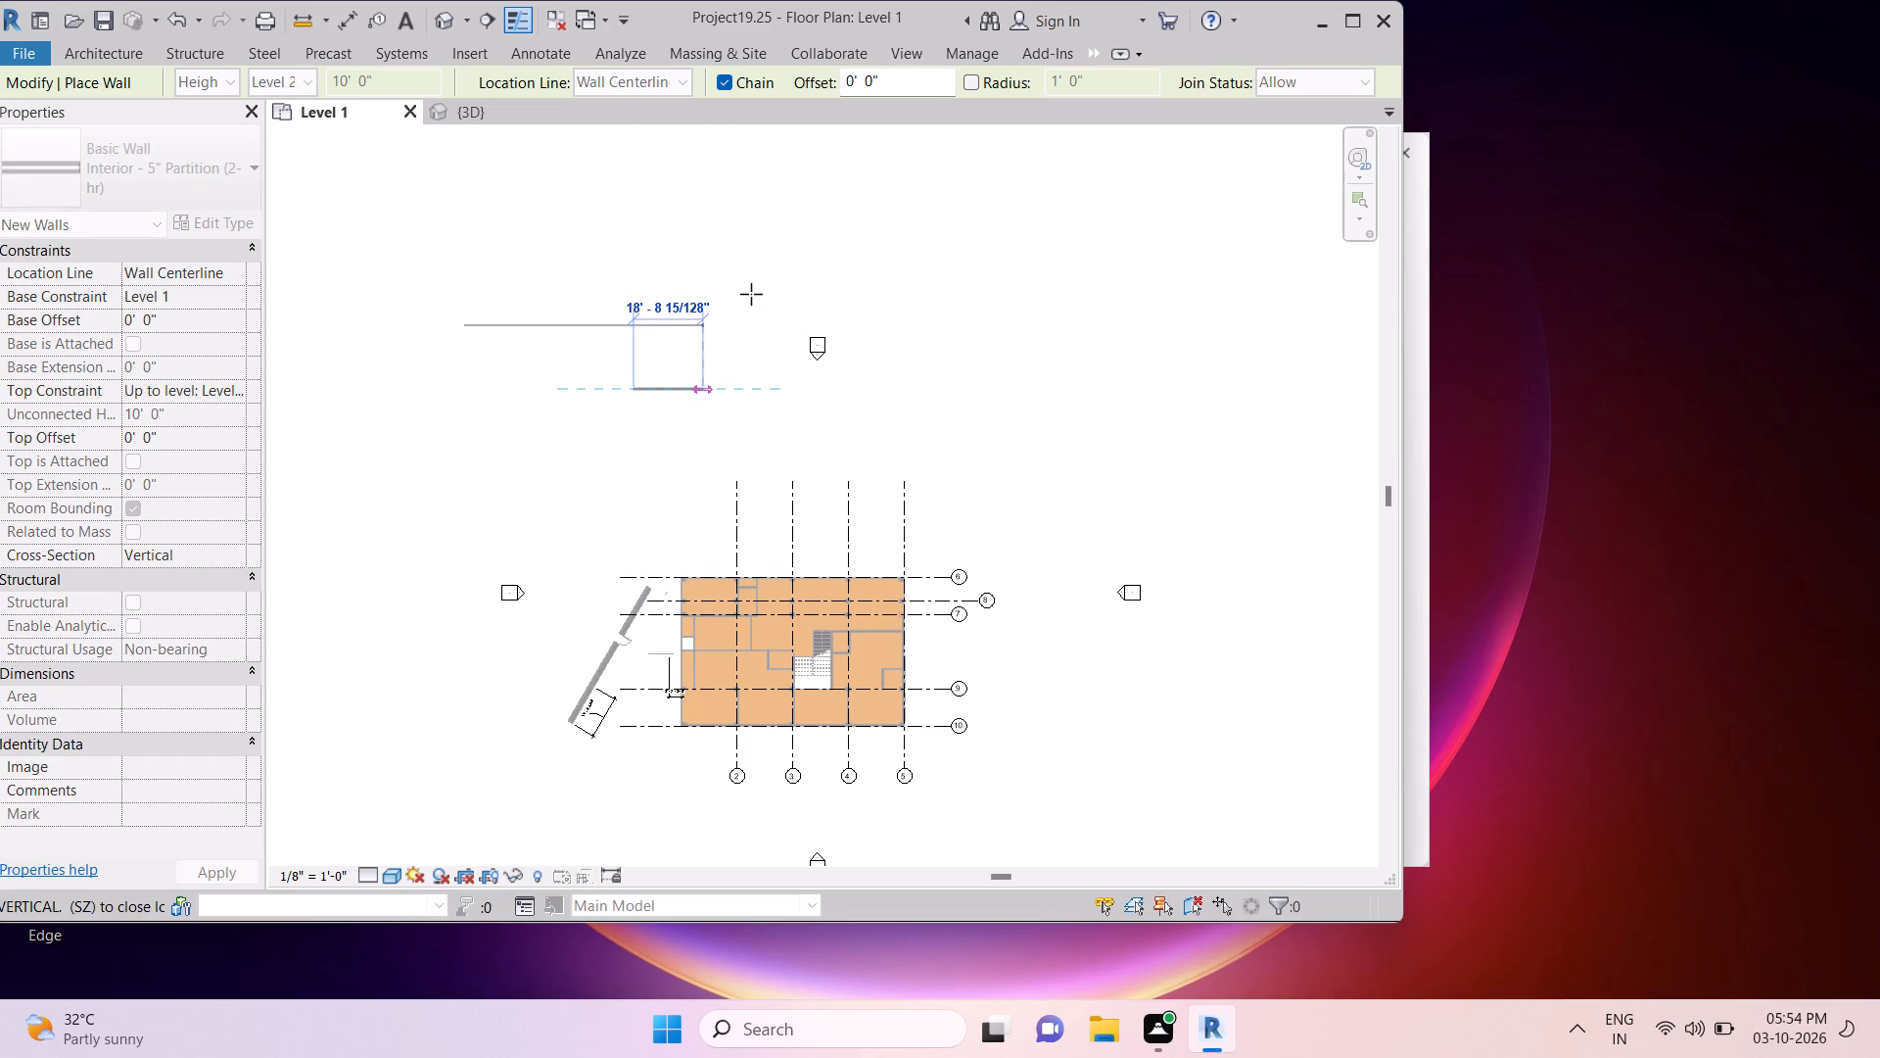
left_click(955, 367, "ctrl")
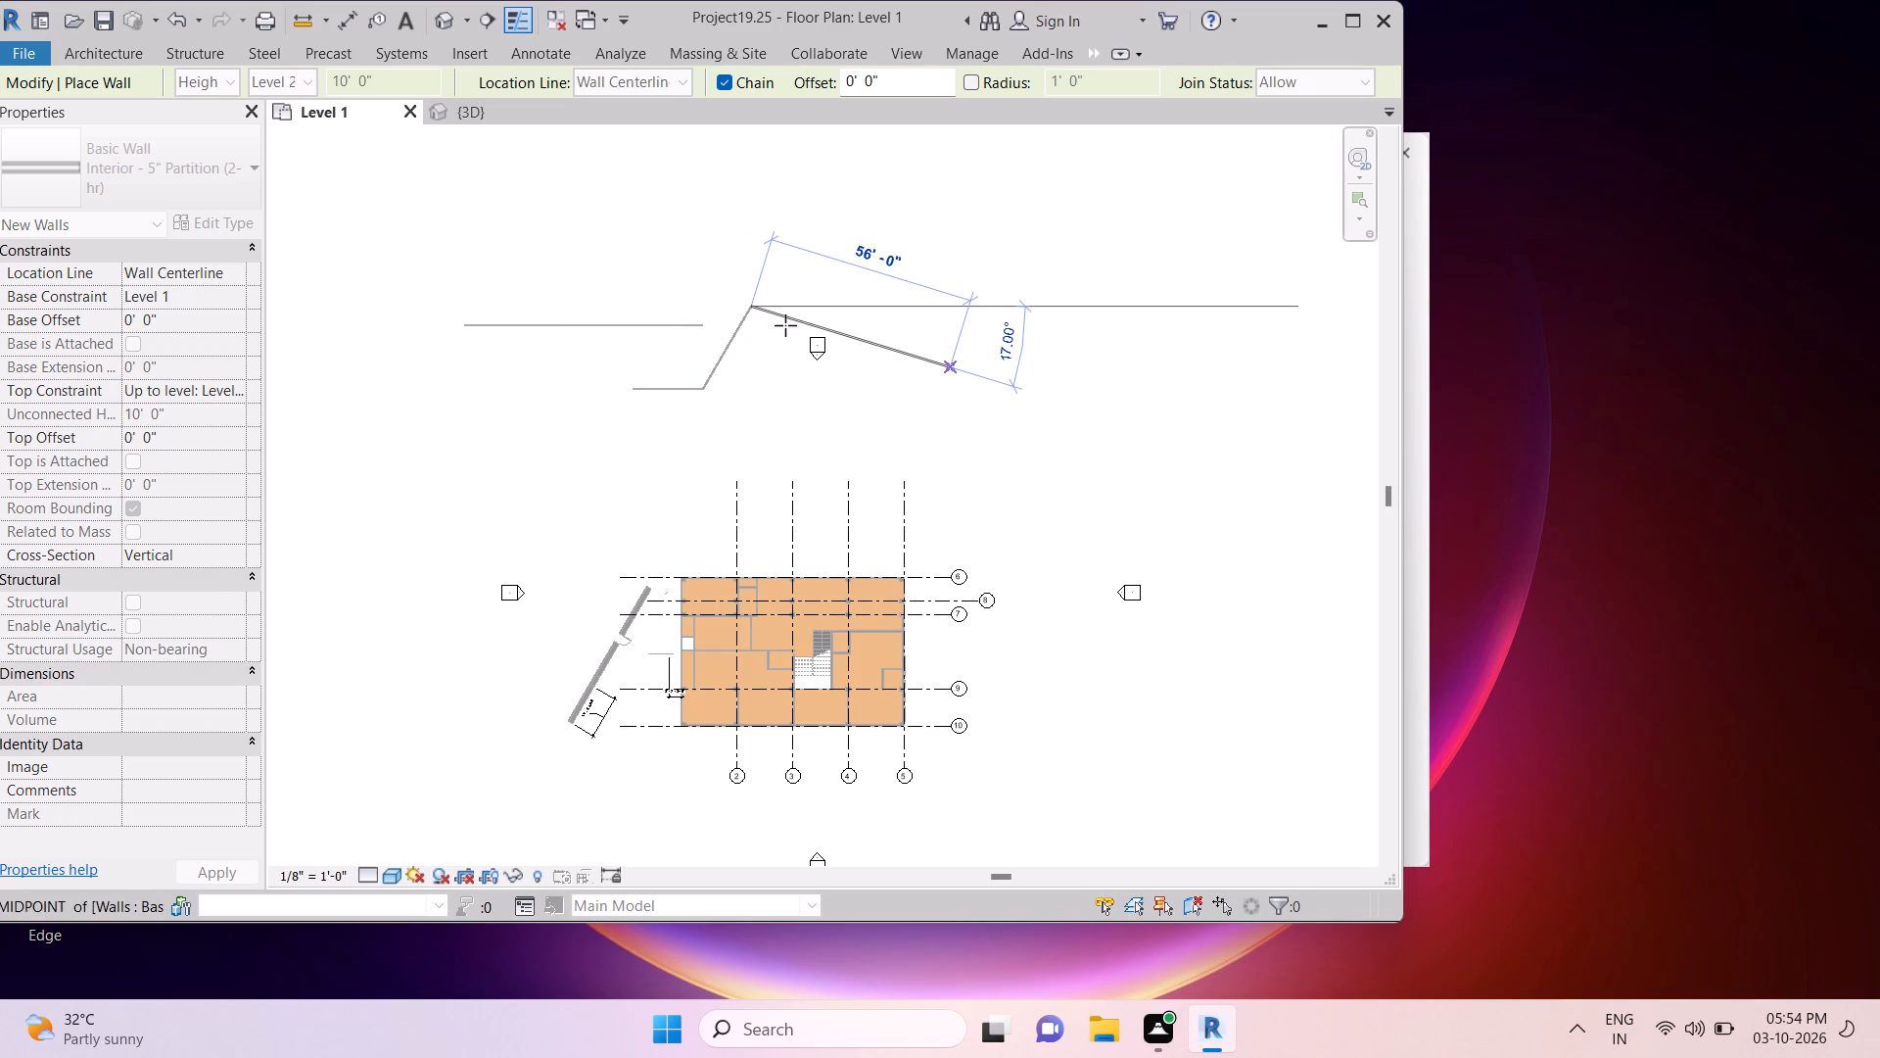
key("Return")
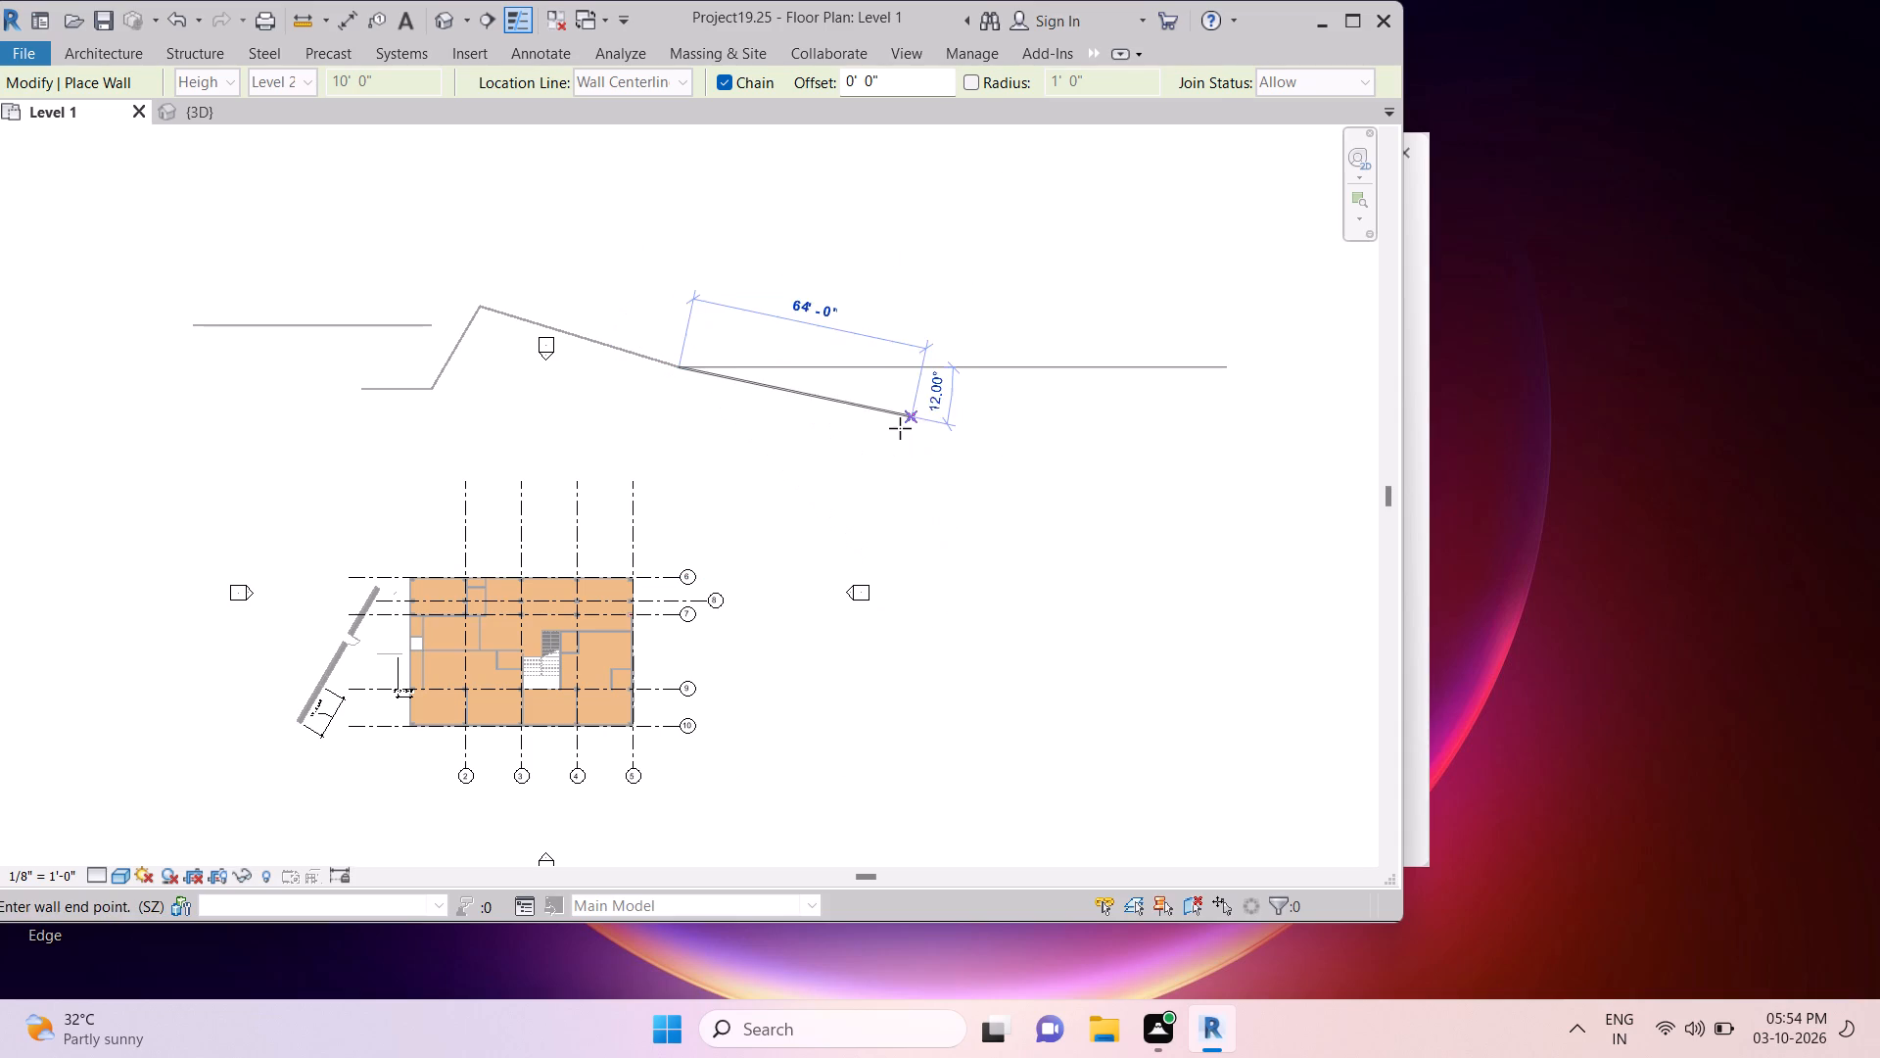
left_click(939, 367, "ctrl")
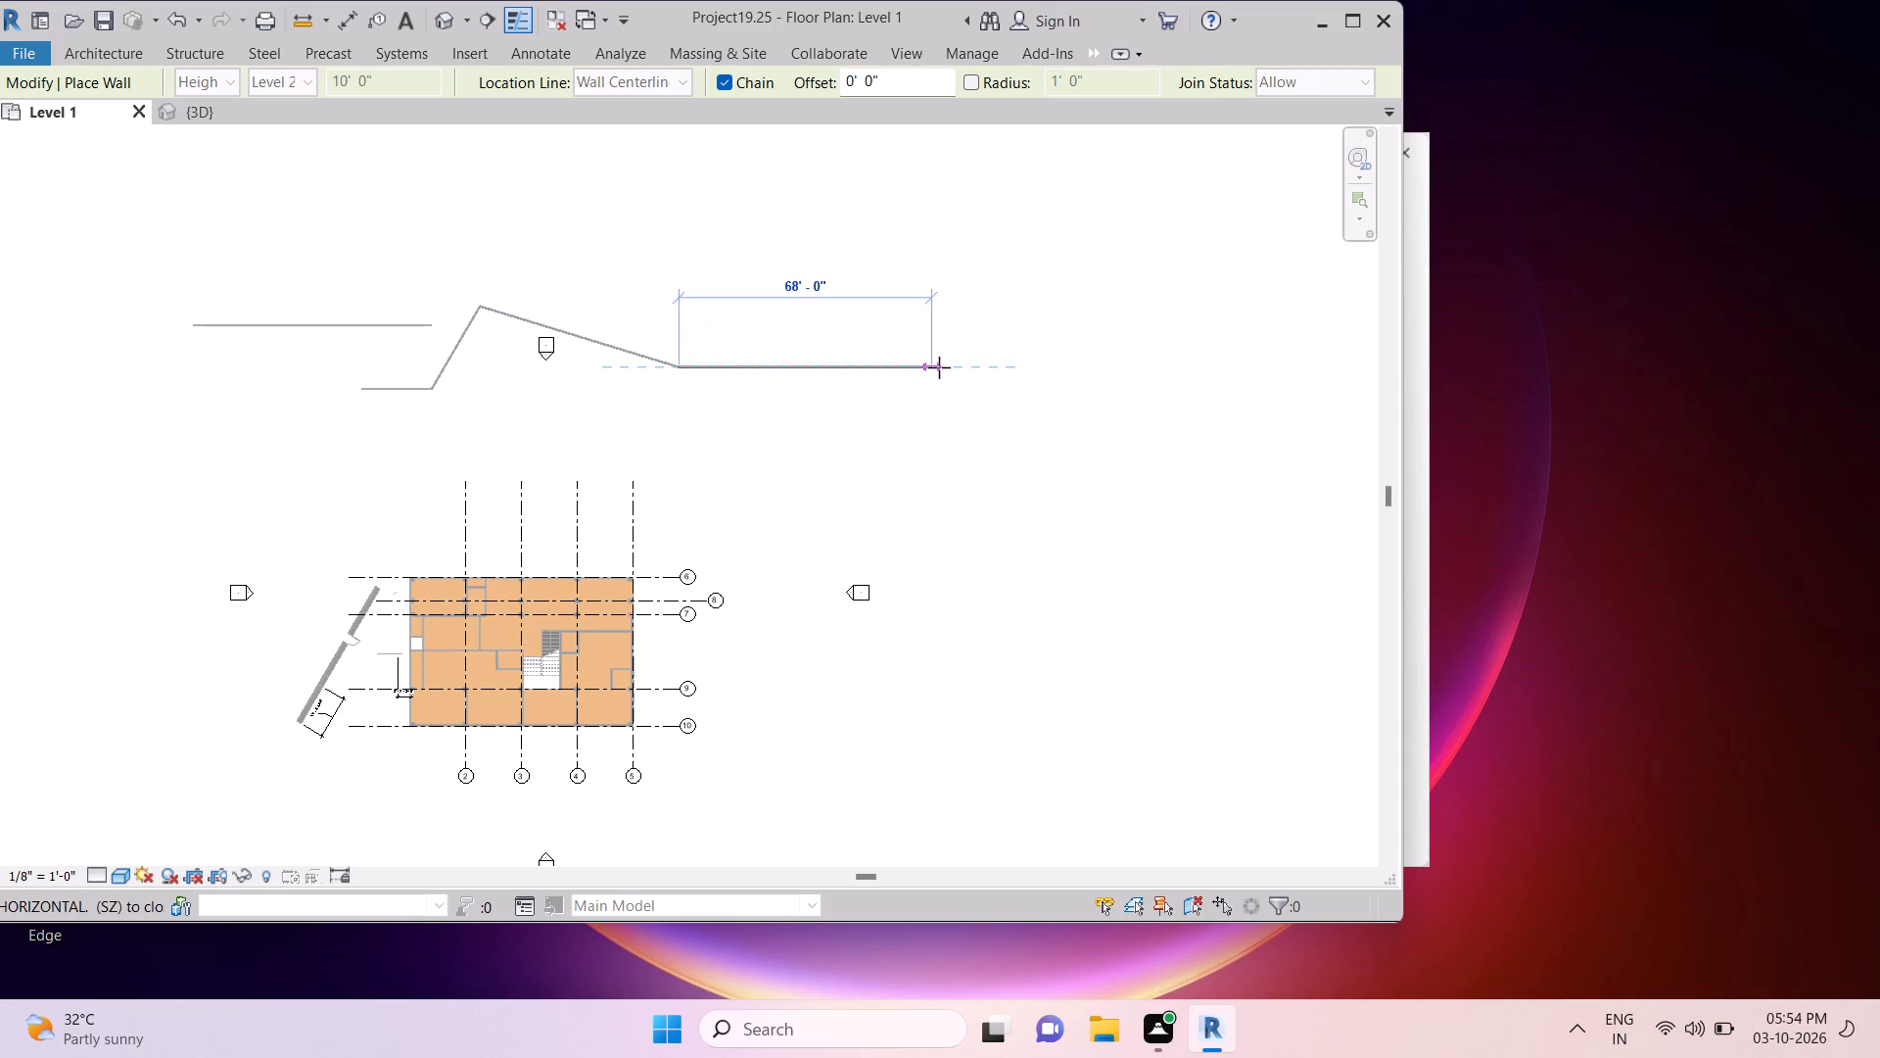
Open the profile sketch of the easternmost horizontal partition wall in the Elevation: North view and examine its outline.
double_click(939, 367, "ctrl")
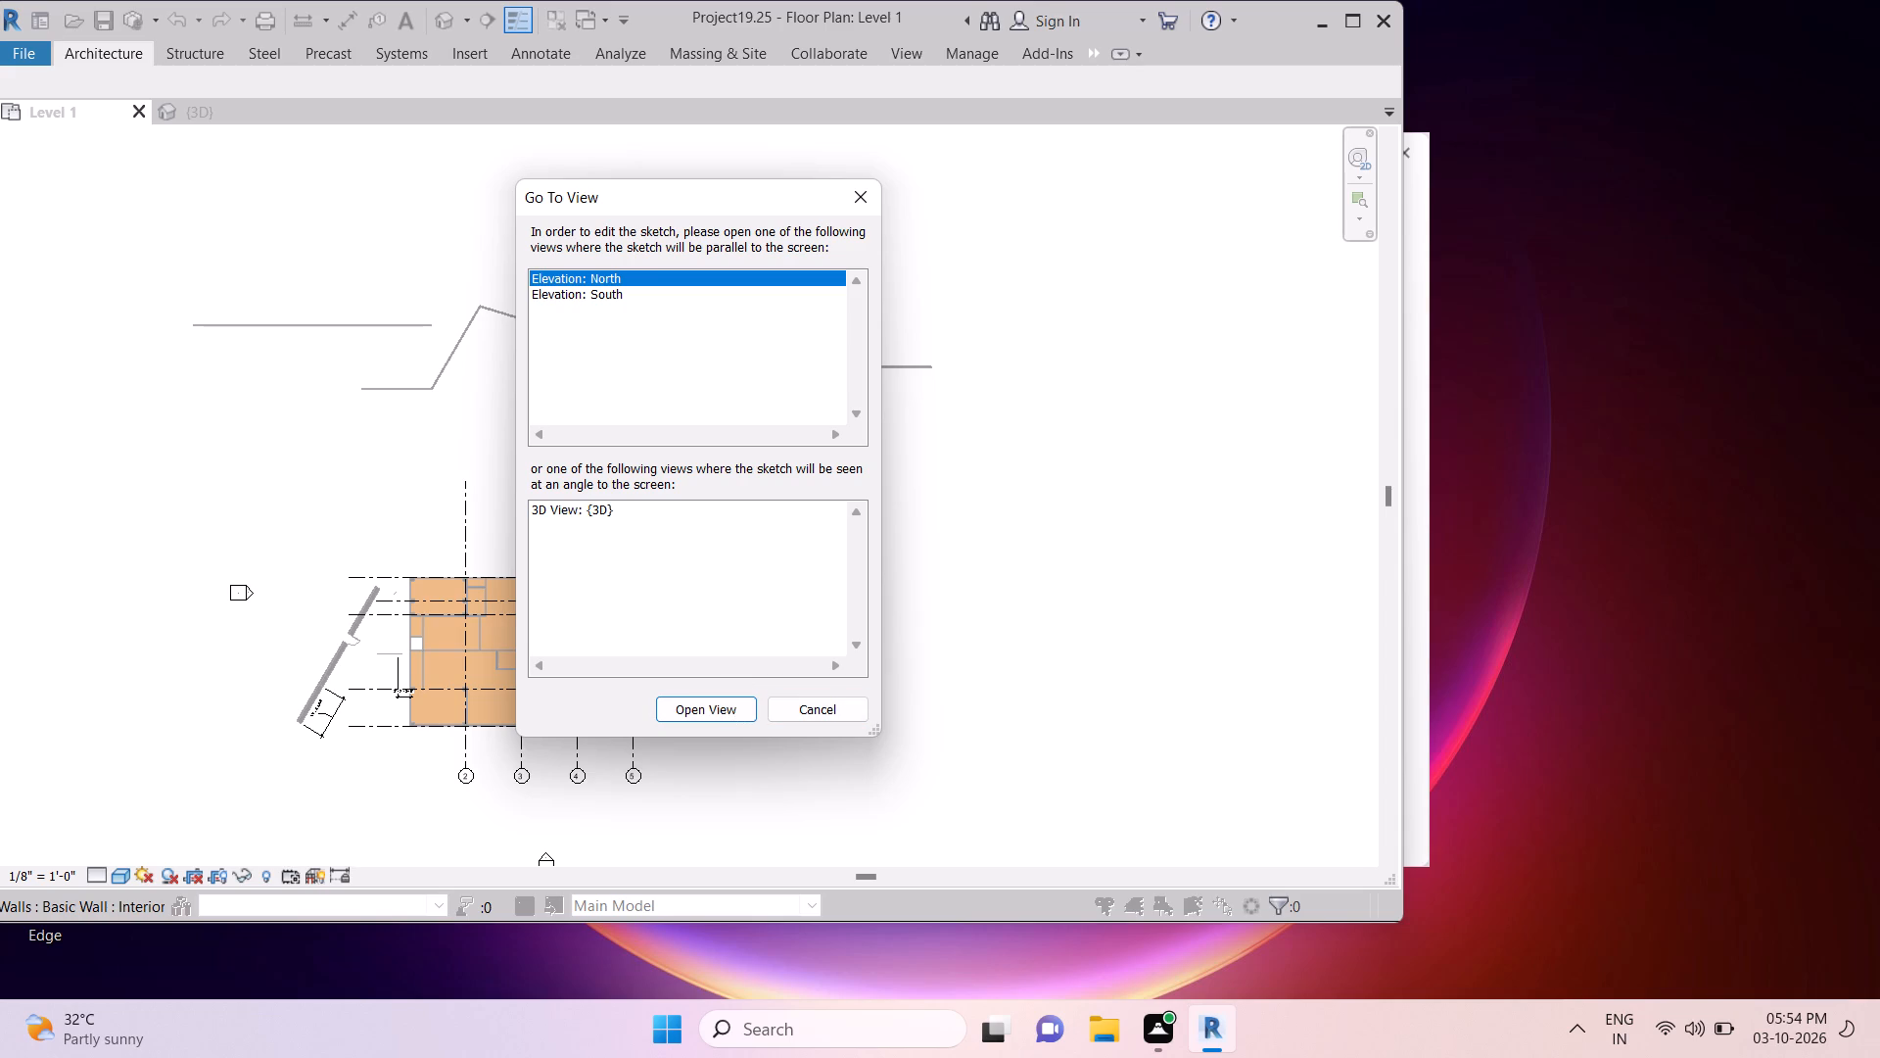
left_click(719, 700, "ctrl")
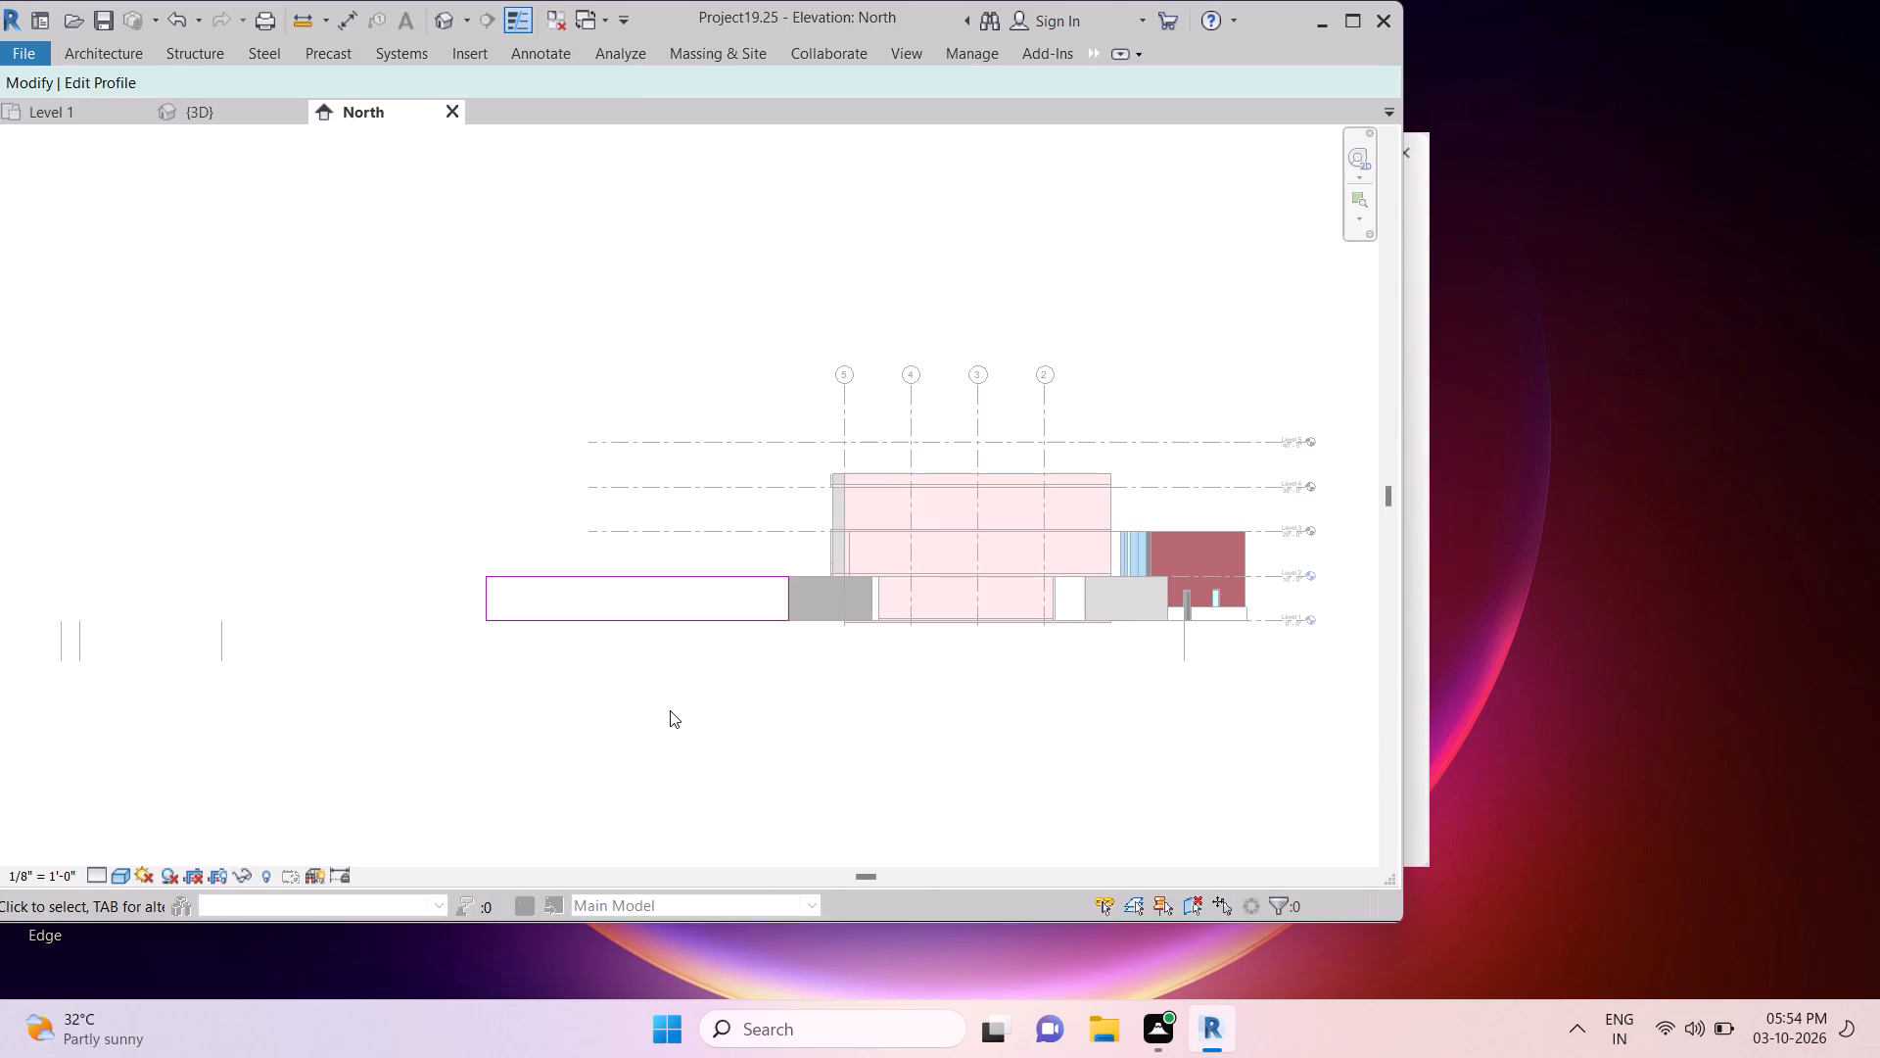
scroll(622, 692, "down", 2, "ctrl")
scroll(622, 692, "up", 5, "ctrl")
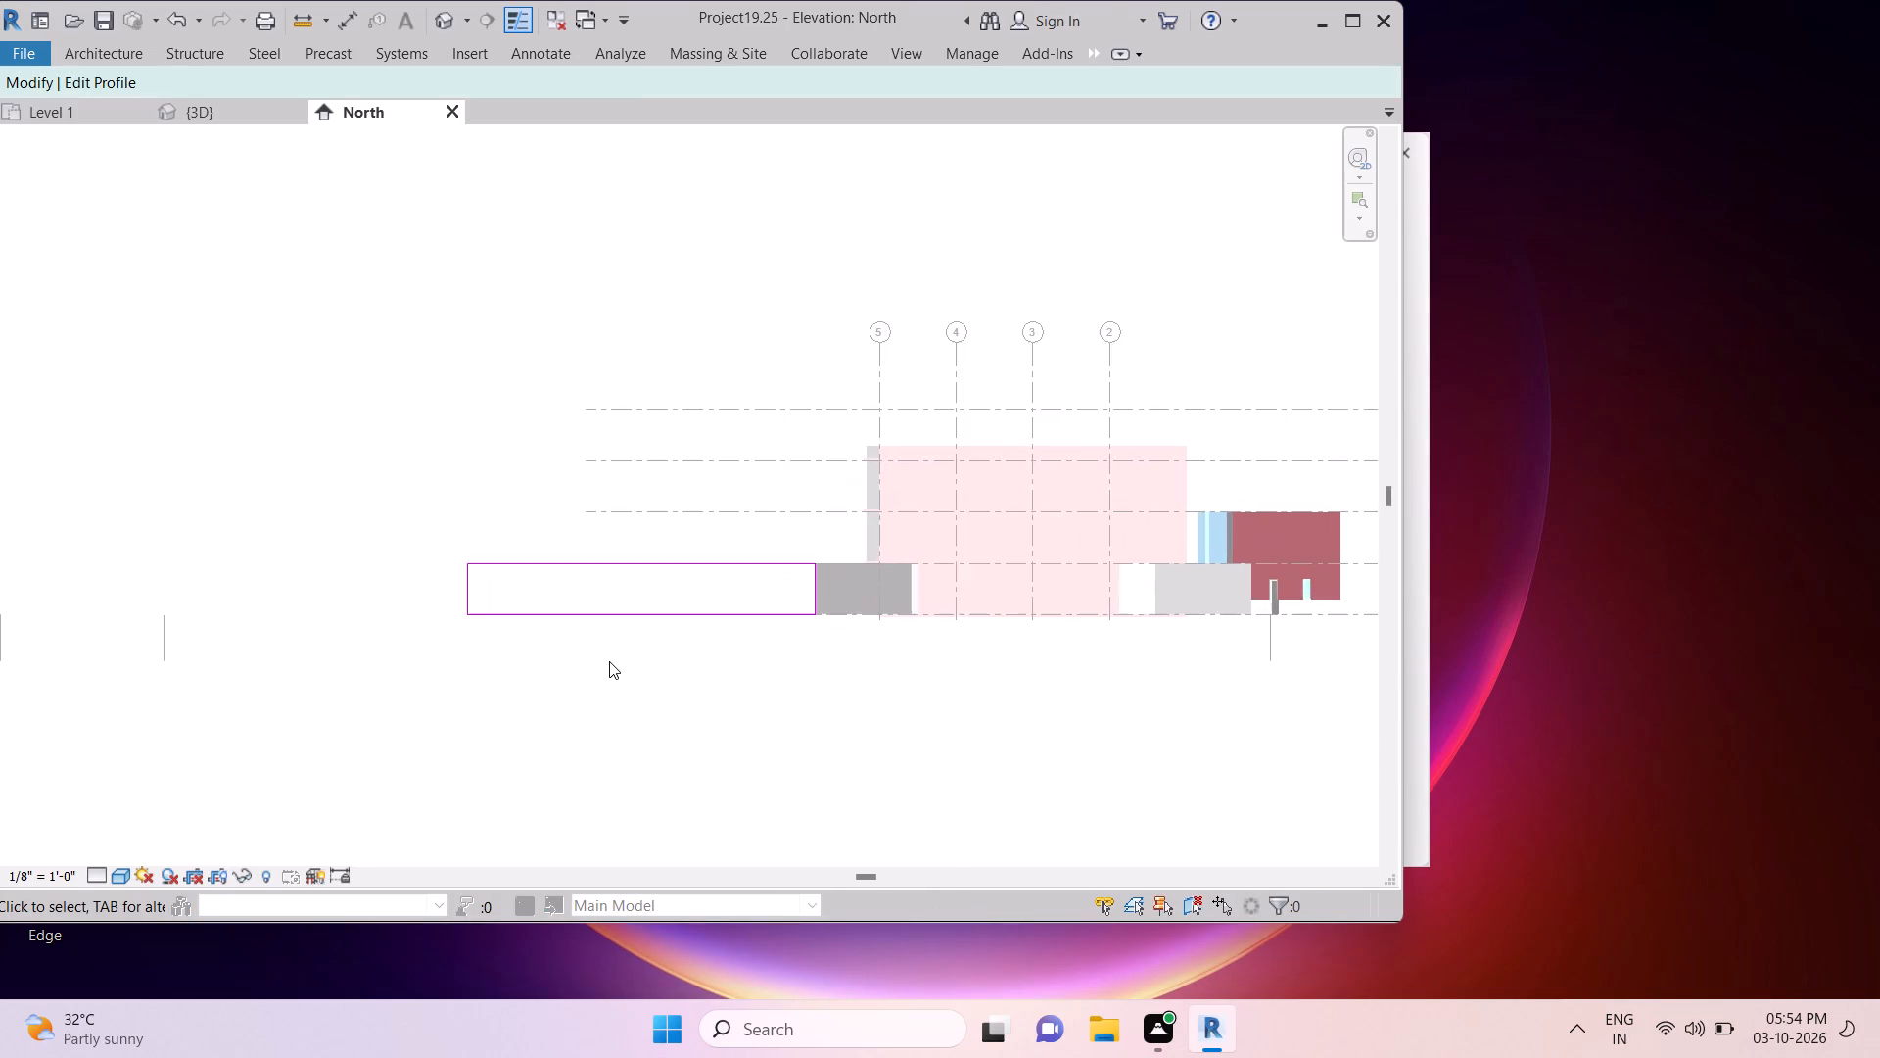
scroll(609, 661, "up", 1, "ctrl")
scroll(609, 661, "down", 5, "ctrl")
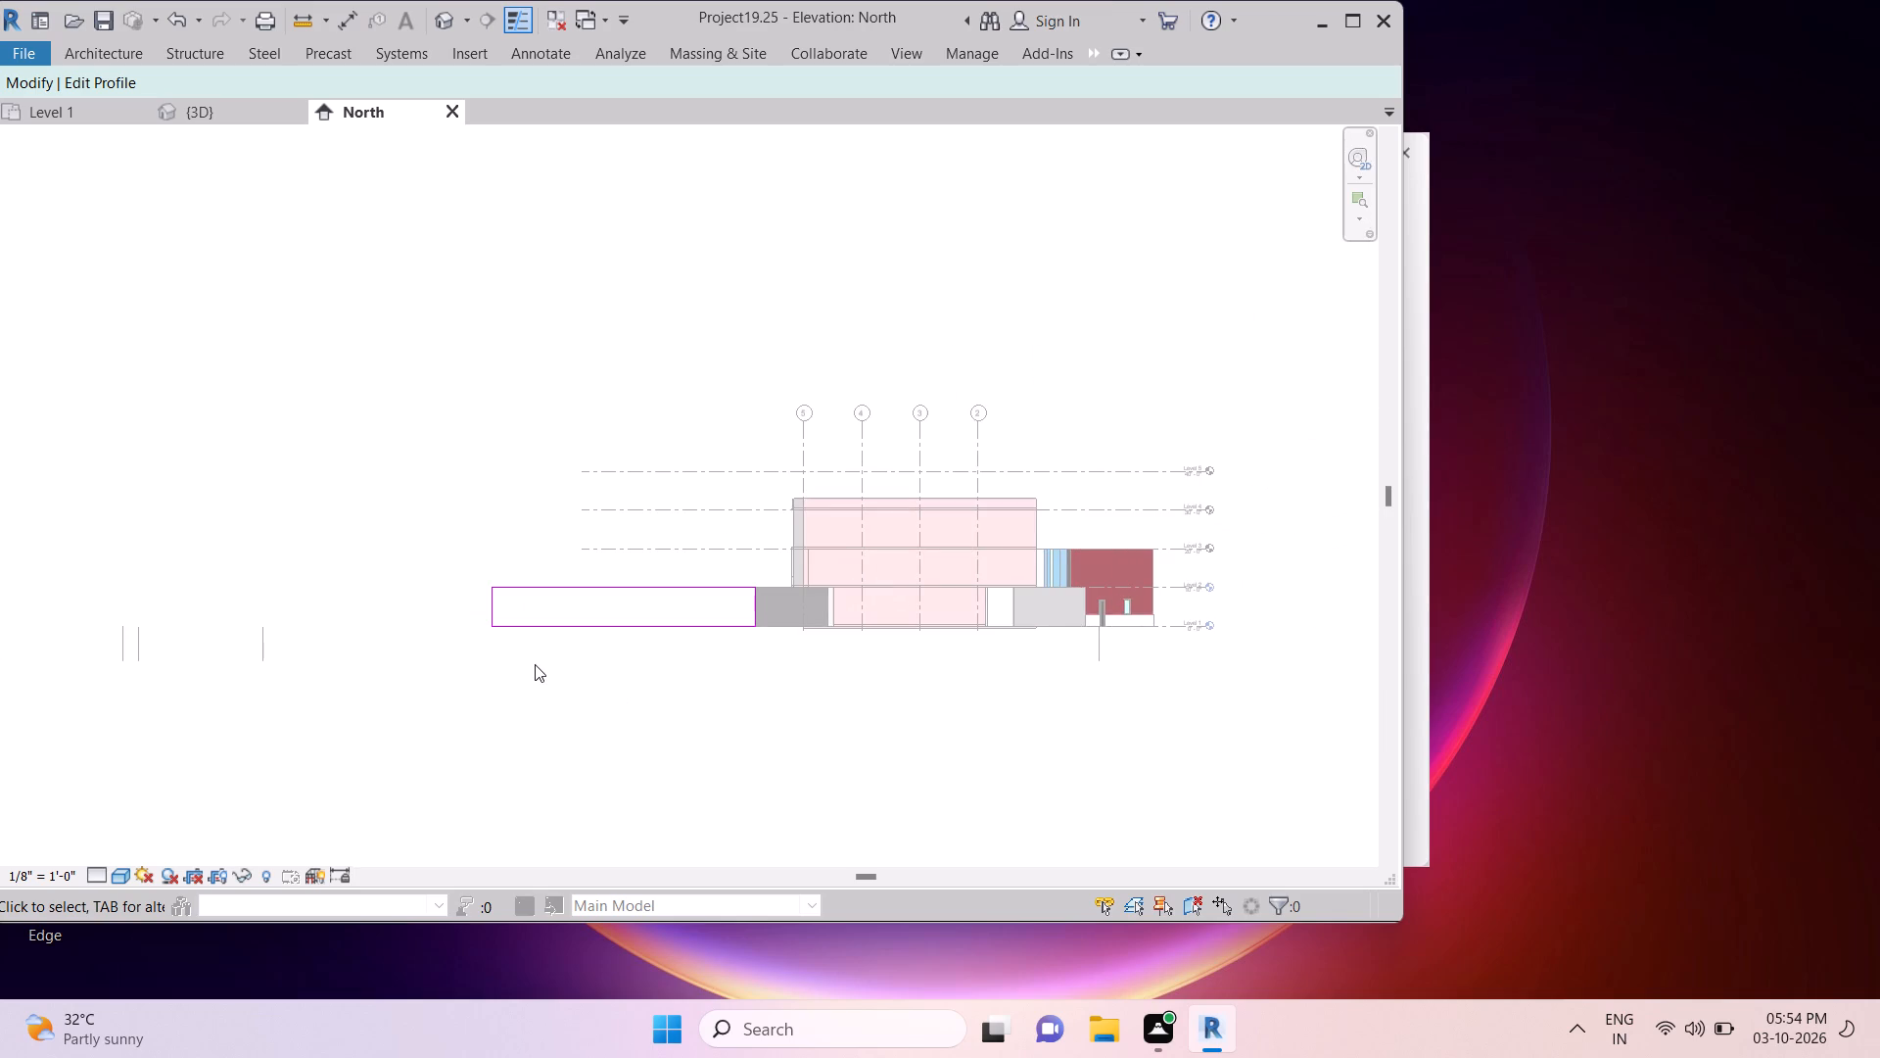
scroll(535, 664, "up", 2, "ctrl")
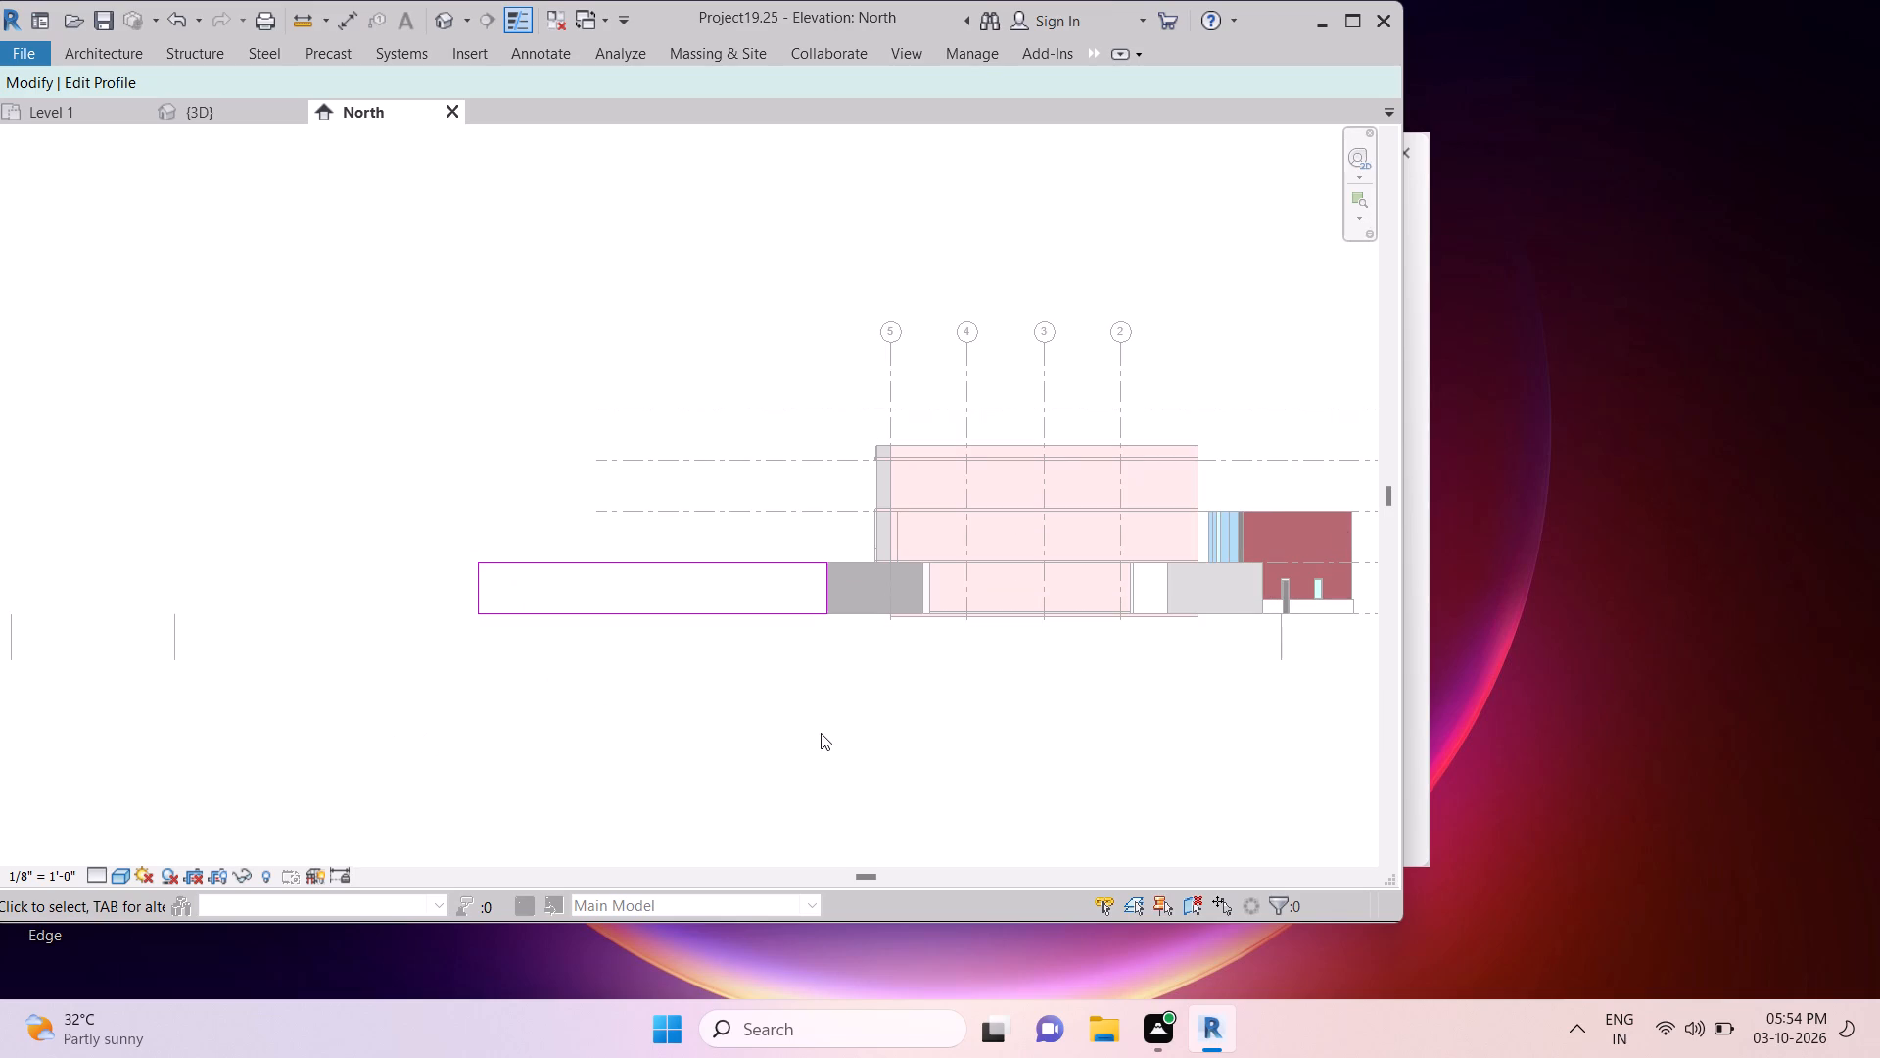
scroll(1118, 533, "down", 3, "ctrl")
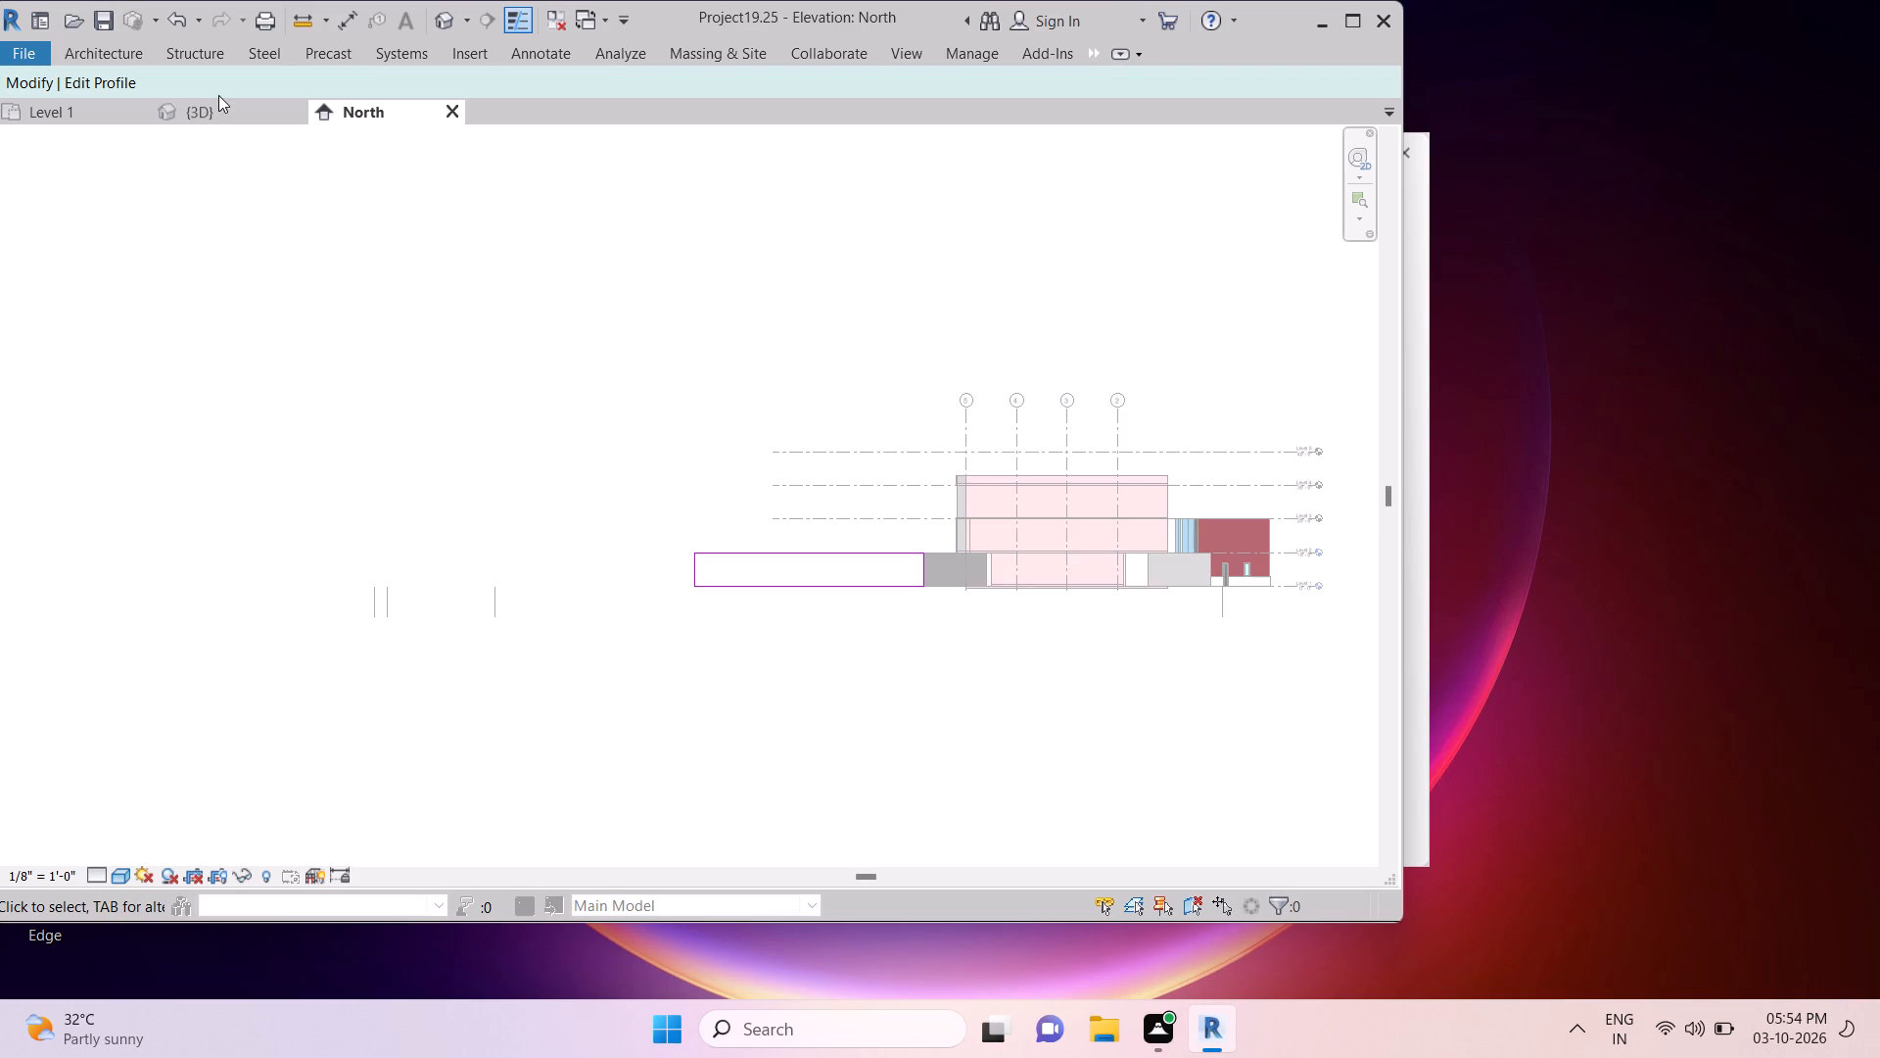
Return to the Level 1 plan, try to select the northwest horizontal partition wall, and select the sketched wall's profile line.
left_click(41, 107, "ctrl")
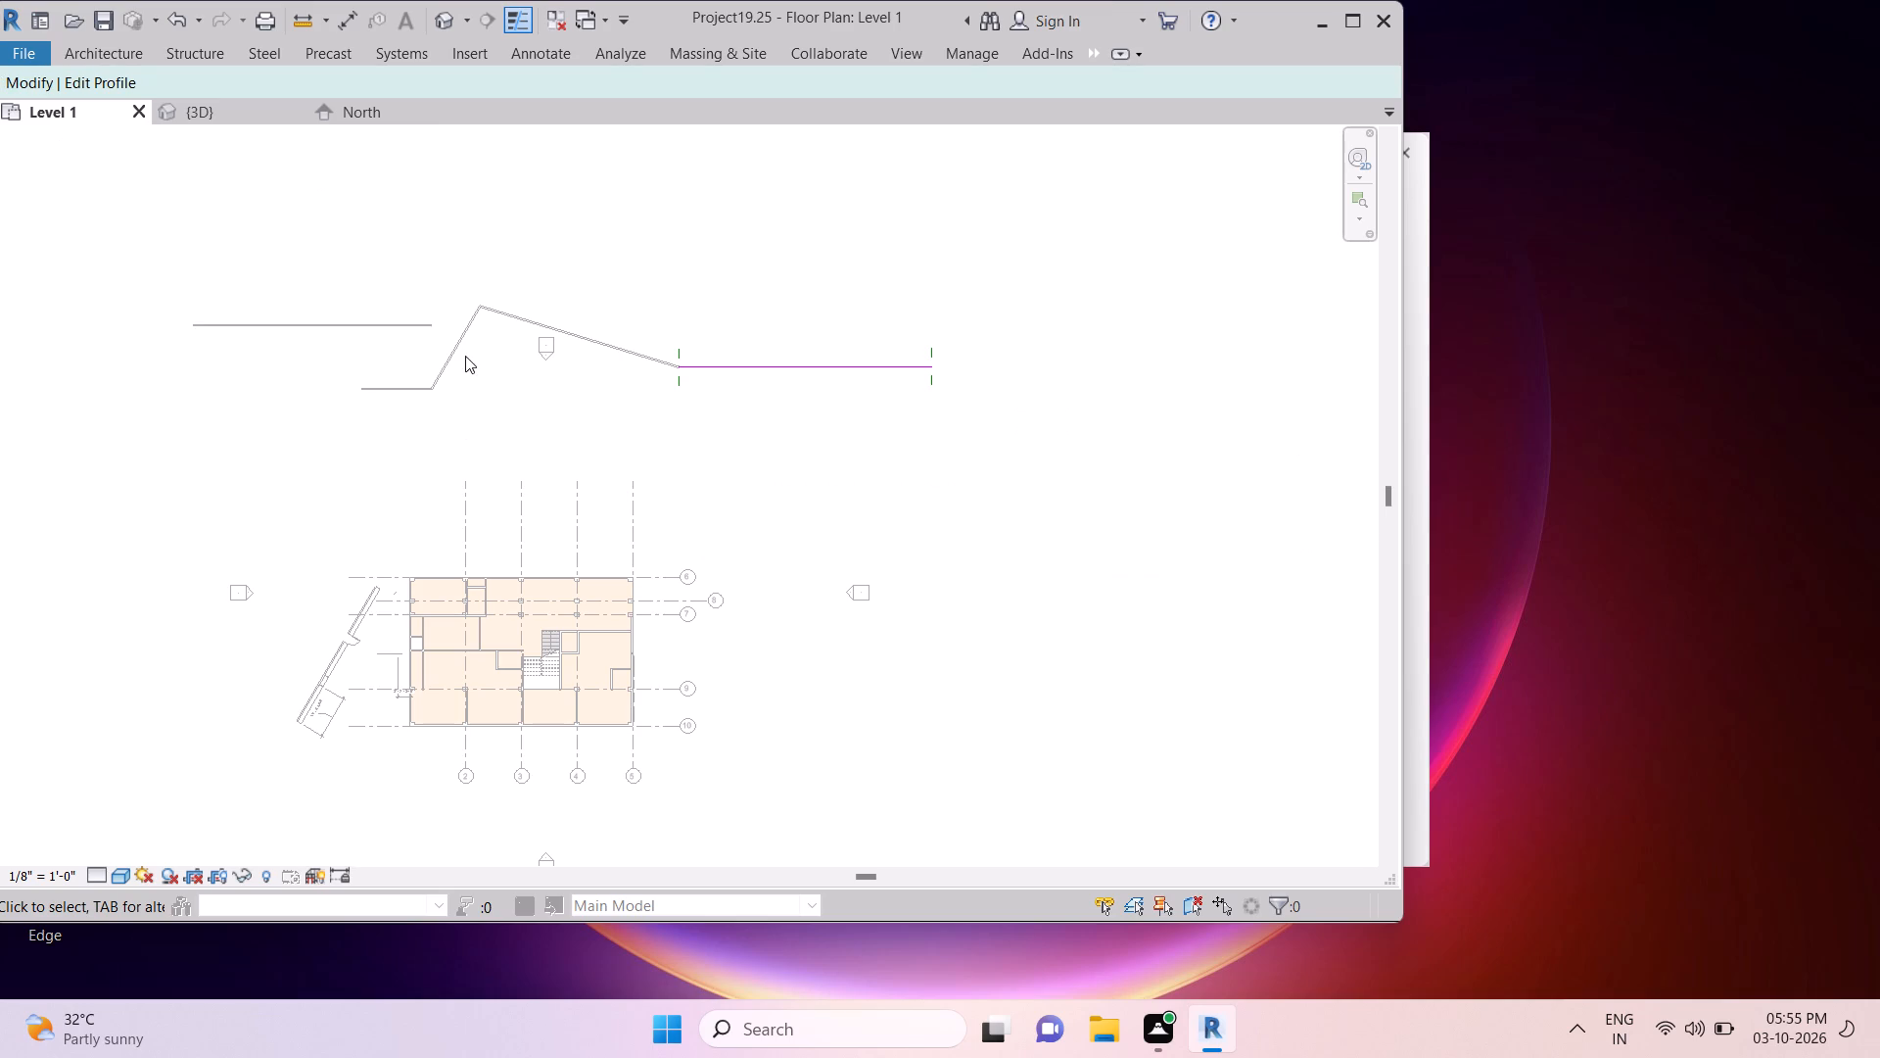
left_click(399, 317, "ctrl")
left_click(400, 321, "ctrl")
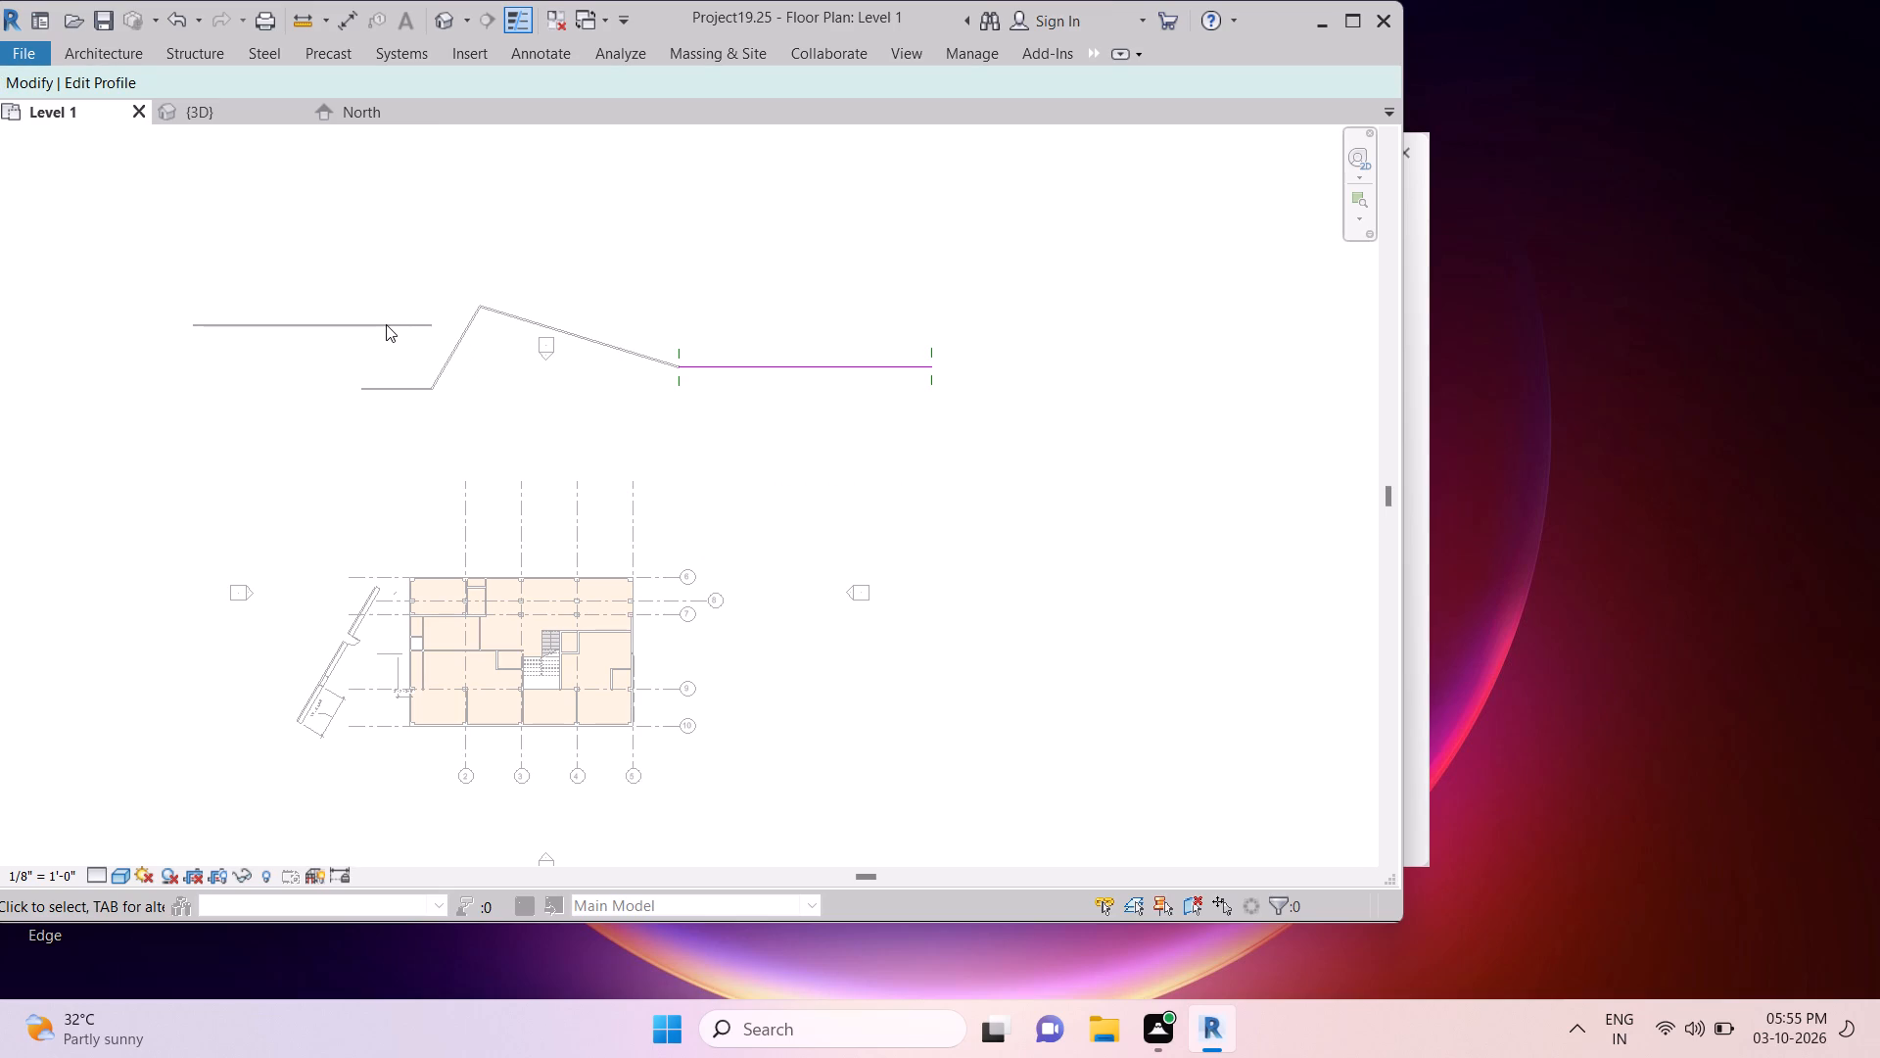
triple_click(386, 324, "ctrl")
left_click(341, 318, "ctrl")
left_click(767, 365, "ctrl")
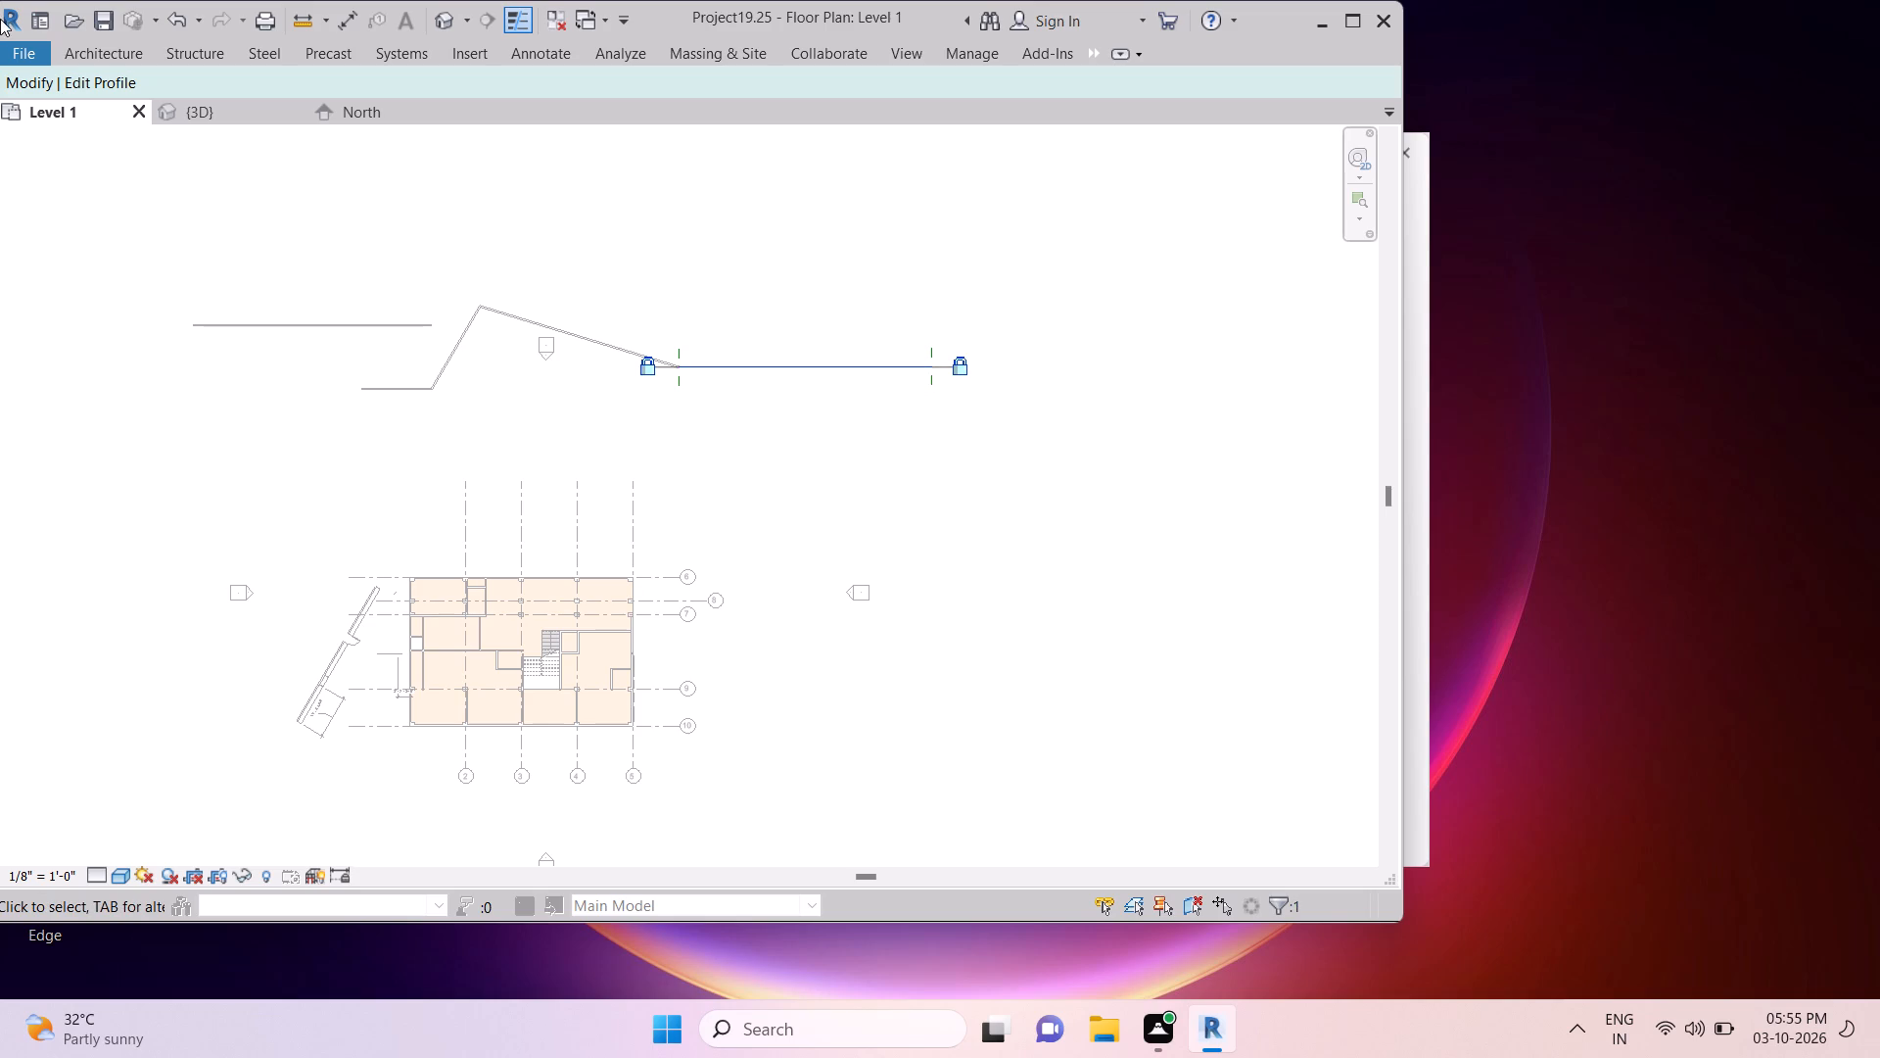
Save the project.
left_click(108, 27, "ctrl")
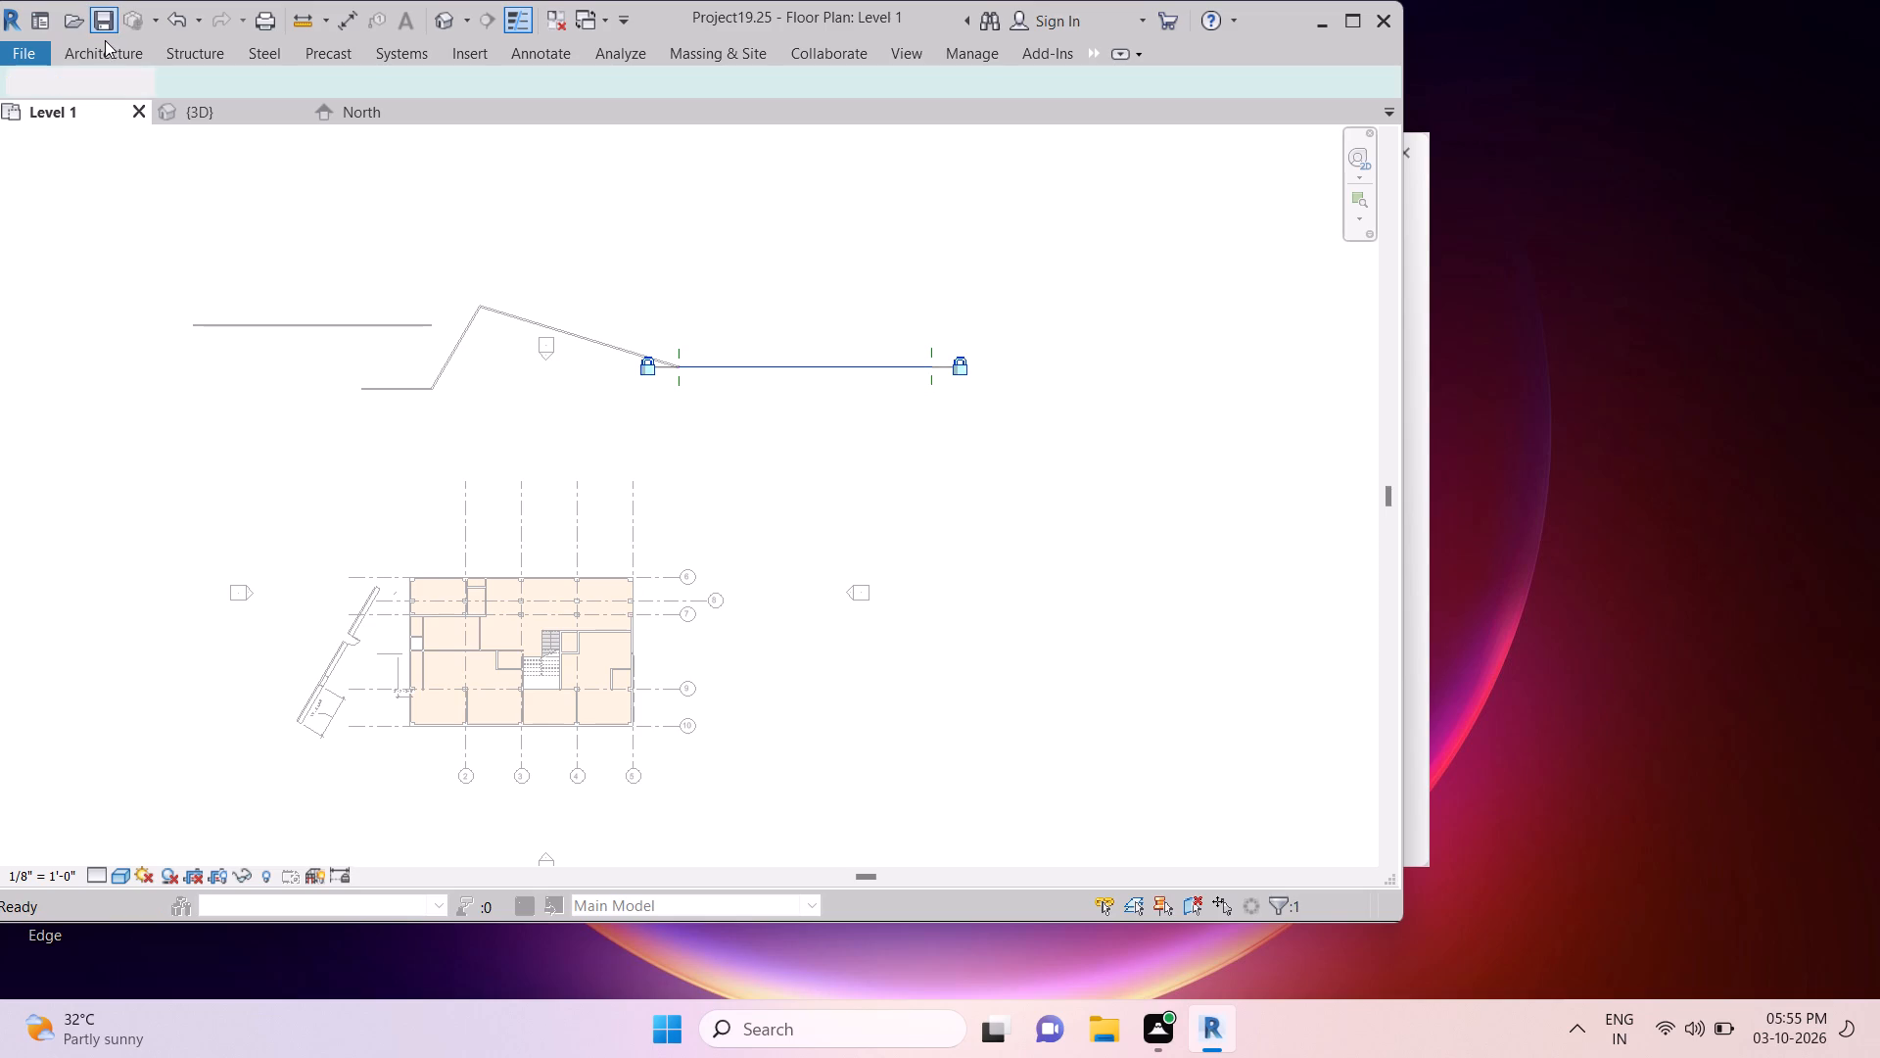
left_click(112, 53, "ctrl")
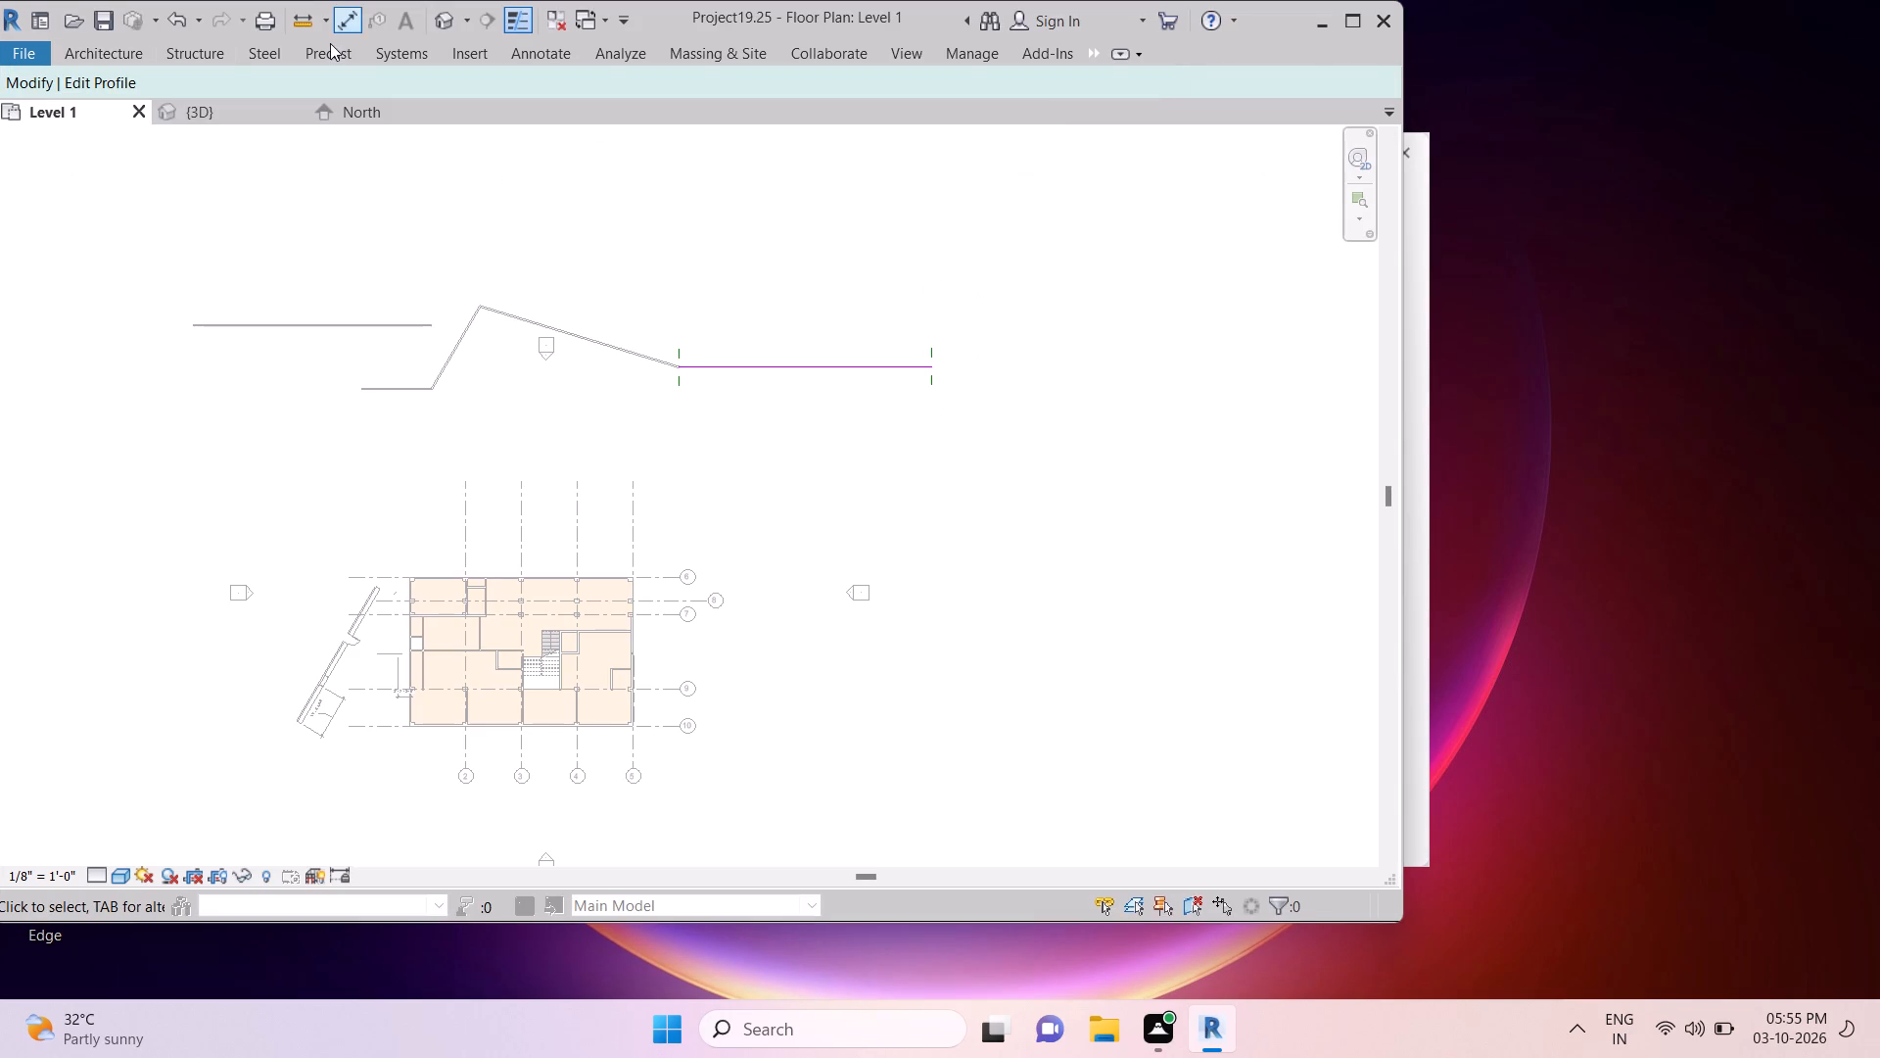
left_click(94, 33, "ctrl")
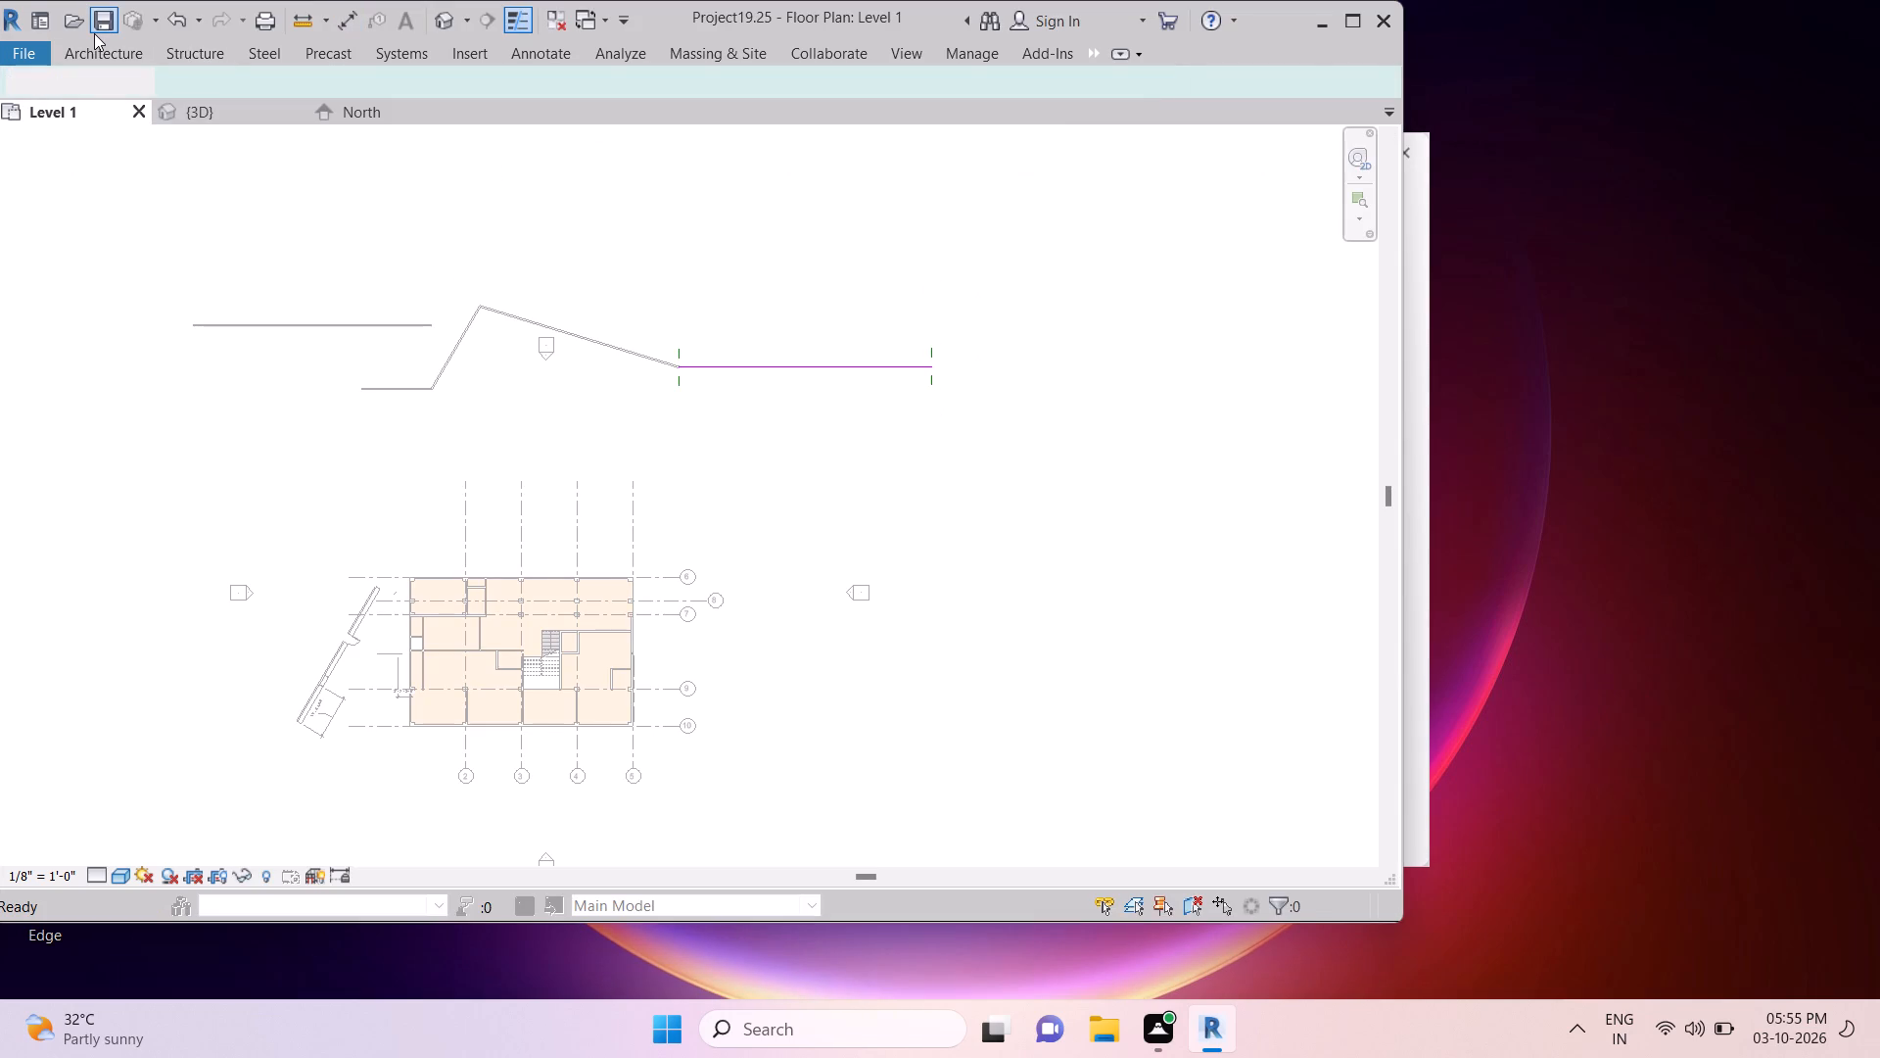
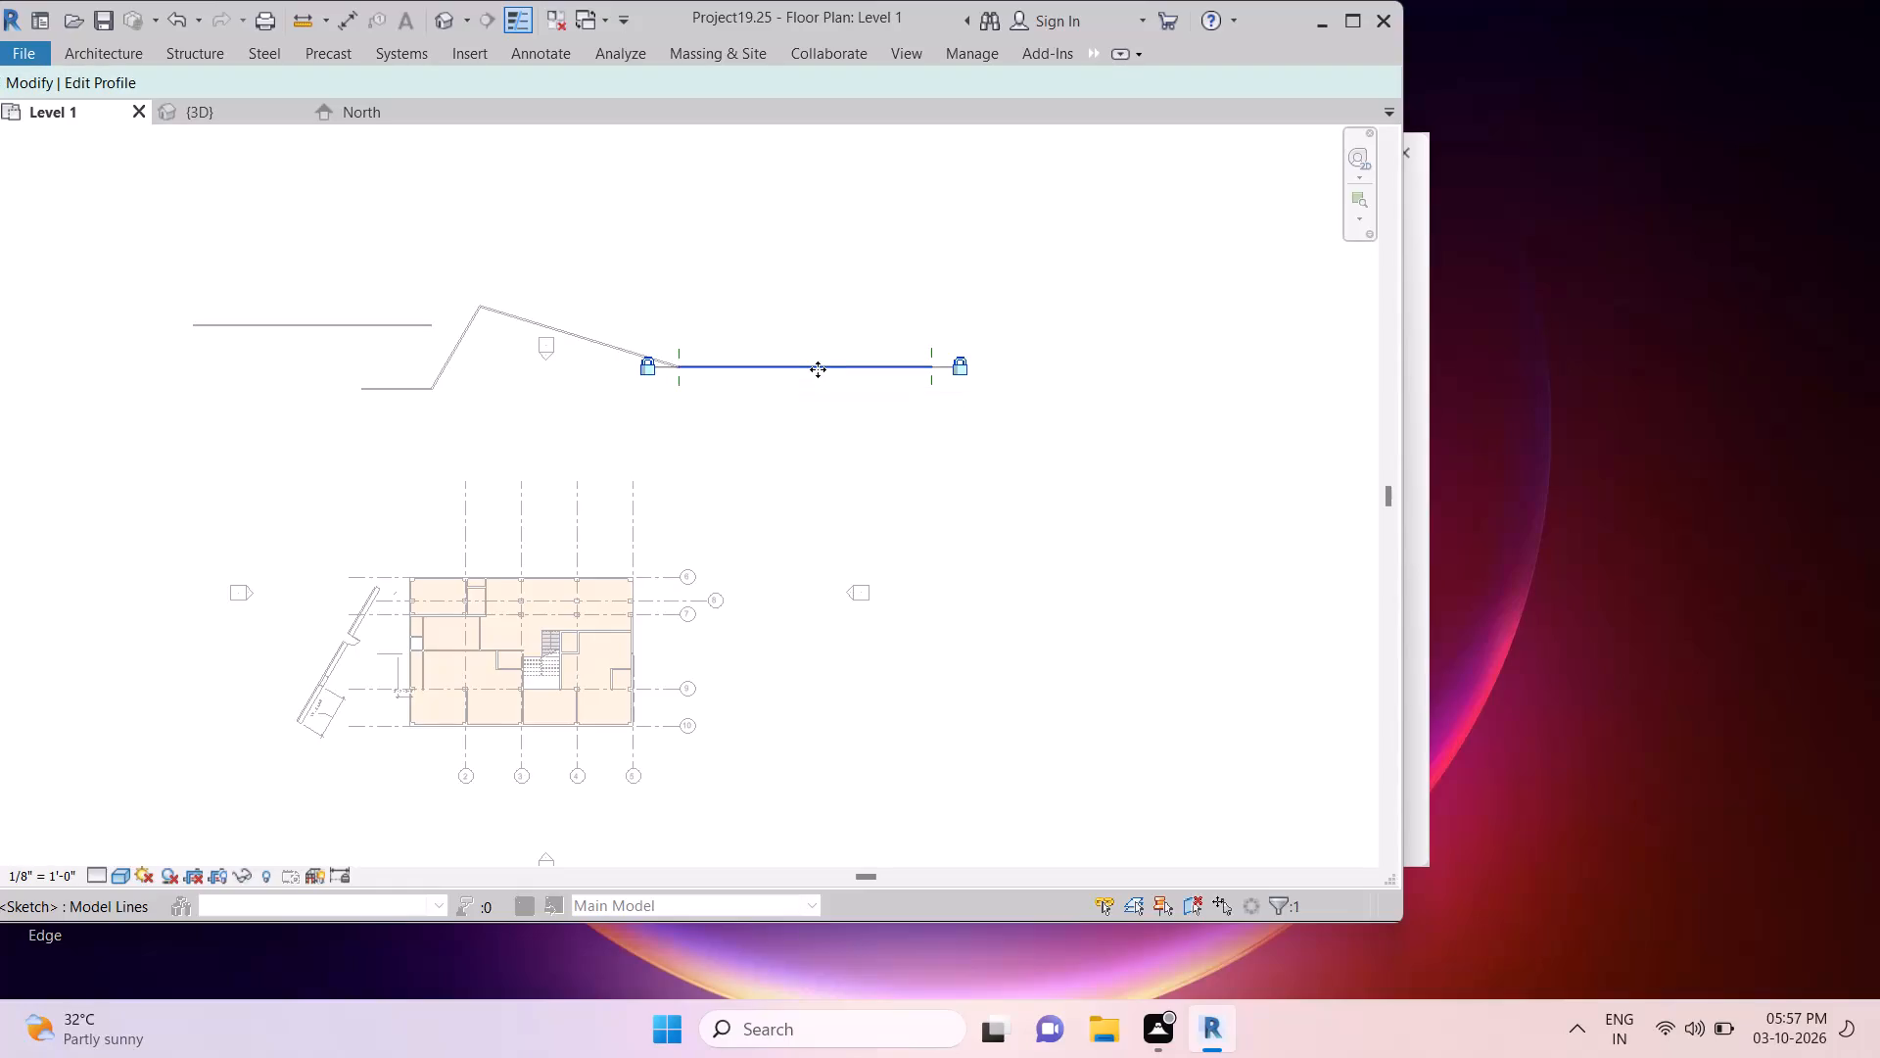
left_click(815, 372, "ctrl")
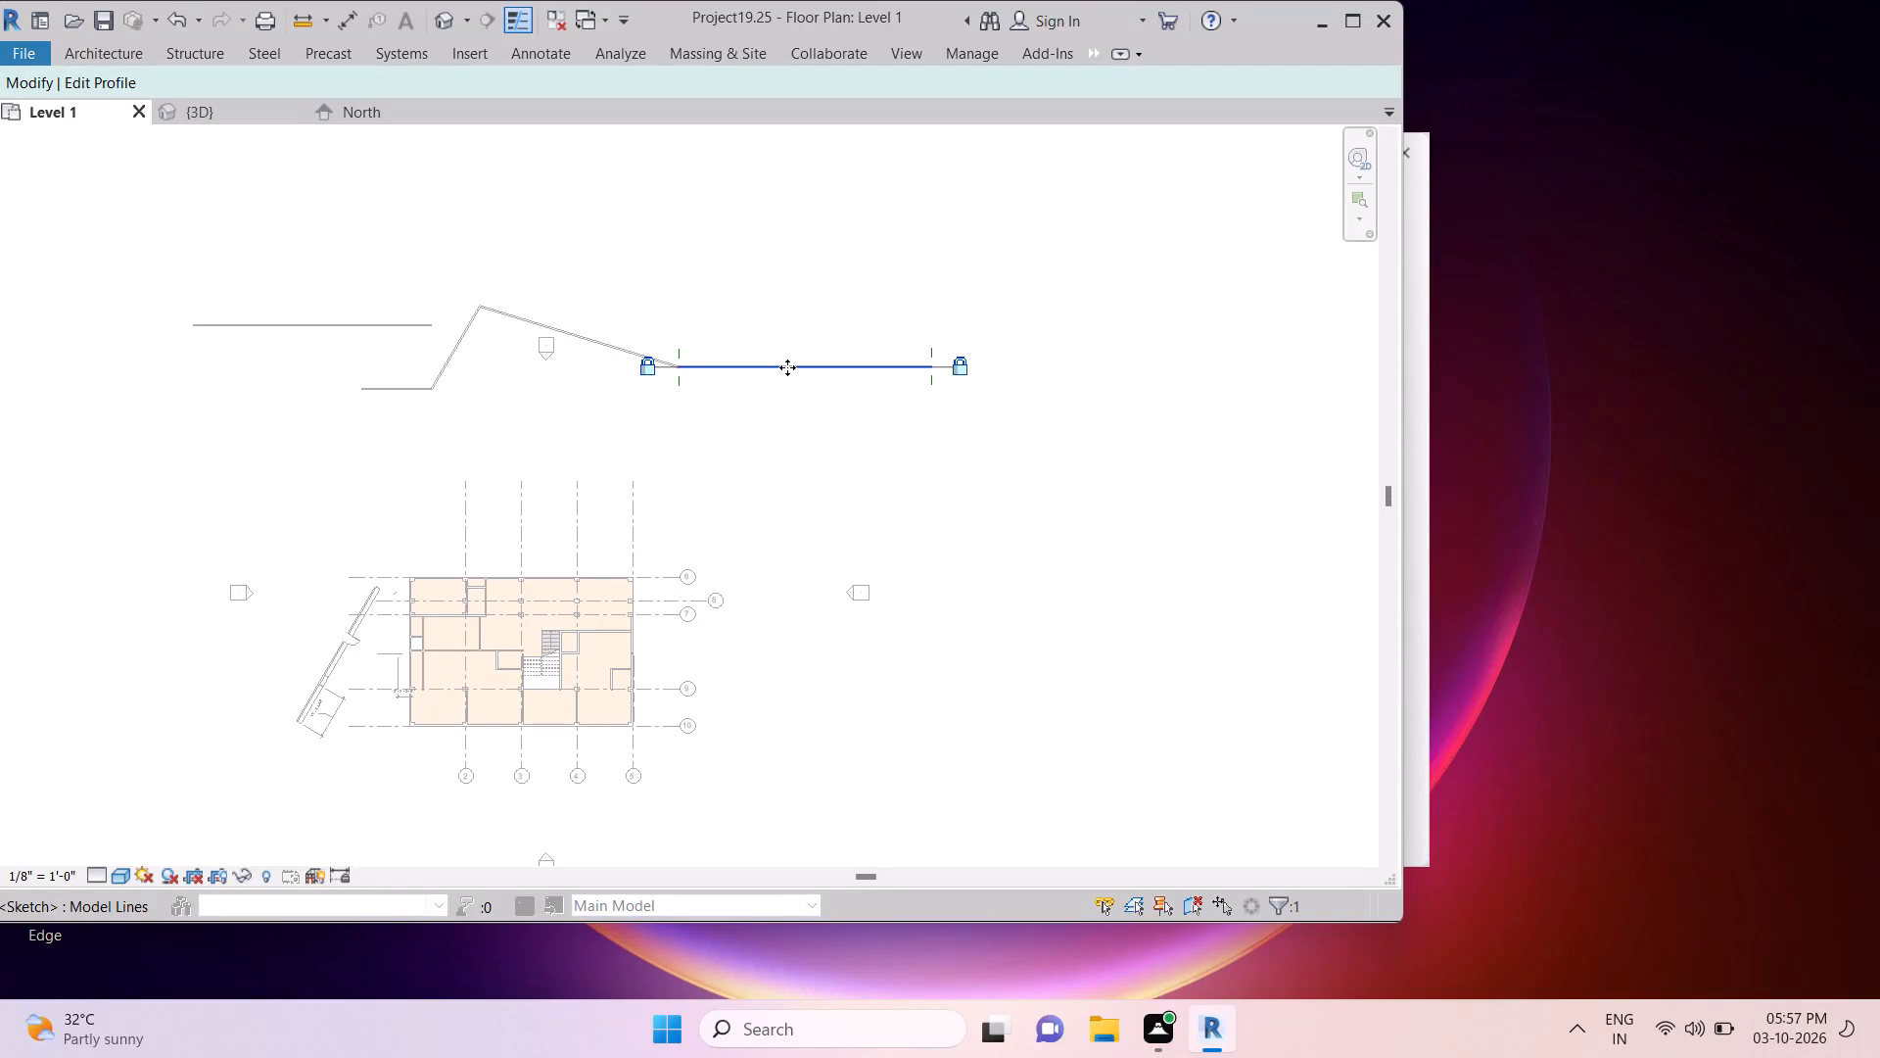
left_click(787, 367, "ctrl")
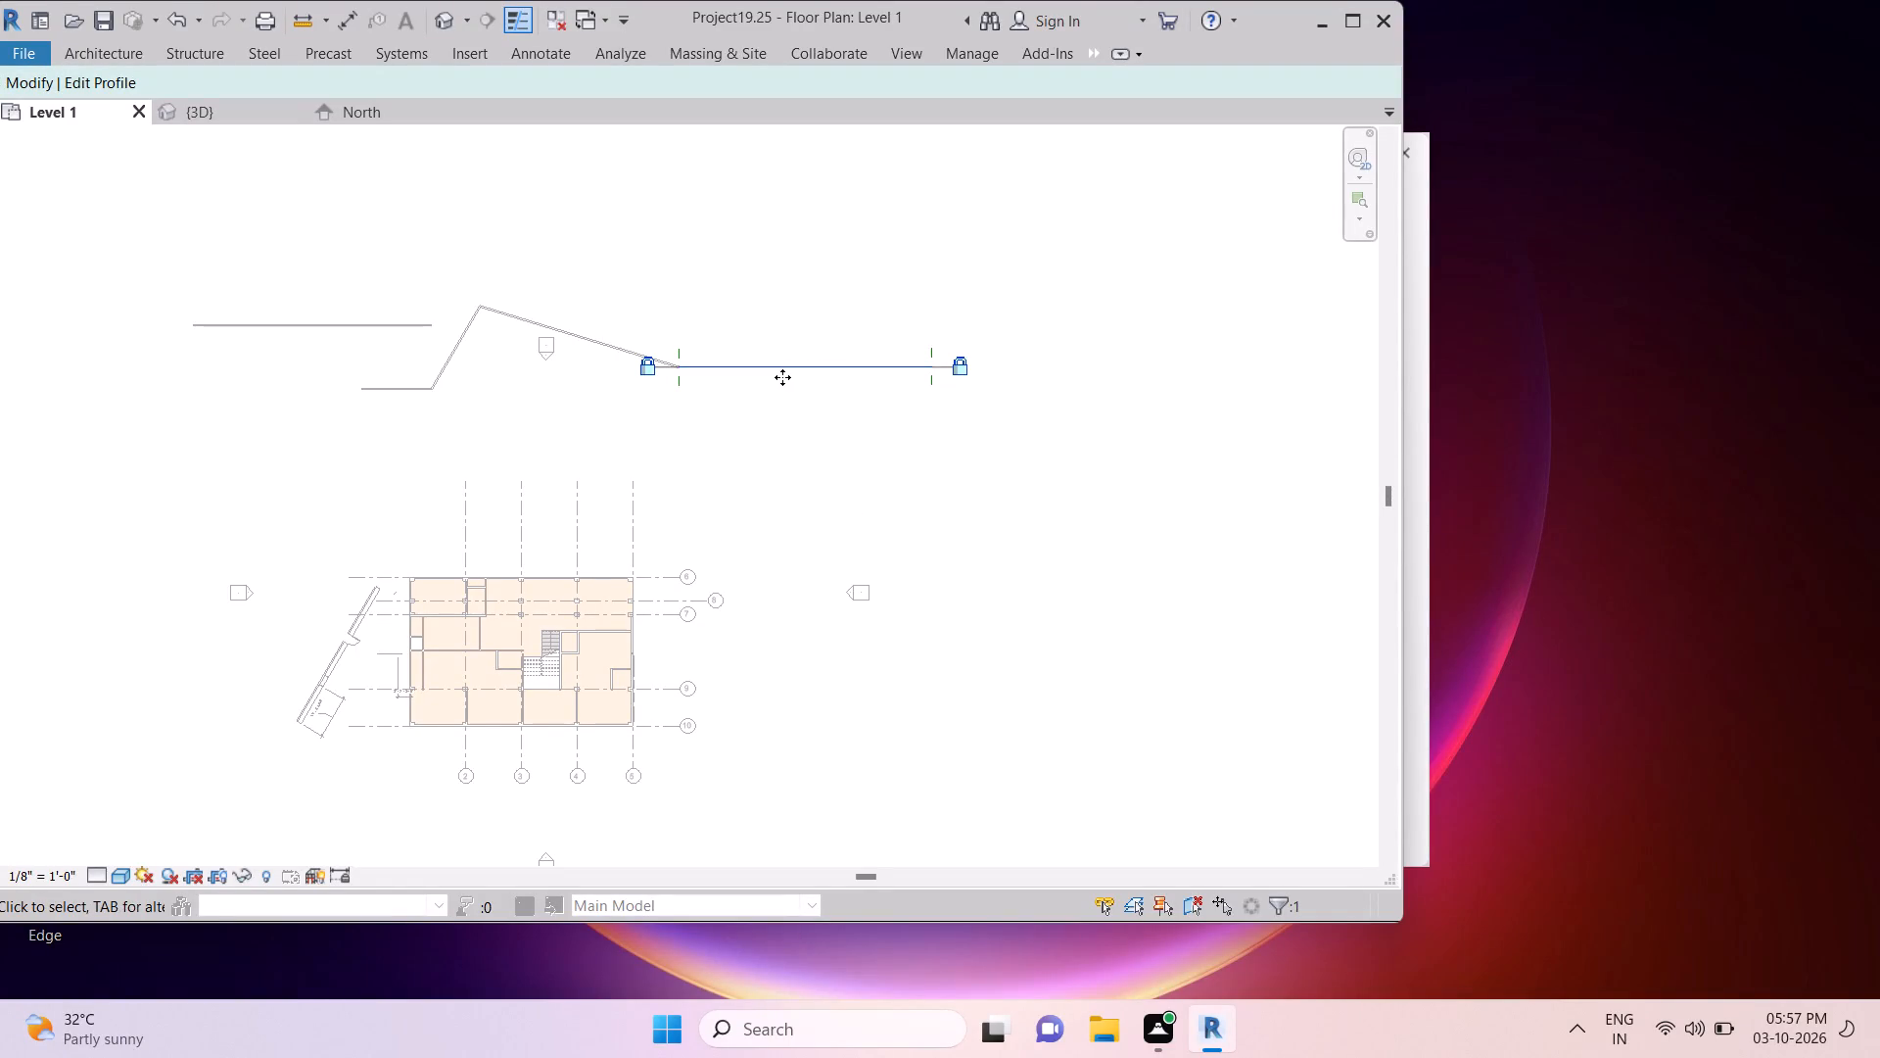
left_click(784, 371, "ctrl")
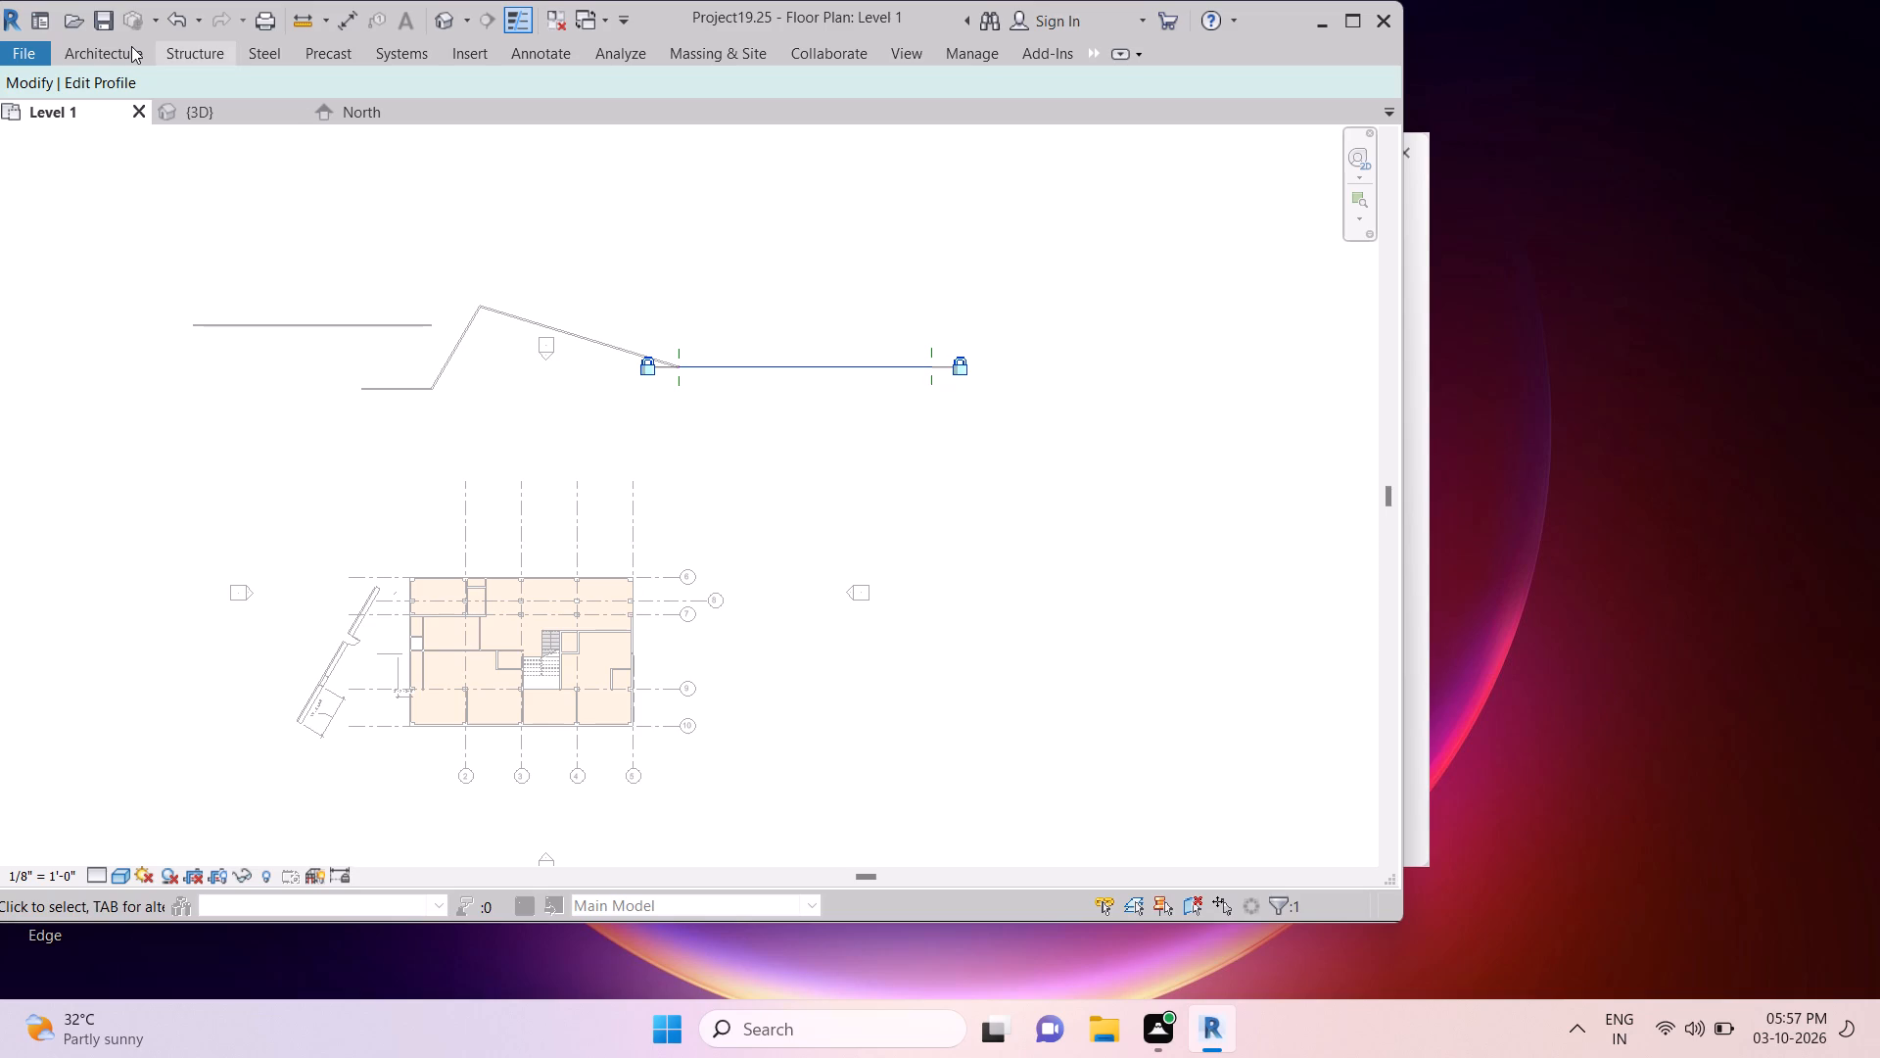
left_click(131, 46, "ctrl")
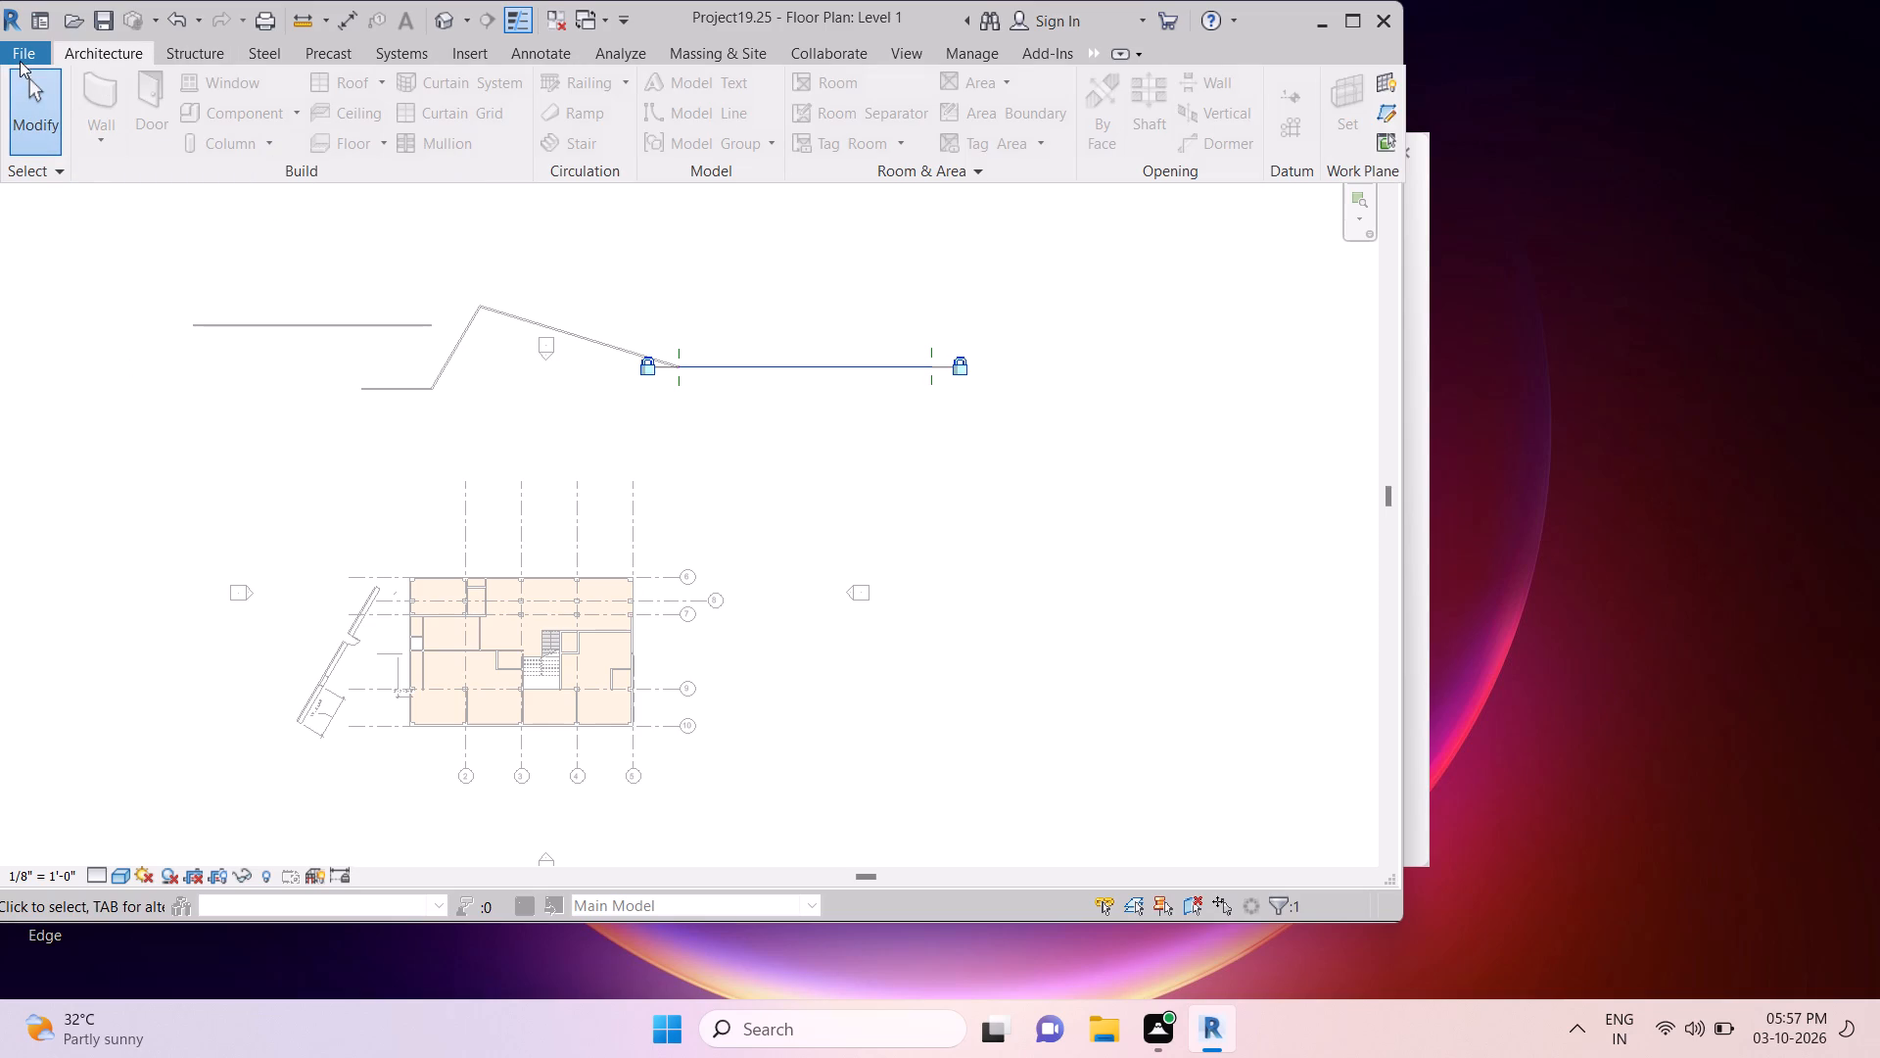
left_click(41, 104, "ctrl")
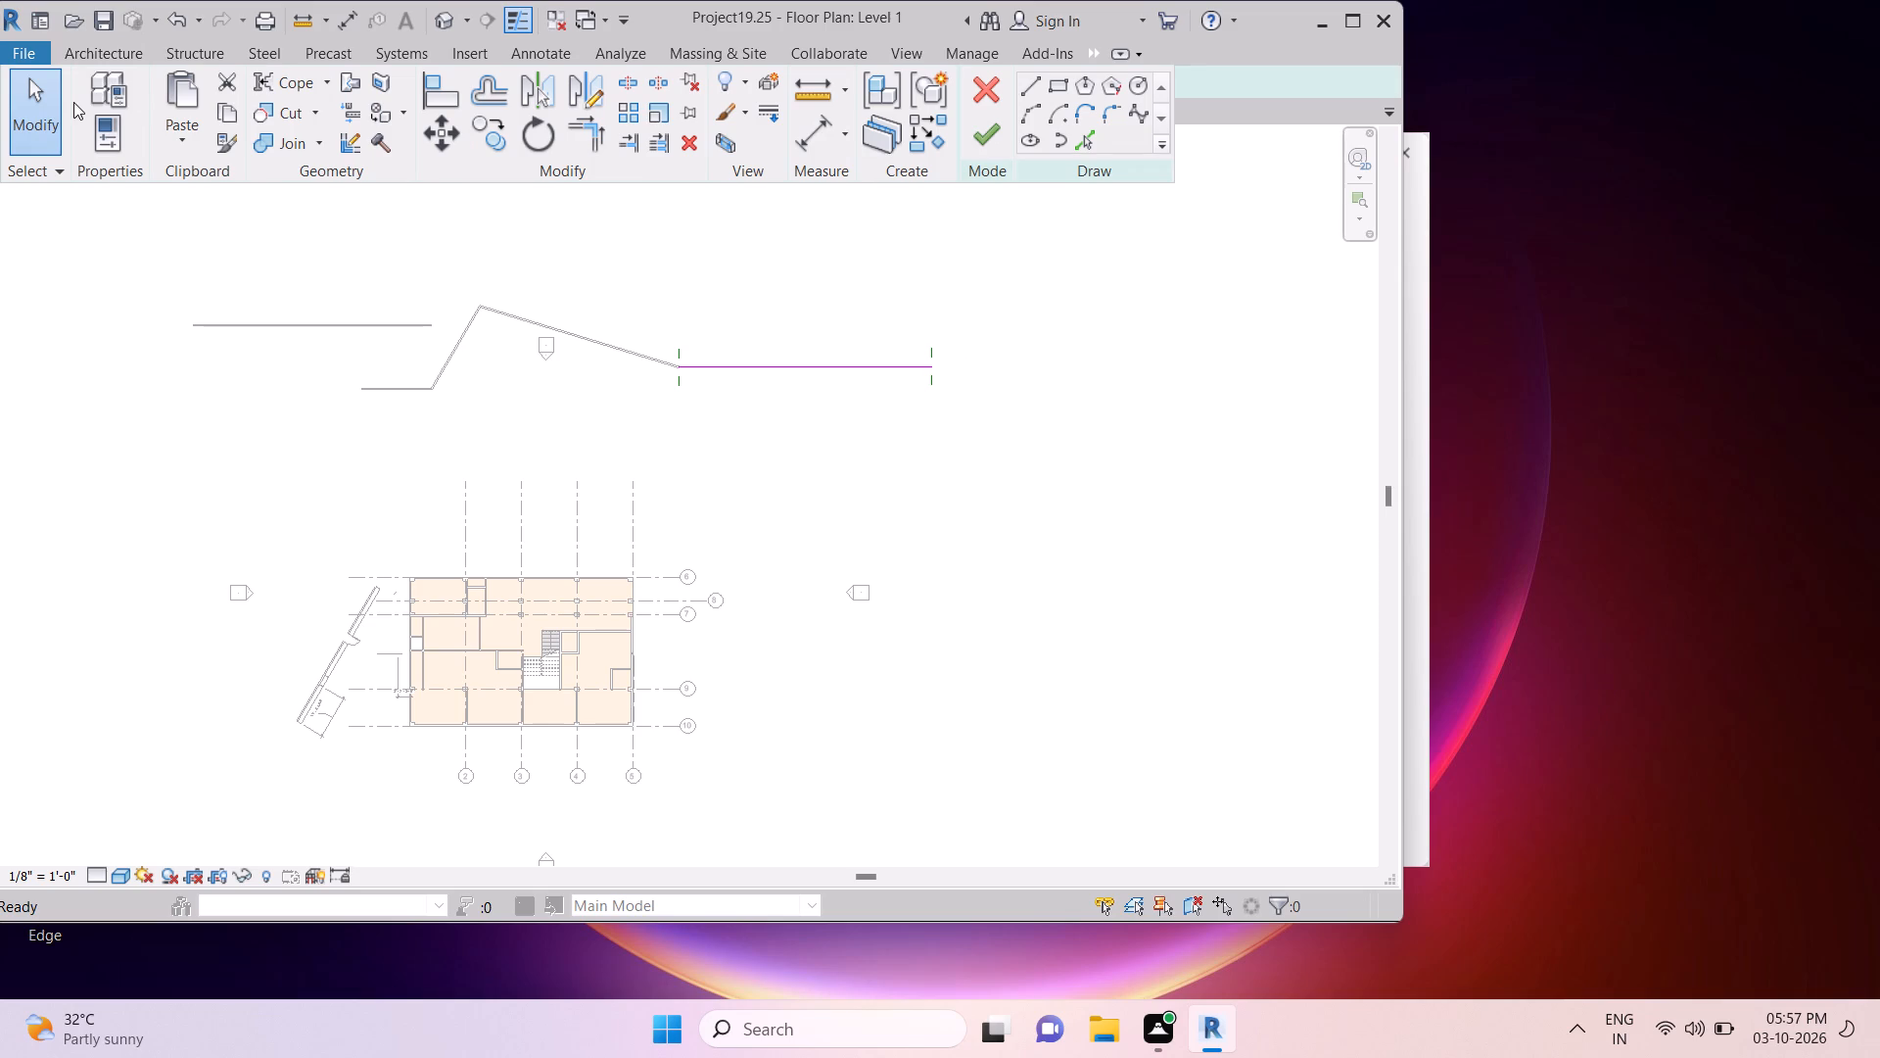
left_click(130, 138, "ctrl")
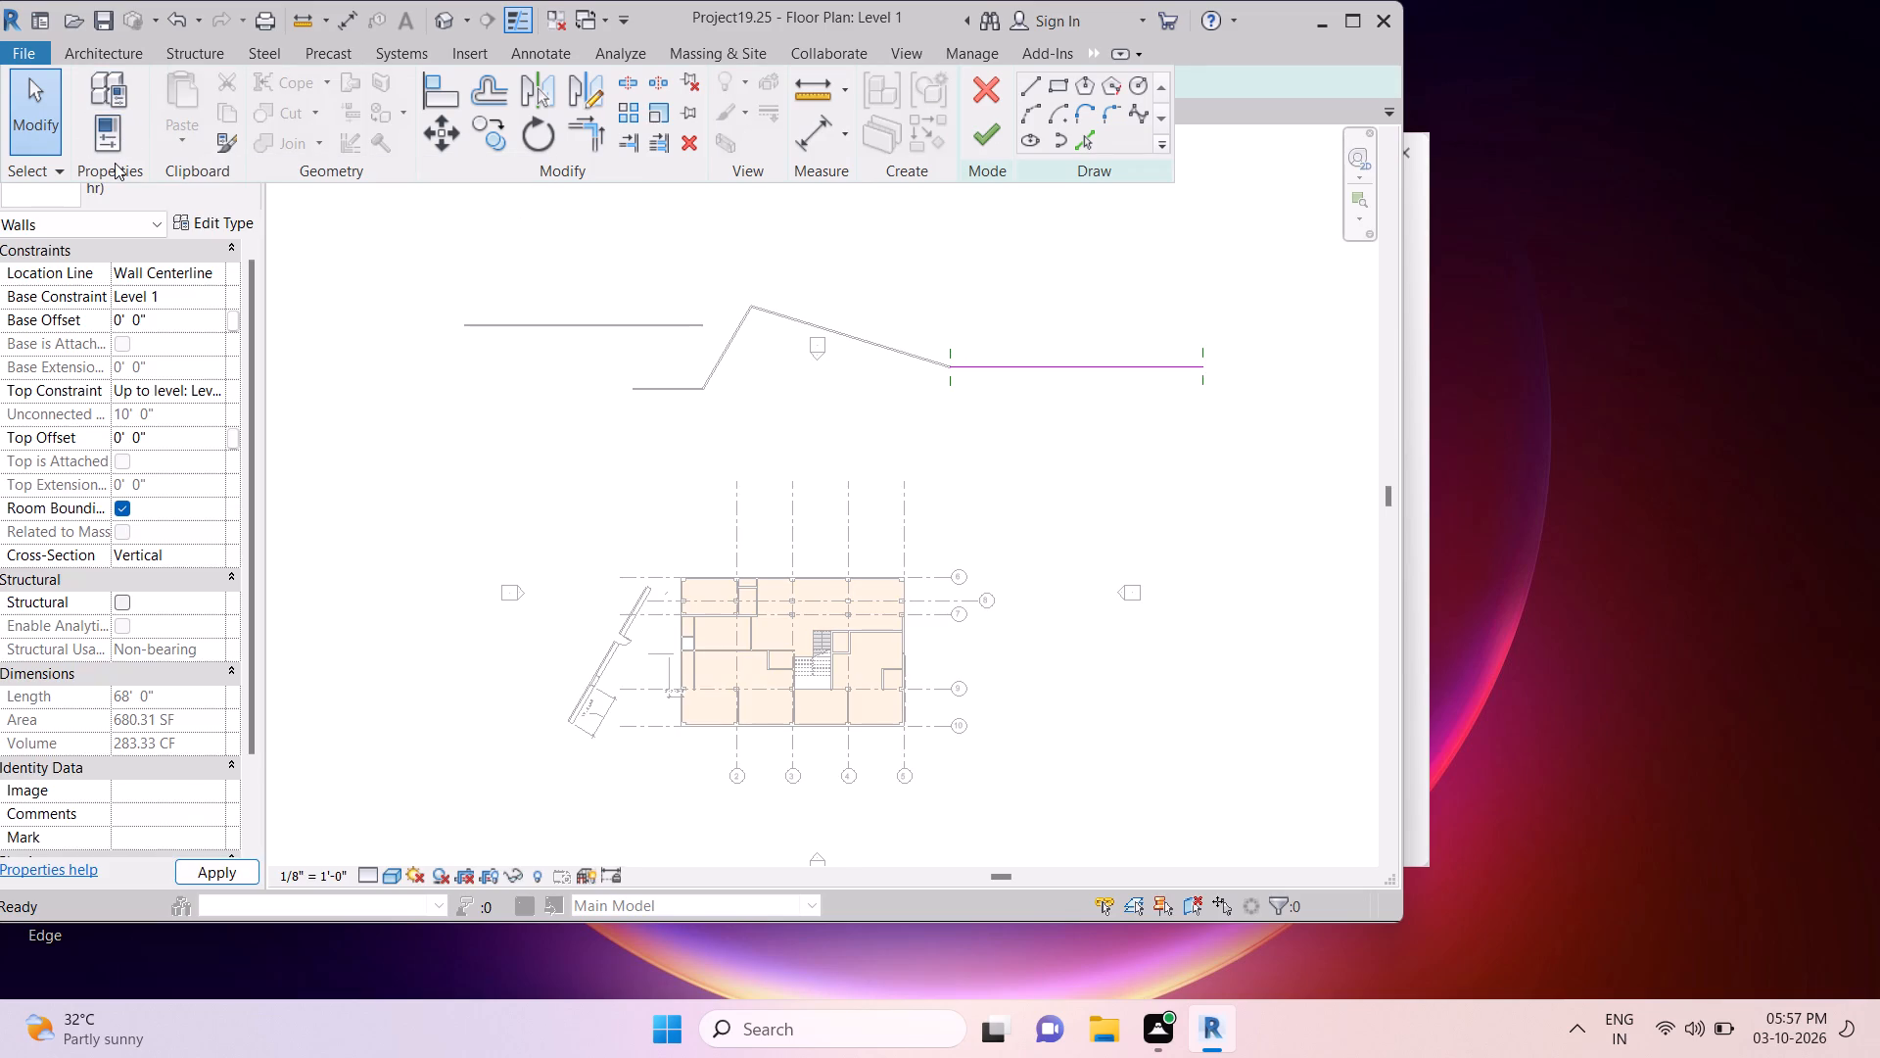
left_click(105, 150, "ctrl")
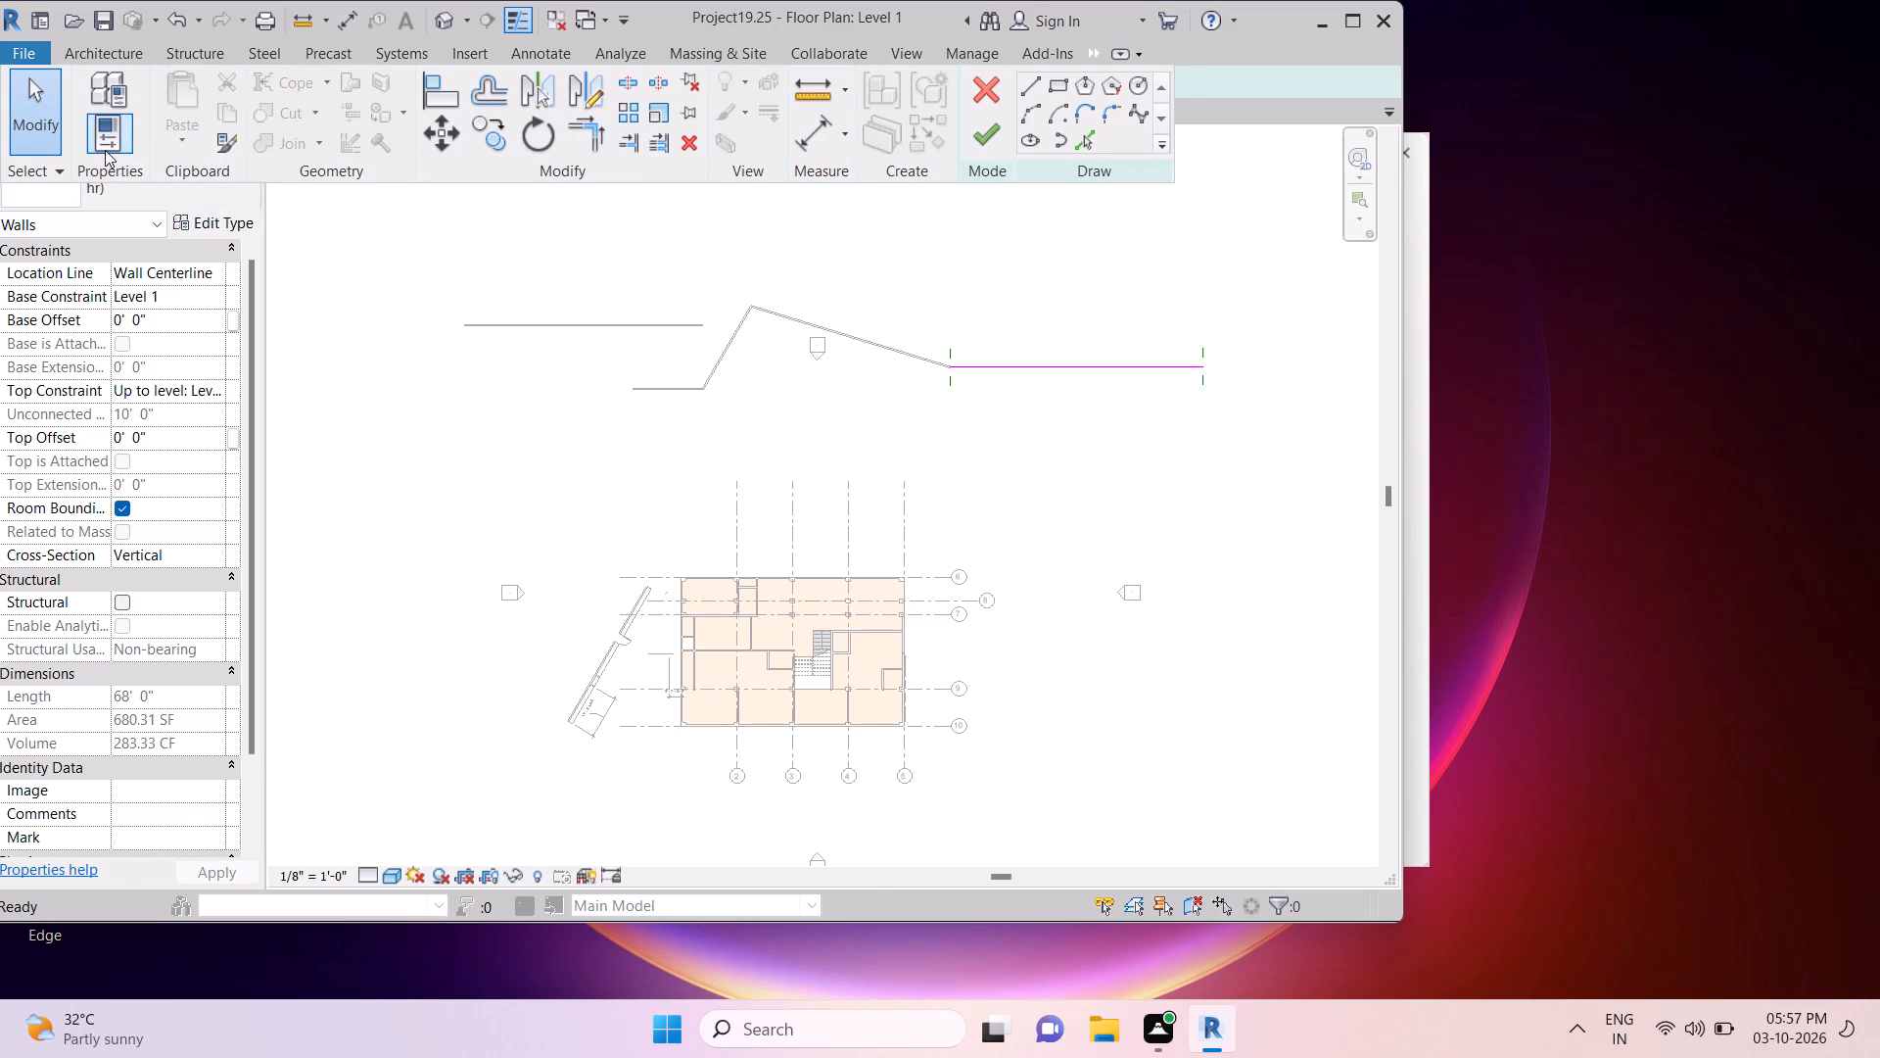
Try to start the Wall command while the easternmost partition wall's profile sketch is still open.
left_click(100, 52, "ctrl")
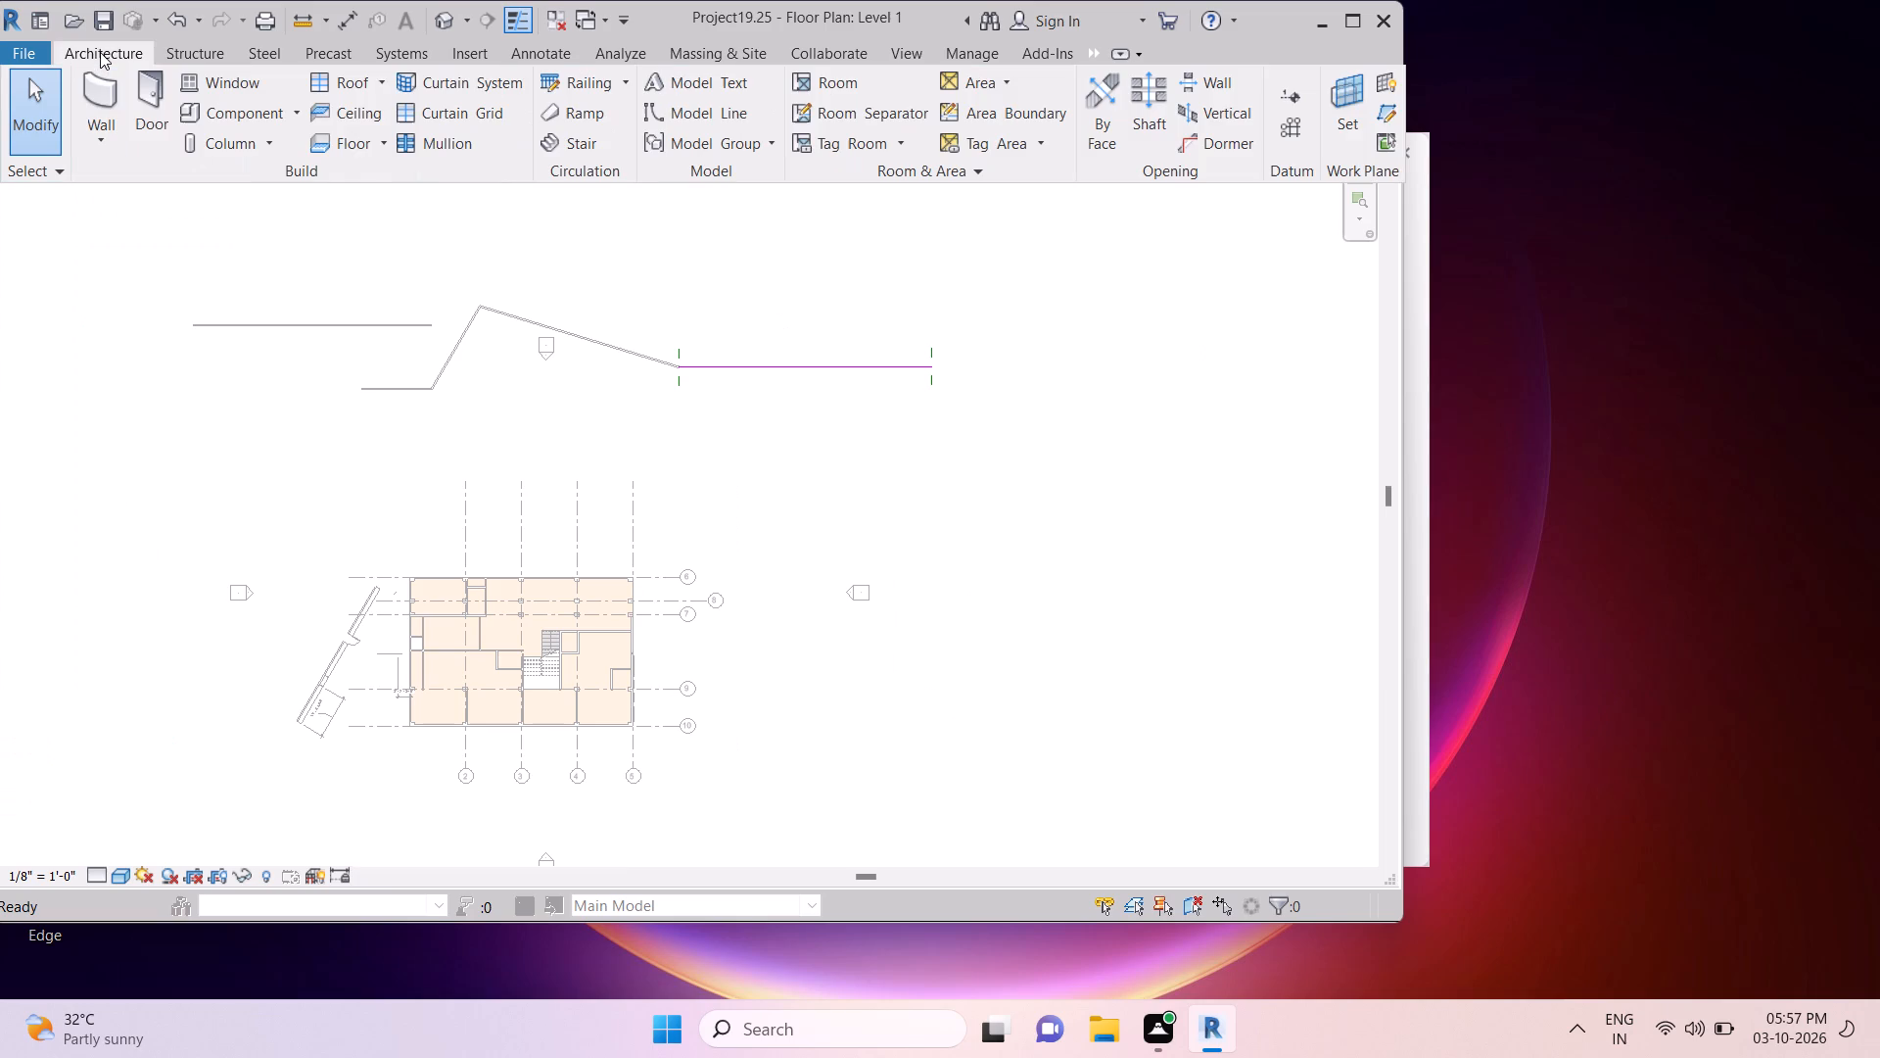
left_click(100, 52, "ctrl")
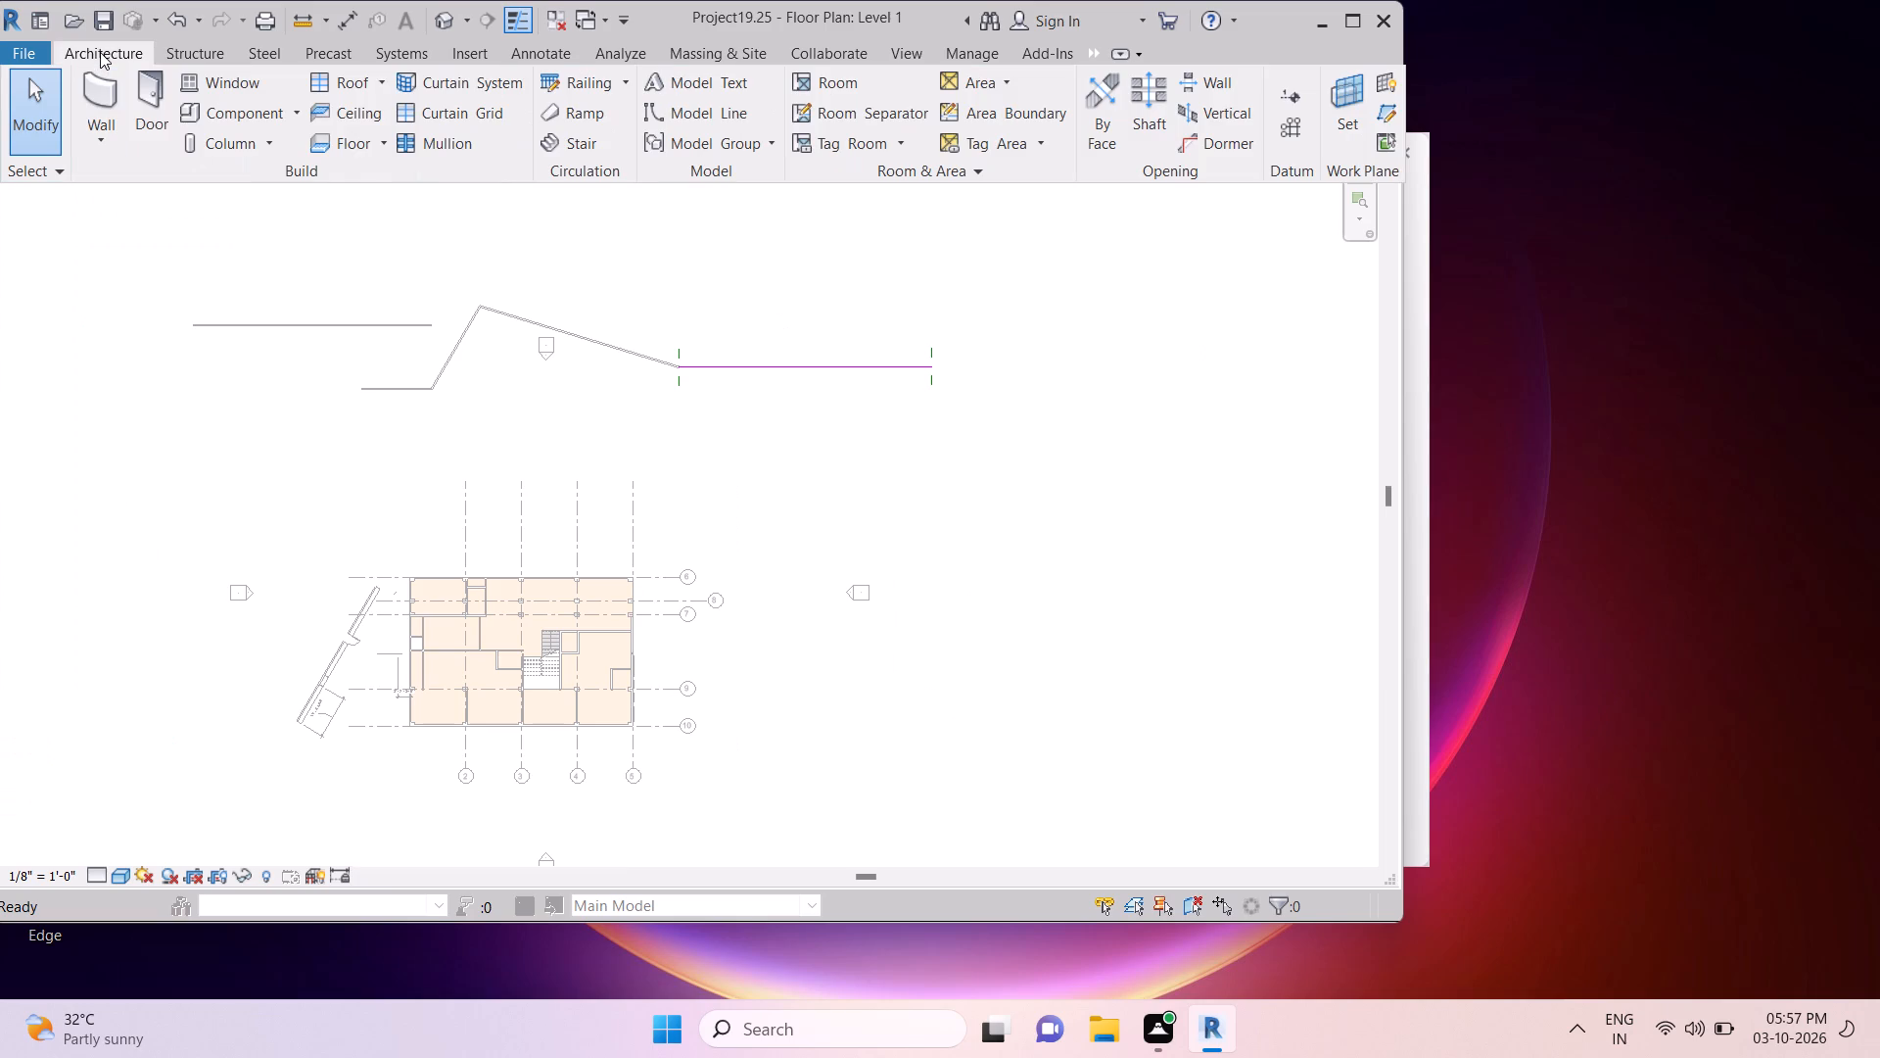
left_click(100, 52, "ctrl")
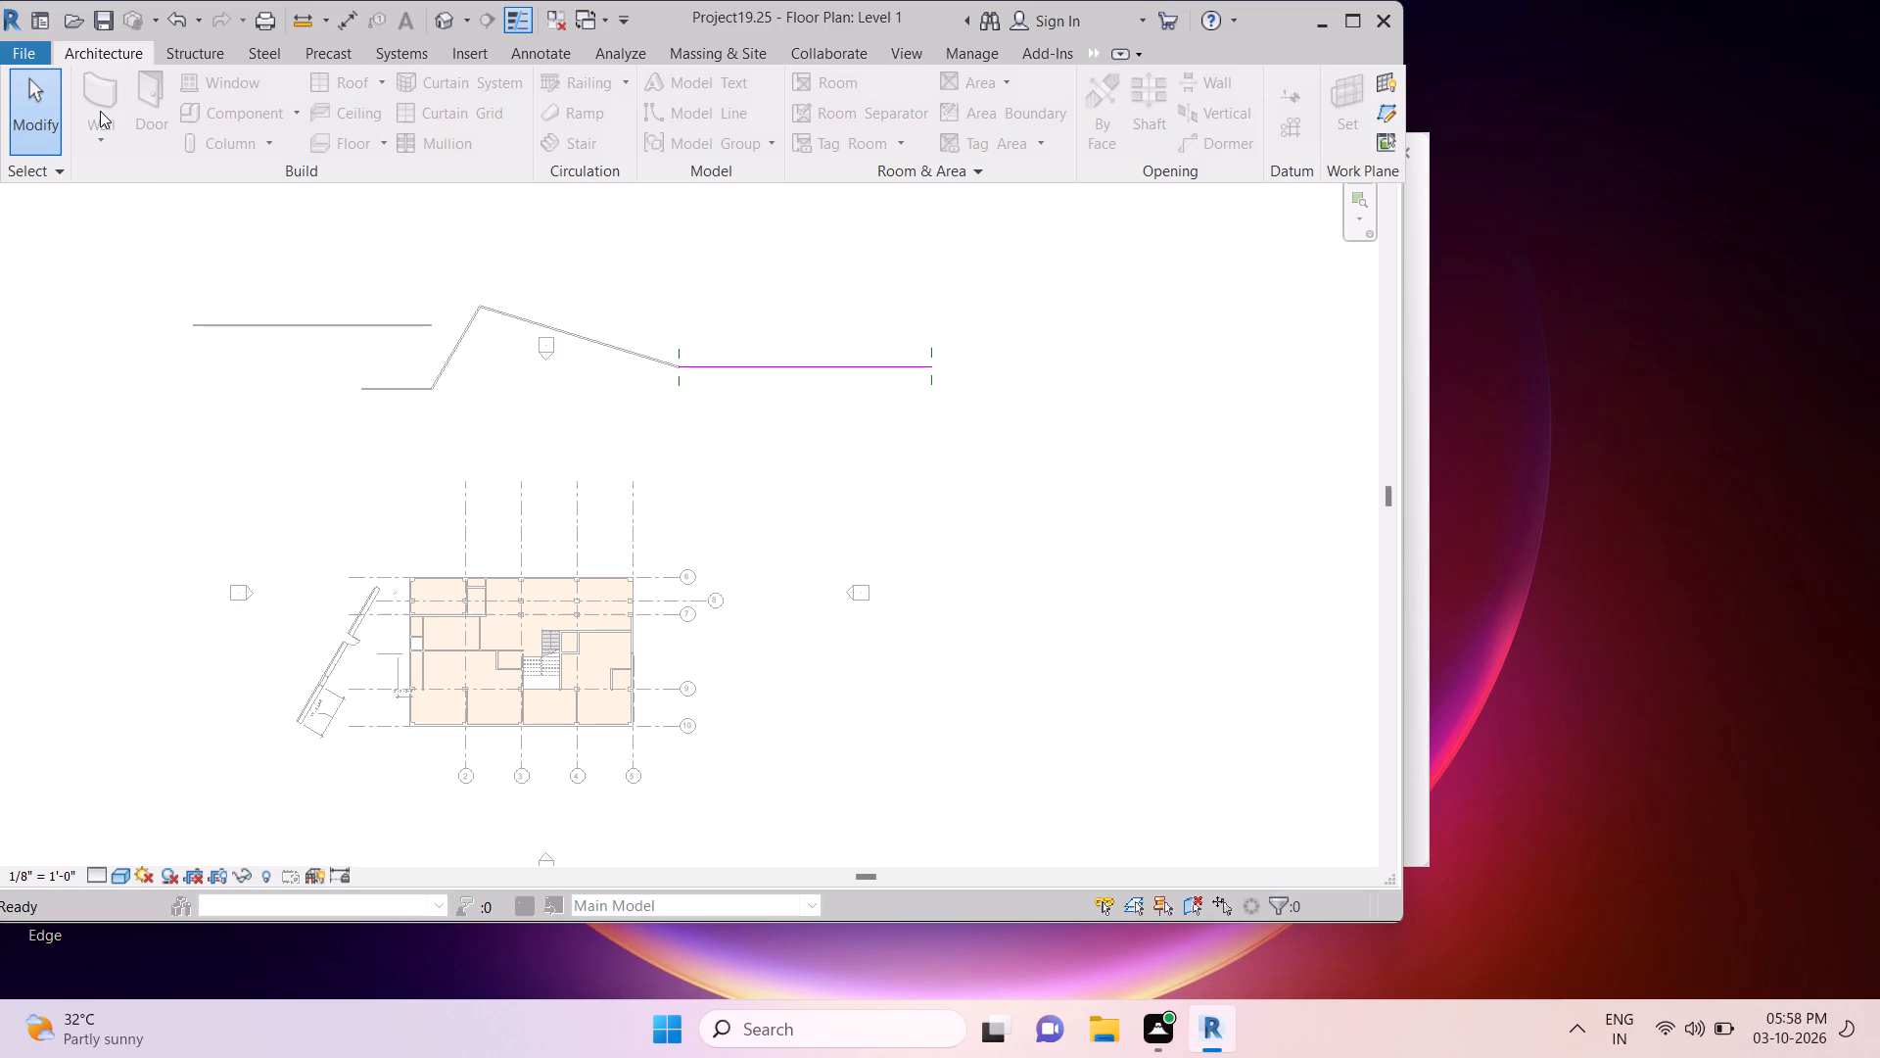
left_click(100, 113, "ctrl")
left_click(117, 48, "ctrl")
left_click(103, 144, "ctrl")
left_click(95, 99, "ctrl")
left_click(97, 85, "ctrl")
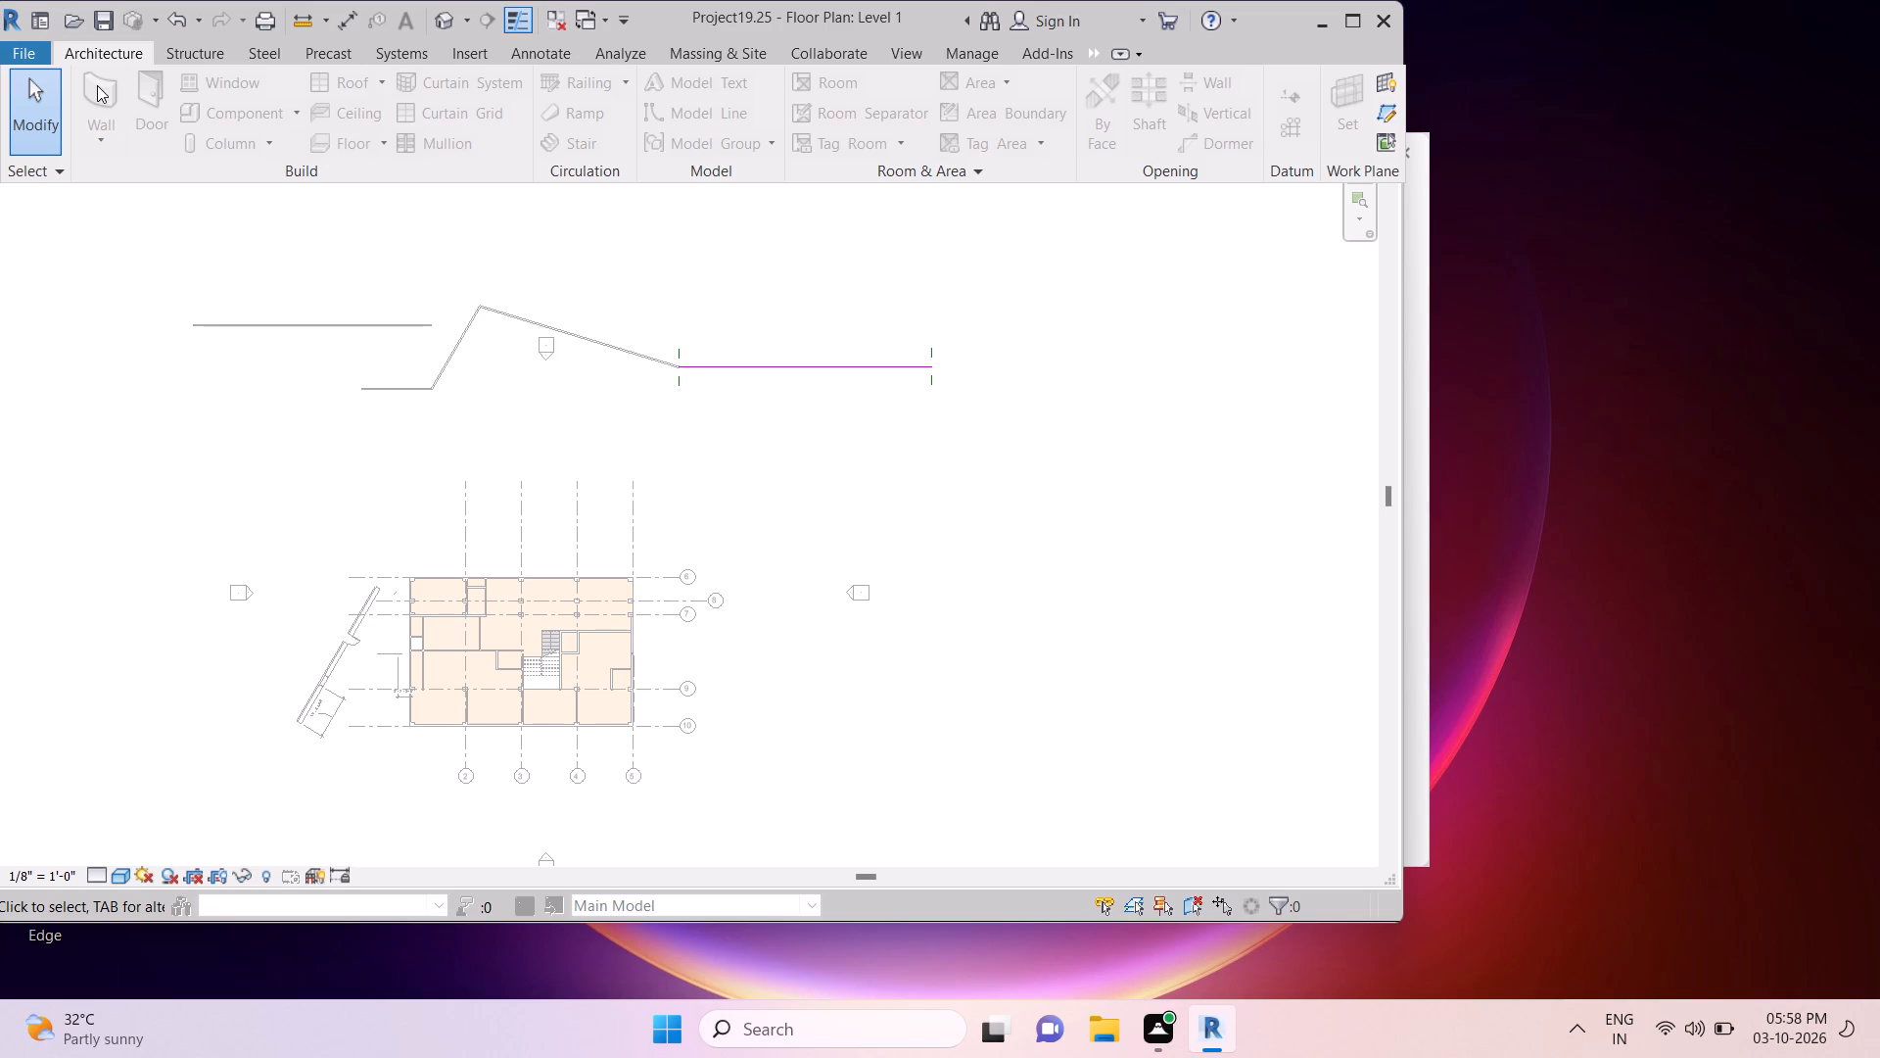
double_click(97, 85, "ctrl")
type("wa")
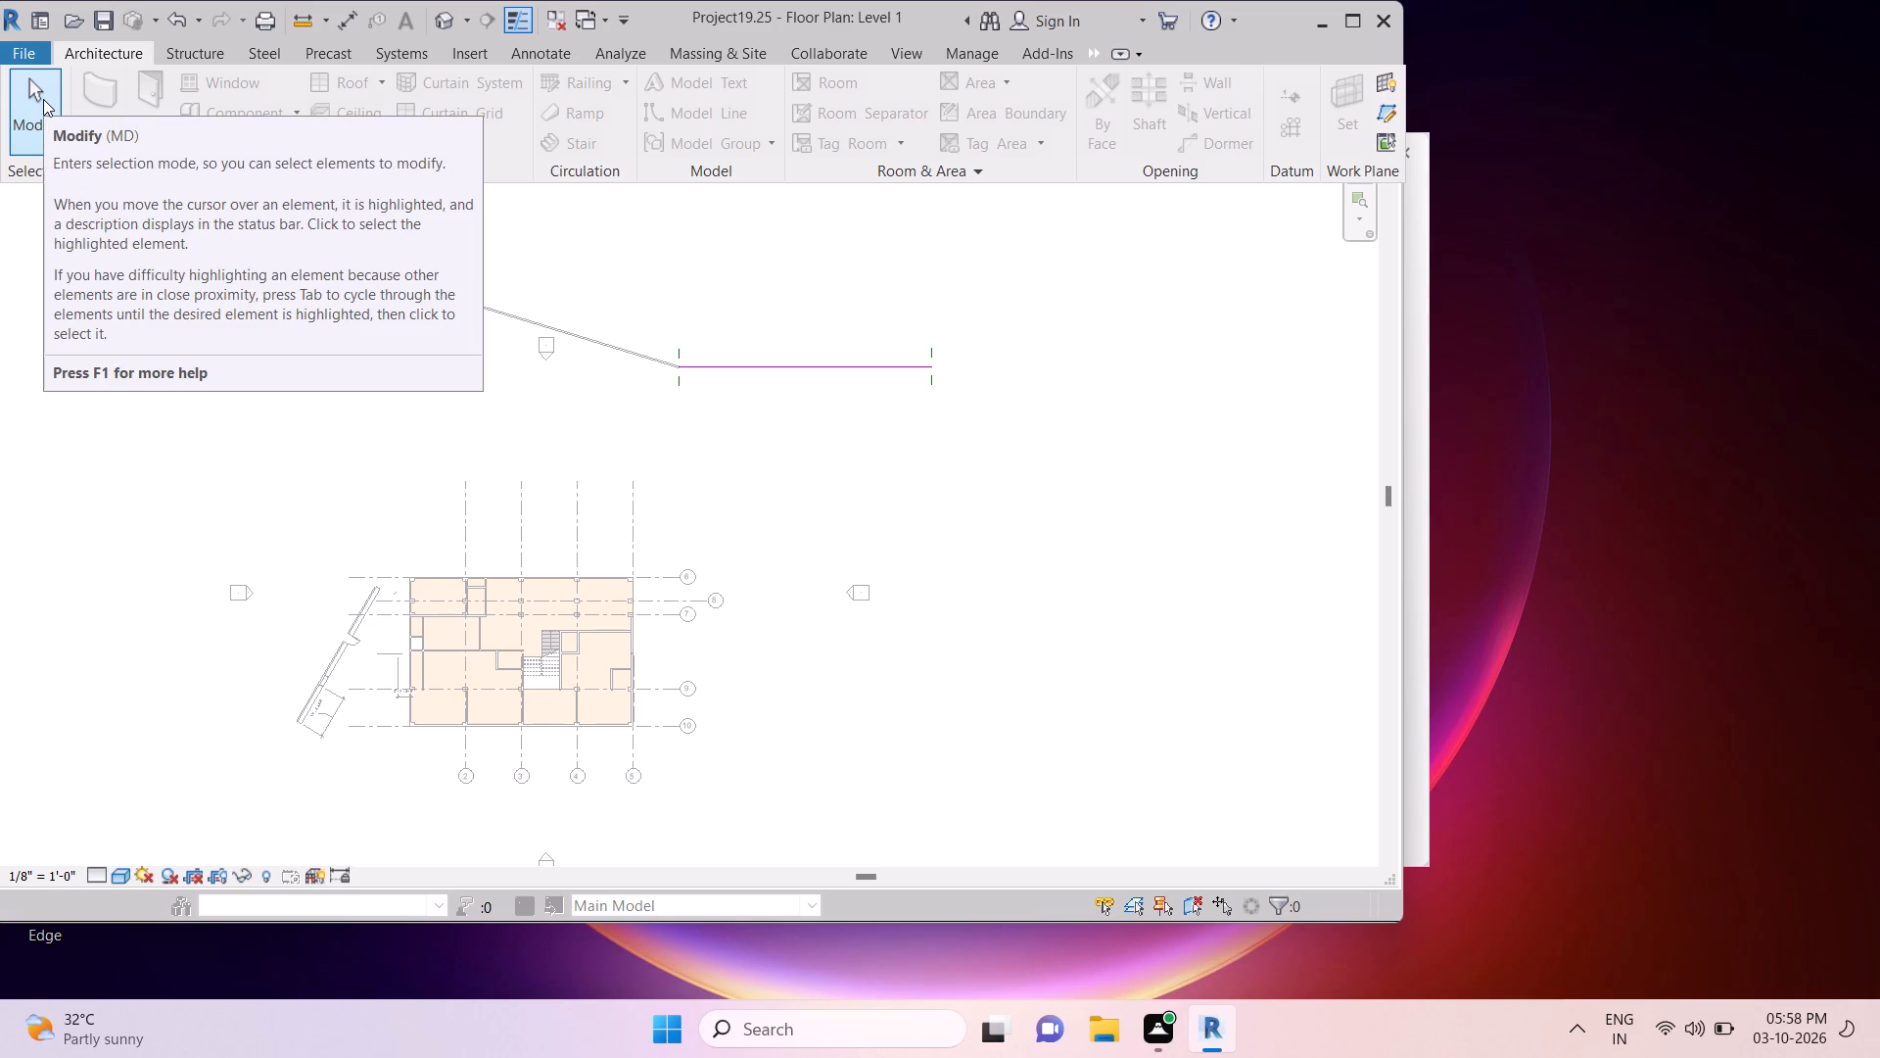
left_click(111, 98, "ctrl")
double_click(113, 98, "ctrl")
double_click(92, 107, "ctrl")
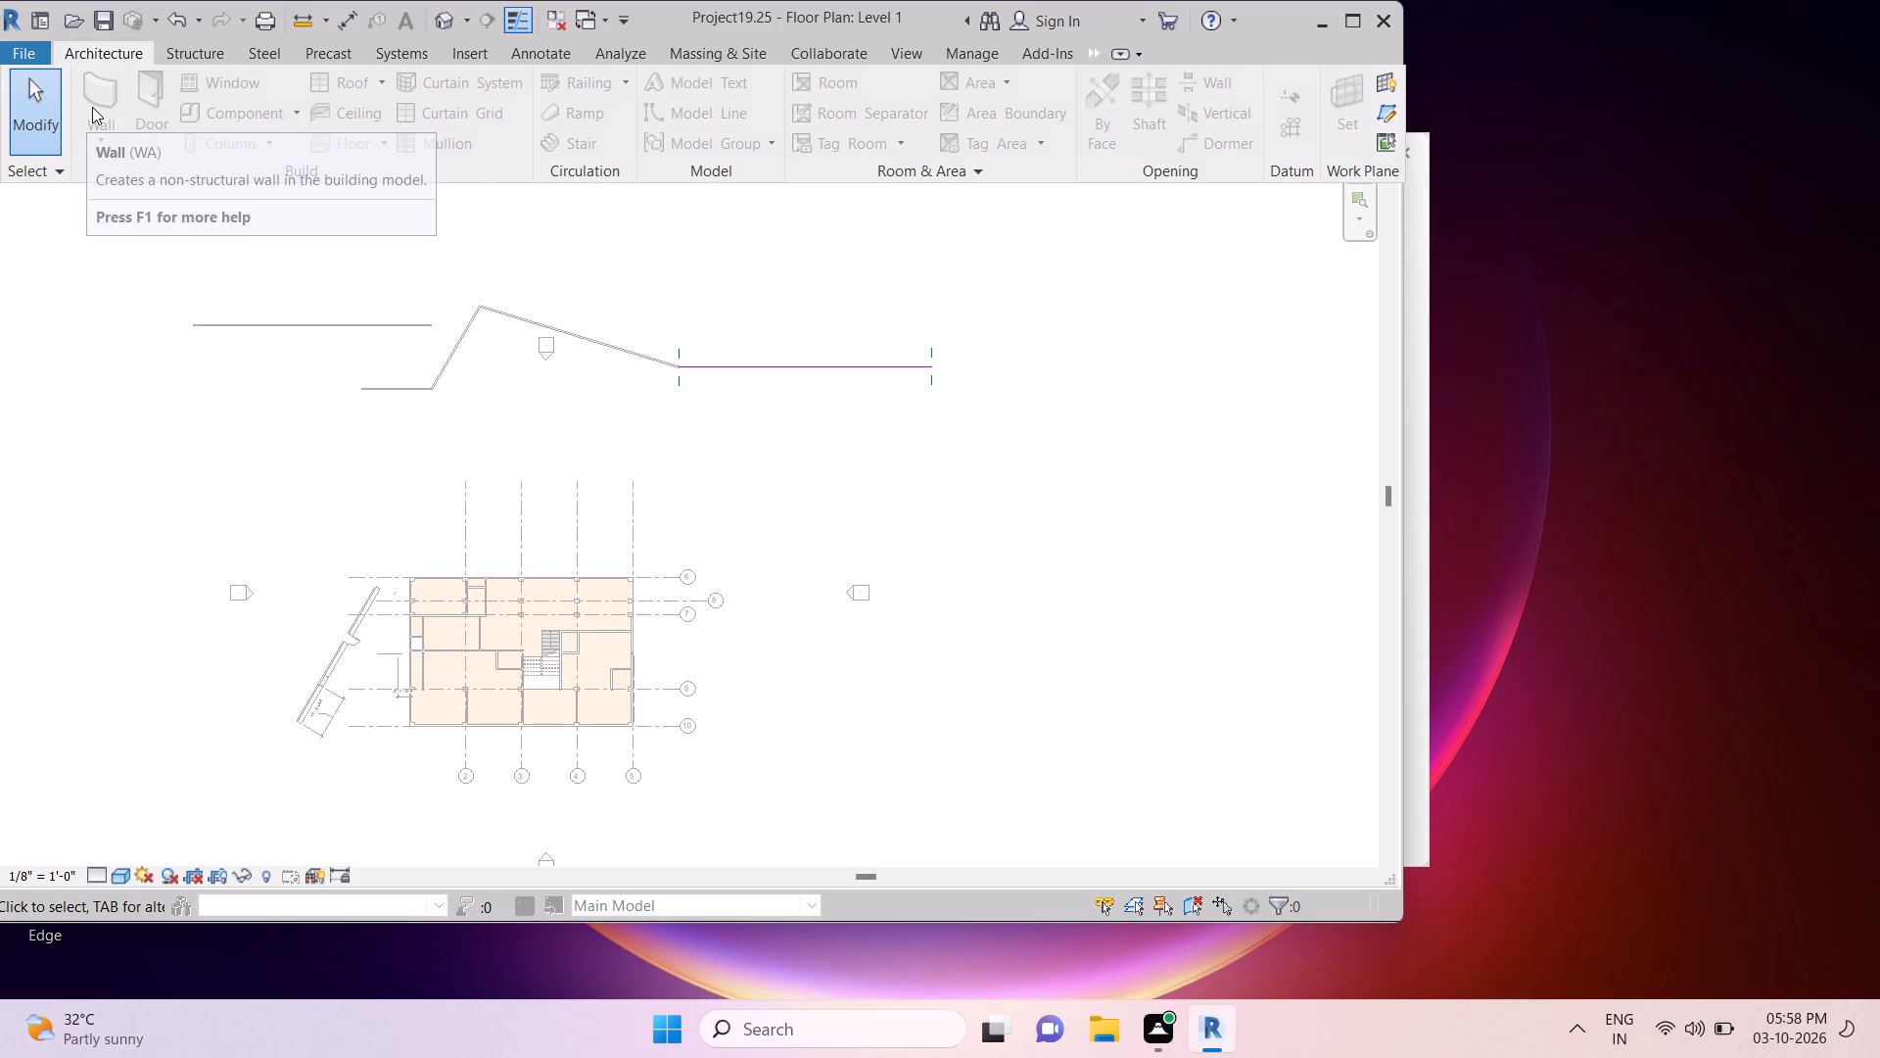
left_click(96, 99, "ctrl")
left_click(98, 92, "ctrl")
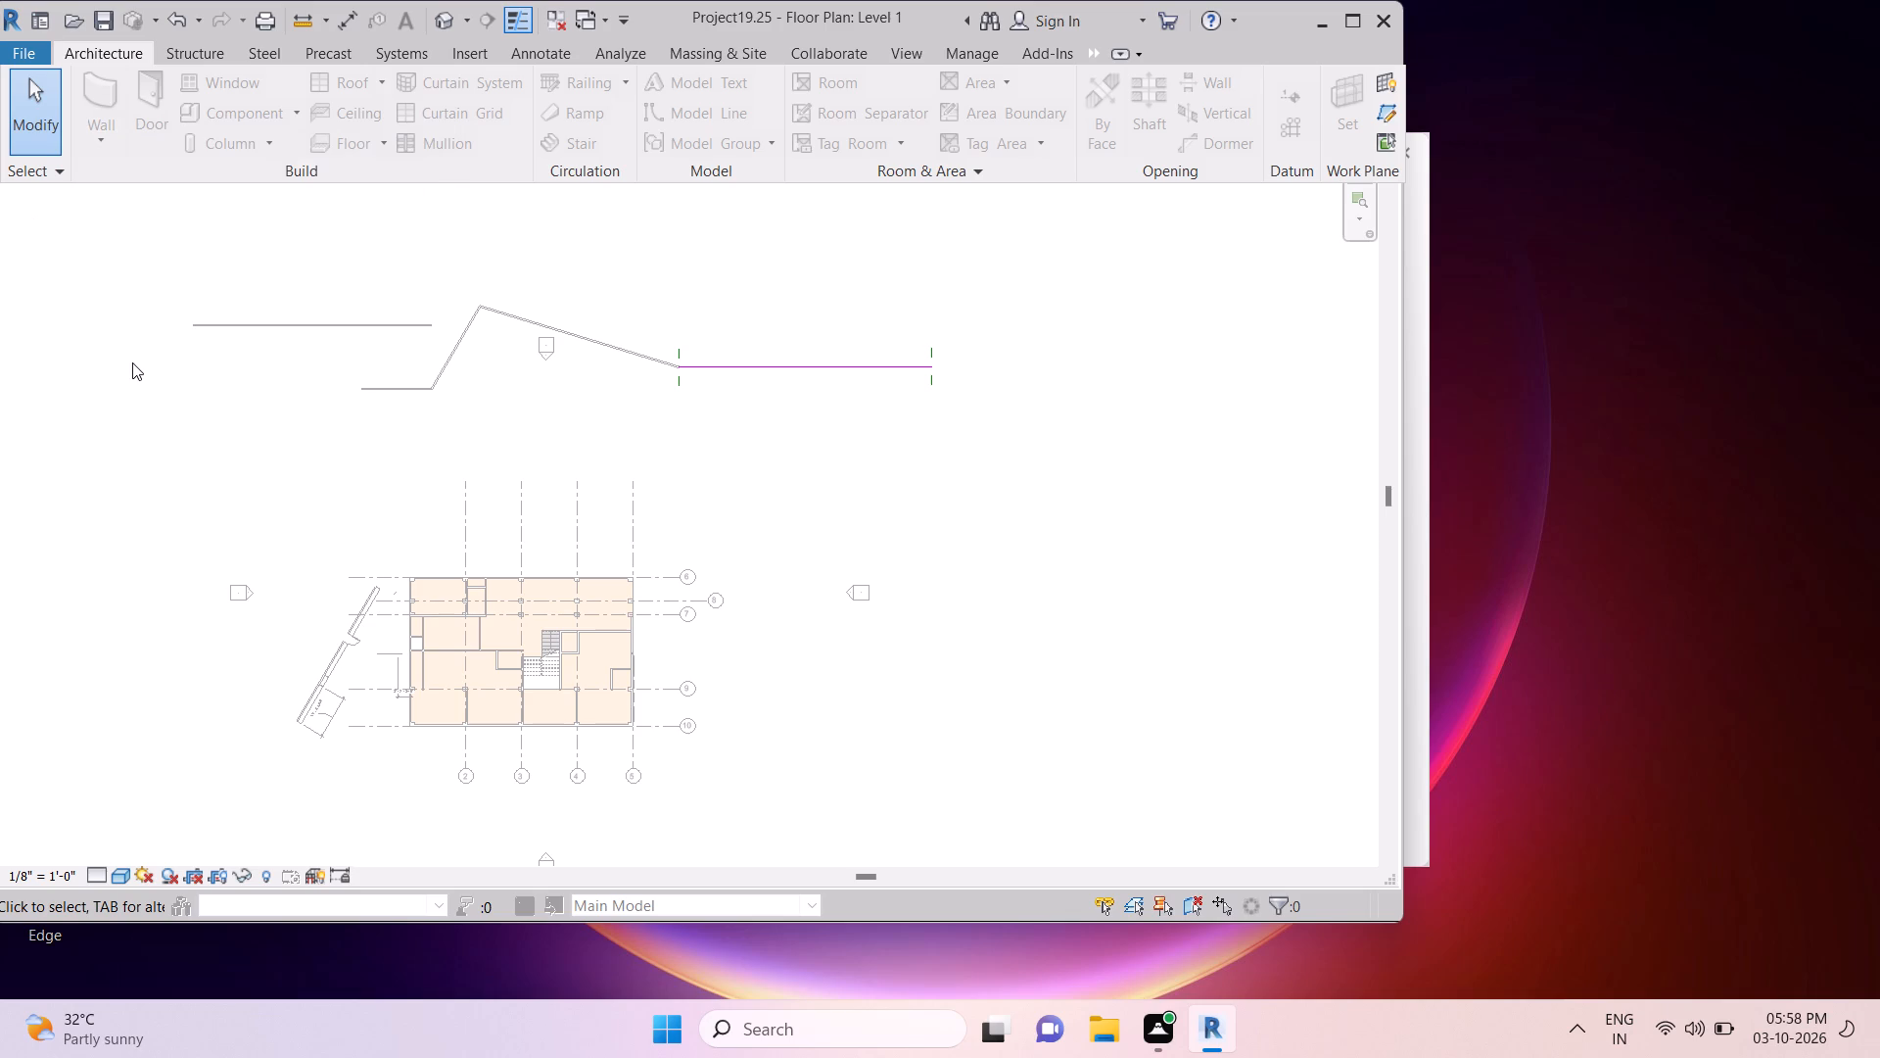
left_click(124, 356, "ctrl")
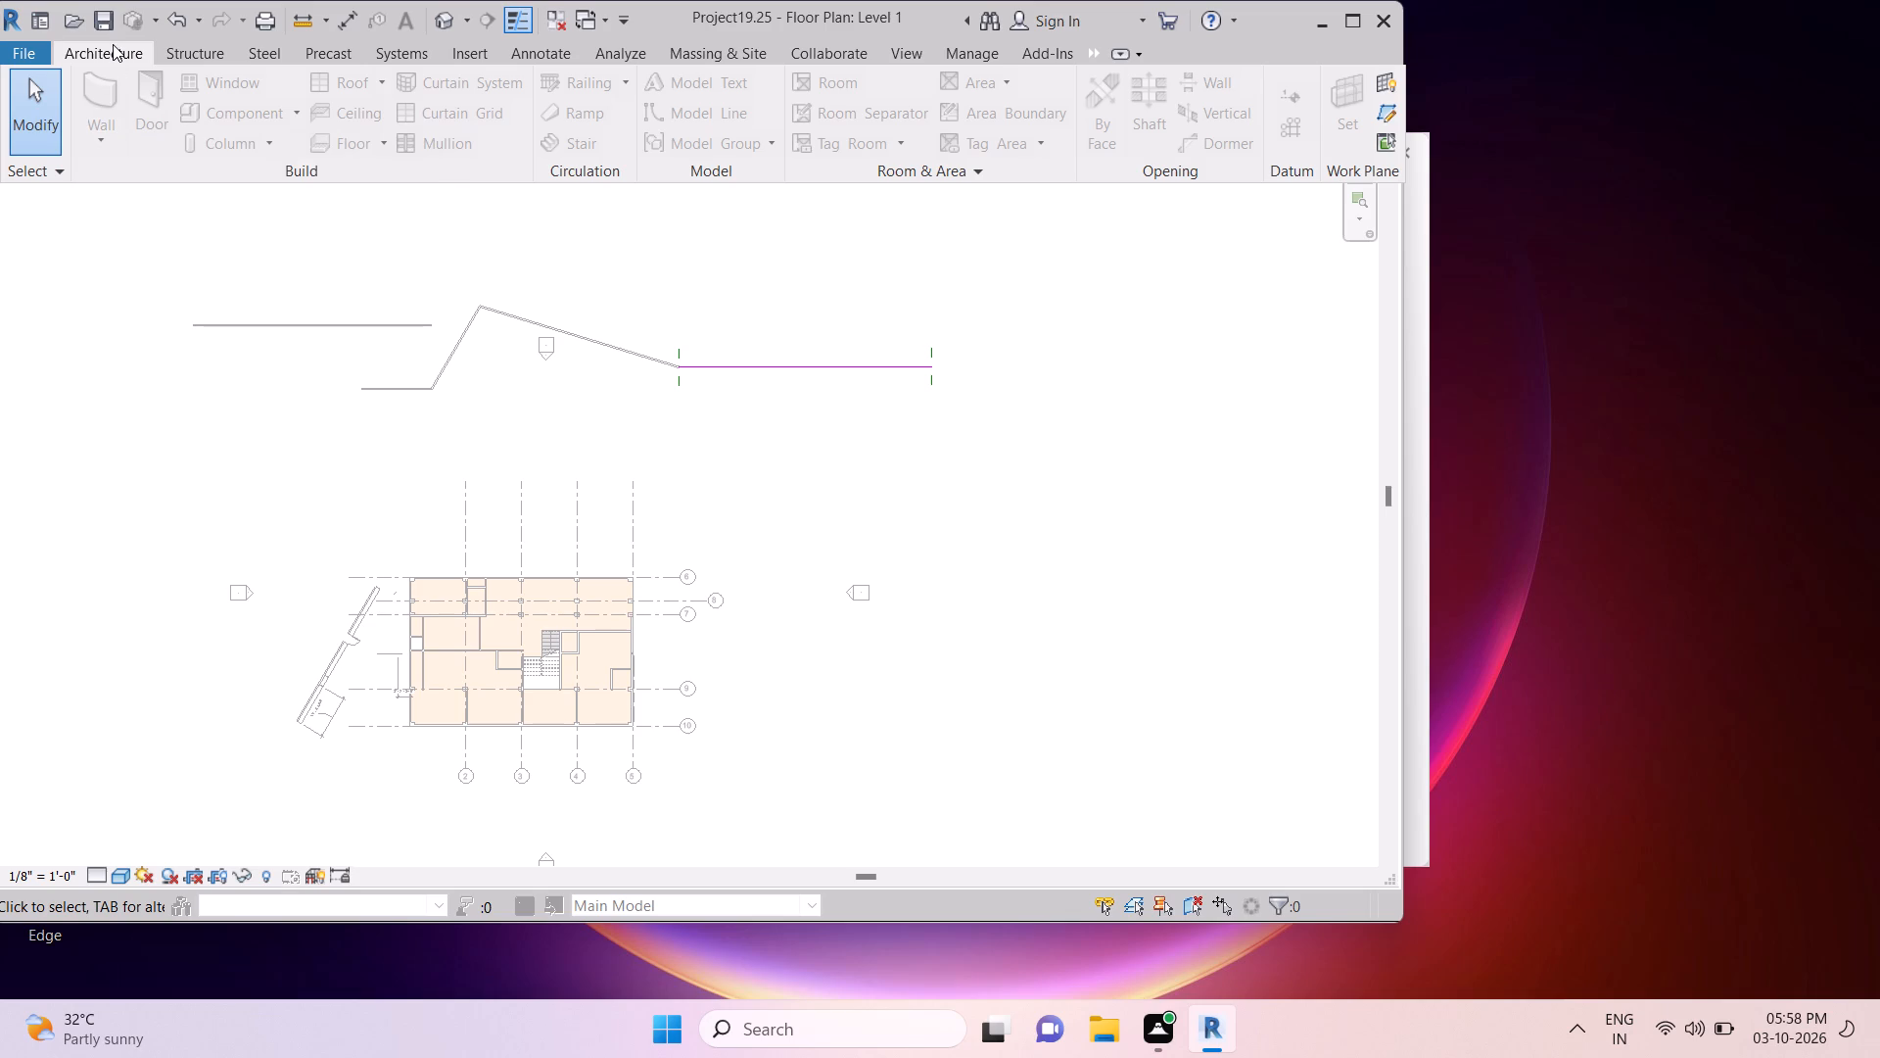
Restore the full ribbon display so it stays expanded.
left_click(113, 44, "ctrl")
left_click(114, 51, "ctrl")
triple_click(115, 52, "ctrl")
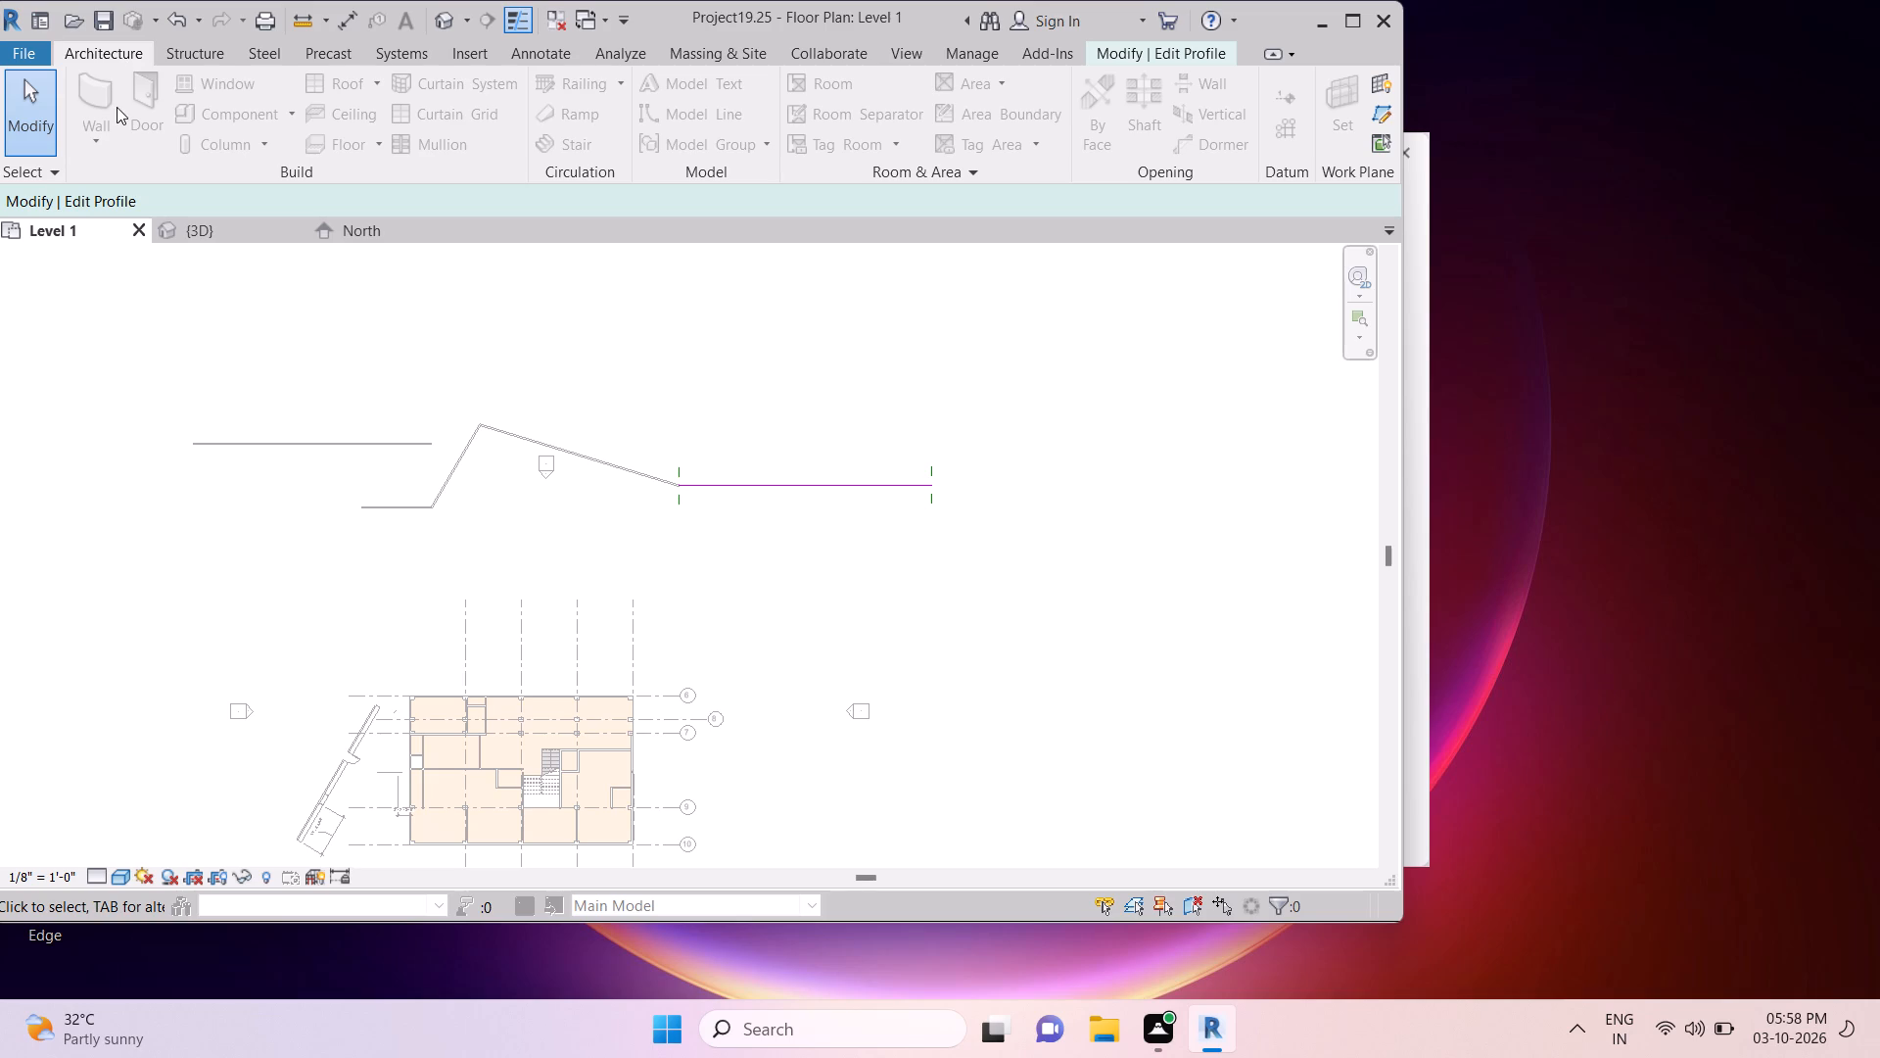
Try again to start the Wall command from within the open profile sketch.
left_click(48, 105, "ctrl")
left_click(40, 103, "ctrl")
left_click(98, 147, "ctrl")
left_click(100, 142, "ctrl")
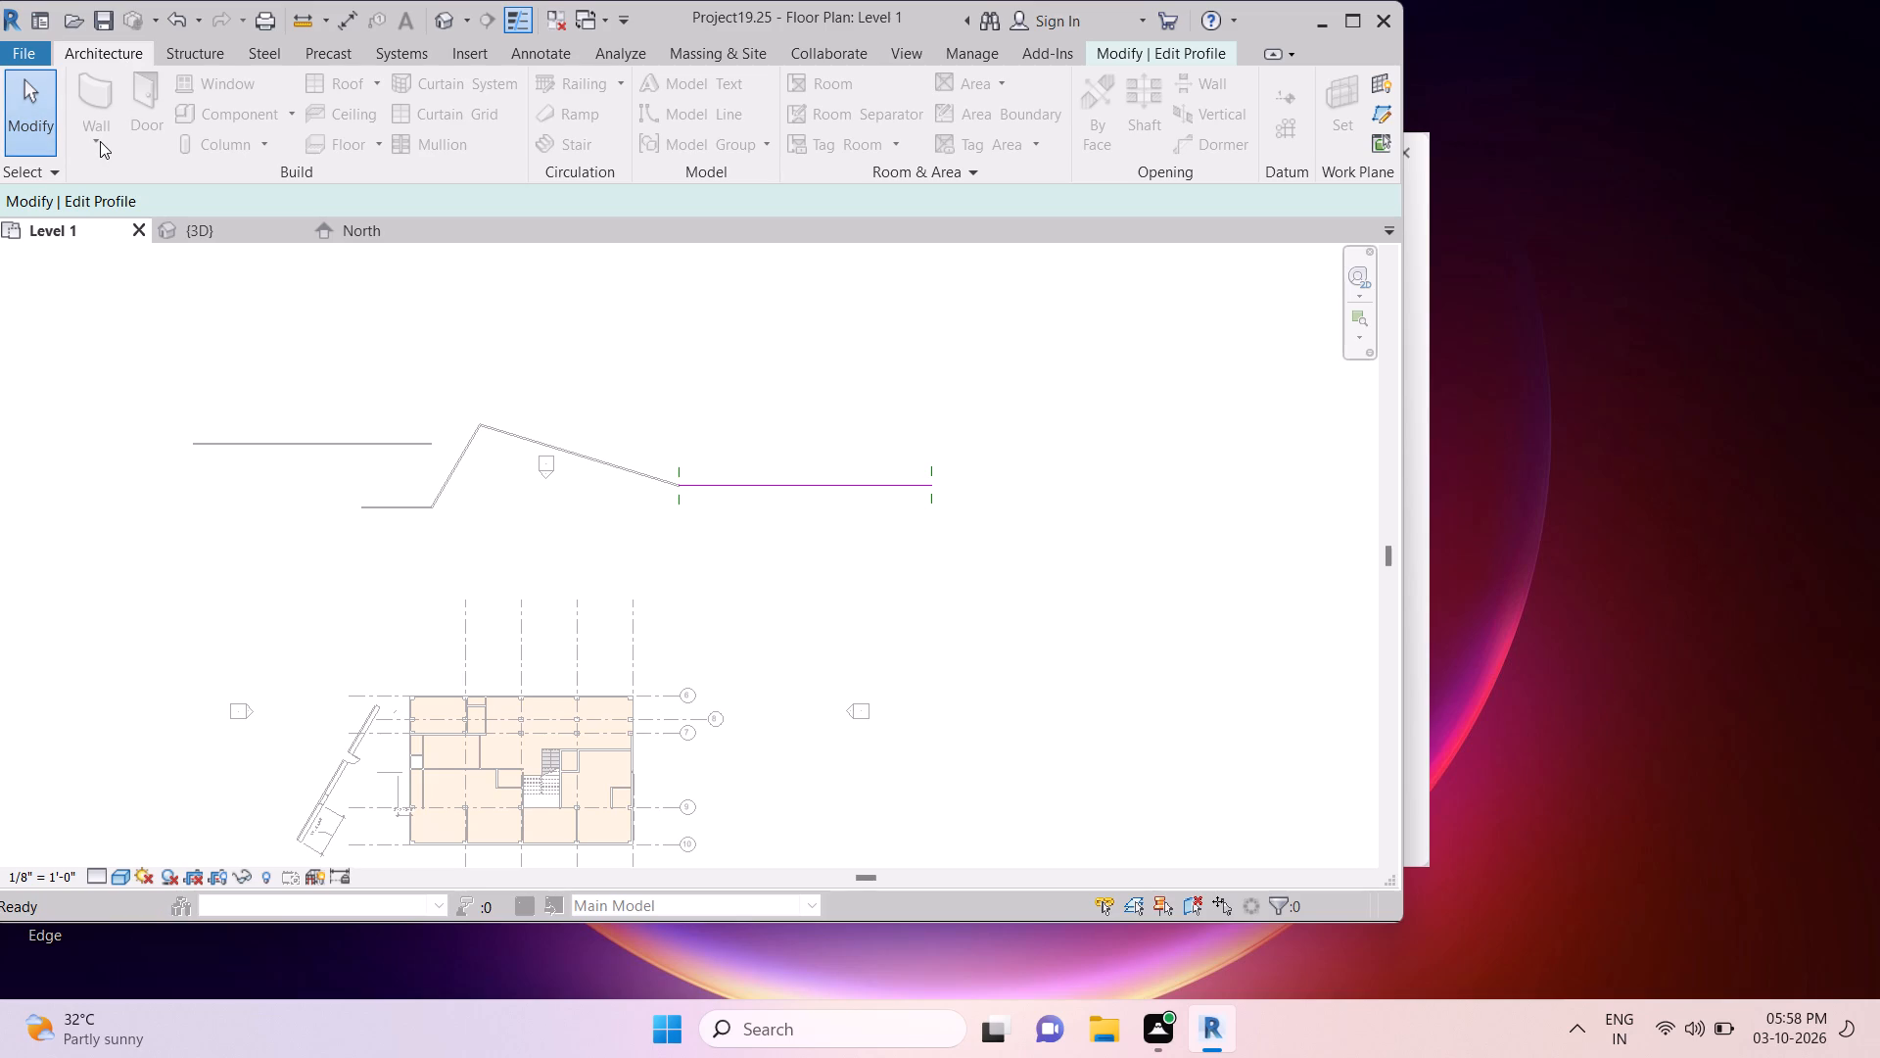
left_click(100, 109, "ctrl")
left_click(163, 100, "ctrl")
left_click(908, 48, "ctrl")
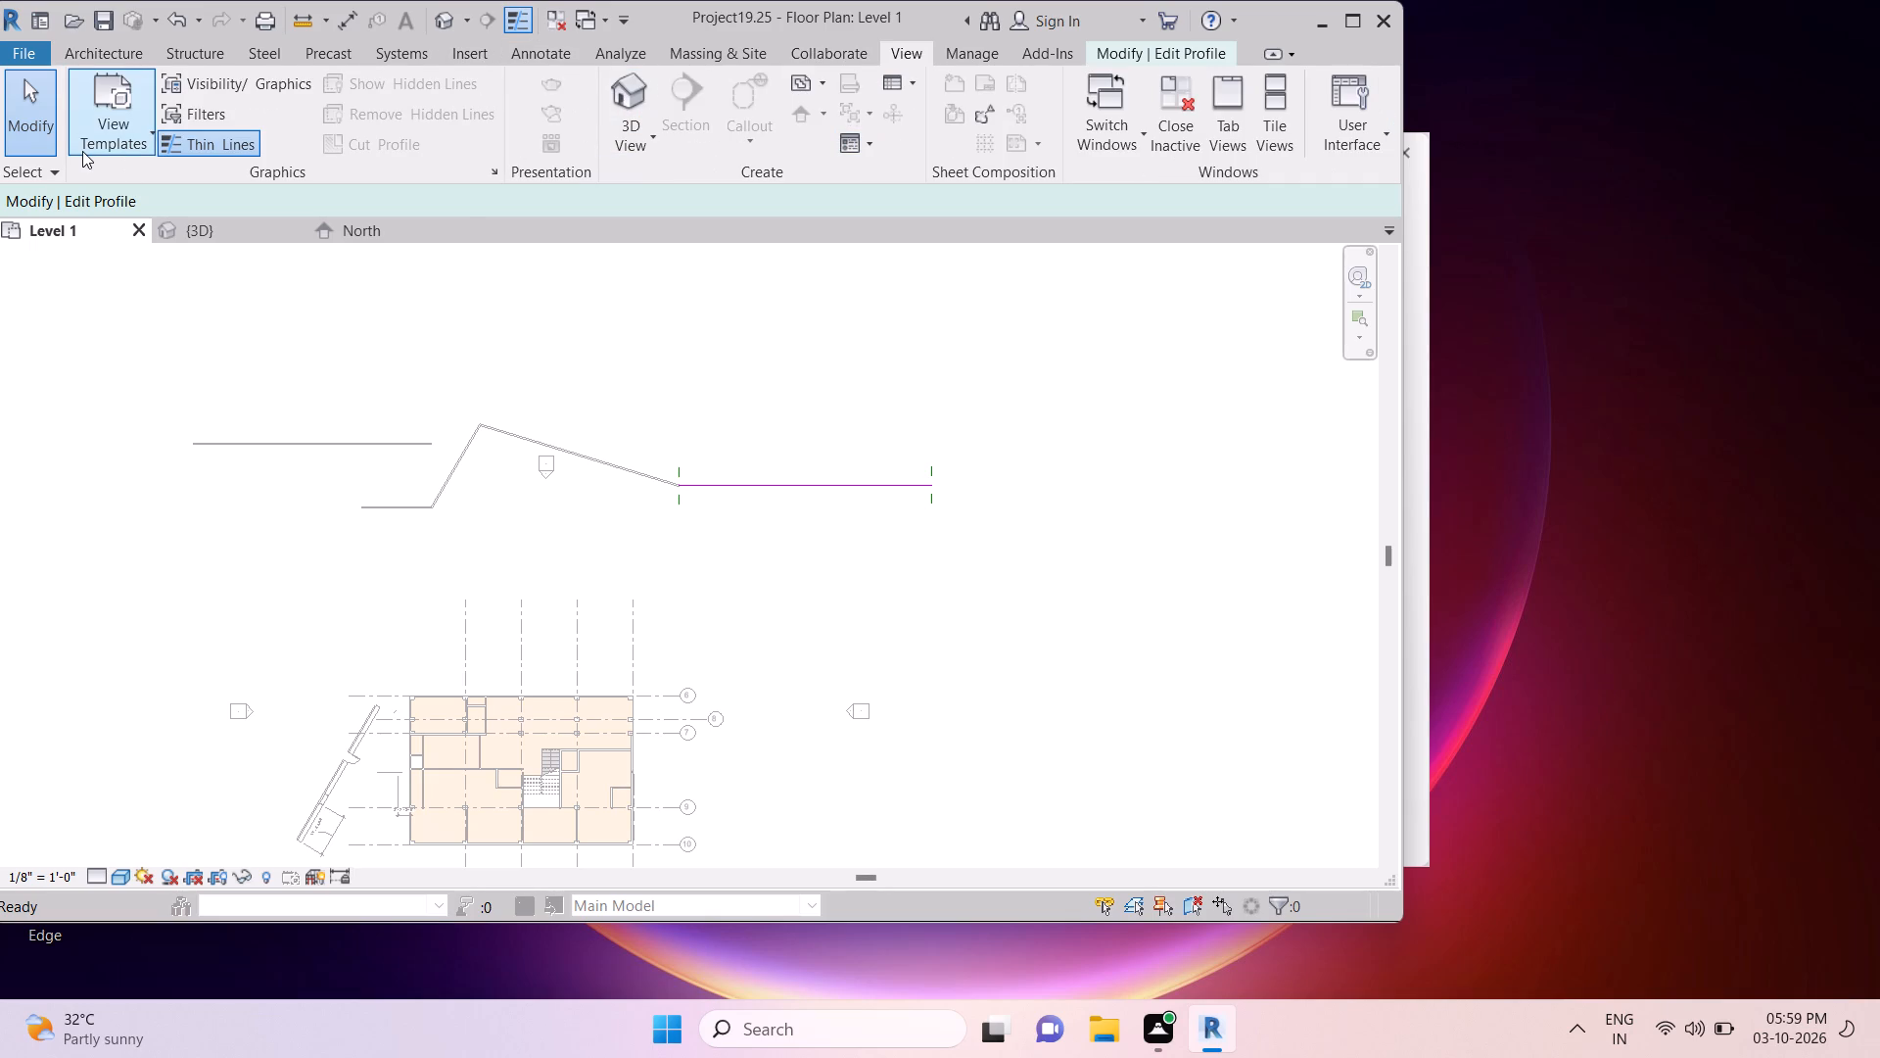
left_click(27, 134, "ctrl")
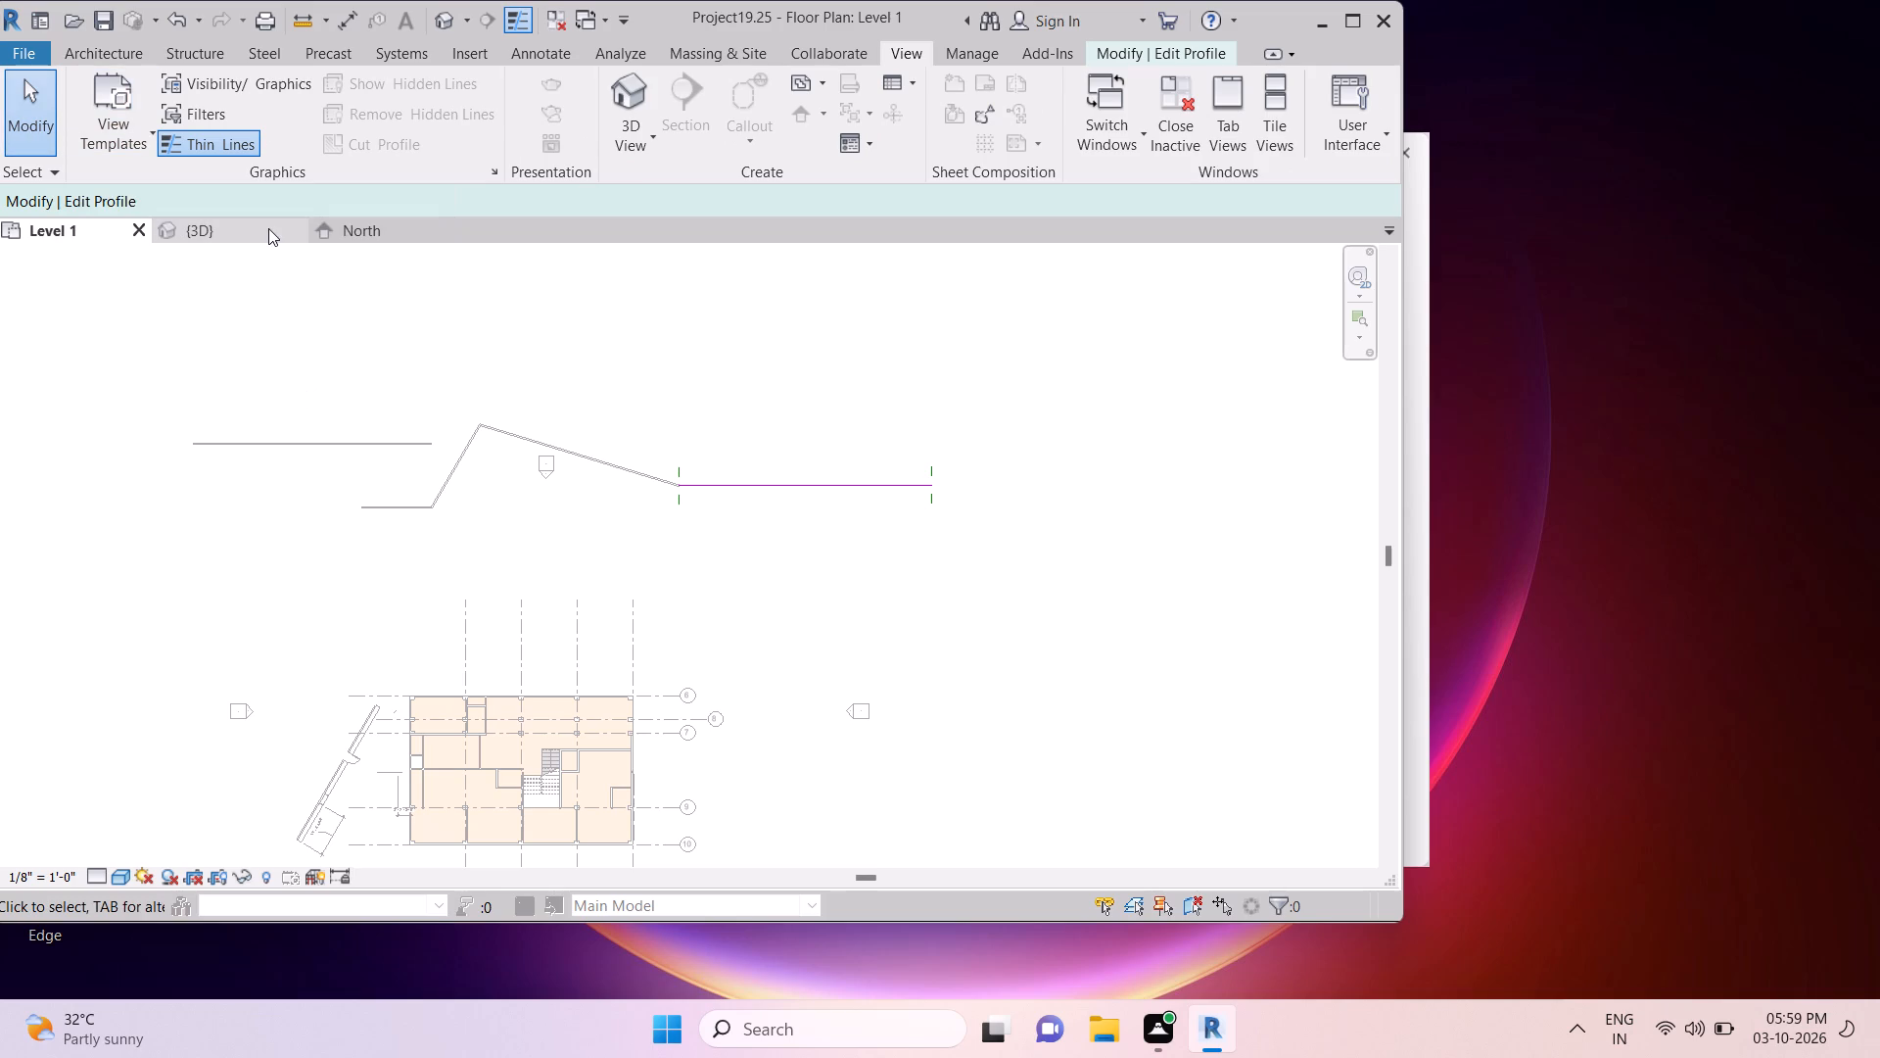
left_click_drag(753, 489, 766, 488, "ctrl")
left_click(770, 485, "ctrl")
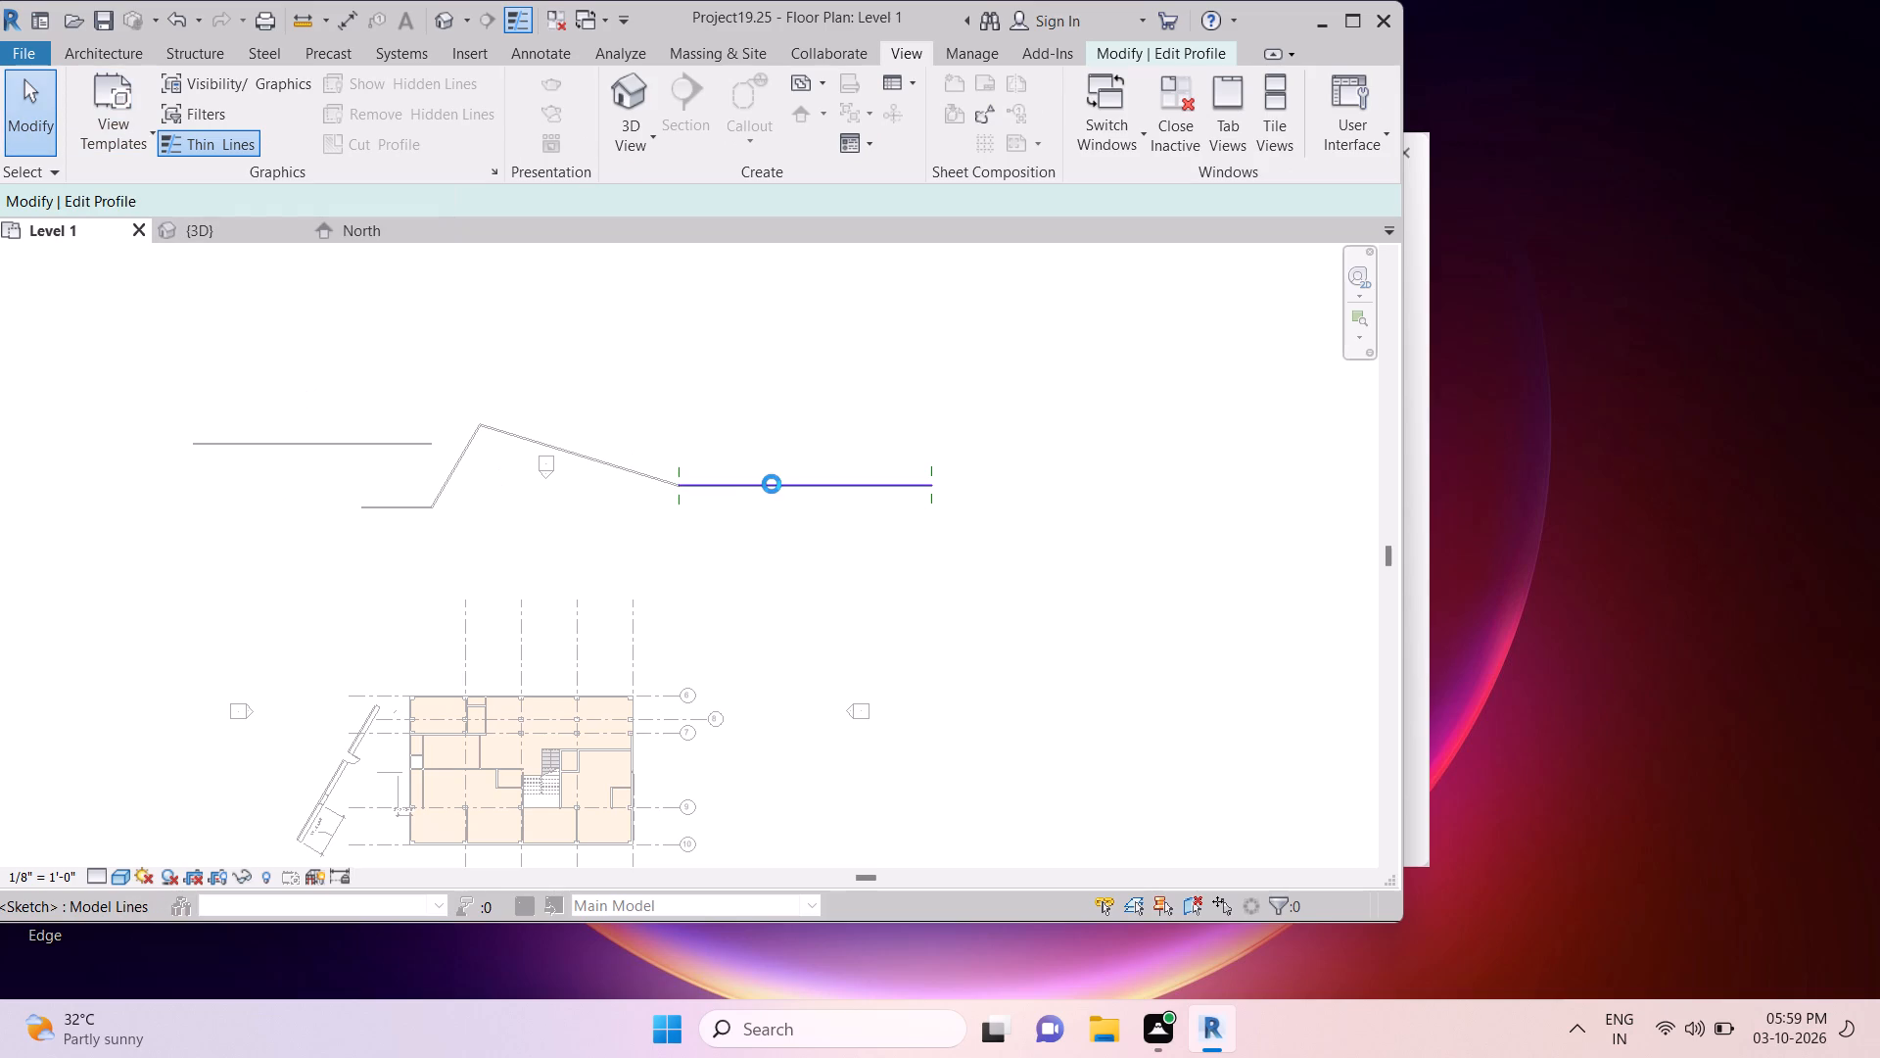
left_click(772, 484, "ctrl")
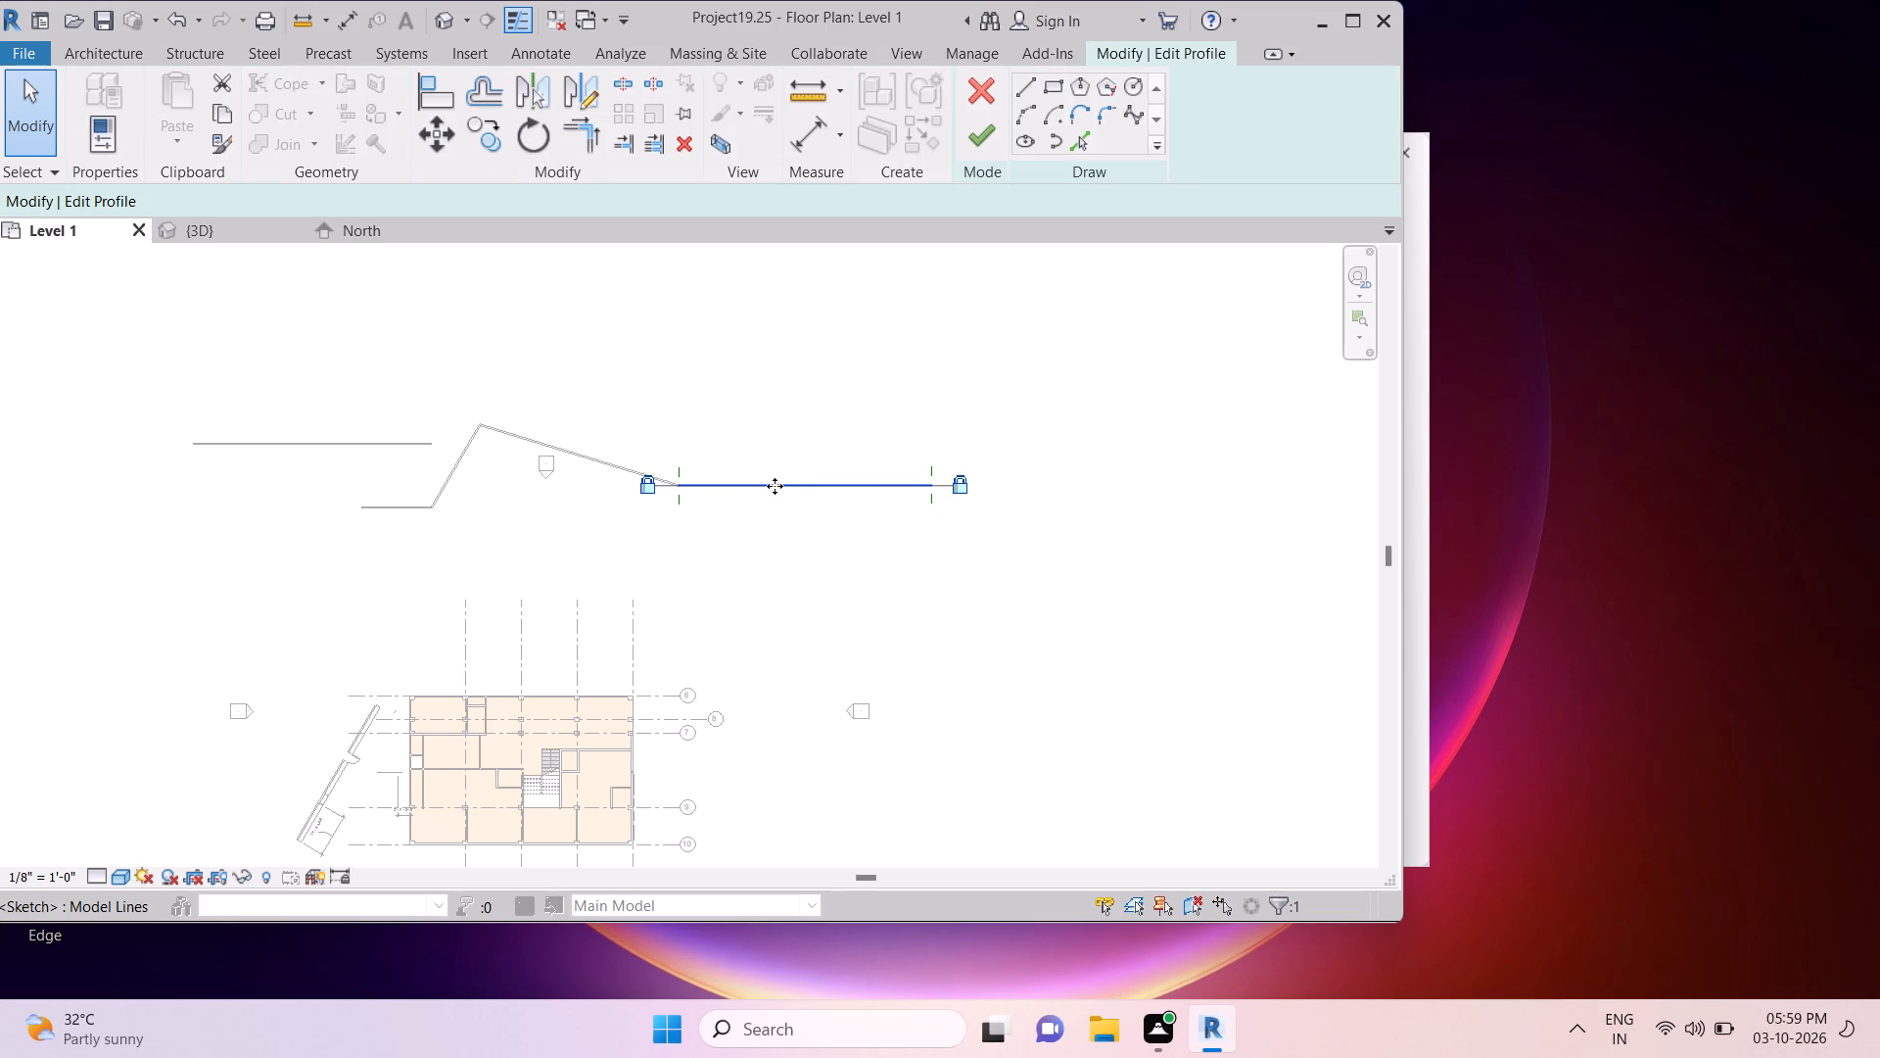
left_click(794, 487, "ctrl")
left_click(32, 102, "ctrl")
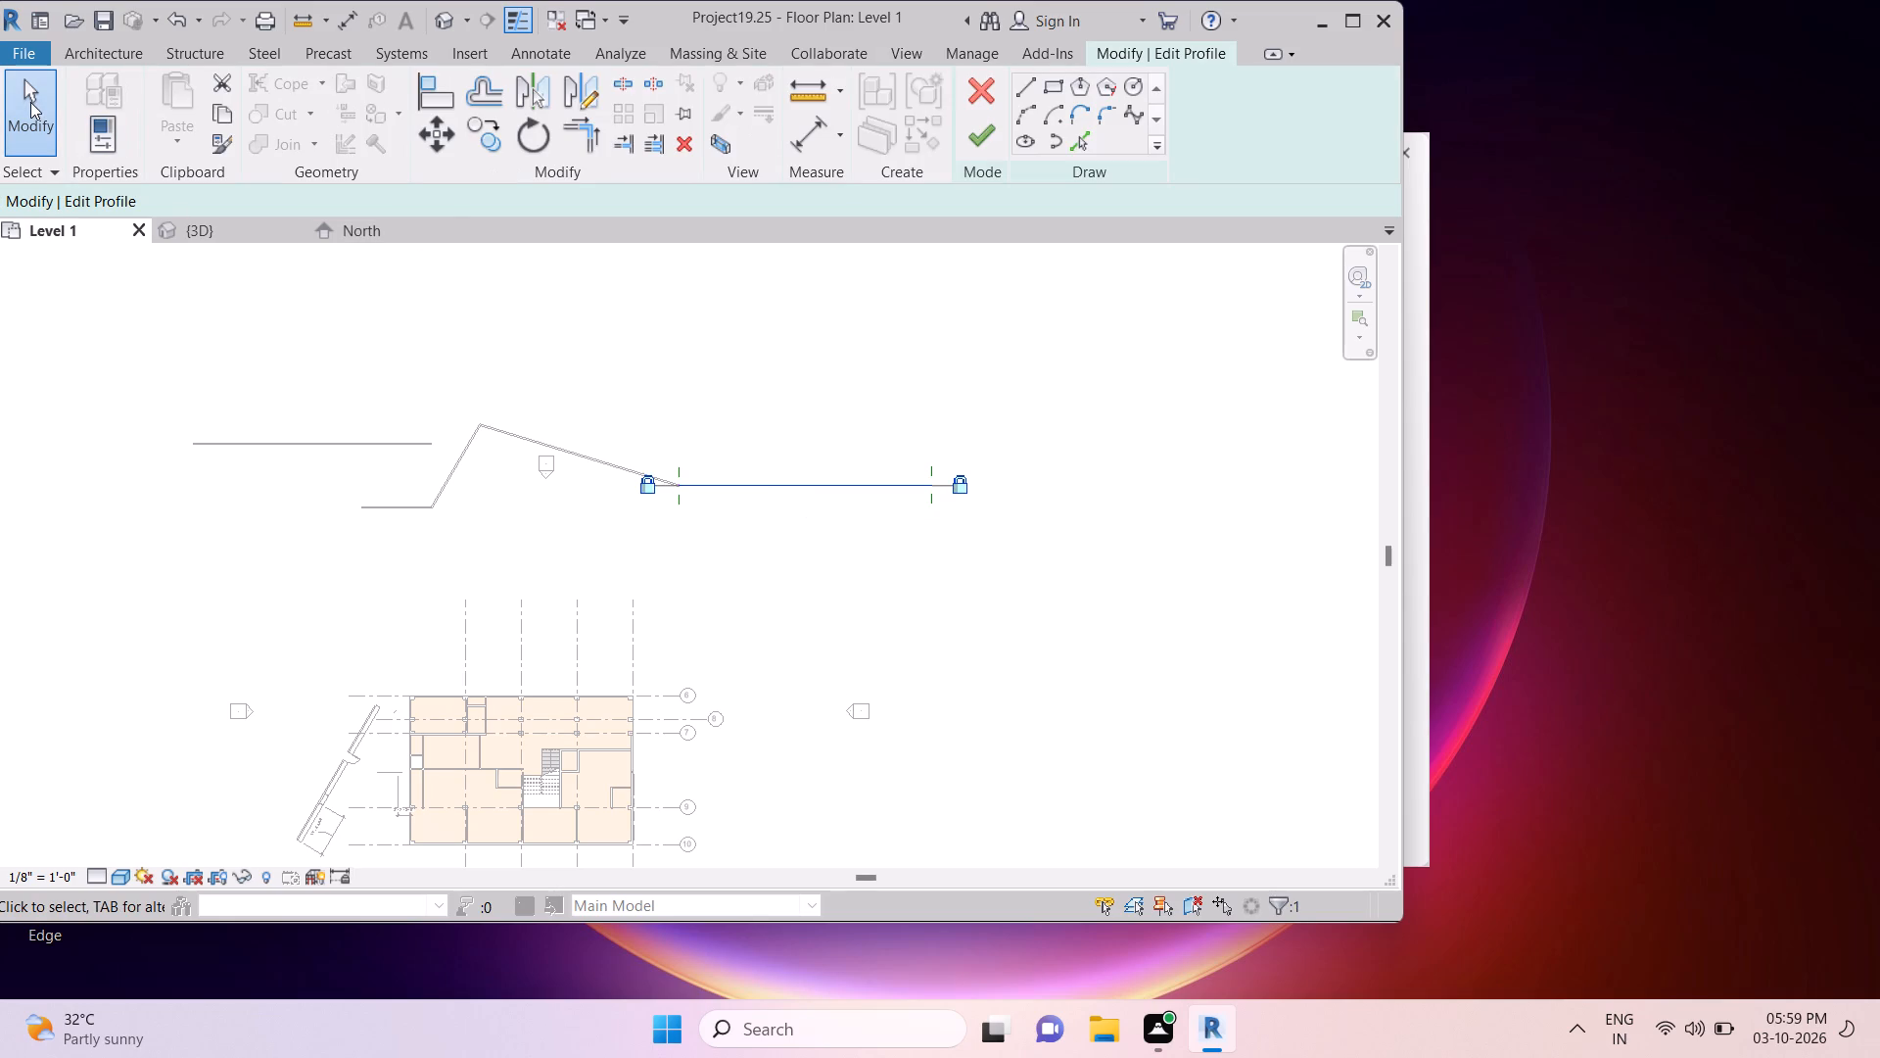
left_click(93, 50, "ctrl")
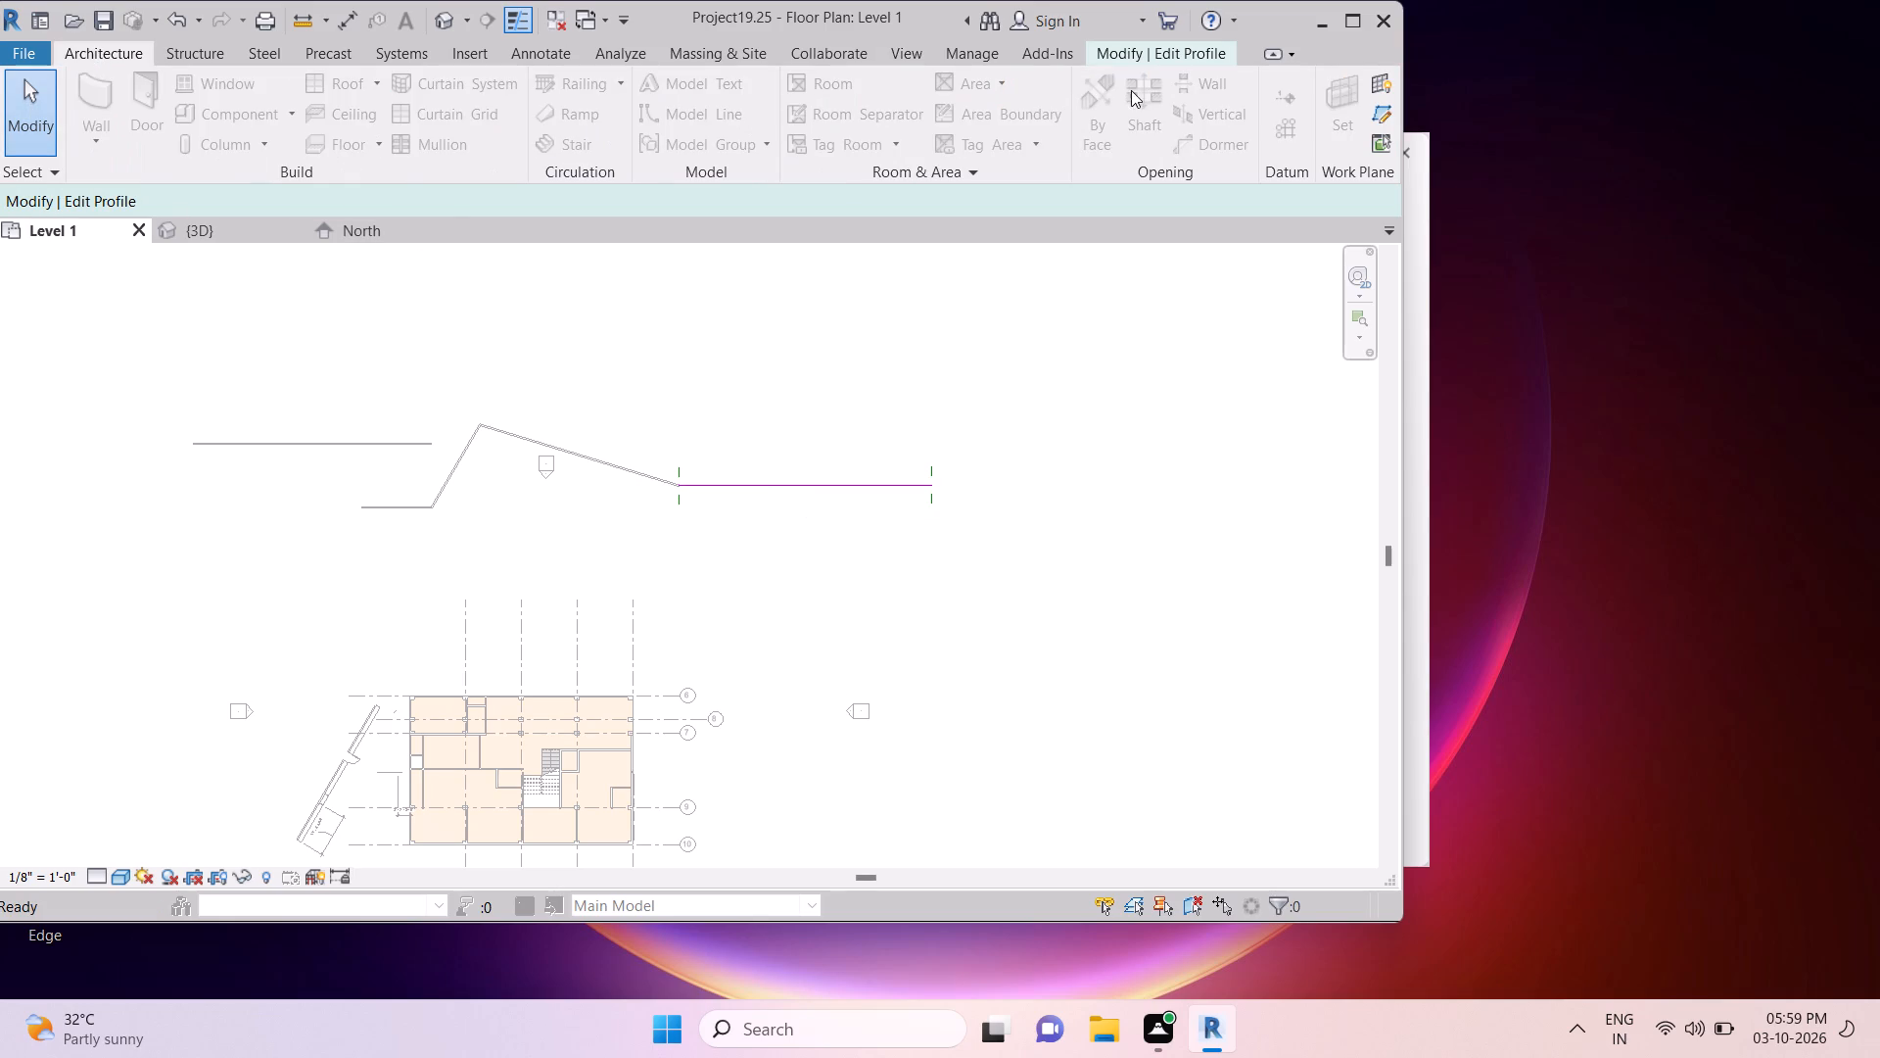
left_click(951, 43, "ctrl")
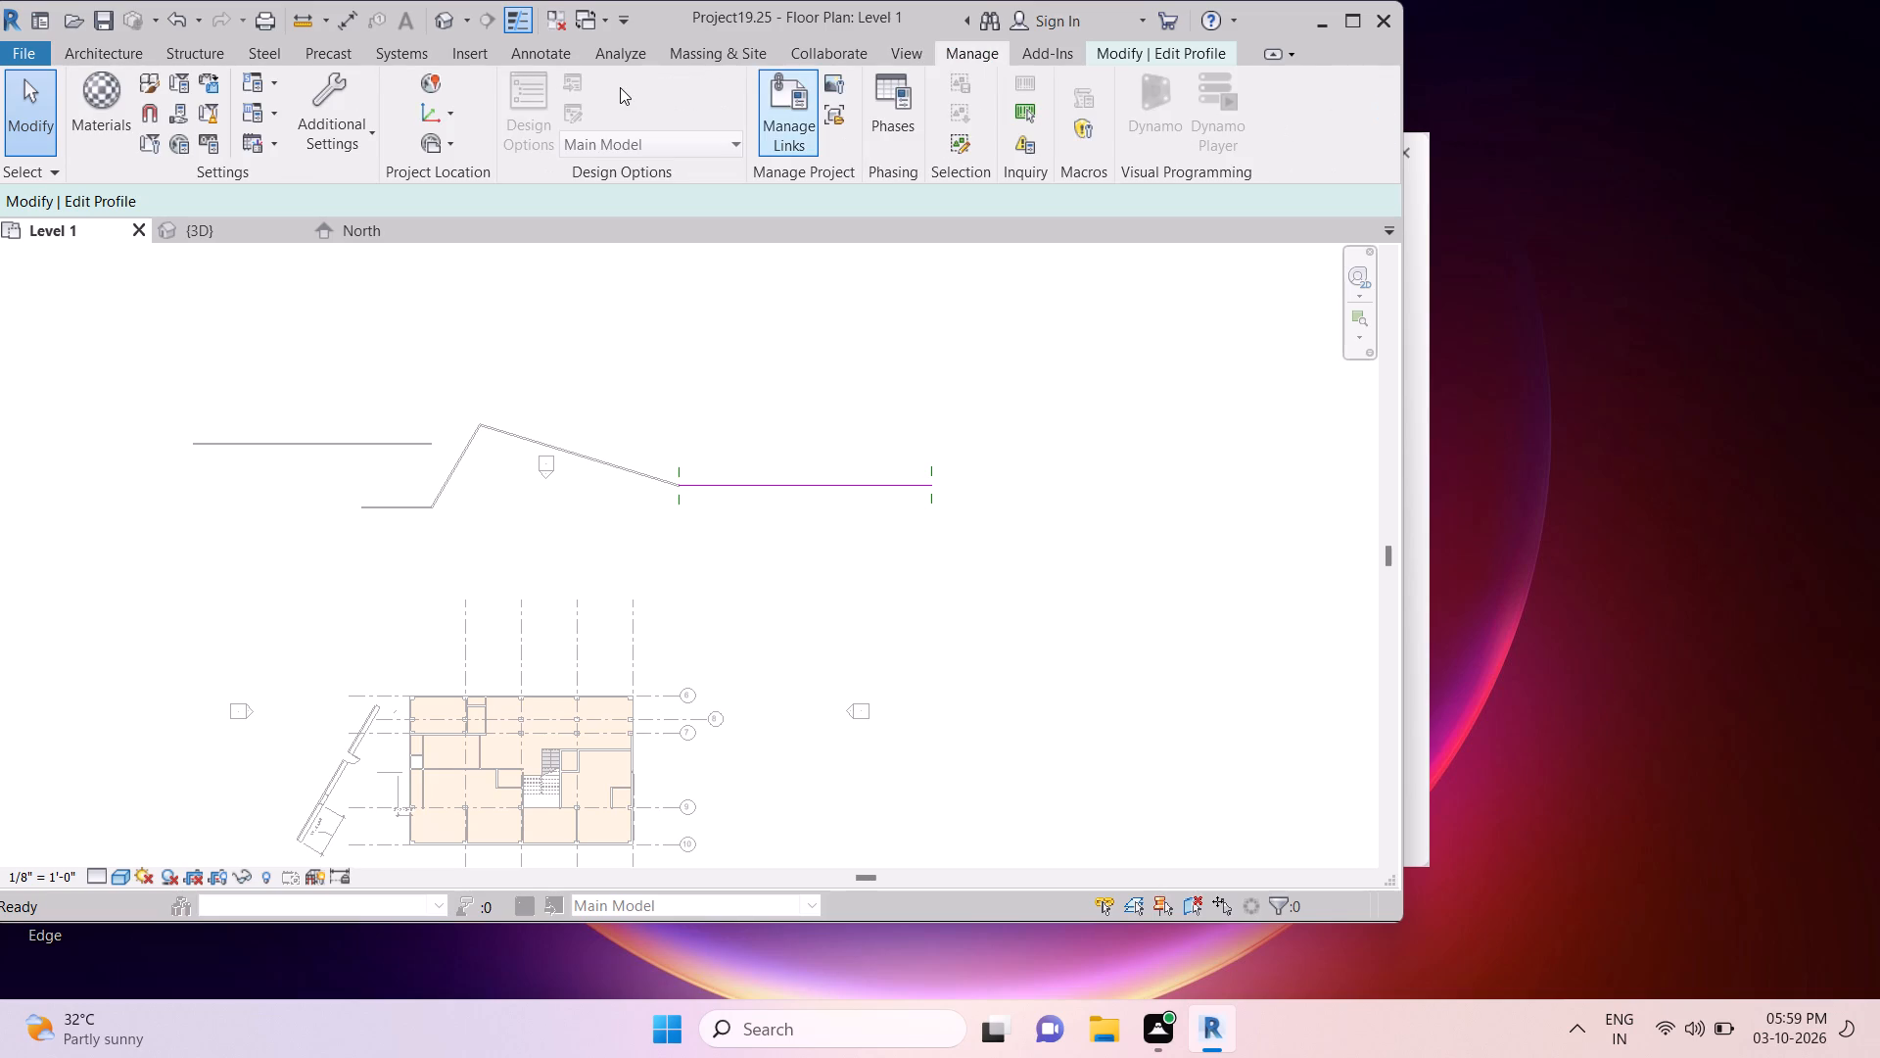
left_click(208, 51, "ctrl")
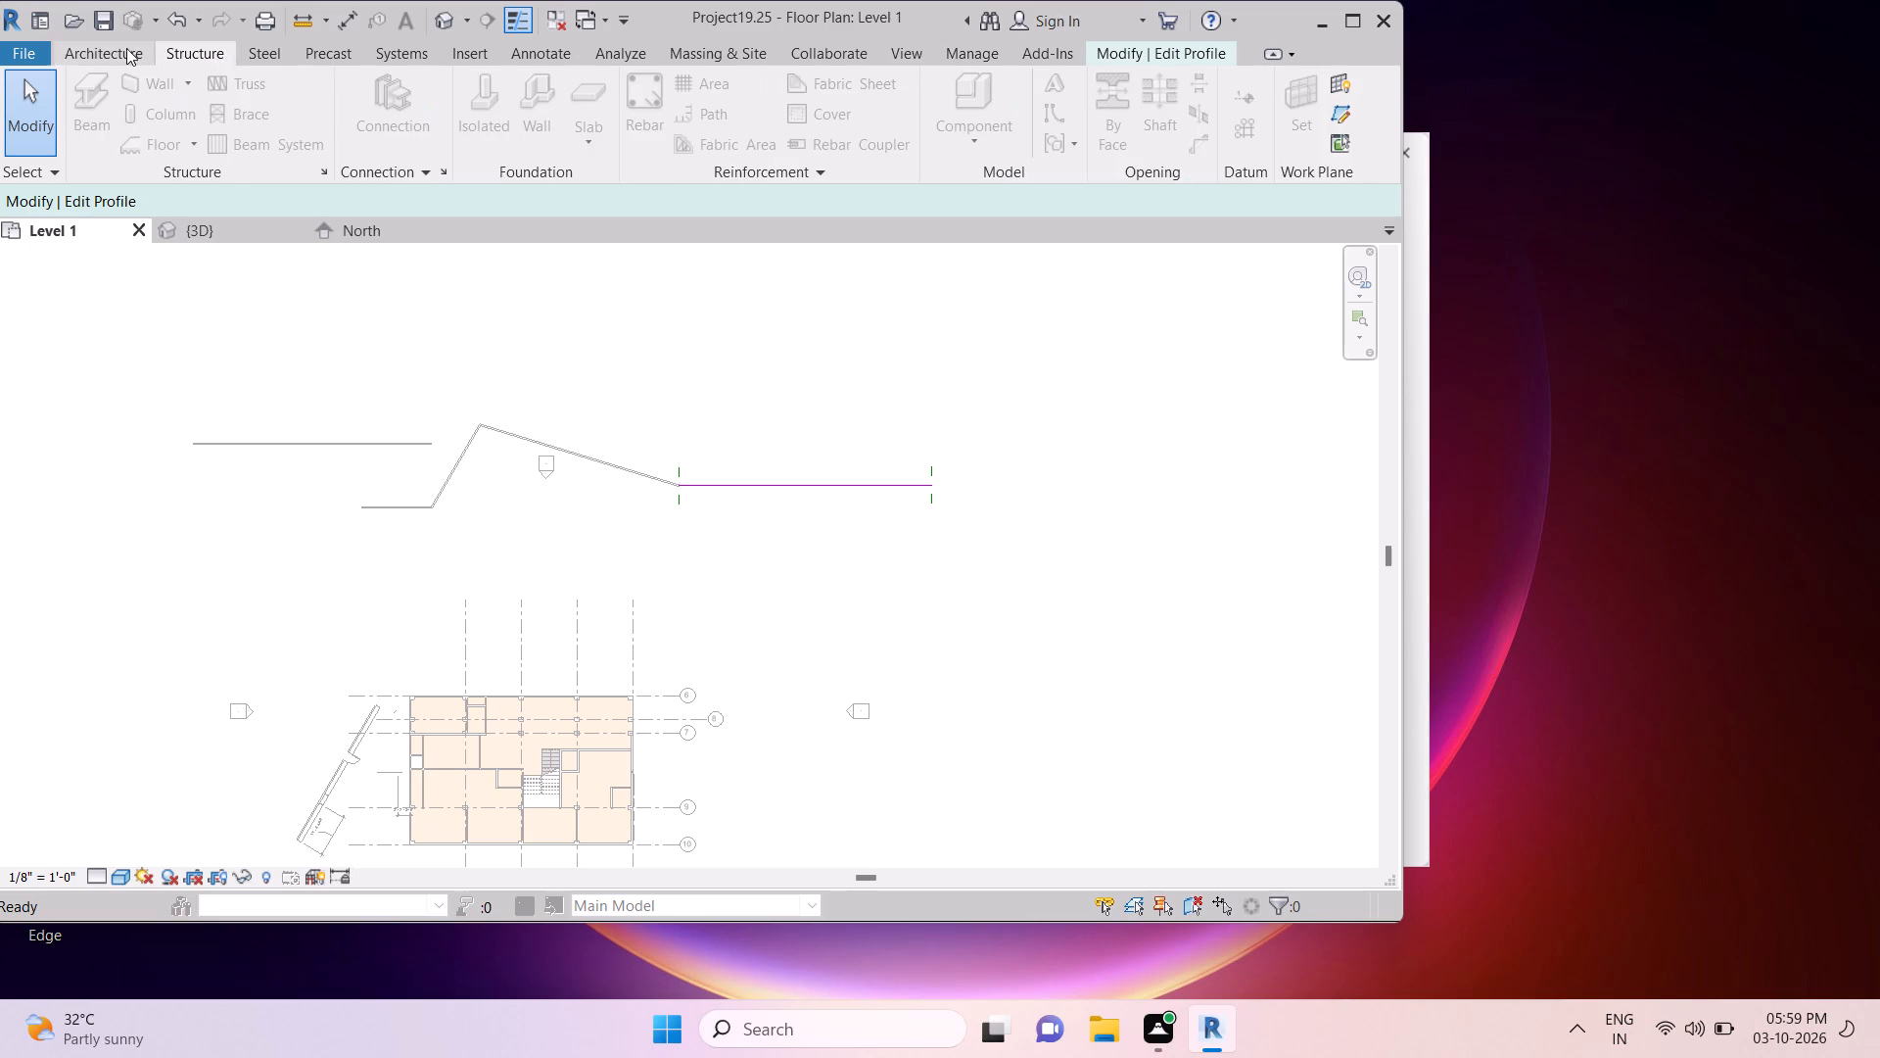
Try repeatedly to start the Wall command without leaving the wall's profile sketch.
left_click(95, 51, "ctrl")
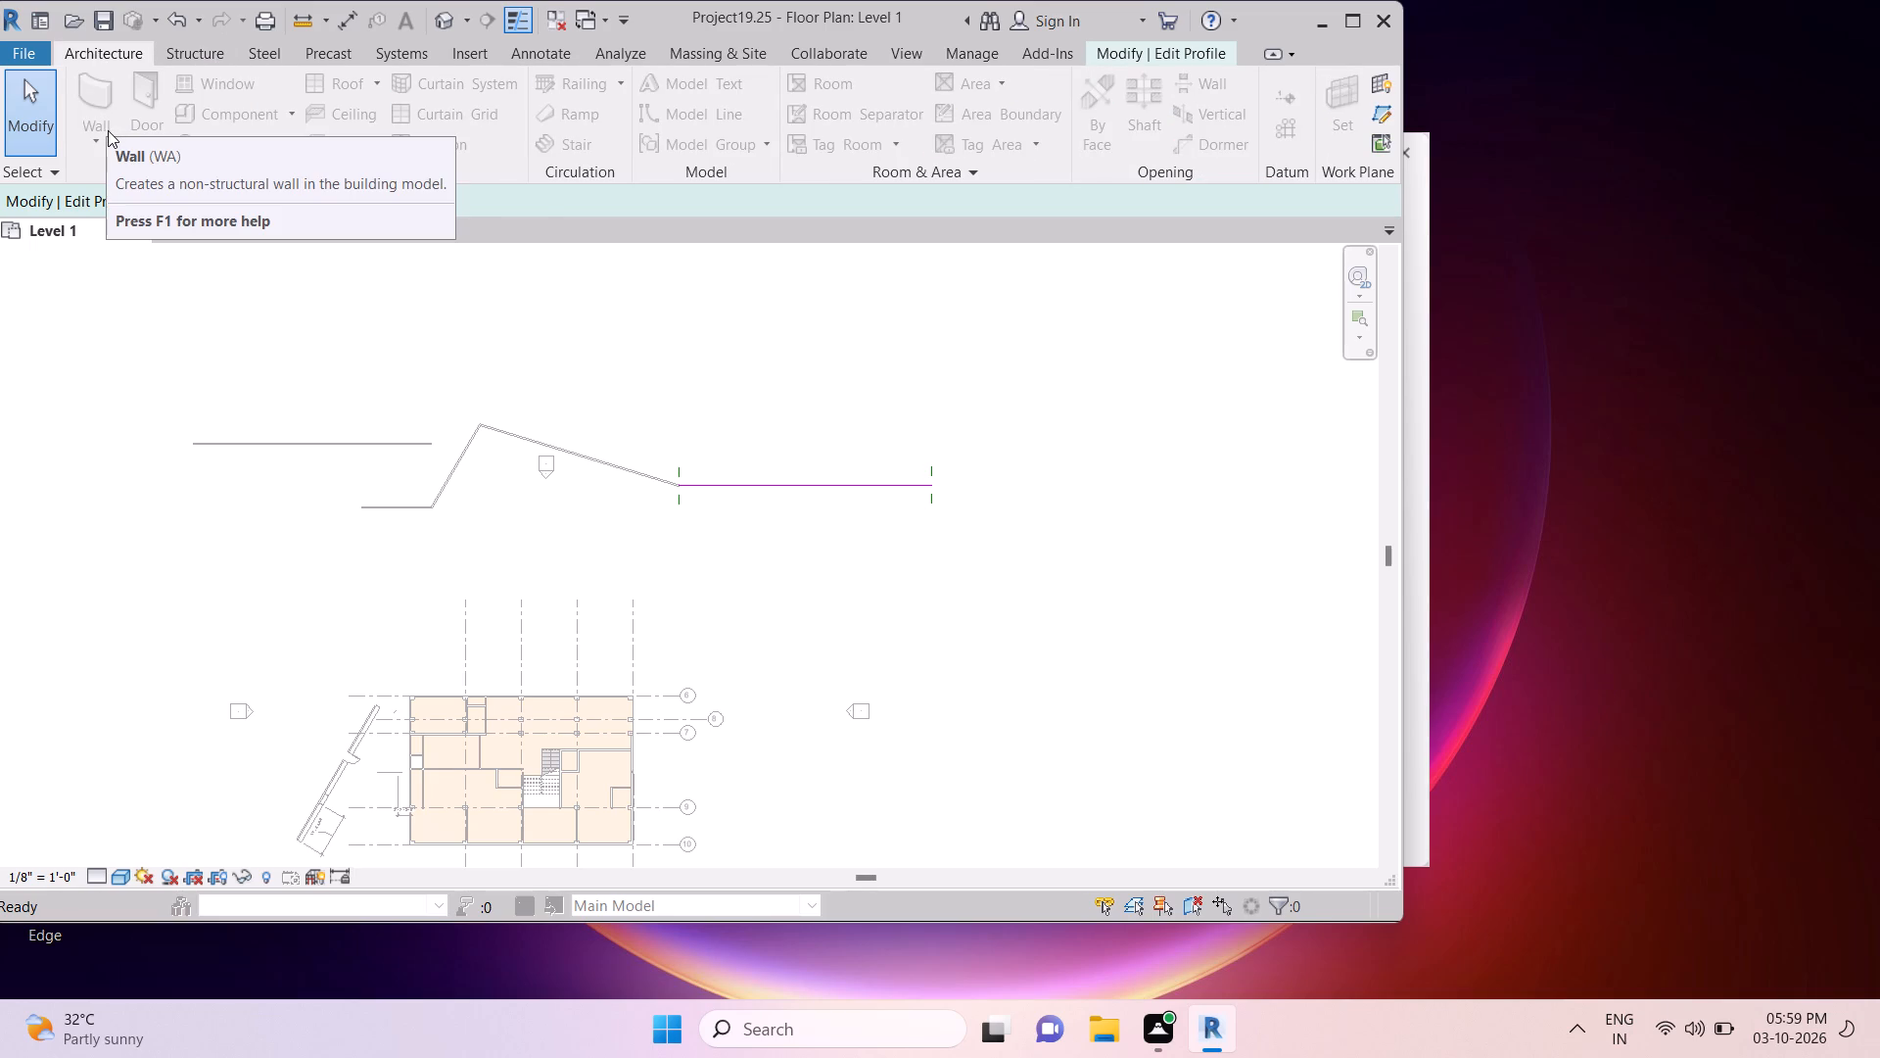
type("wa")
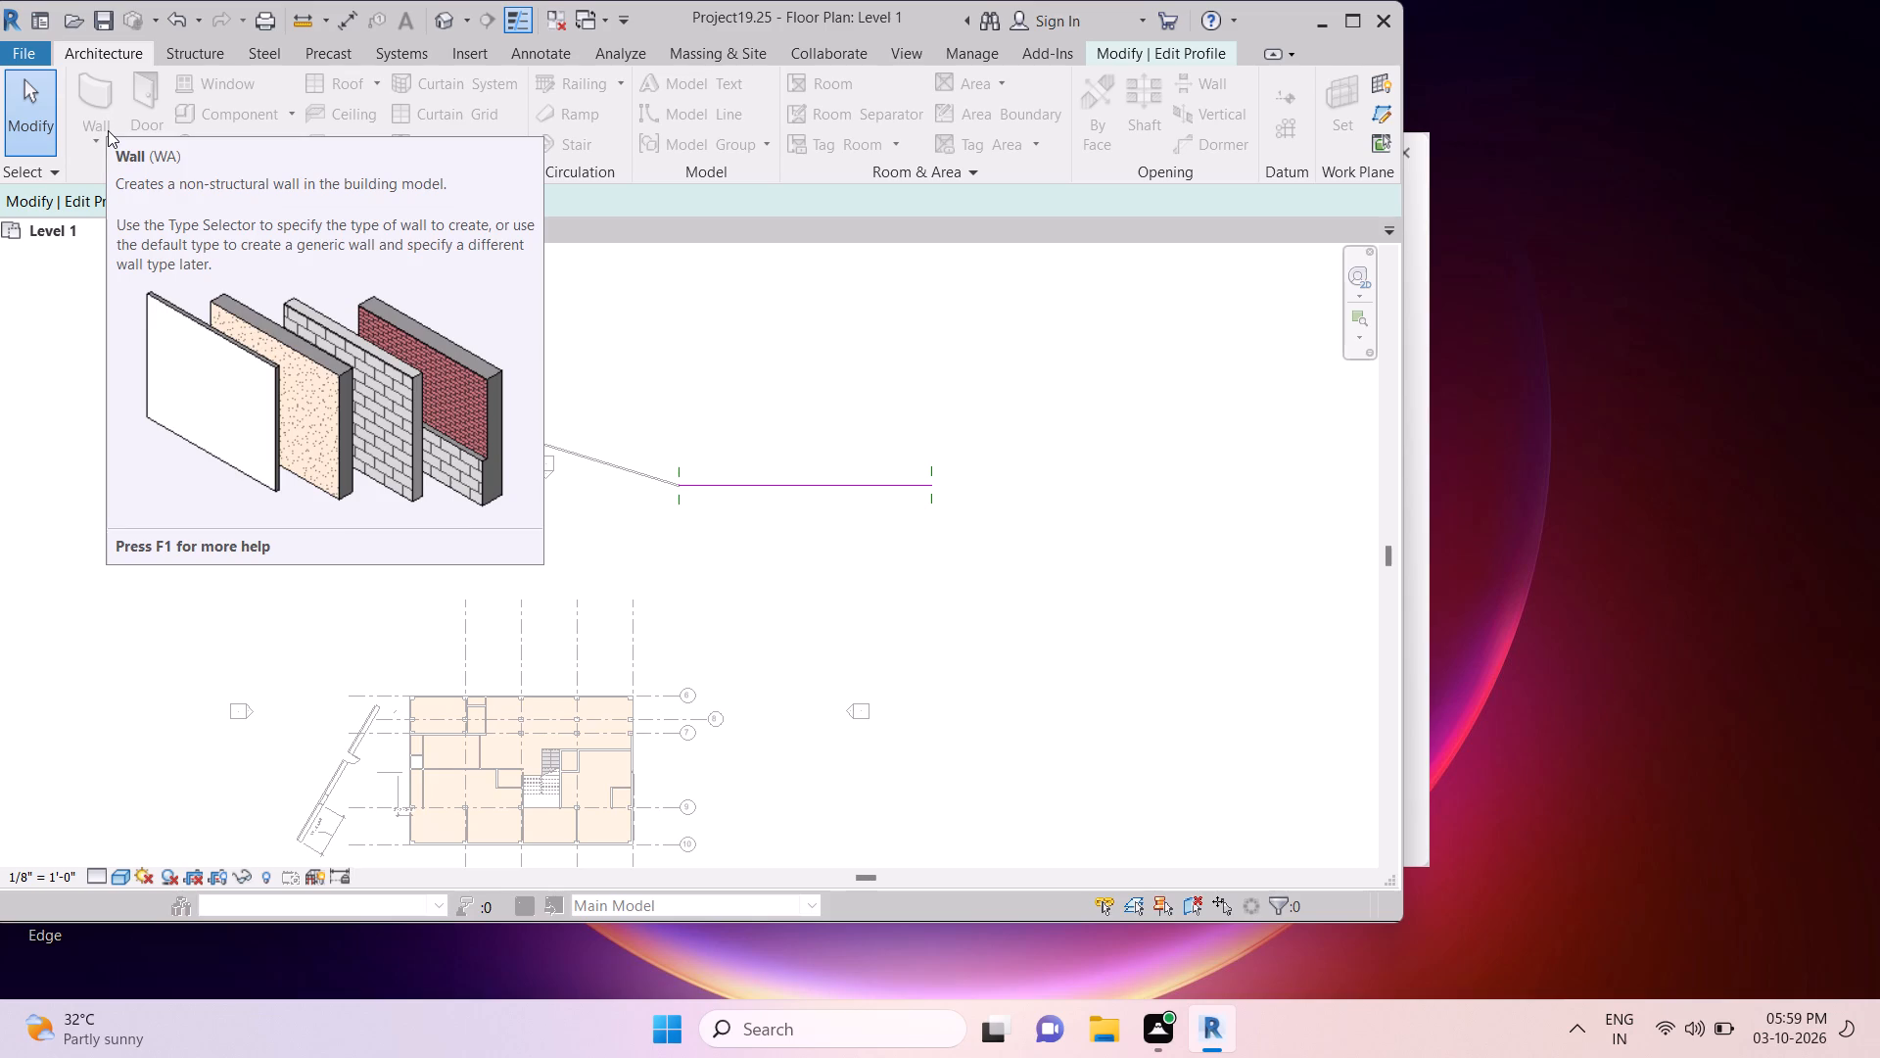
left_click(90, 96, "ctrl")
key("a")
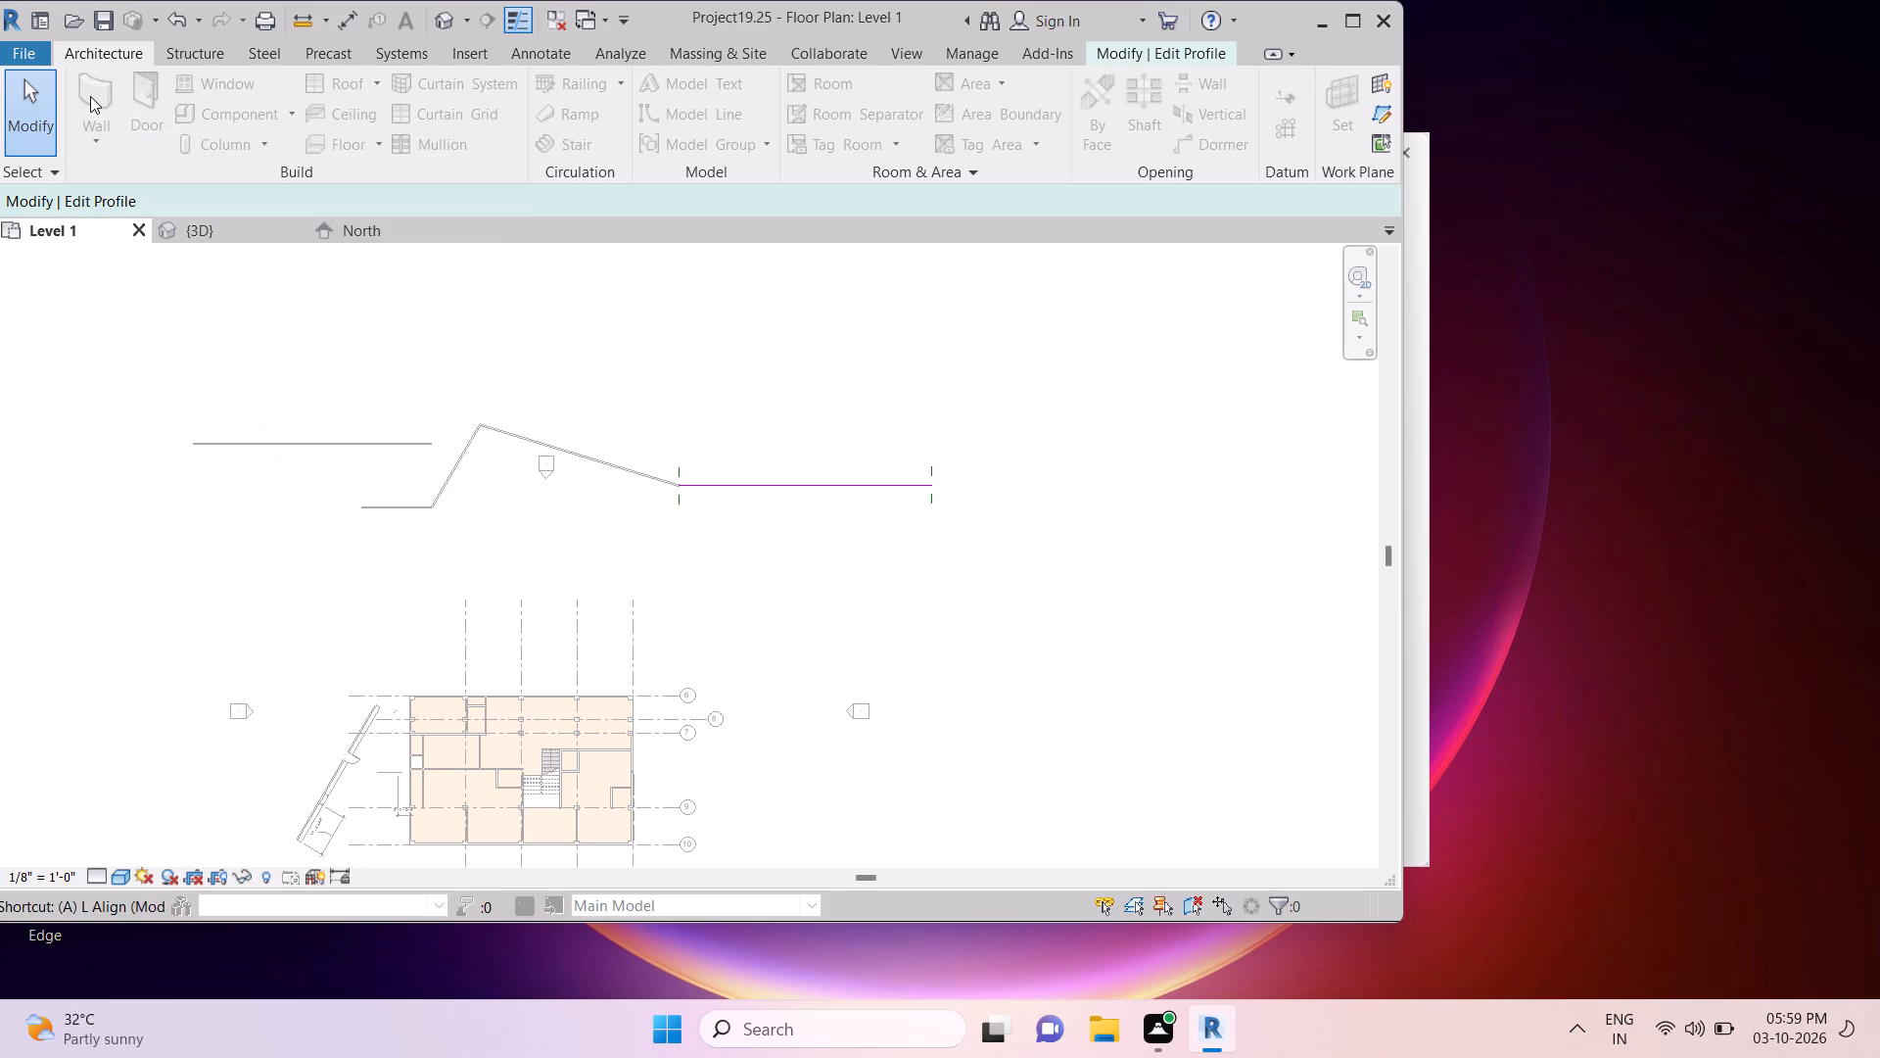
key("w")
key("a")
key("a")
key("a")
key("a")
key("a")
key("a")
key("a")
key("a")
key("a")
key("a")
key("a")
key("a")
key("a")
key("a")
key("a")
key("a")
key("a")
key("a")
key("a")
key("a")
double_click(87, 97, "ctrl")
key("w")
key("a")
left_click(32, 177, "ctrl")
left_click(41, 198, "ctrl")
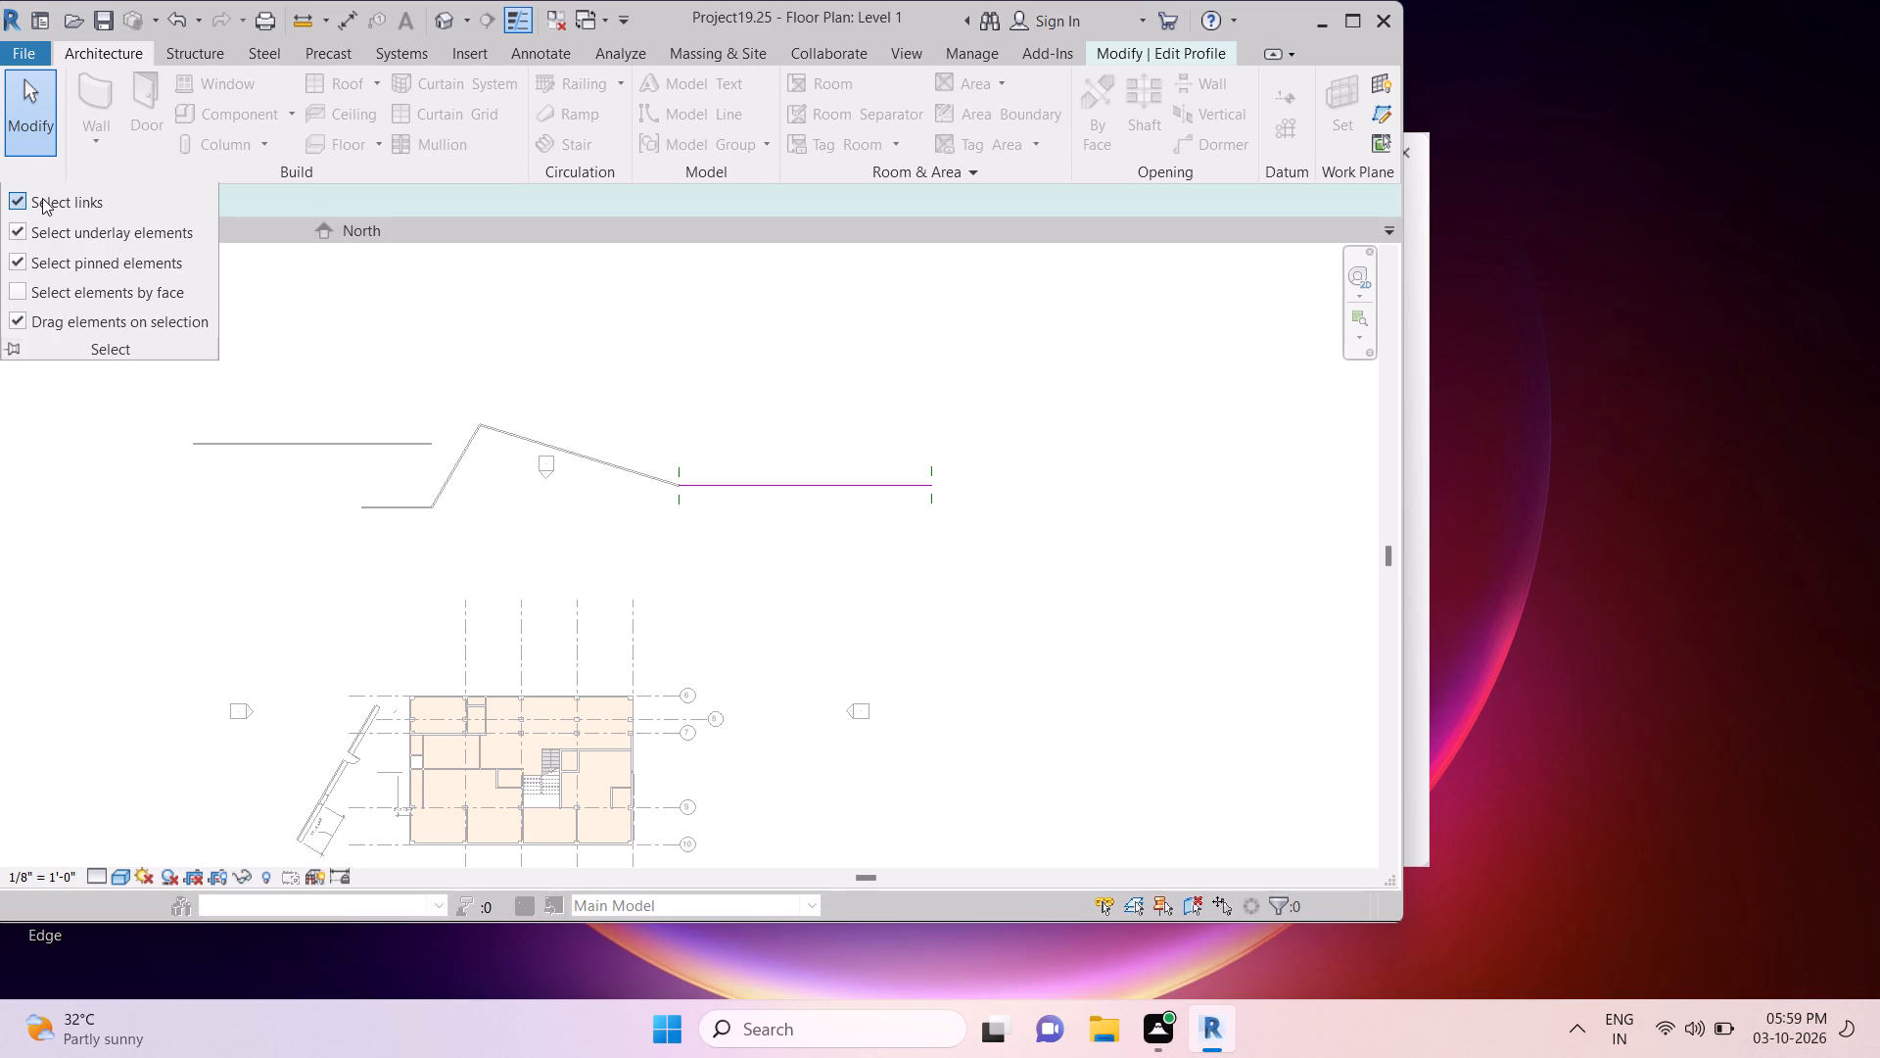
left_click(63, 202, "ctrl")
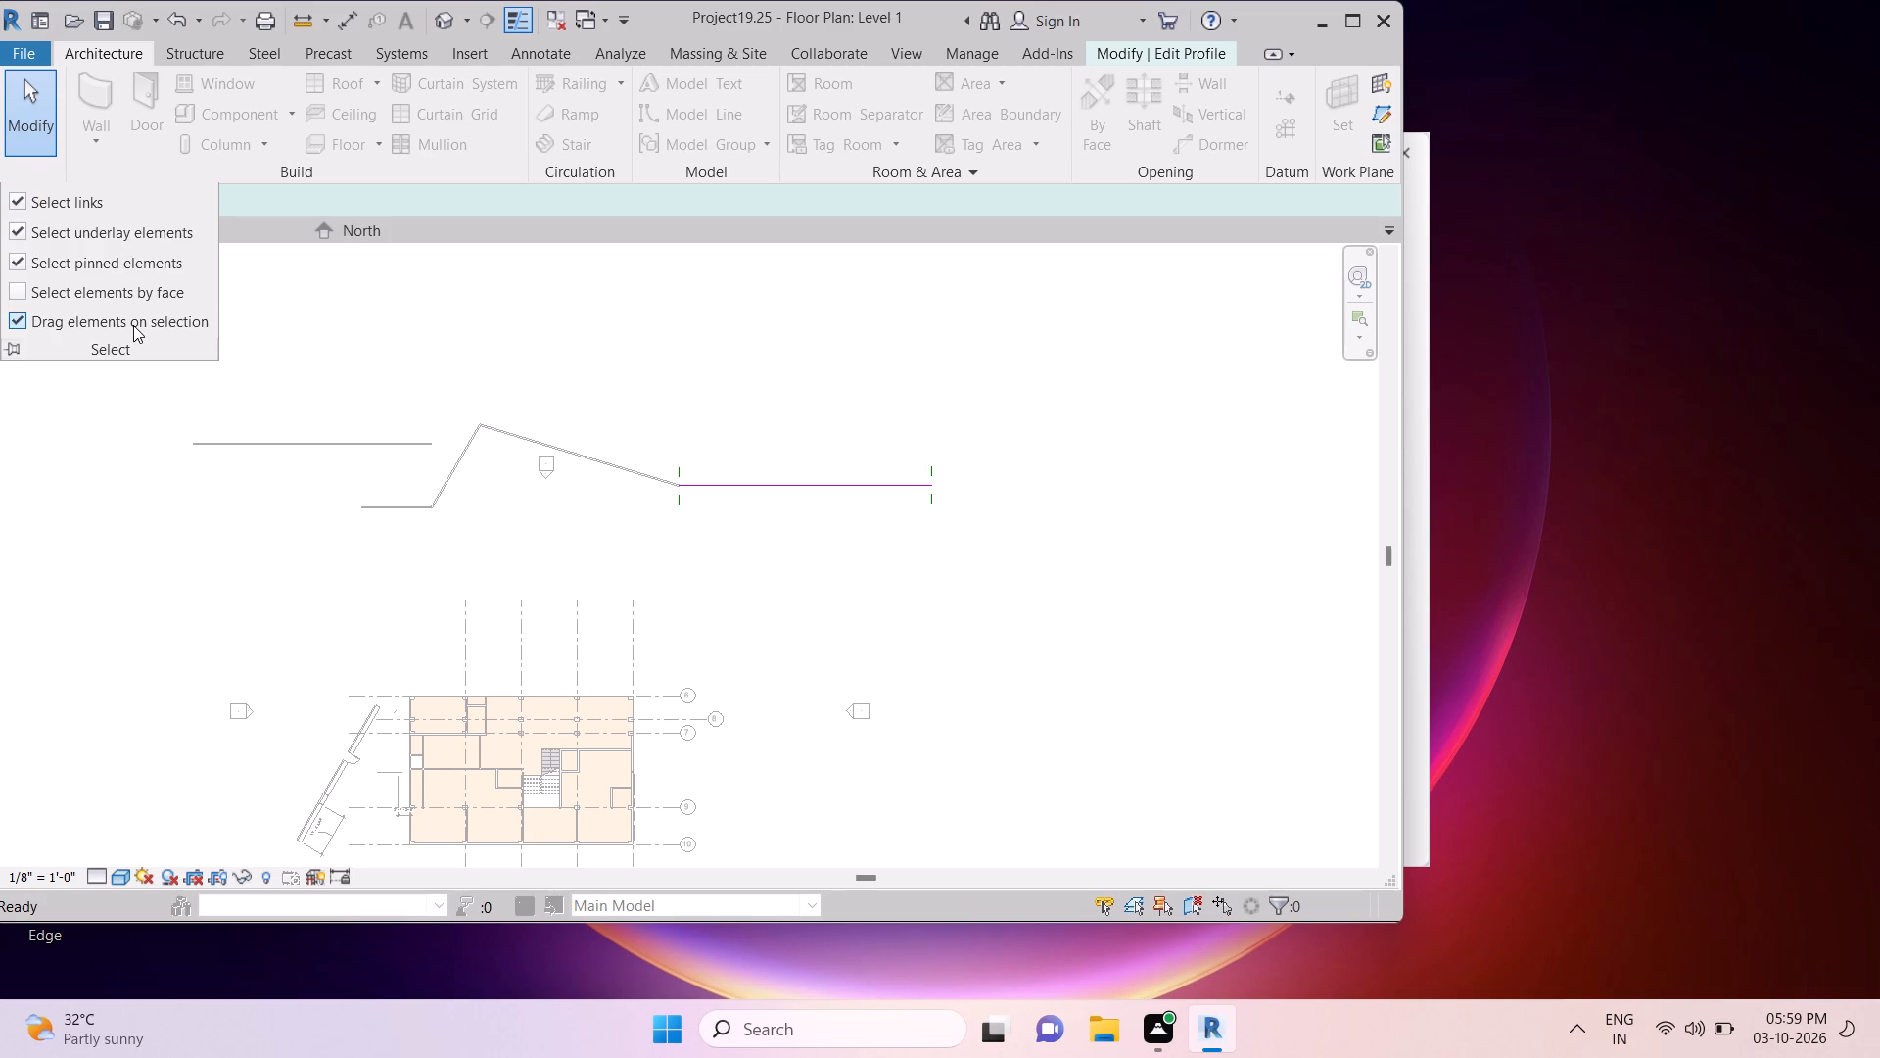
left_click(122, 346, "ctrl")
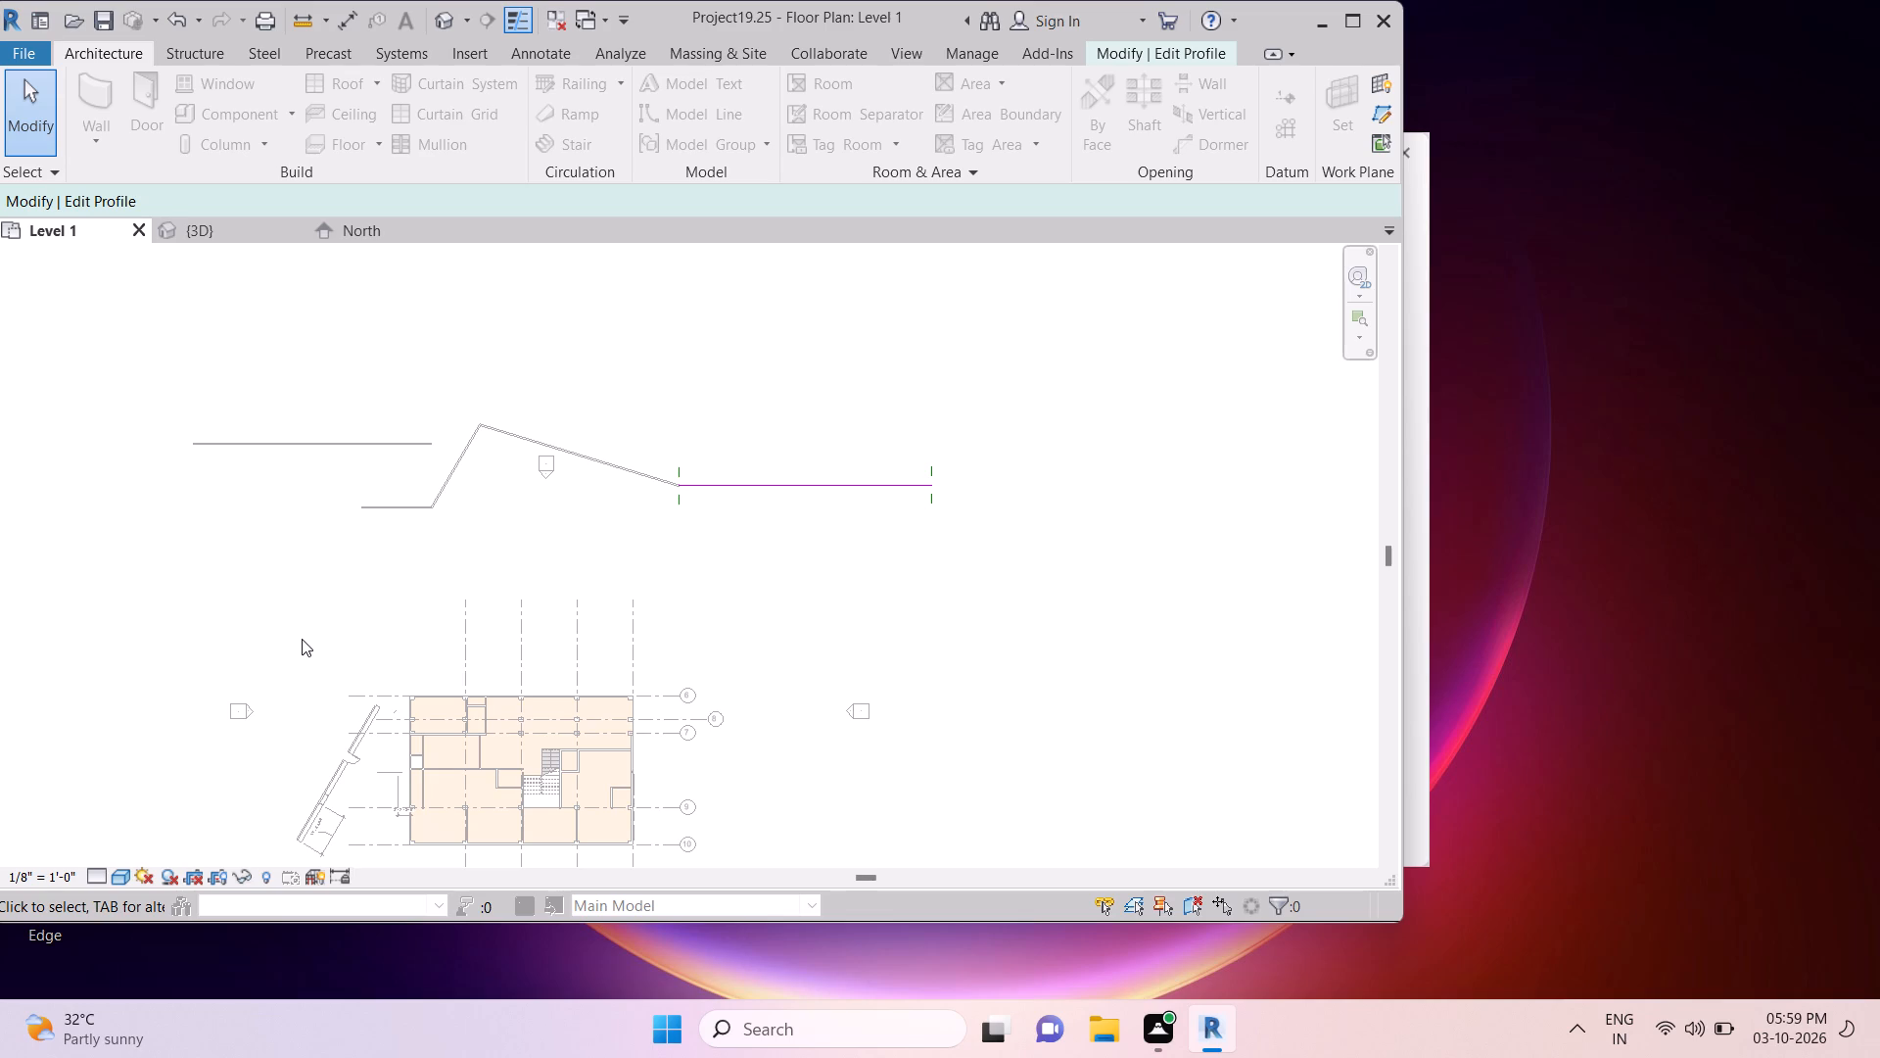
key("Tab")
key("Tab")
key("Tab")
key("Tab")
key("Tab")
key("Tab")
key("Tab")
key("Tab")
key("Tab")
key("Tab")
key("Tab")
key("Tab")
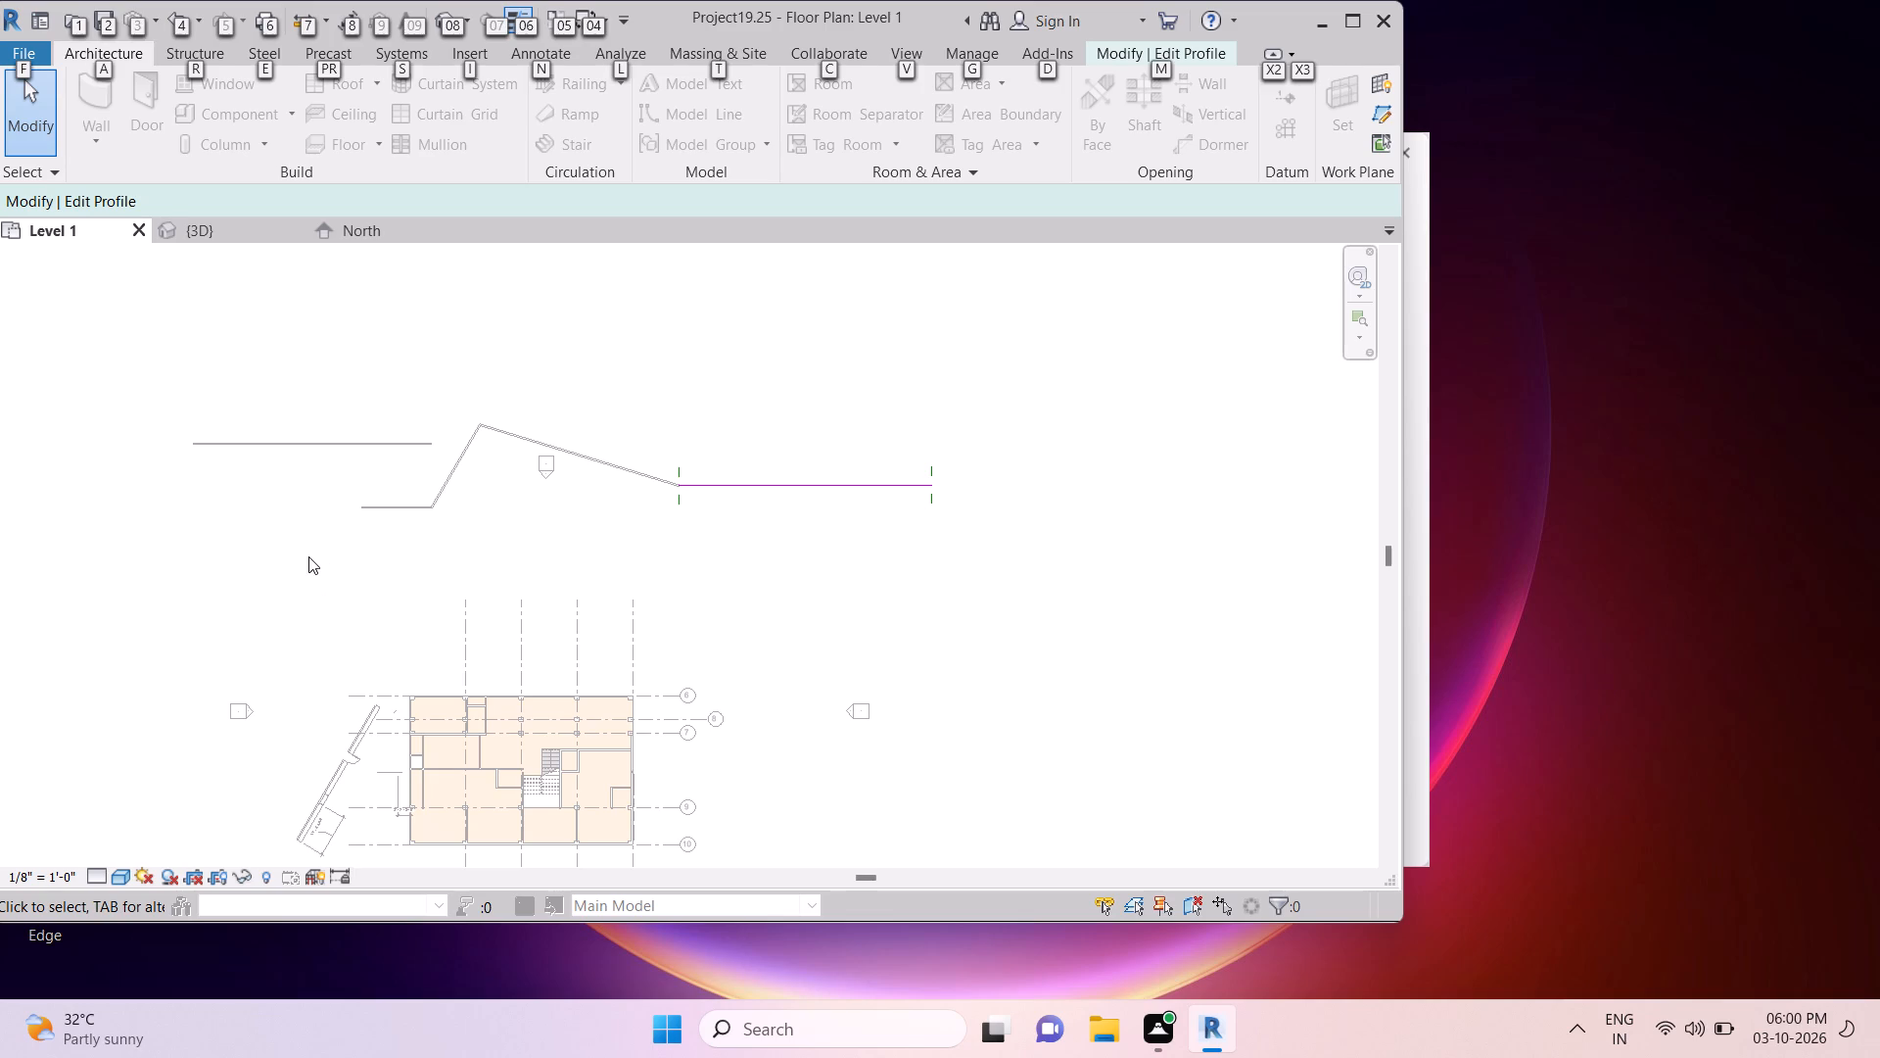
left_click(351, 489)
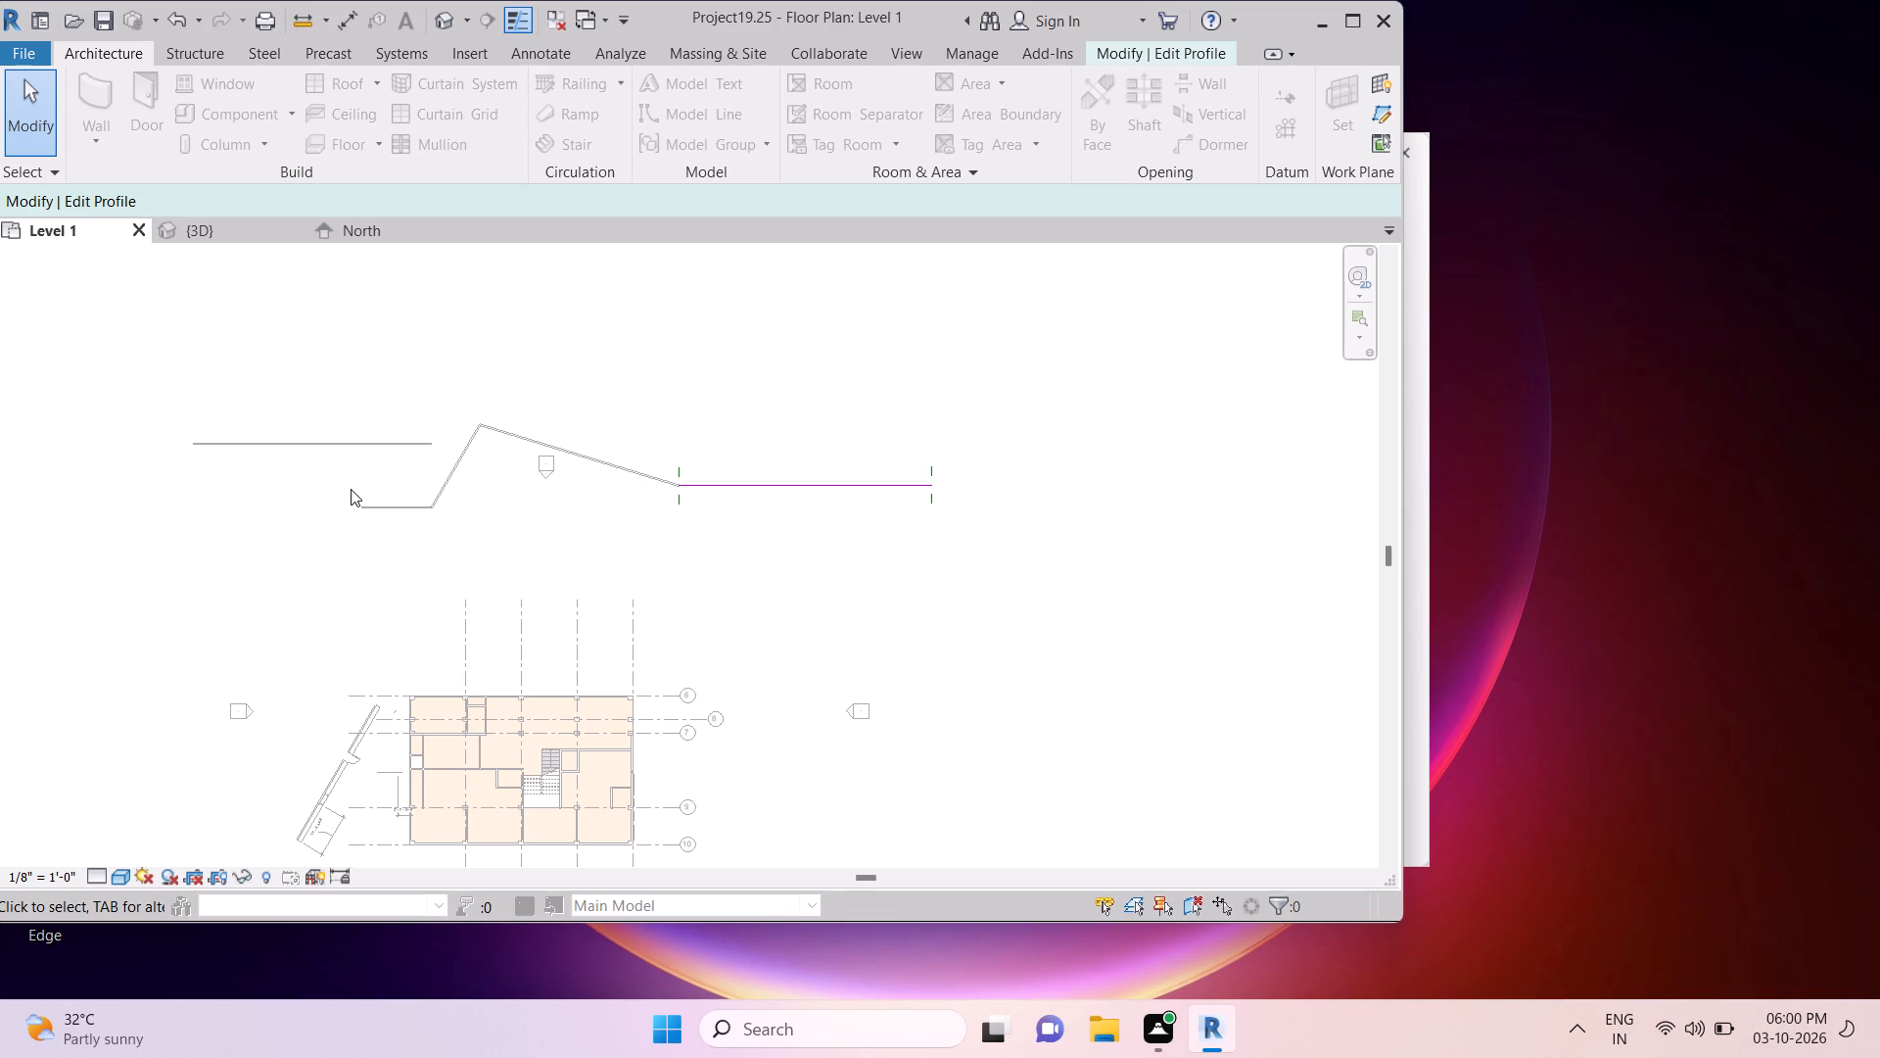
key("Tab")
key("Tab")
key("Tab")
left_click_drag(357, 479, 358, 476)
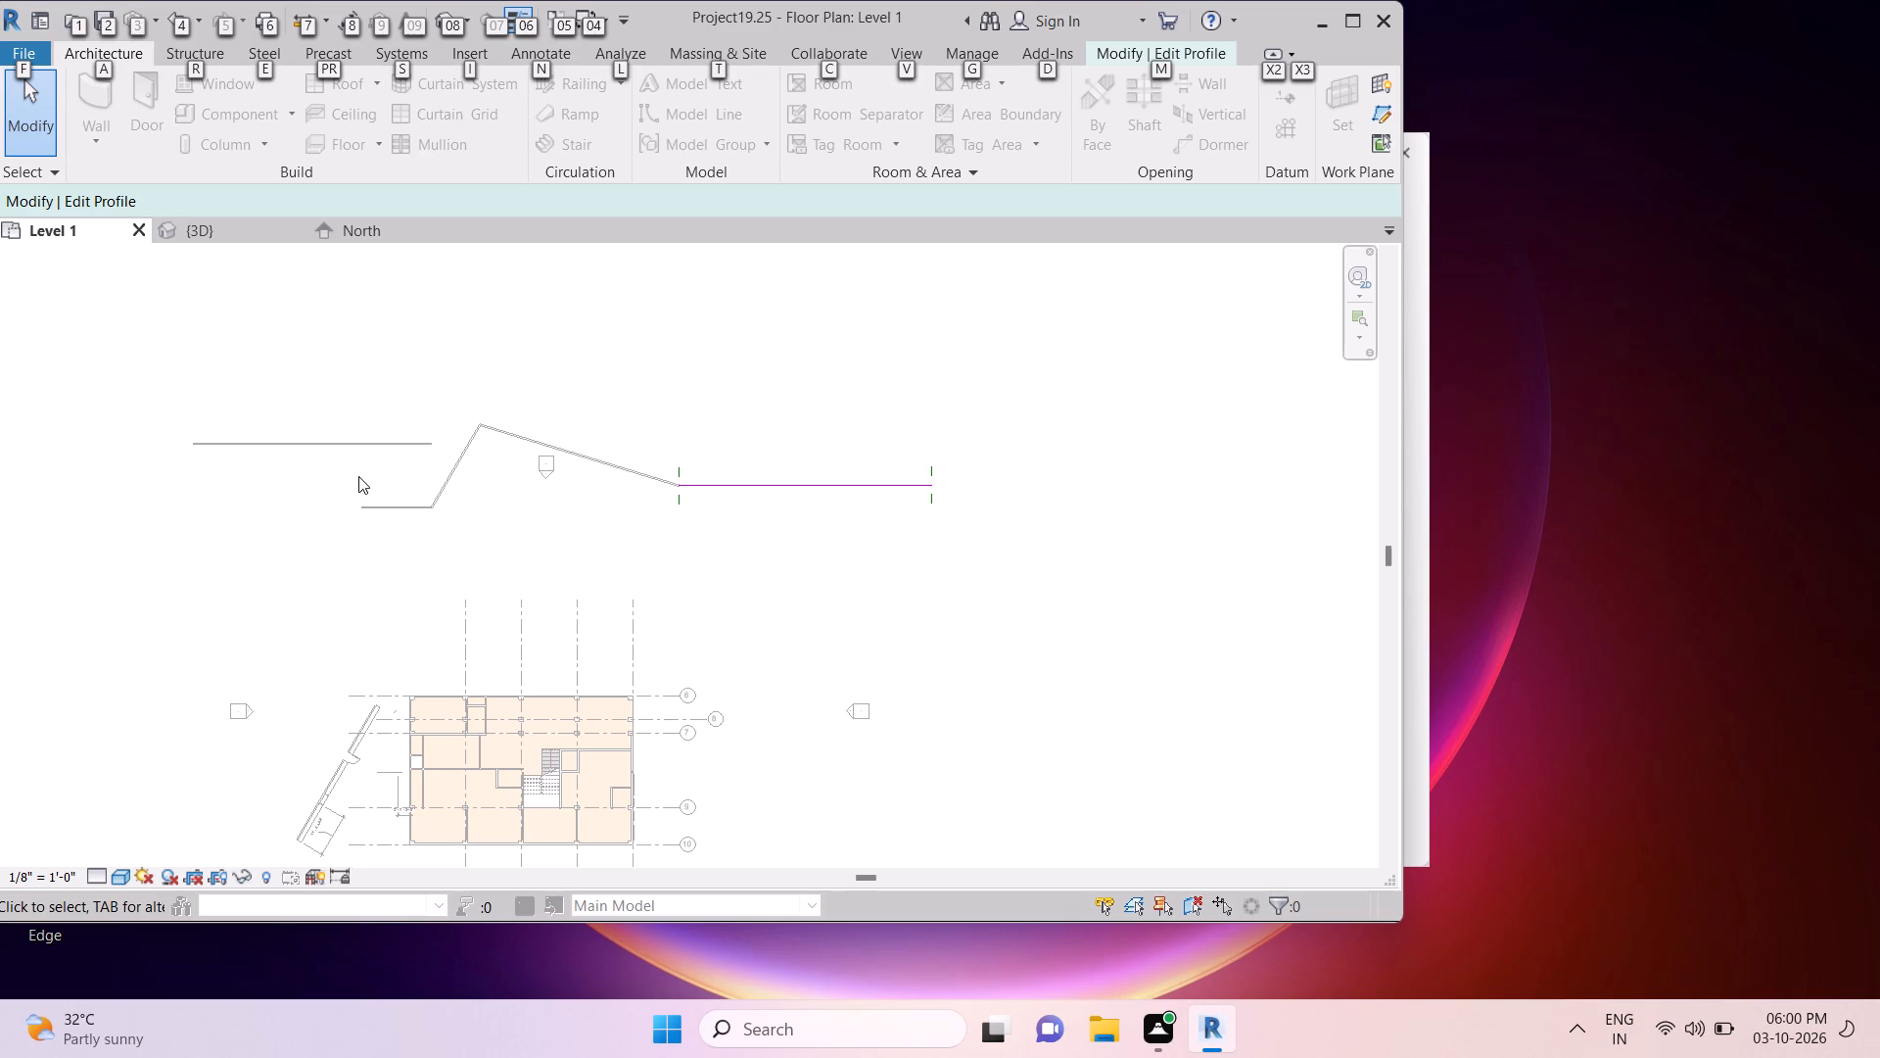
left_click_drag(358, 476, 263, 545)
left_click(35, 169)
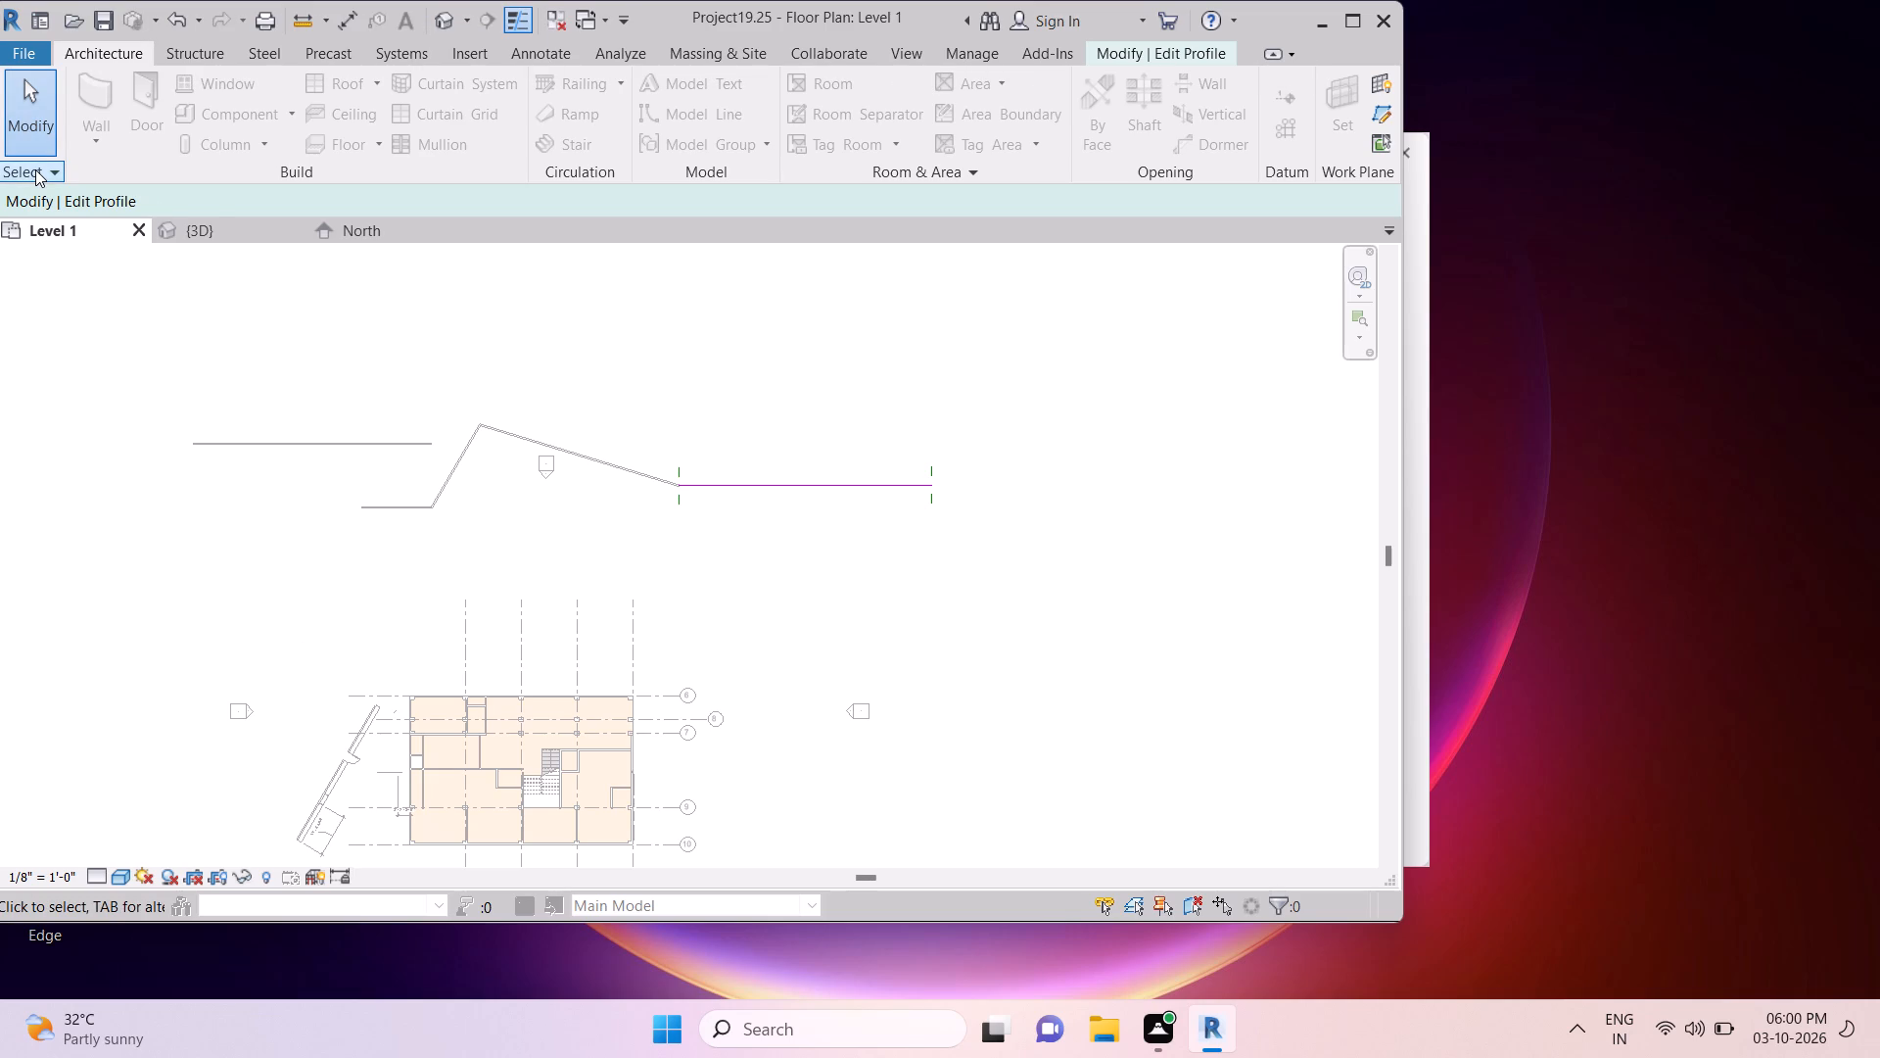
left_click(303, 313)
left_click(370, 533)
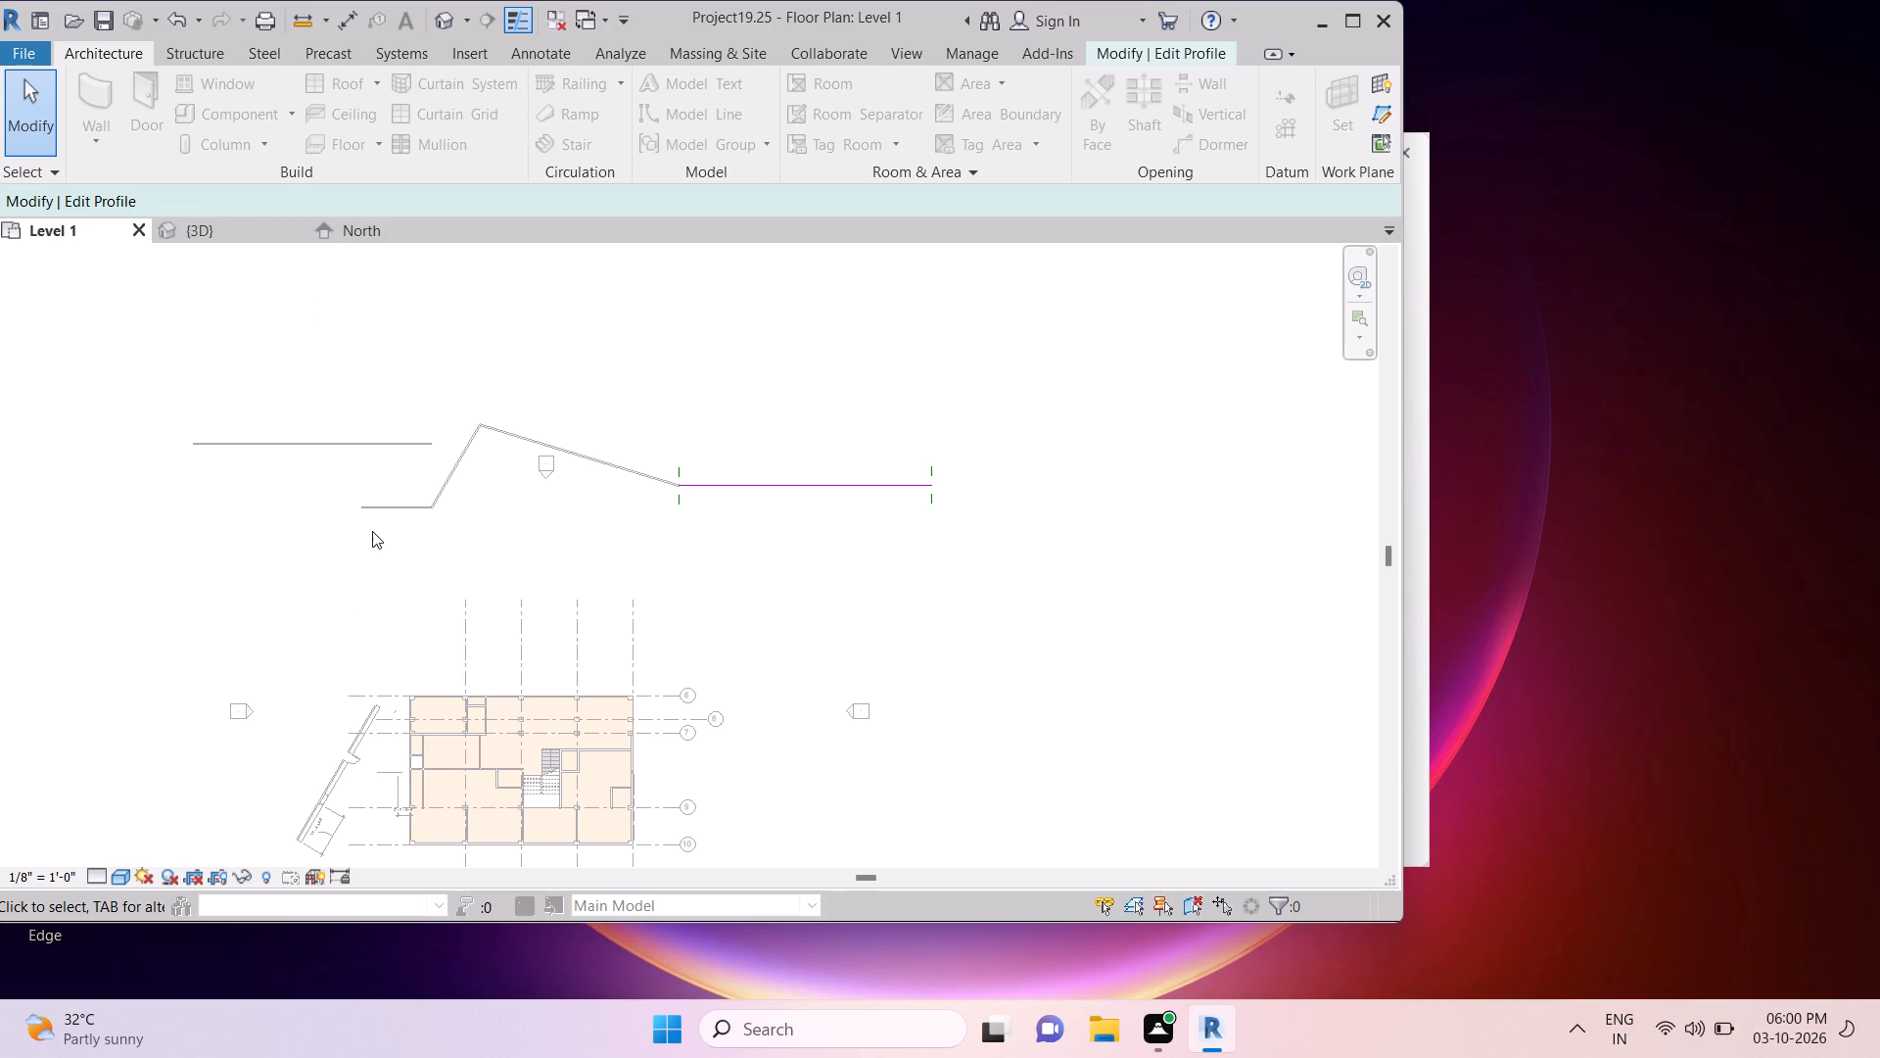
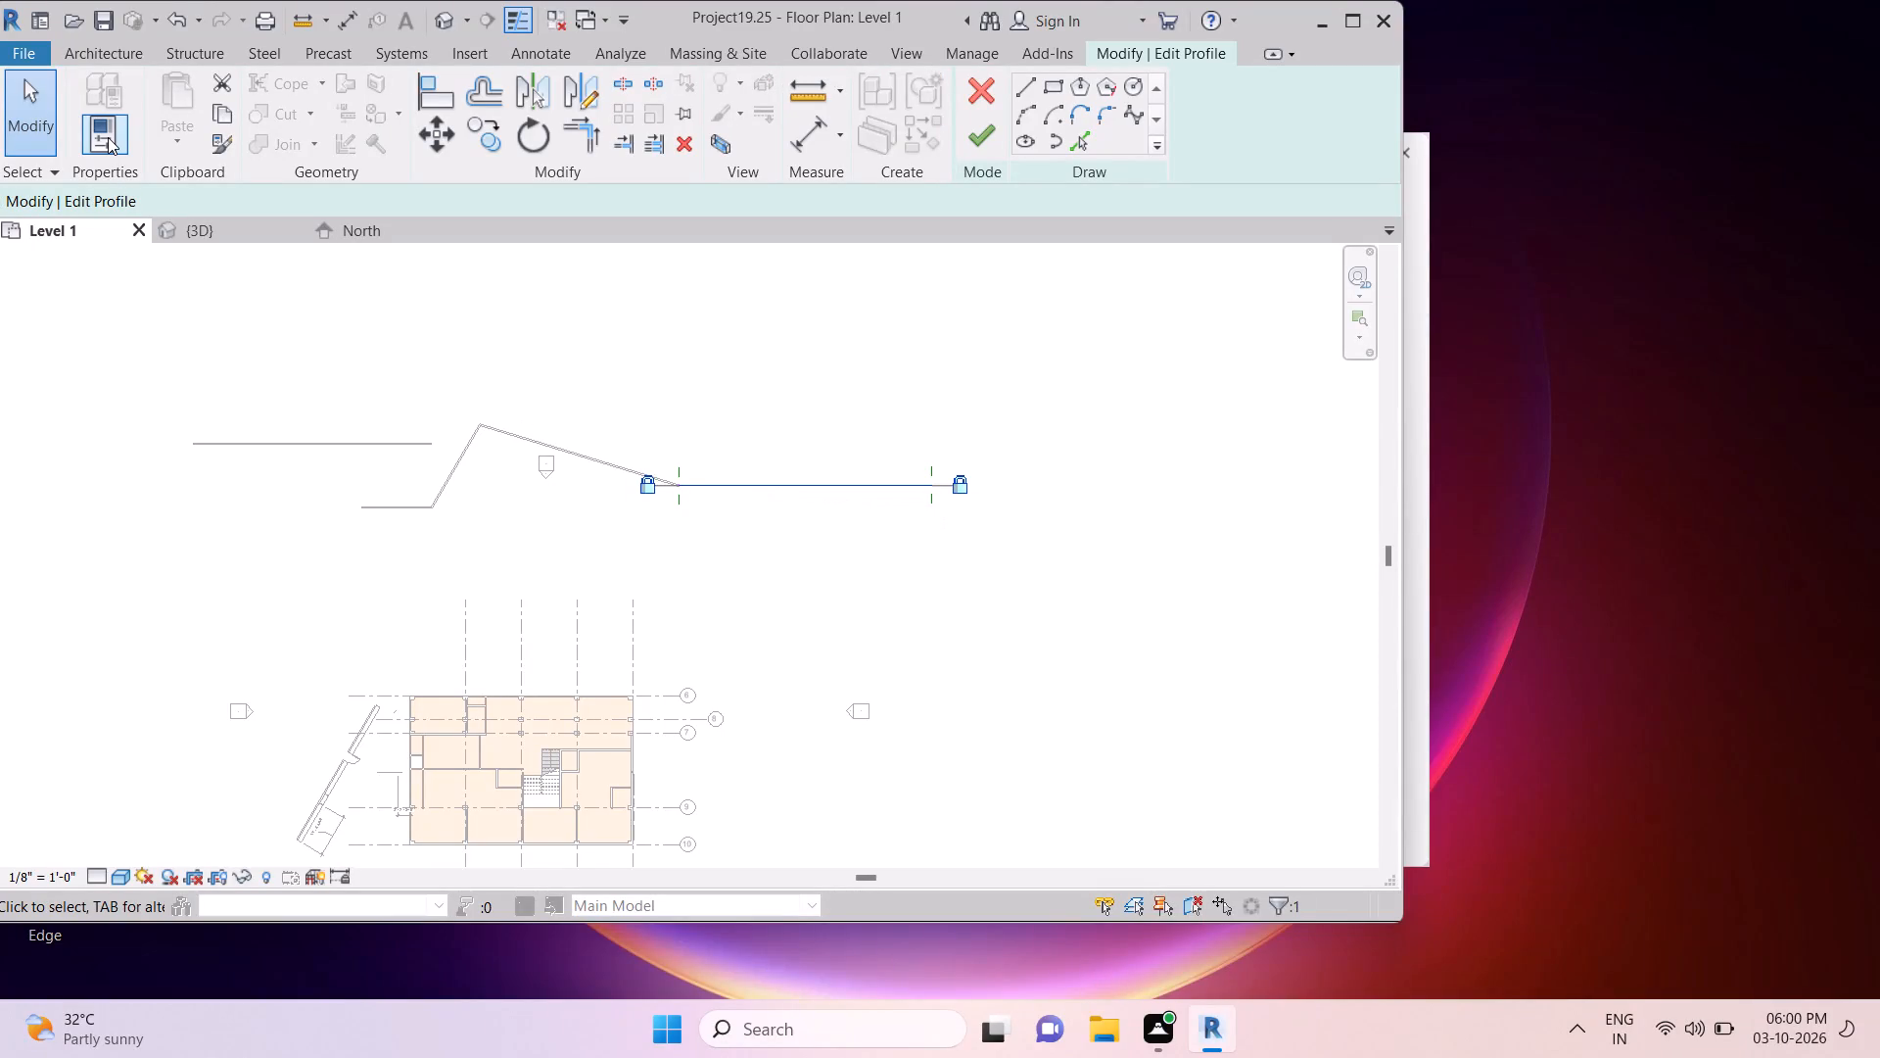
Display the properties of the Walls category instead of those of the selected profile sketch line.
left_click(115, 129)
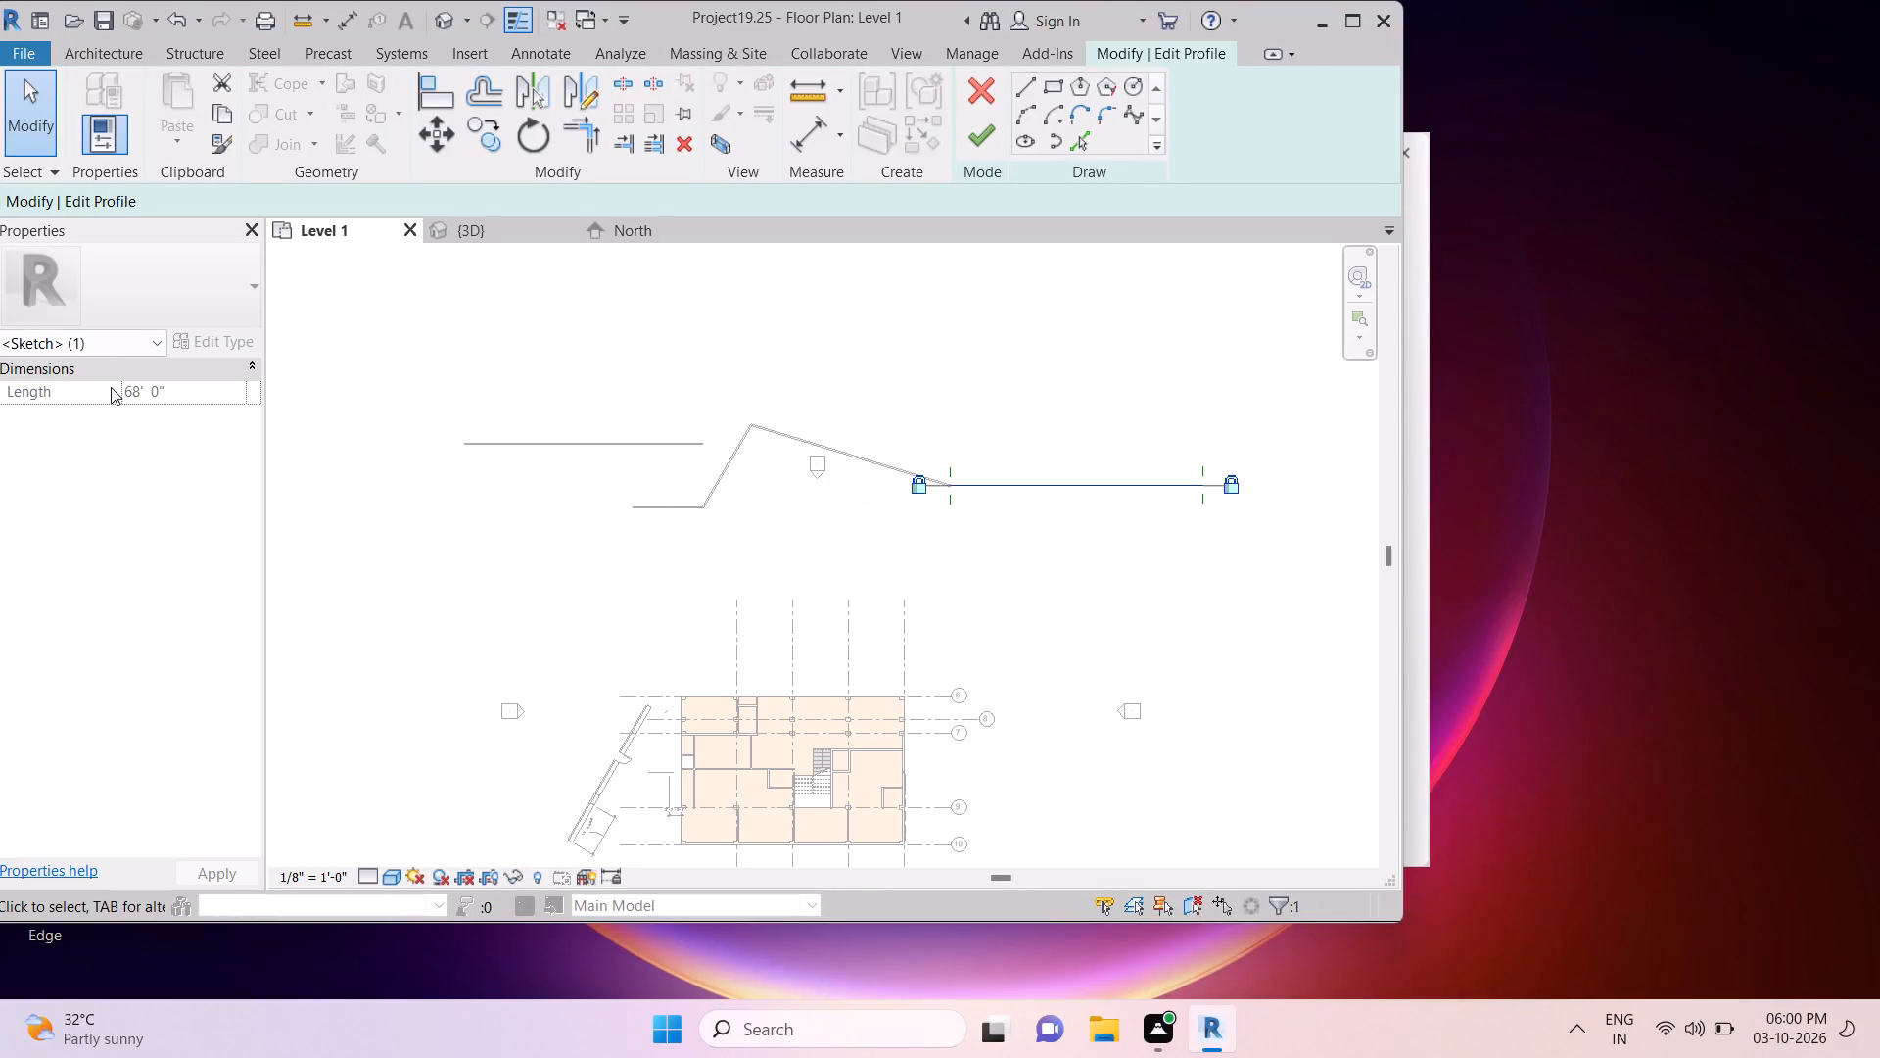
left_click(256, 288)
left_click(258, 288)
left_click(149, 339)
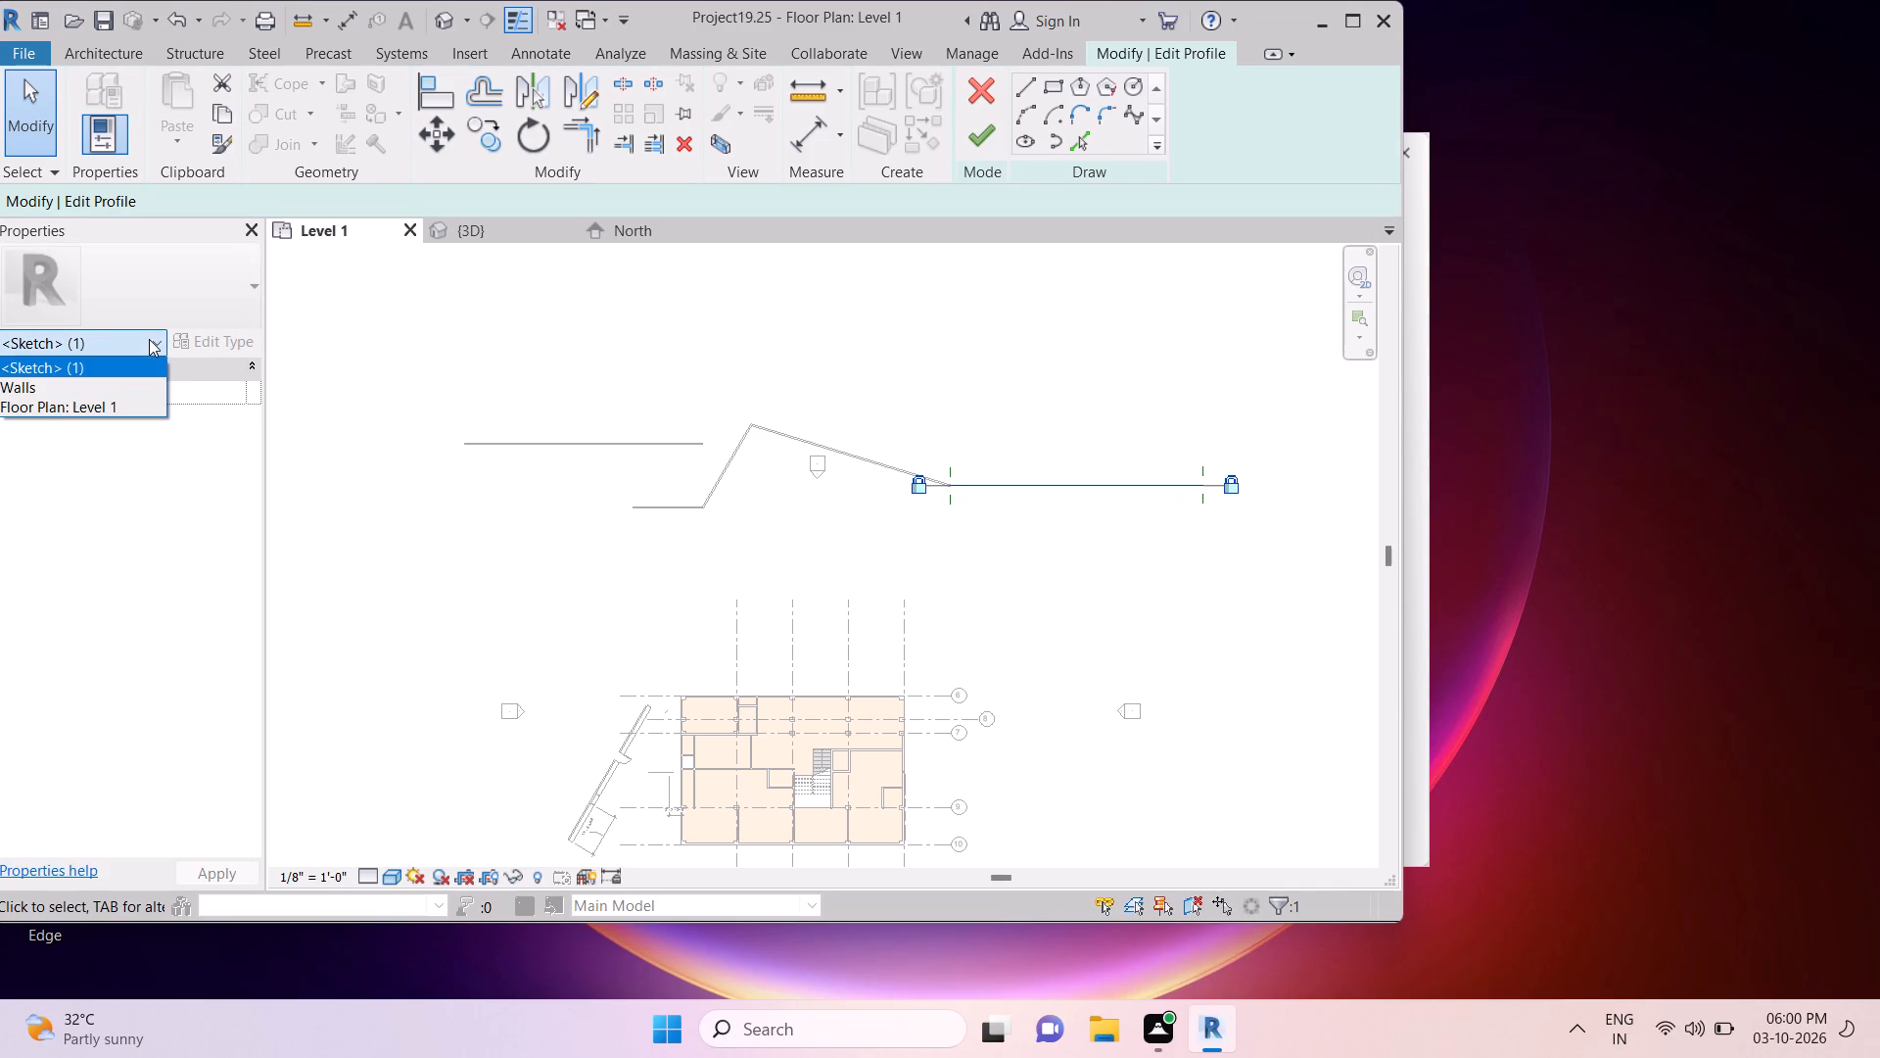
left_click(98, 383)
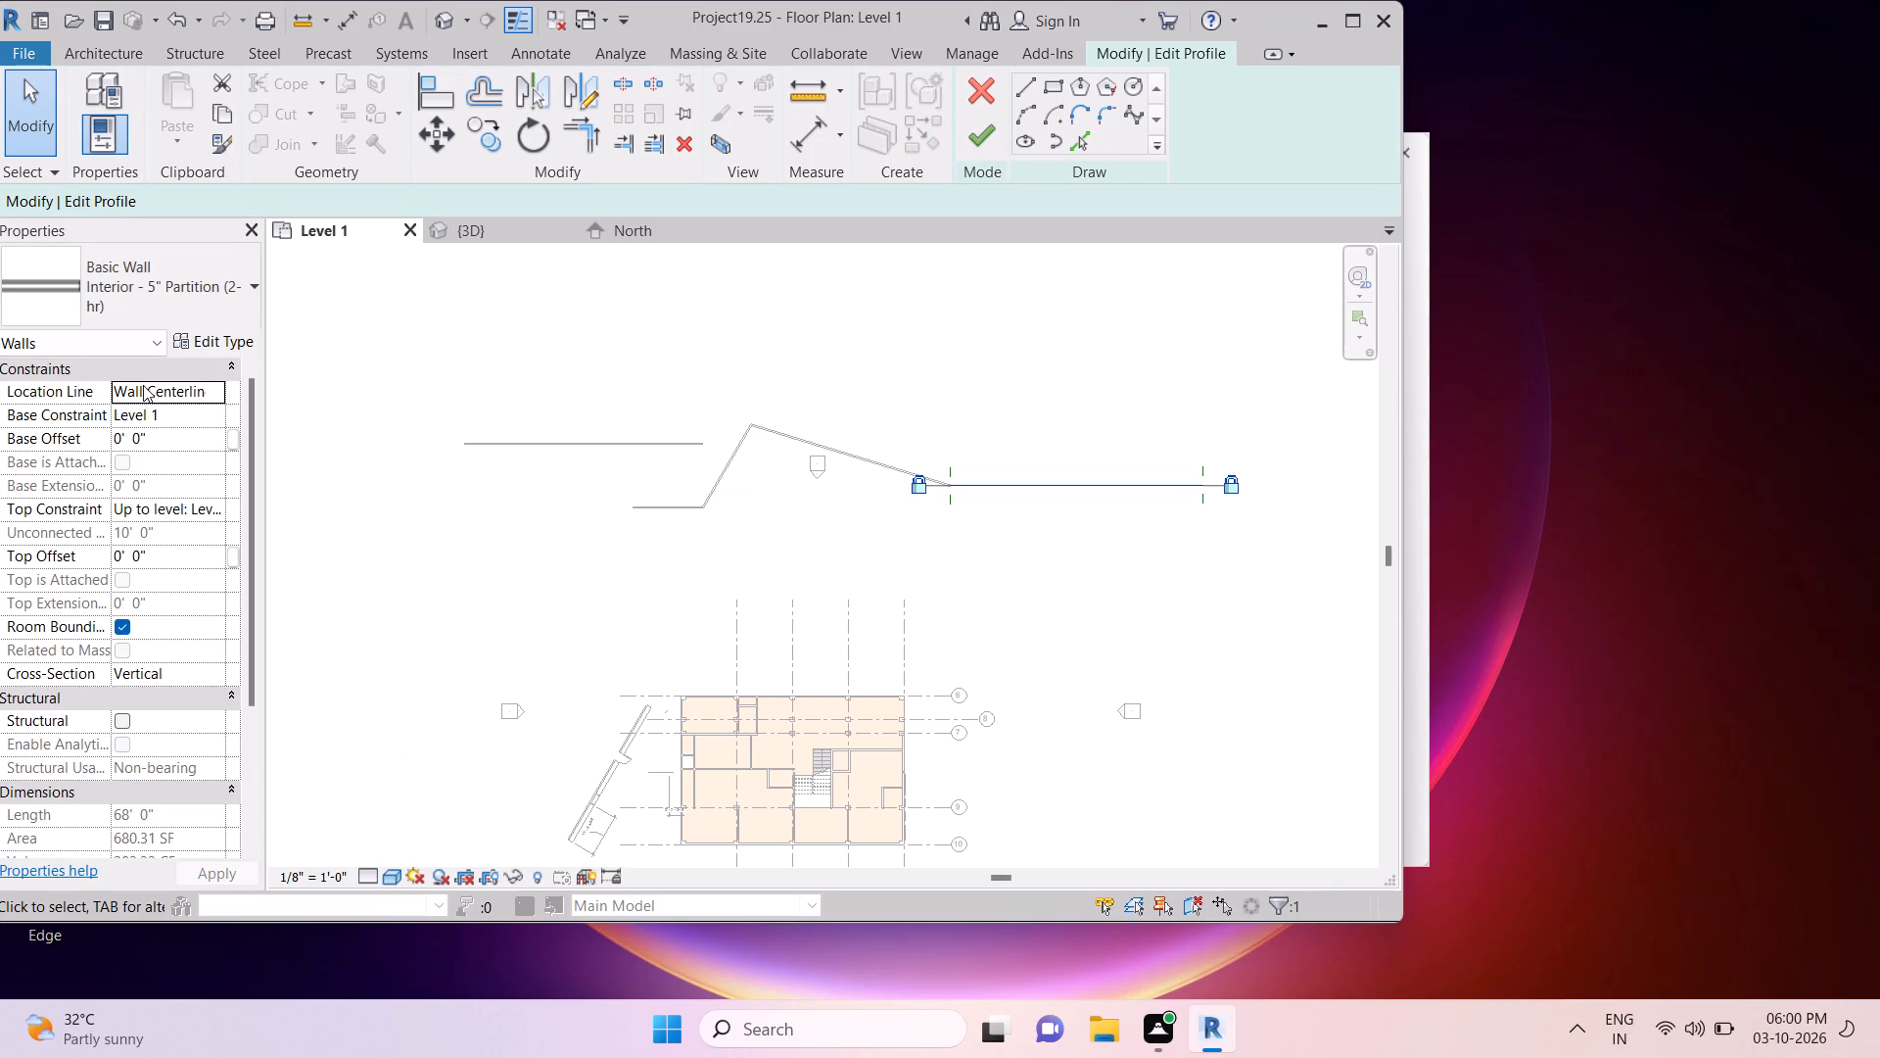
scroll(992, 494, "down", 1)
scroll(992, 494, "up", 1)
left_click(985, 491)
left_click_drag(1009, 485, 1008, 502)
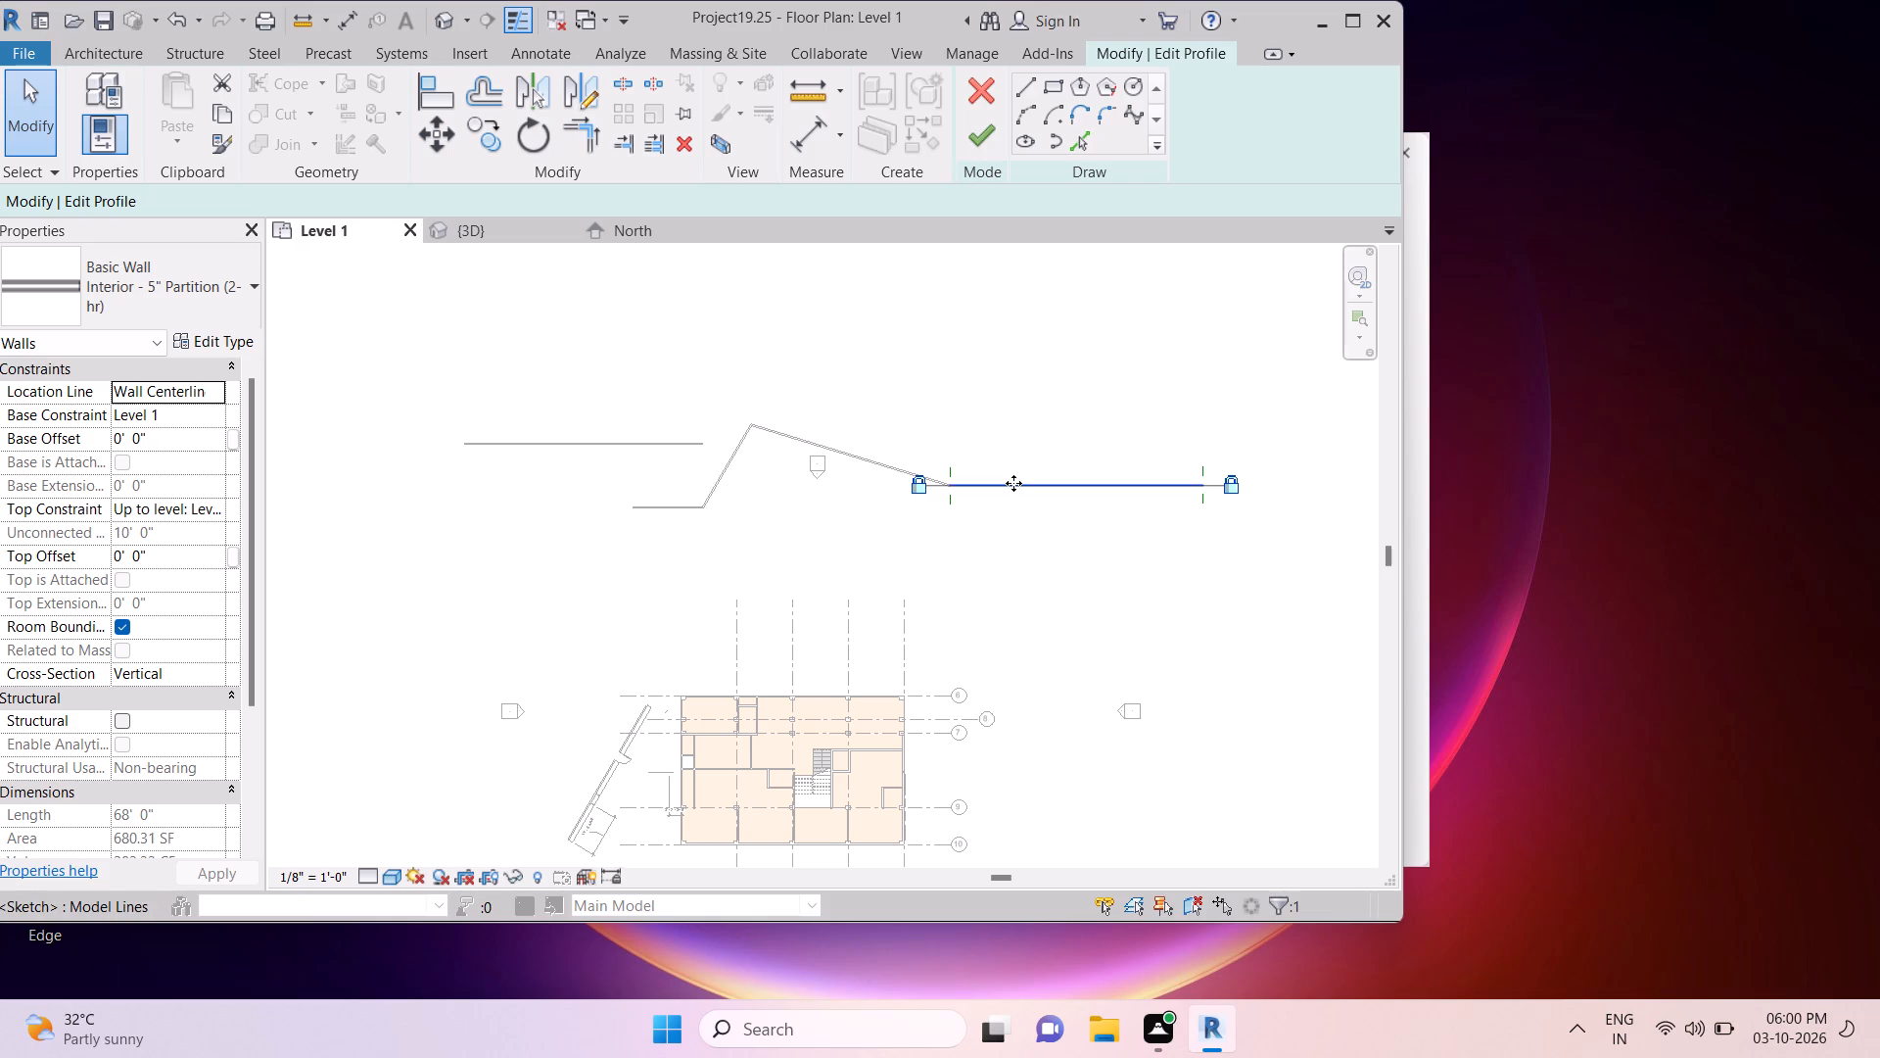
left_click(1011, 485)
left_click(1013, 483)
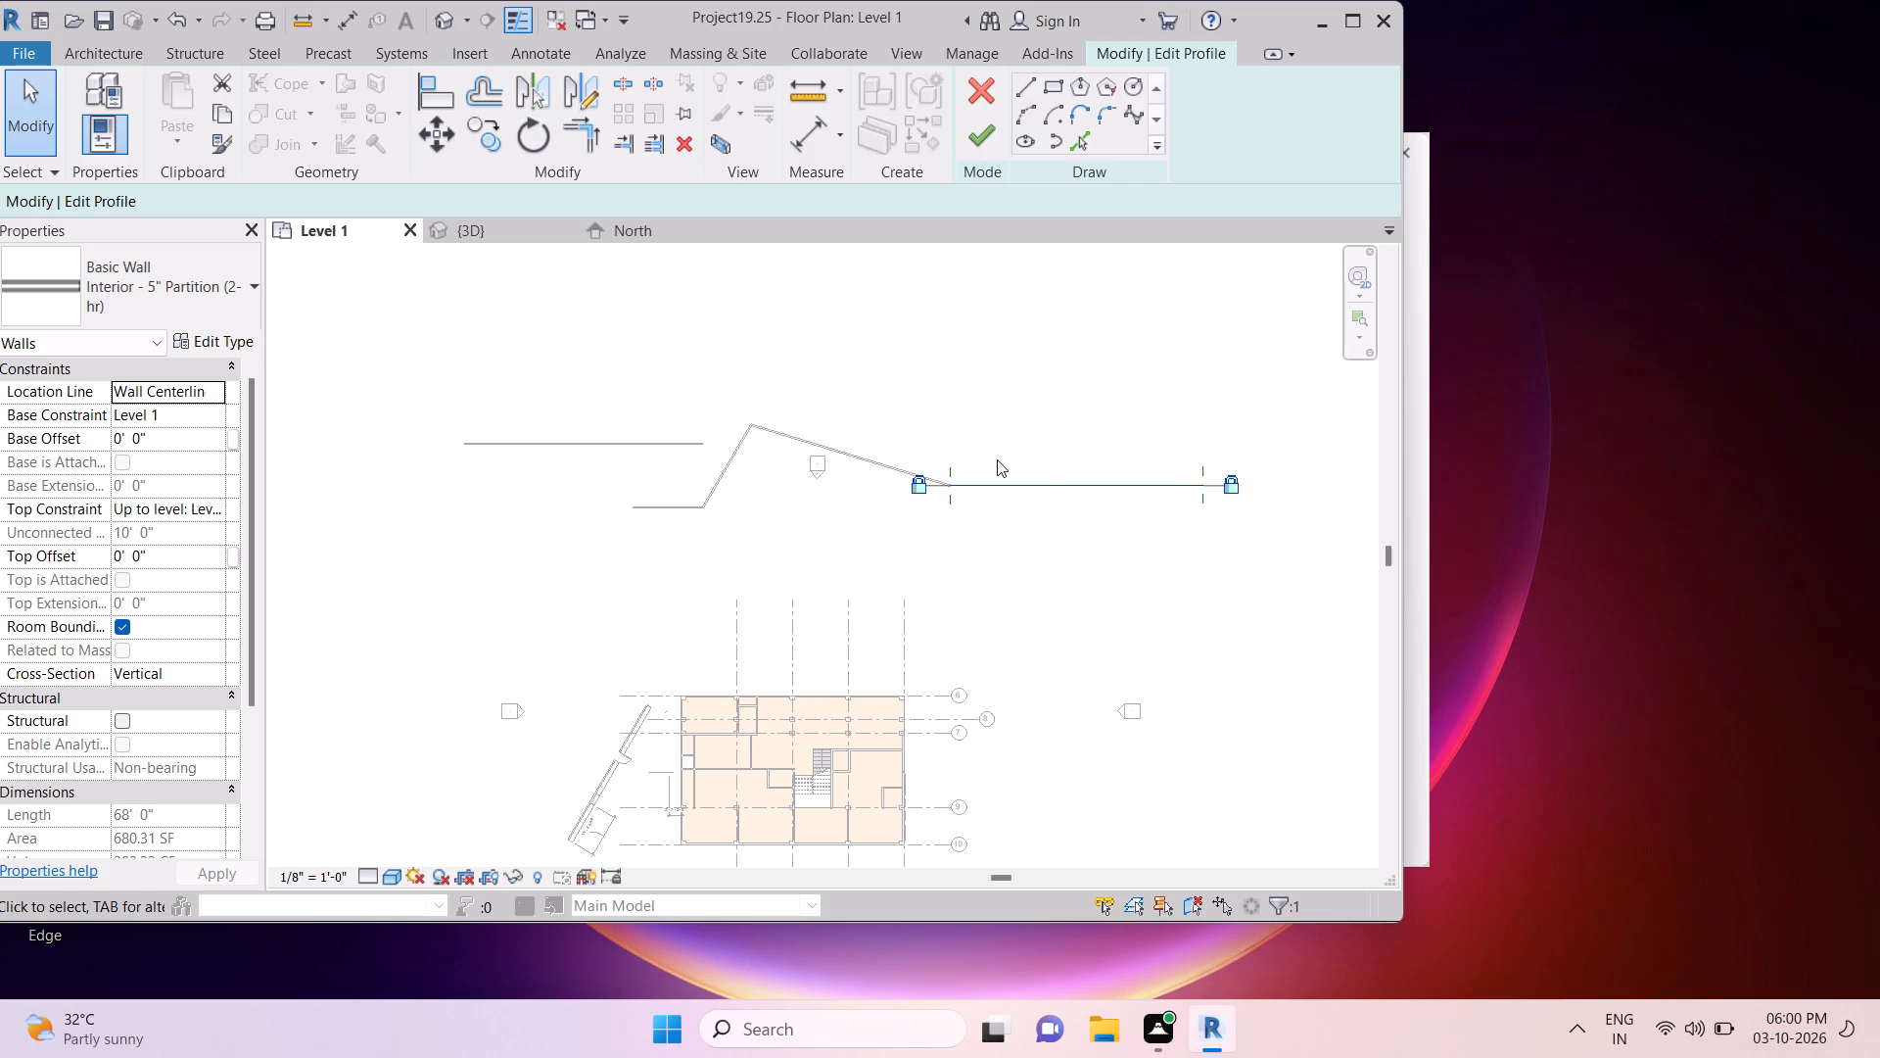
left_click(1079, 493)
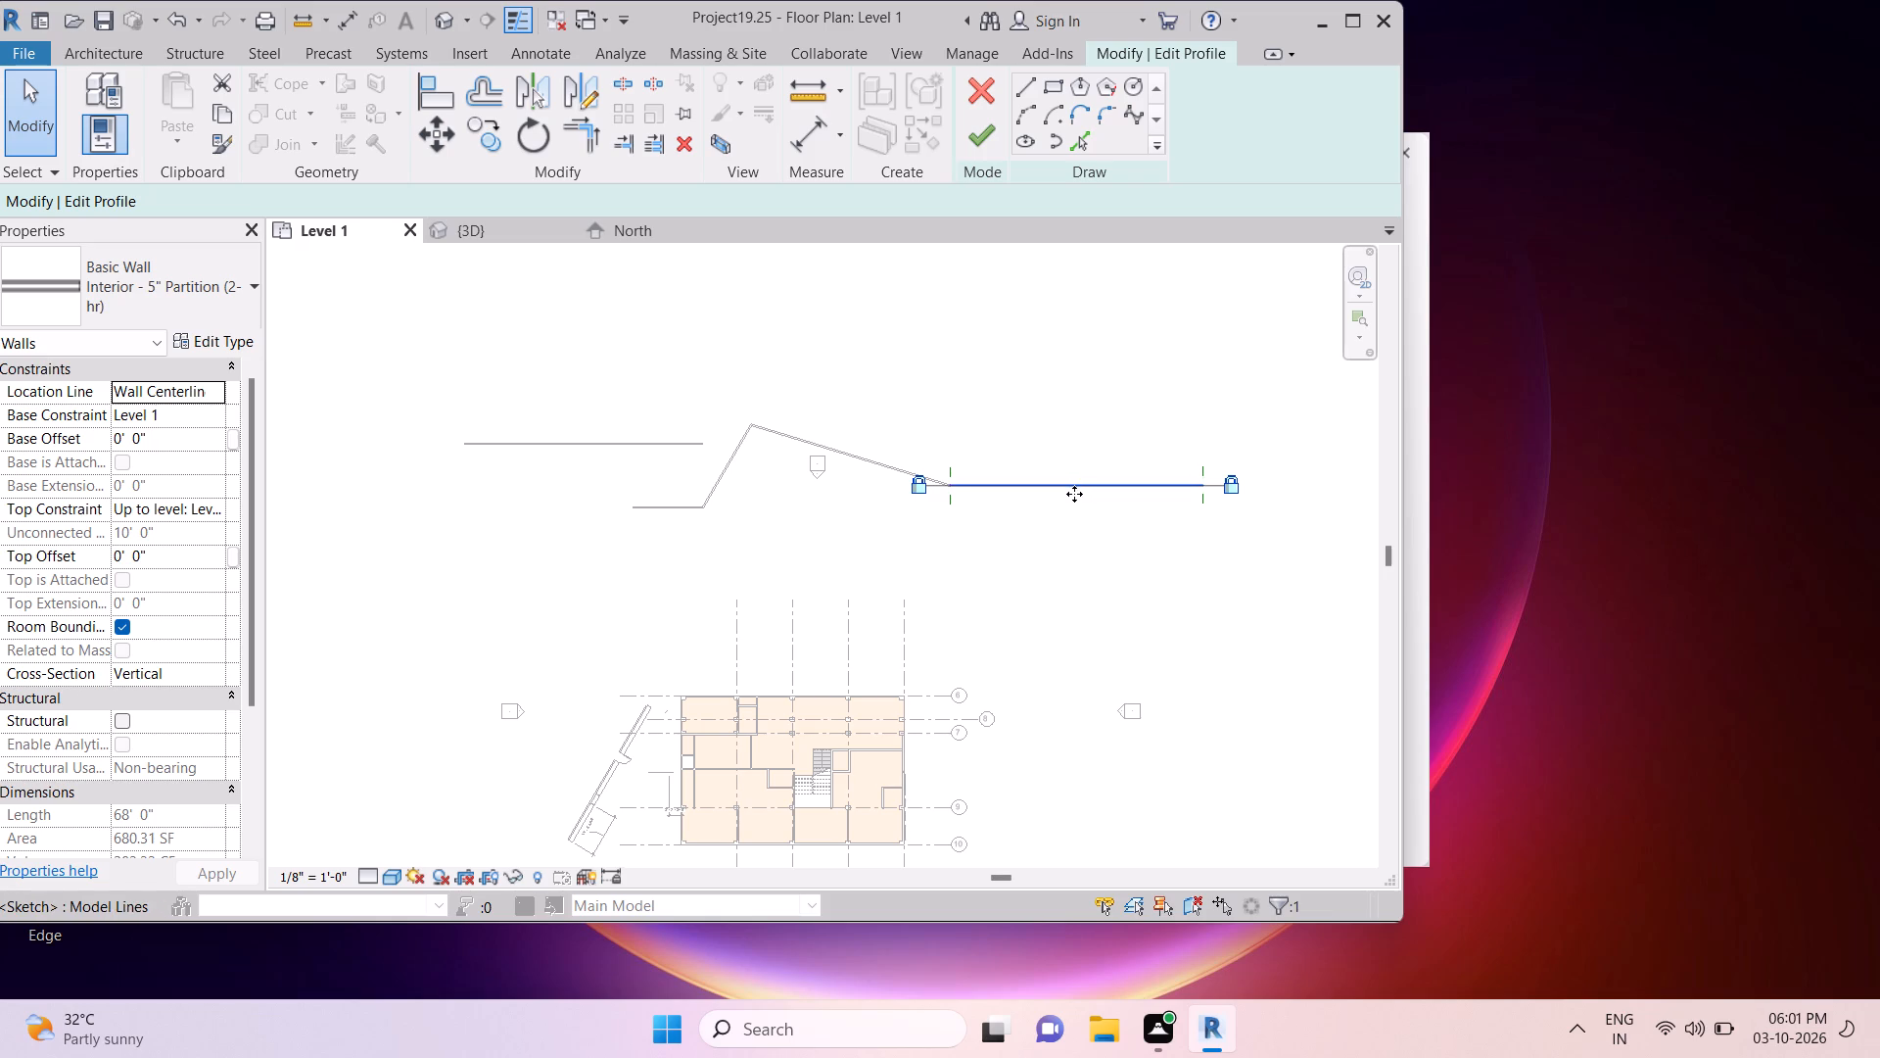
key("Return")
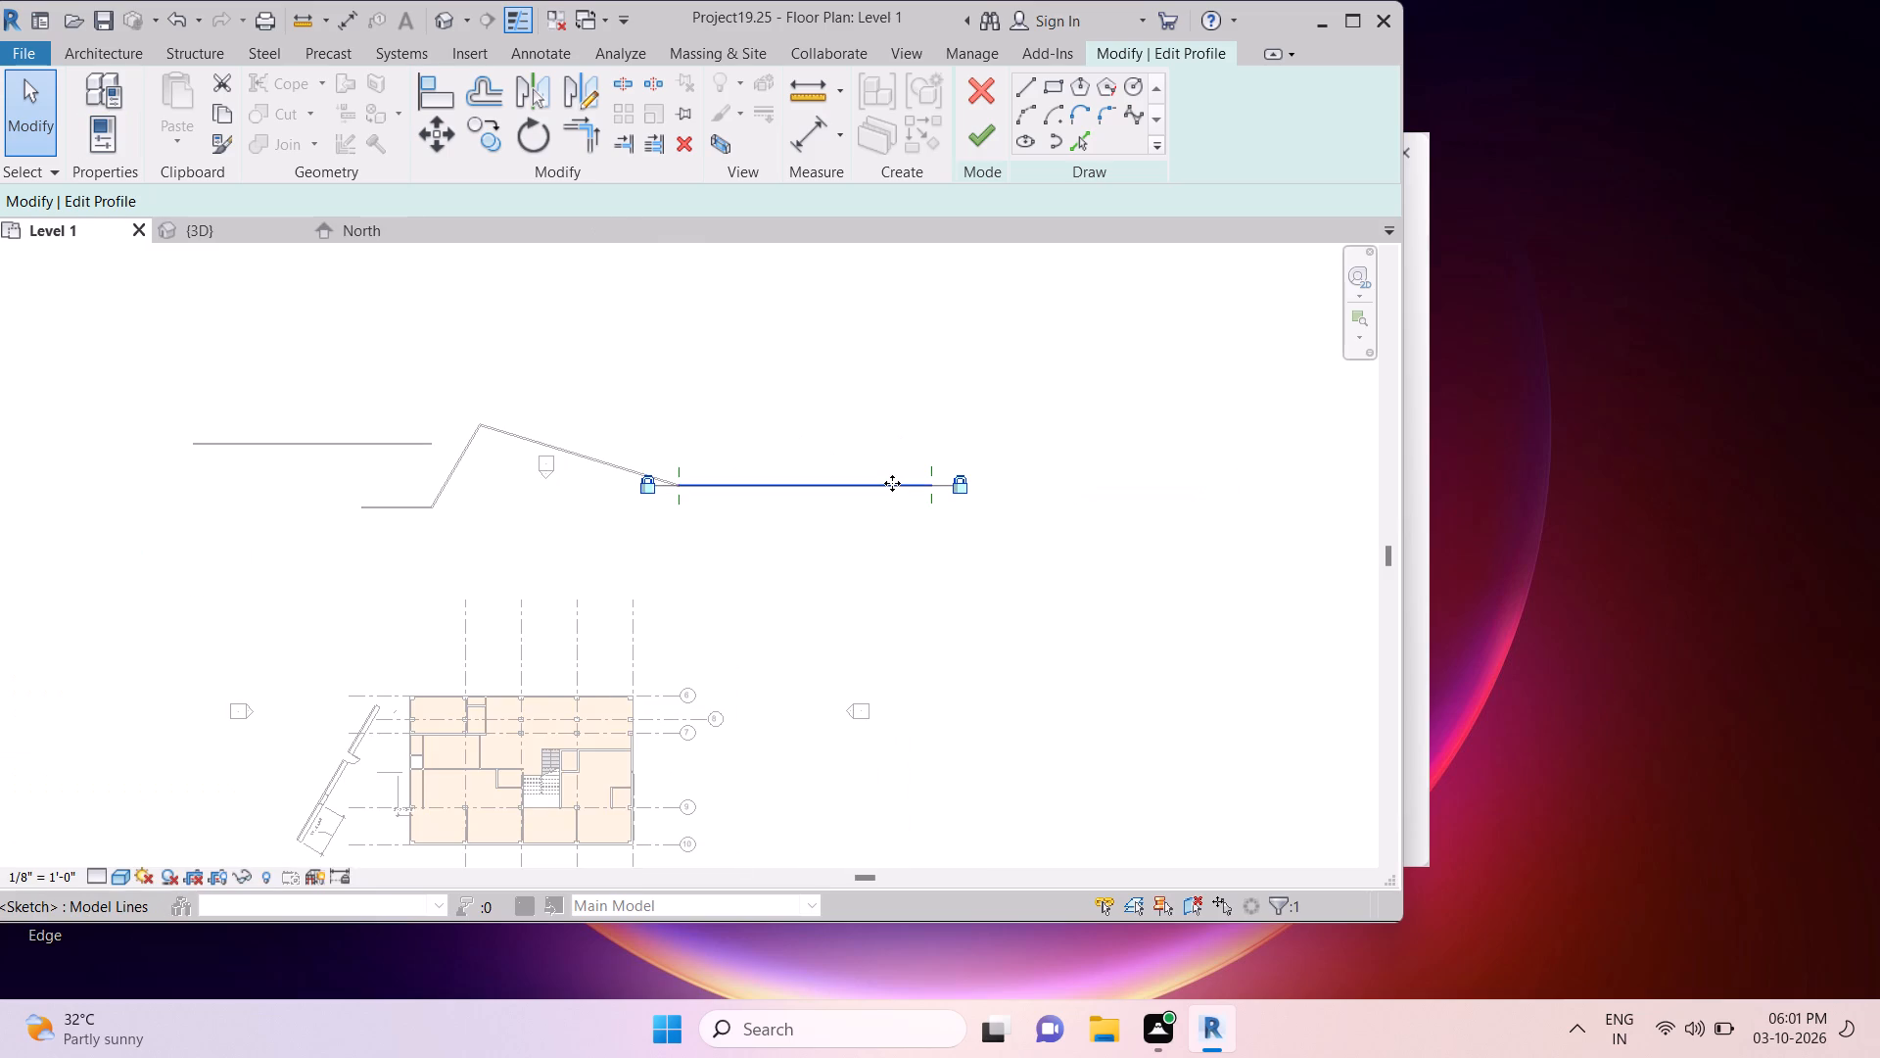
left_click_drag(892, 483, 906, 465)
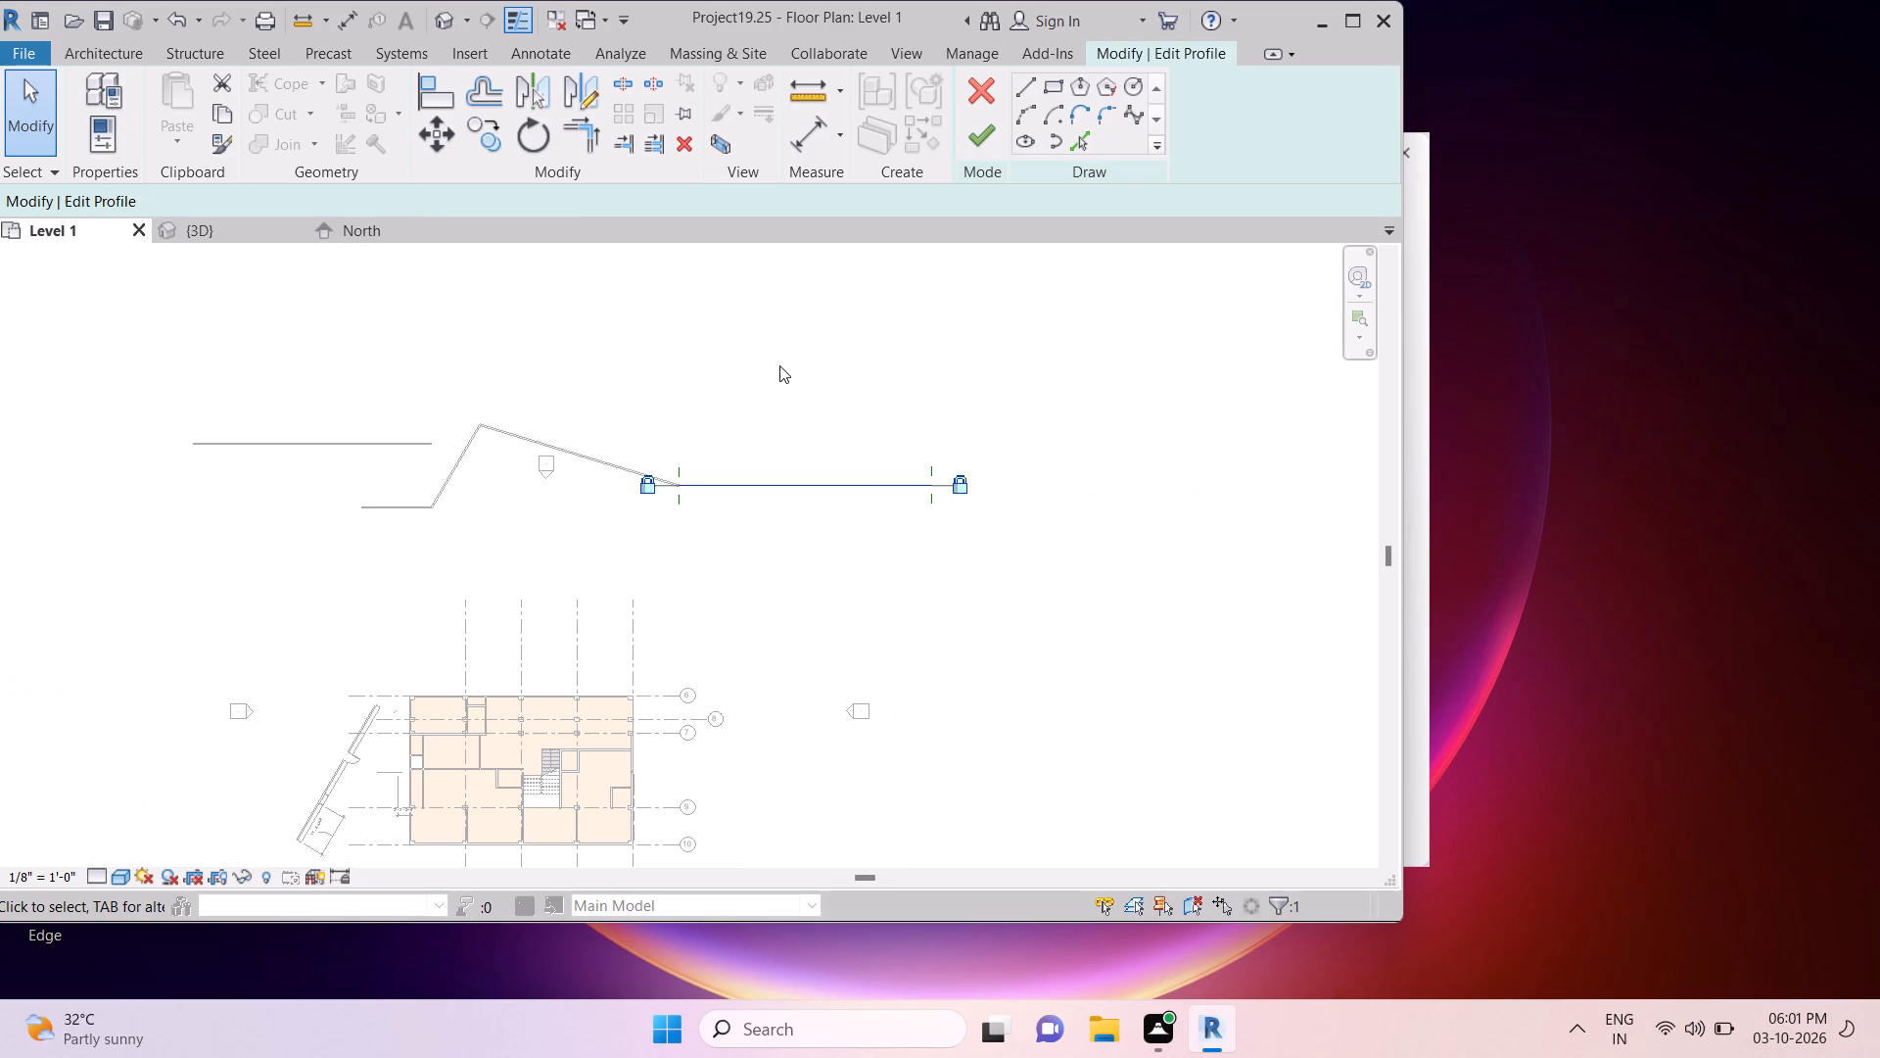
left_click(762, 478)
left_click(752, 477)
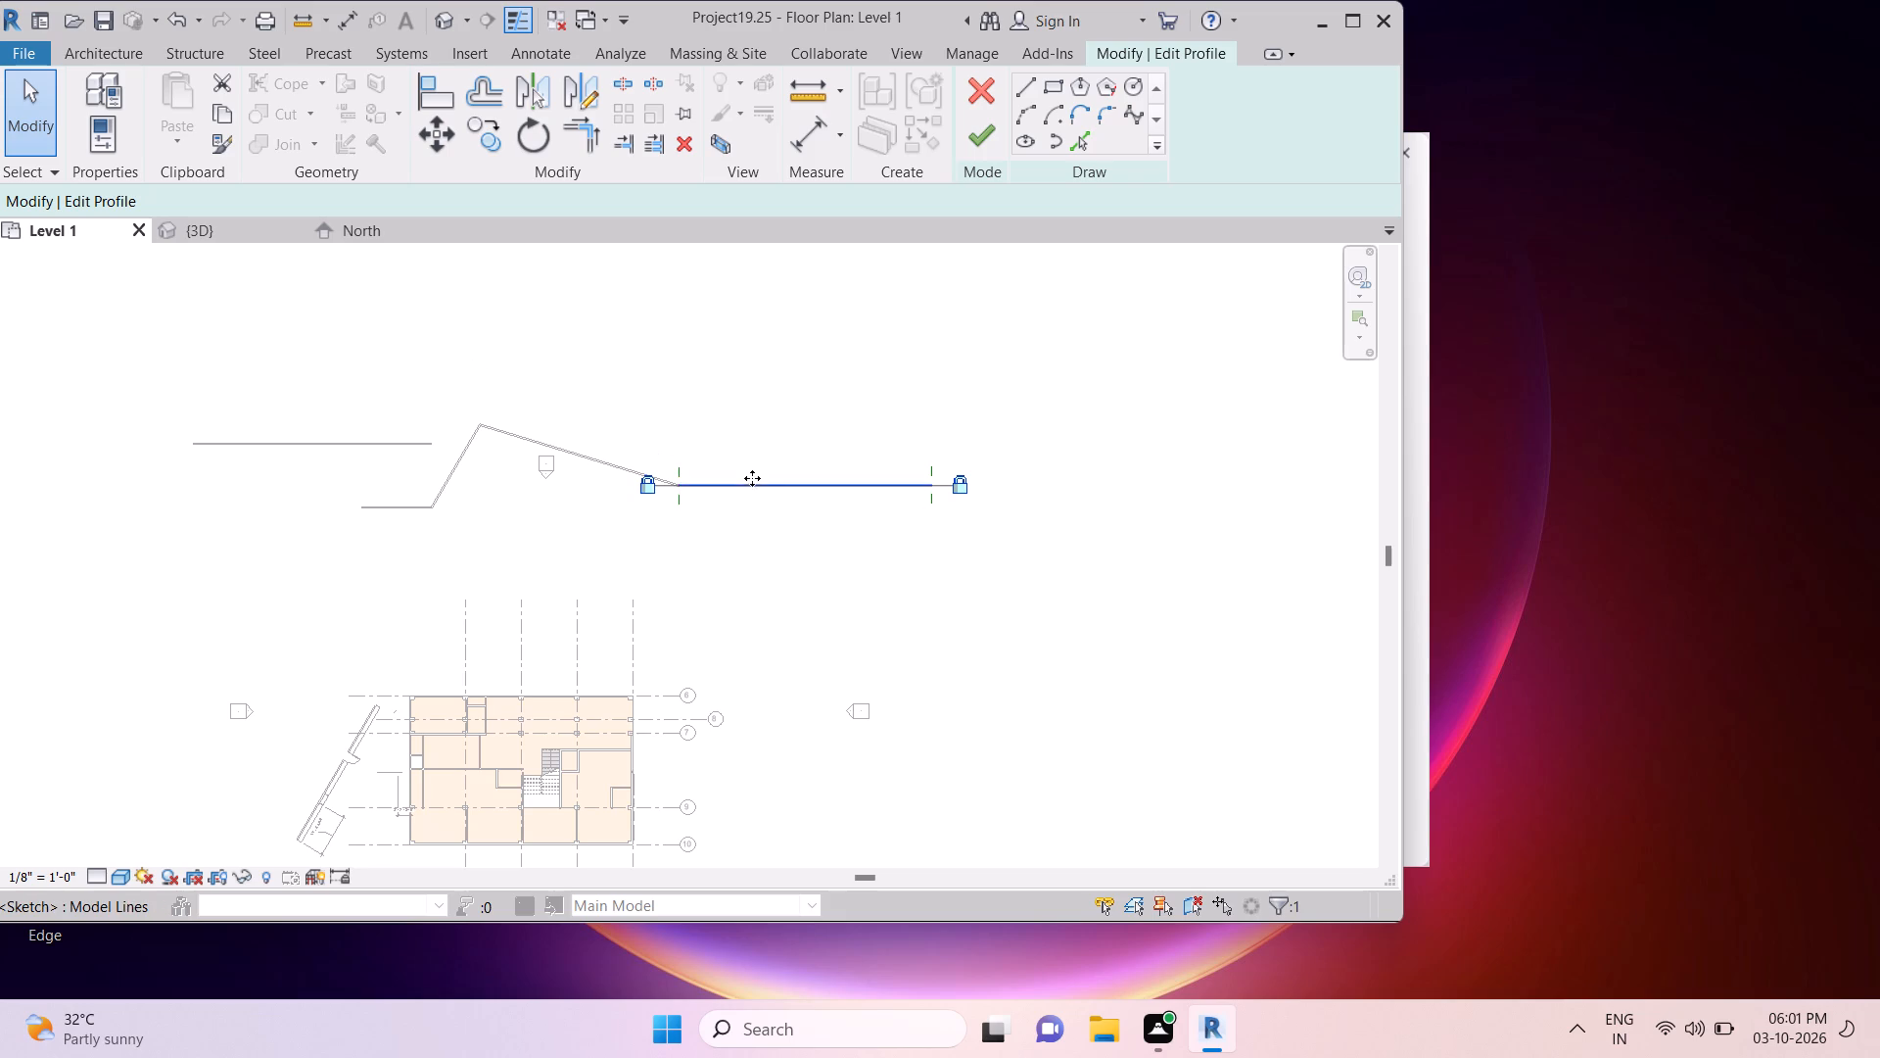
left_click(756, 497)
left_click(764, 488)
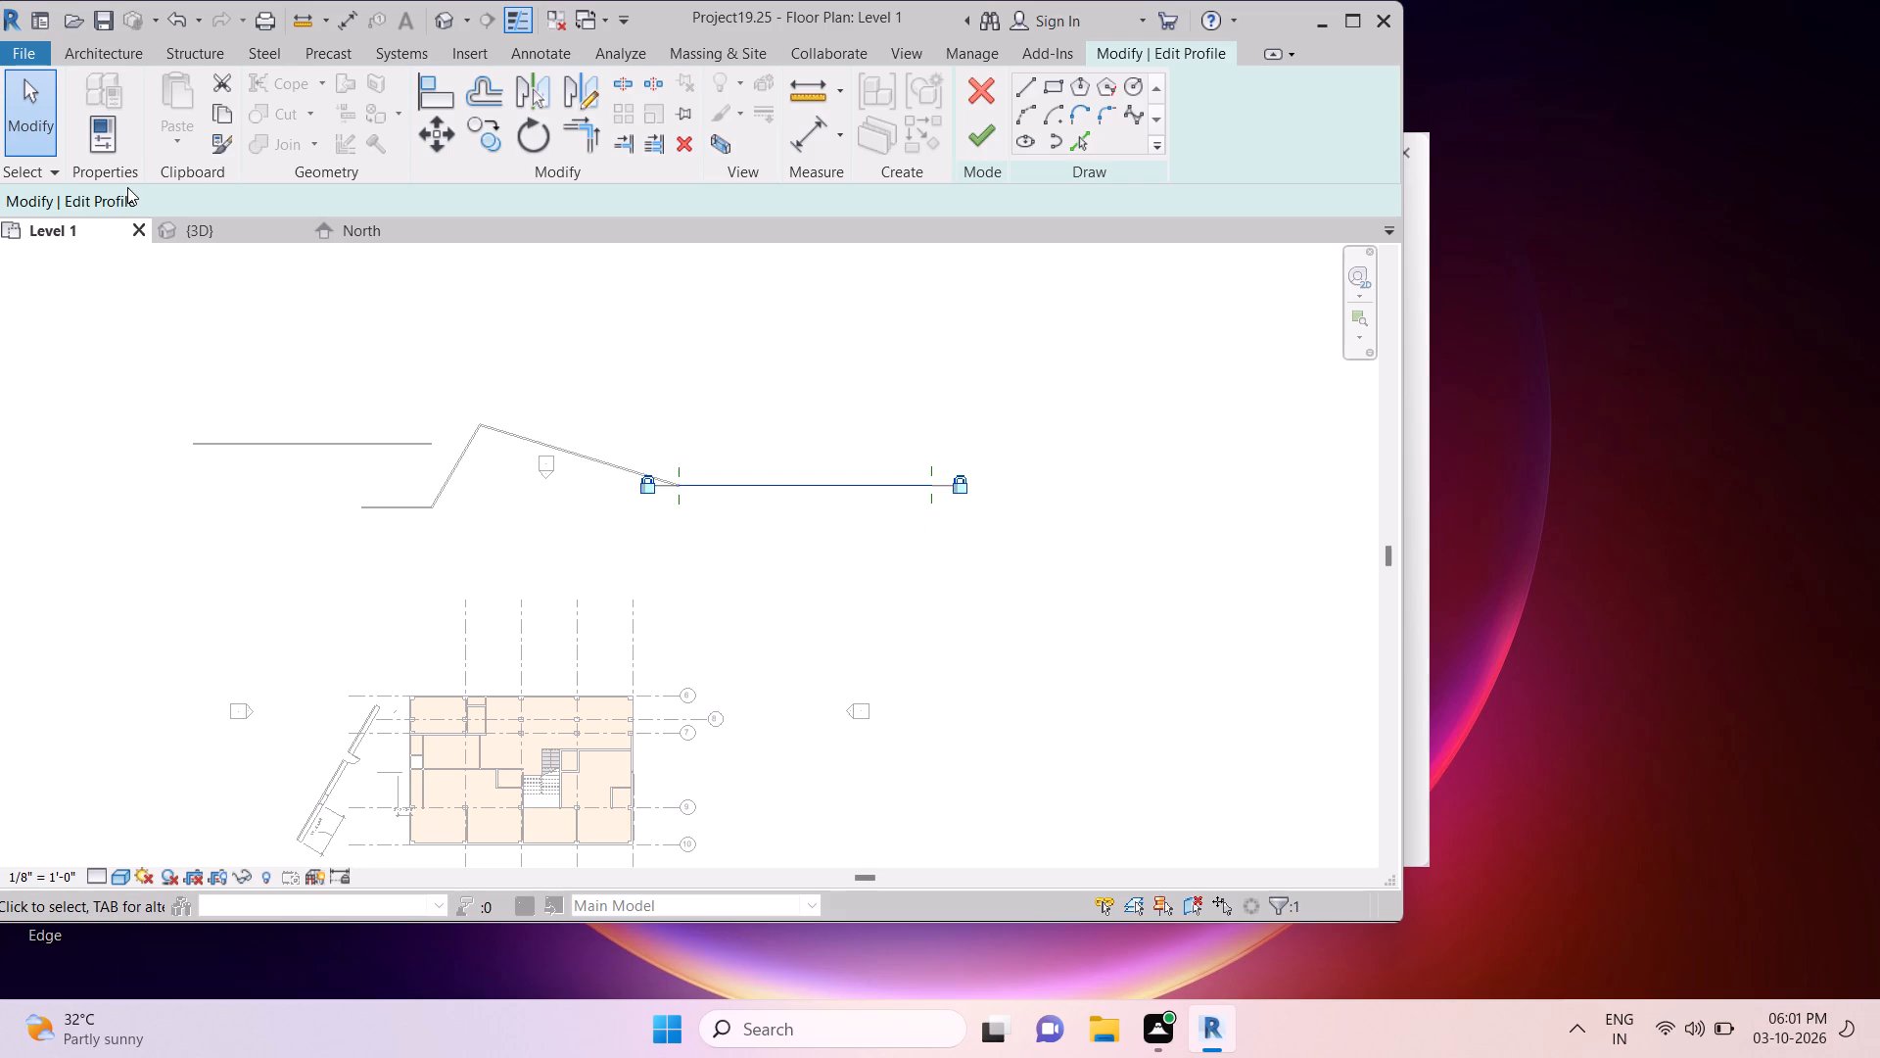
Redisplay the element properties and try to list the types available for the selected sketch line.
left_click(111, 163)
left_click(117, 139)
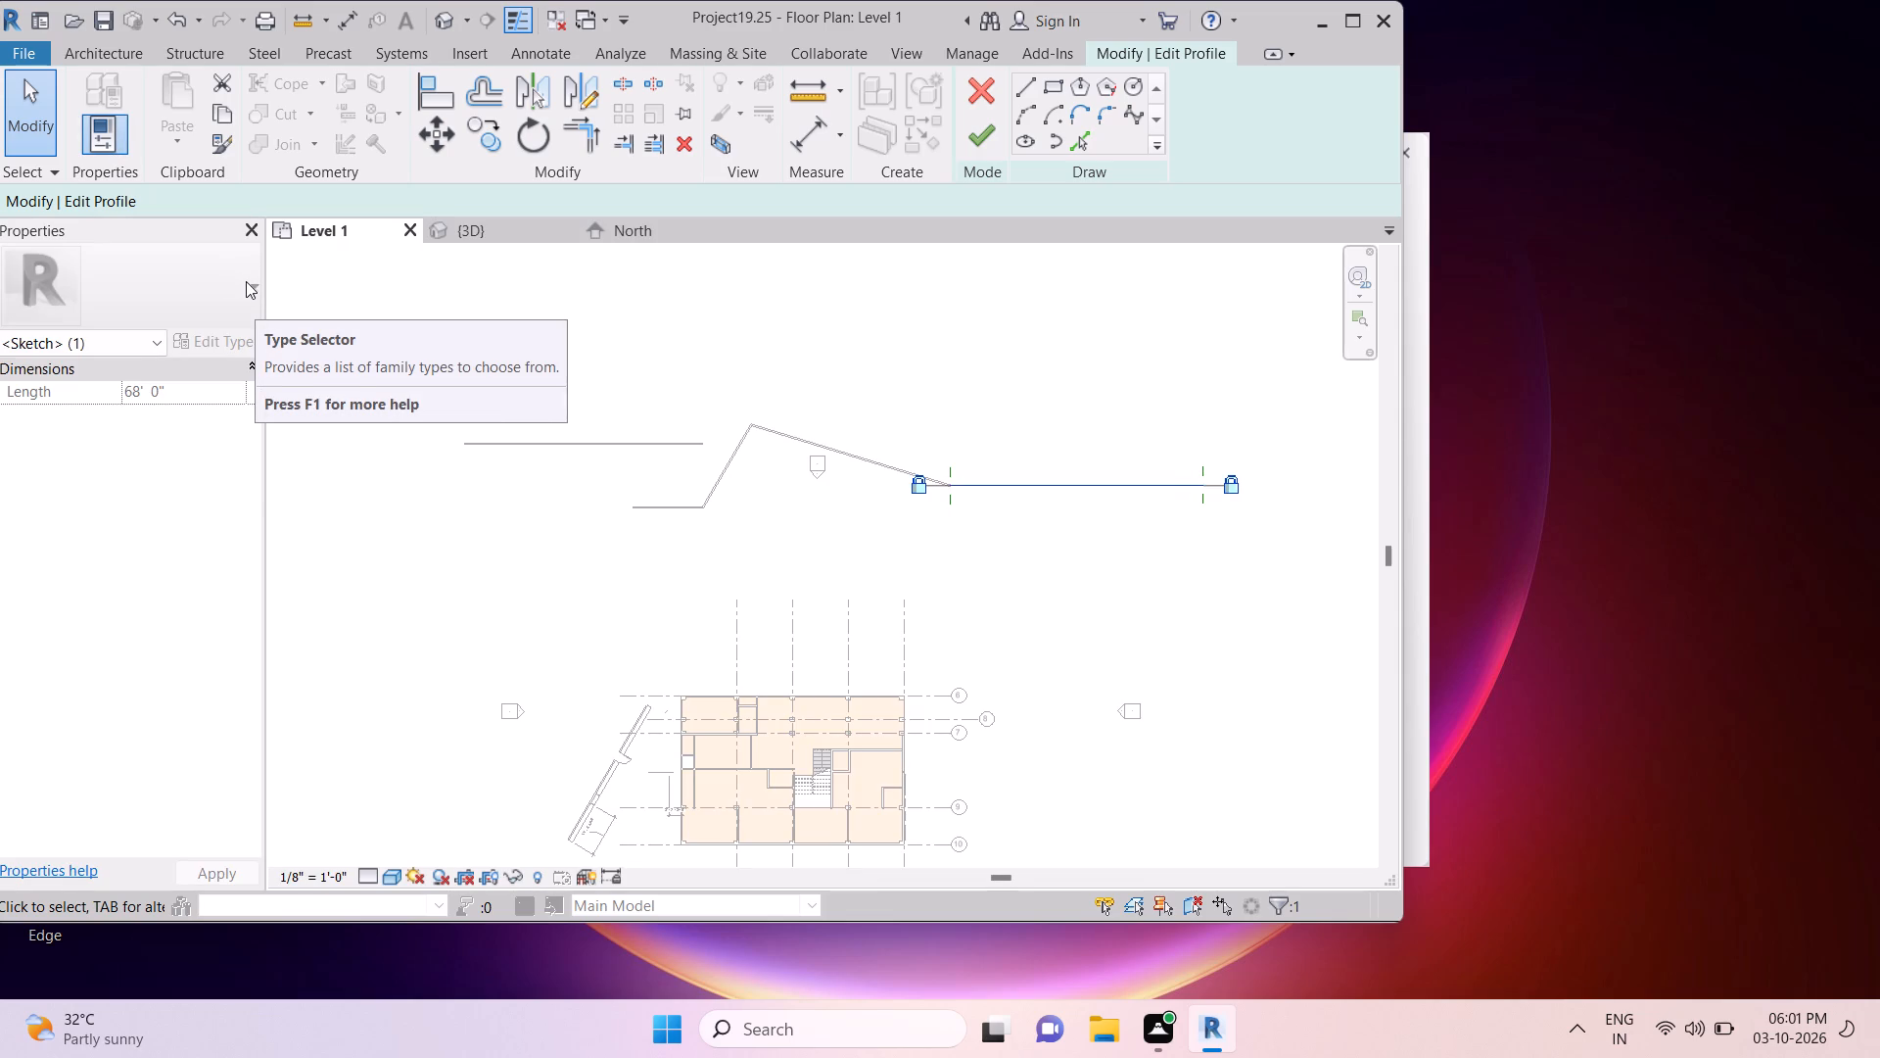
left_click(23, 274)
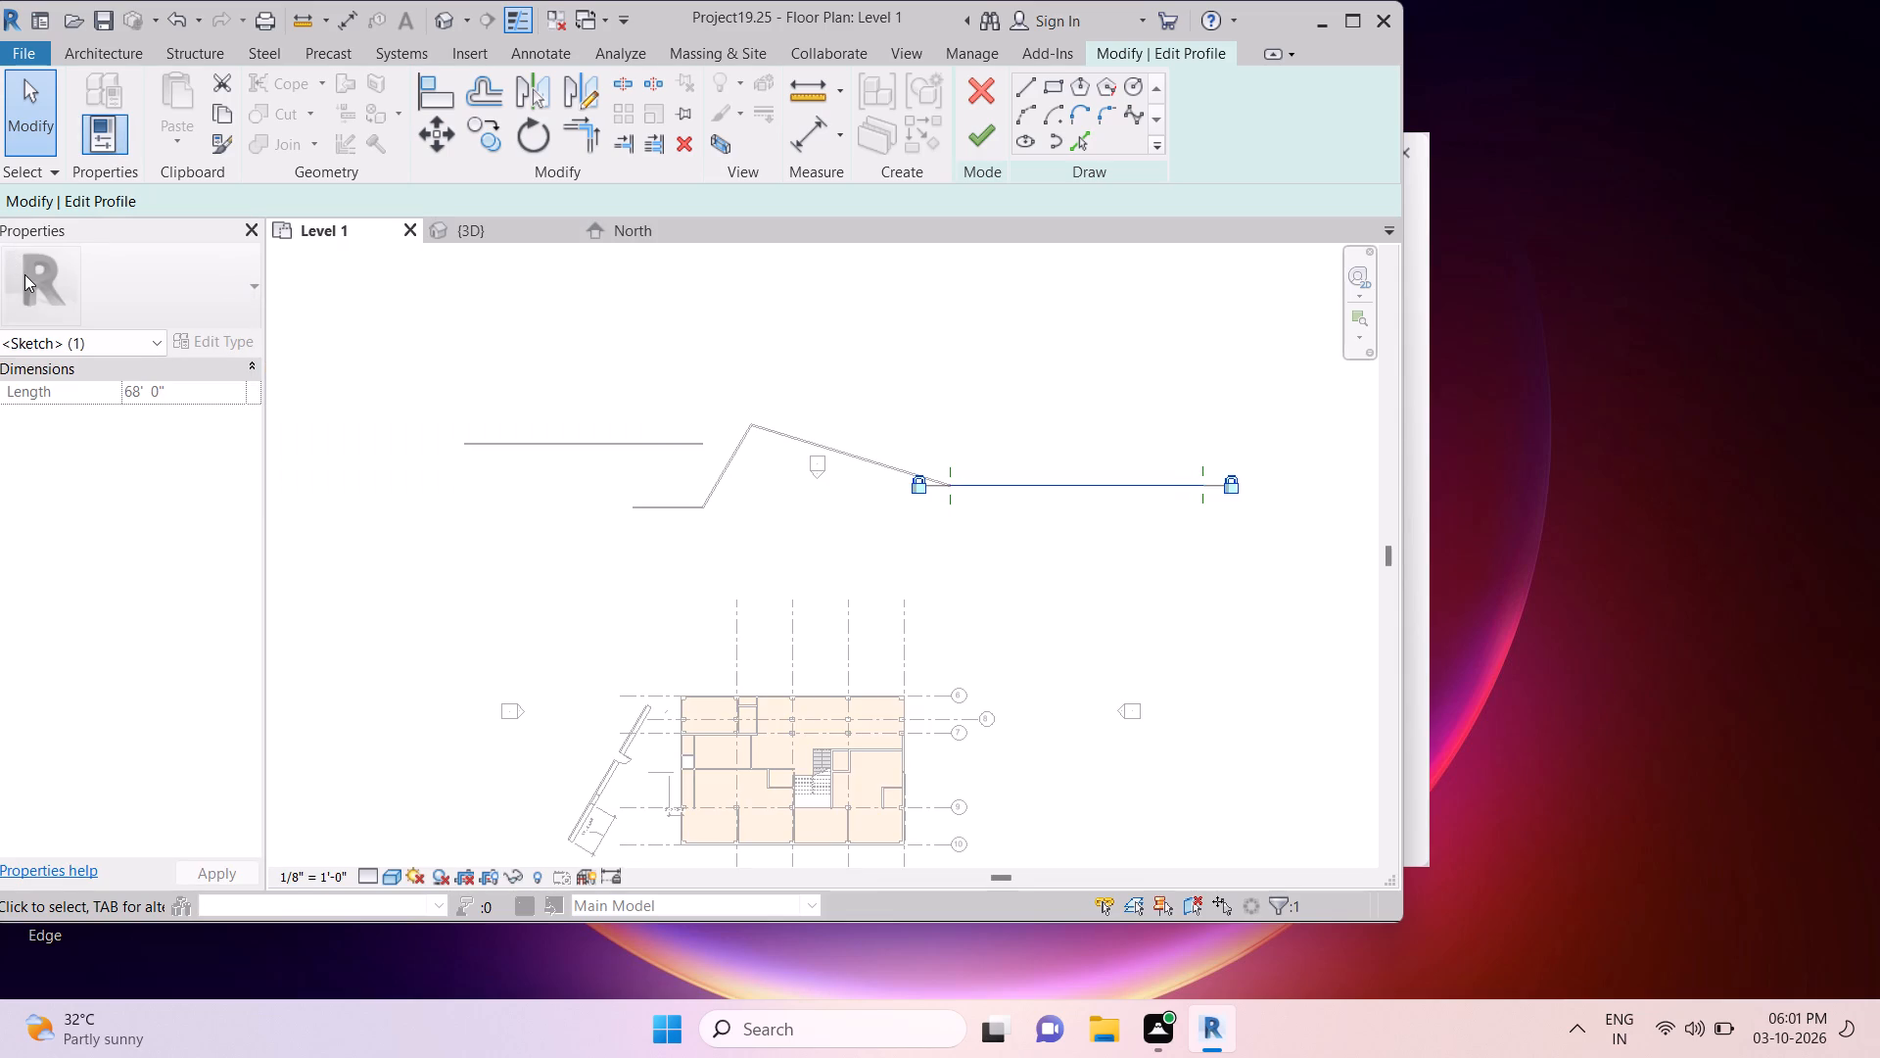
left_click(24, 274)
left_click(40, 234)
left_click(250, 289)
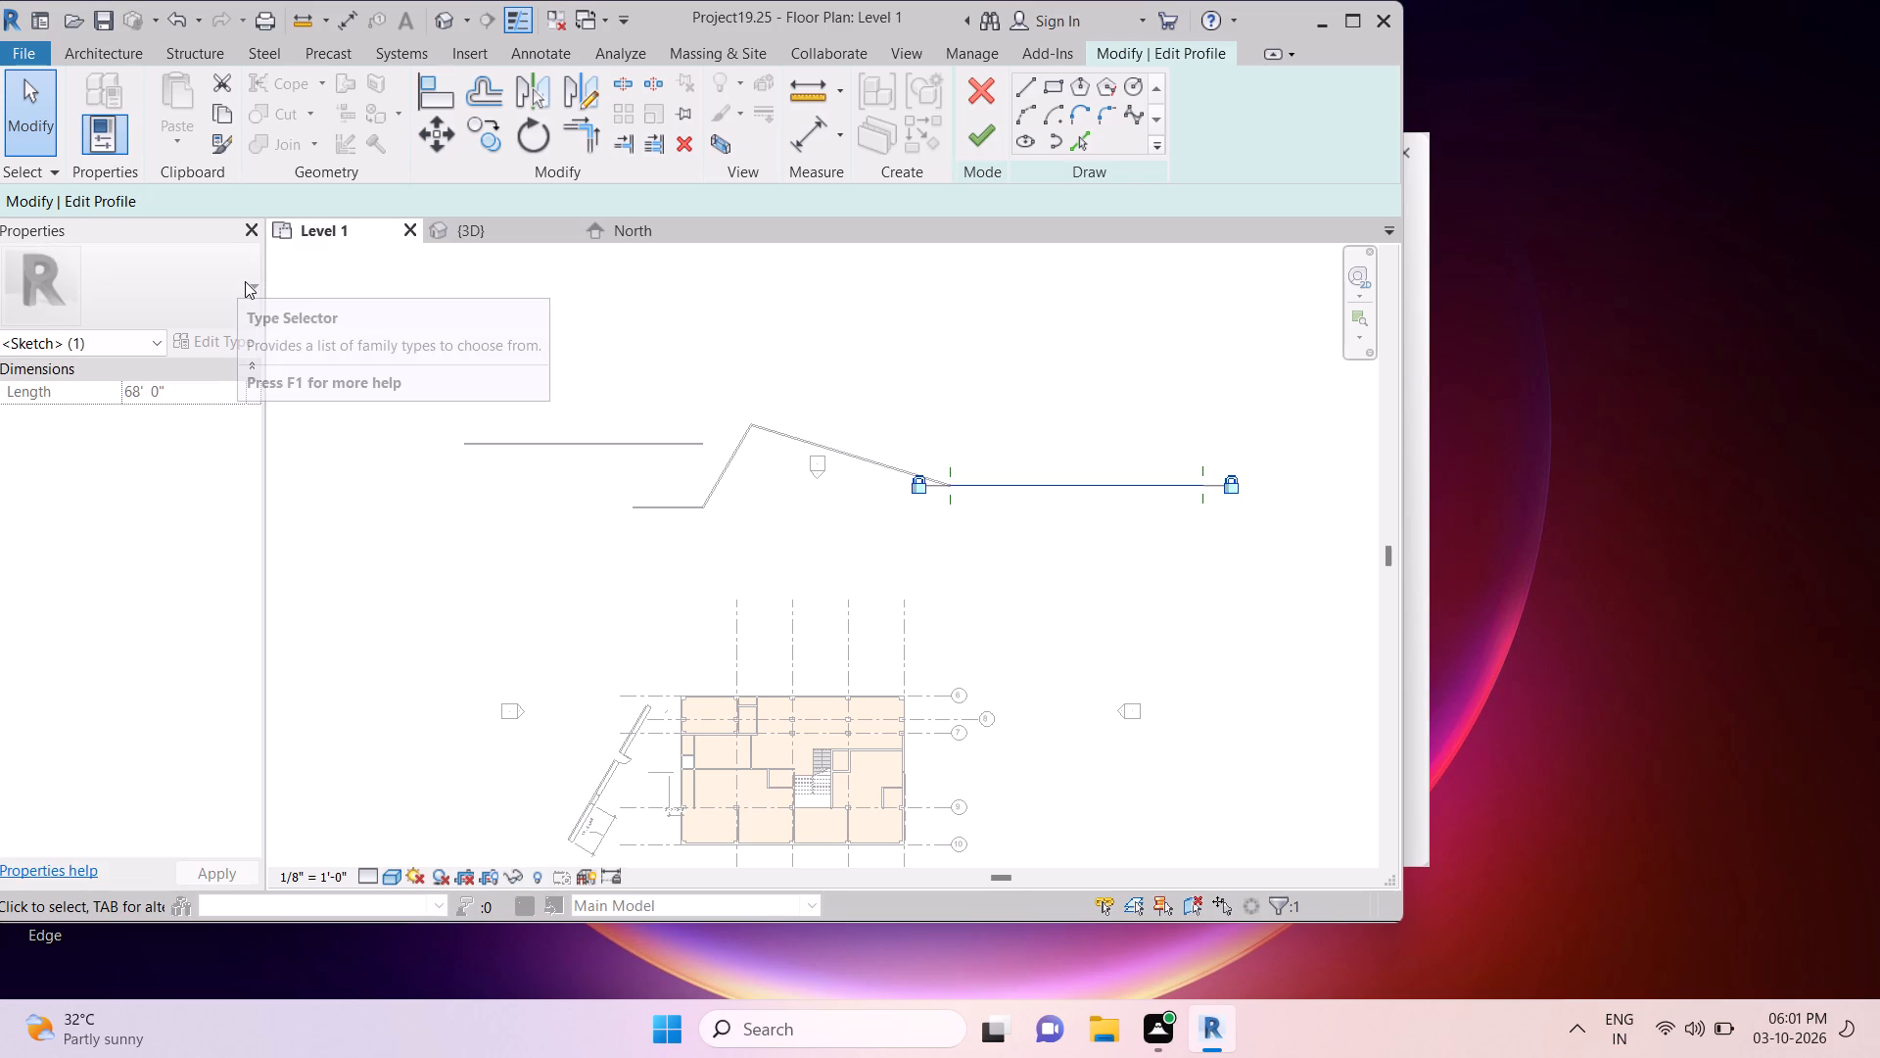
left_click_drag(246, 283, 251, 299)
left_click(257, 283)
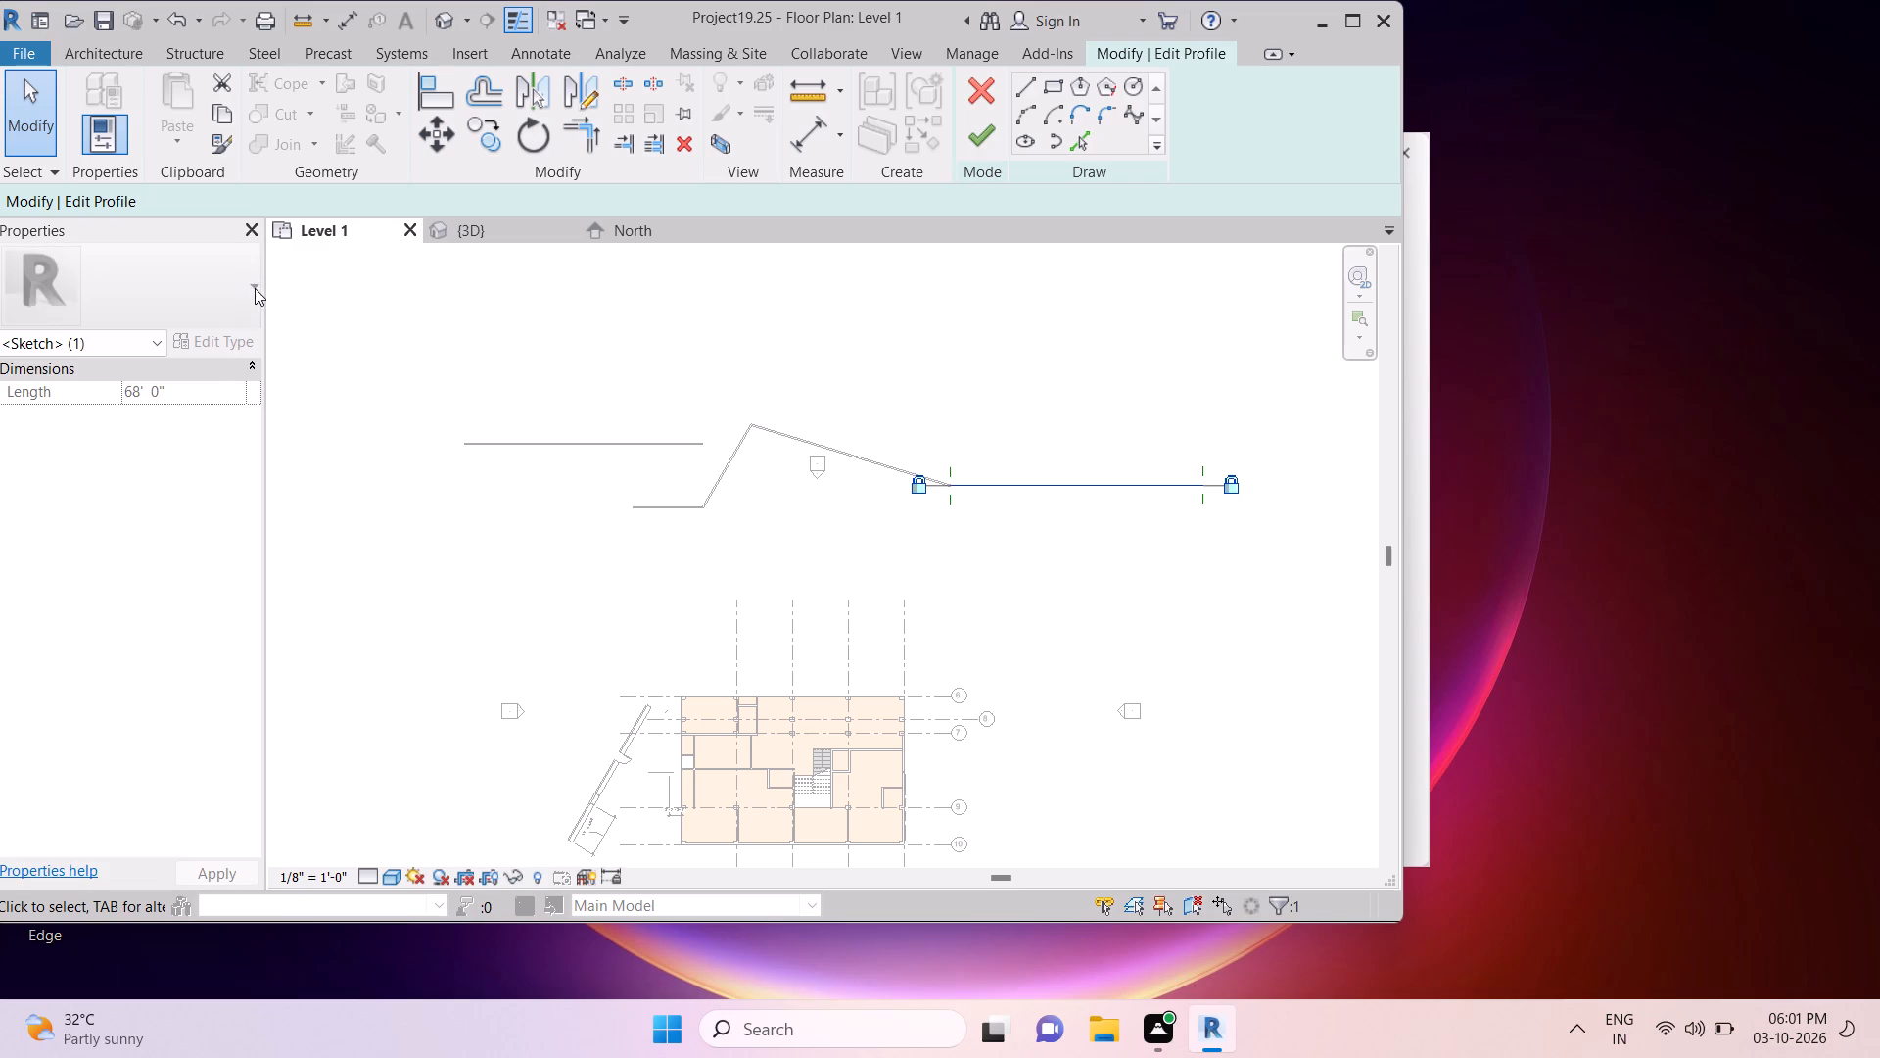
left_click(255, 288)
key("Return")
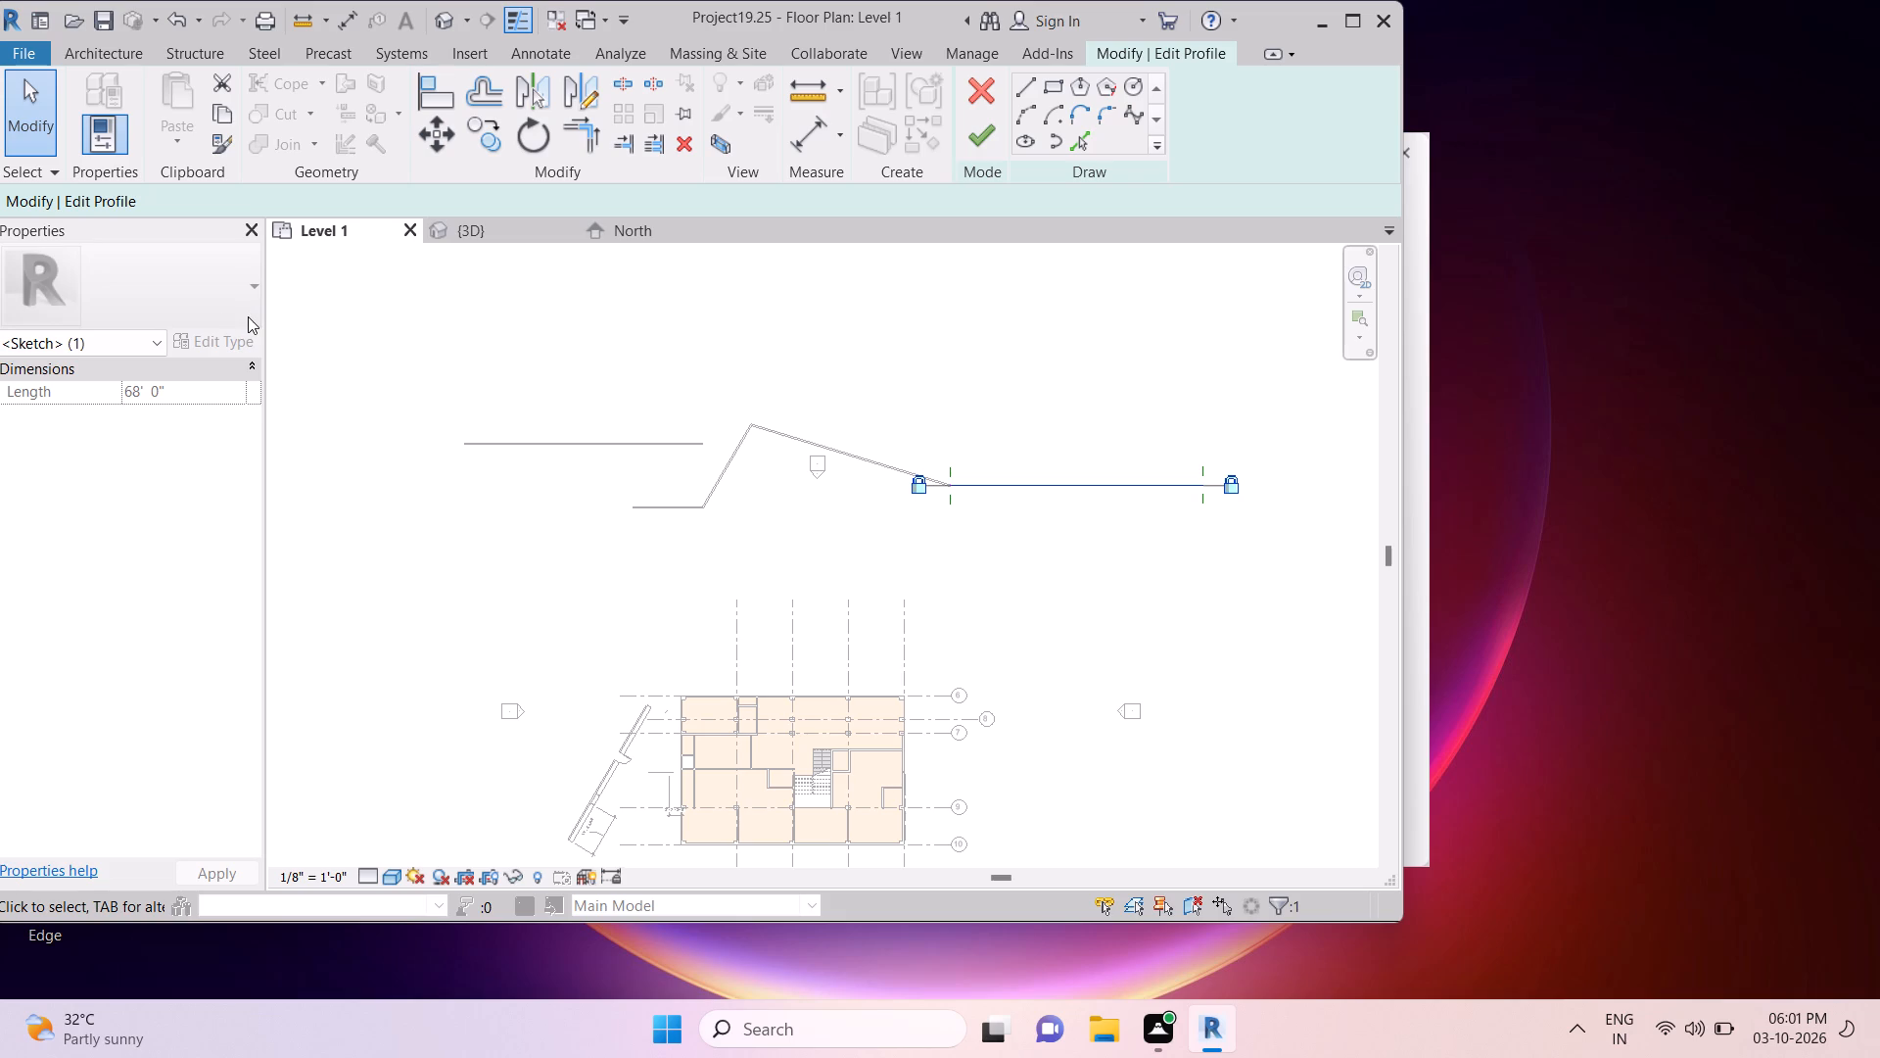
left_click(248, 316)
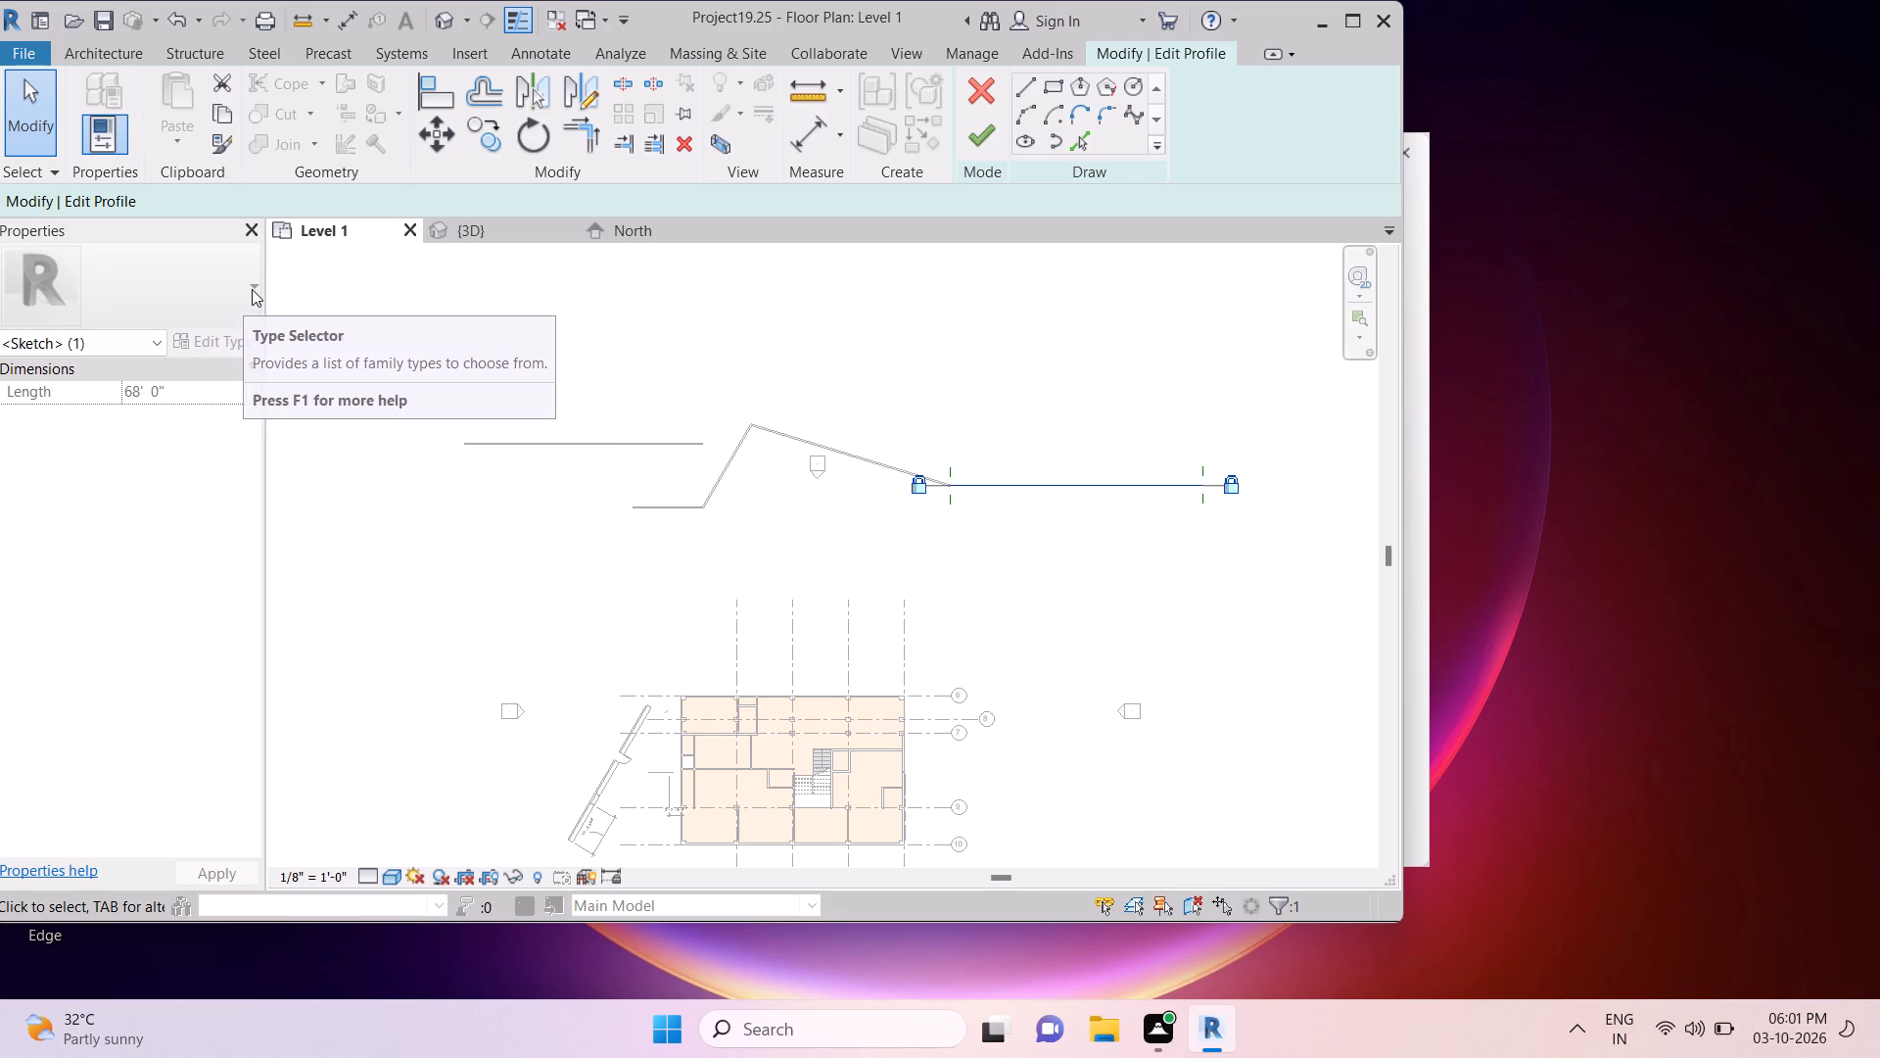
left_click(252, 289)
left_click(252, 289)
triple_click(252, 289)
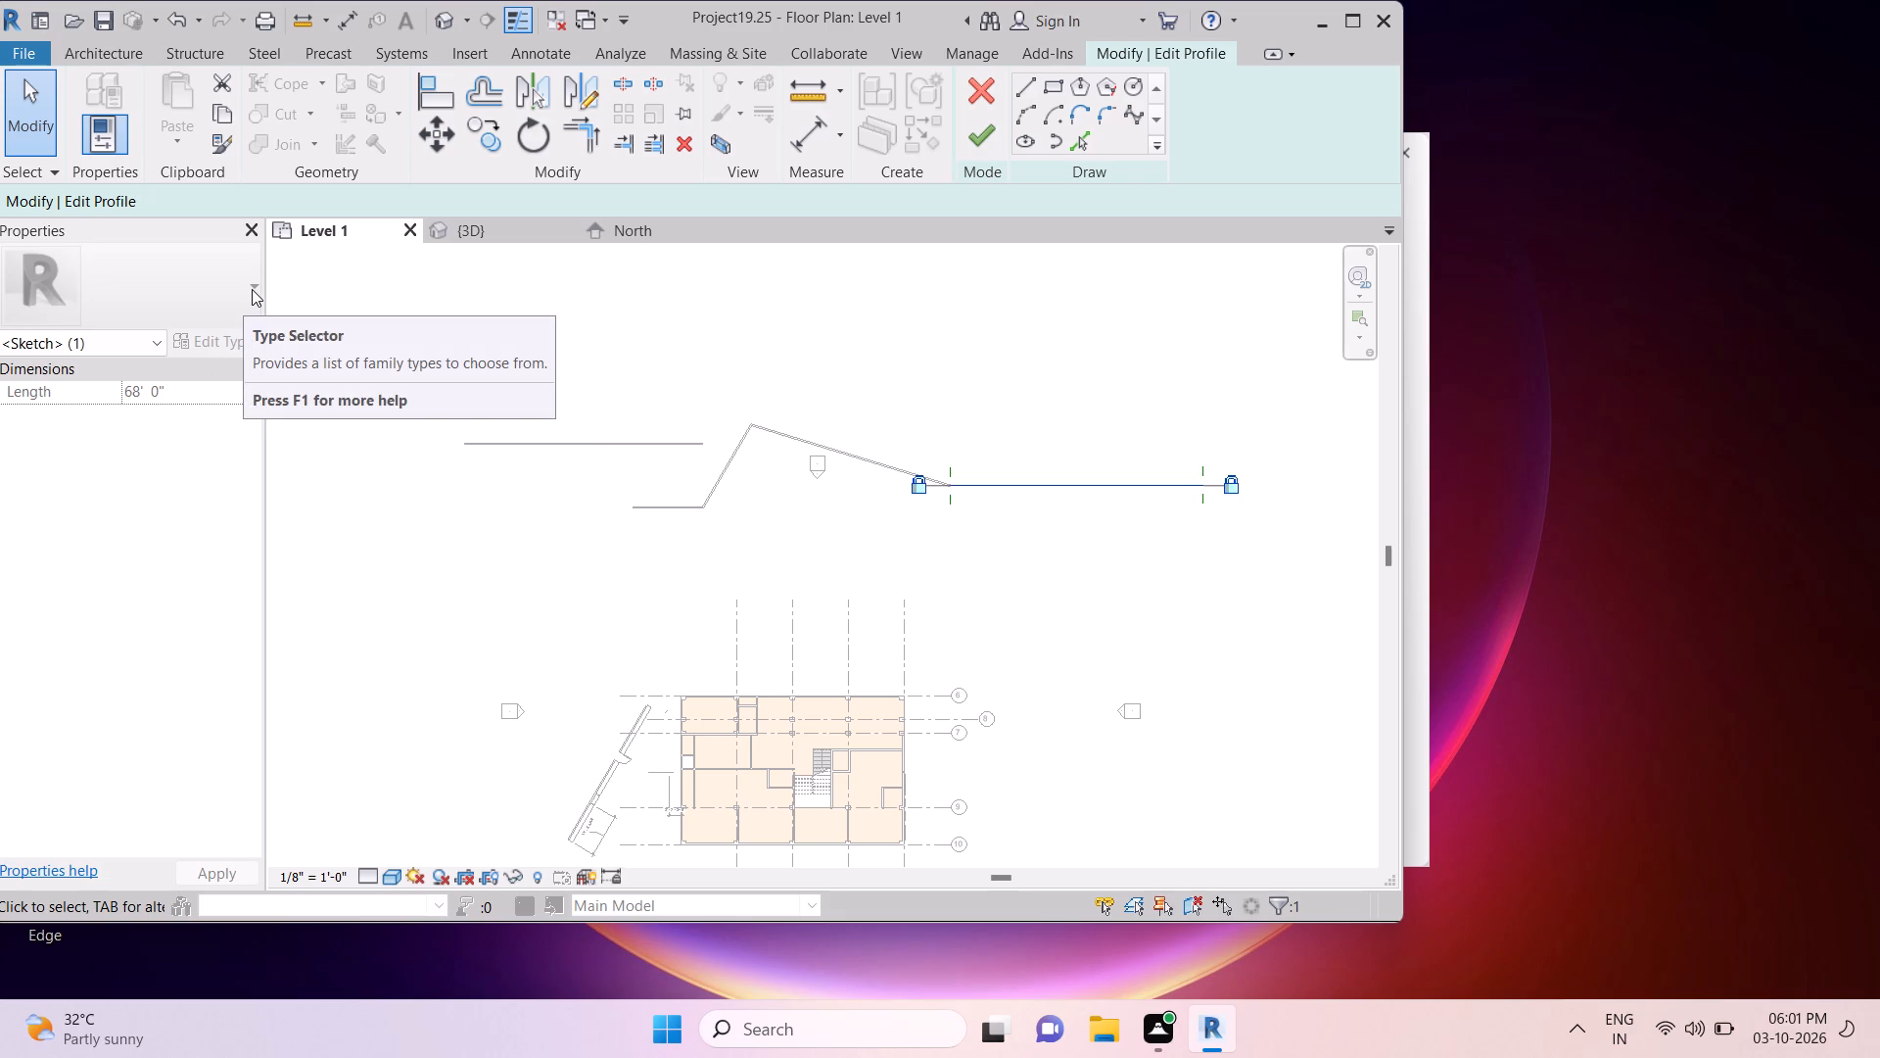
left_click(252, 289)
Switch the properties to Floor Plan: Level 1 and search its available types for "wa".
left_click(73, 339)
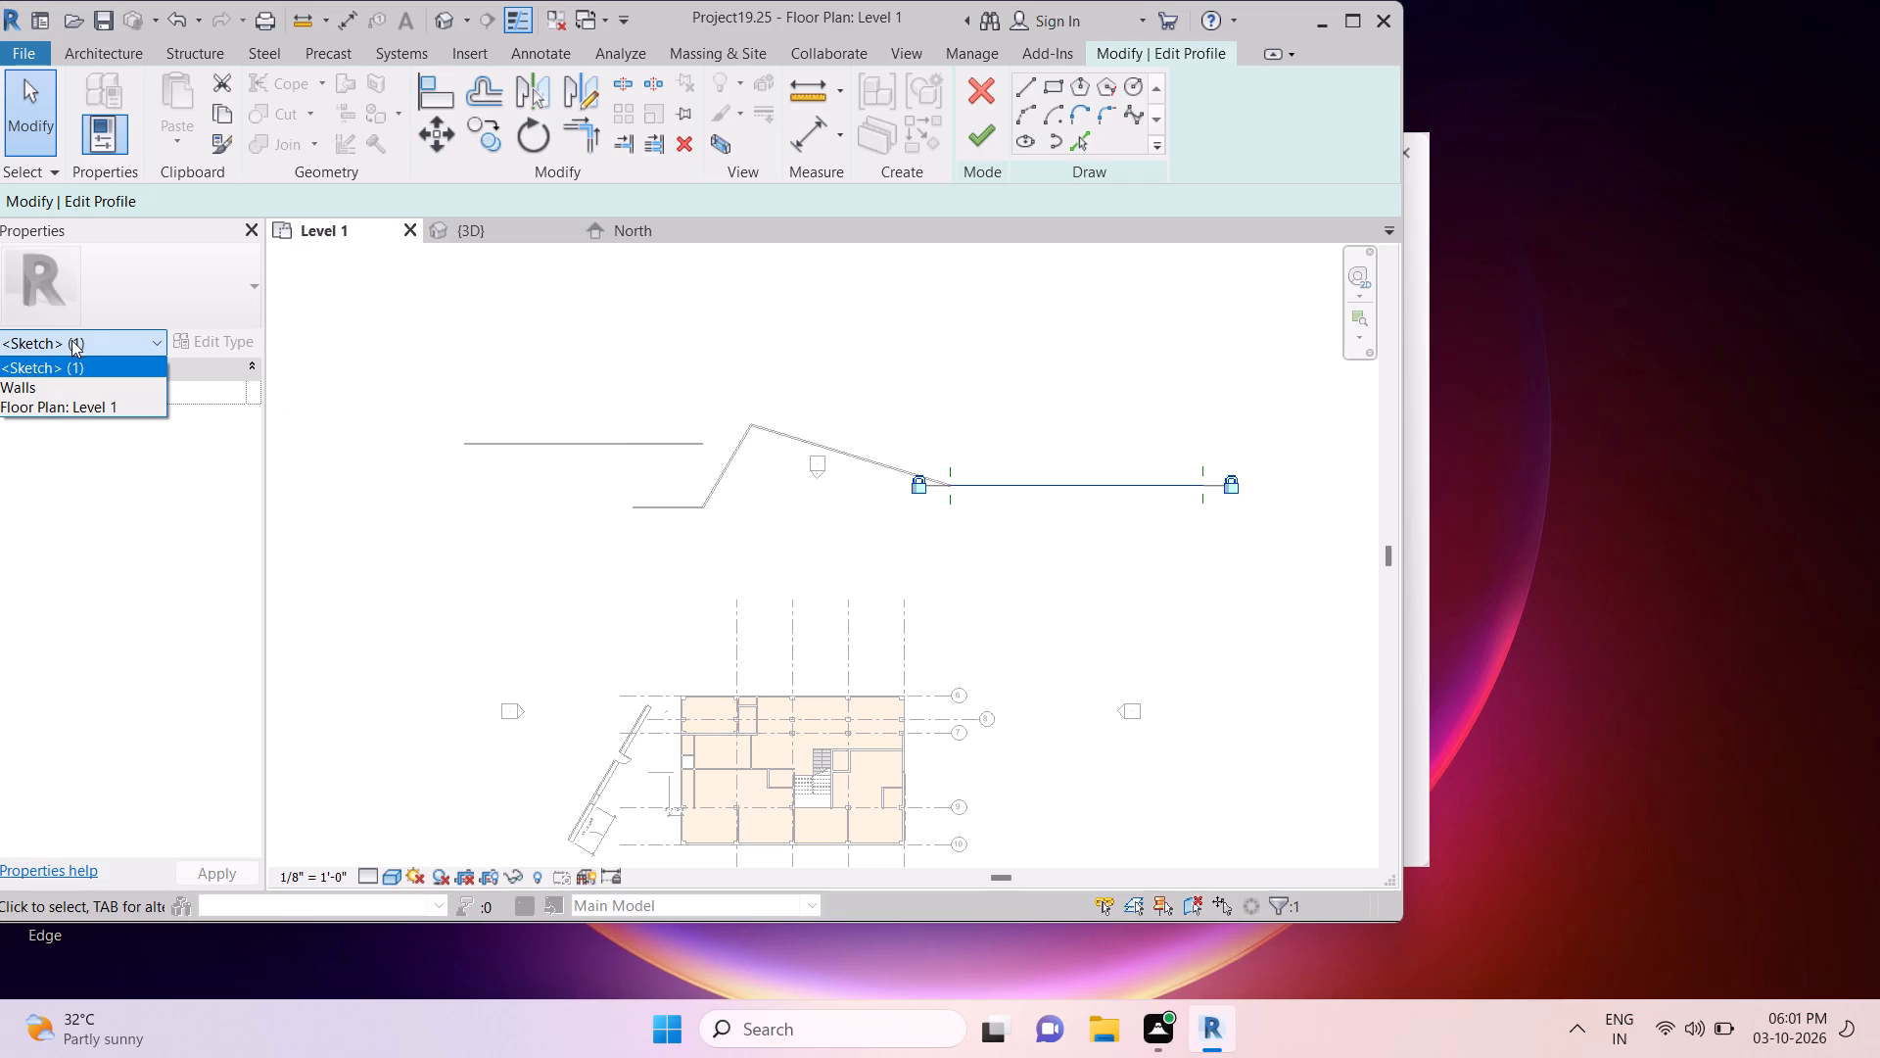
left_click(64, 411)
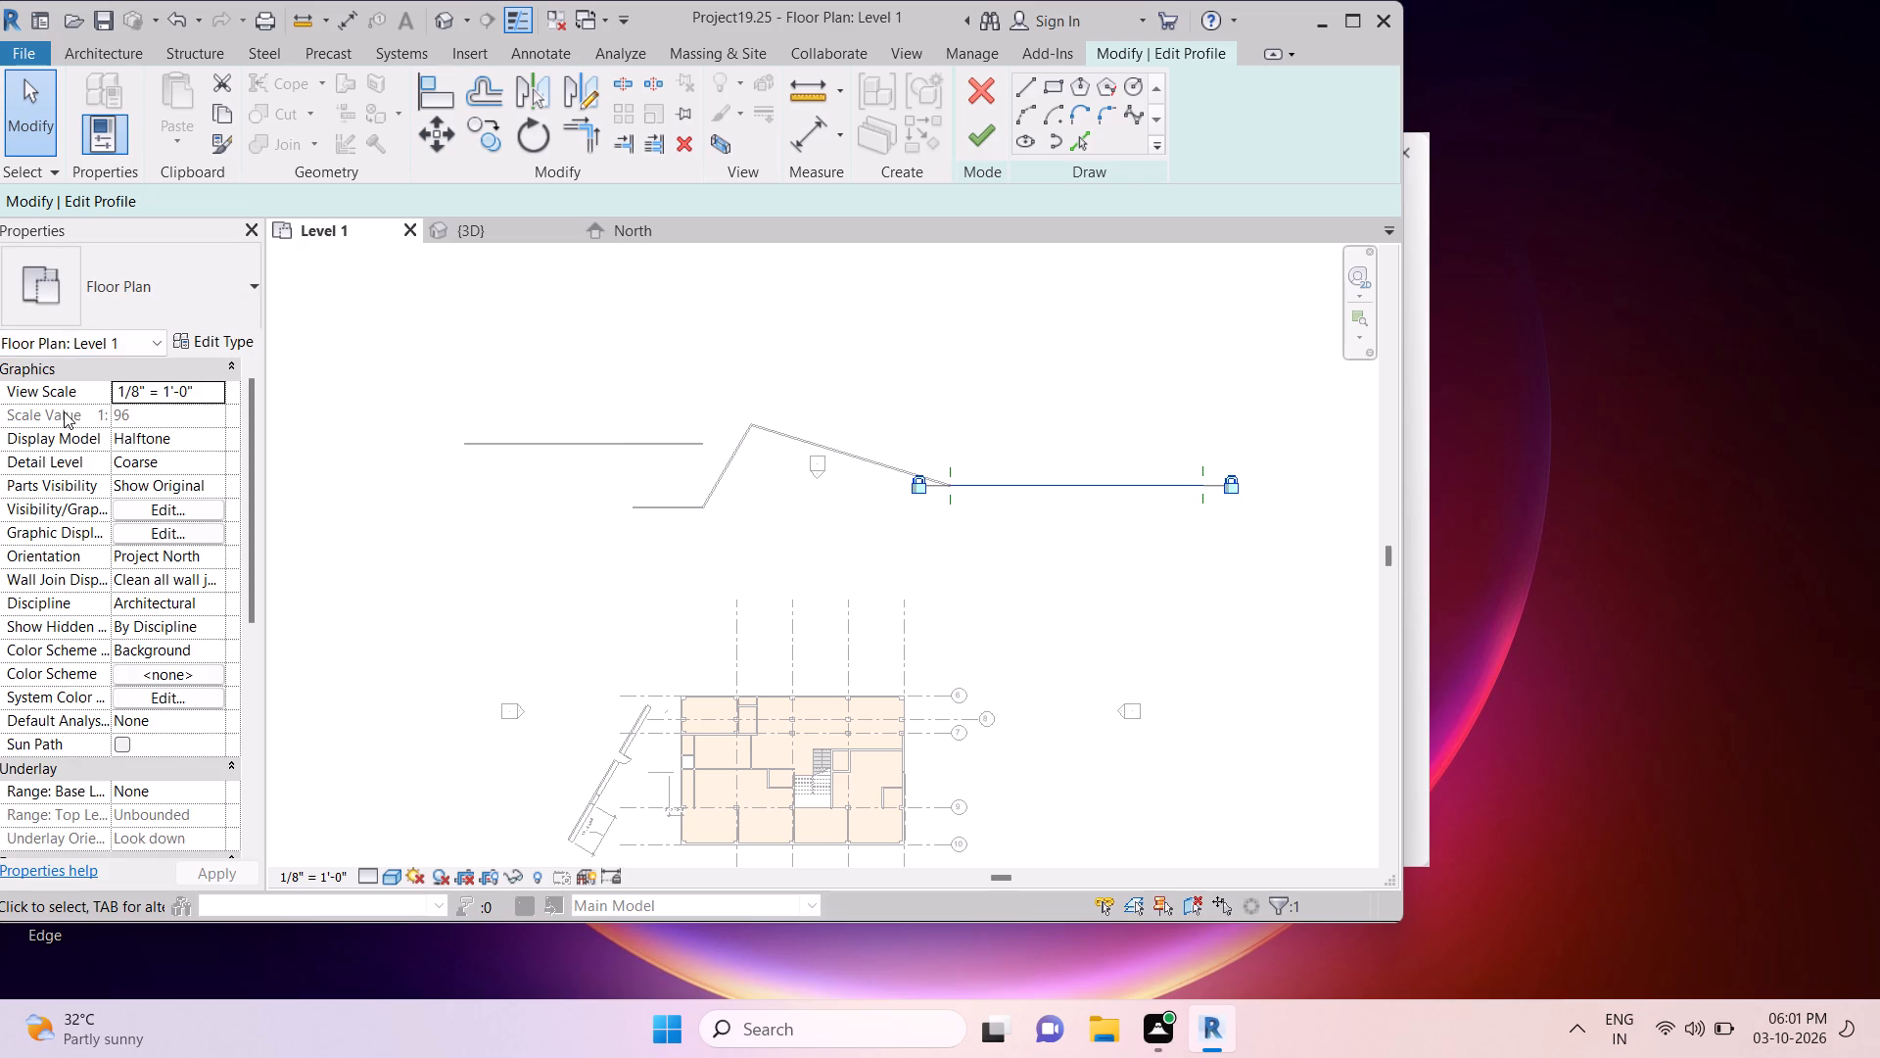
left_click(120, 301)
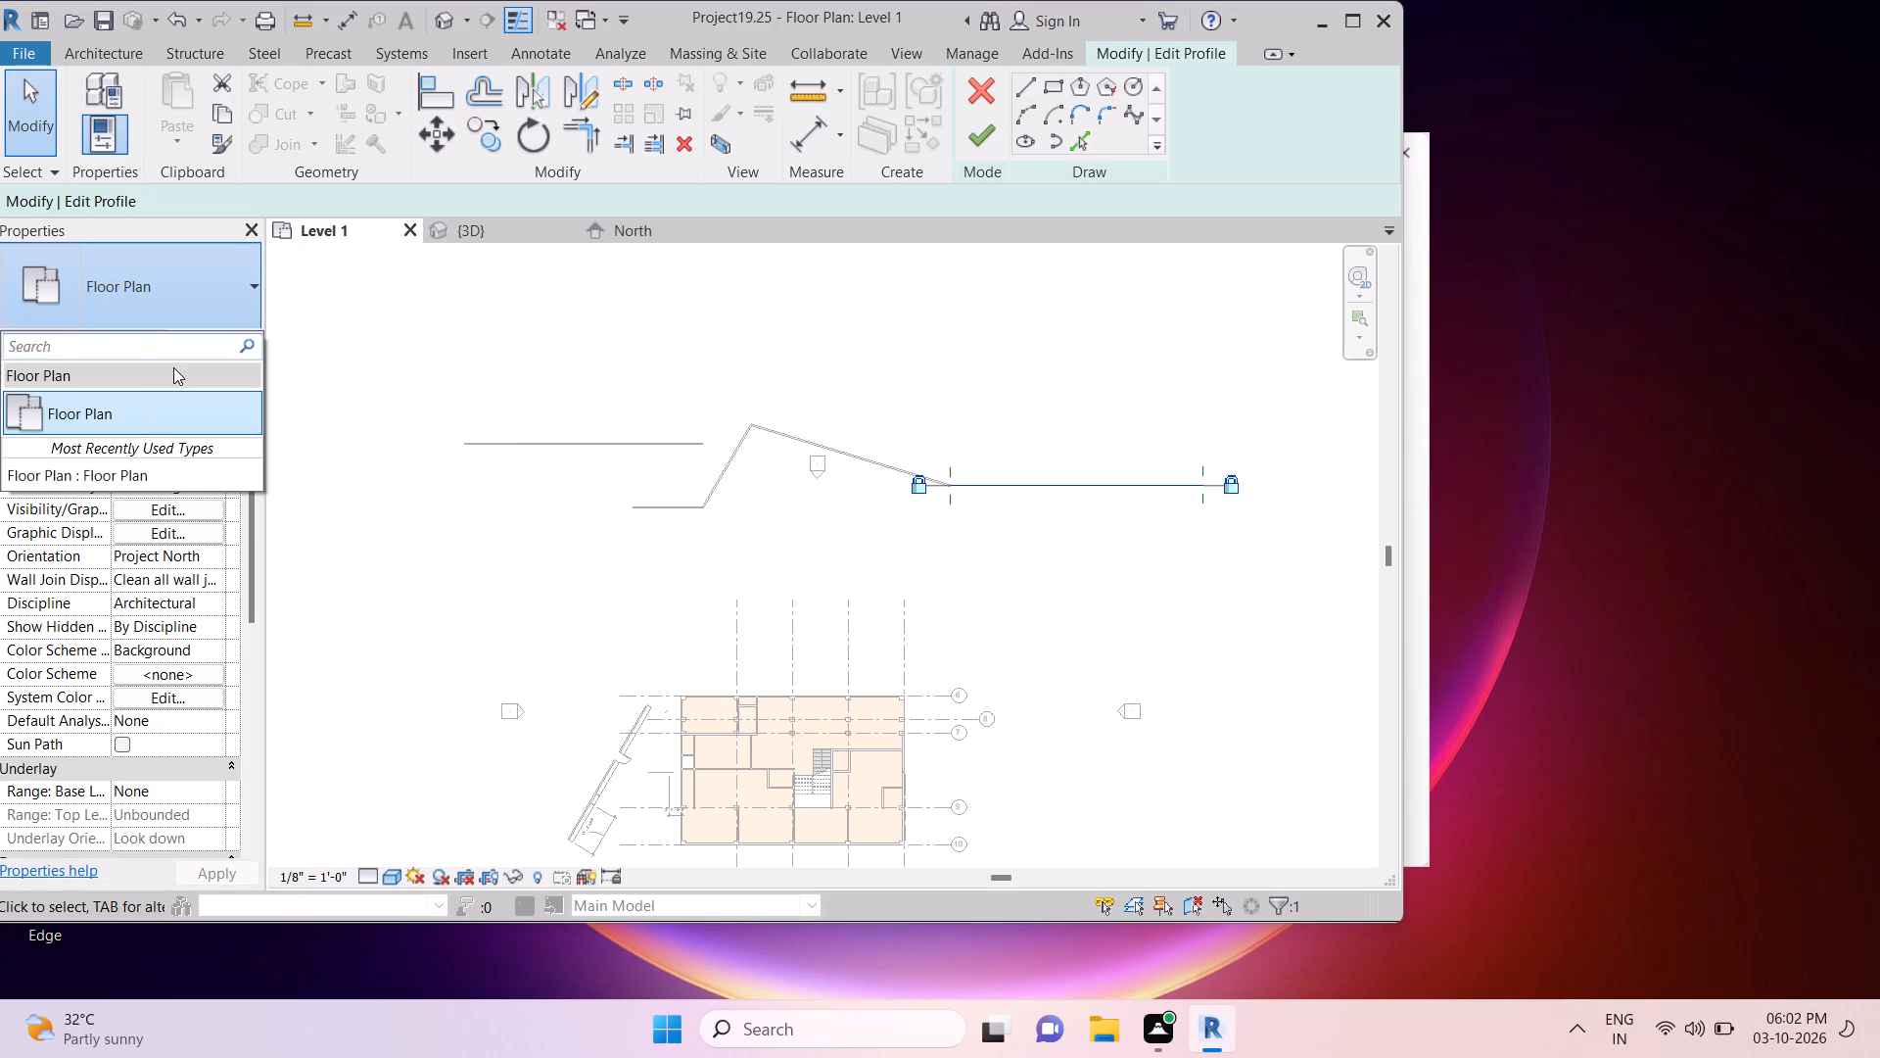
type("wa")
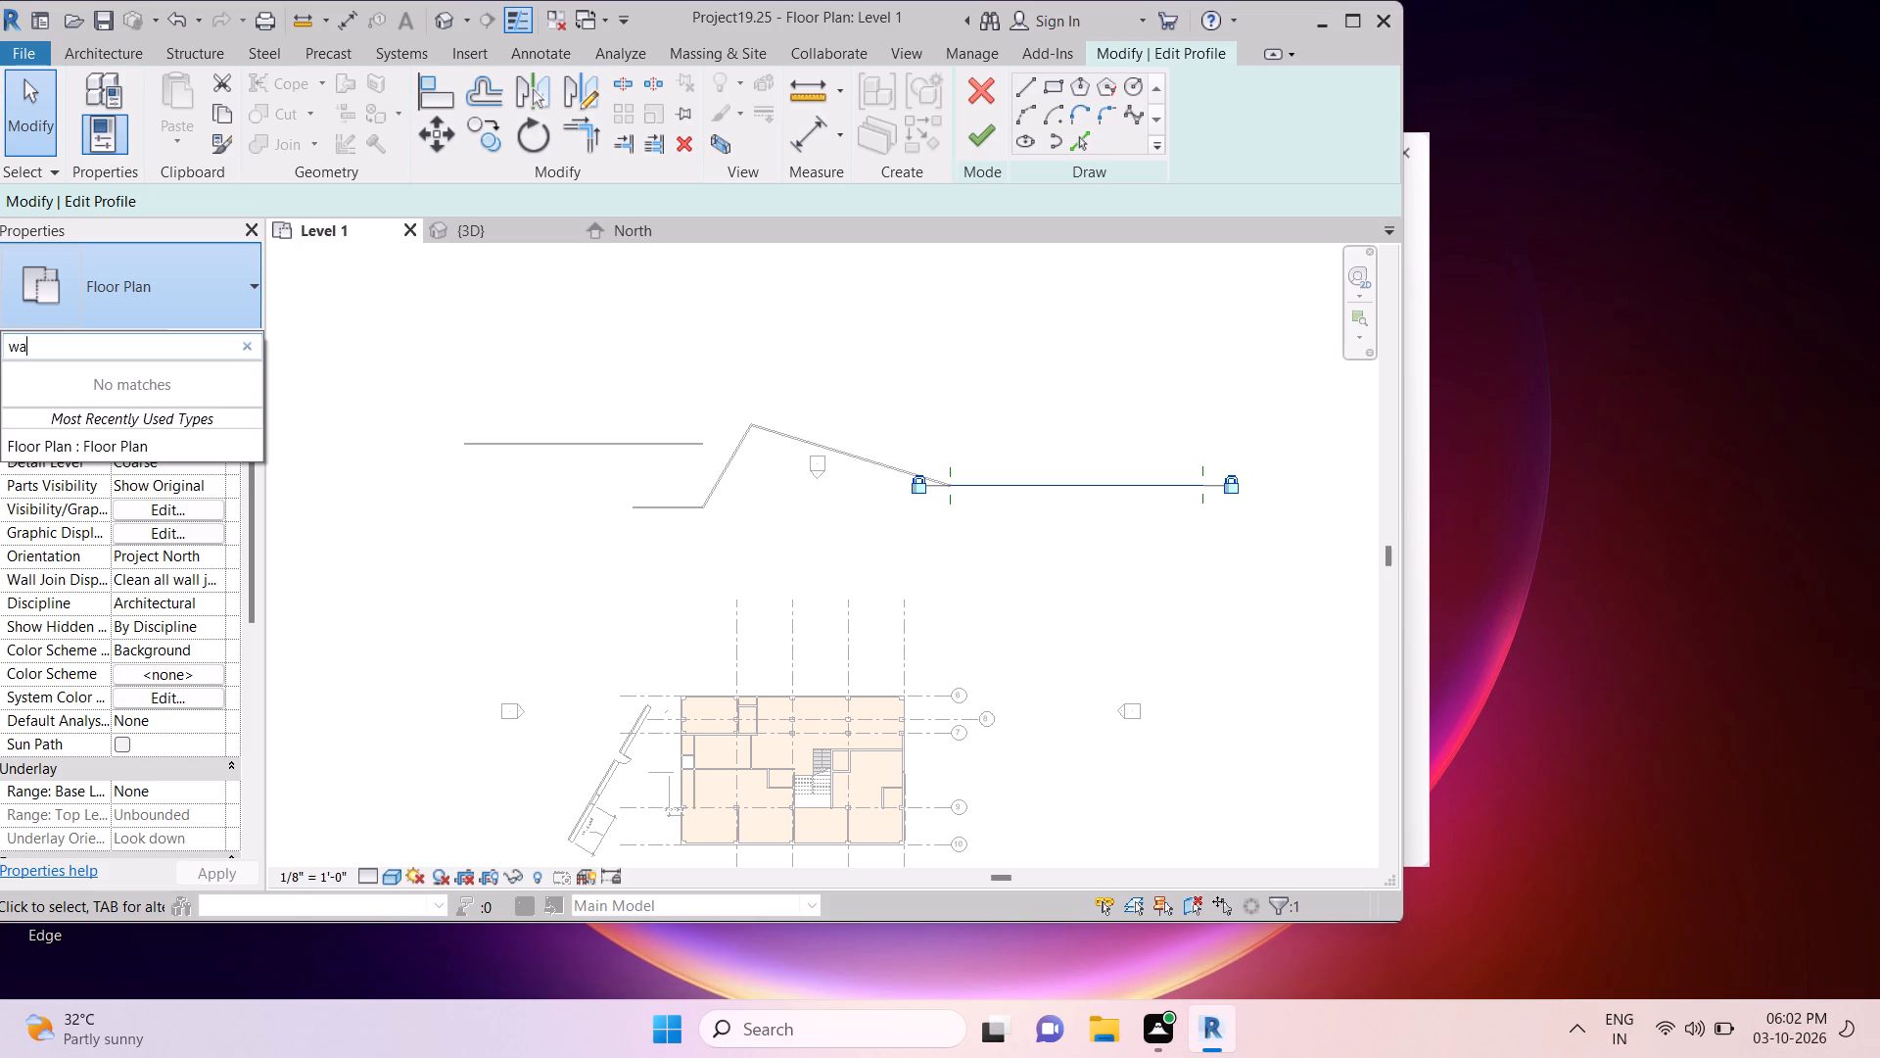
left_click(244, 351)
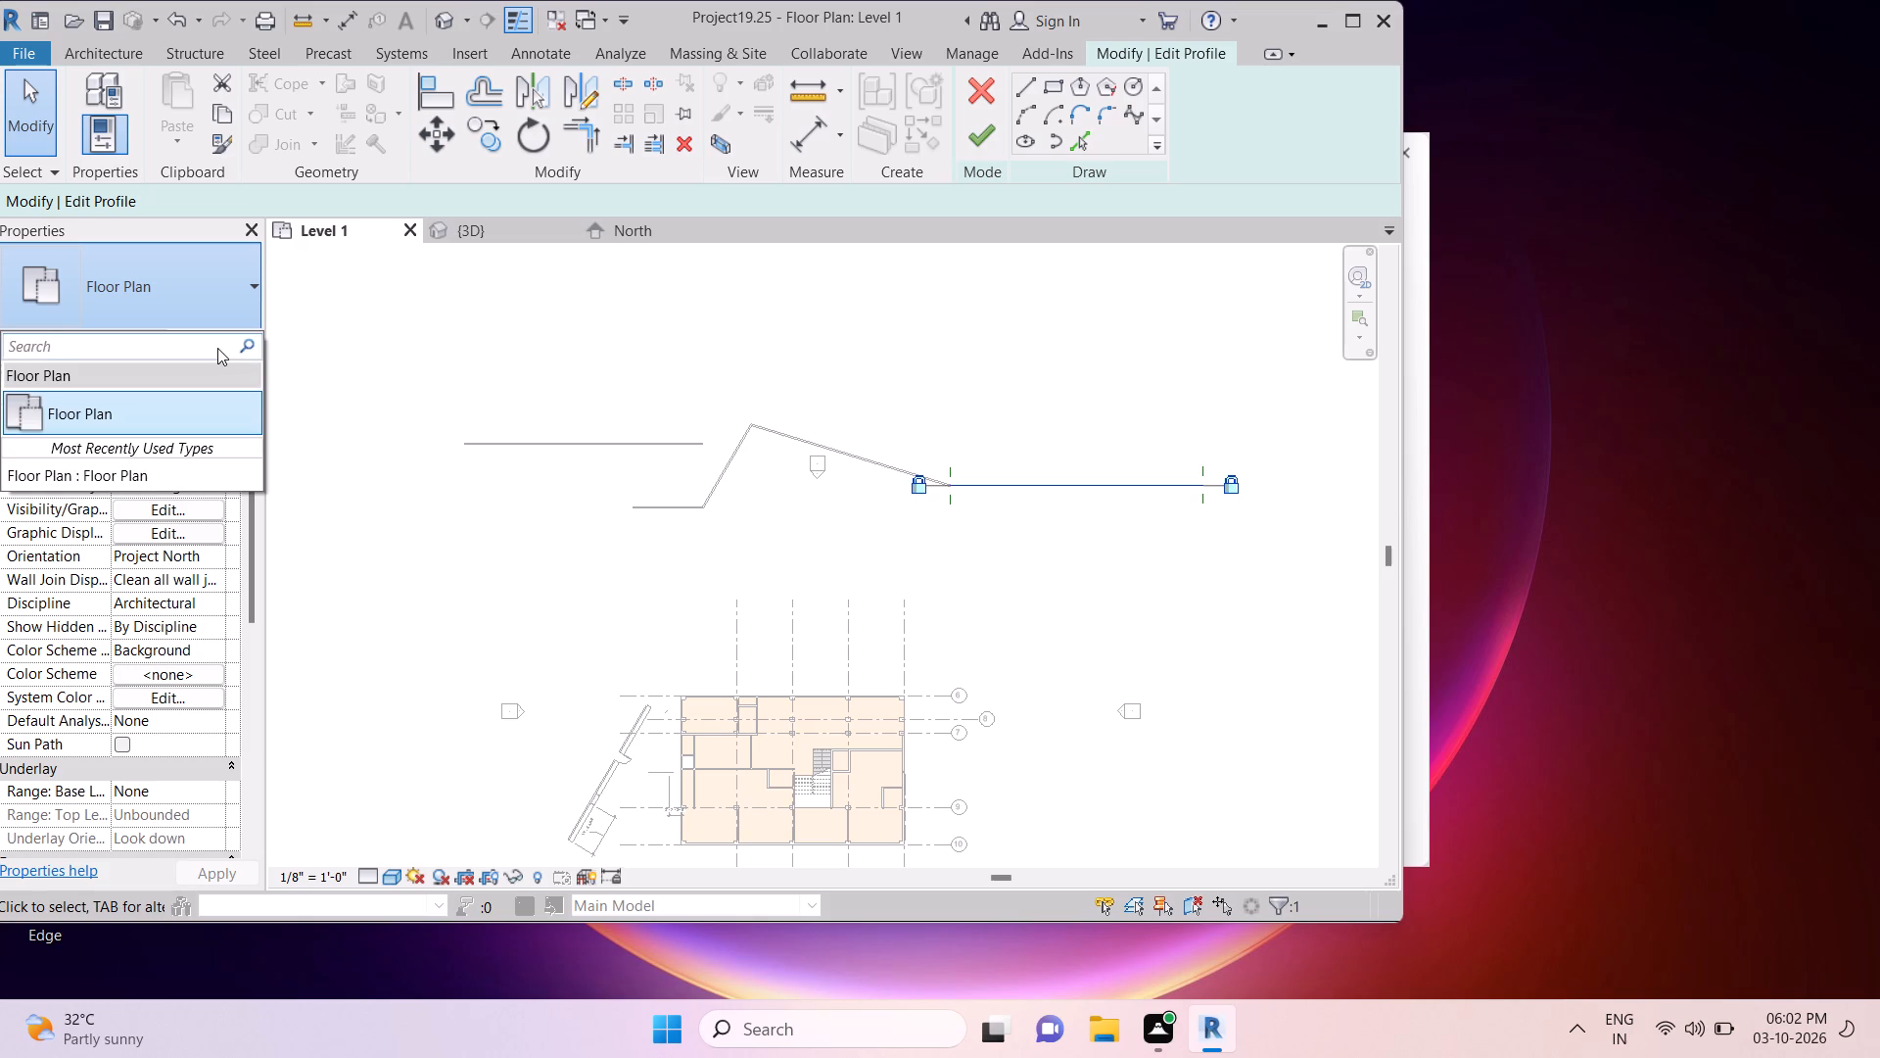
left_click(87, 477)
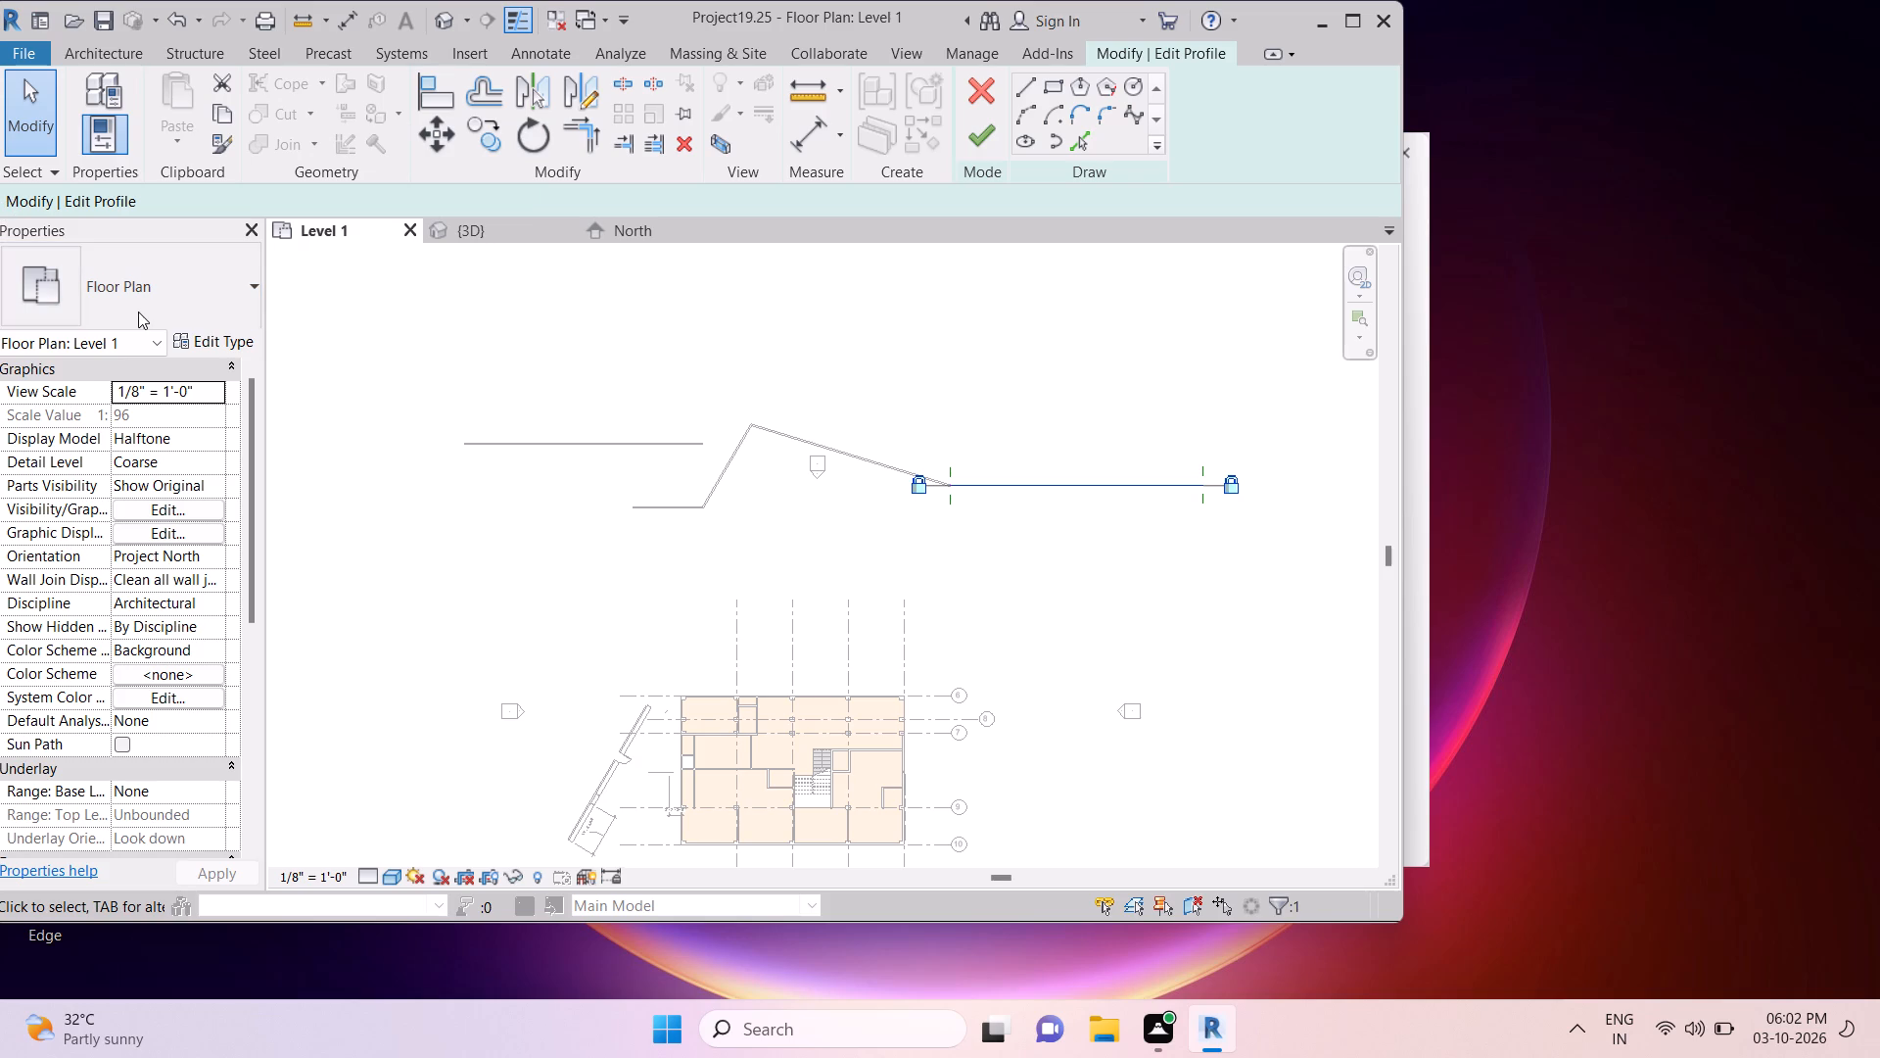
Search the floor plan view's available types for "wall" and look through the view's properties.
left_click(62, 230)
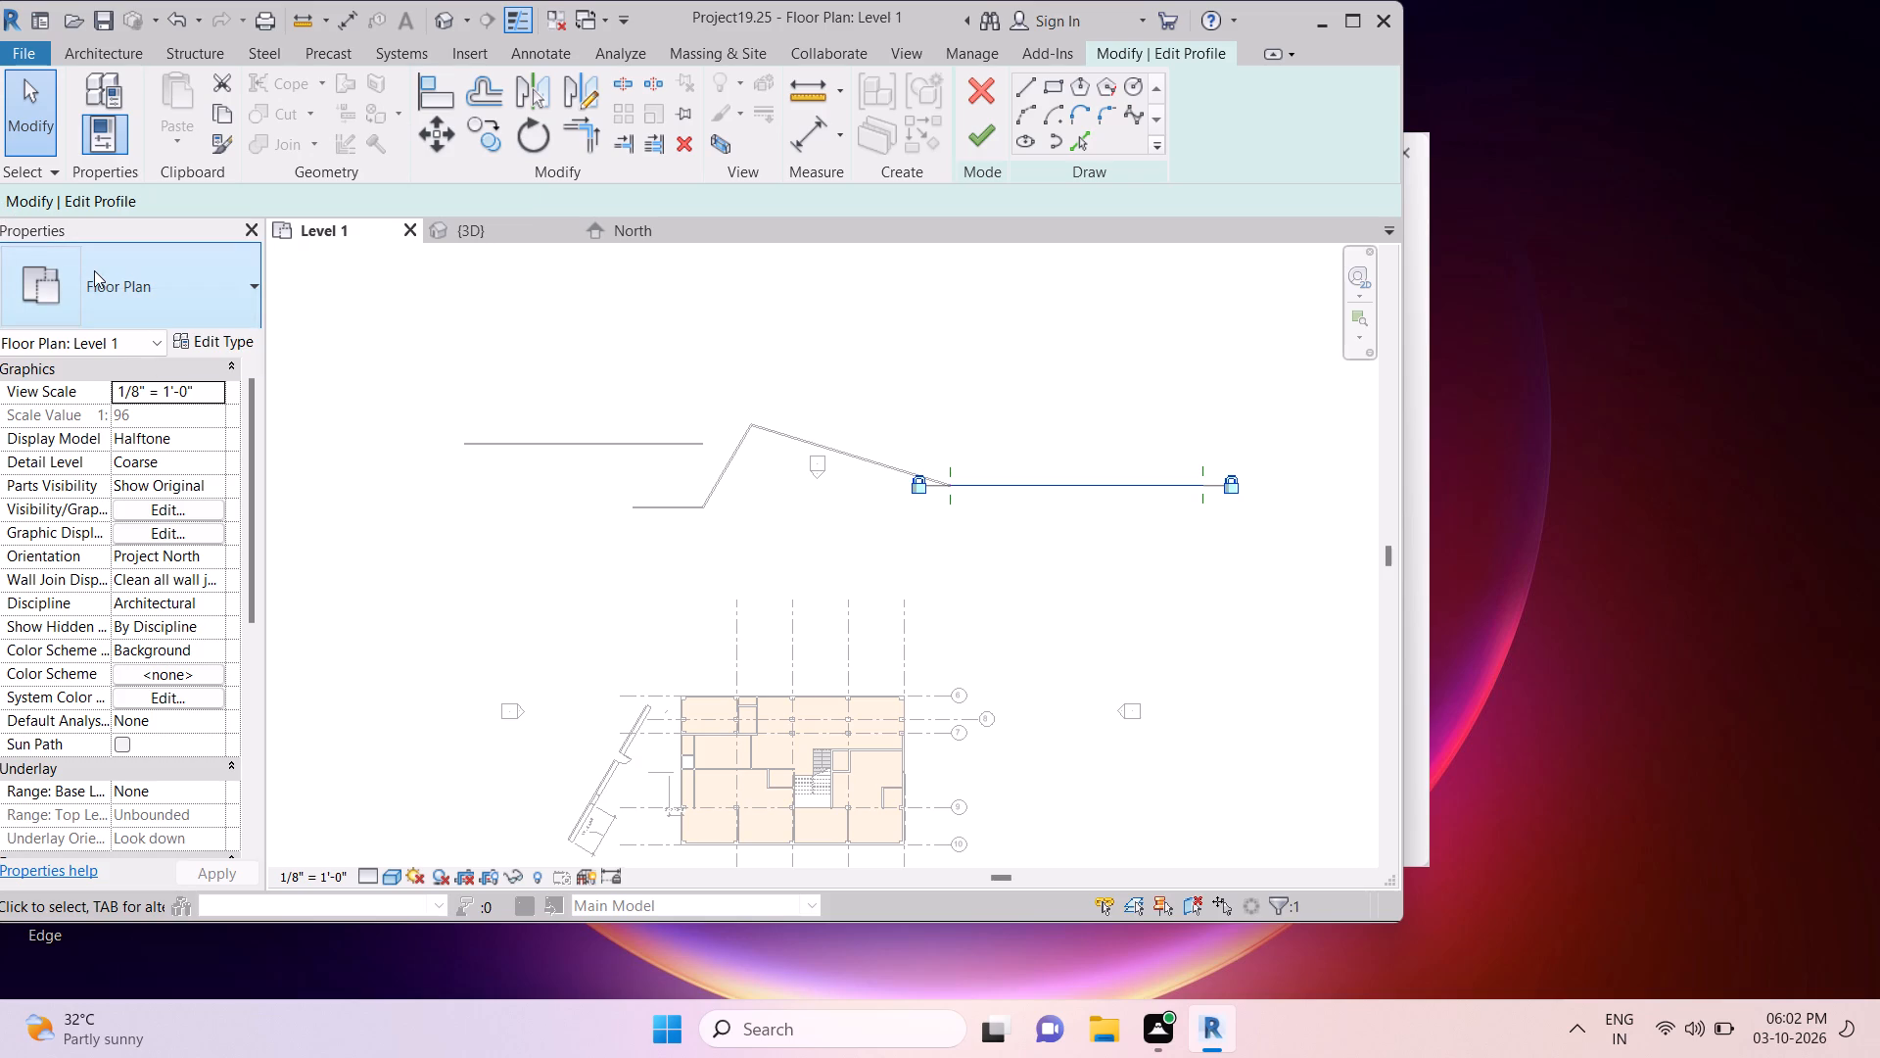
left_click(109, 295)
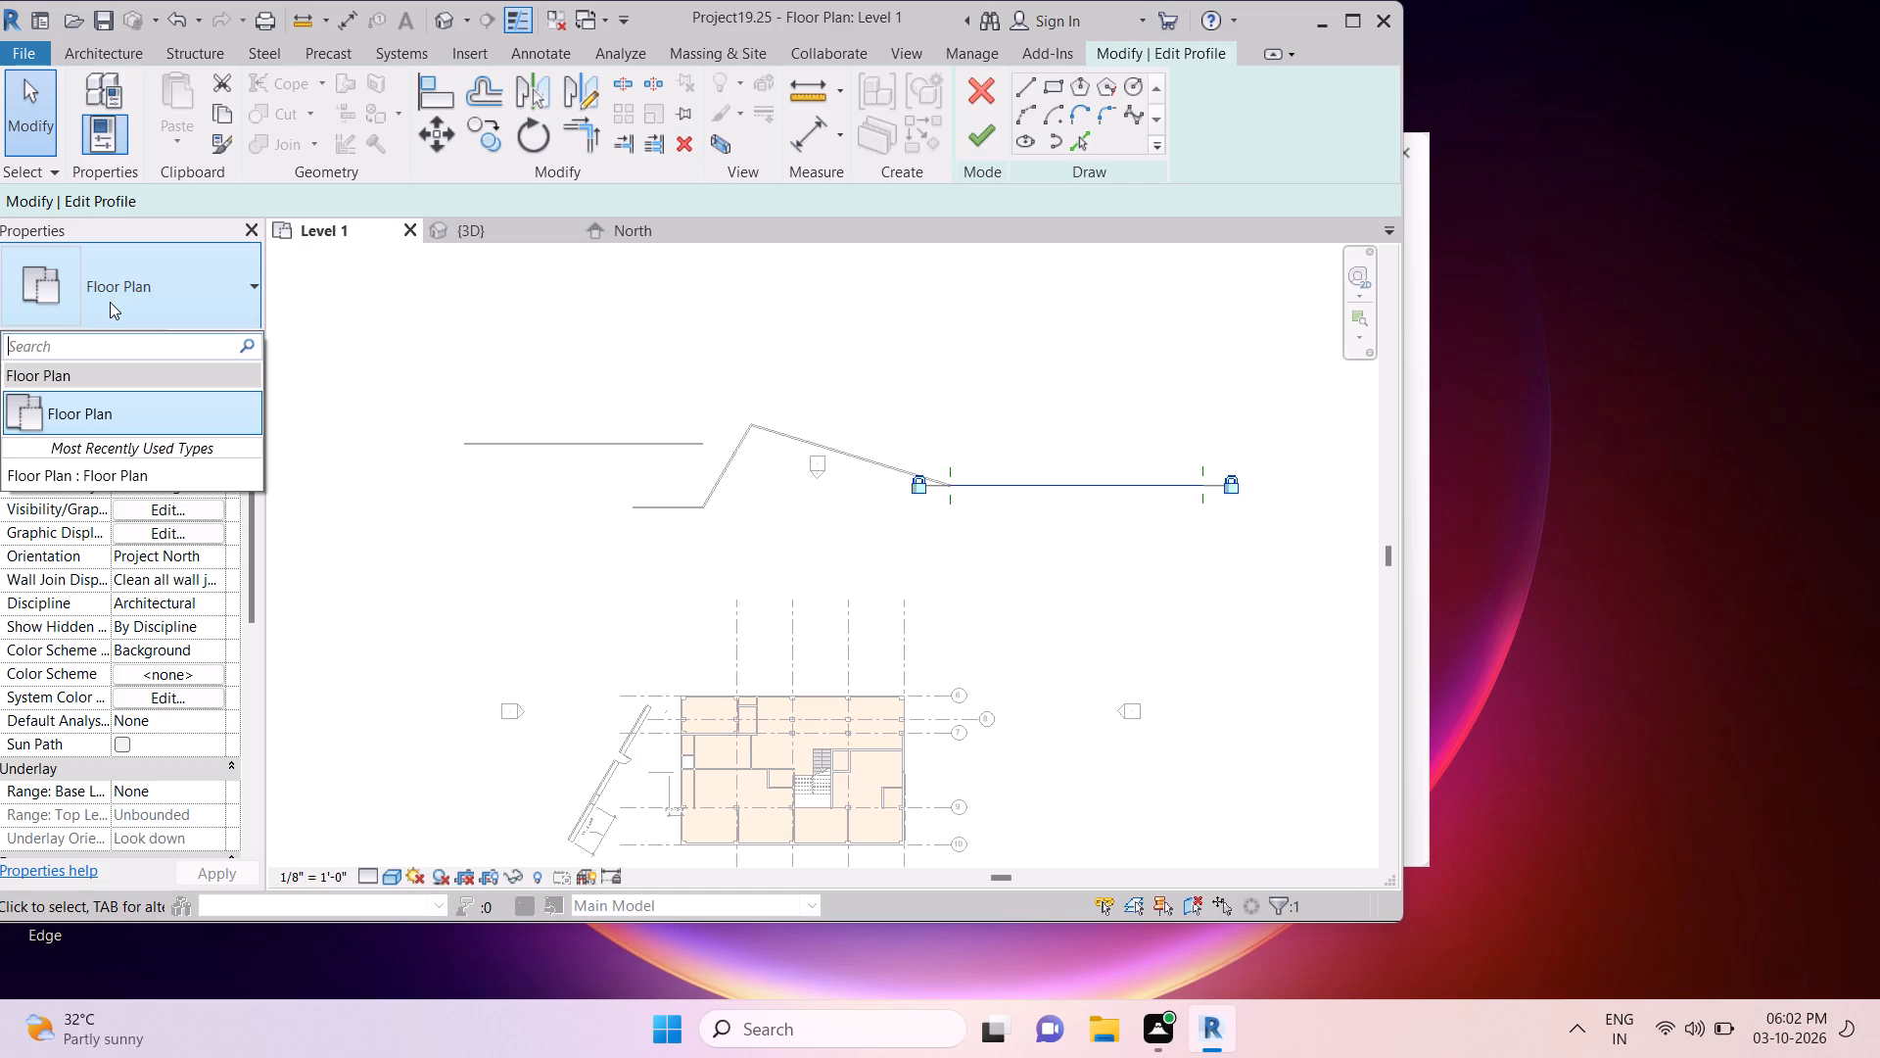
left_click(259, 286)
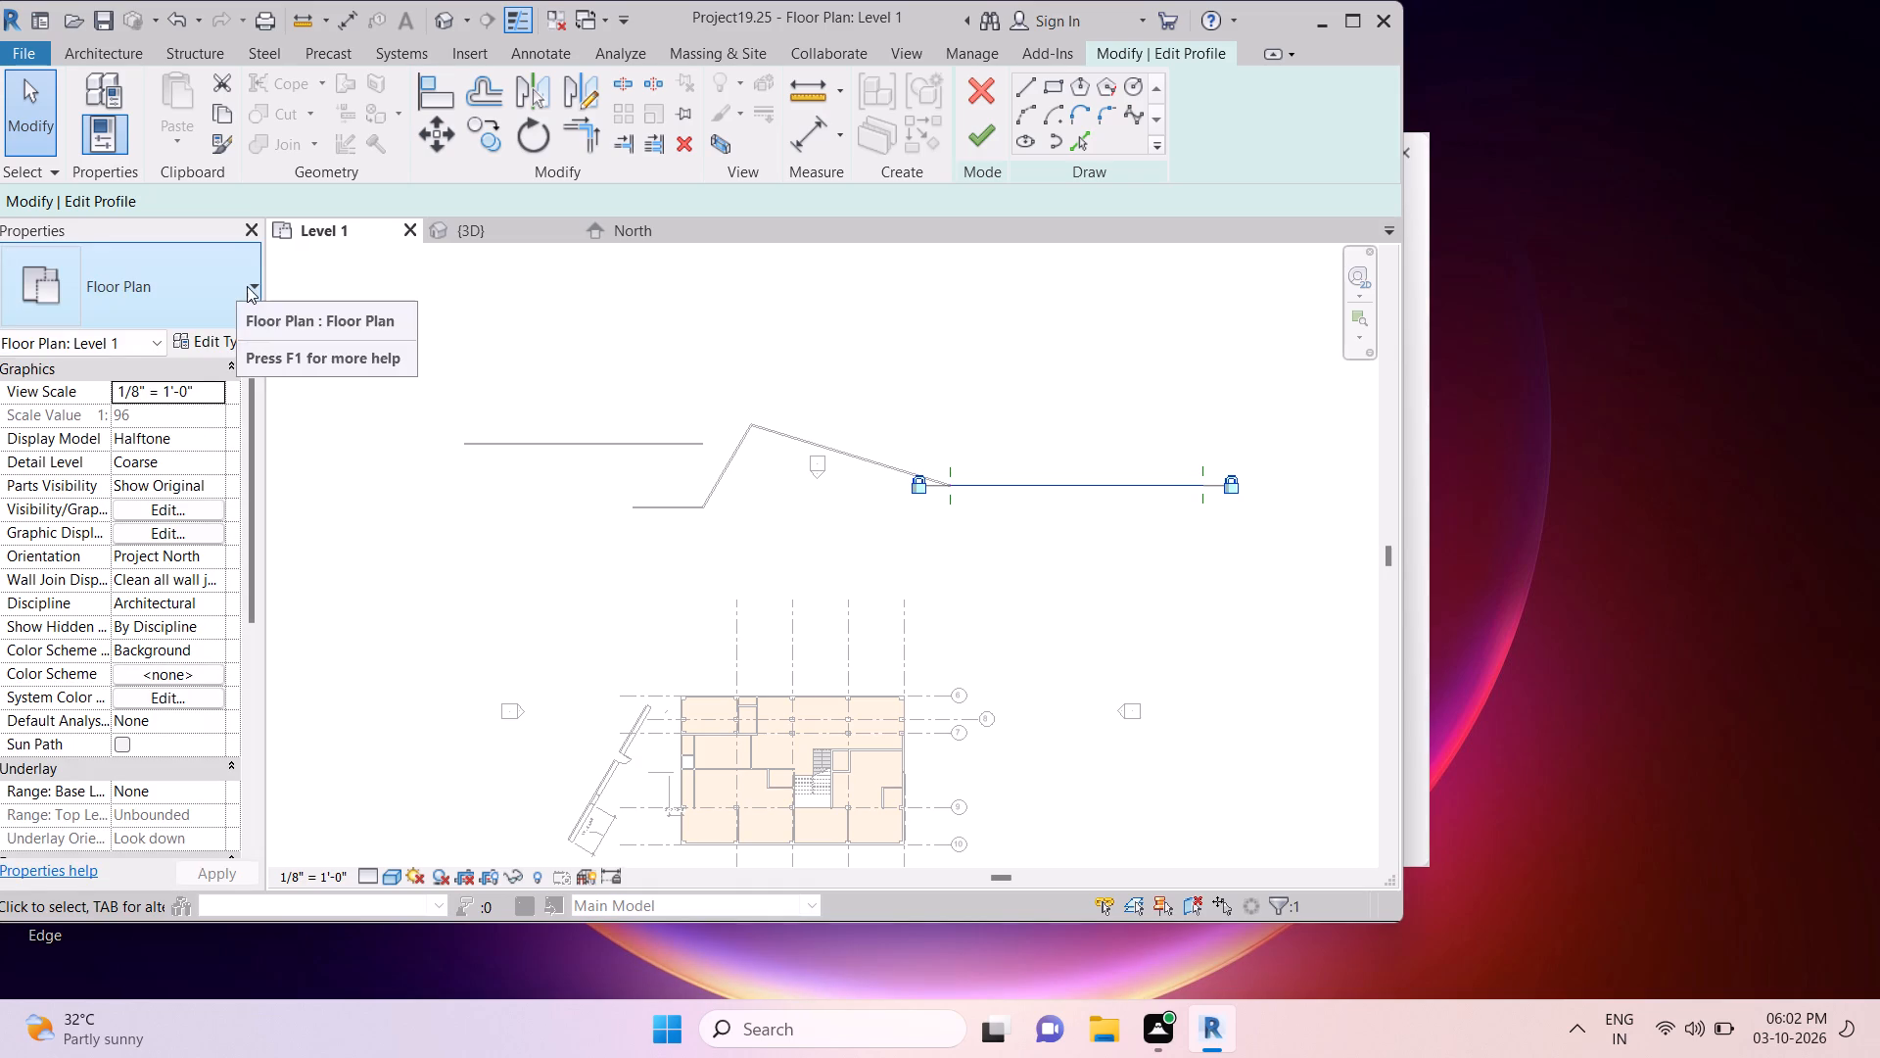
left_click(253, 284)
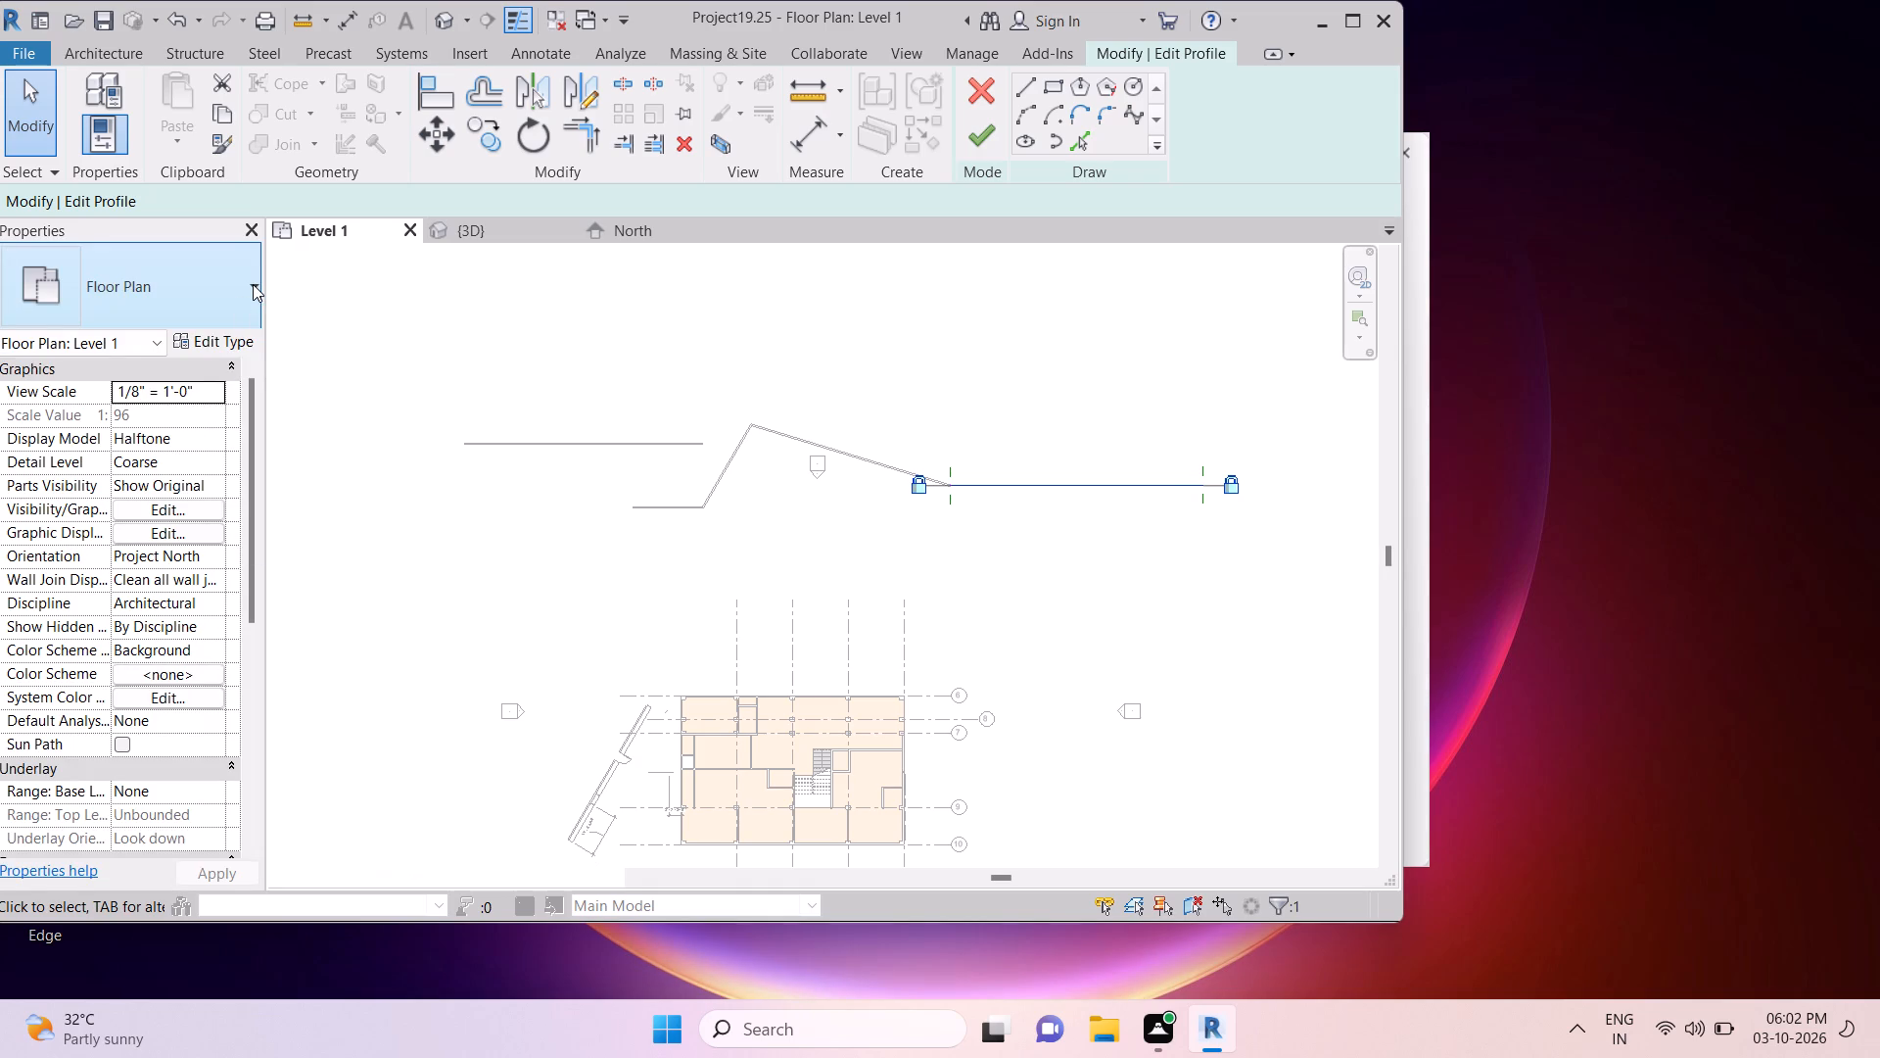
left_click(254, 284)
left_click(254, 284)
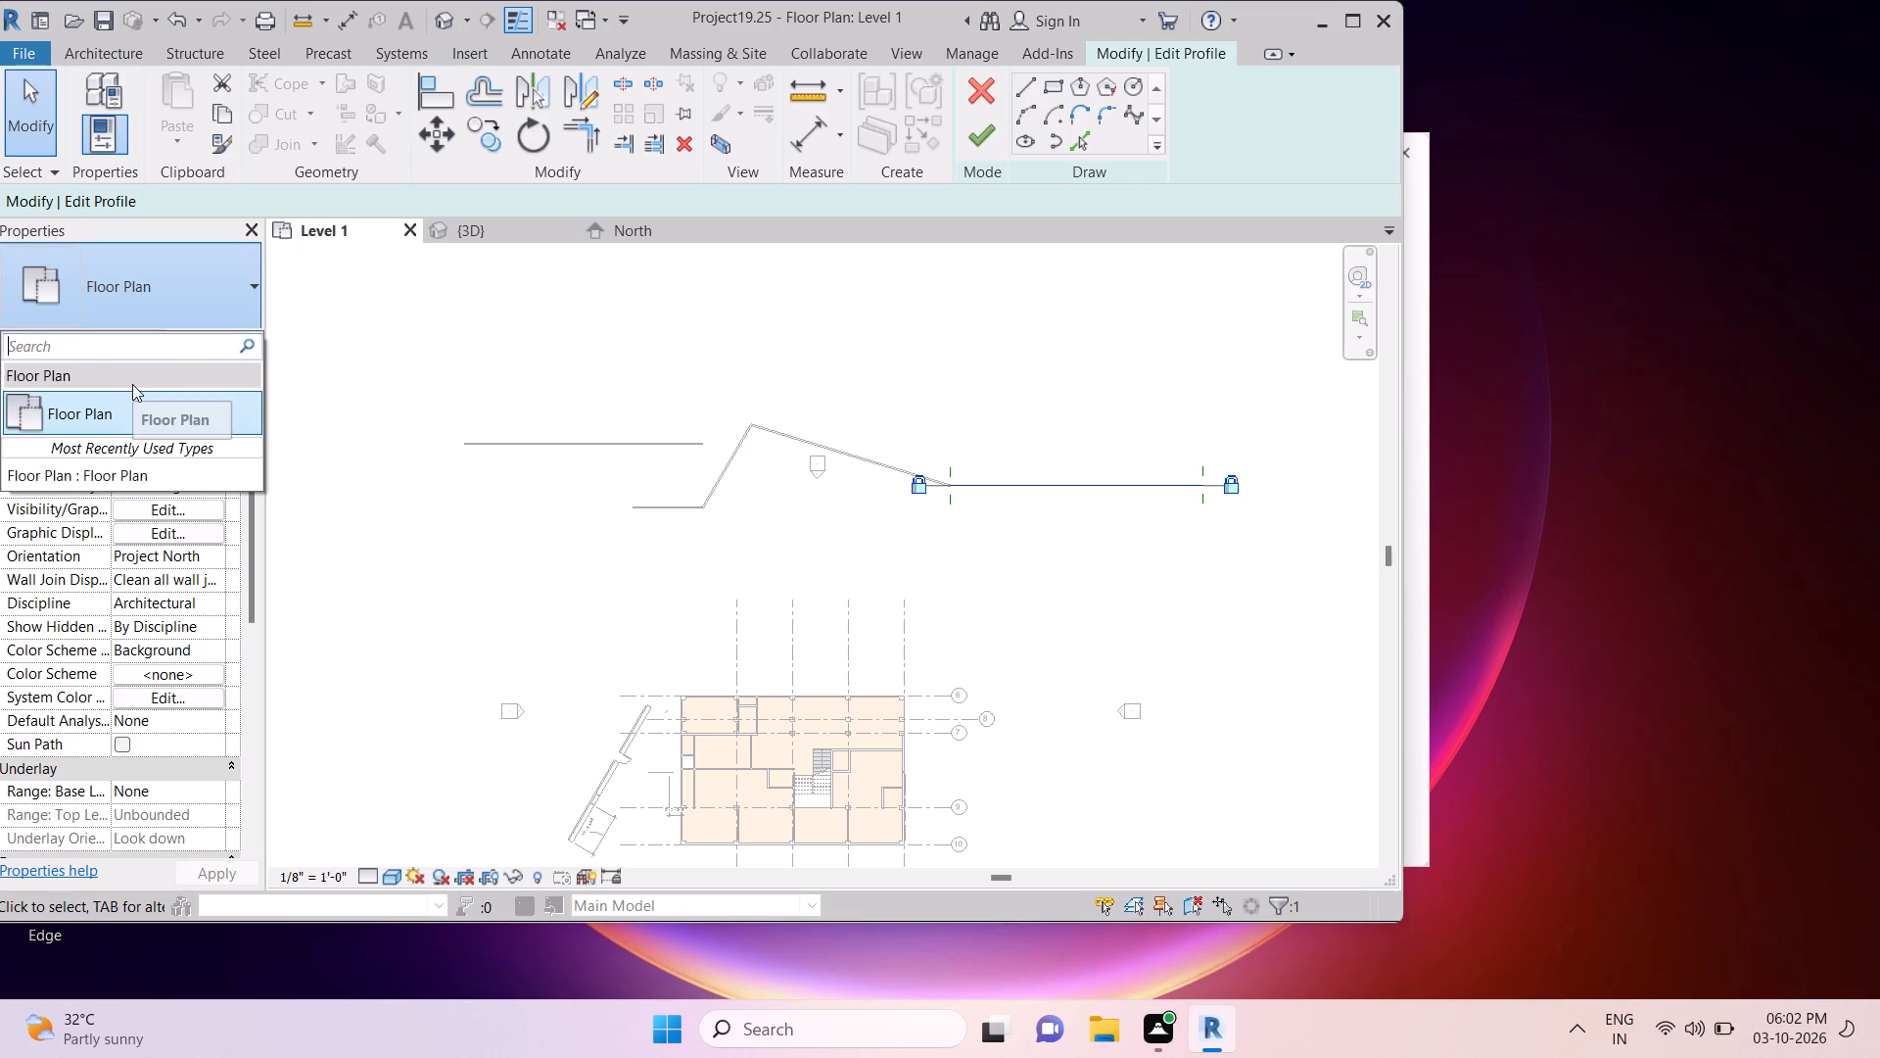
key("w")
key("a")
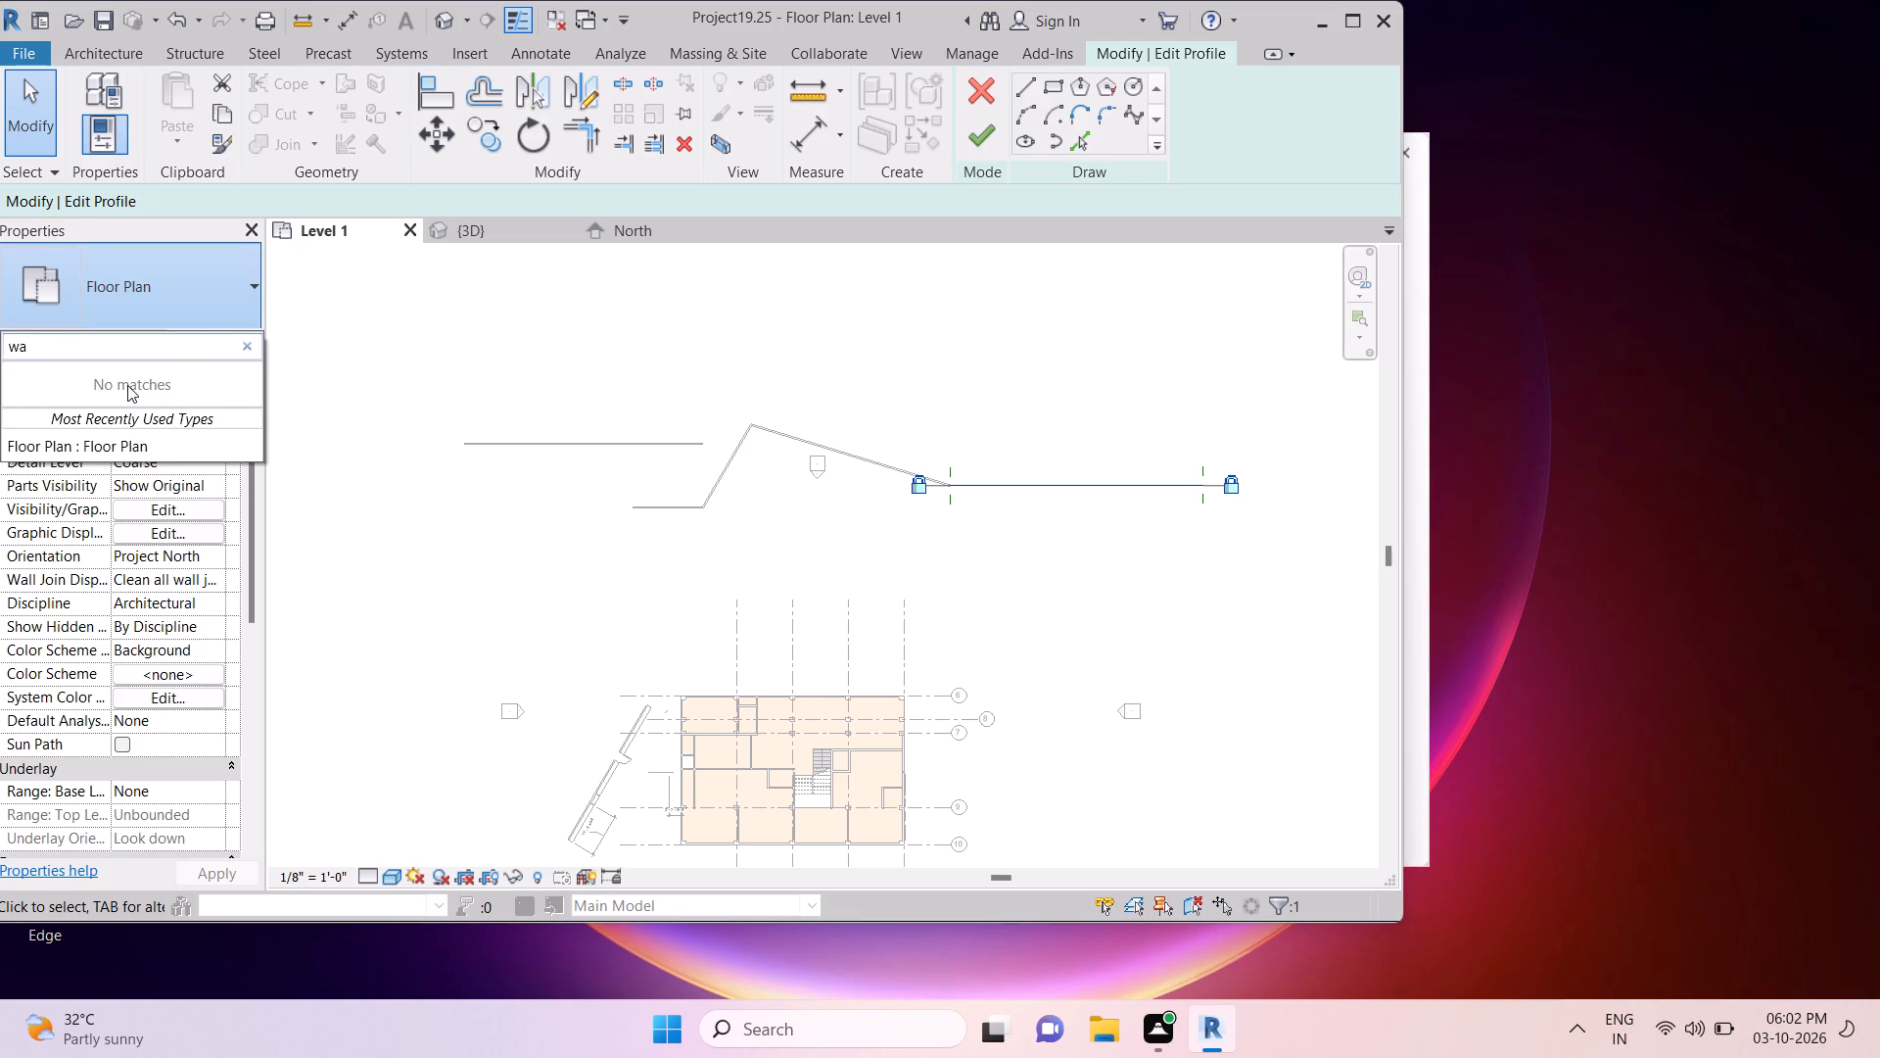
type("ll")
key("Return")
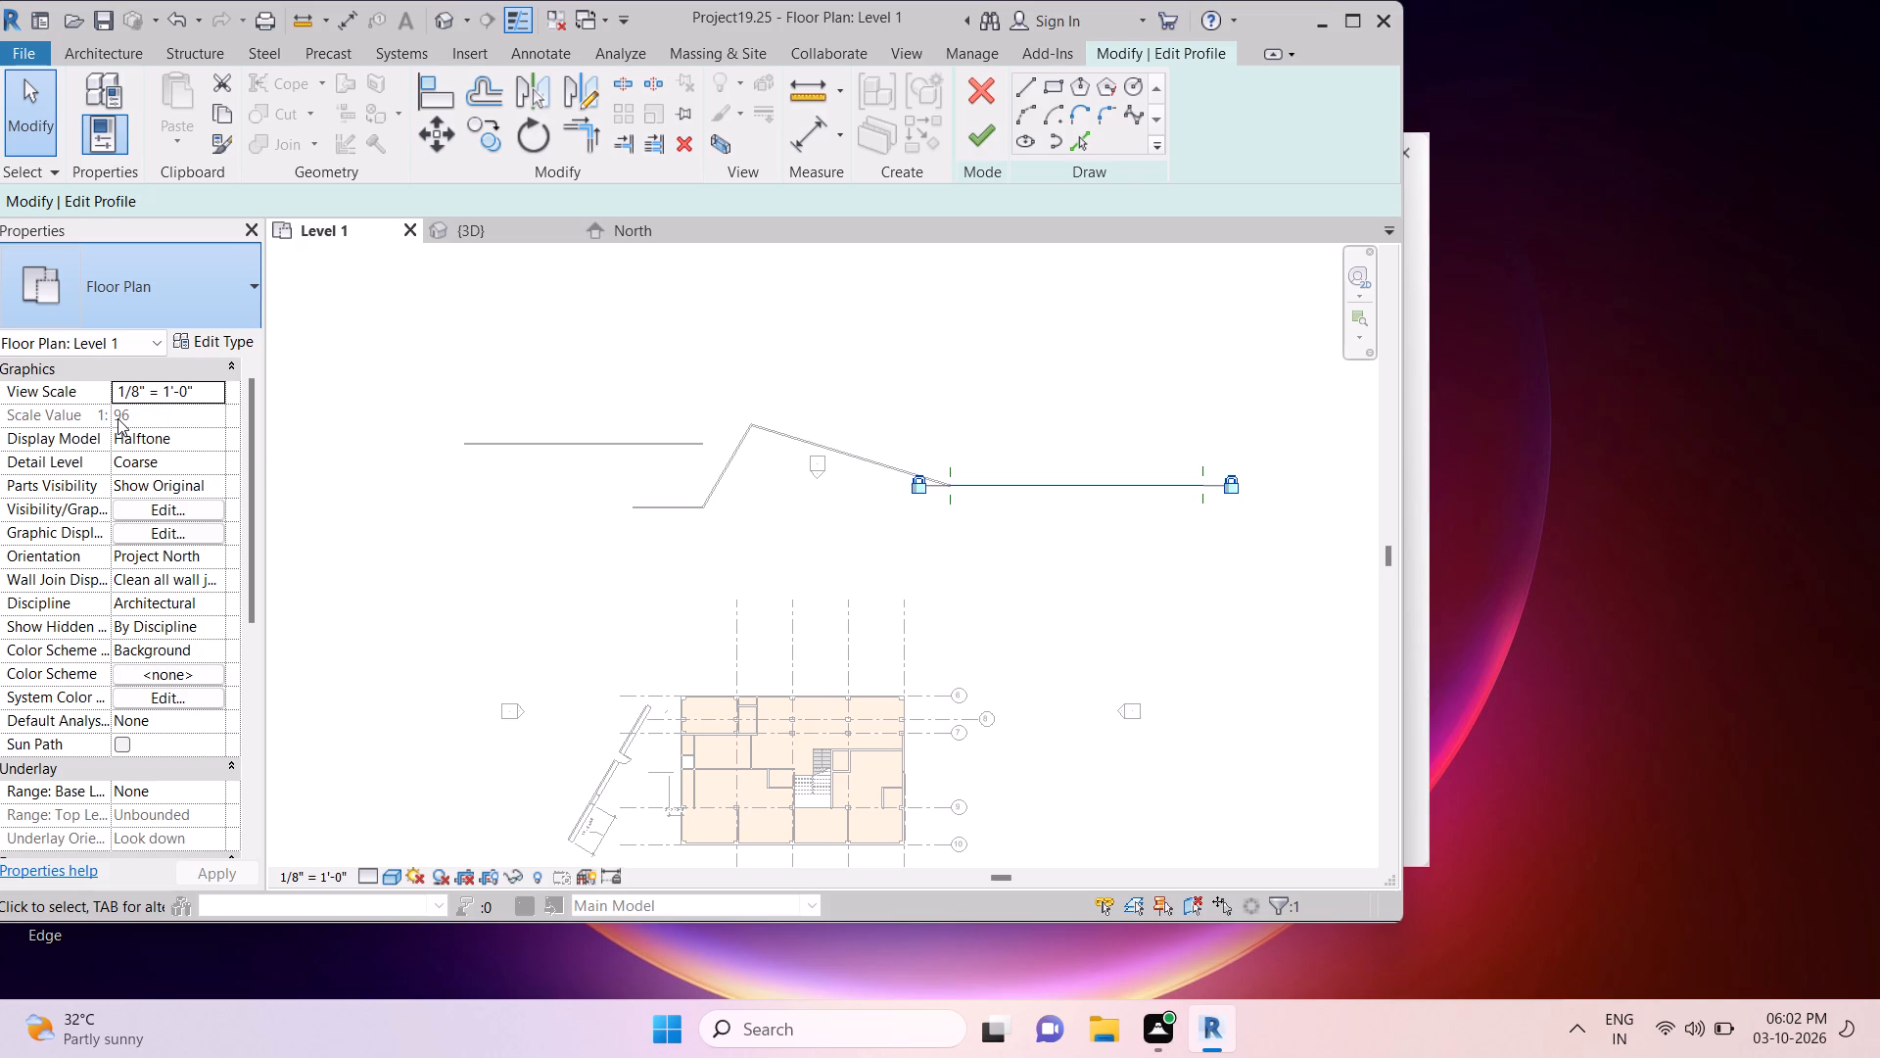
scroll(112, 478, "down", 2)
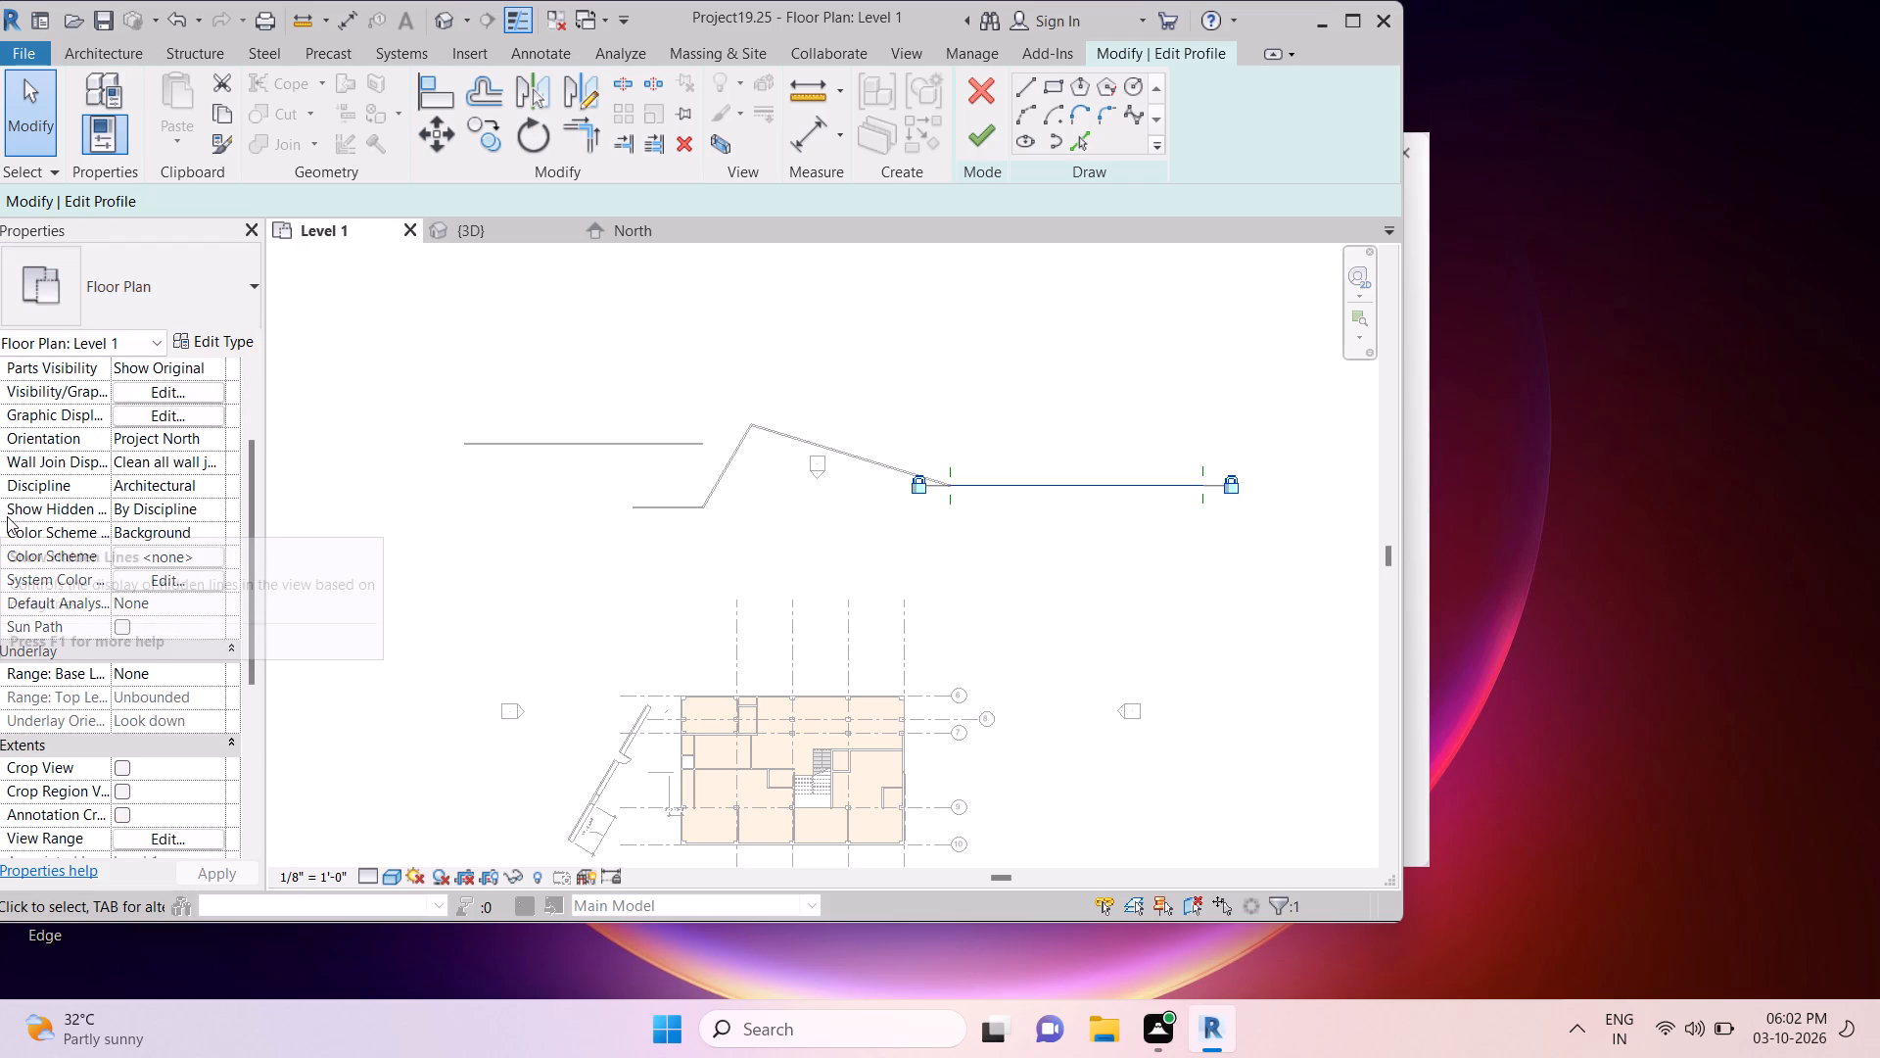
Look through the Level 1 floor plan's view properties, from Graphics down to Phasing.
scroll(7, 516, "down", 12)
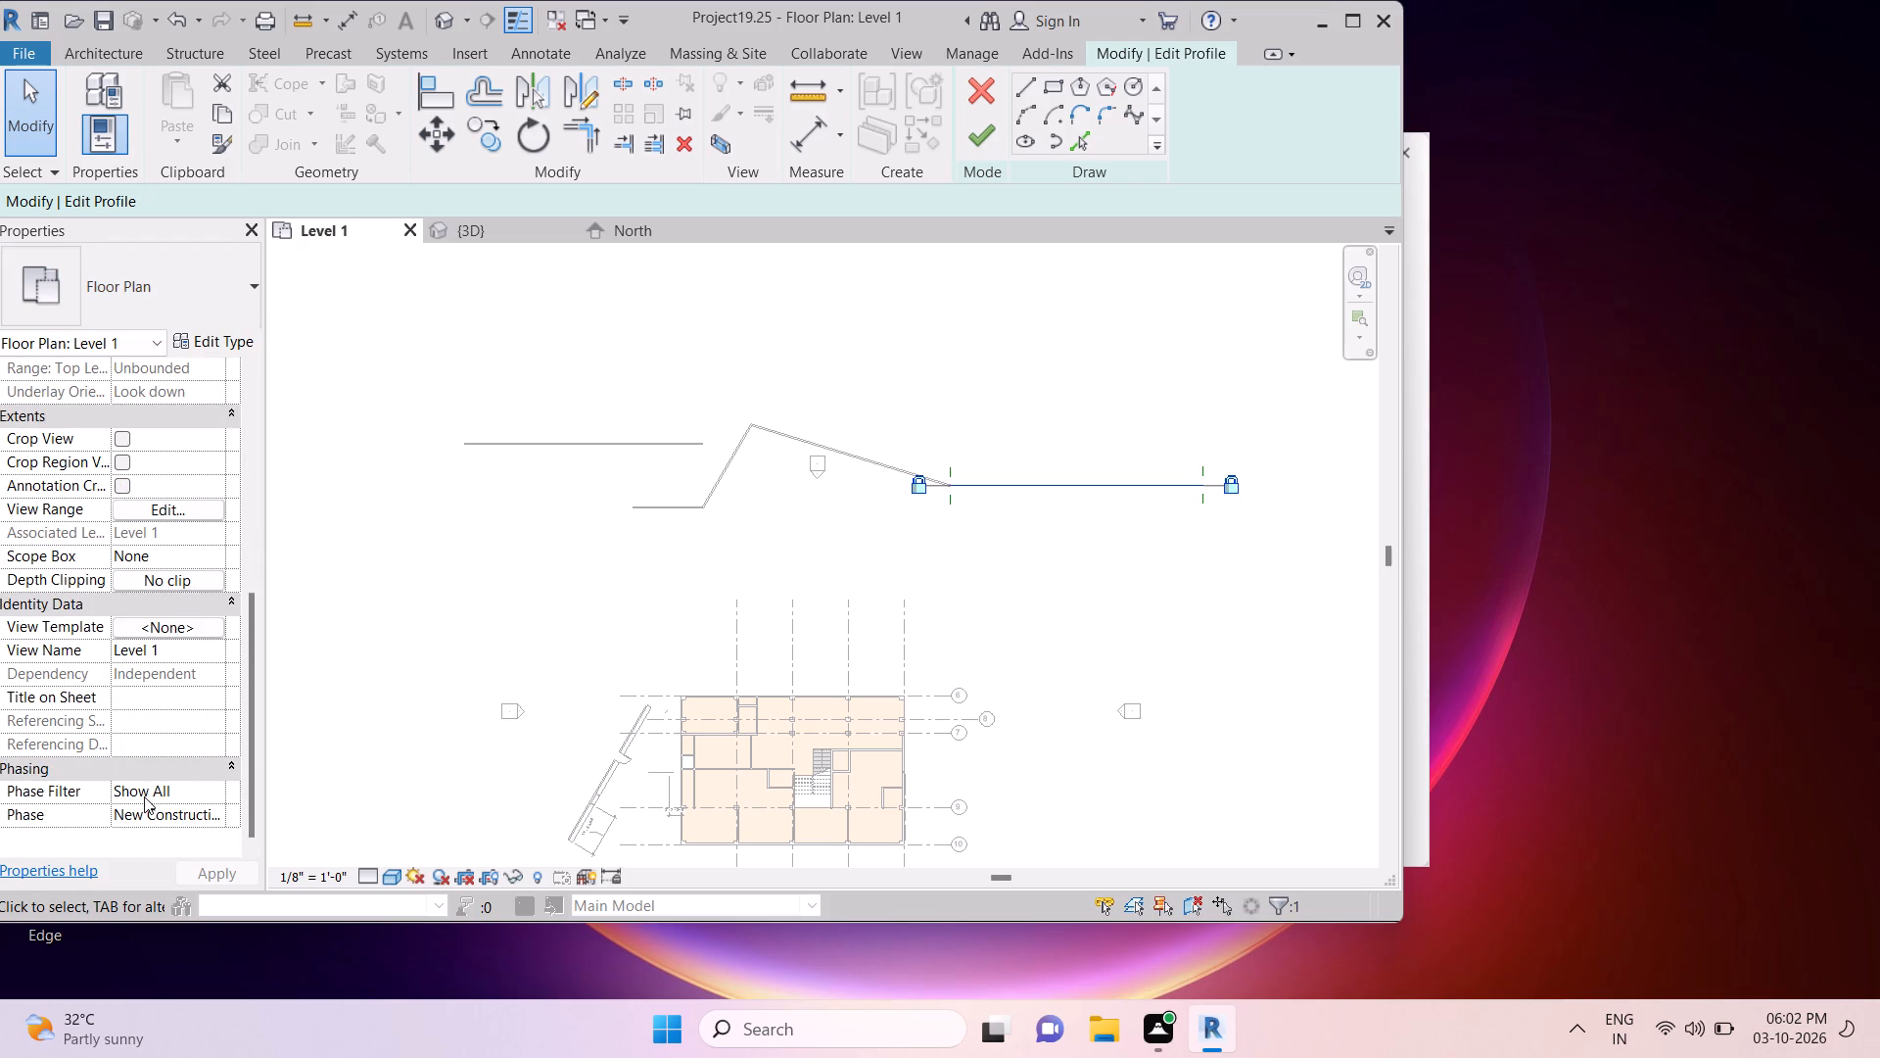
left_click(184, 775)
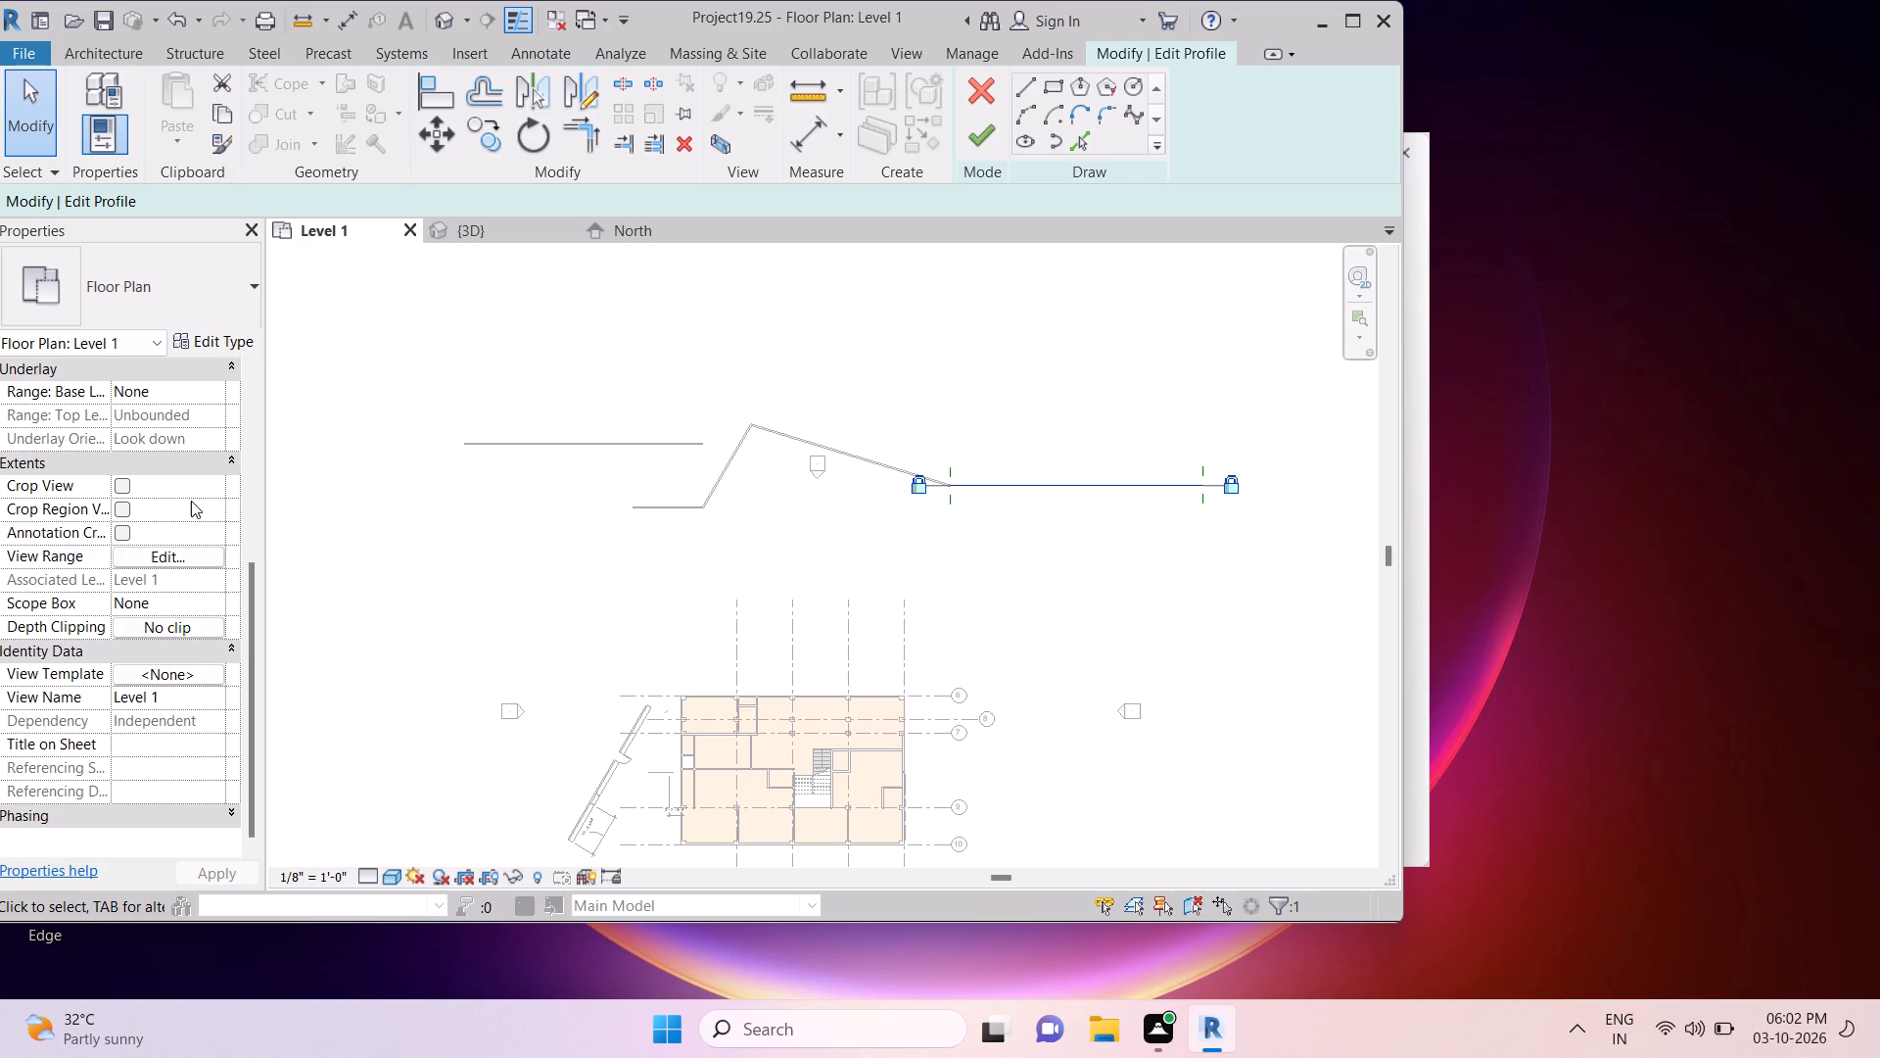
scroll(161, 423, "down", 3)
scroll(142, 520, "up", 5)
scroll(57, 521, "up", 4)
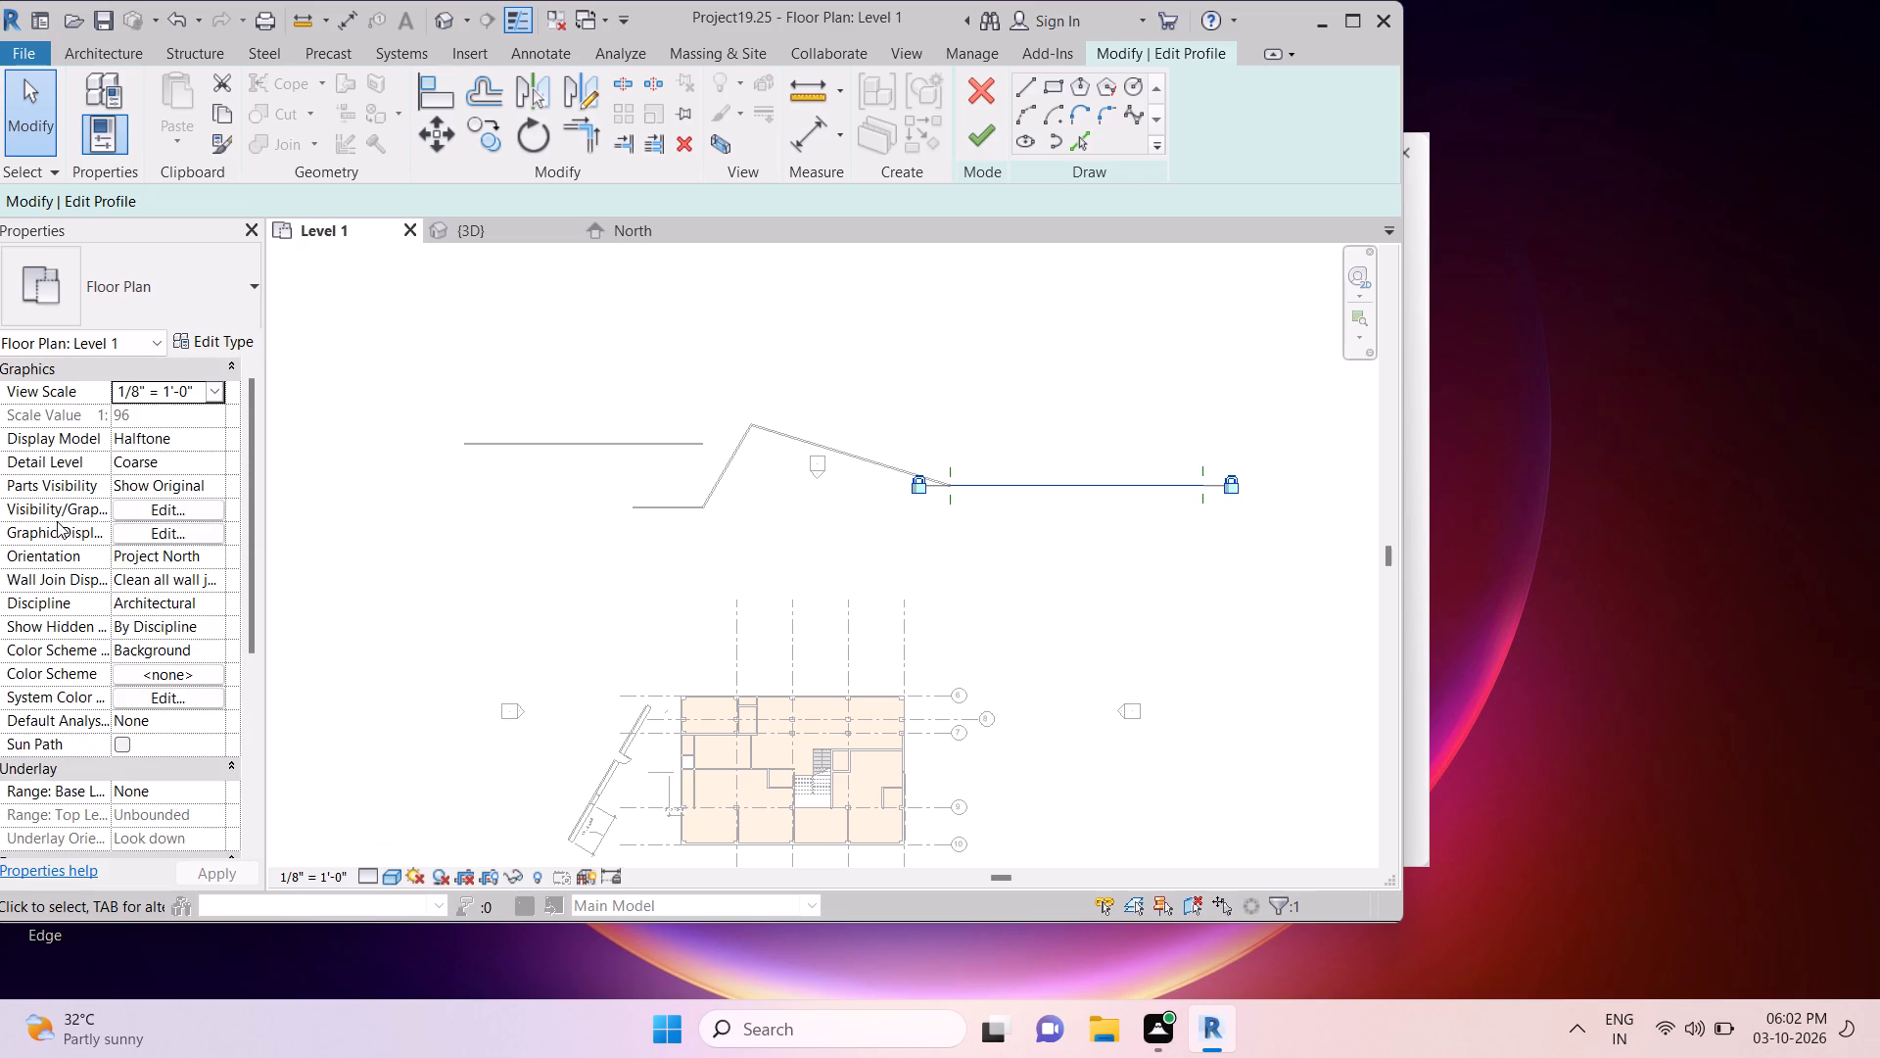
scroll(35, 527, "up", 4)
Check which types the Floor Plan system family offers, in its type properties and among its selectable types.
left_click(226, 340)
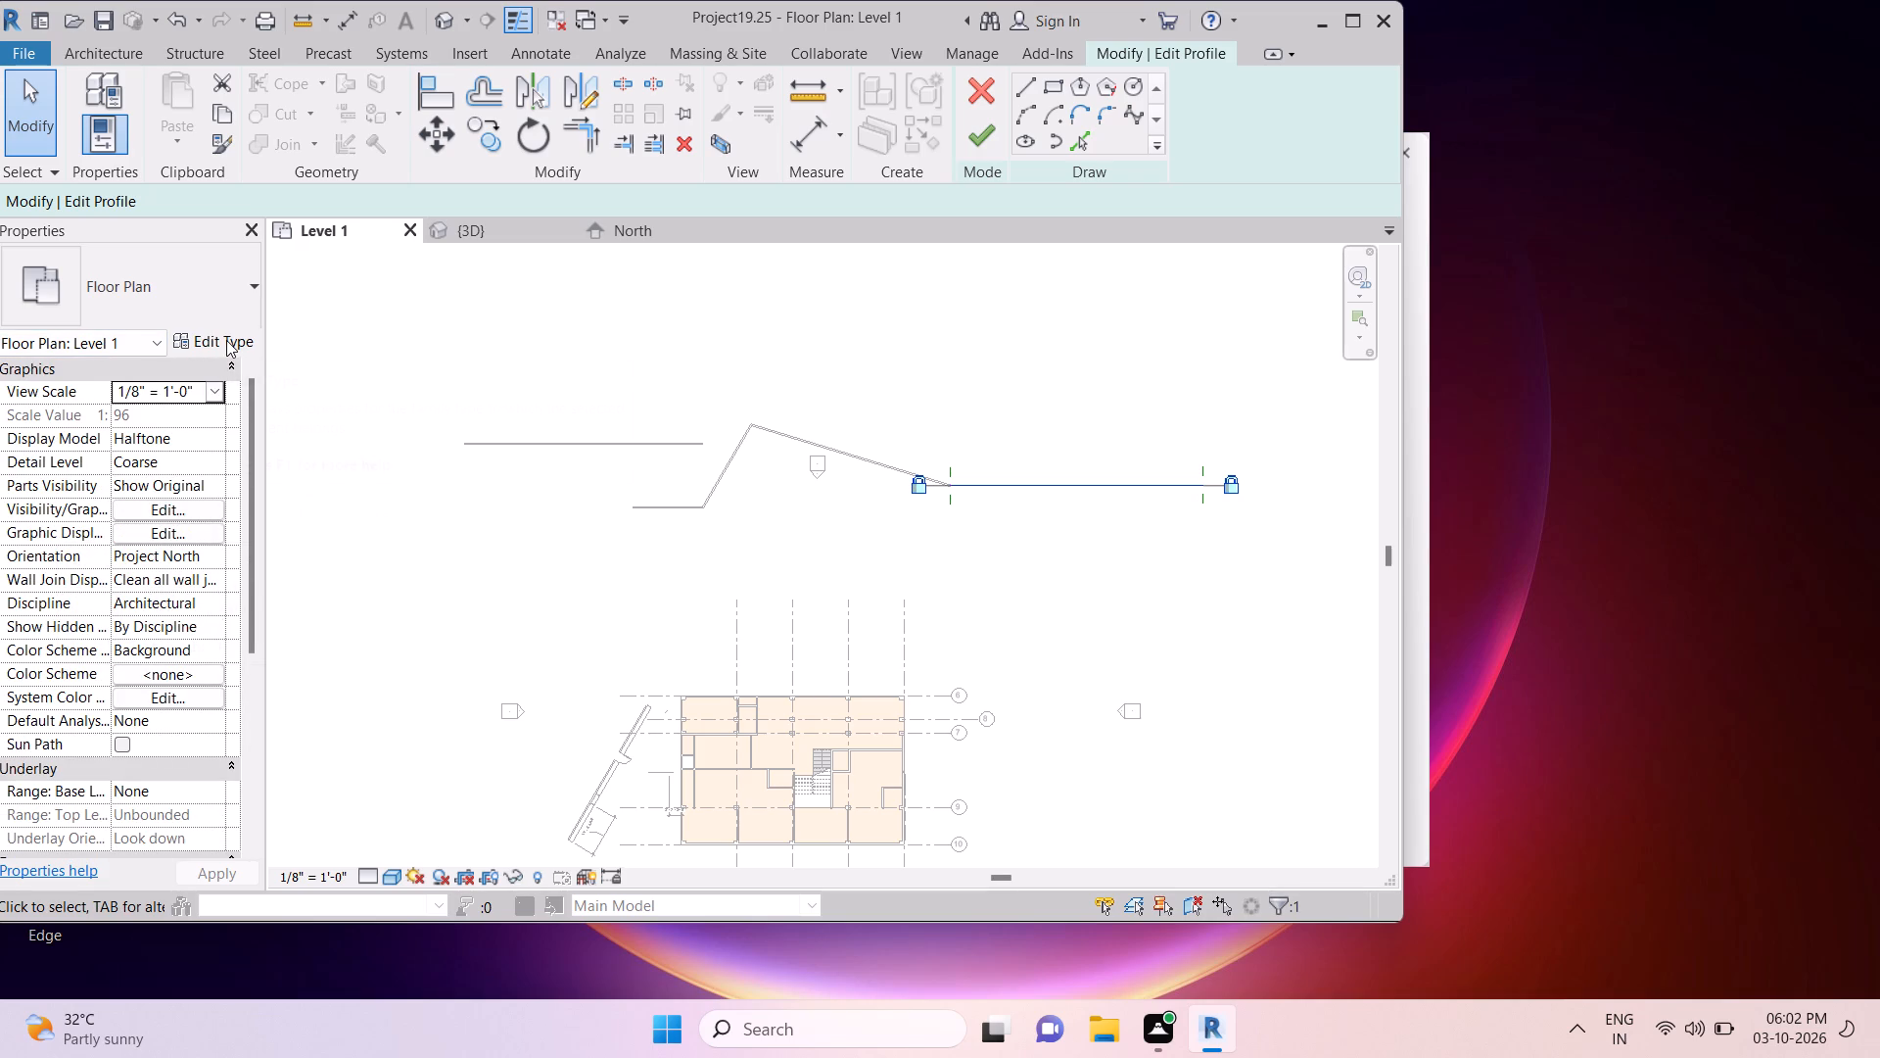
left_click(226, 340)
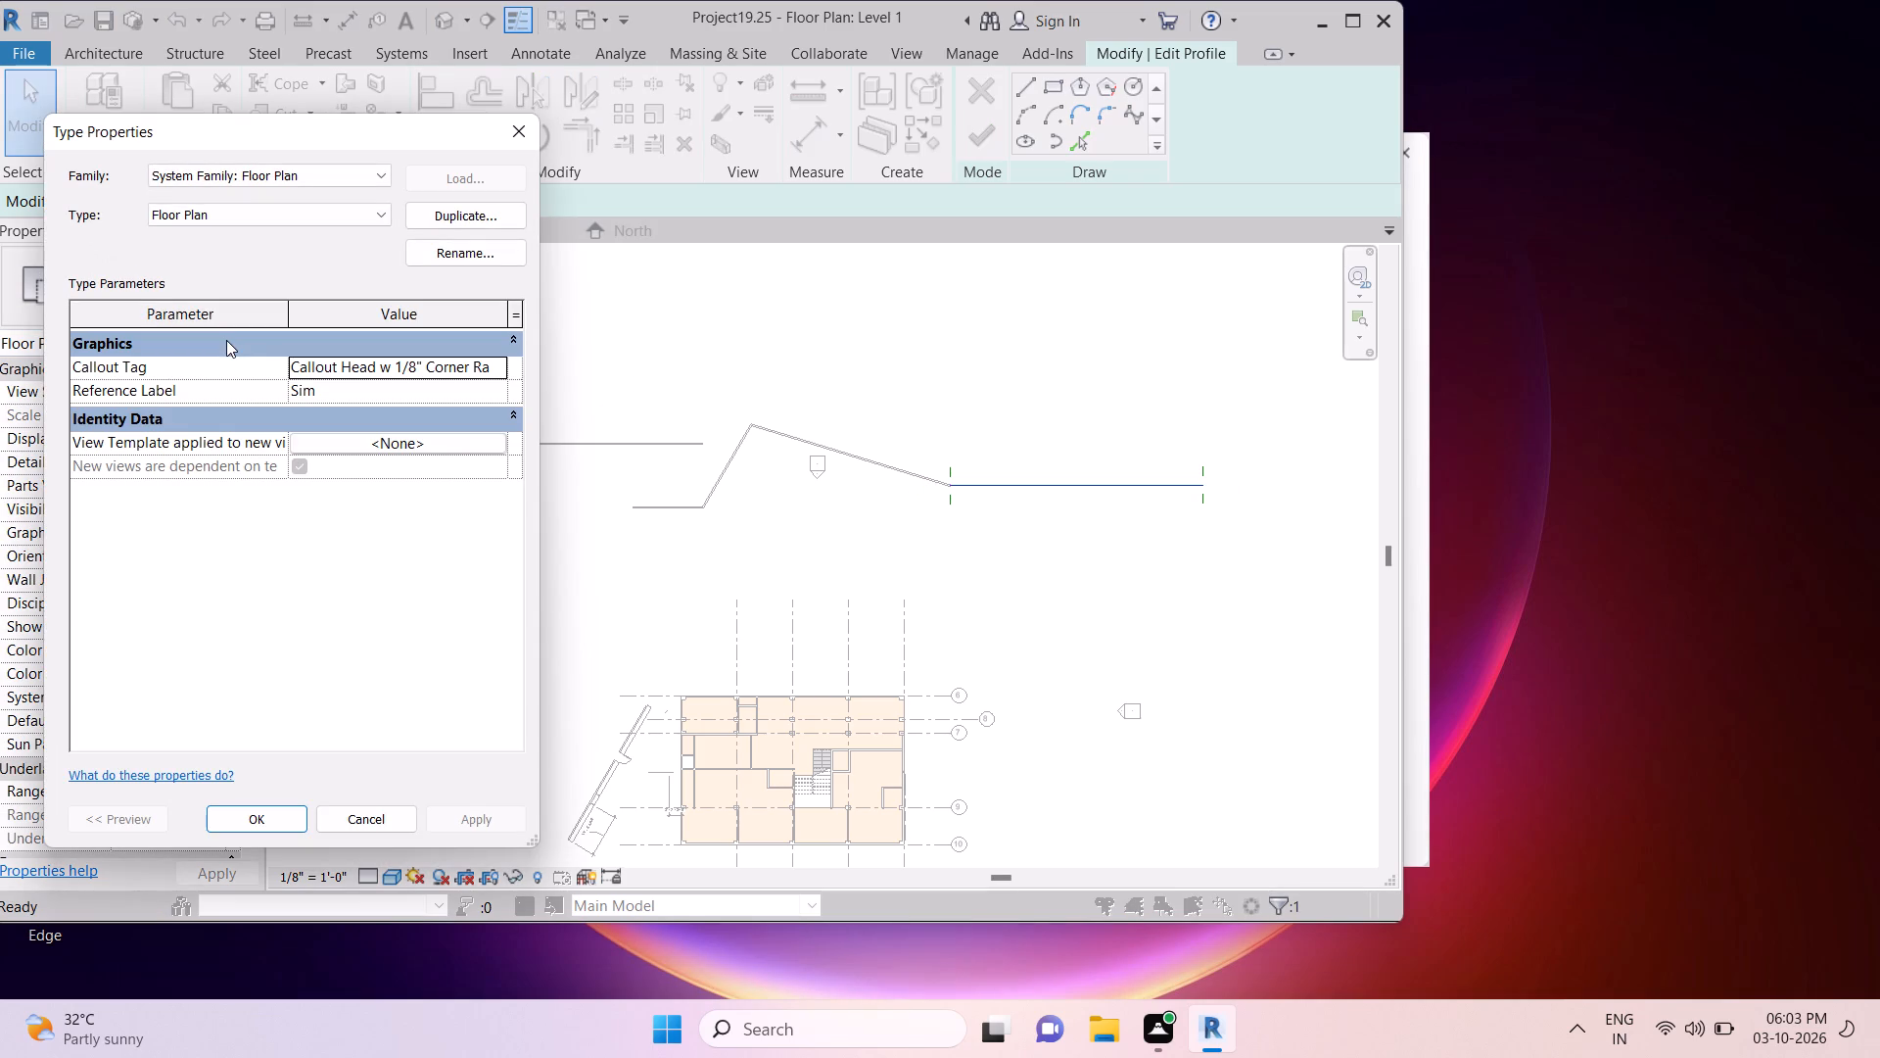
left_click(385, 215)
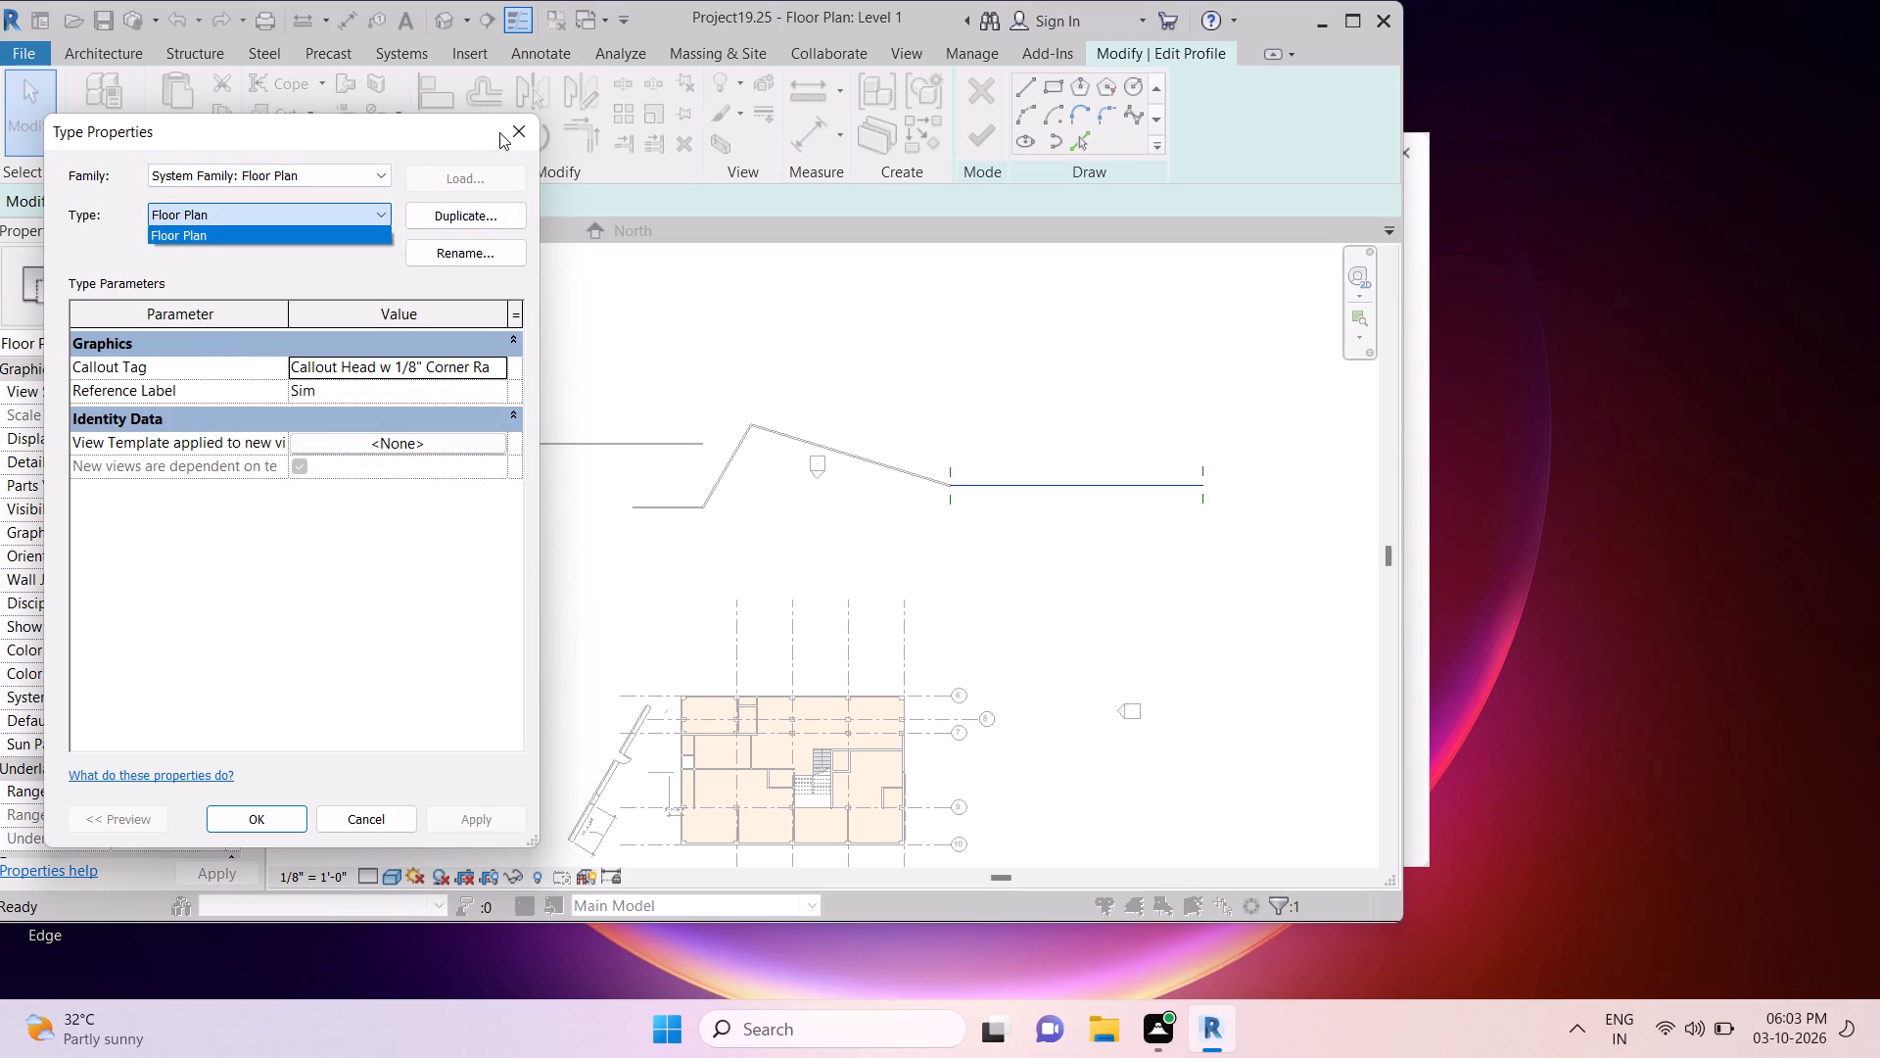
left_click(273, 819)
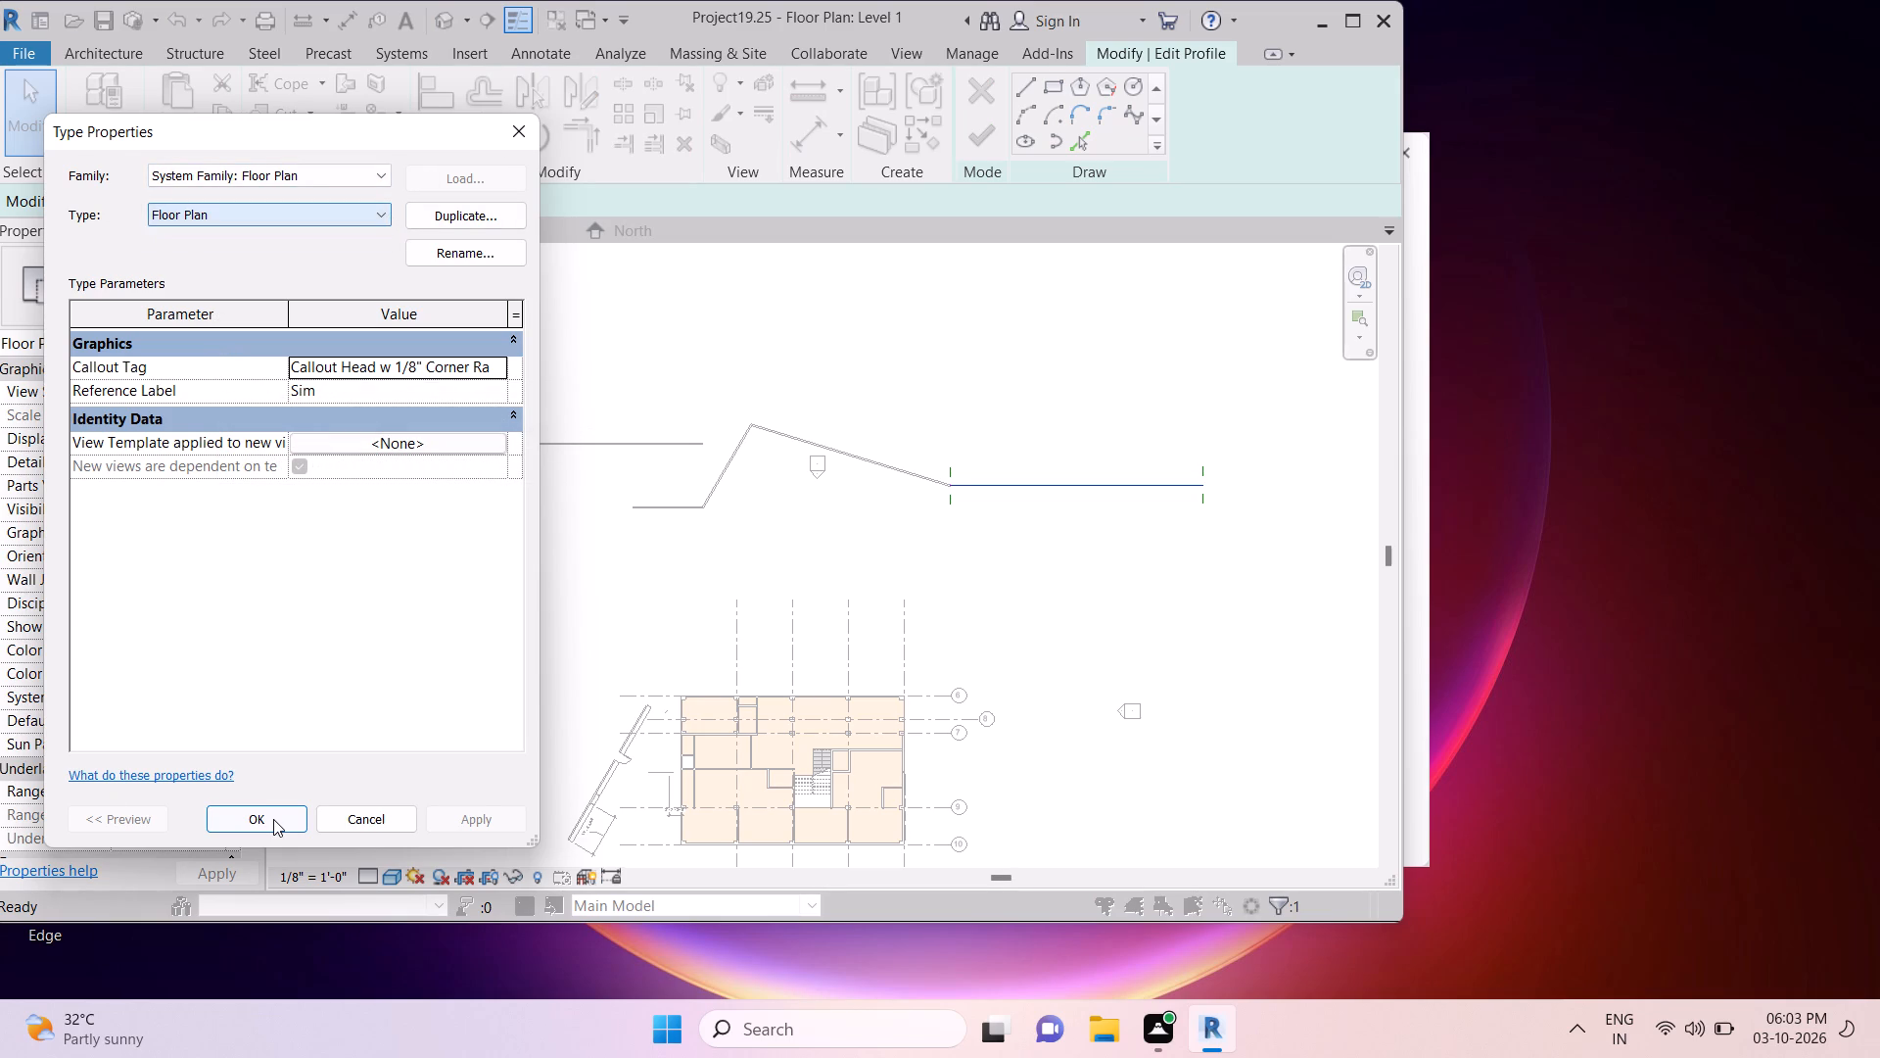
left_click(264, 828)
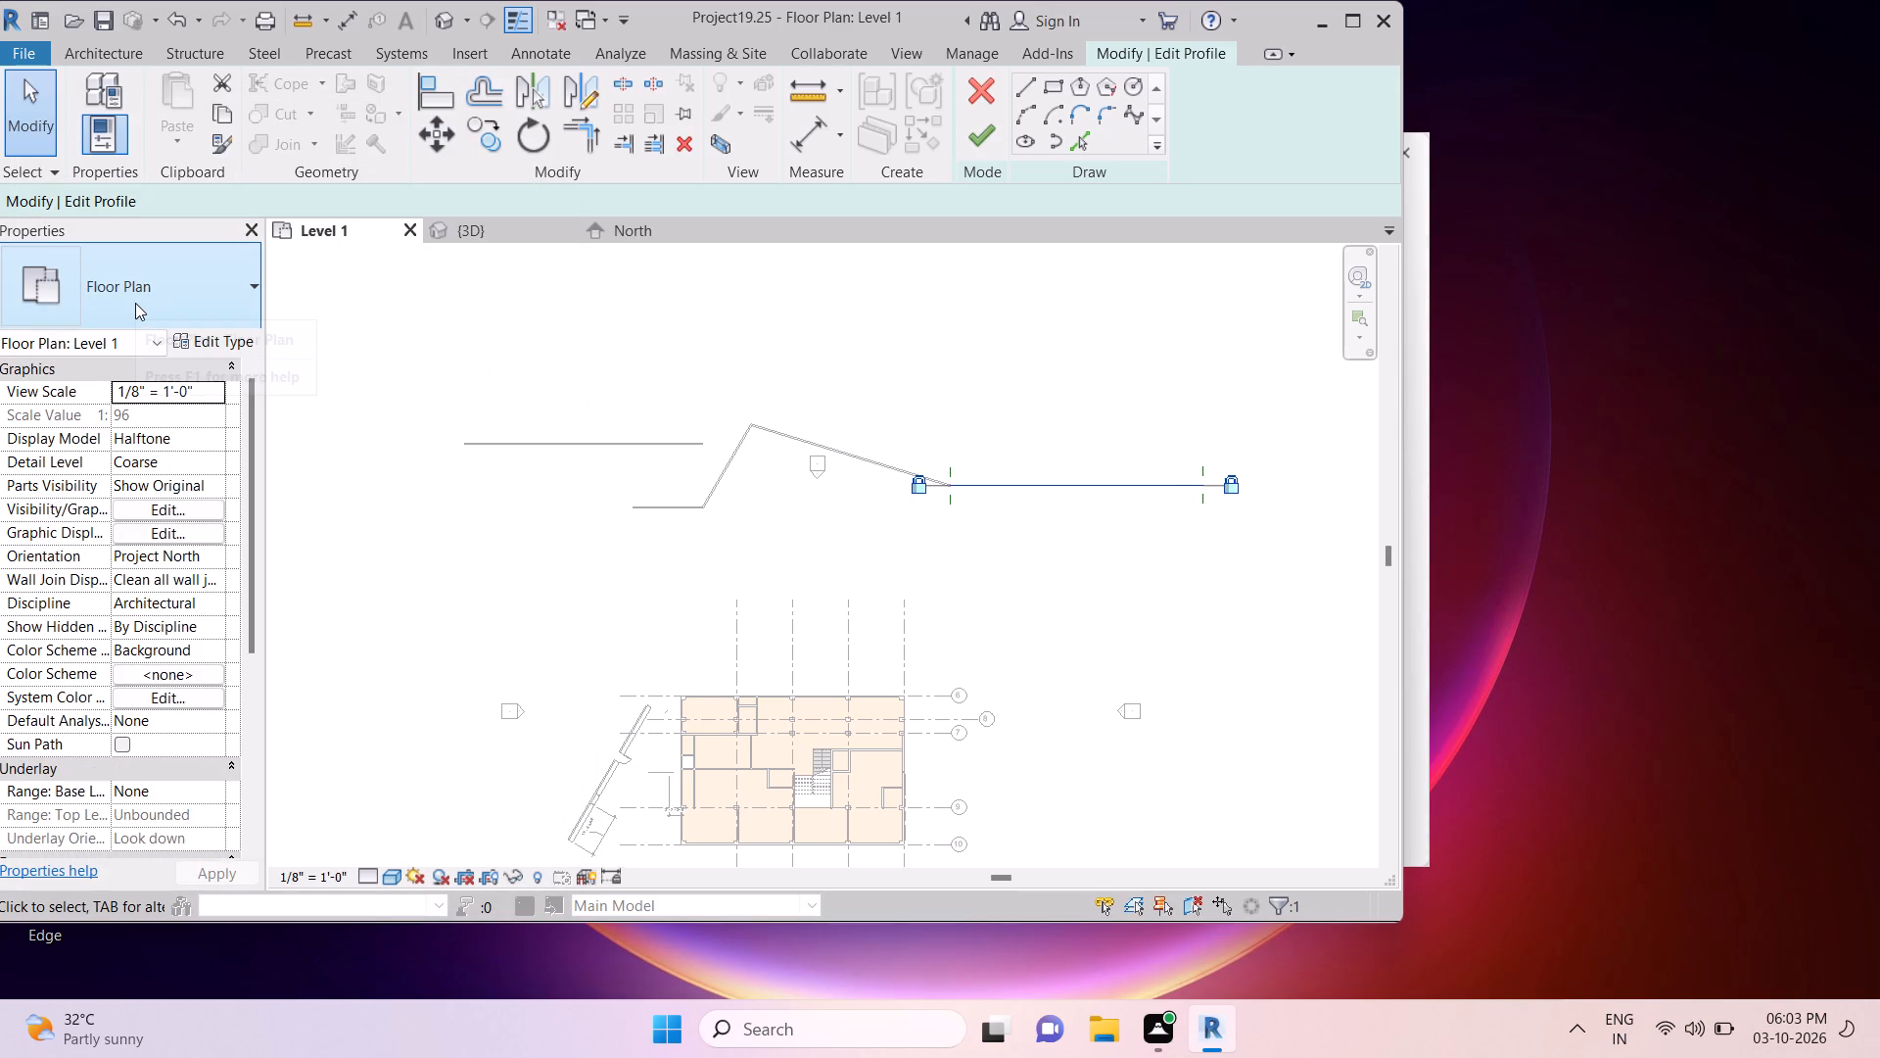
left_click(135, 303)
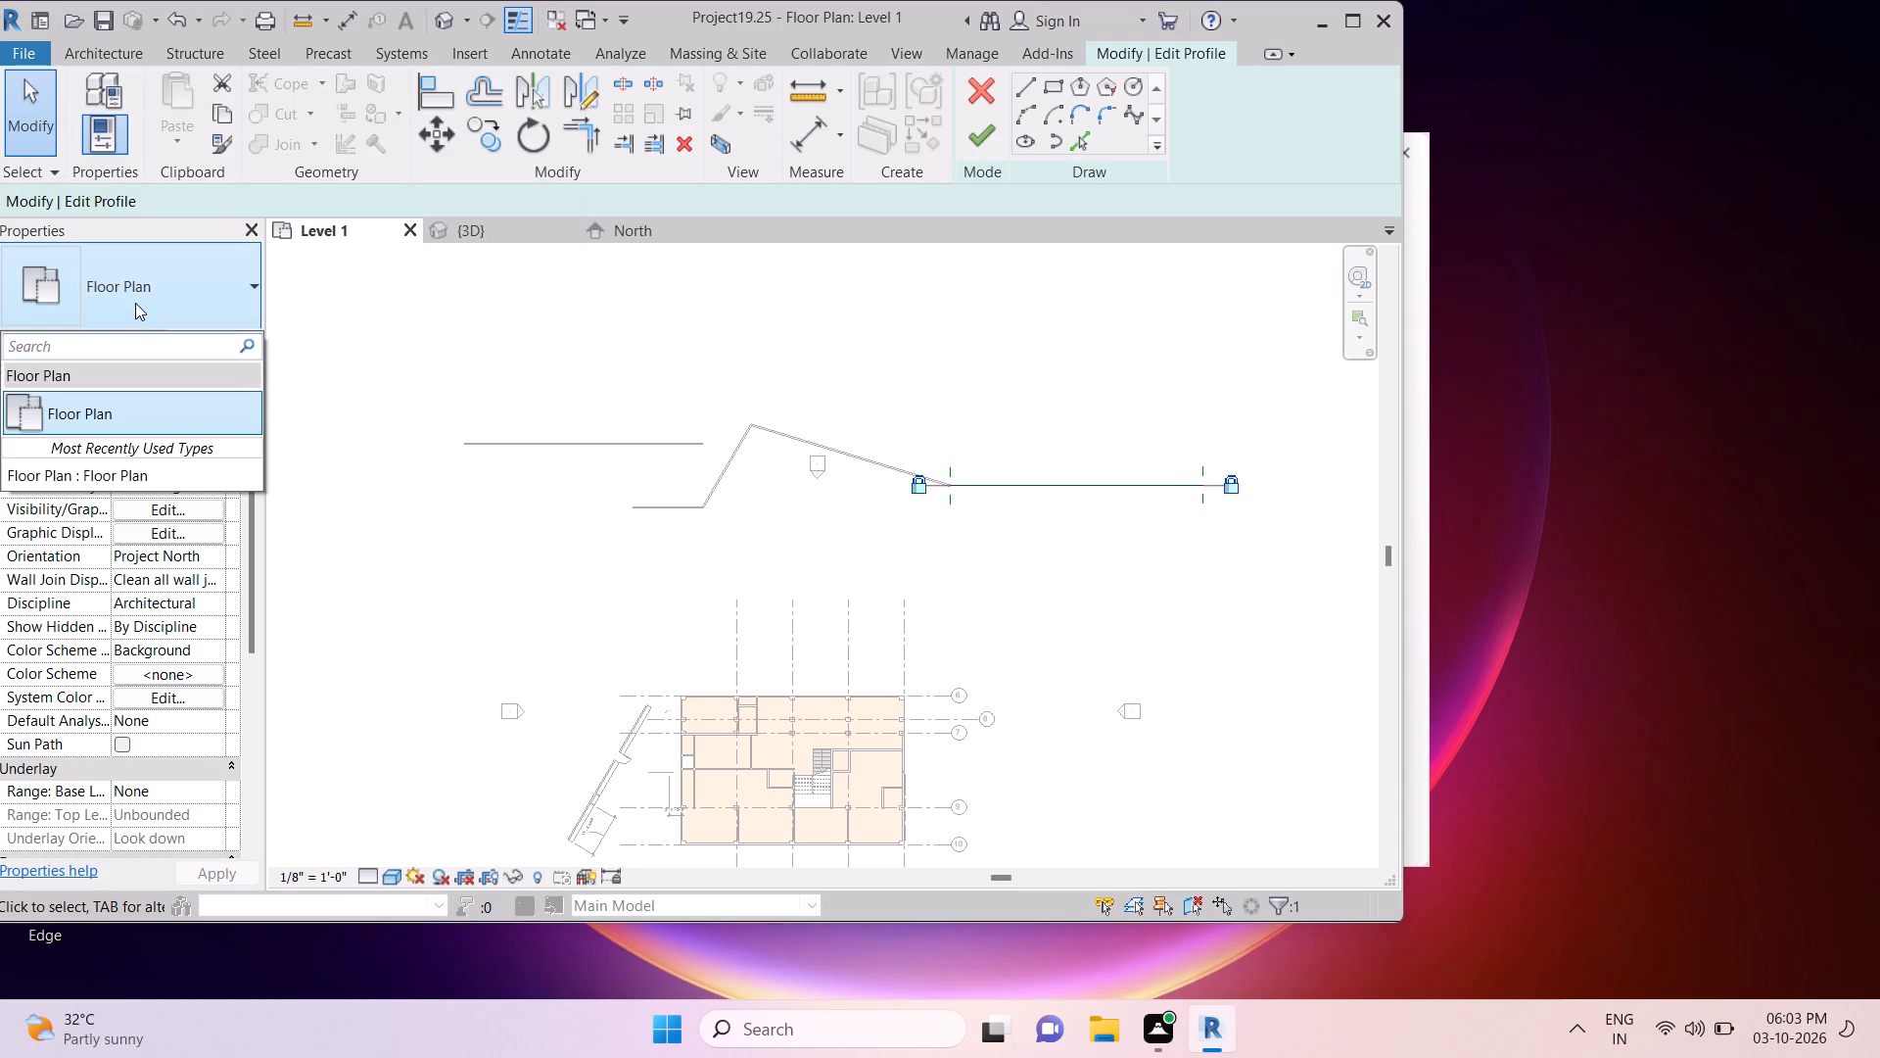
left_click(19, 165)
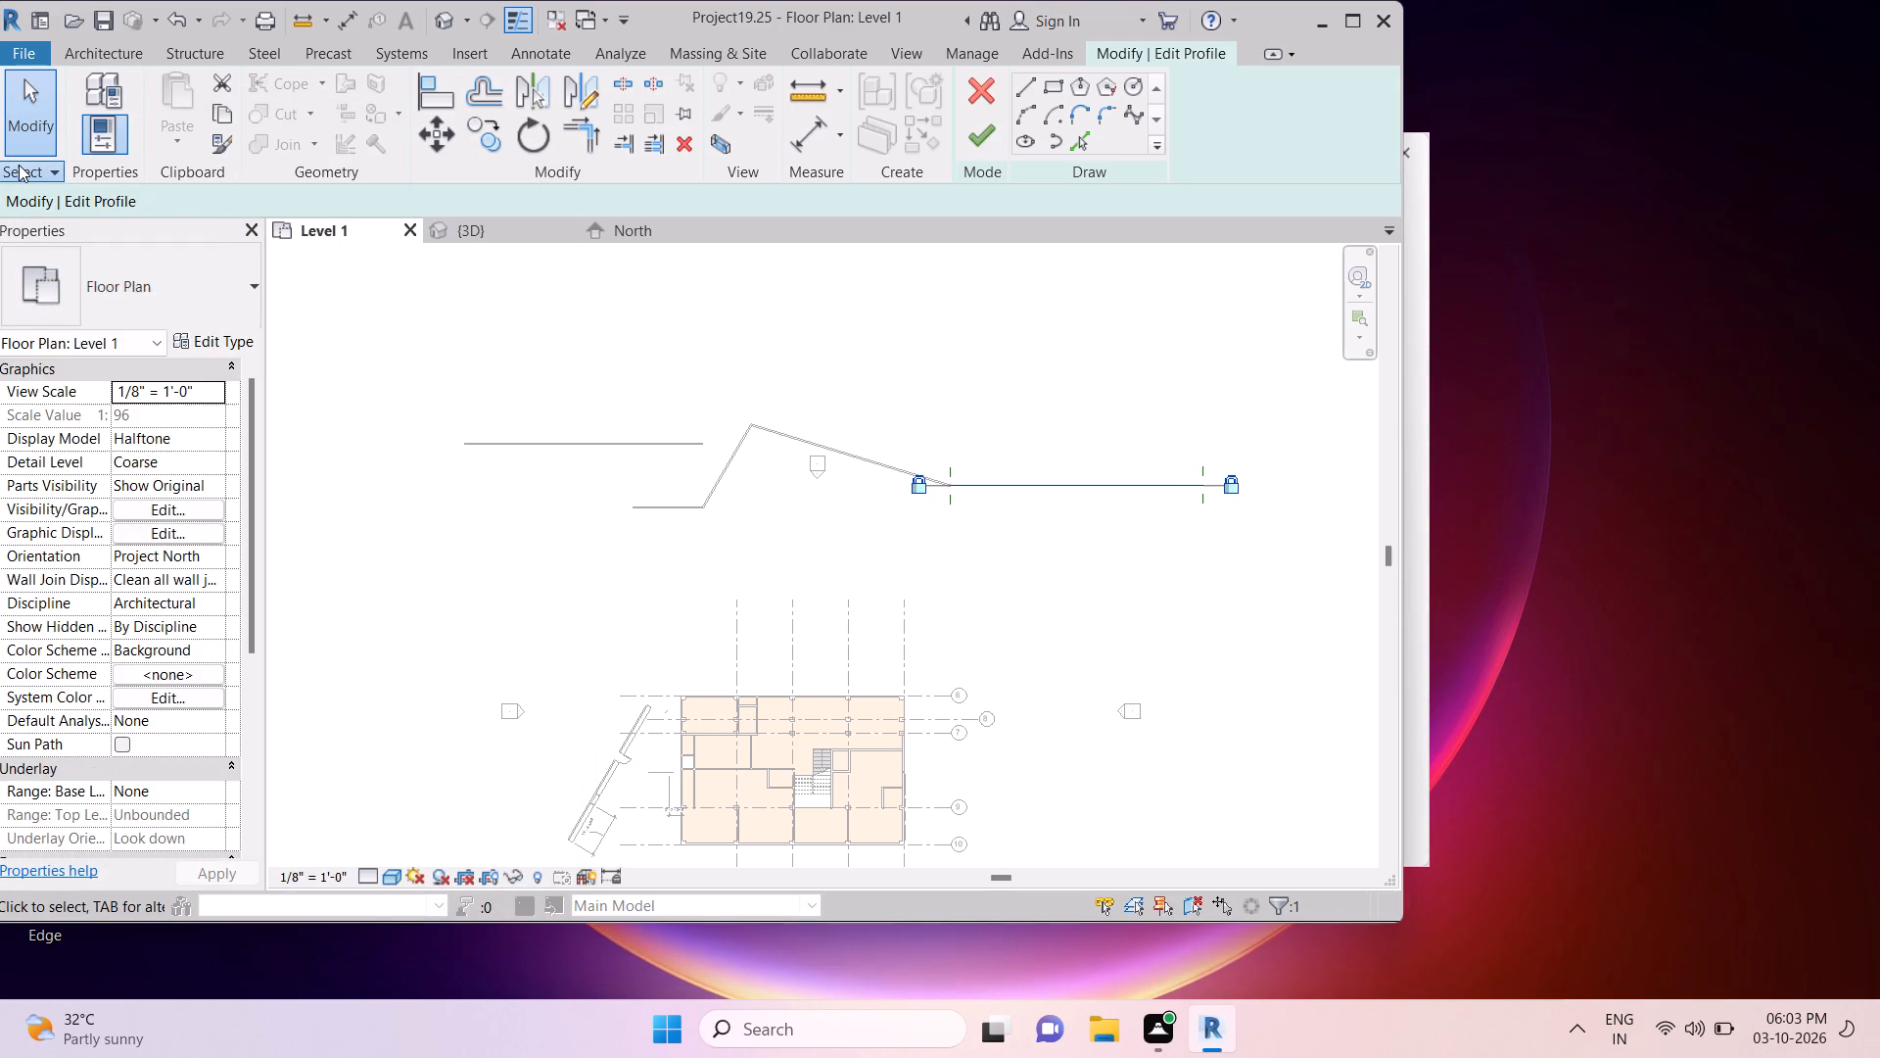
Change the wall being profile-edited to the basic wall type Exterior - Brick and CMU on MTL. Stud.
left_click(26, 198)
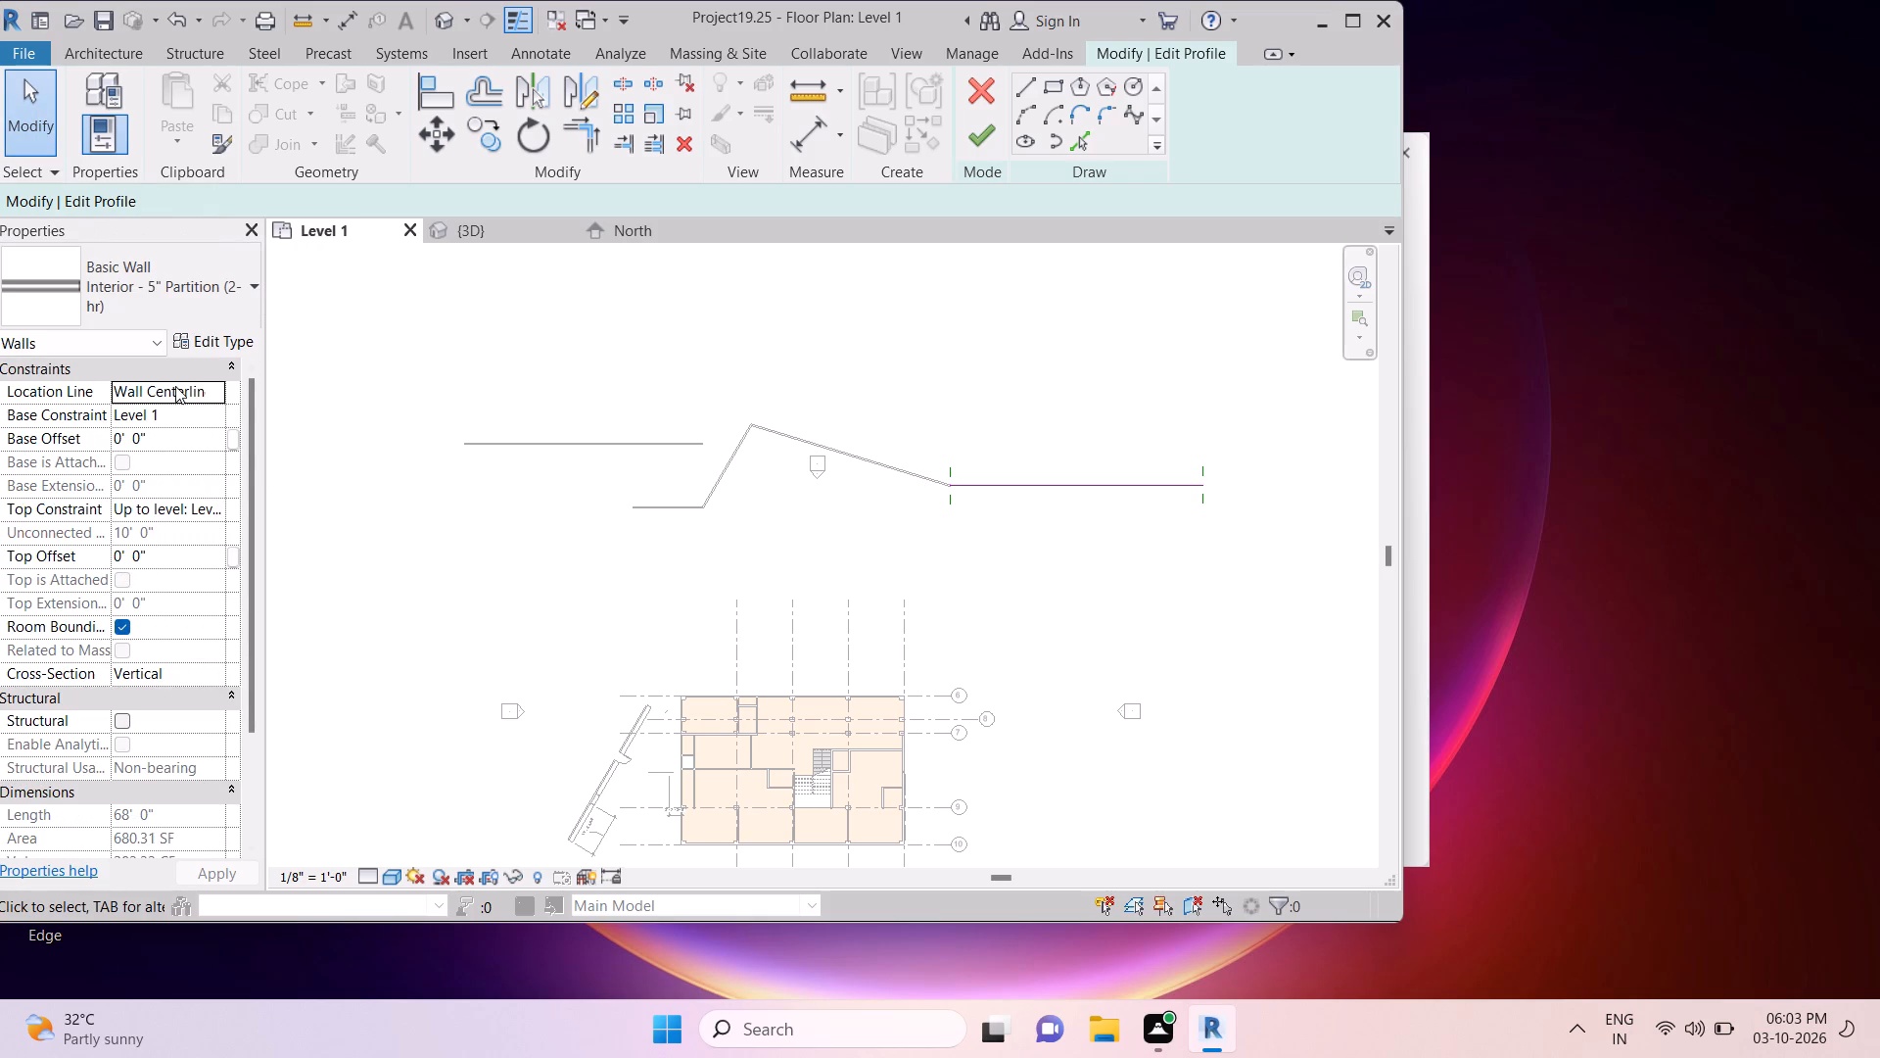
left_click(174, 388)
left_click(167, 268)
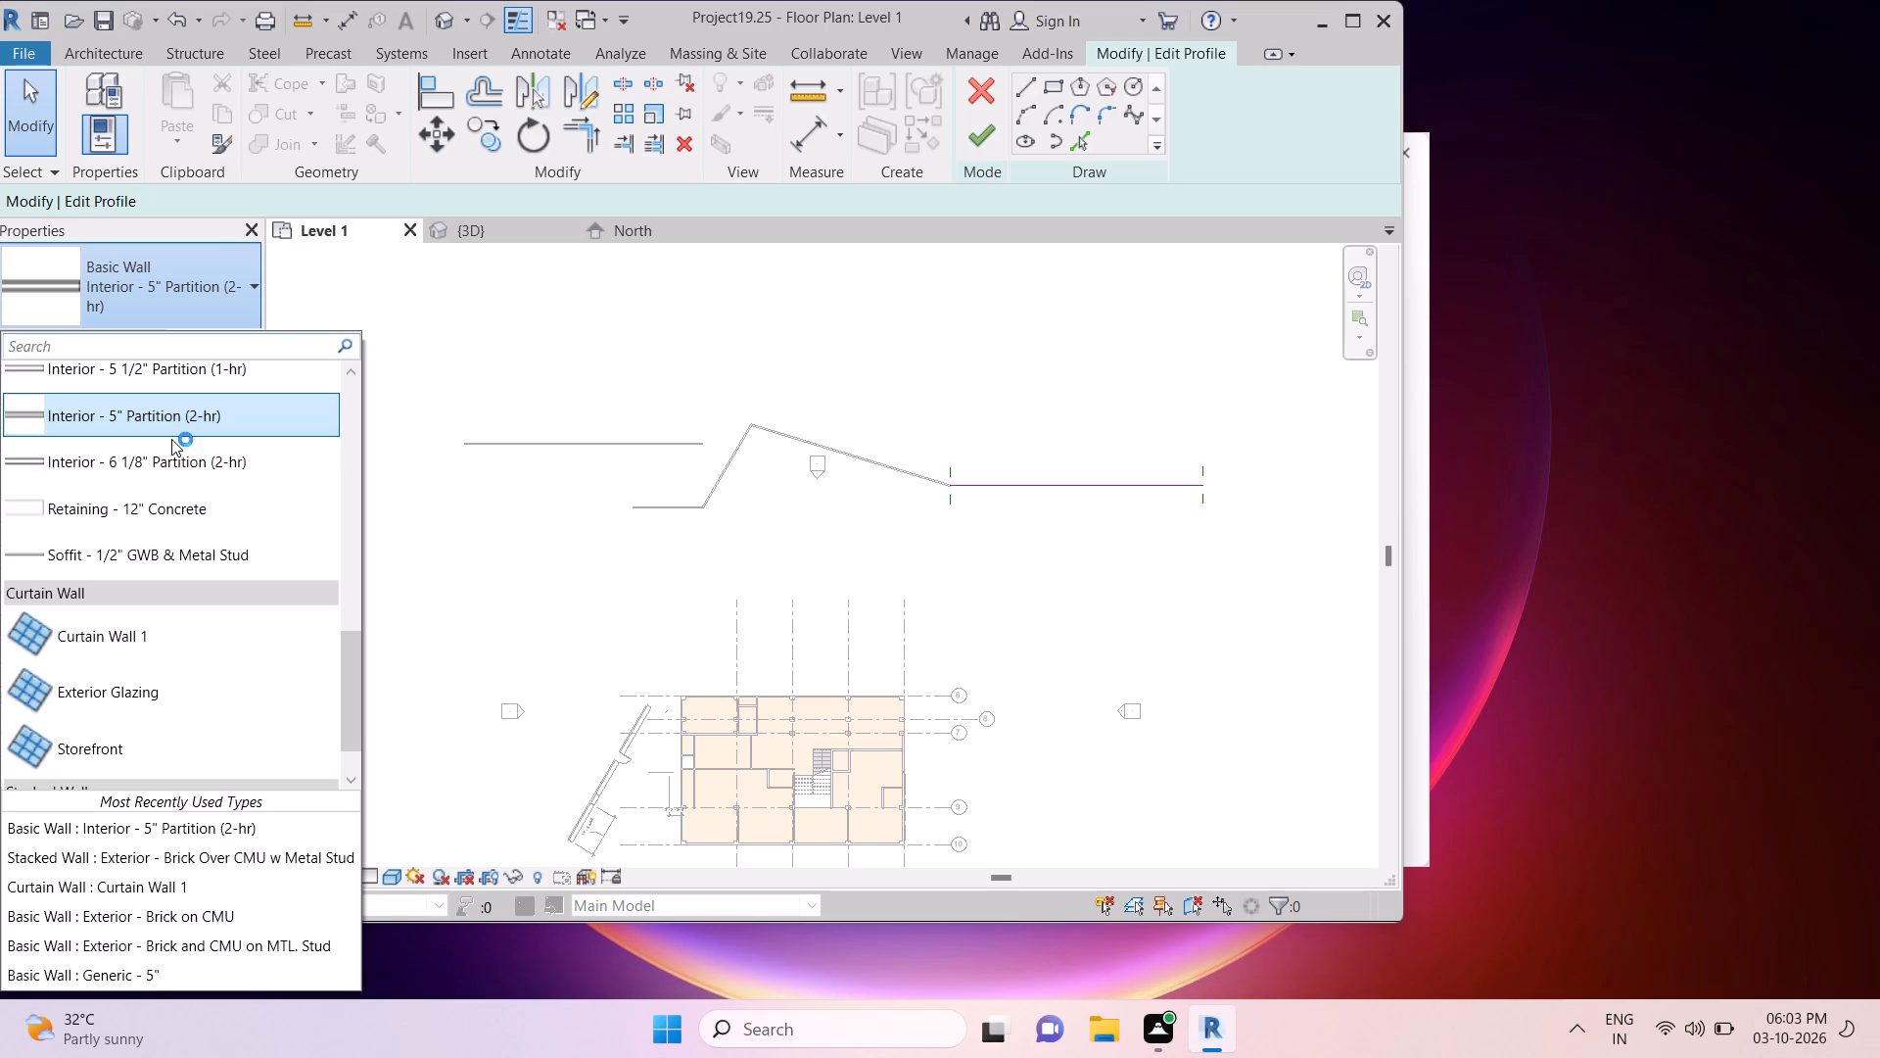
scroll(181, 422, "down", 1)
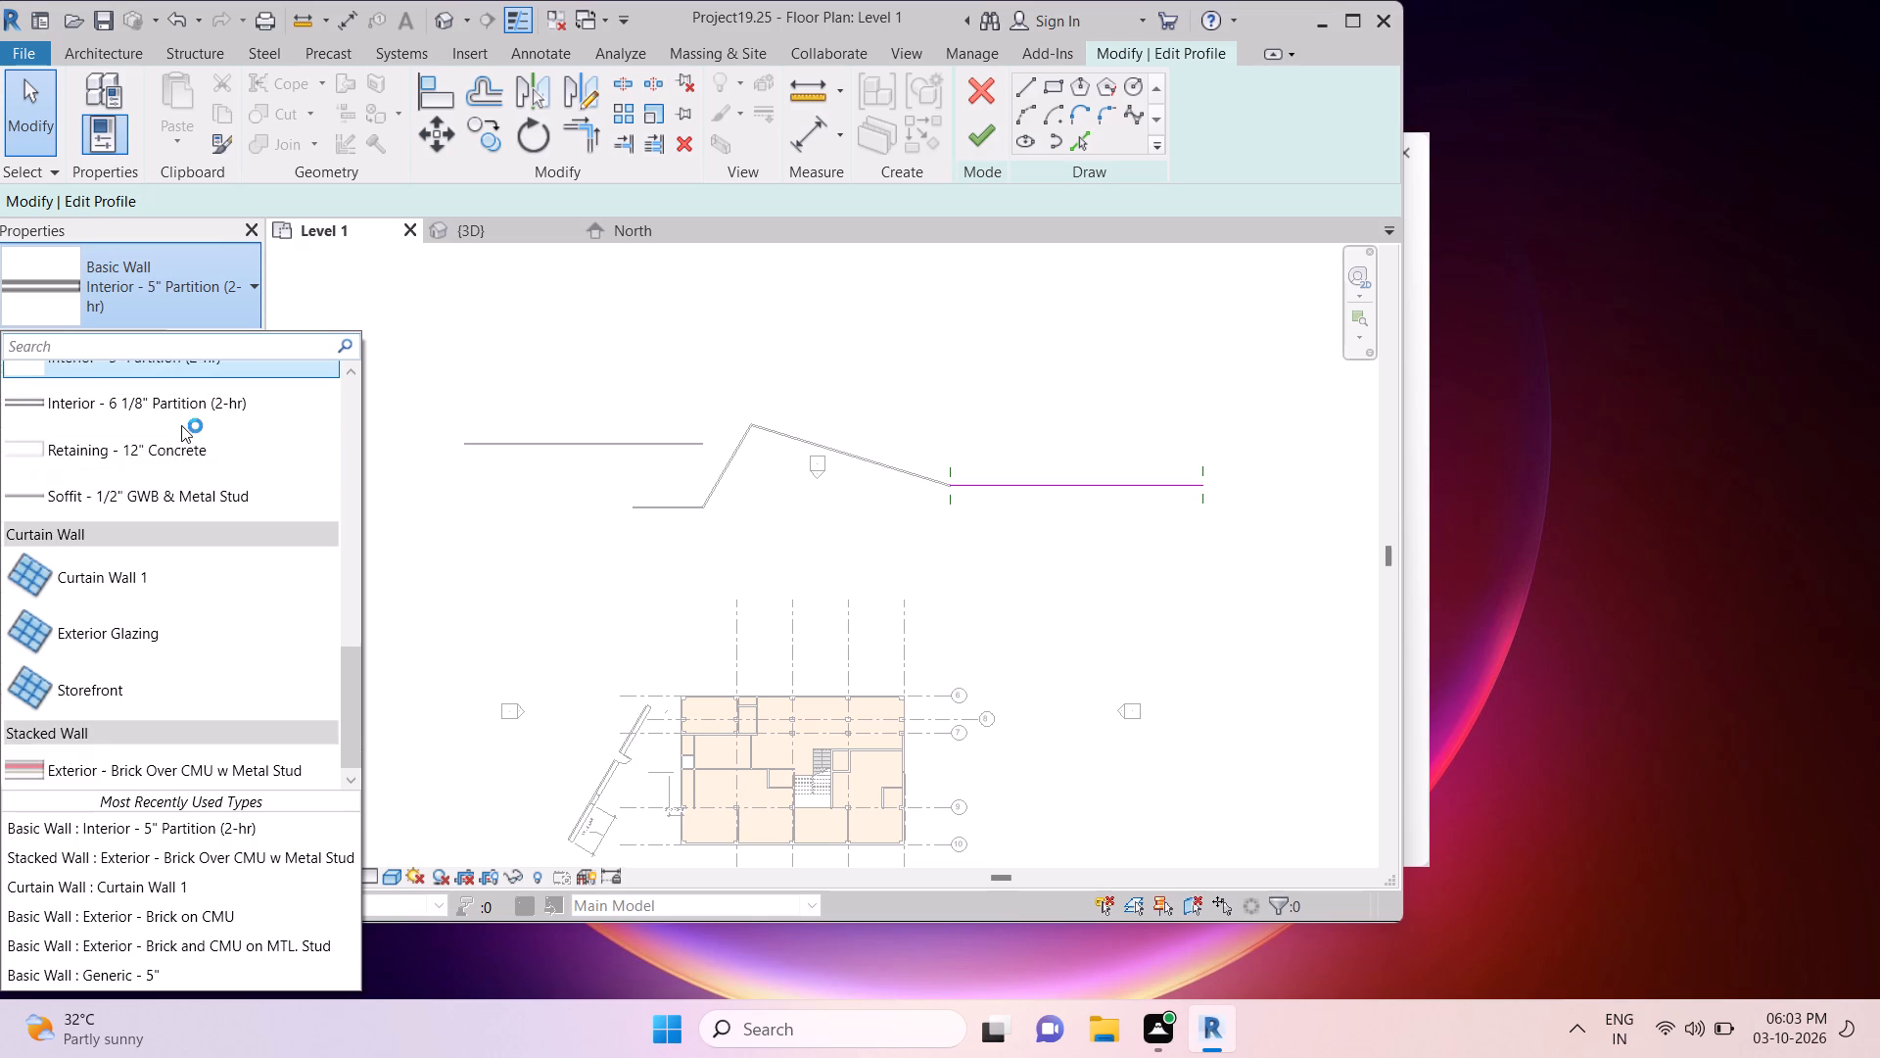
scroll(181, 425, "down", 1)
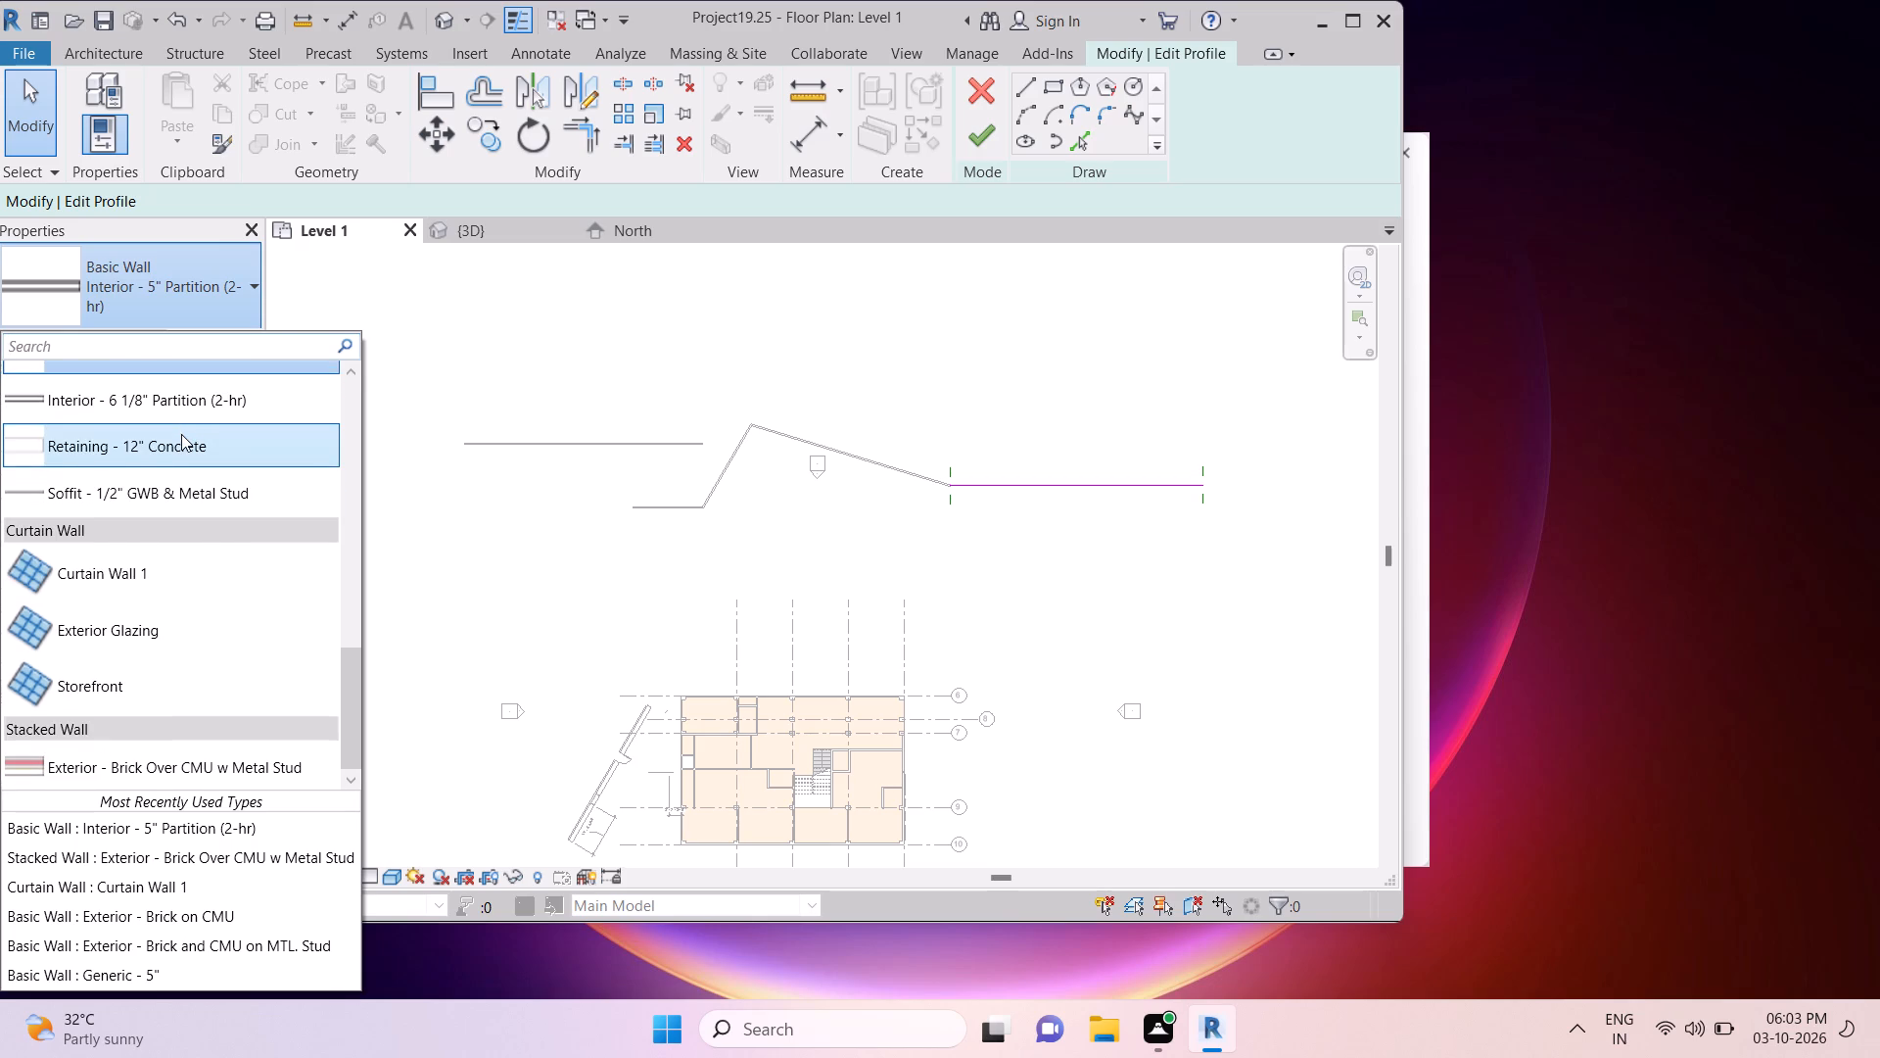
scroll(176, 440, "up", 18)
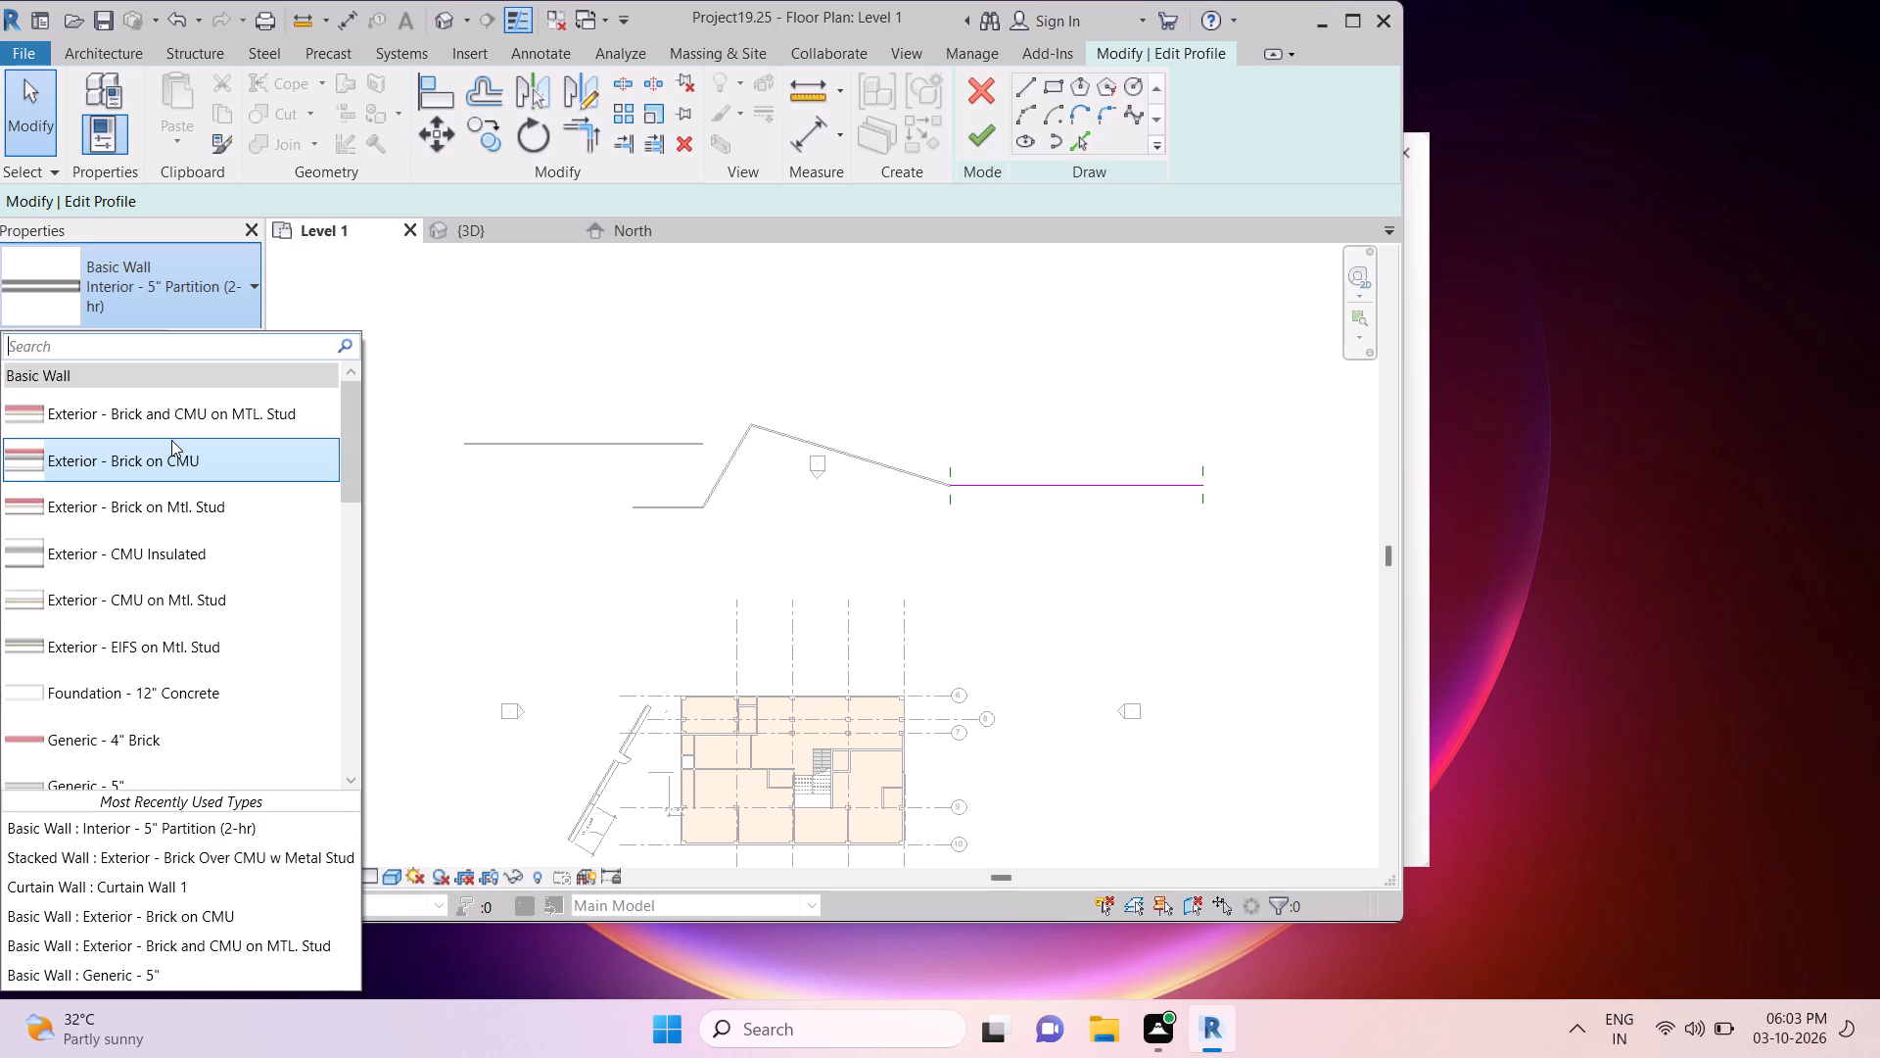
left_click_drag(178, 414, 188, 409)
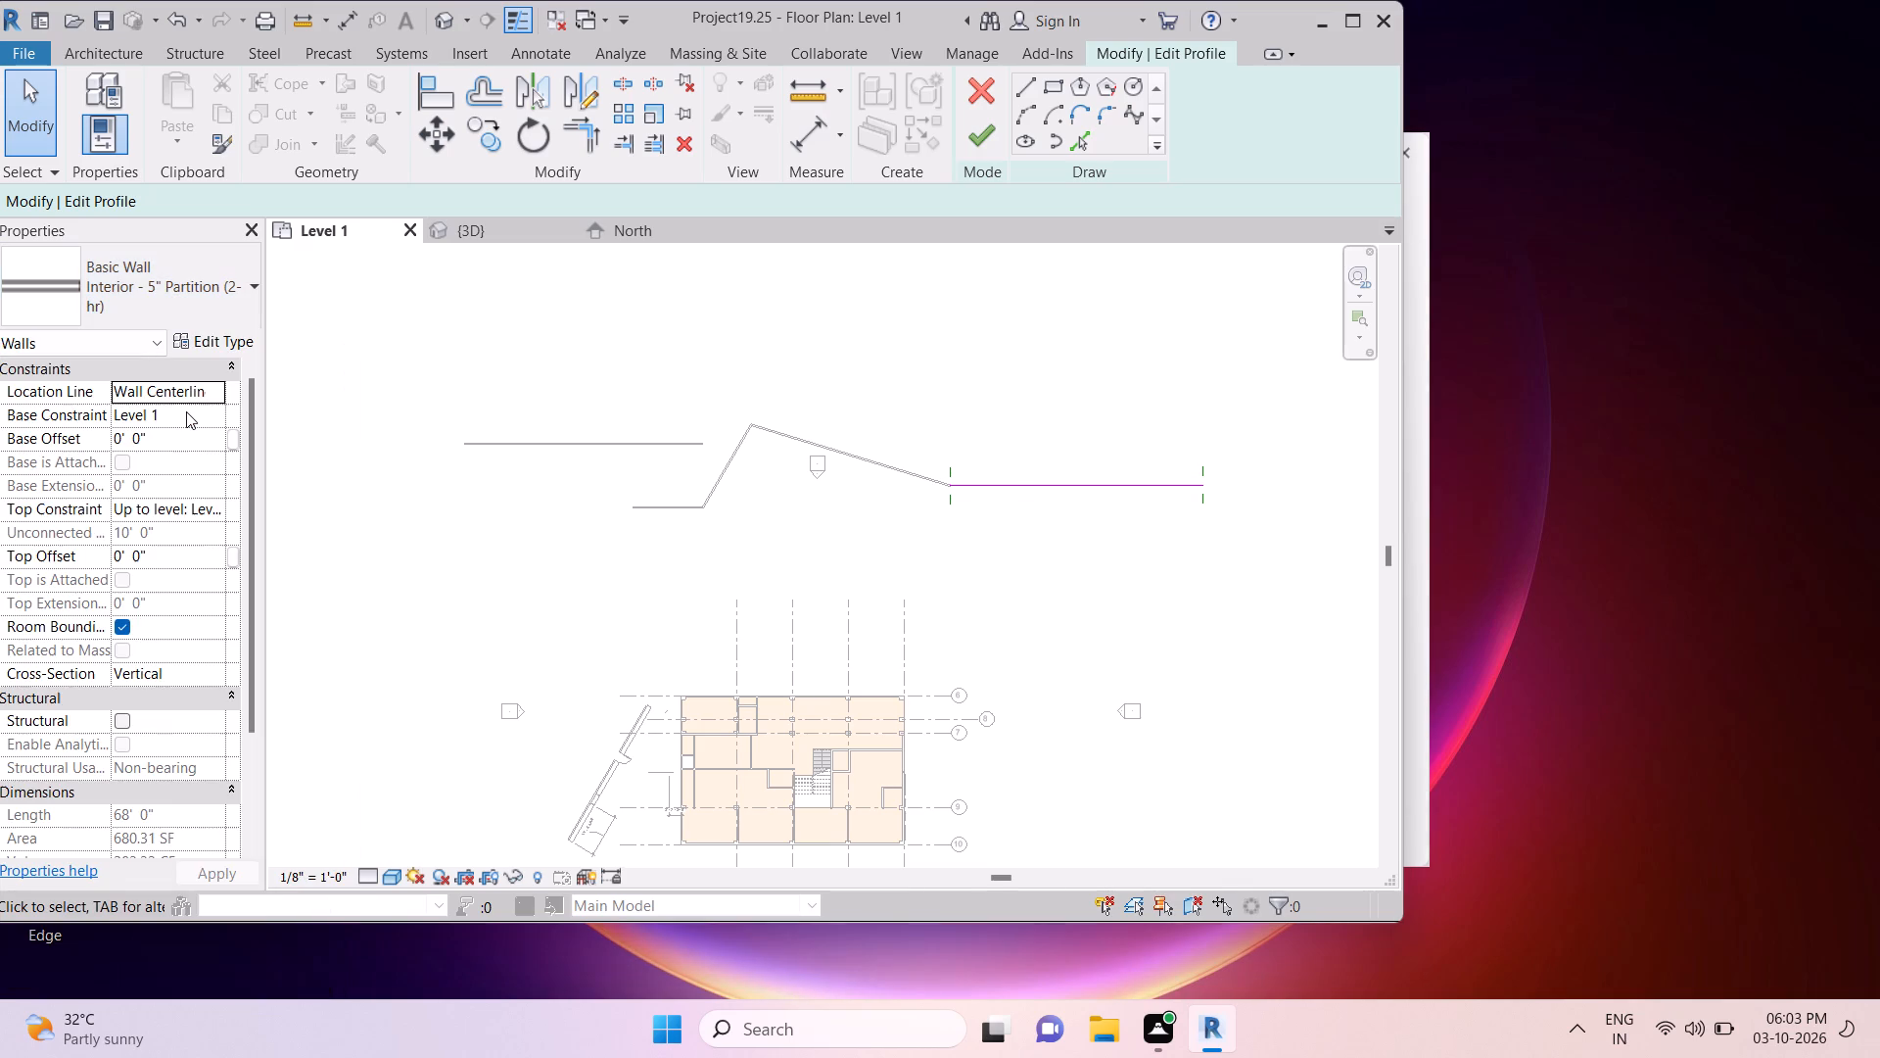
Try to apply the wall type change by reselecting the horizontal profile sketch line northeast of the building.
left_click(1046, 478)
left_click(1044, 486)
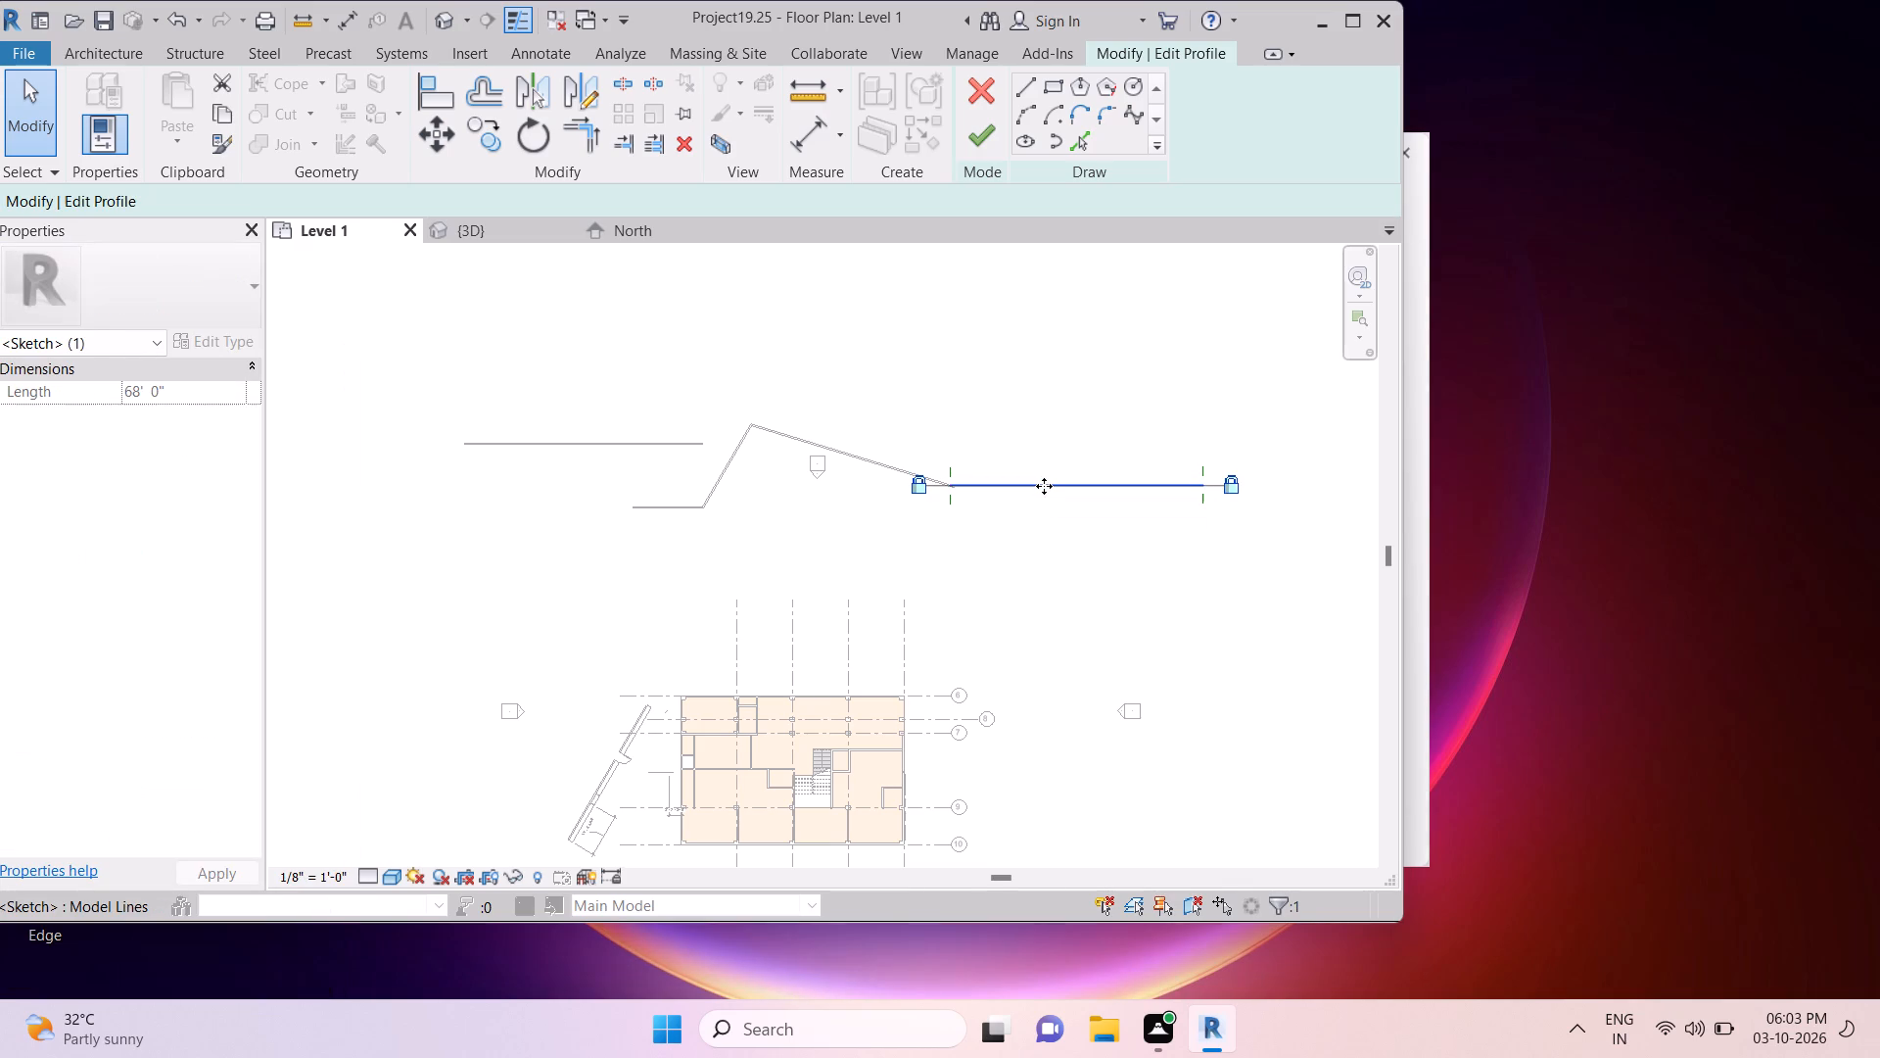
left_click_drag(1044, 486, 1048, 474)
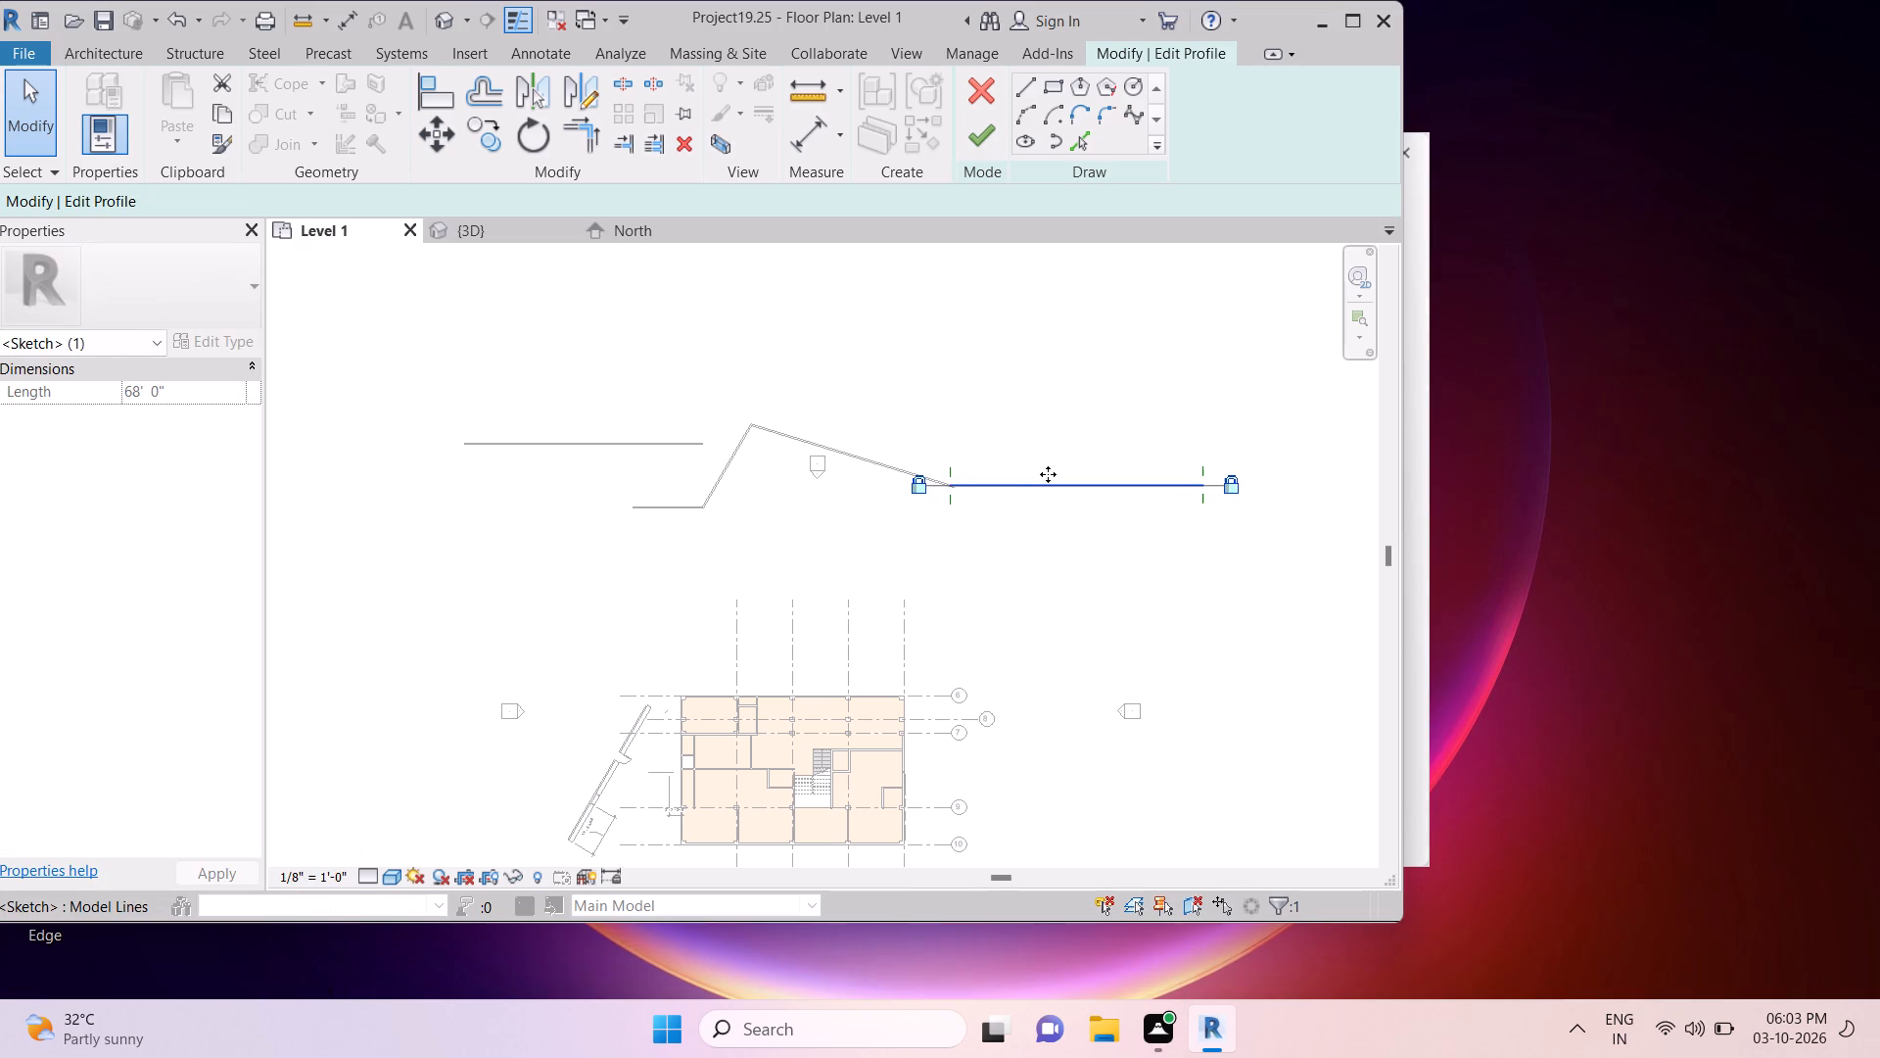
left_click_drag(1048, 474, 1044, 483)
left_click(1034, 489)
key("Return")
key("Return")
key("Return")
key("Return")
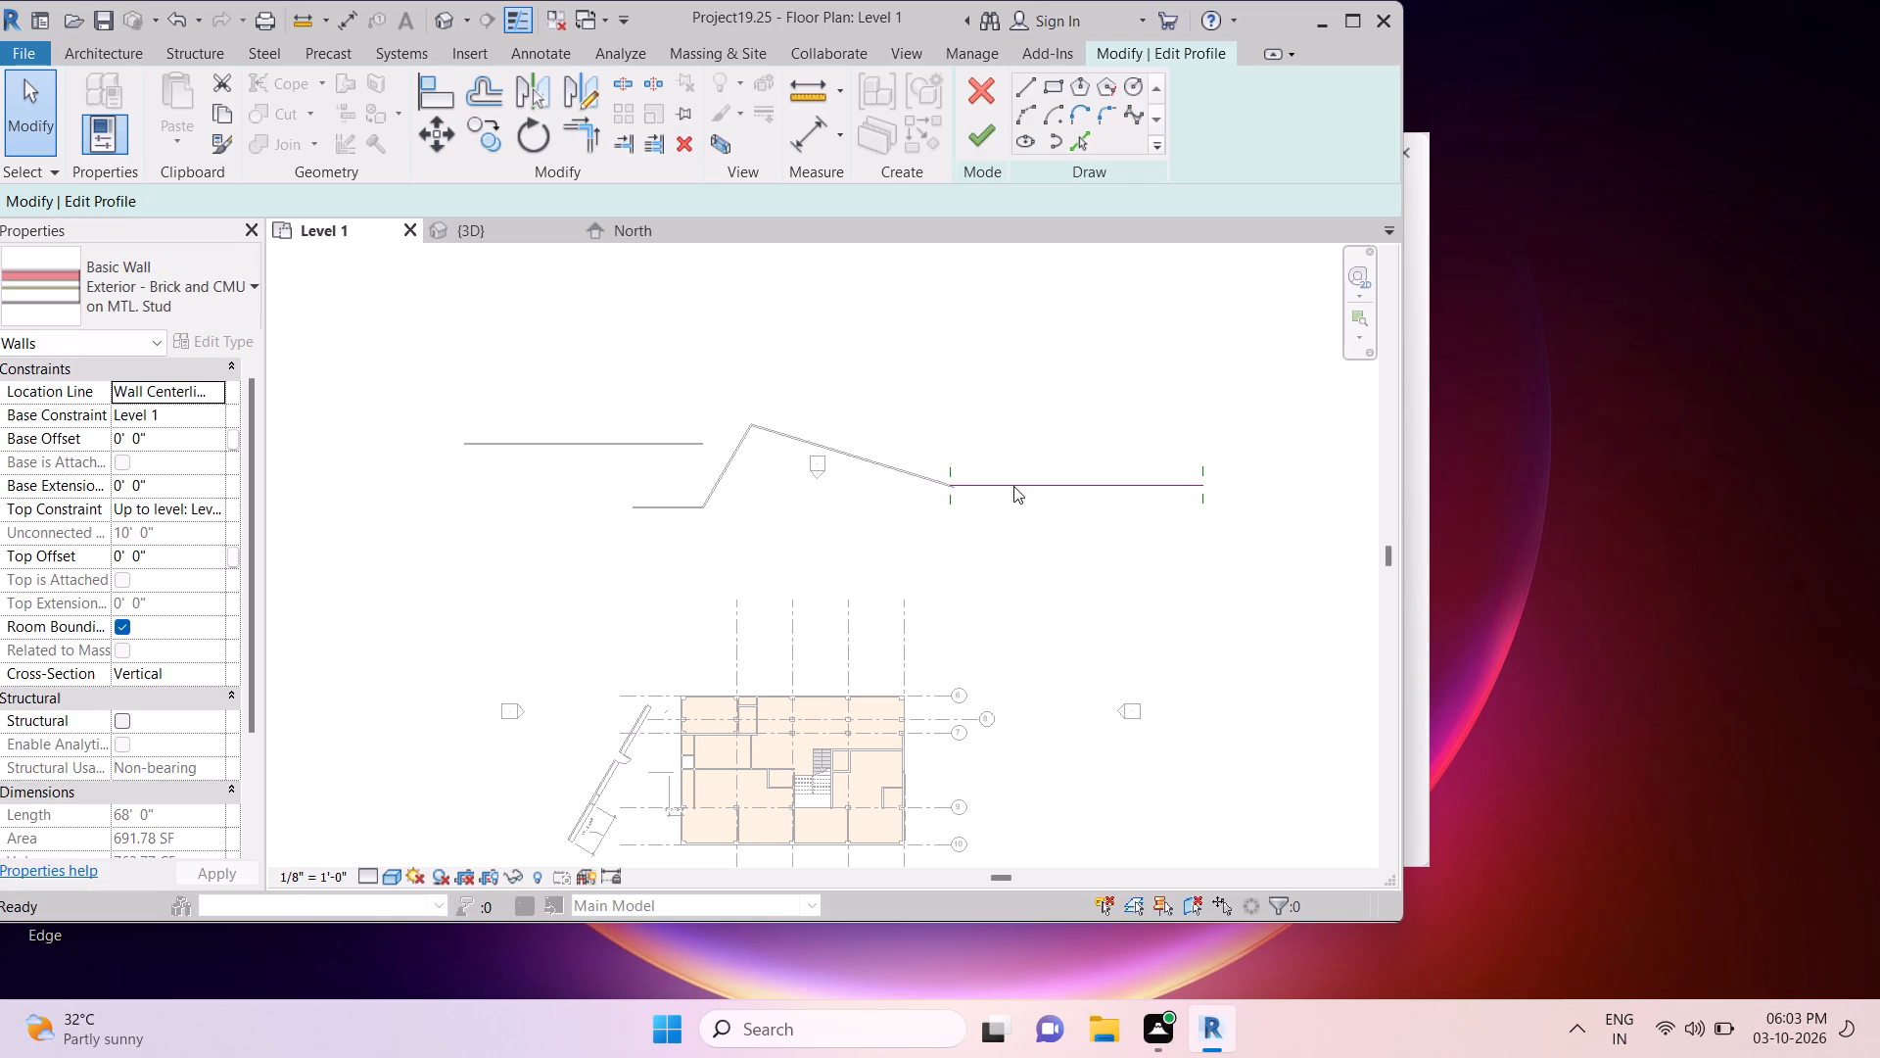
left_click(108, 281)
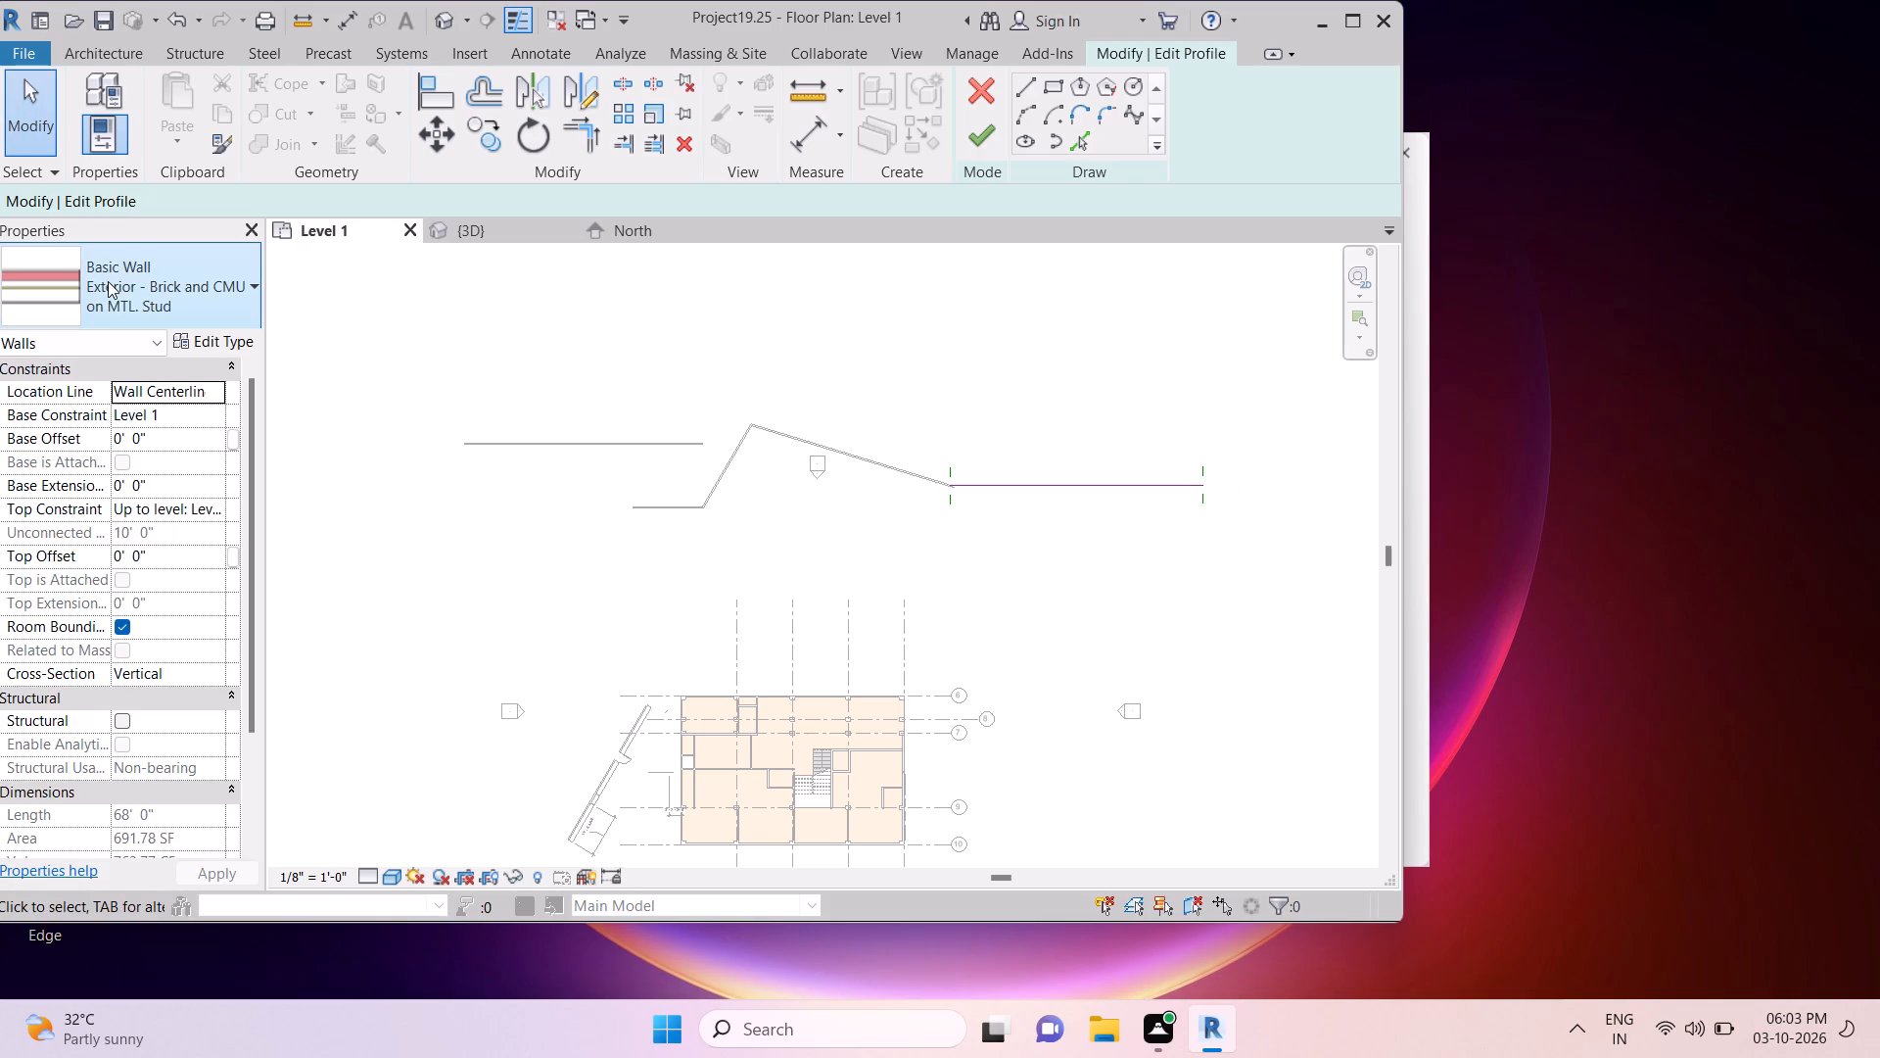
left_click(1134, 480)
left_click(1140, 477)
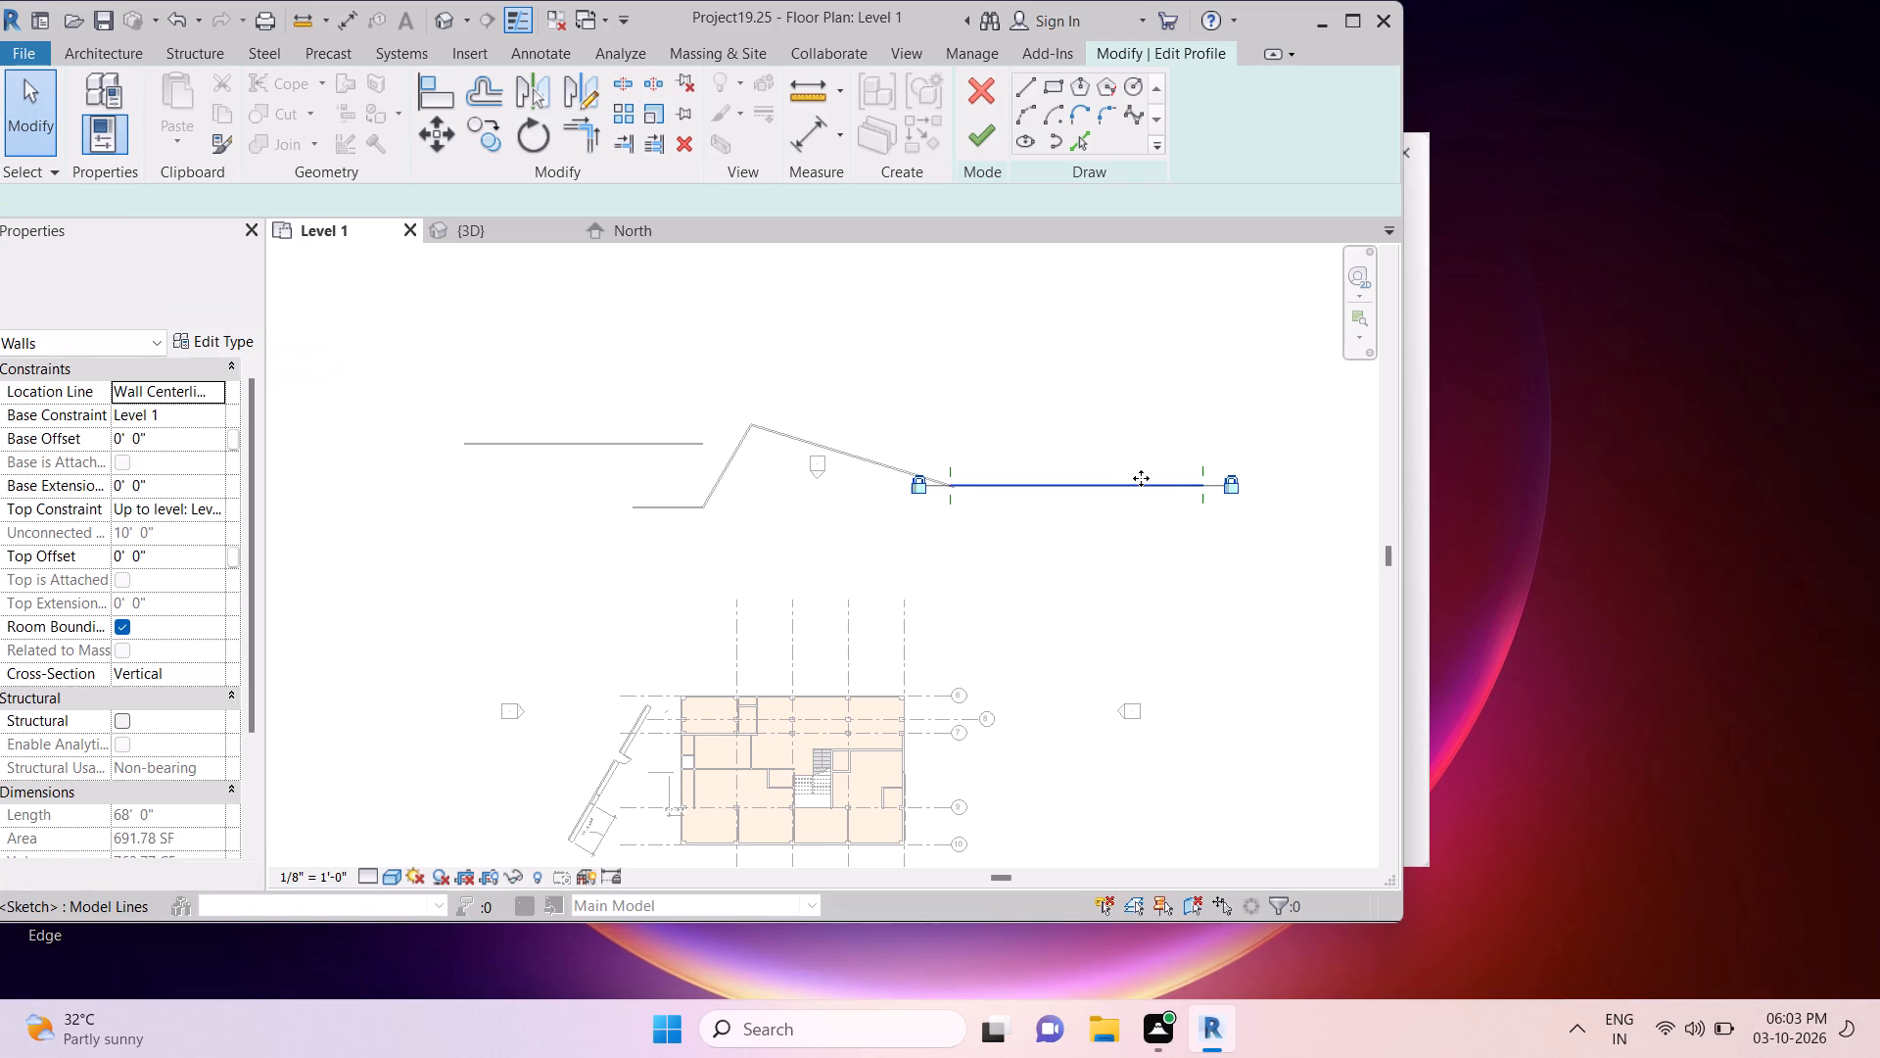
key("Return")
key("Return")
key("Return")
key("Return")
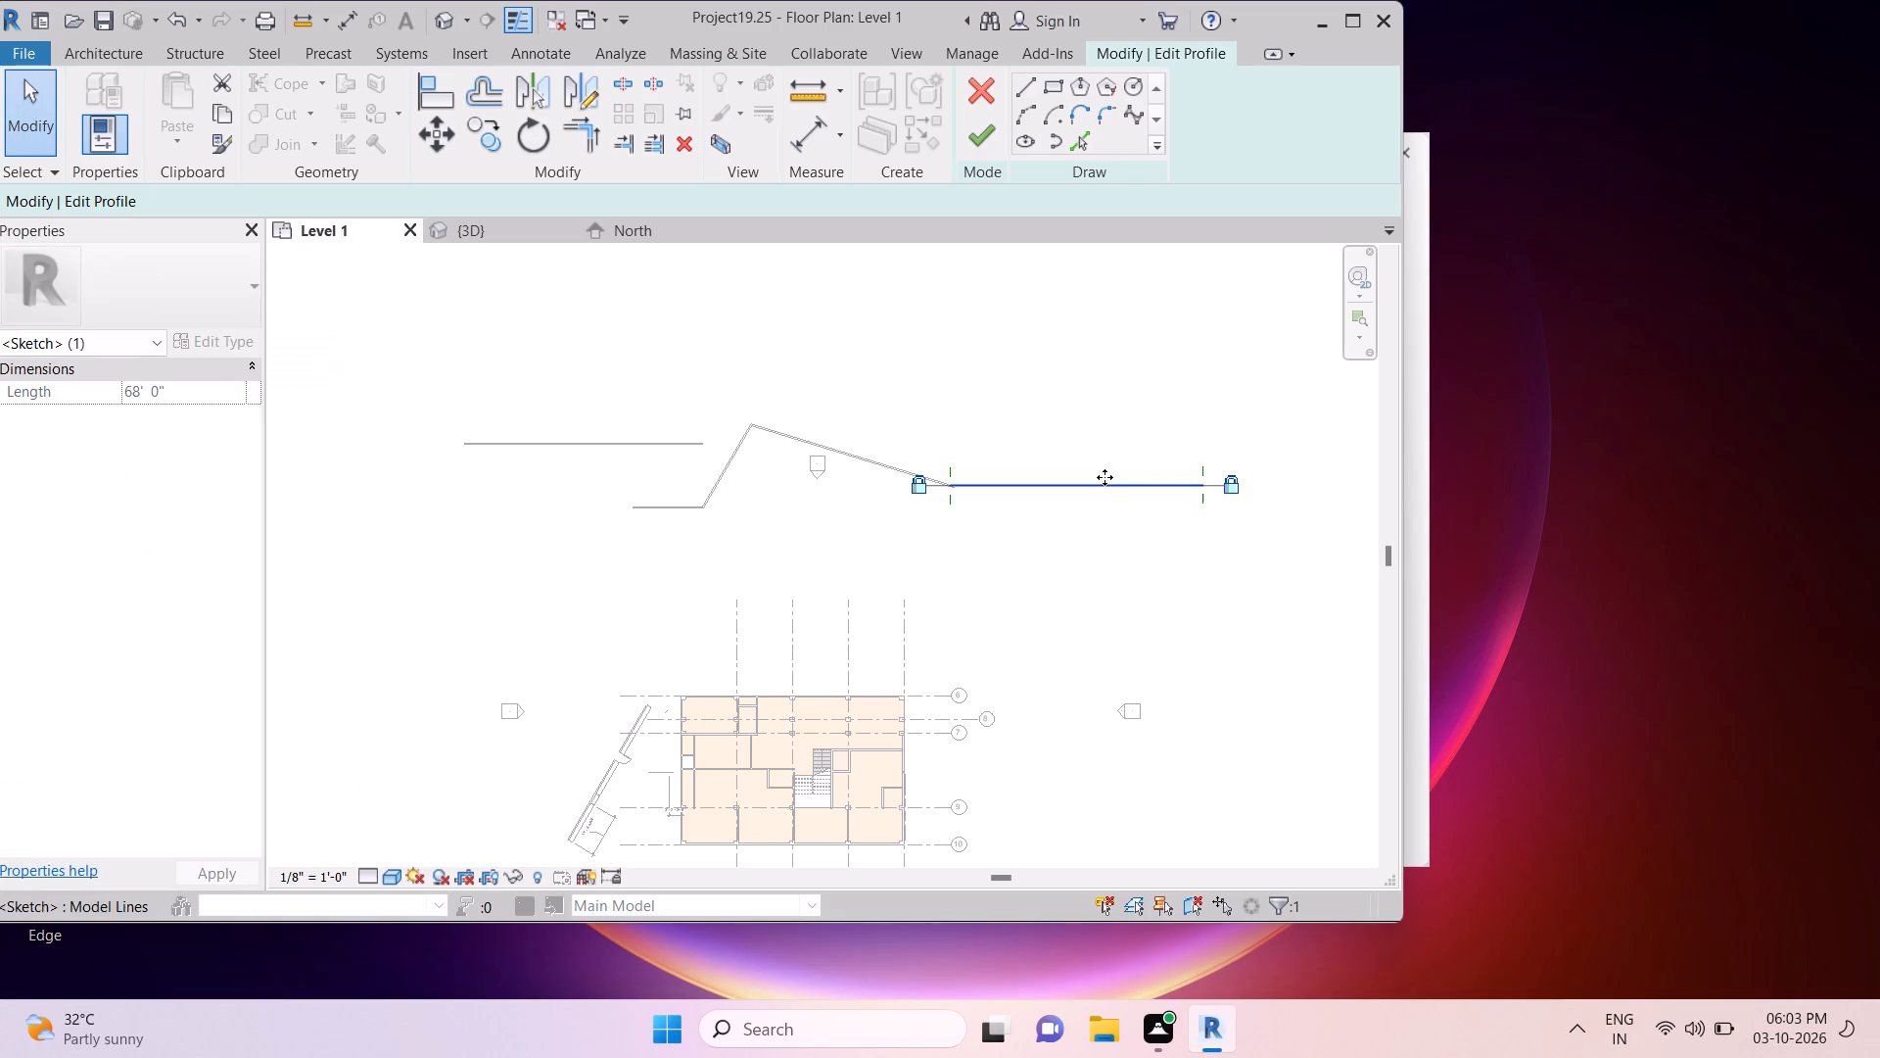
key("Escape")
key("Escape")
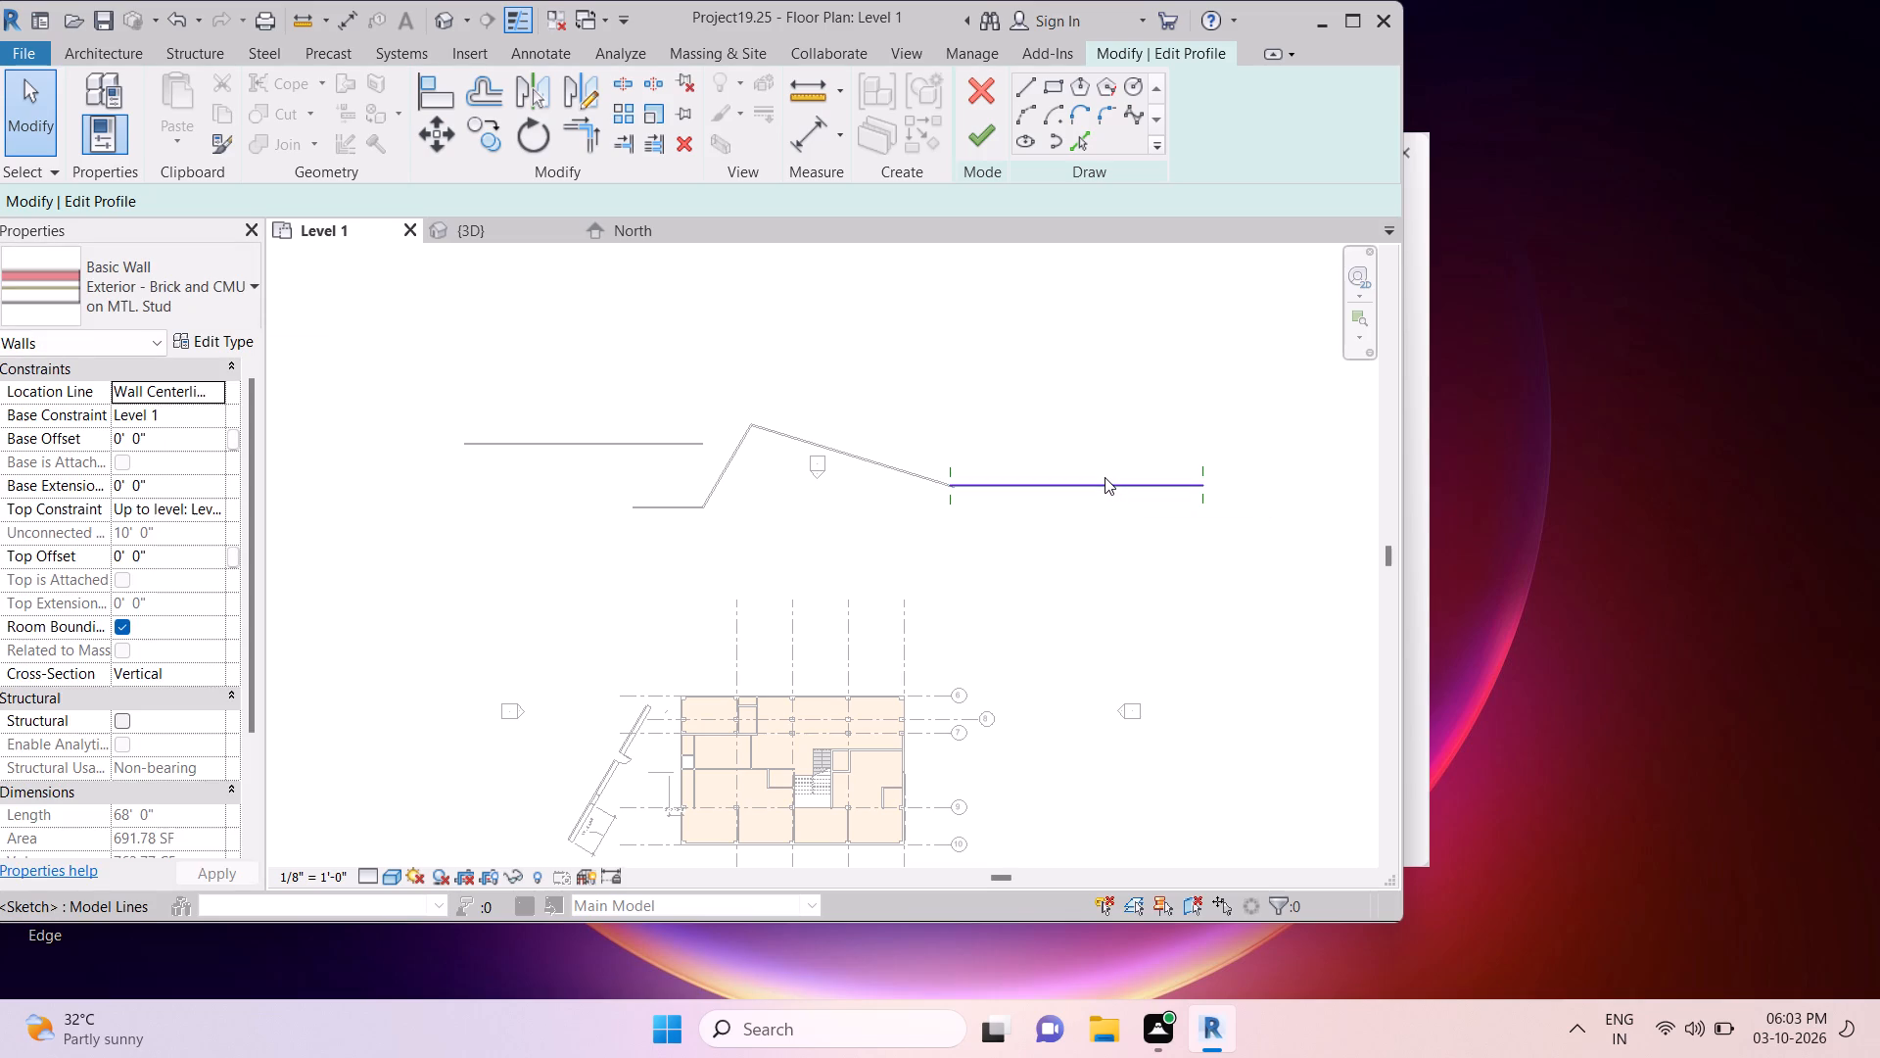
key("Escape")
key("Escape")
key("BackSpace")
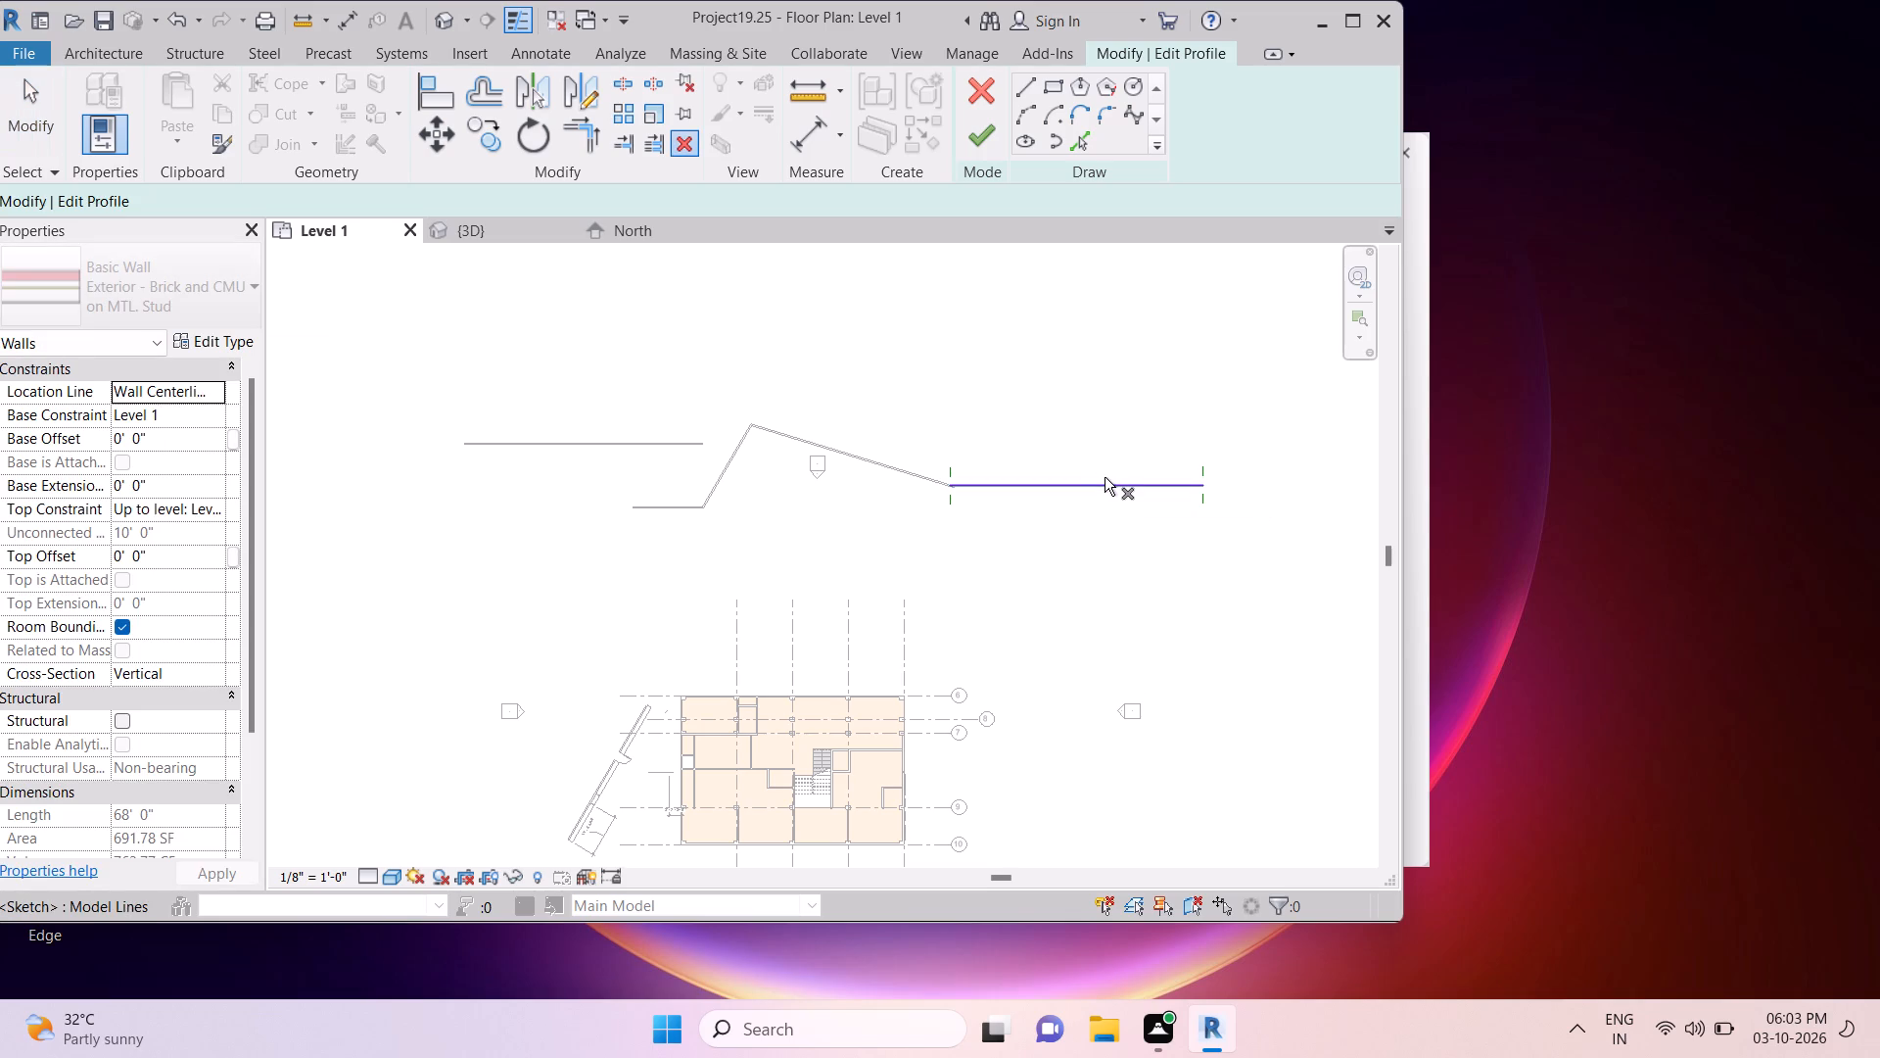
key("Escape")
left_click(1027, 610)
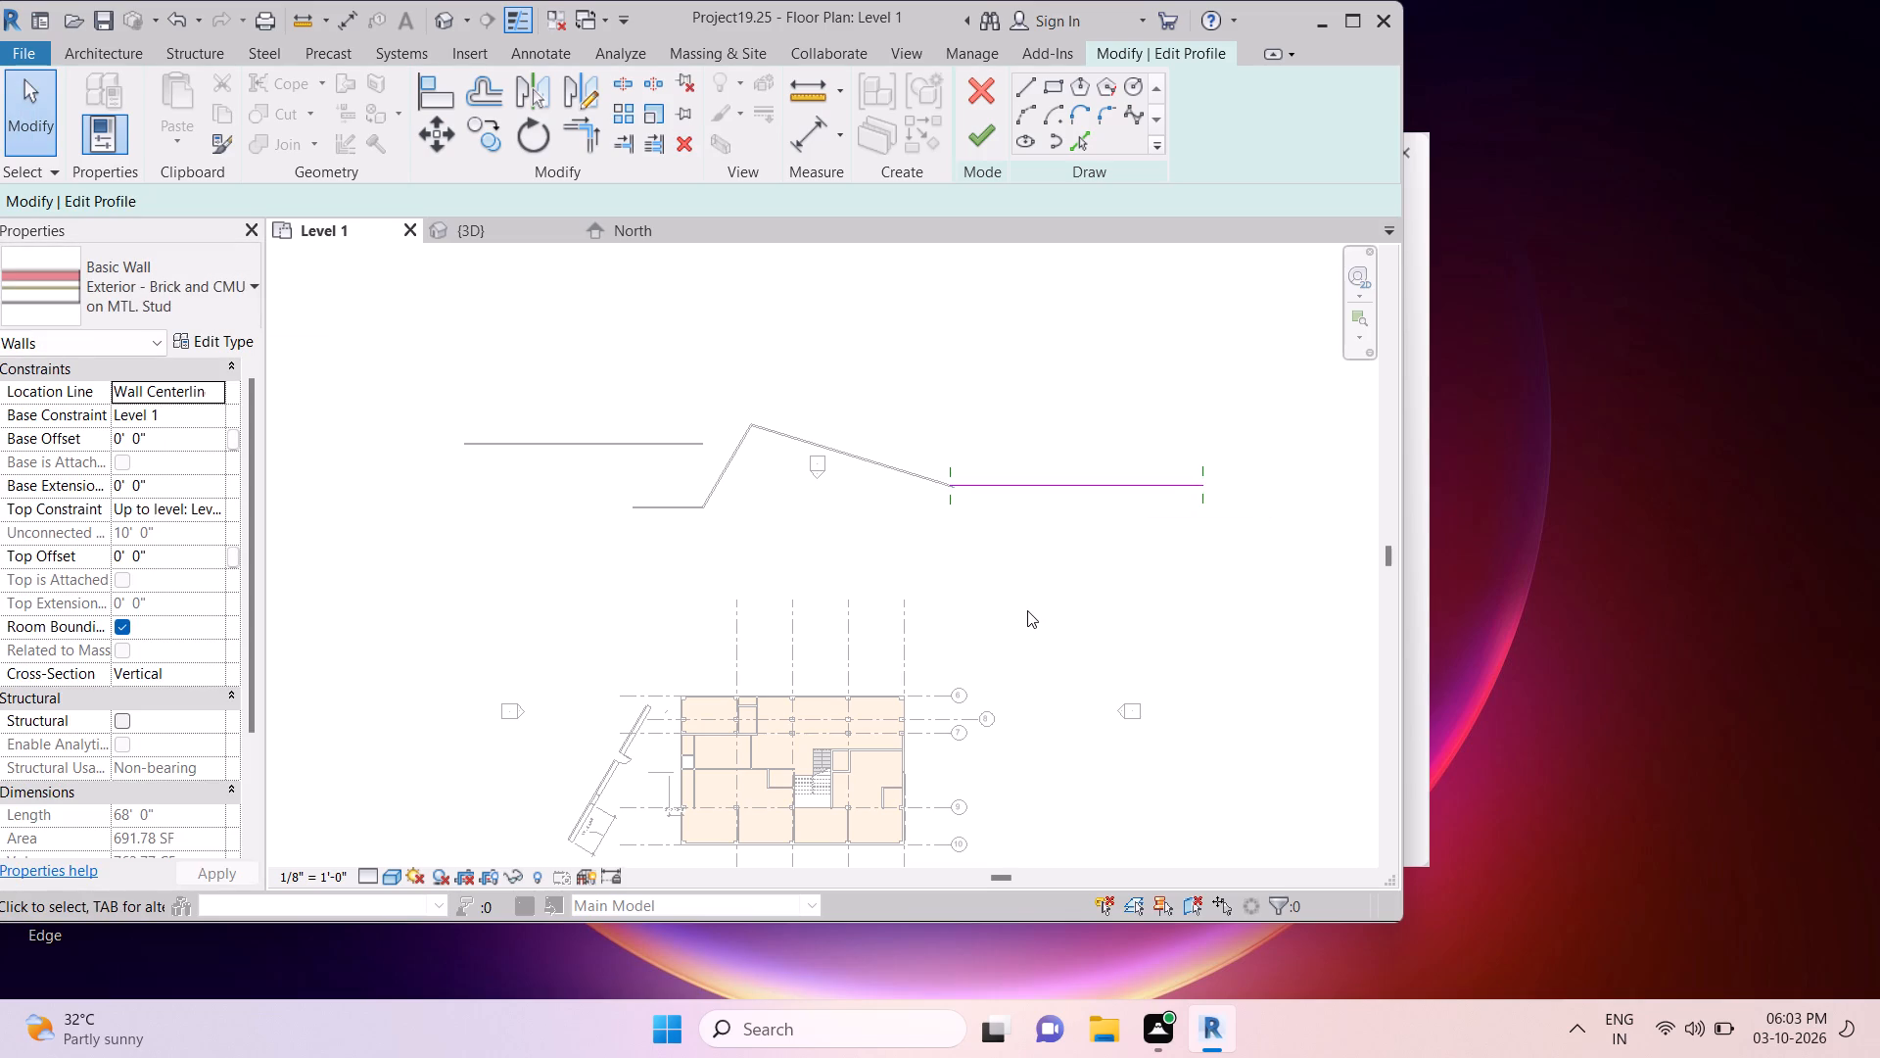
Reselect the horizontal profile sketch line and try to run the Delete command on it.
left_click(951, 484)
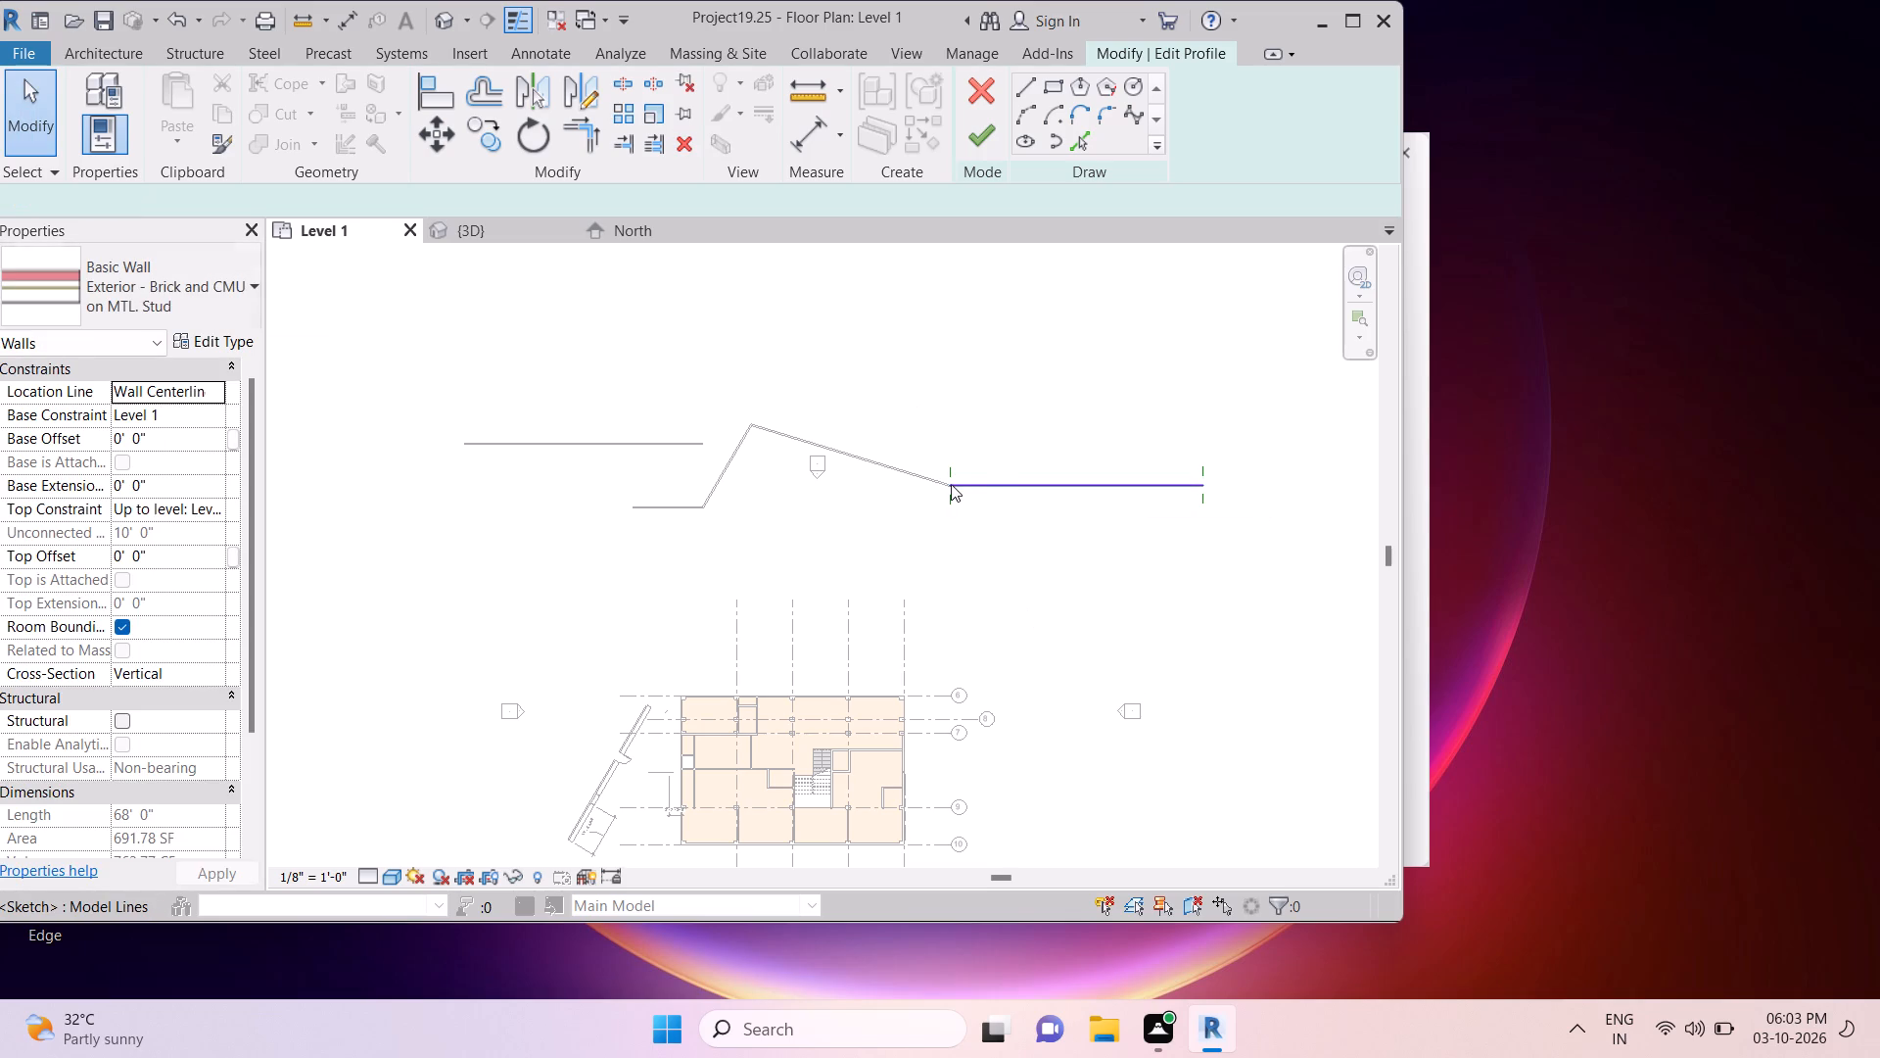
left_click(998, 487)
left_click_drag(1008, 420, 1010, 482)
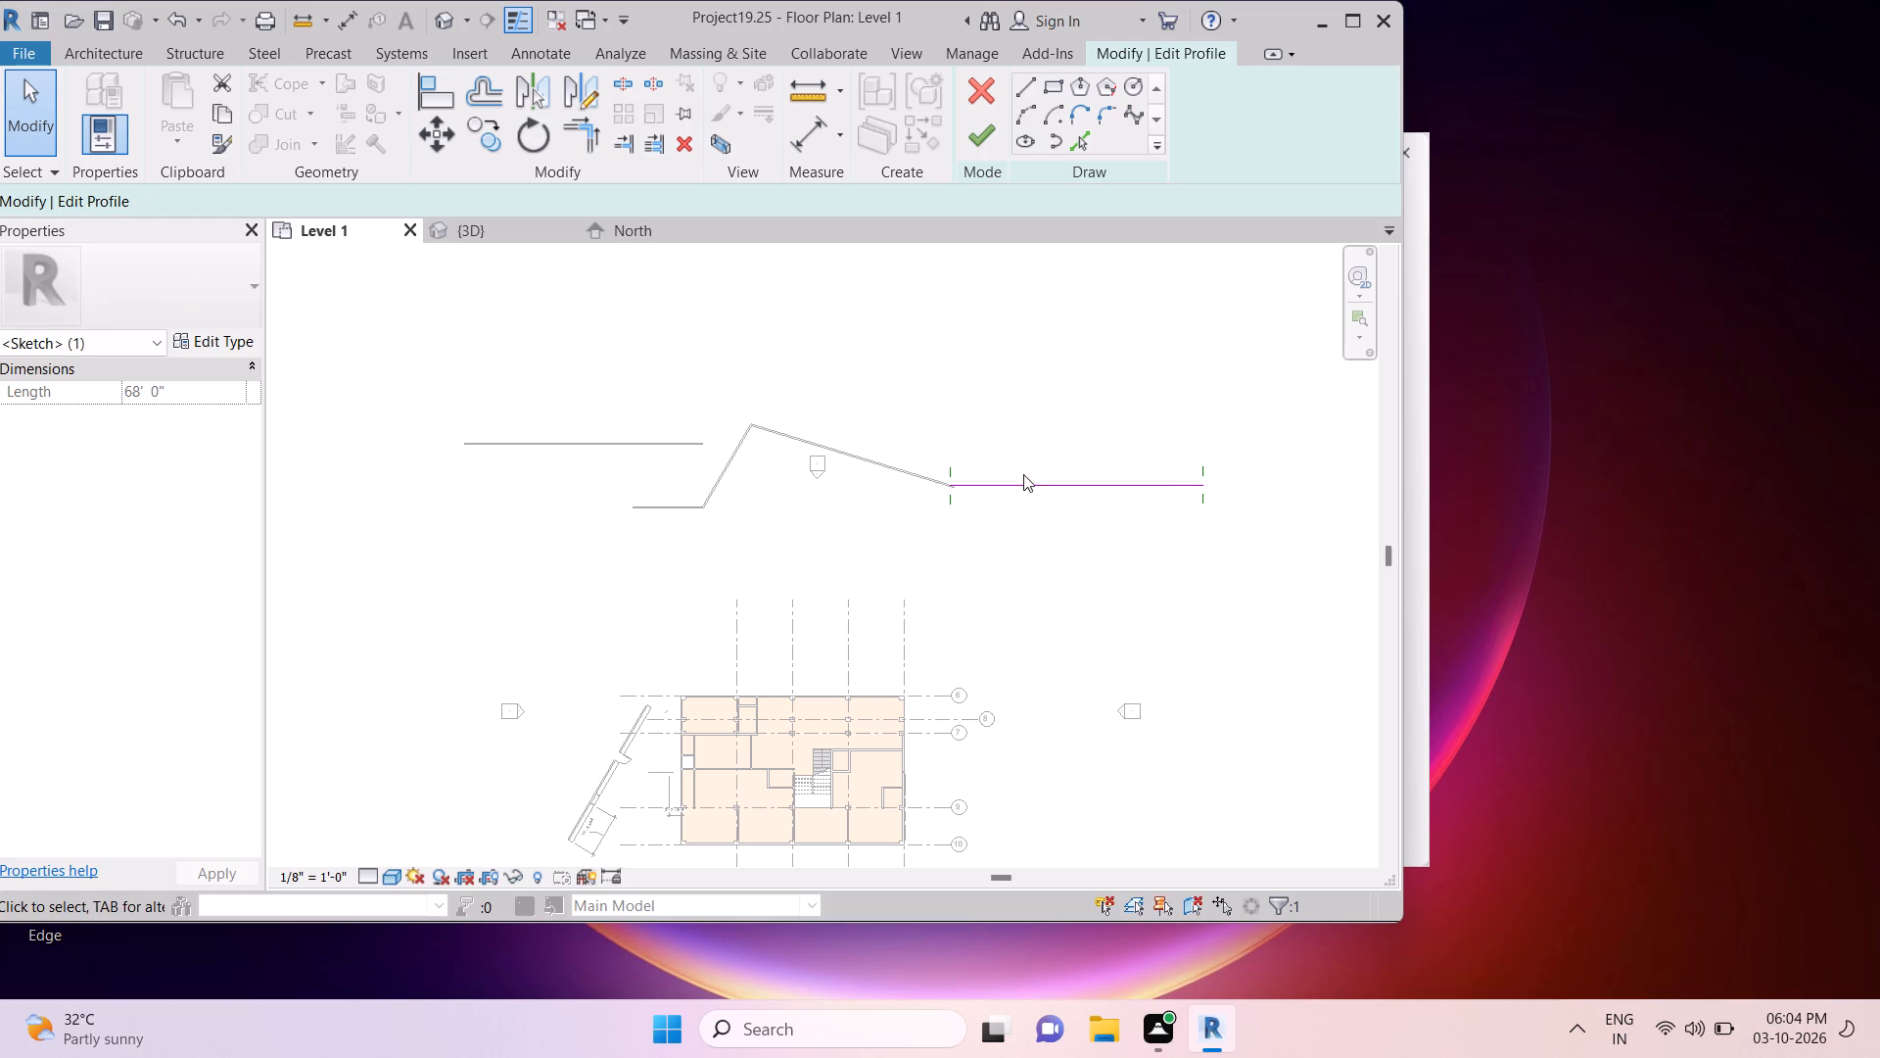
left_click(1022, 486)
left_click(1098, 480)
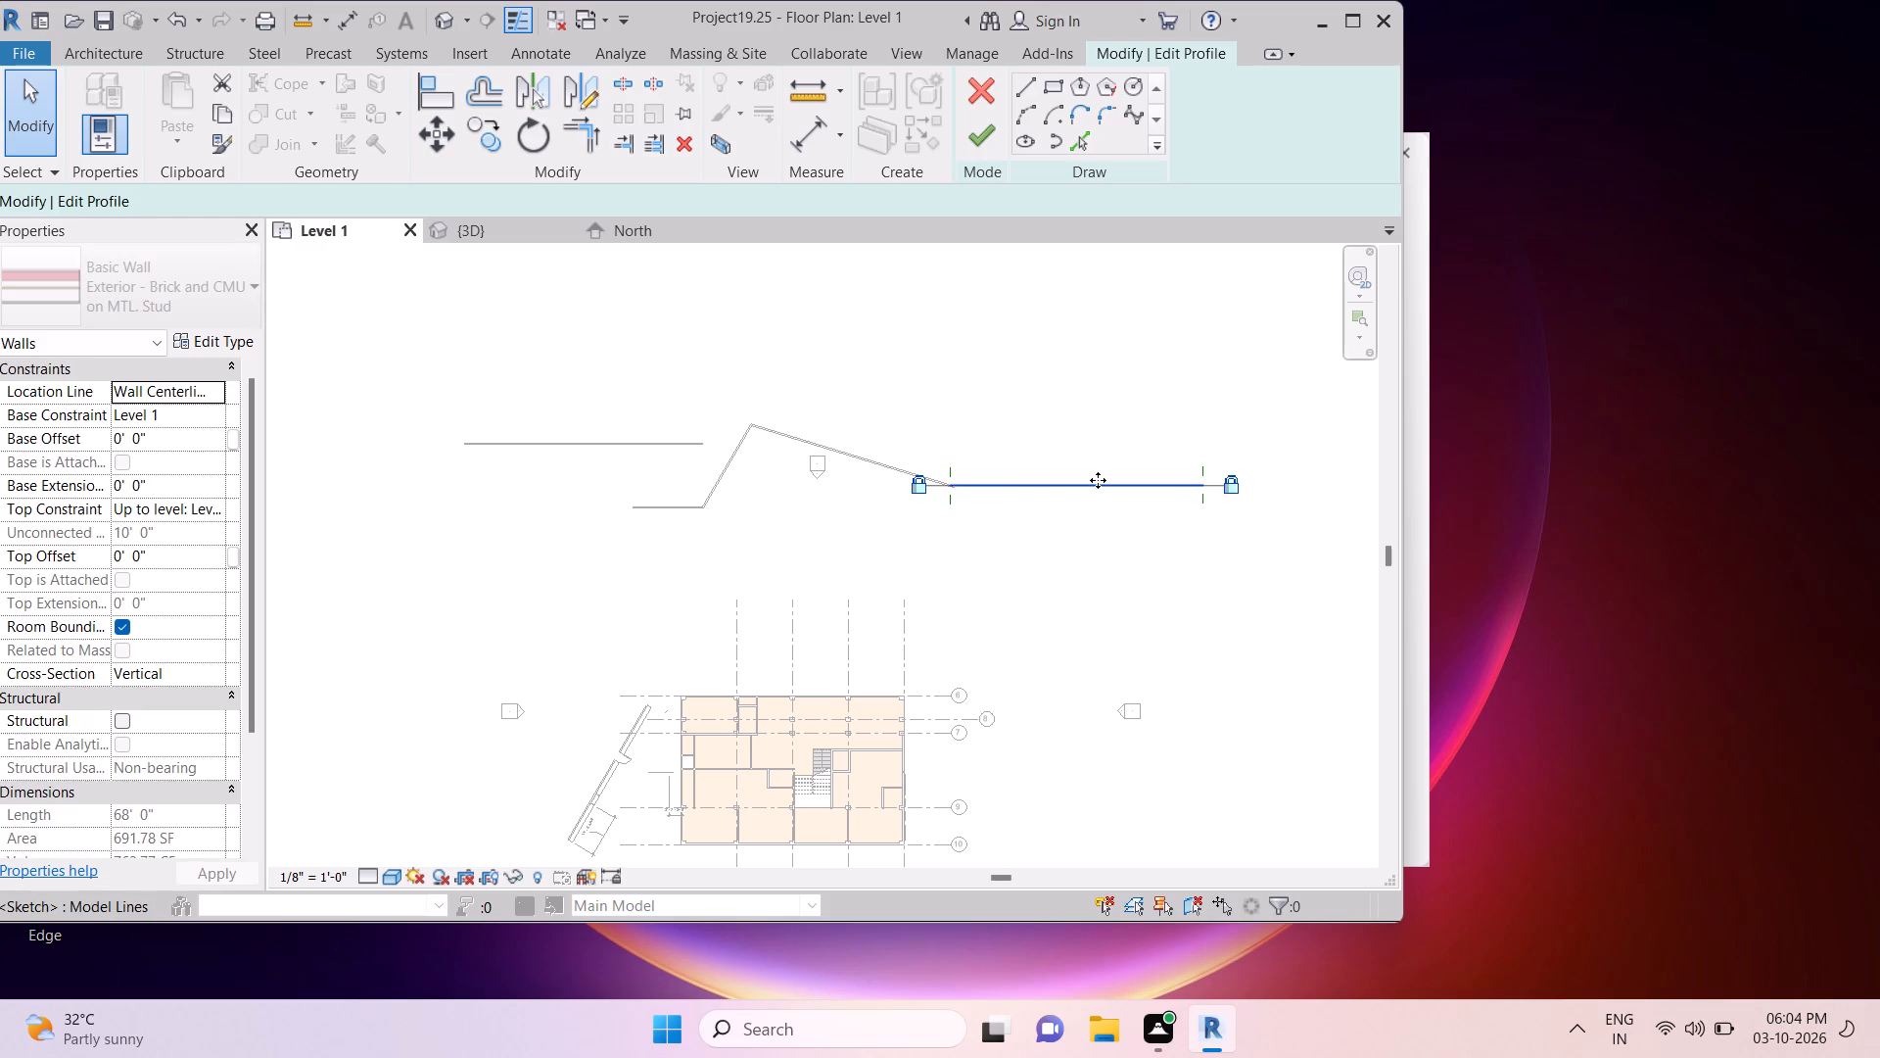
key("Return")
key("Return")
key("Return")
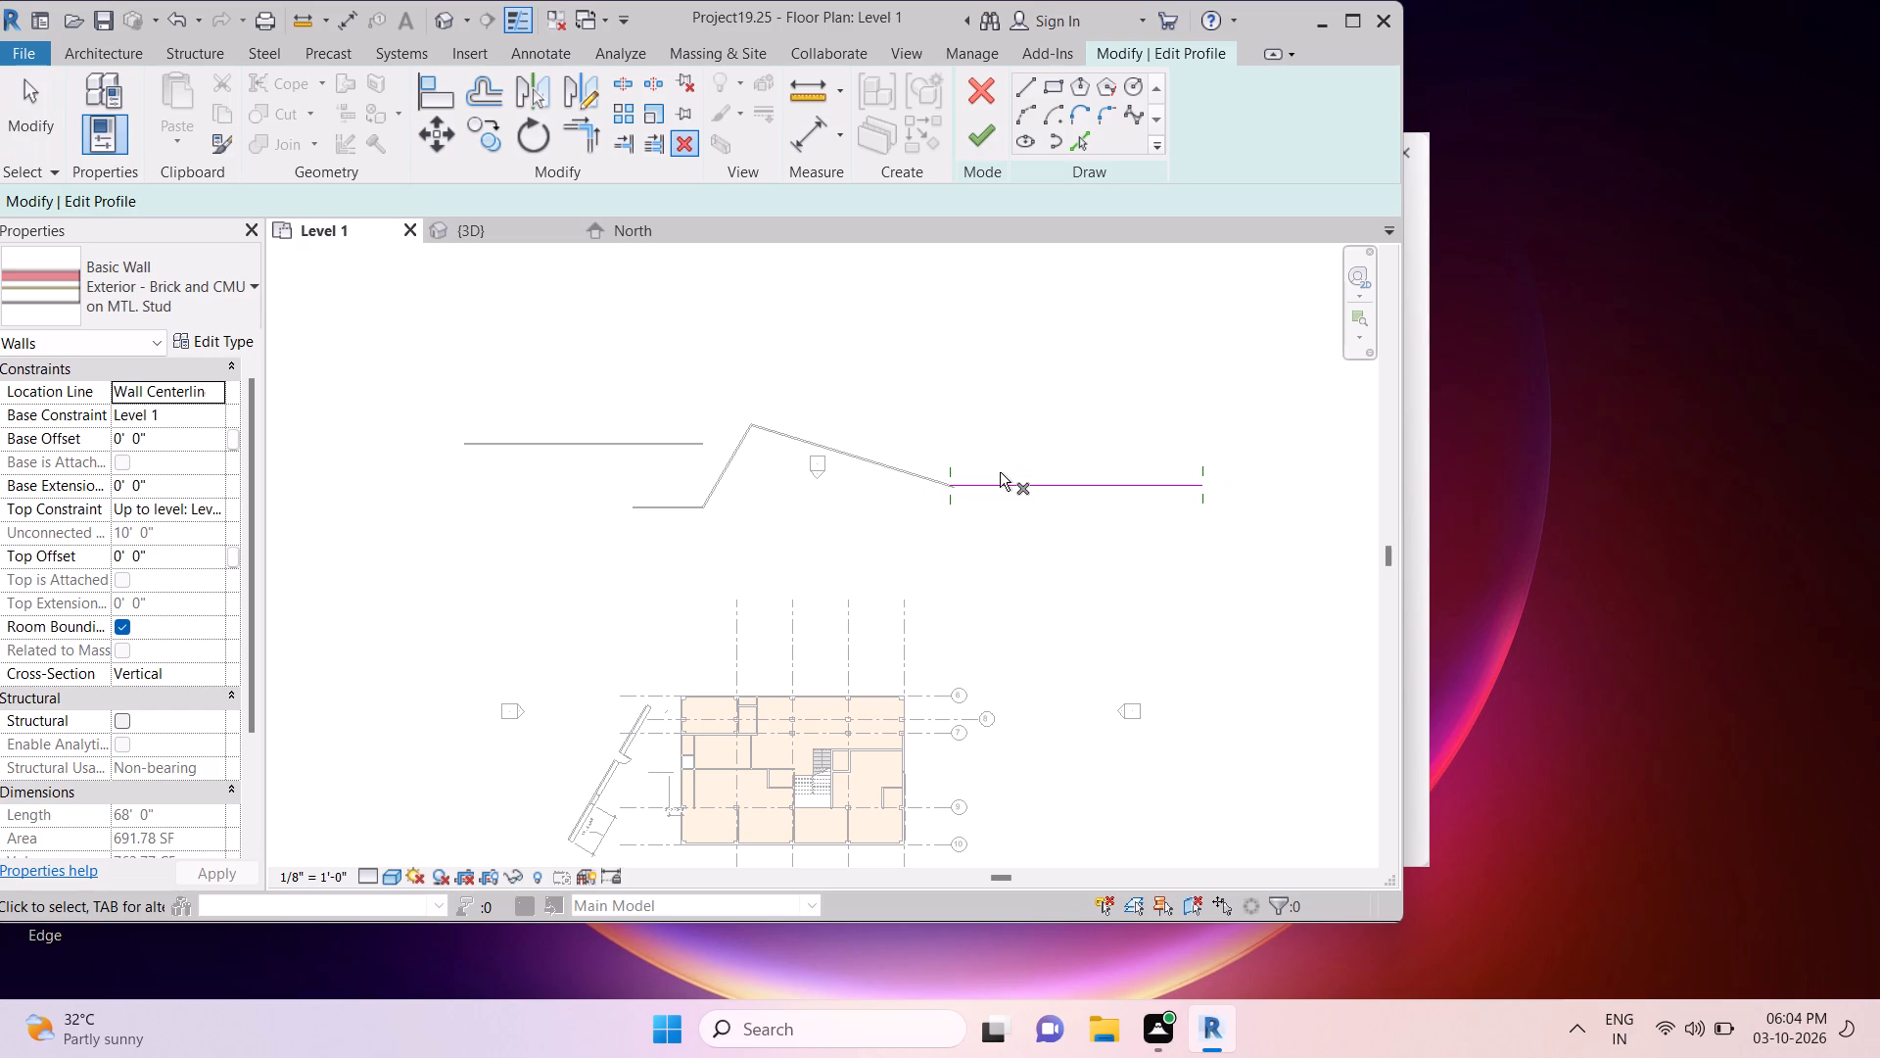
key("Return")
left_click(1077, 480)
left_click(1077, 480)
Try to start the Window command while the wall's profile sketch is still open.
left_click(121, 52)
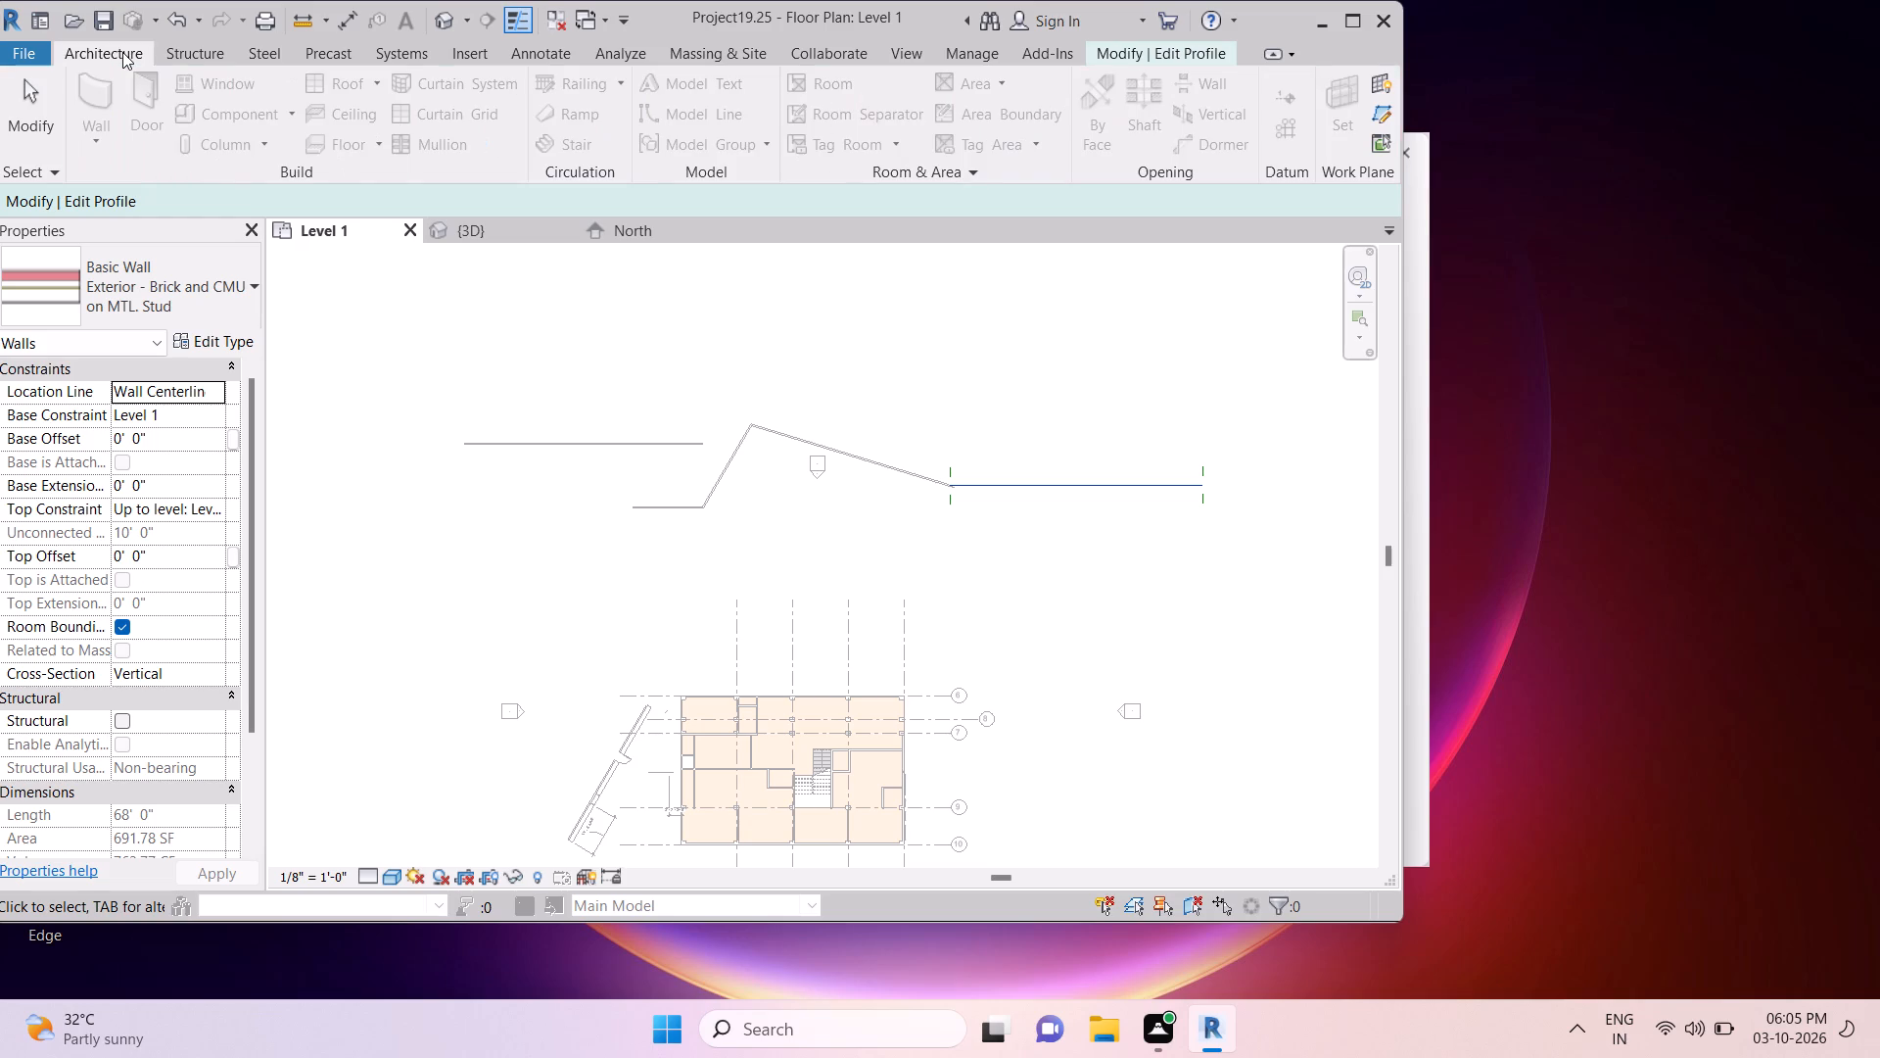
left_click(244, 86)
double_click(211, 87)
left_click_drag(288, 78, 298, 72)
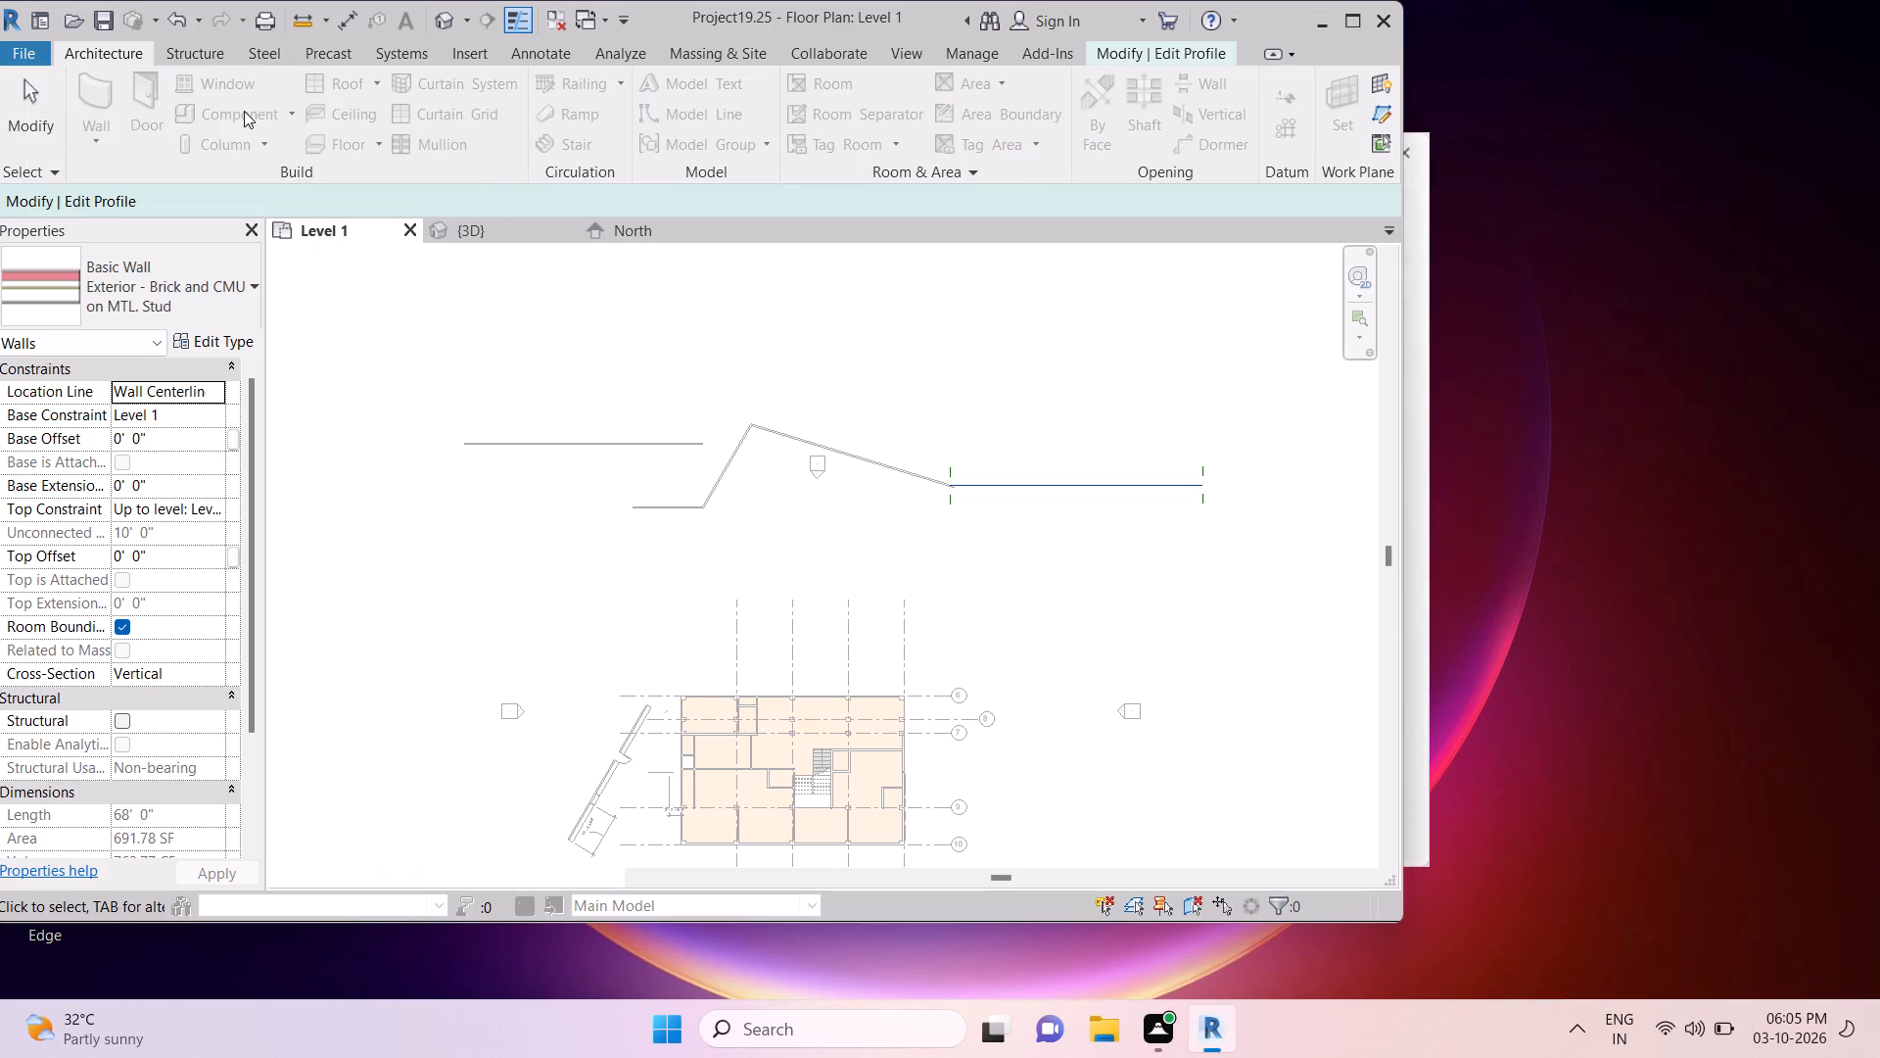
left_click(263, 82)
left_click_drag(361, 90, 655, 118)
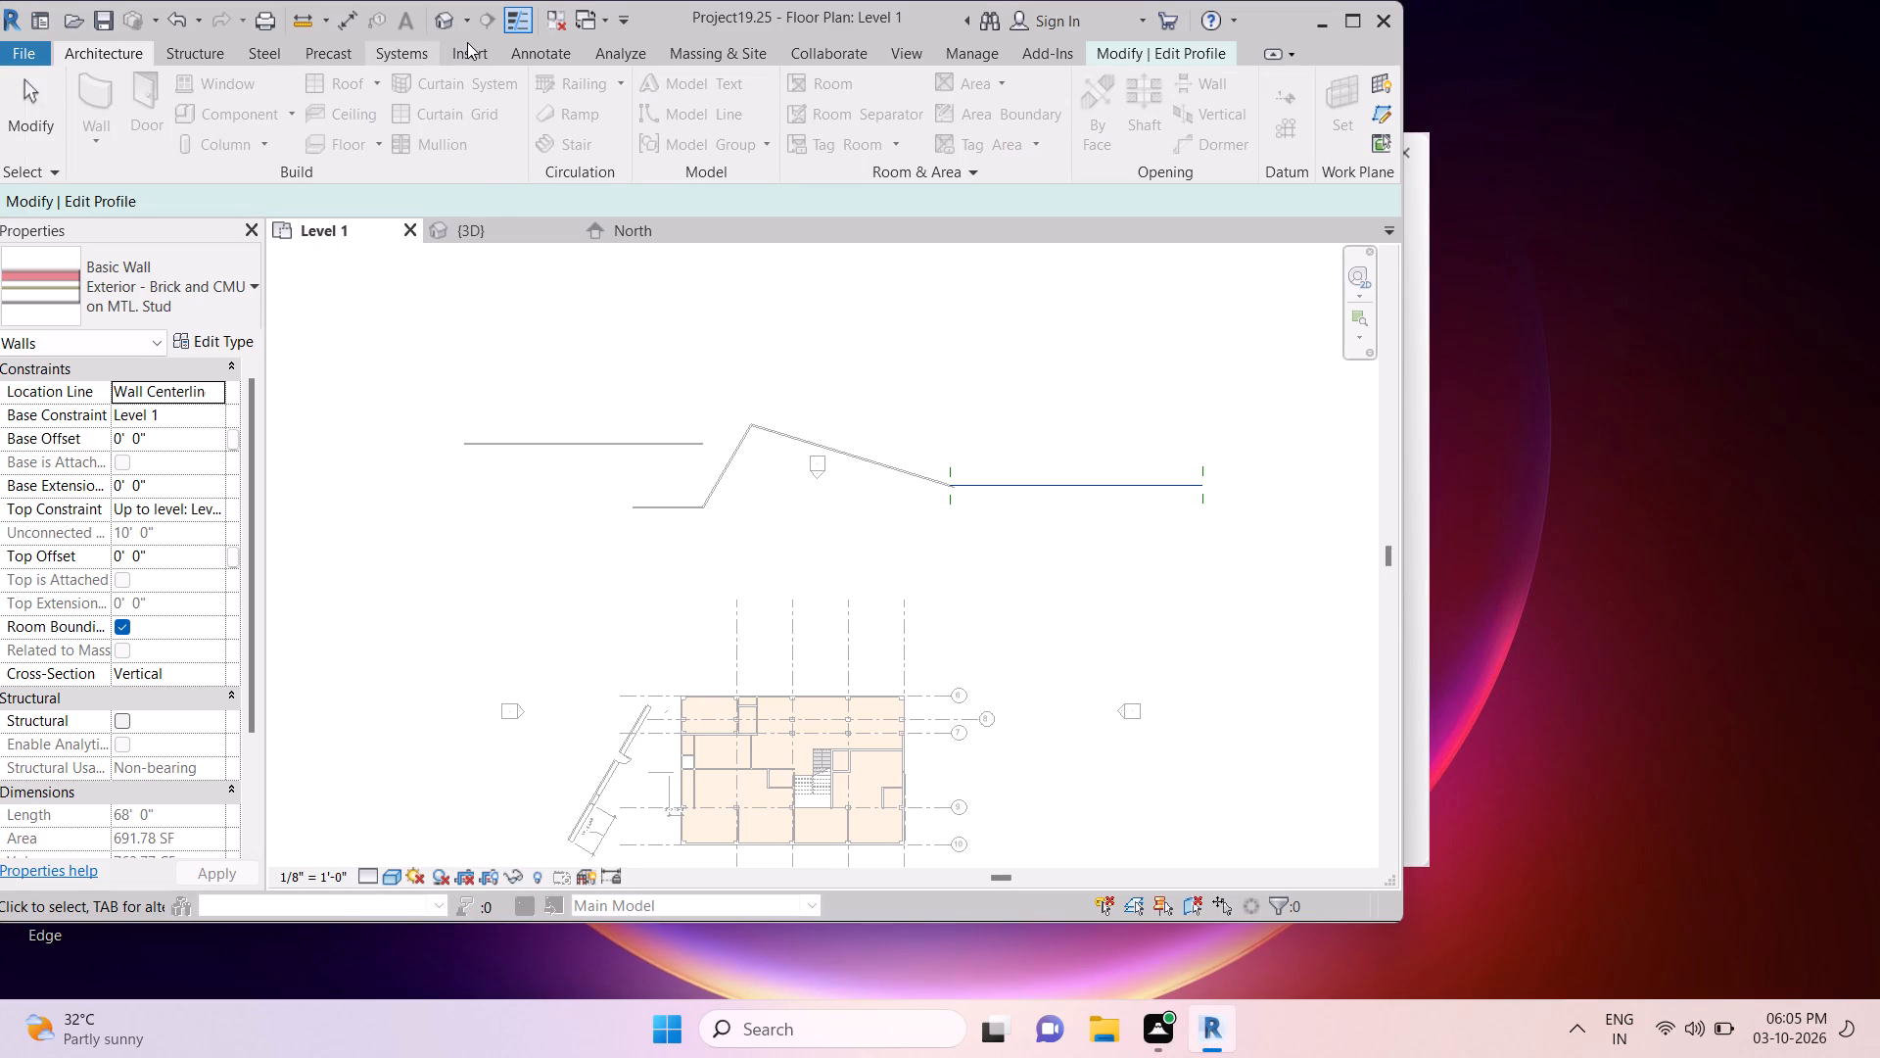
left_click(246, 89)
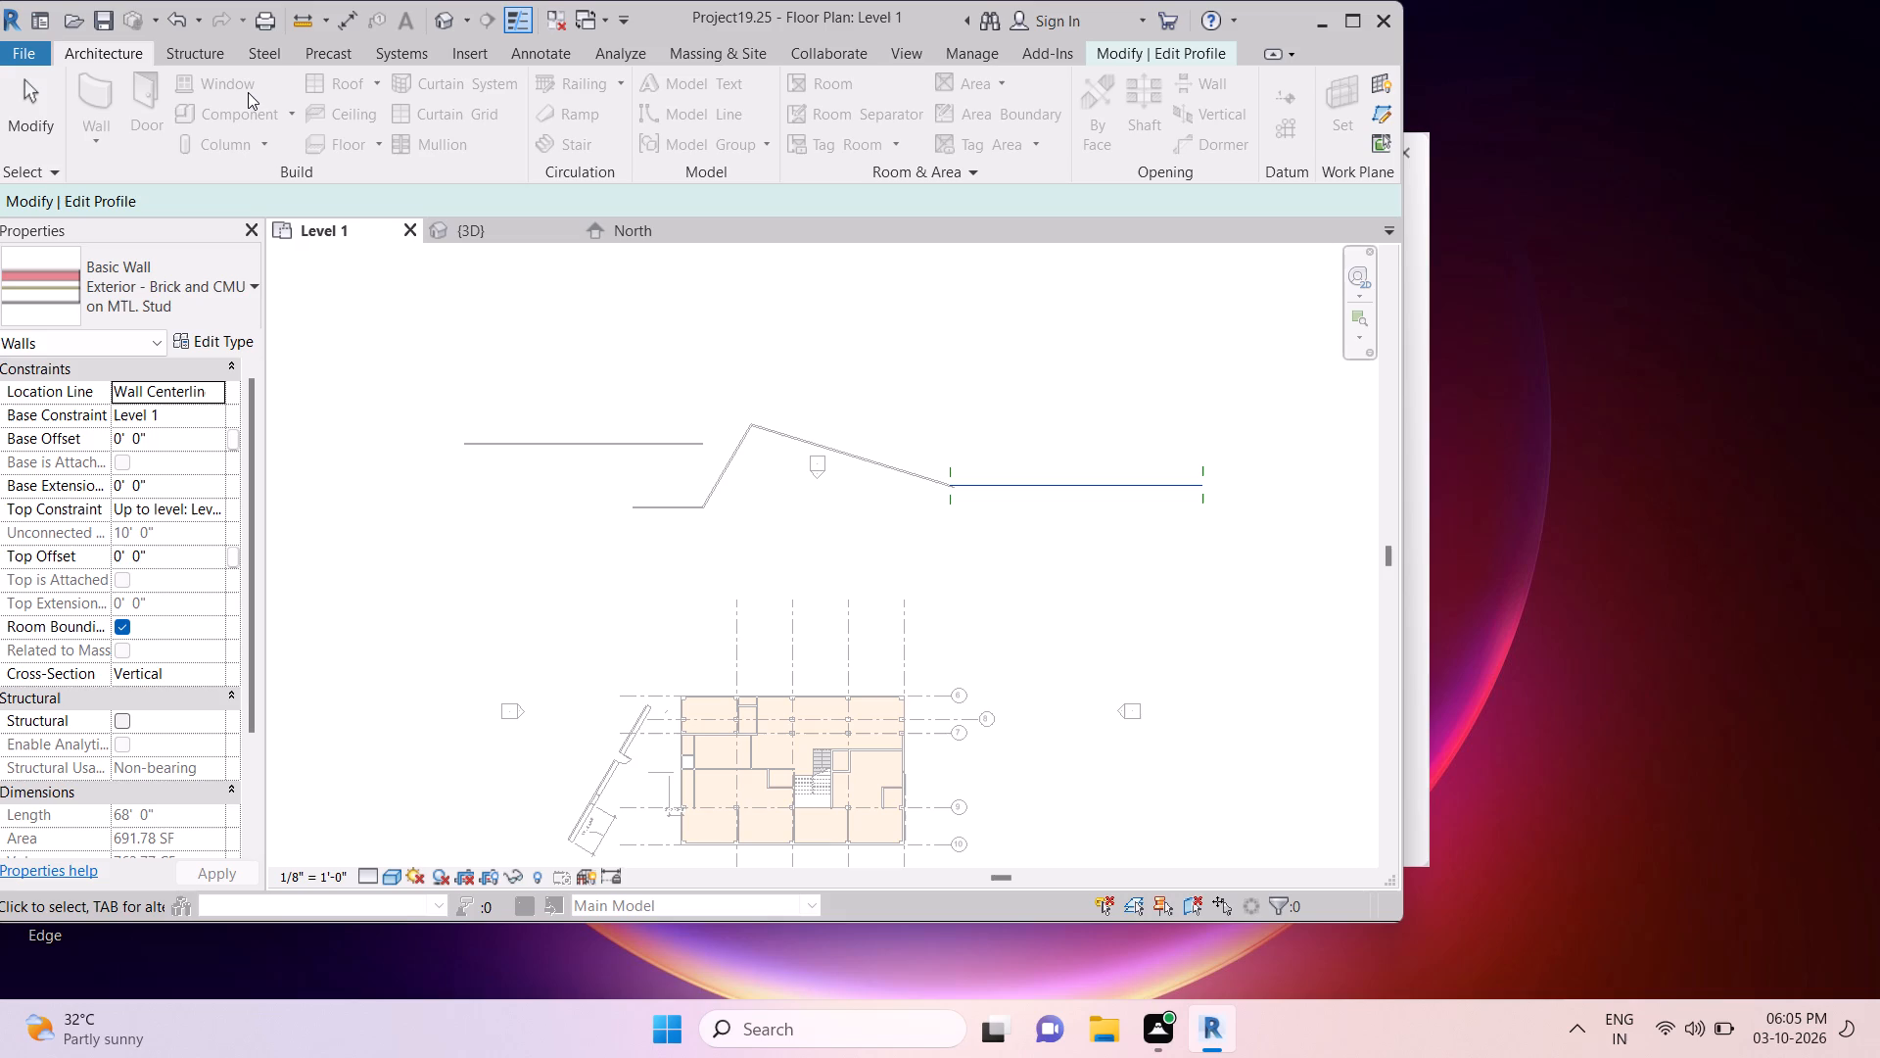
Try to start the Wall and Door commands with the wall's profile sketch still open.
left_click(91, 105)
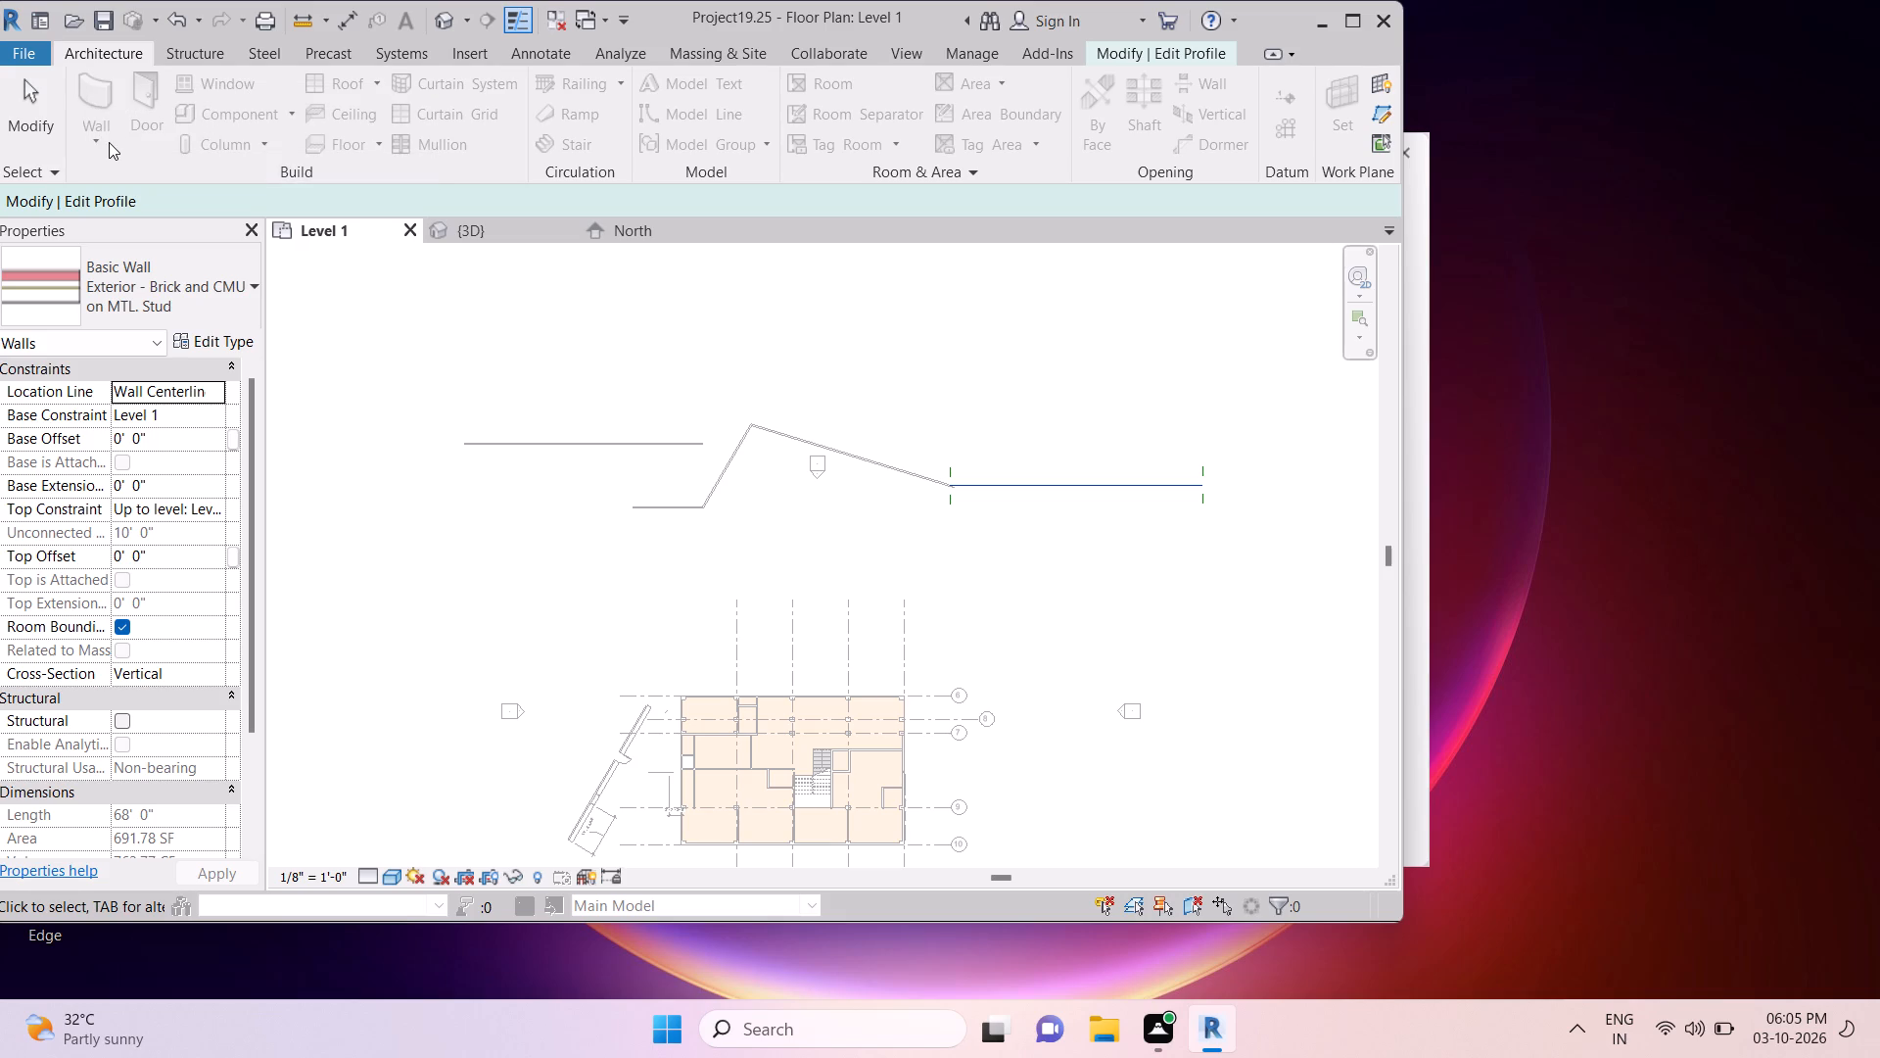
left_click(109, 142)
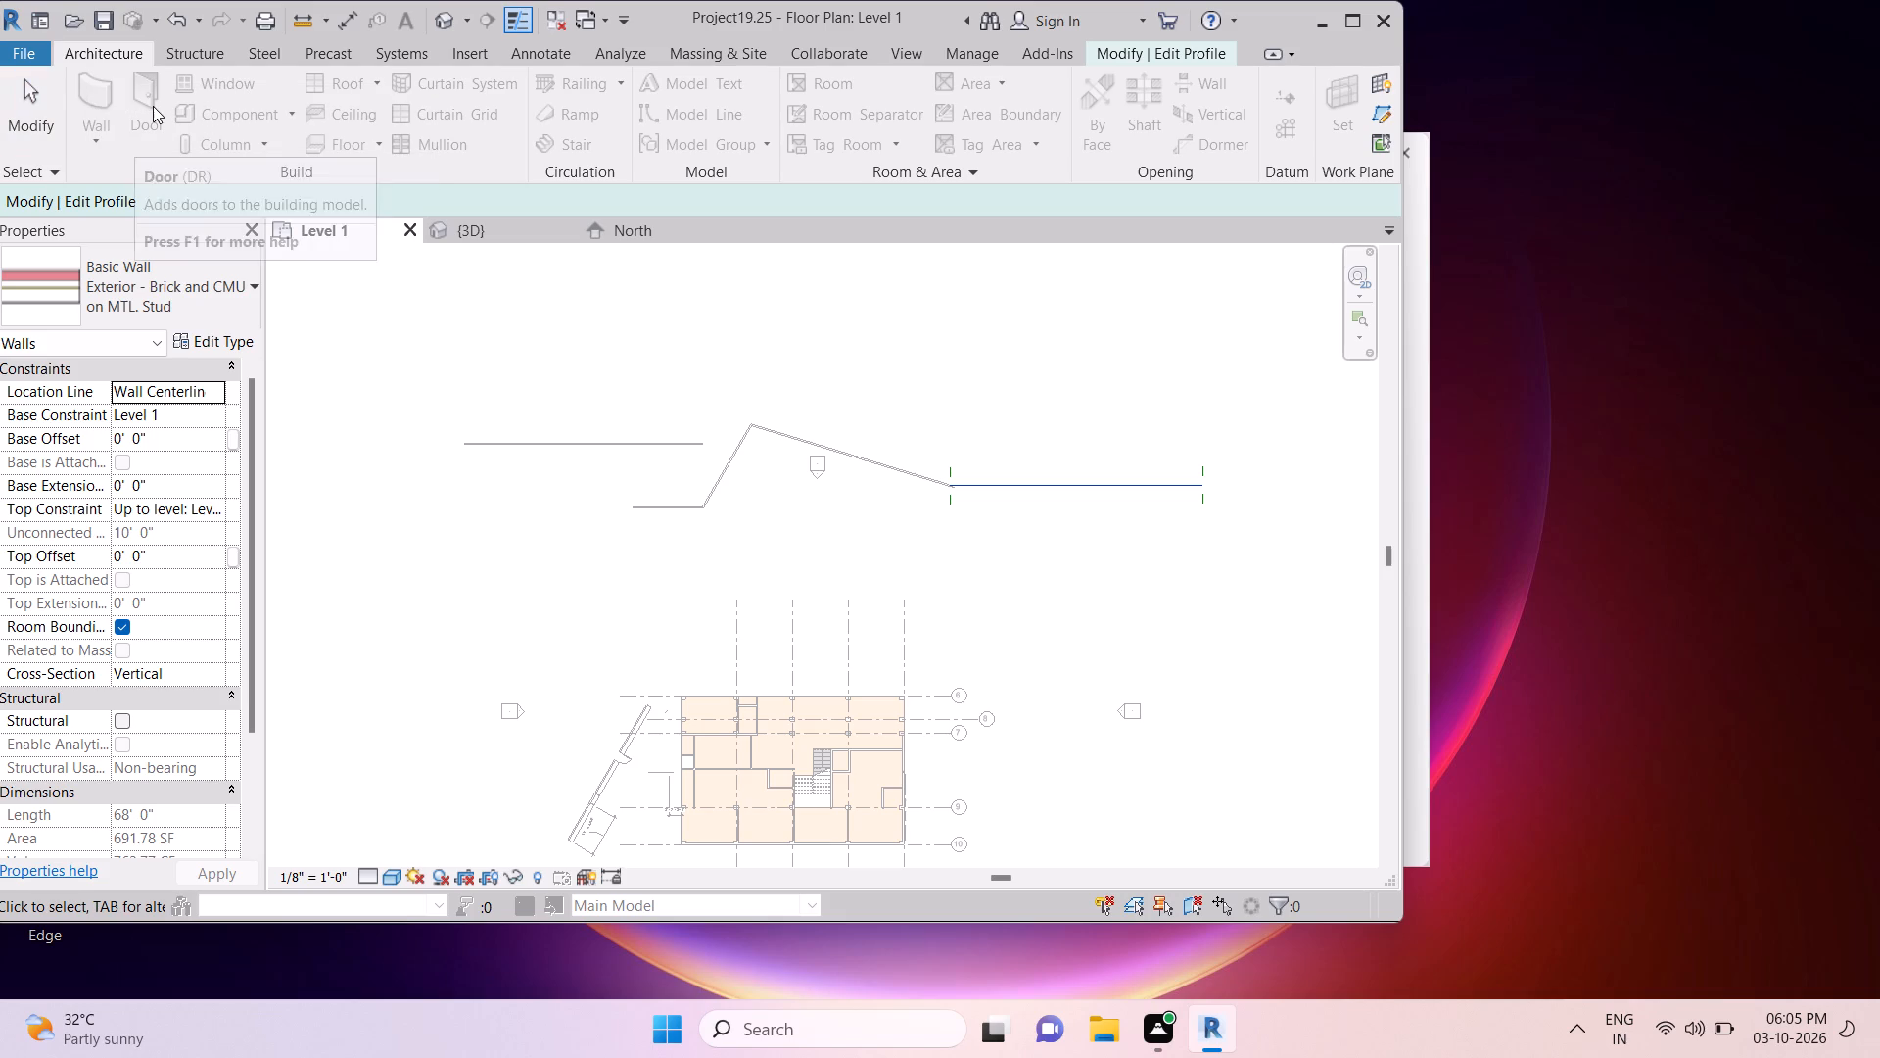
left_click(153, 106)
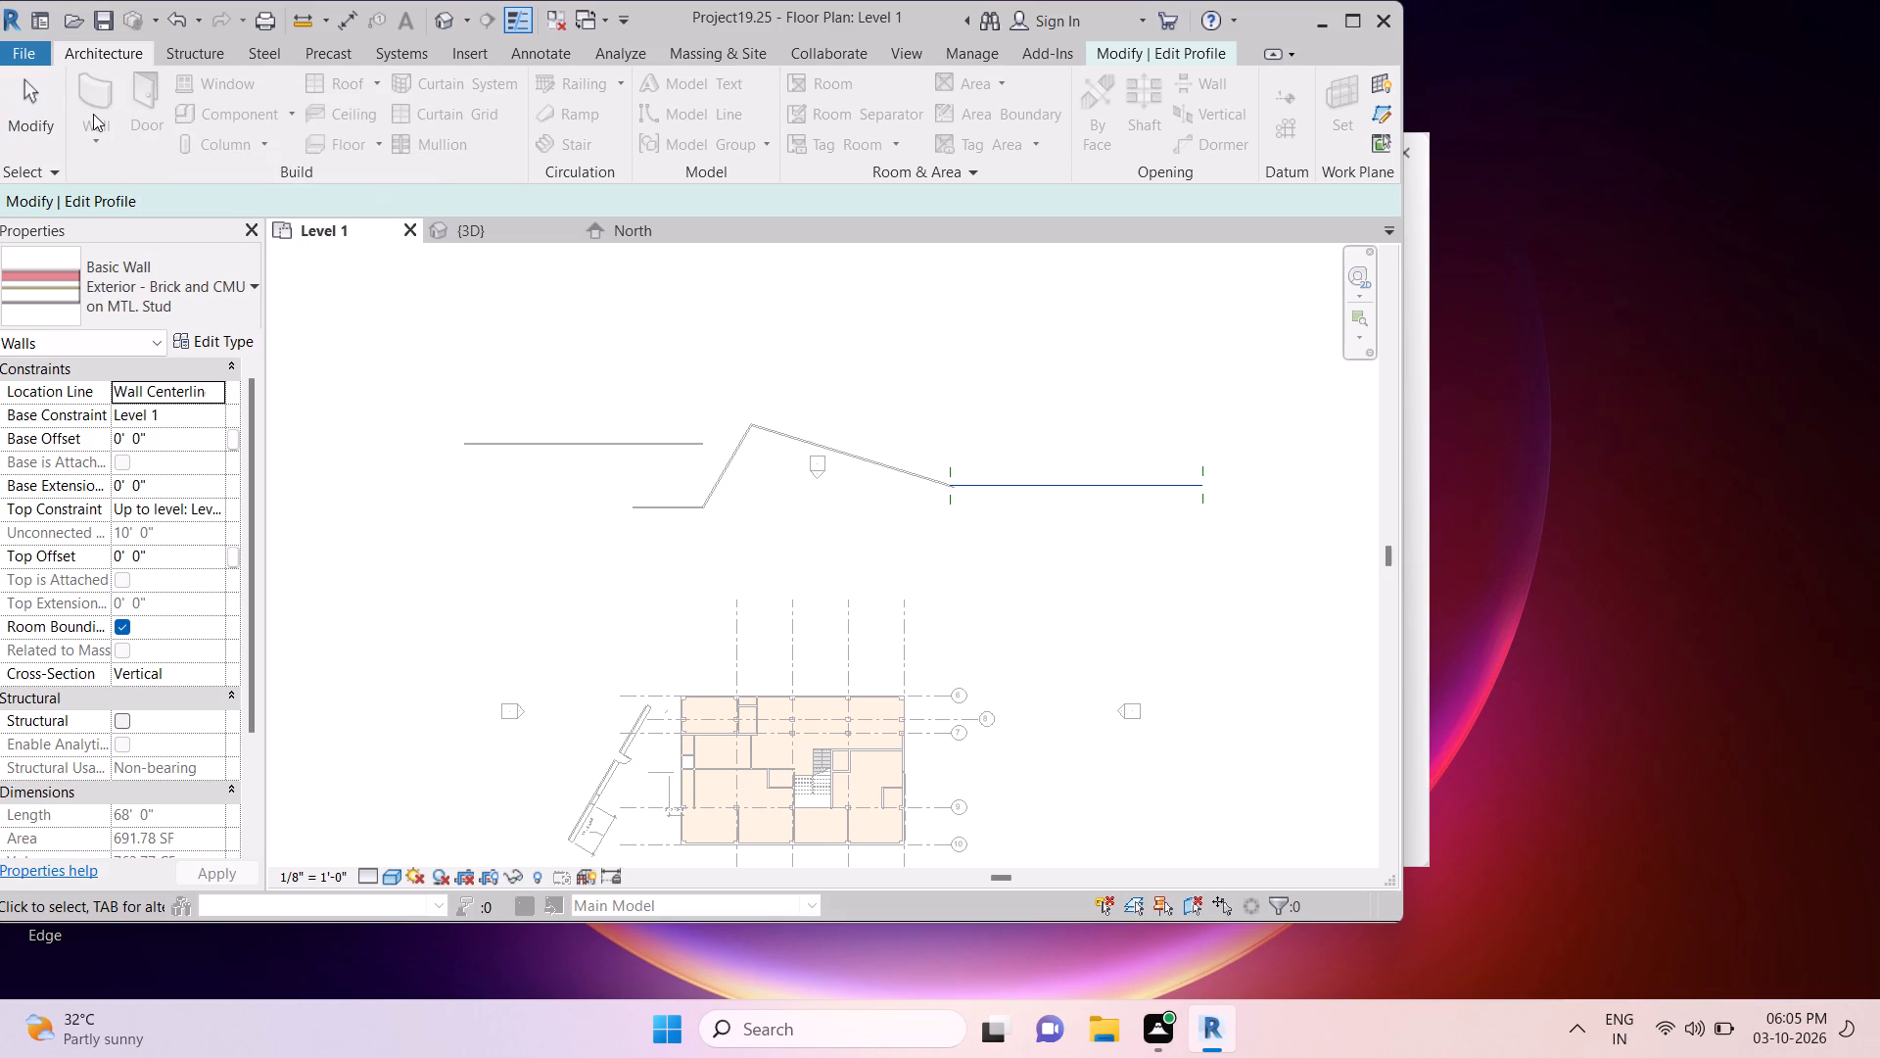
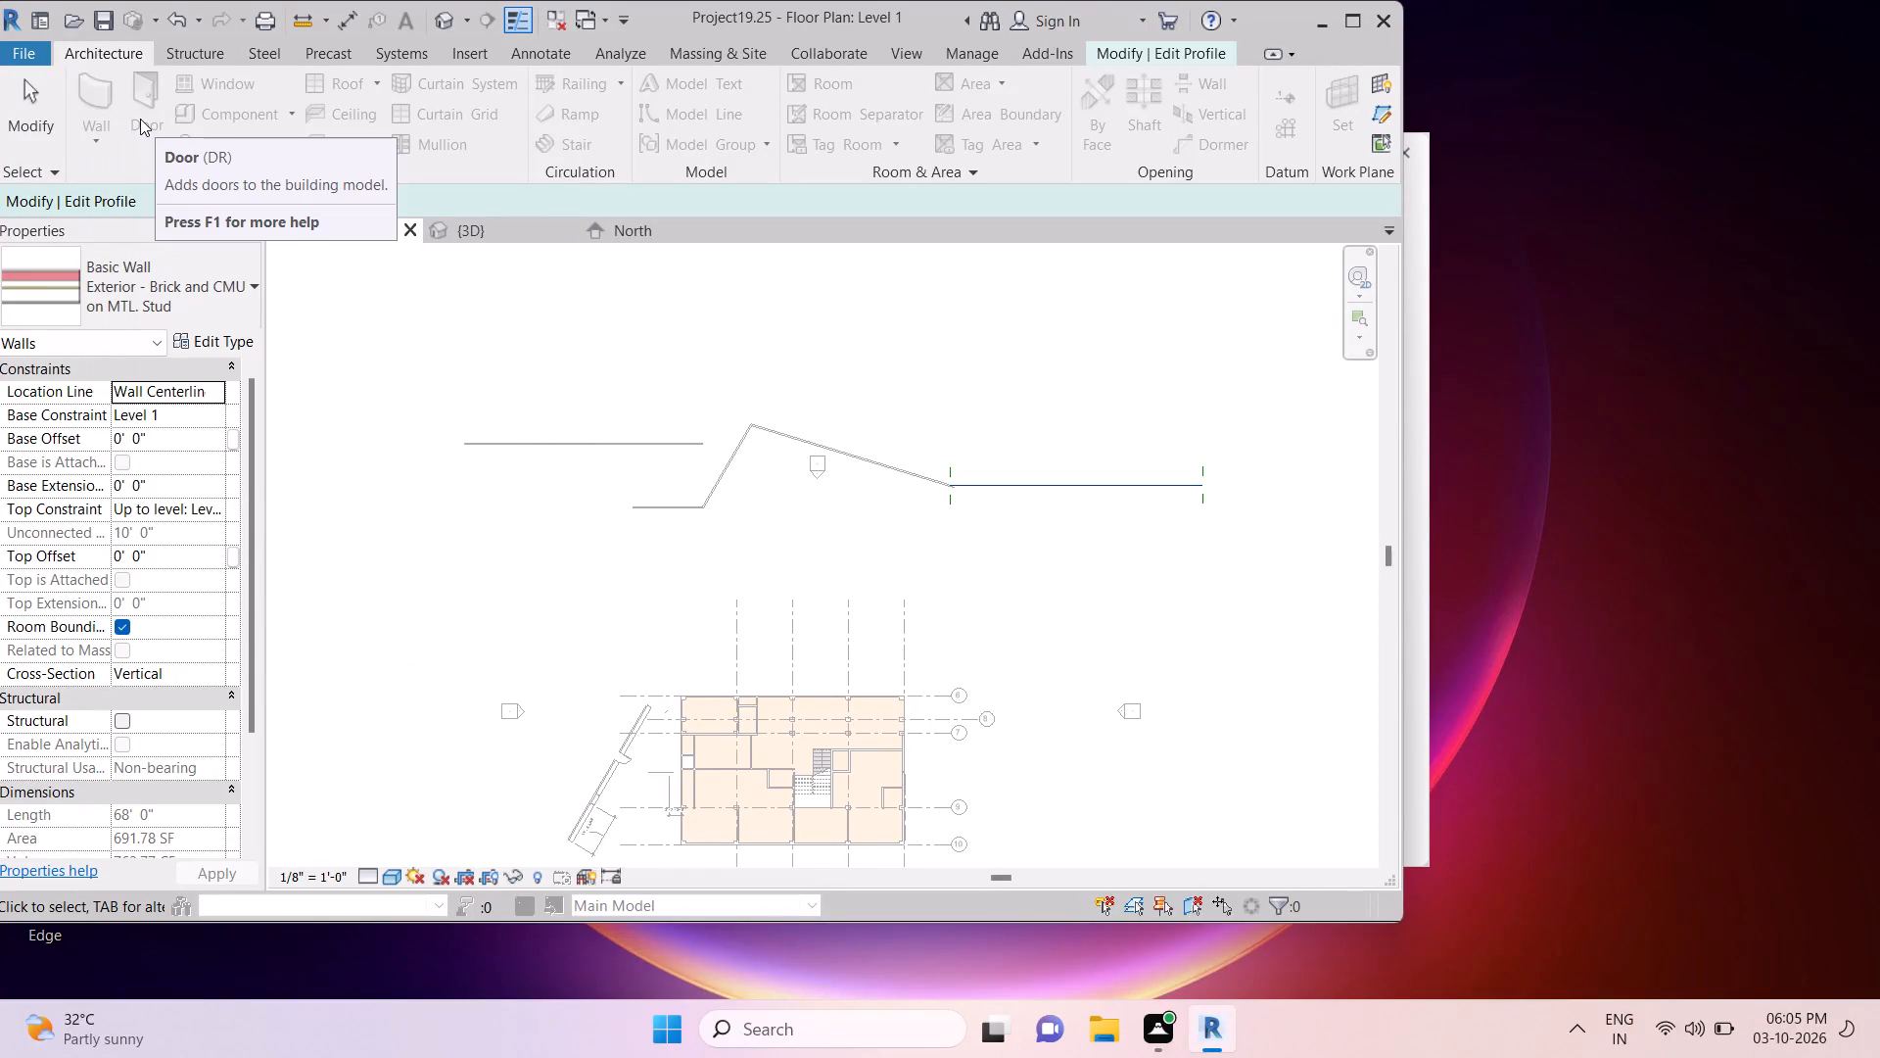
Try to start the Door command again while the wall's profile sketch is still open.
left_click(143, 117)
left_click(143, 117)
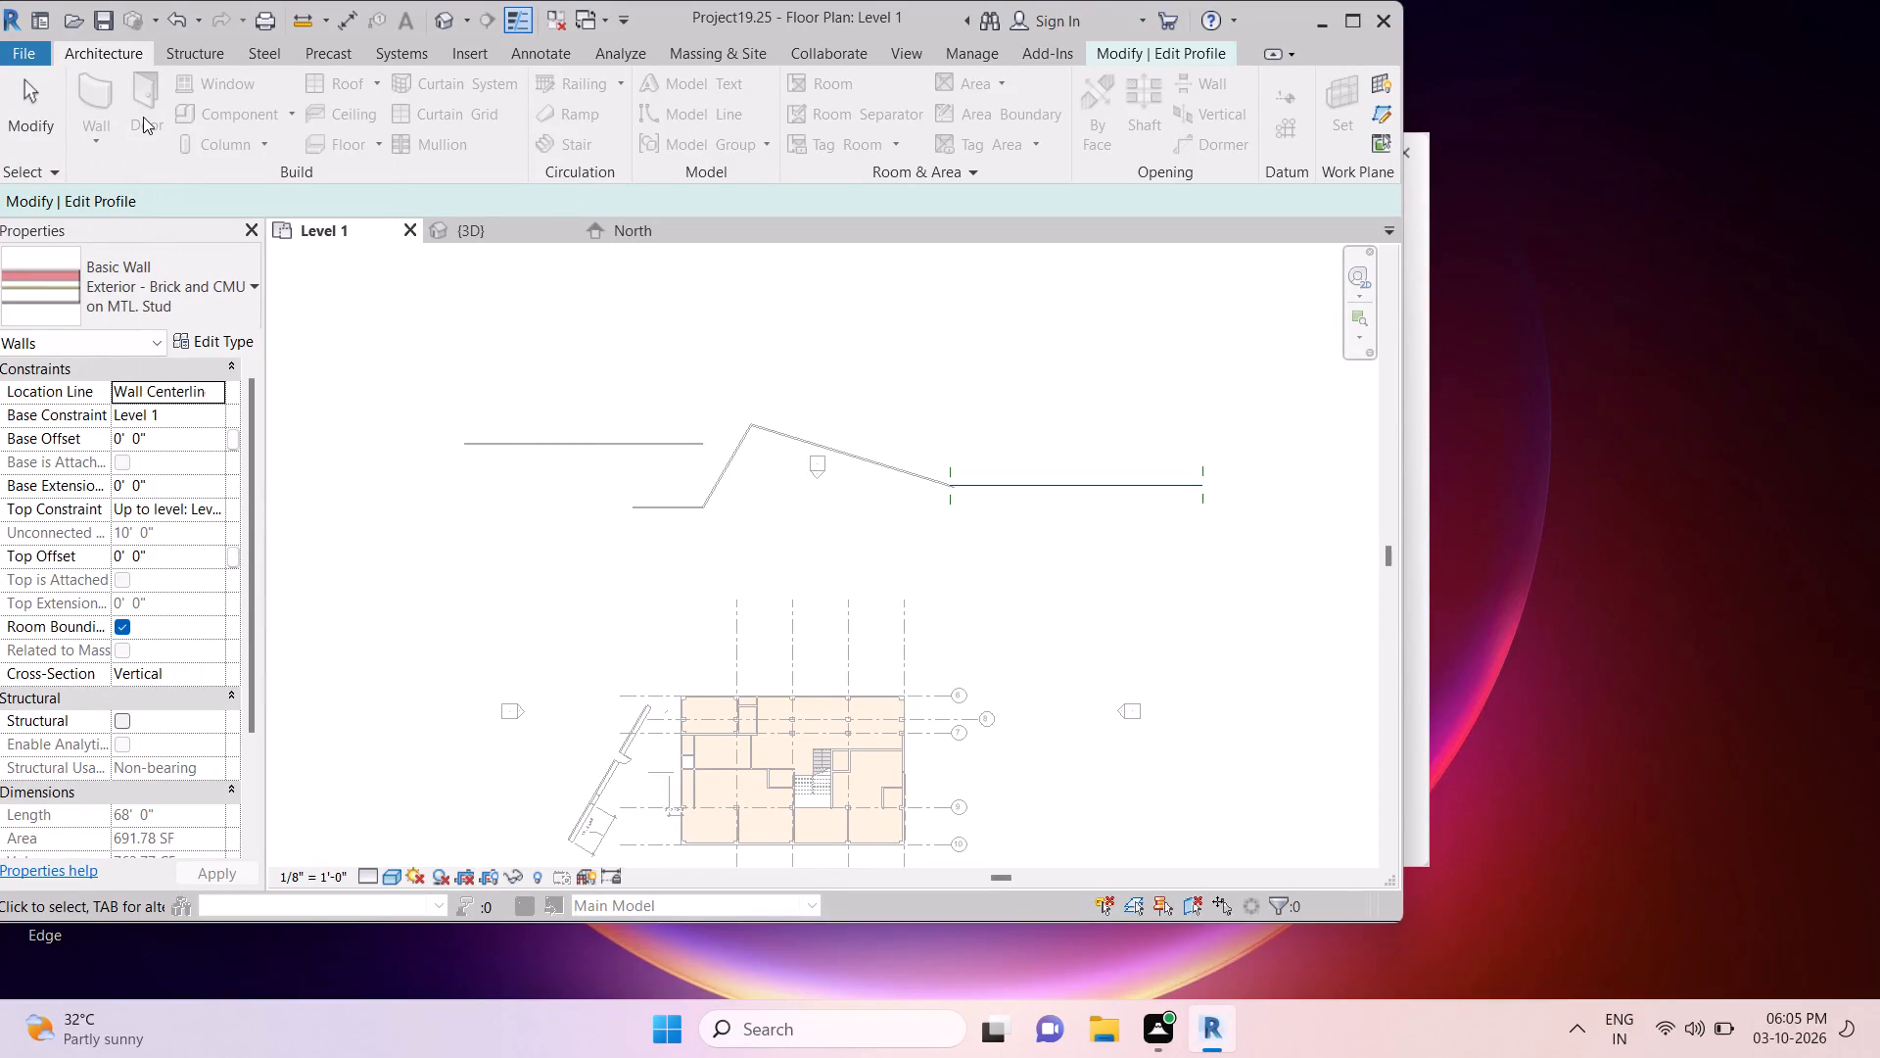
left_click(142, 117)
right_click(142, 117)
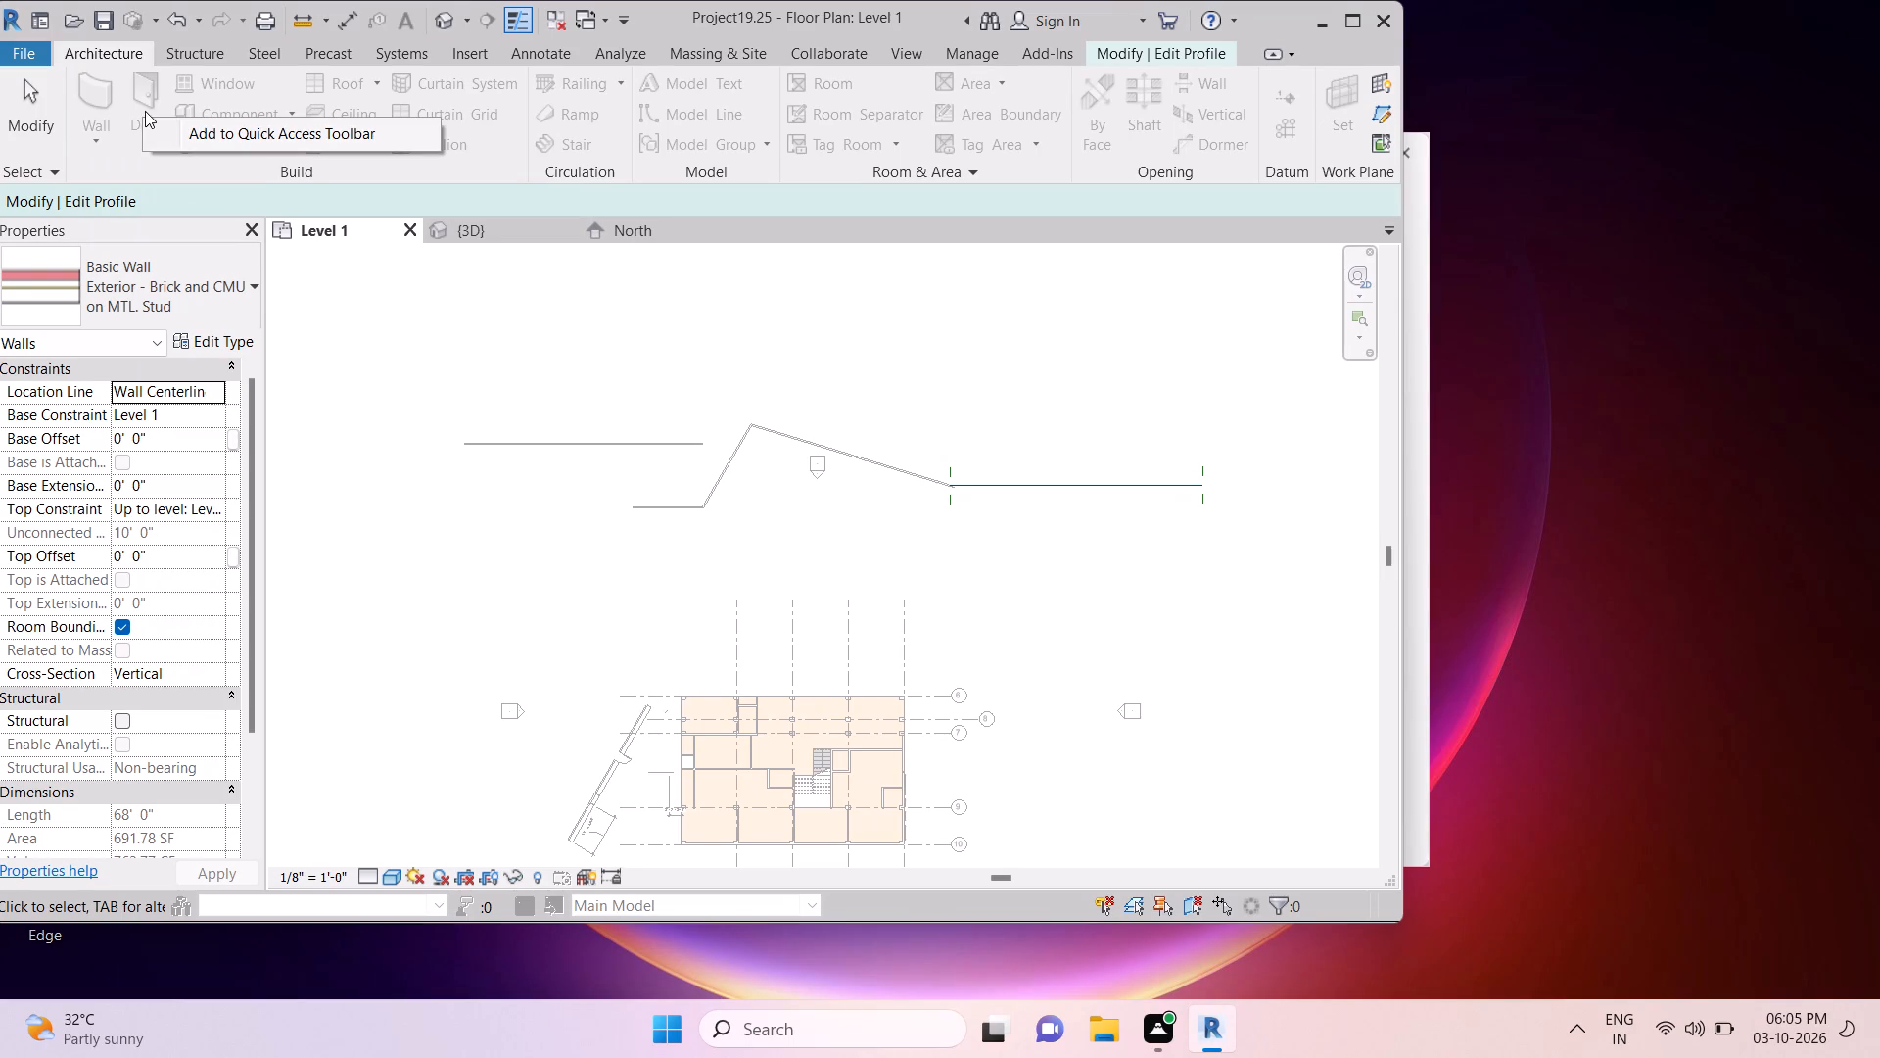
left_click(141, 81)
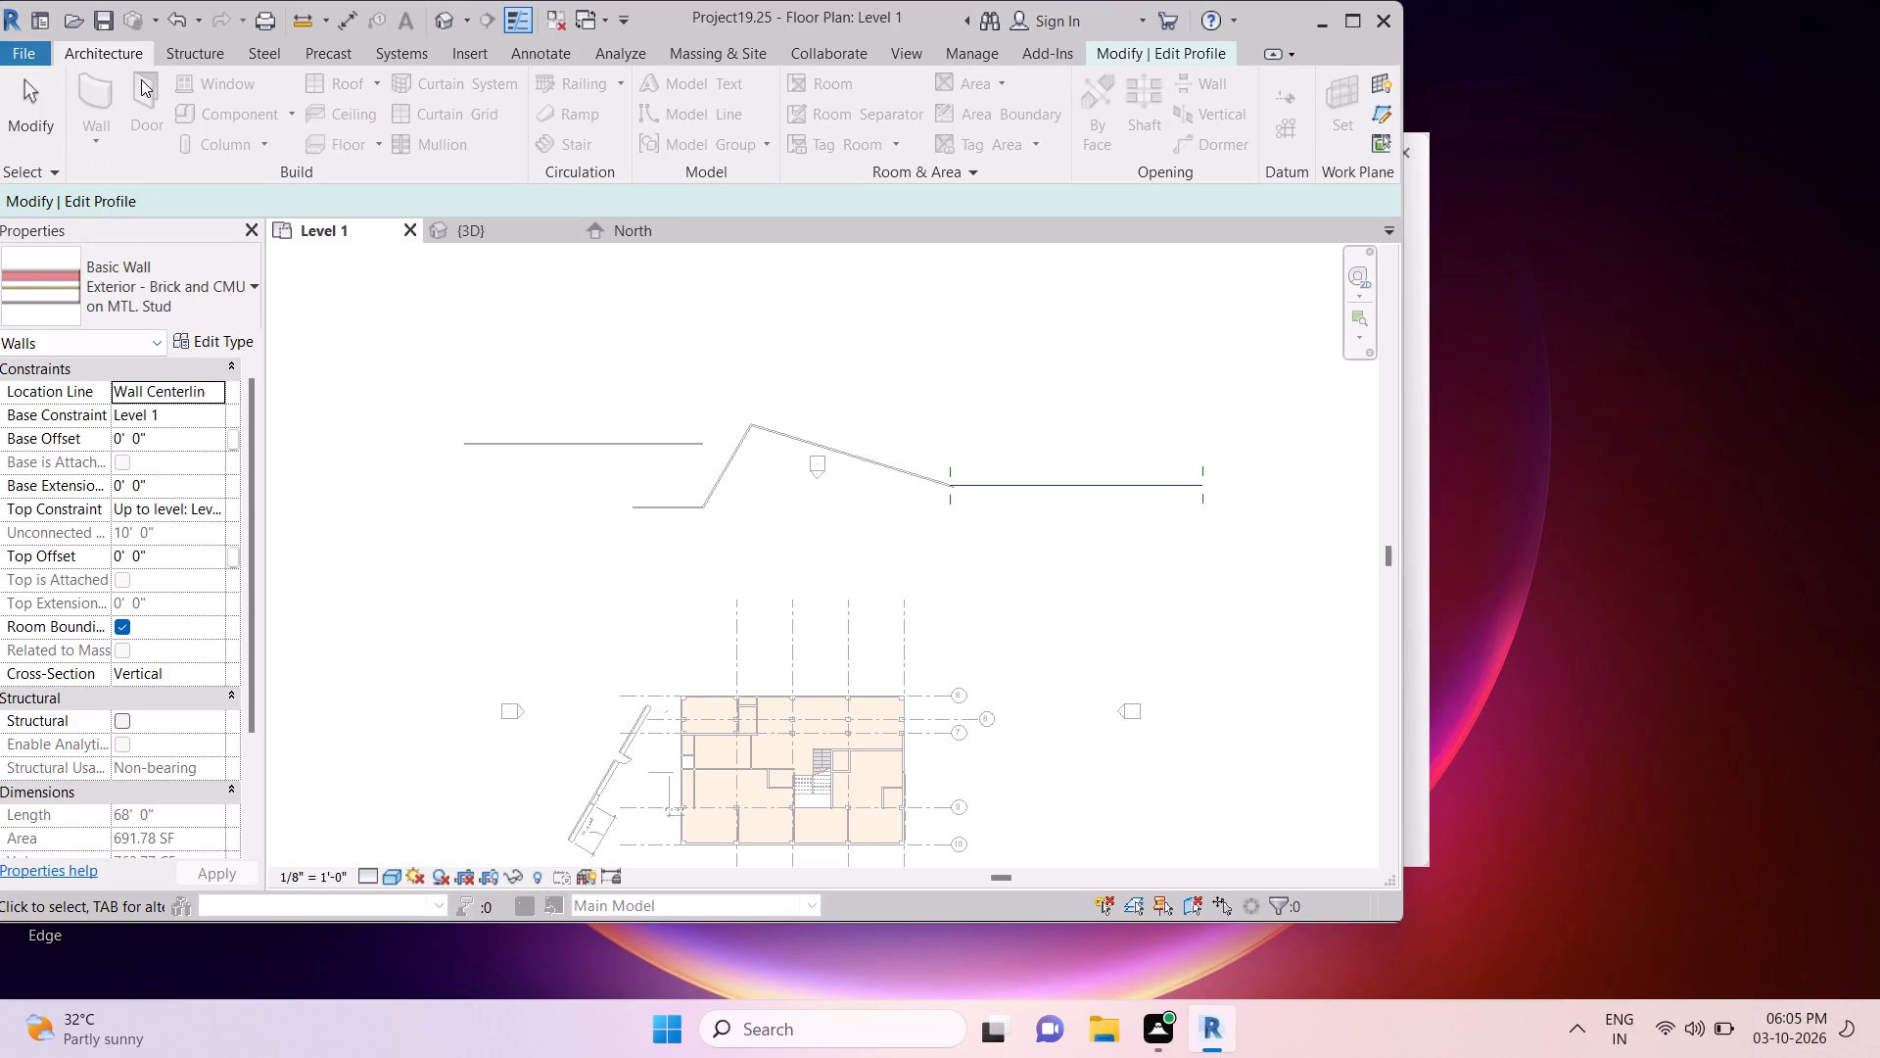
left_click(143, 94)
Change the type of the wall being edited to Exterior - Brick on CMU.
left_click(38, 341)
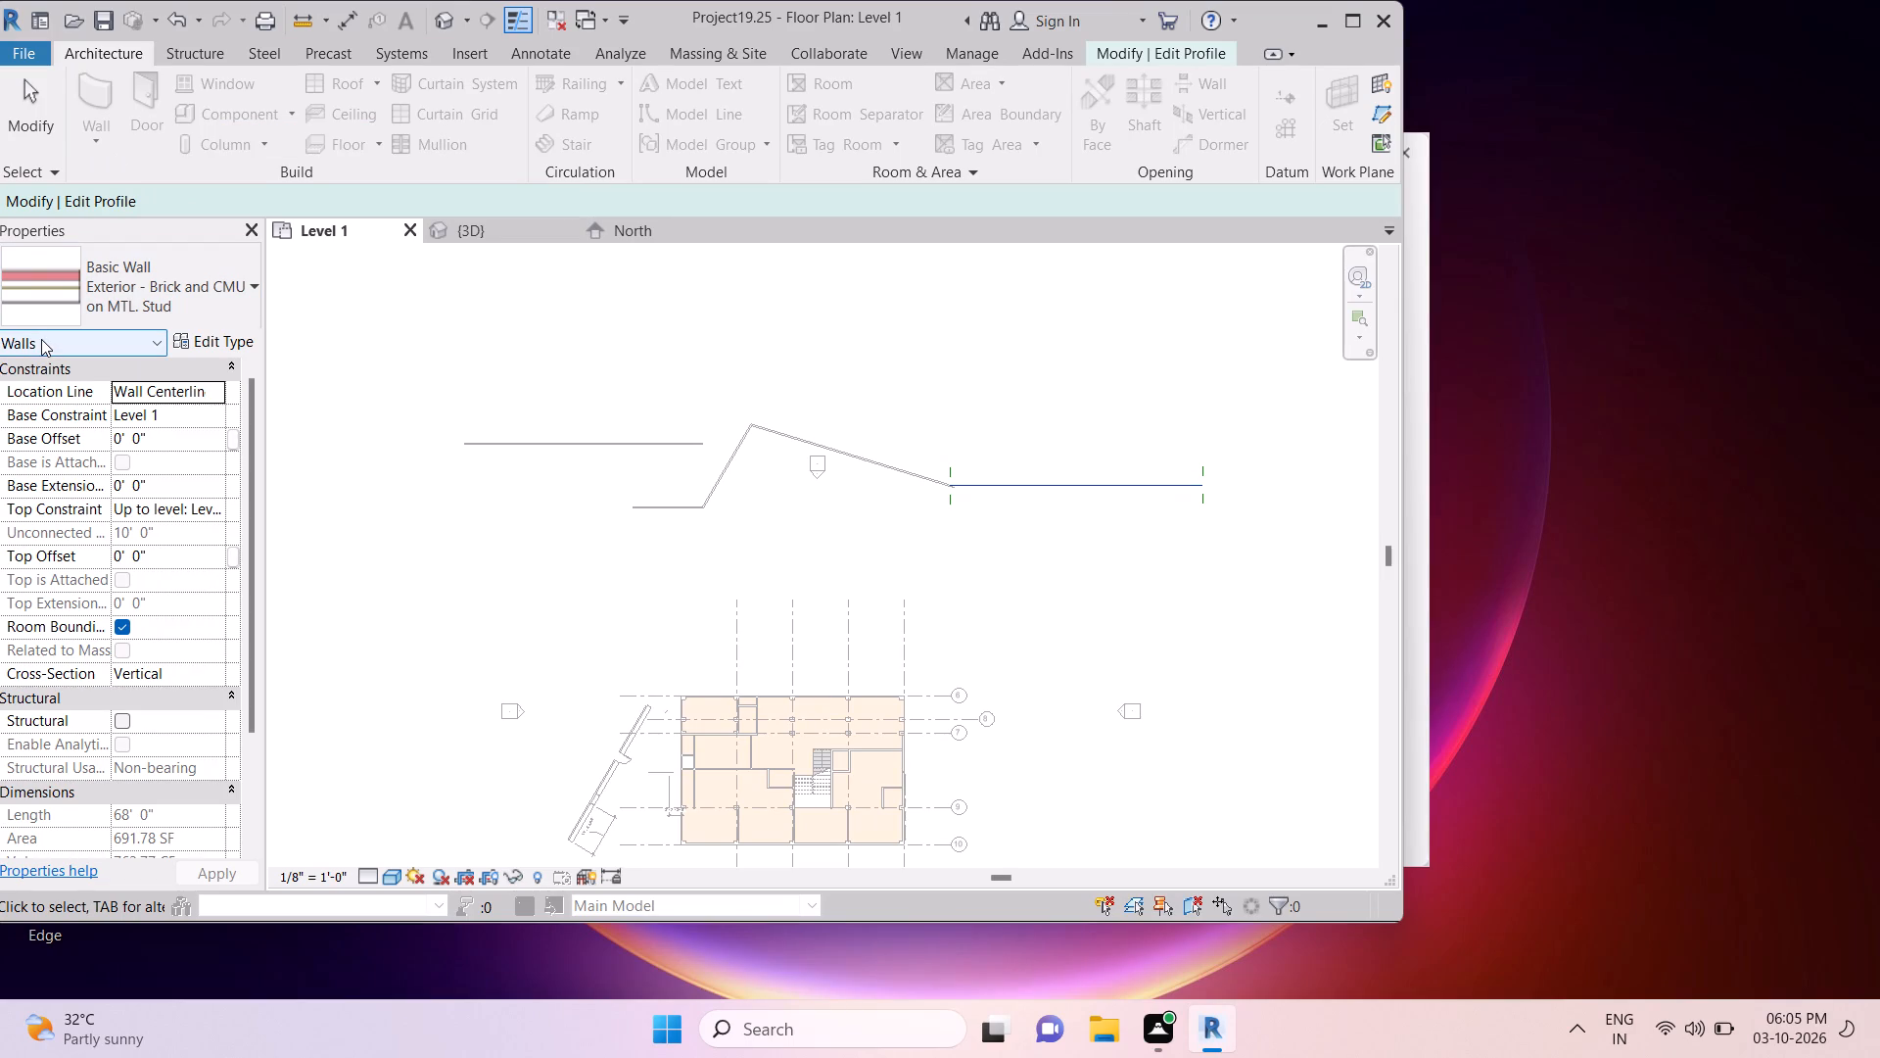
left_click(41, 339)
left_click(50, 289)
left_click(50, 281)
left_click(50, 281)
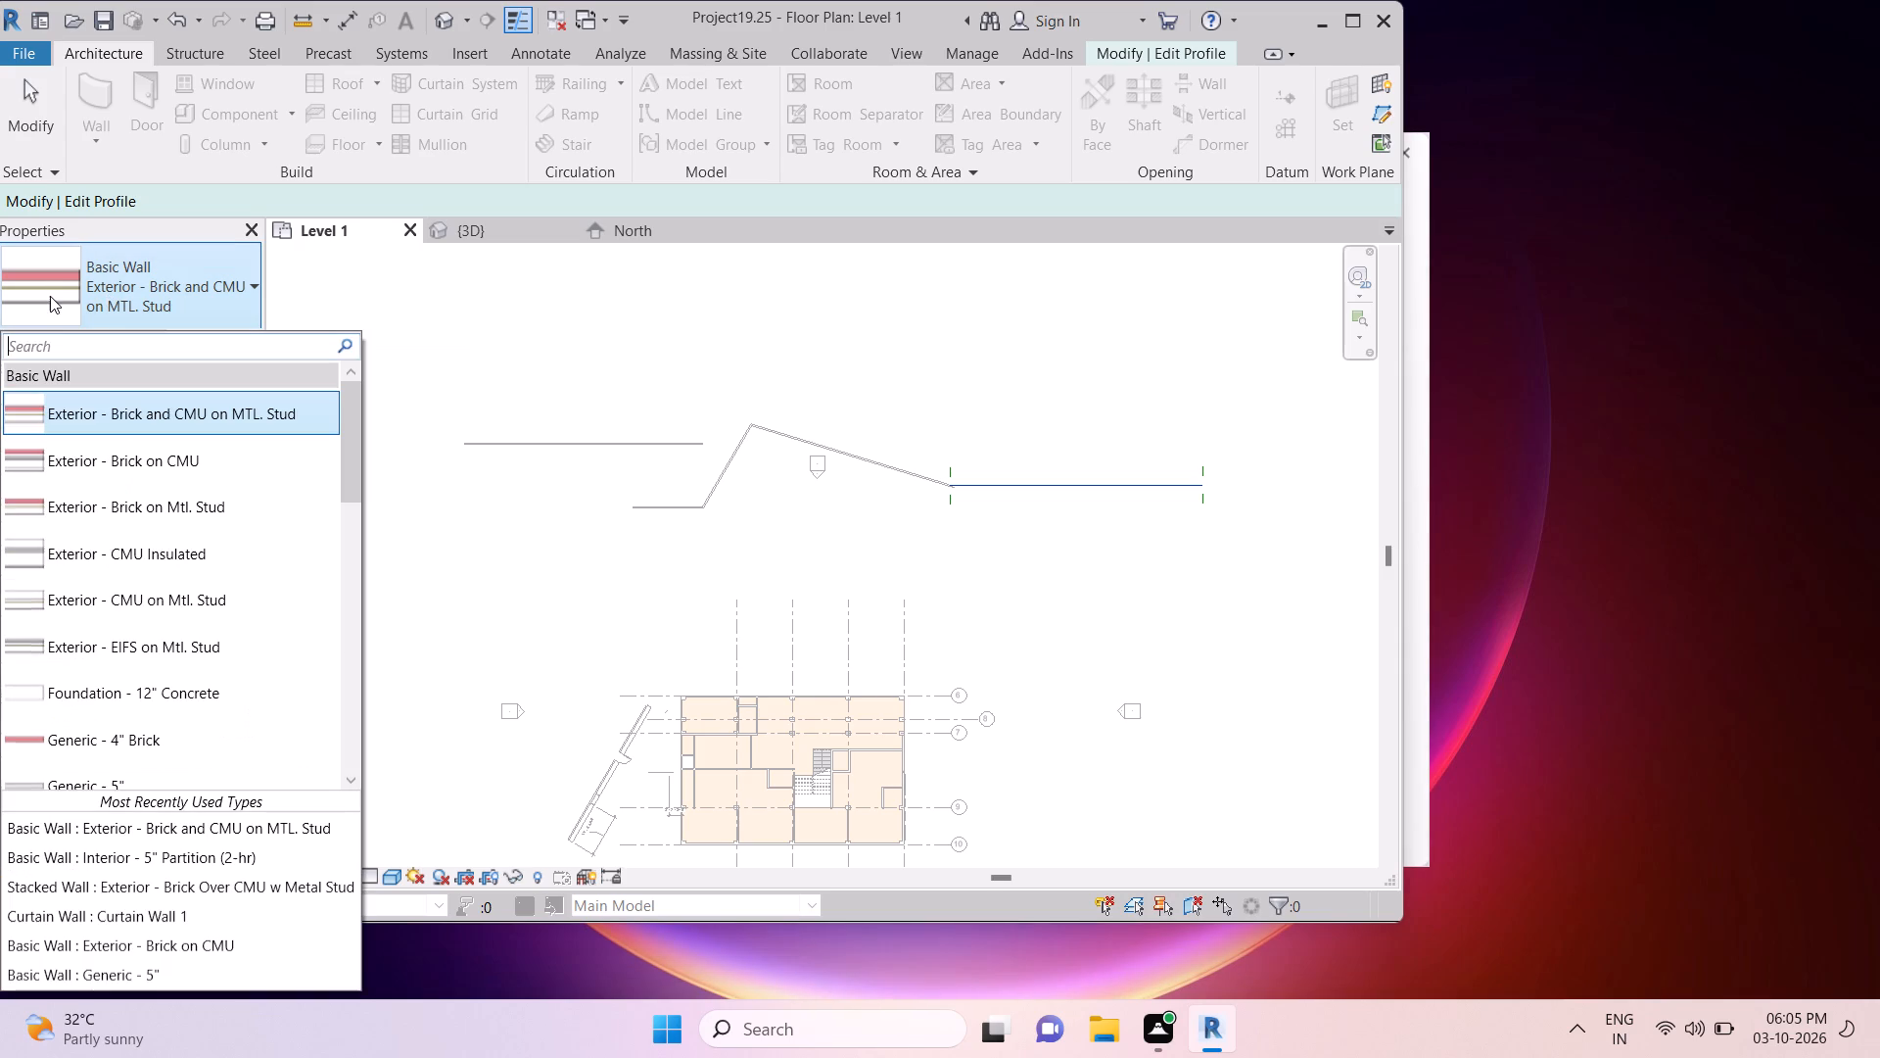
left_click(118, 467)
left_click(588, 442)
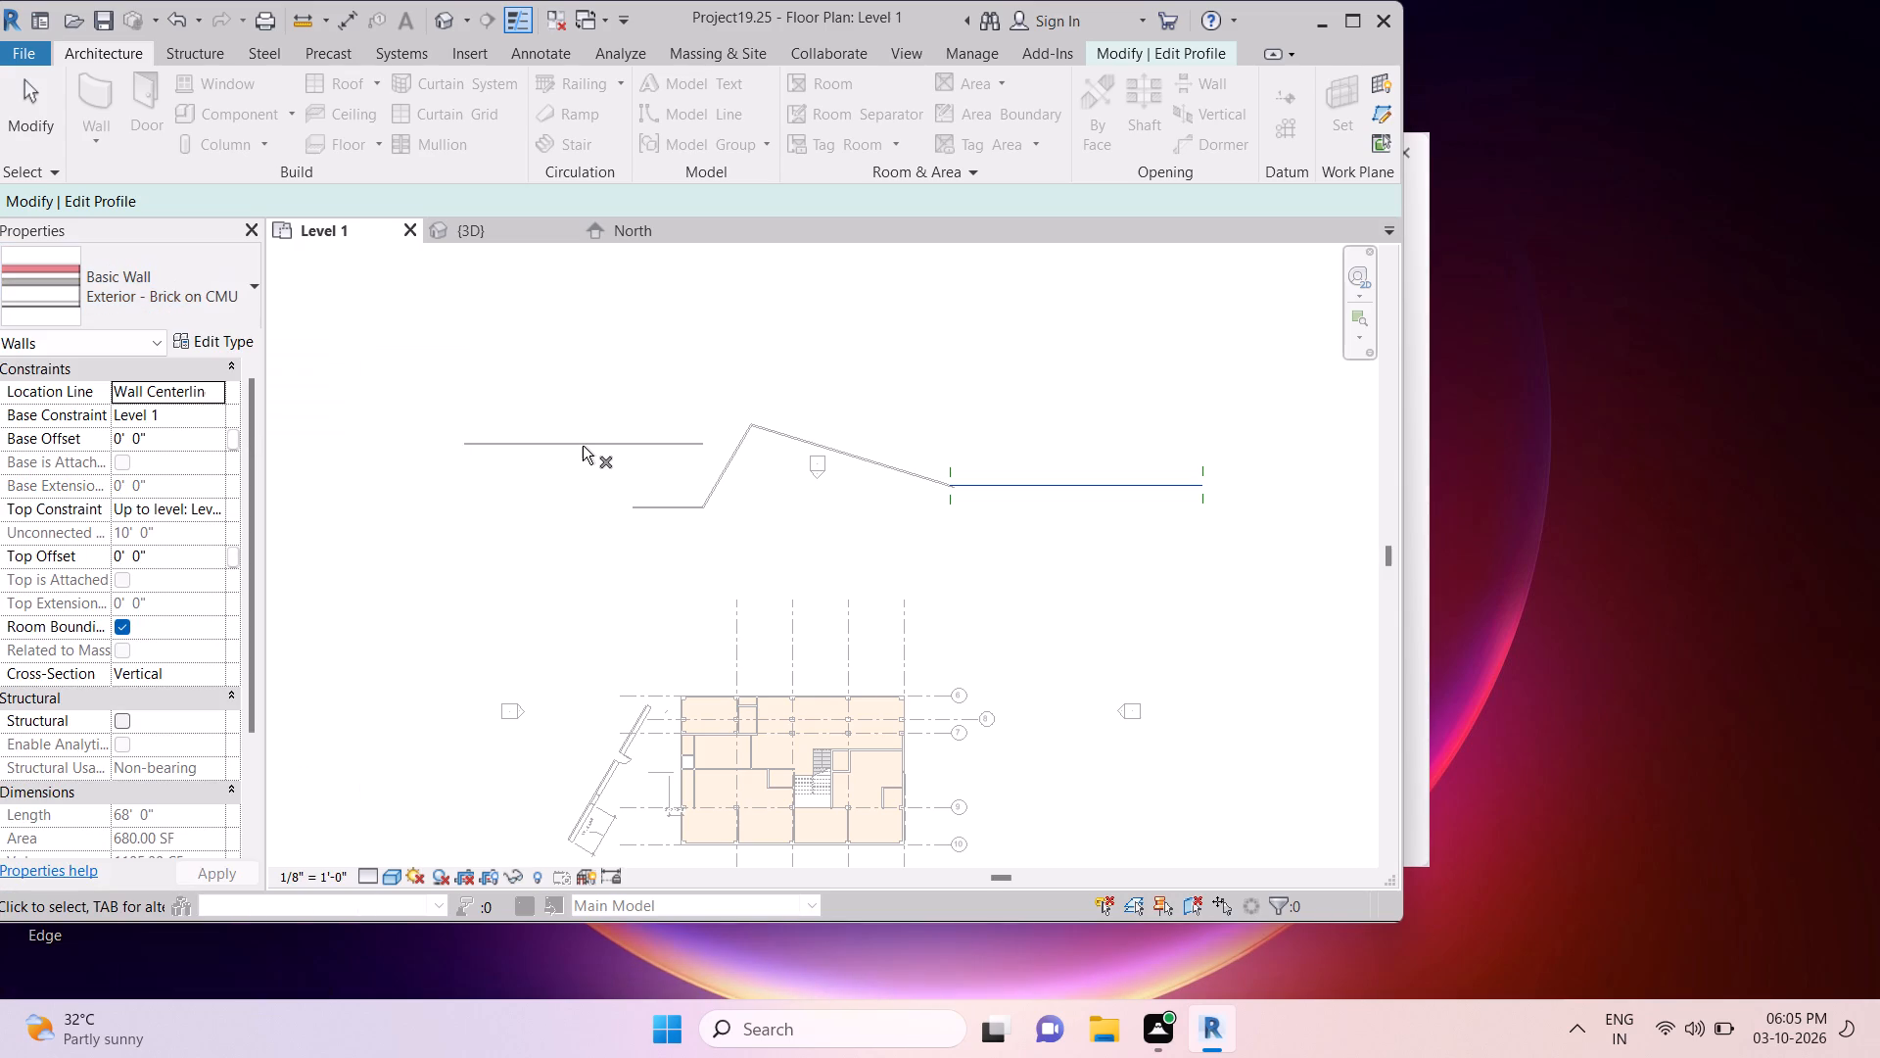
double_click(589, 441)
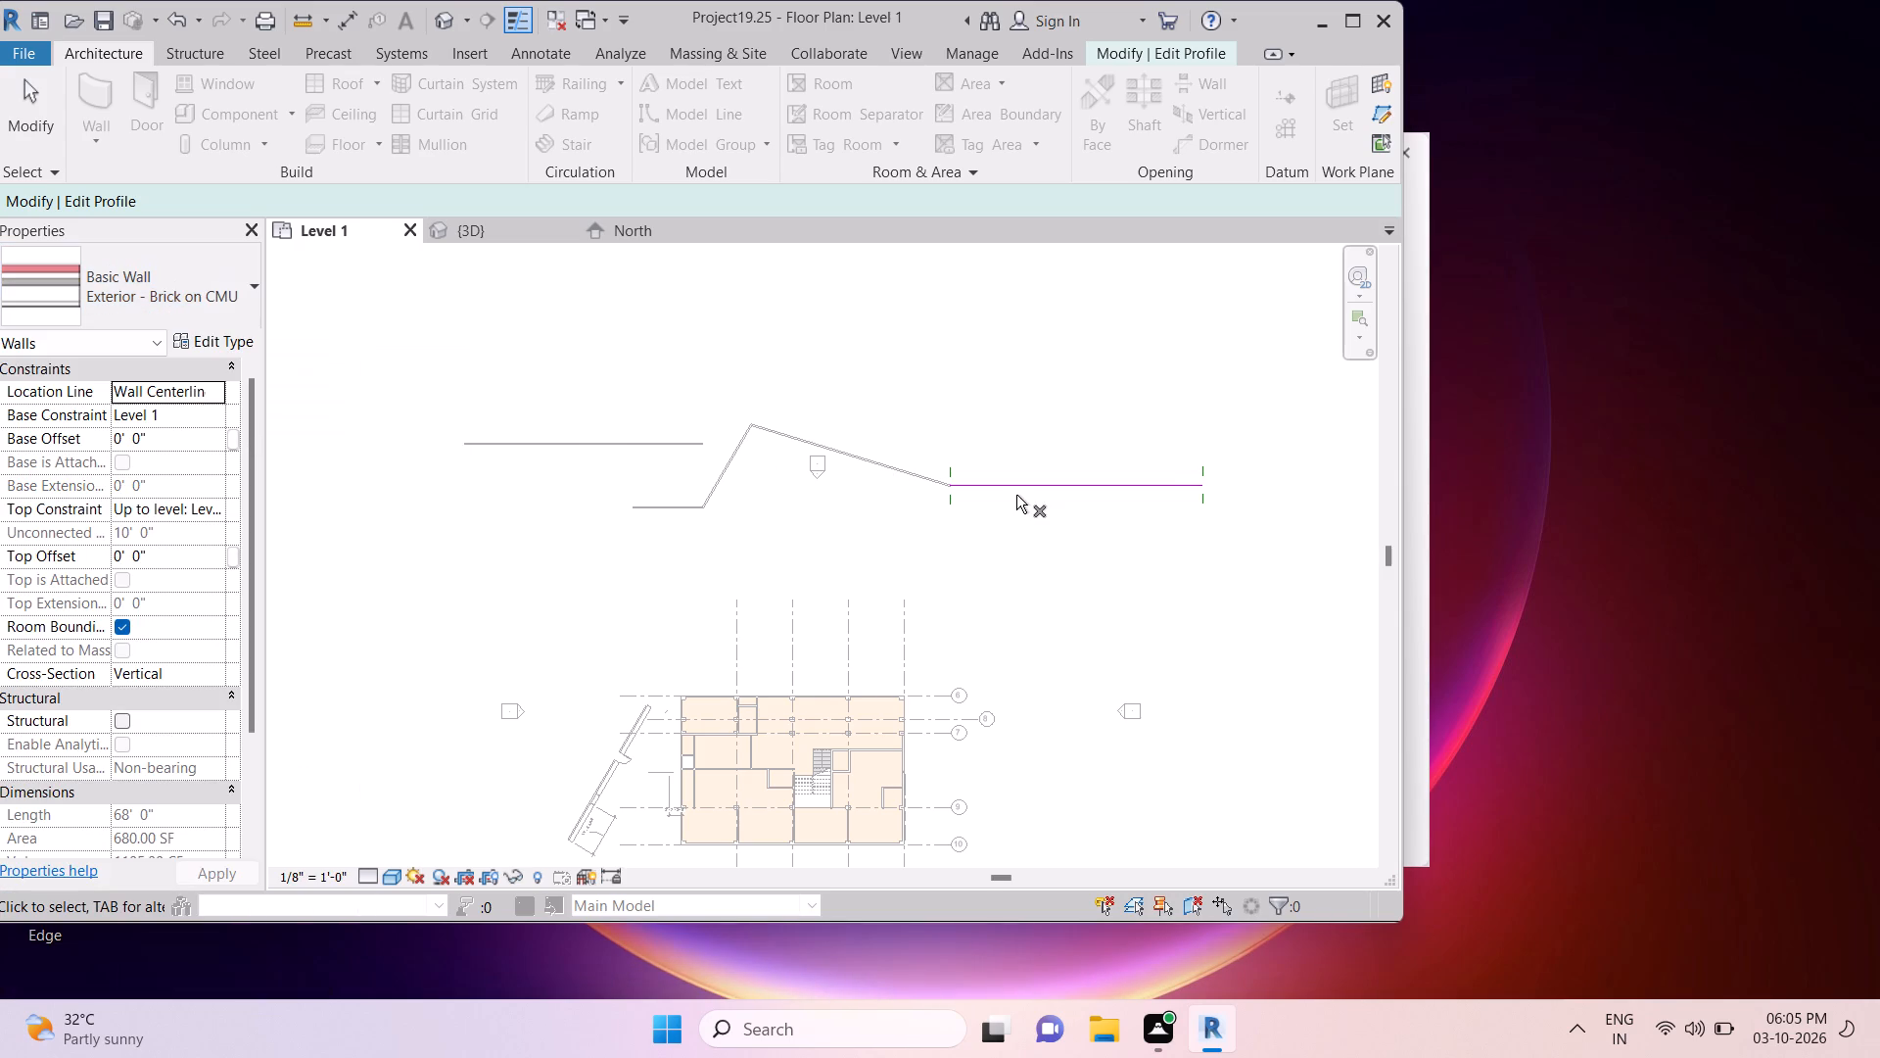
Delete the horizontal profile sketch line of the wall northeast of the building.
left_click(1020, 486)
left_click(1021, 485)
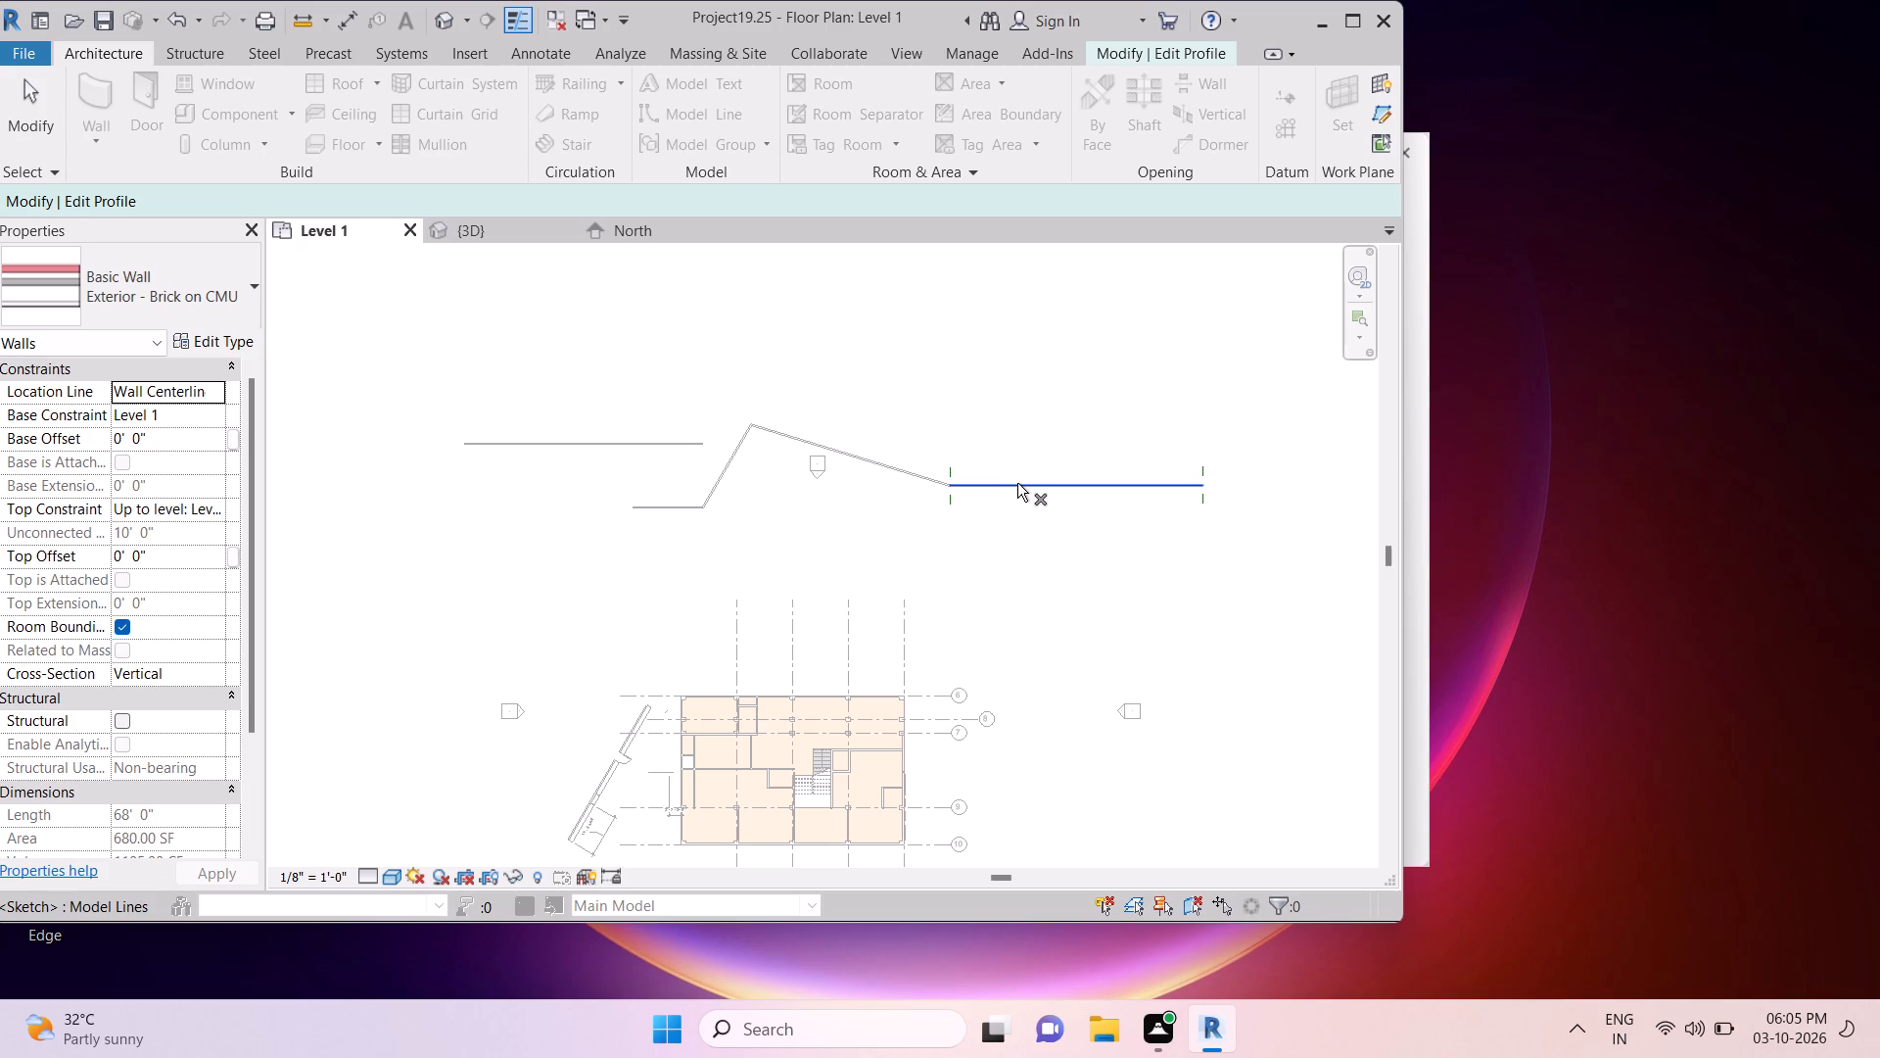
left_click(1017, 483)
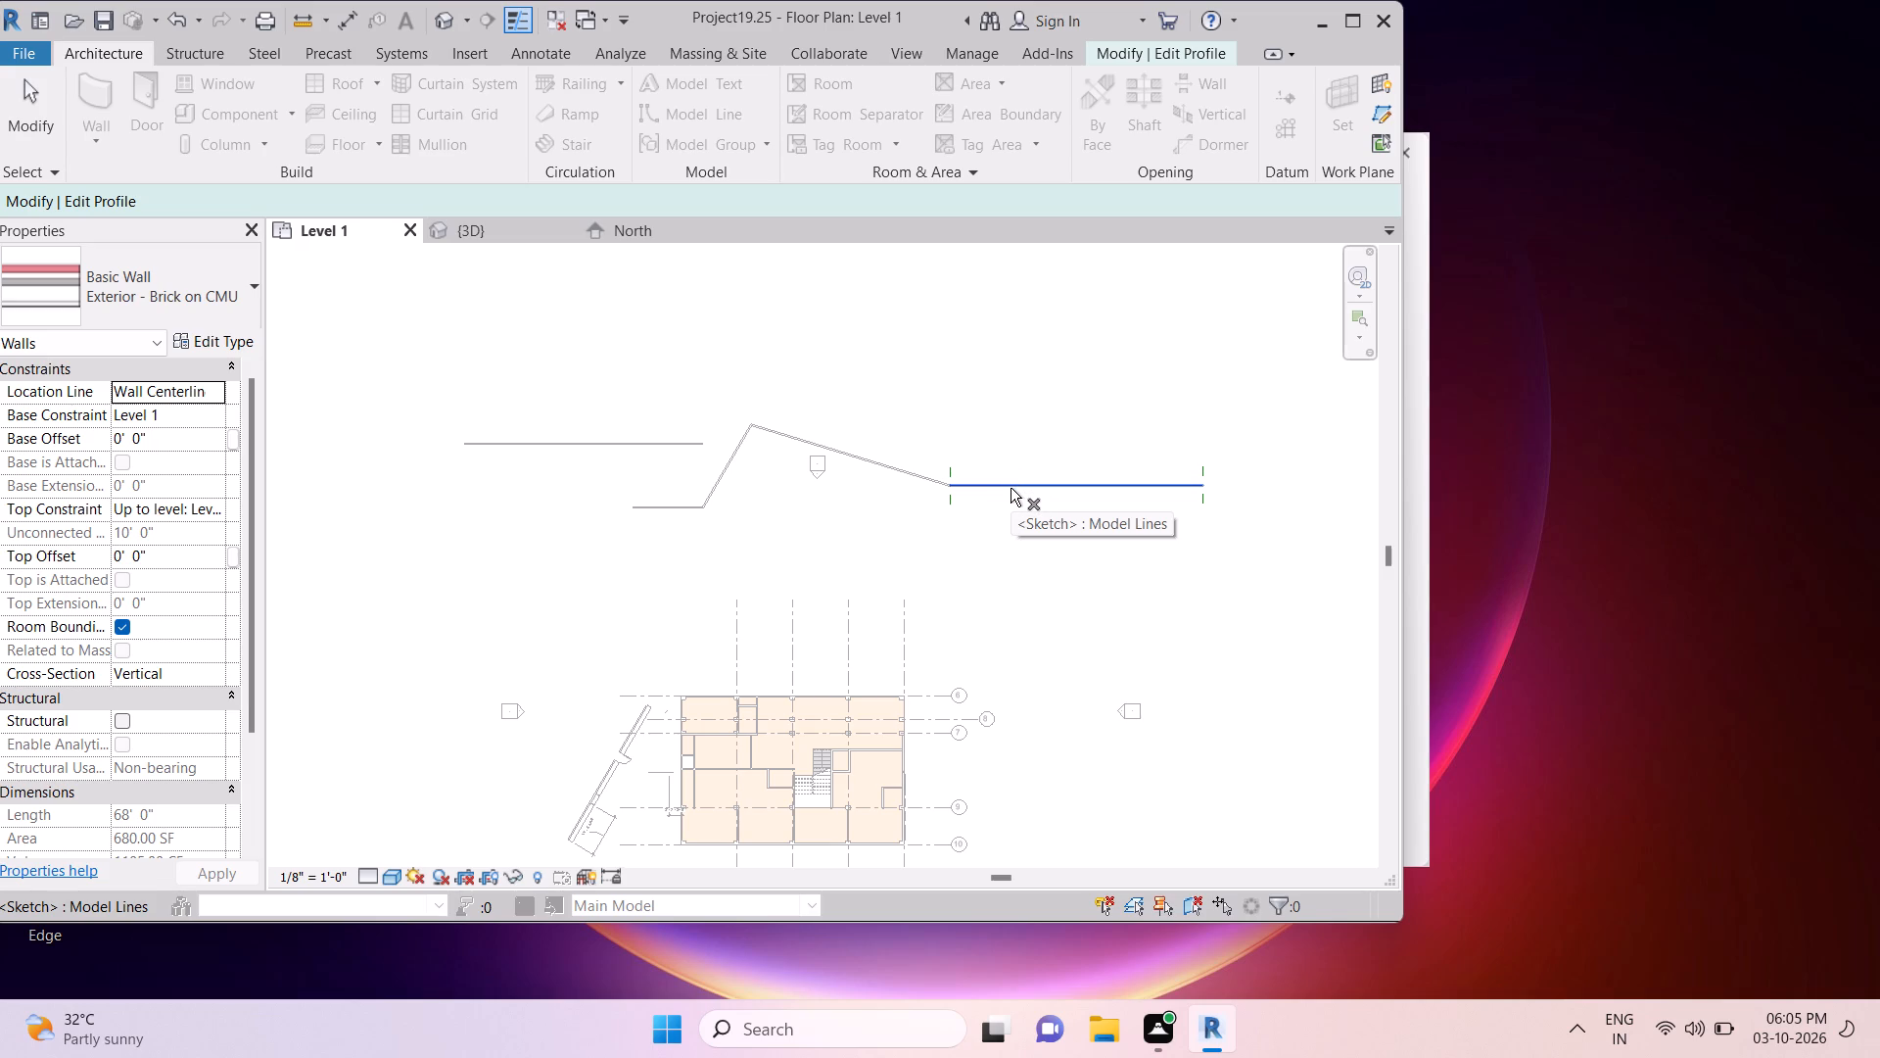
key("Return")
left_click(1011, 487)
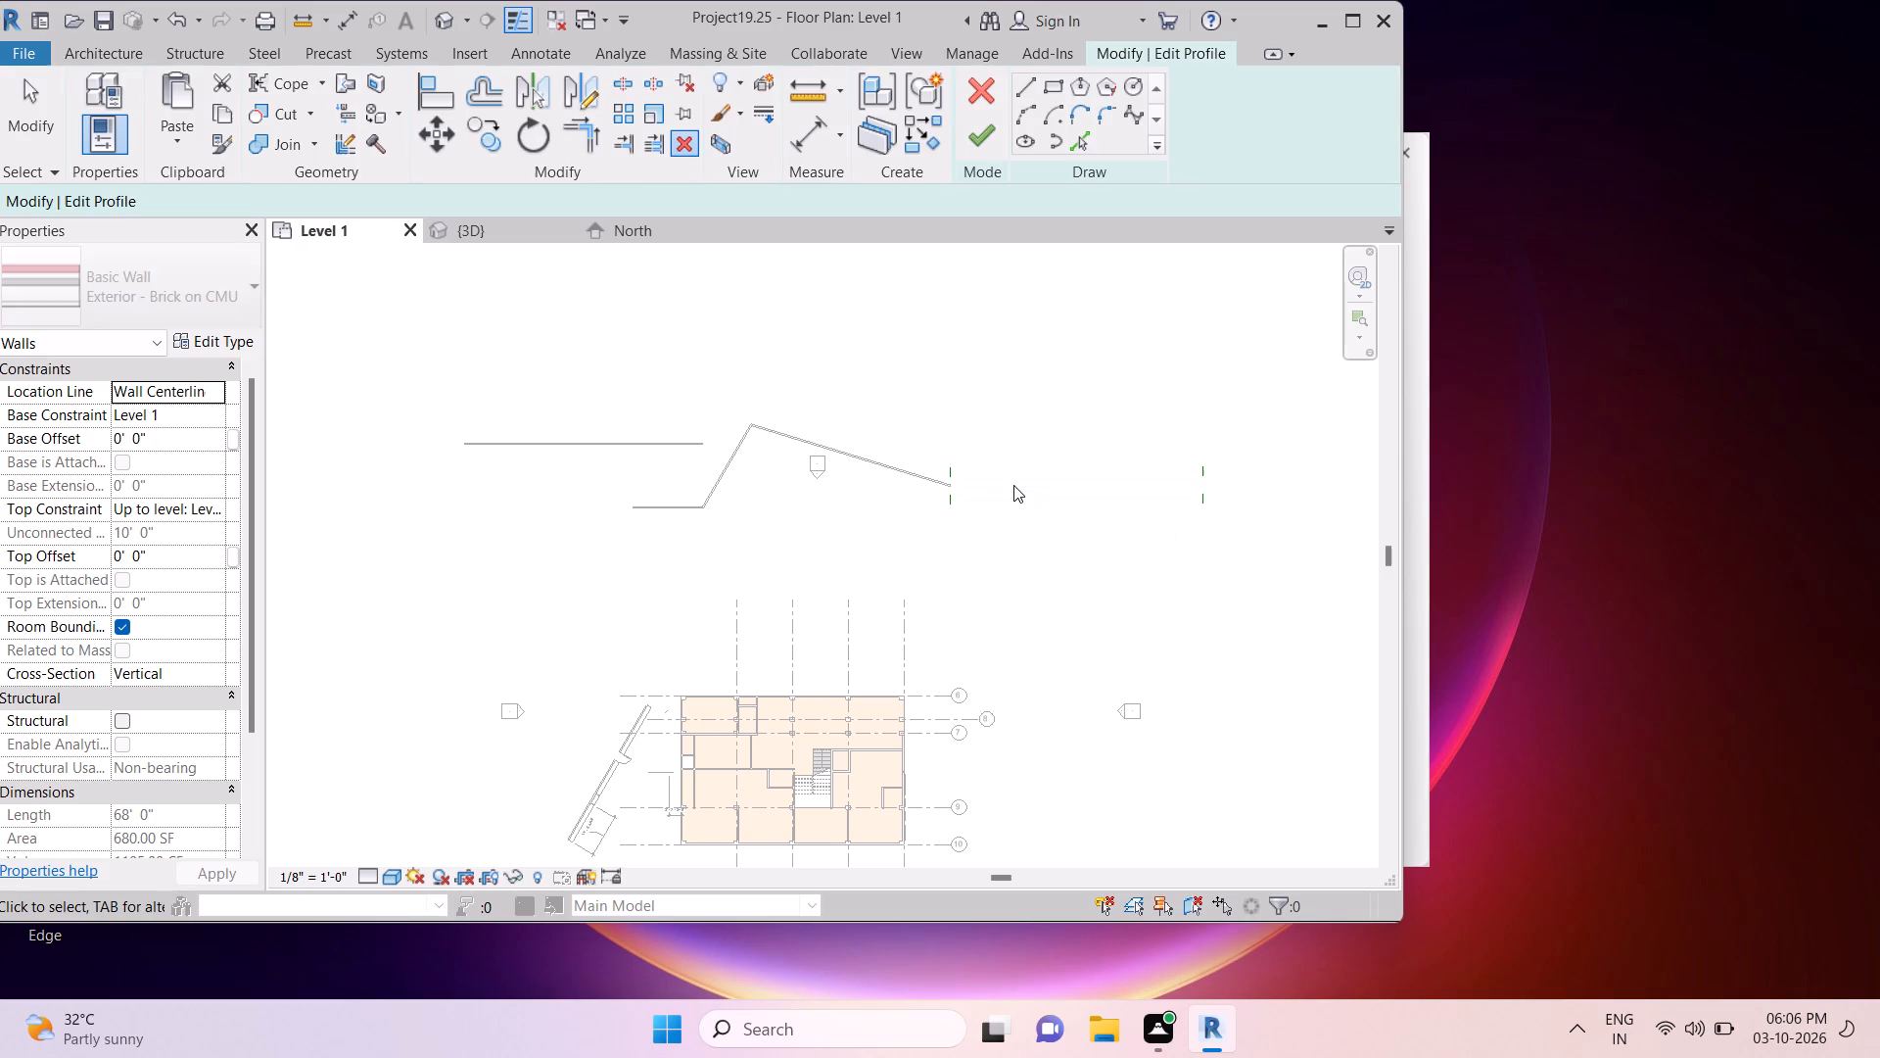
Window-select the remaining profile sketch edge at the east end of the wall and delete it.
left_click_drag(966, 472, 1233, 573)
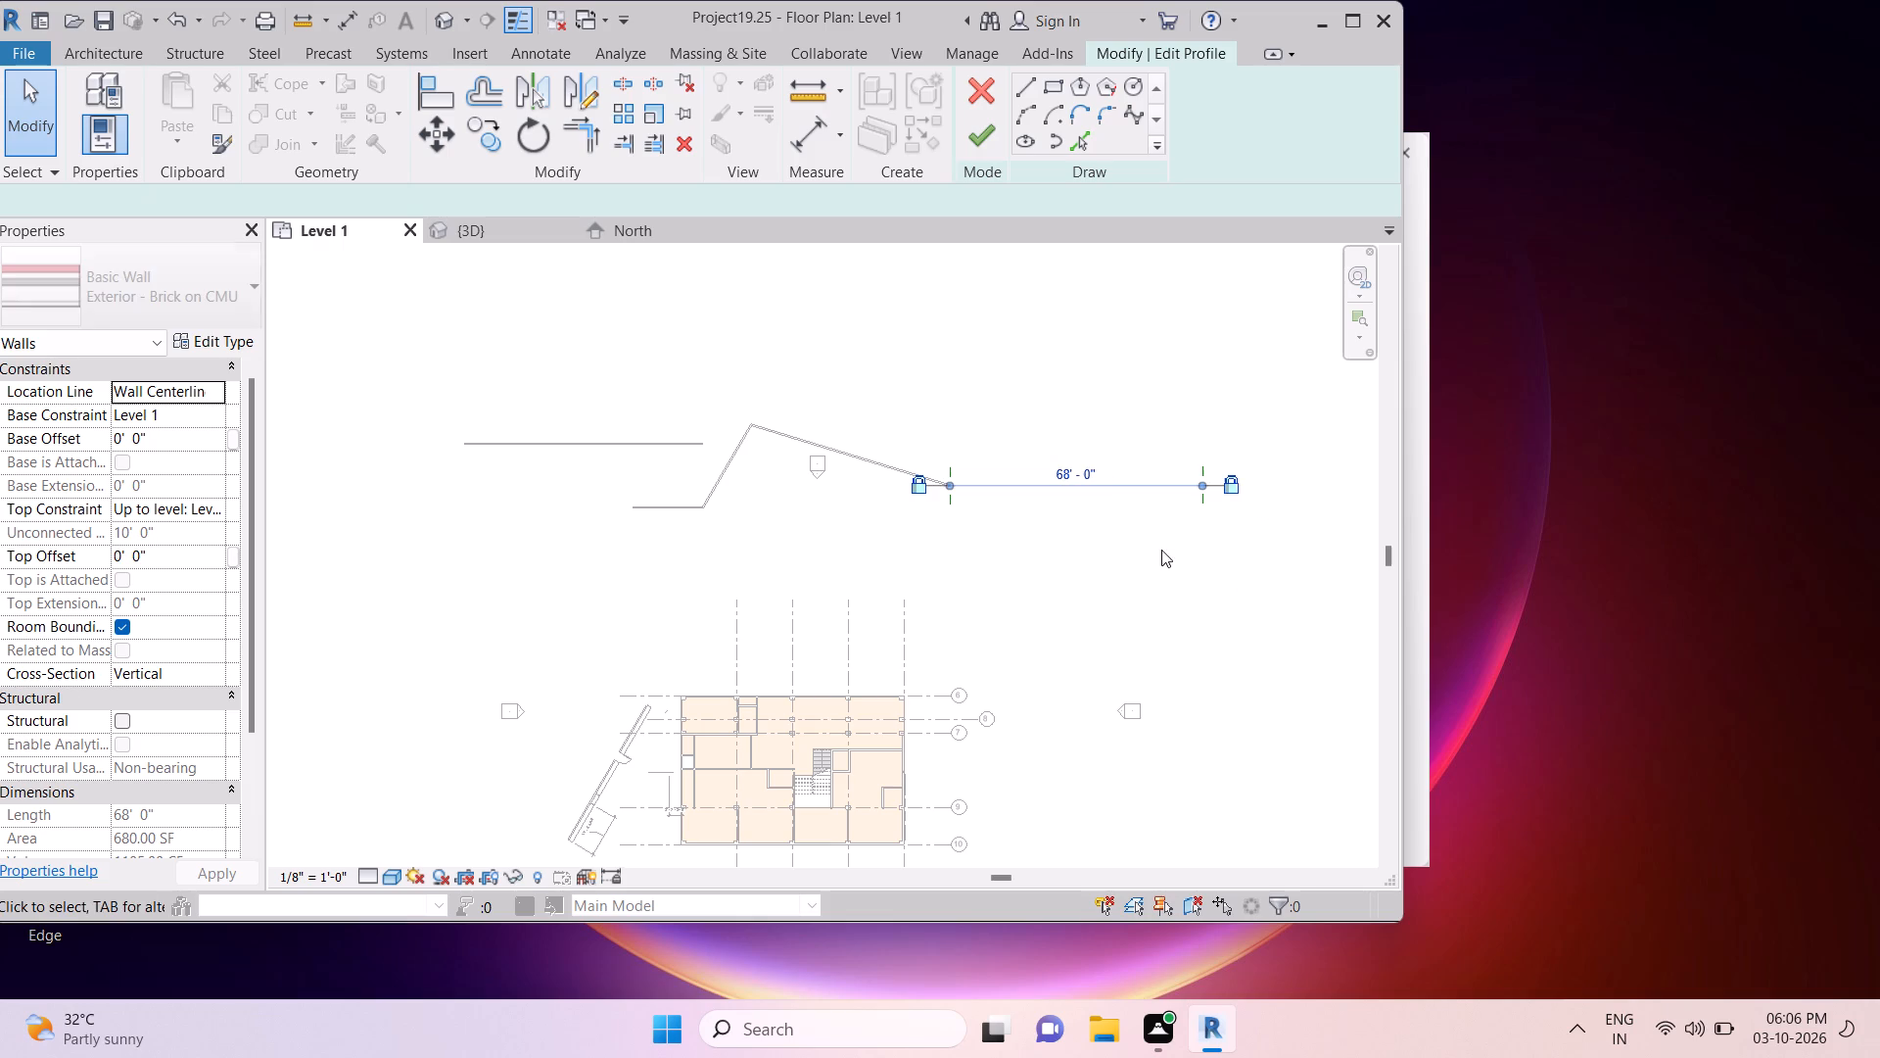
left_click(1104, 475)
left_click_drag(1108, 473, 1120, 473)
left_click(1121, 484)
key("Return")
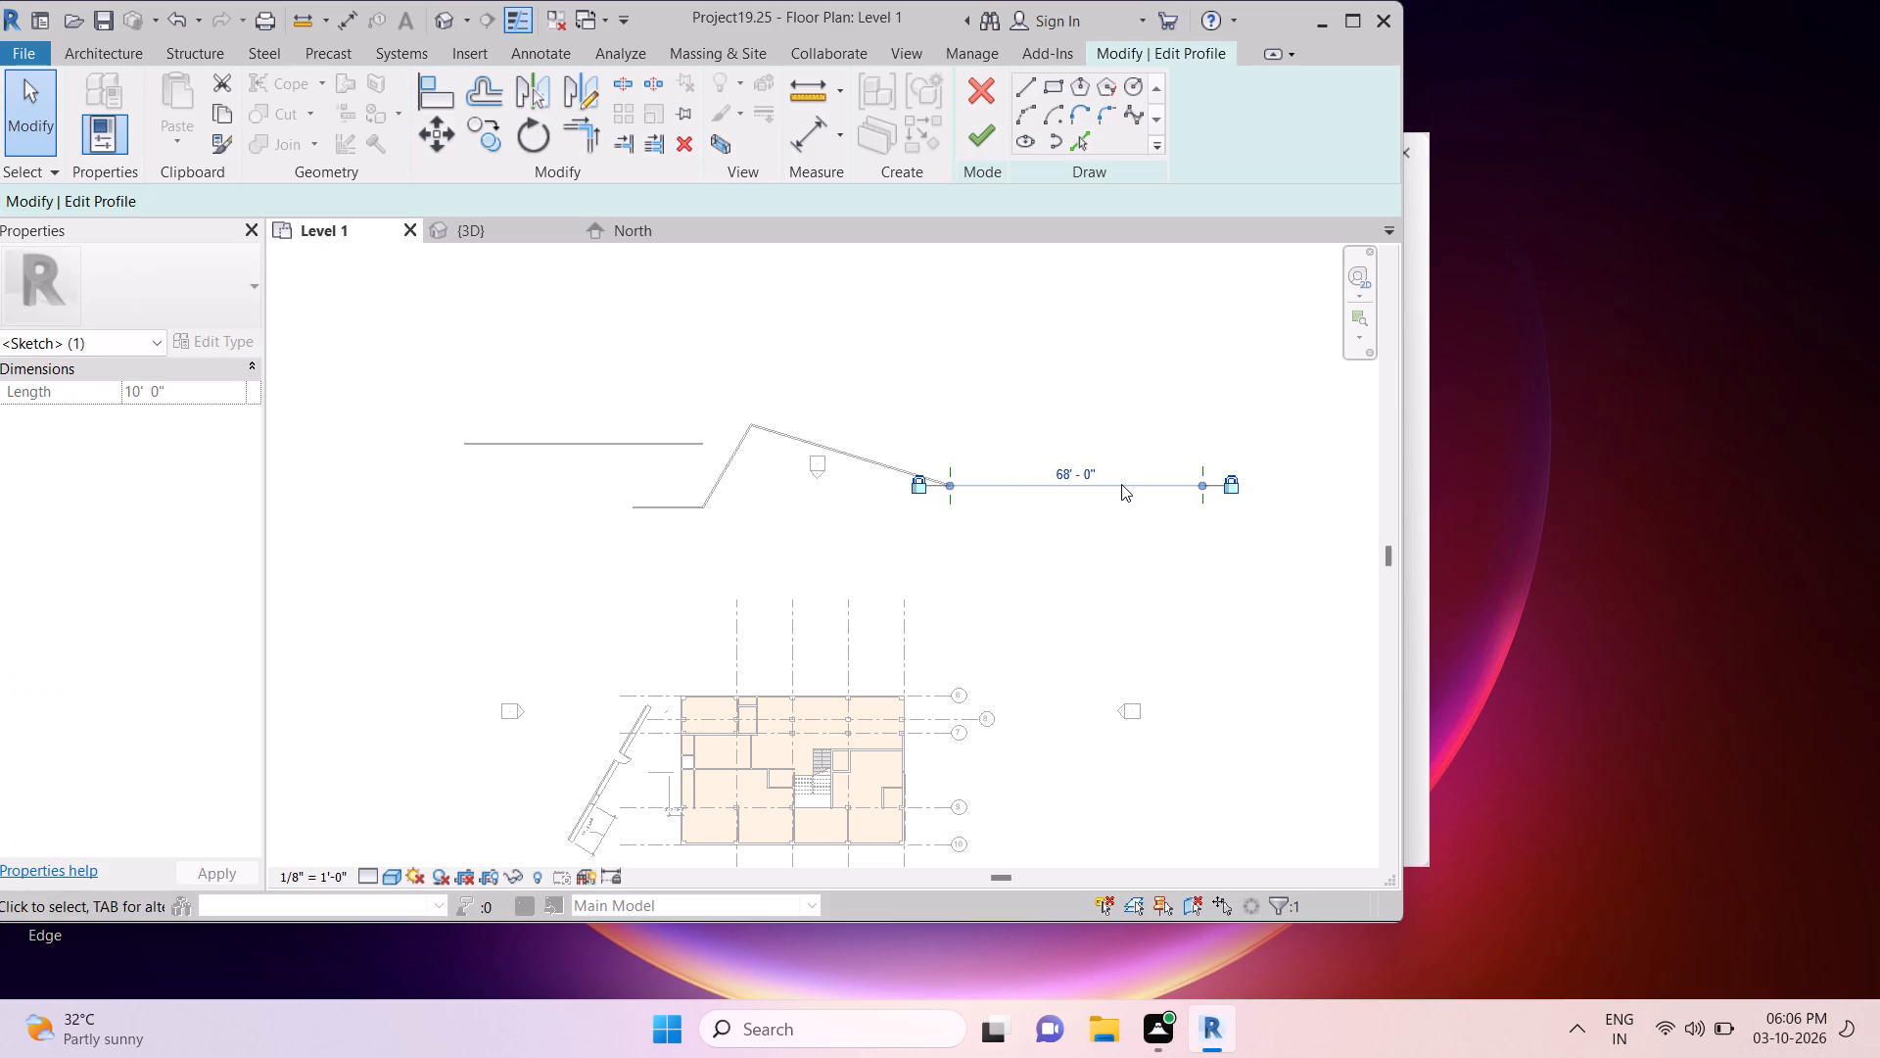
key("Return")
key("Return")
key("Return")
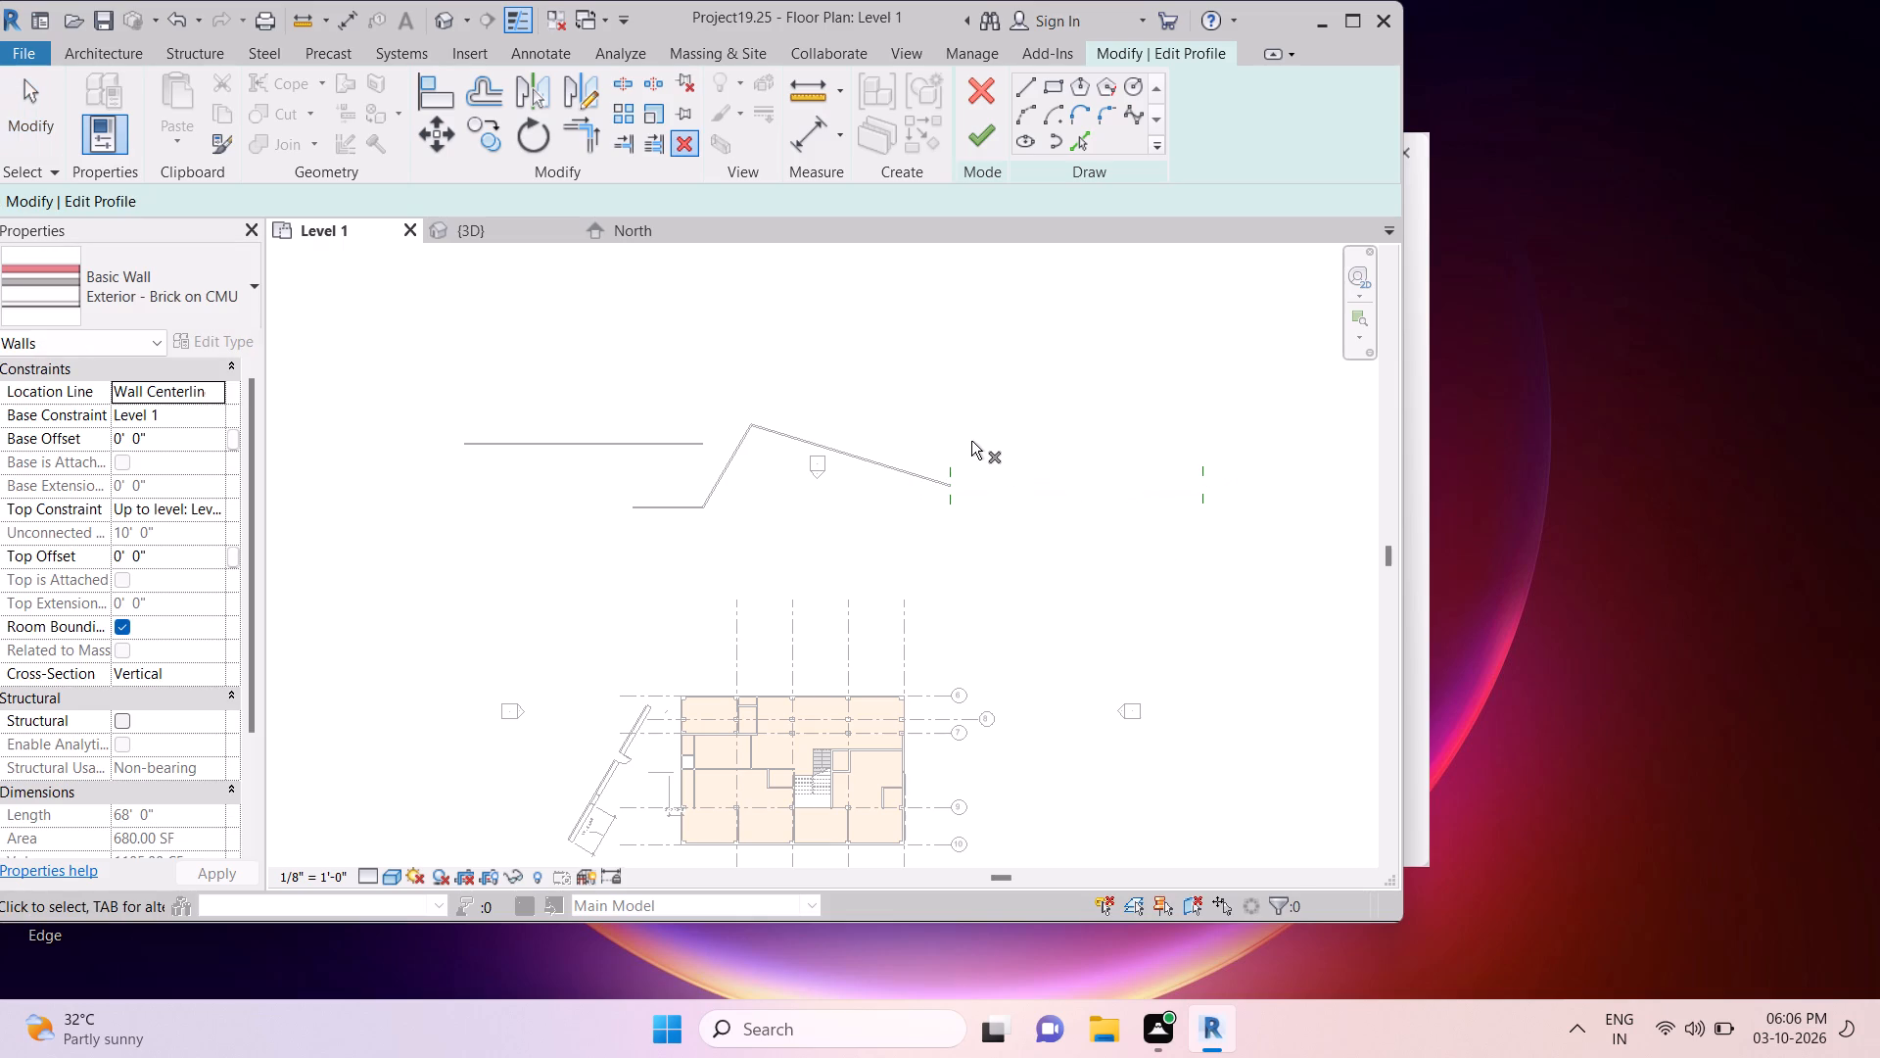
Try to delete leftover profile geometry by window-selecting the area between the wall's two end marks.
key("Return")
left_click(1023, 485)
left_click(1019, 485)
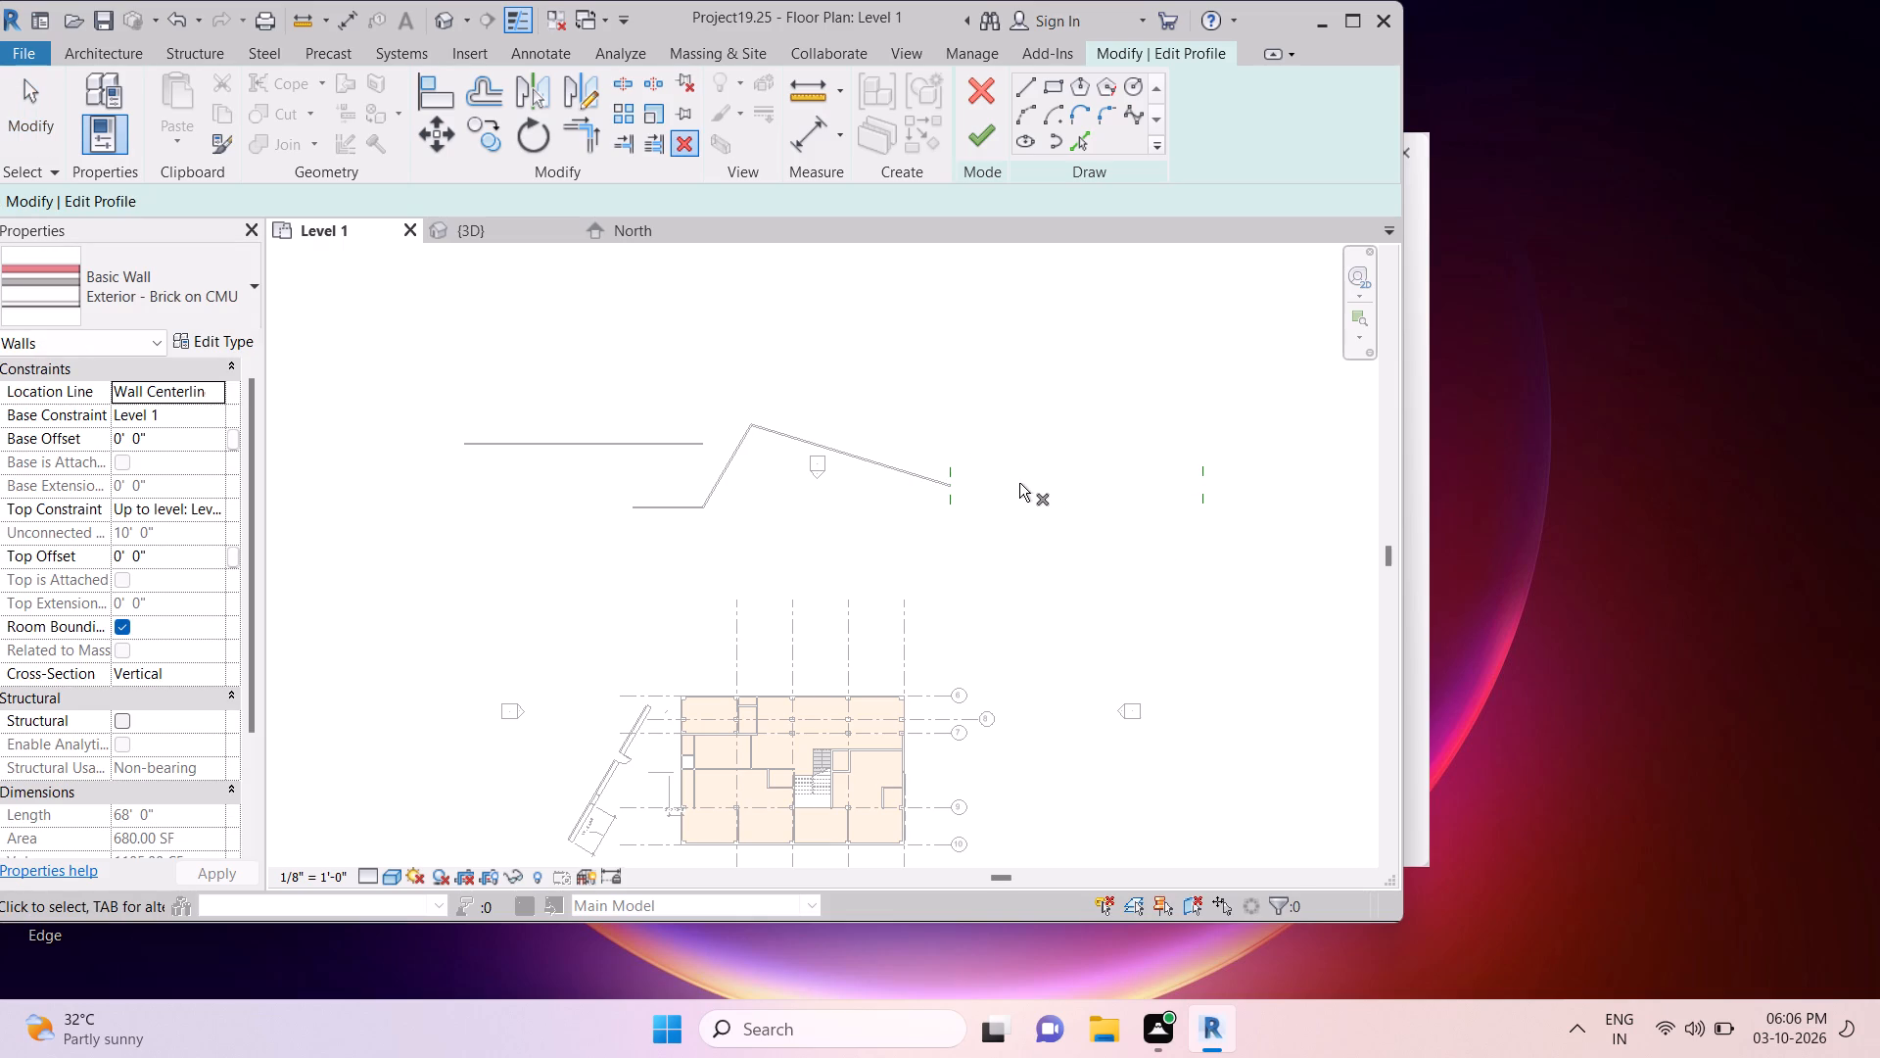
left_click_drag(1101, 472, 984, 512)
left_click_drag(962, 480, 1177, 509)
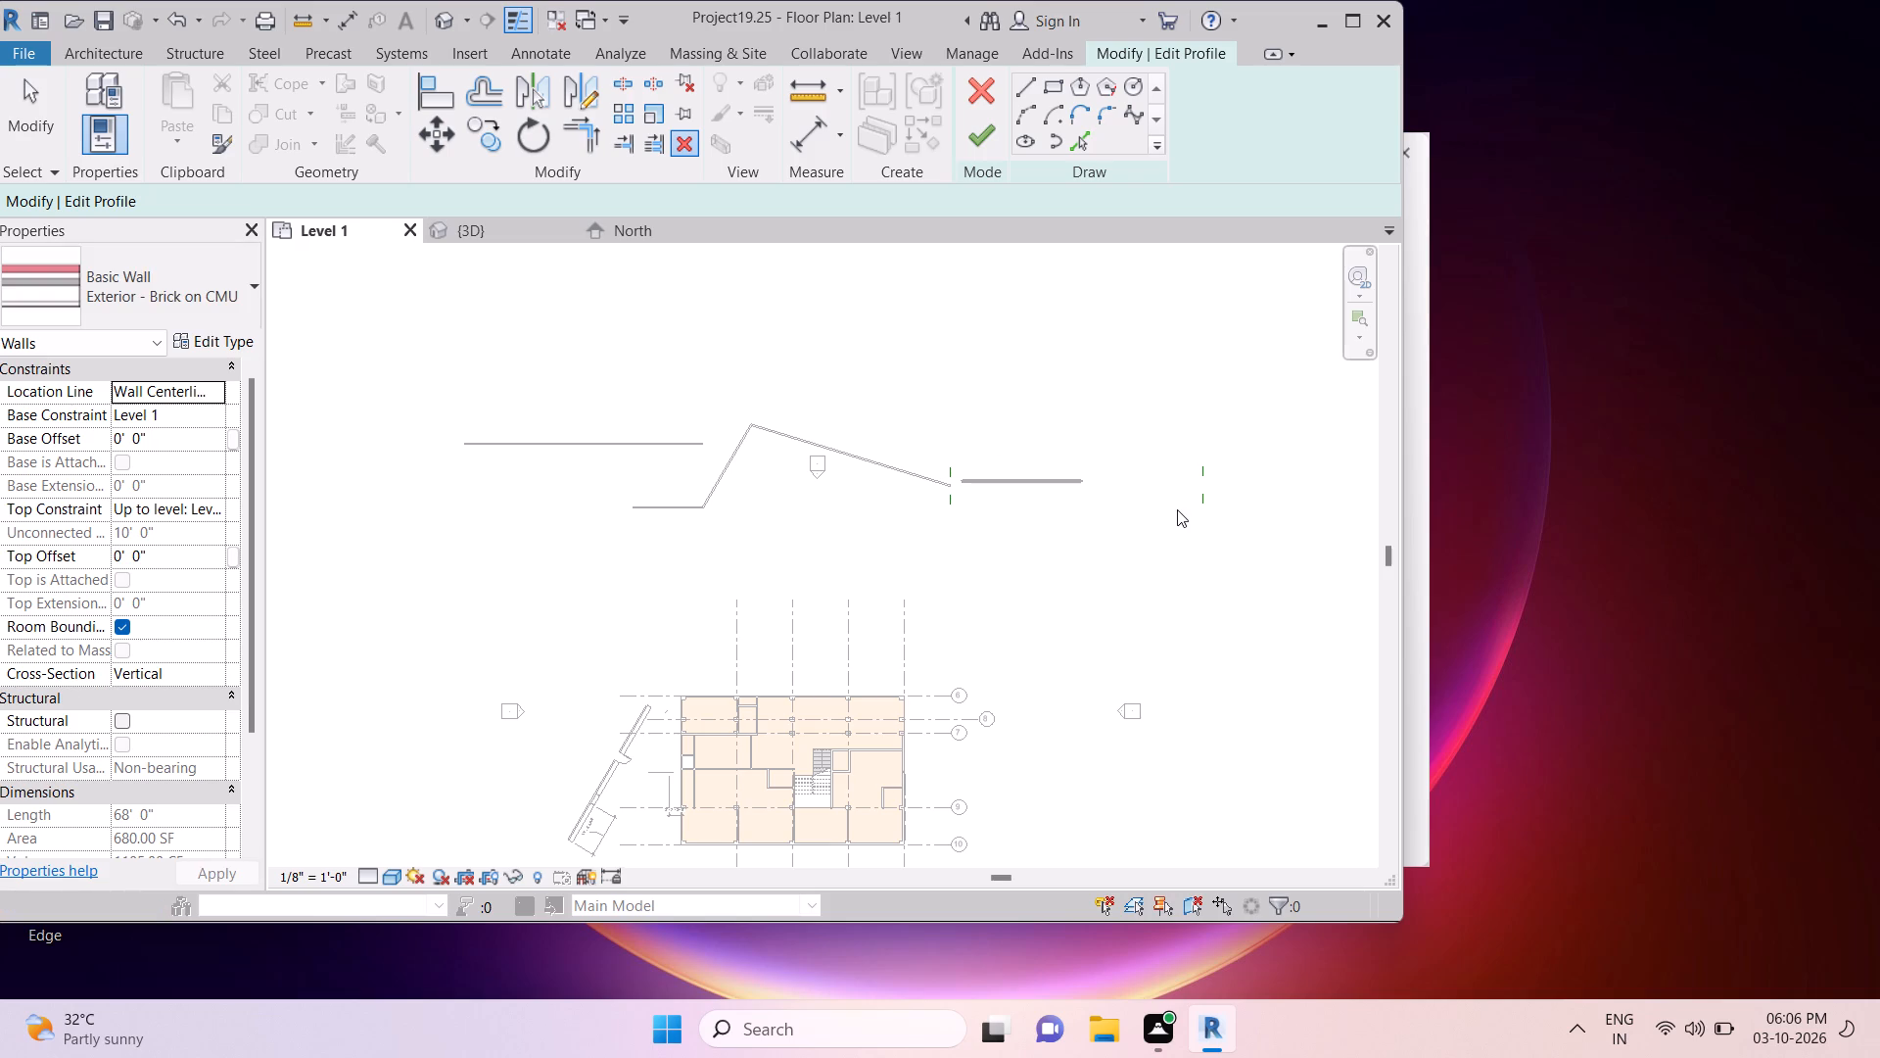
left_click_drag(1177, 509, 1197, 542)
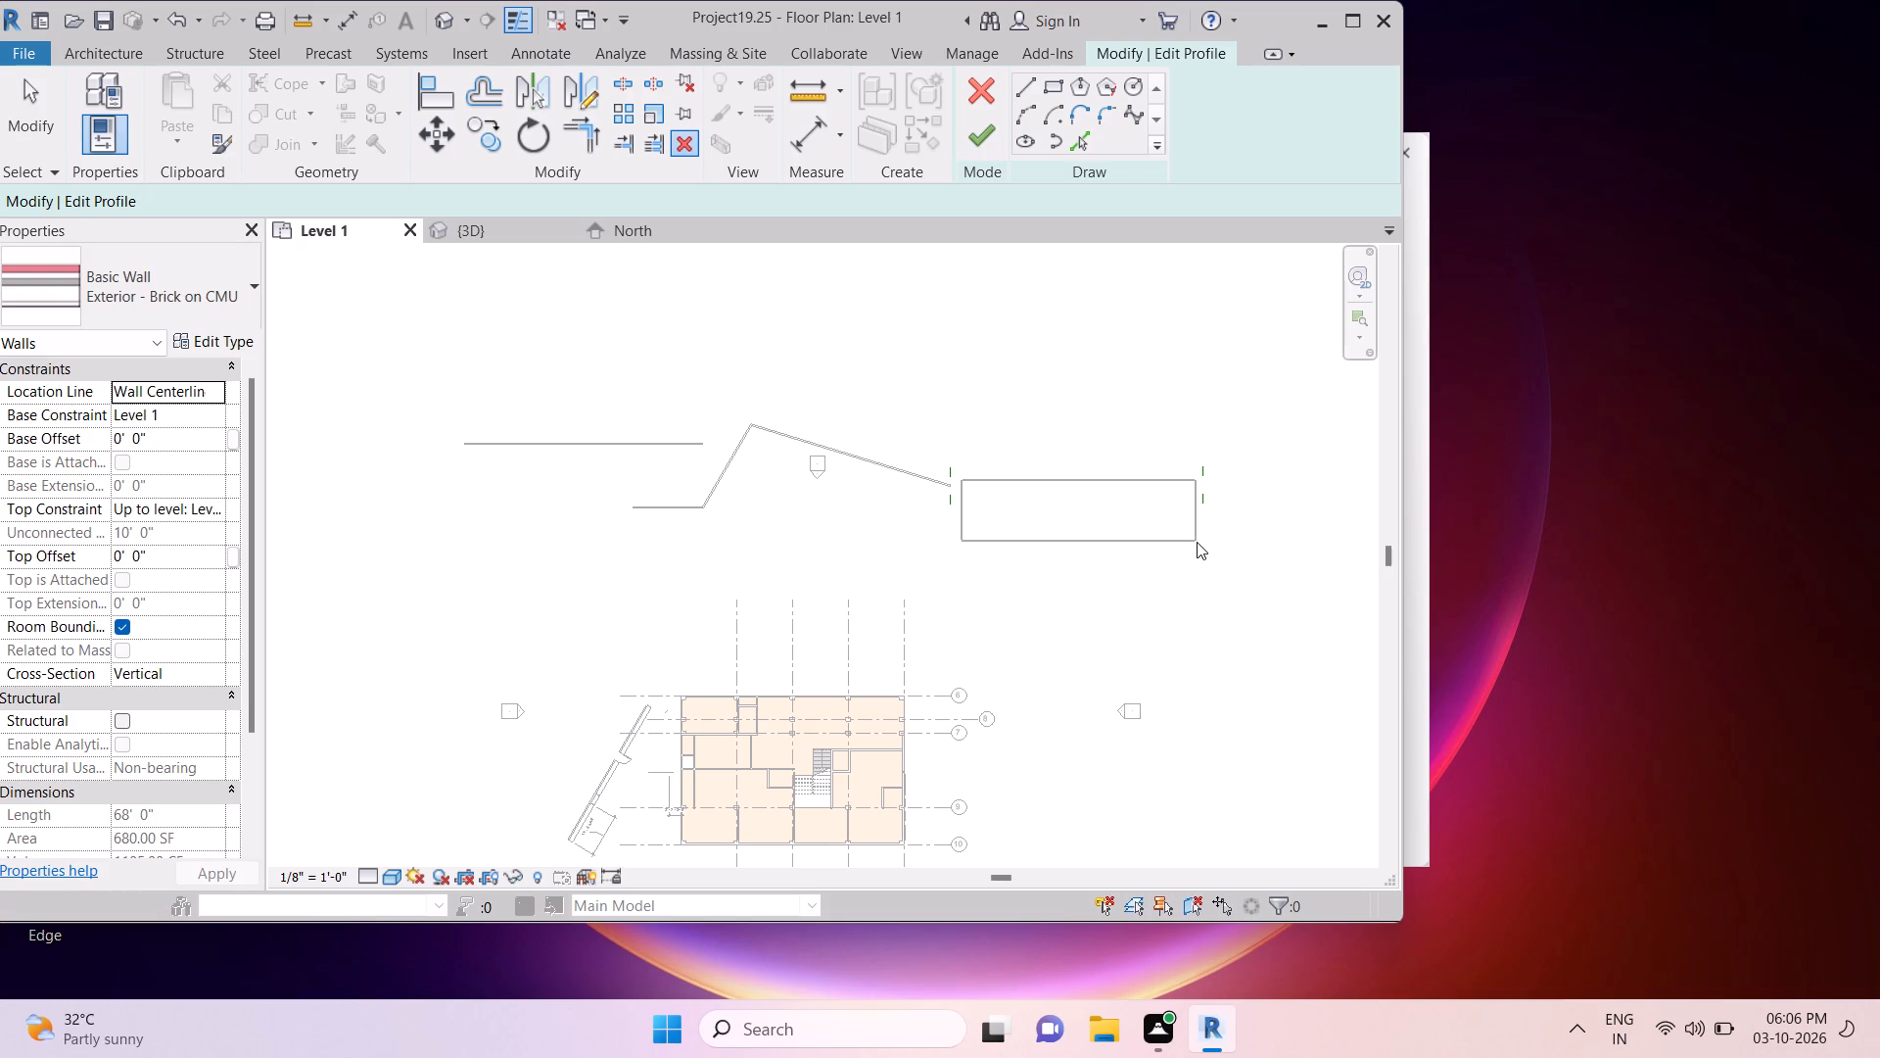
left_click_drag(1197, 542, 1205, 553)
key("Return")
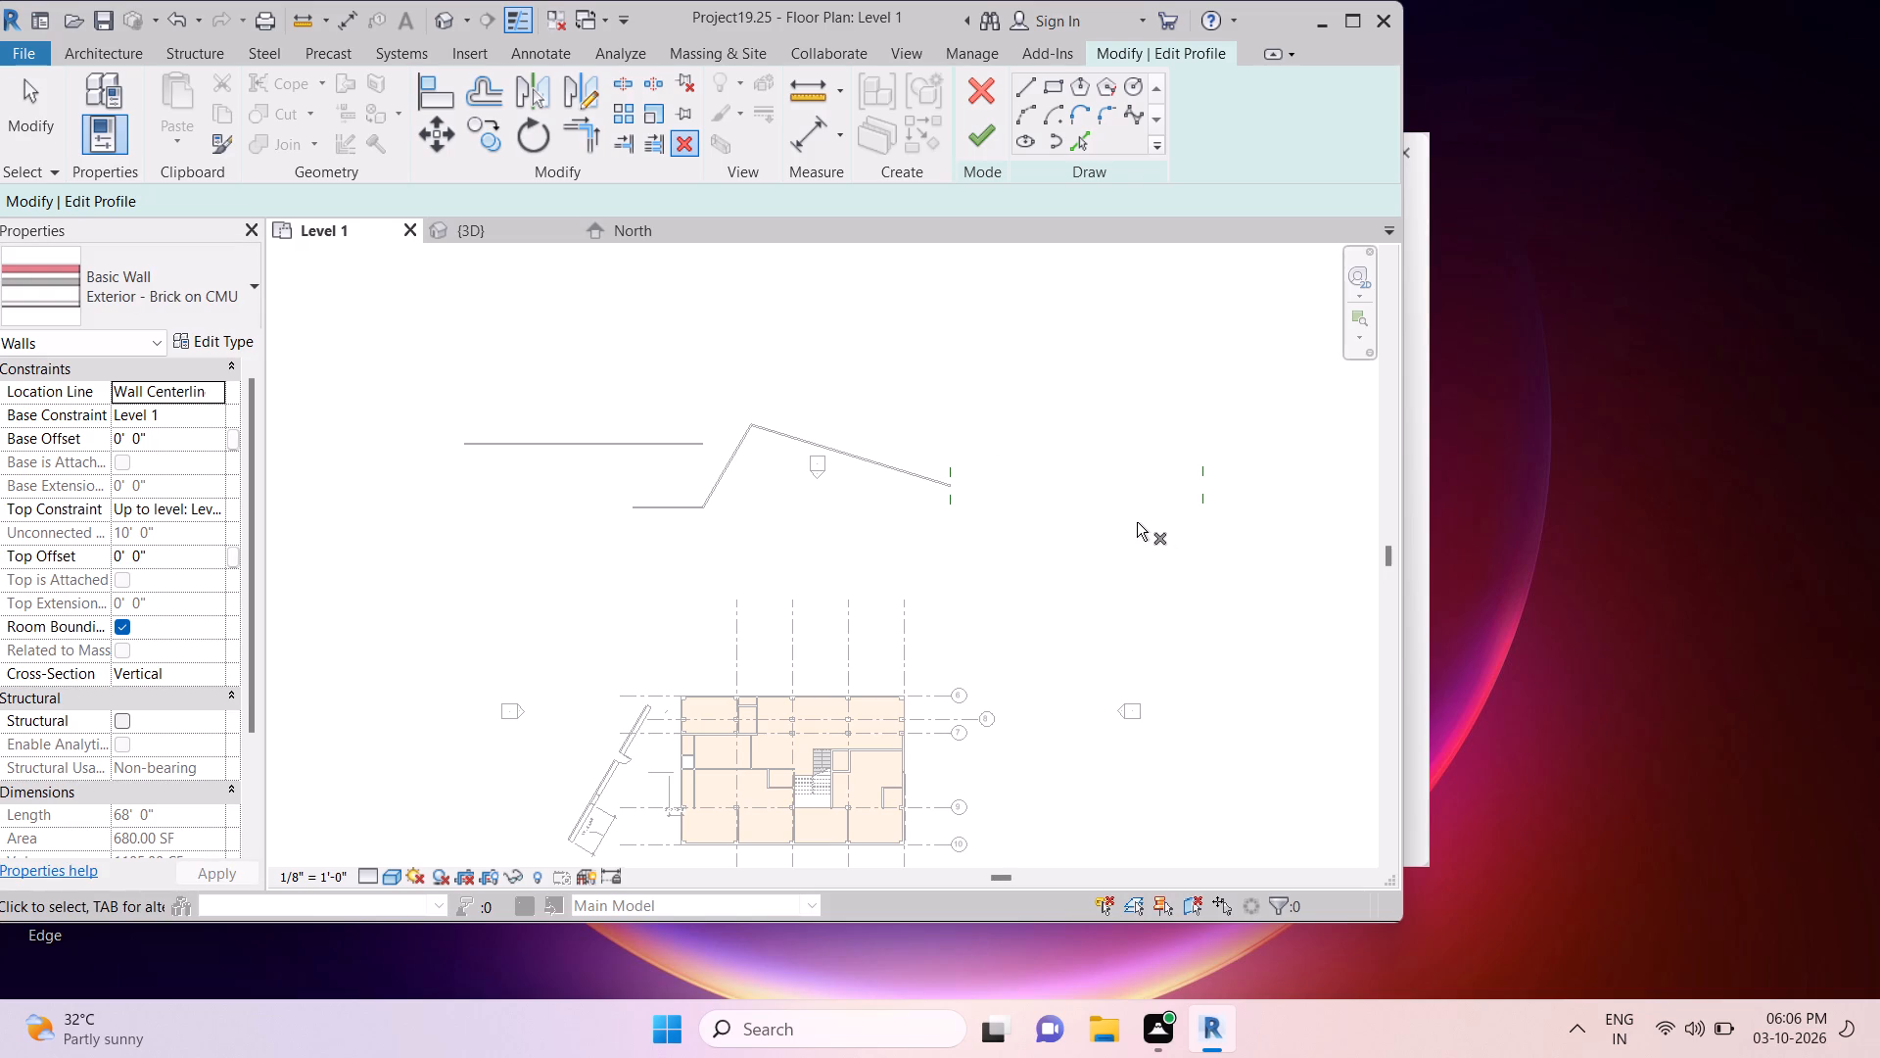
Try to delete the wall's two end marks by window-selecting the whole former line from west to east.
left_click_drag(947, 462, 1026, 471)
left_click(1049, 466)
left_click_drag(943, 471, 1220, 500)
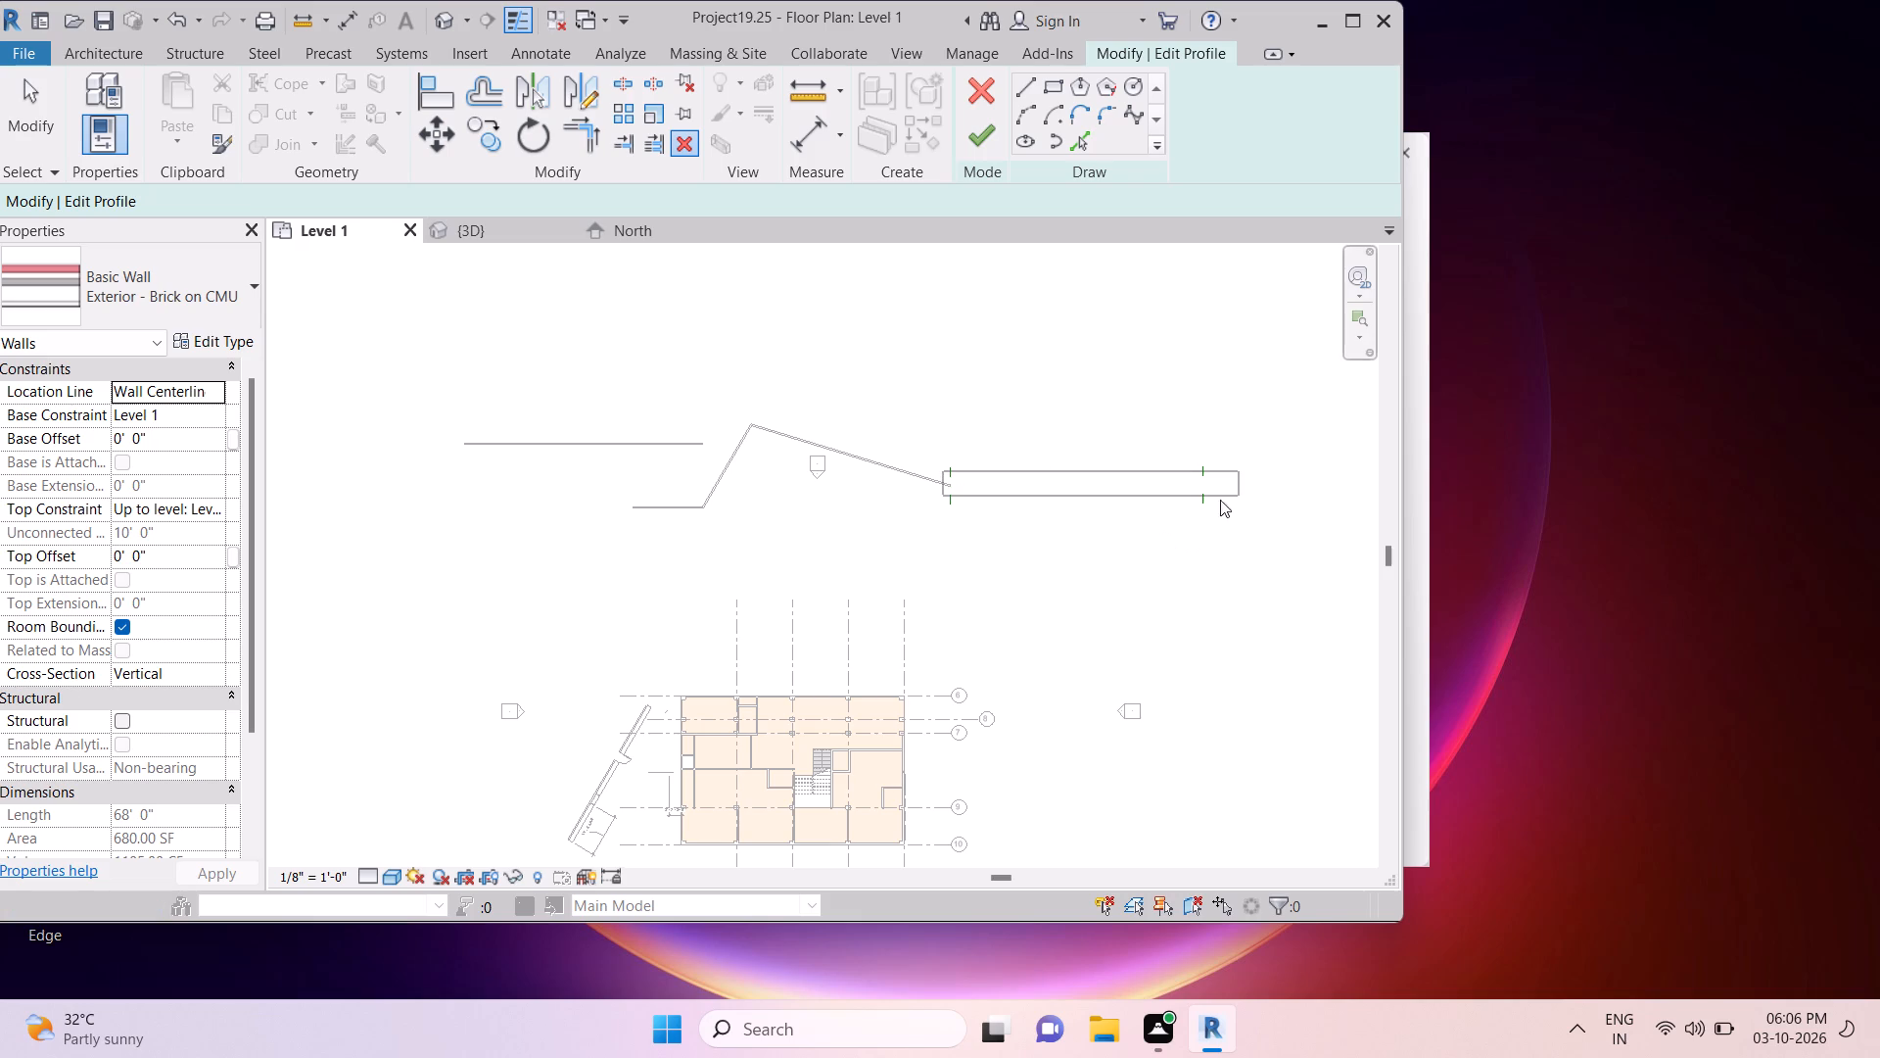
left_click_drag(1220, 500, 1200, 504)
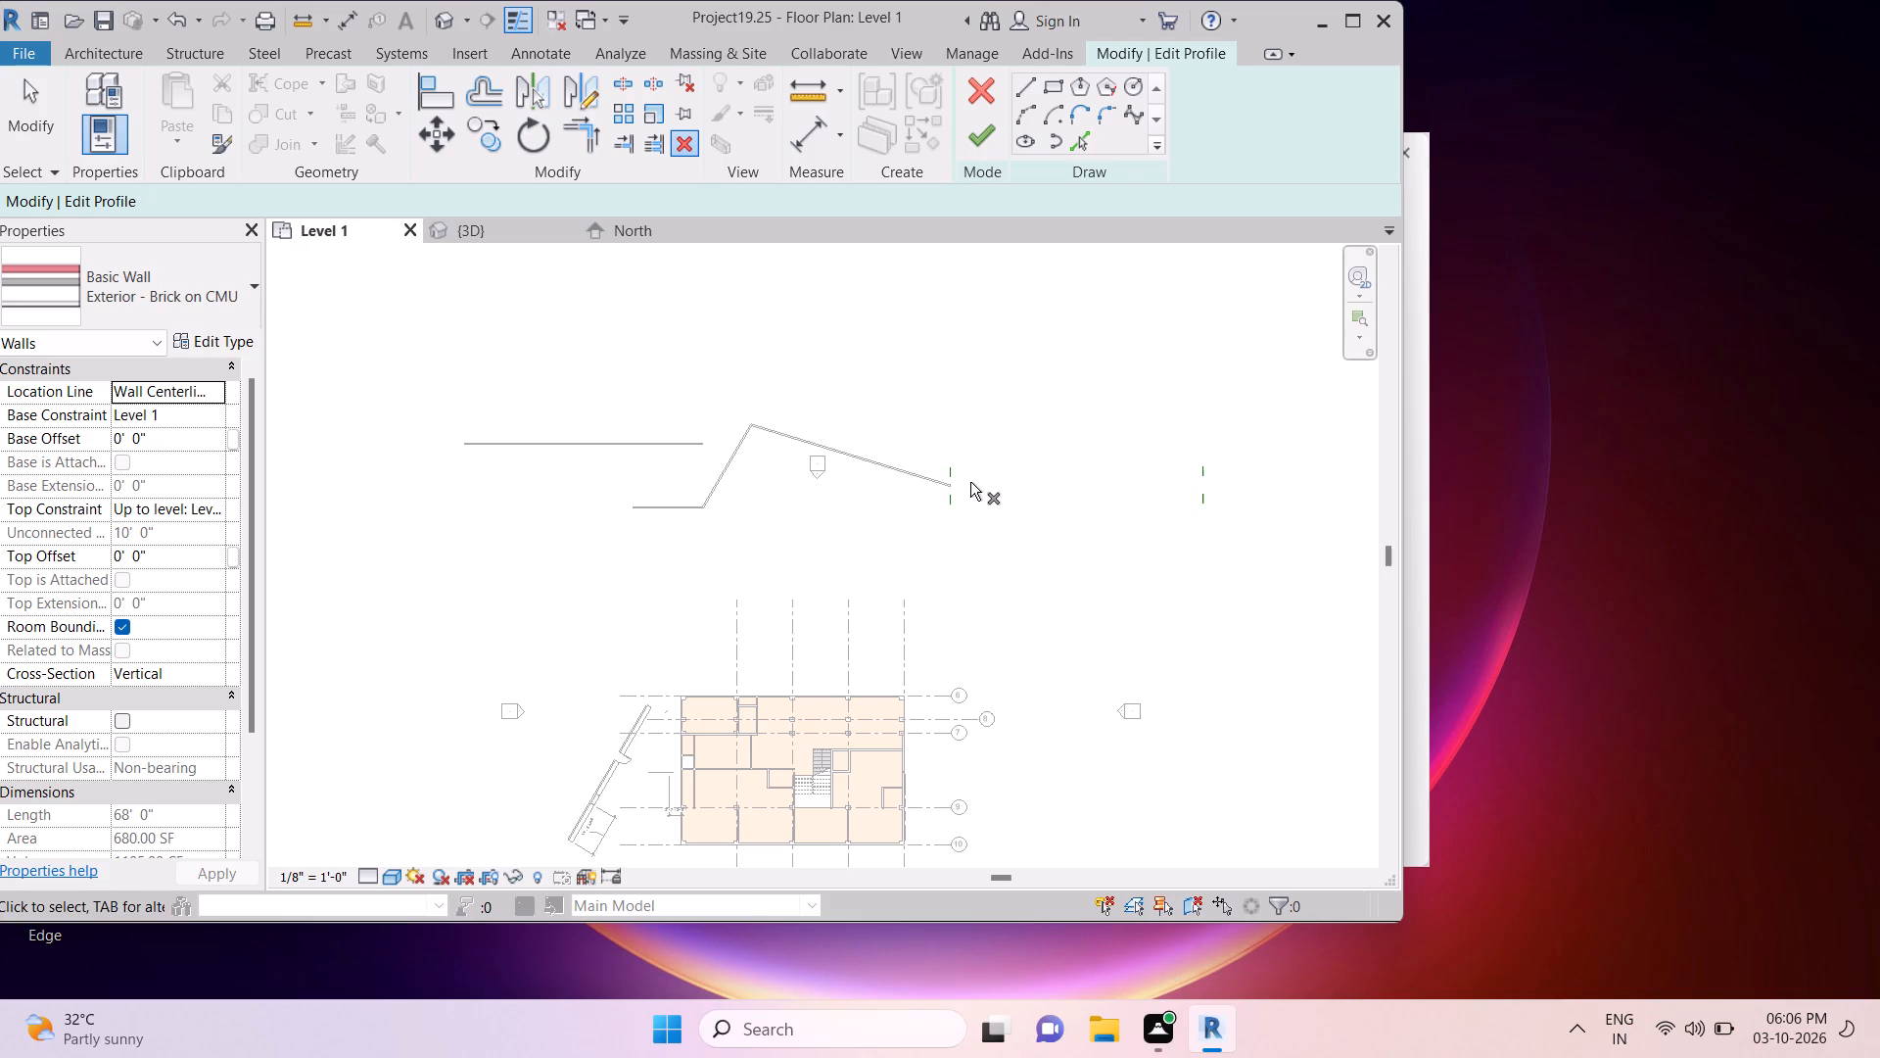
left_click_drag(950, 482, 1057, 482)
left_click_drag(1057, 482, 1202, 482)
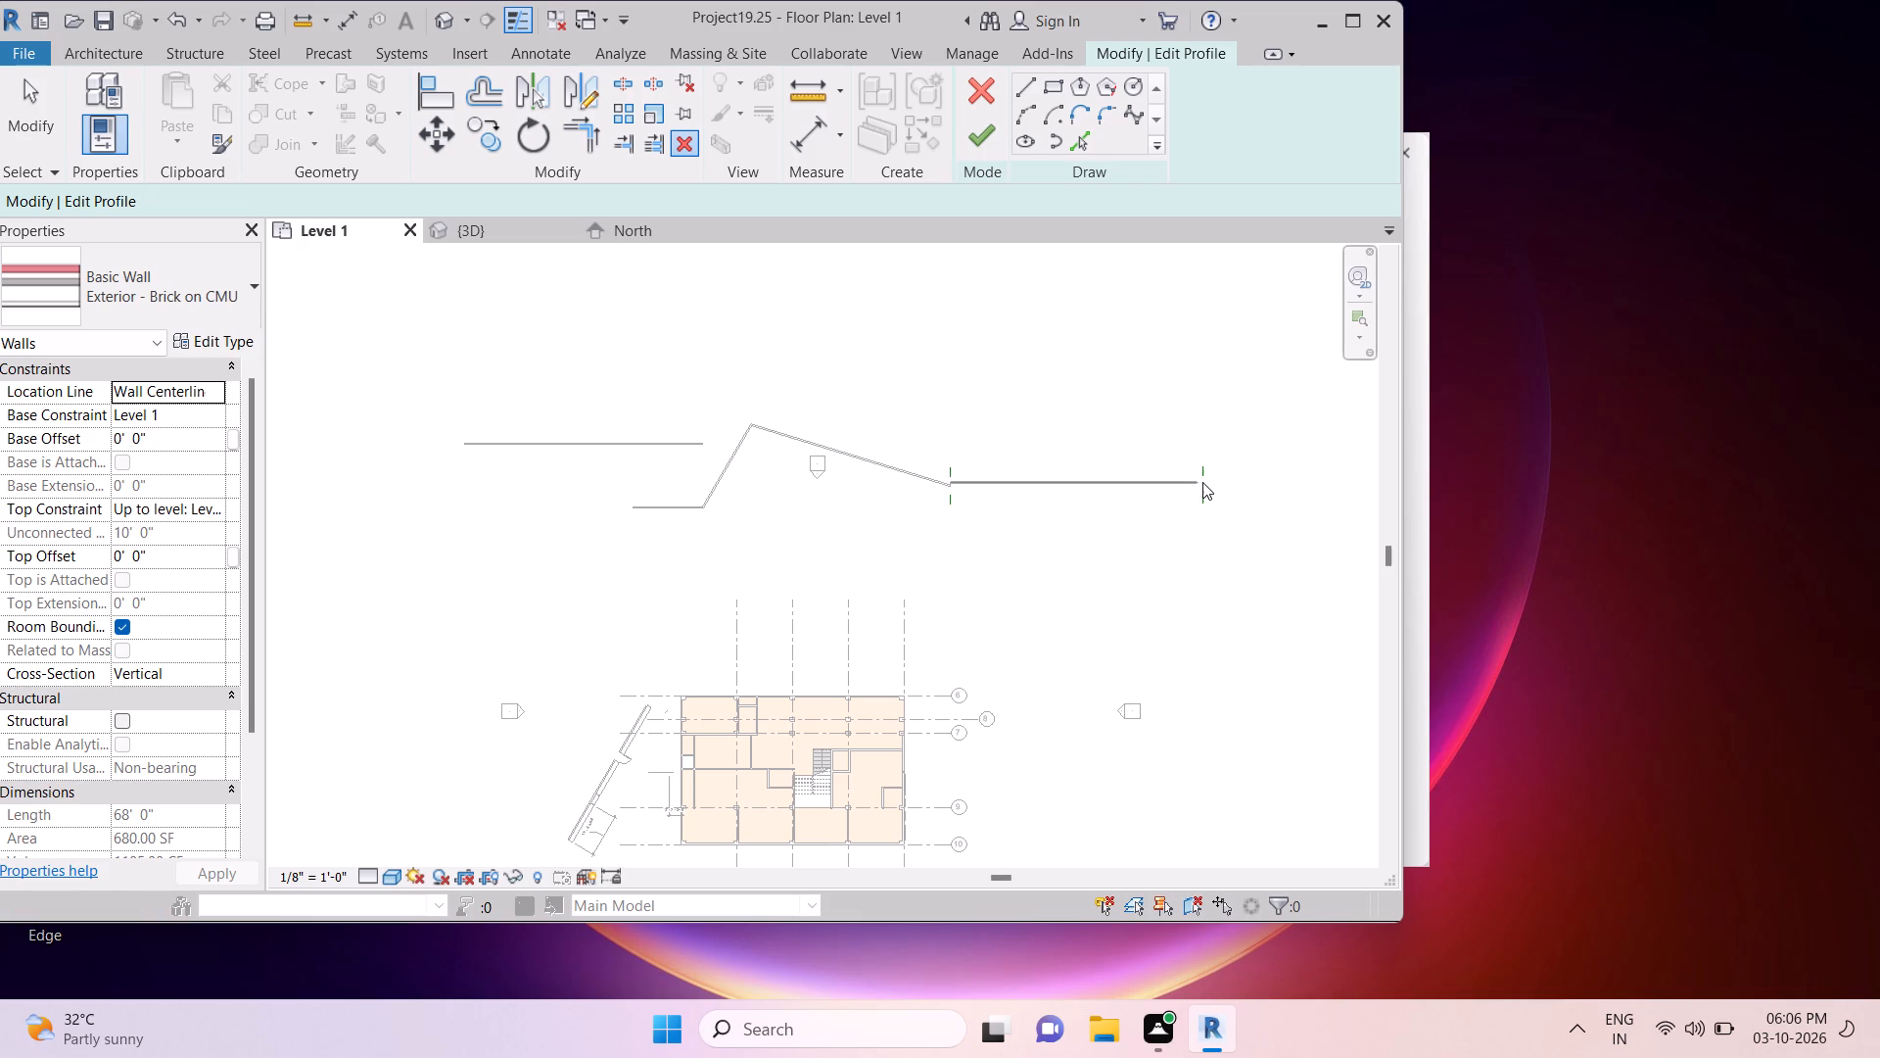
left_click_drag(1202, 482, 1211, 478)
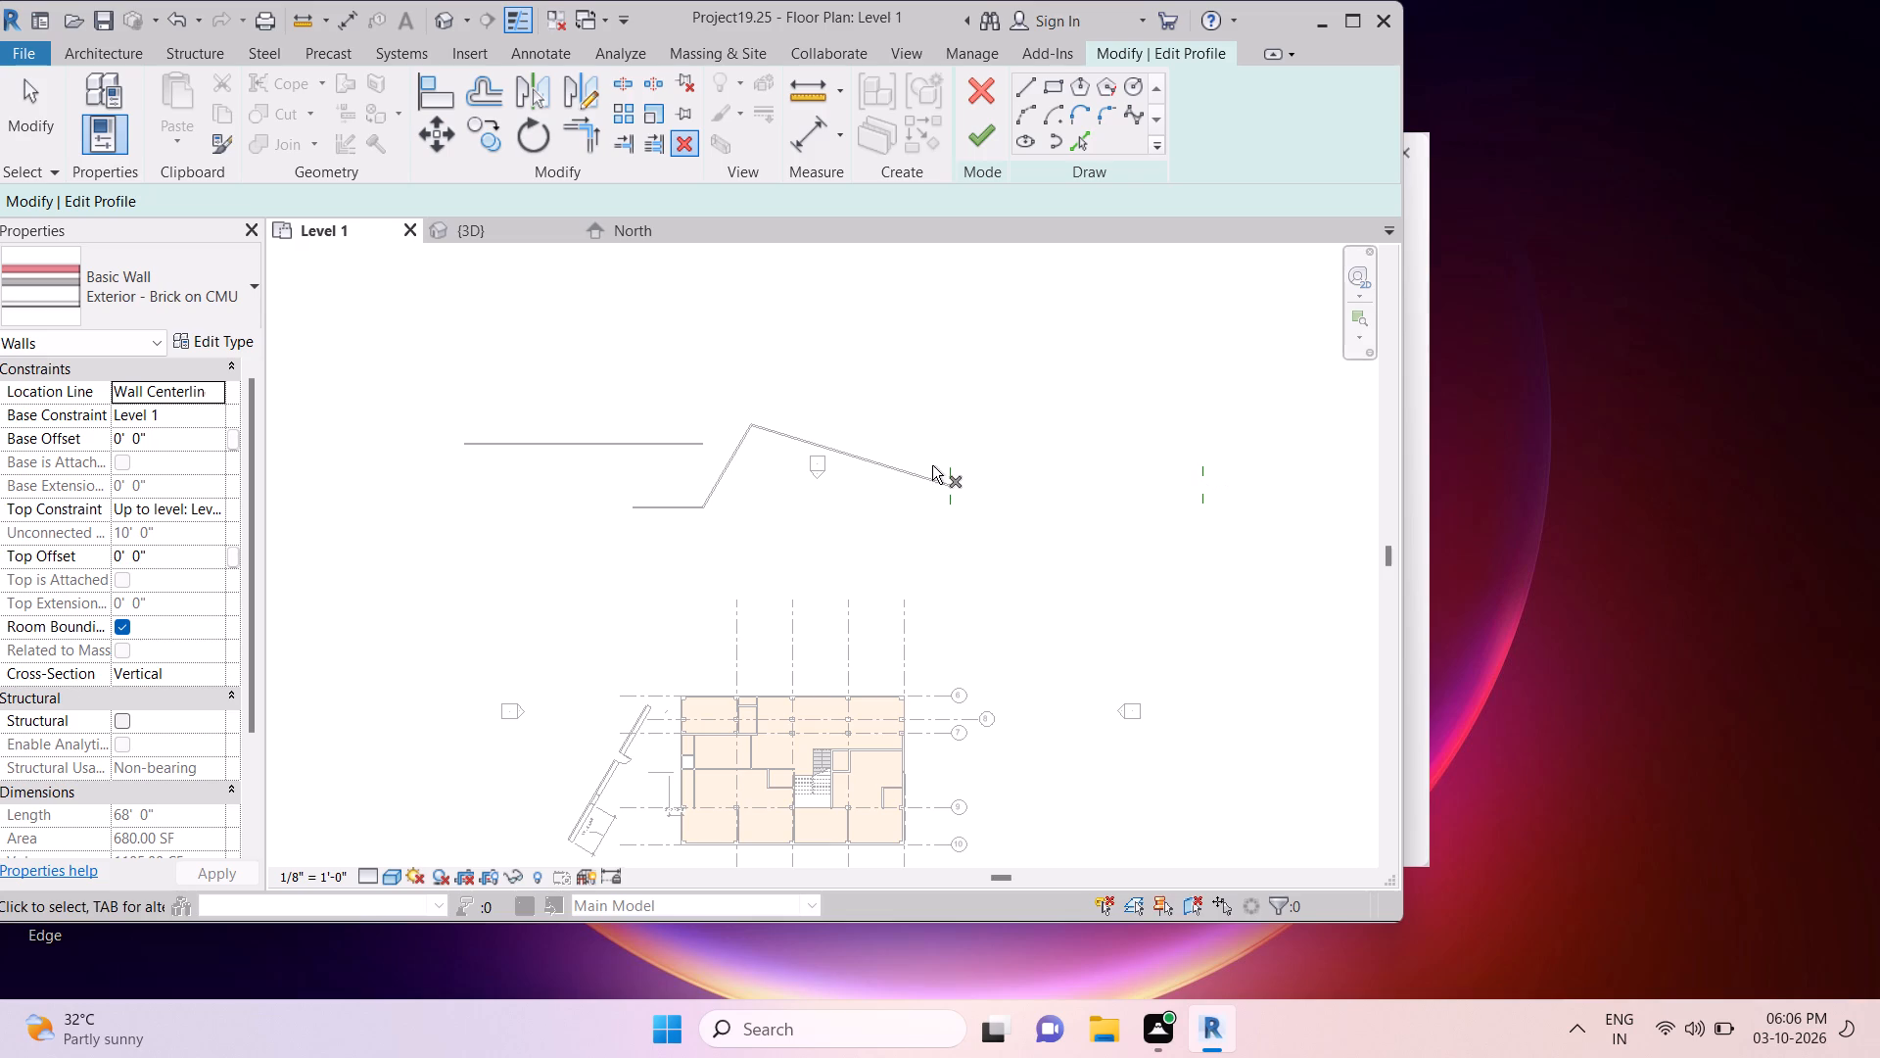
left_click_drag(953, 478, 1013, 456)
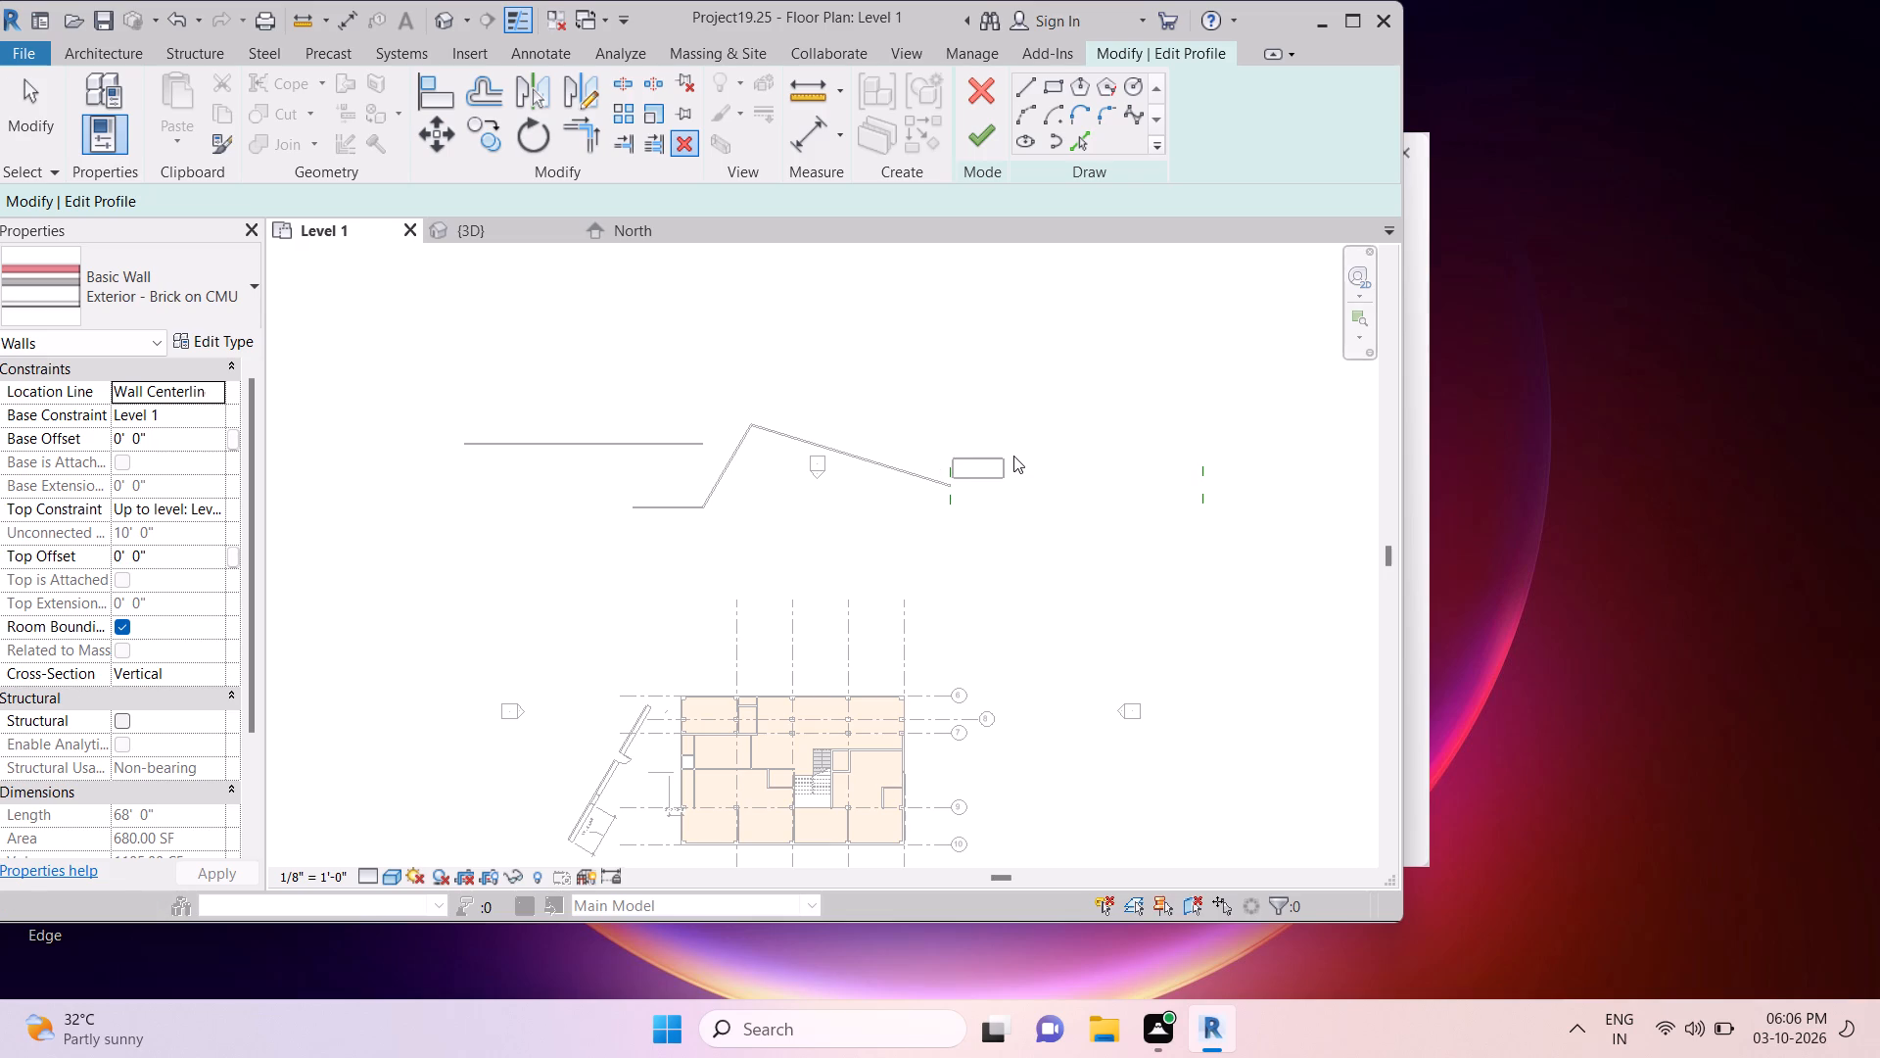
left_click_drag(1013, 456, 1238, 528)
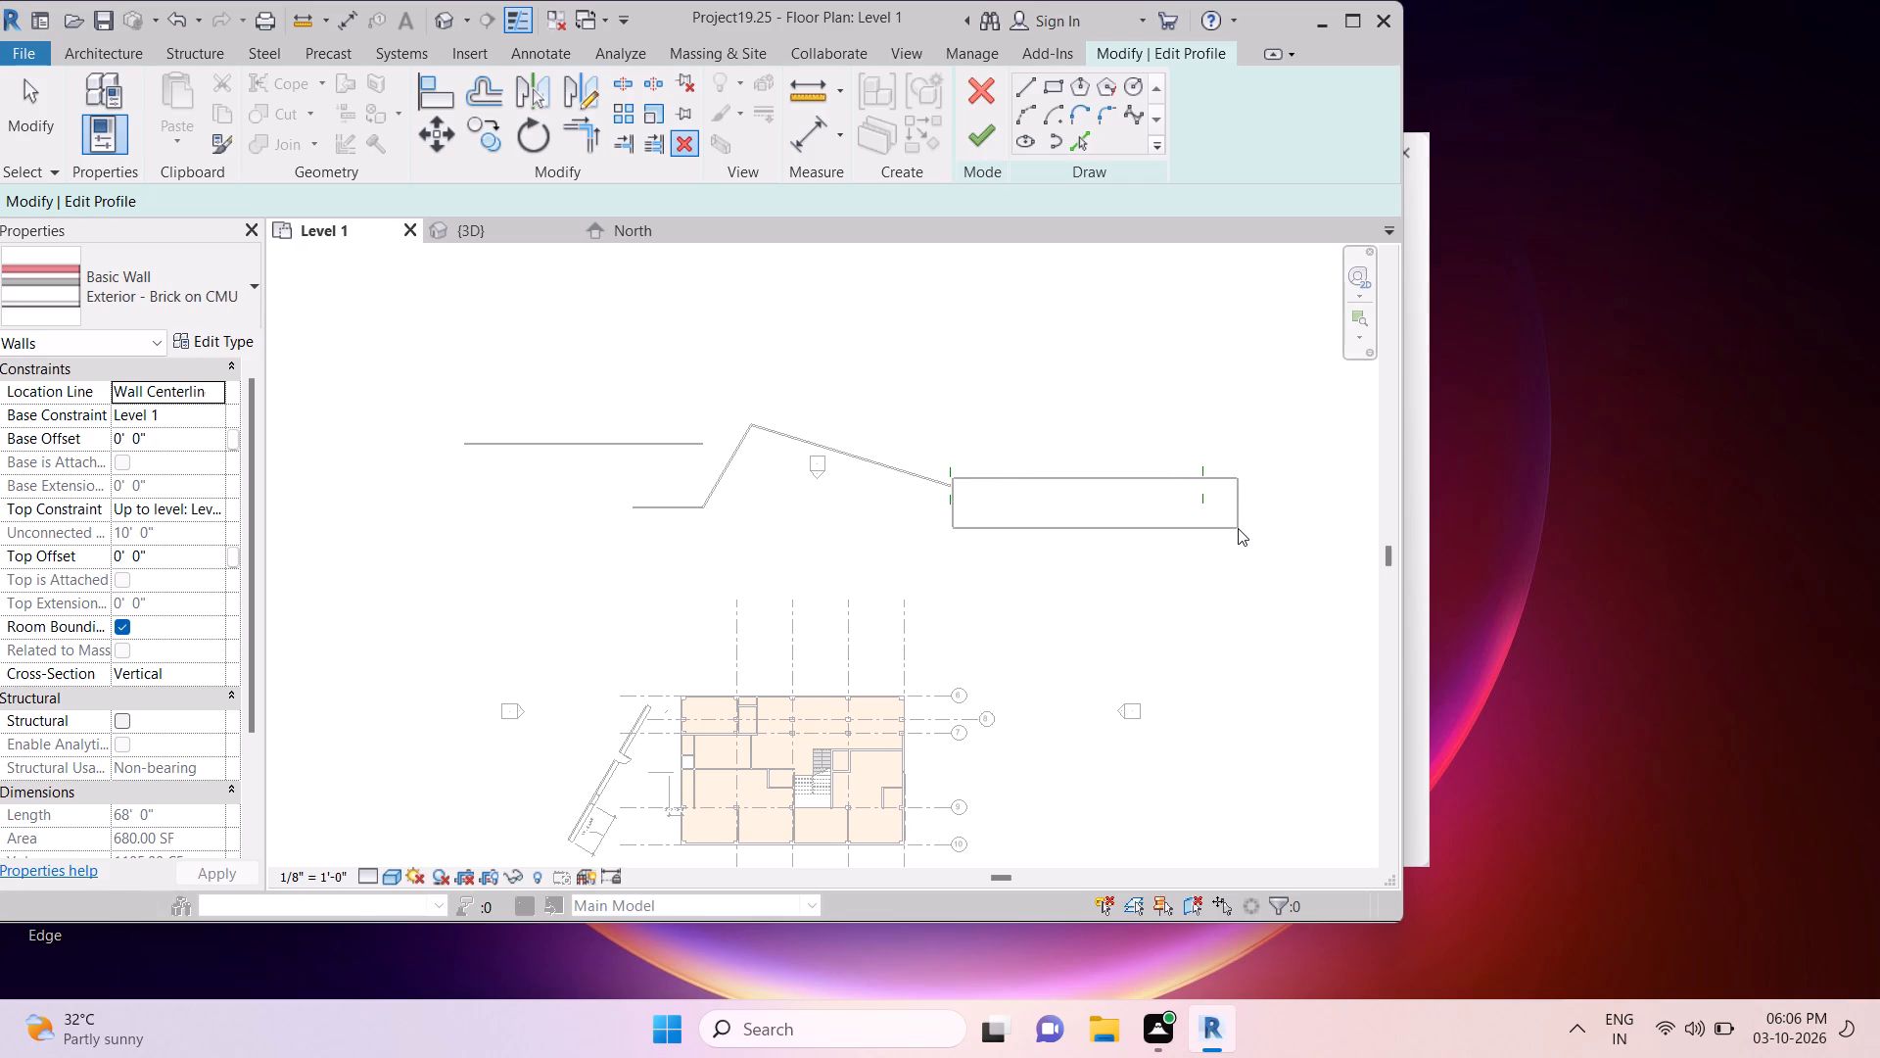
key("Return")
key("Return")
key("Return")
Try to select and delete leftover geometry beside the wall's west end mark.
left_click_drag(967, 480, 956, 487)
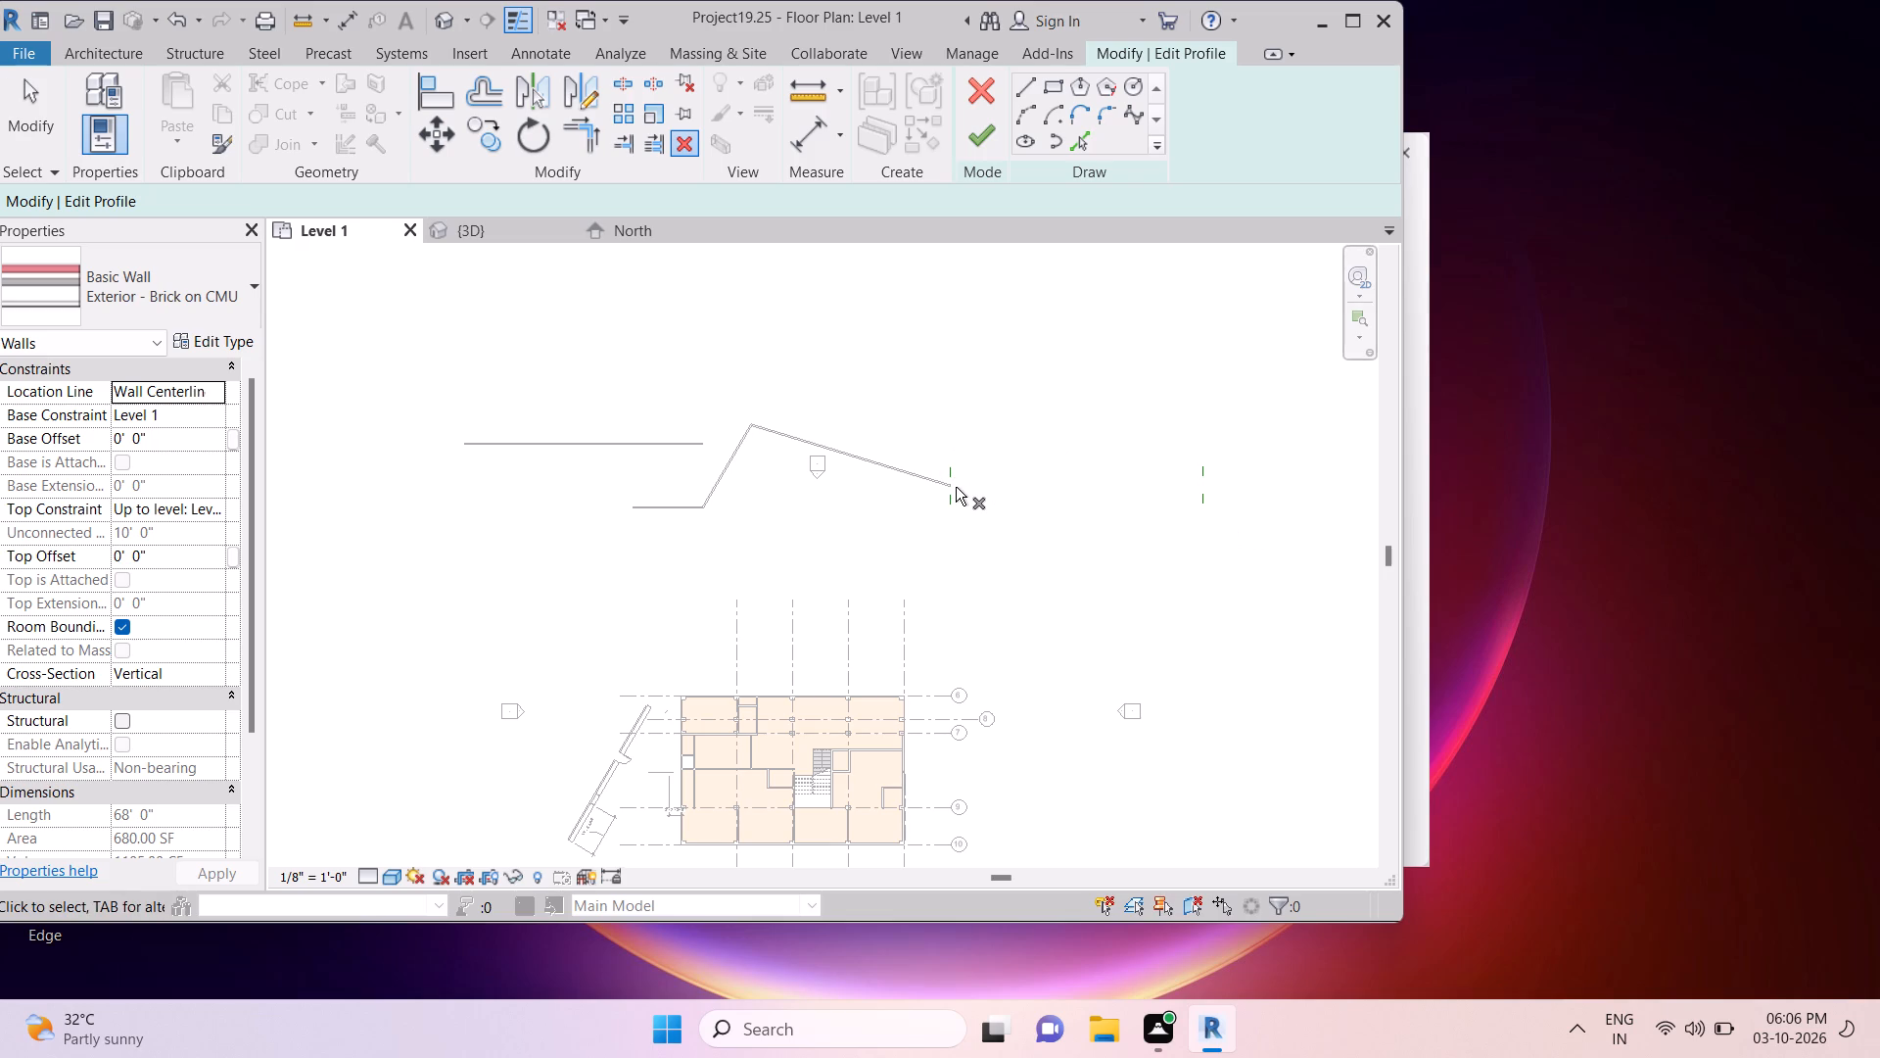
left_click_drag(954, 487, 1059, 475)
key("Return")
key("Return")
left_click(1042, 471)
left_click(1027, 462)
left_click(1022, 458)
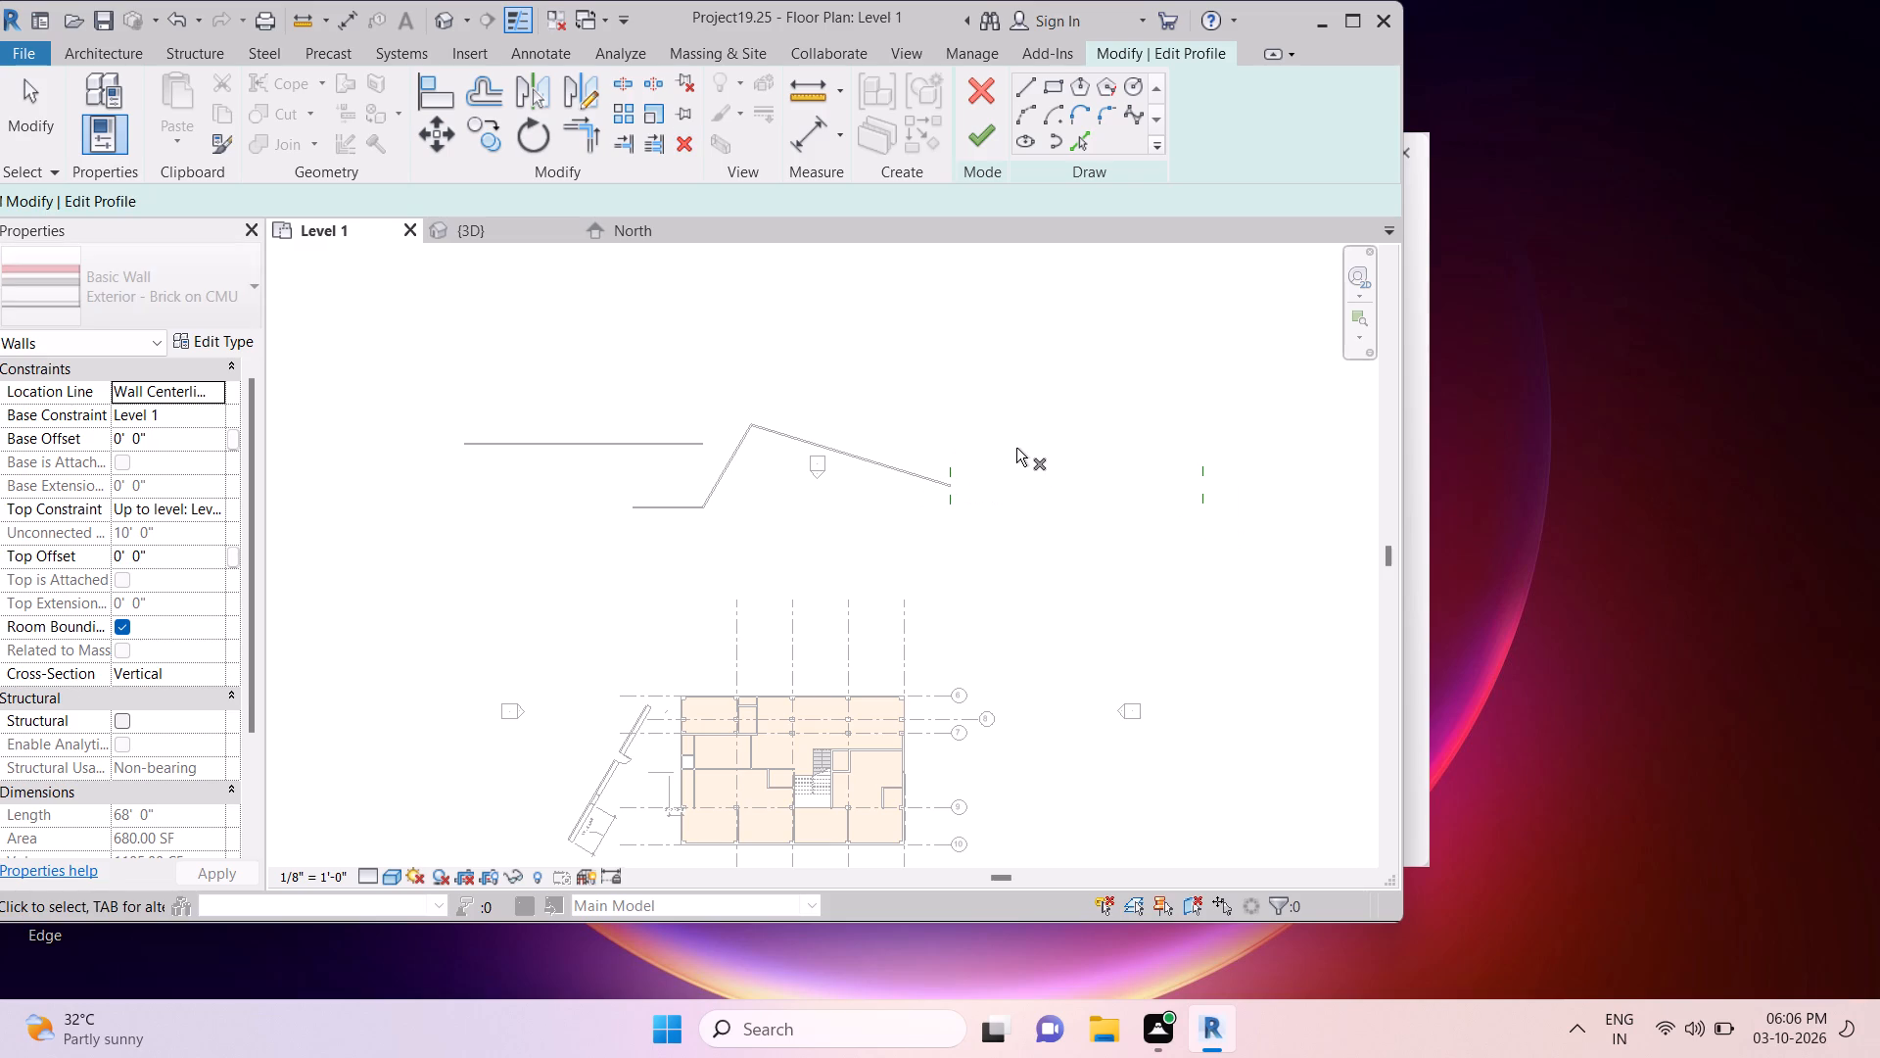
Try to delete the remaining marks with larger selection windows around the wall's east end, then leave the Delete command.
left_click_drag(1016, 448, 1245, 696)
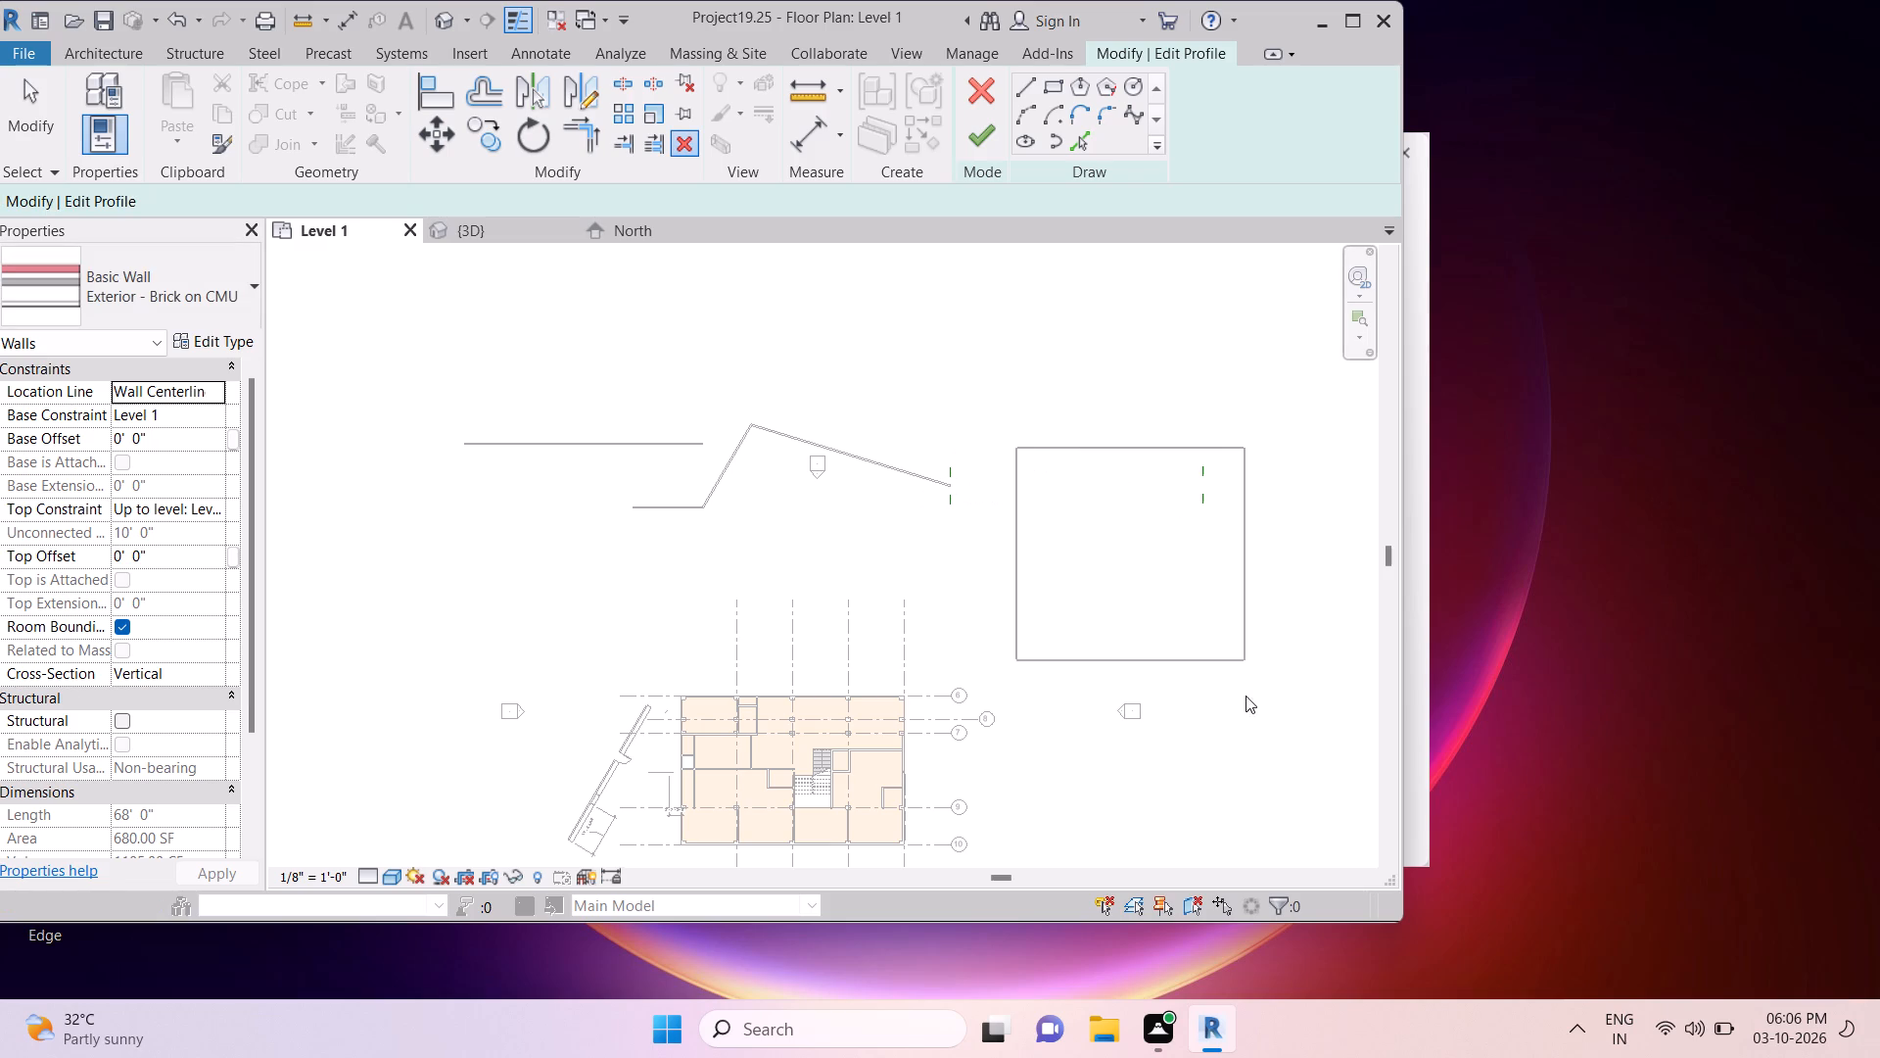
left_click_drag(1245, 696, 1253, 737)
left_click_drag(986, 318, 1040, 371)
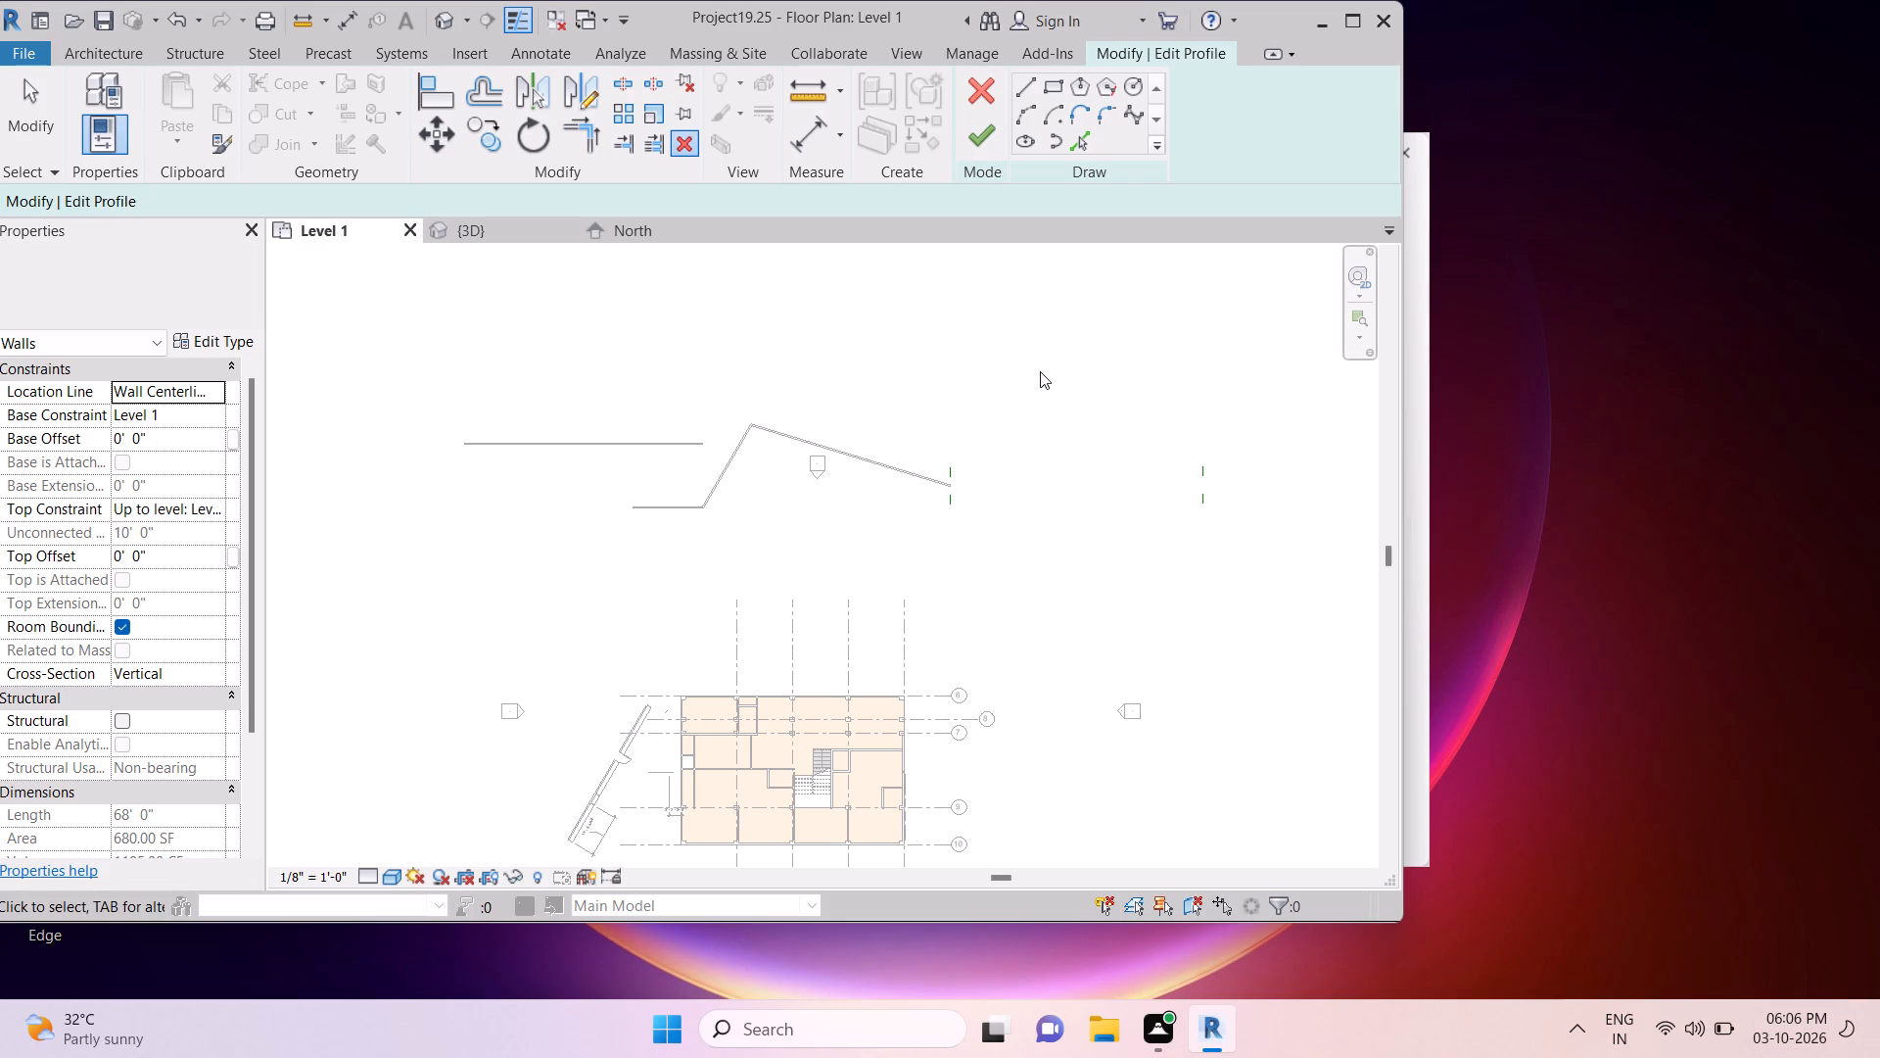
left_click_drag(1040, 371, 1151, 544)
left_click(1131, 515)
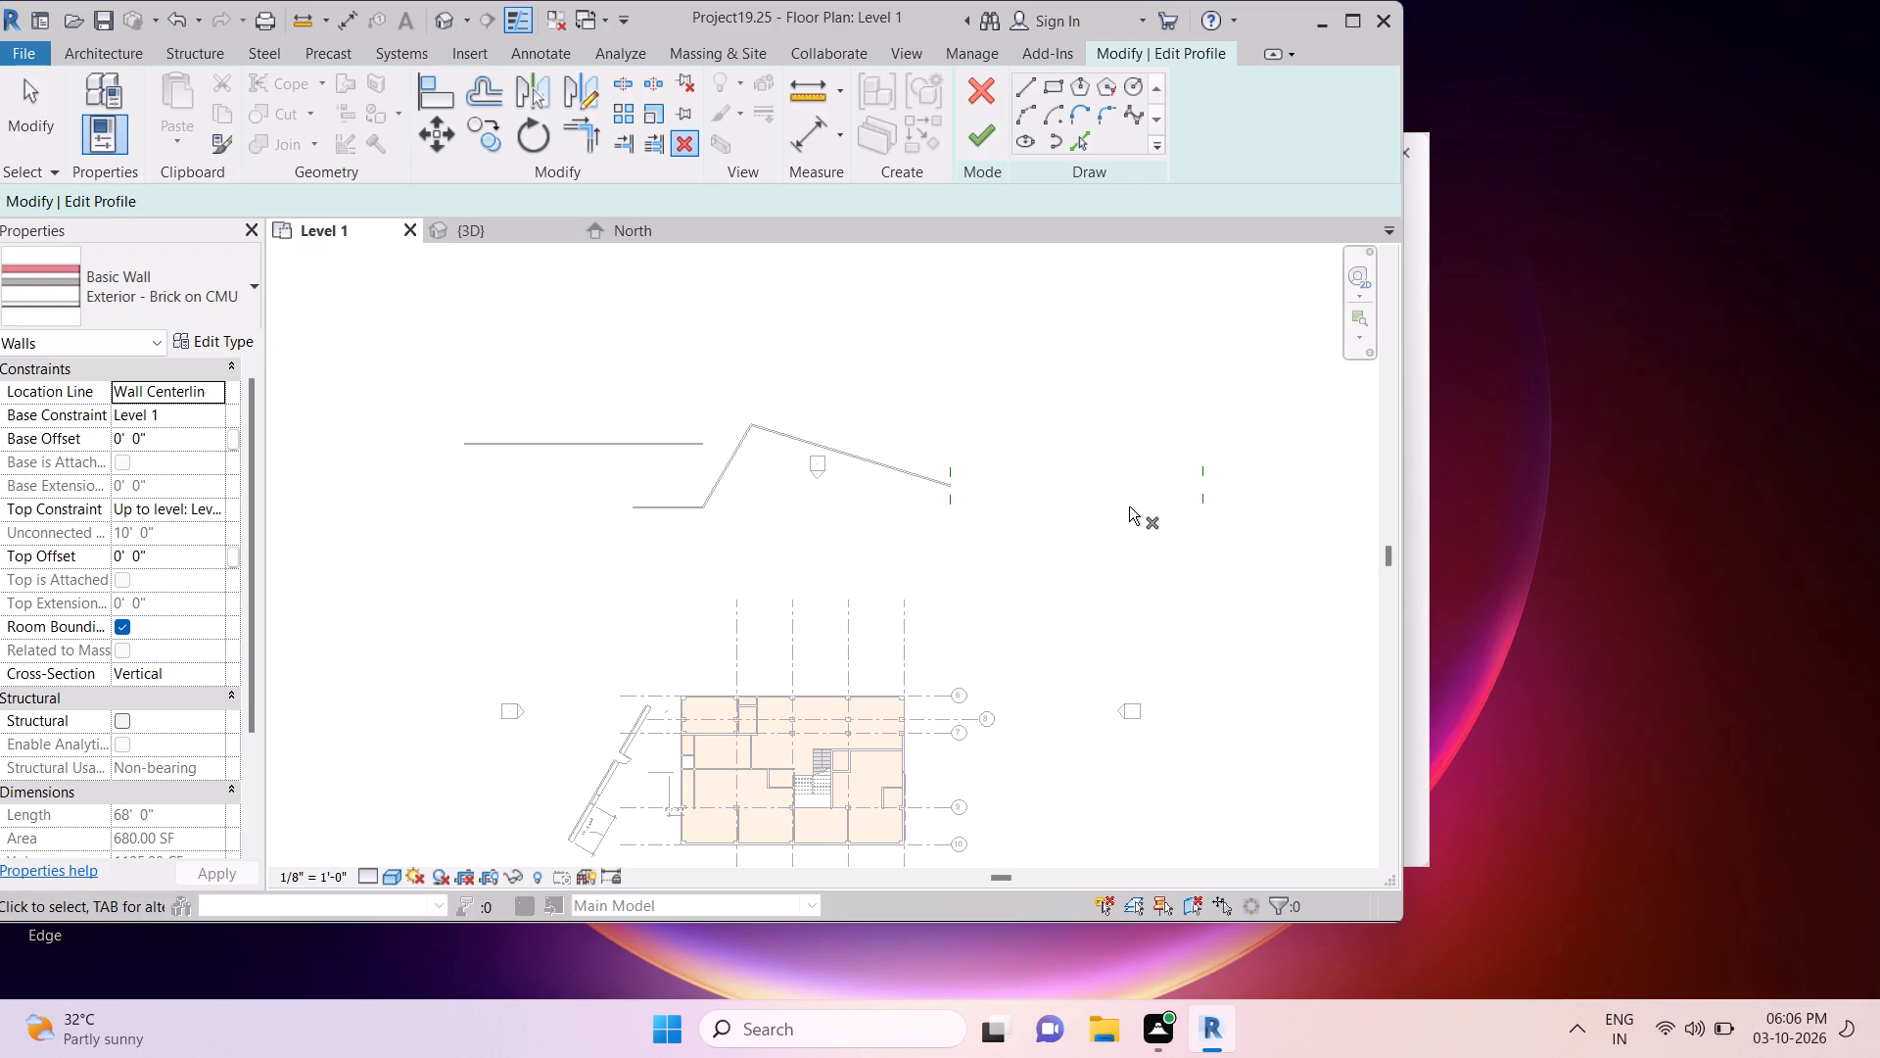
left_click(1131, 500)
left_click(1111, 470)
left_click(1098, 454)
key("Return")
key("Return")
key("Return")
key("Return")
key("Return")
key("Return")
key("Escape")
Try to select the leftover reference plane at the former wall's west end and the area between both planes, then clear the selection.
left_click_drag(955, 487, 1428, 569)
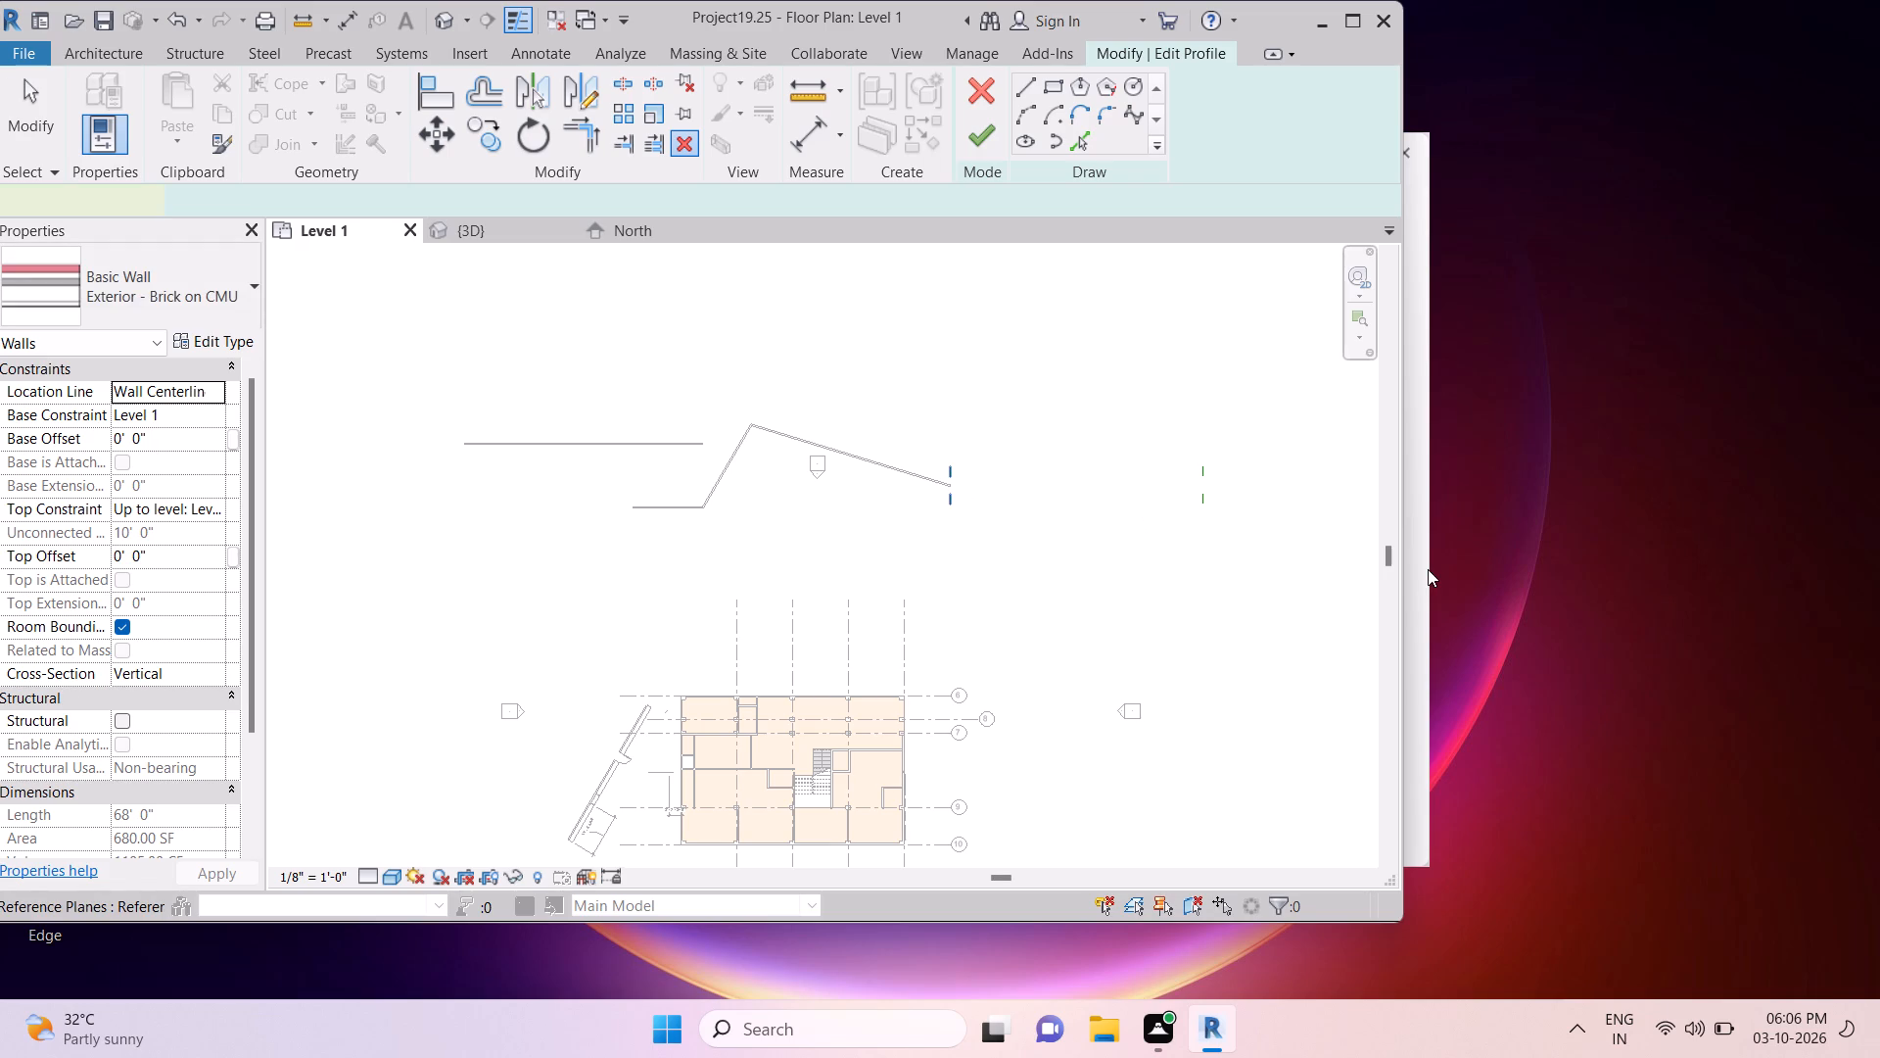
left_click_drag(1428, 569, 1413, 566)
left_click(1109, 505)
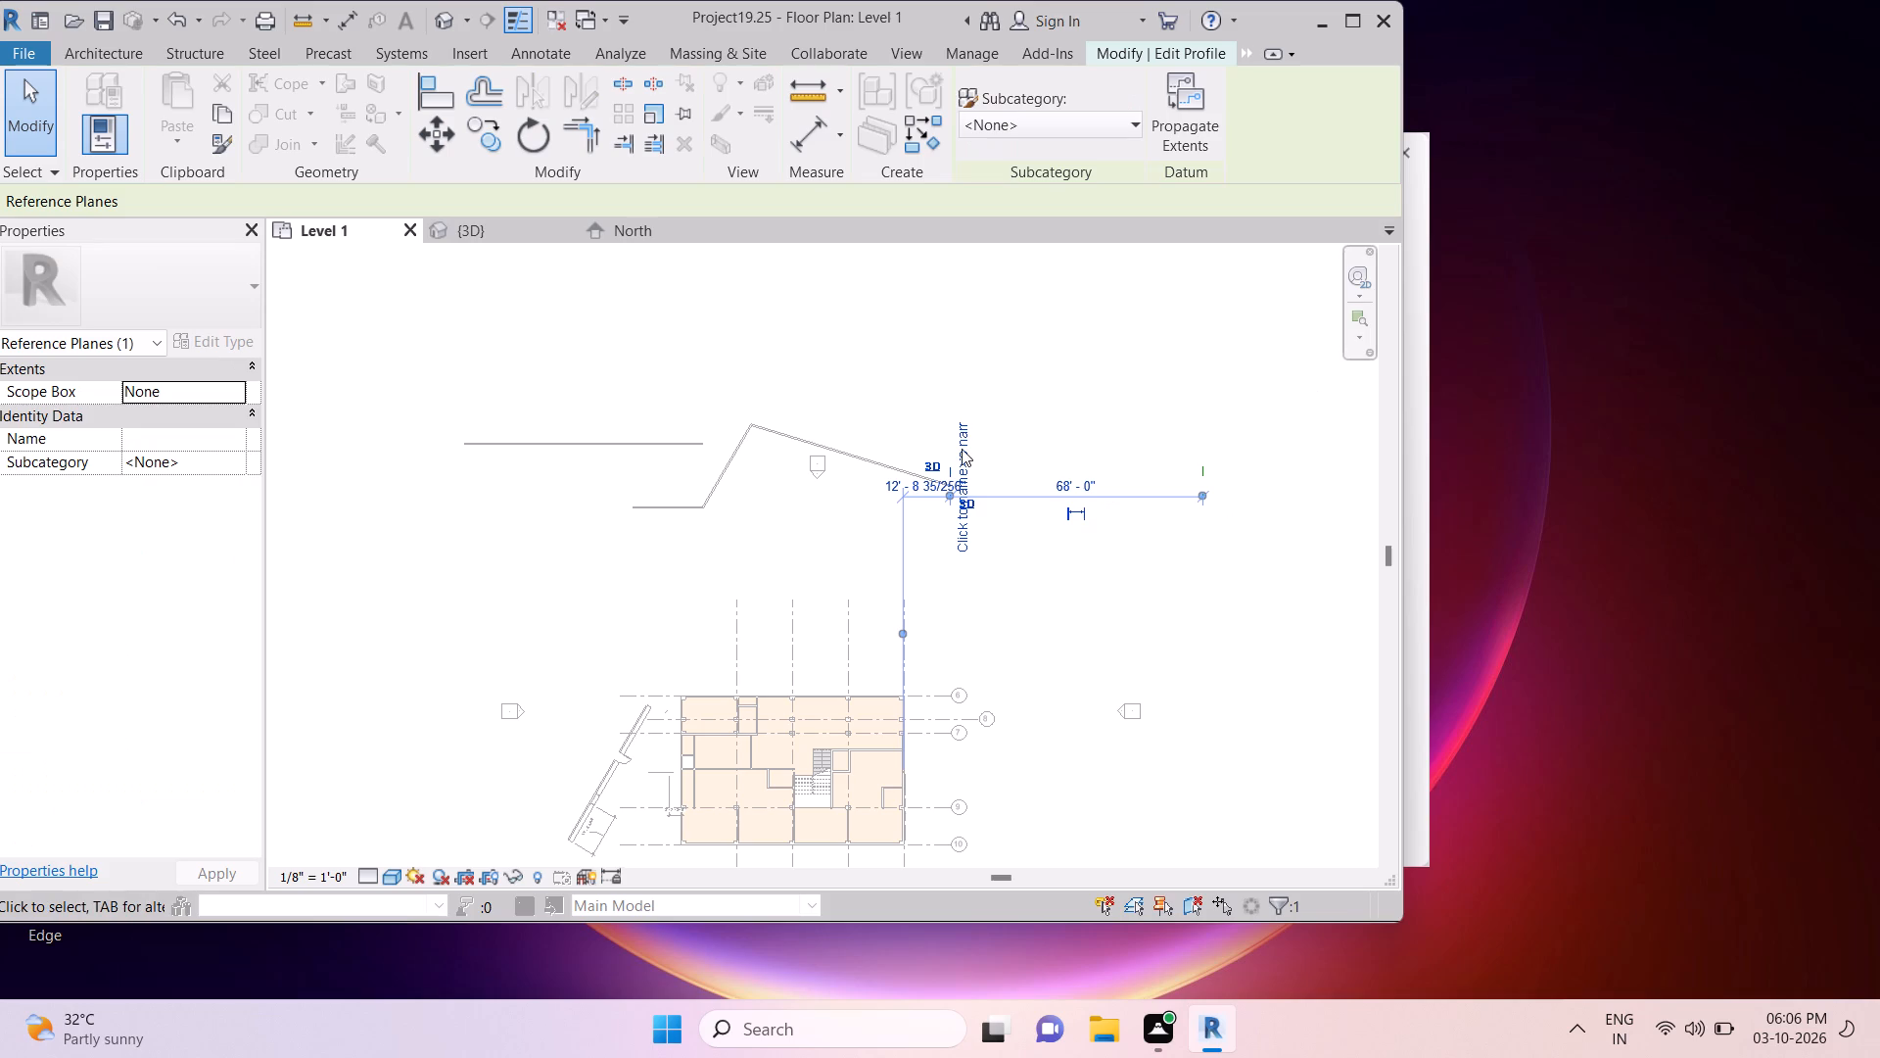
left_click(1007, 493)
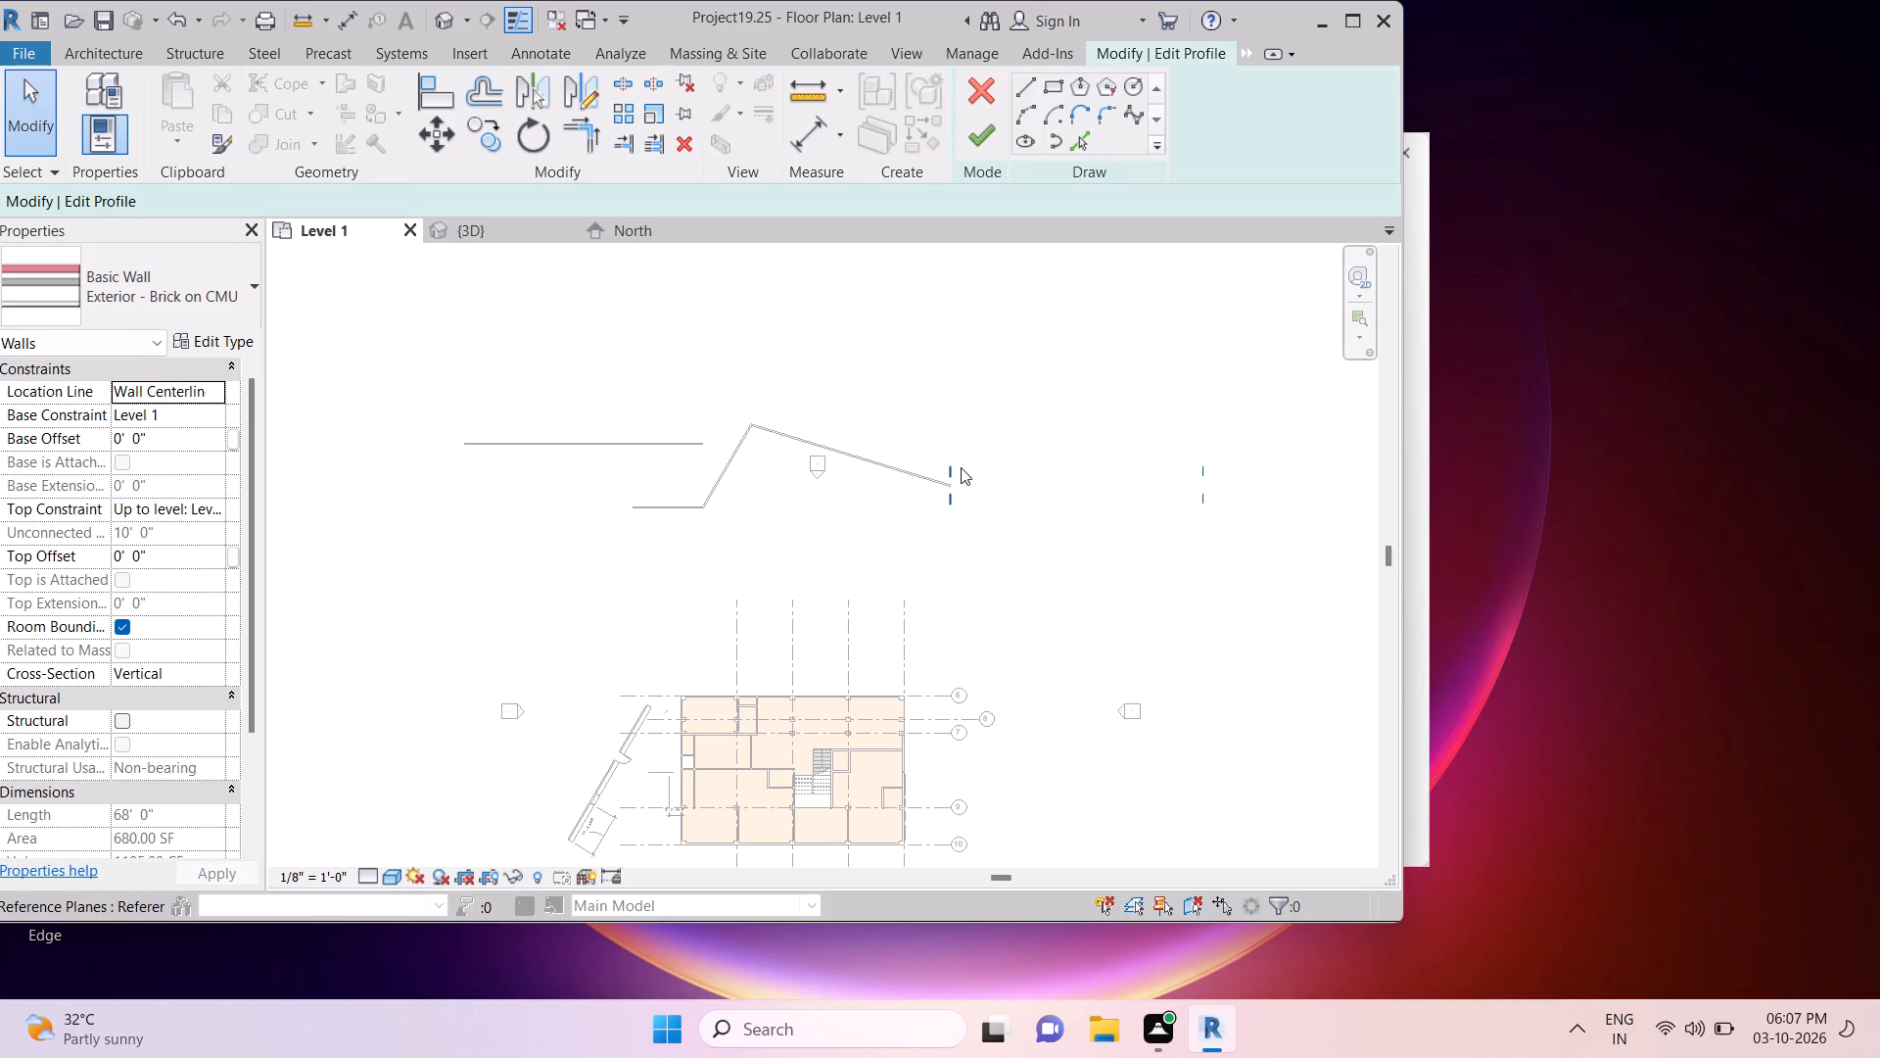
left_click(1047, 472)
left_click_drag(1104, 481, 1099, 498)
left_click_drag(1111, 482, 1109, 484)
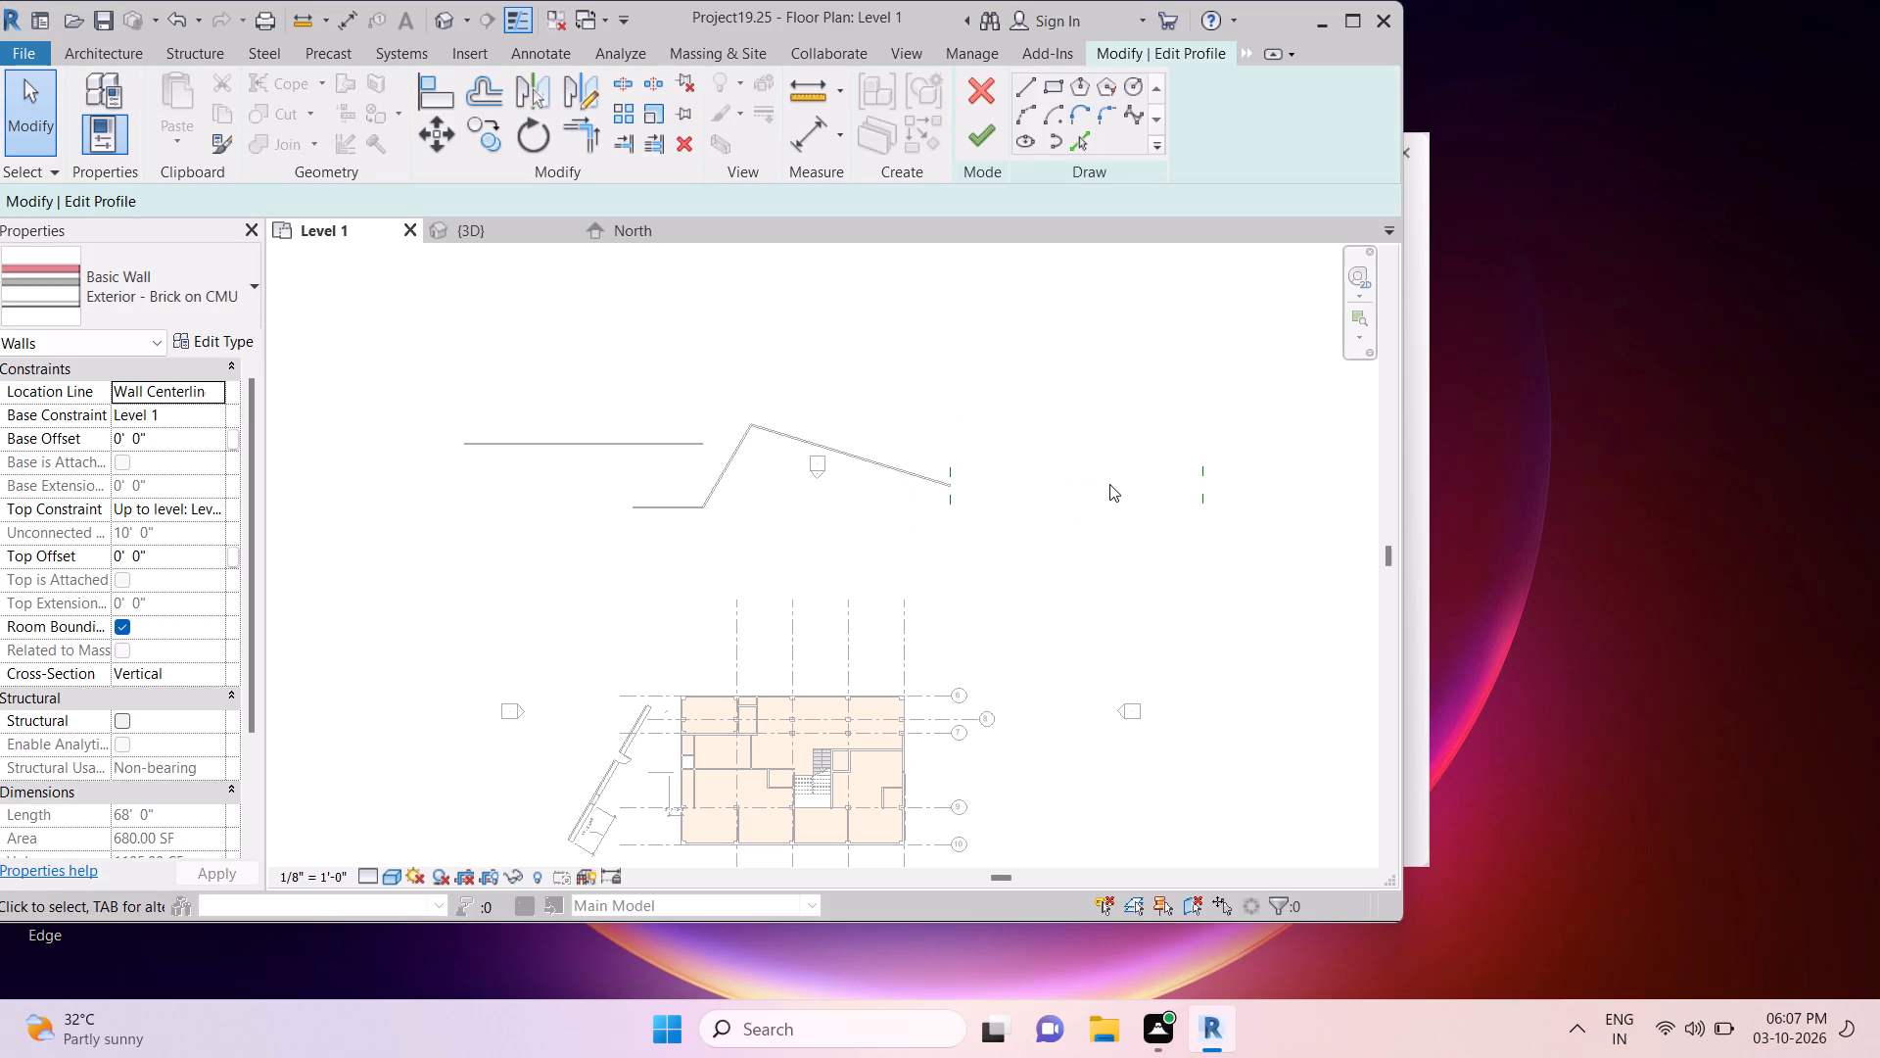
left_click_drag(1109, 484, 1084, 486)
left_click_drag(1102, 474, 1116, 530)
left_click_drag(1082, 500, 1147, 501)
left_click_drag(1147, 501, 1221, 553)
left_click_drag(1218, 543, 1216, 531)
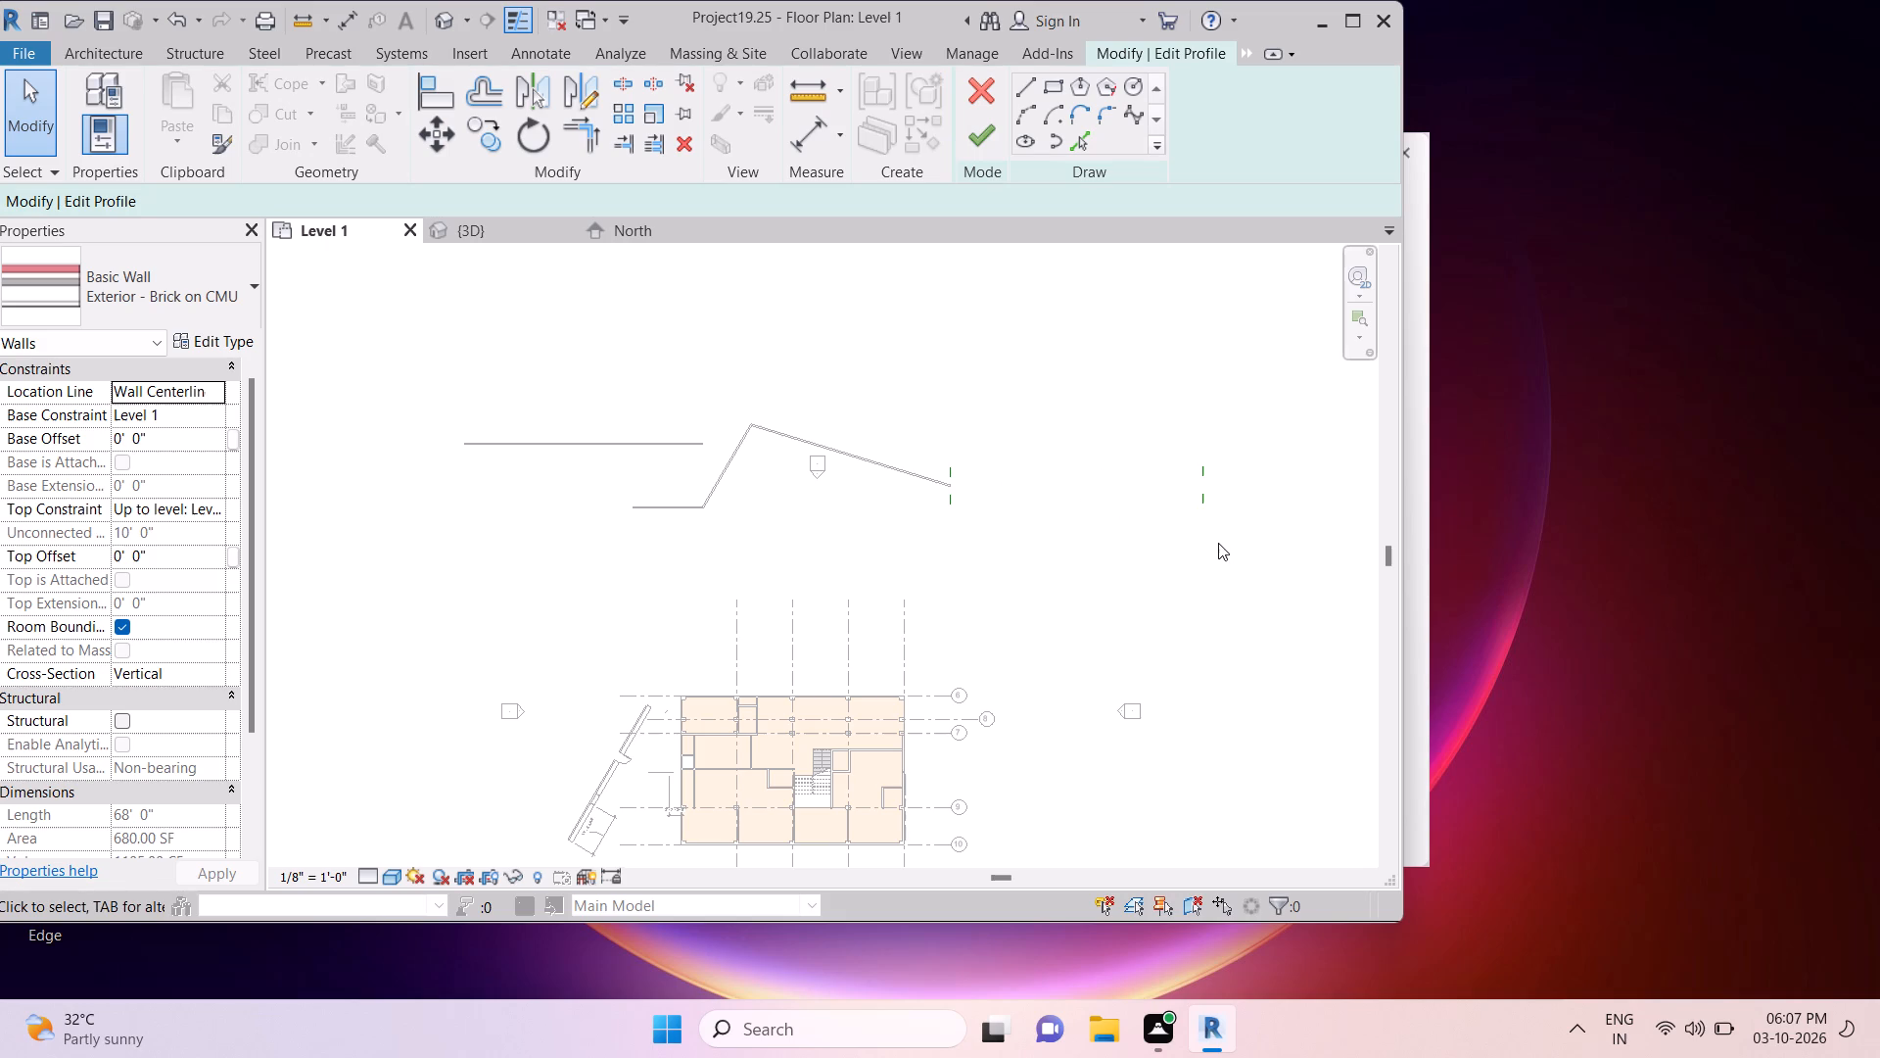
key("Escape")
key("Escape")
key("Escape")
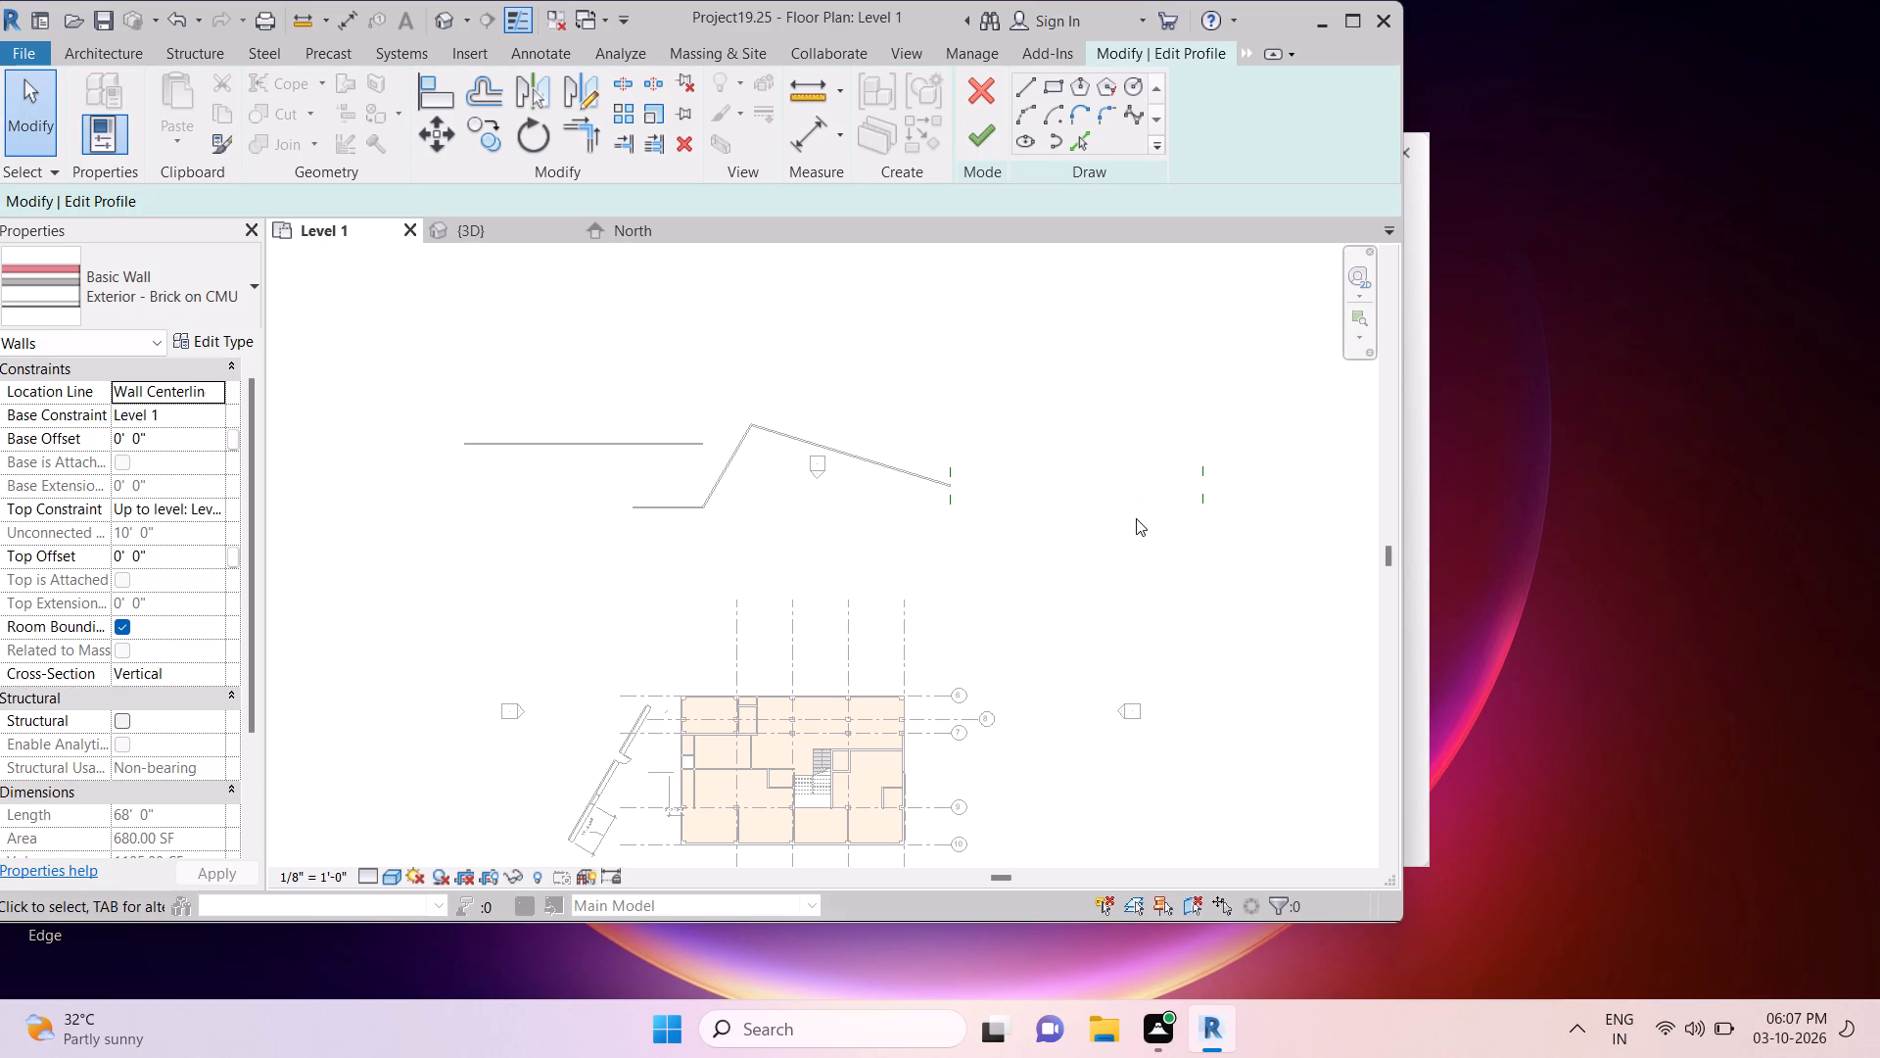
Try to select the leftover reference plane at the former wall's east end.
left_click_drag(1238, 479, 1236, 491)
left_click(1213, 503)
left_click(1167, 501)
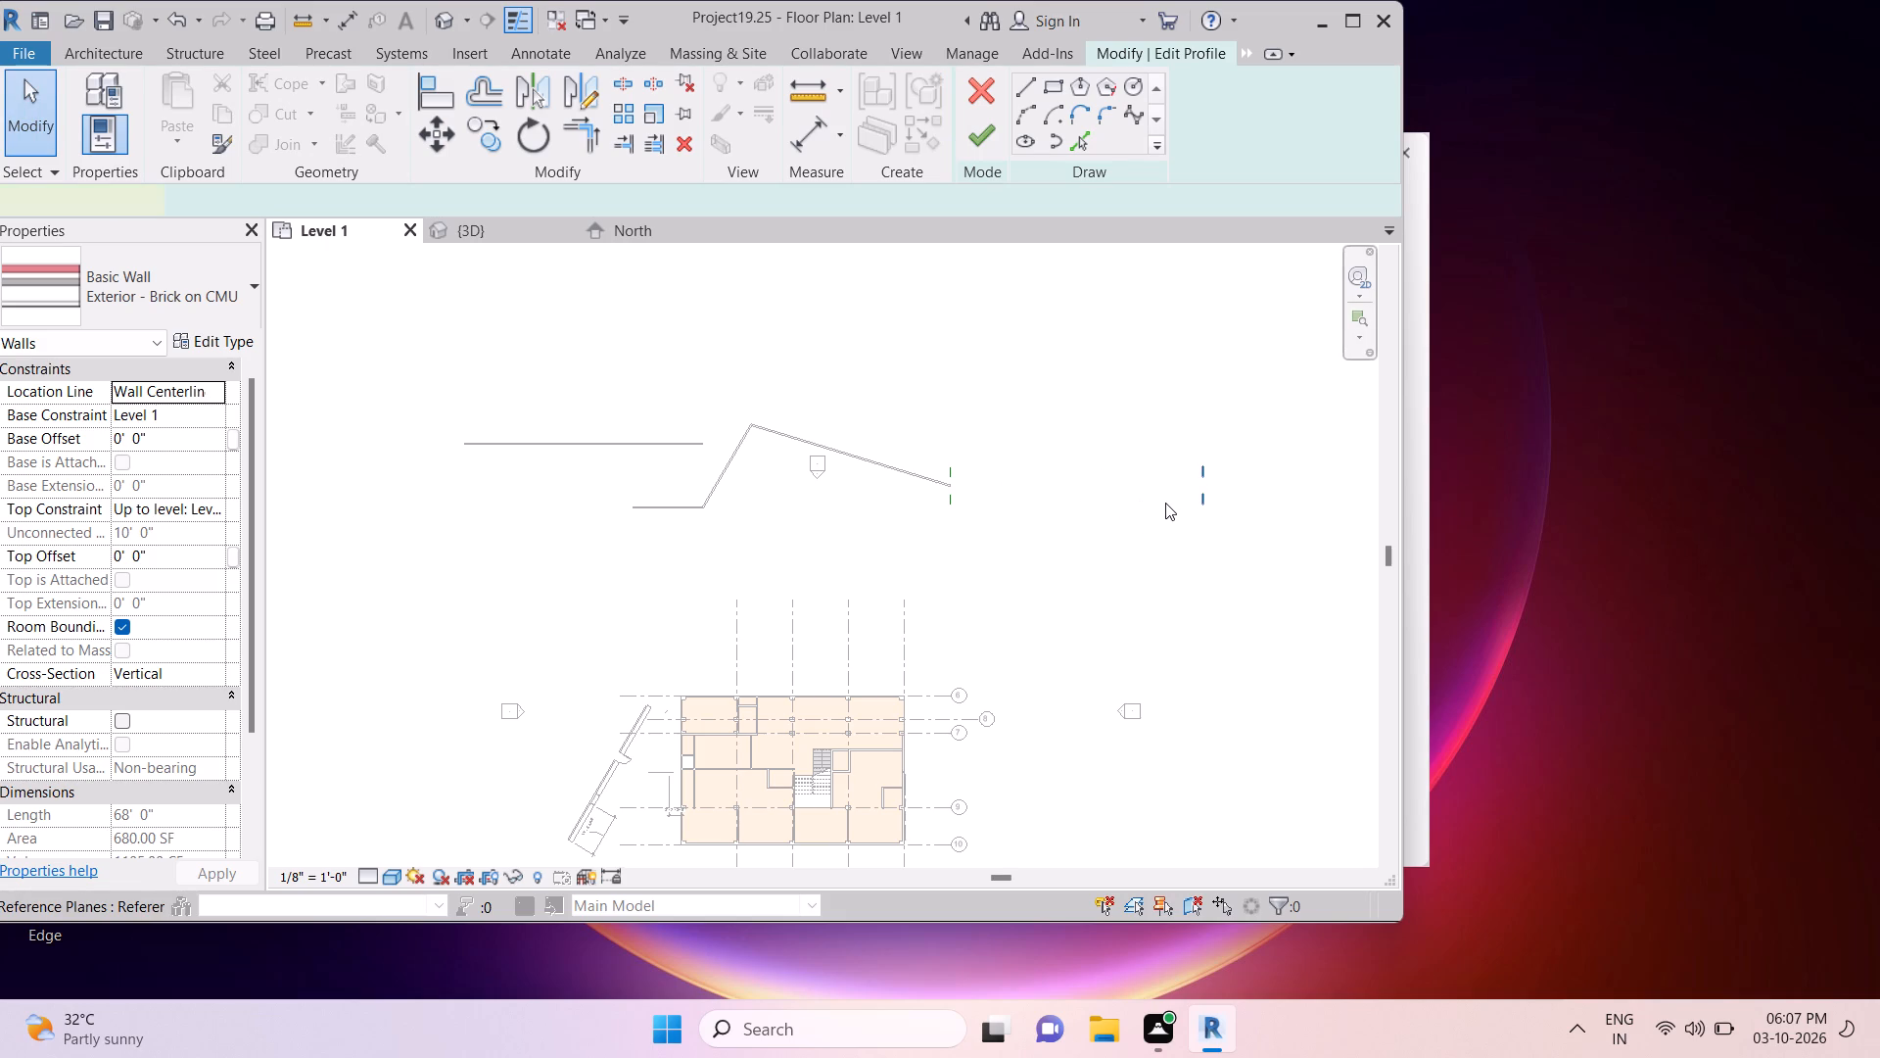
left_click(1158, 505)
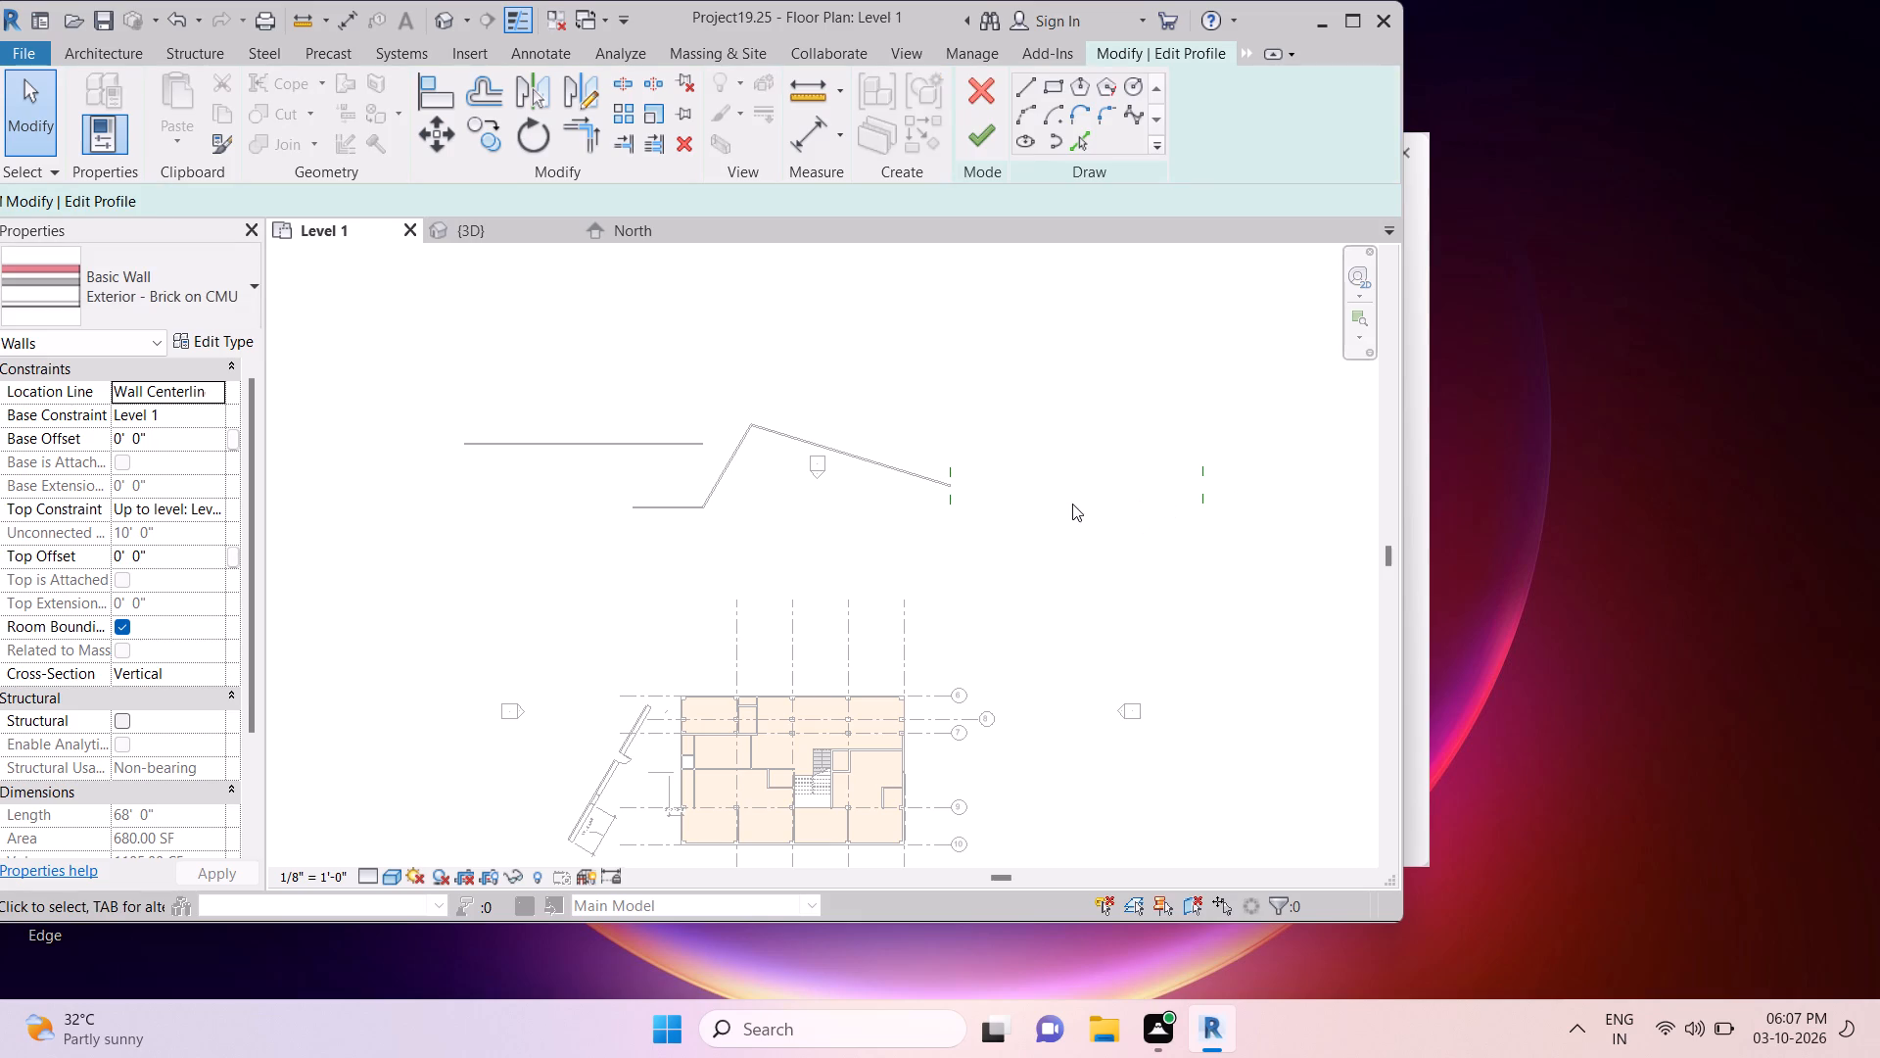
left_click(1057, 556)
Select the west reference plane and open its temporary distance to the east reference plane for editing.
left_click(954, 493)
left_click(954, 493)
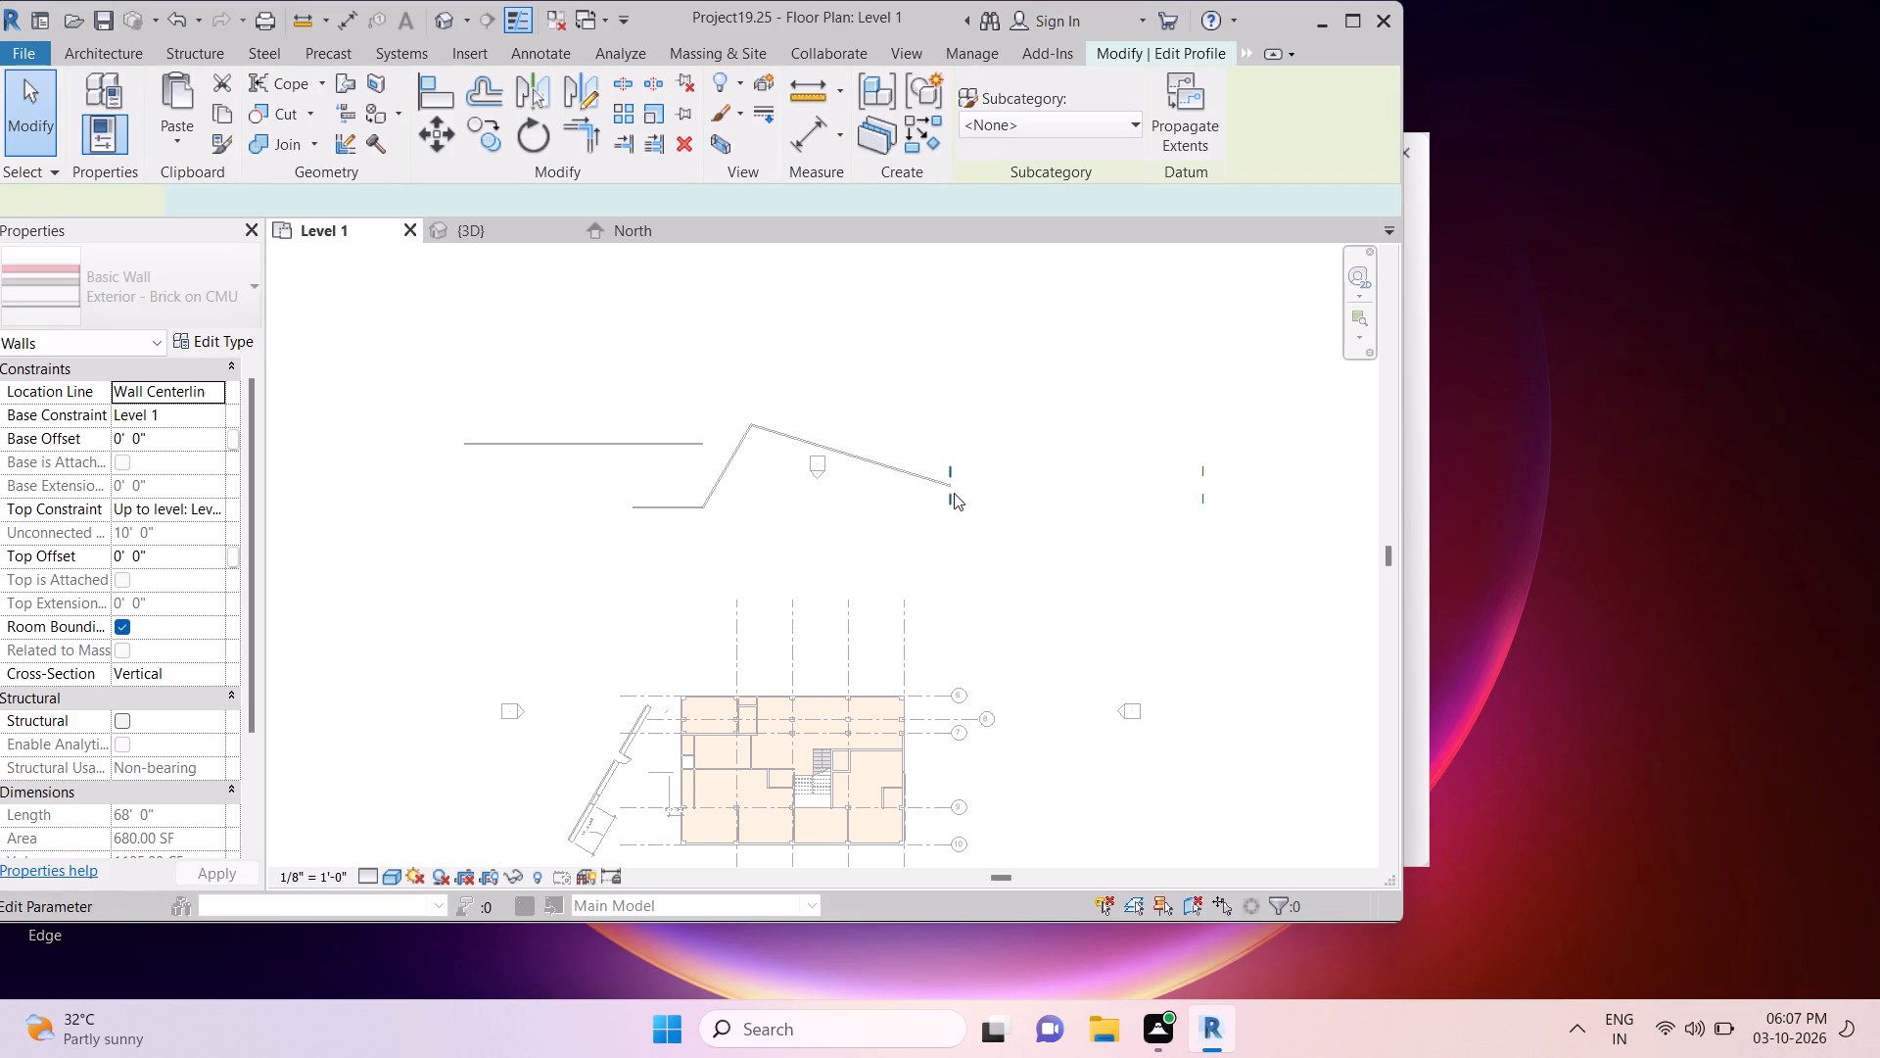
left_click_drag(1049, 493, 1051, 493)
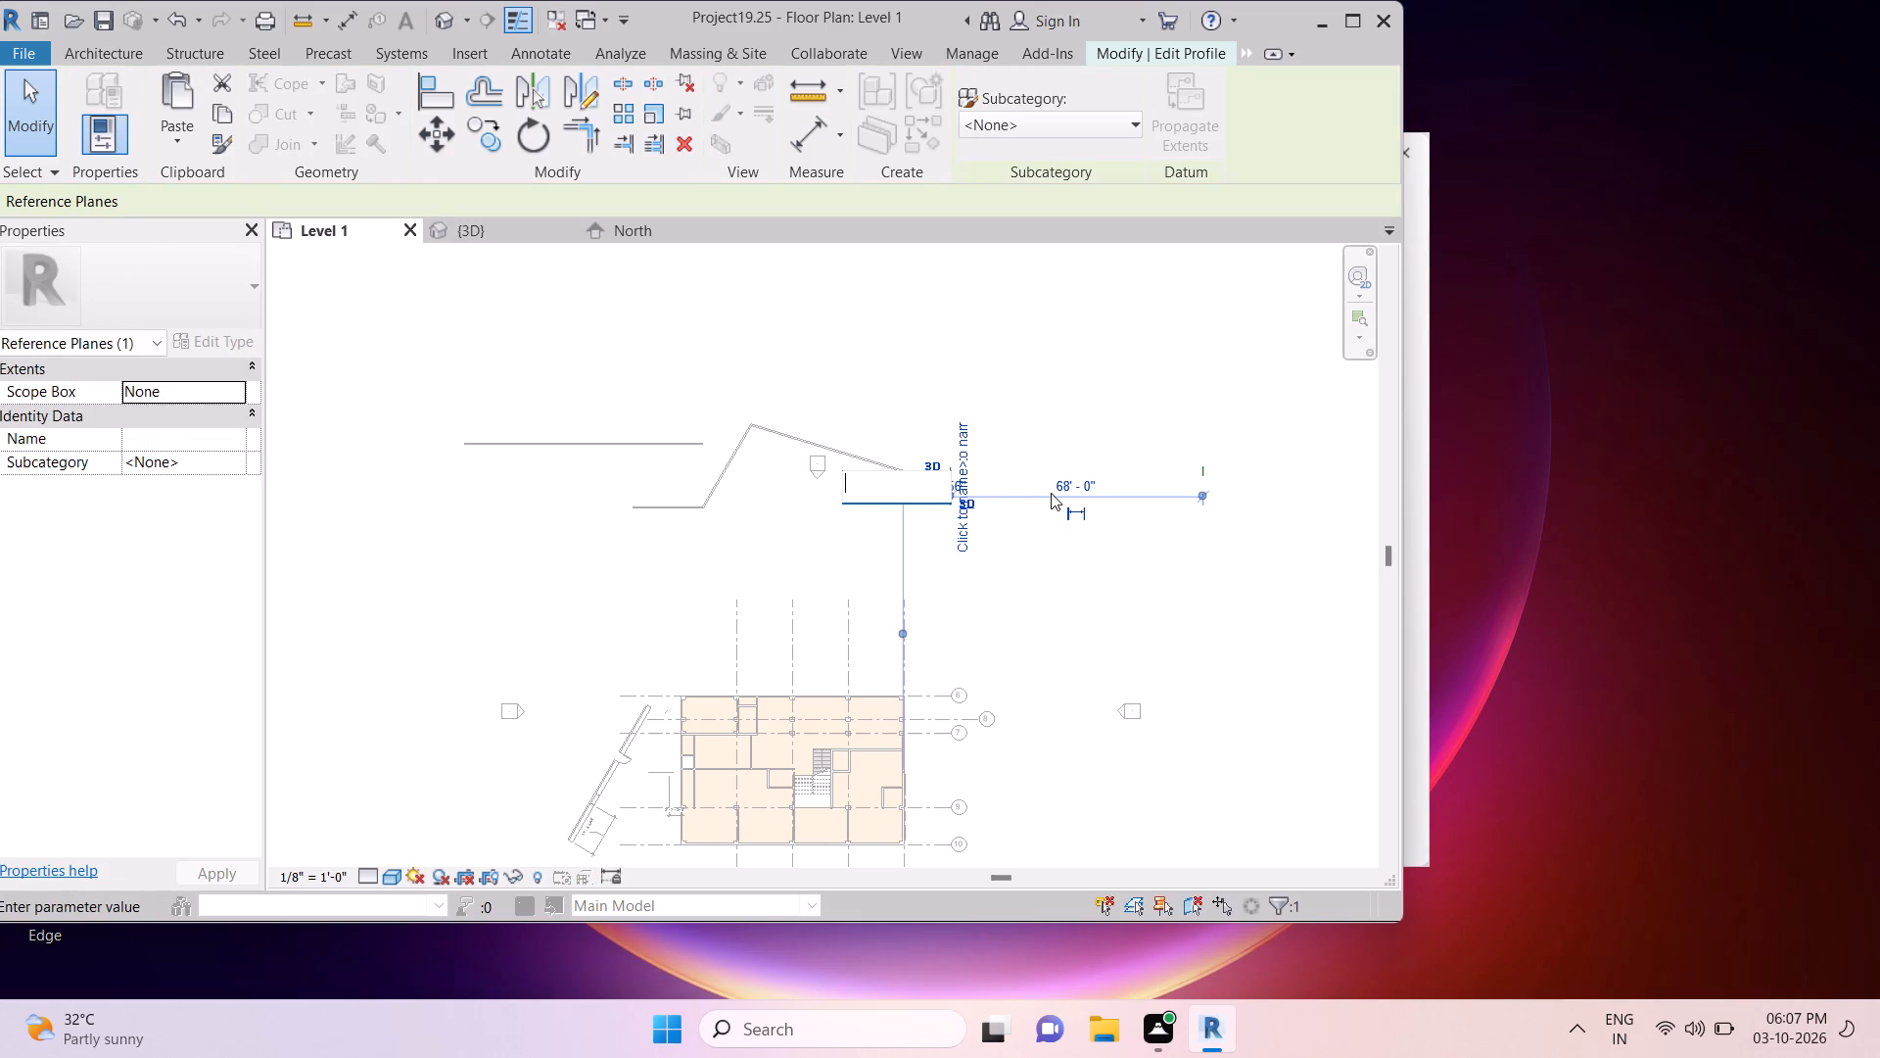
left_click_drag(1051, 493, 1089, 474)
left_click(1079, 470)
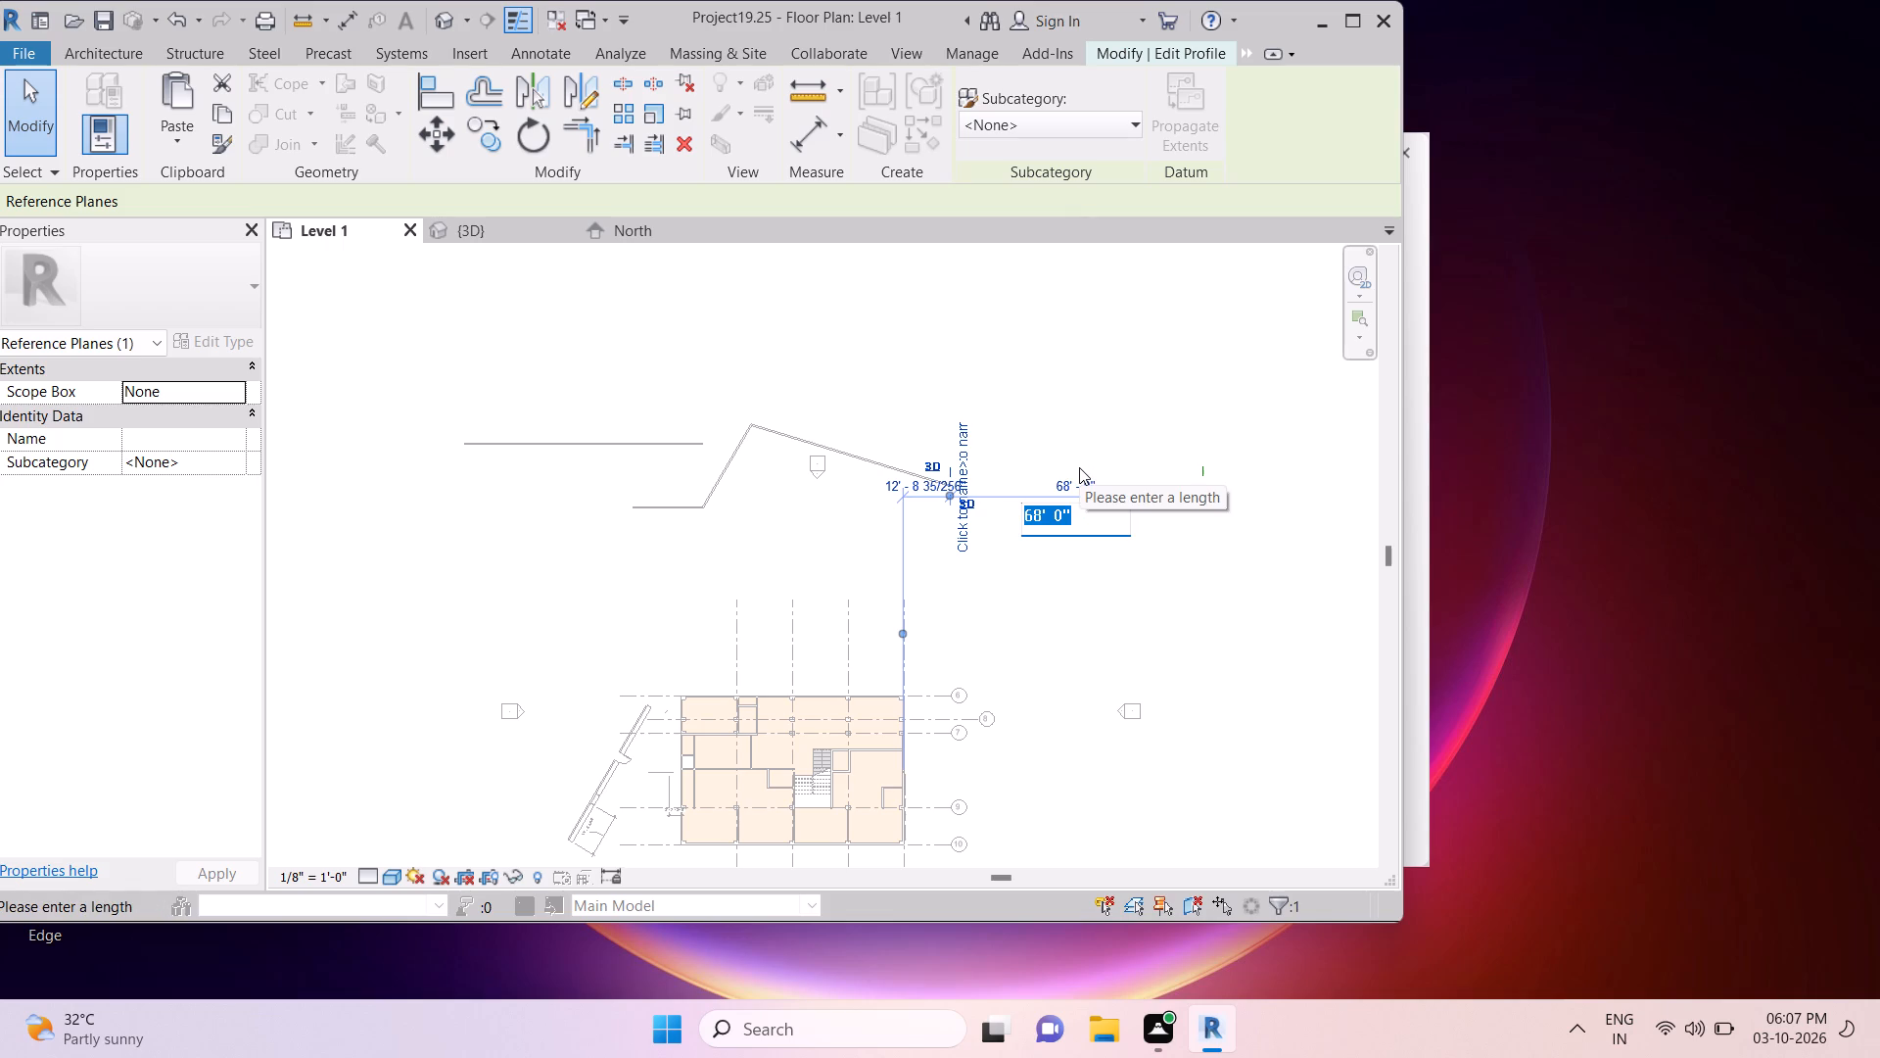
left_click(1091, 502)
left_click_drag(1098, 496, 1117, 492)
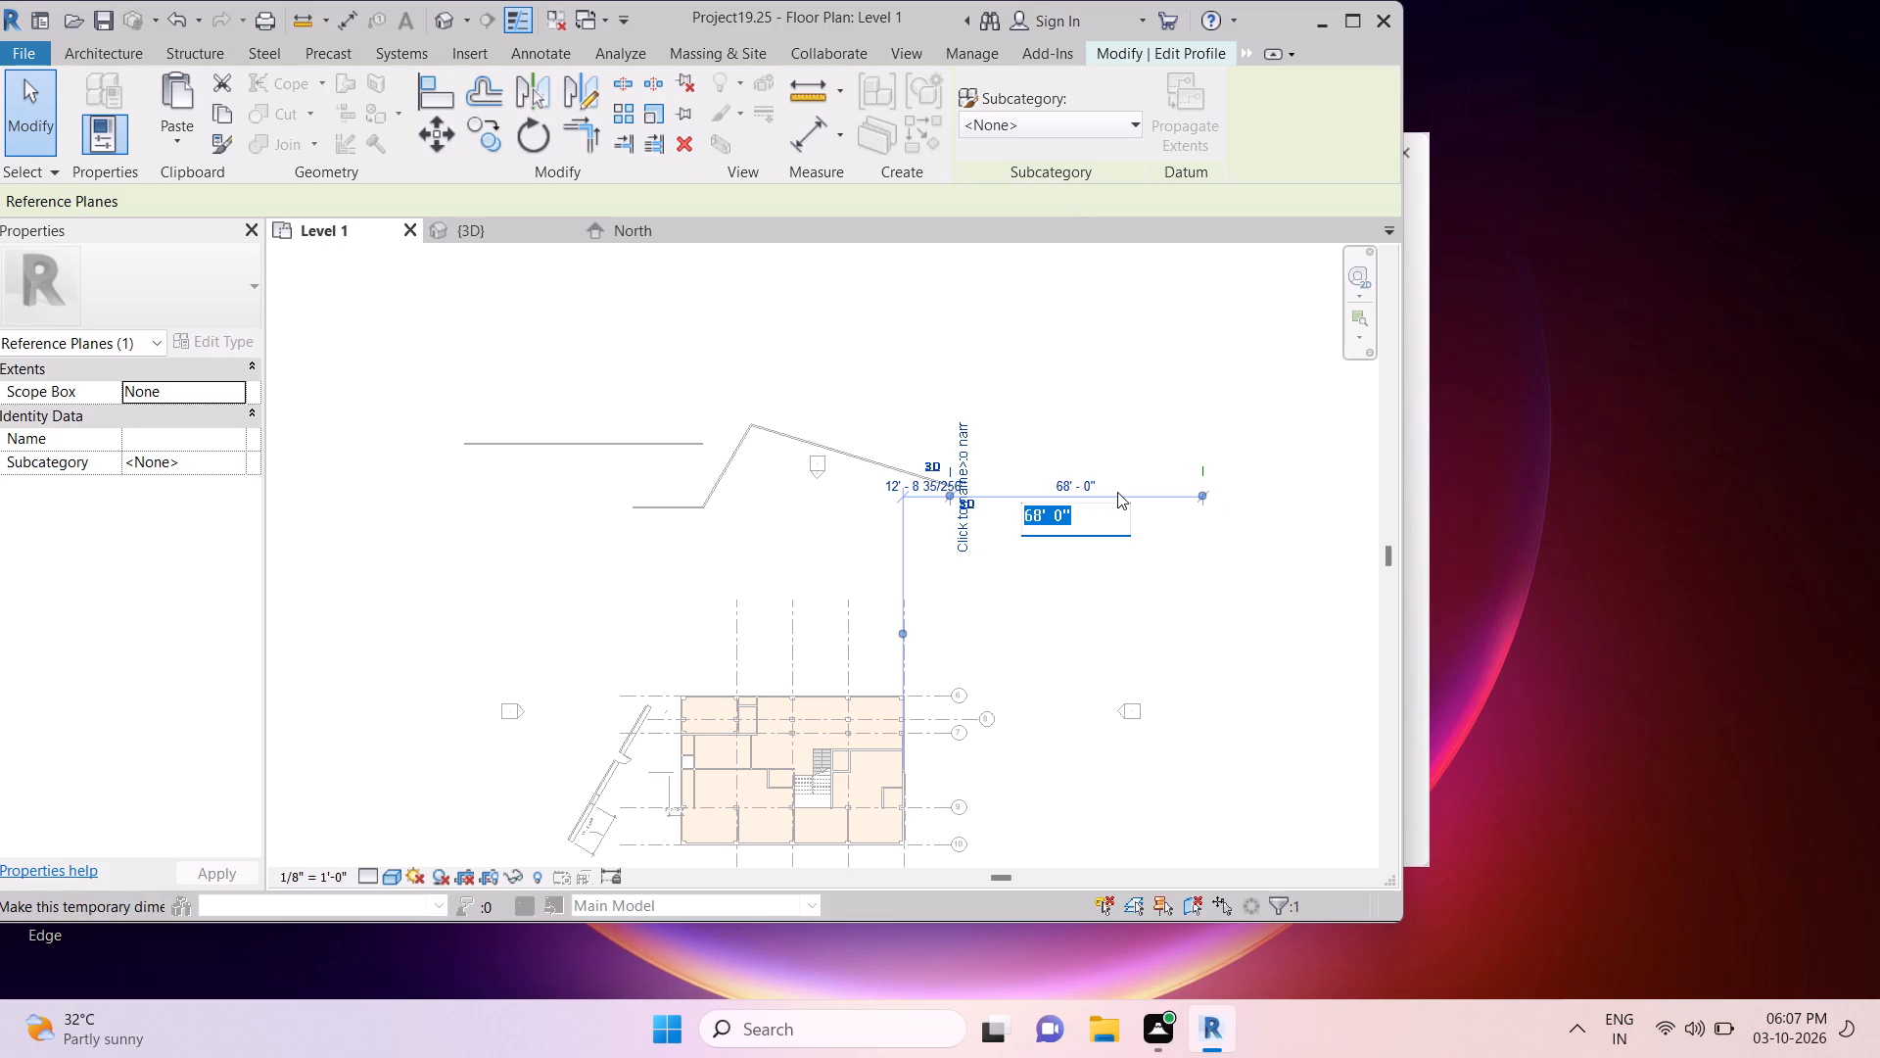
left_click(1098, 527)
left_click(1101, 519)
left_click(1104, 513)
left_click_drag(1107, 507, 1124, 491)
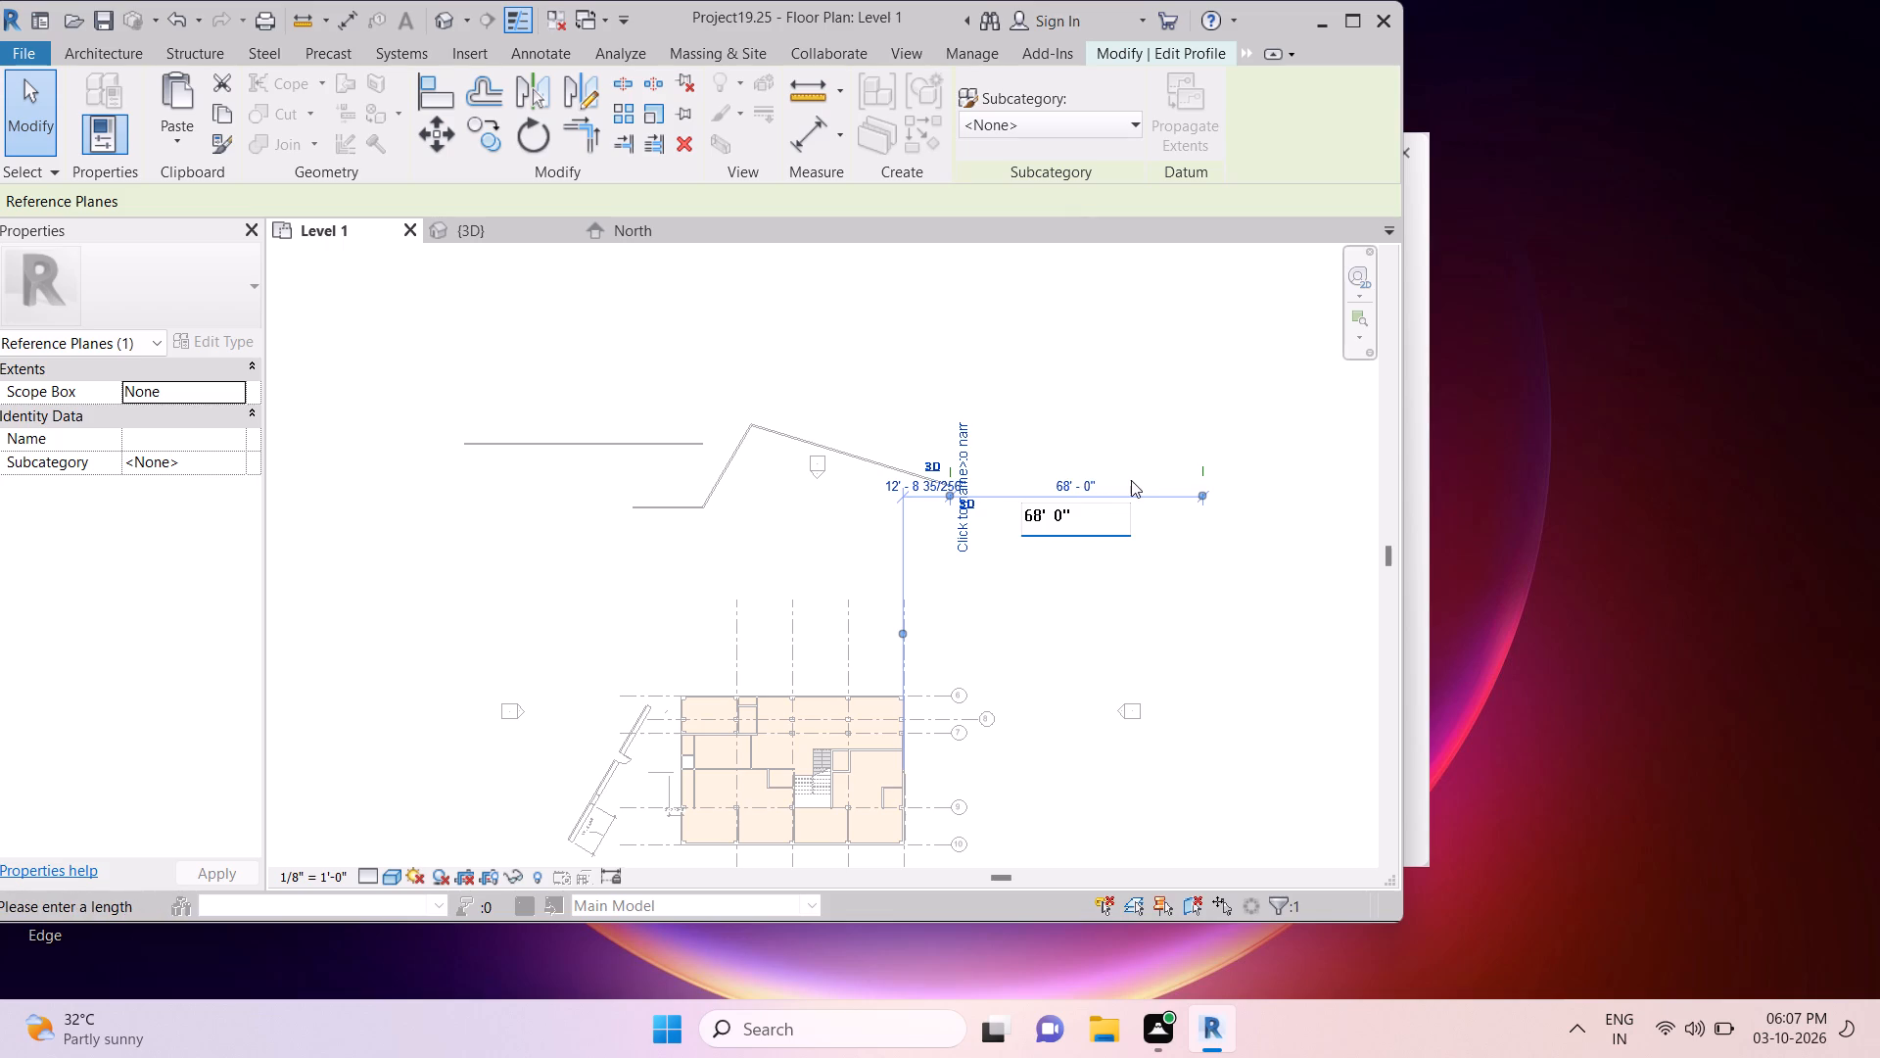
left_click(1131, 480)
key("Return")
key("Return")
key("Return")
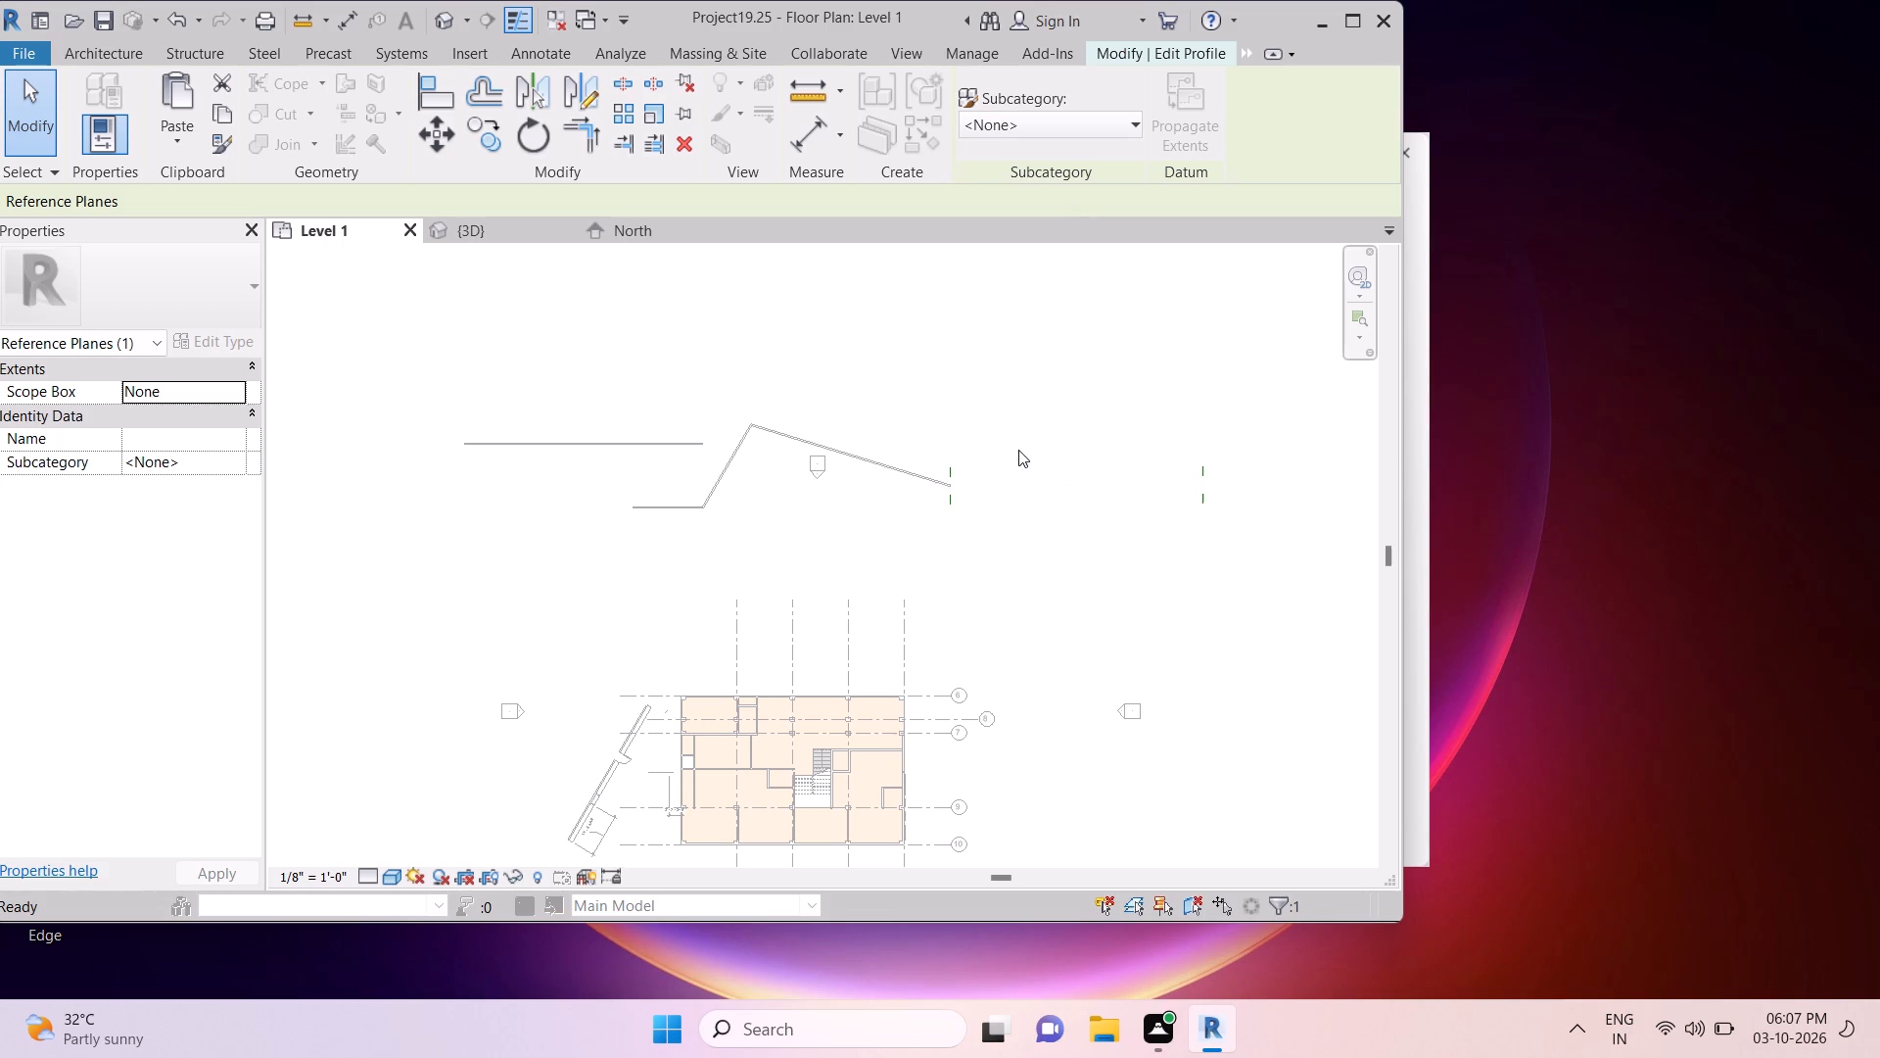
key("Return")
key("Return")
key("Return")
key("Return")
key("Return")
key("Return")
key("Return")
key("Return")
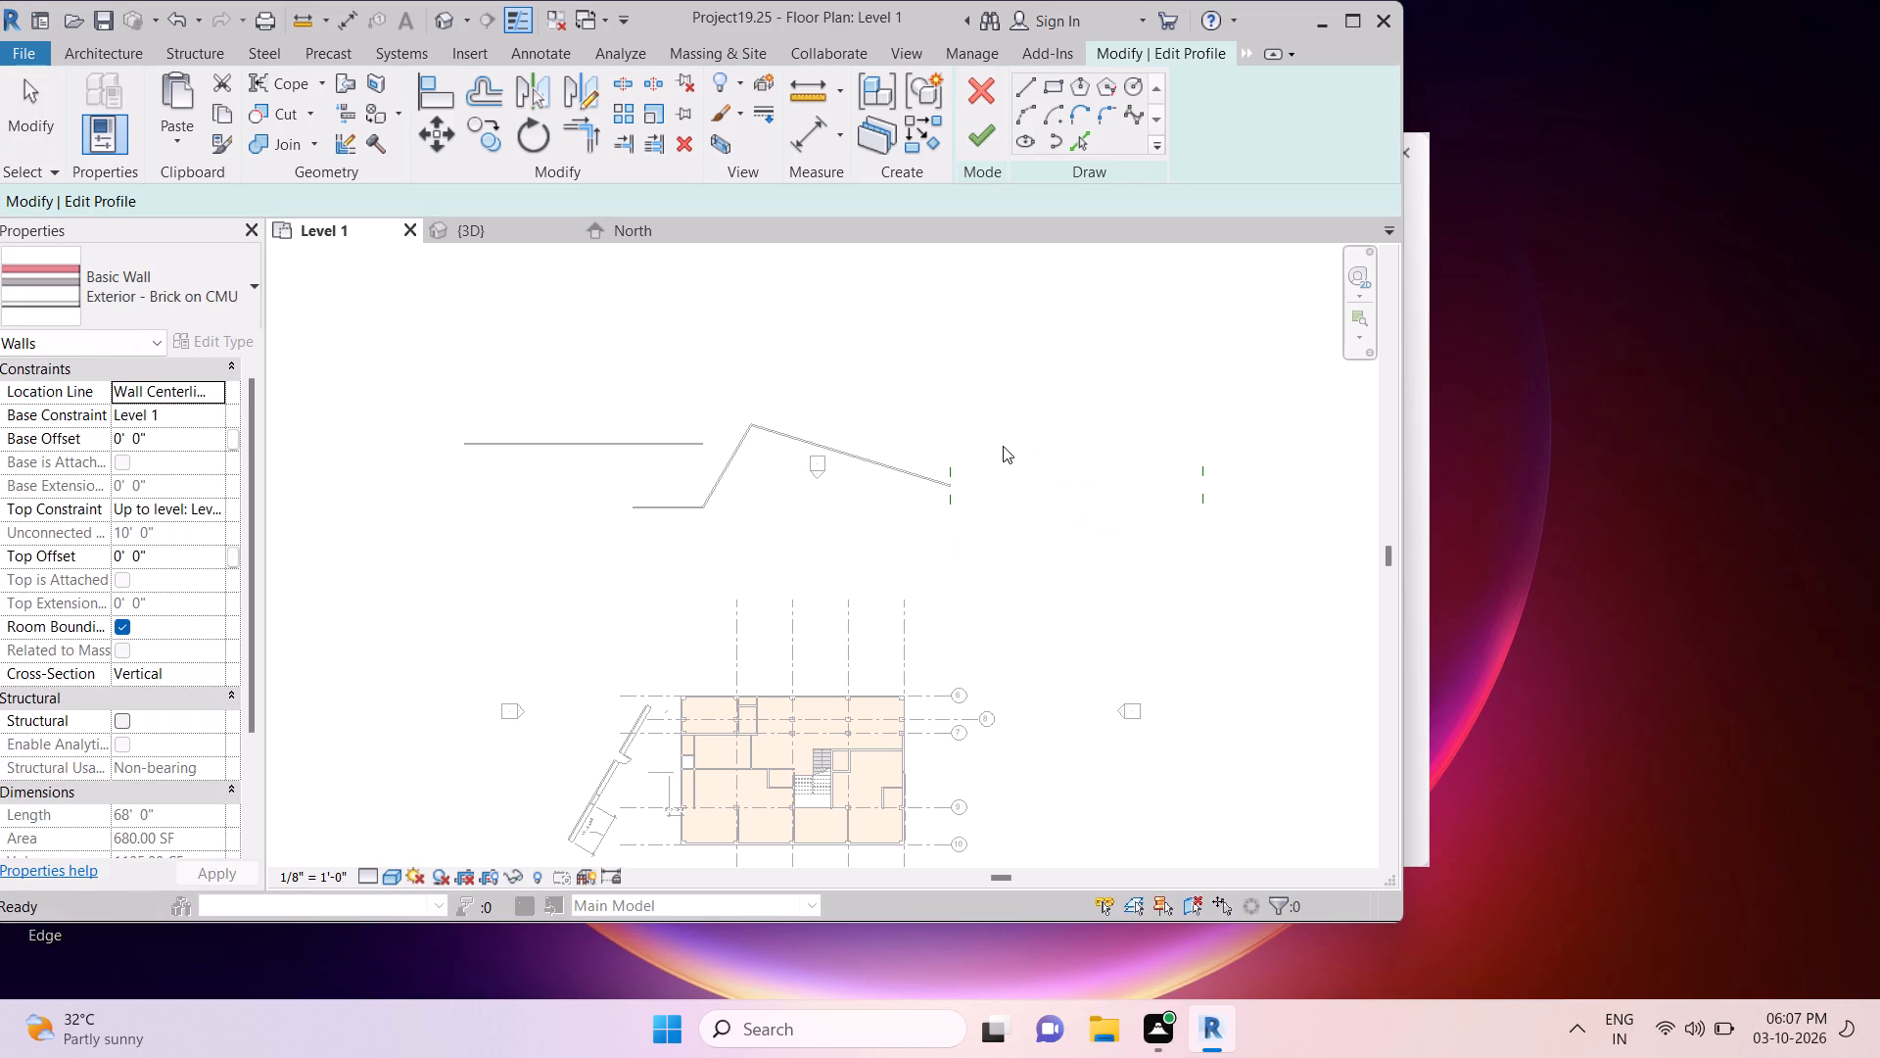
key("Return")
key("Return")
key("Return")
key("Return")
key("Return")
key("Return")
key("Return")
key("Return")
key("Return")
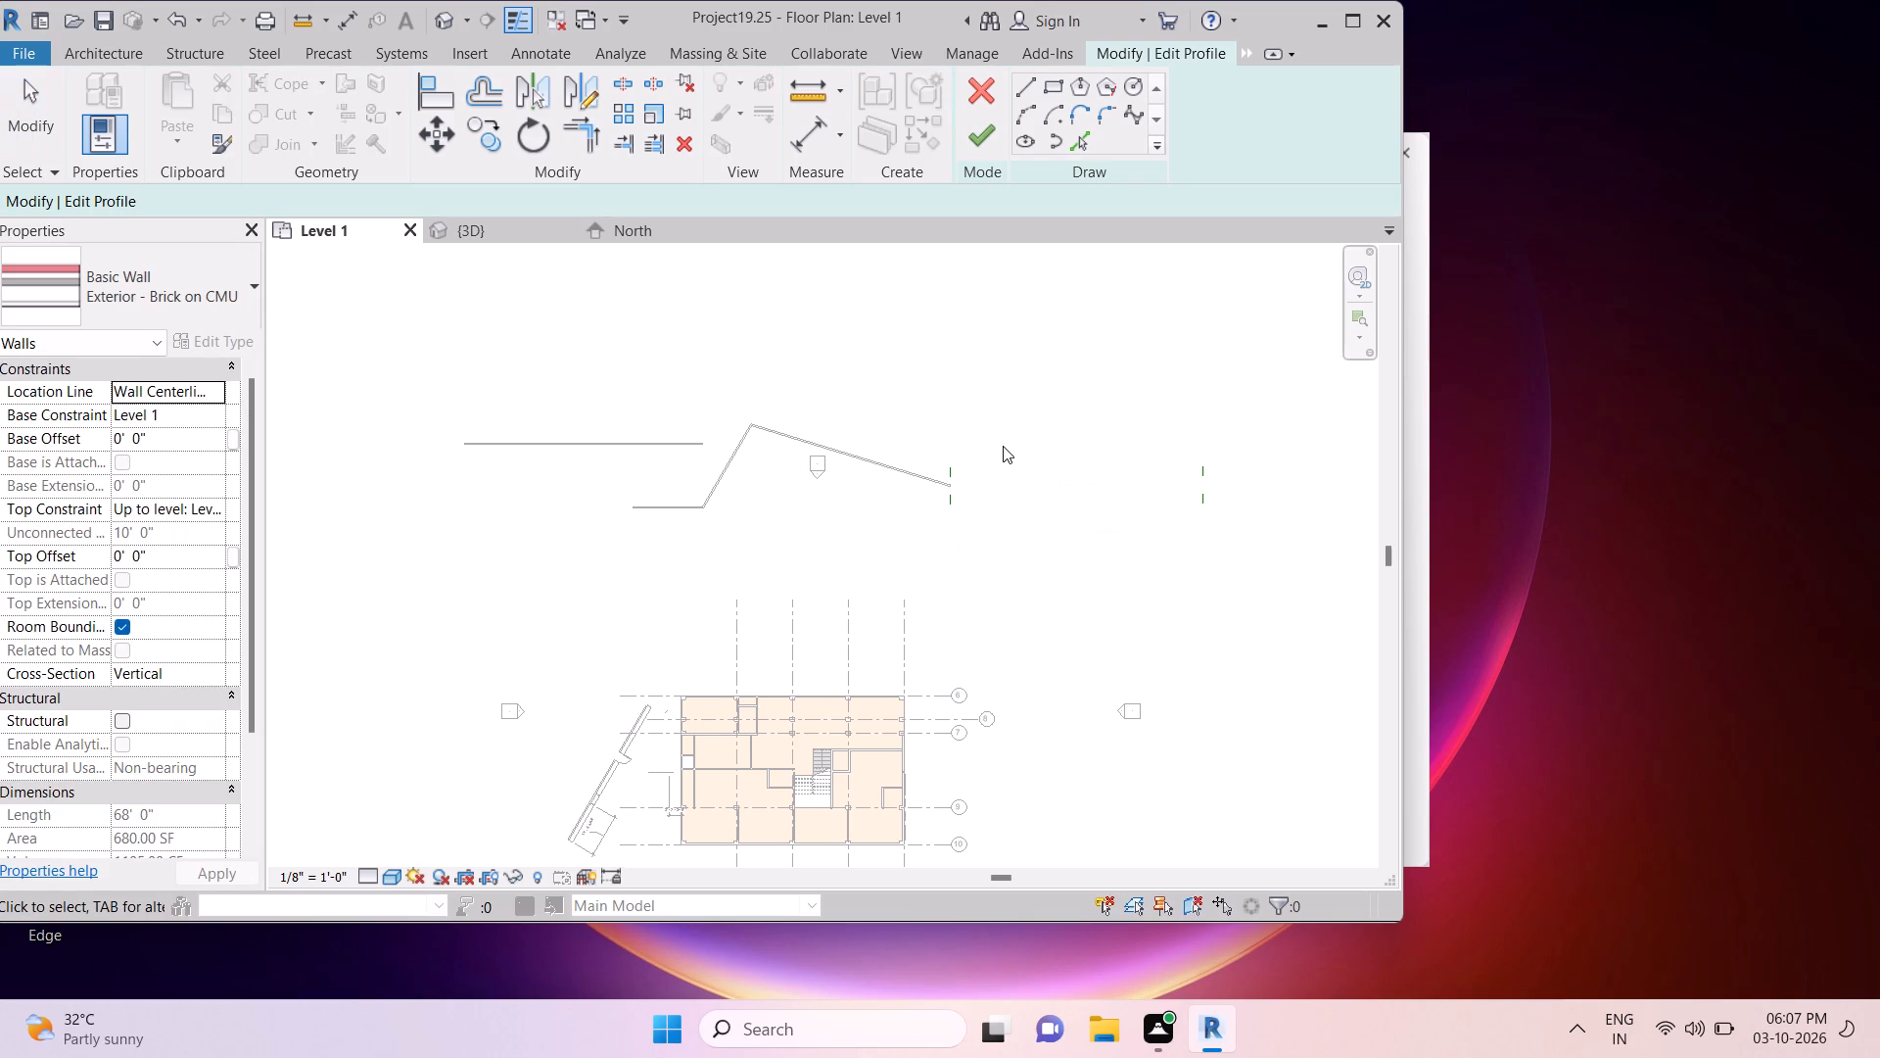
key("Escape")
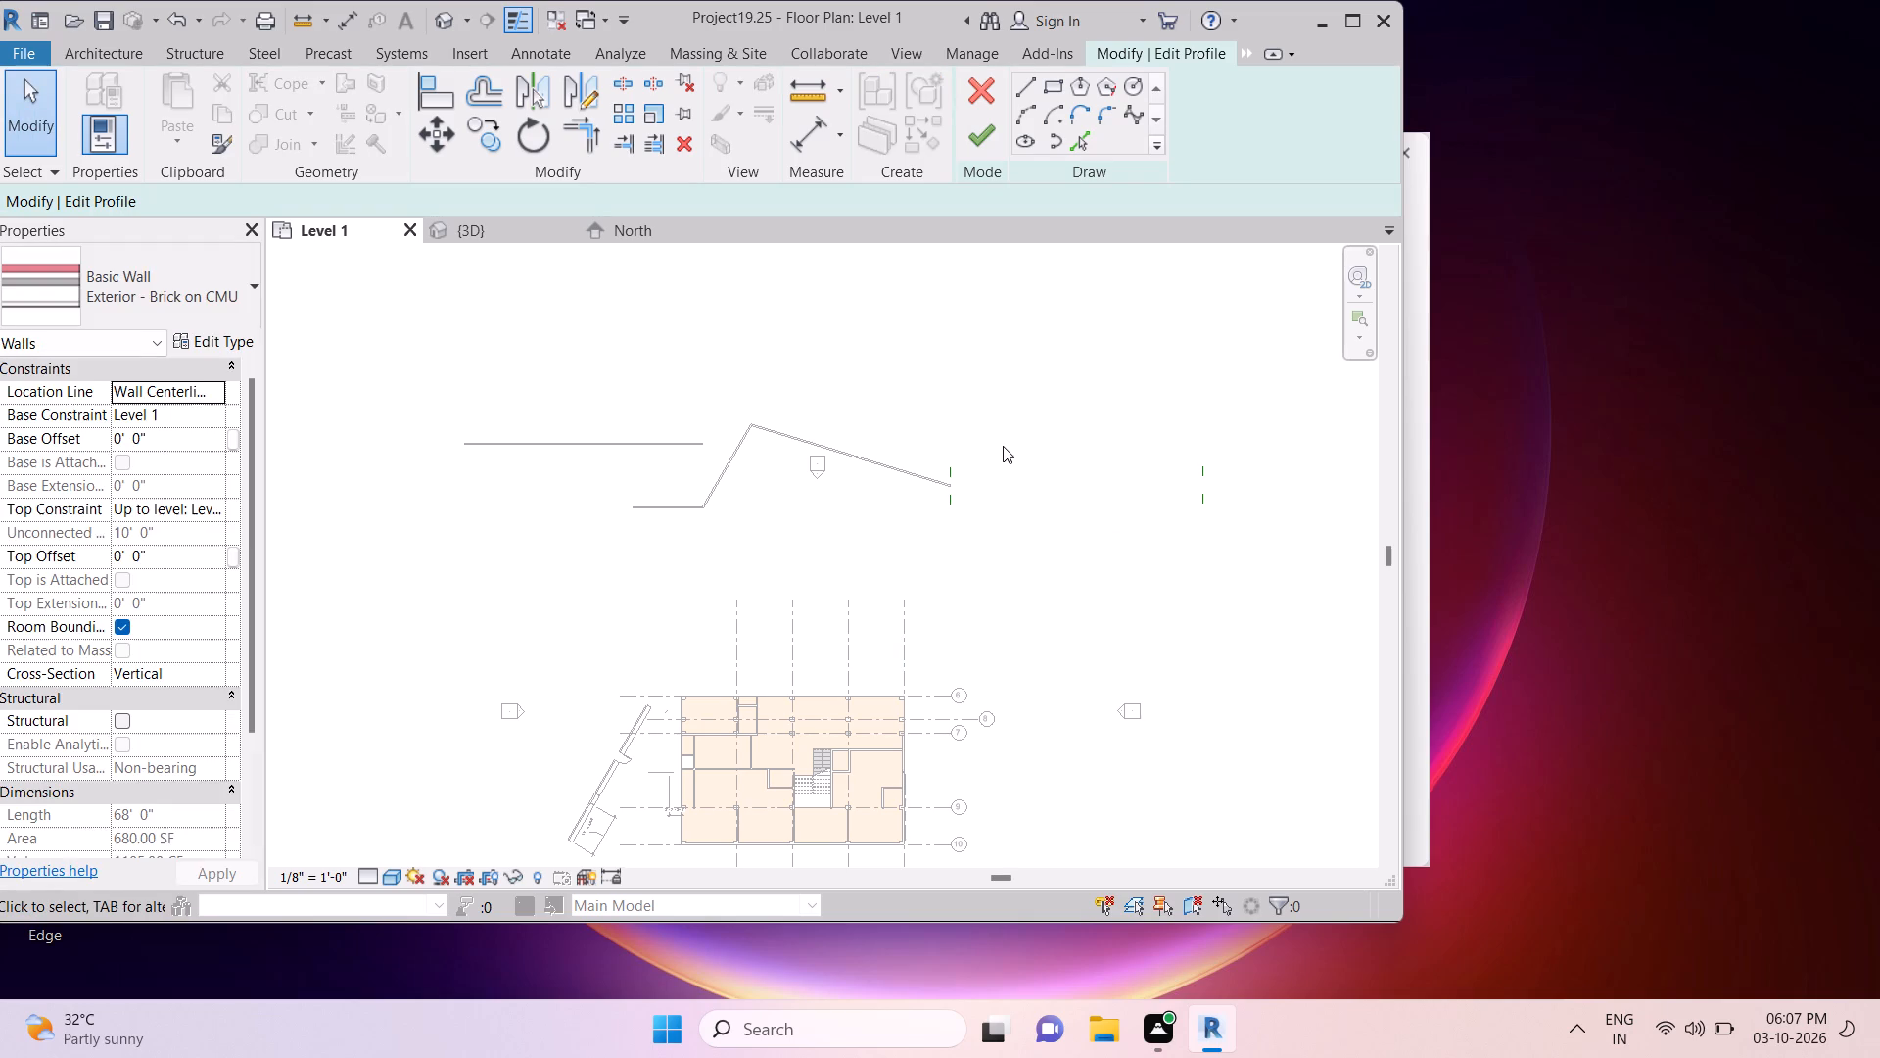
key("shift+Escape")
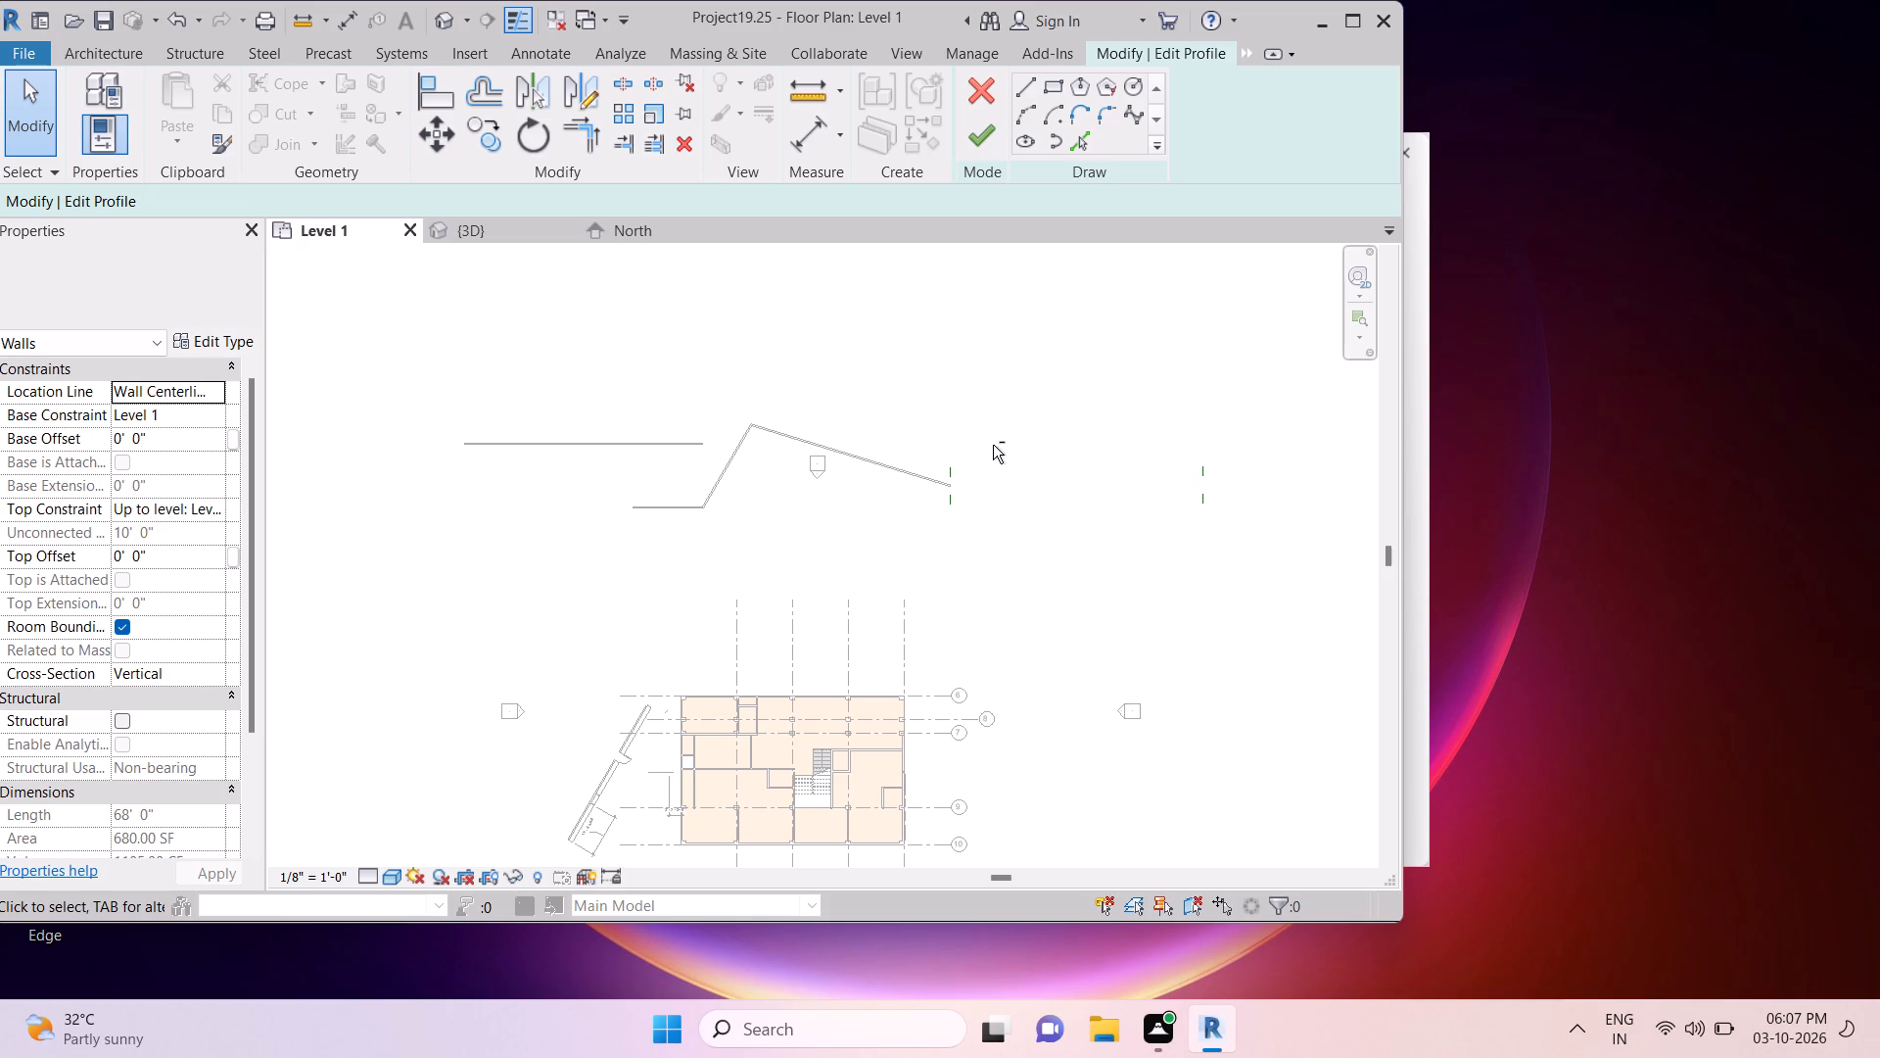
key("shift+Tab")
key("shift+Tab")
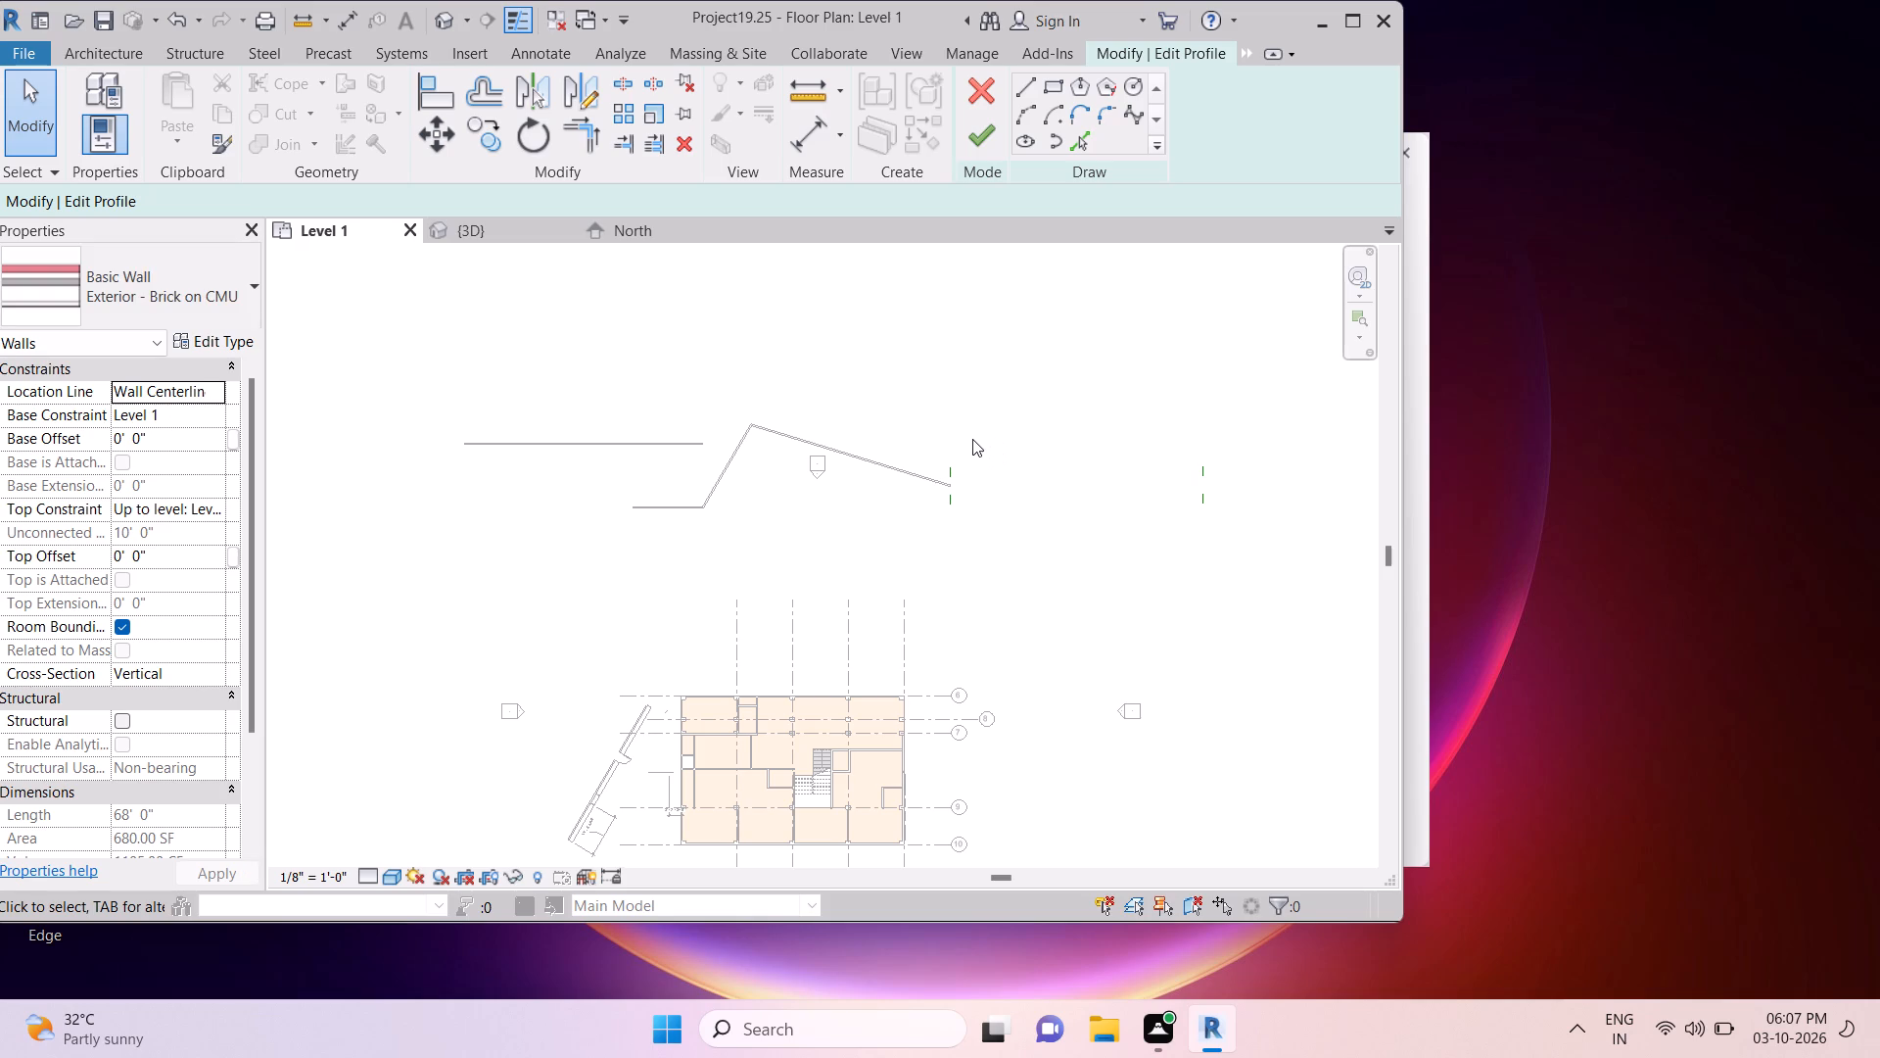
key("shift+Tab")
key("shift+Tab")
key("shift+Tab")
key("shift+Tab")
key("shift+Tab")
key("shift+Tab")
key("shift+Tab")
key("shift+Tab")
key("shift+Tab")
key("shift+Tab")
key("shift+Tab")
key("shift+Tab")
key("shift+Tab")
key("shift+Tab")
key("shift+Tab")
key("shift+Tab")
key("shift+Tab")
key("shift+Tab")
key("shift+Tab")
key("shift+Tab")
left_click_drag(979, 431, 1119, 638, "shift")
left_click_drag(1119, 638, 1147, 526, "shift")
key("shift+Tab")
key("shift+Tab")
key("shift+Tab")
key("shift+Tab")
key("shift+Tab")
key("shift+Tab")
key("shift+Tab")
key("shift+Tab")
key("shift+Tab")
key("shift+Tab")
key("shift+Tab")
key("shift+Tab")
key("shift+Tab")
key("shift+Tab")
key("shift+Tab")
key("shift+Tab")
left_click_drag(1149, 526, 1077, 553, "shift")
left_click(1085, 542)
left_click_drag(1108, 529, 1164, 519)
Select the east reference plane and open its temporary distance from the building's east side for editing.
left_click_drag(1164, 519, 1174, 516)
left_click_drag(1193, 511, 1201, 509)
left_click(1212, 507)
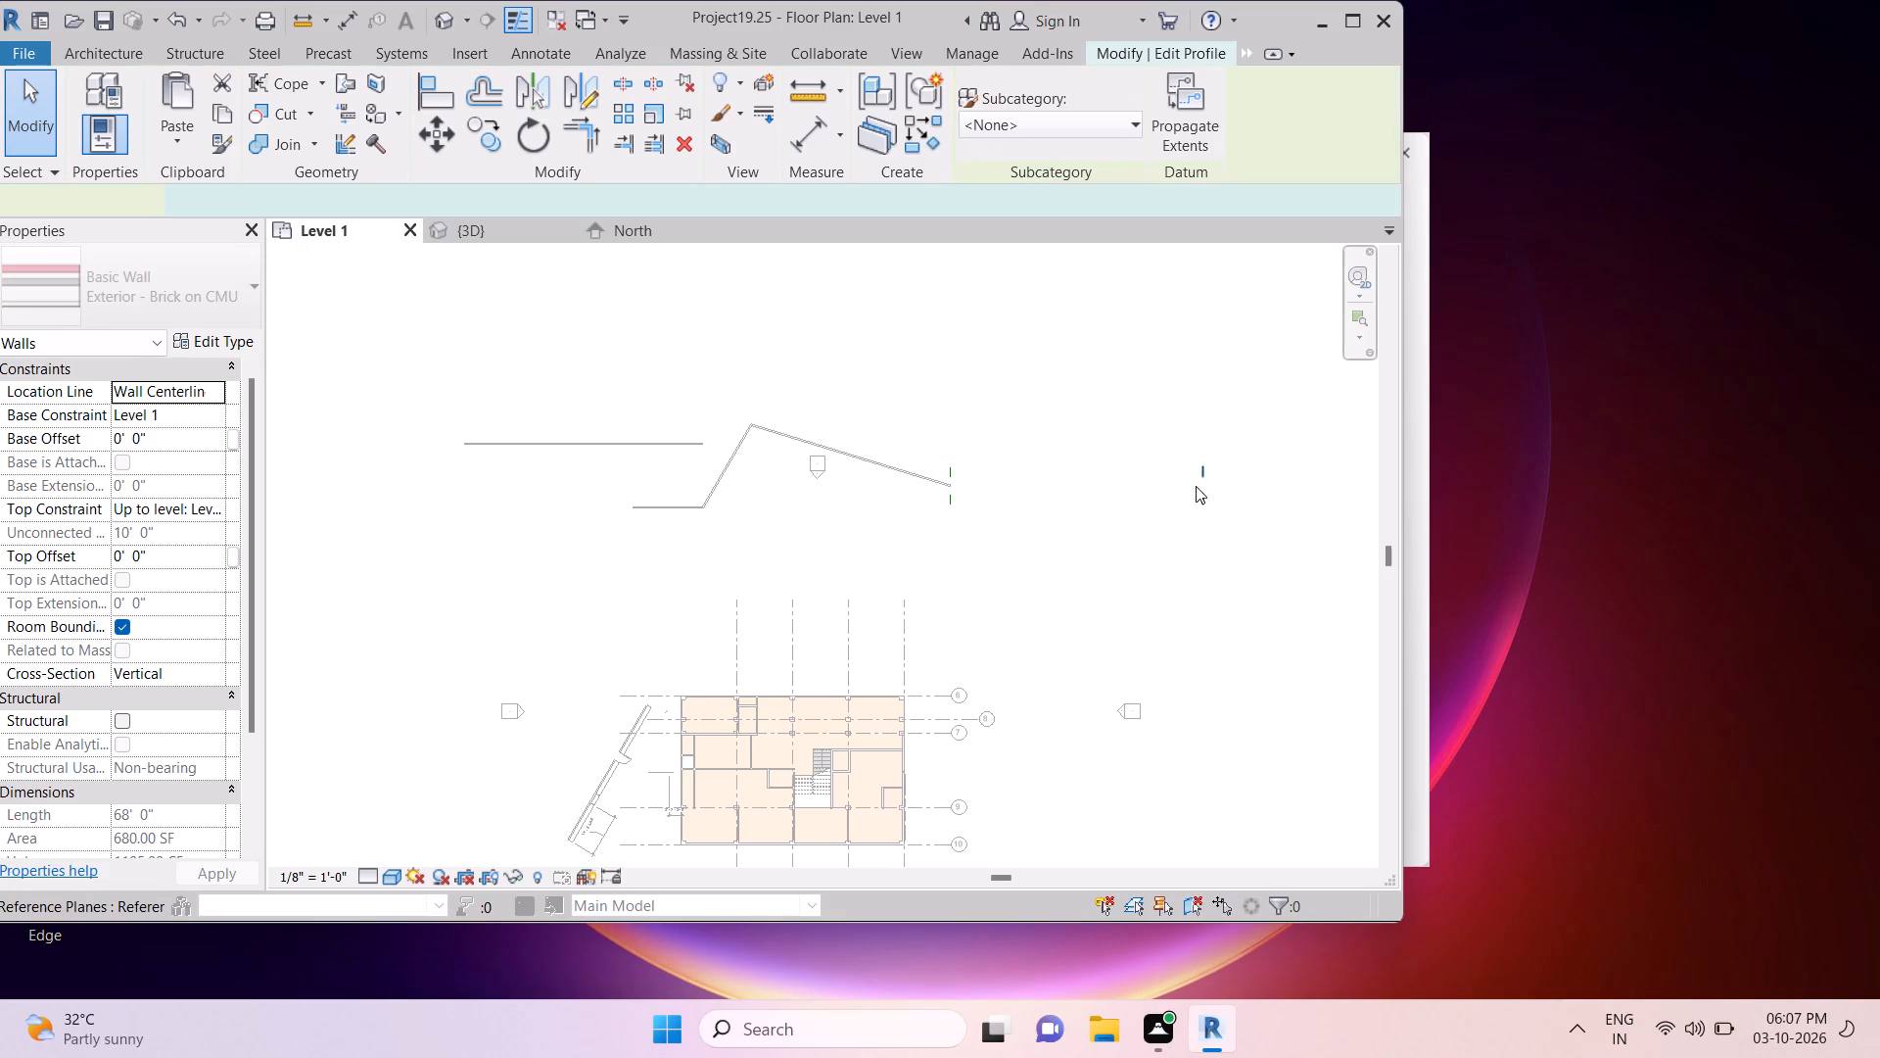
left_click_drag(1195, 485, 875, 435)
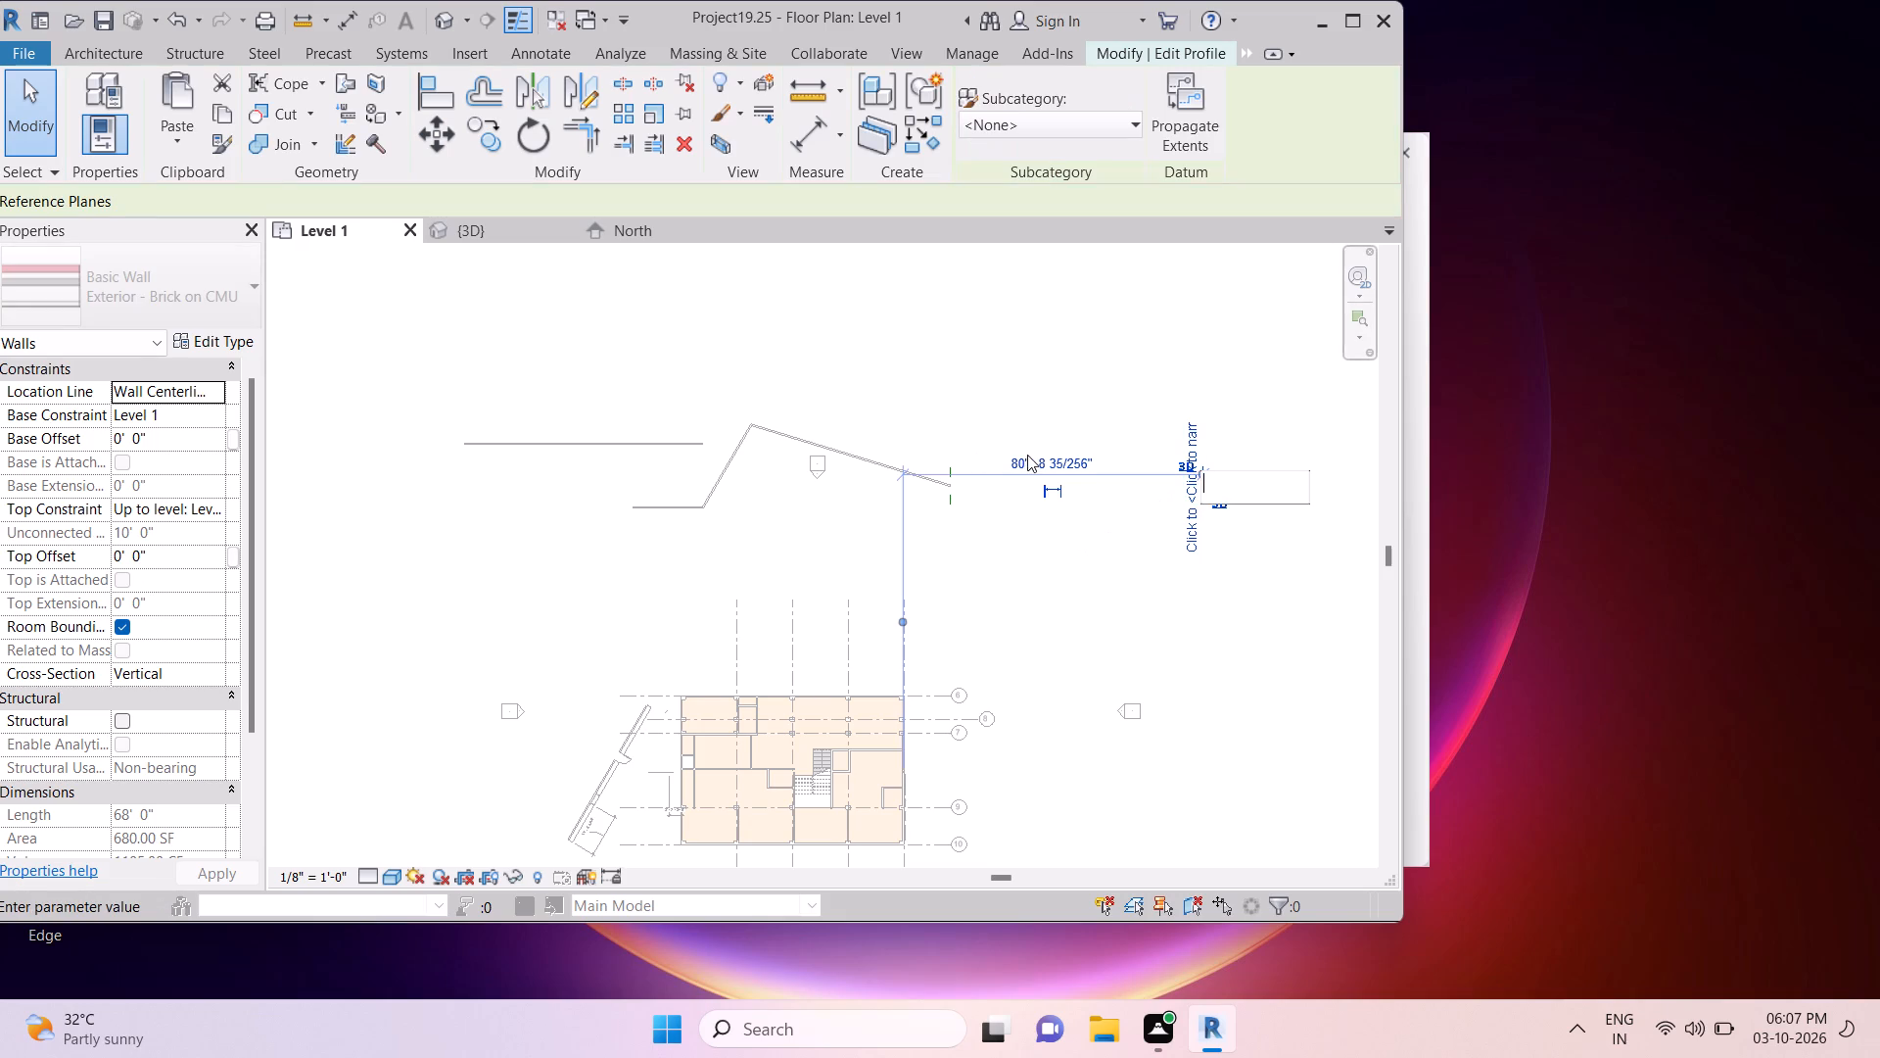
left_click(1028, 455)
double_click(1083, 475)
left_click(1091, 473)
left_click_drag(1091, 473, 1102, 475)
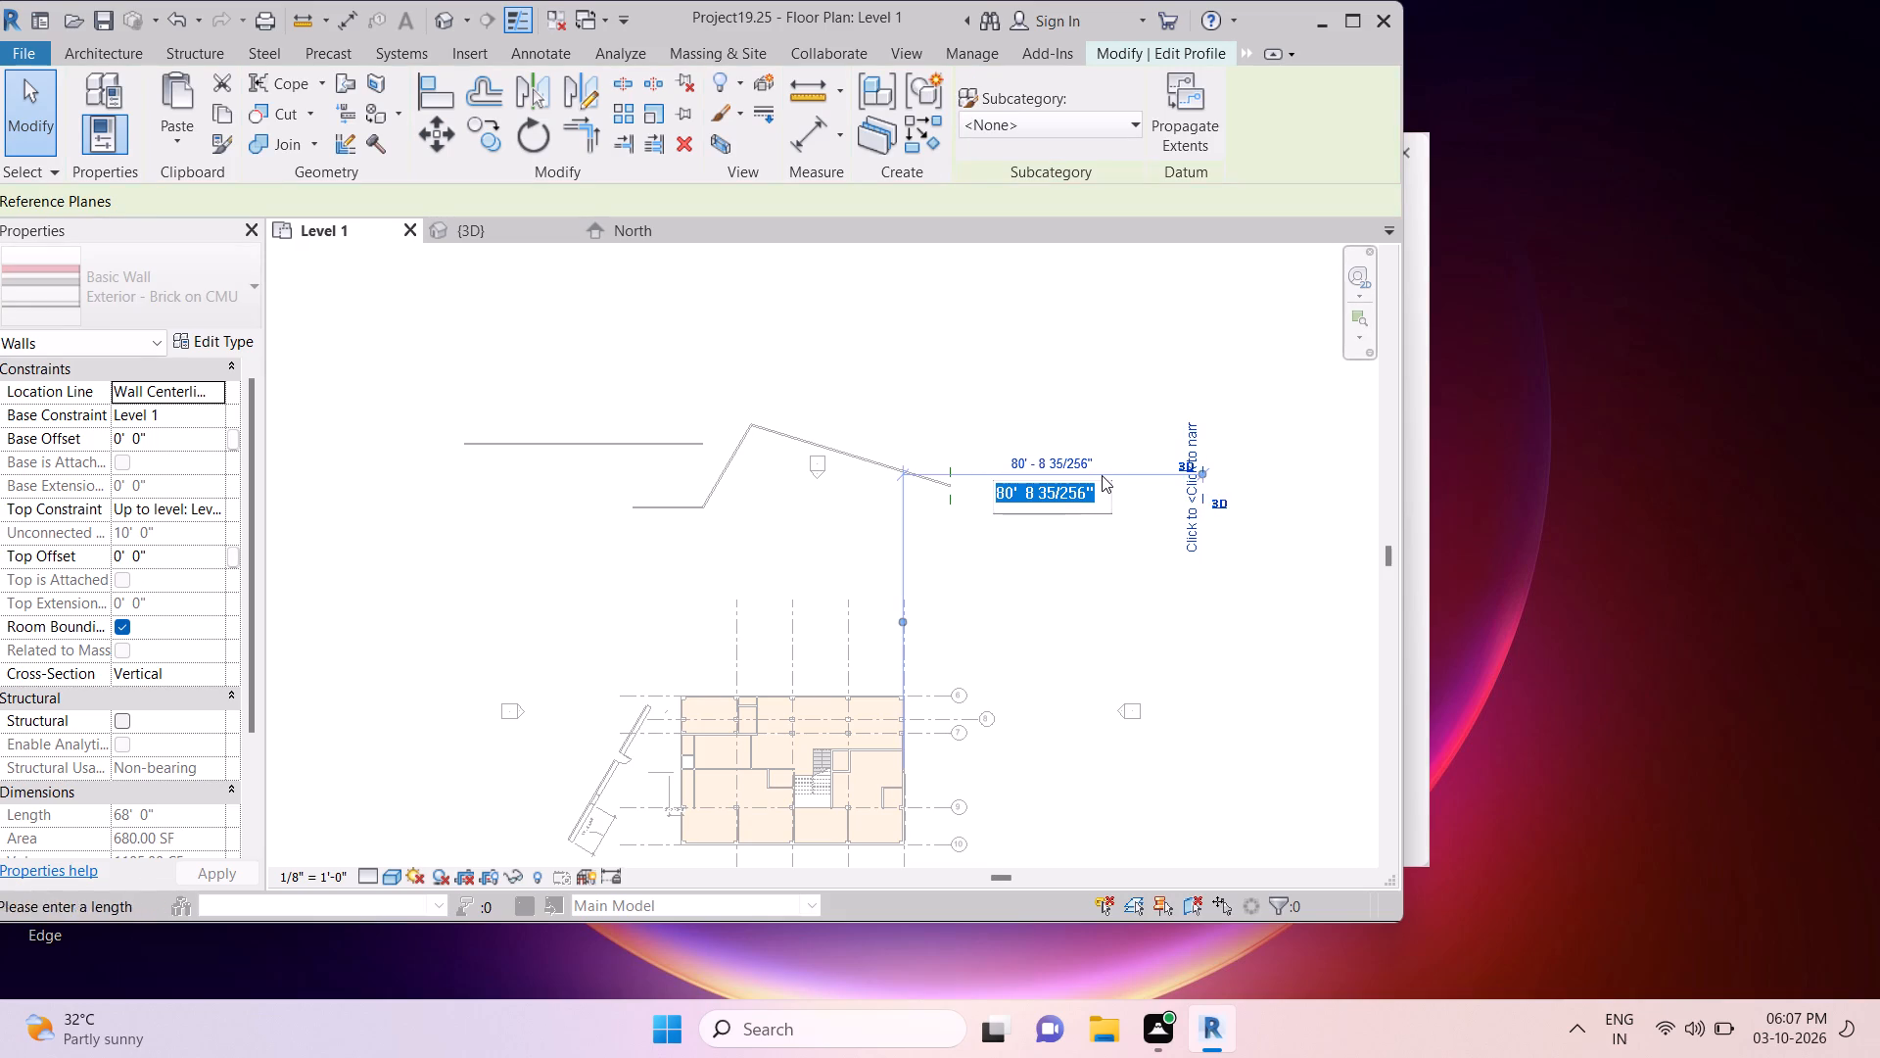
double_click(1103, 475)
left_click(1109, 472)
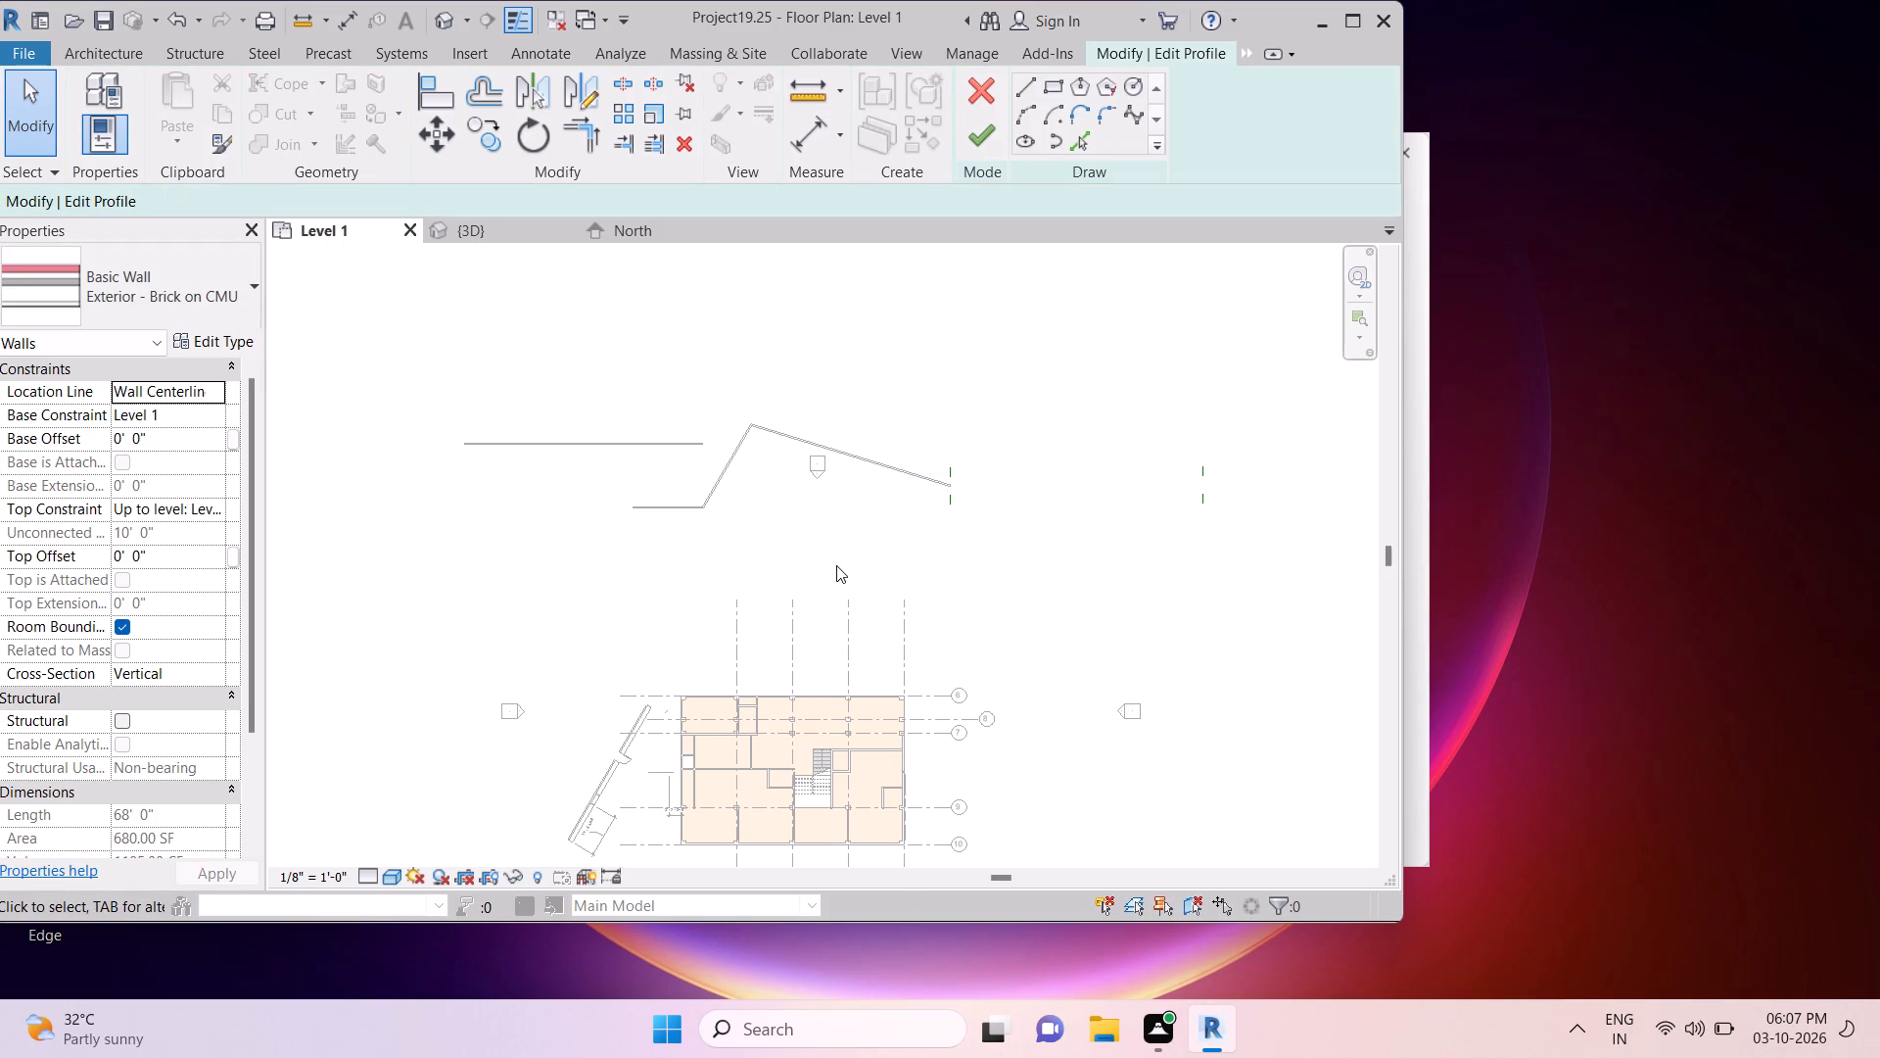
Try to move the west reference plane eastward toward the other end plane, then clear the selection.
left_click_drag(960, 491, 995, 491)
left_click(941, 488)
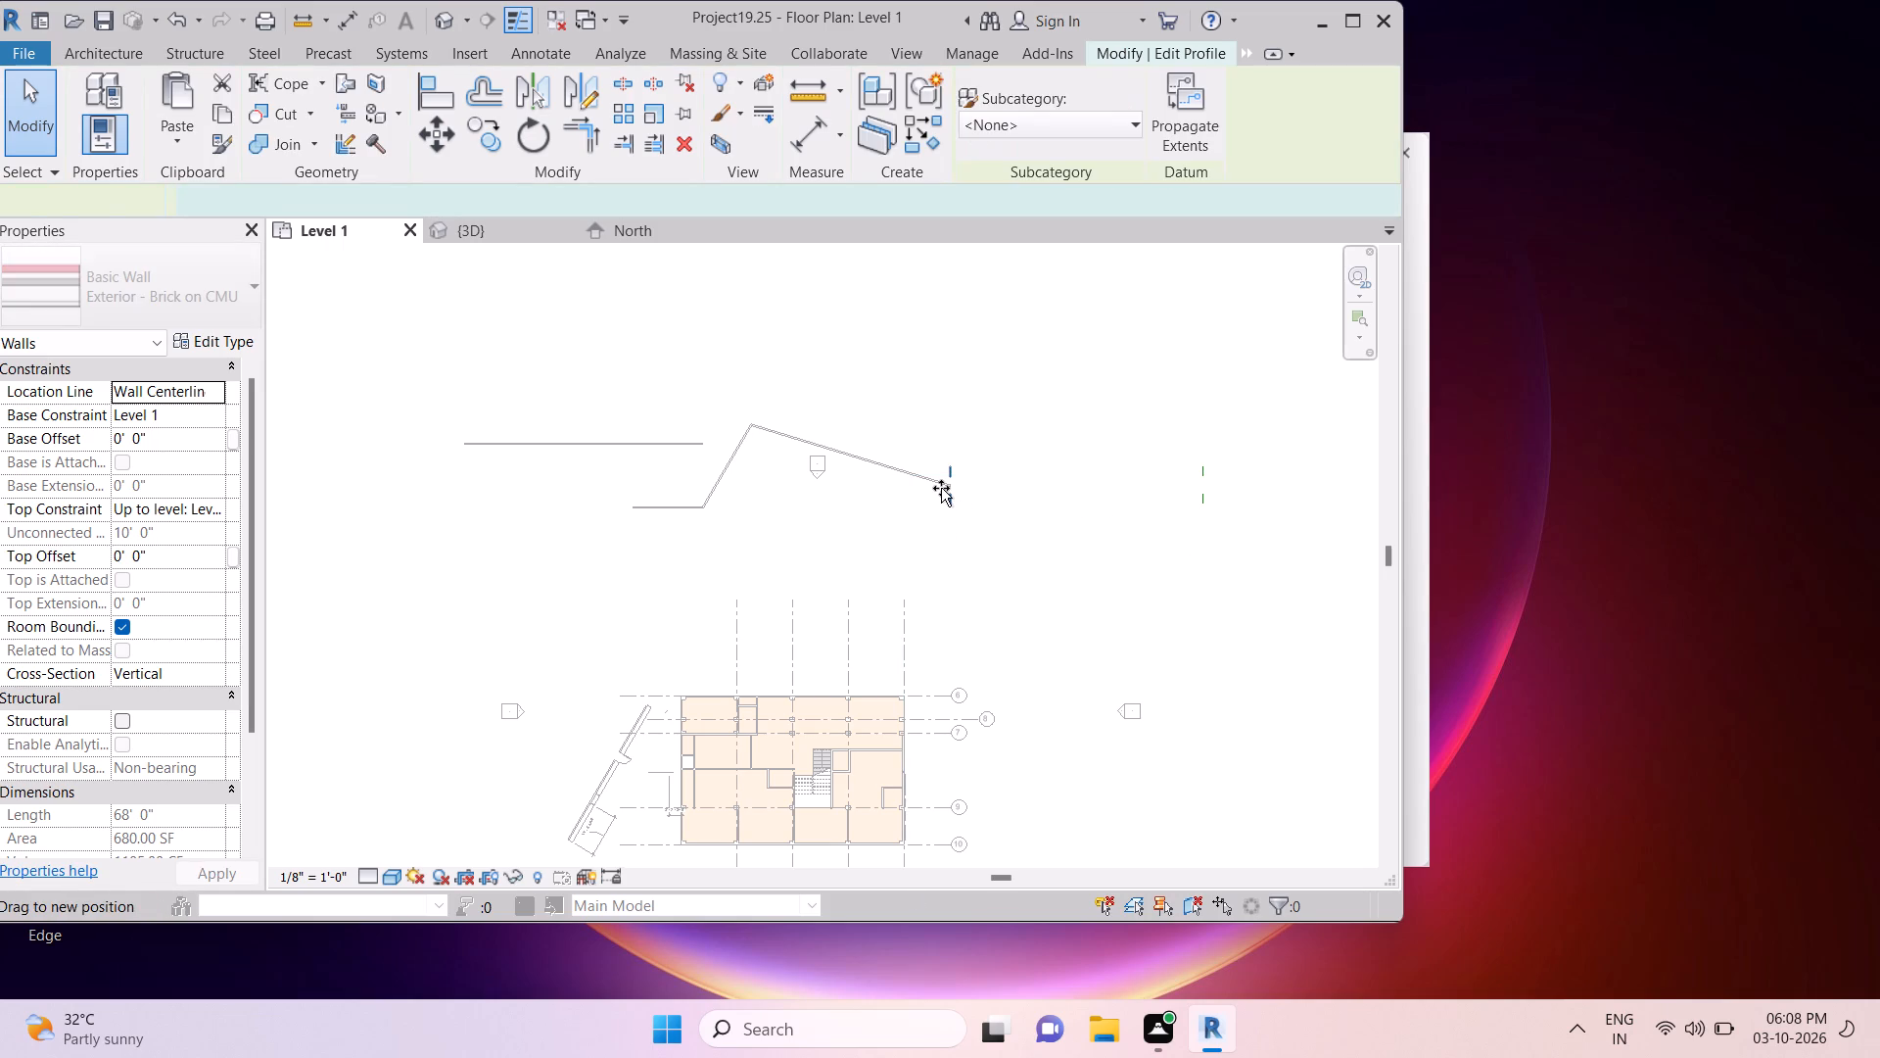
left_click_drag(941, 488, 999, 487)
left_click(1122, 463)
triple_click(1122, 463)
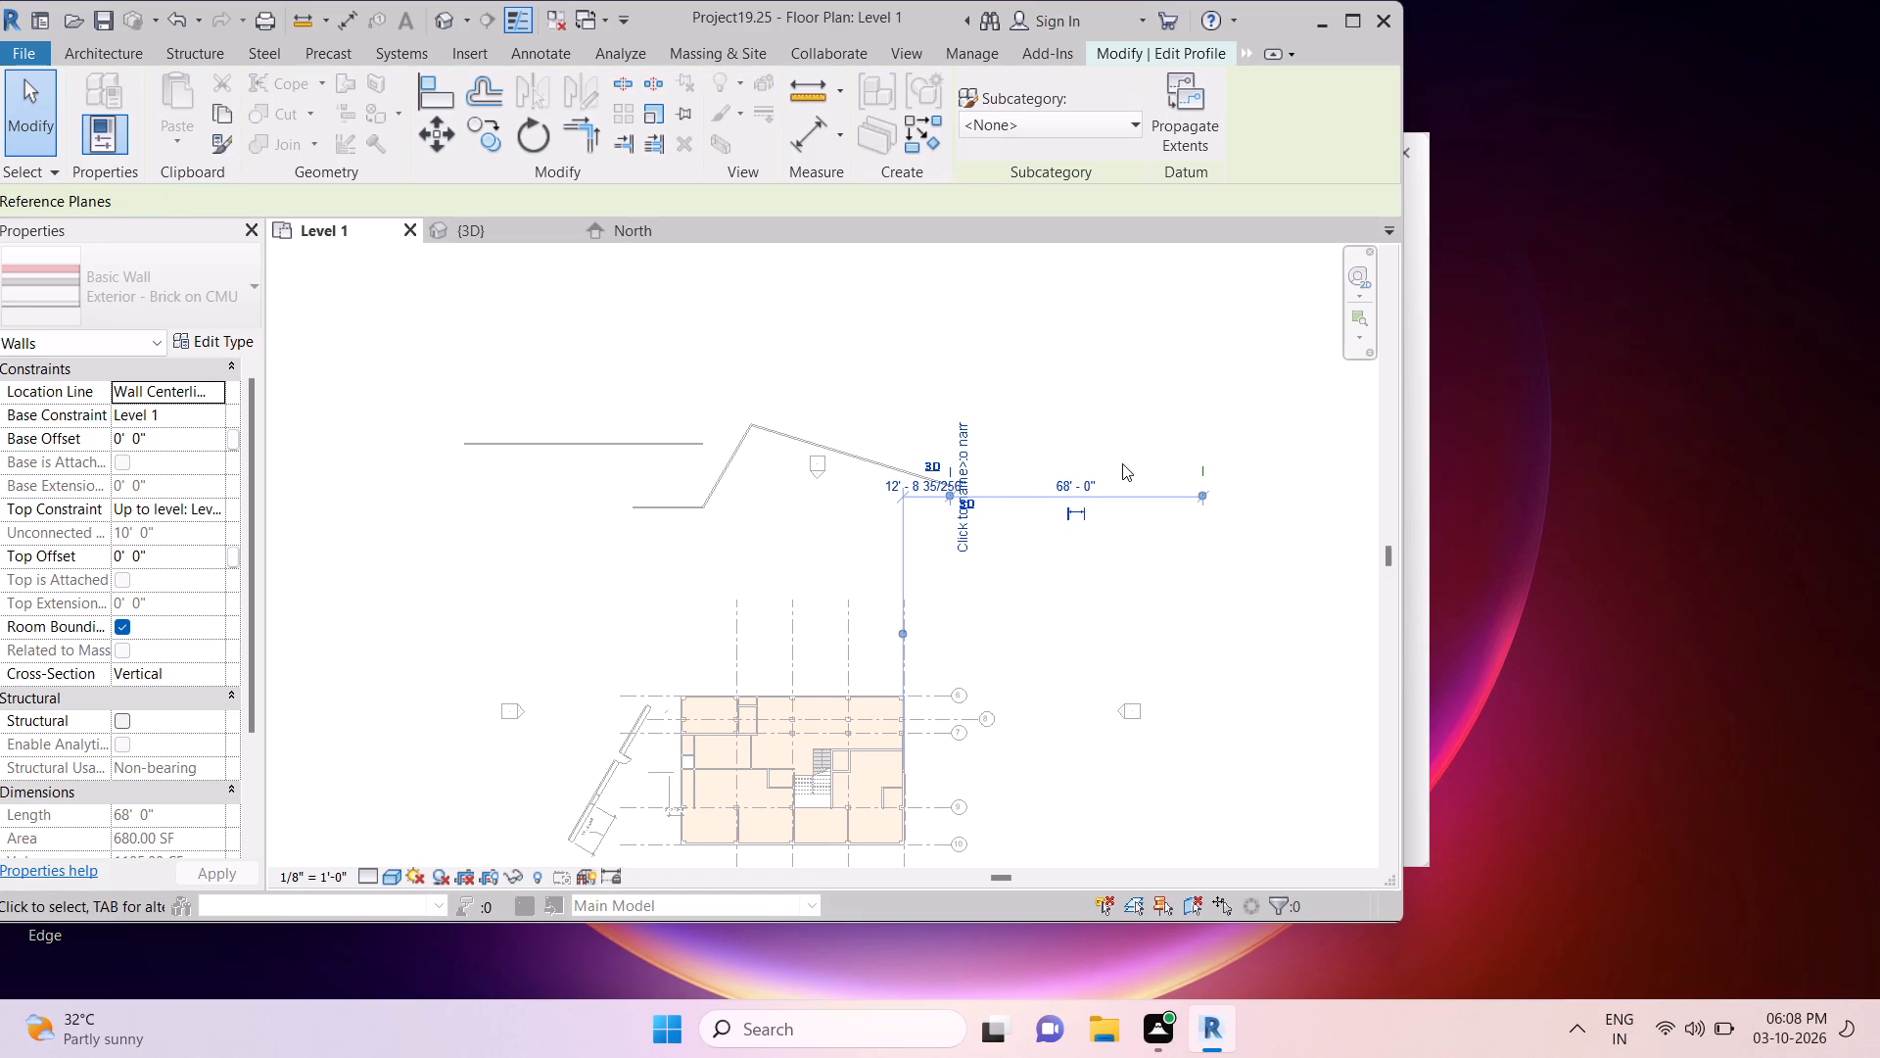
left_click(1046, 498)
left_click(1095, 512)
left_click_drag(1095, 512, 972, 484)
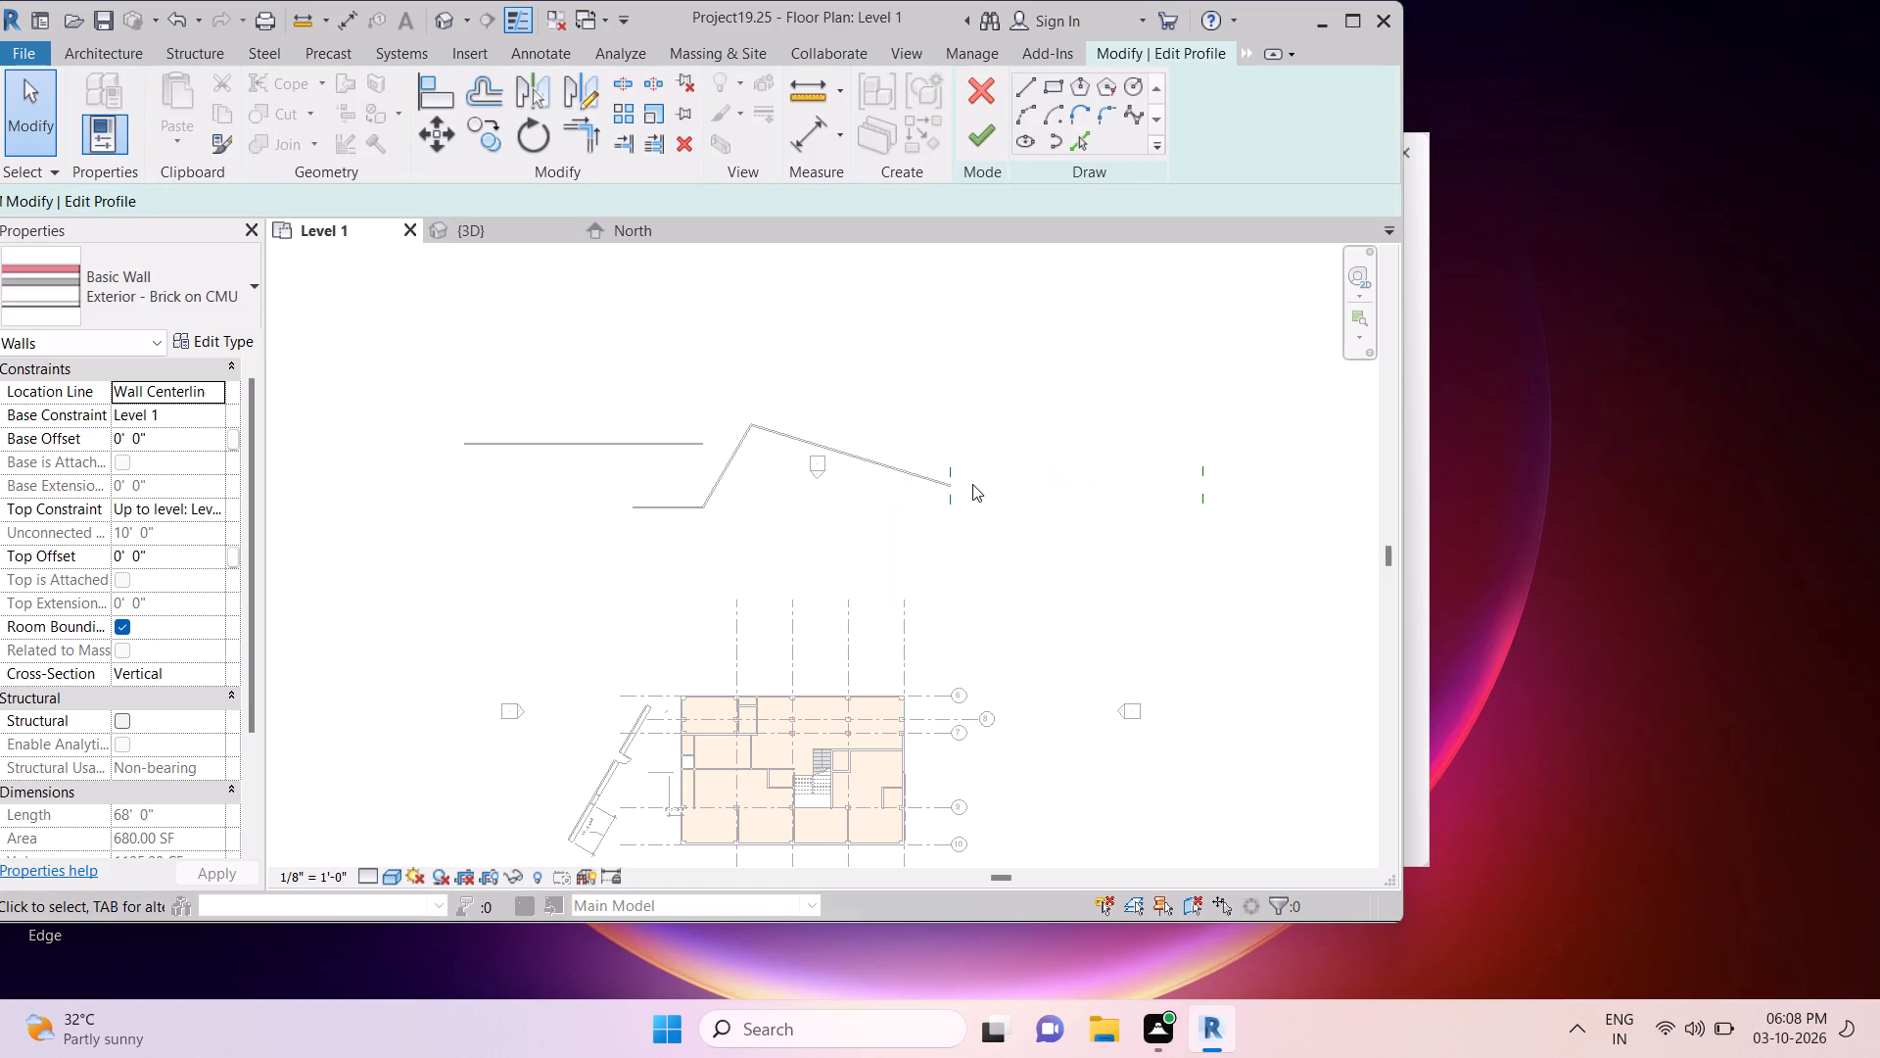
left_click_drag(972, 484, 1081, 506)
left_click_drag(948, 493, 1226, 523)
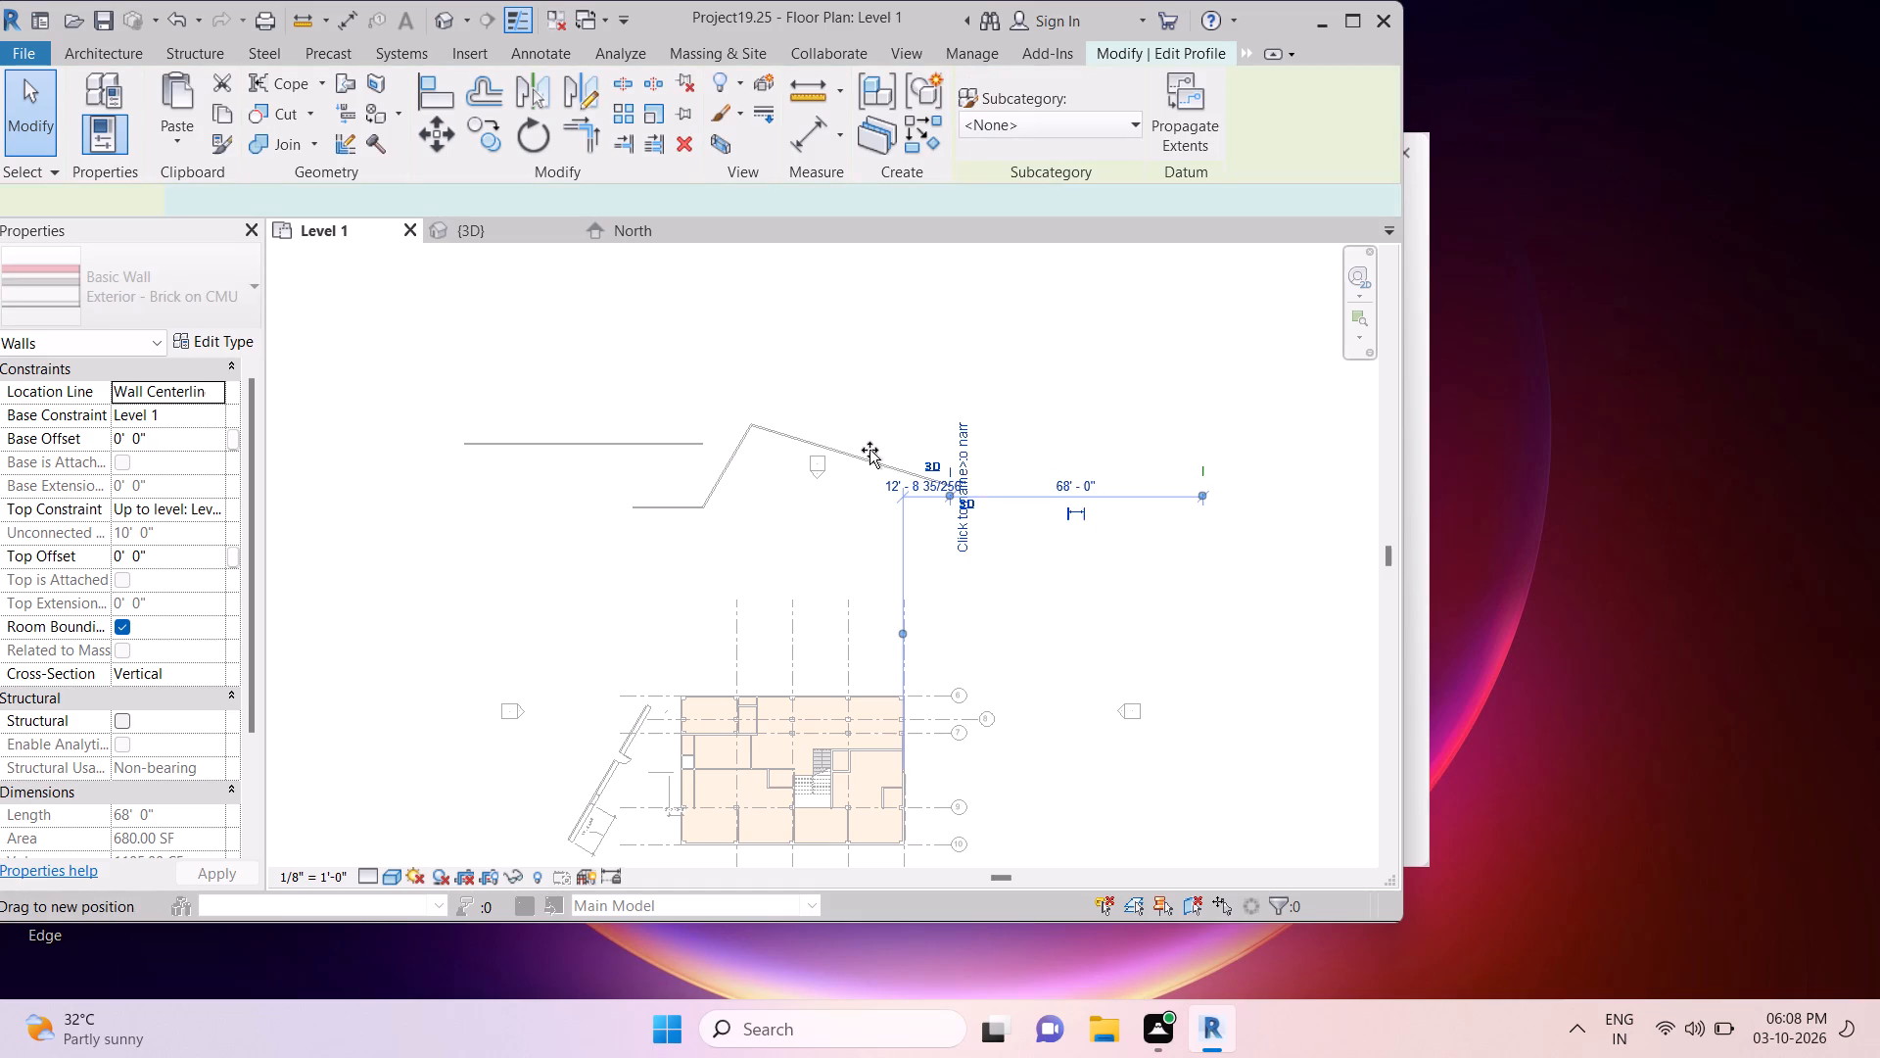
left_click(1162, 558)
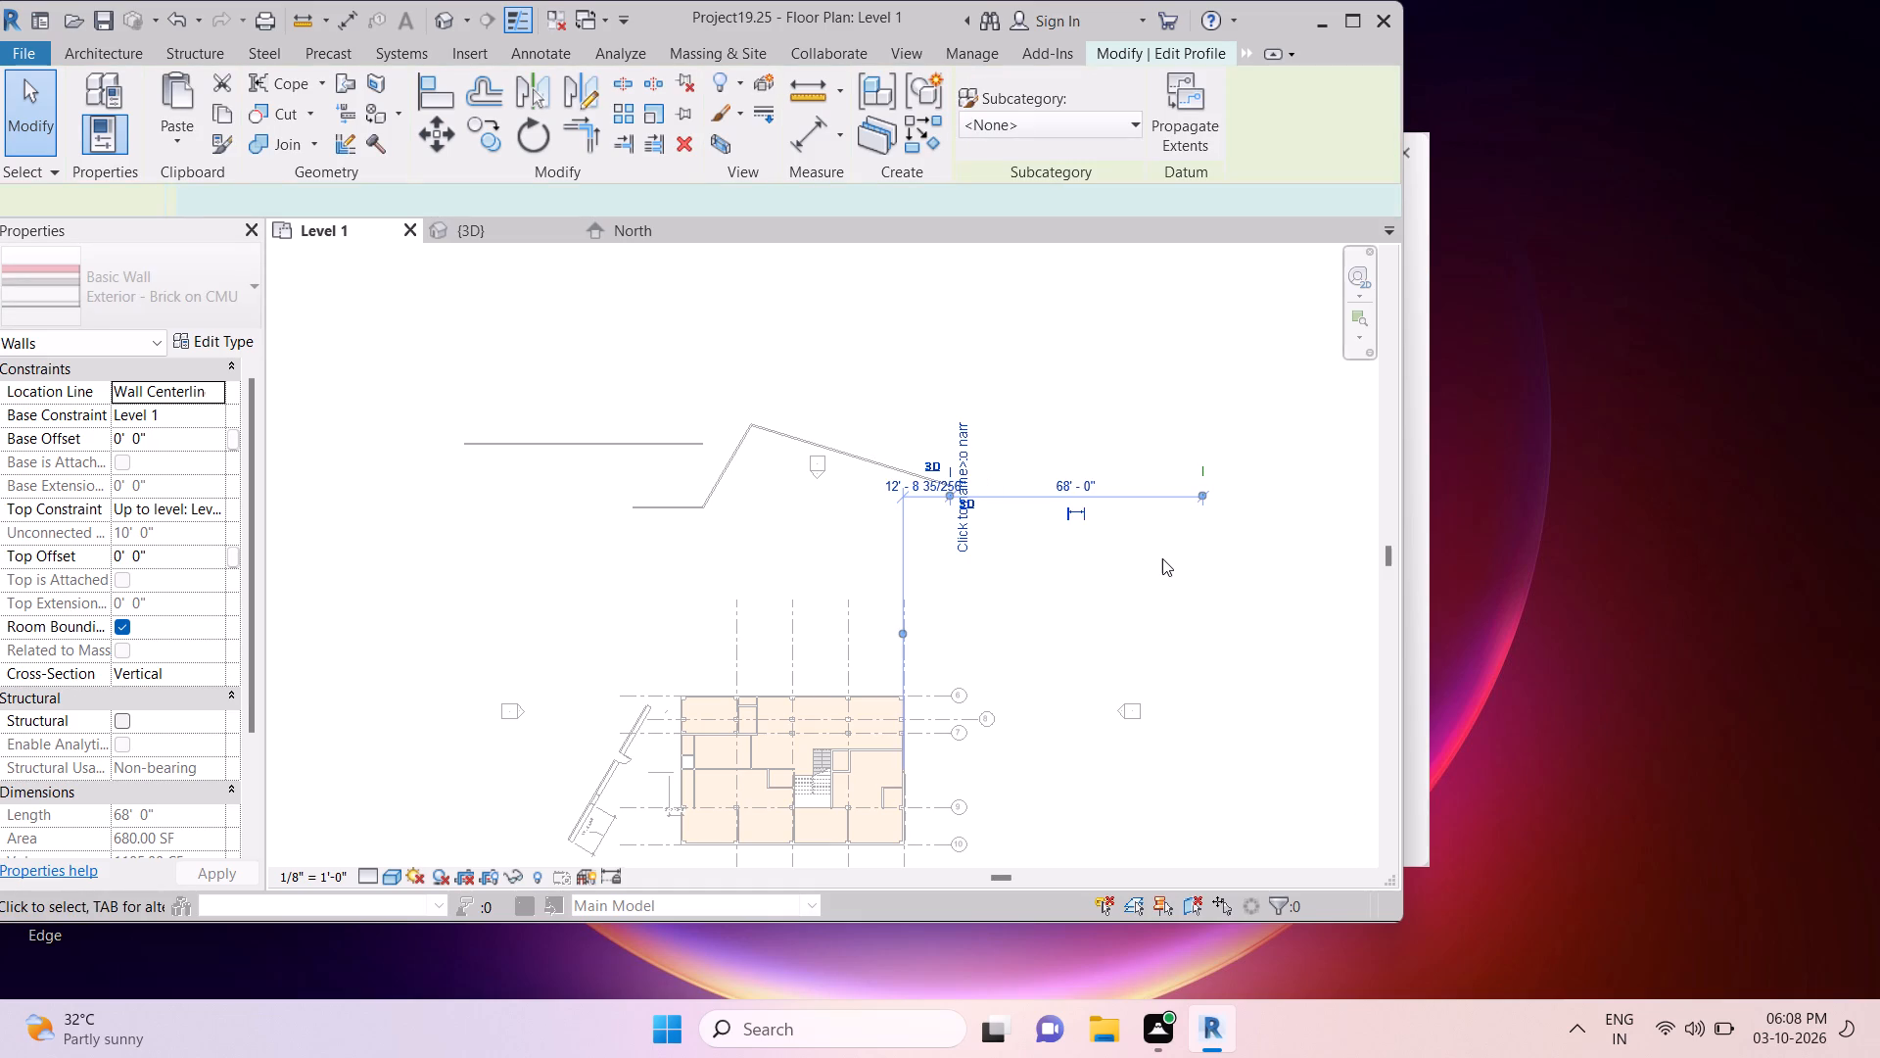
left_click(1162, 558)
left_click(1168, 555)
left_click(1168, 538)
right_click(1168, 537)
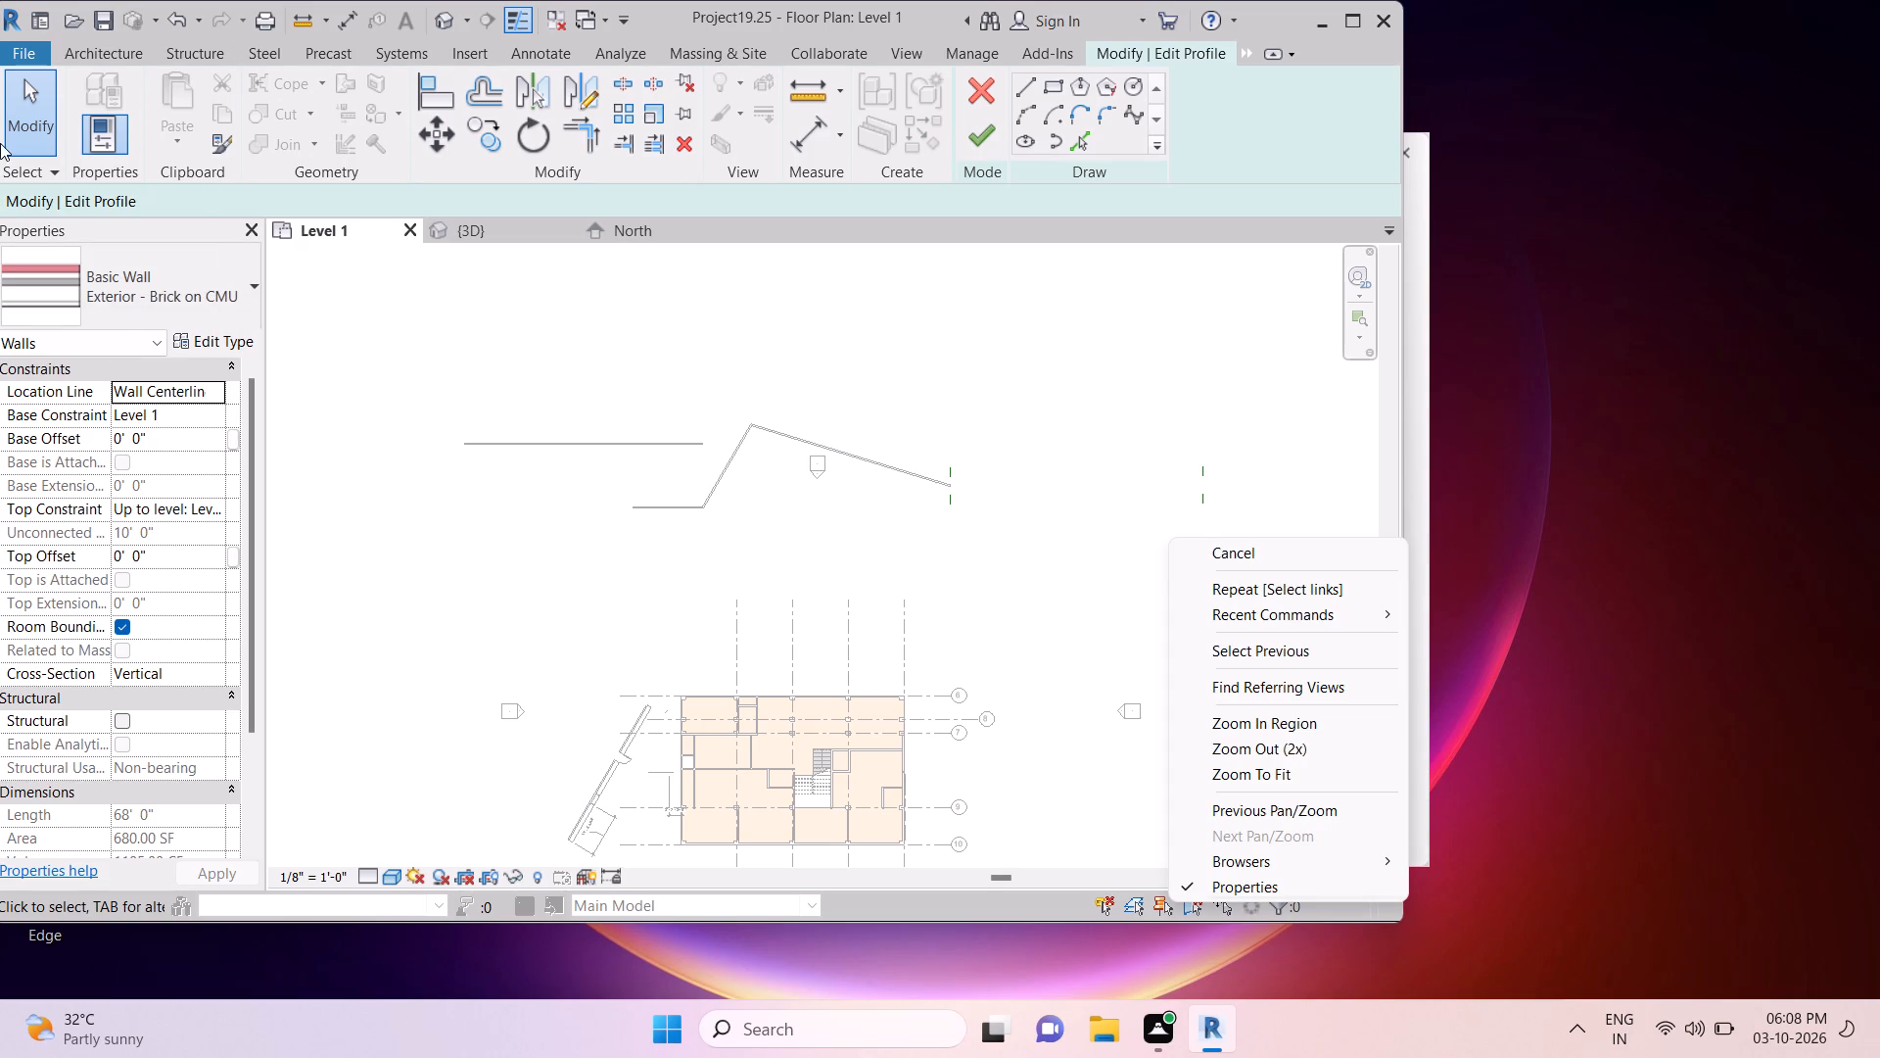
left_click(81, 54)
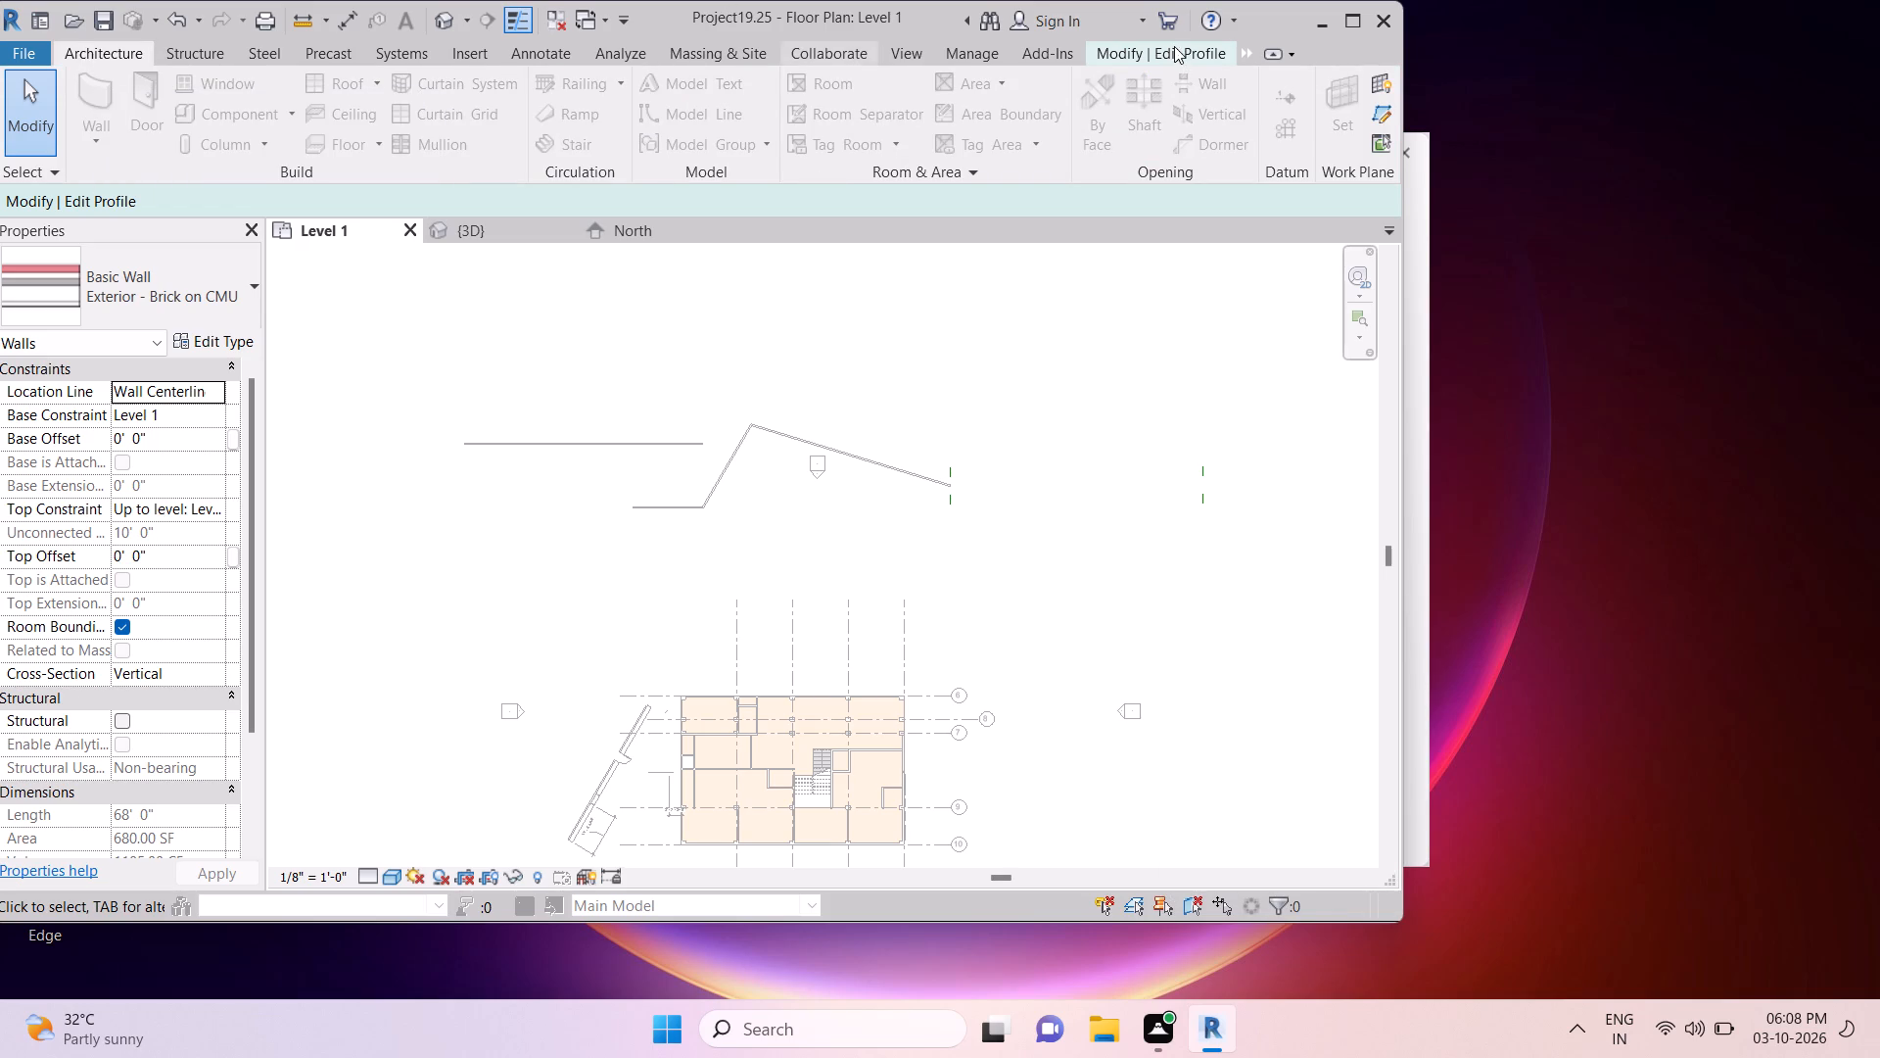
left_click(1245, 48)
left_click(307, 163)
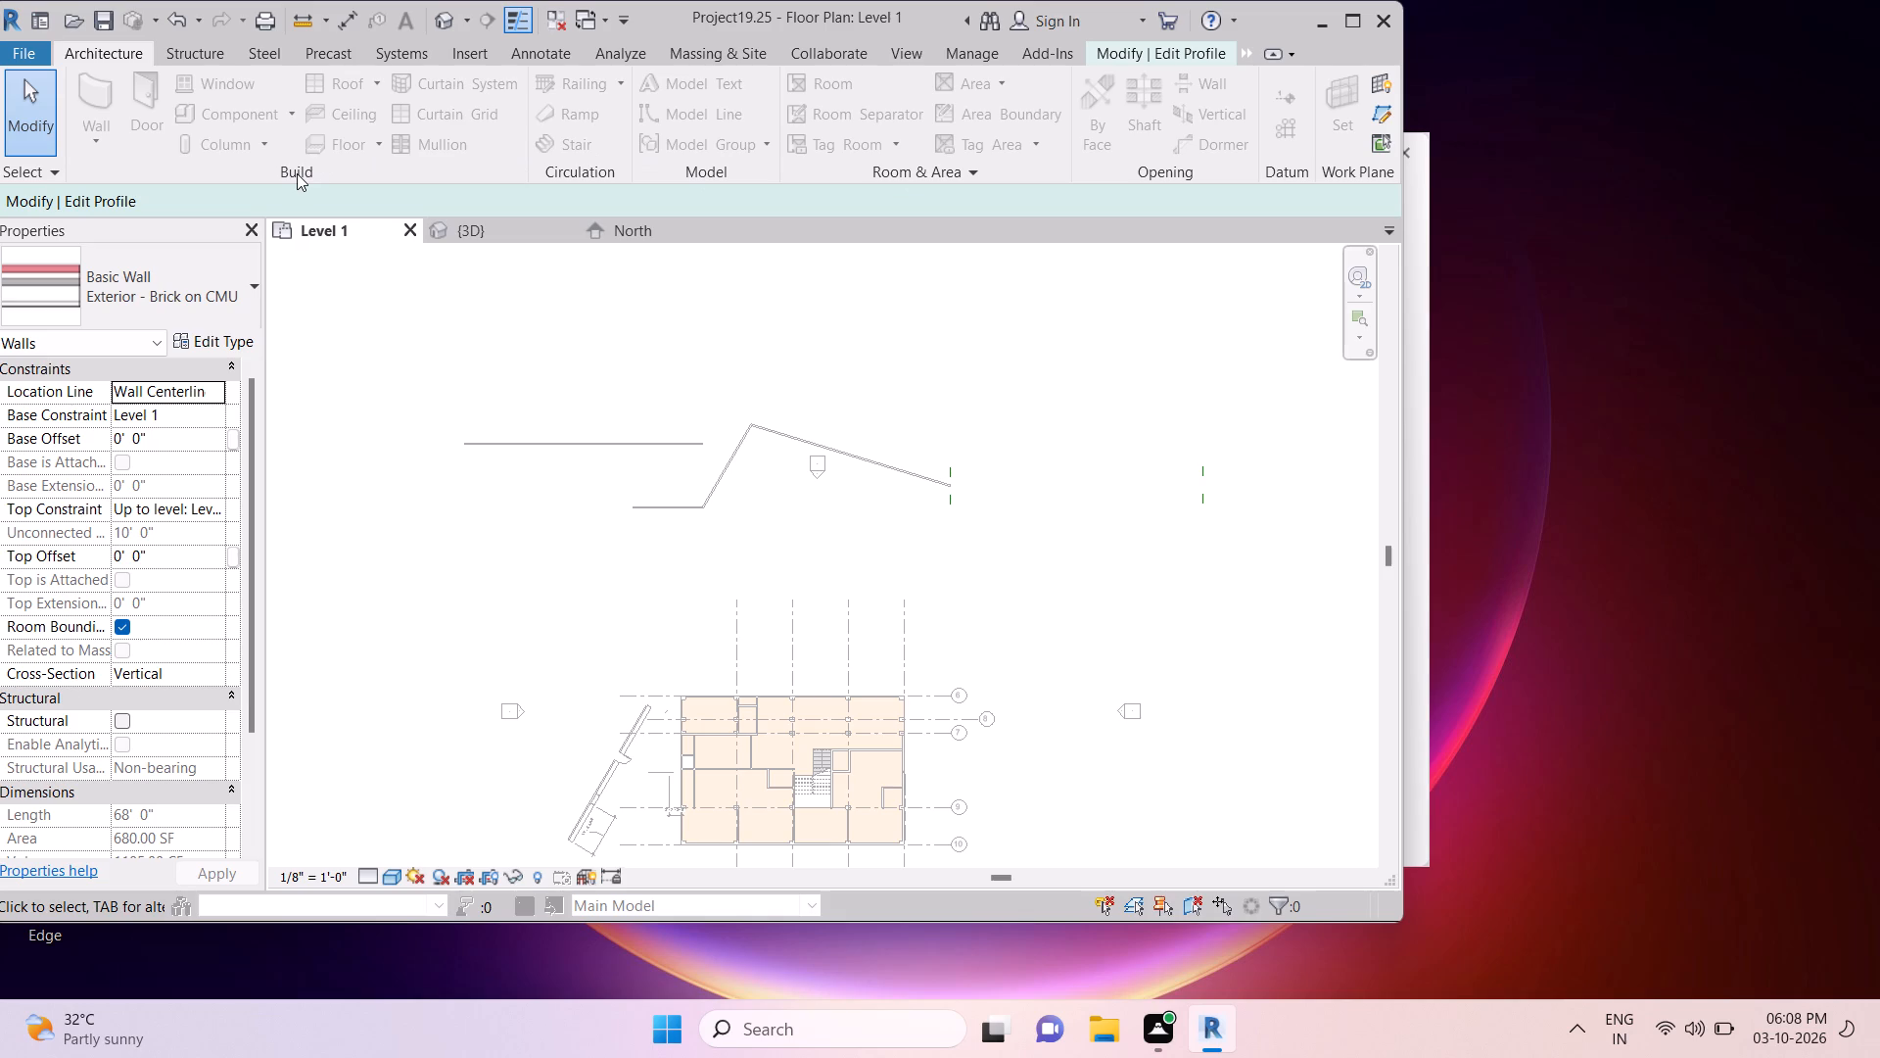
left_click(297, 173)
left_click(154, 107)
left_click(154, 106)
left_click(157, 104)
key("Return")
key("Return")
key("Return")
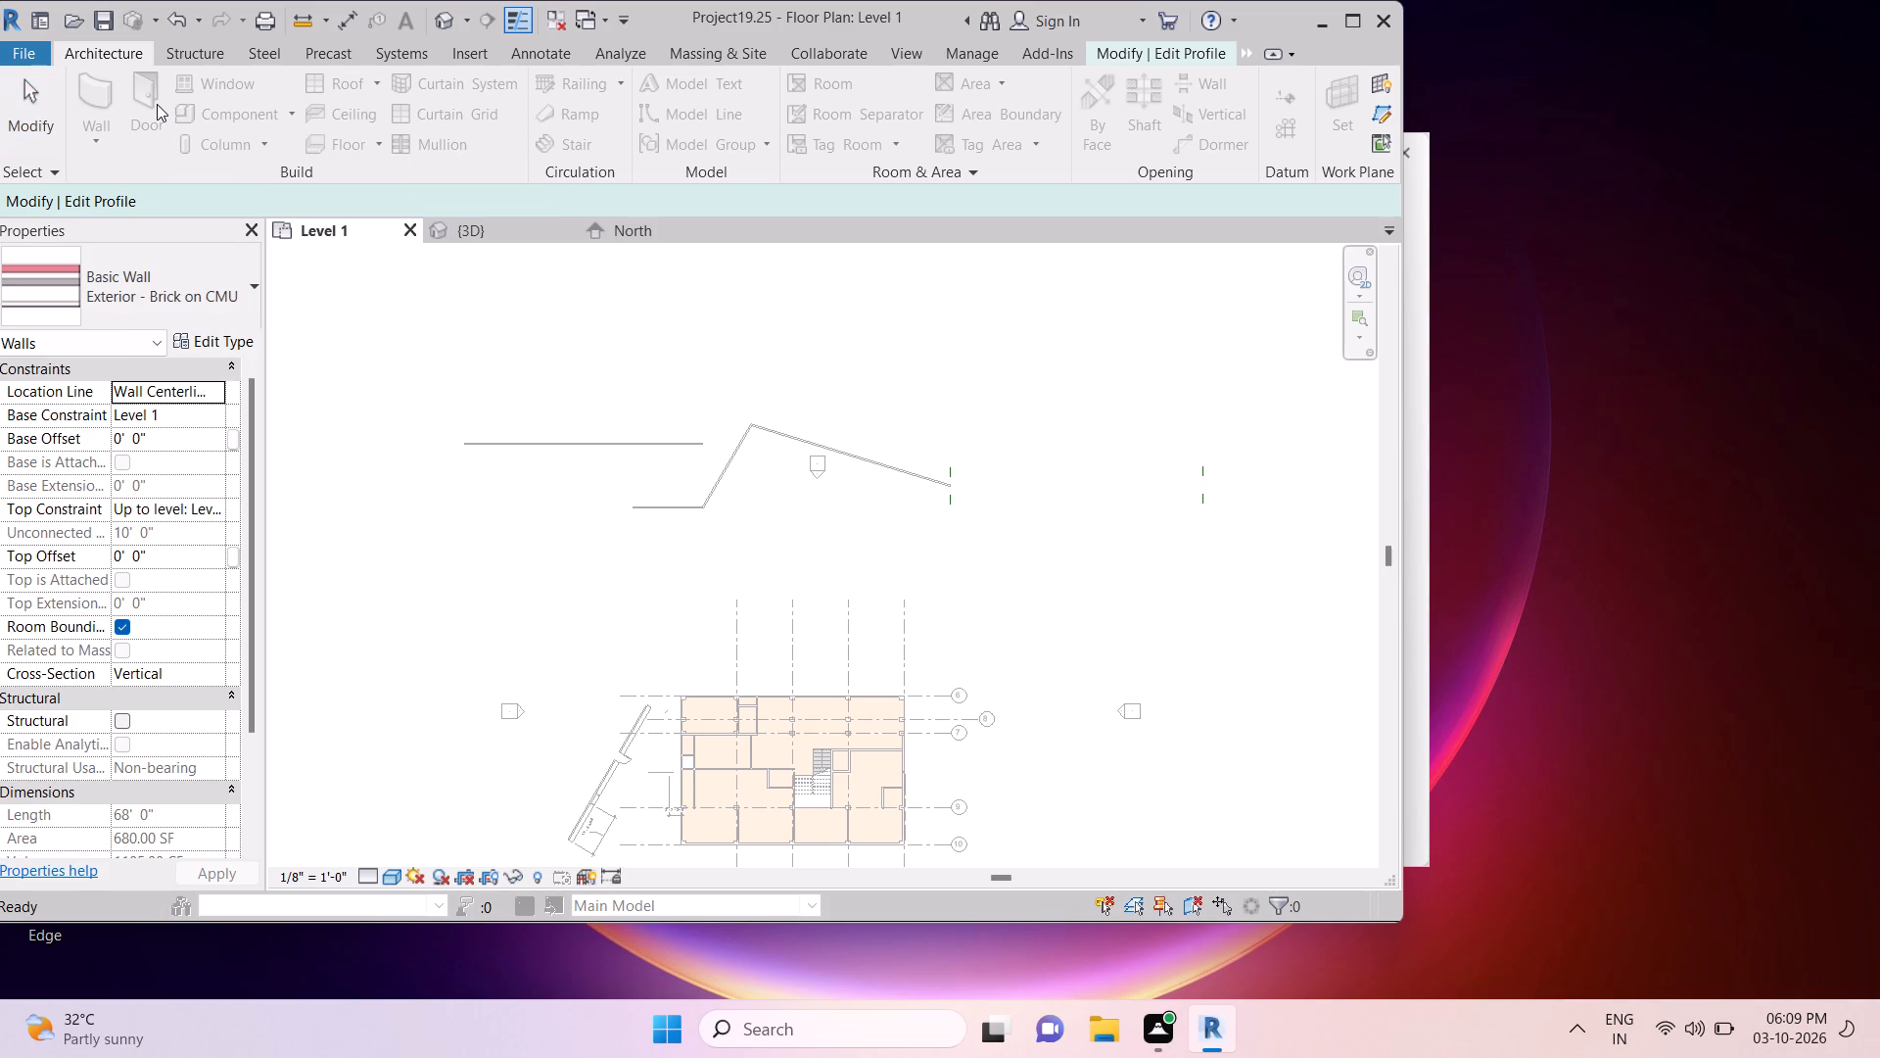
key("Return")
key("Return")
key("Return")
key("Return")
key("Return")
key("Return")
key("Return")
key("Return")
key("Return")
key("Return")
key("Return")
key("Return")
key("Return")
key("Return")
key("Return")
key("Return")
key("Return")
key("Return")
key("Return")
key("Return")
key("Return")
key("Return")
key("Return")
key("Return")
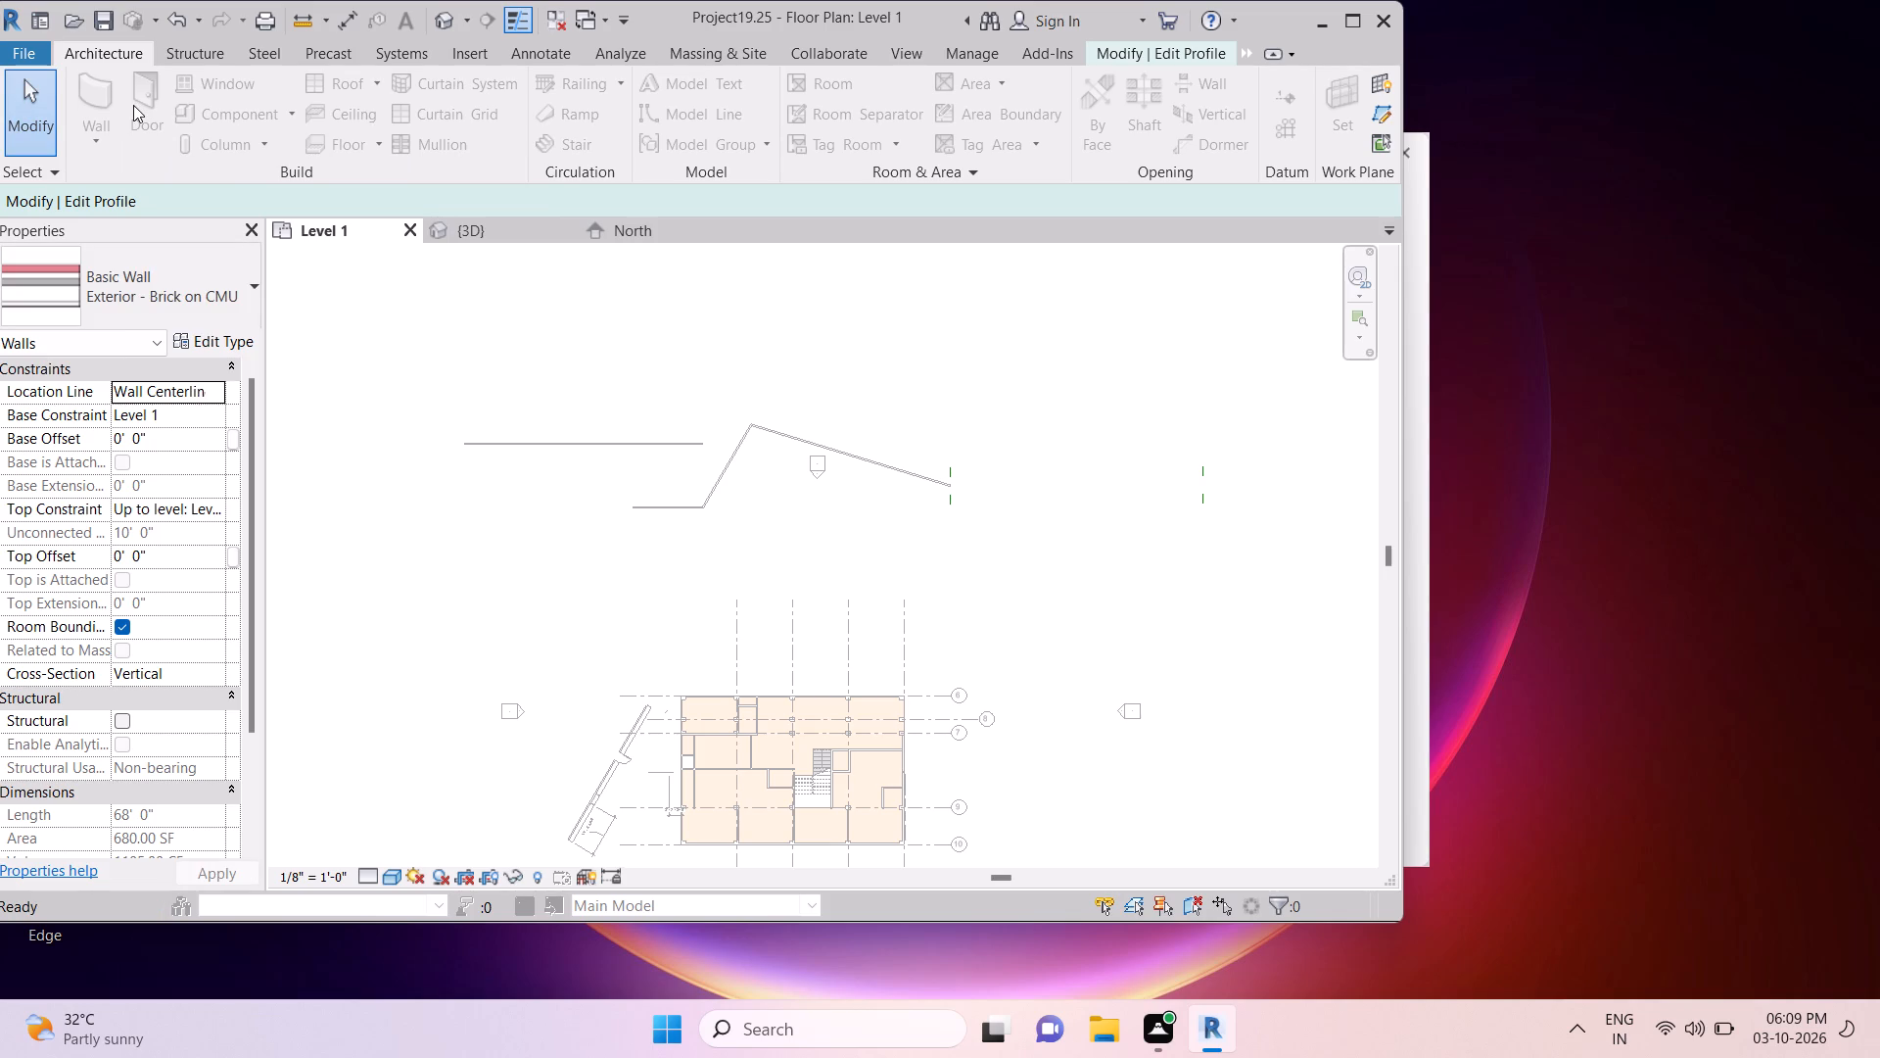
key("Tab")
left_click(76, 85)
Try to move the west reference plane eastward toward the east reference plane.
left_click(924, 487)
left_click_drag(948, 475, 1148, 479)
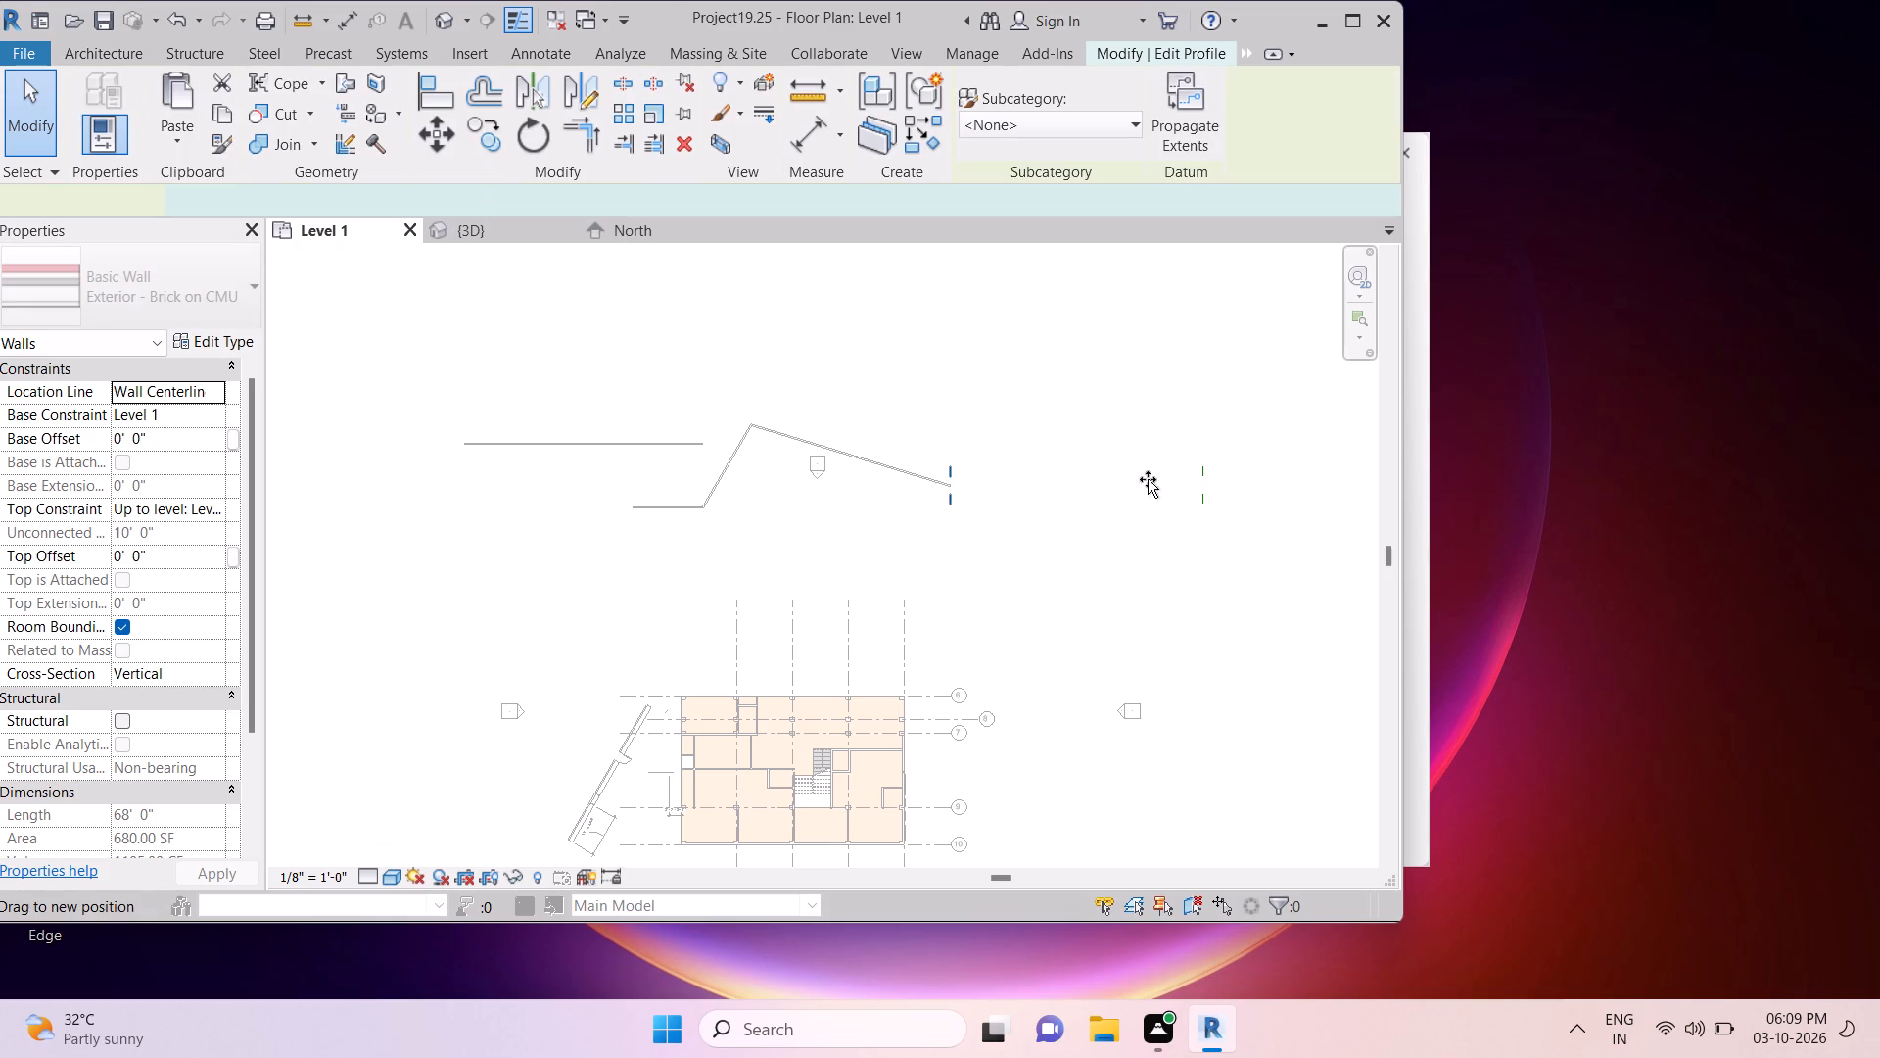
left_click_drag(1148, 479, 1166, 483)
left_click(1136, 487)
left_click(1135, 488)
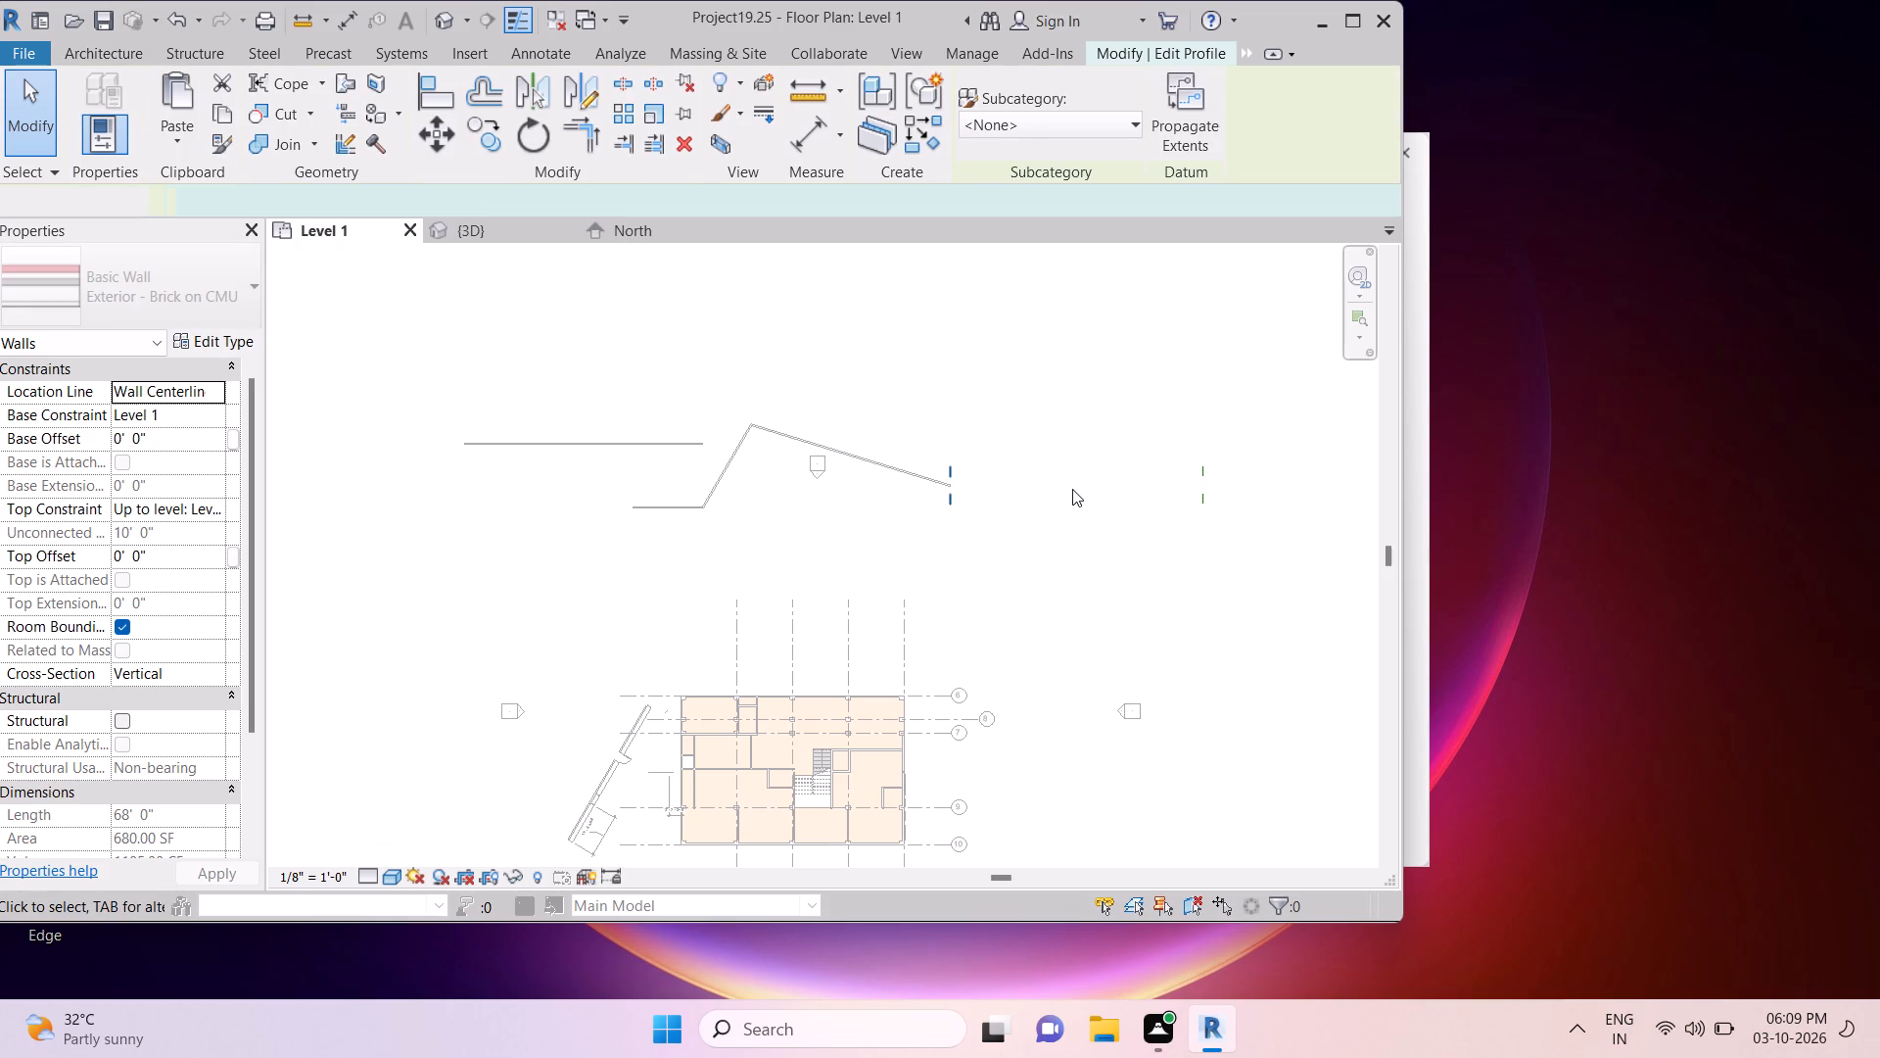
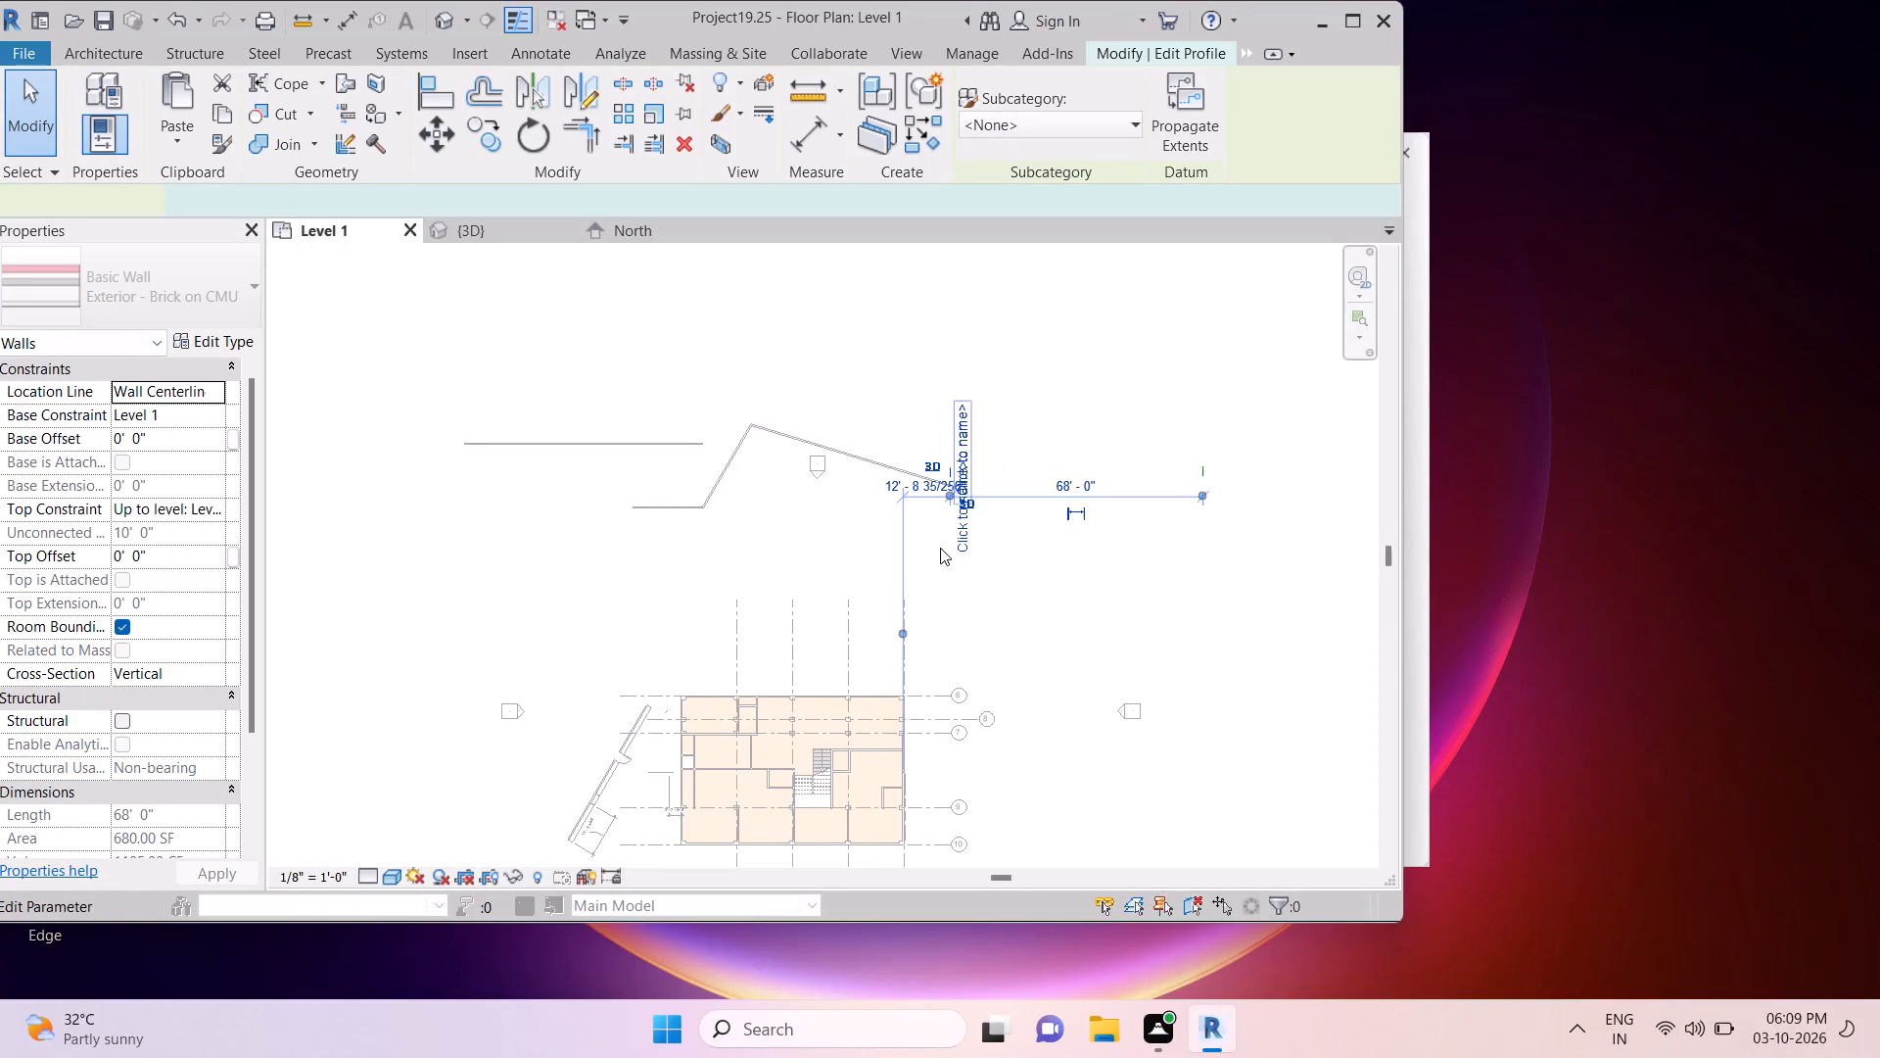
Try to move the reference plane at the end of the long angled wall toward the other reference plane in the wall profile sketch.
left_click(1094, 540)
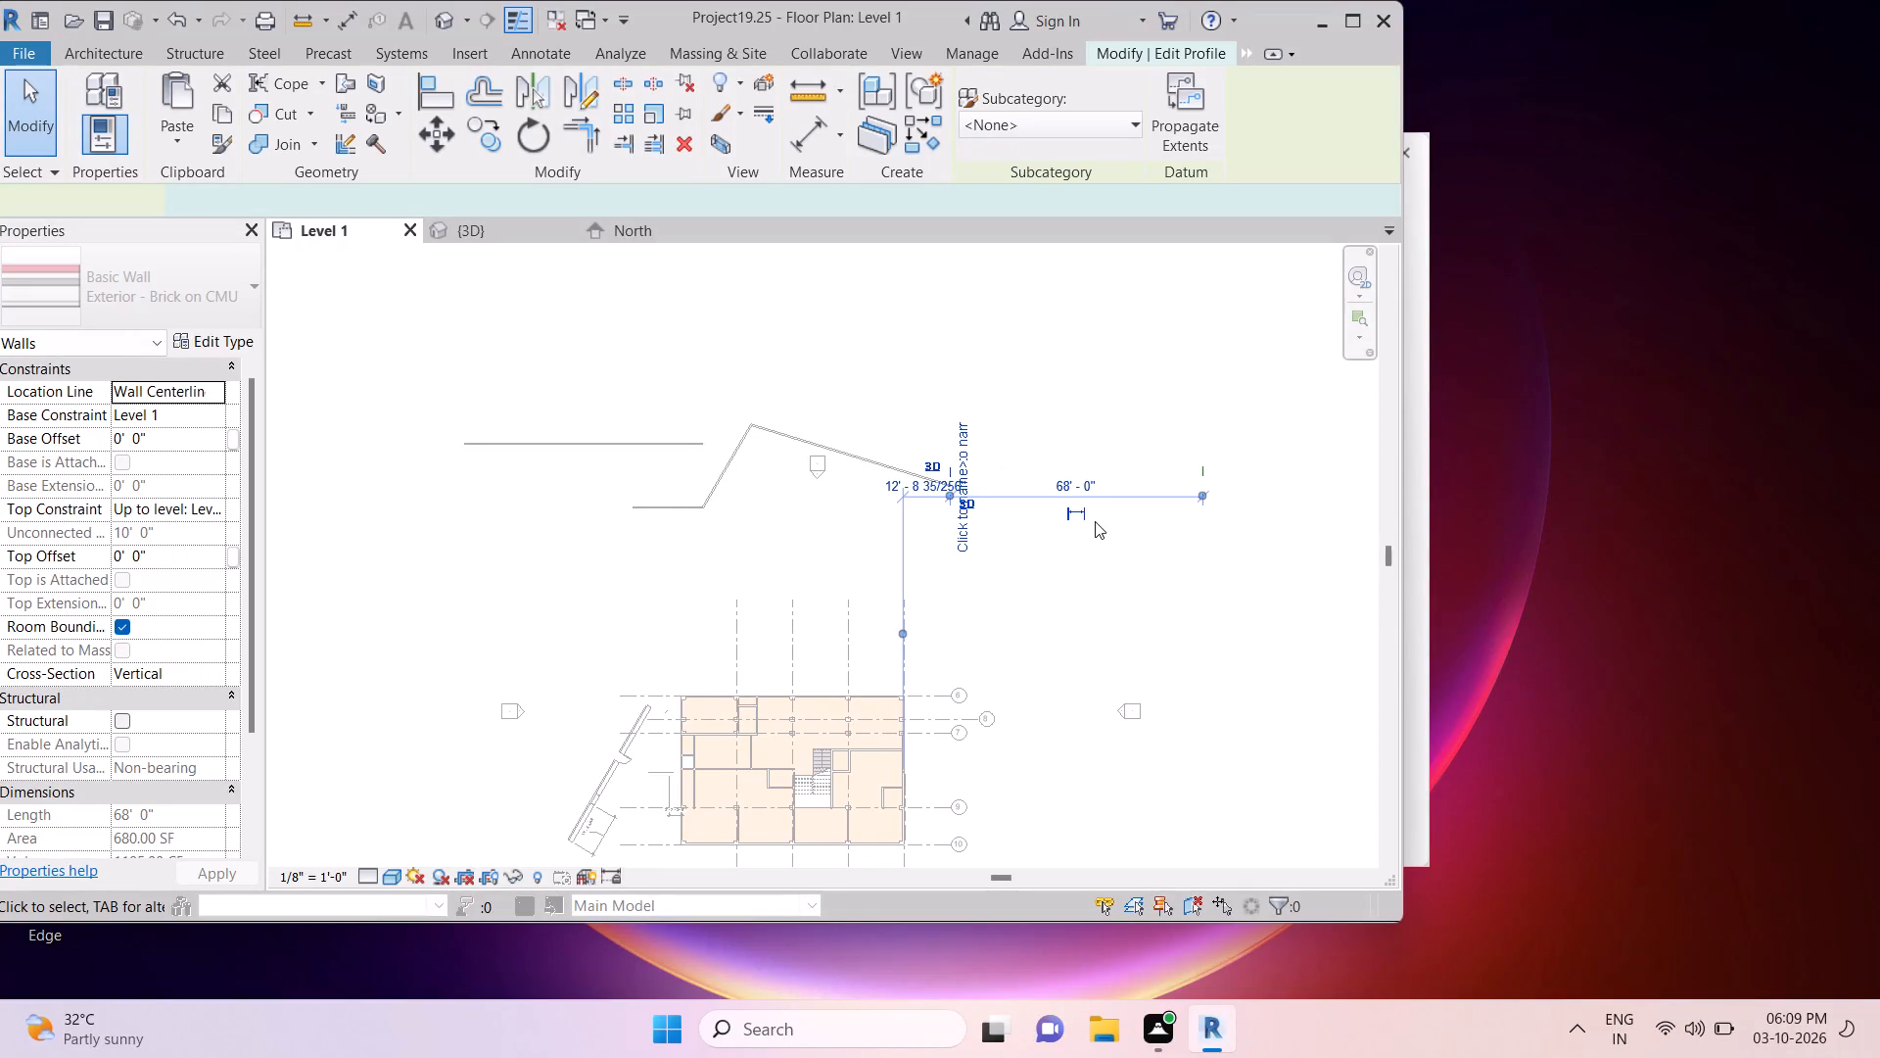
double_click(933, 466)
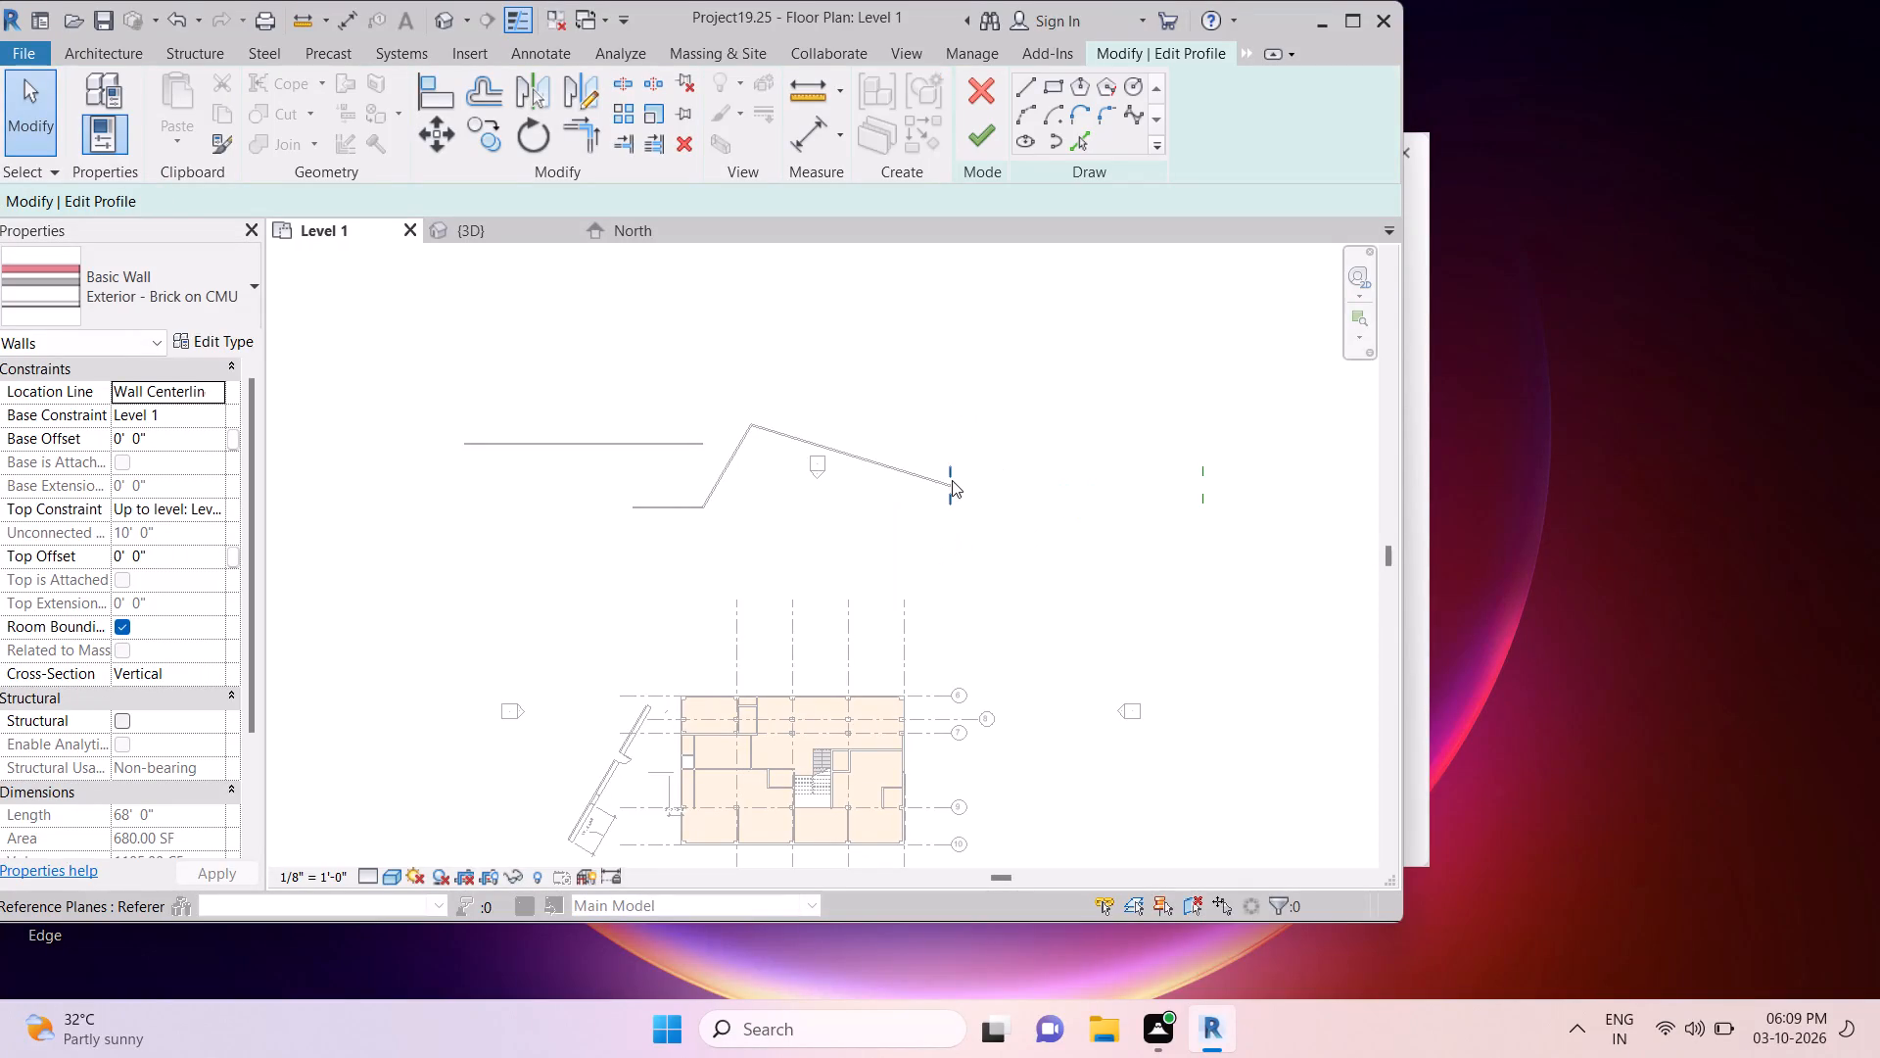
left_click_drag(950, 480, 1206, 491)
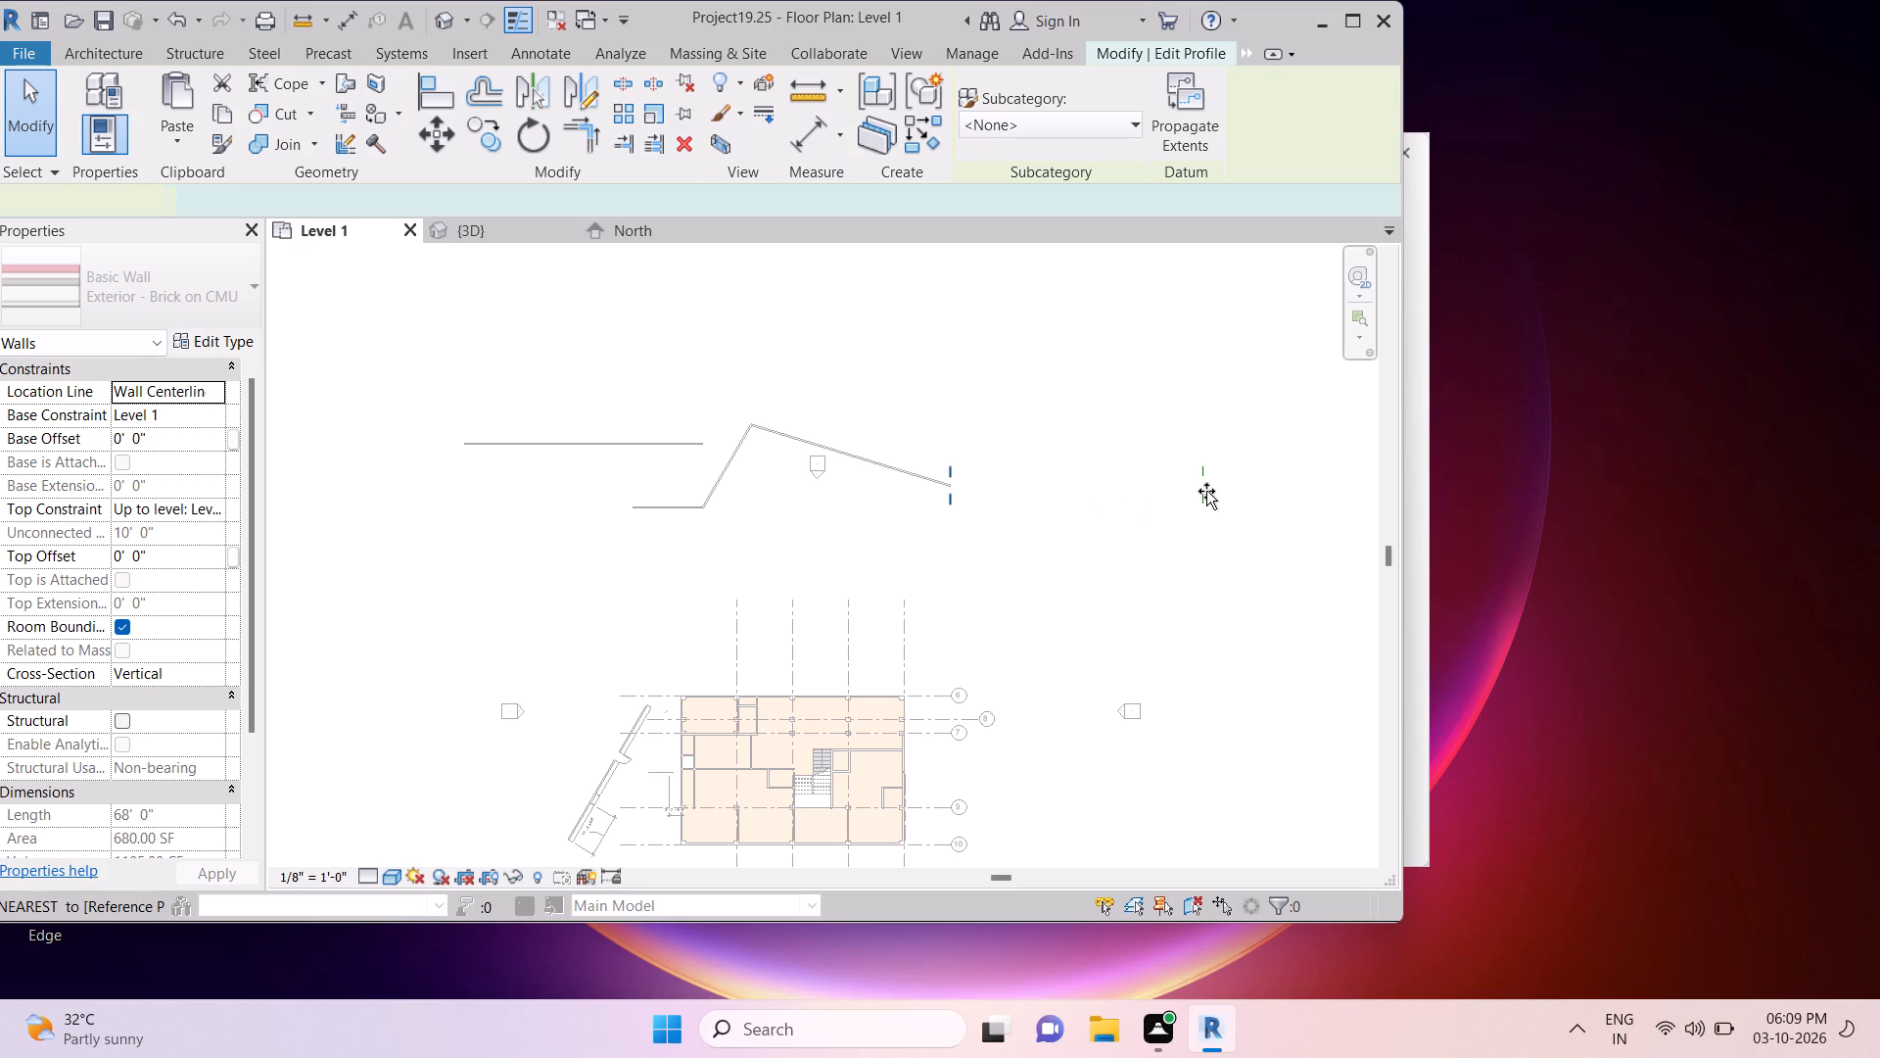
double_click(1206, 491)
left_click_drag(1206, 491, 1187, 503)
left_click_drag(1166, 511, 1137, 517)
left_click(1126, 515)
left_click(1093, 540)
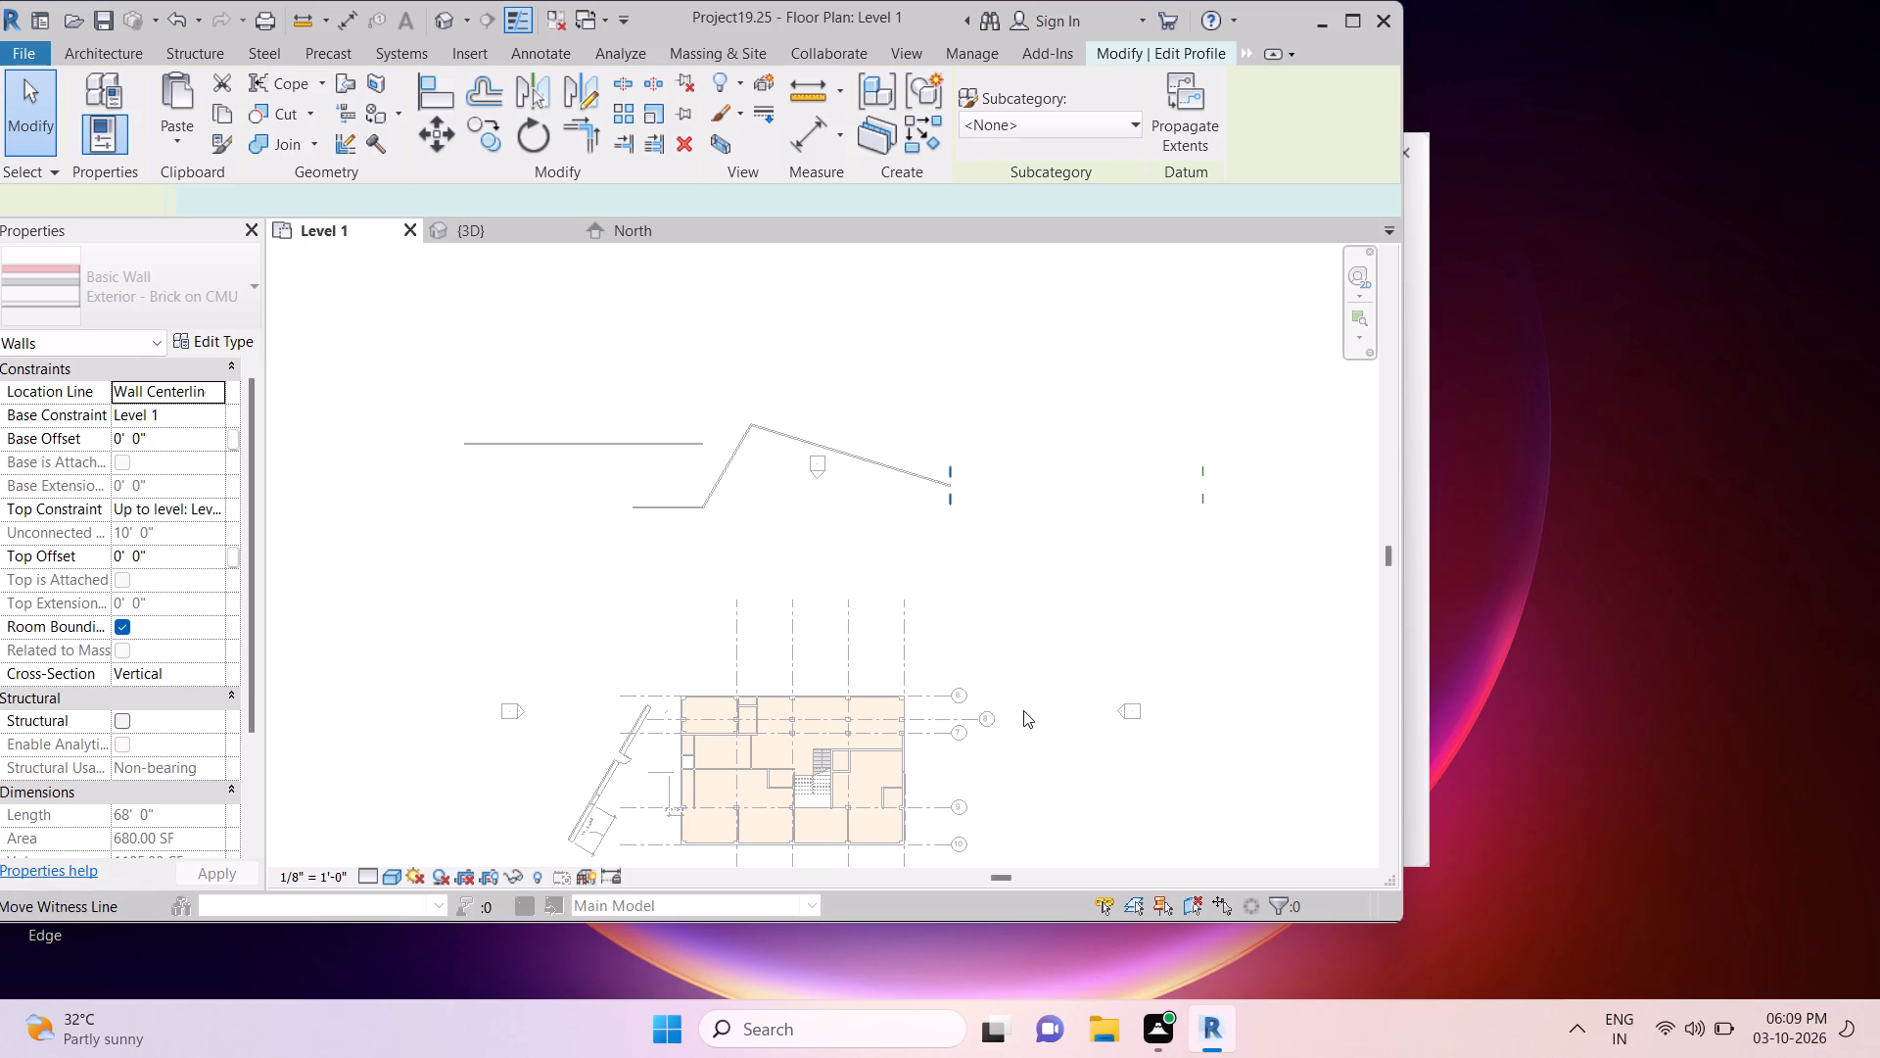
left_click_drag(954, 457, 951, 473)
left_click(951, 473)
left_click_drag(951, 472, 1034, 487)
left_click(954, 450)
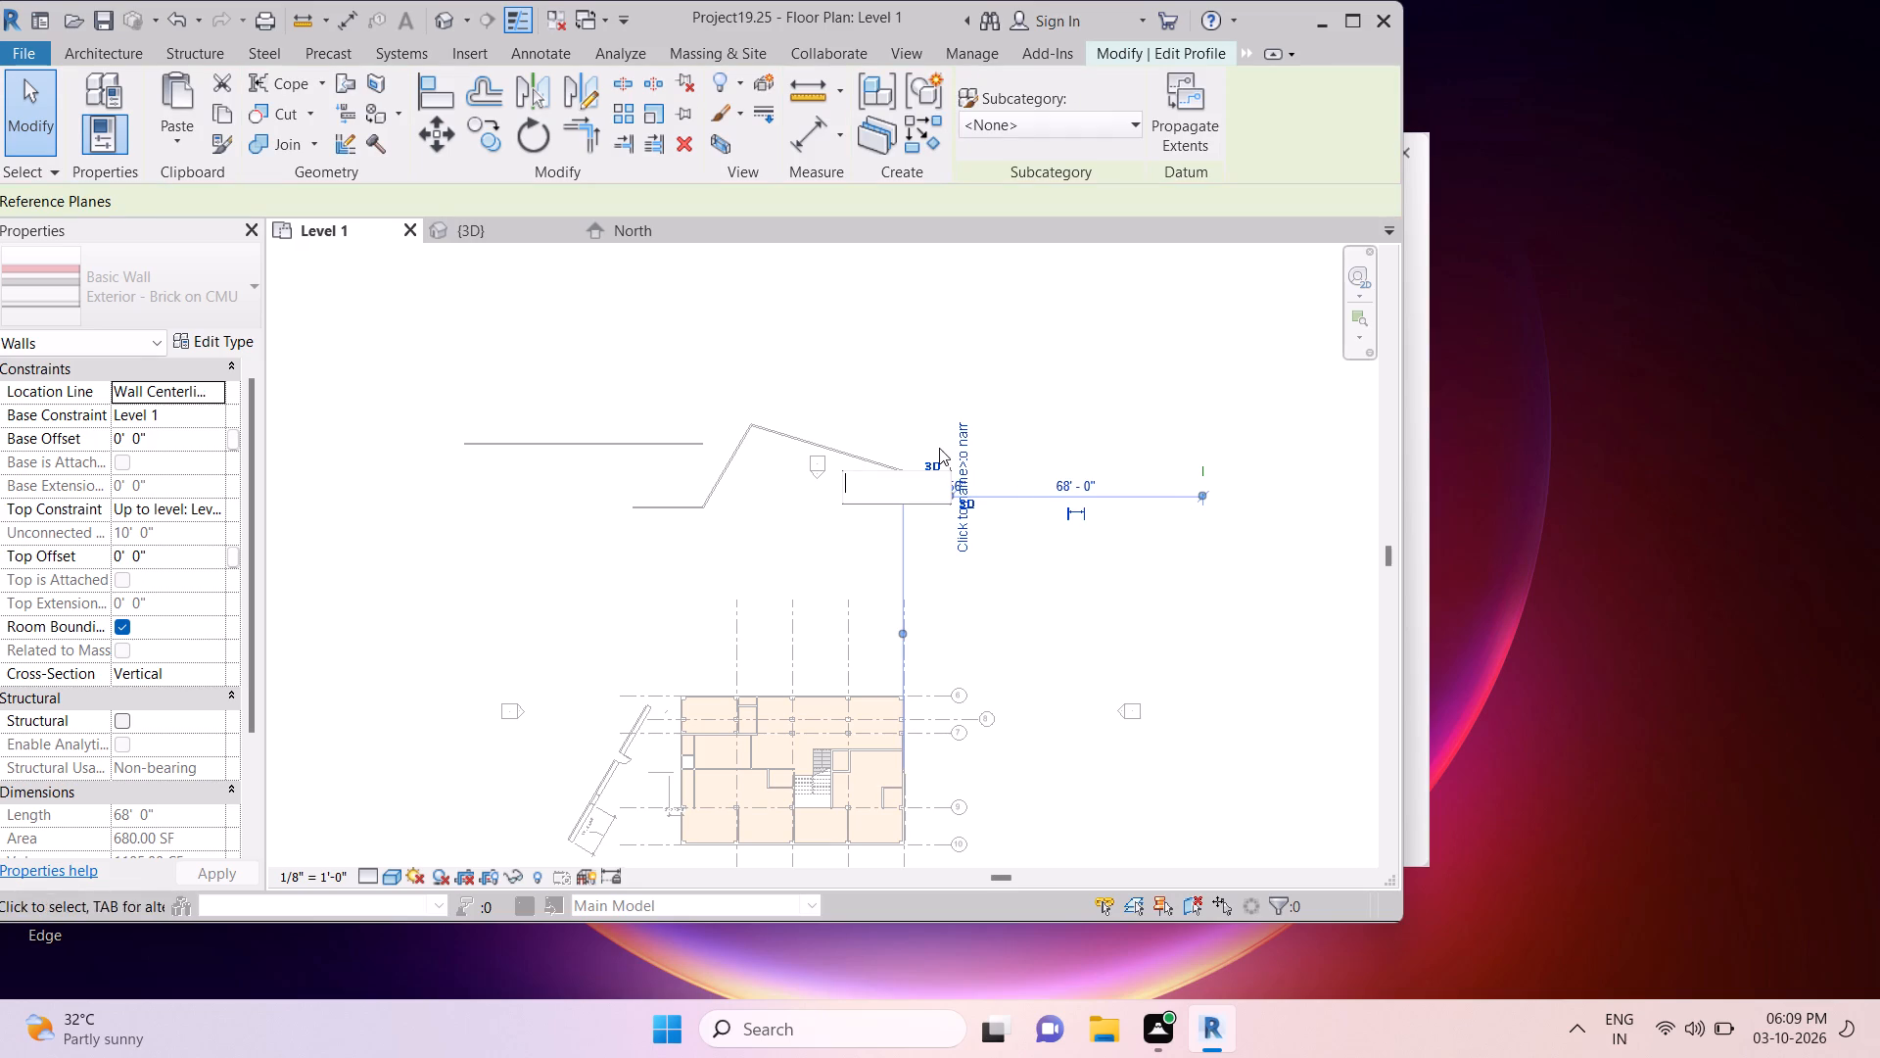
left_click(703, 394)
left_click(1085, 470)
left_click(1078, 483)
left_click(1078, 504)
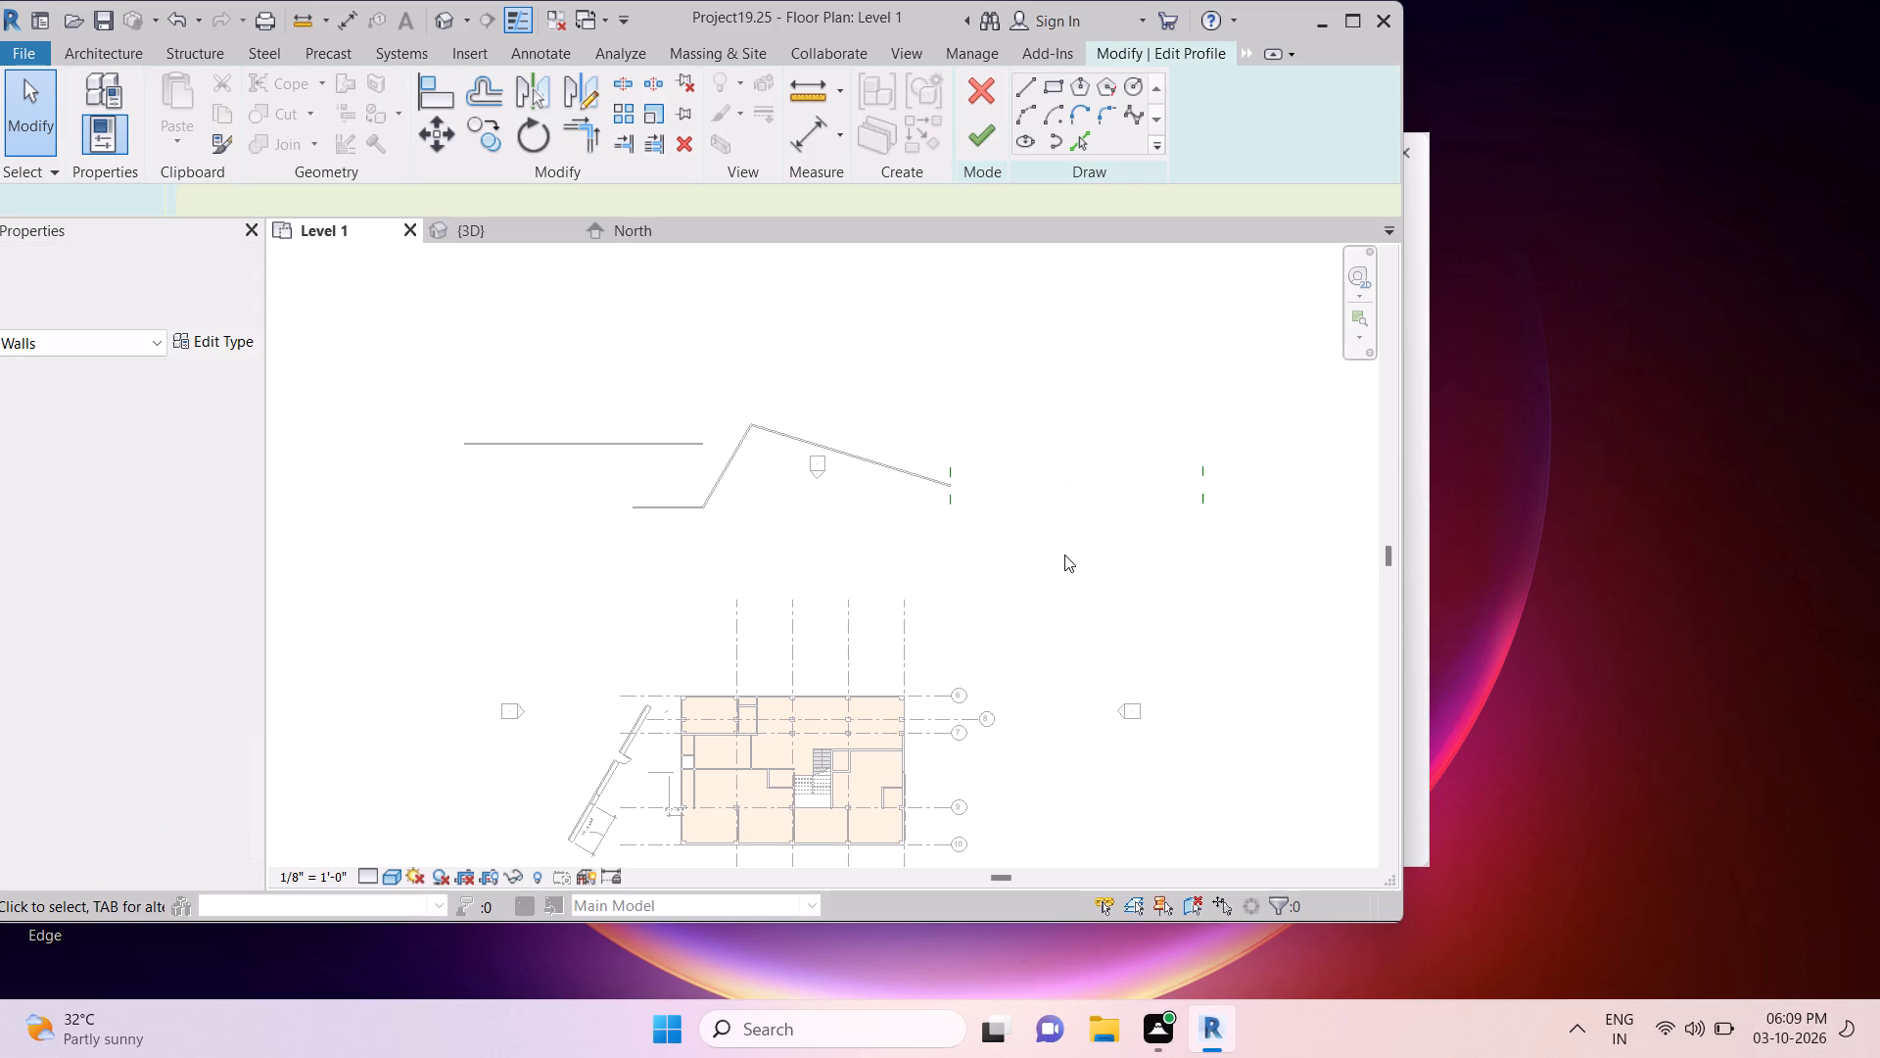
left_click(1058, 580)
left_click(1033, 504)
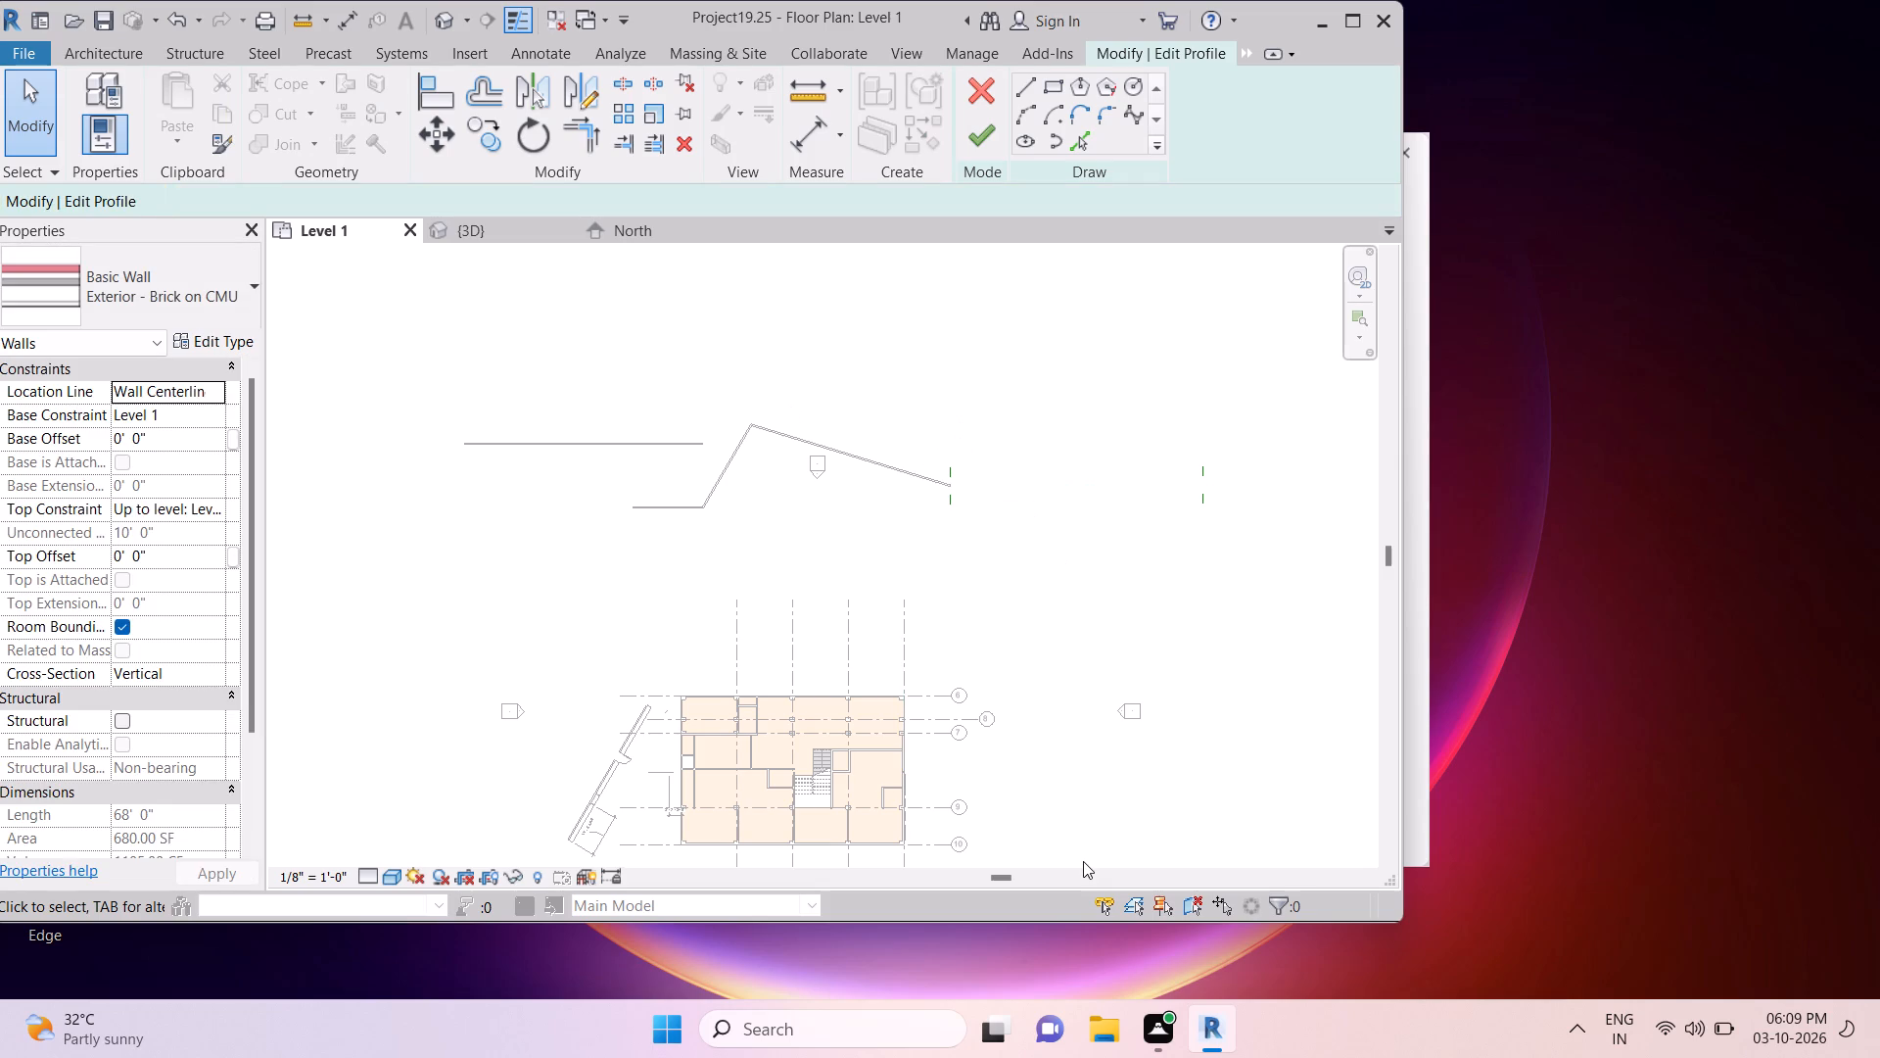
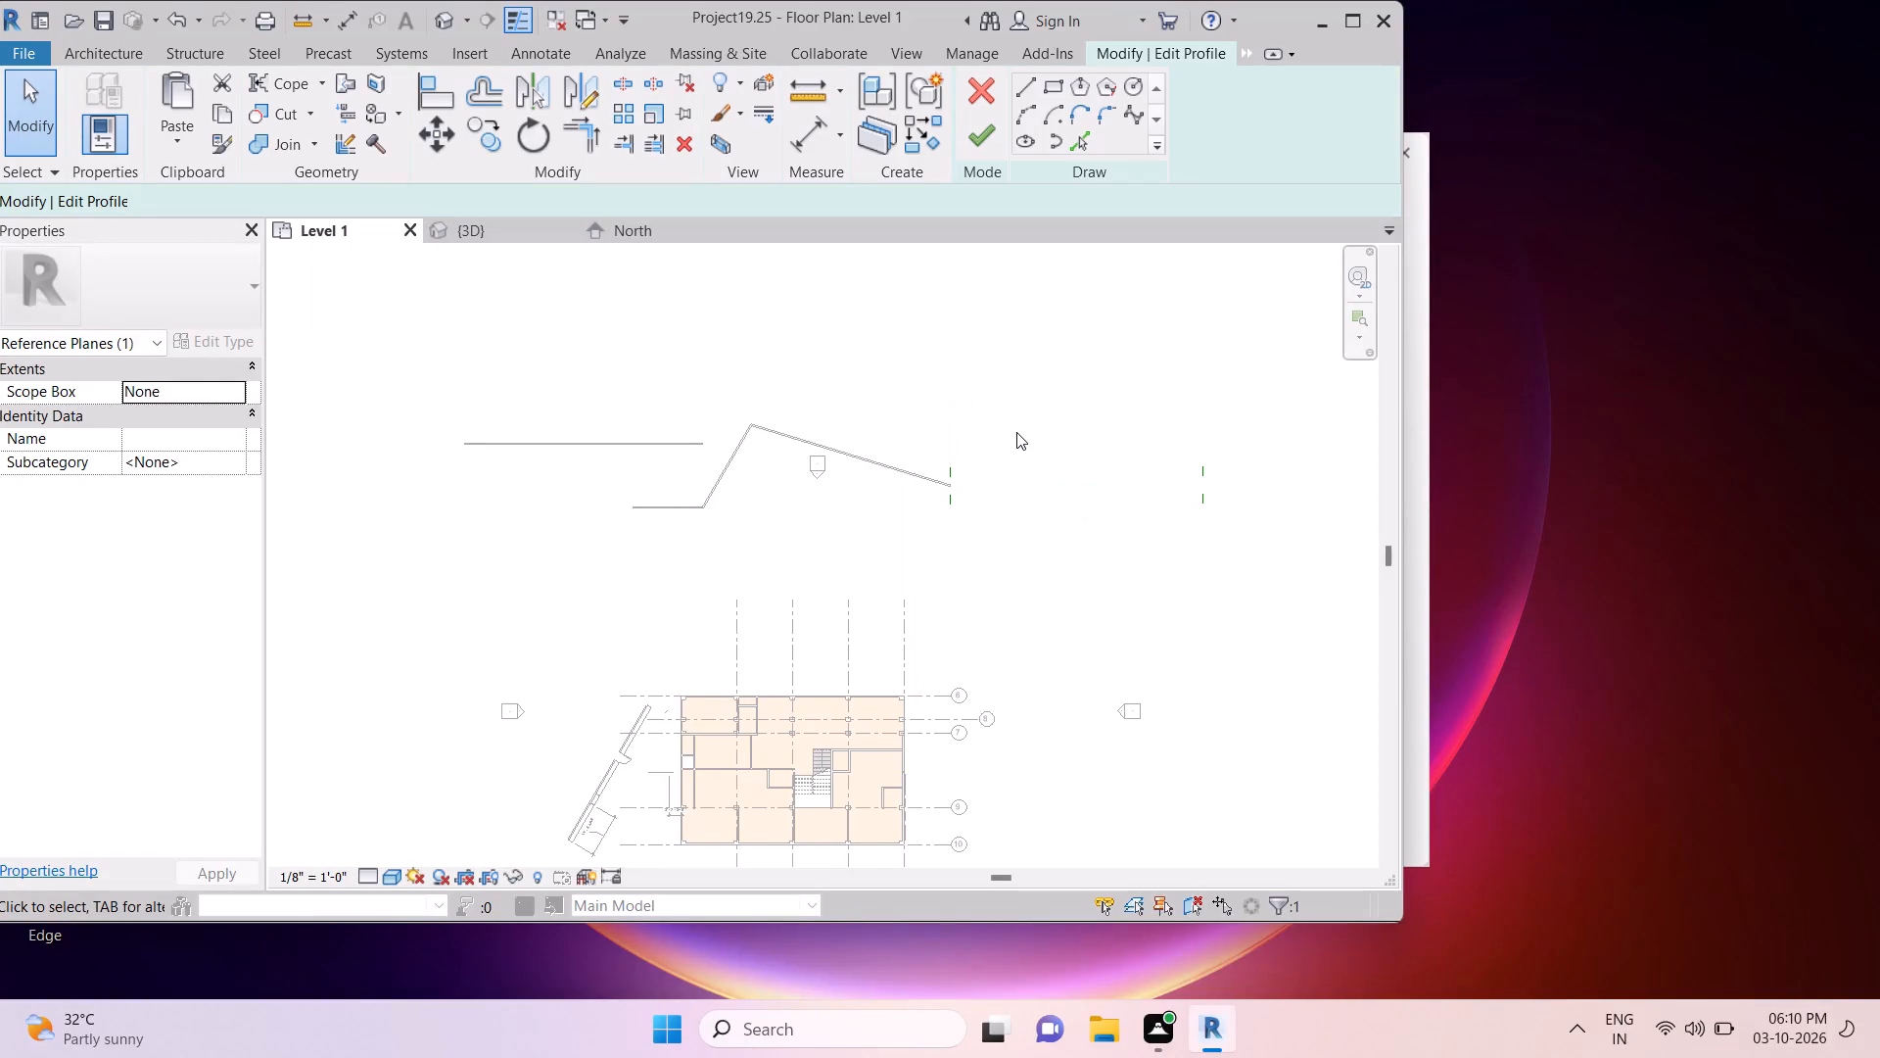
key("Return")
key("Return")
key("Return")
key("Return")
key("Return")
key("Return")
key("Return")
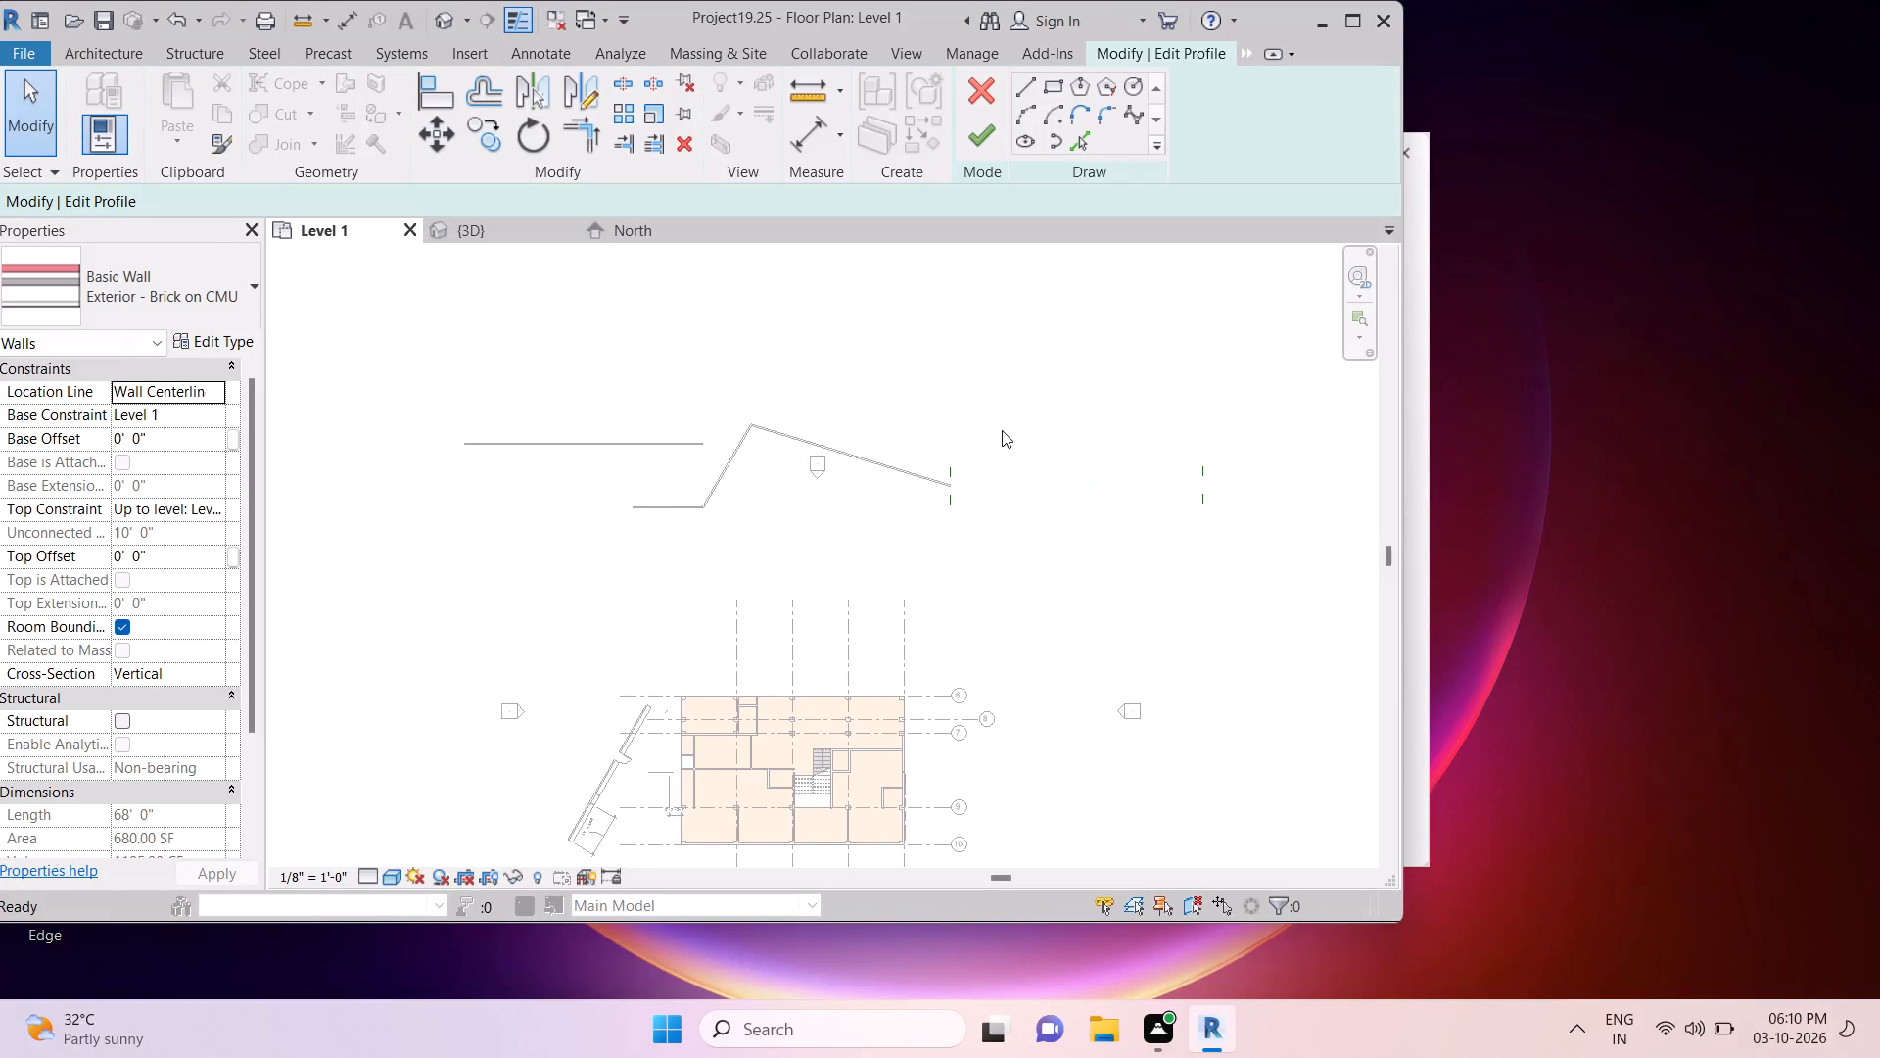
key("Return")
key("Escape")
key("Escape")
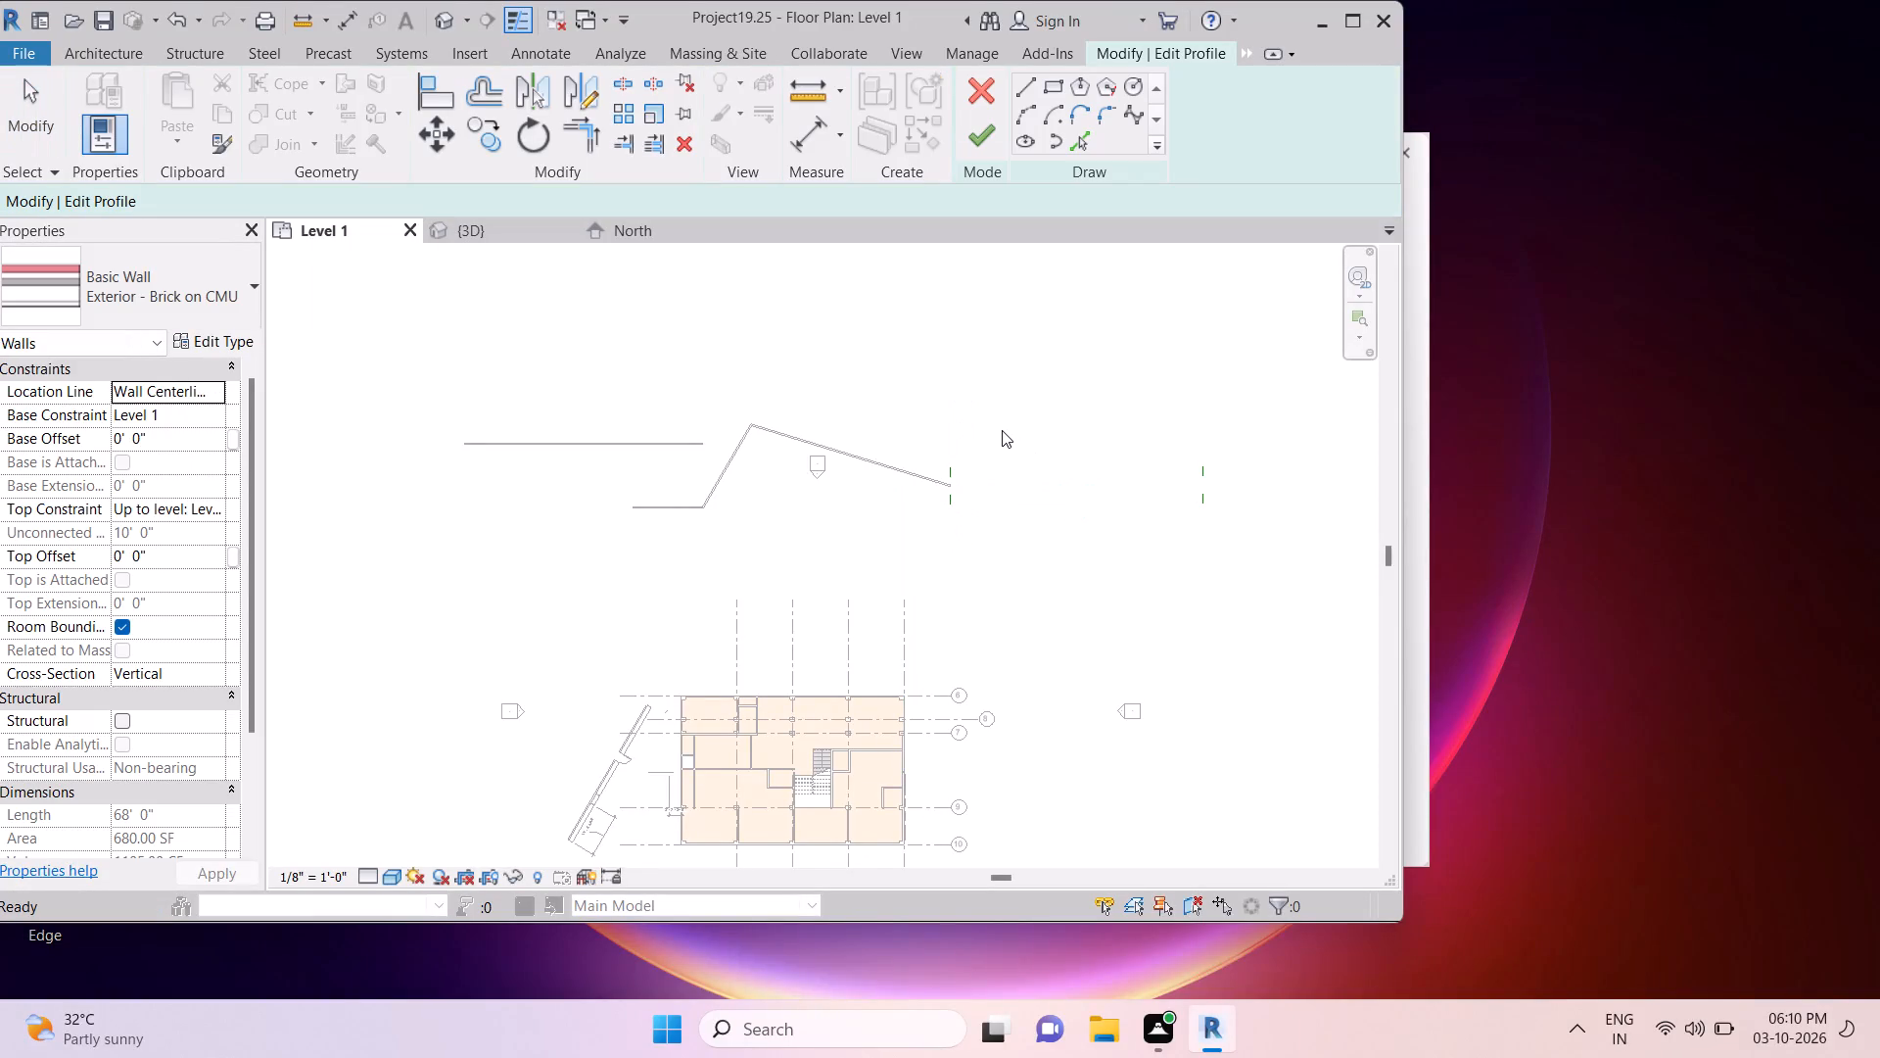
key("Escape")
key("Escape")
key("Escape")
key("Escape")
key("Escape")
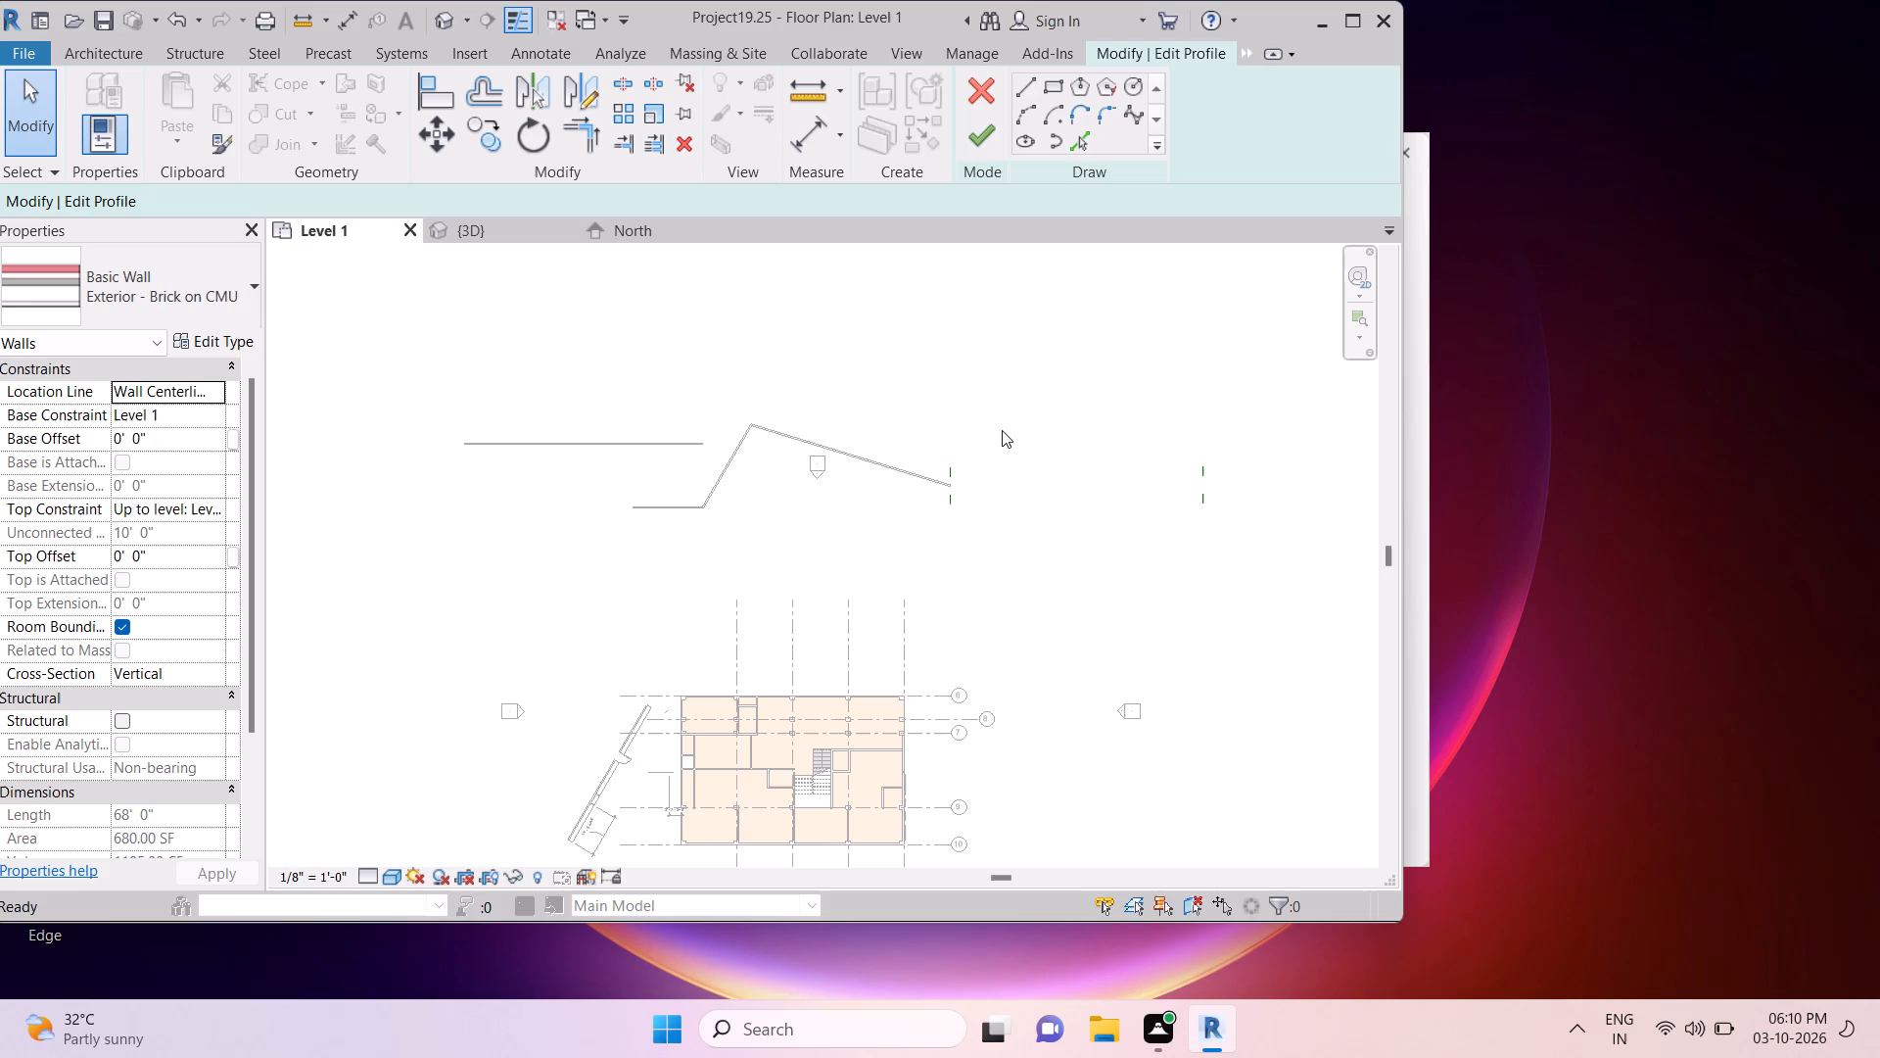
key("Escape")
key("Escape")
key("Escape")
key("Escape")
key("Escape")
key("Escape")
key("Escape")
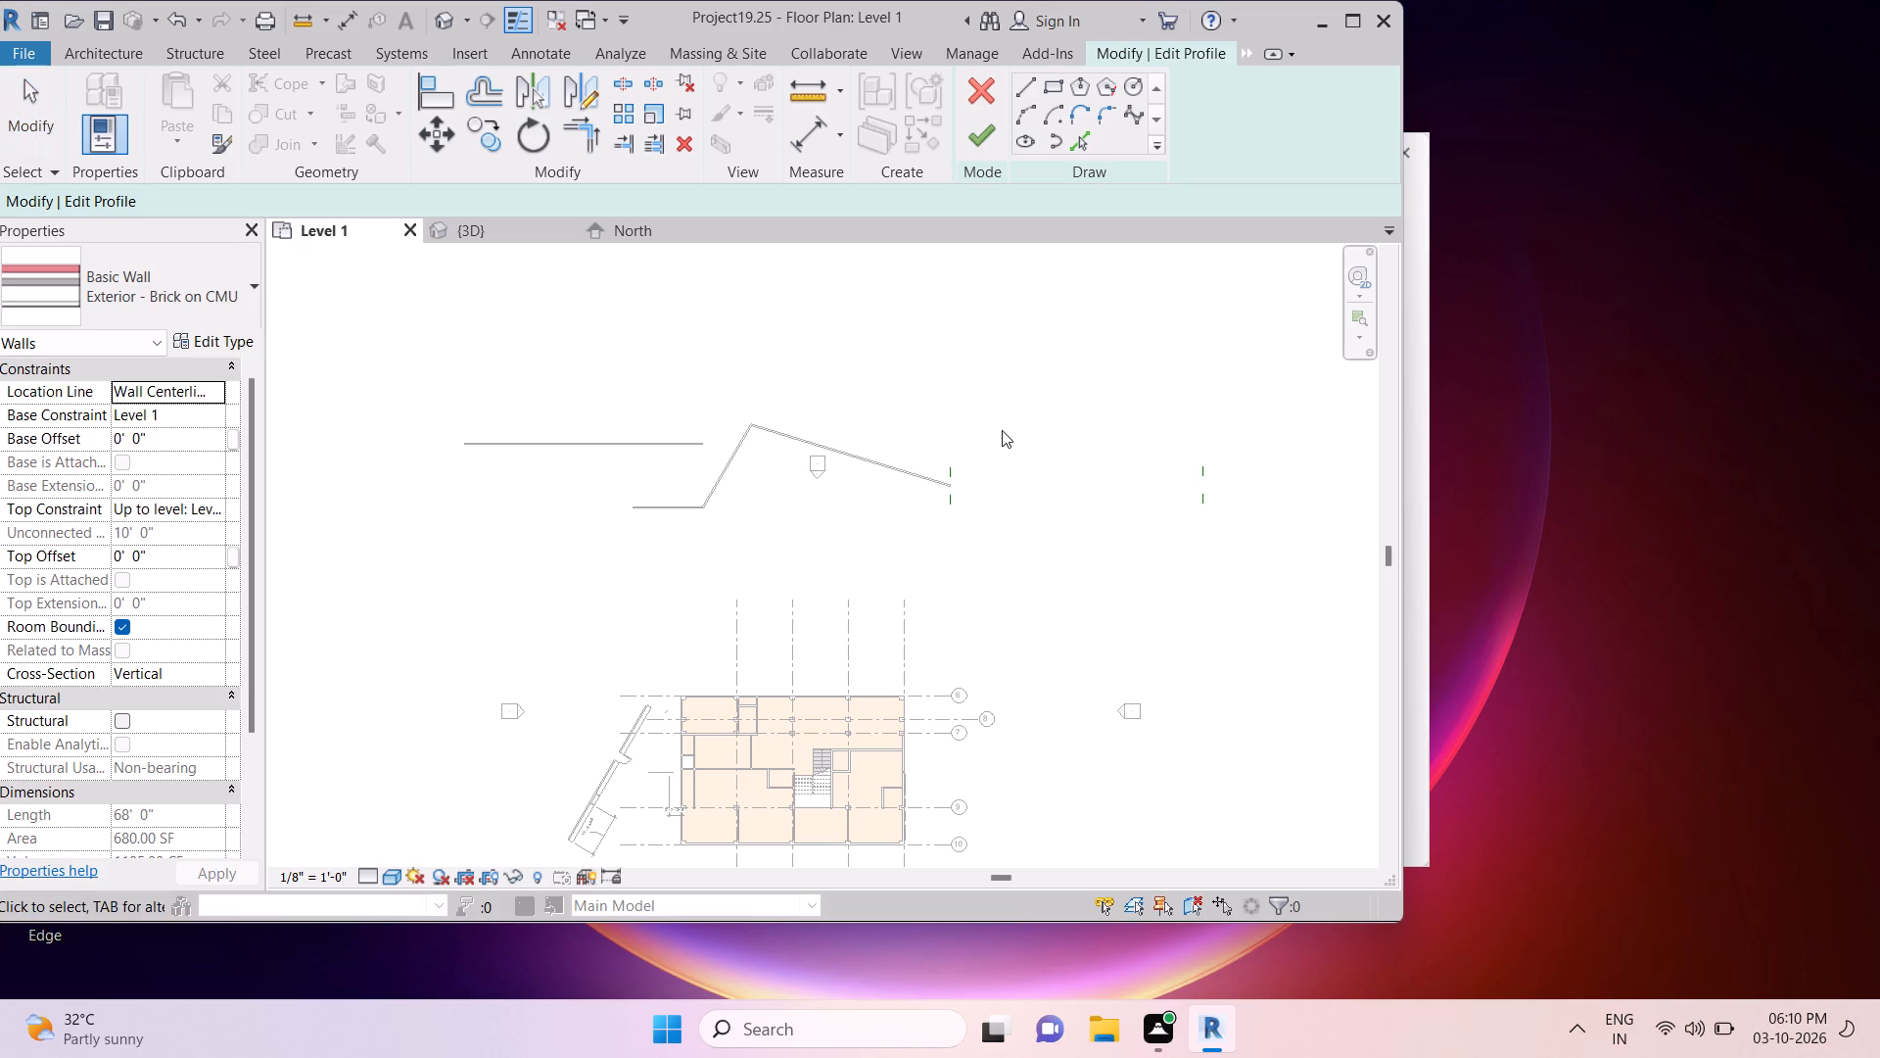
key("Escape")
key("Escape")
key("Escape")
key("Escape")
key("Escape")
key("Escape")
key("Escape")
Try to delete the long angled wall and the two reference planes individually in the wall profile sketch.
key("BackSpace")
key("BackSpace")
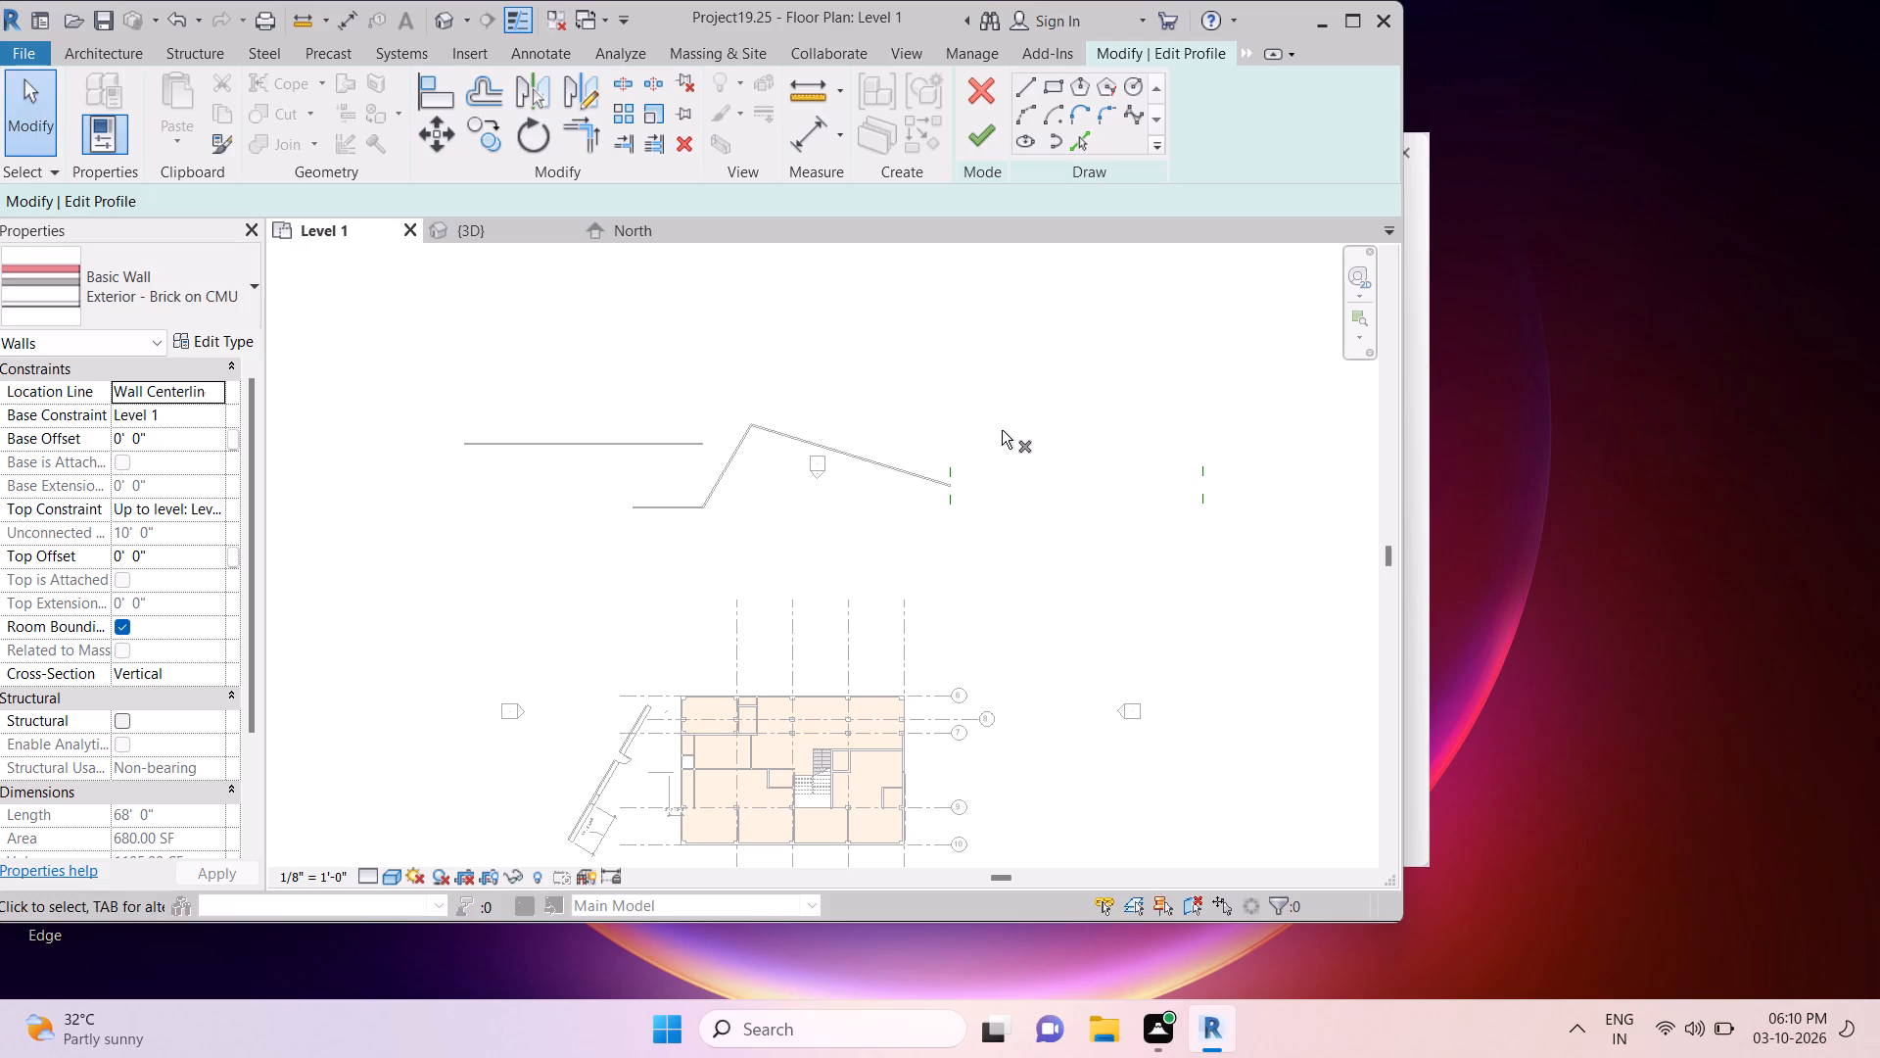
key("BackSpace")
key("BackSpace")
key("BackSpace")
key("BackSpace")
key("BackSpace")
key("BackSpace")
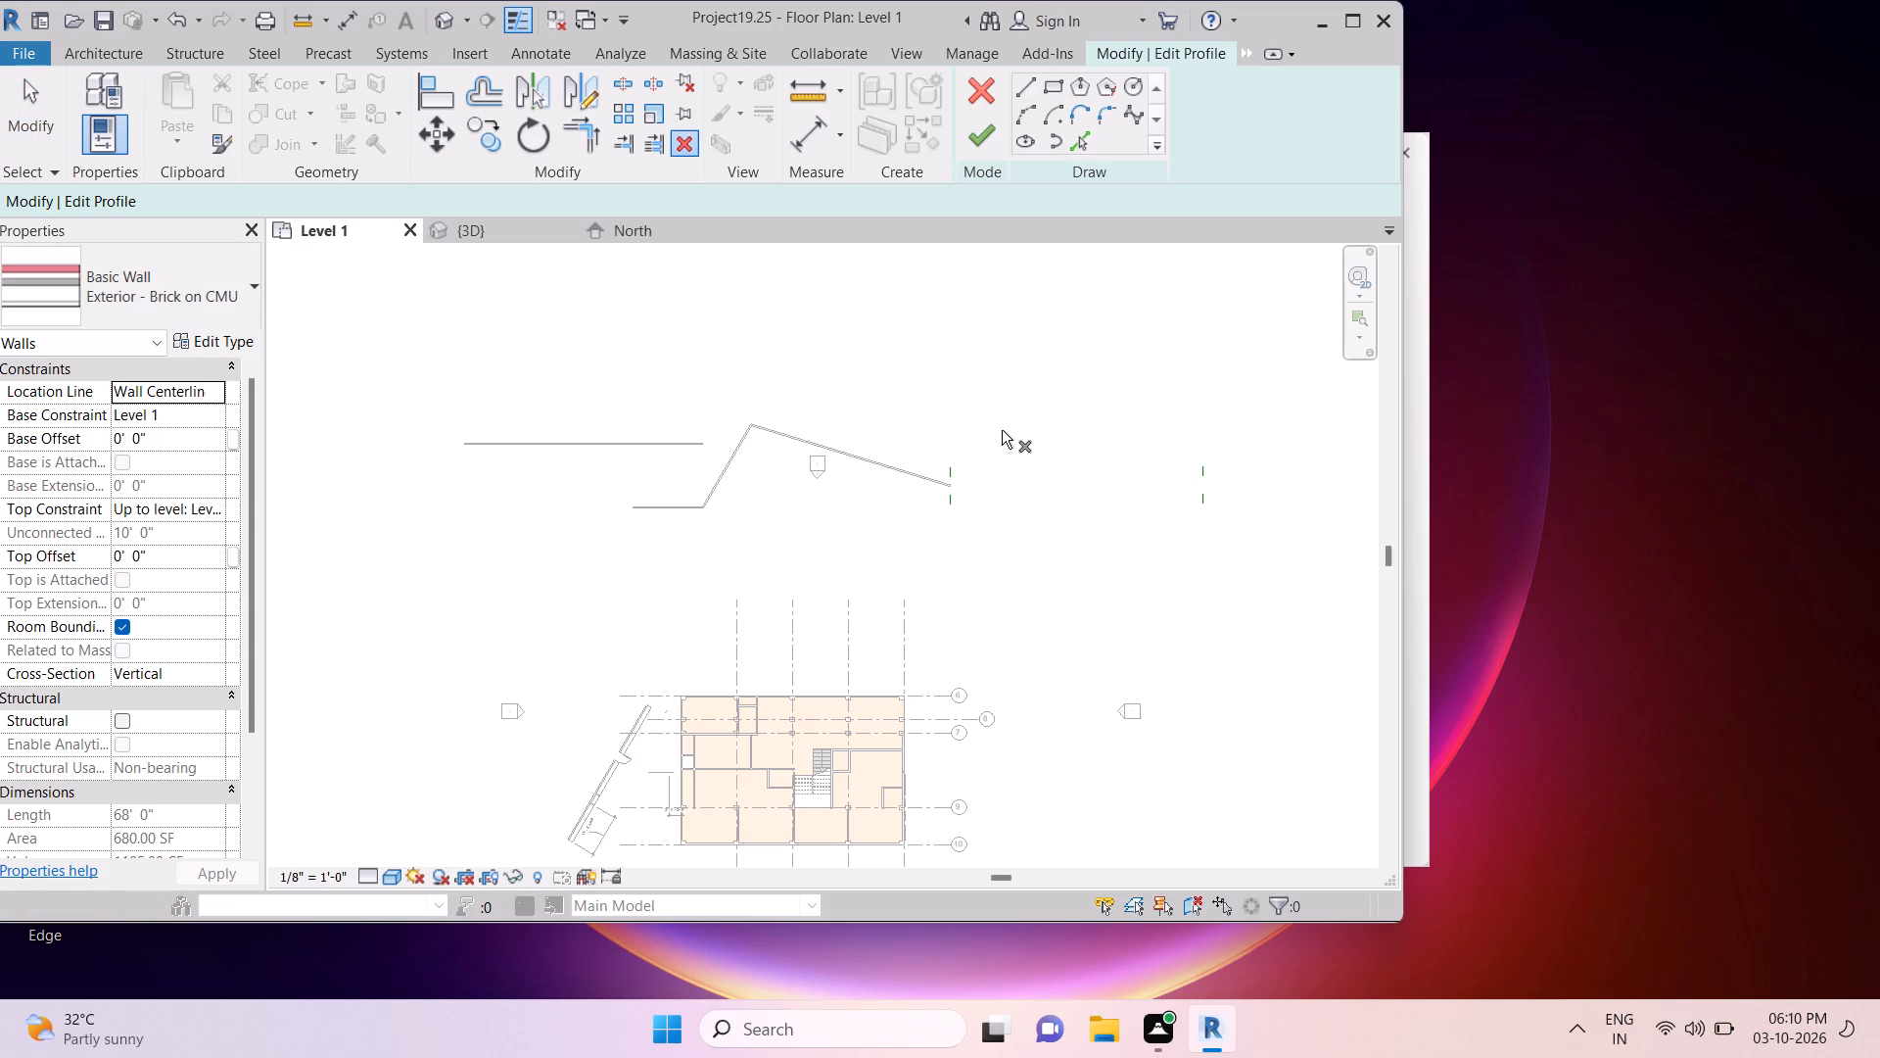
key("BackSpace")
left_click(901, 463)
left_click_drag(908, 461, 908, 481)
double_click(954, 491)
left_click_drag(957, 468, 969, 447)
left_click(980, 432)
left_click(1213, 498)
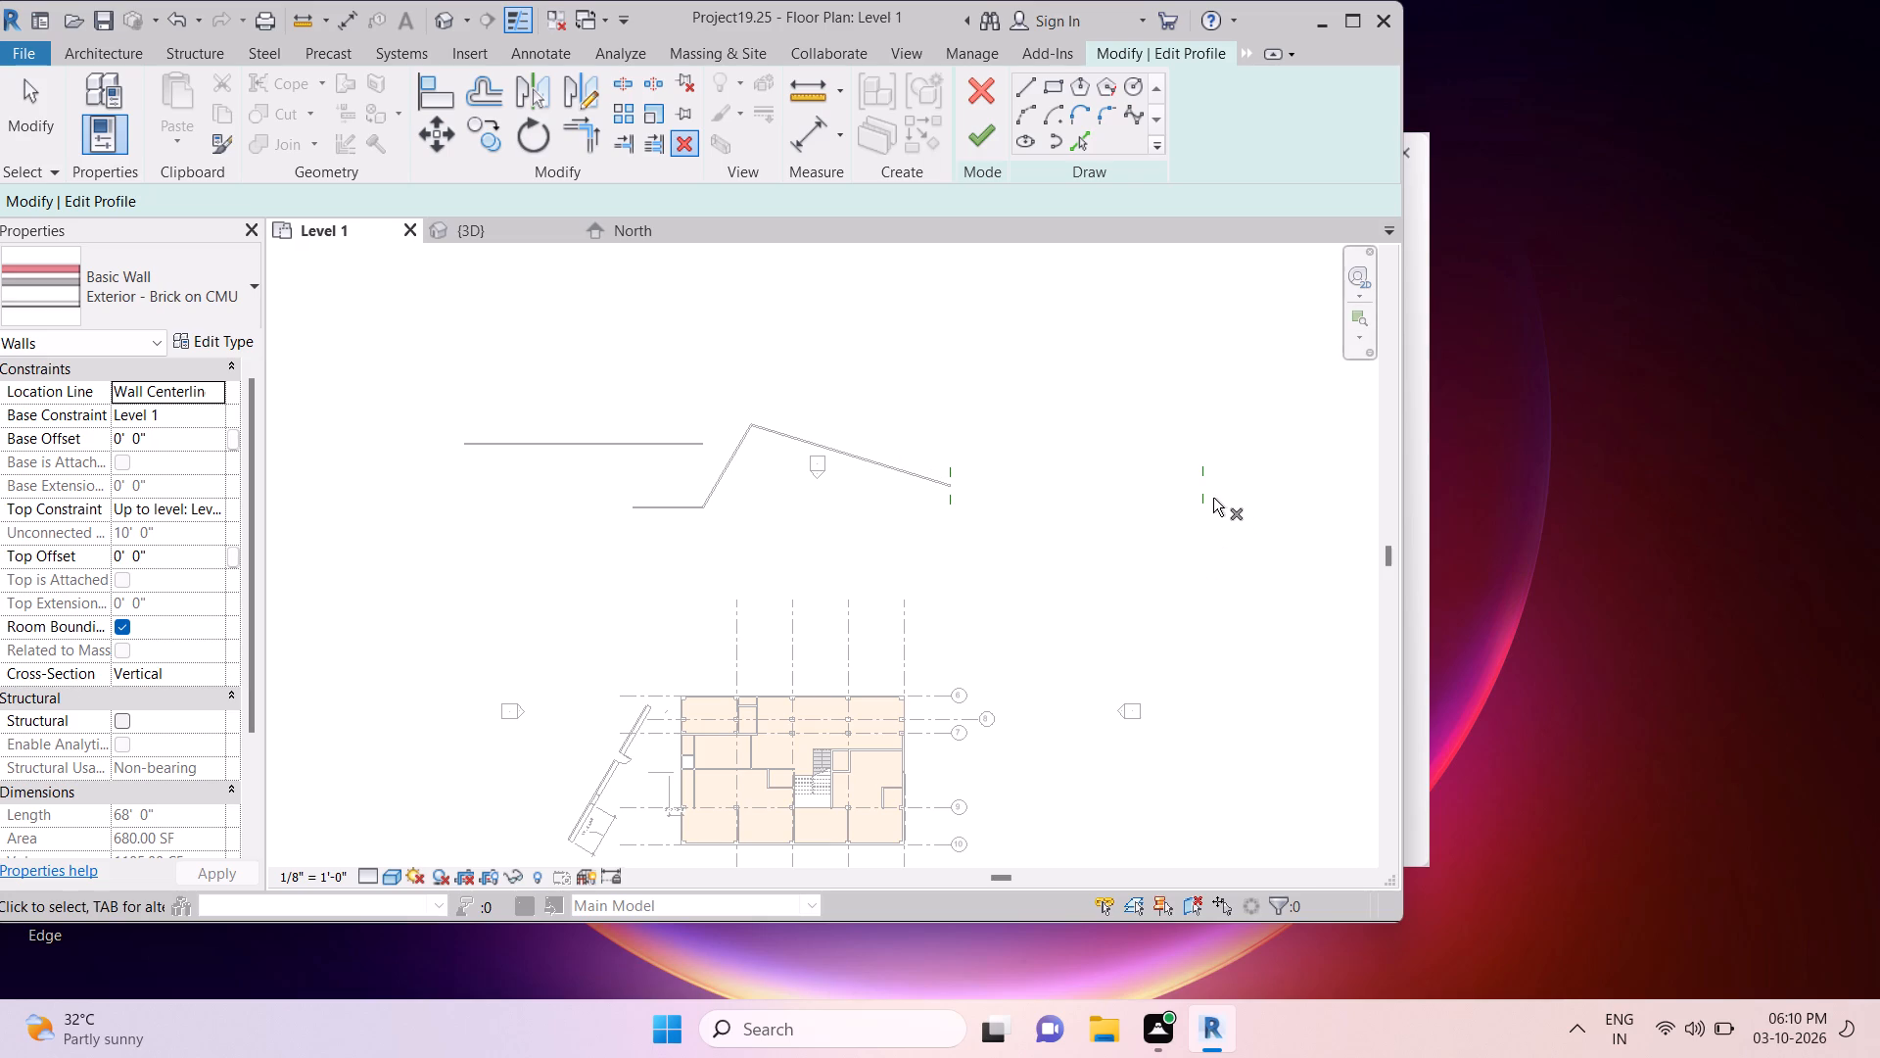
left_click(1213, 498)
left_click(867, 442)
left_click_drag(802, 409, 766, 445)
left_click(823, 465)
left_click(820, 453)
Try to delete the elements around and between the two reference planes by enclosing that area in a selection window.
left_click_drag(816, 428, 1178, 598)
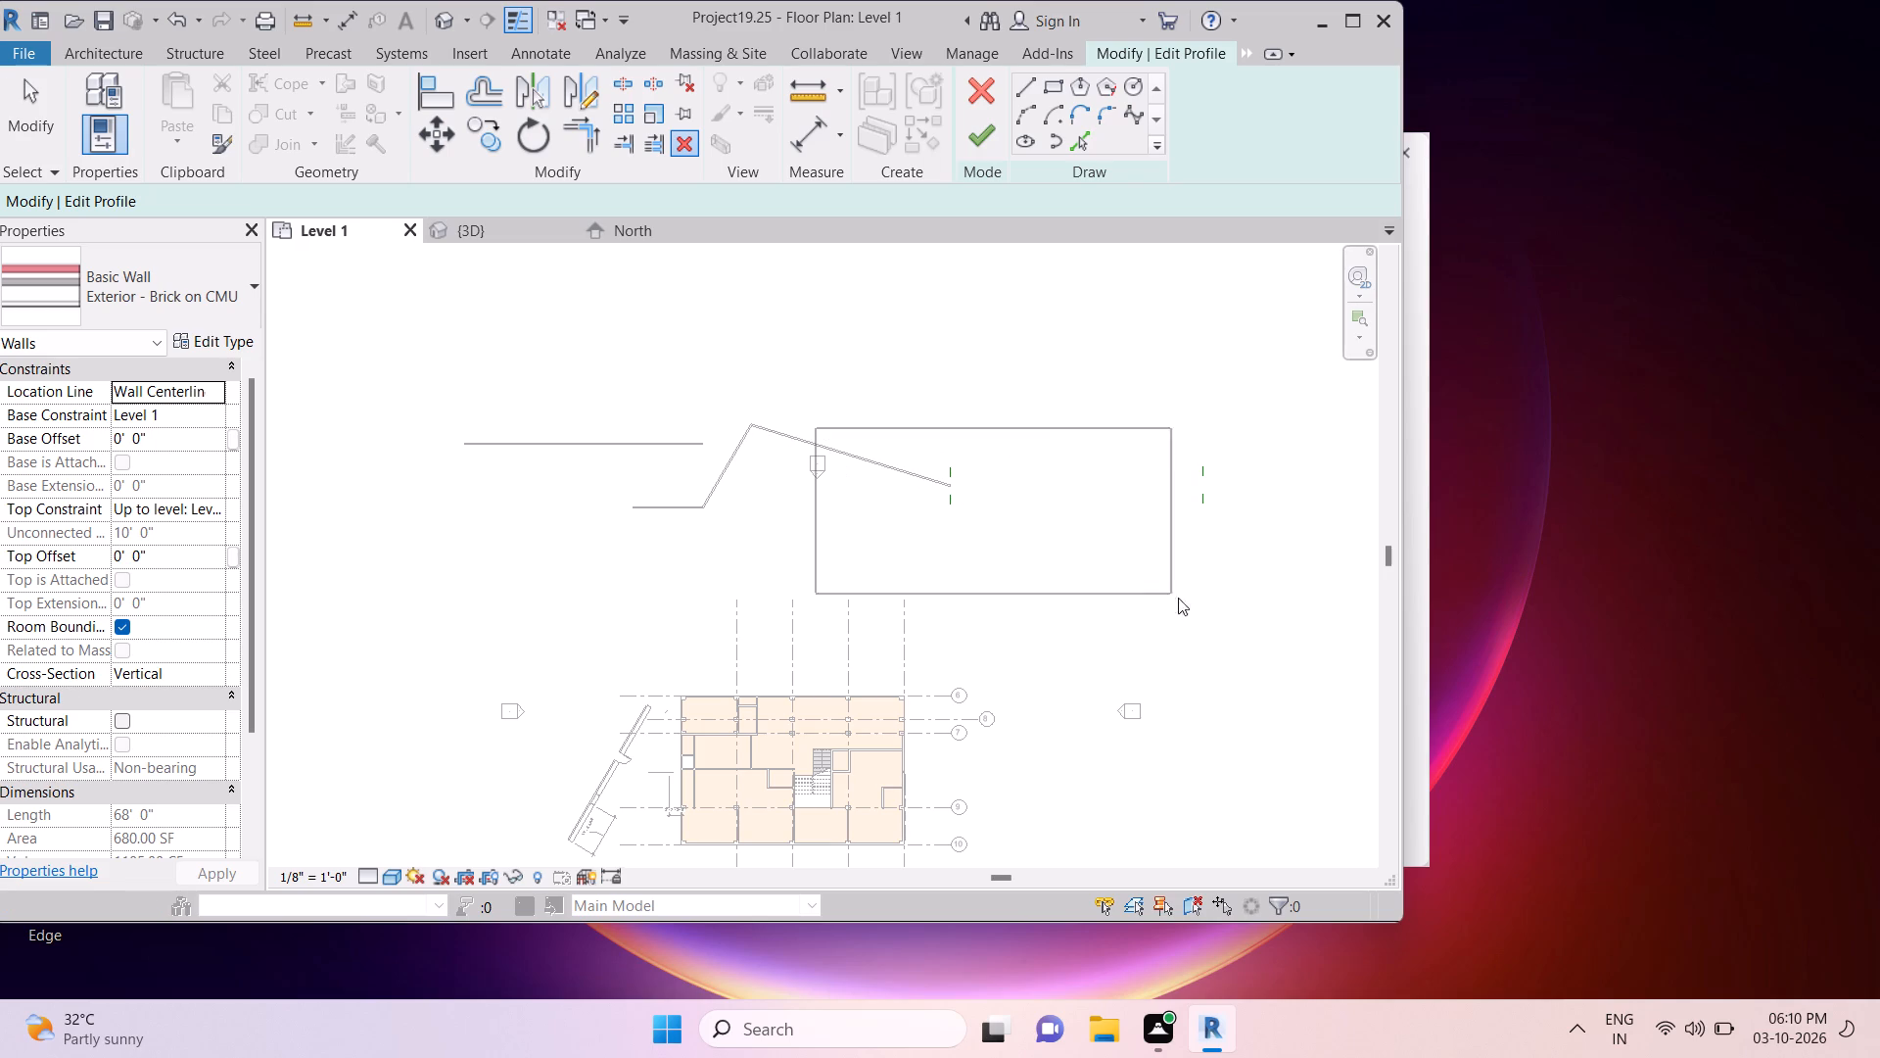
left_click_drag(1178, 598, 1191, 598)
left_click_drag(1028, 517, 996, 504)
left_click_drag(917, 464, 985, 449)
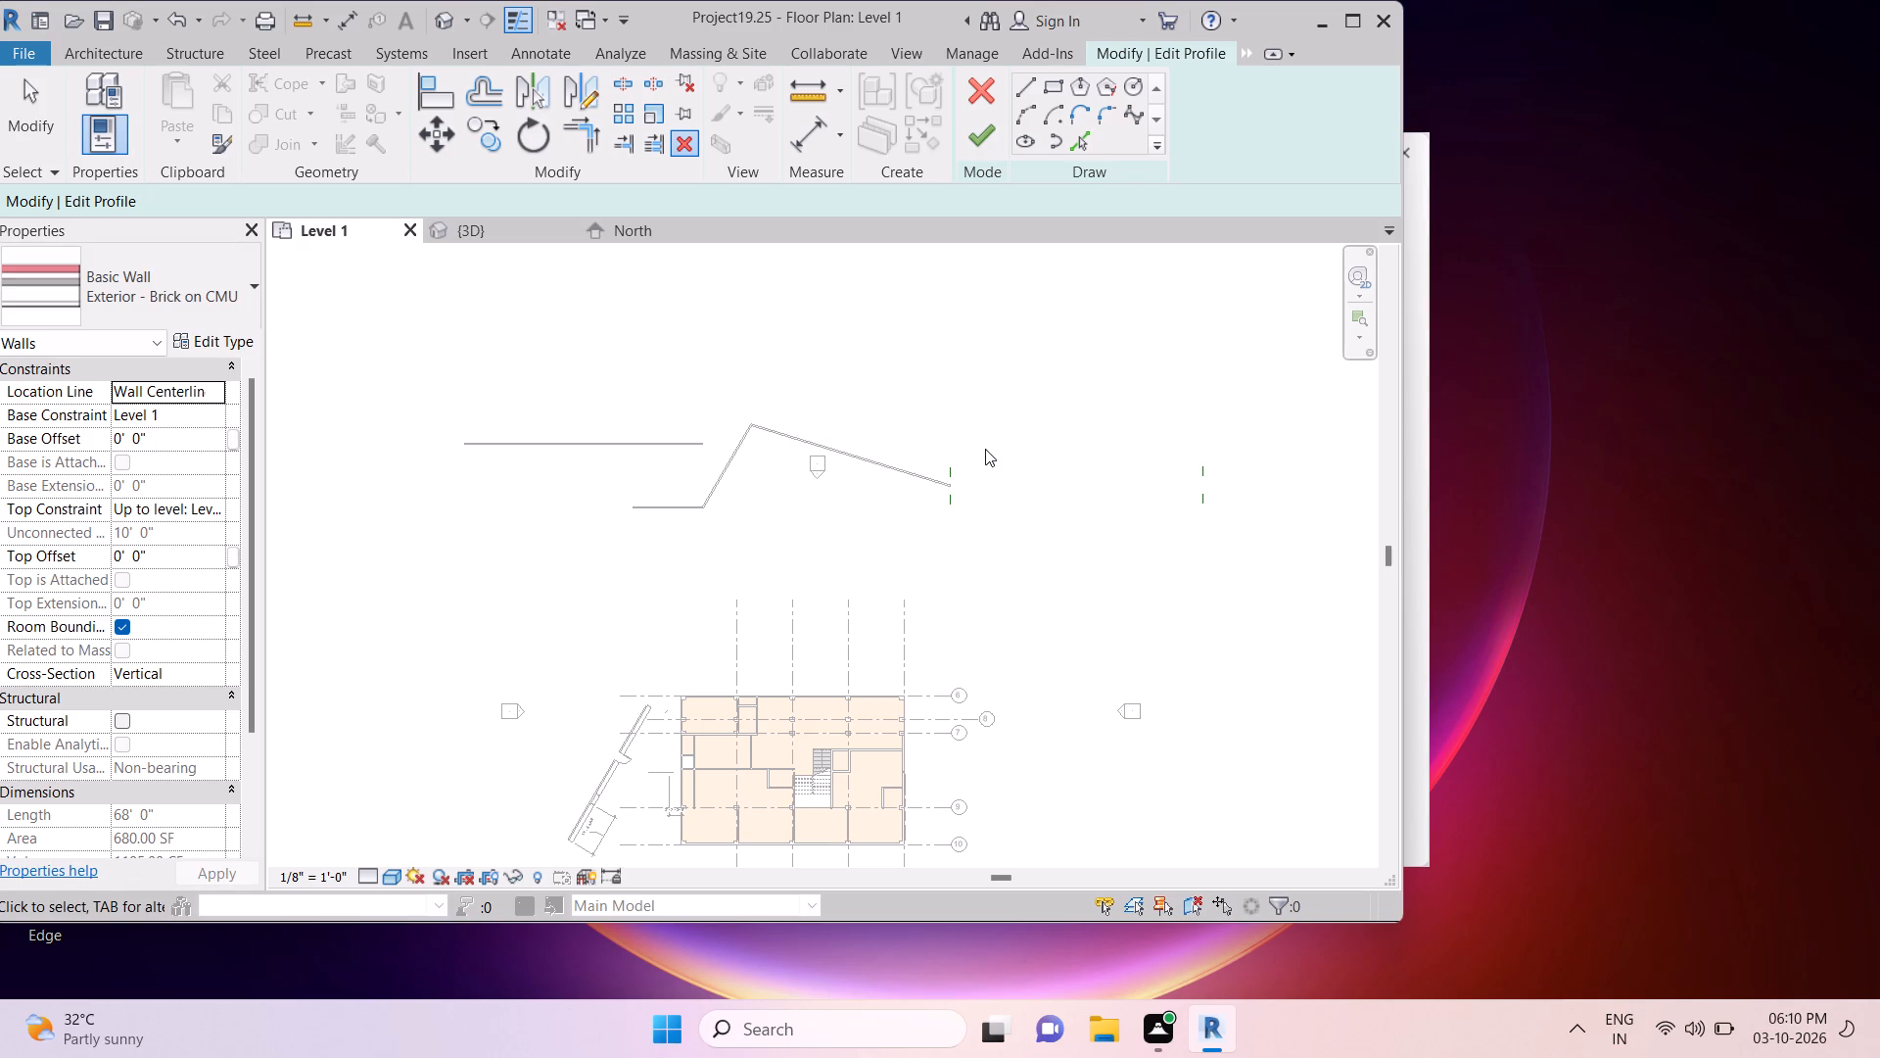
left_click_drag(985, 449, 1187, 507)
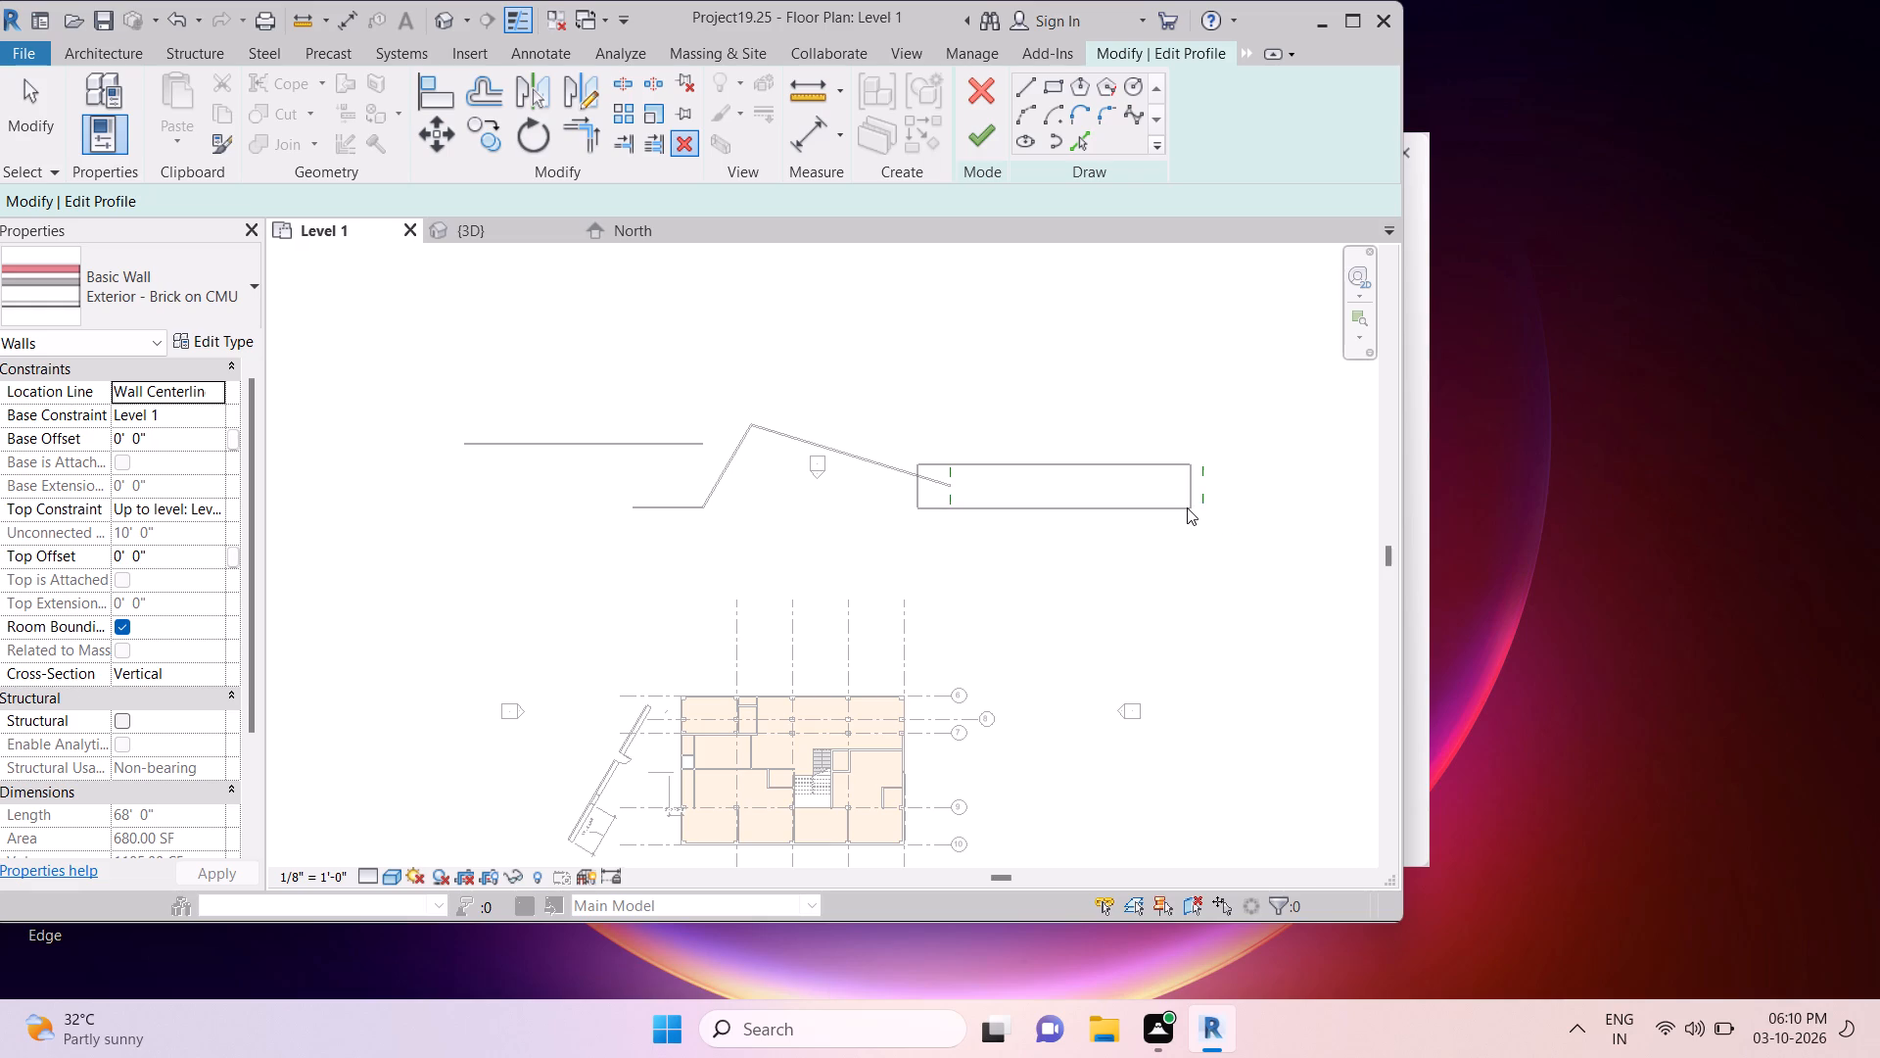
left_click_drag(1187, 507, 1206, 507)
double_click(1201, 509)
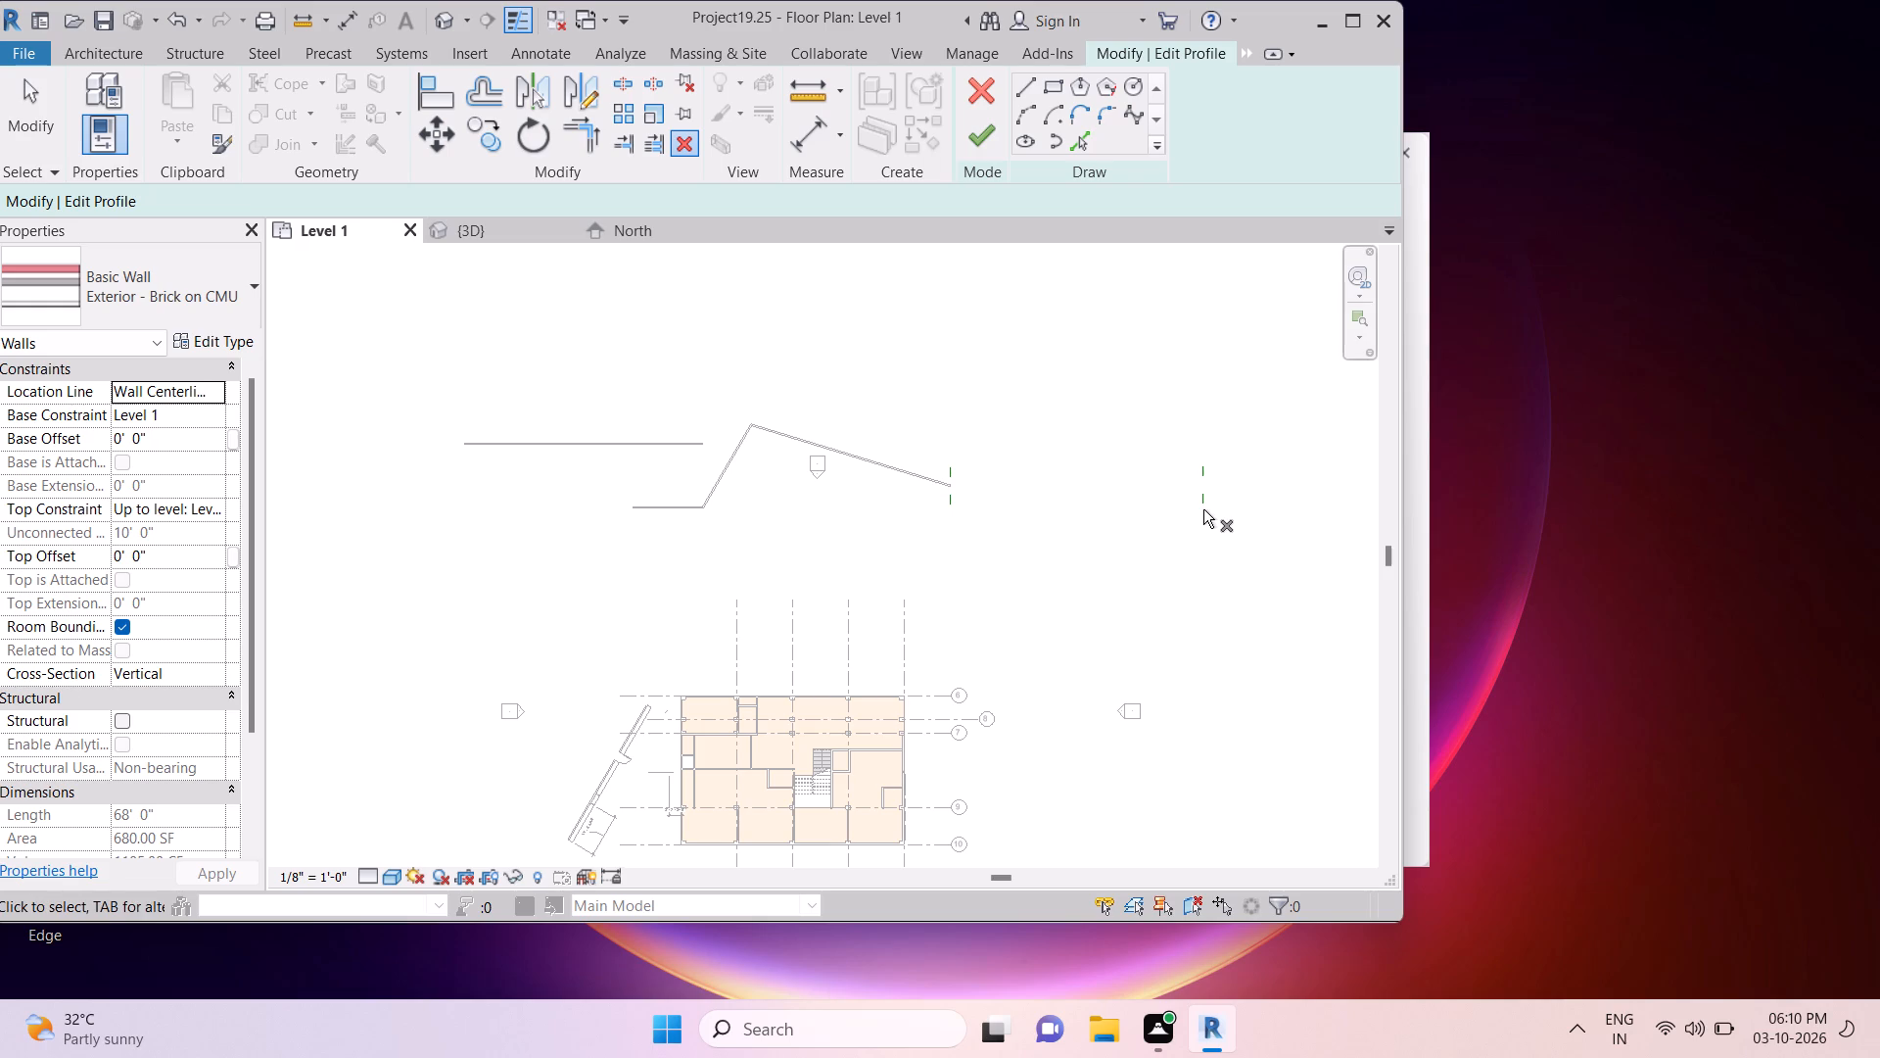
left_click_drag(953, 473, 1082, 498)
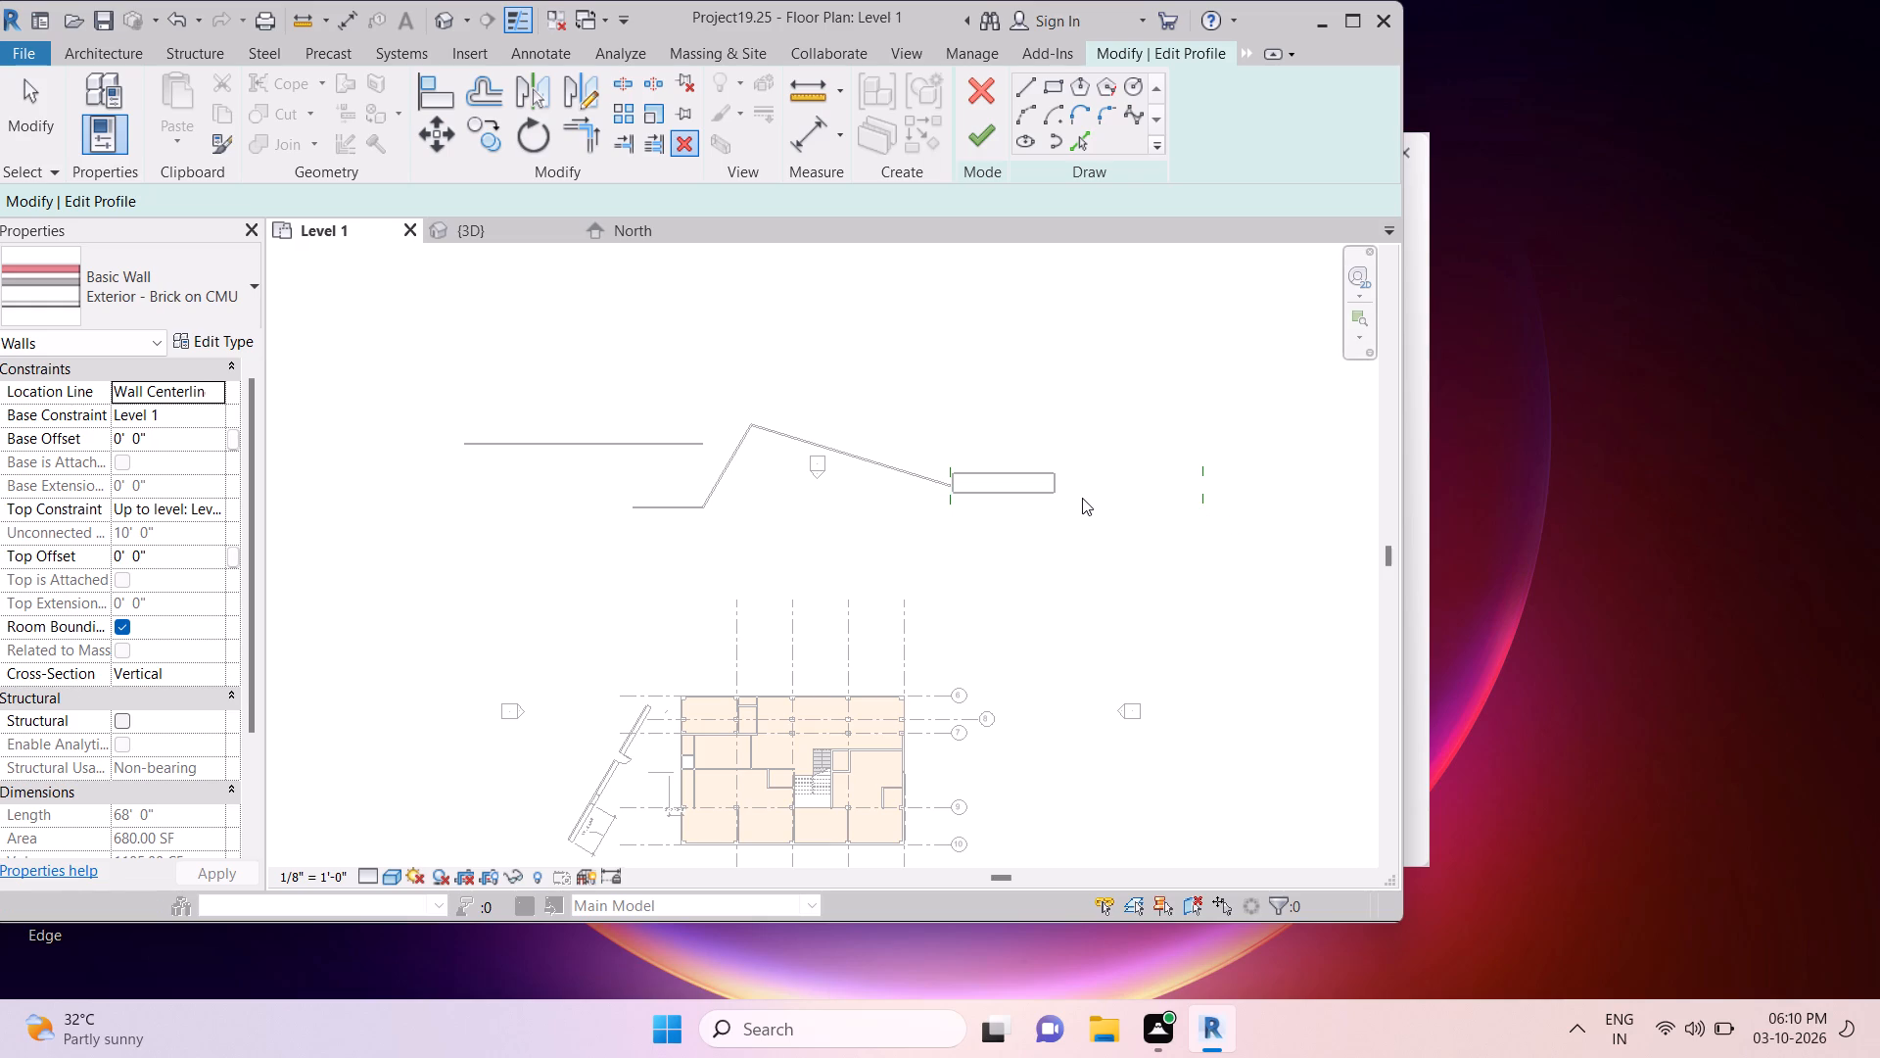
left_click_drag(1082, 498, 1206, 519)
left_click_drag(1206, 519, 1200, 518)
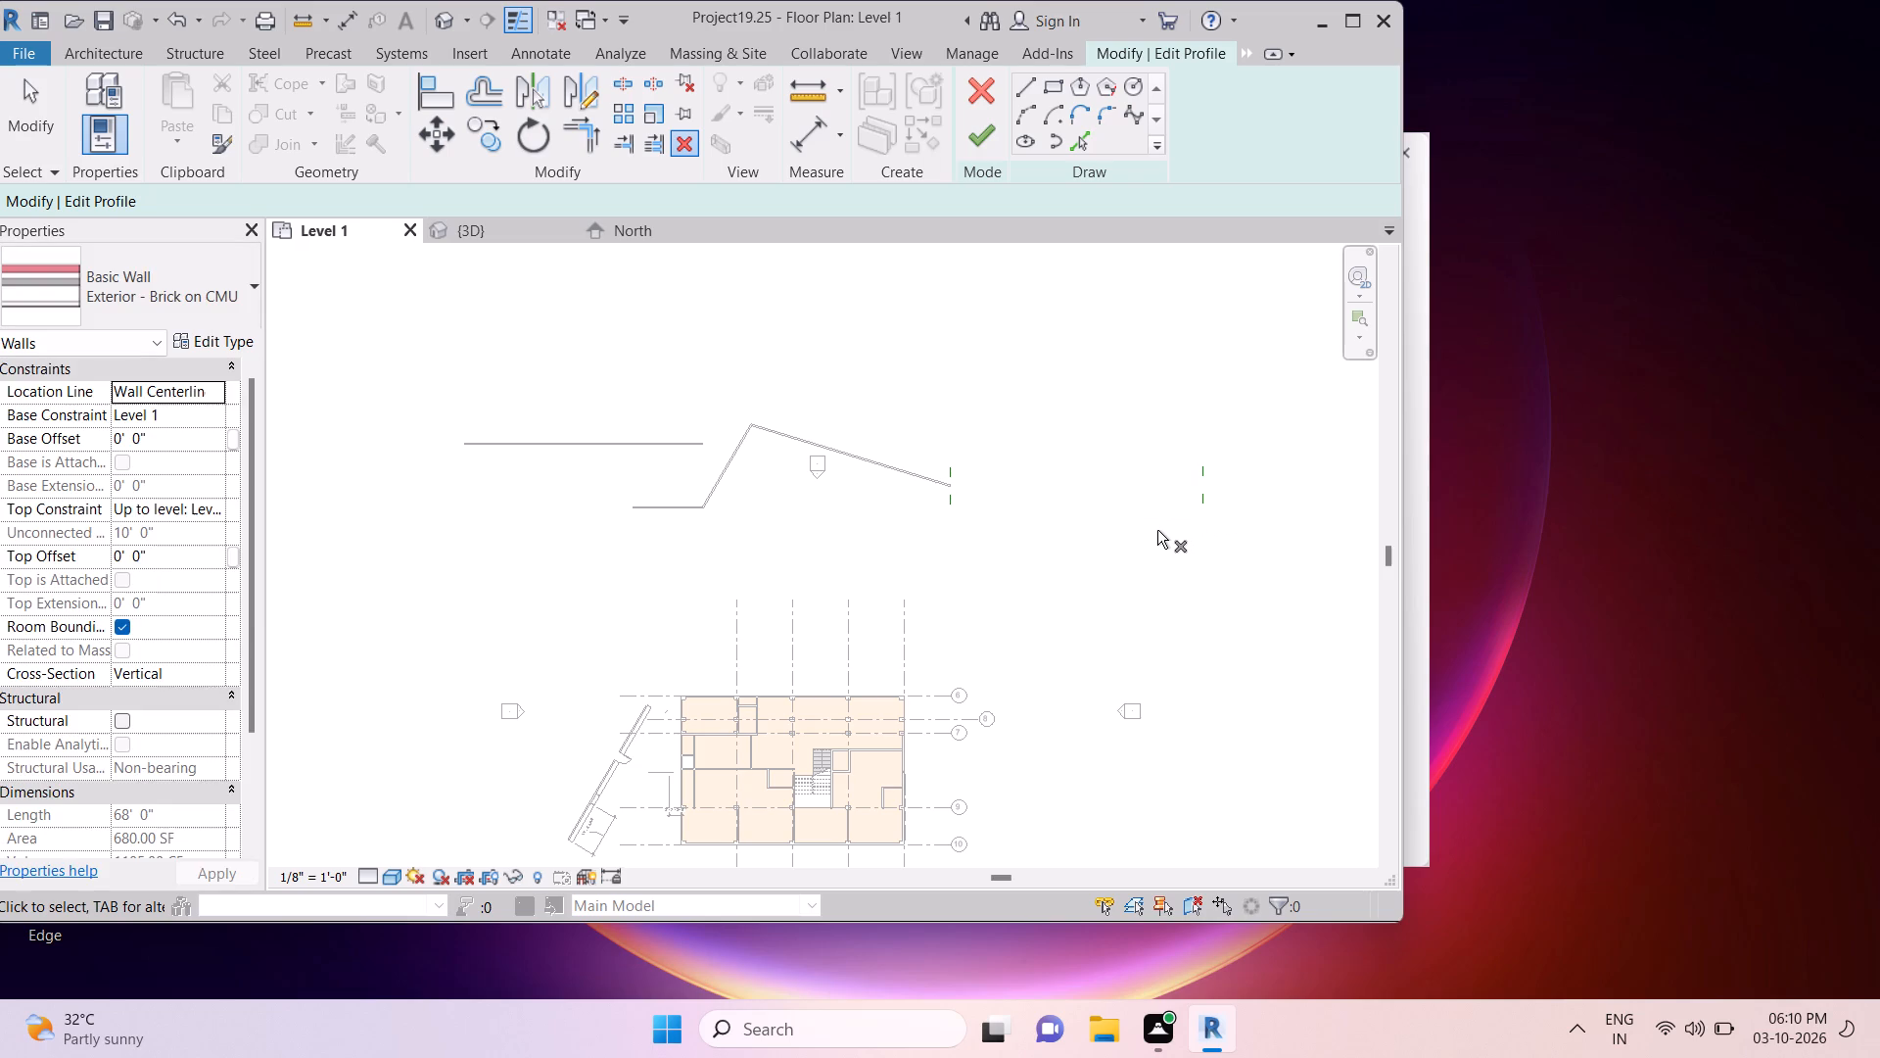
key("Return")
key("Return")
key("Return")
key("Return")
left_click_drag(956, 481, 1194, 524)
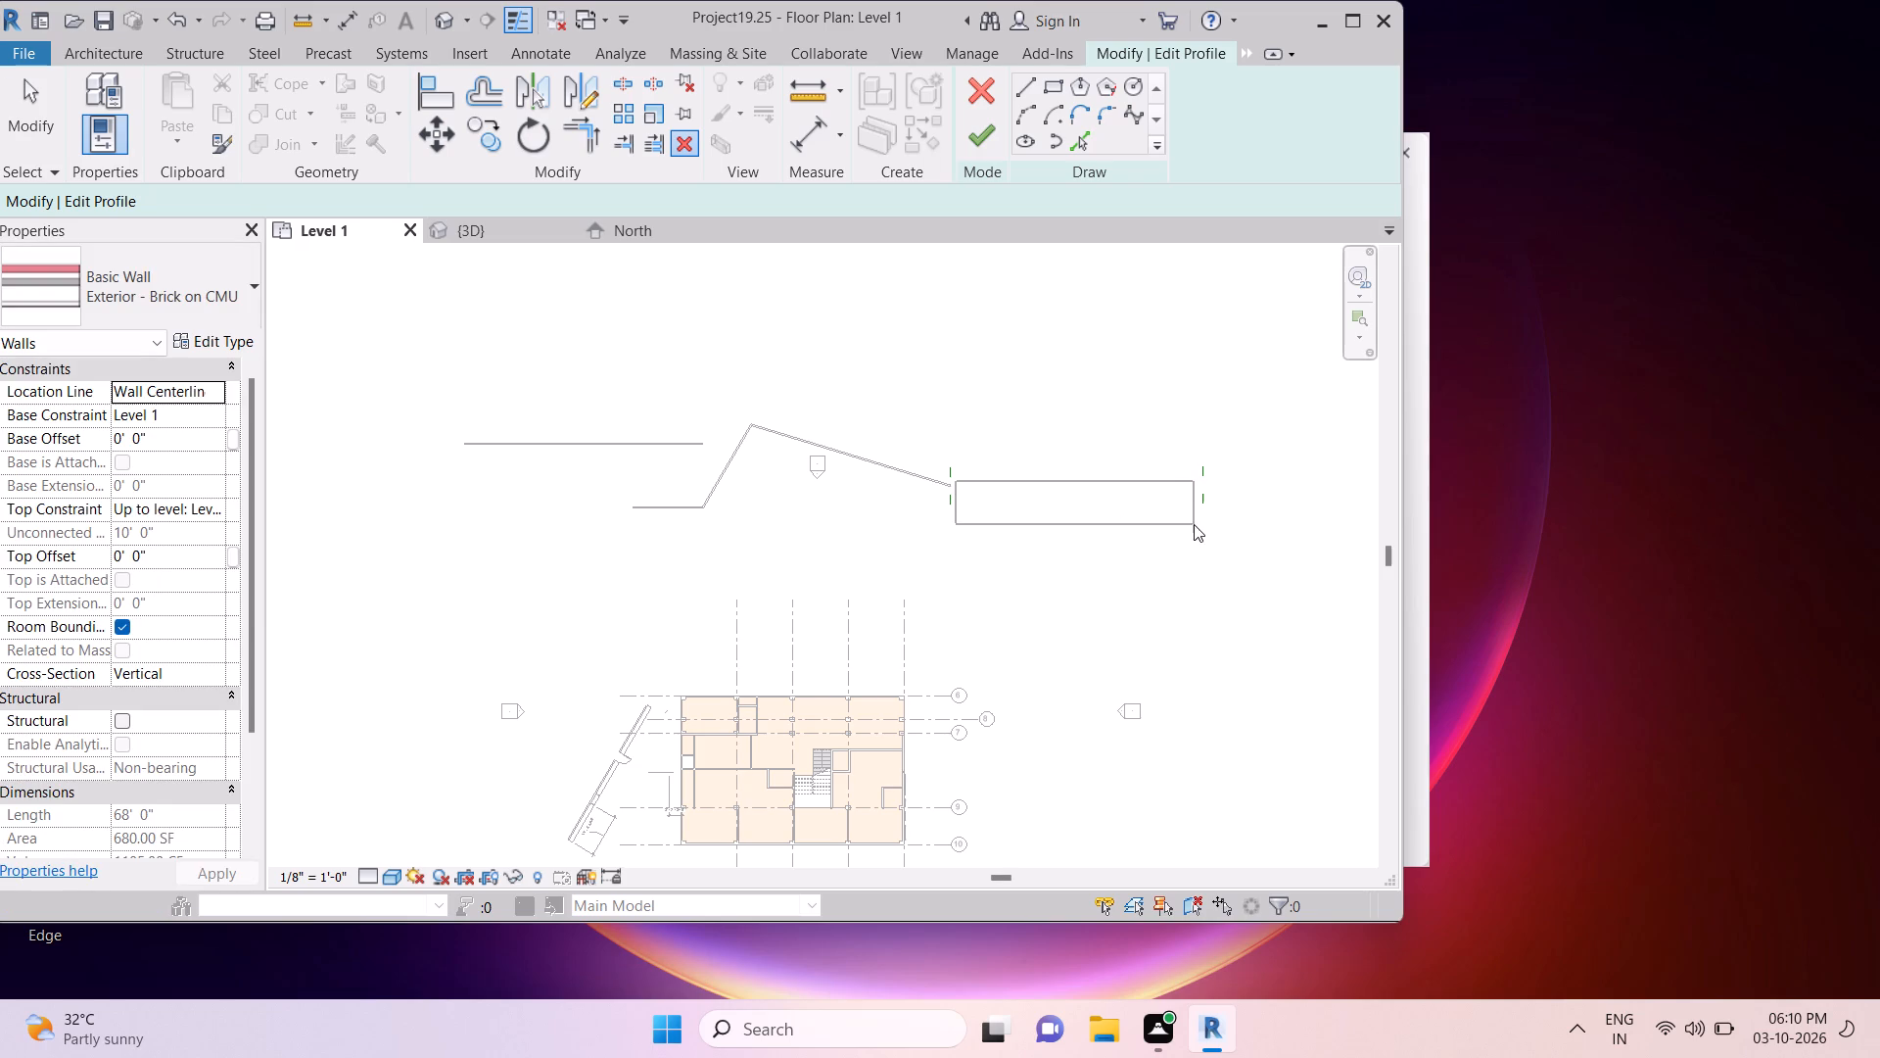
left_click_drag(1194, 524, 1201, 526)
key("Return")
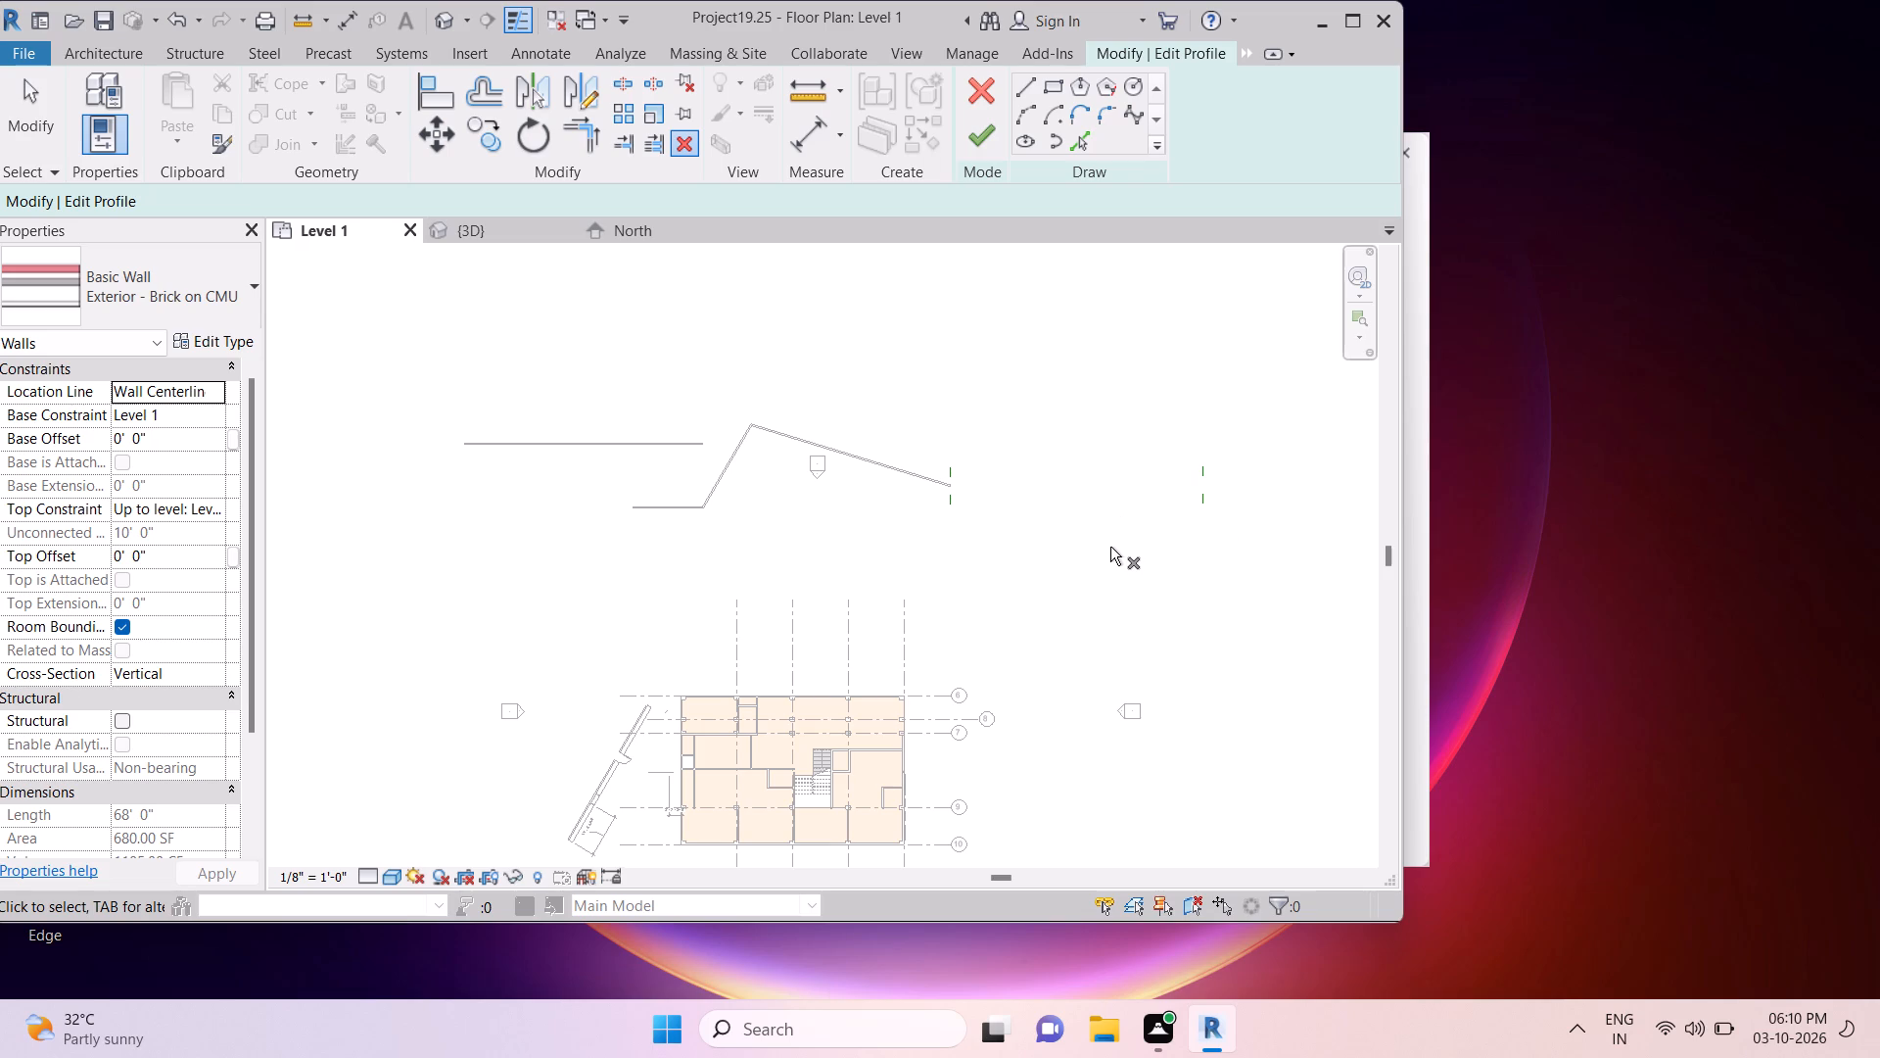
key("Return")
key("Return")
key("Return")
Change the type of the wall being edited to Basic Wall Generic - 4" Brick.
left_click_drag(164, 283, 182, 279)
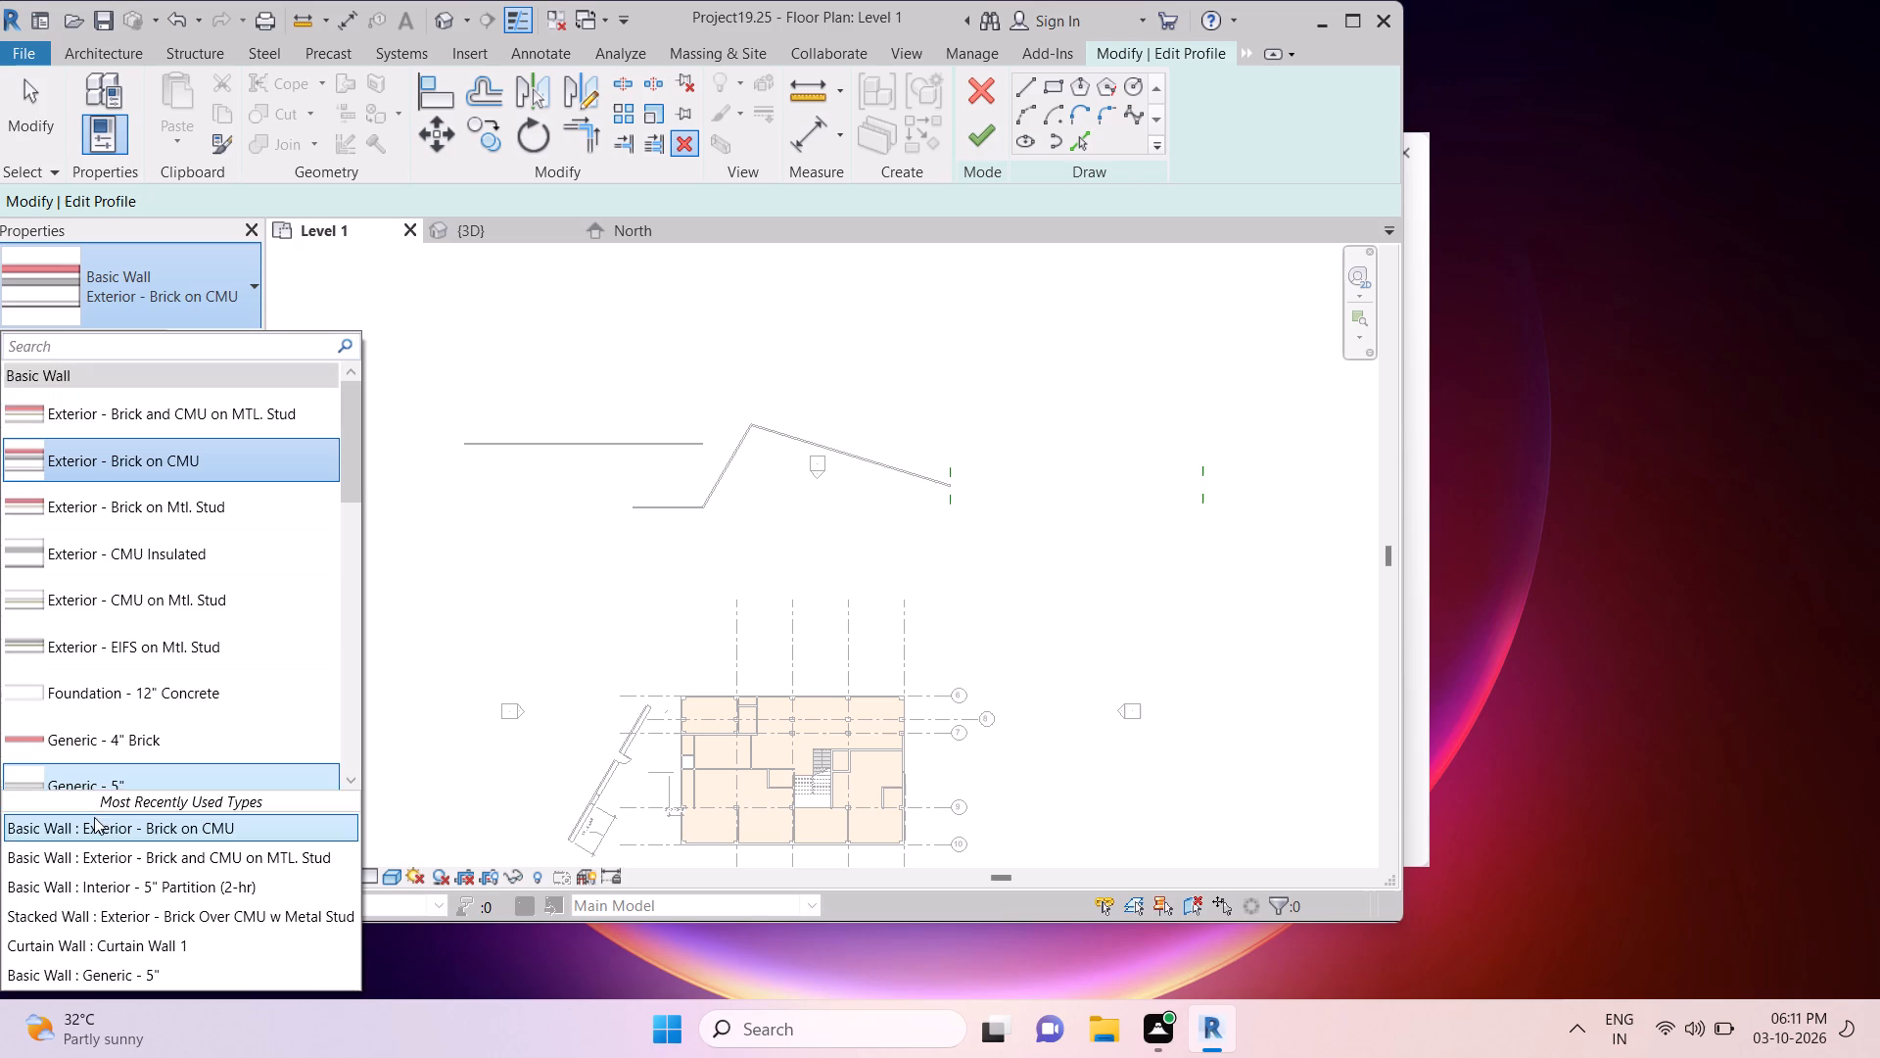
left_click_drag(139, 719, 148, 716)
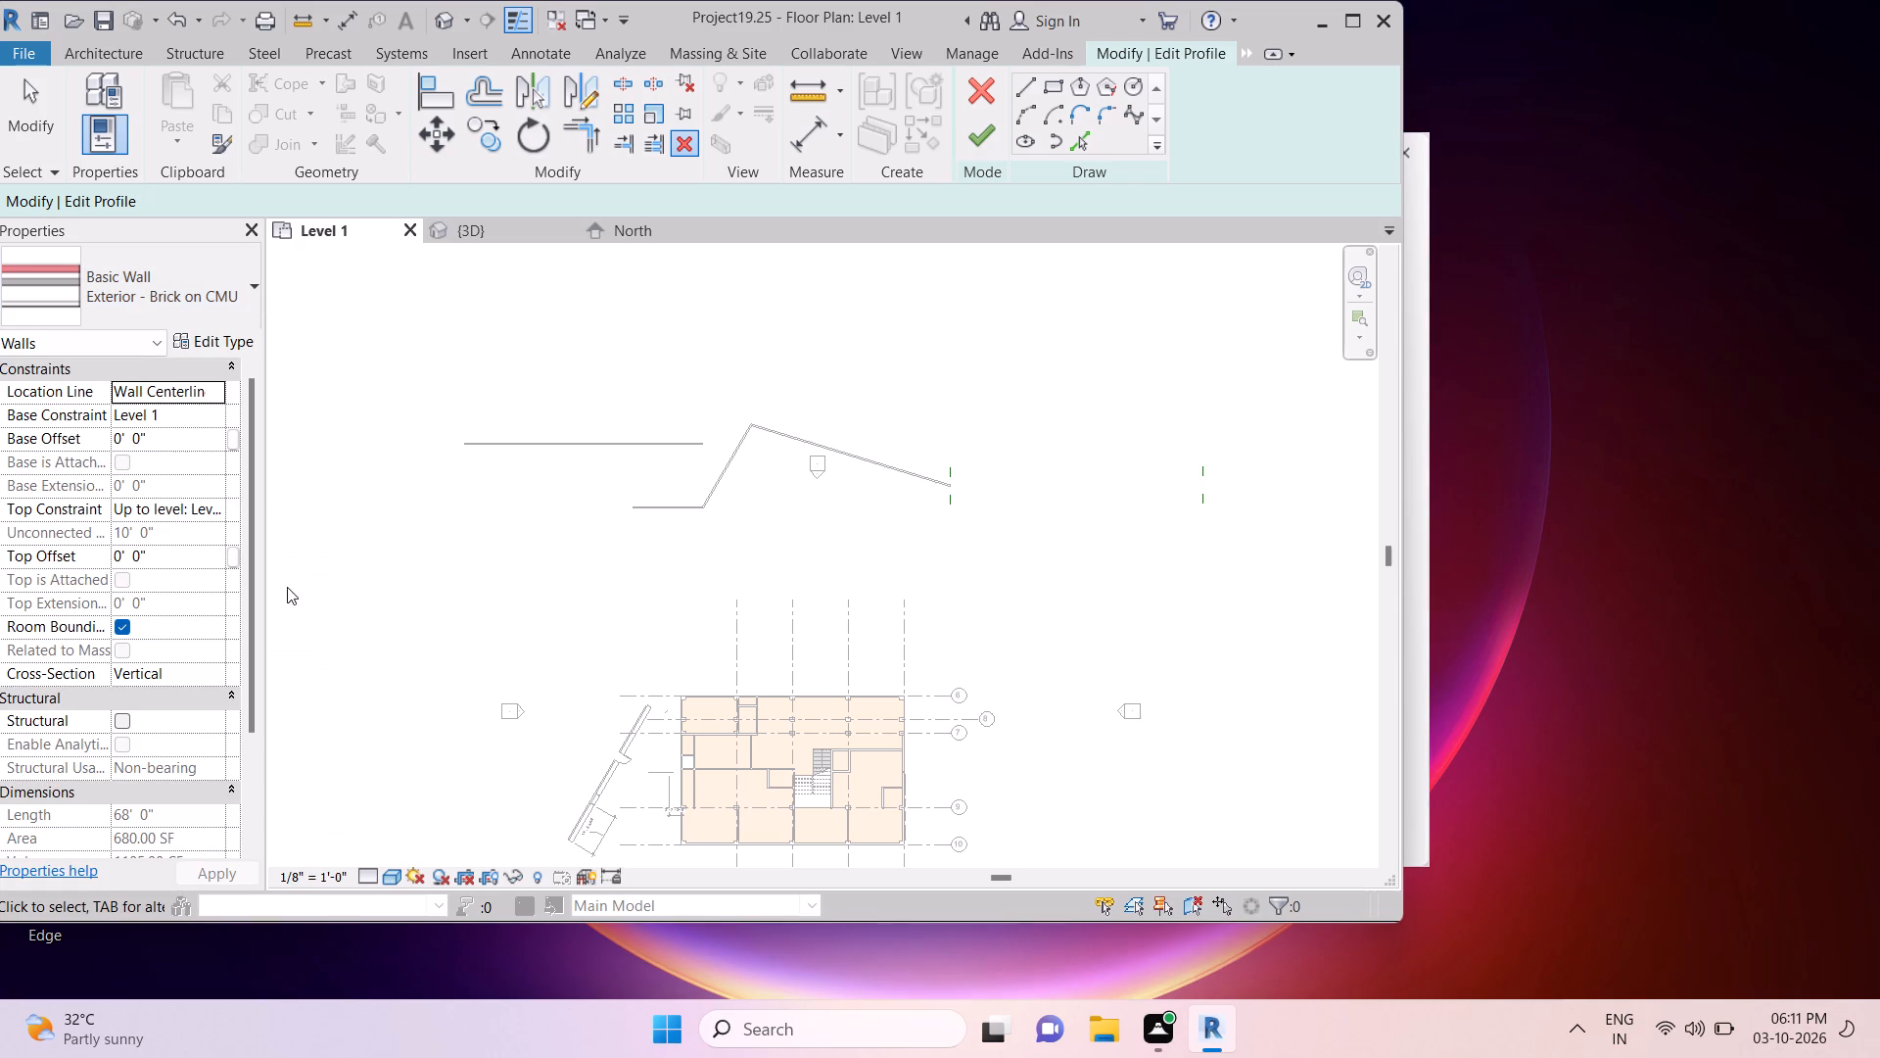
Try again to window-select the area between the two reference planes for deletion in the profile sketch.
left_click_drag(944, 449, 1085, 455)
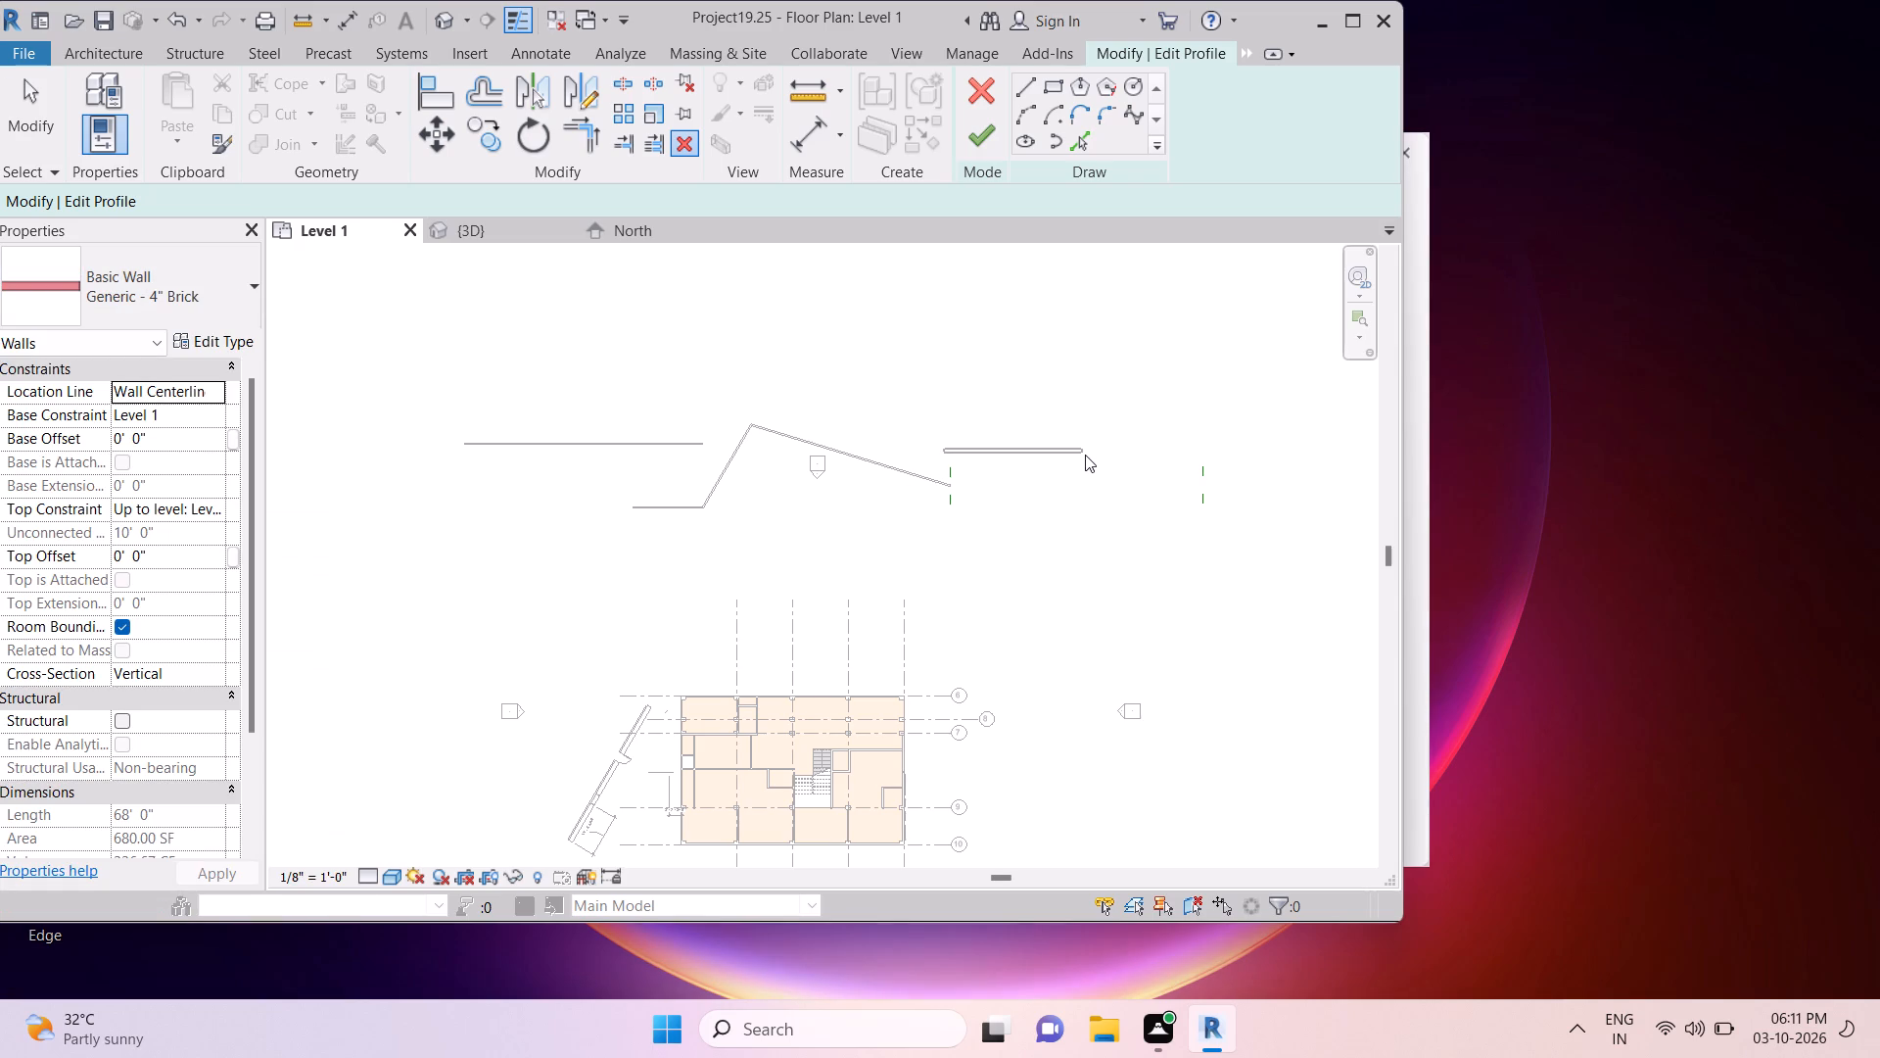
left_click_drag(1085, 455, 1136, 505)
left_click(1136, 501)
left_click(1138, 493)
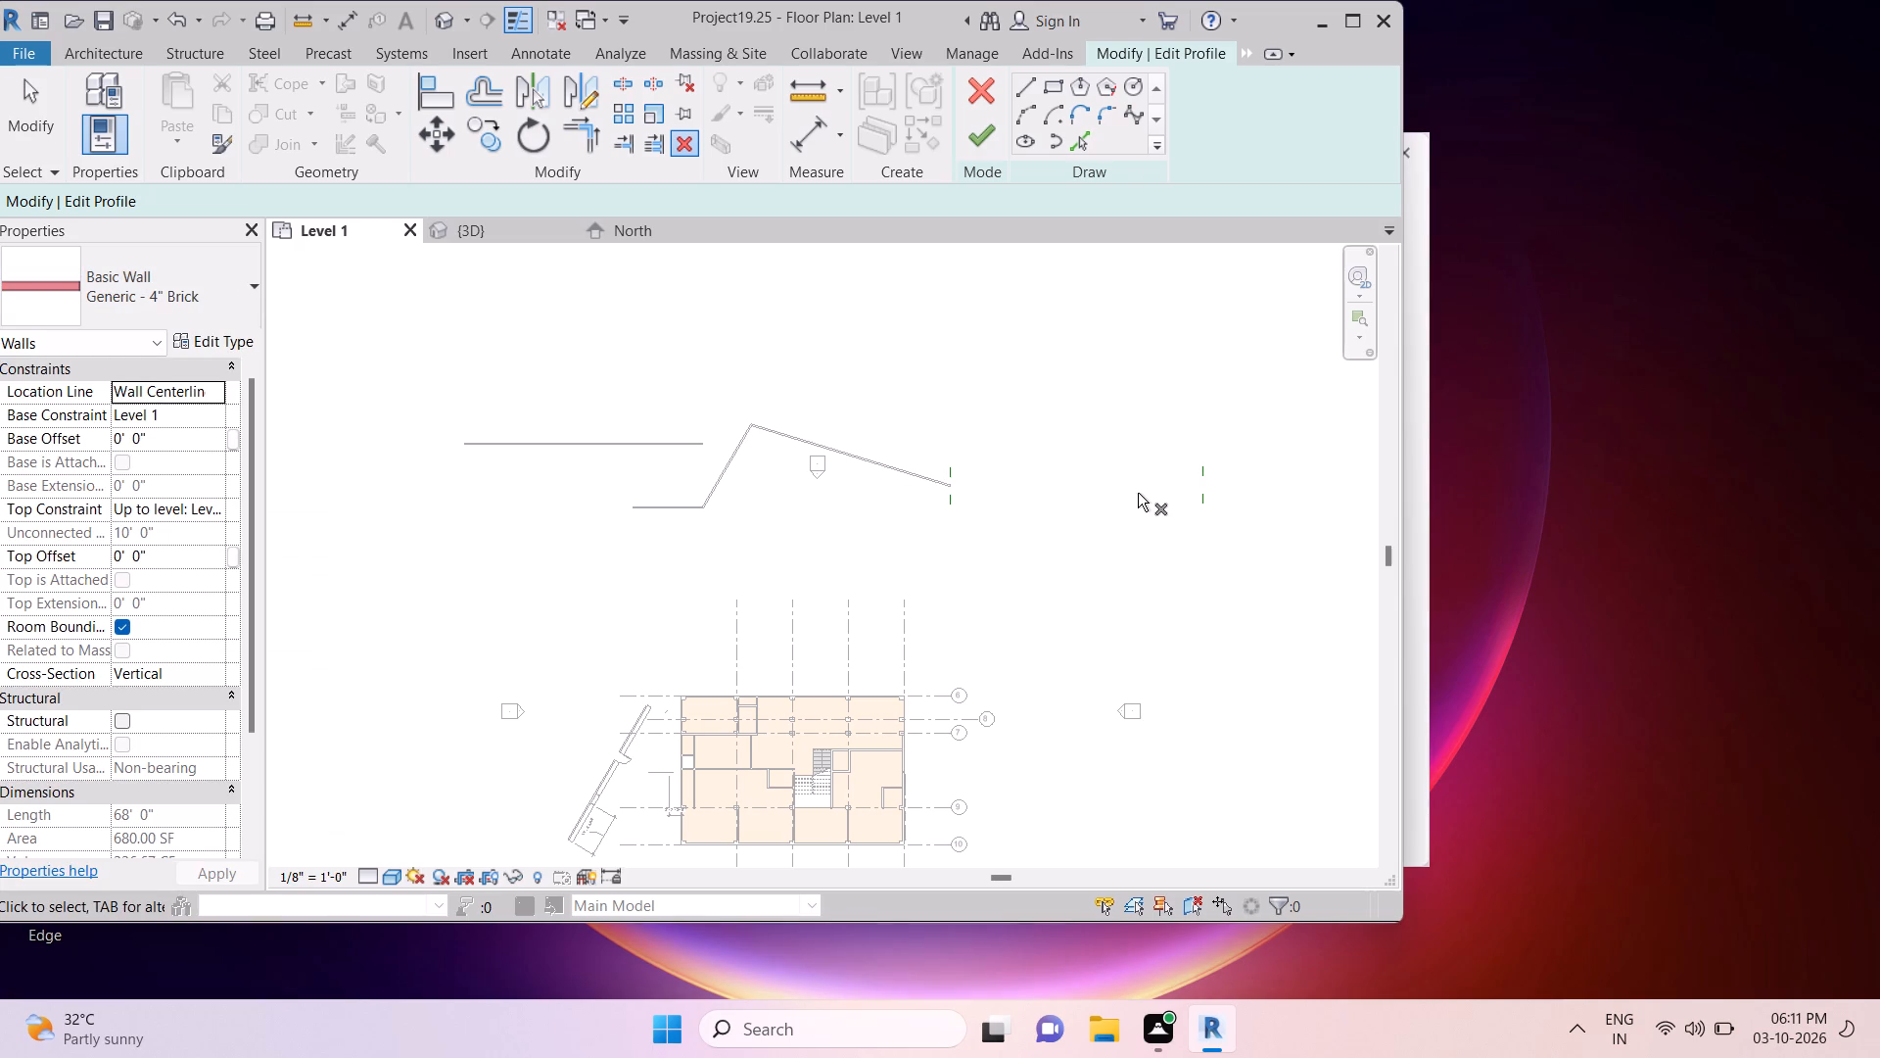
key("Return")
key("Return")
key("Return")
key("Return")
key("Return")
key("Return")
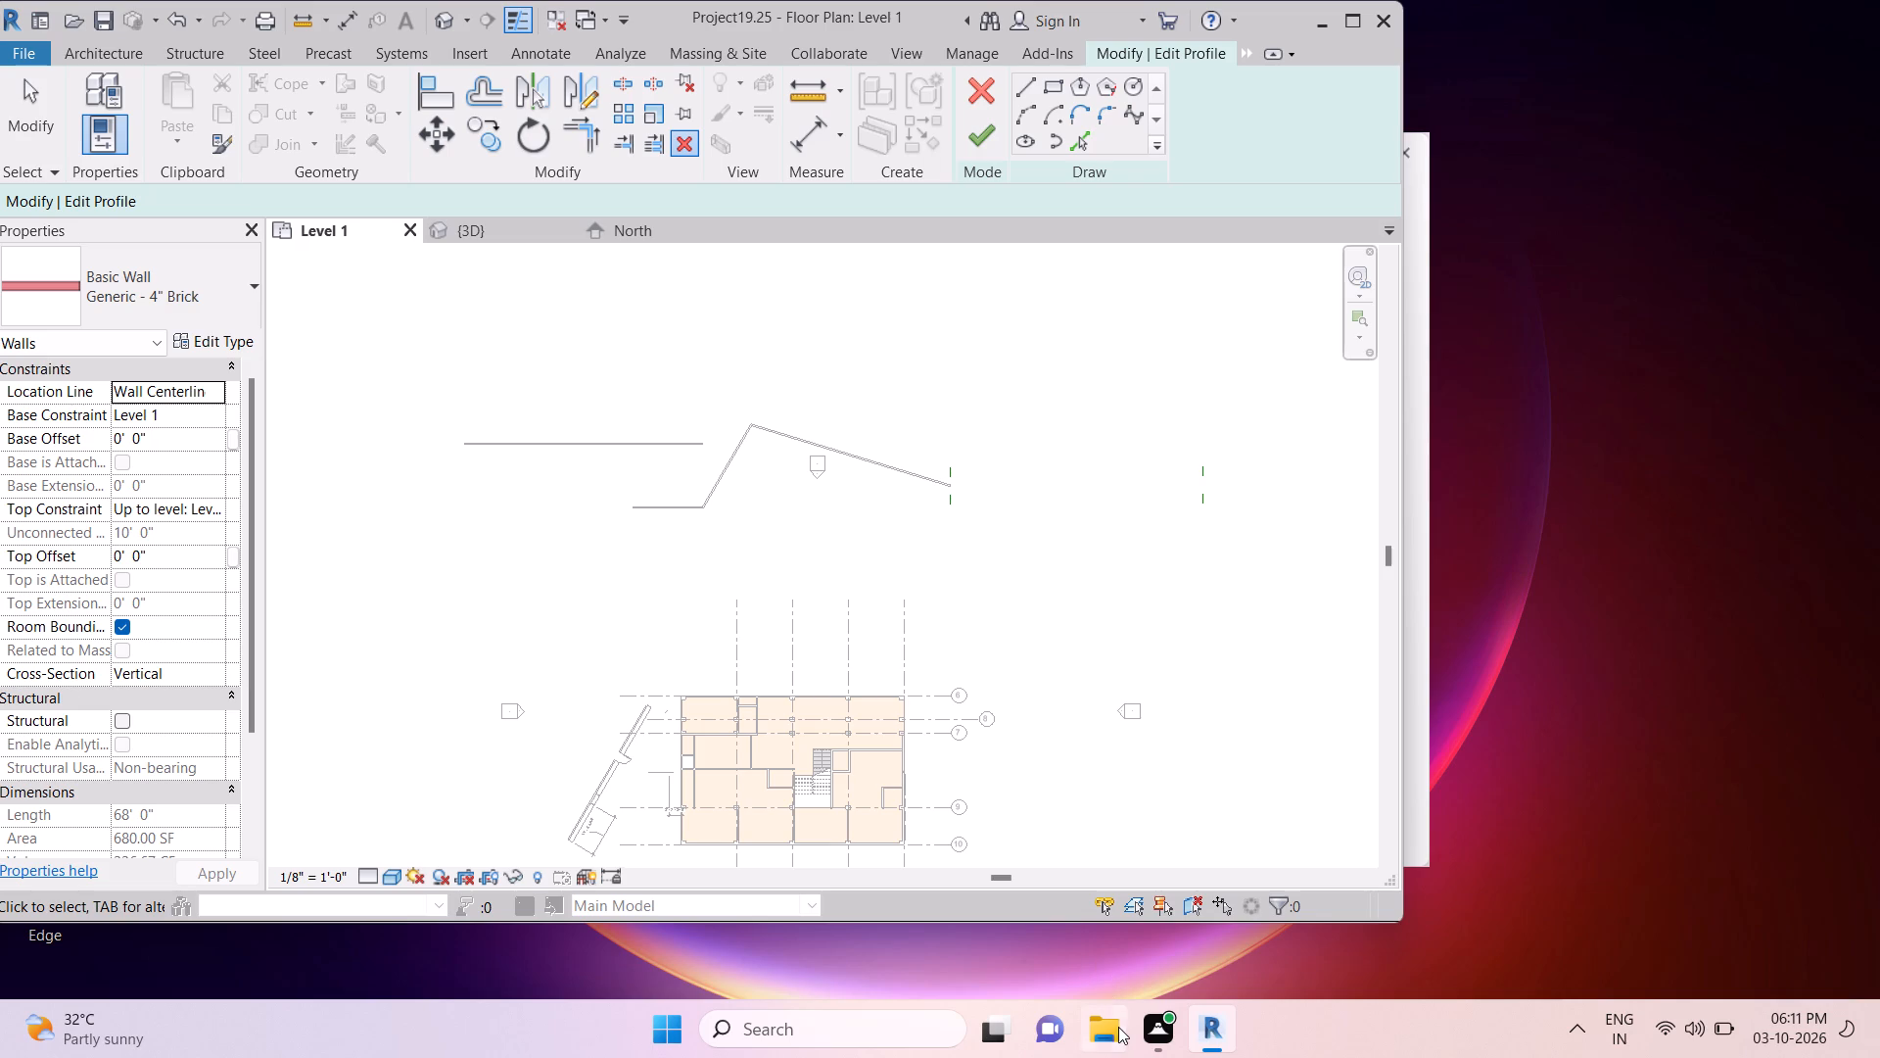
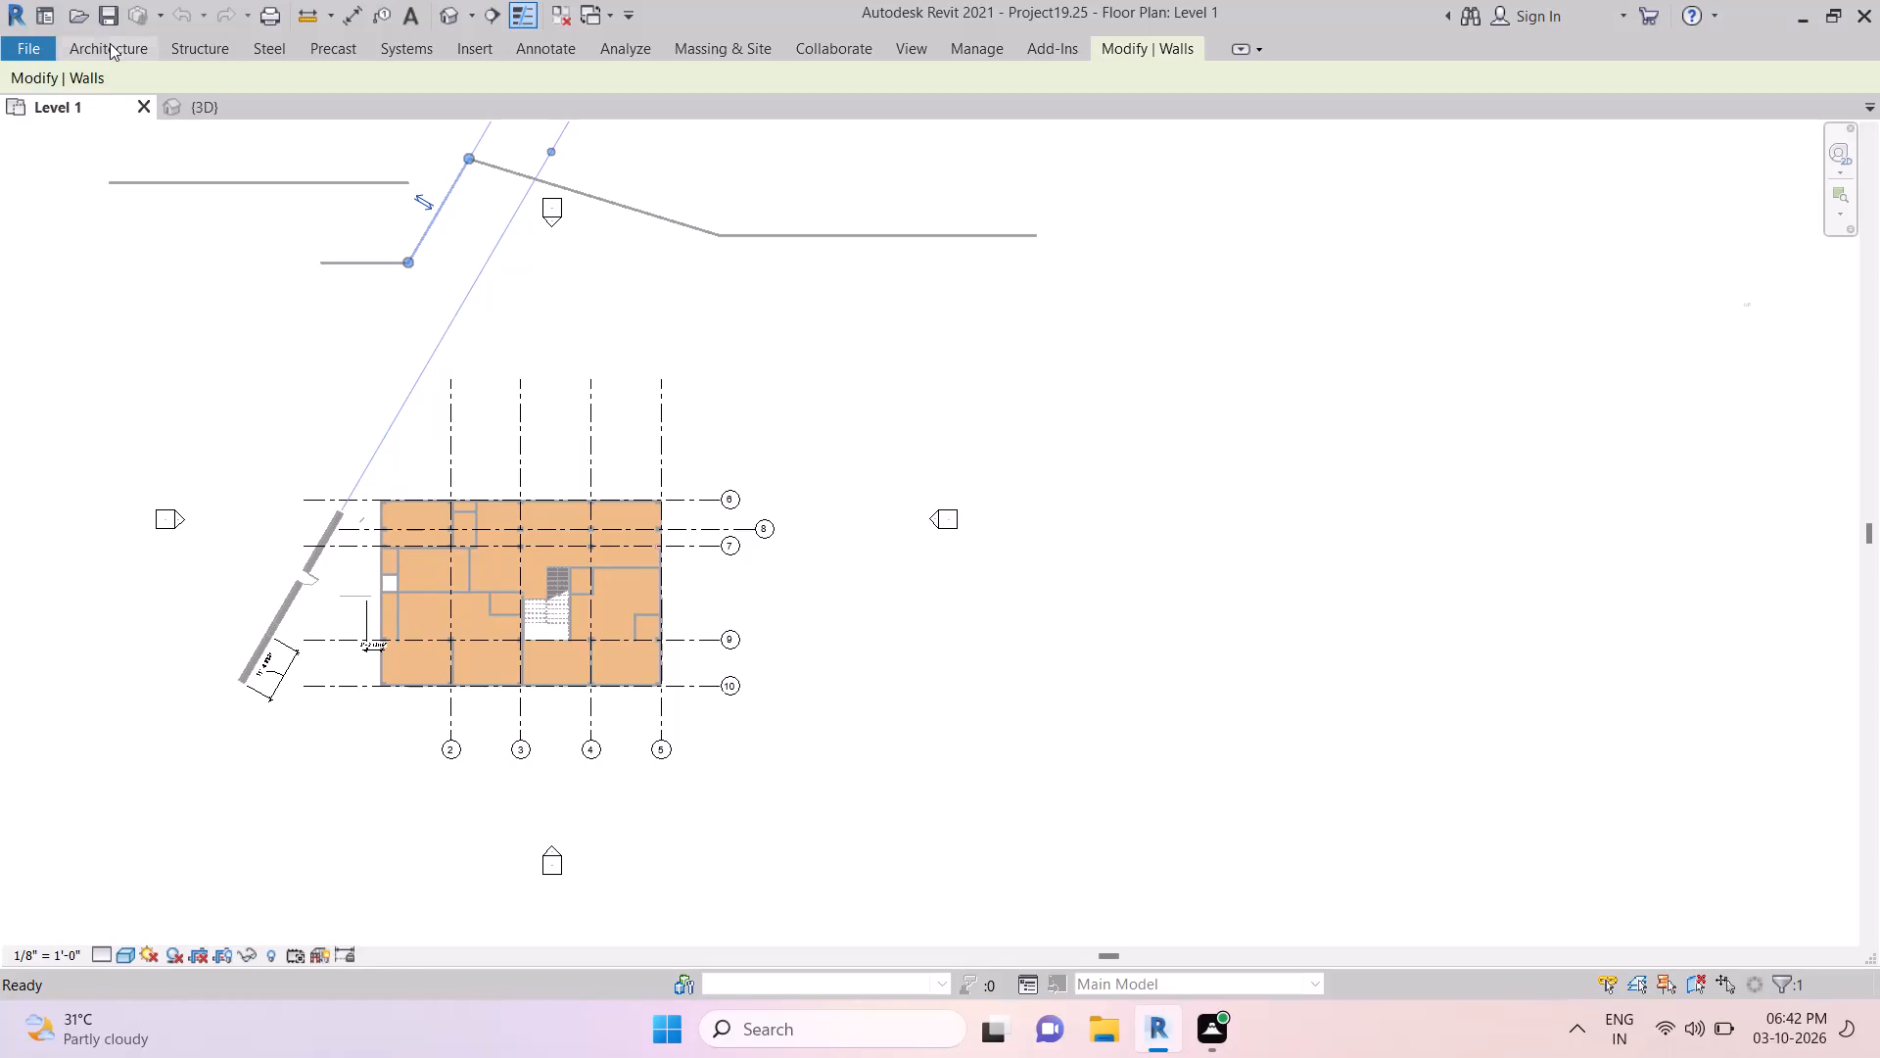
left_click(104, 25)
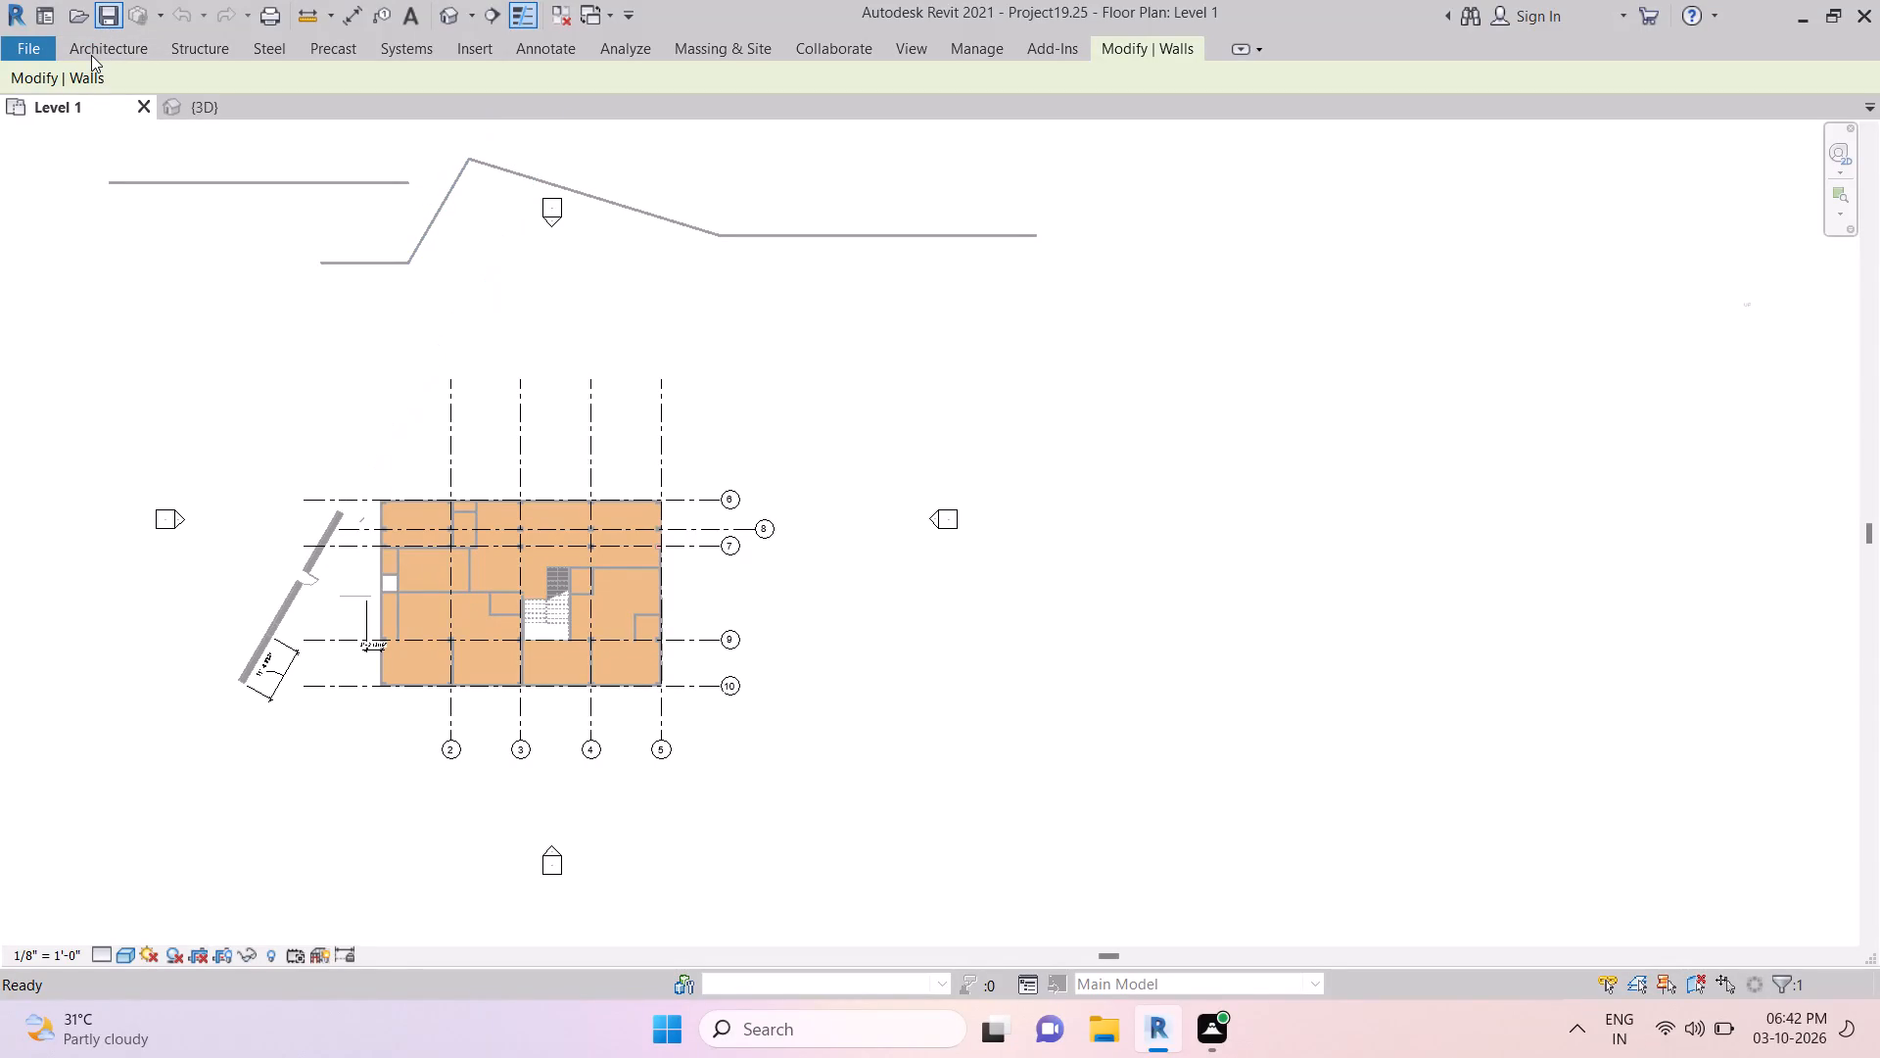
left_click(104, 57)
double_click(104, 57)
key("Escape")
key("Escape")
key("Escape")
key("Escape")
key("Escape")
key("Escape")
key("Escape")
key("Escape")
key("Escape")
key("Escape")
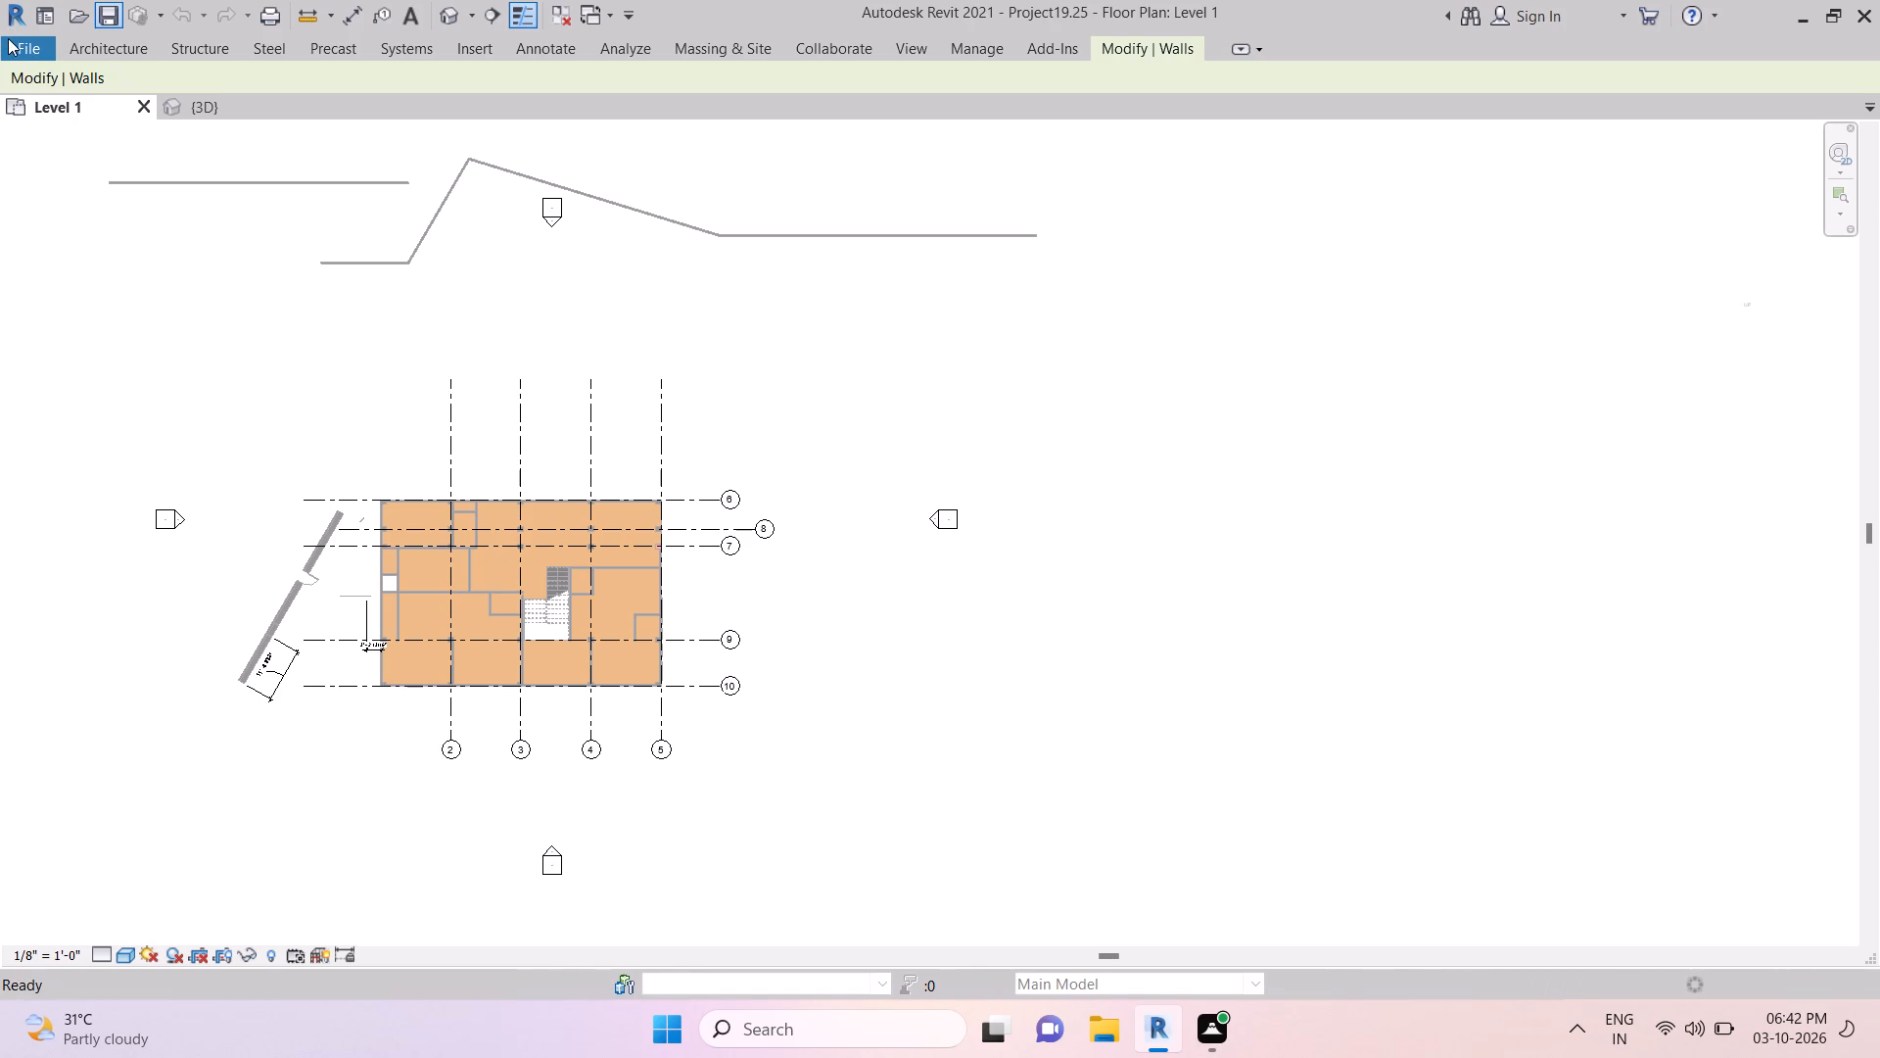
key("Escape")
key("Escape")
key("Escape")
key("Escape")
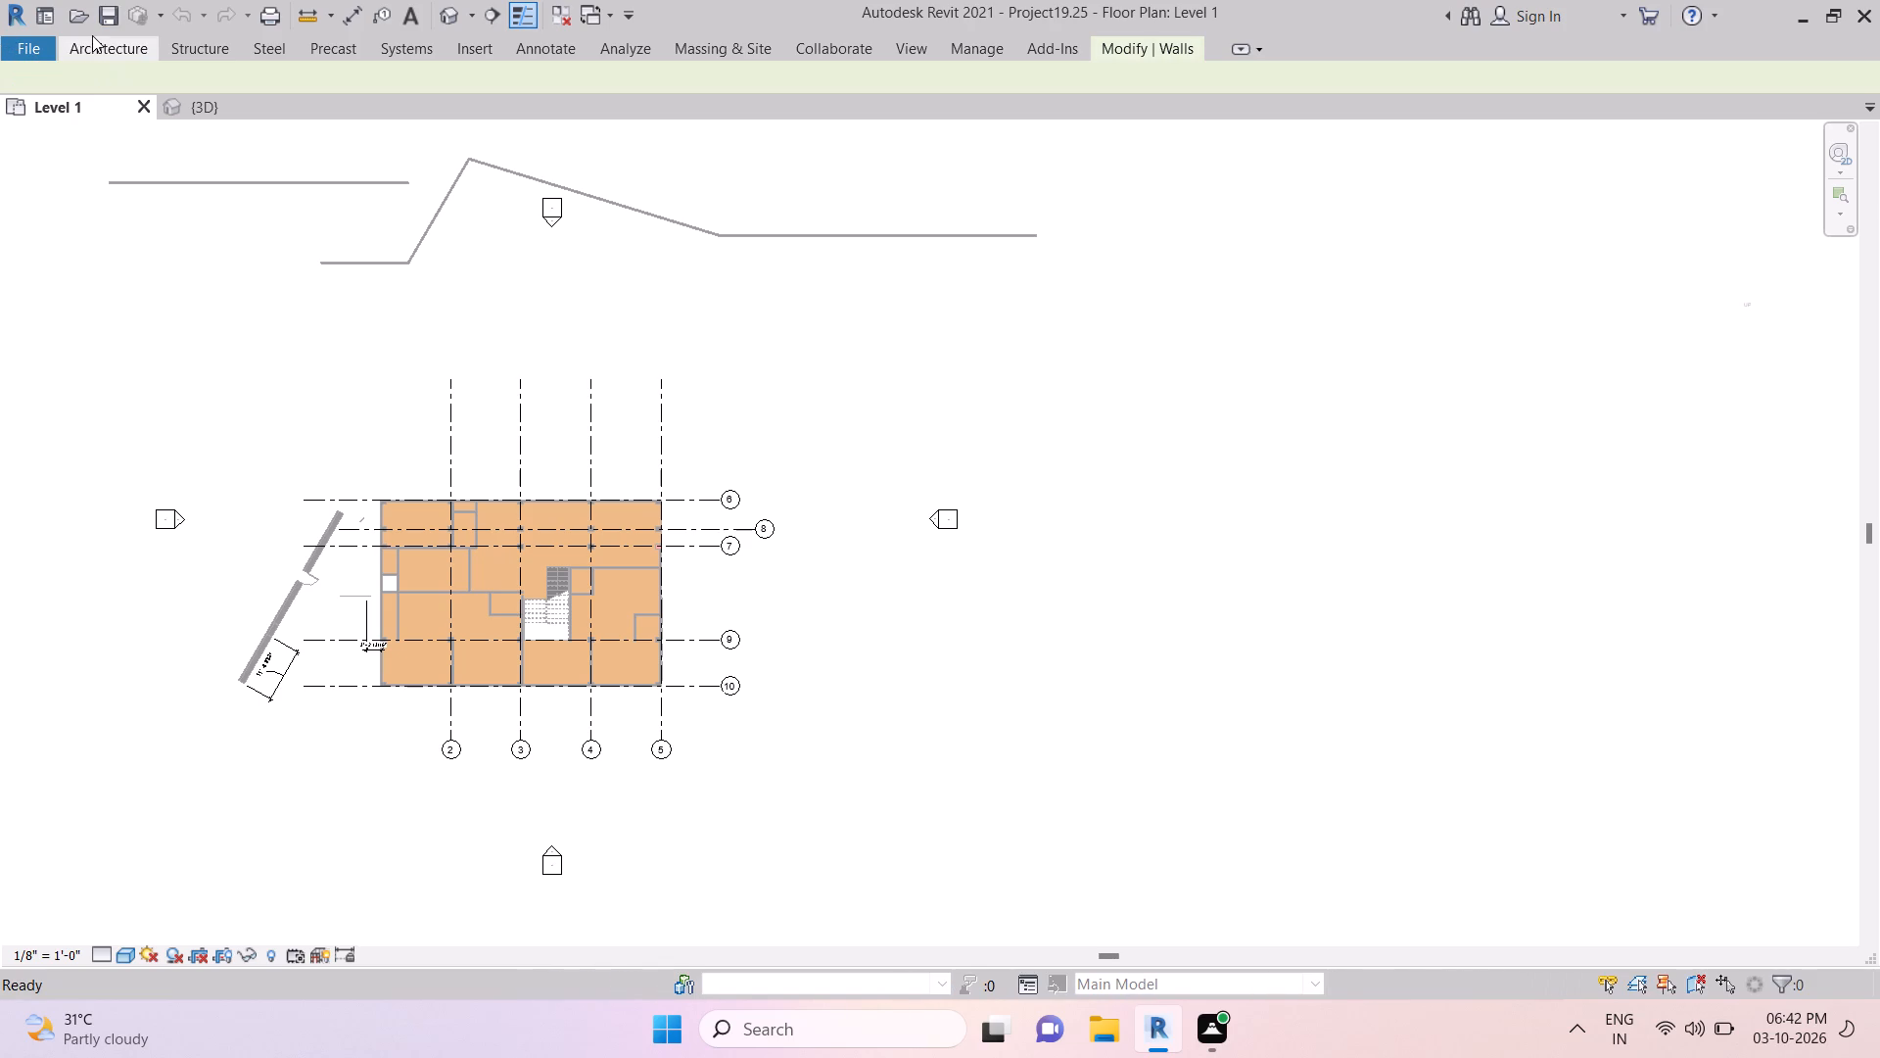
Draw a 12'-0" architectural wall segment over the middle of the existing long horizontal wall north of the building.
left_click(109, 42)
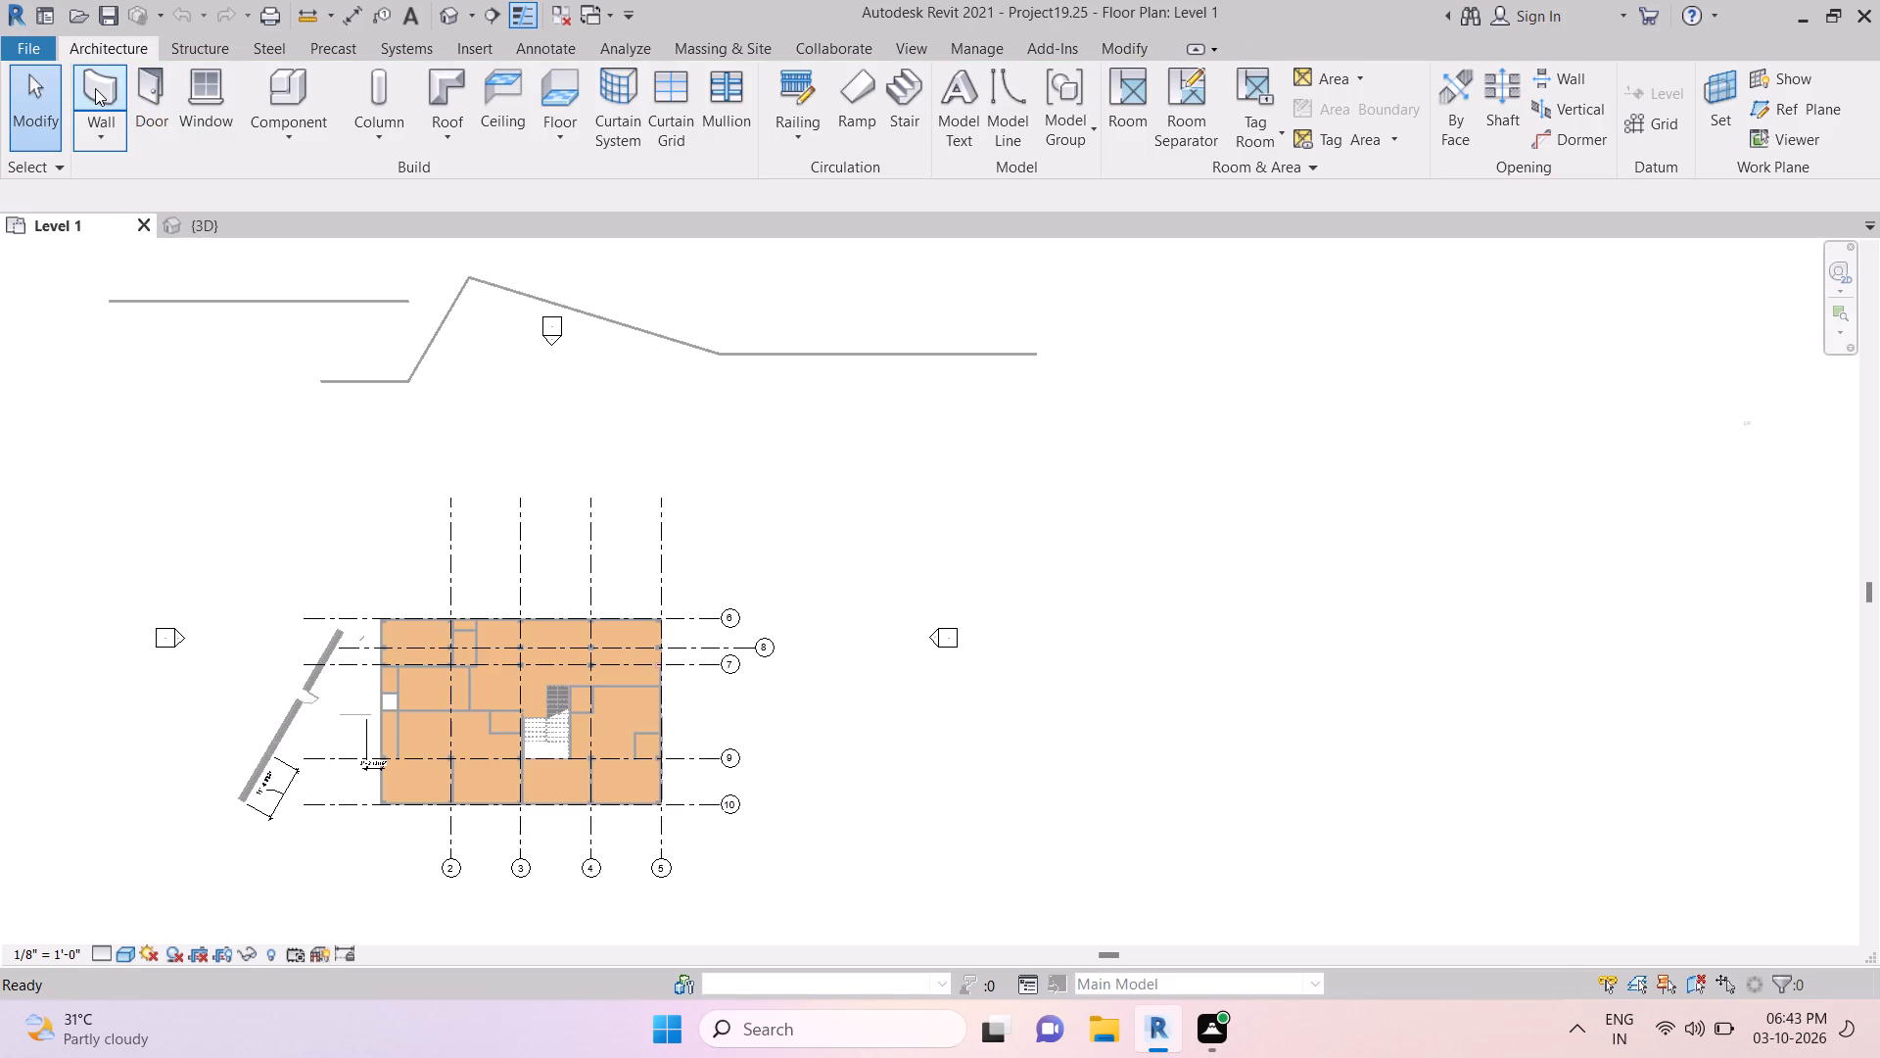
left_click_drag(93, 124, 103, 121)
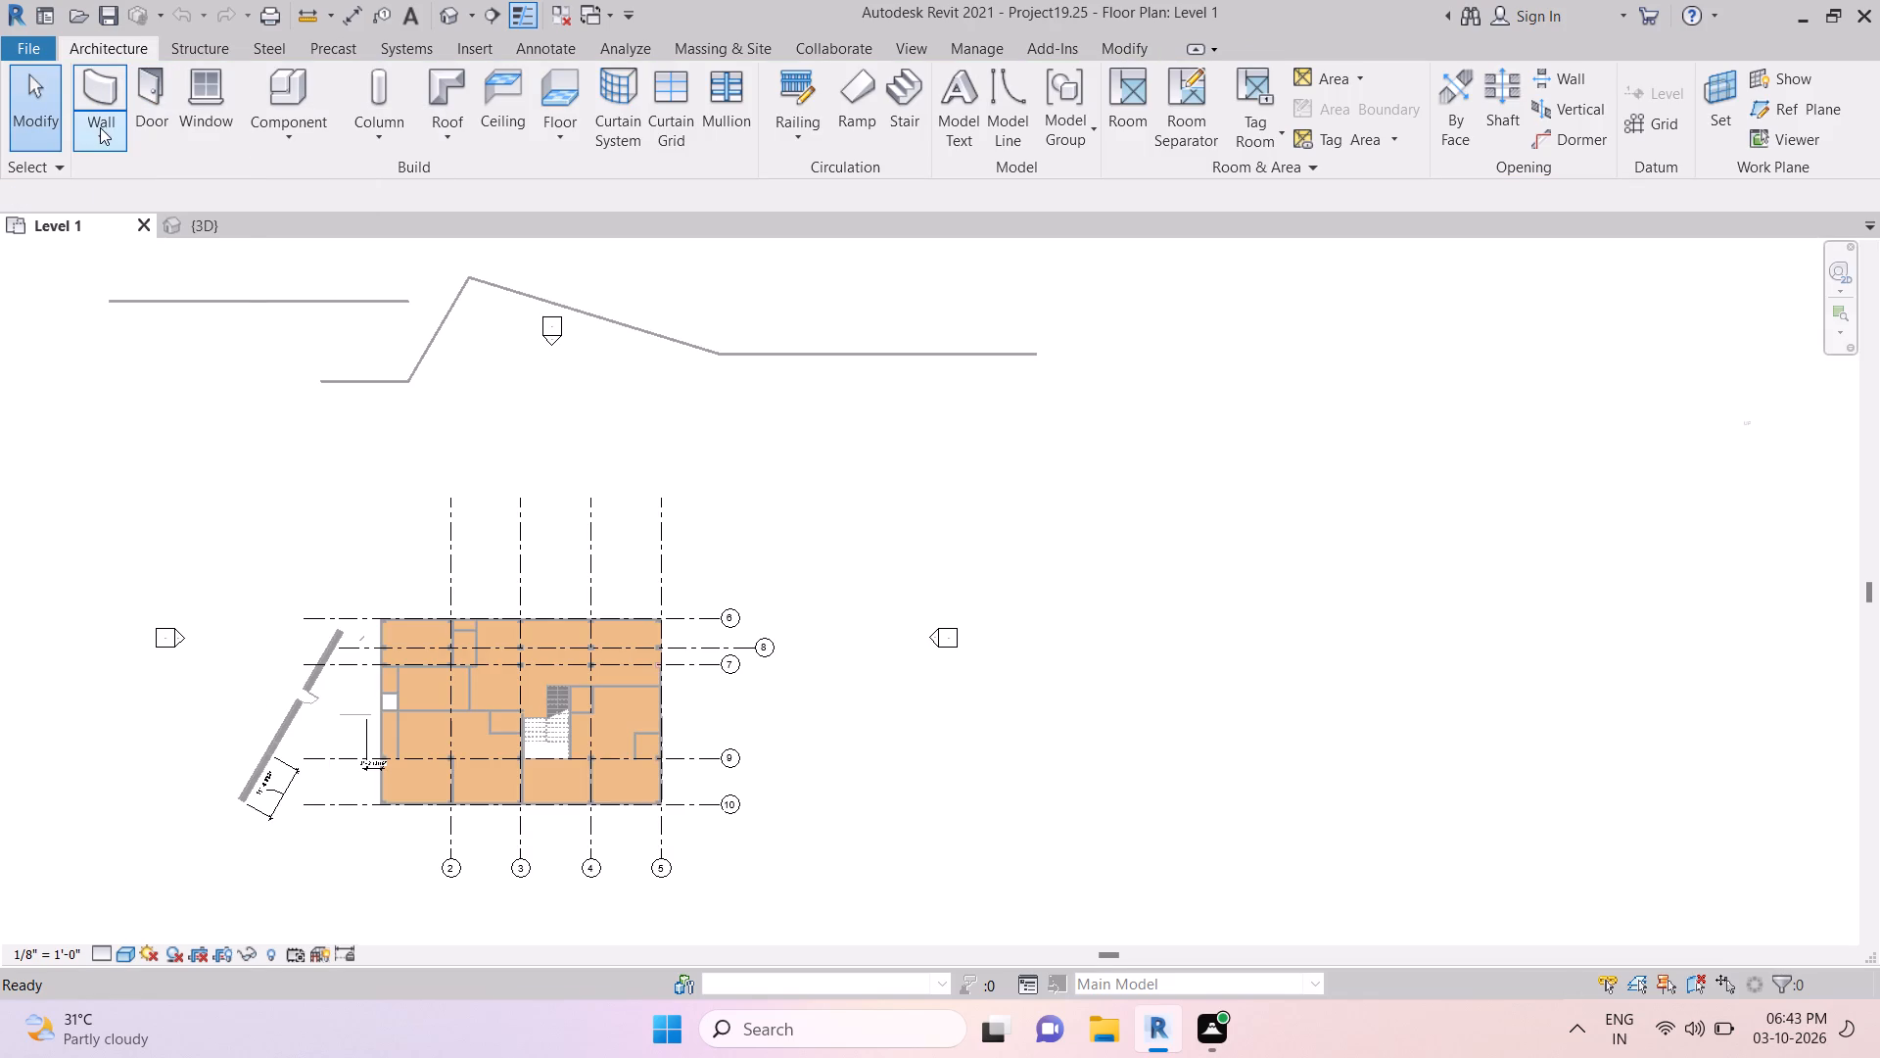
left_click(142, 179)
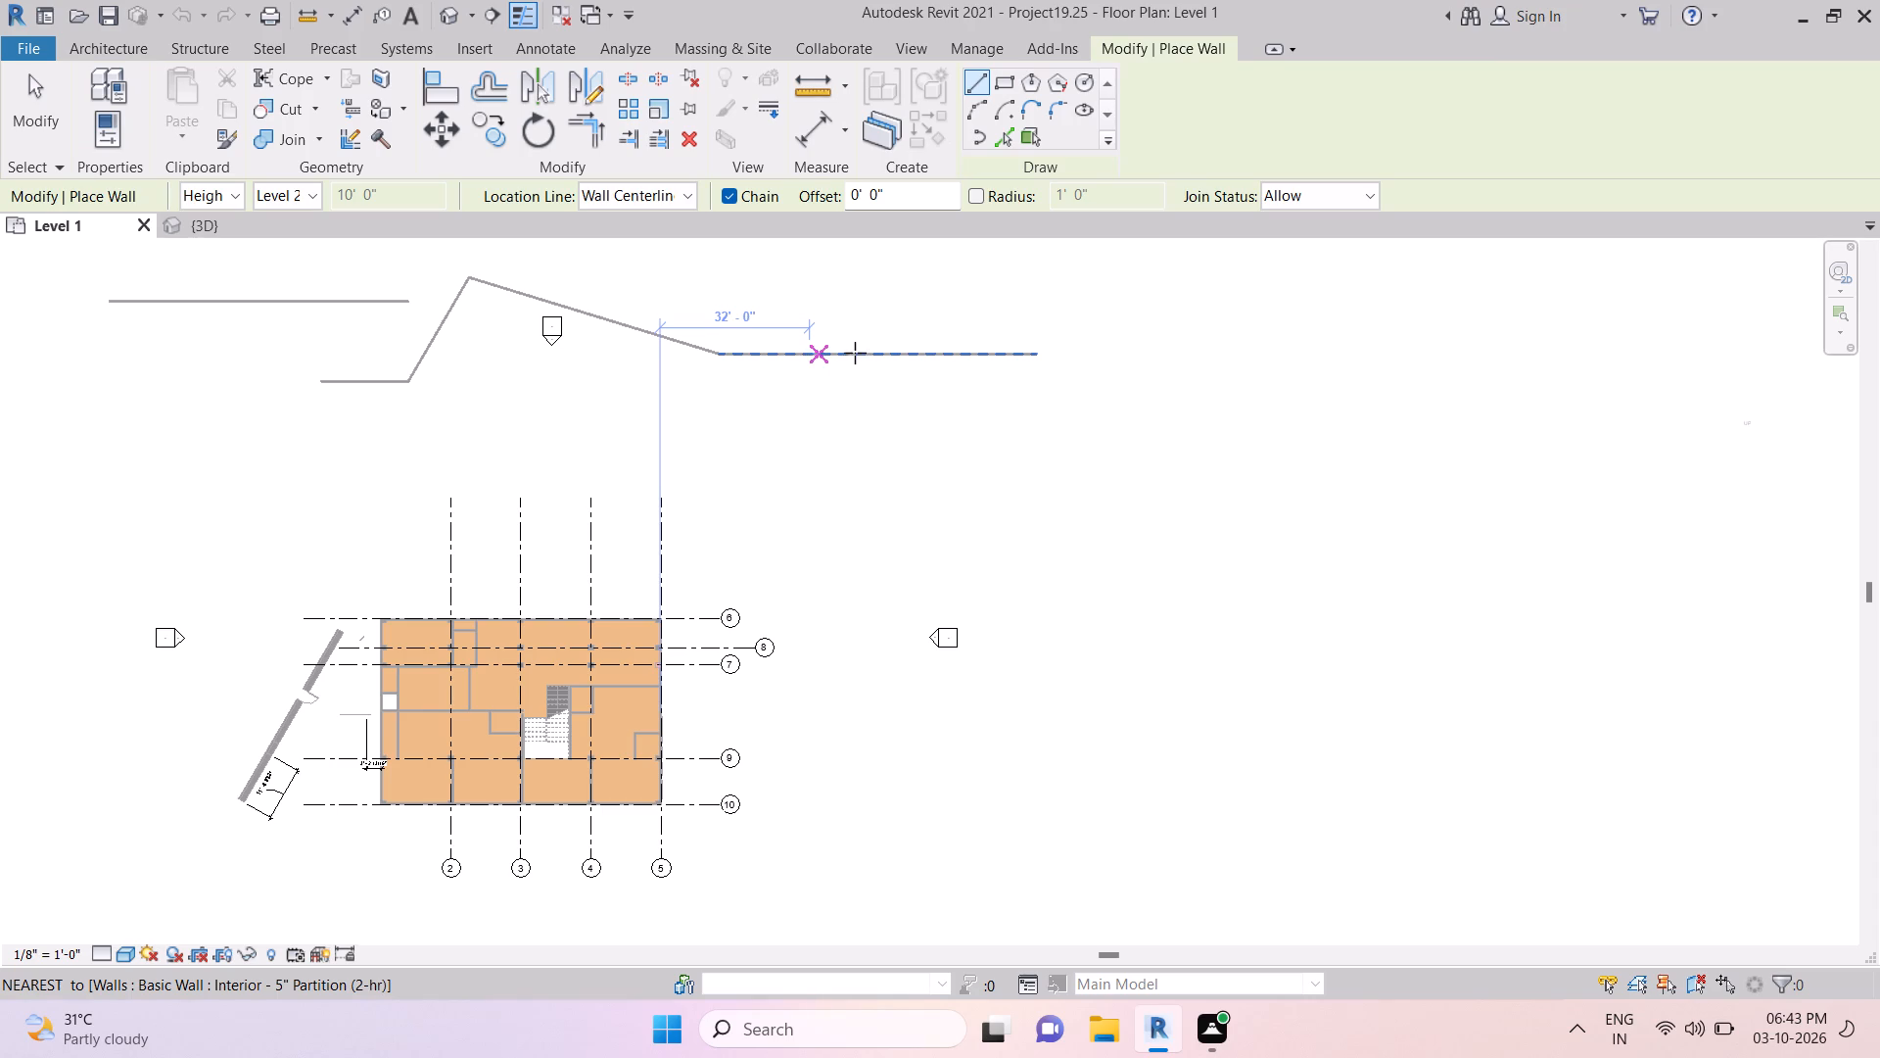
left_click_drag(843, 351, 861, 354)
left_click(901, 351)
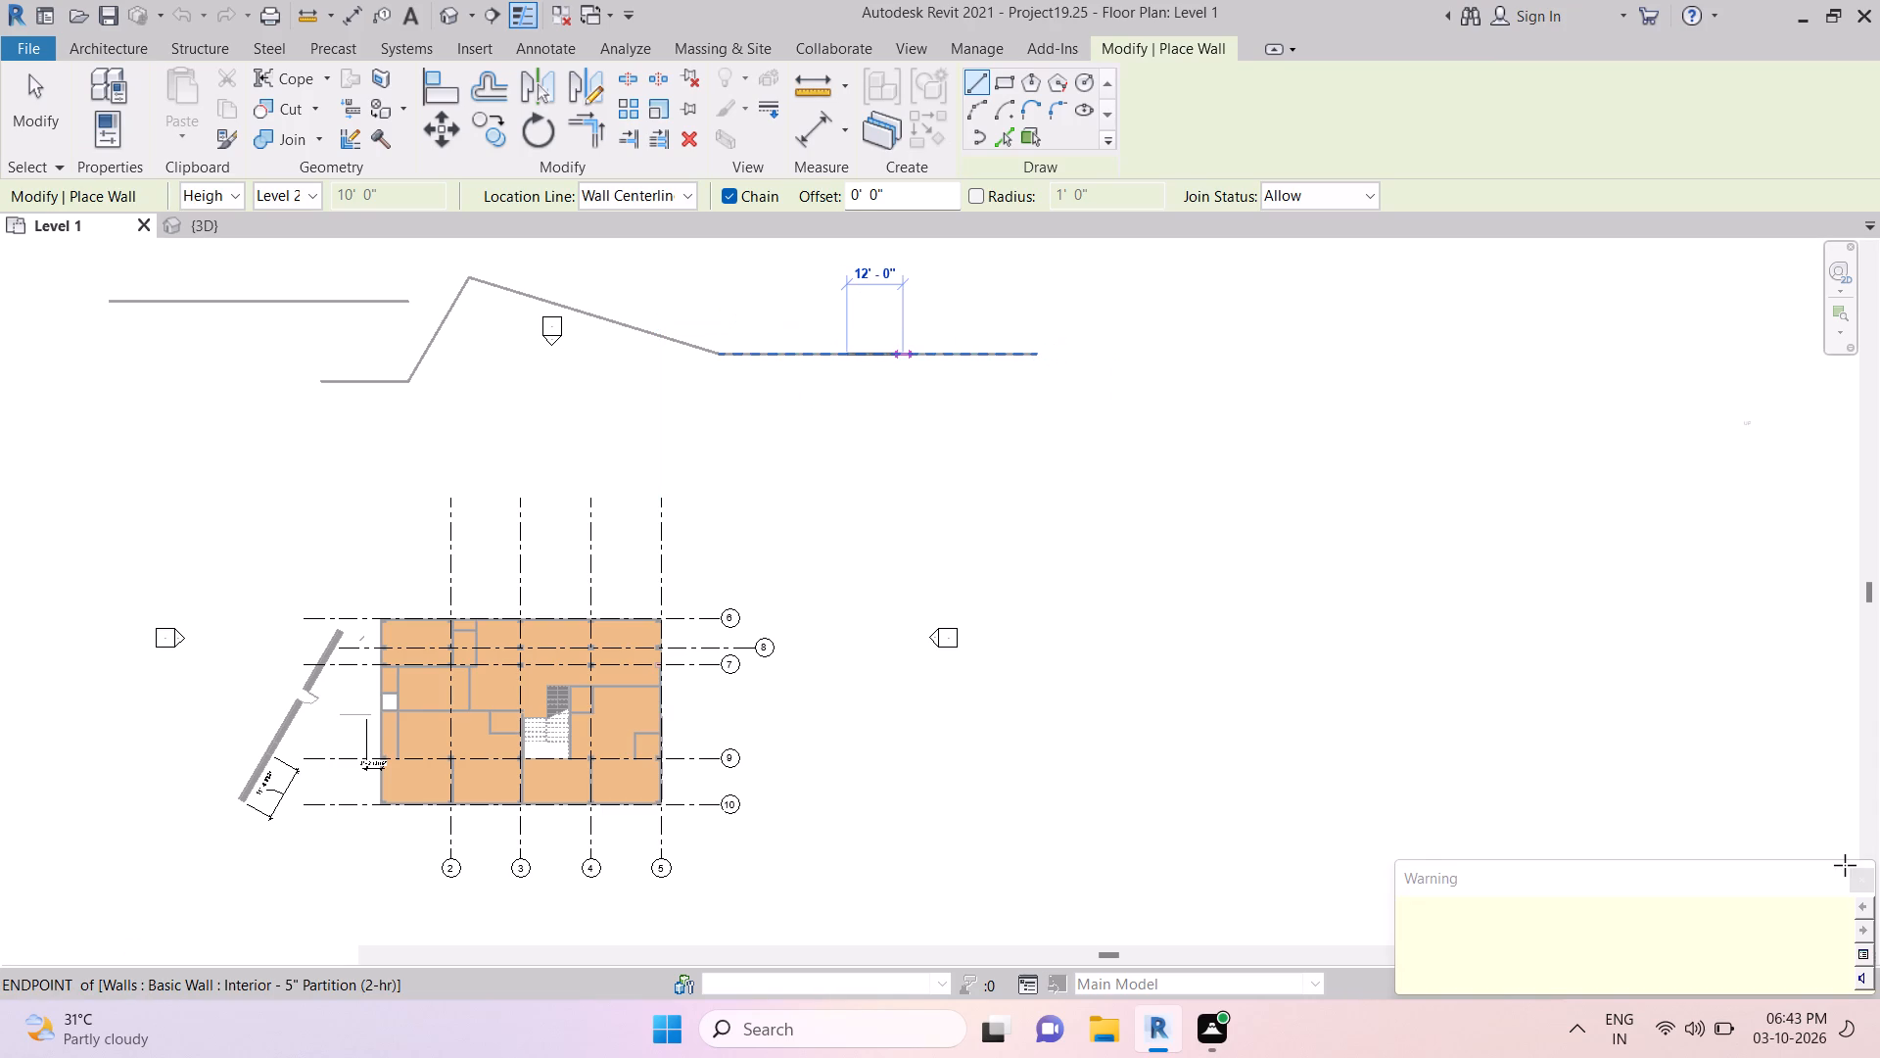
left_click(1875, 877)
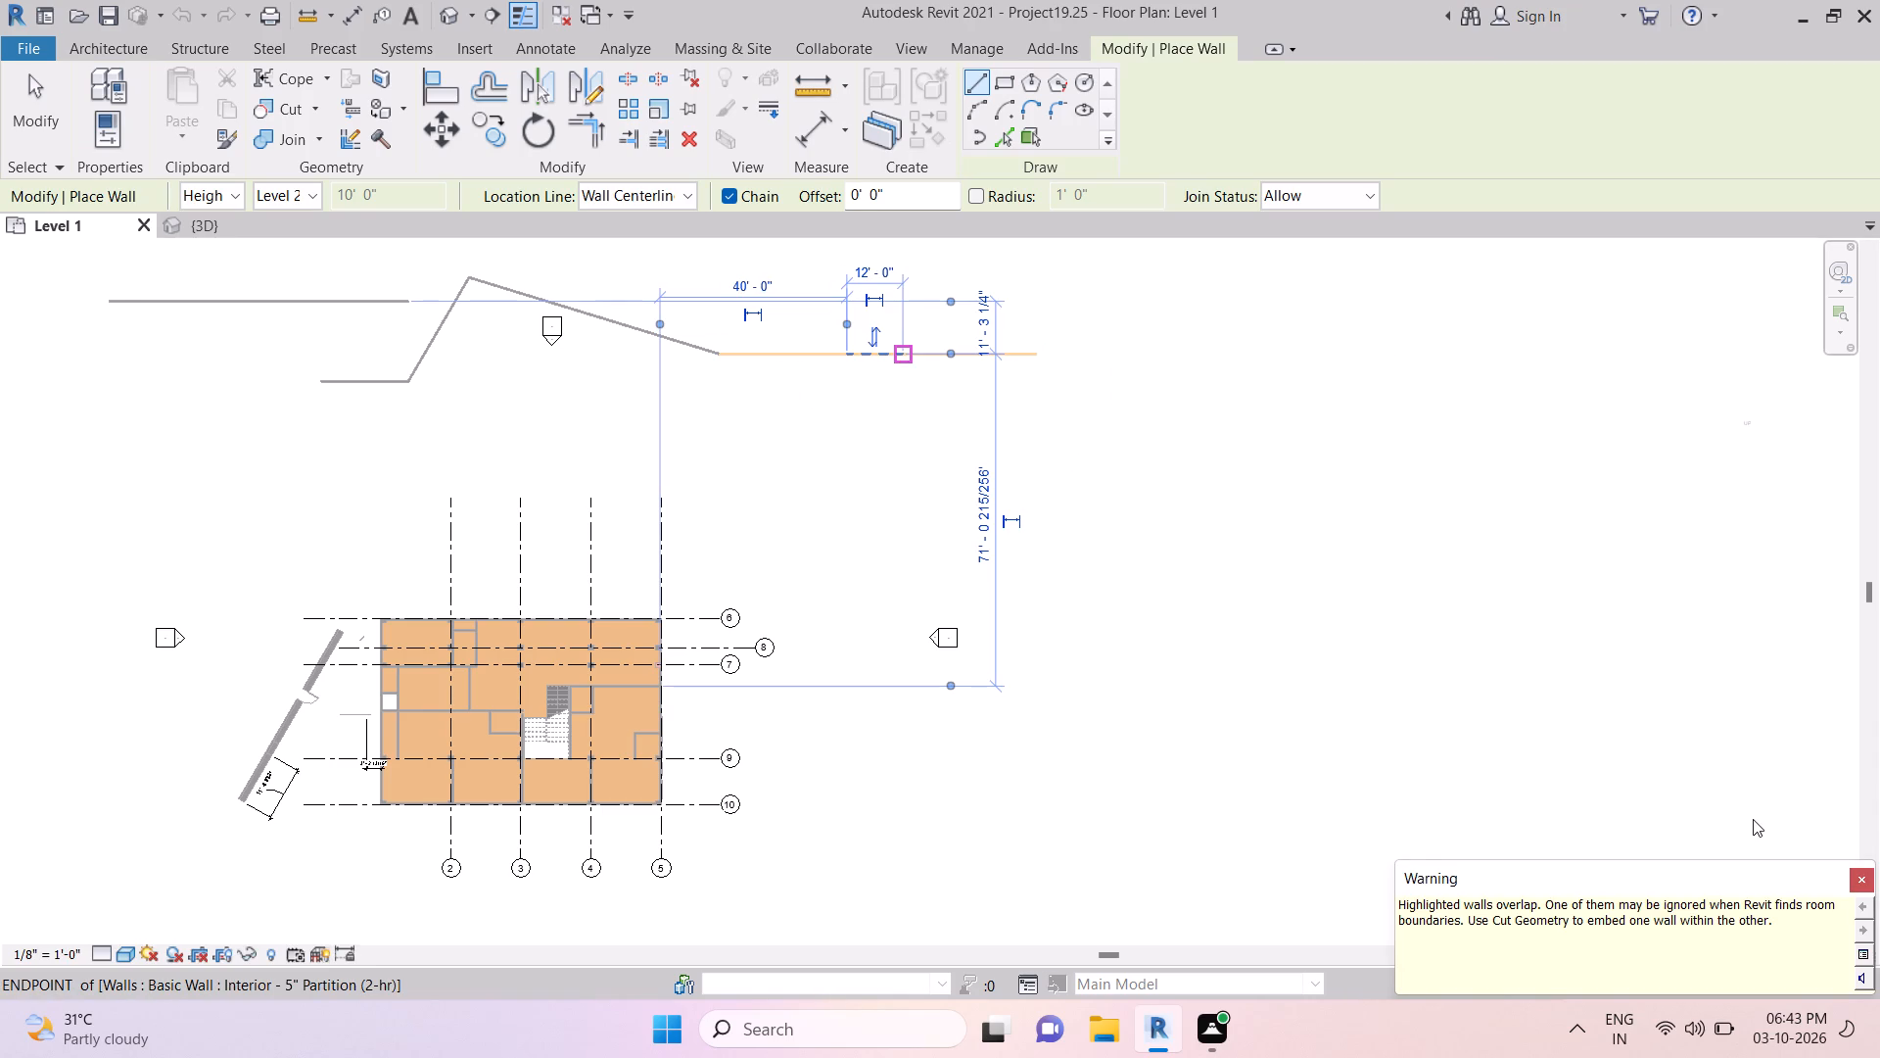
left_click(1867, 872)
Draw three chained walls in the empty area northeast of the building: a short angled one, an angled one about 16'-4", and a horizontal one 24'-0".
left_click(1194, 441)
left_click_drag(1204, 456, 1215, 477)
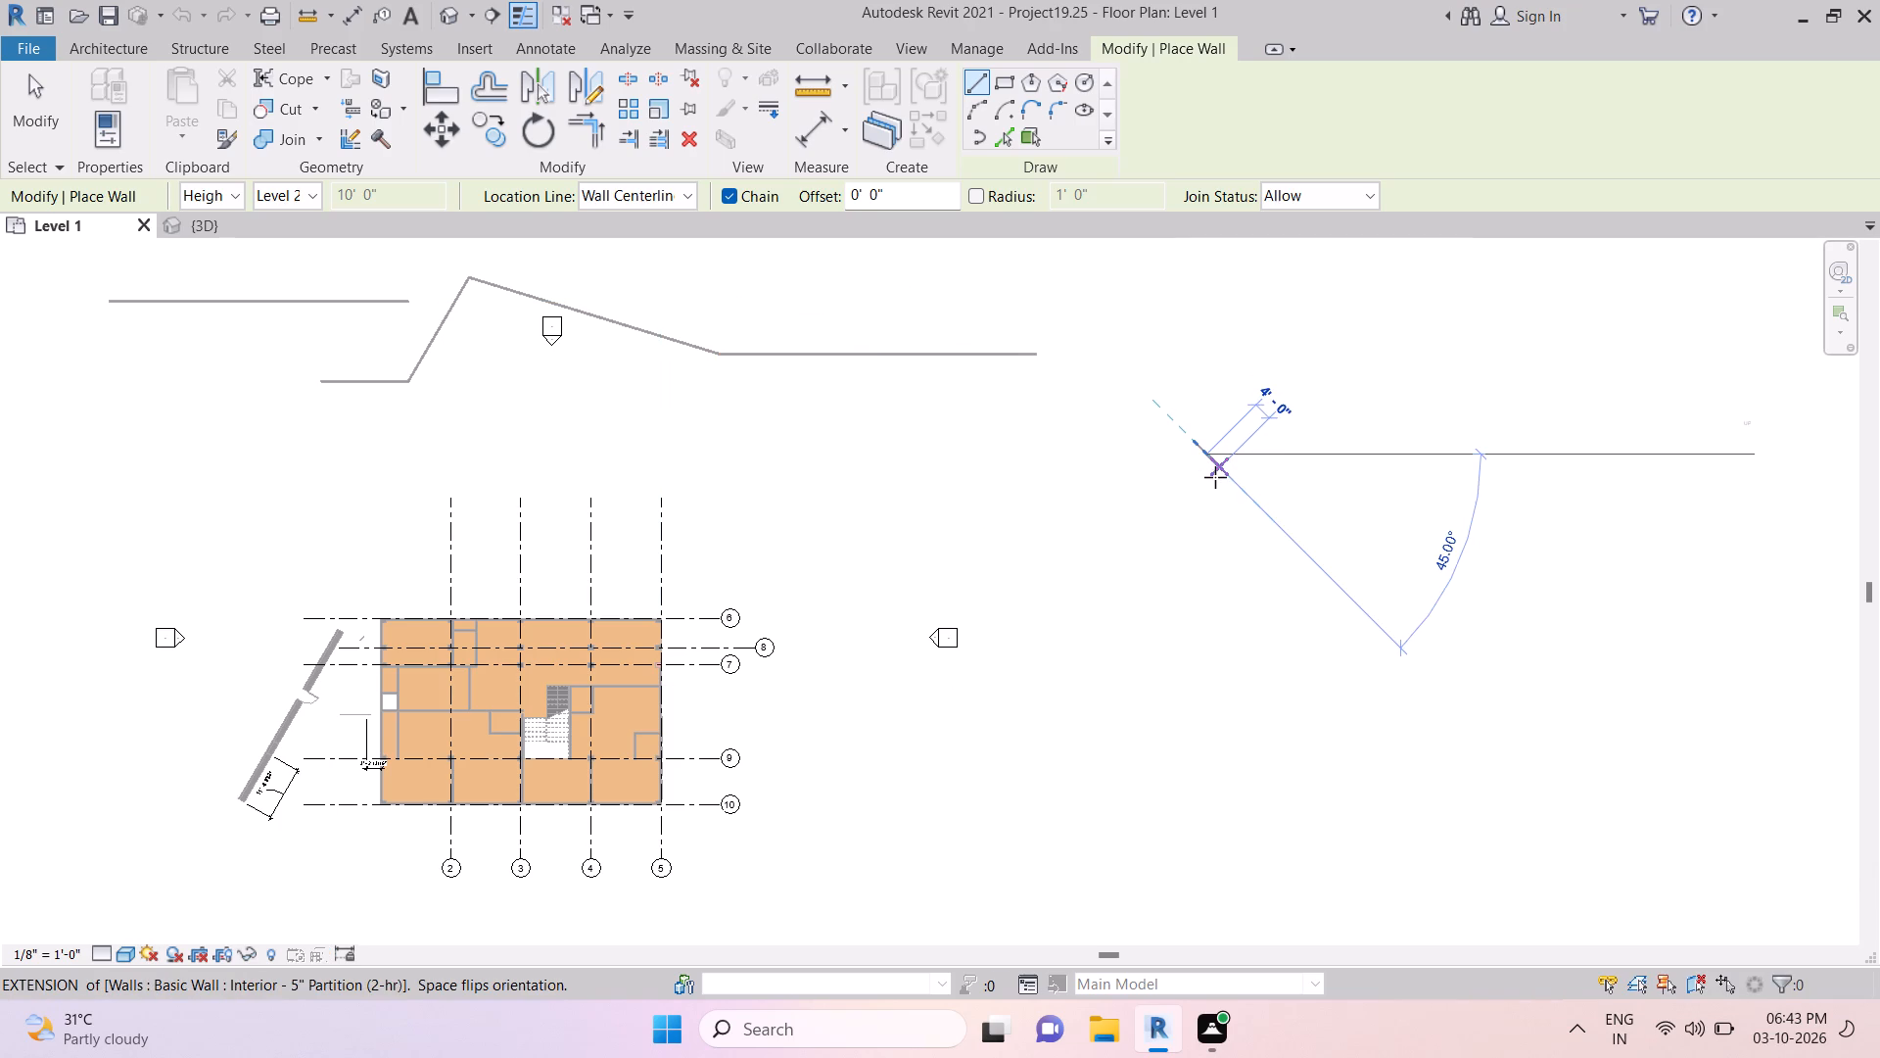
left_click_drag(1215, 477, 1066, 419)
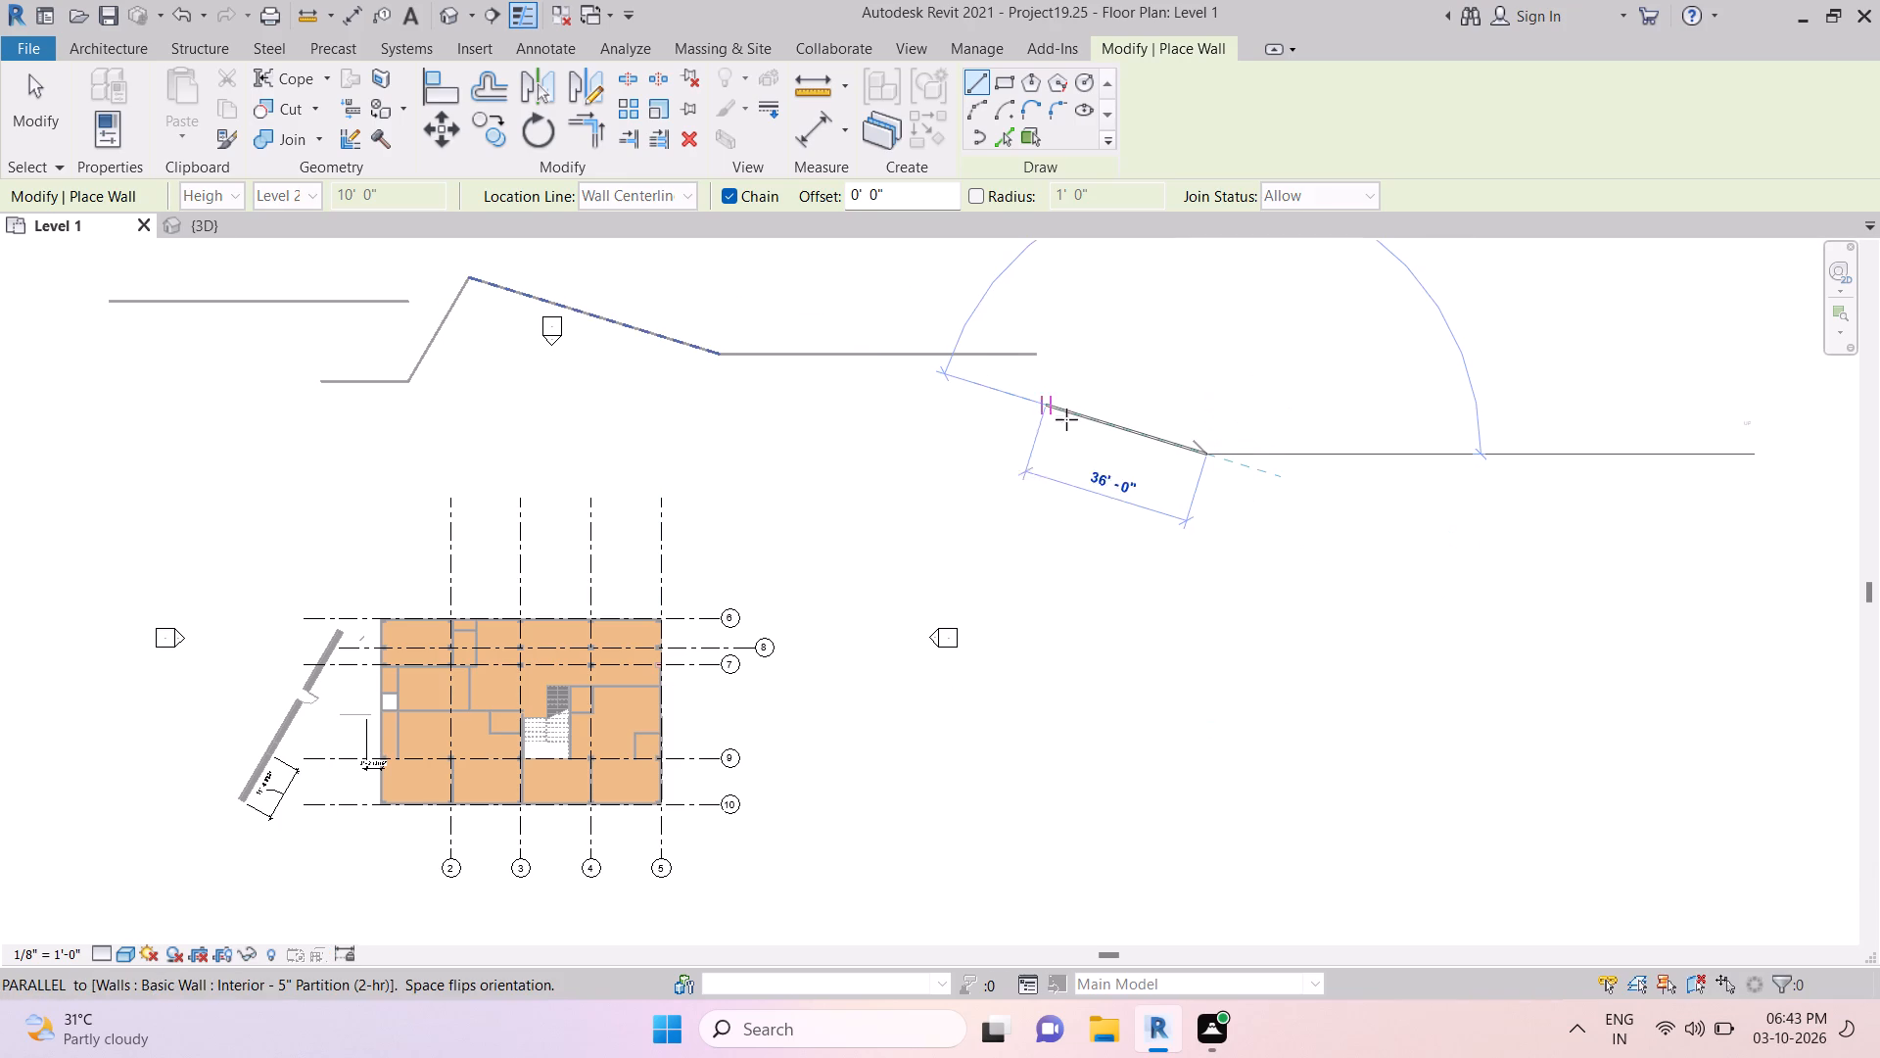
left_click_drag(1066, 419, 1149, 605)
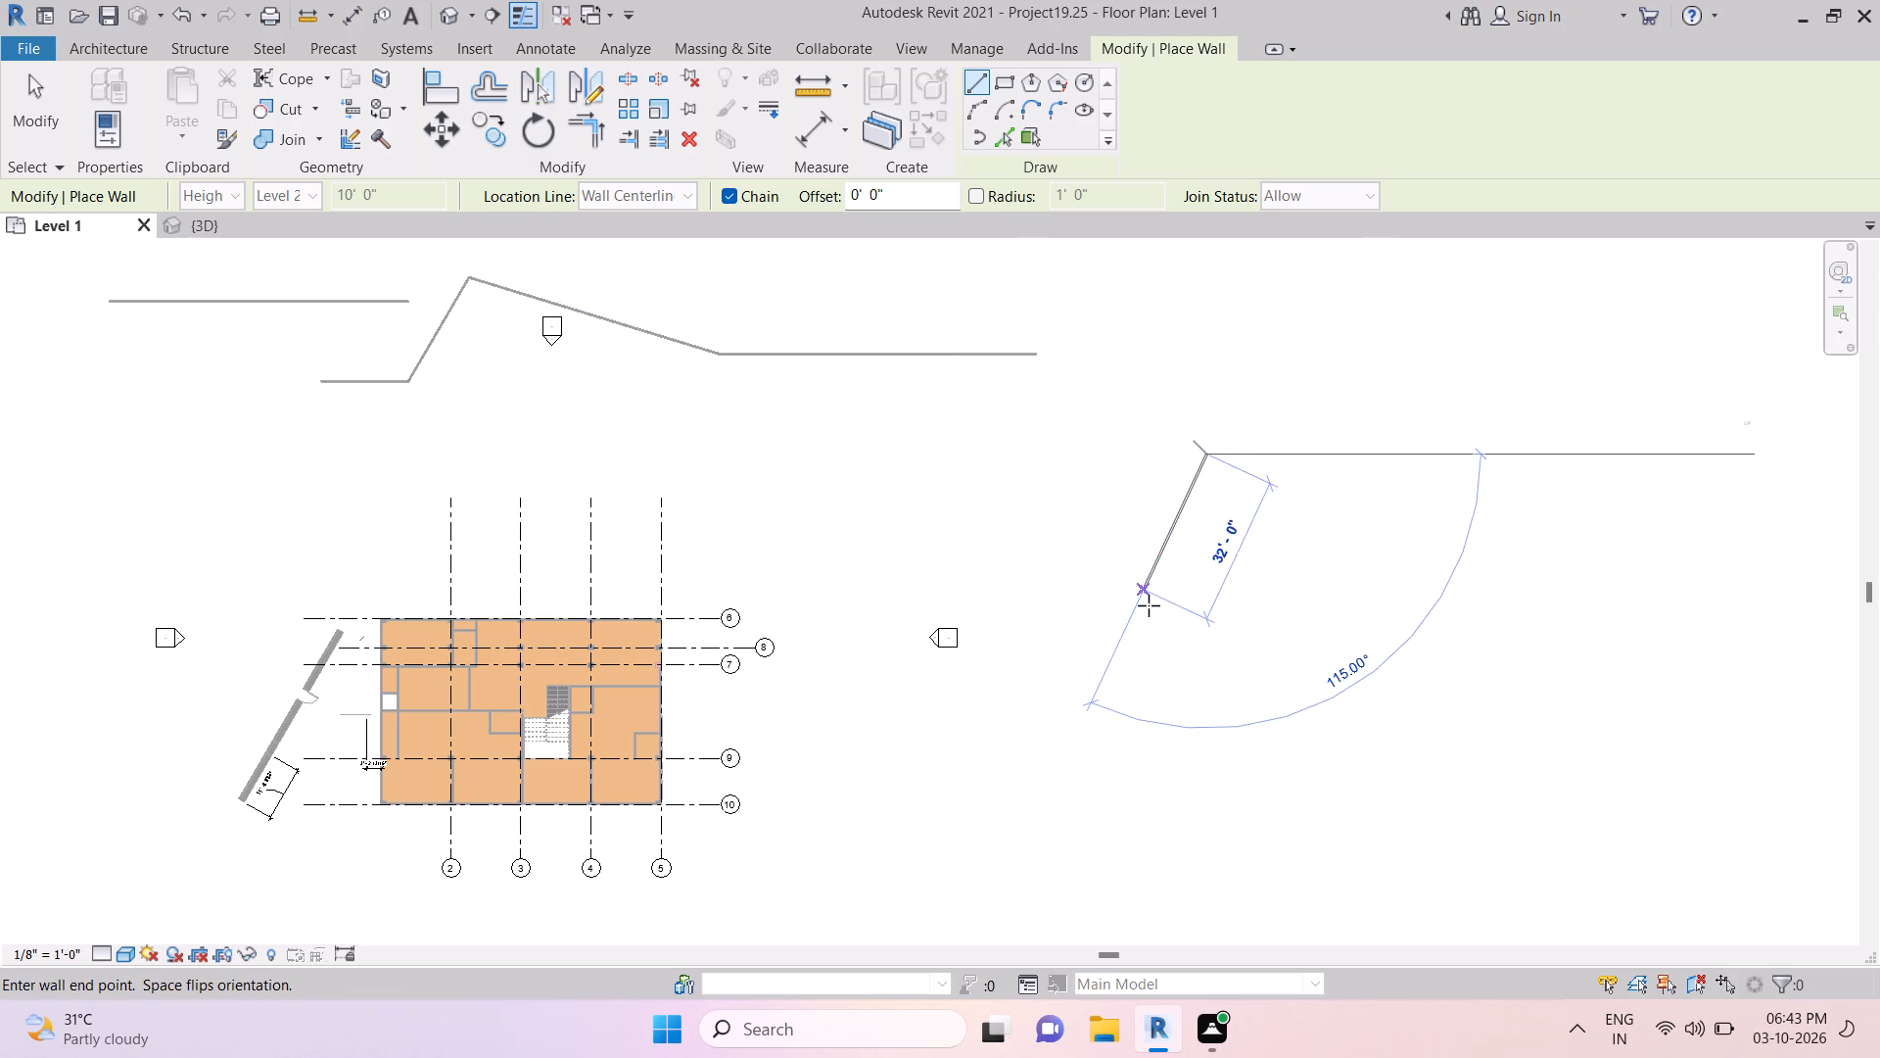
left_click_drag(1149, 605, 1274, 661)
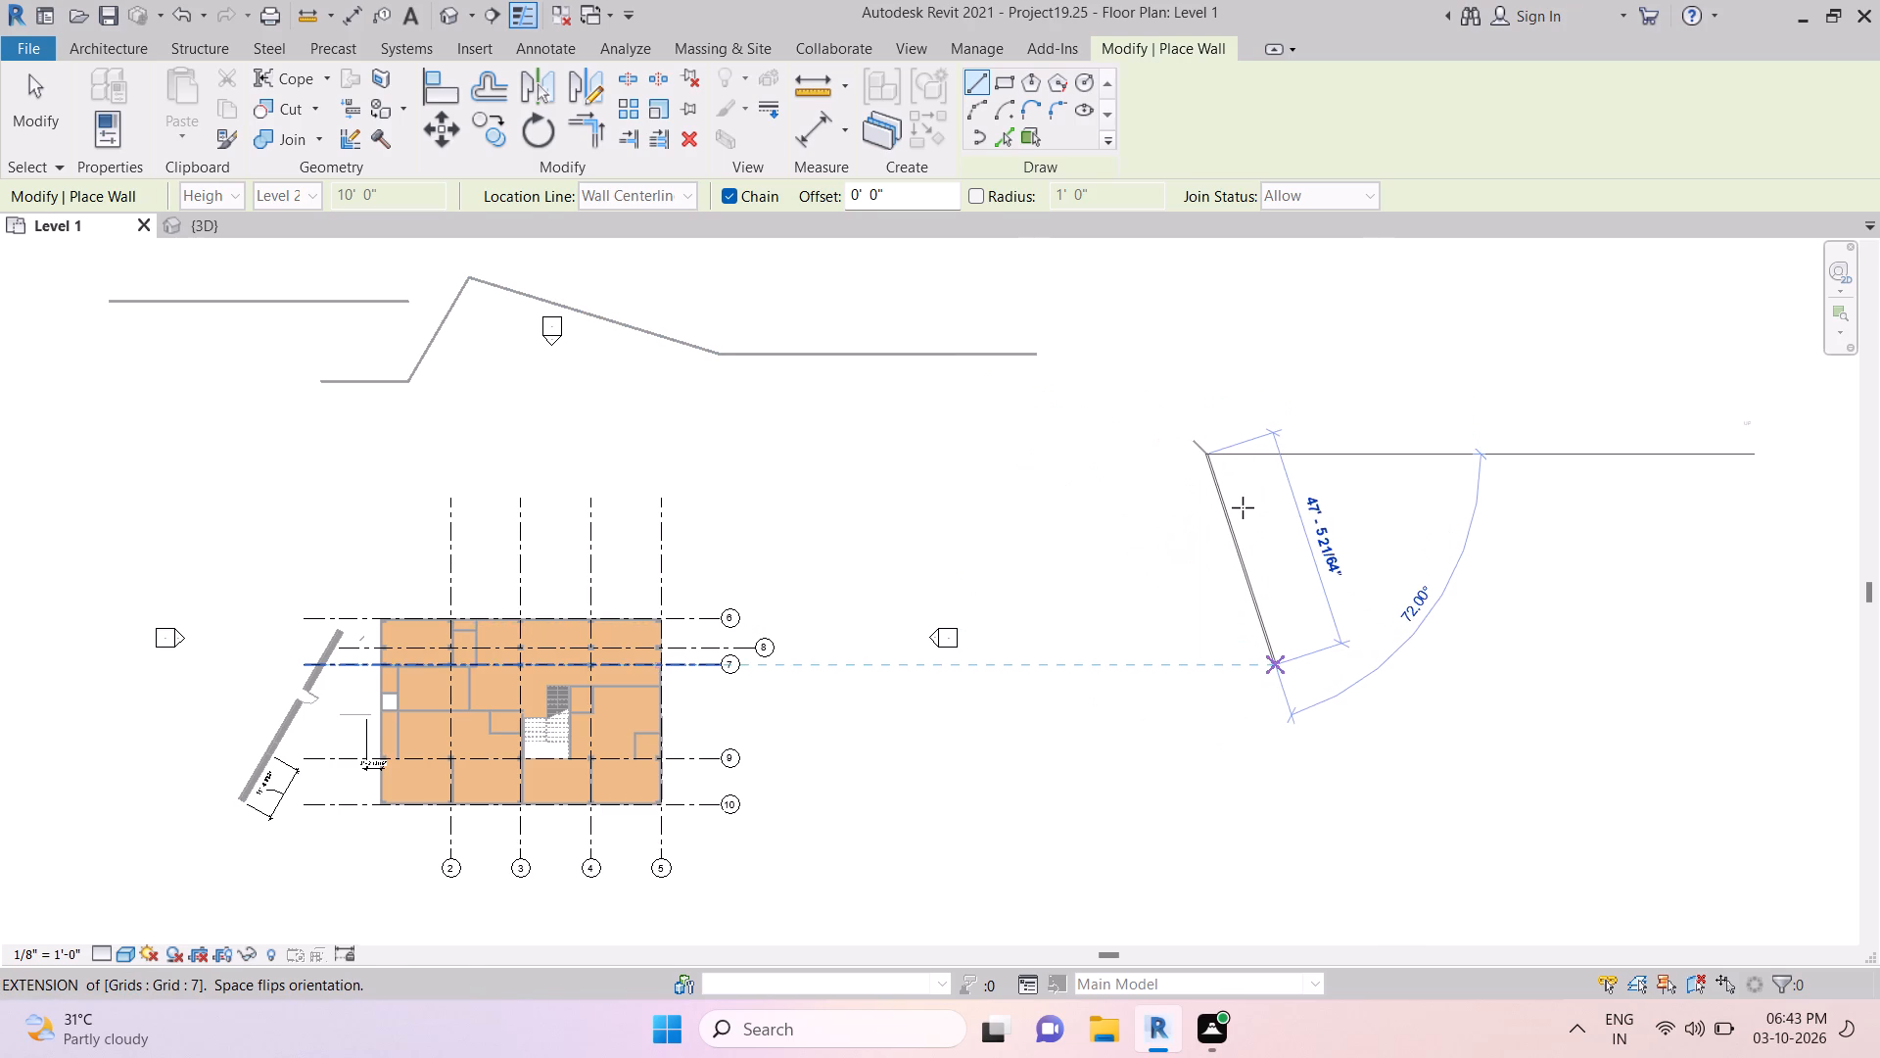
left_click(1244, 509)
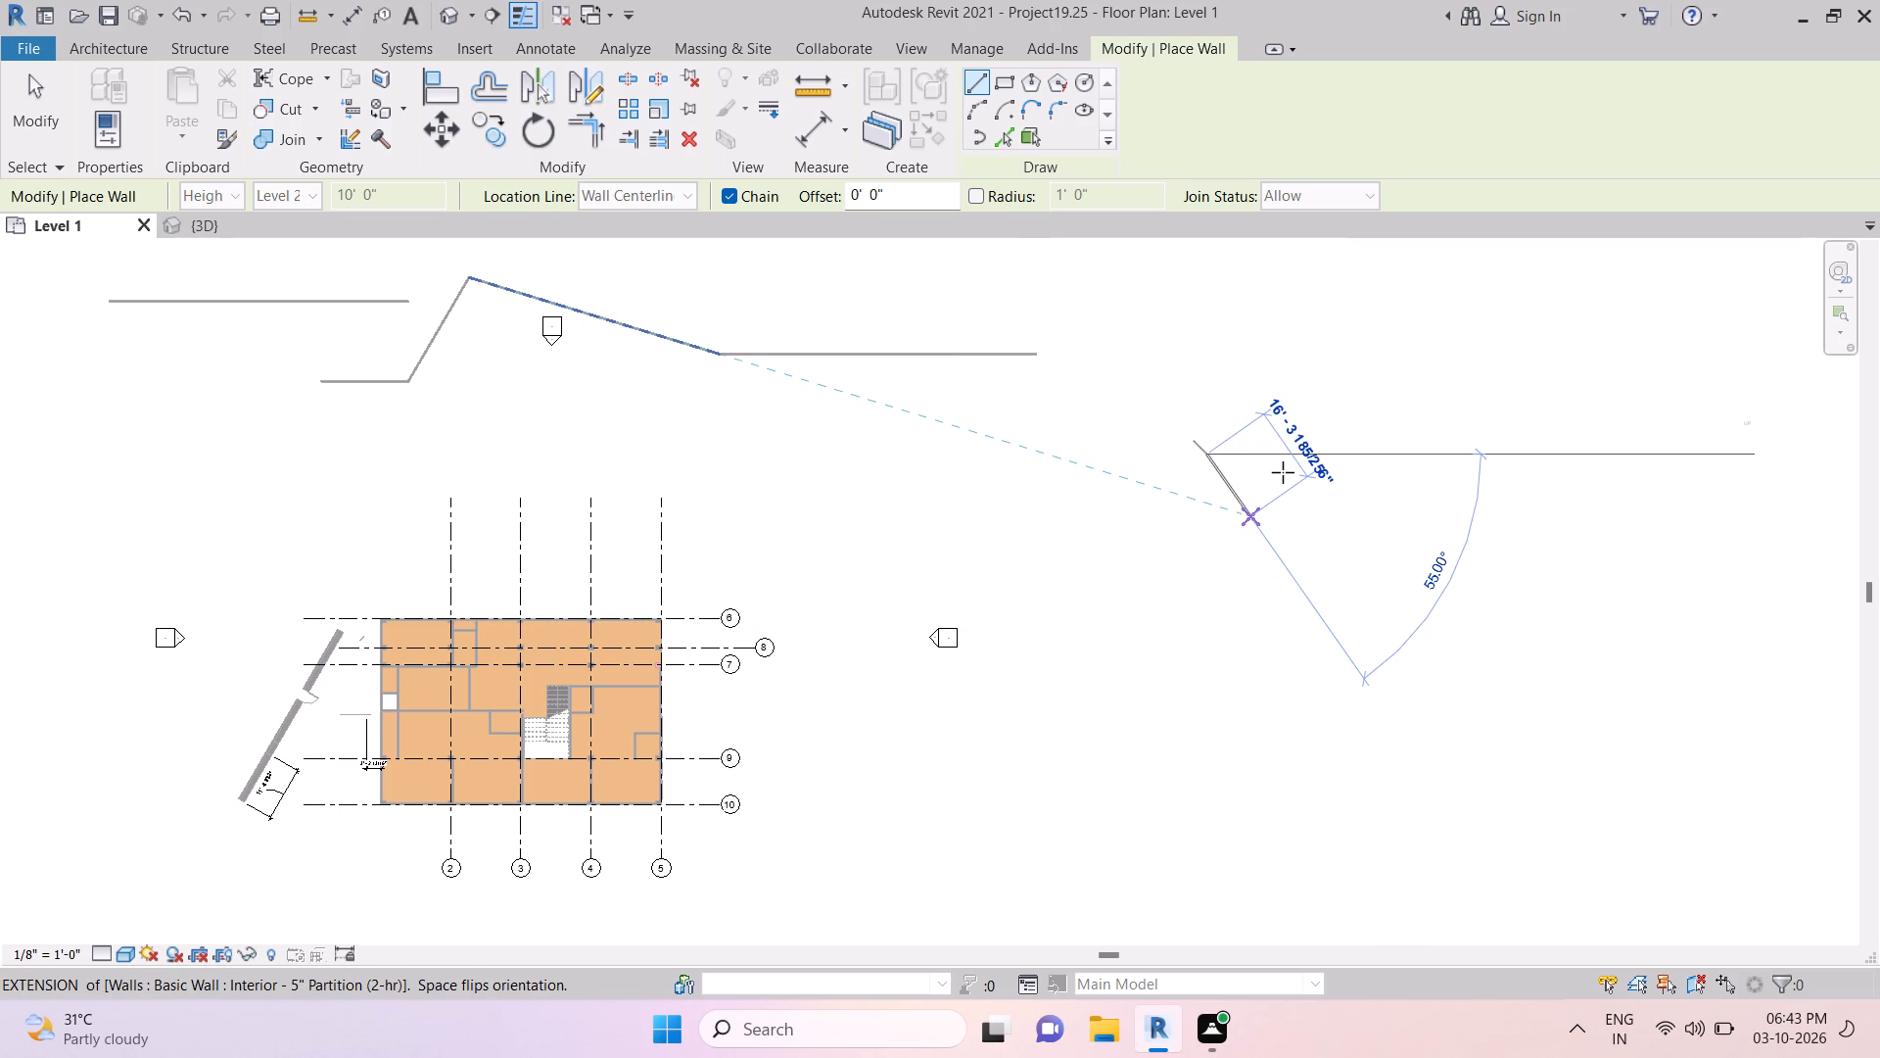
key("Return")
key("Return")
key("Return")
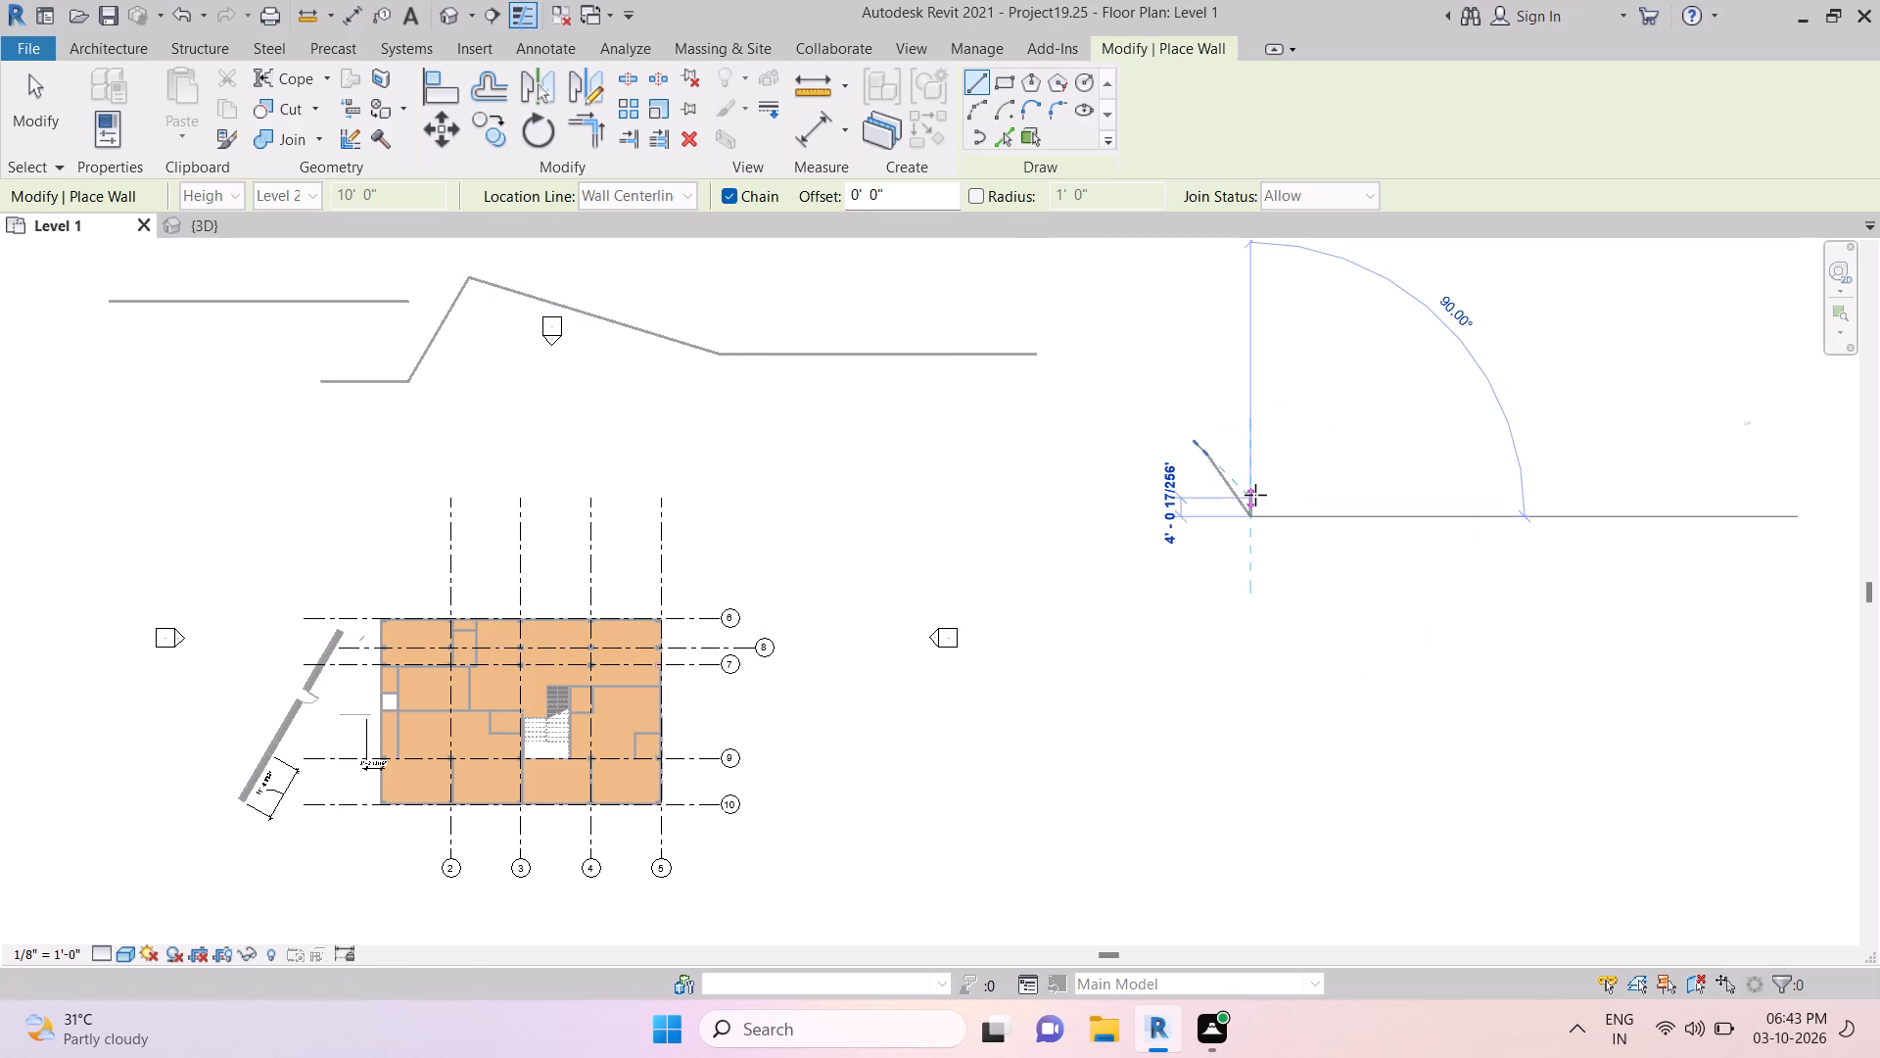
key("Return")
left_click_drag(1130, 526, 1154, 506)
left_click(1143, 515)
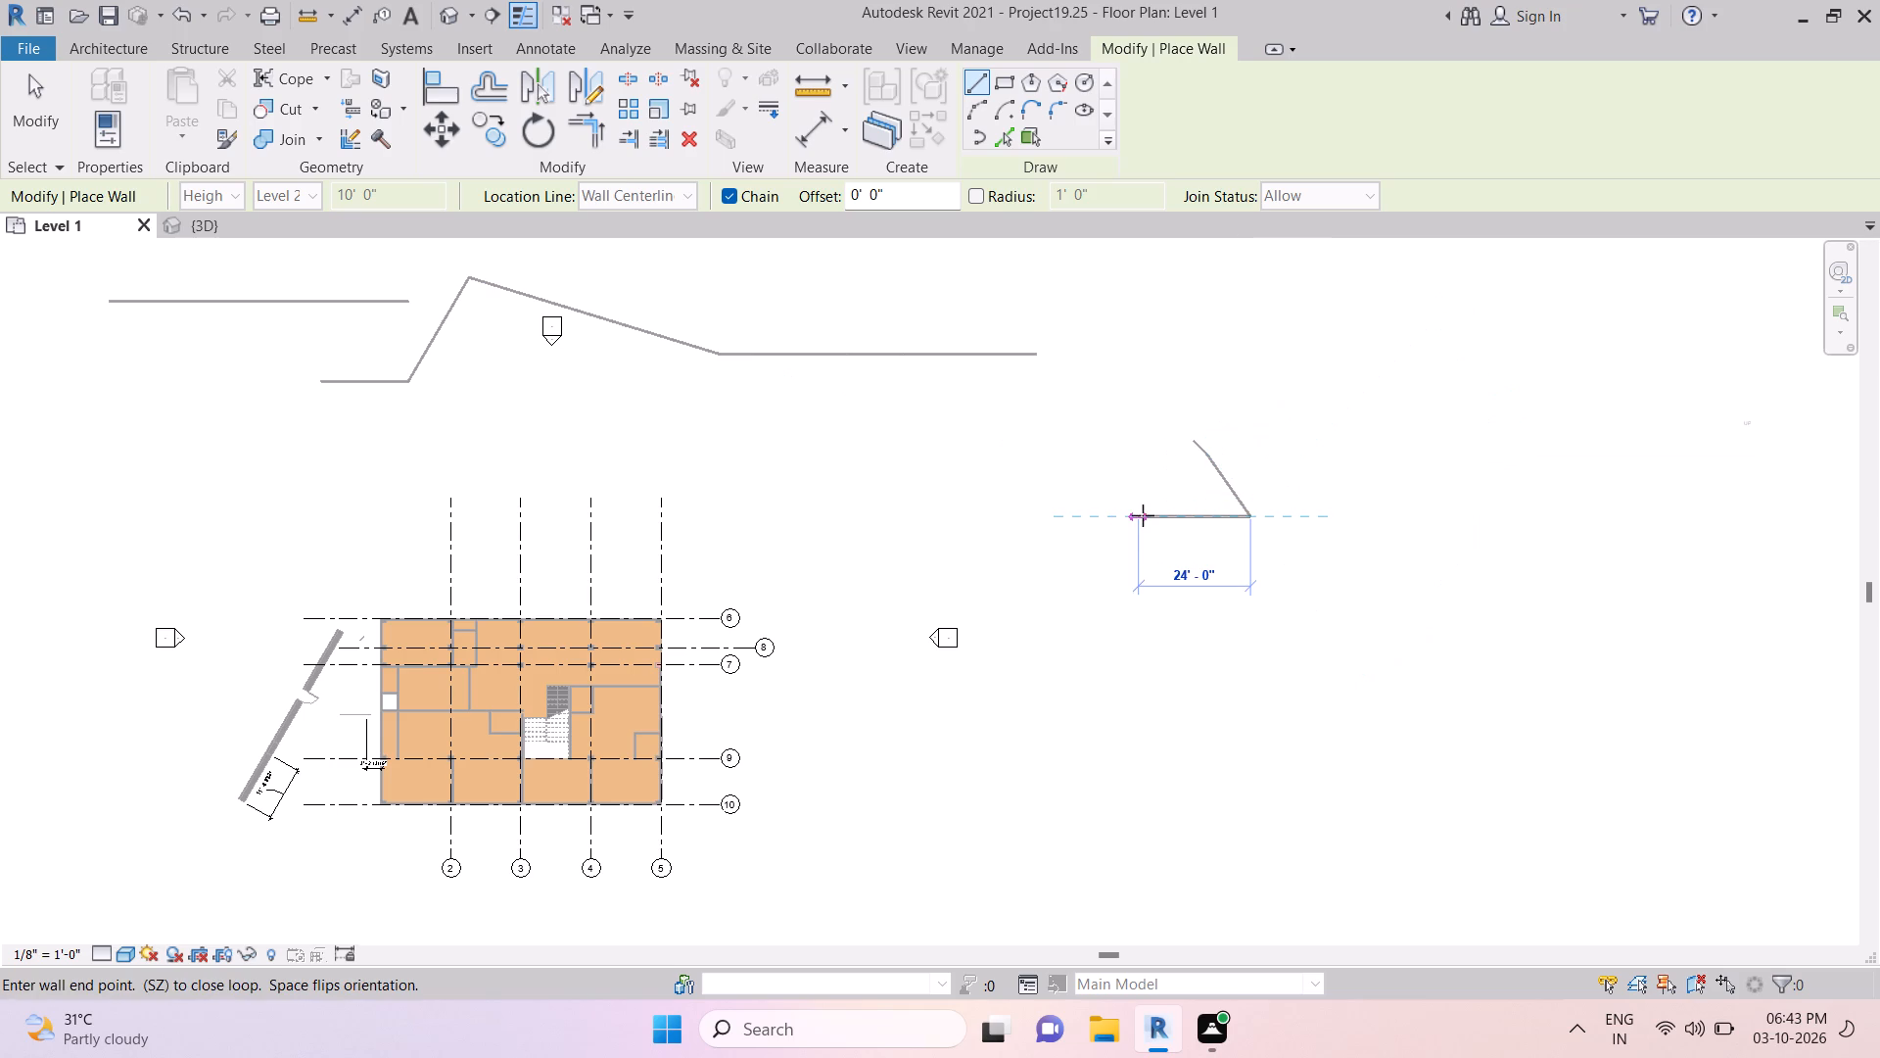
key("Return")
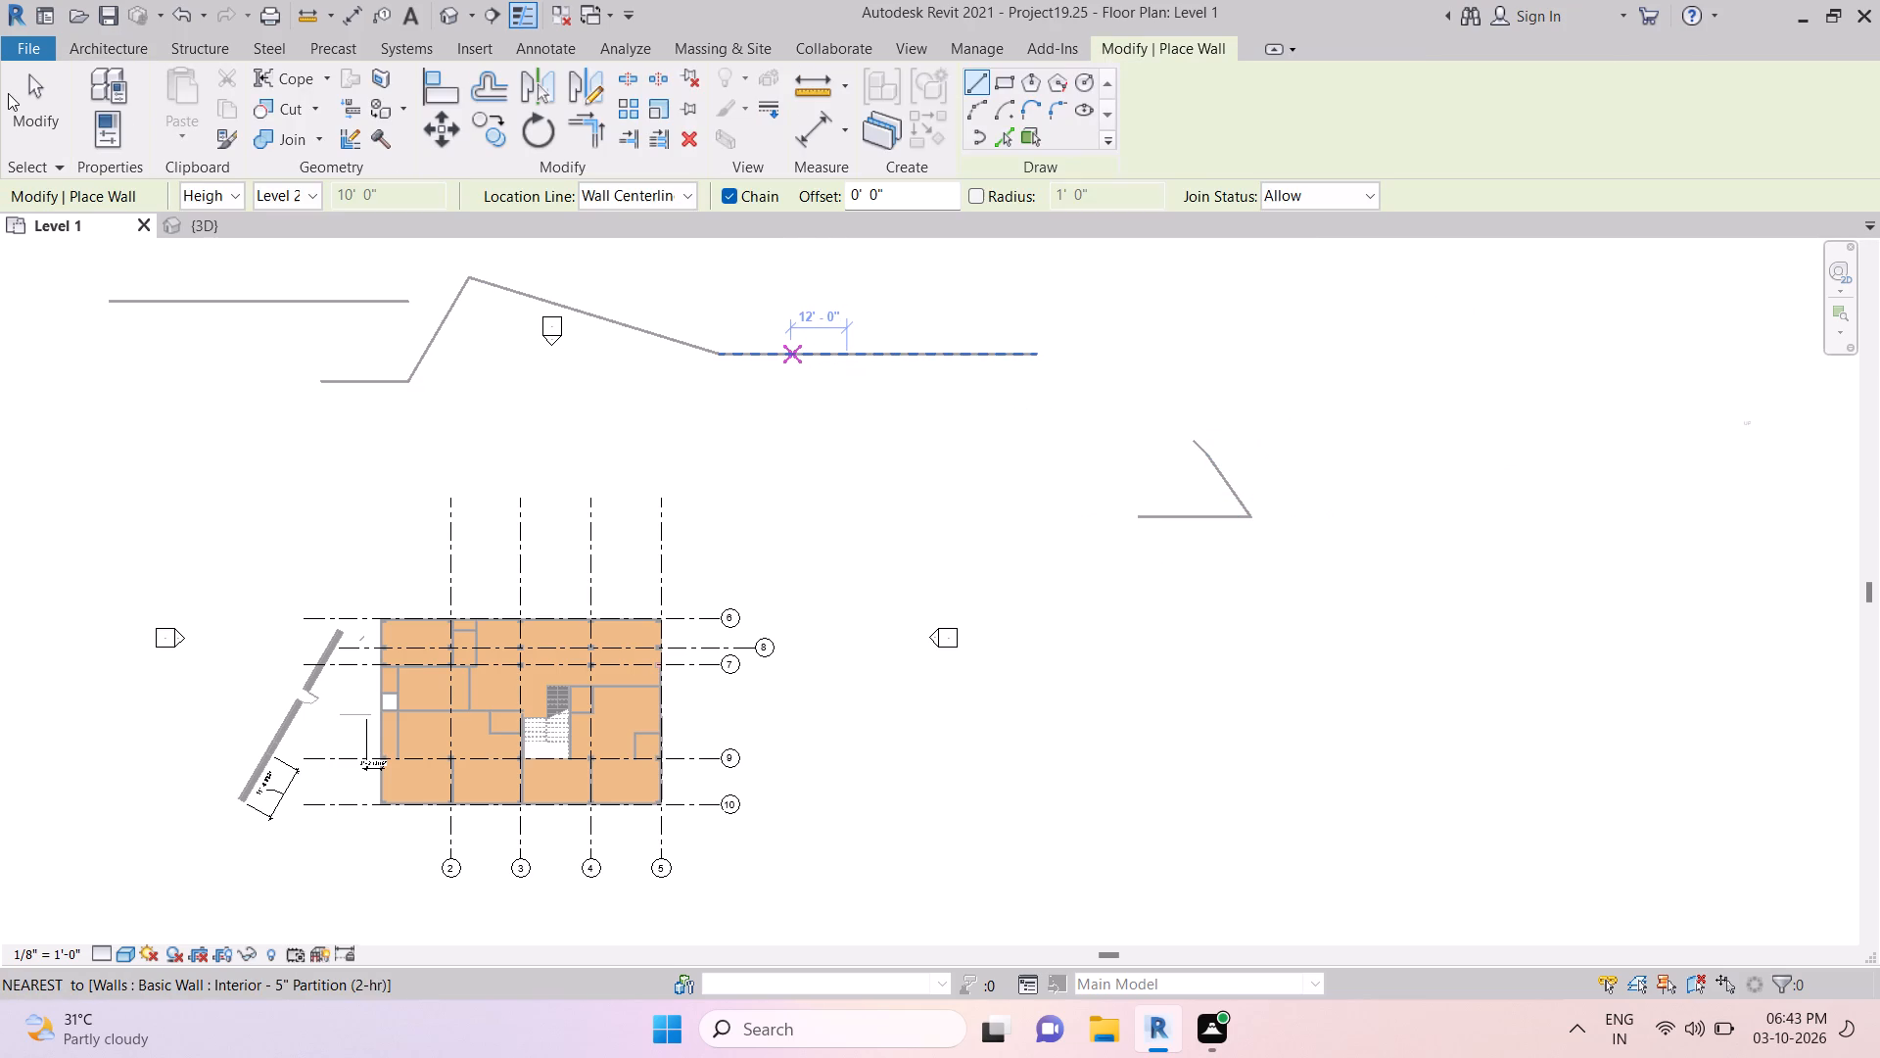
Place a door at the lower end of the sloping wall and another on the adjoining horizontal wall, 60'-0" from its far end.
left_click(114, 42)
left_click(154, 86)
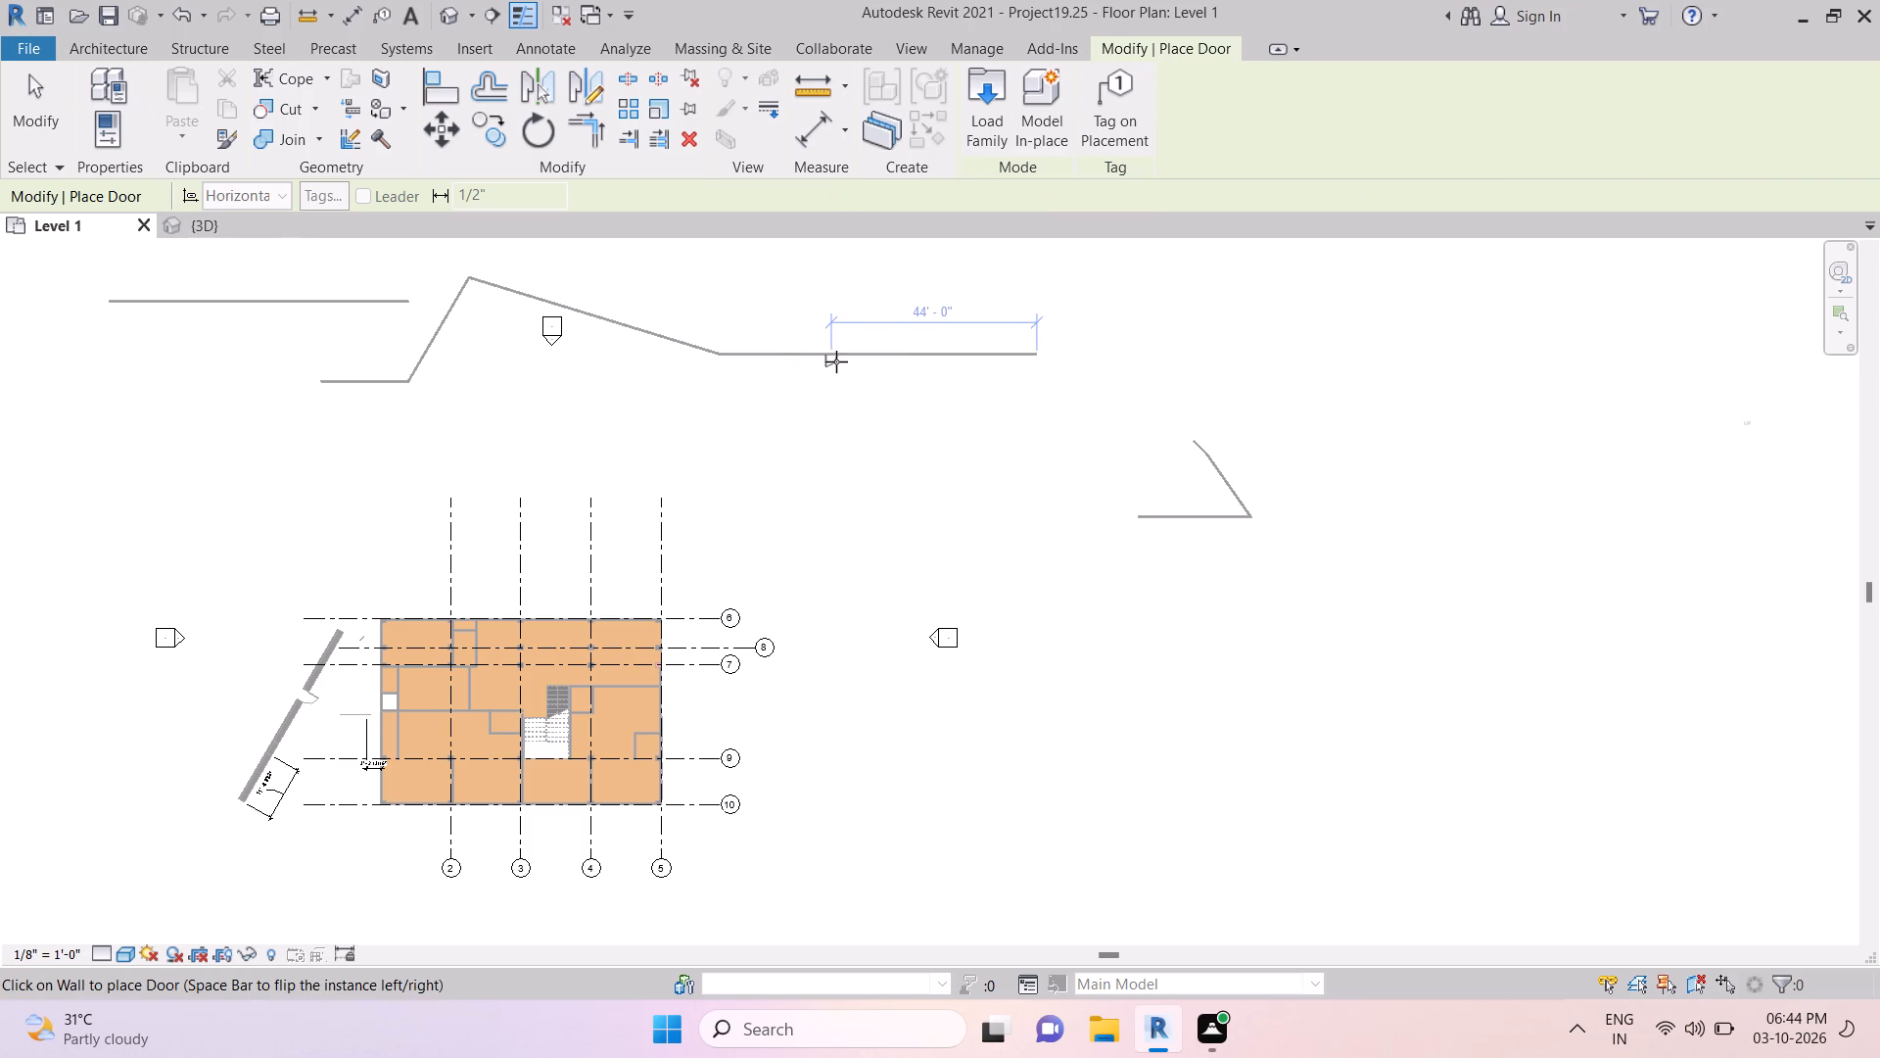
left_click(714, 357)
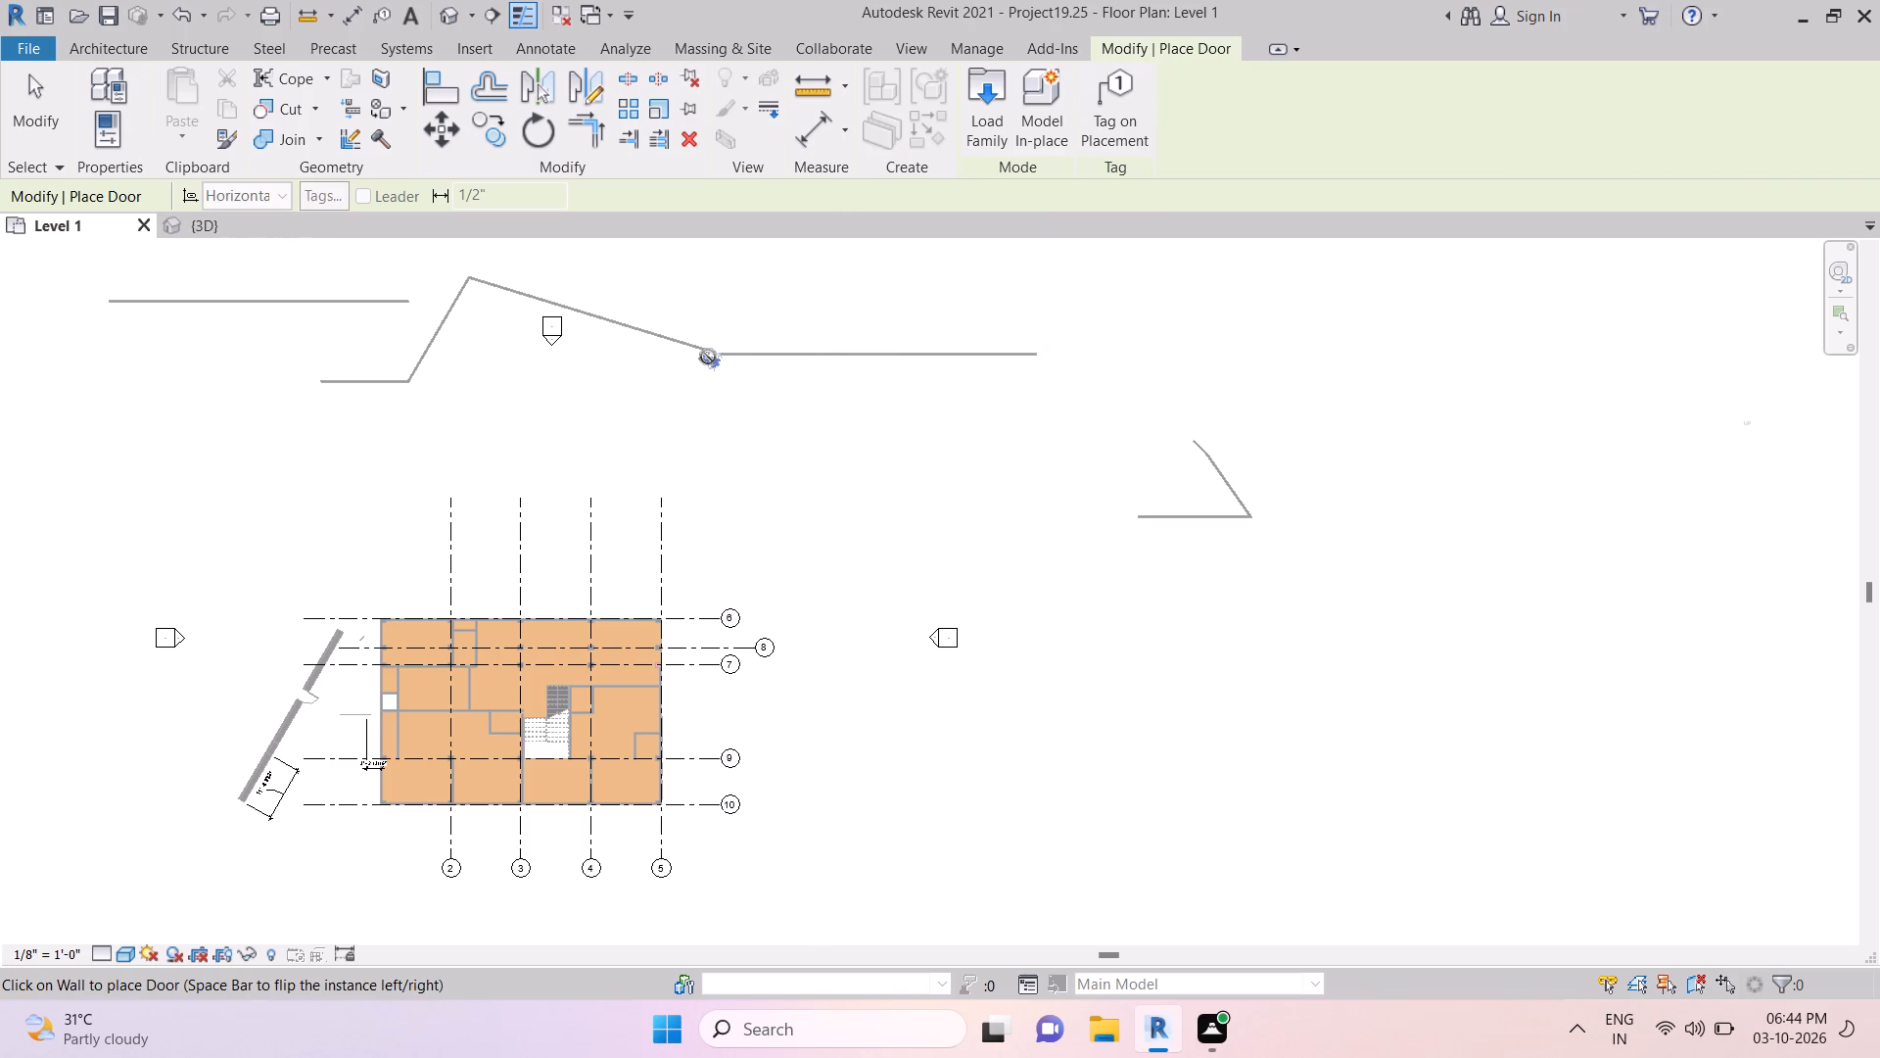
left_click(752, 352)
Try to place further doors at the corner where the sloping wall meets the long horizontal wall.
left_click(716, 352)
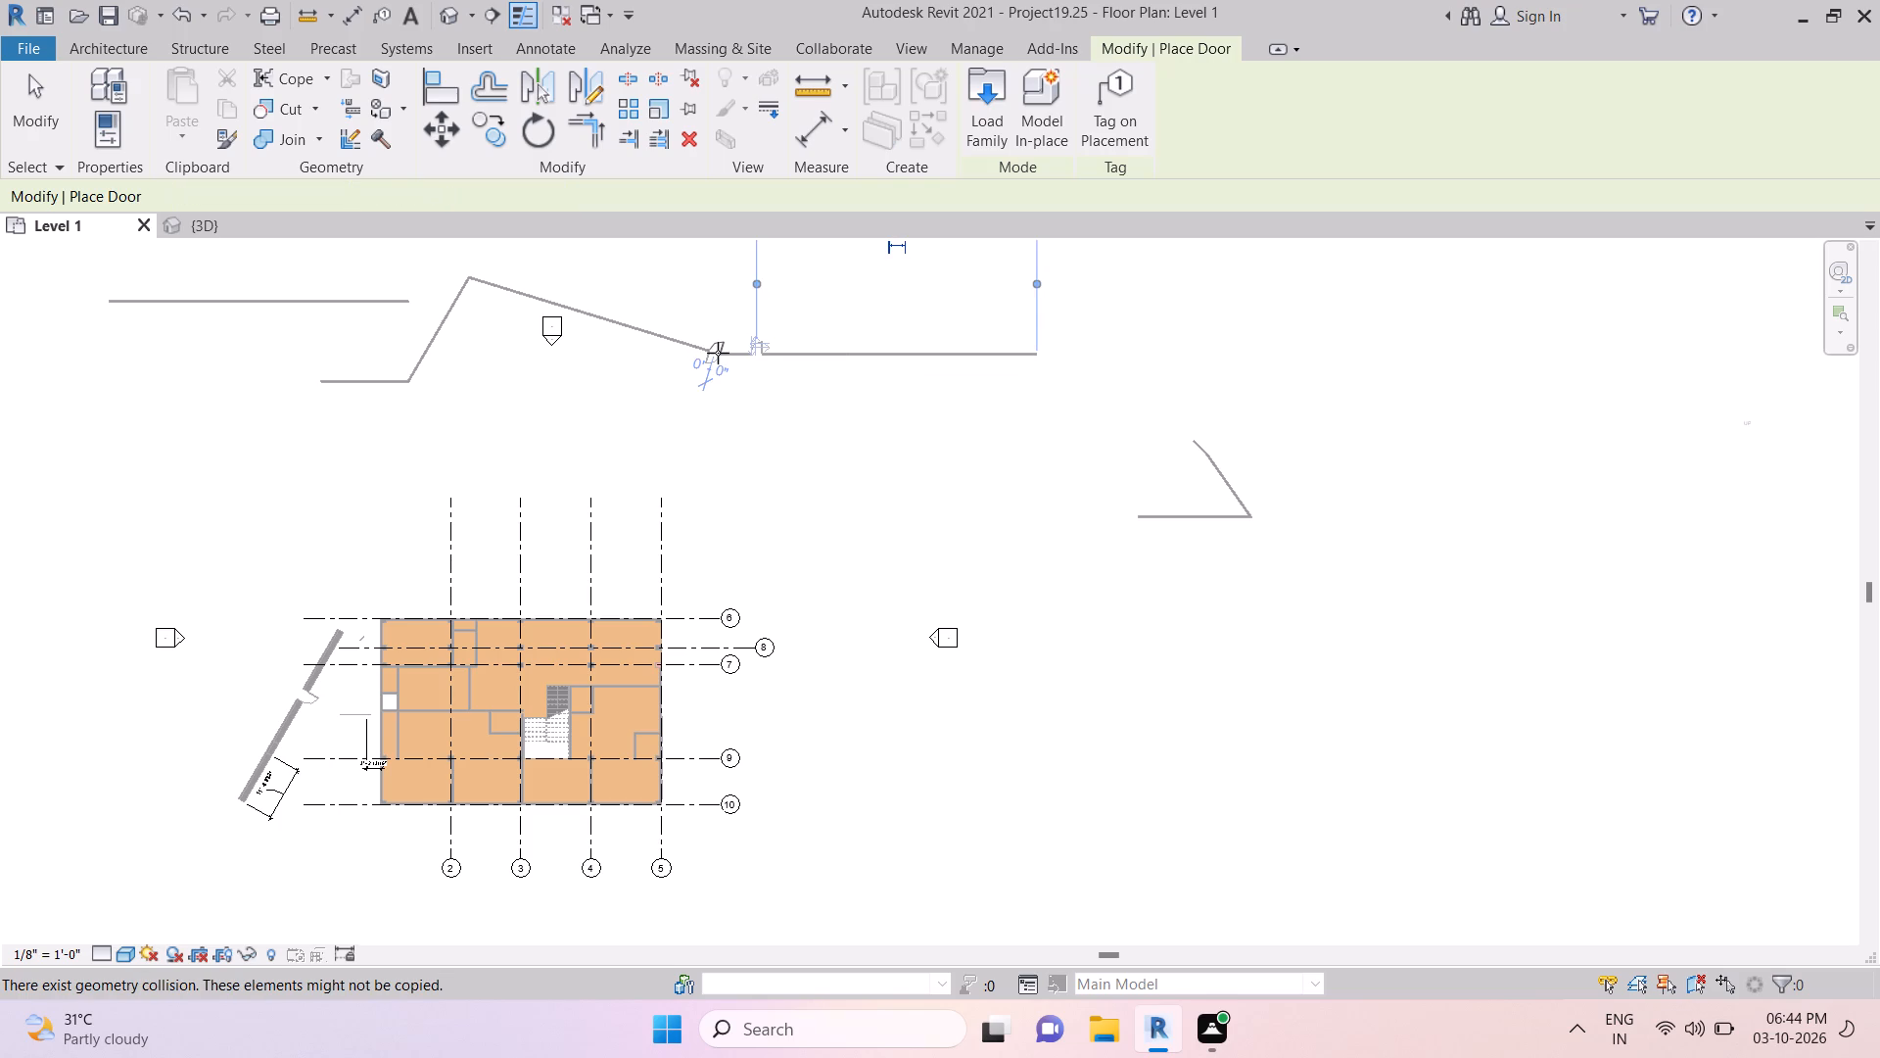
left_click(718, 353)
key("Return")
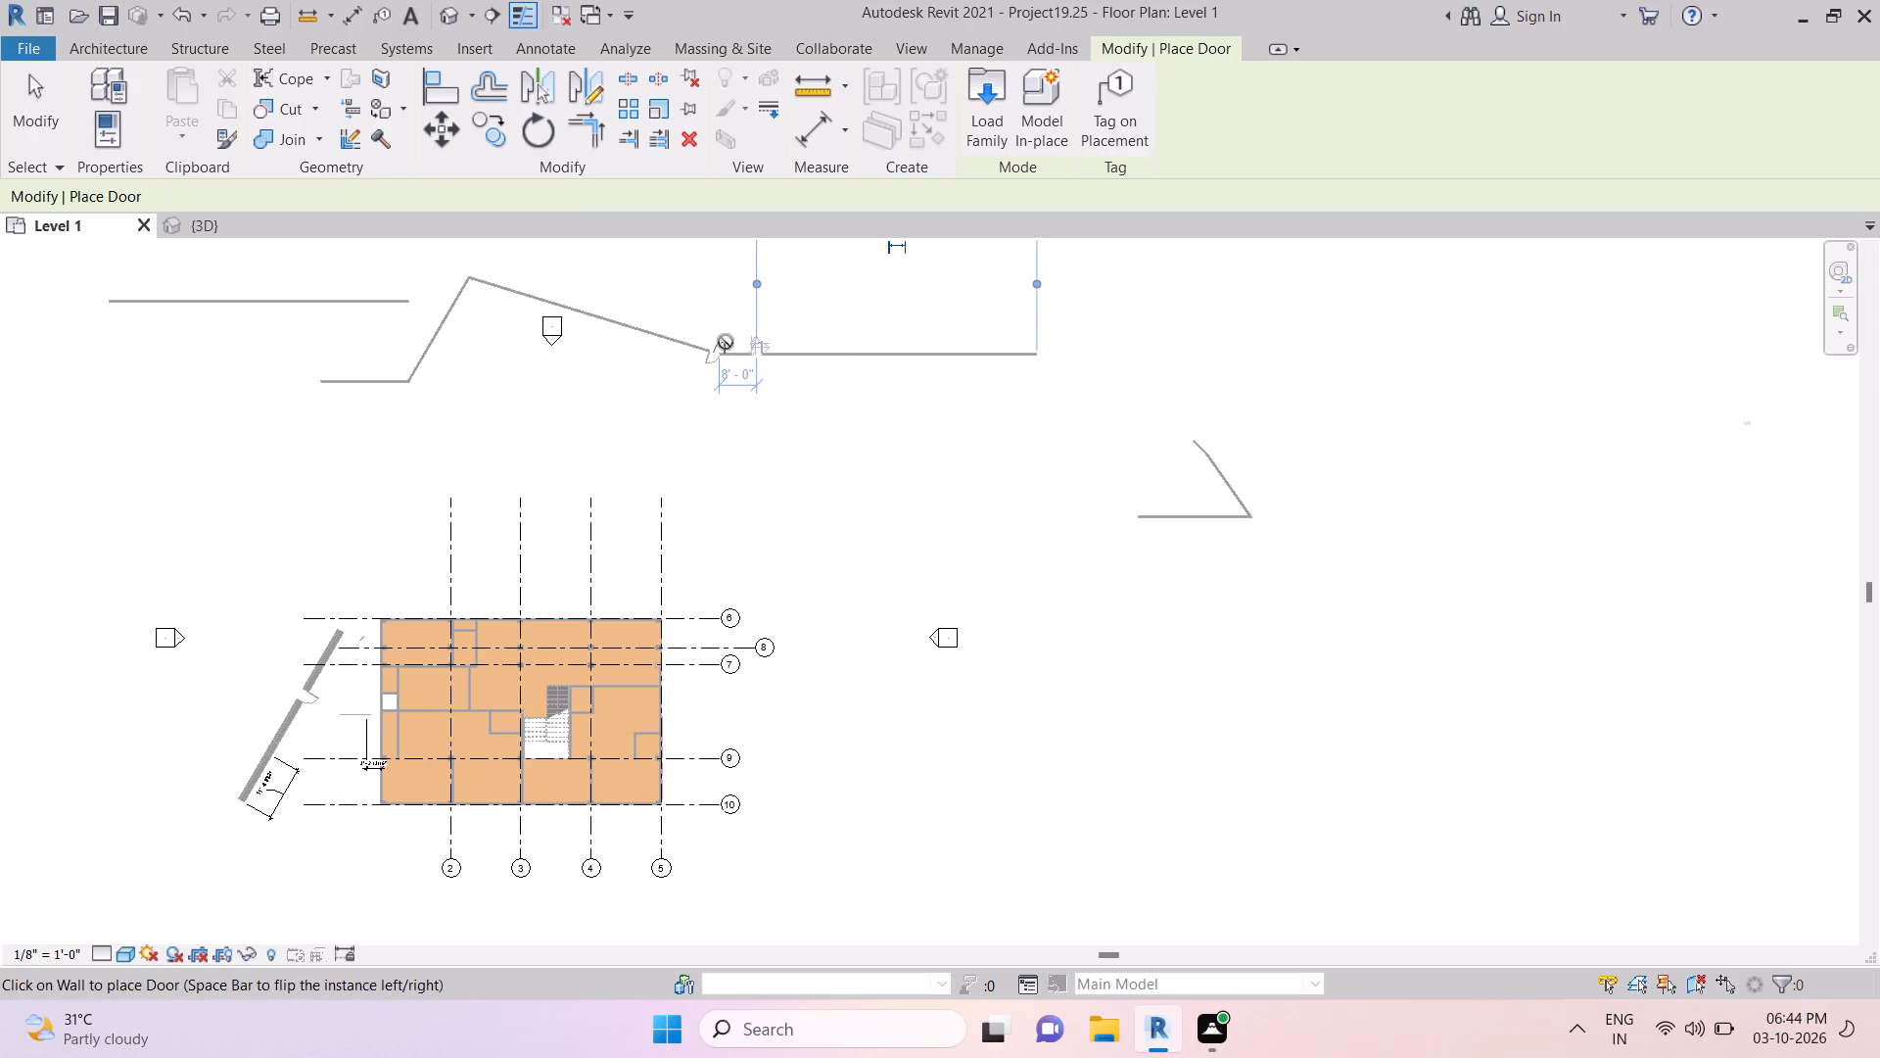
key("Return")
key("Return")
key("Return")
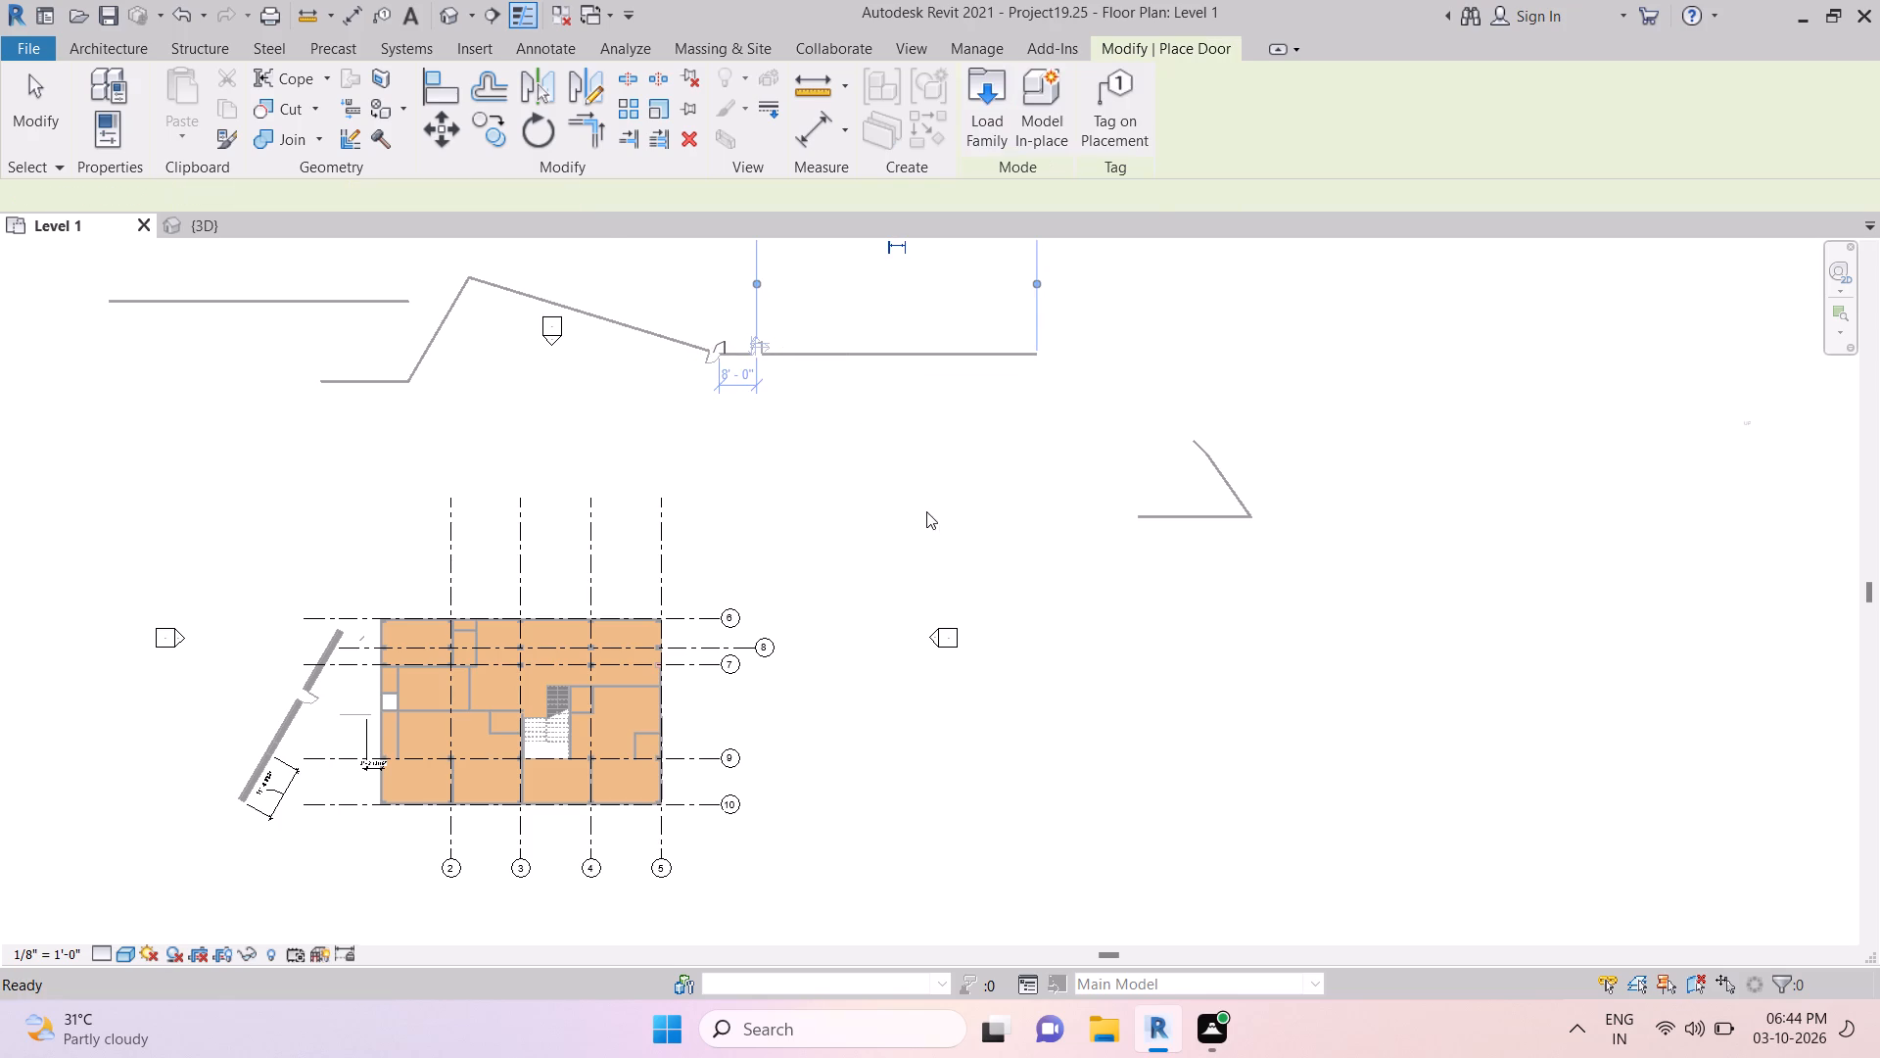
left_click(711, 351)
key("Return")
key("Return")
key("Return")
key("Return")
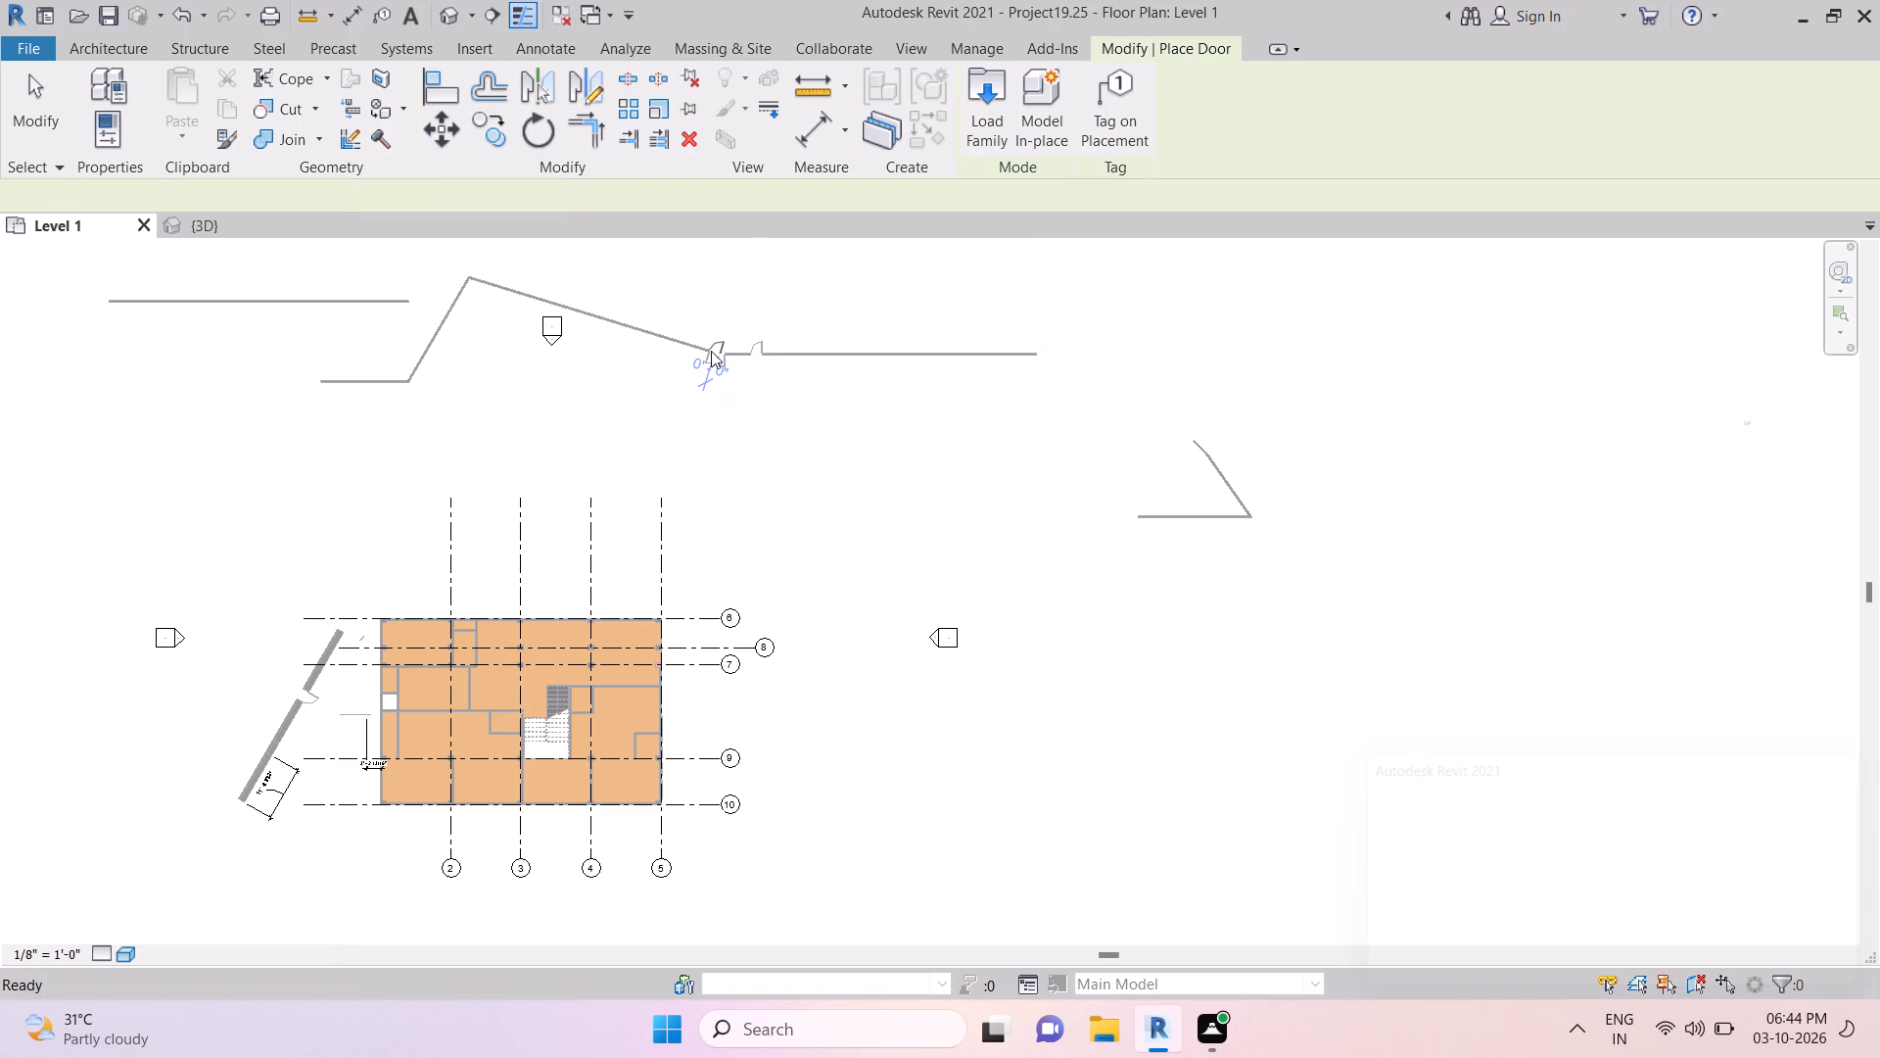
key("Return")
key("Return")
key("Return")
key("Return")
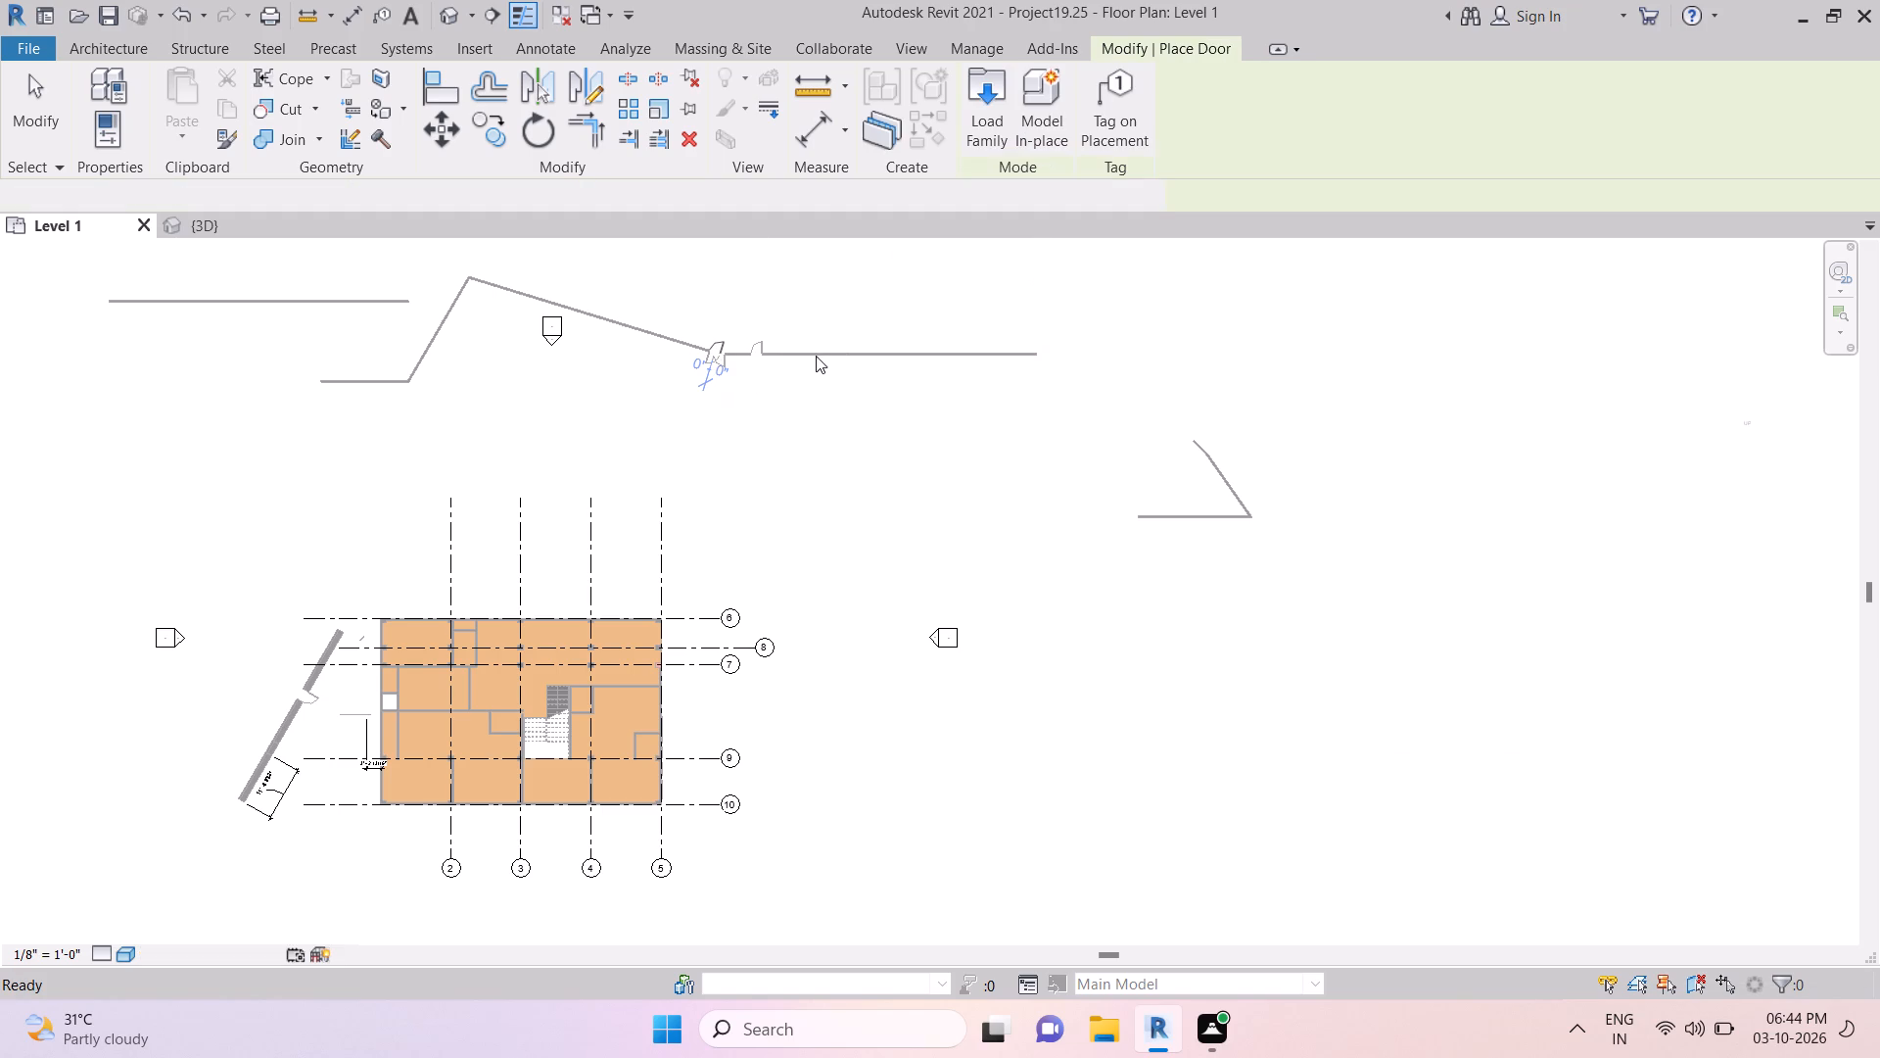
left_click_drag(819, 351, 802, 368)
left_click(811, 420)
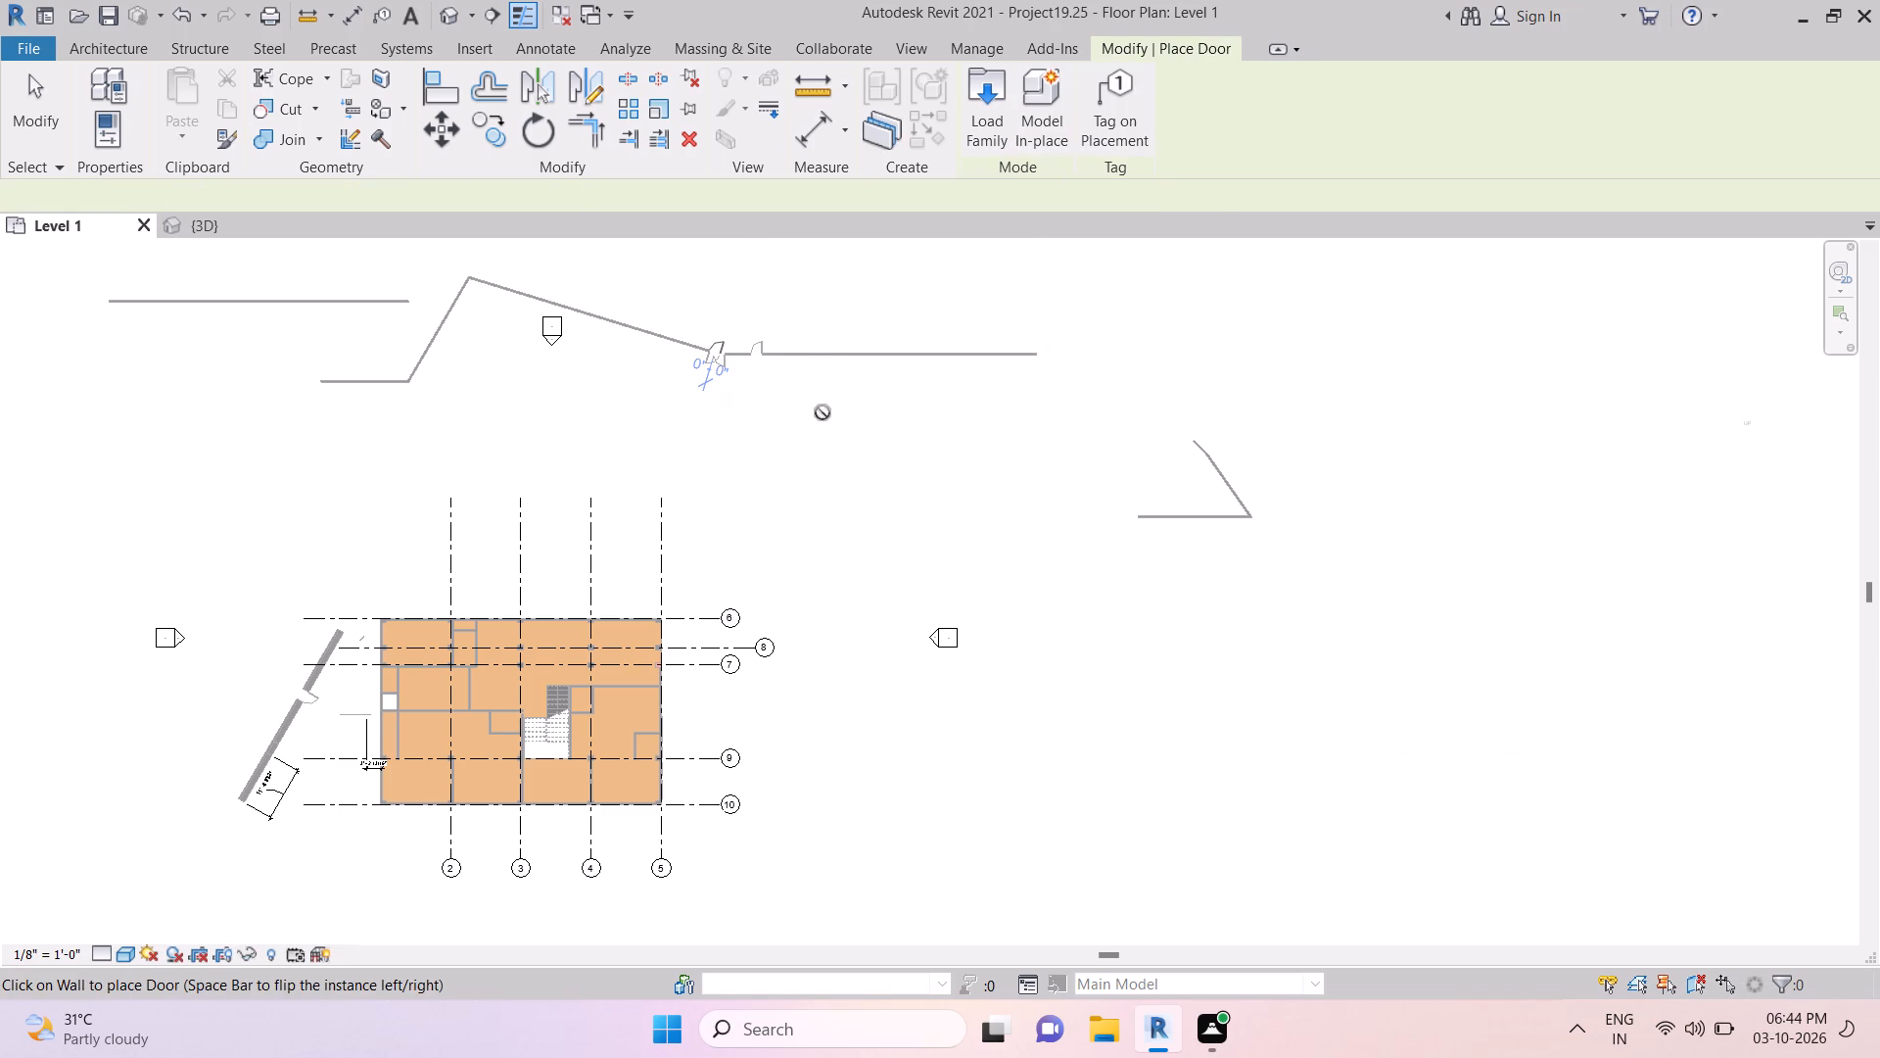
key("Escape")
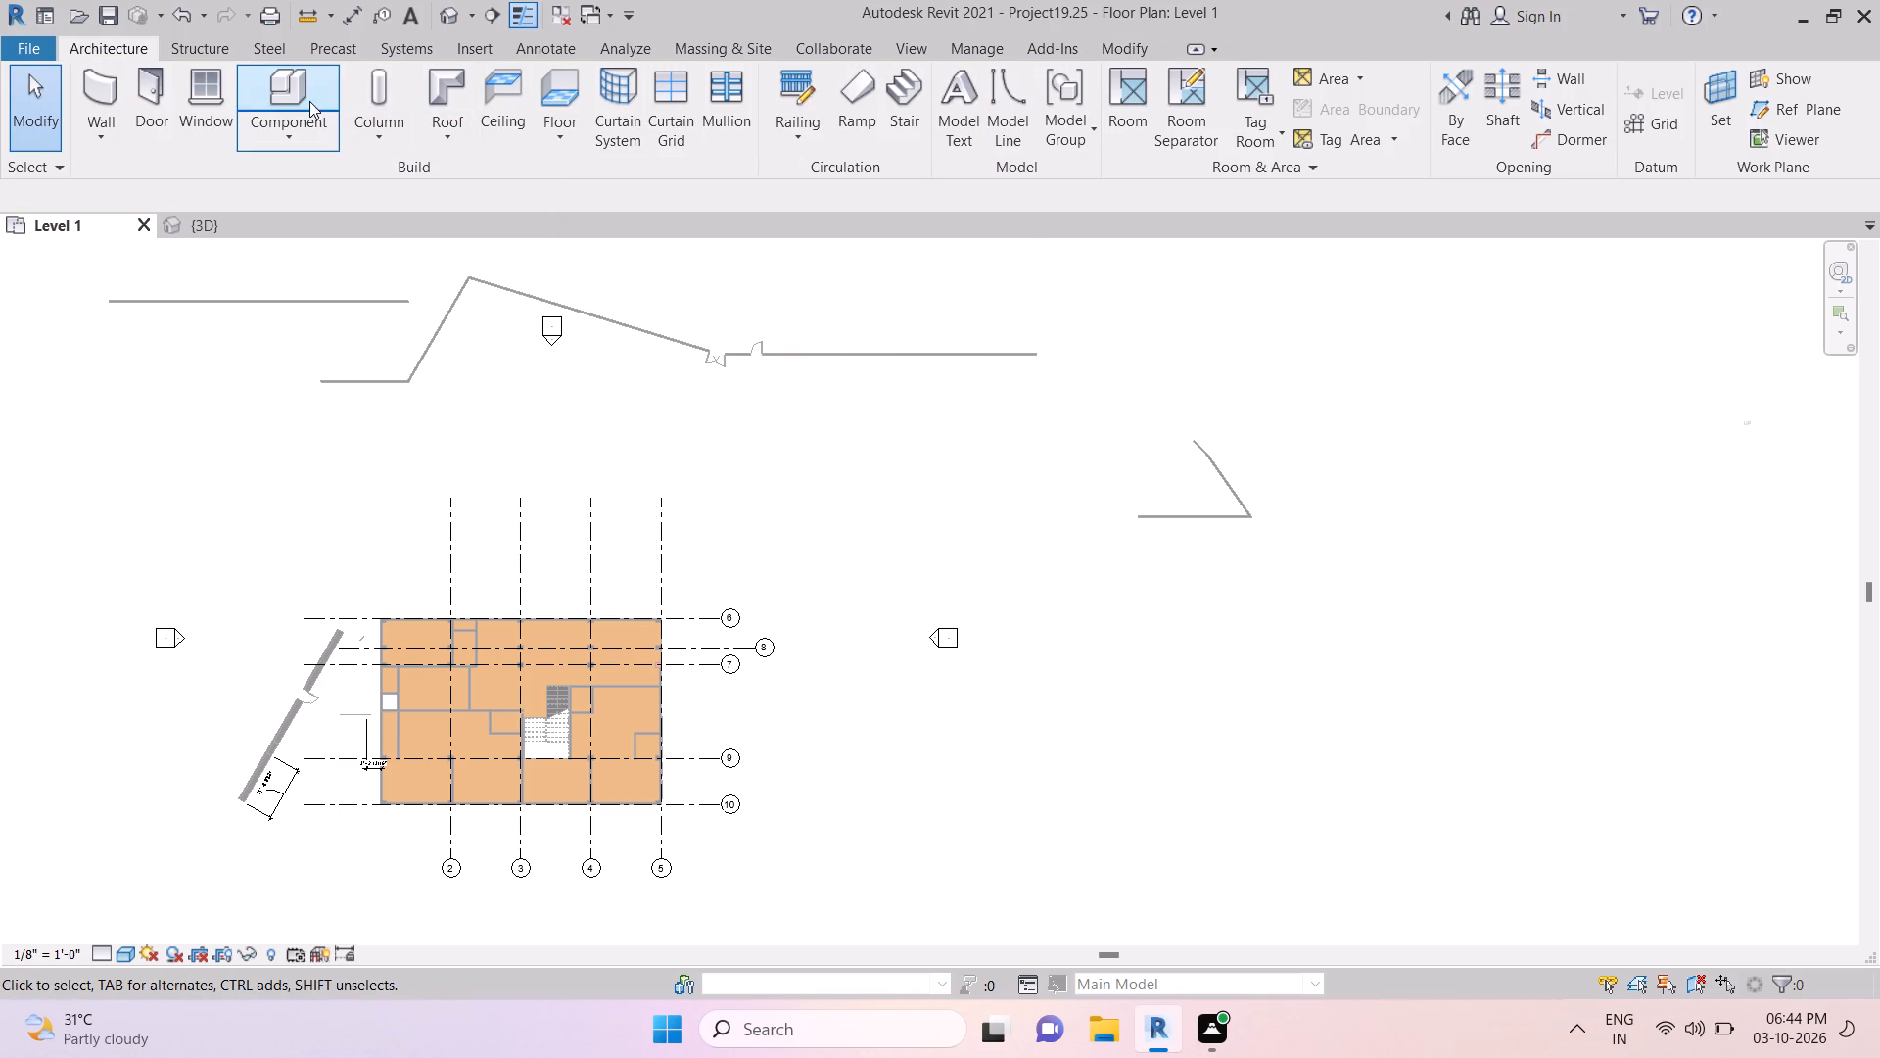
Place a window on the long horizontal wall, 12'-0" from its door and 48'-0" from the wall's far end.
left_click_drag(233, 77, 246, 72)
left_click(221, 109)
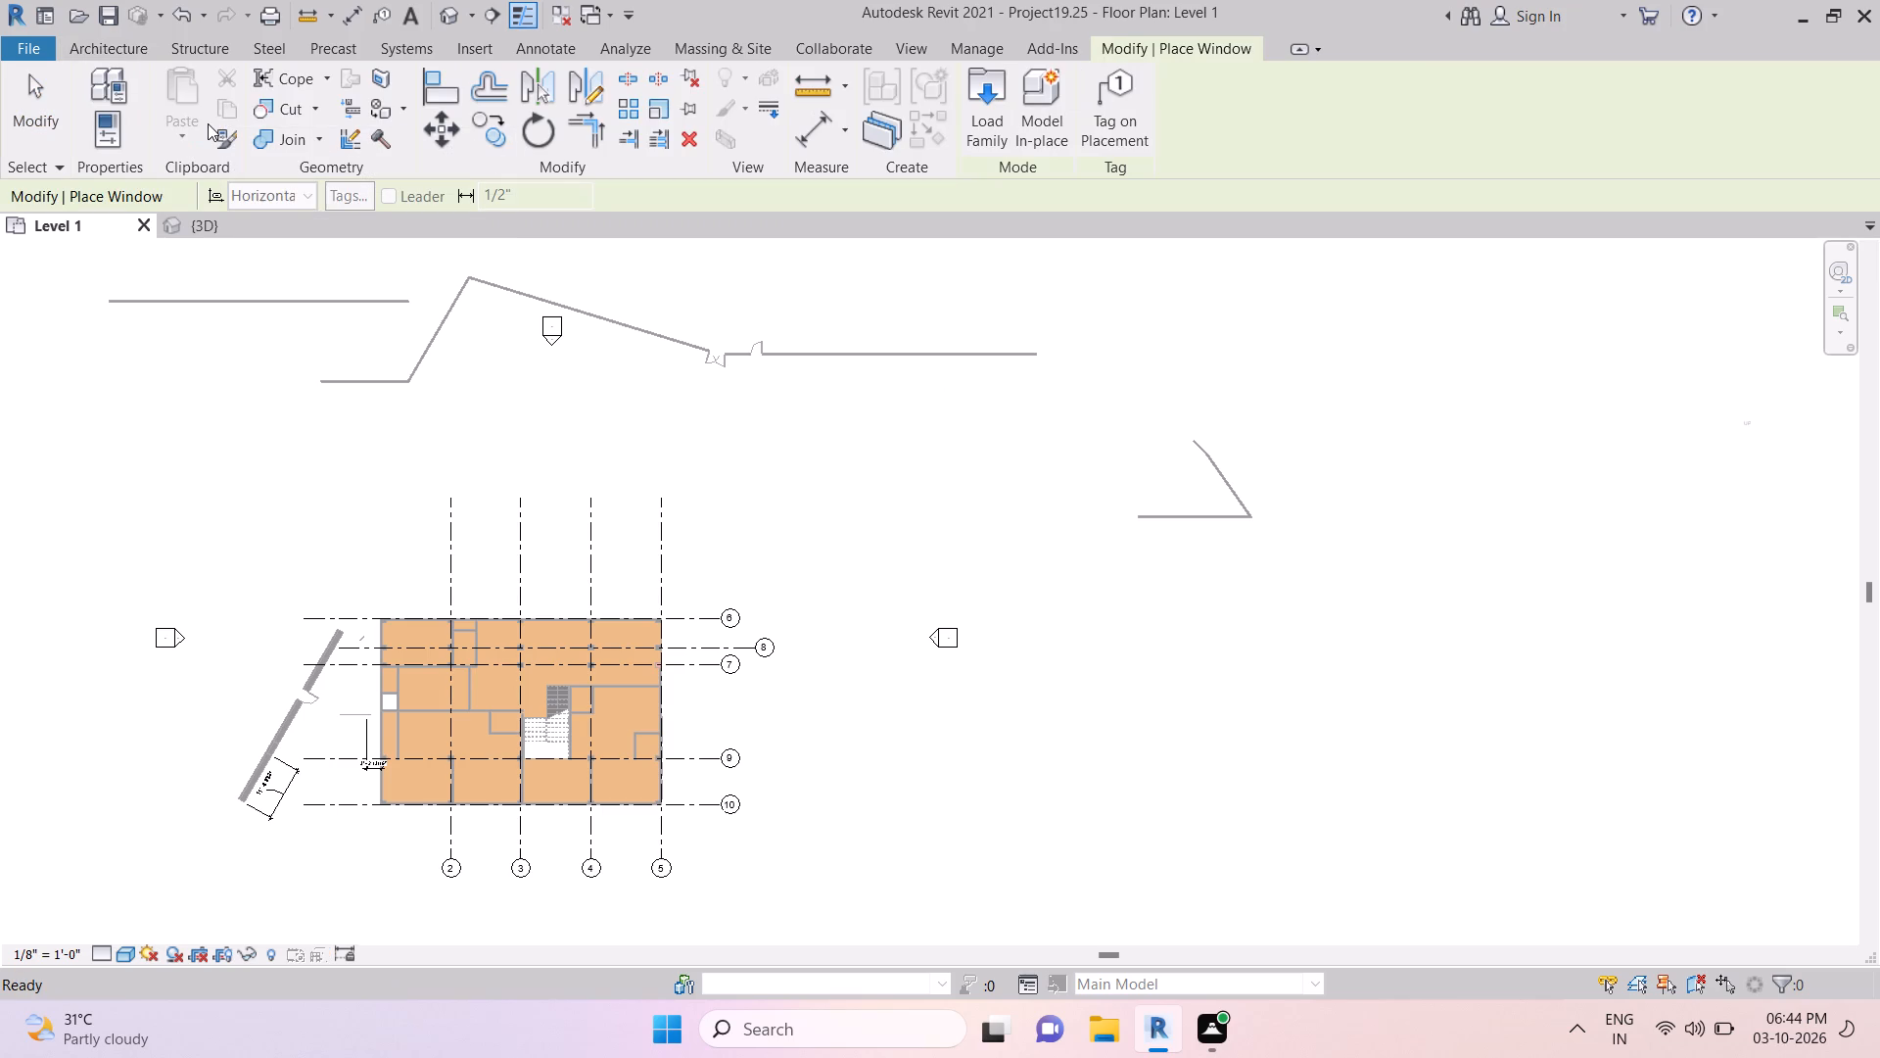
left_click(820, 358)
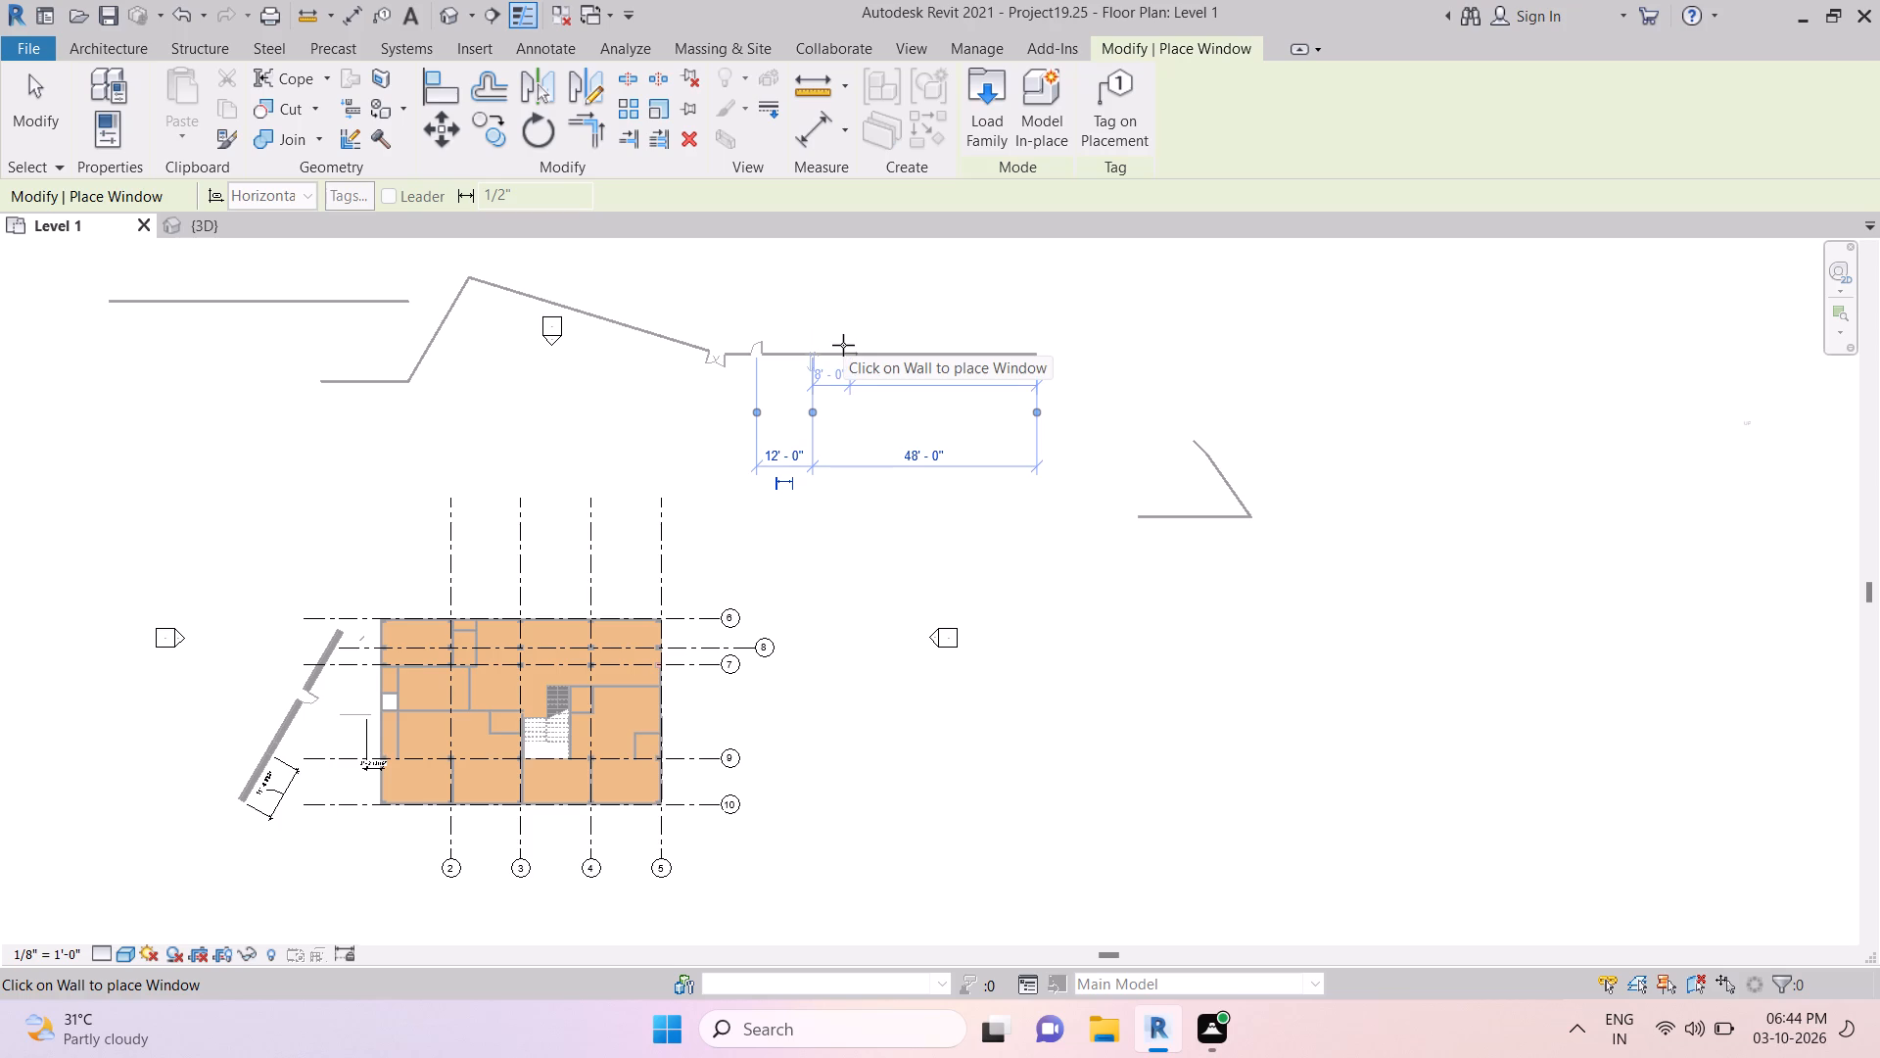
key("Return")
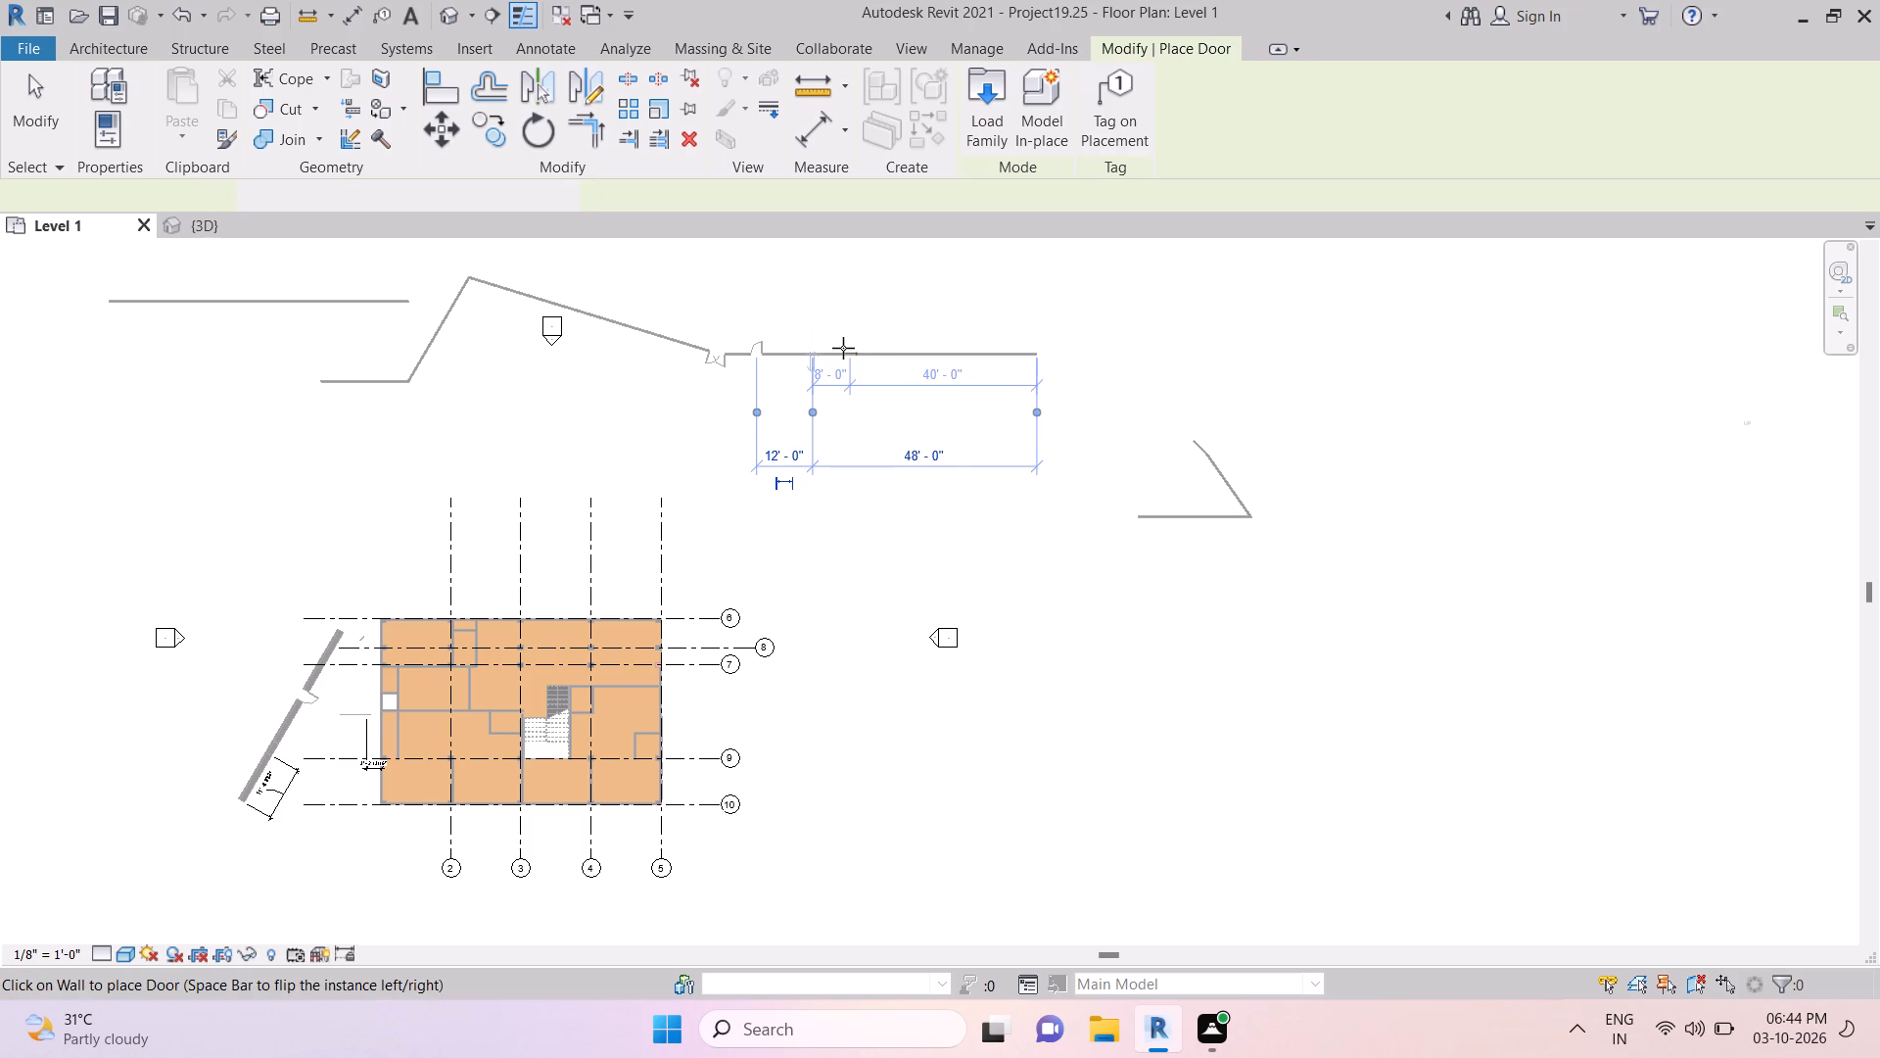
key("Escape")
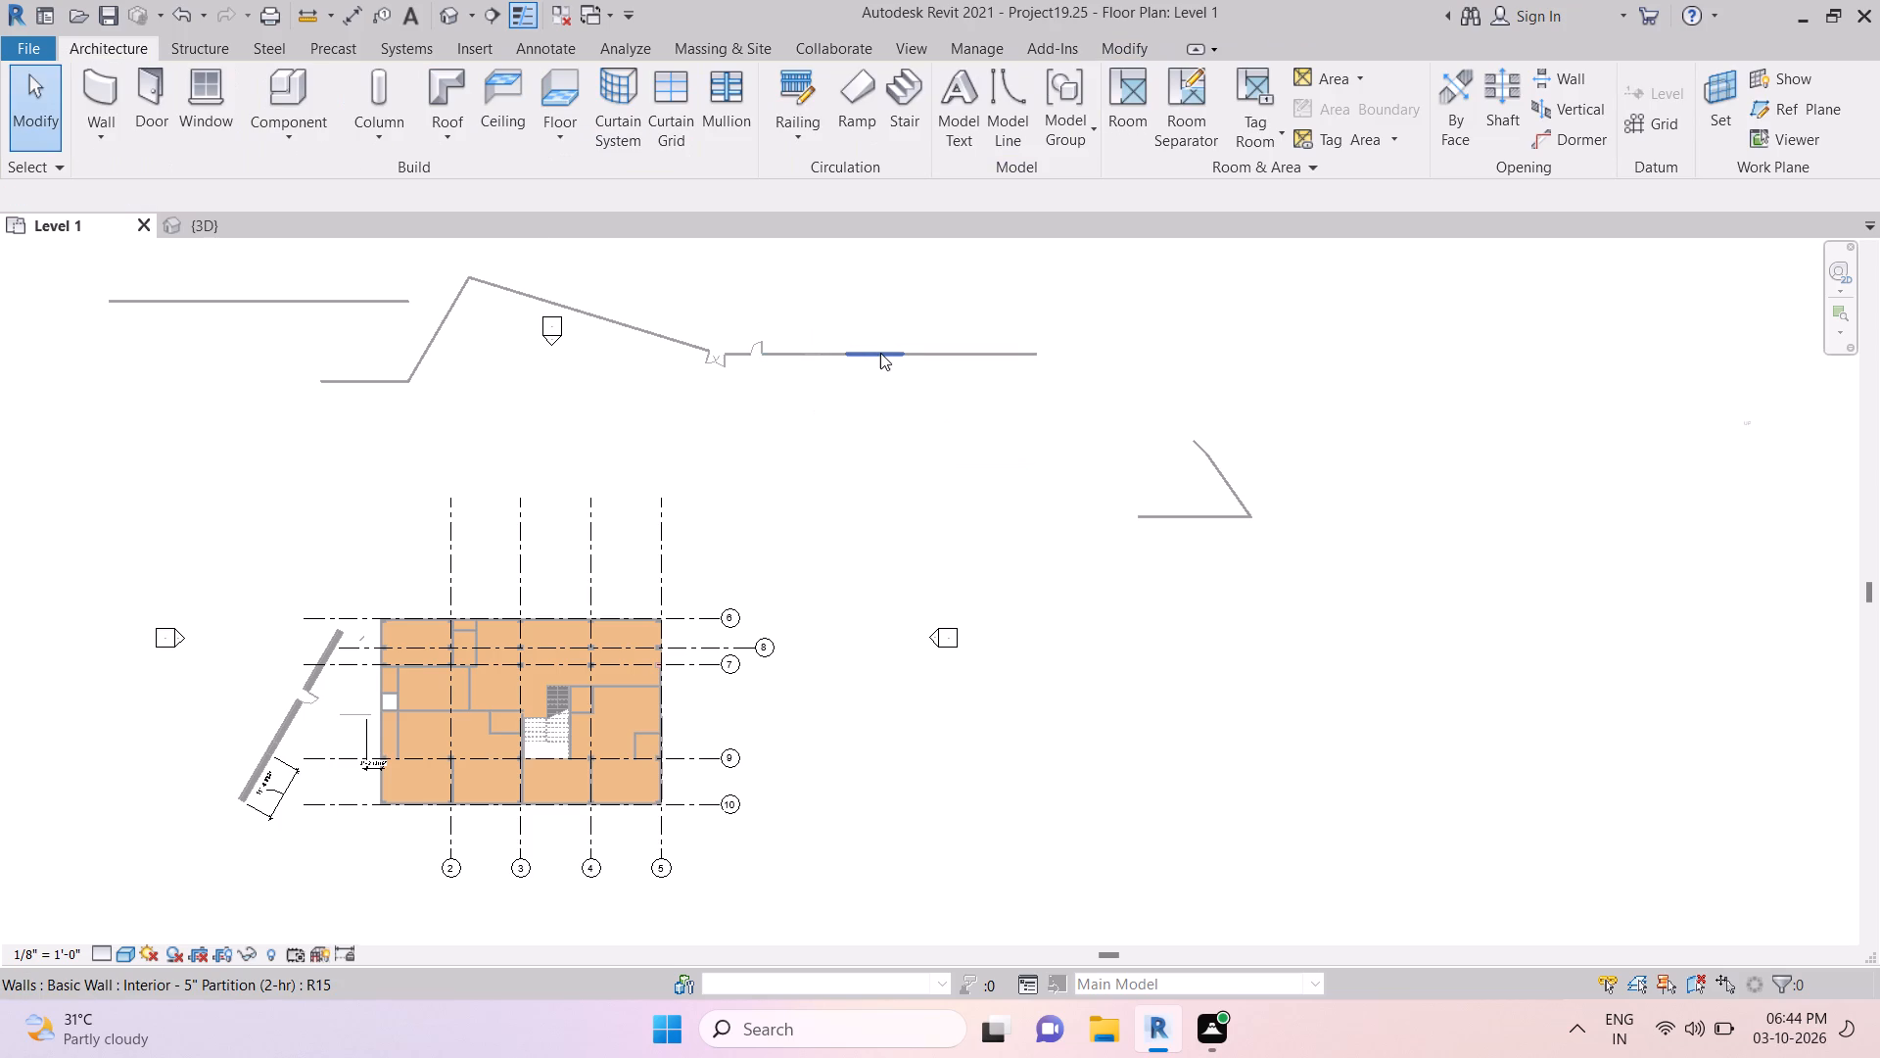
Reverse the orientation of the long horizontal 68'-0" wall that holds the door.
left_click(880, 352)
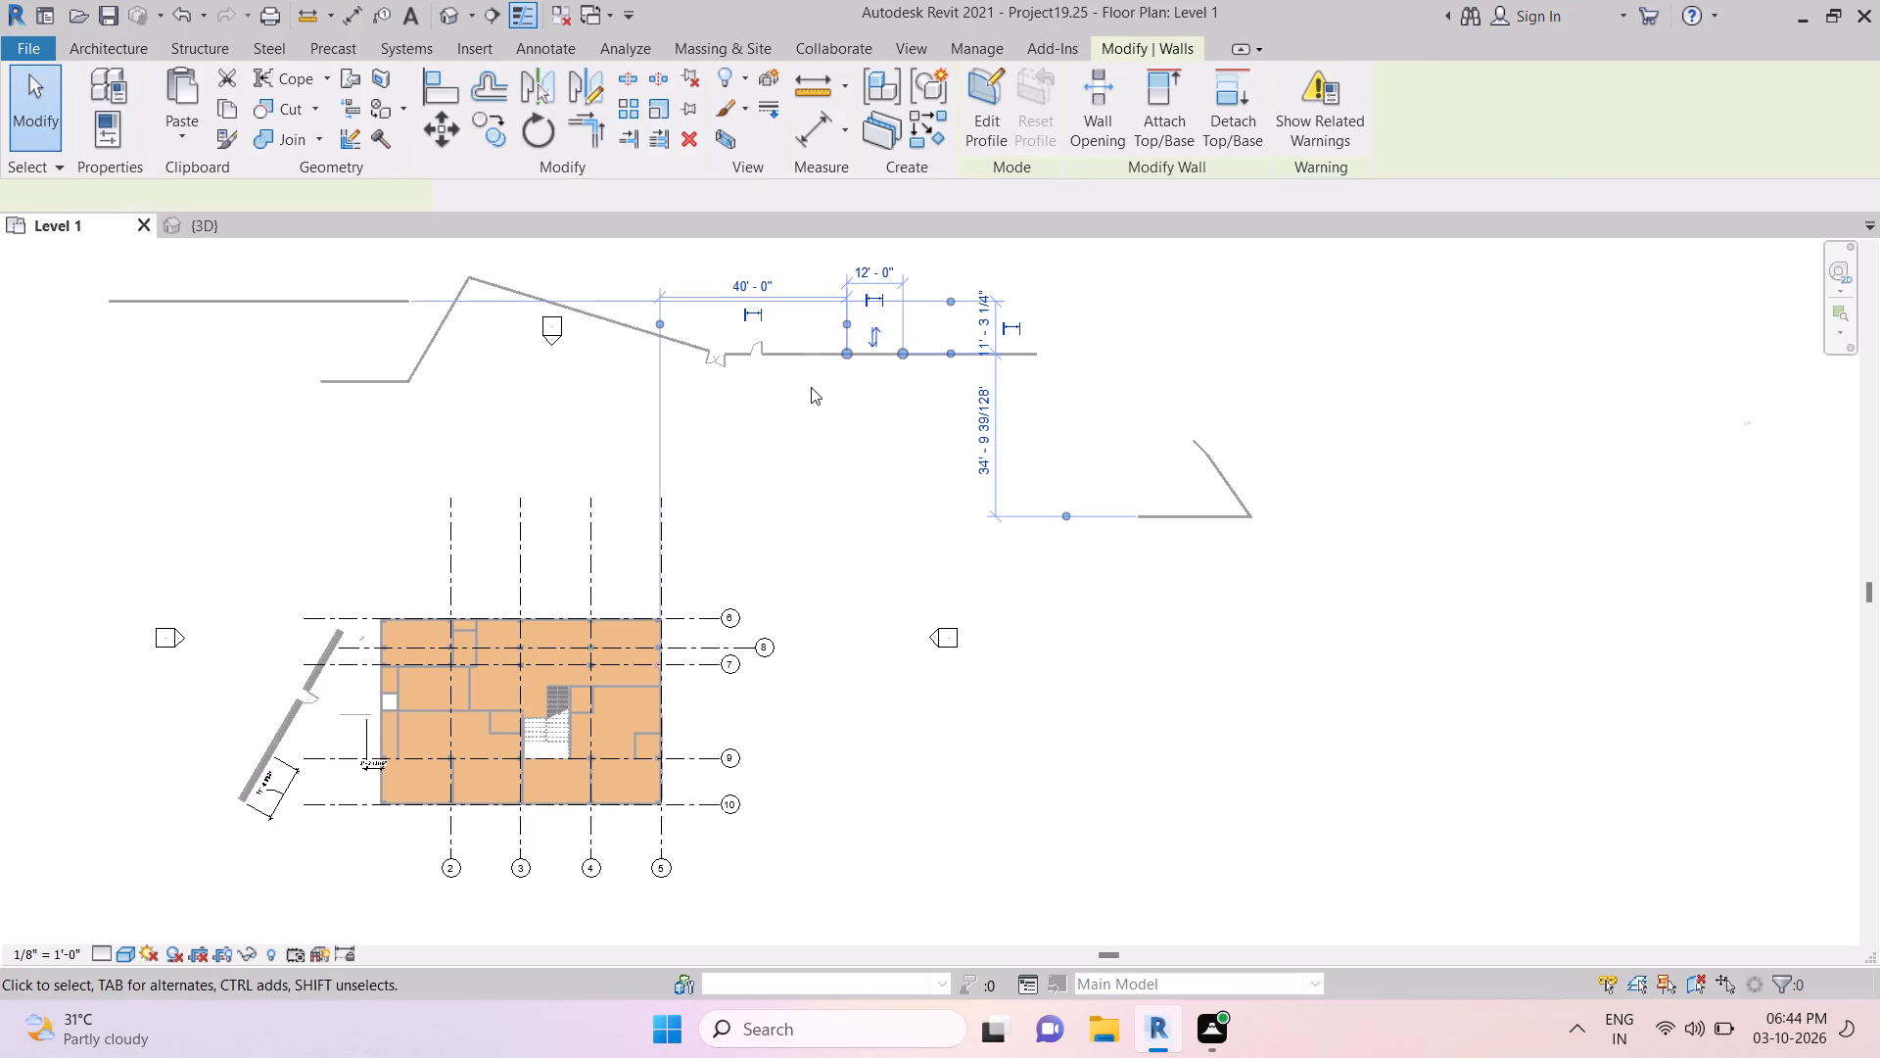
key("Escape")
left_click(832, 346)
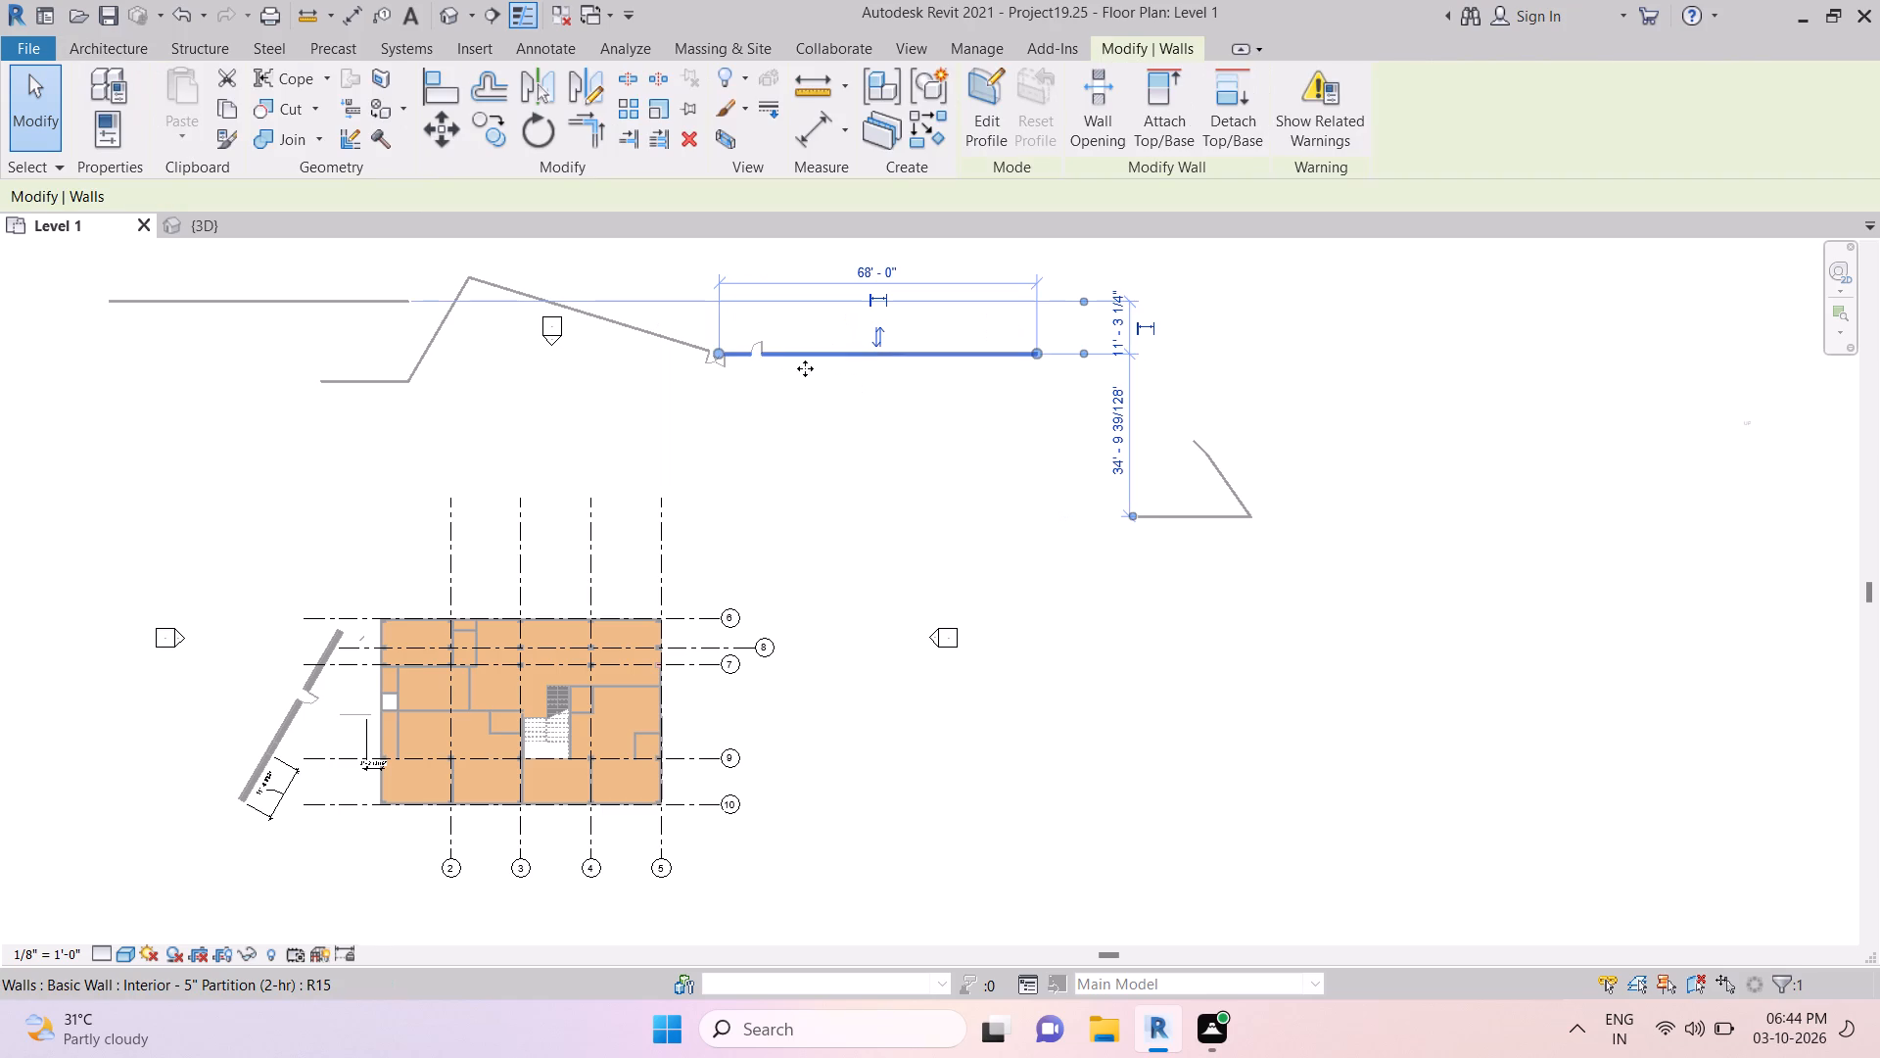
left_click(873, 353)
left_click(879, 349)
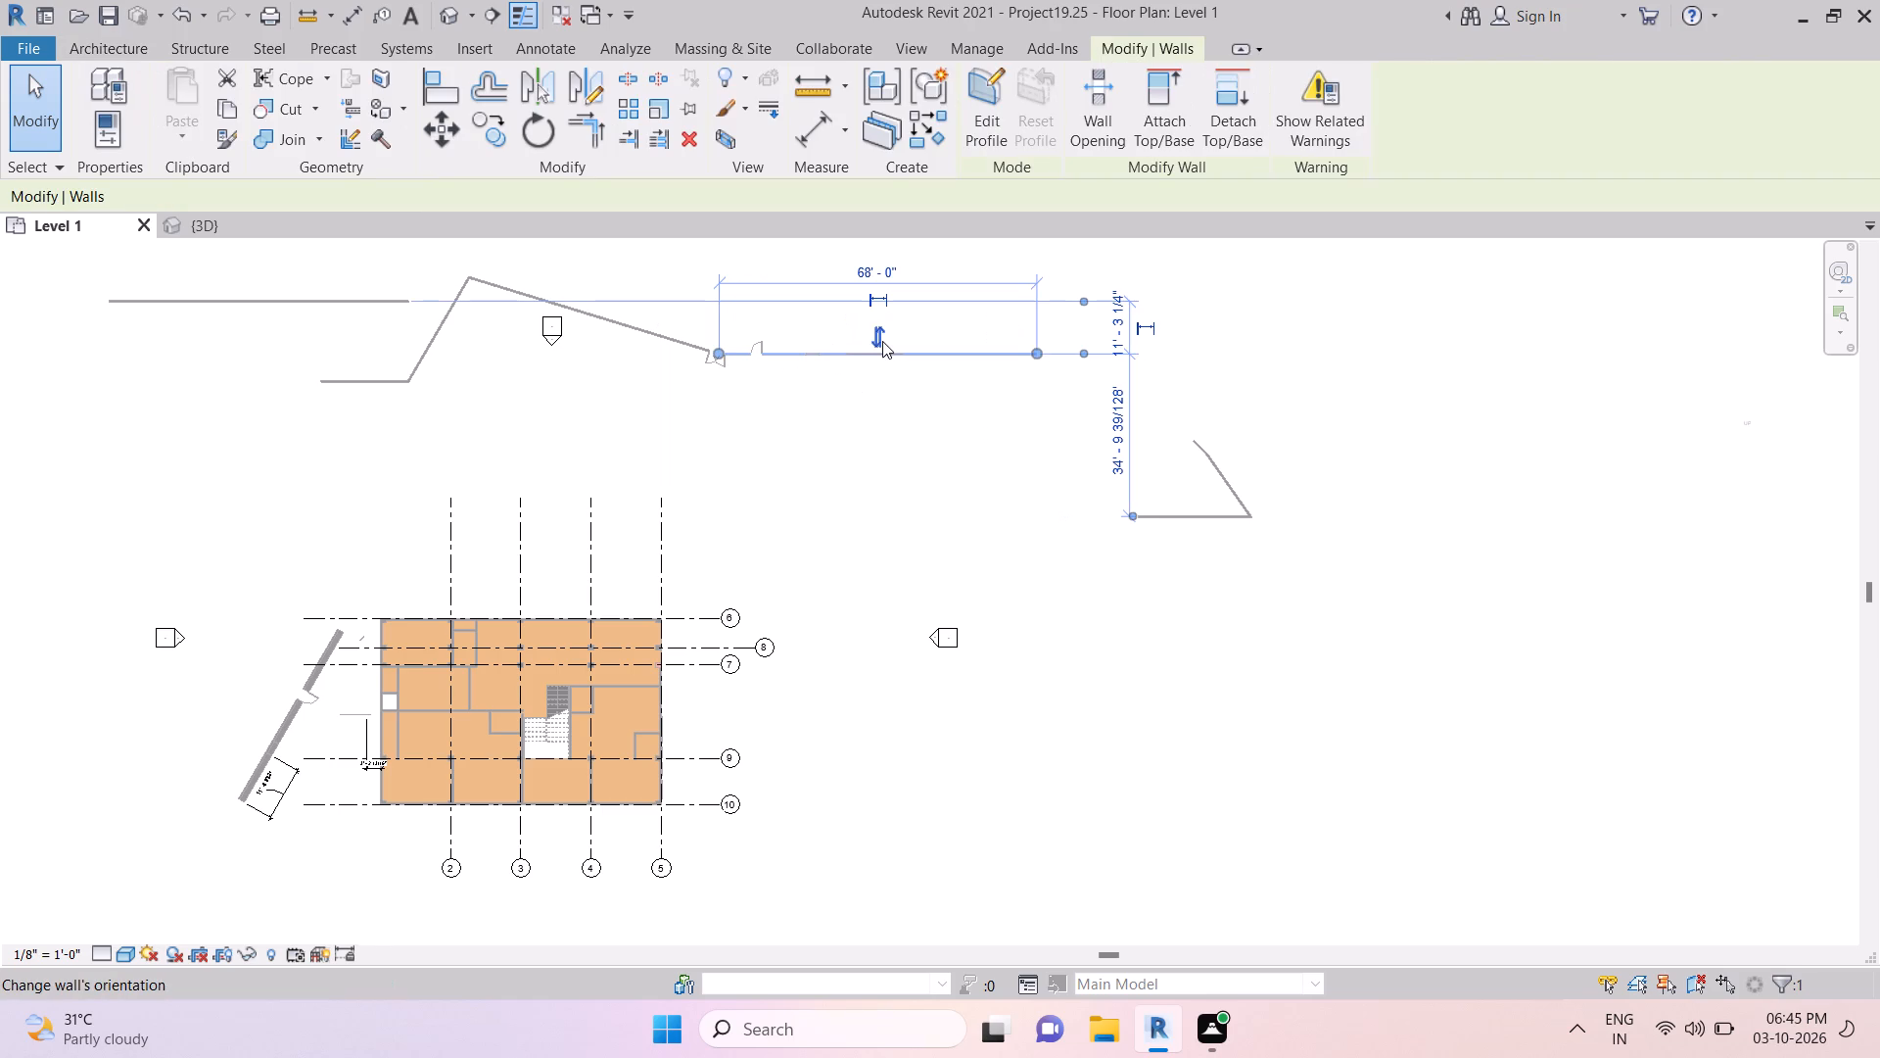
left_click_drag(882, 340, 904, 449)
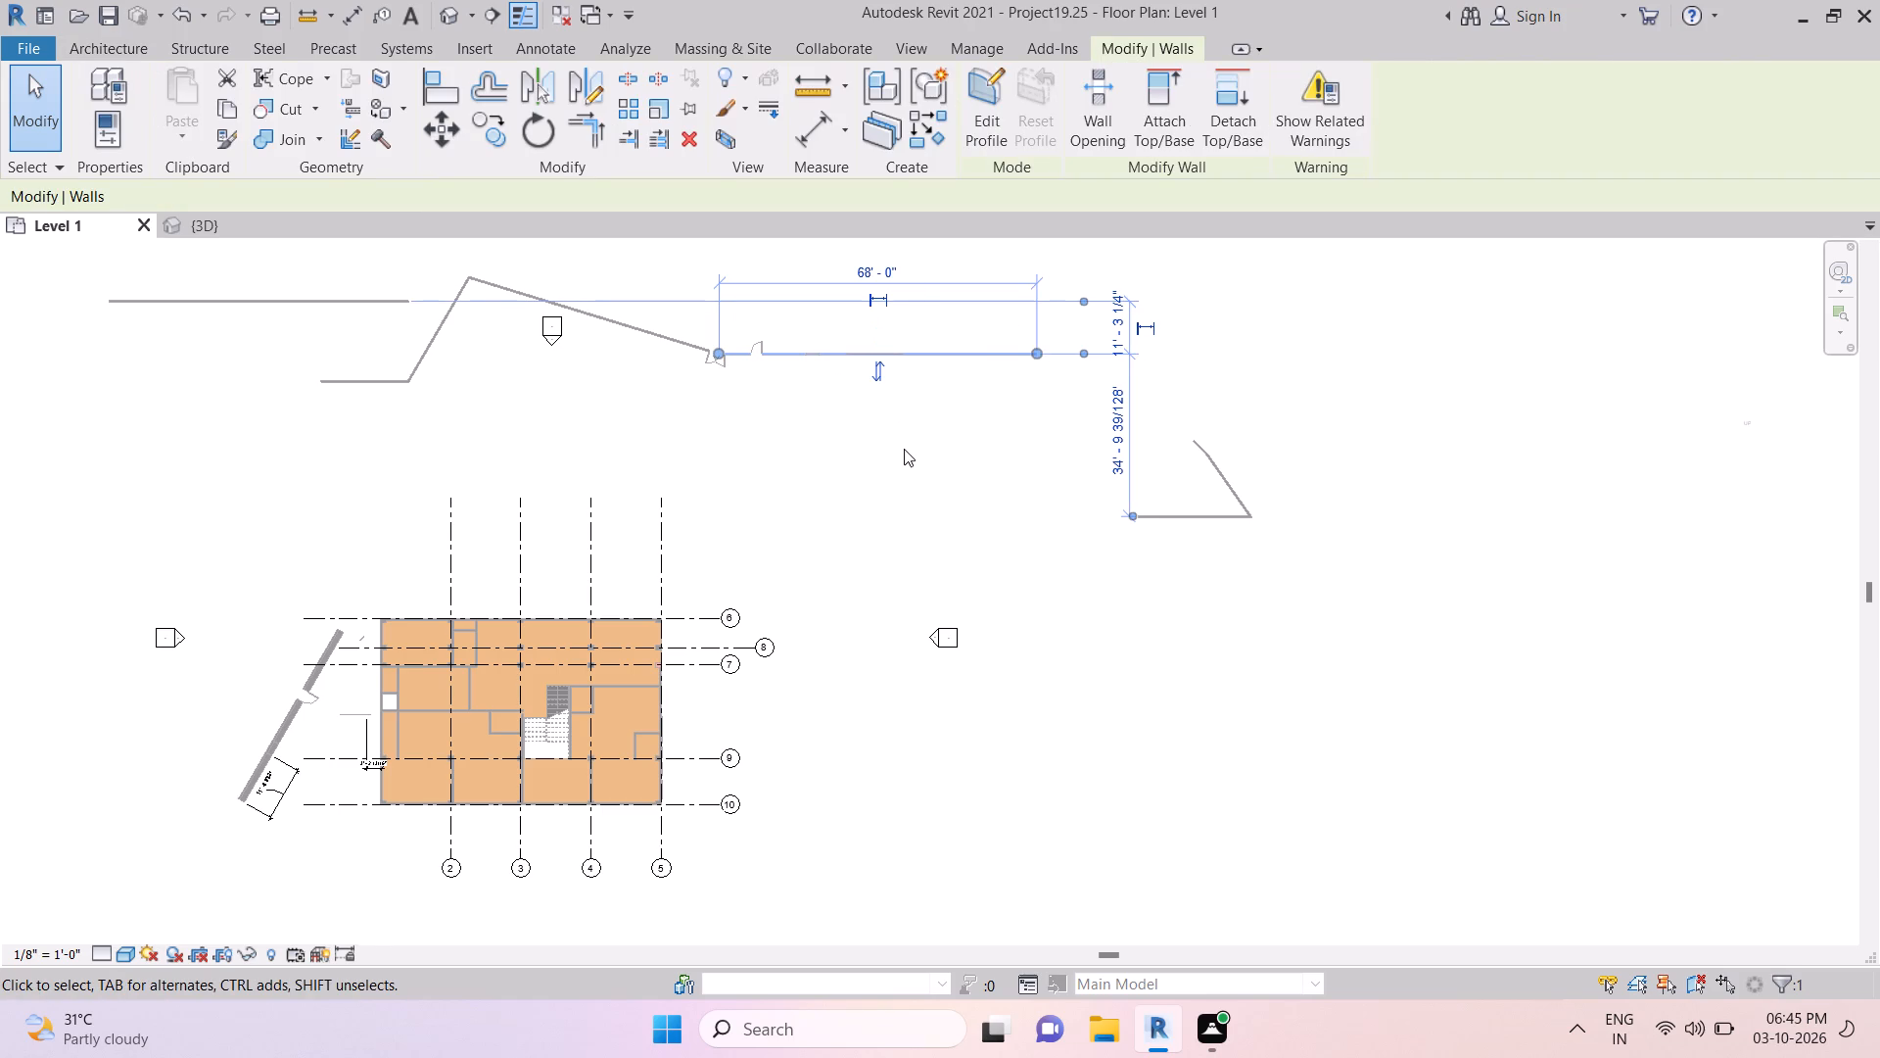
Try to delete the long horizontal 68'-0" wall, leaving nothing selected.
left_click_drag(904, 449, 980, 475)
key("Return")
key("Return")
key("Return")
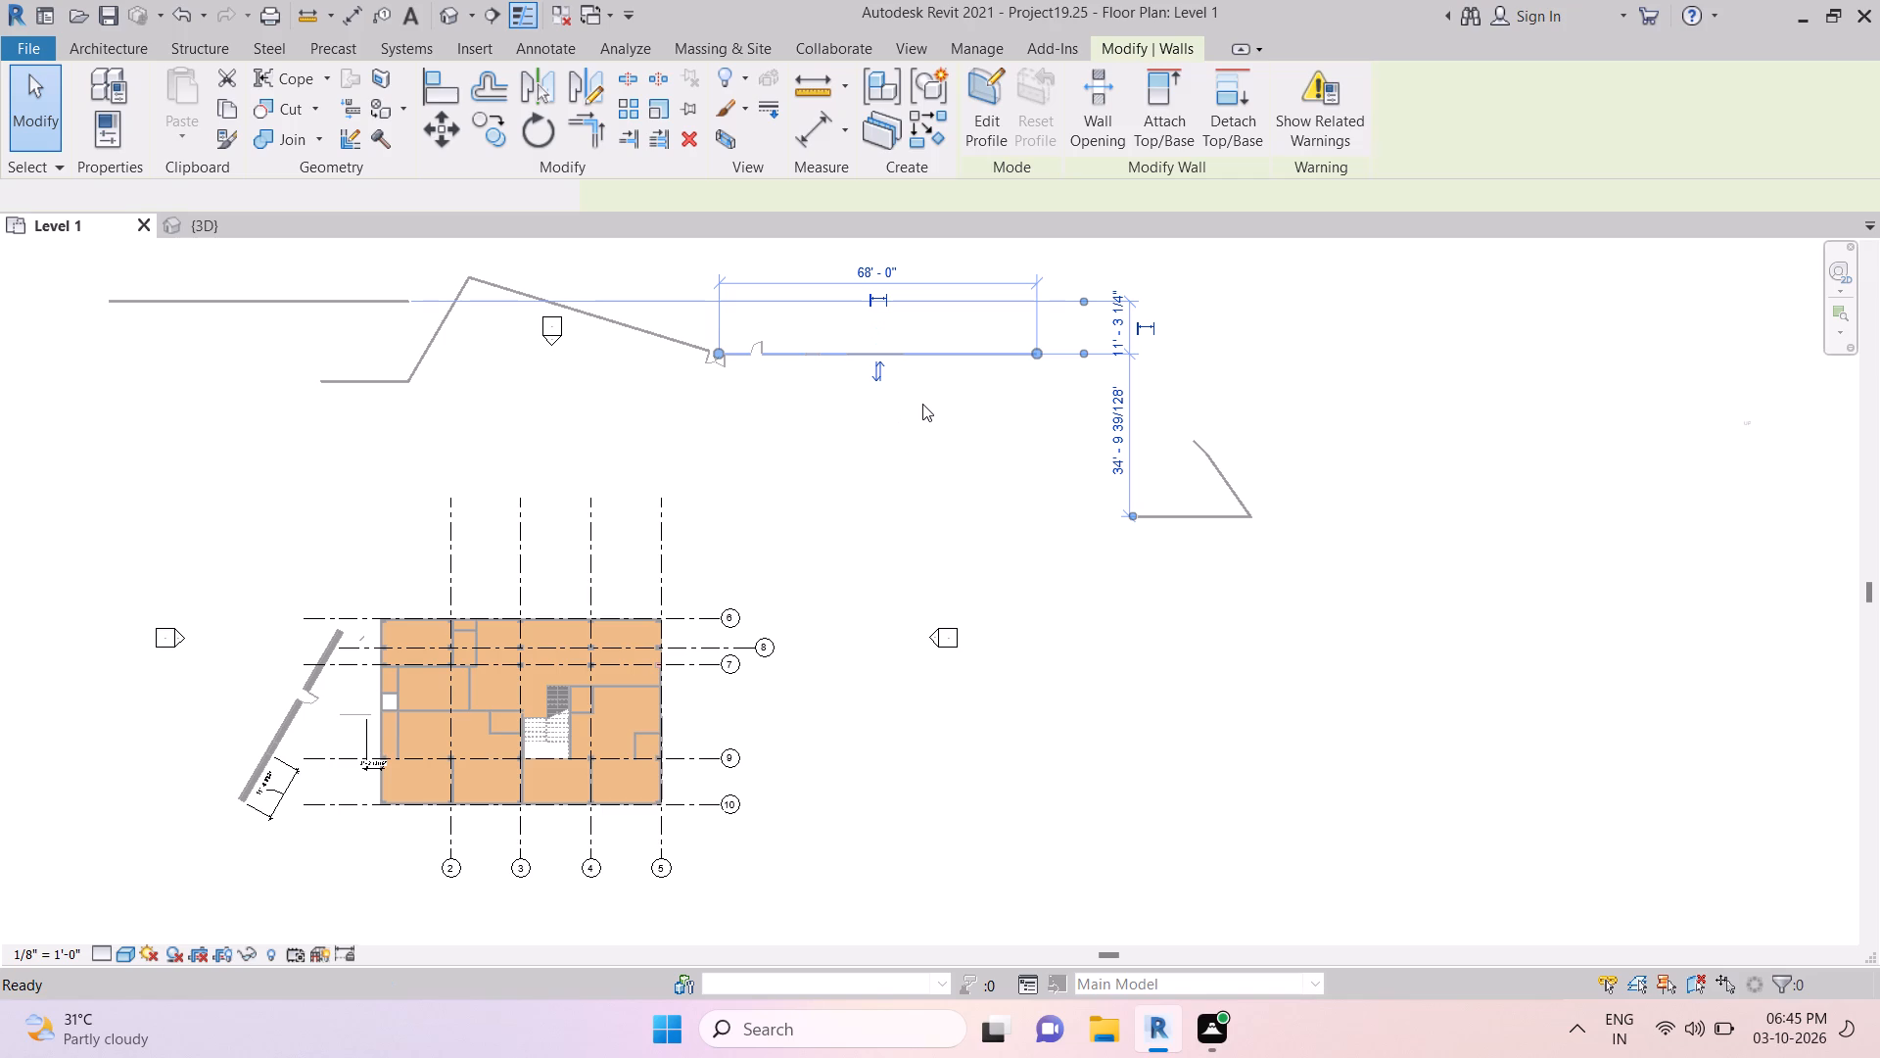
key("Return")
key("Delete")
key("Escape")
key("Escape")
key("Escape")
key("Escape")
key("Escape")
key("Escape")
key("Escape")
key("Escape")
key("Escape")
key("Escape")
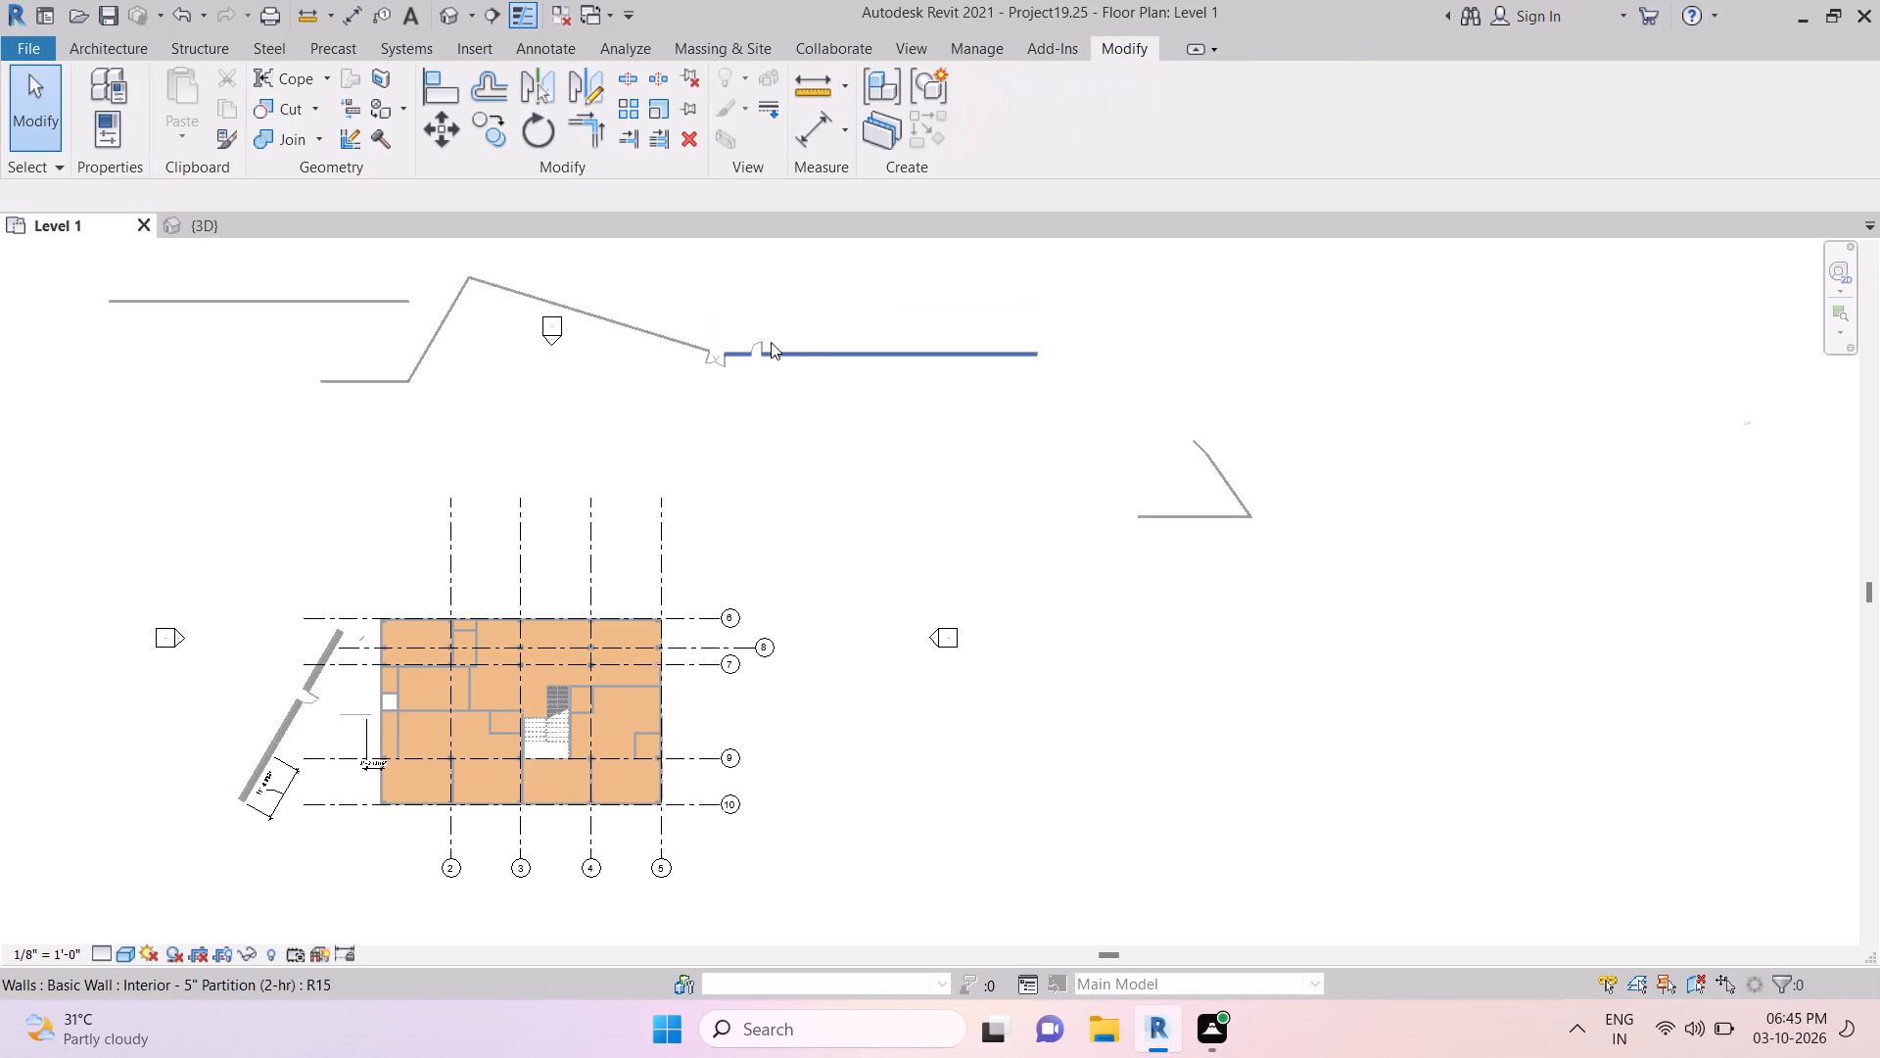
In the 3D view, stretch the top of the long wall with the doors slightly above its neighbouring wall.
left_click(106, 52)
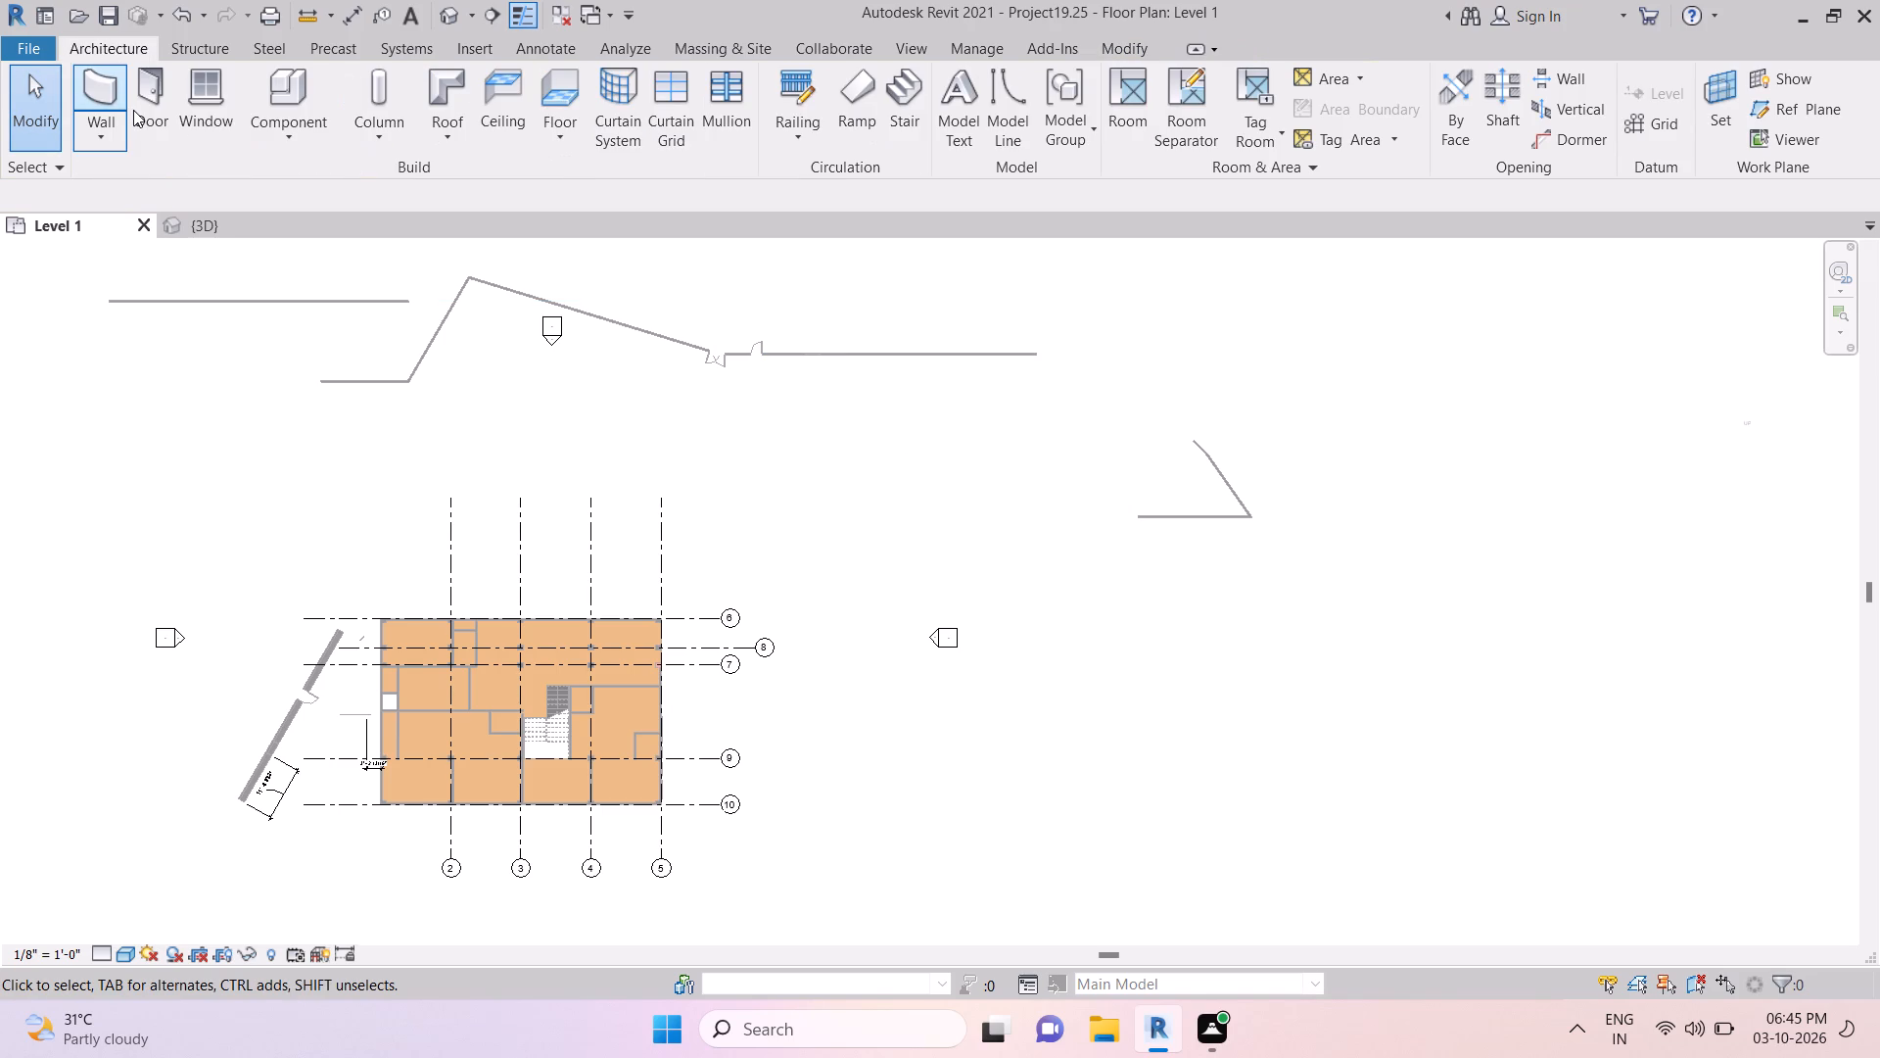
left_click(216, 227)
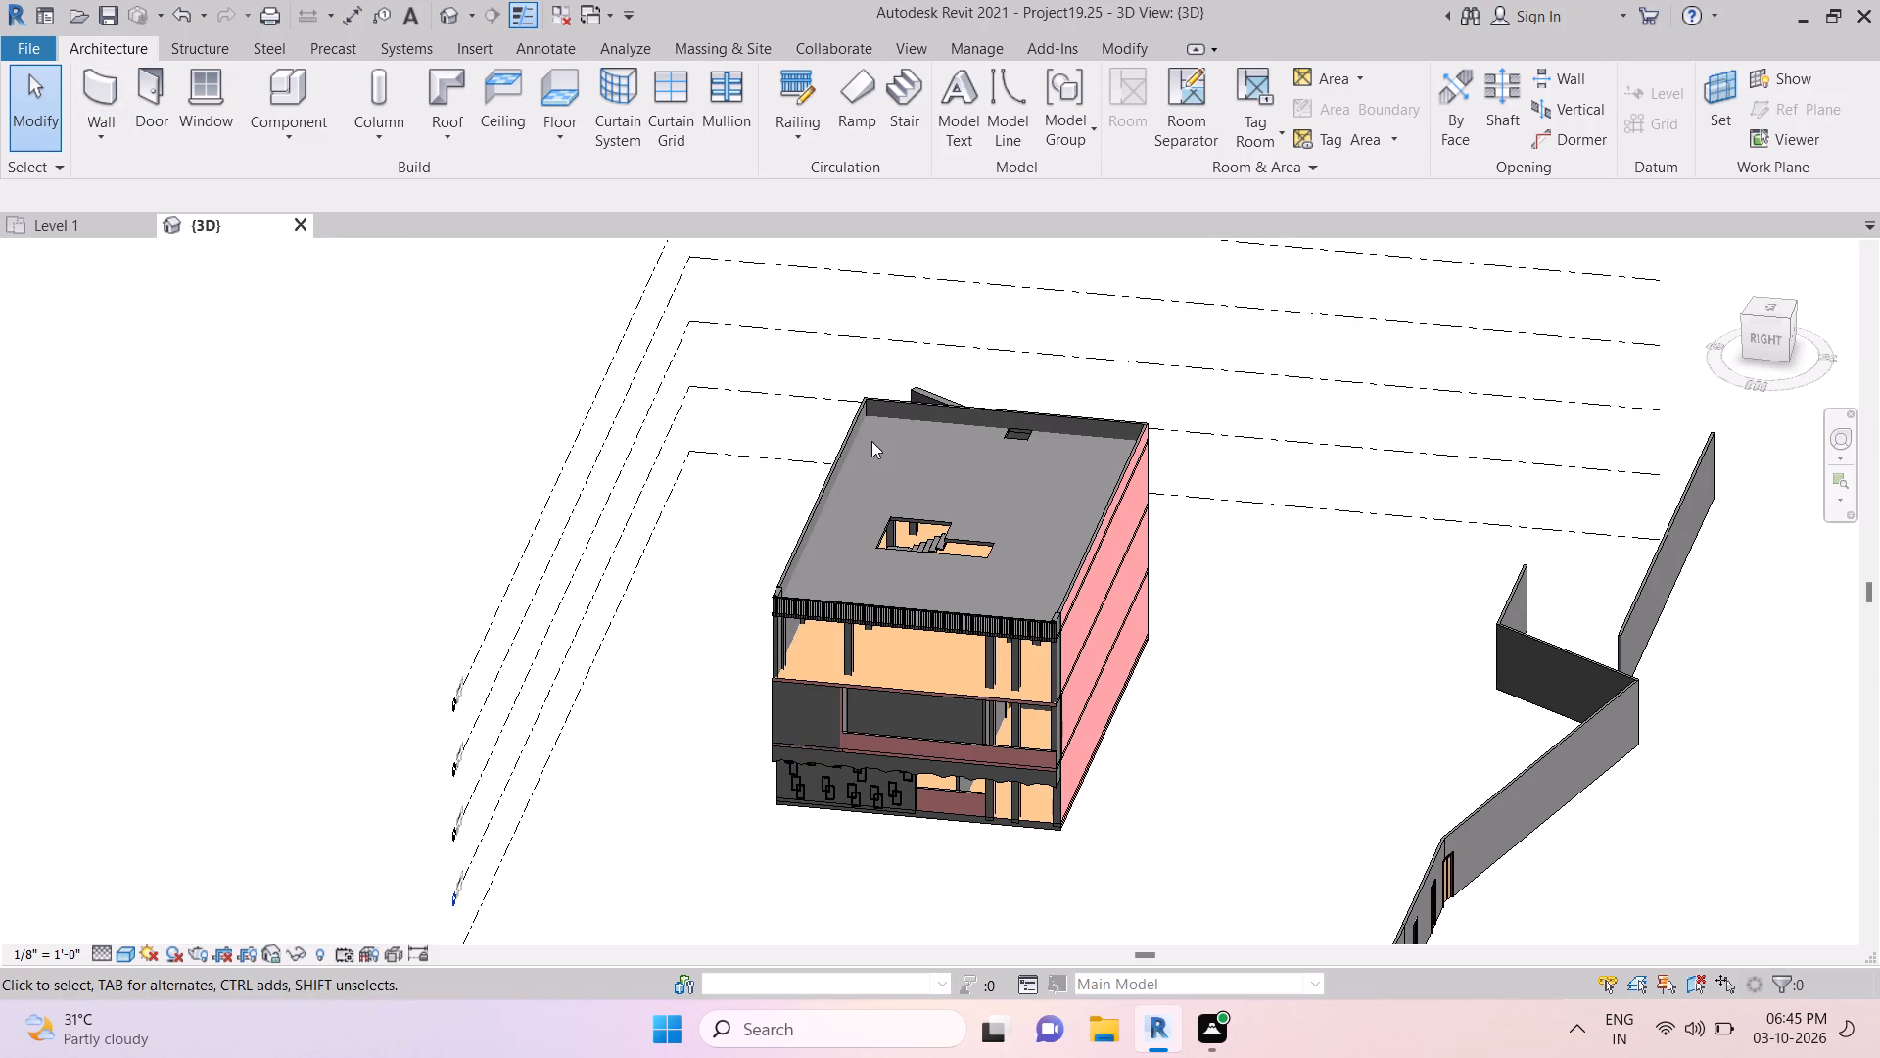
scroll(1450, 893, "down", 2)
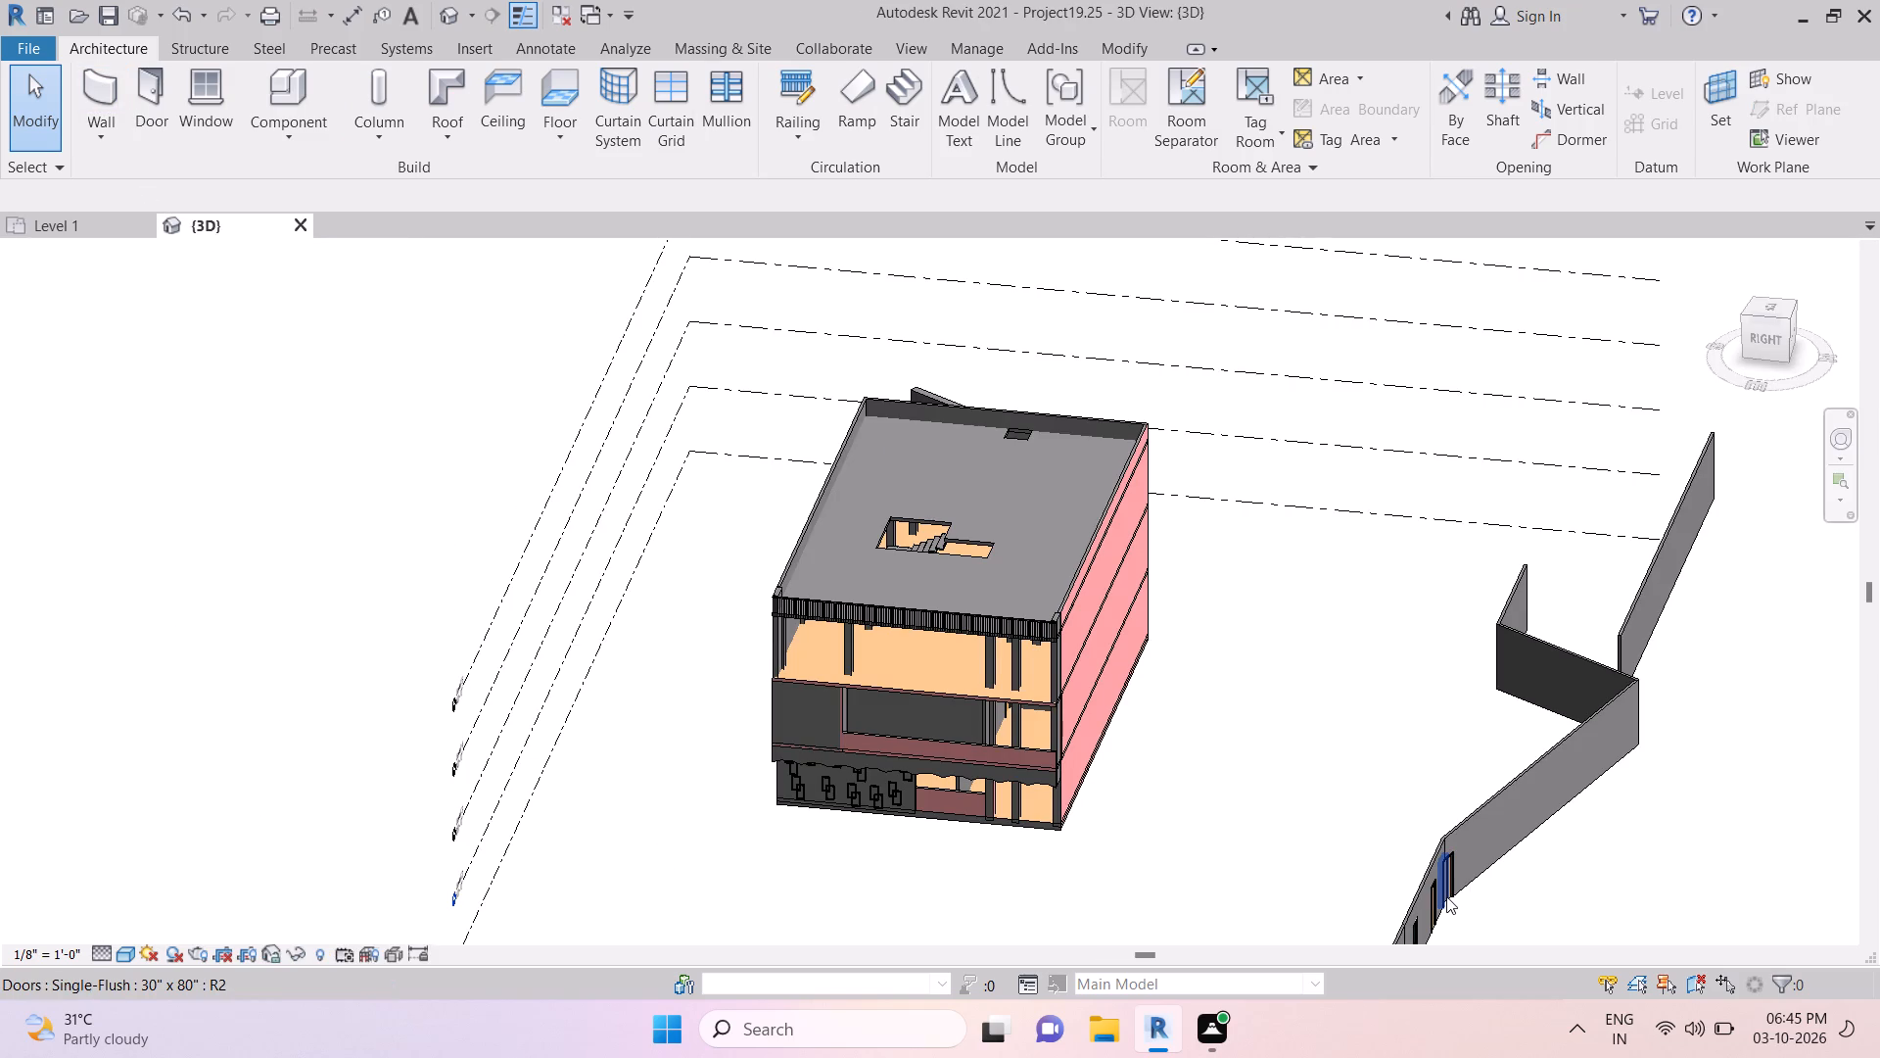
scroll(1446, 896, "up", 1)
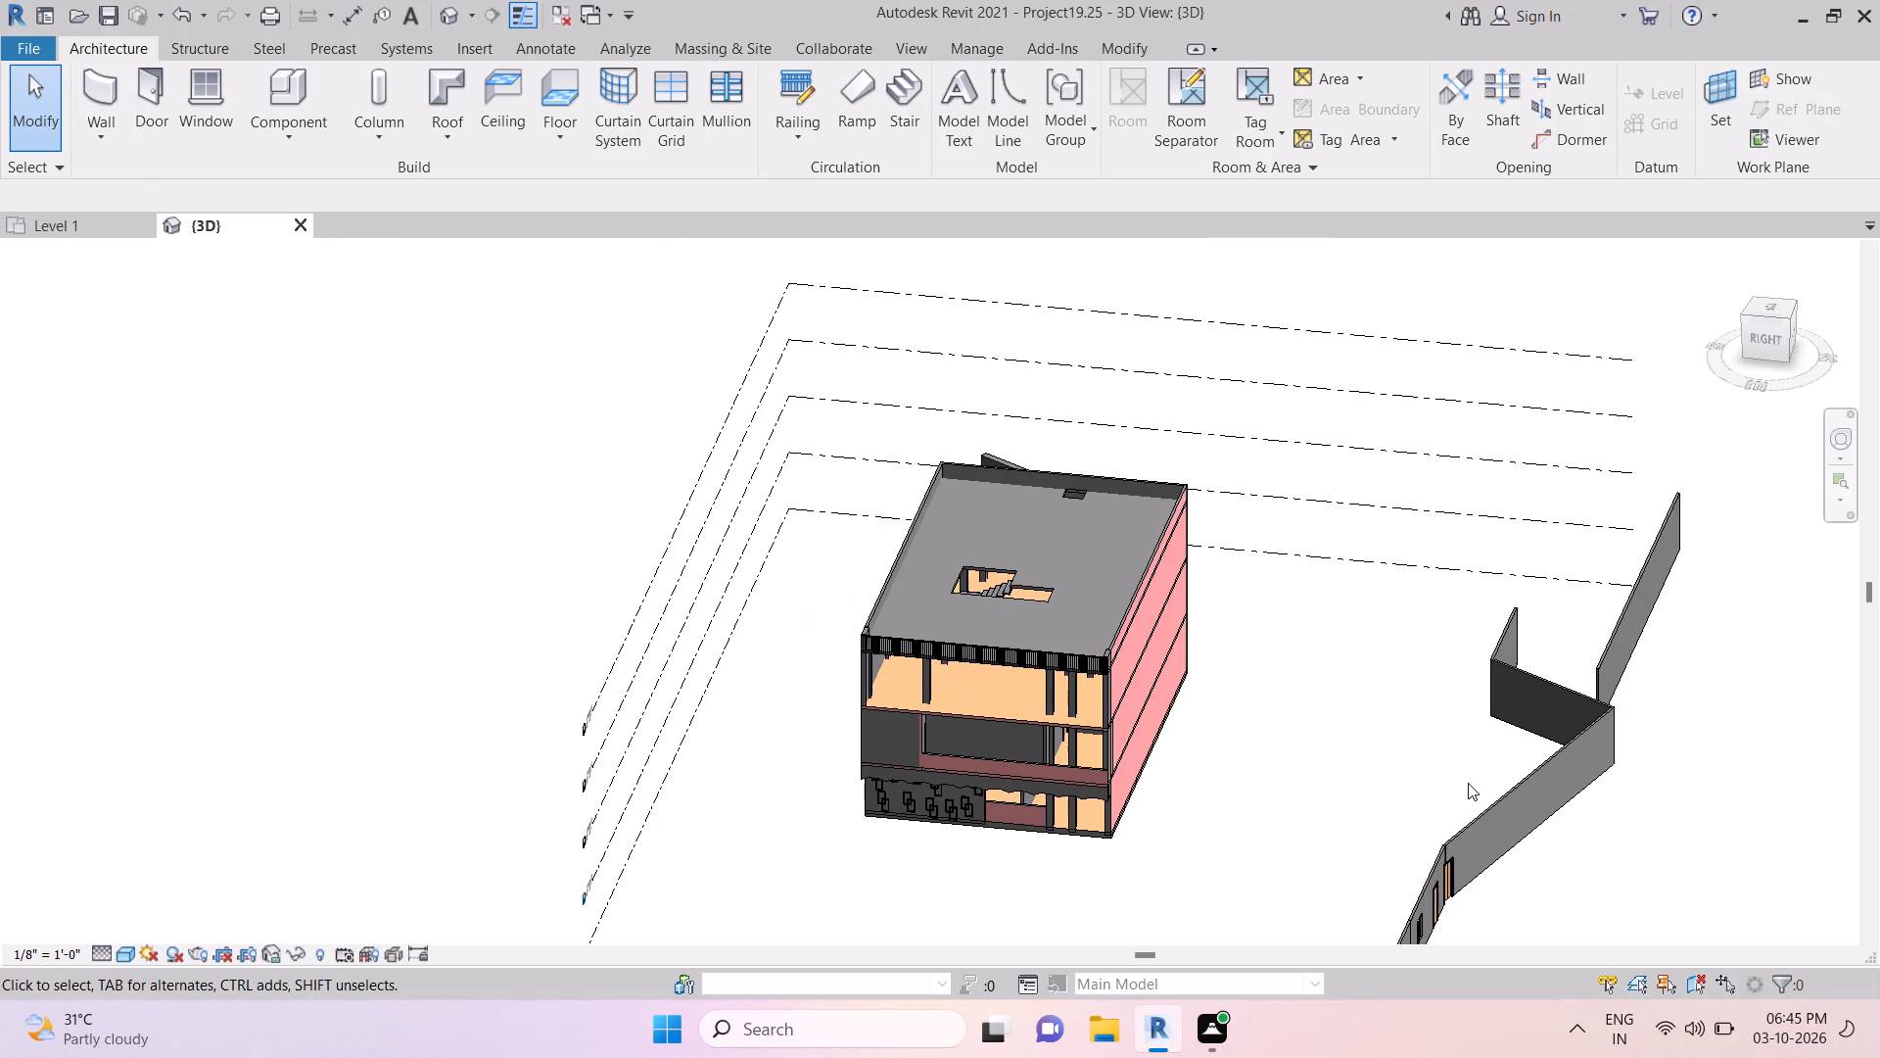
scroll(1468, 783, "up", 4)
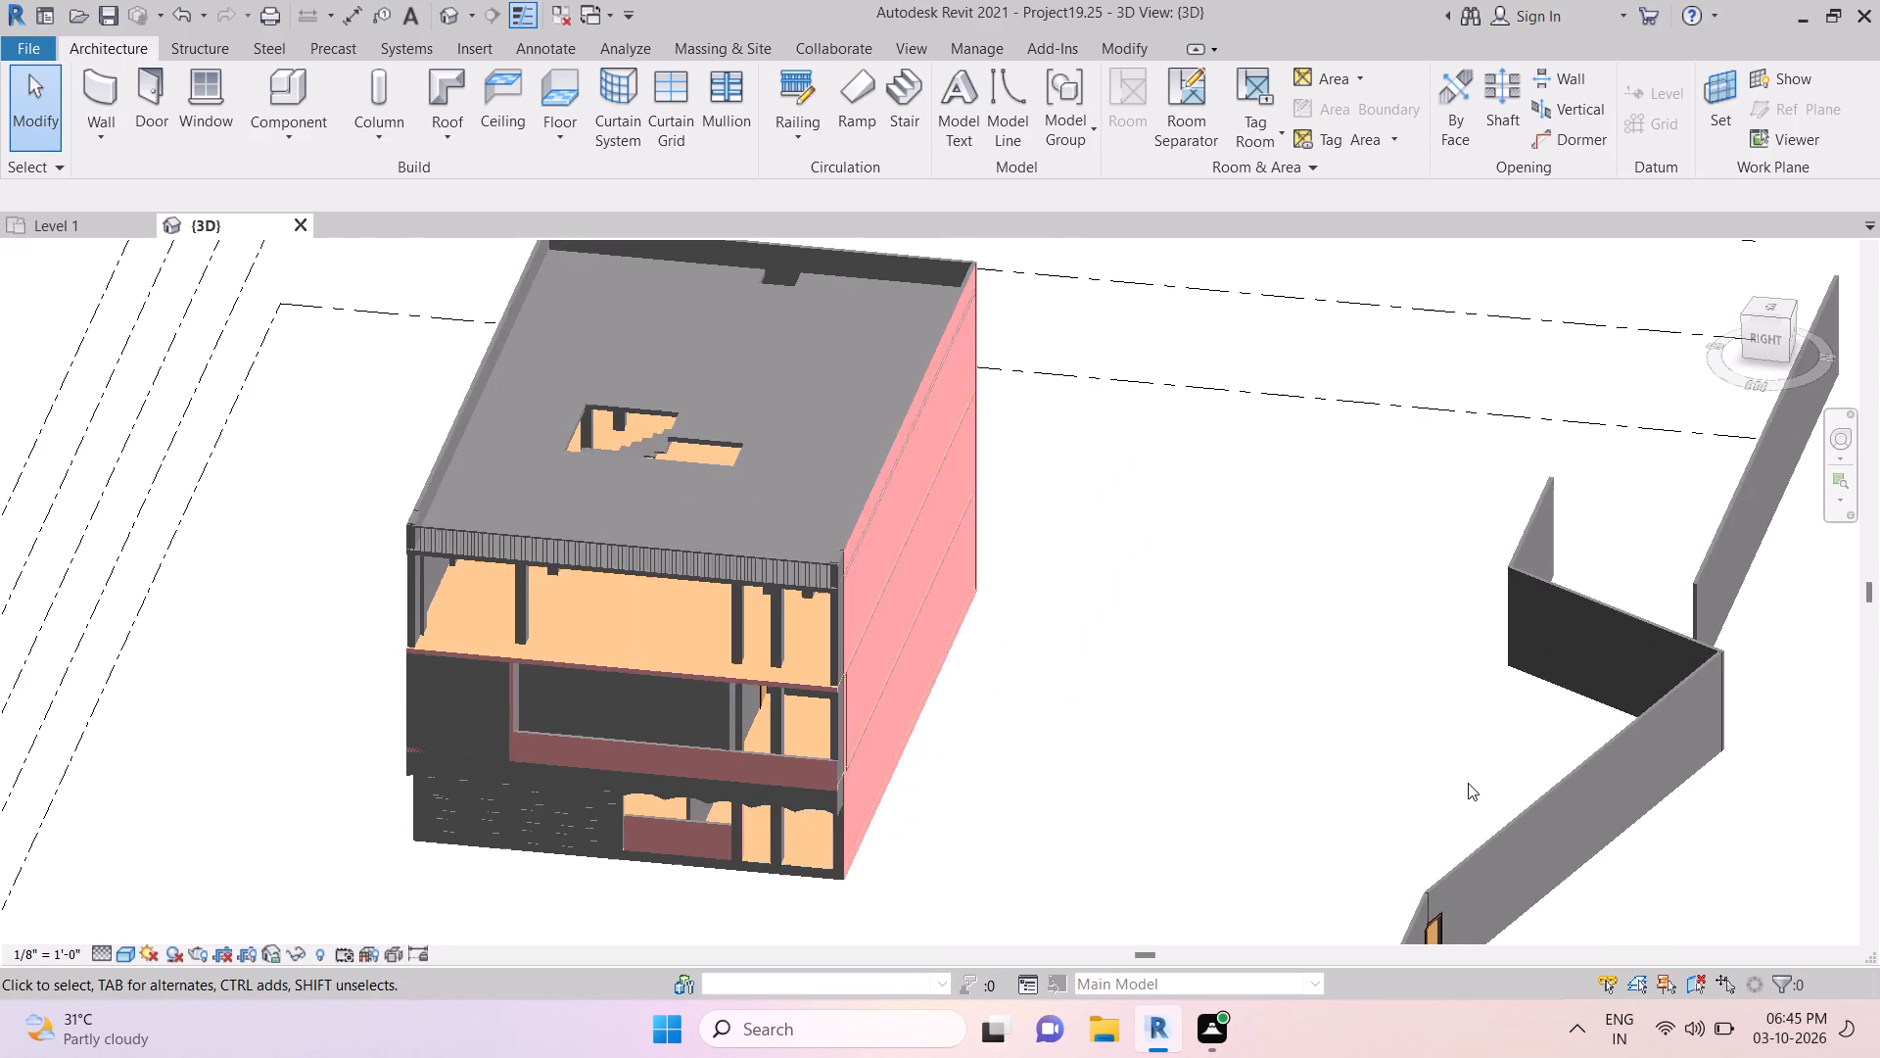
scroll(1468, 788, "down", 6)
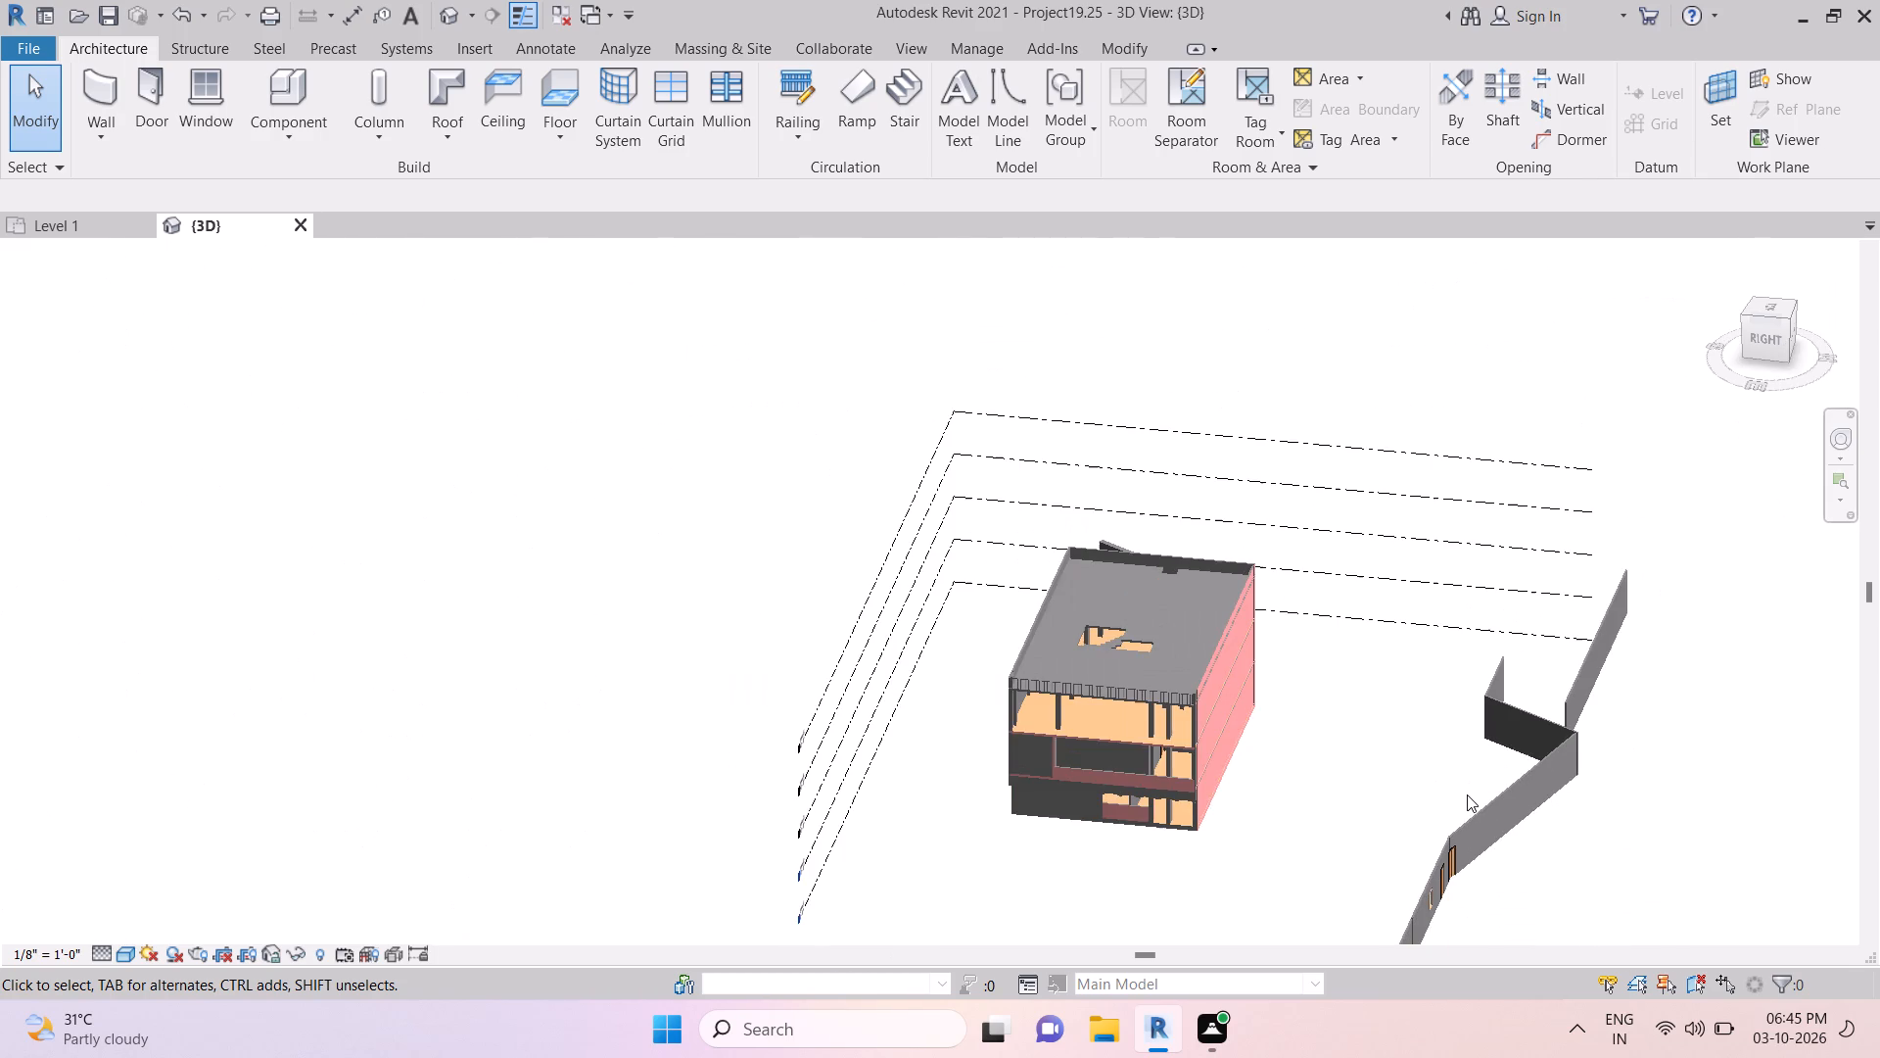
left_click_drag(1415, 916, 1424, 898)
left_click_drag(1429, 888, 1553, 842)
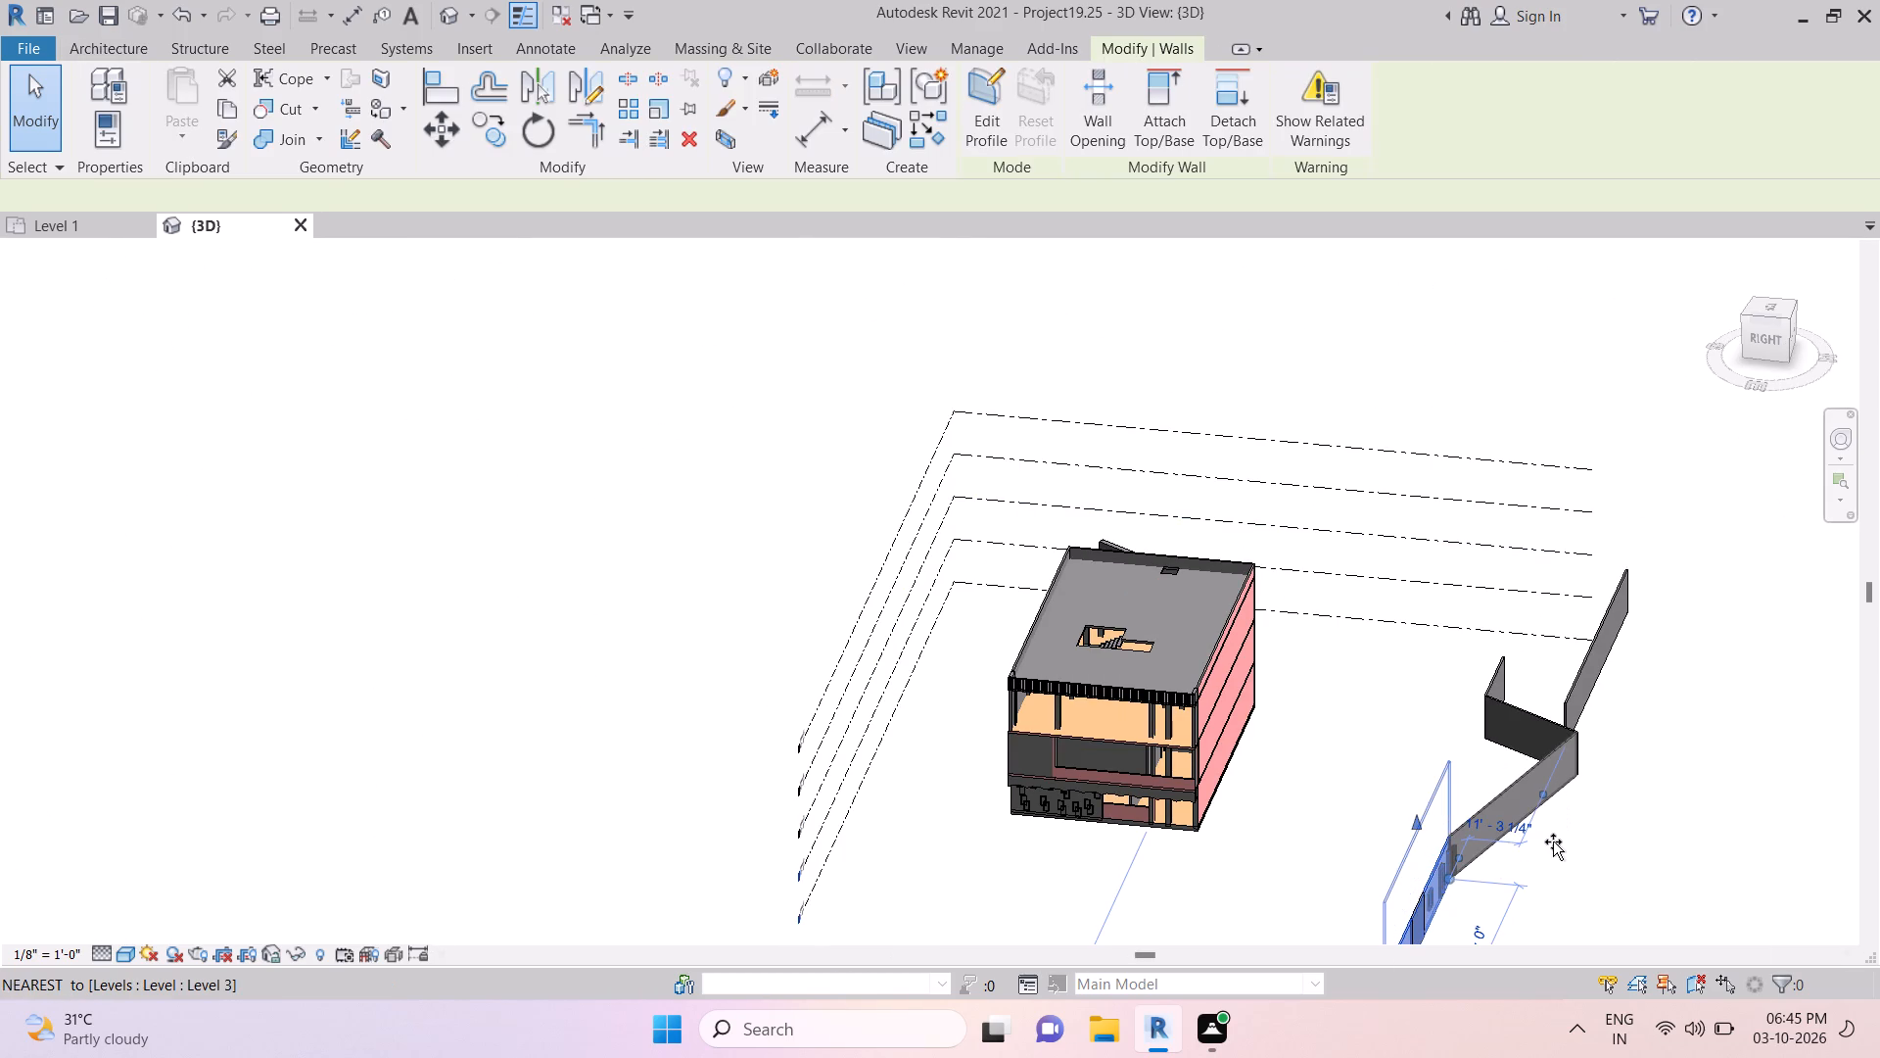
left_click_drag(1553, 842, 1525, 890)
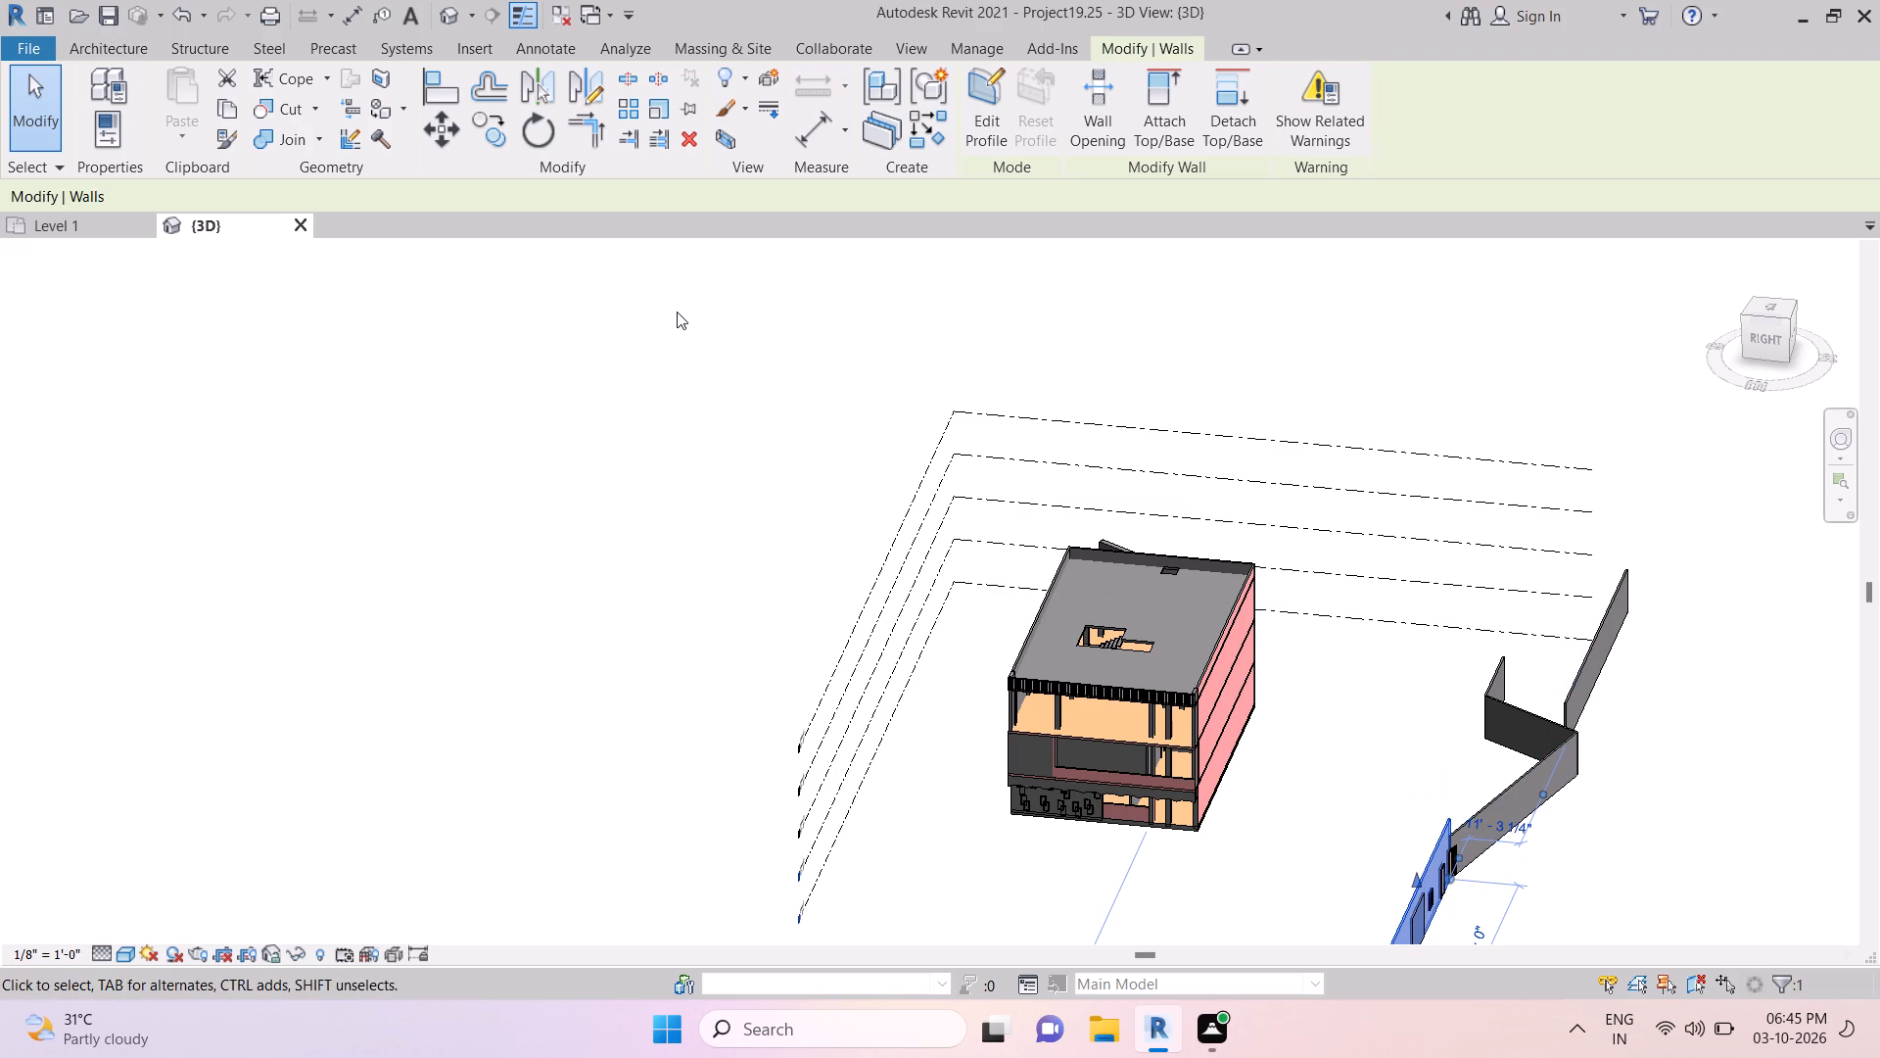
key("Escape")
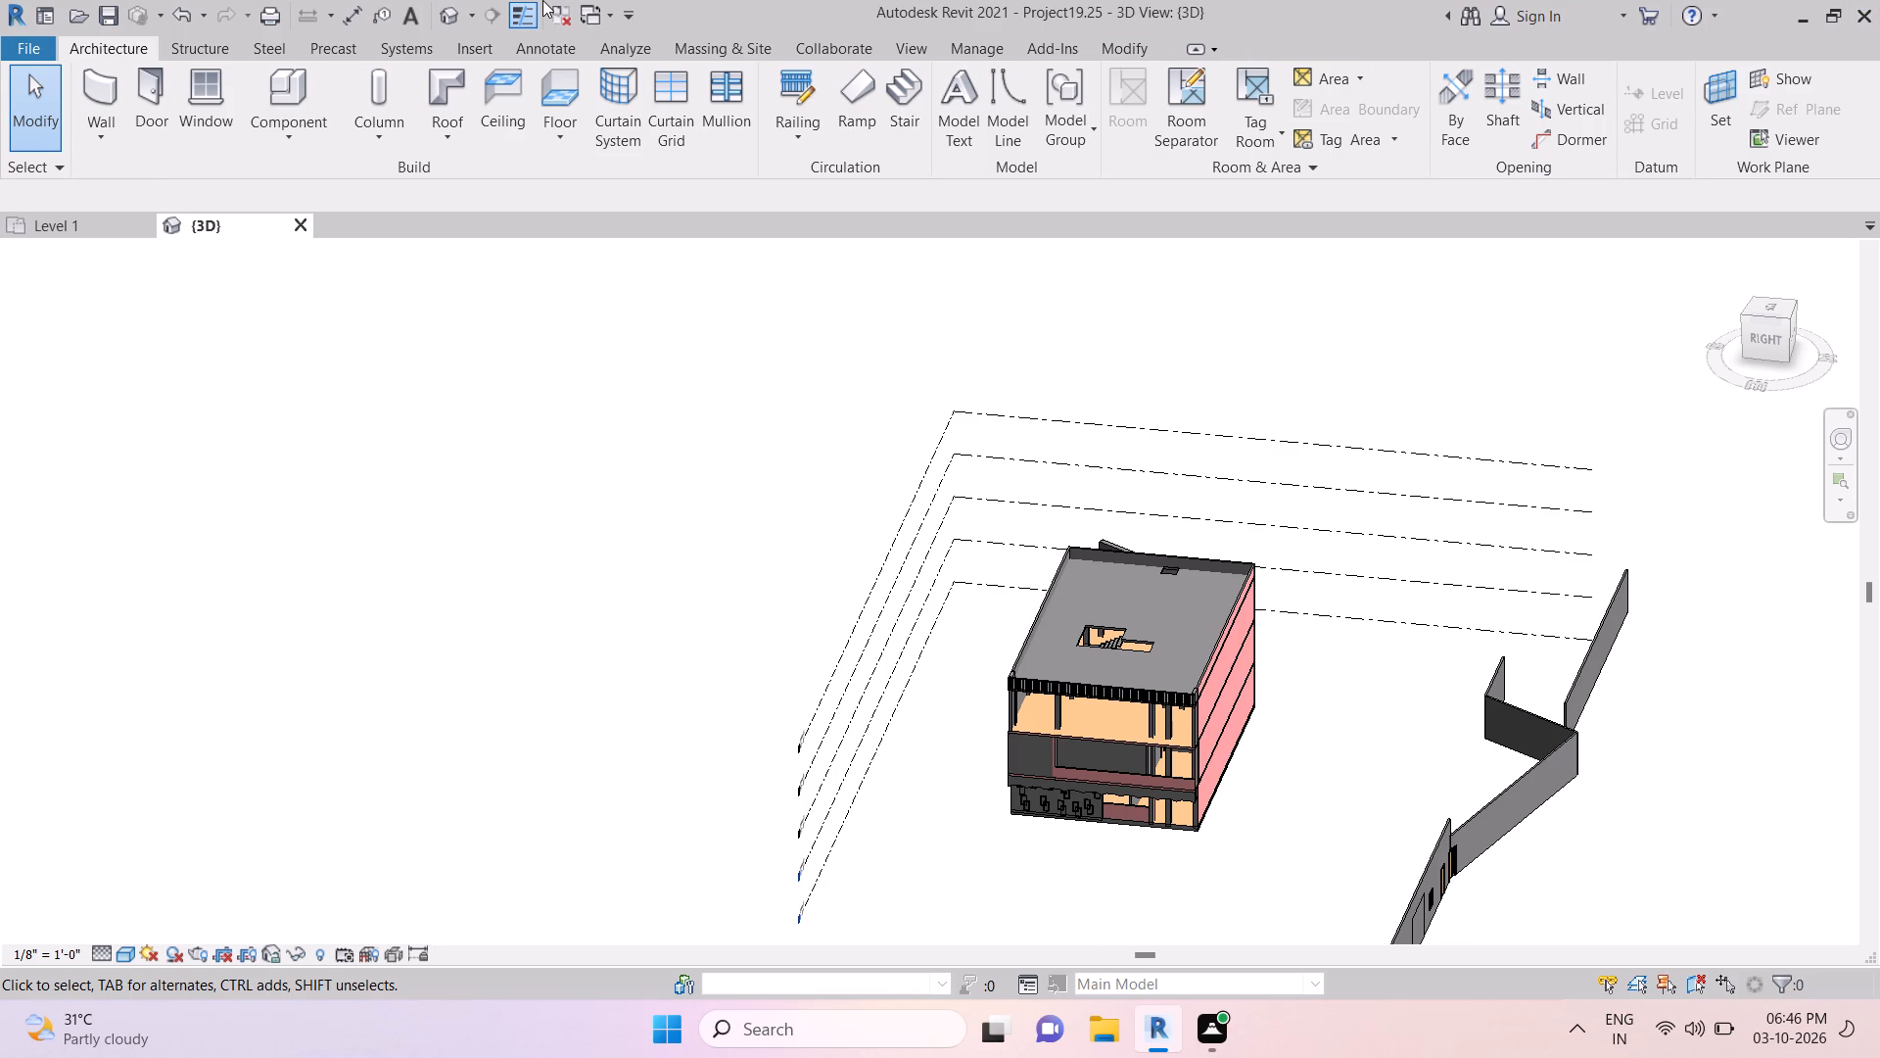
Return to the Level 1 floor plan and examine the building layout and the surrounding walls.
left_click(35, 226)
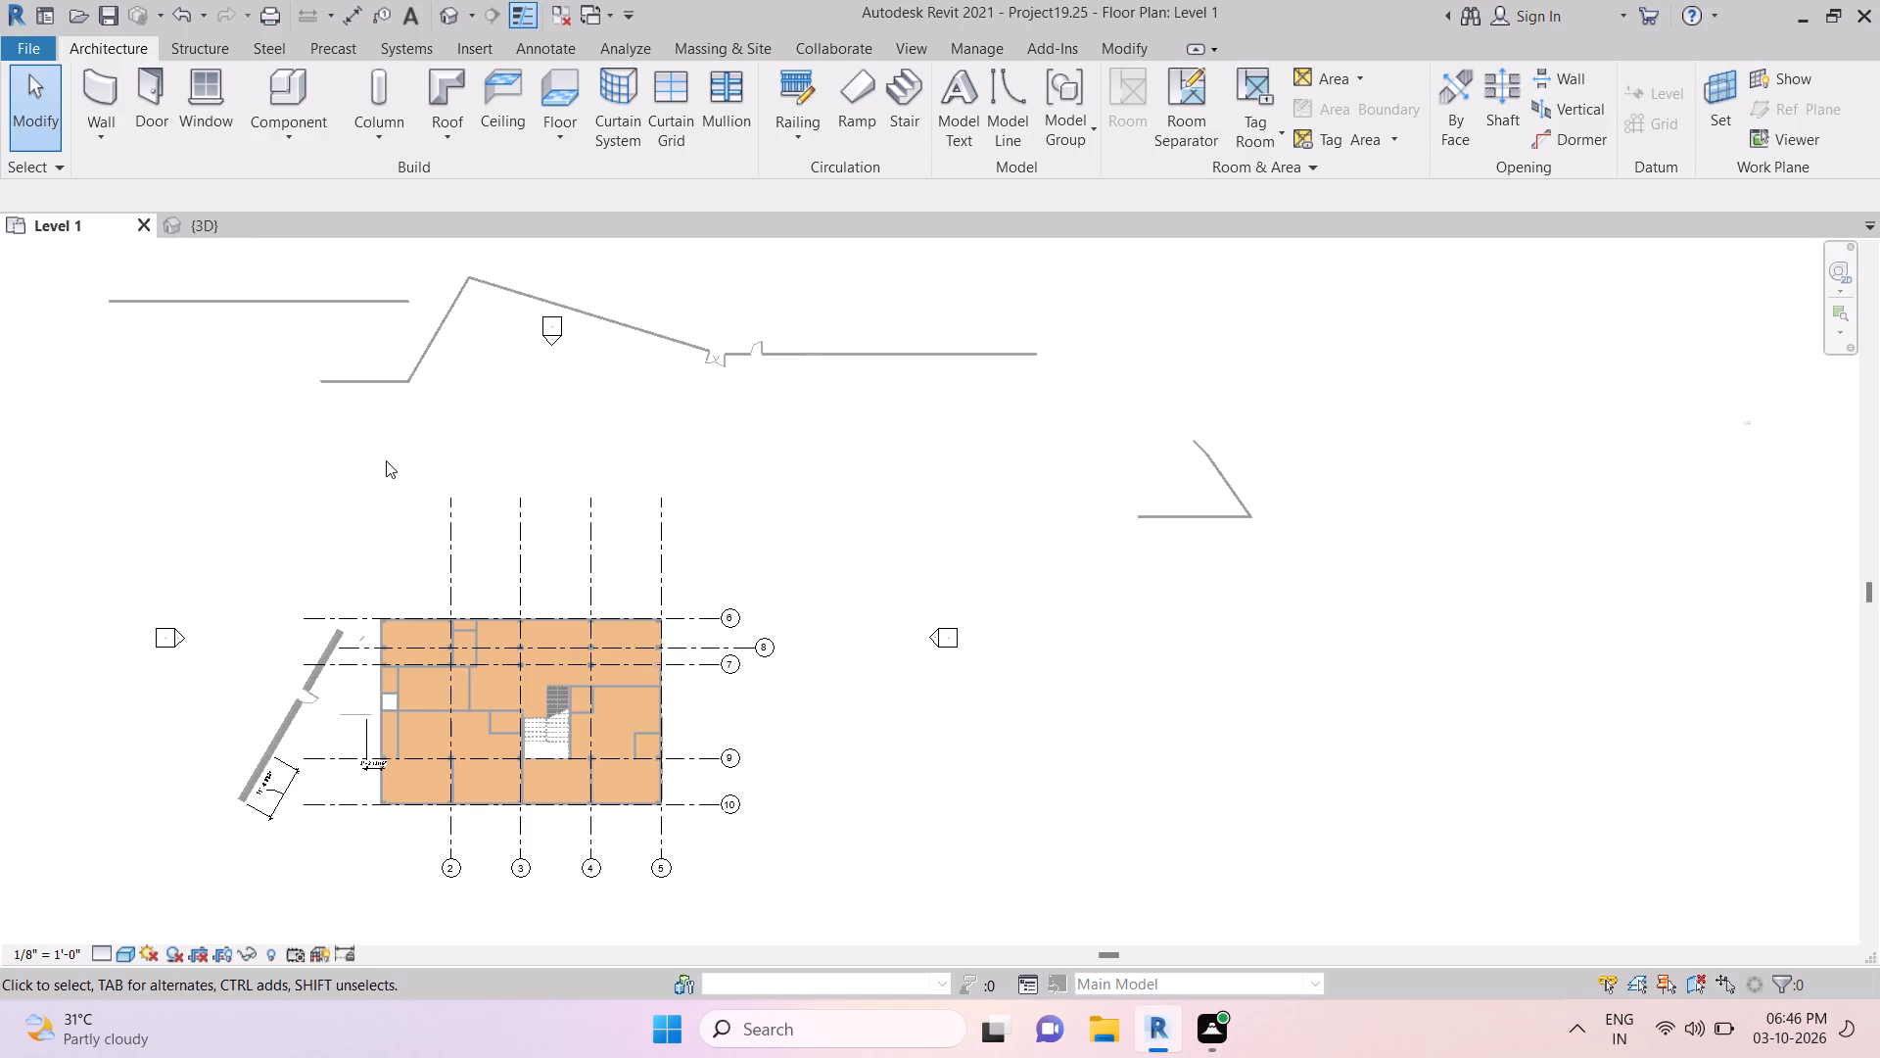
scroll(454, 707, "down", 3)
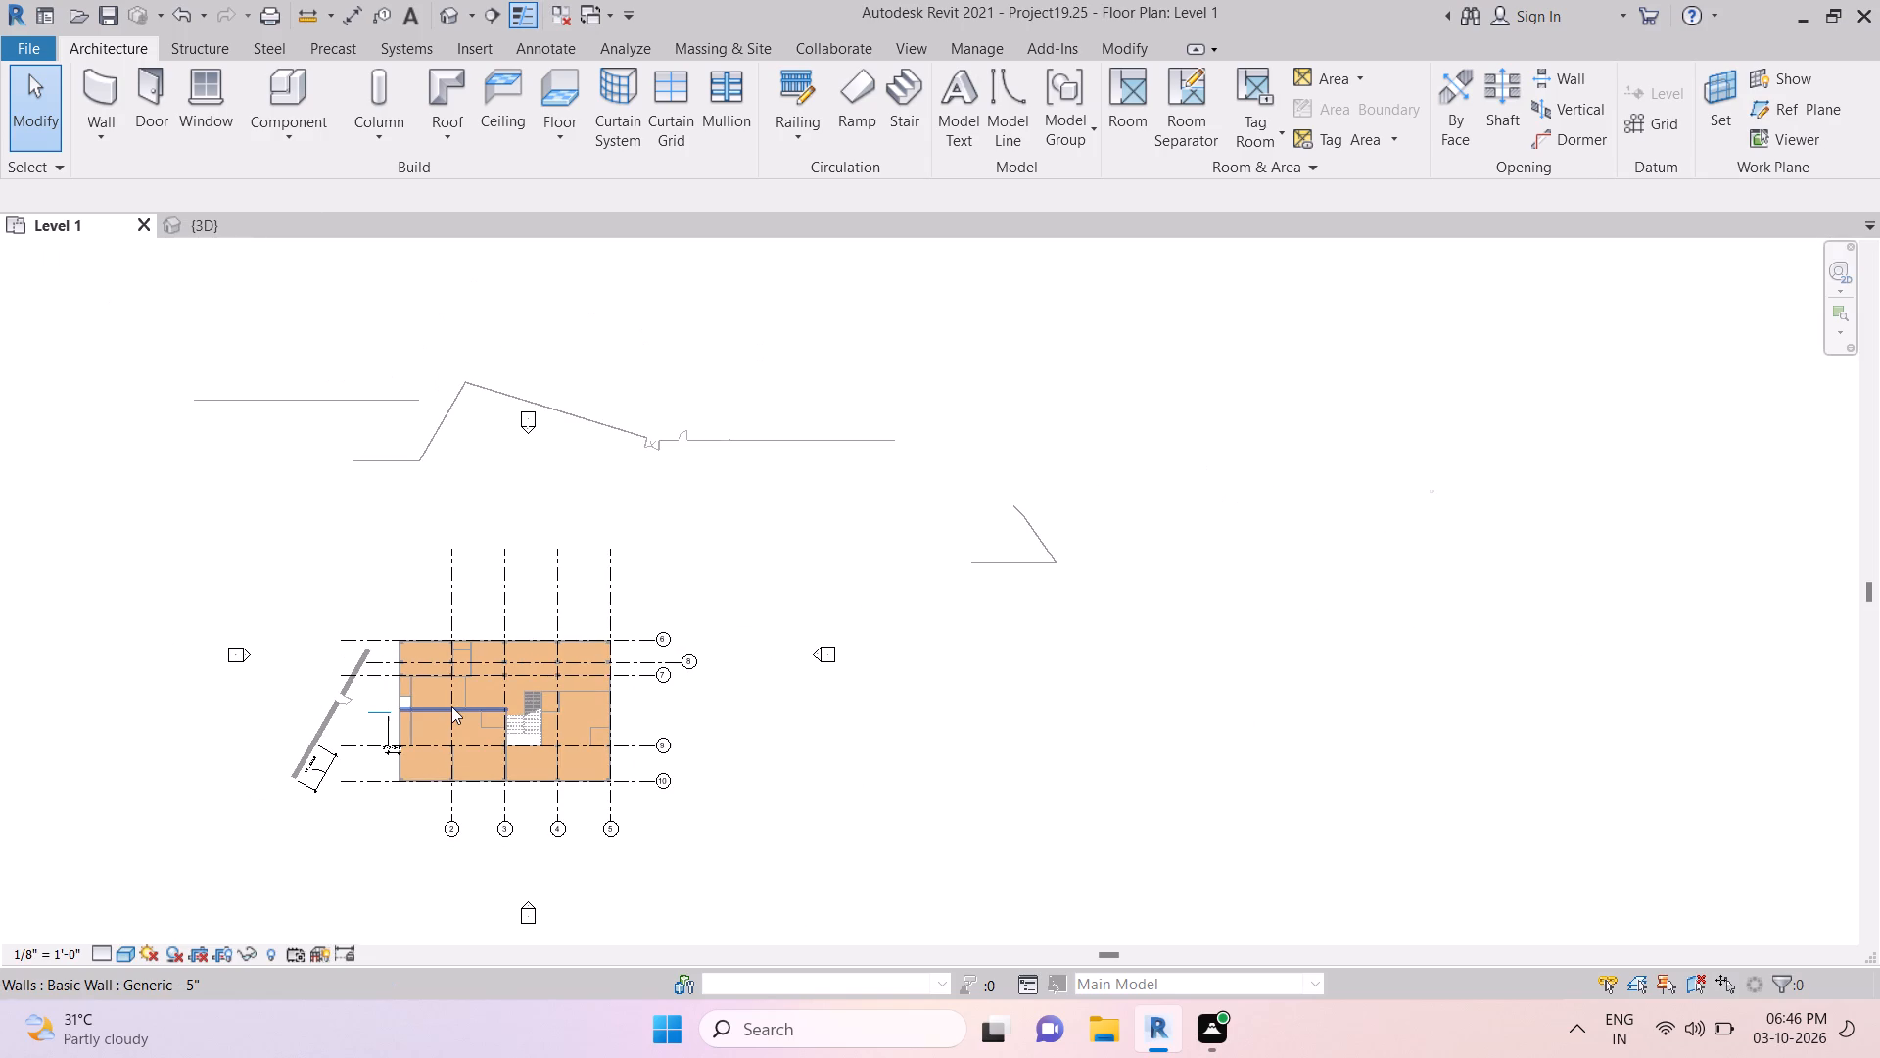
scroll(451, 706, "up", 8)
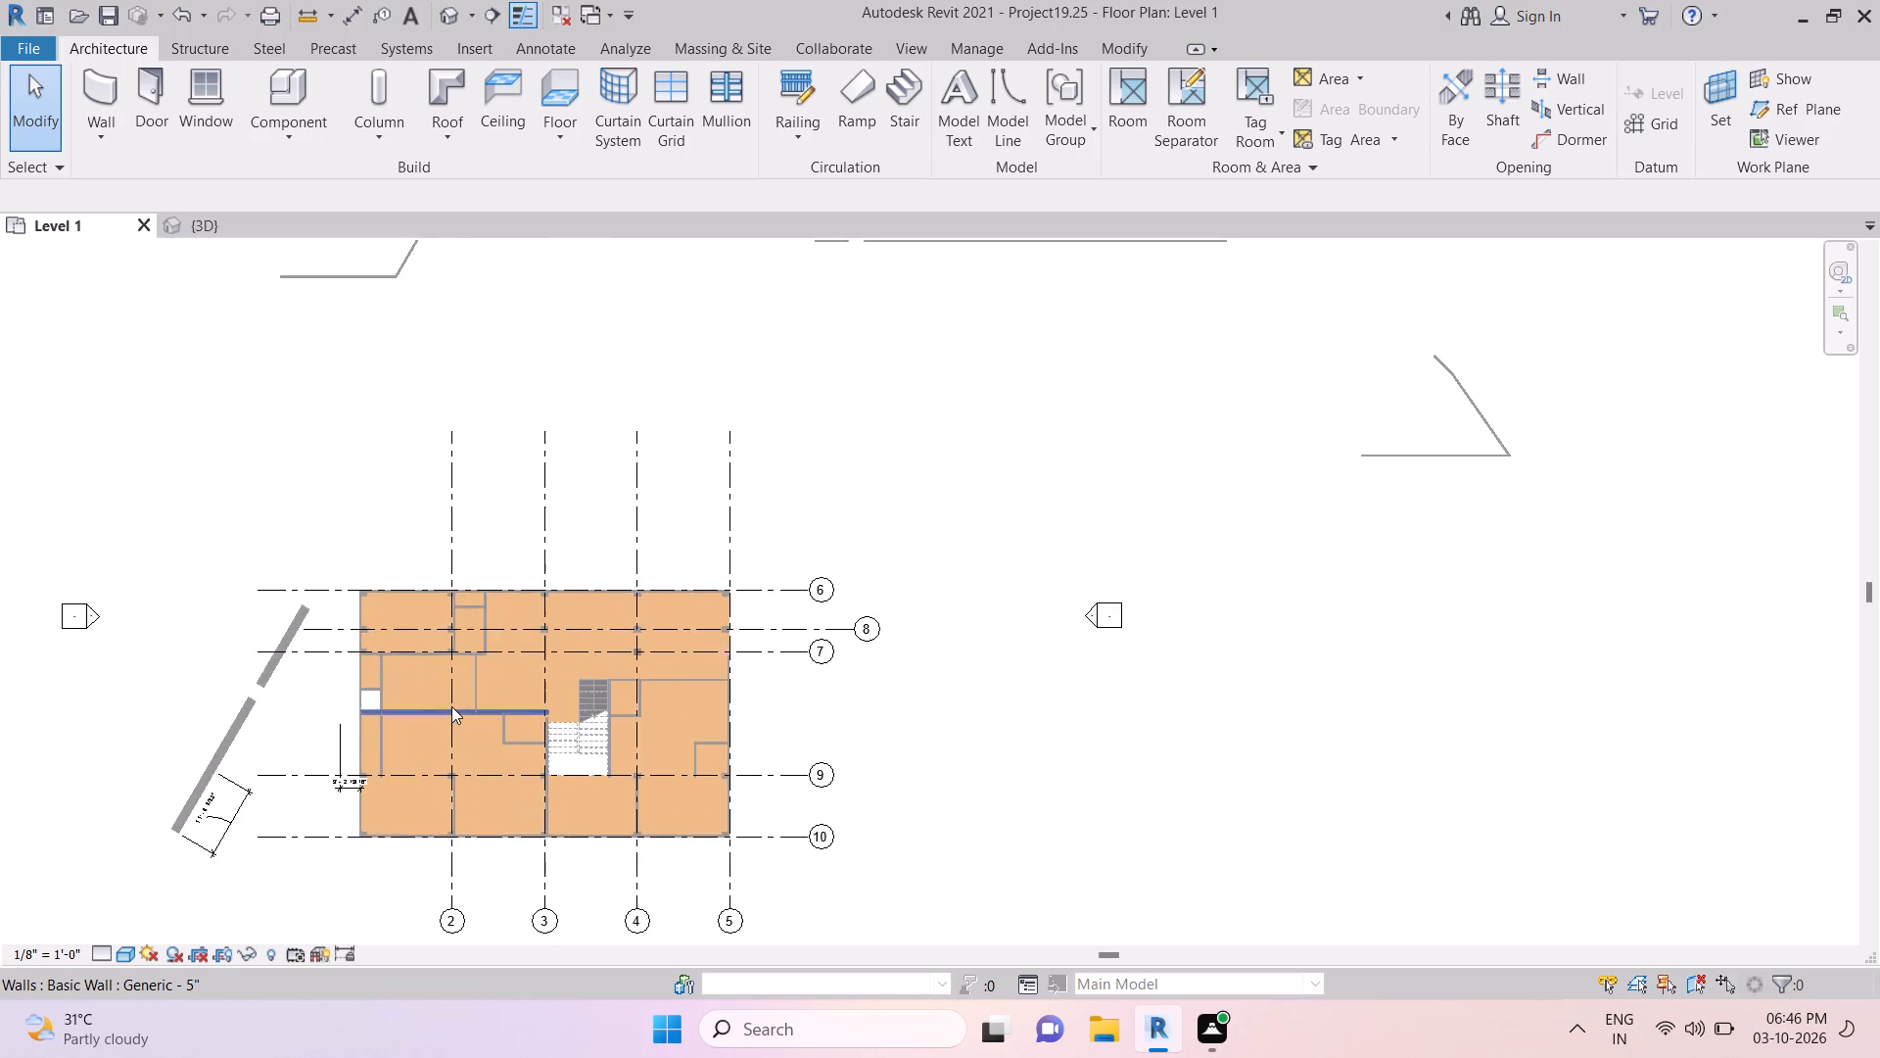
scroll(451, 706, "up", 1)
scroll(452, 705, "down", 2)
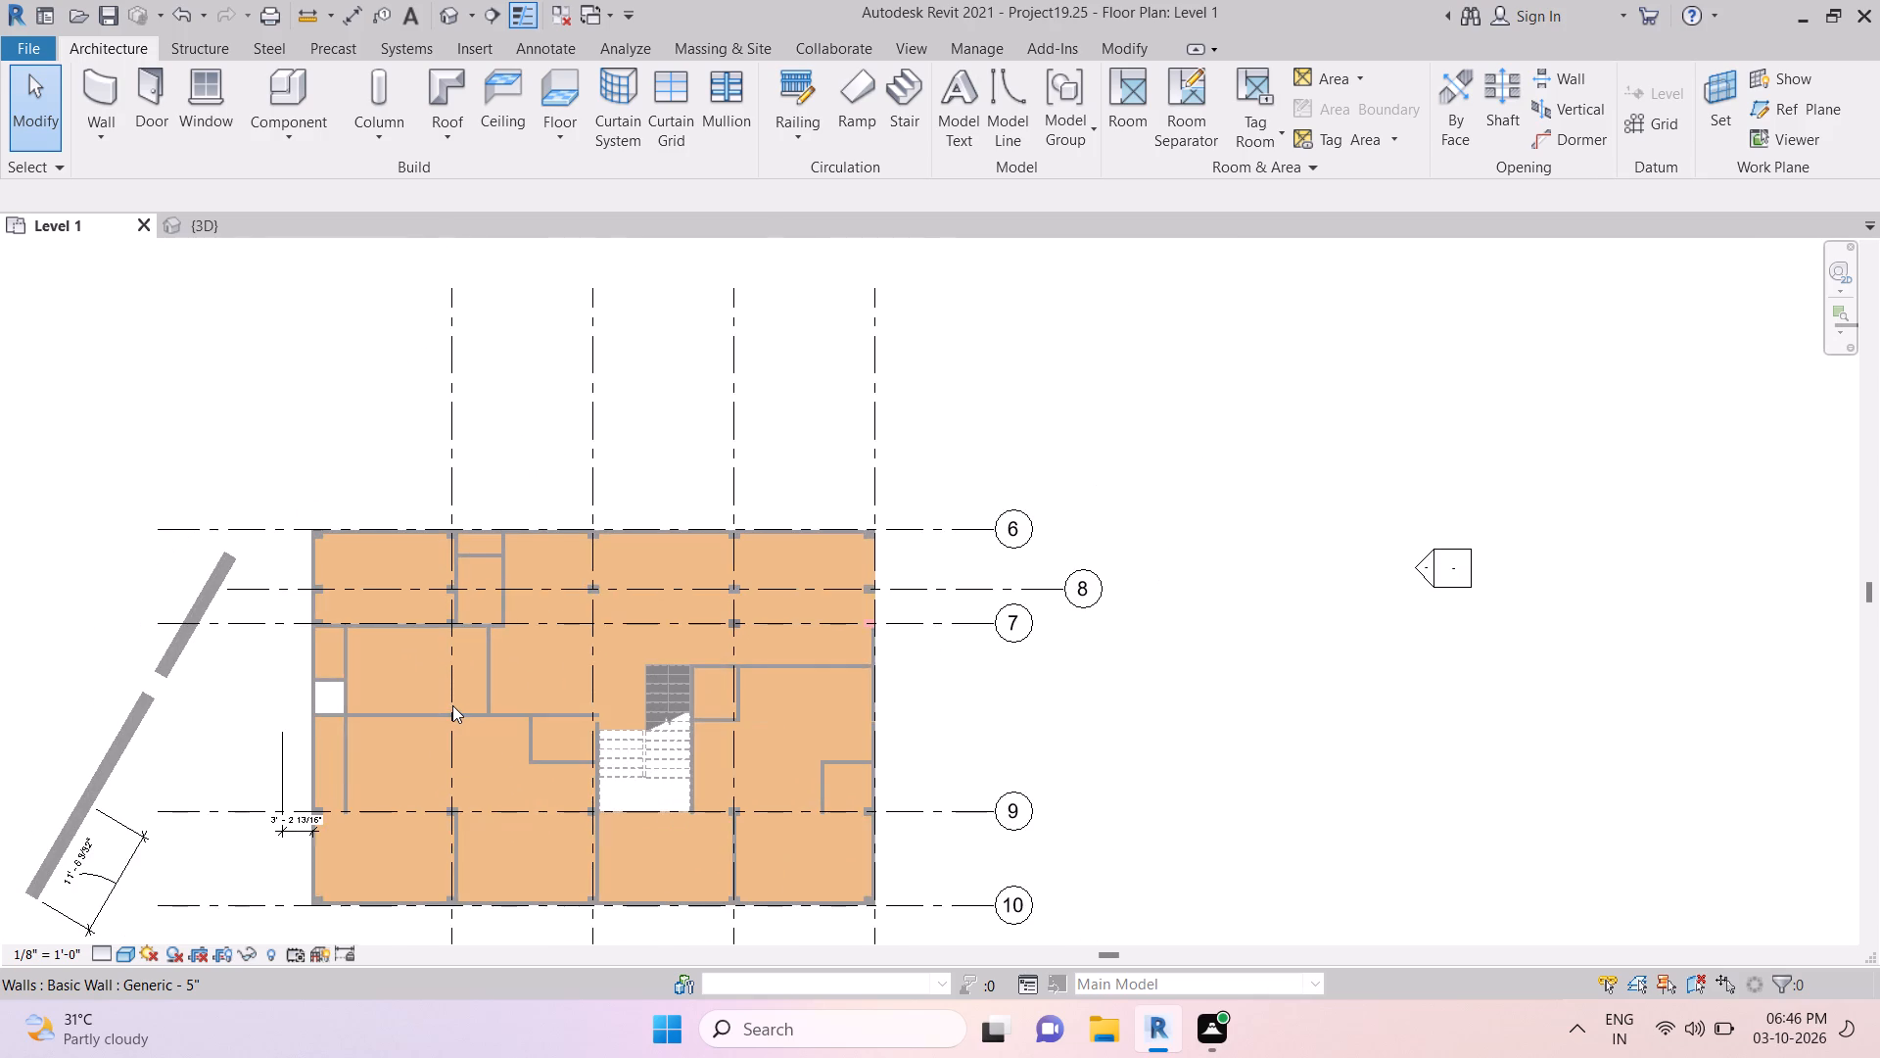
scroll(452, 705, "down", 5)
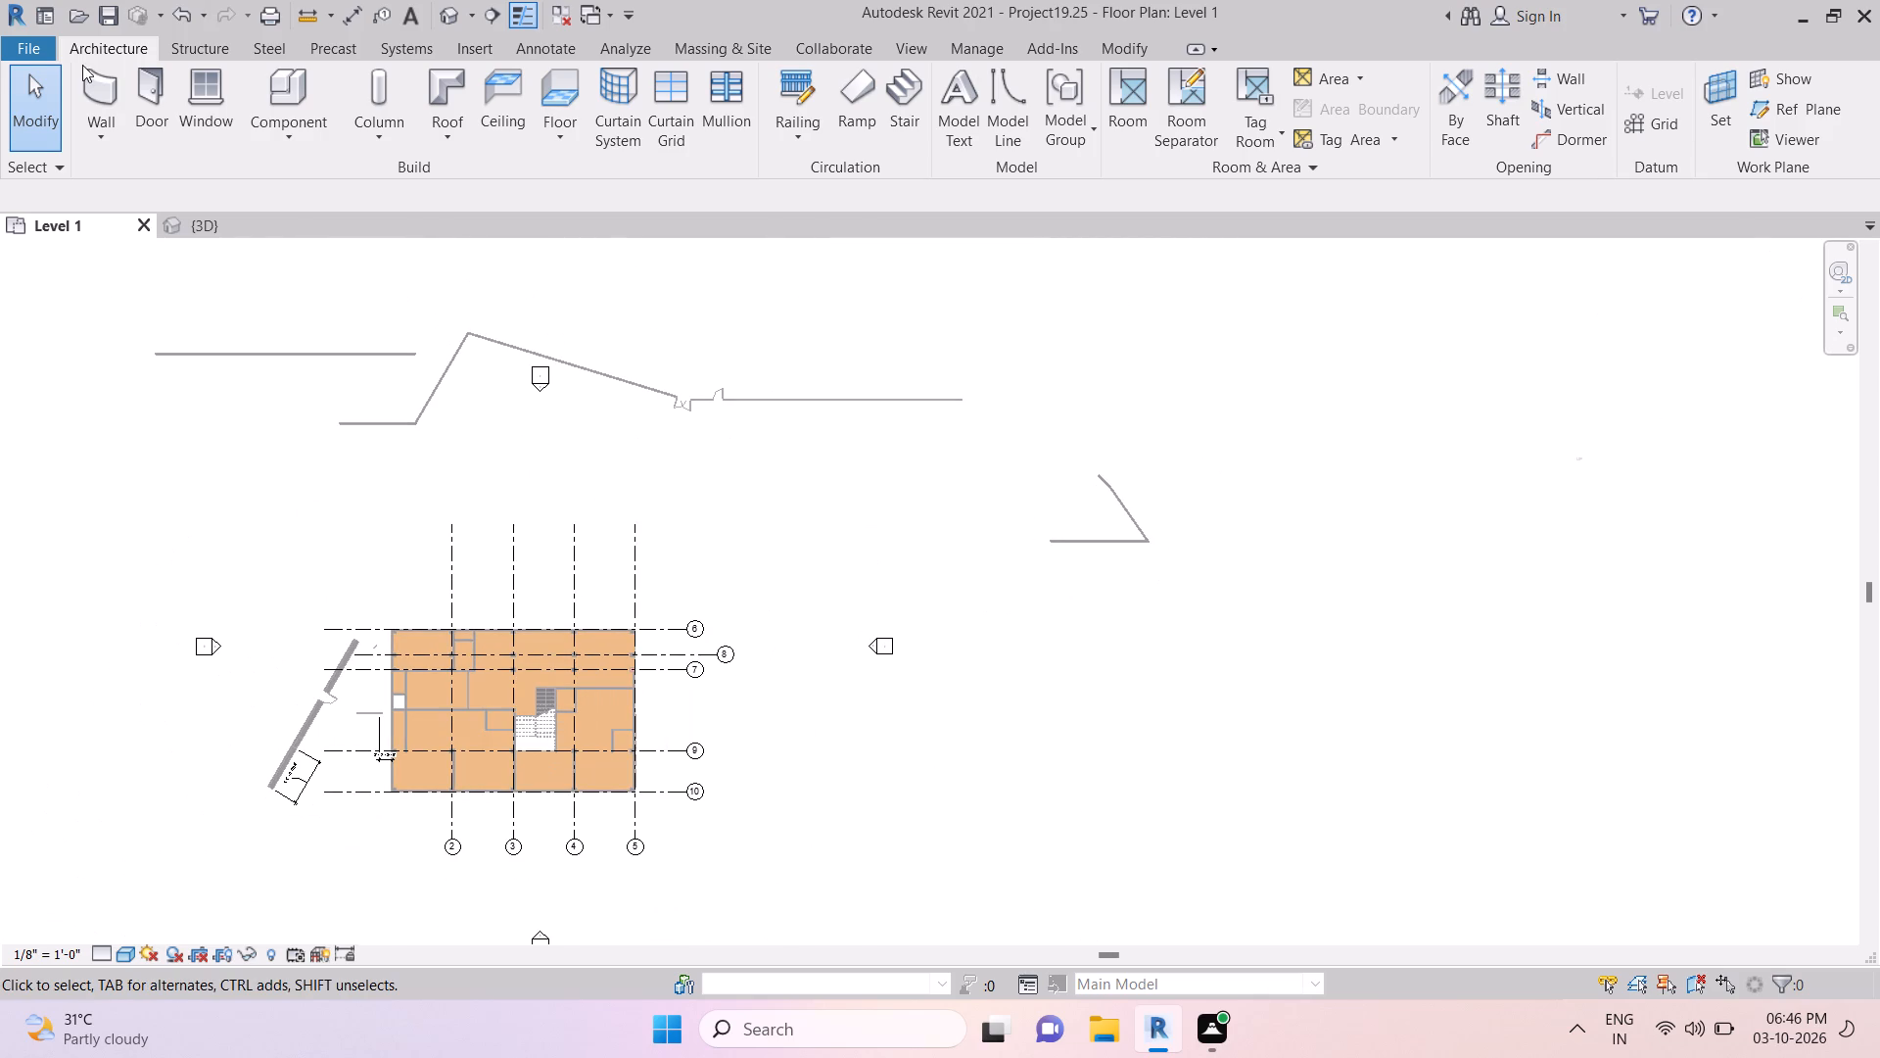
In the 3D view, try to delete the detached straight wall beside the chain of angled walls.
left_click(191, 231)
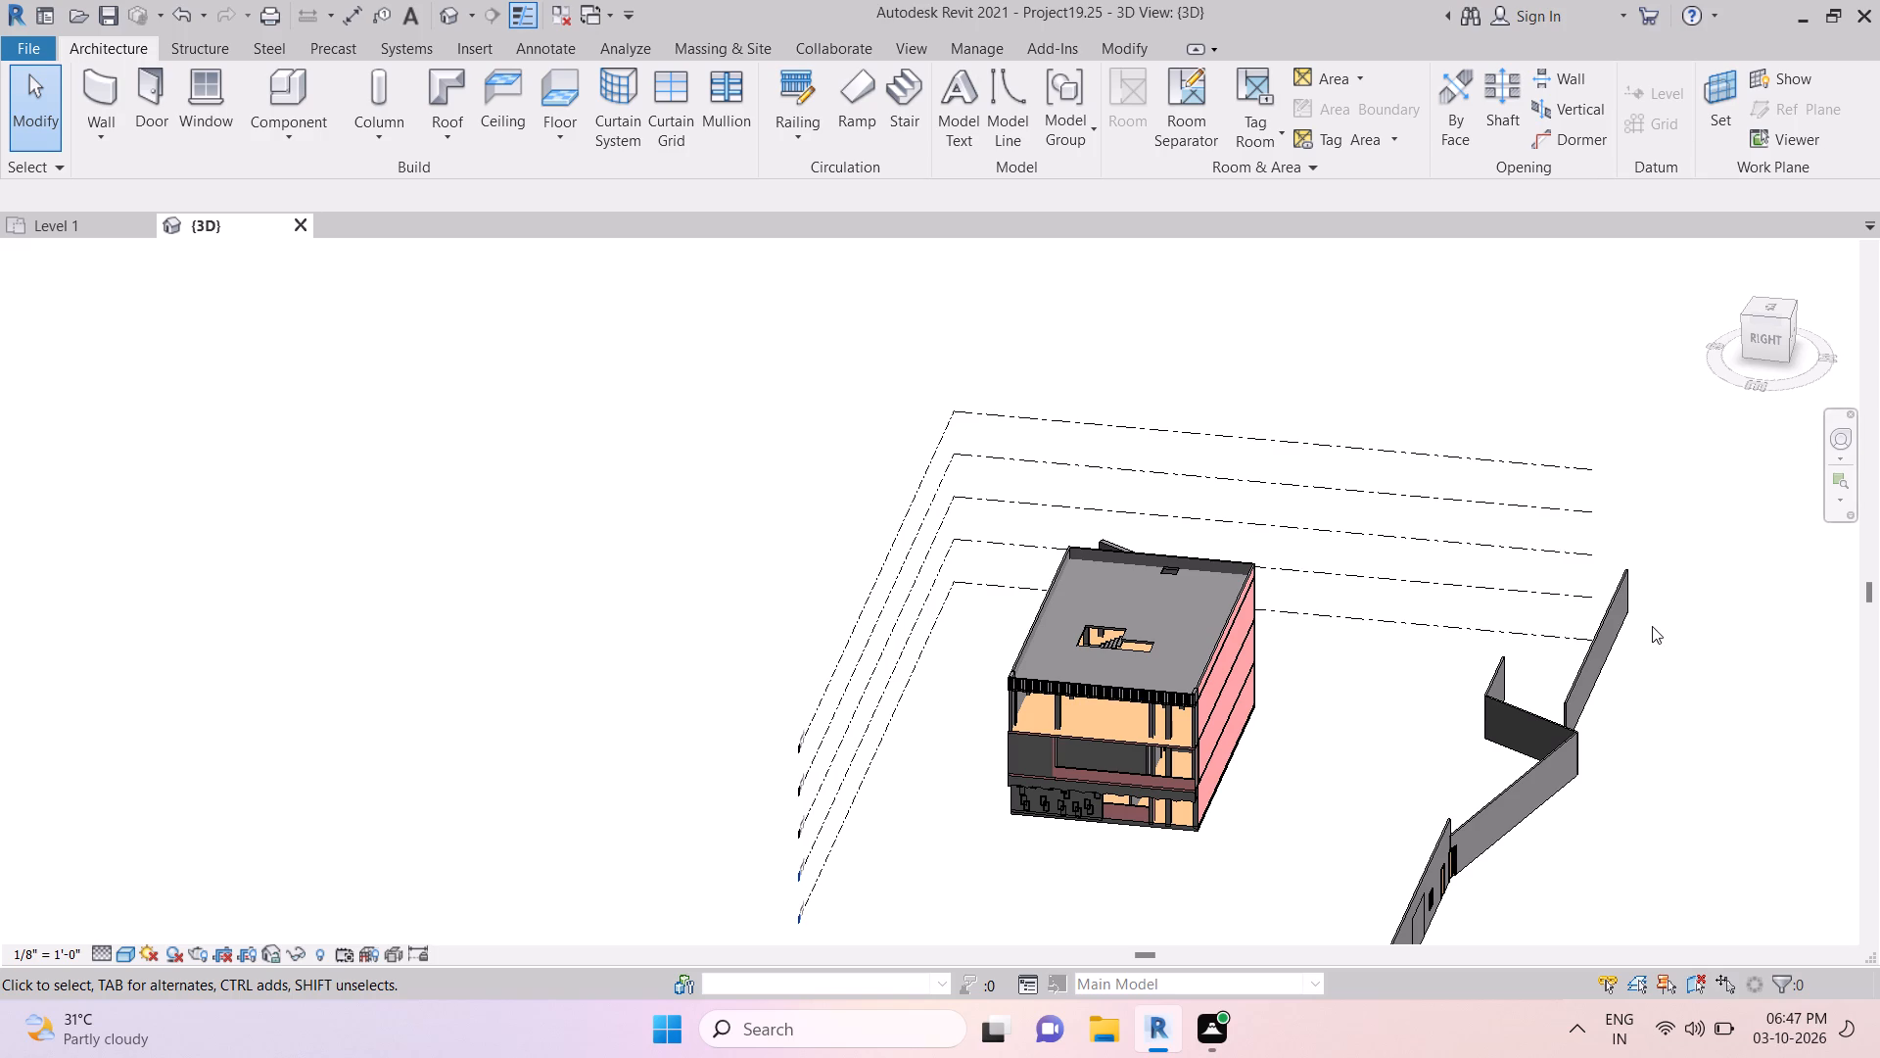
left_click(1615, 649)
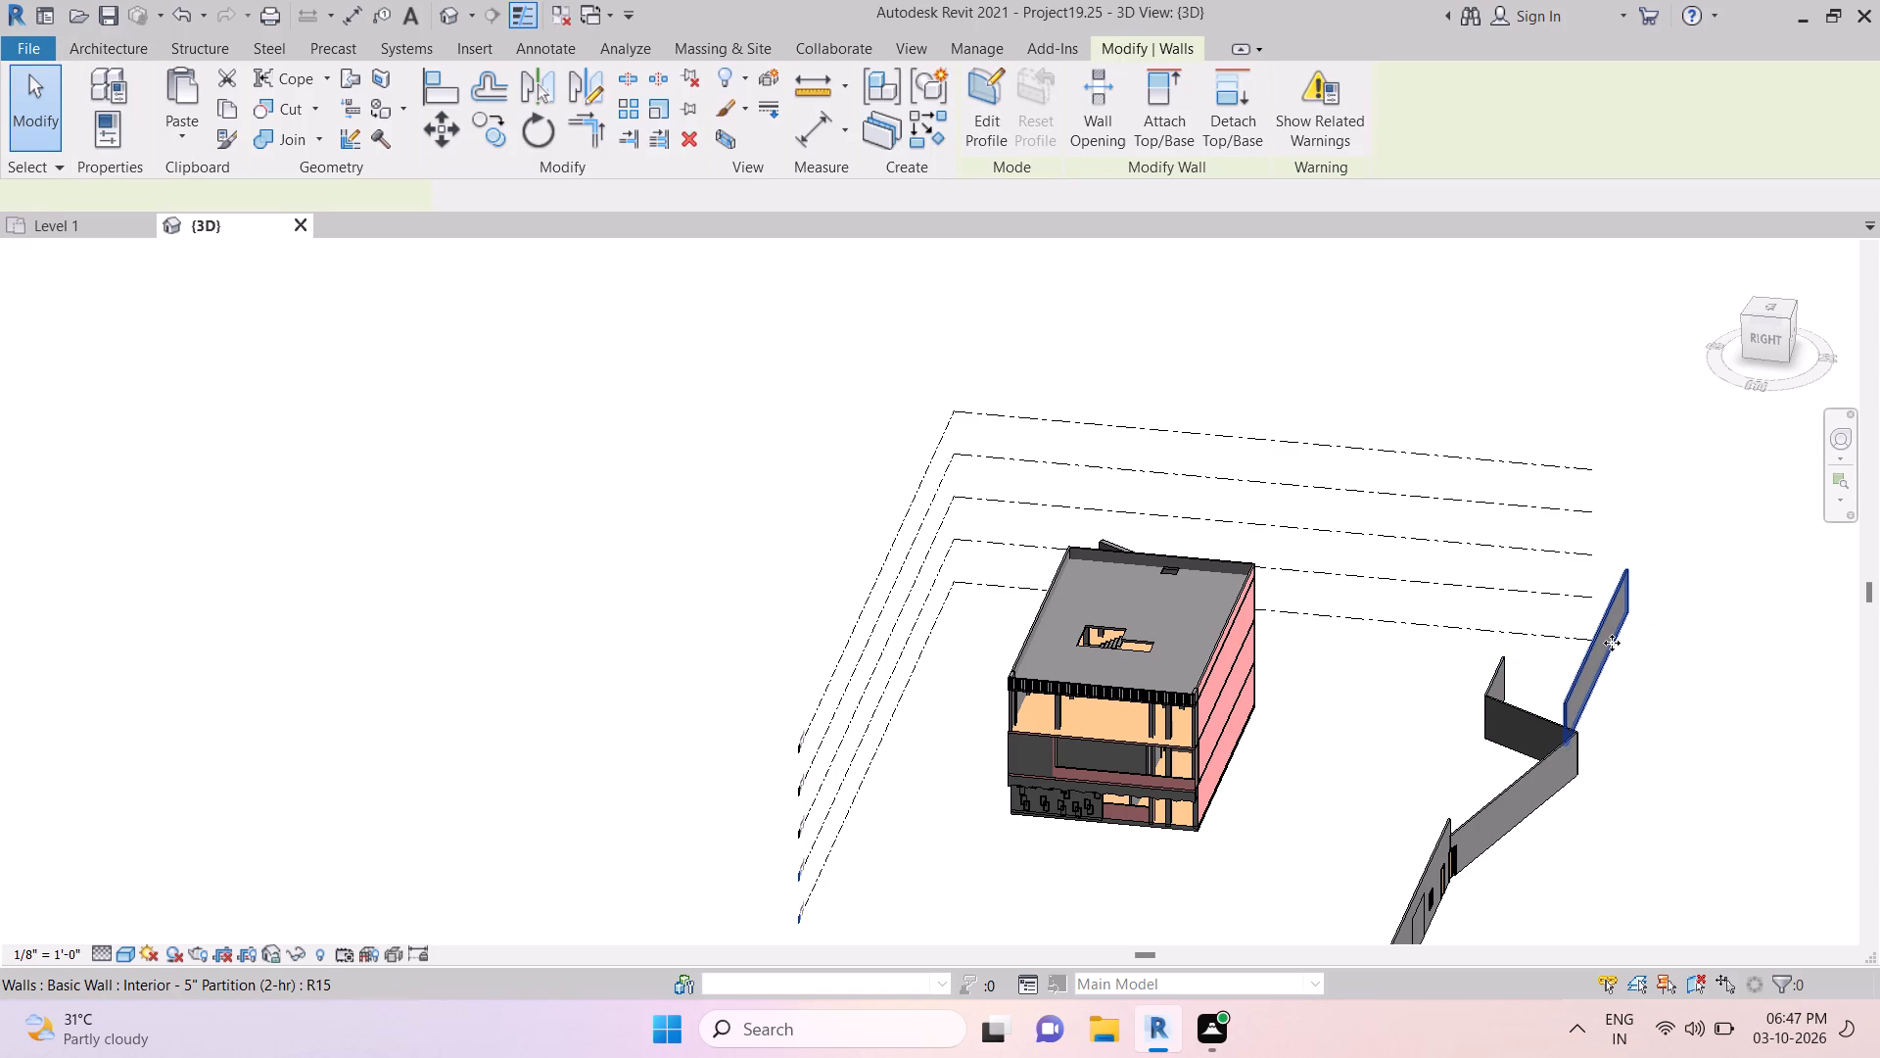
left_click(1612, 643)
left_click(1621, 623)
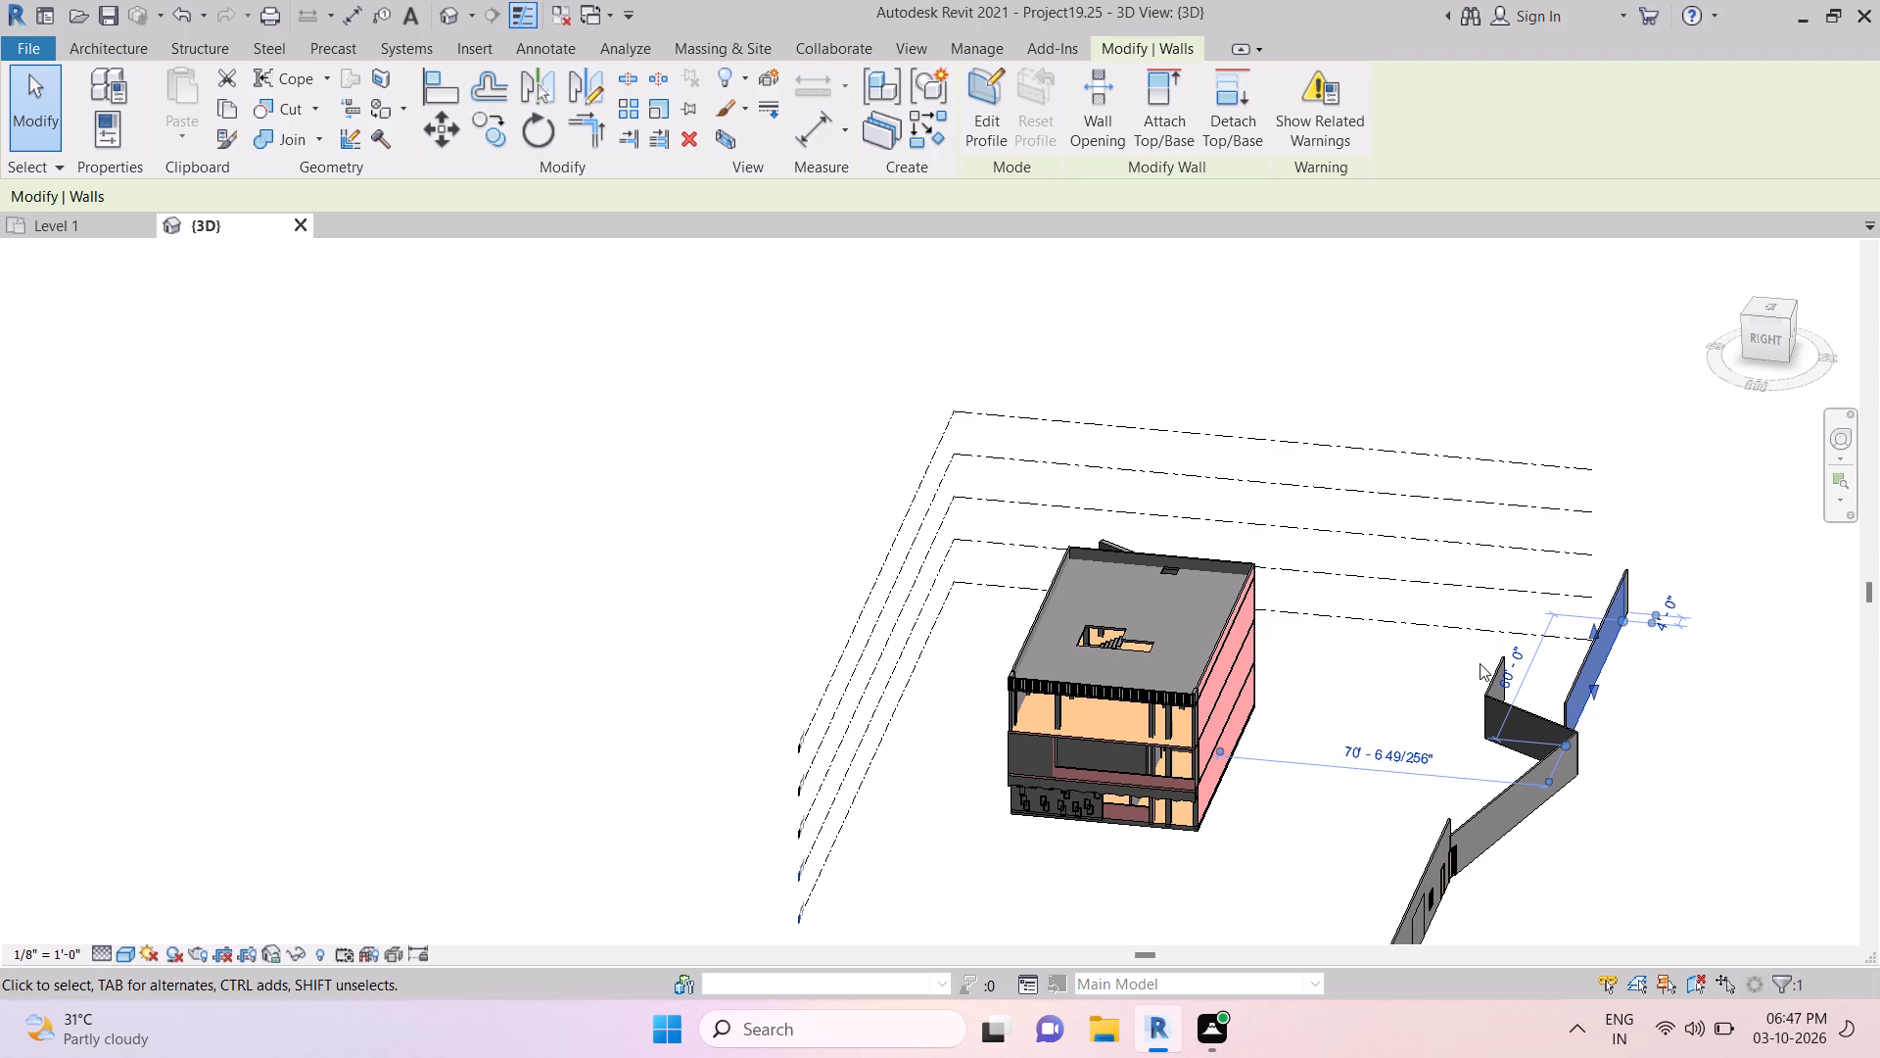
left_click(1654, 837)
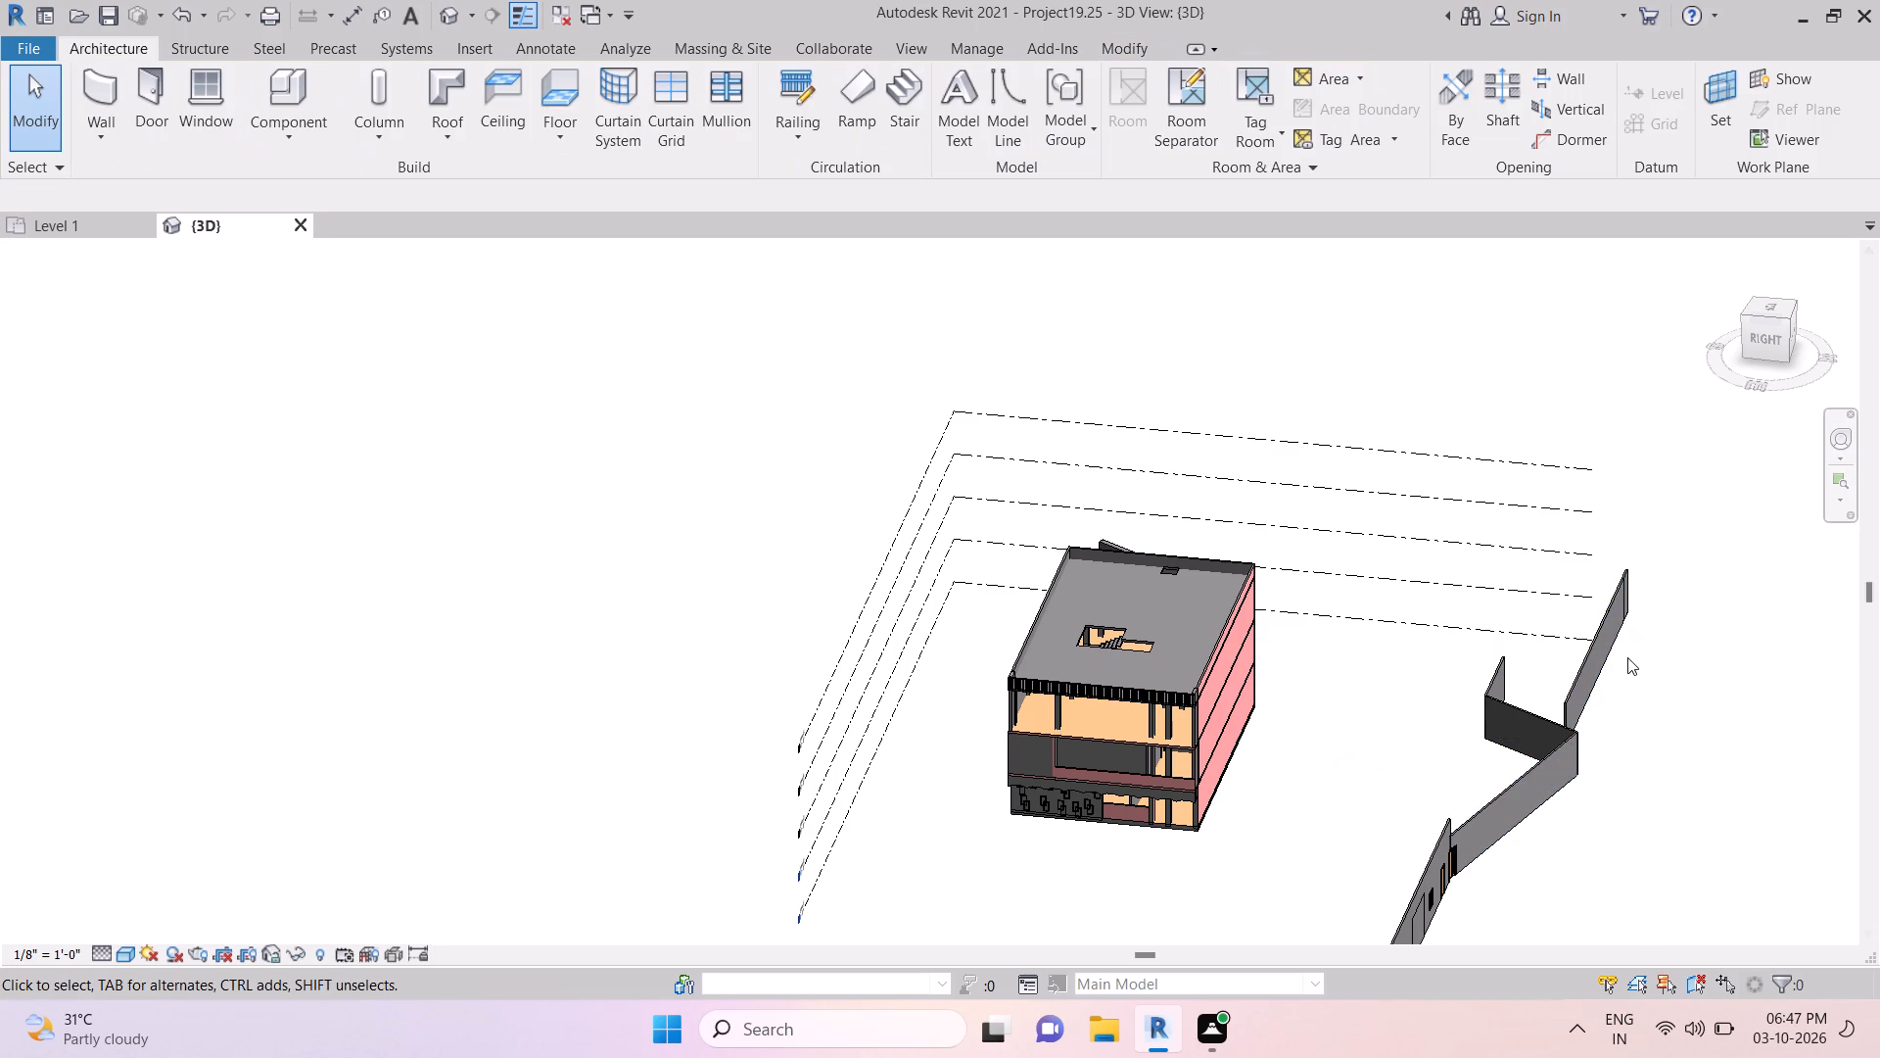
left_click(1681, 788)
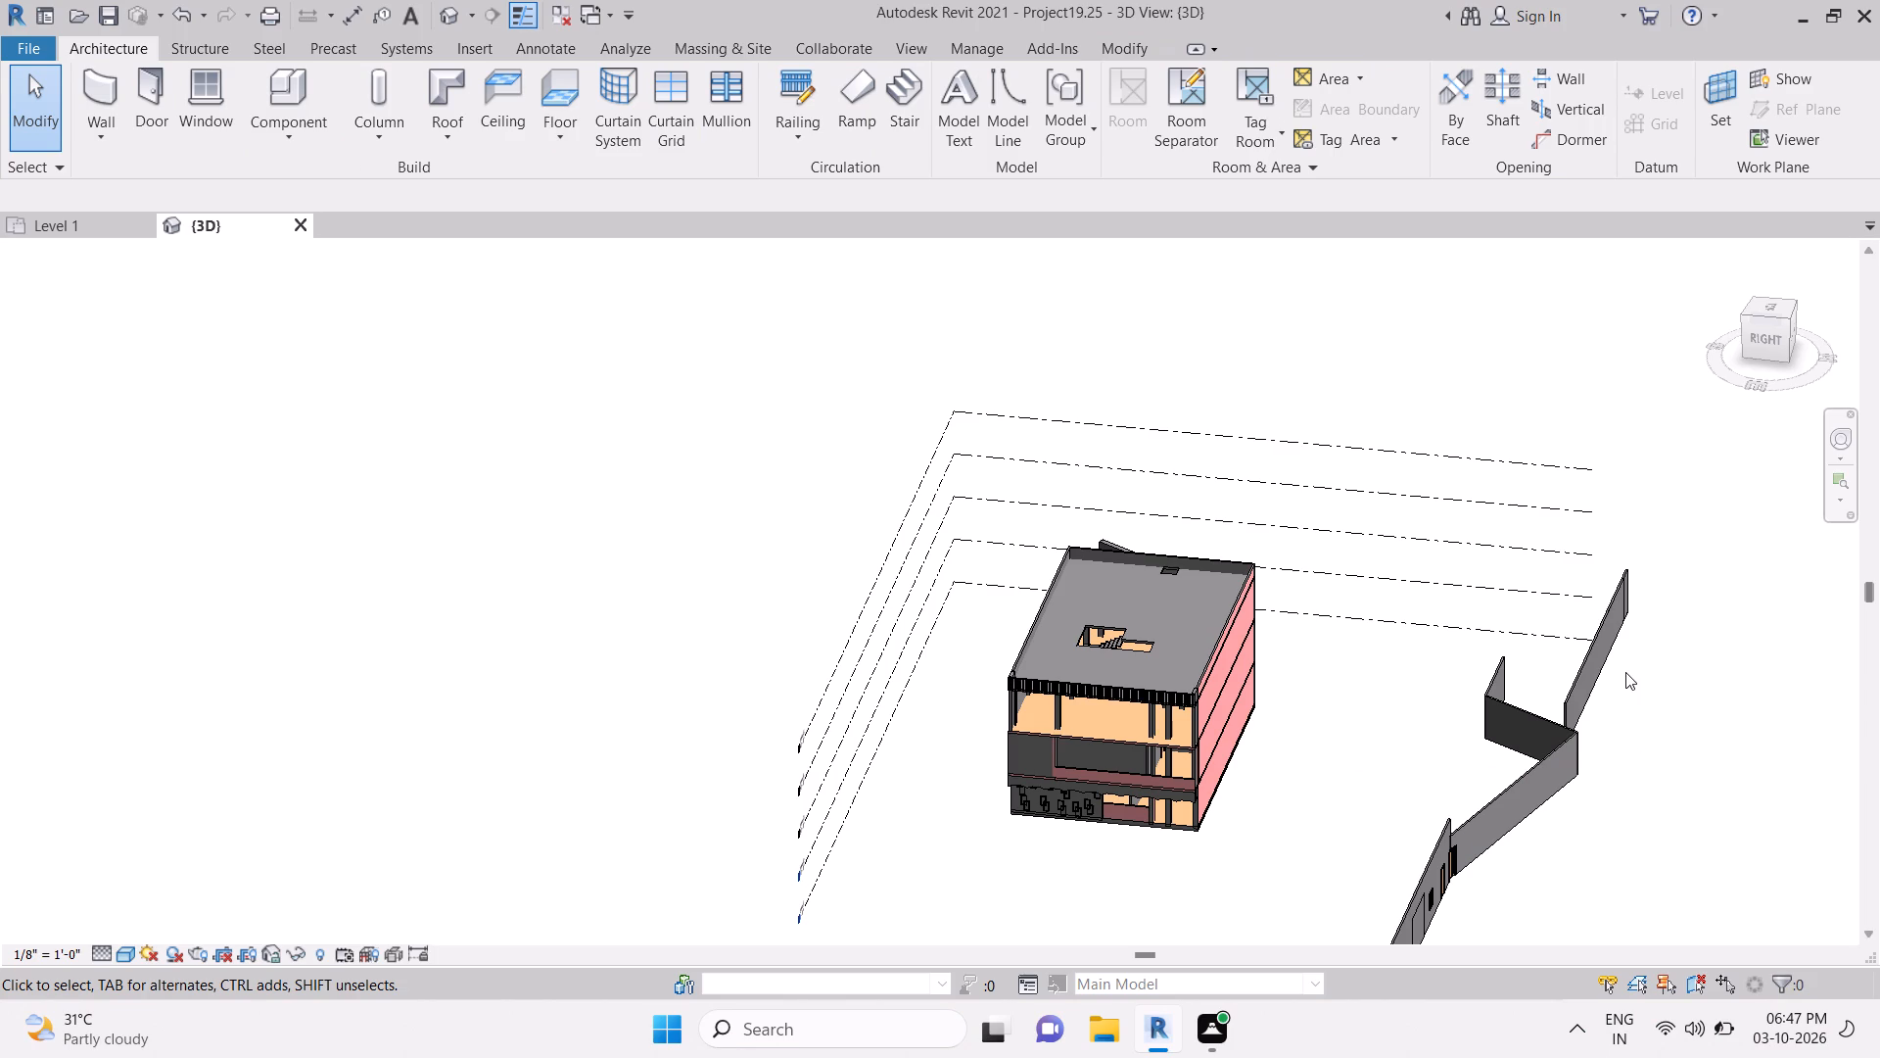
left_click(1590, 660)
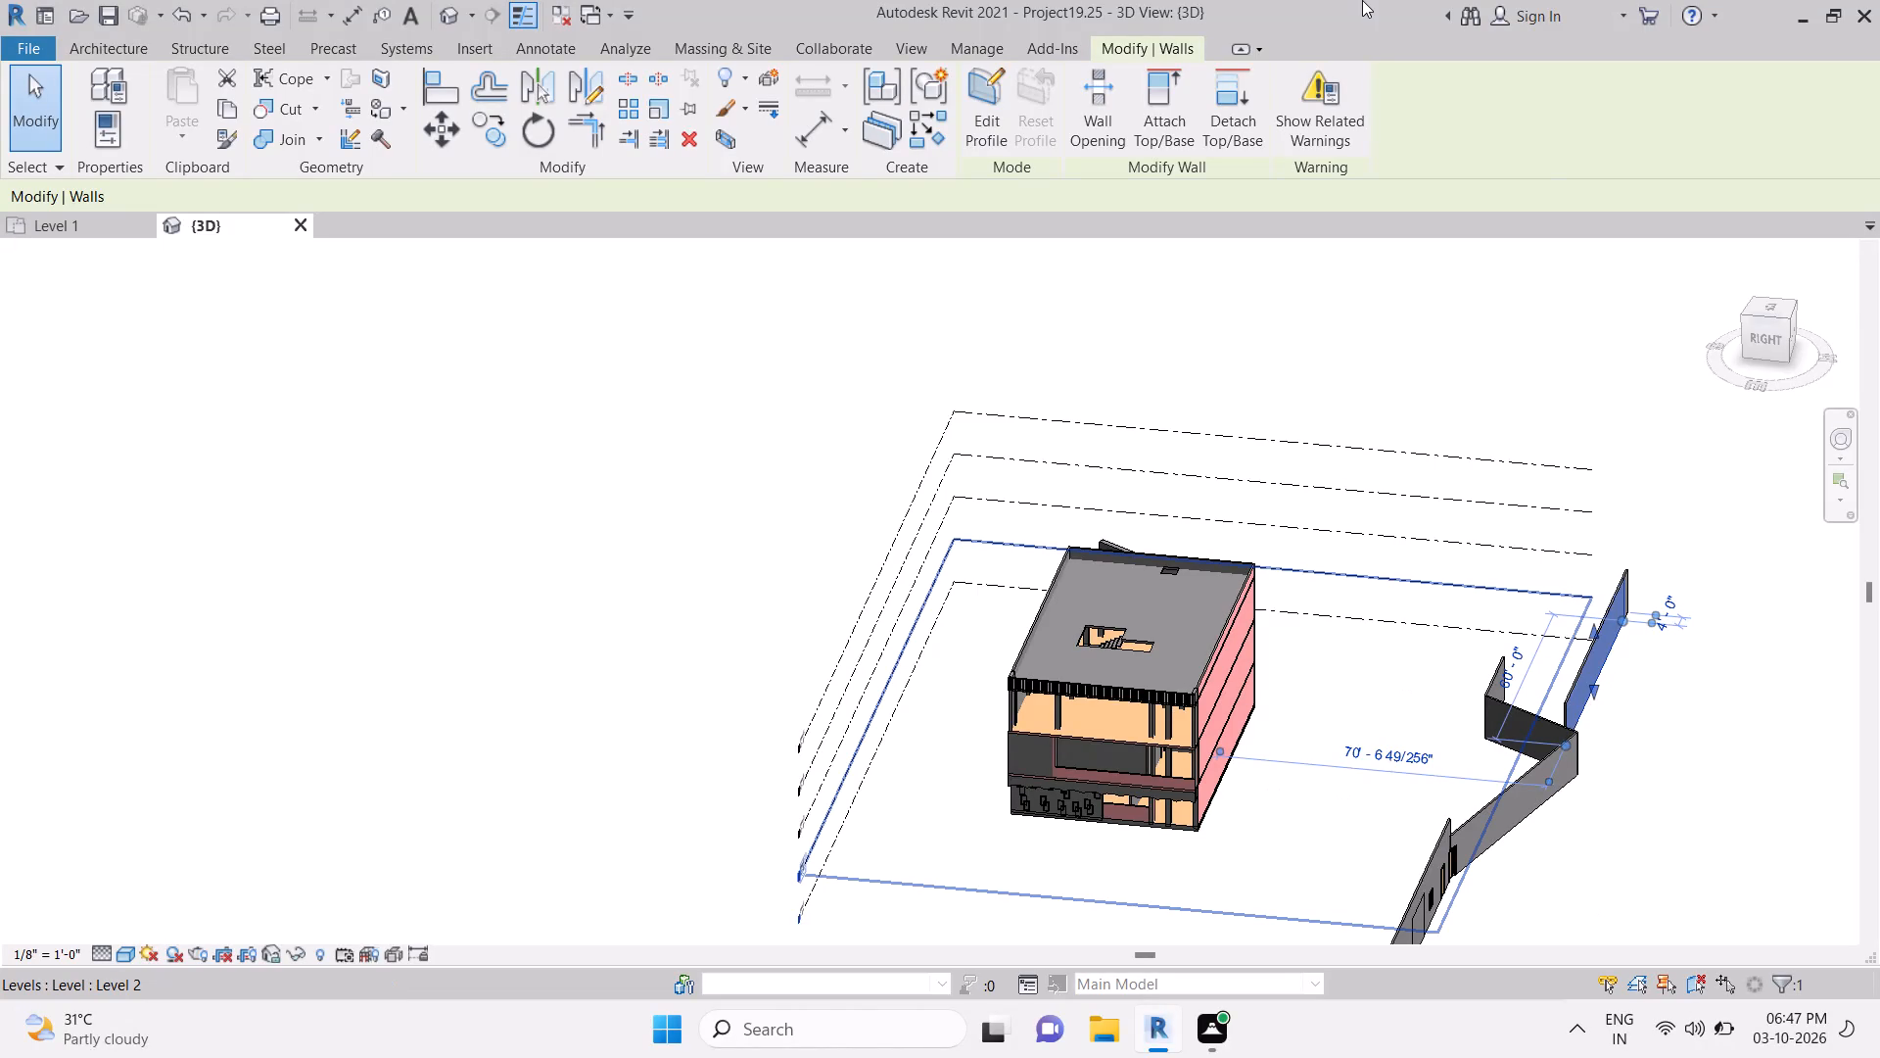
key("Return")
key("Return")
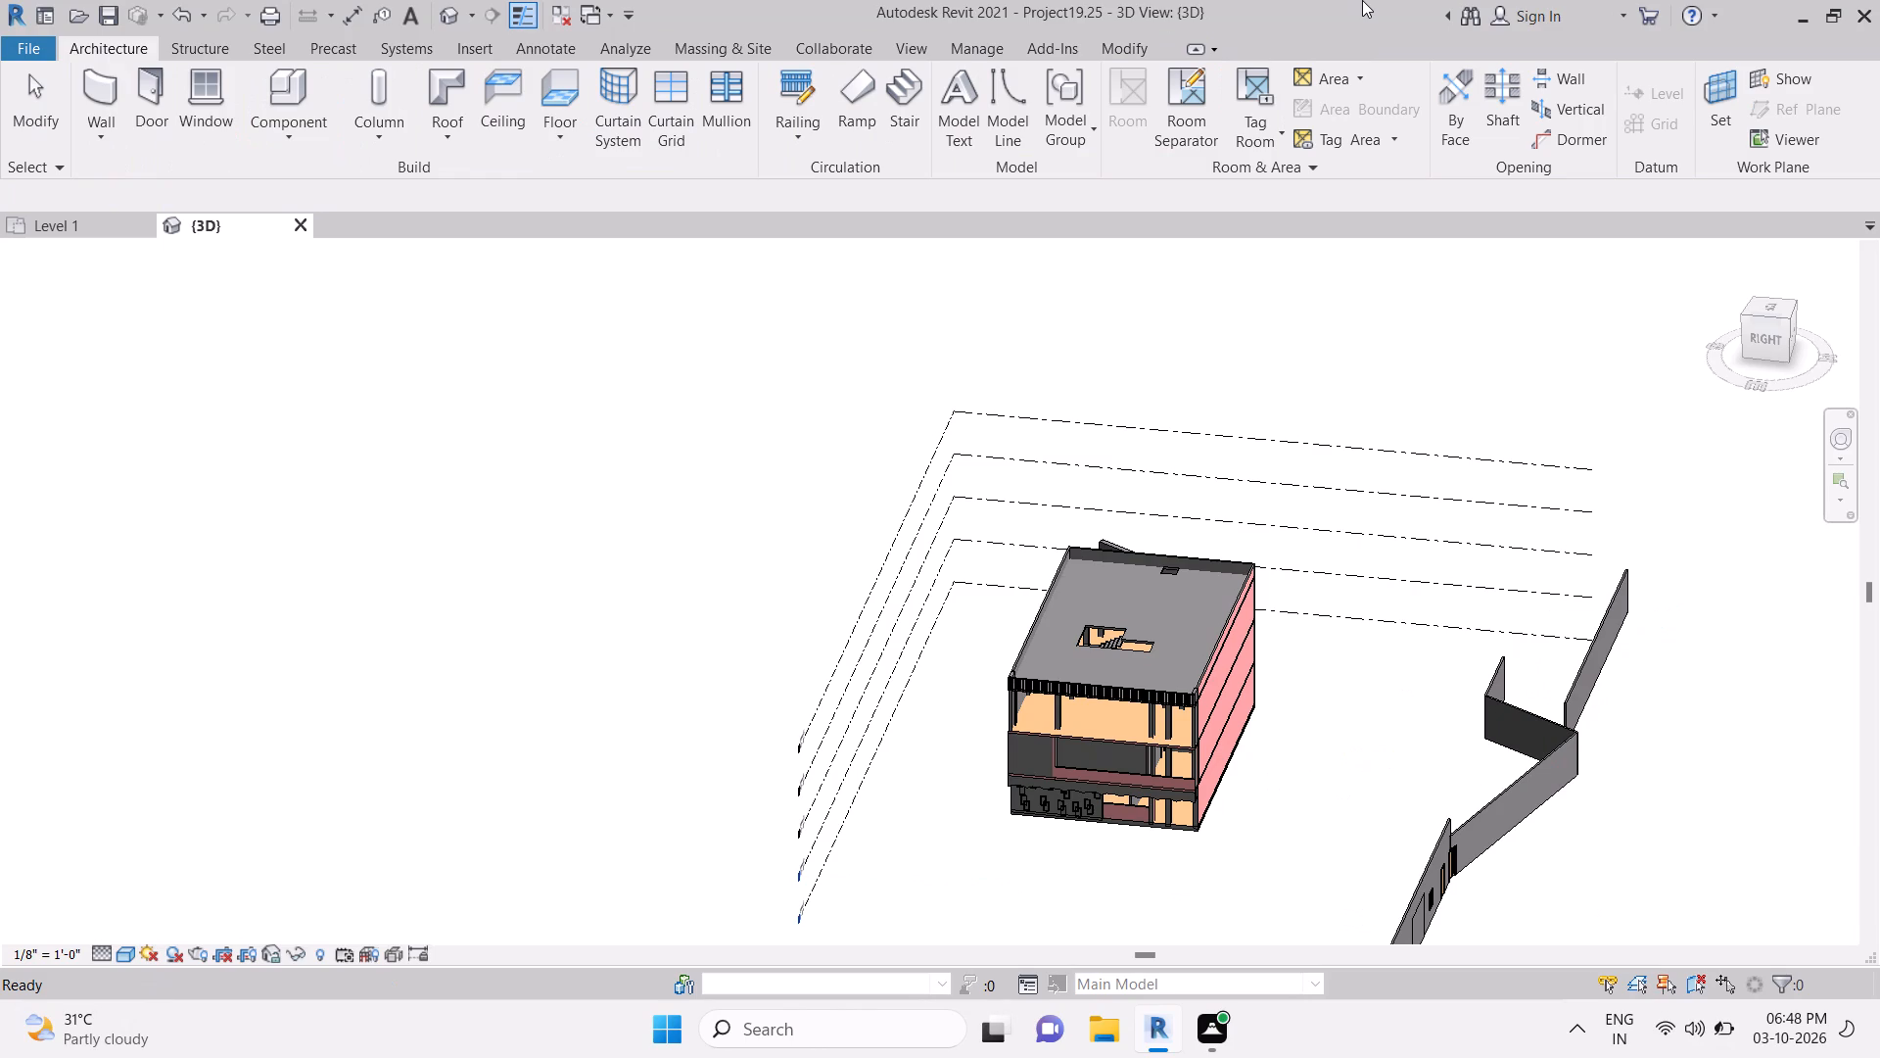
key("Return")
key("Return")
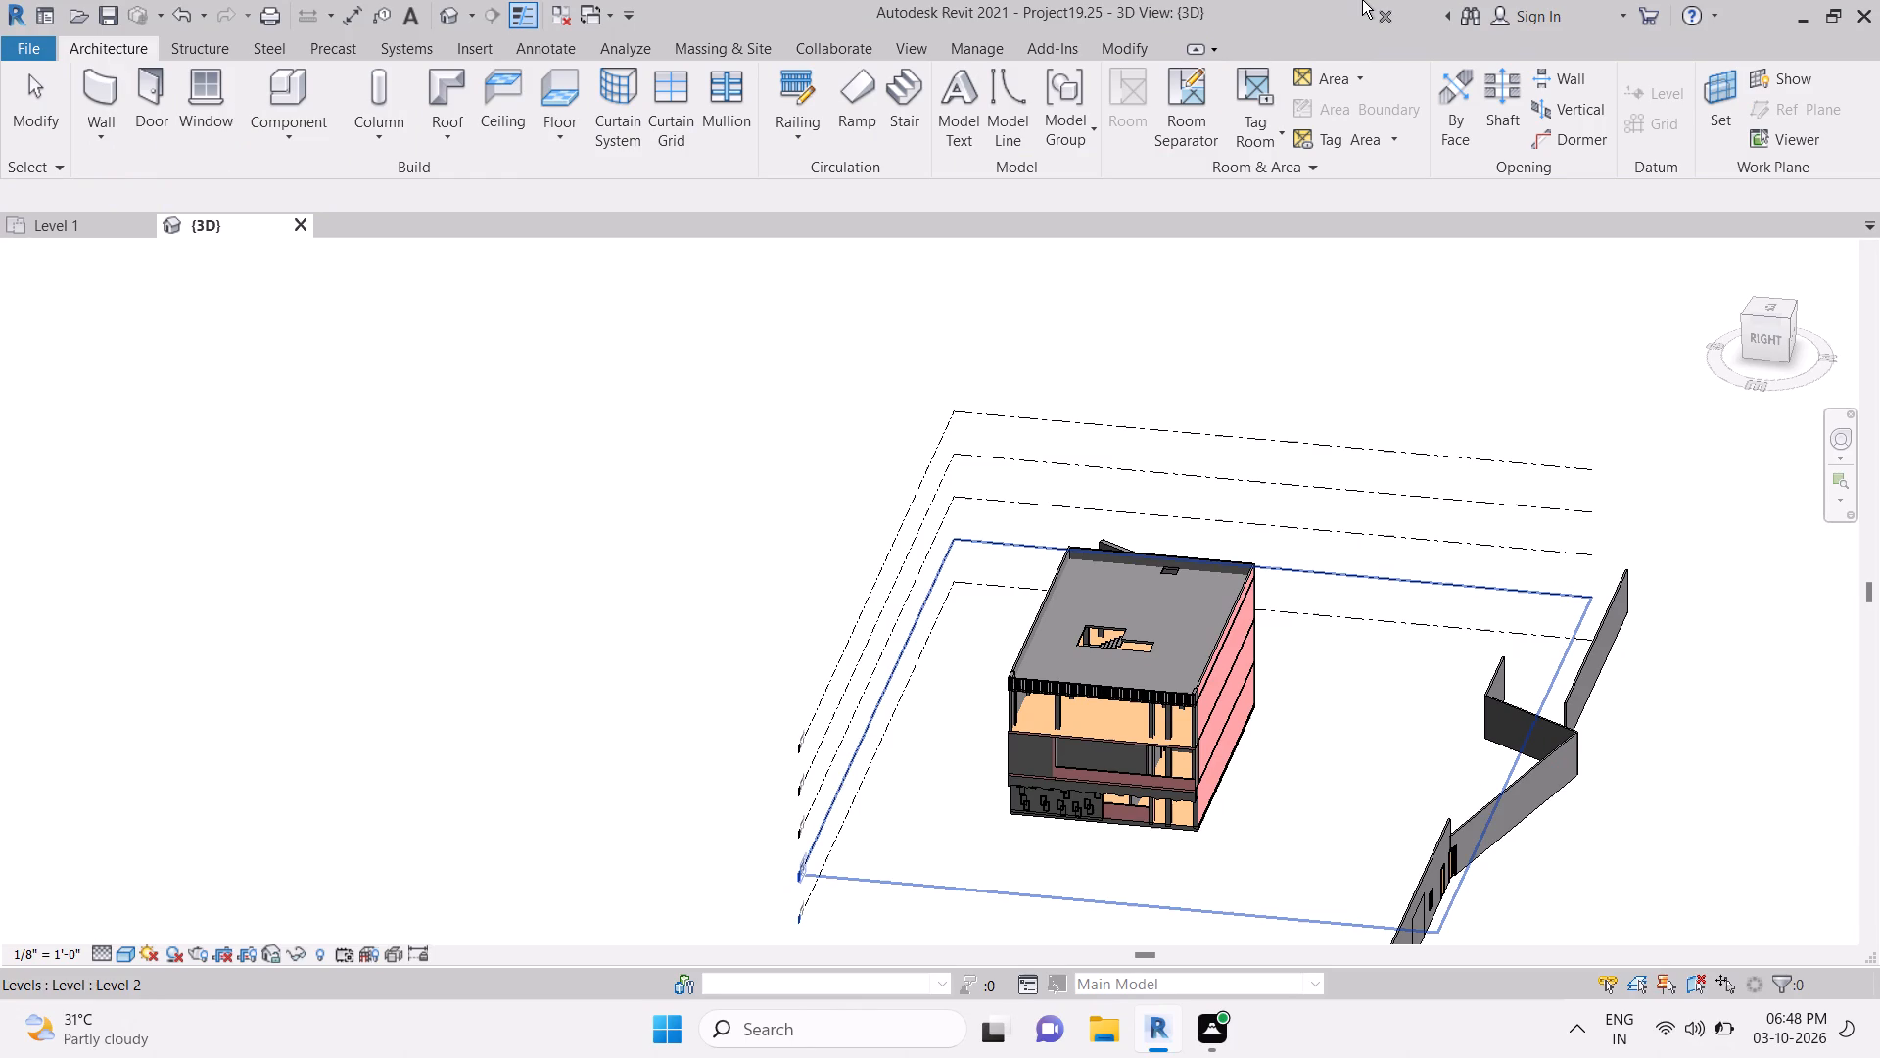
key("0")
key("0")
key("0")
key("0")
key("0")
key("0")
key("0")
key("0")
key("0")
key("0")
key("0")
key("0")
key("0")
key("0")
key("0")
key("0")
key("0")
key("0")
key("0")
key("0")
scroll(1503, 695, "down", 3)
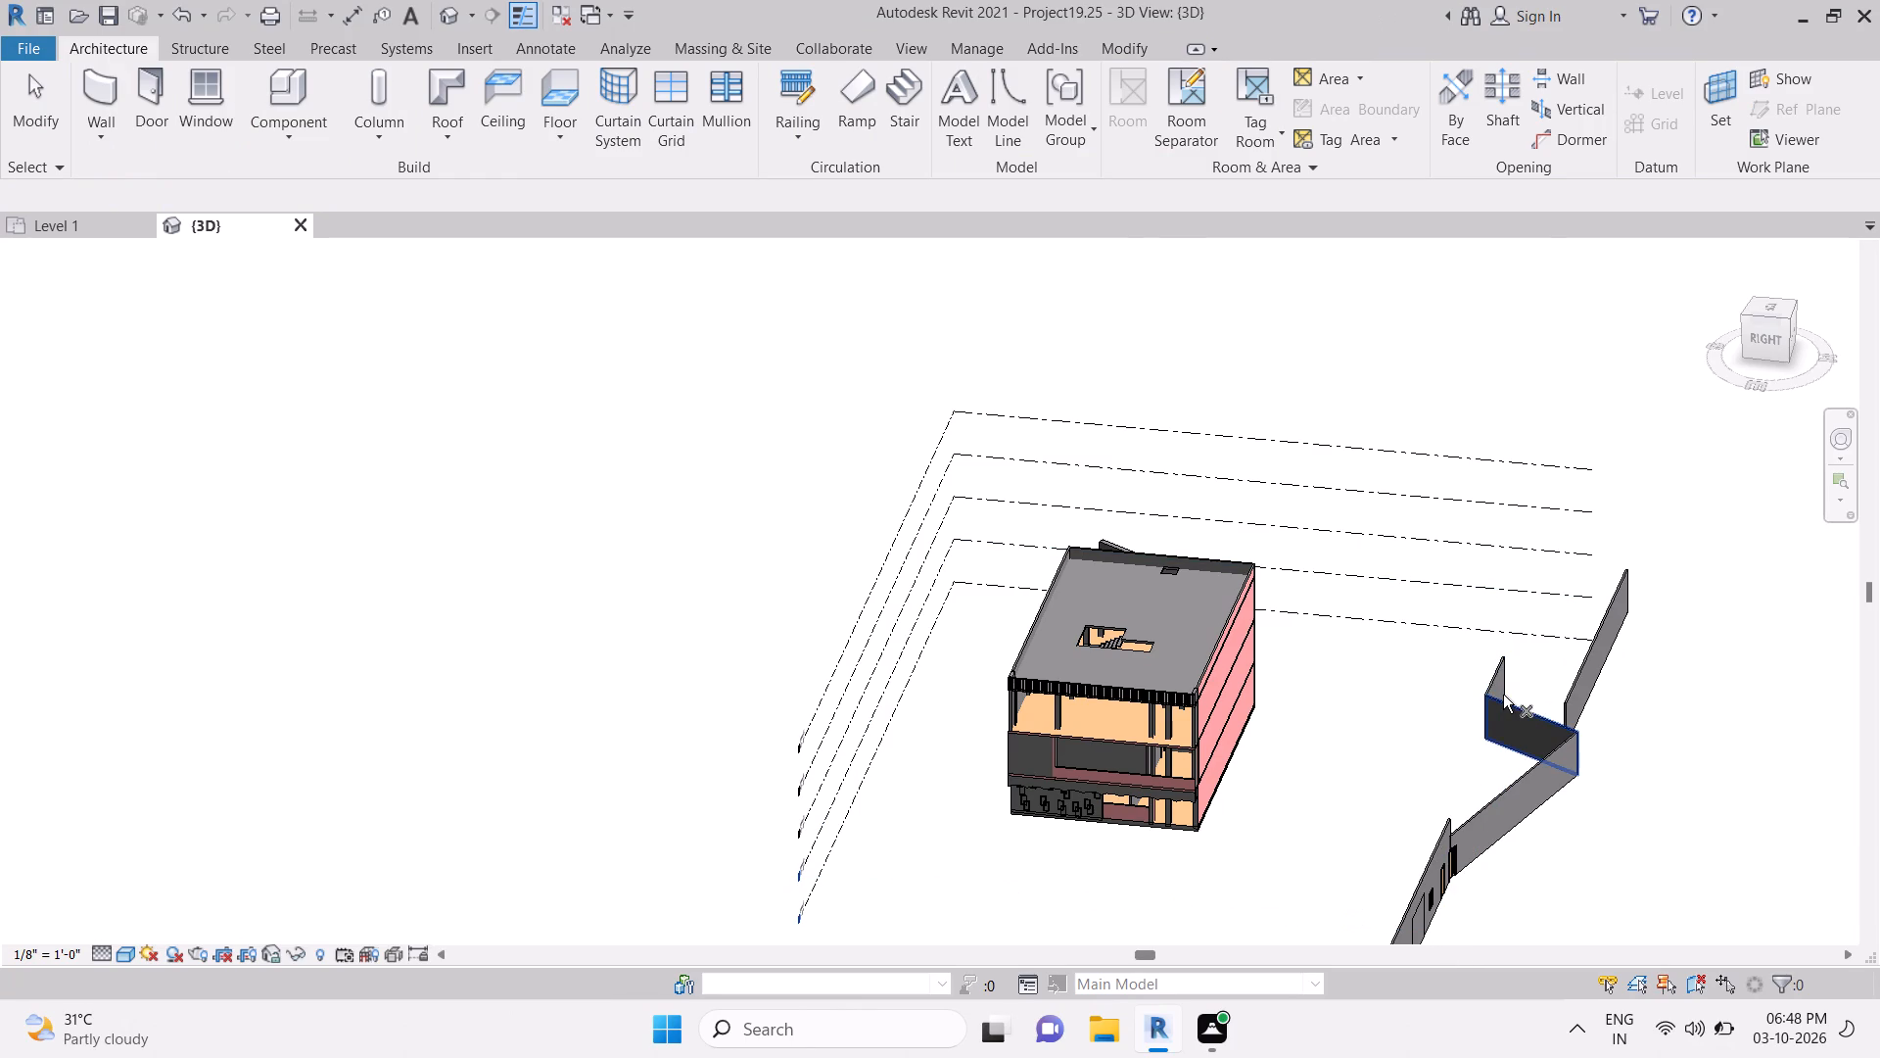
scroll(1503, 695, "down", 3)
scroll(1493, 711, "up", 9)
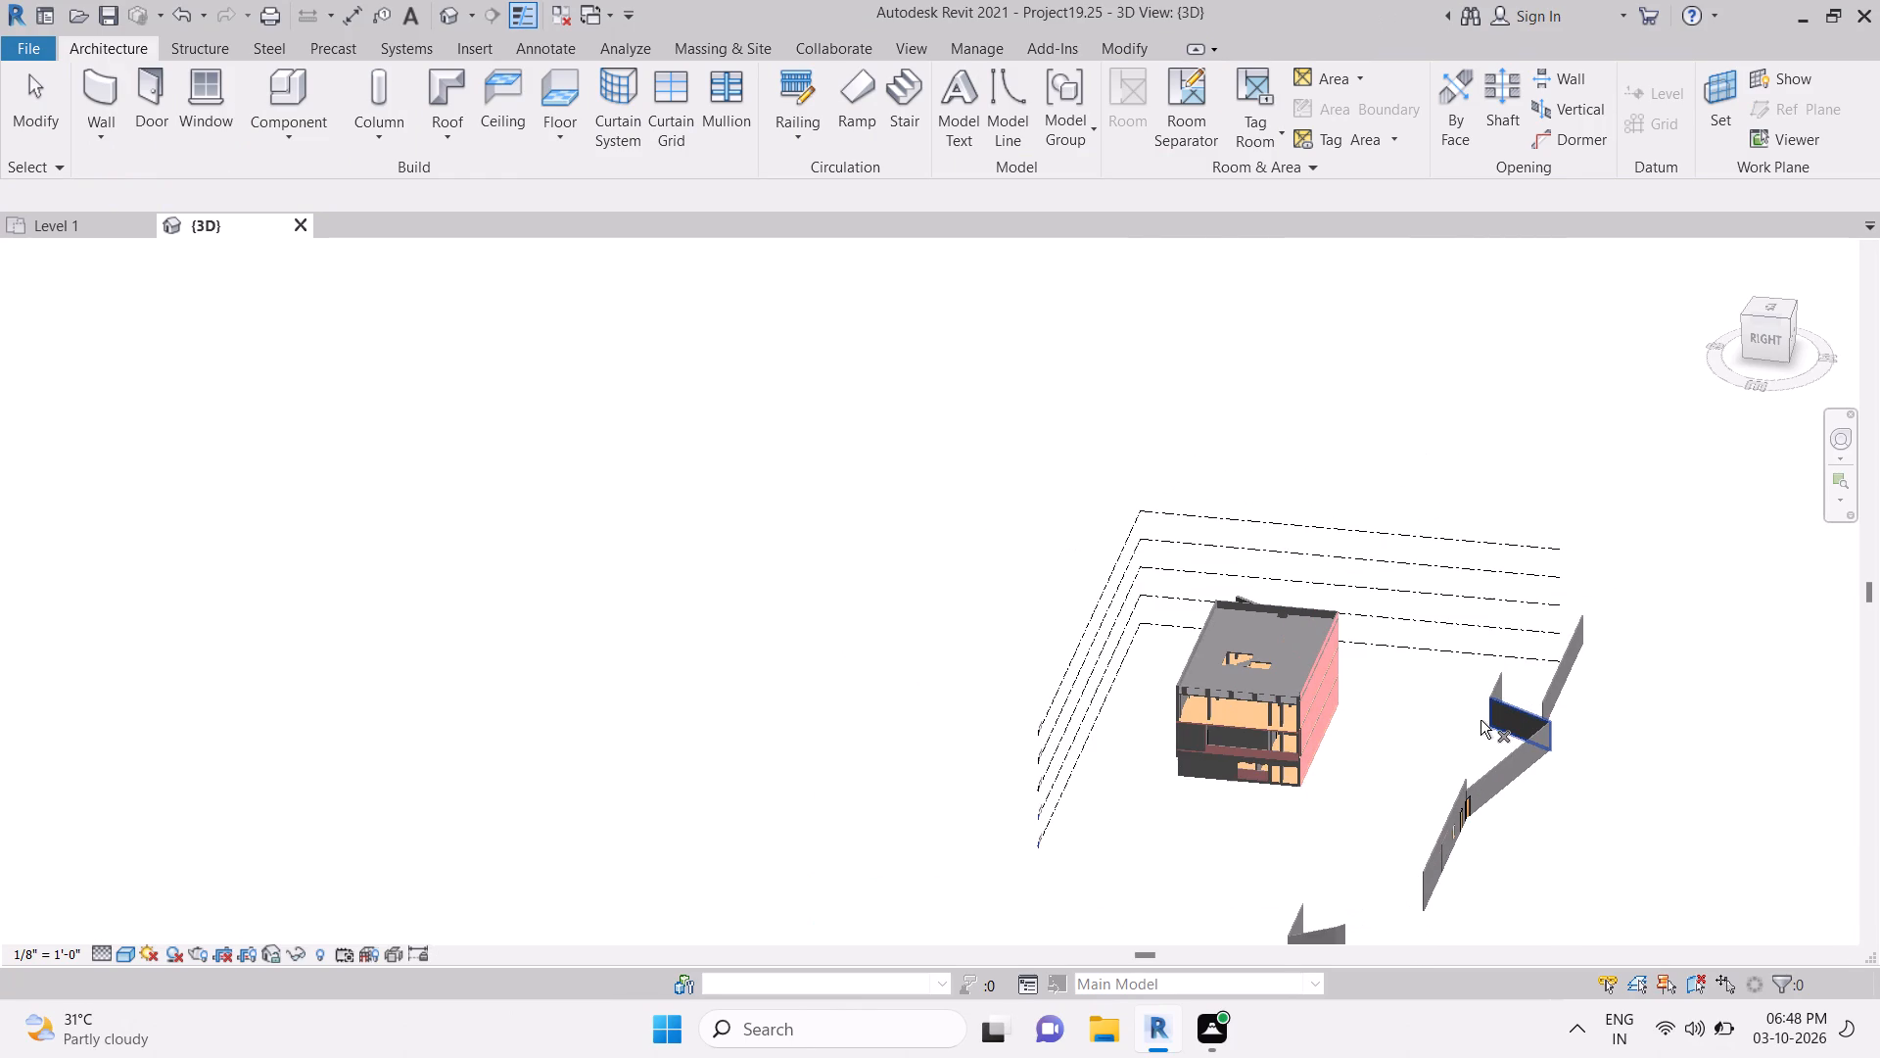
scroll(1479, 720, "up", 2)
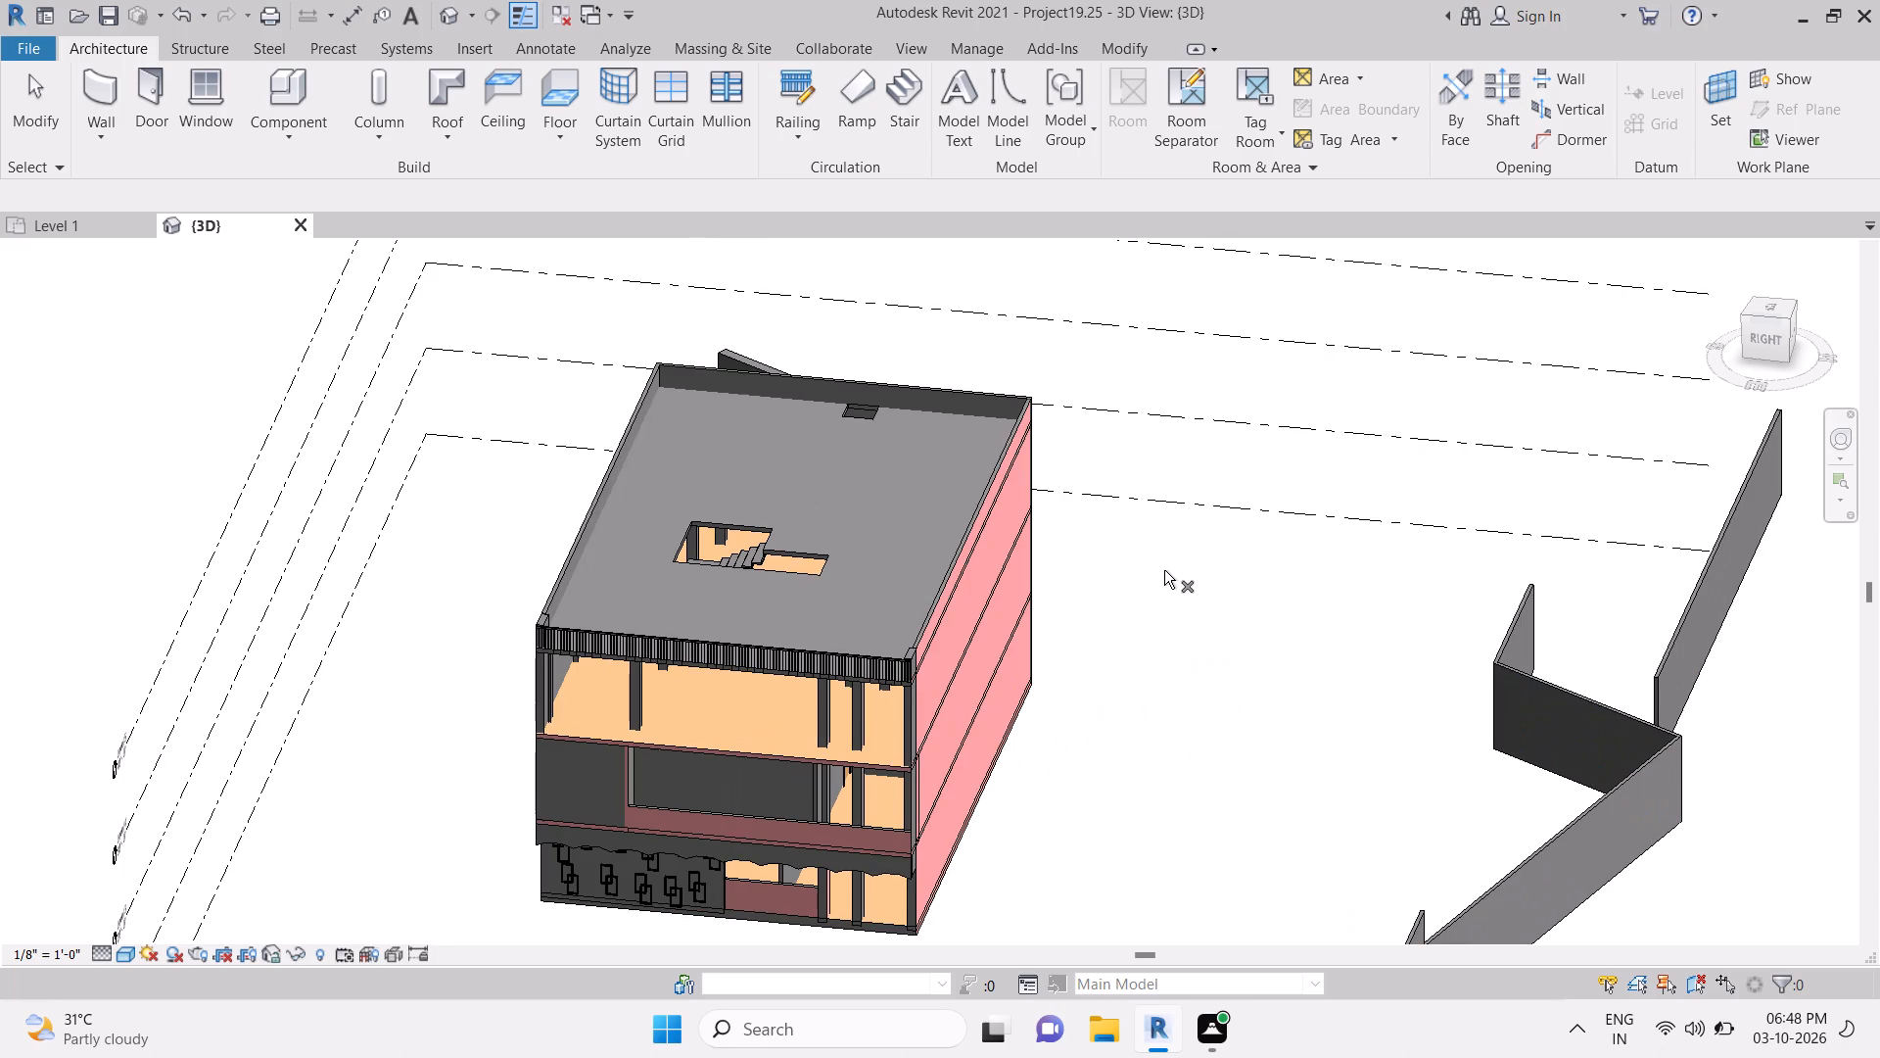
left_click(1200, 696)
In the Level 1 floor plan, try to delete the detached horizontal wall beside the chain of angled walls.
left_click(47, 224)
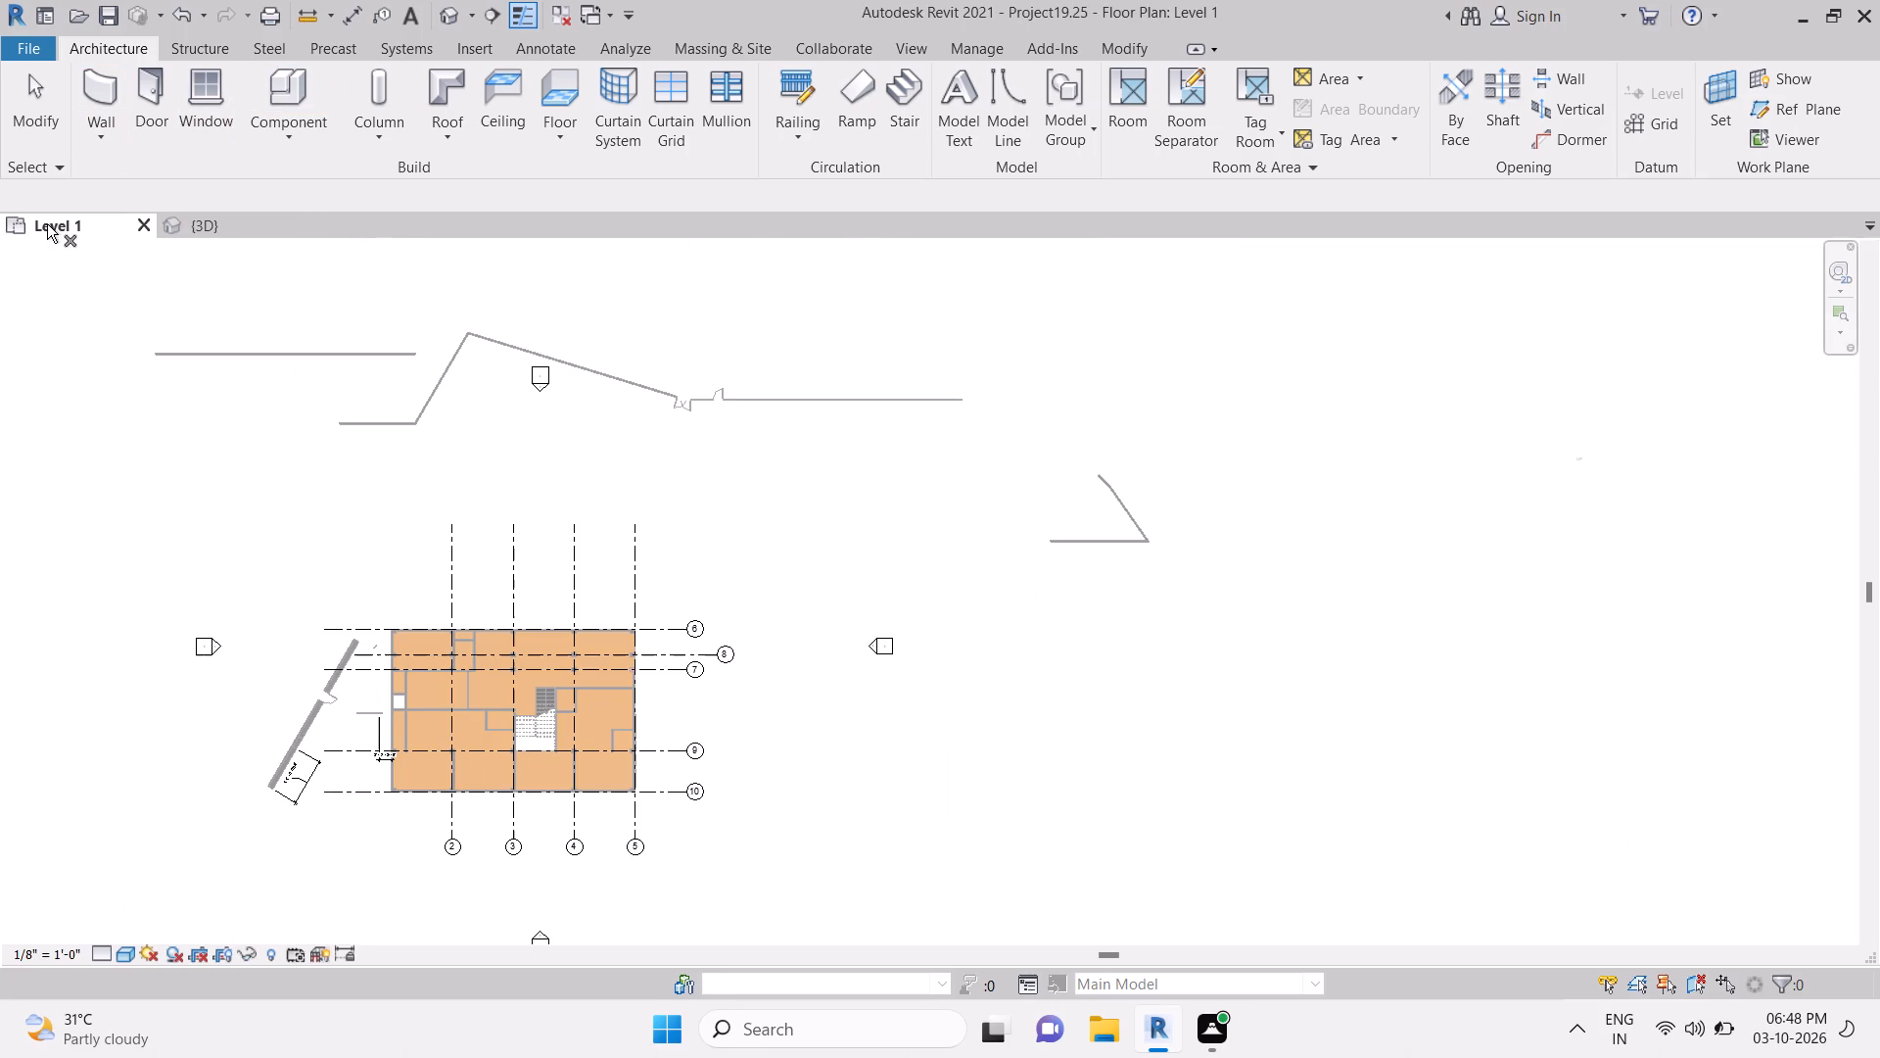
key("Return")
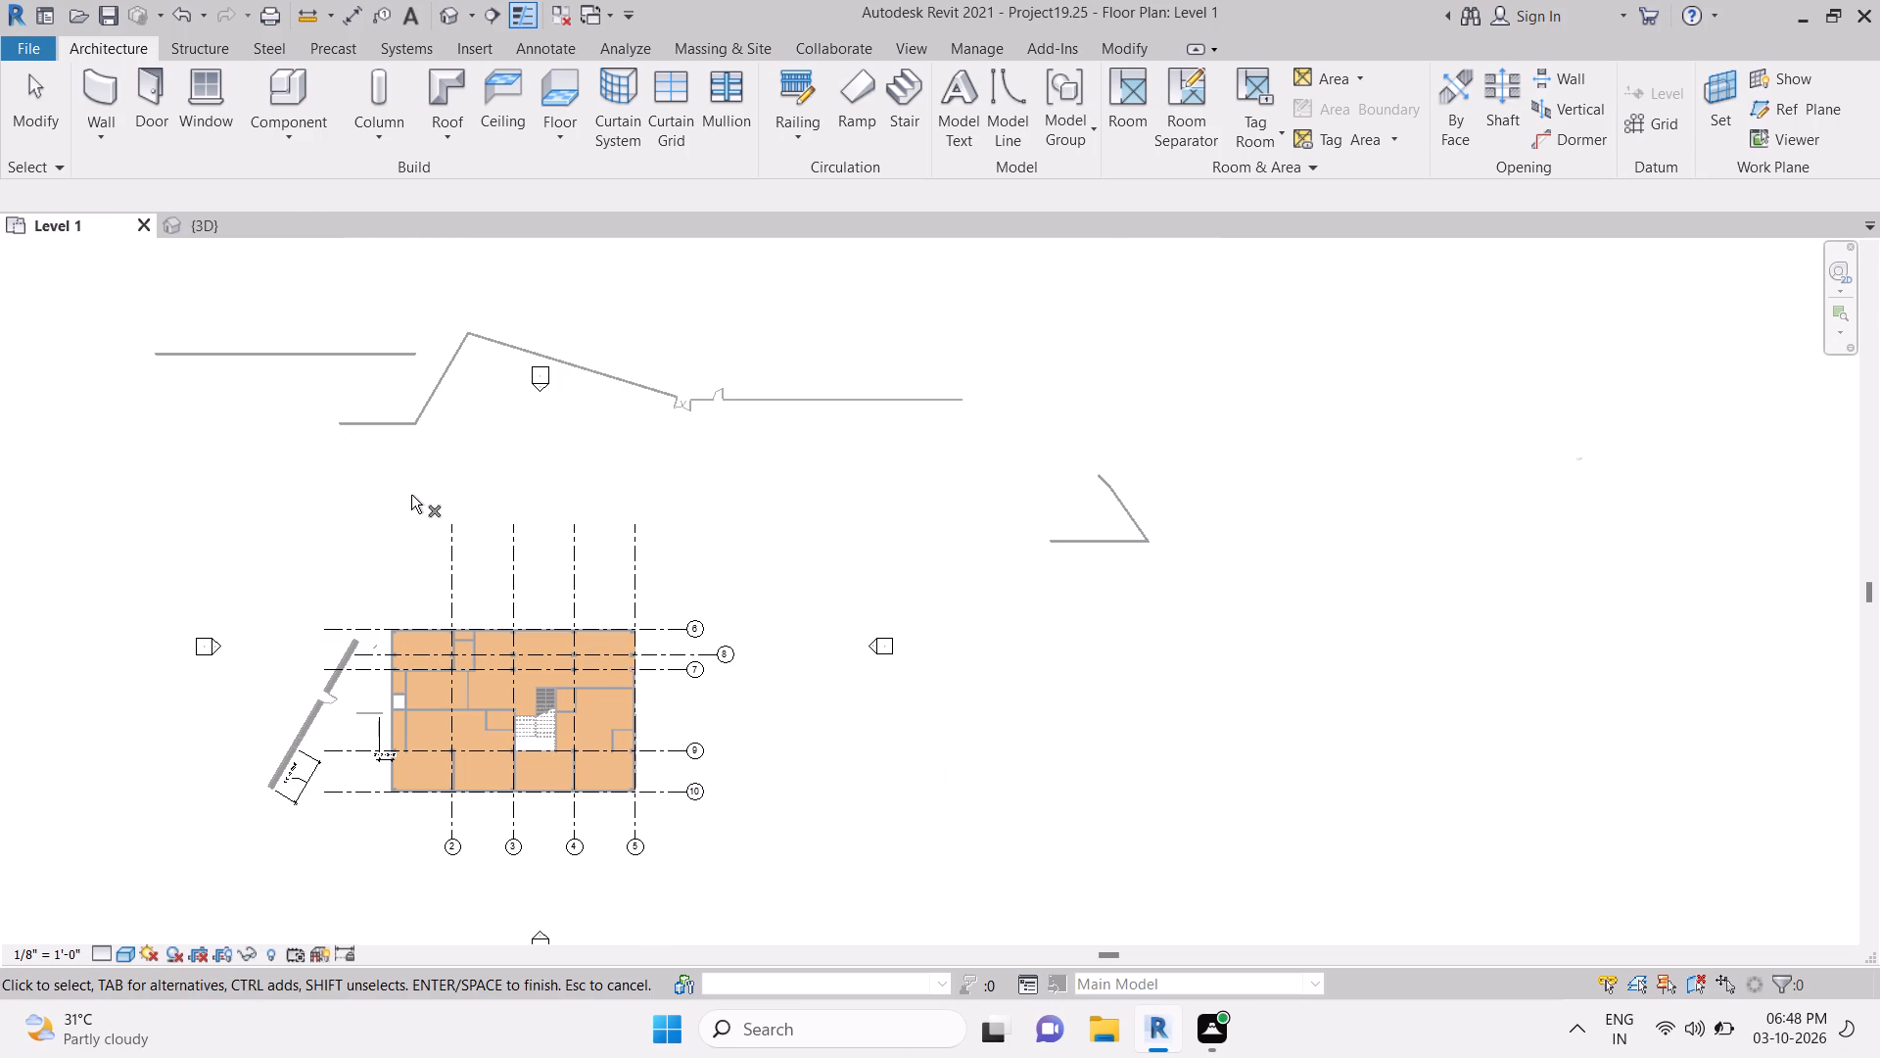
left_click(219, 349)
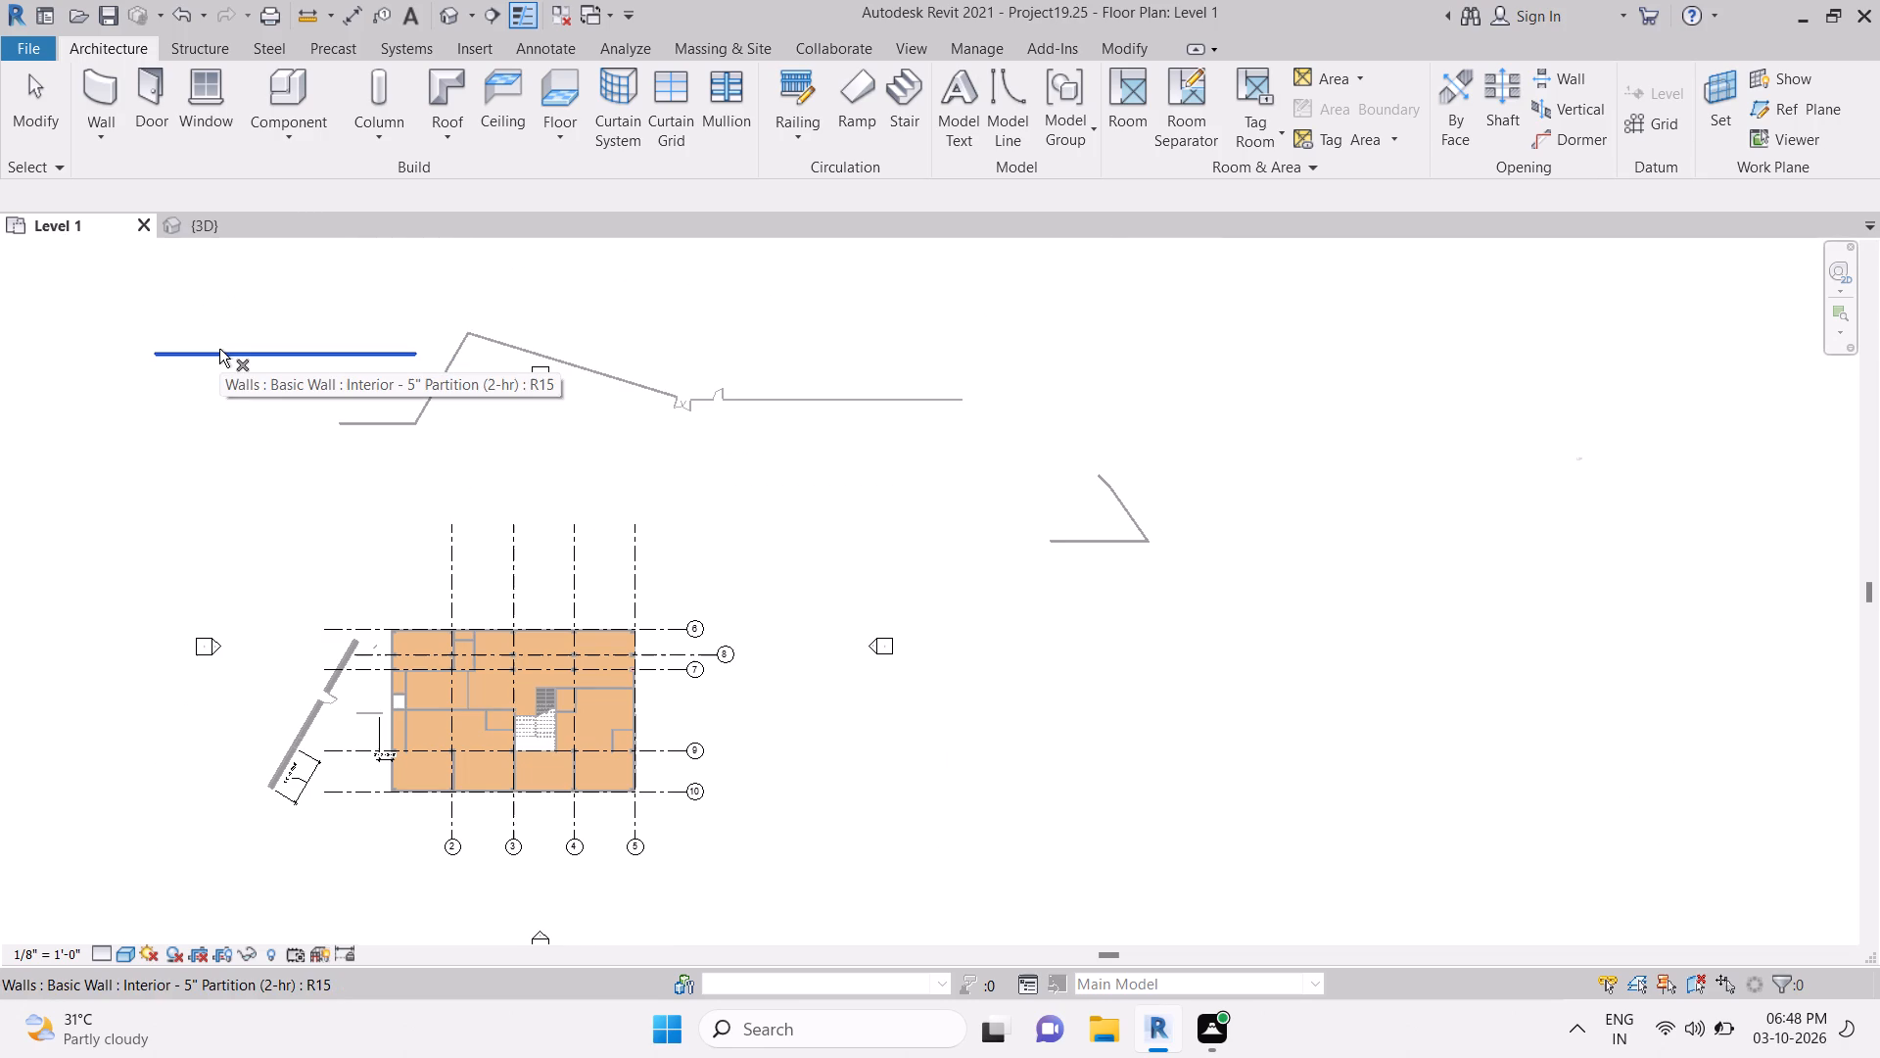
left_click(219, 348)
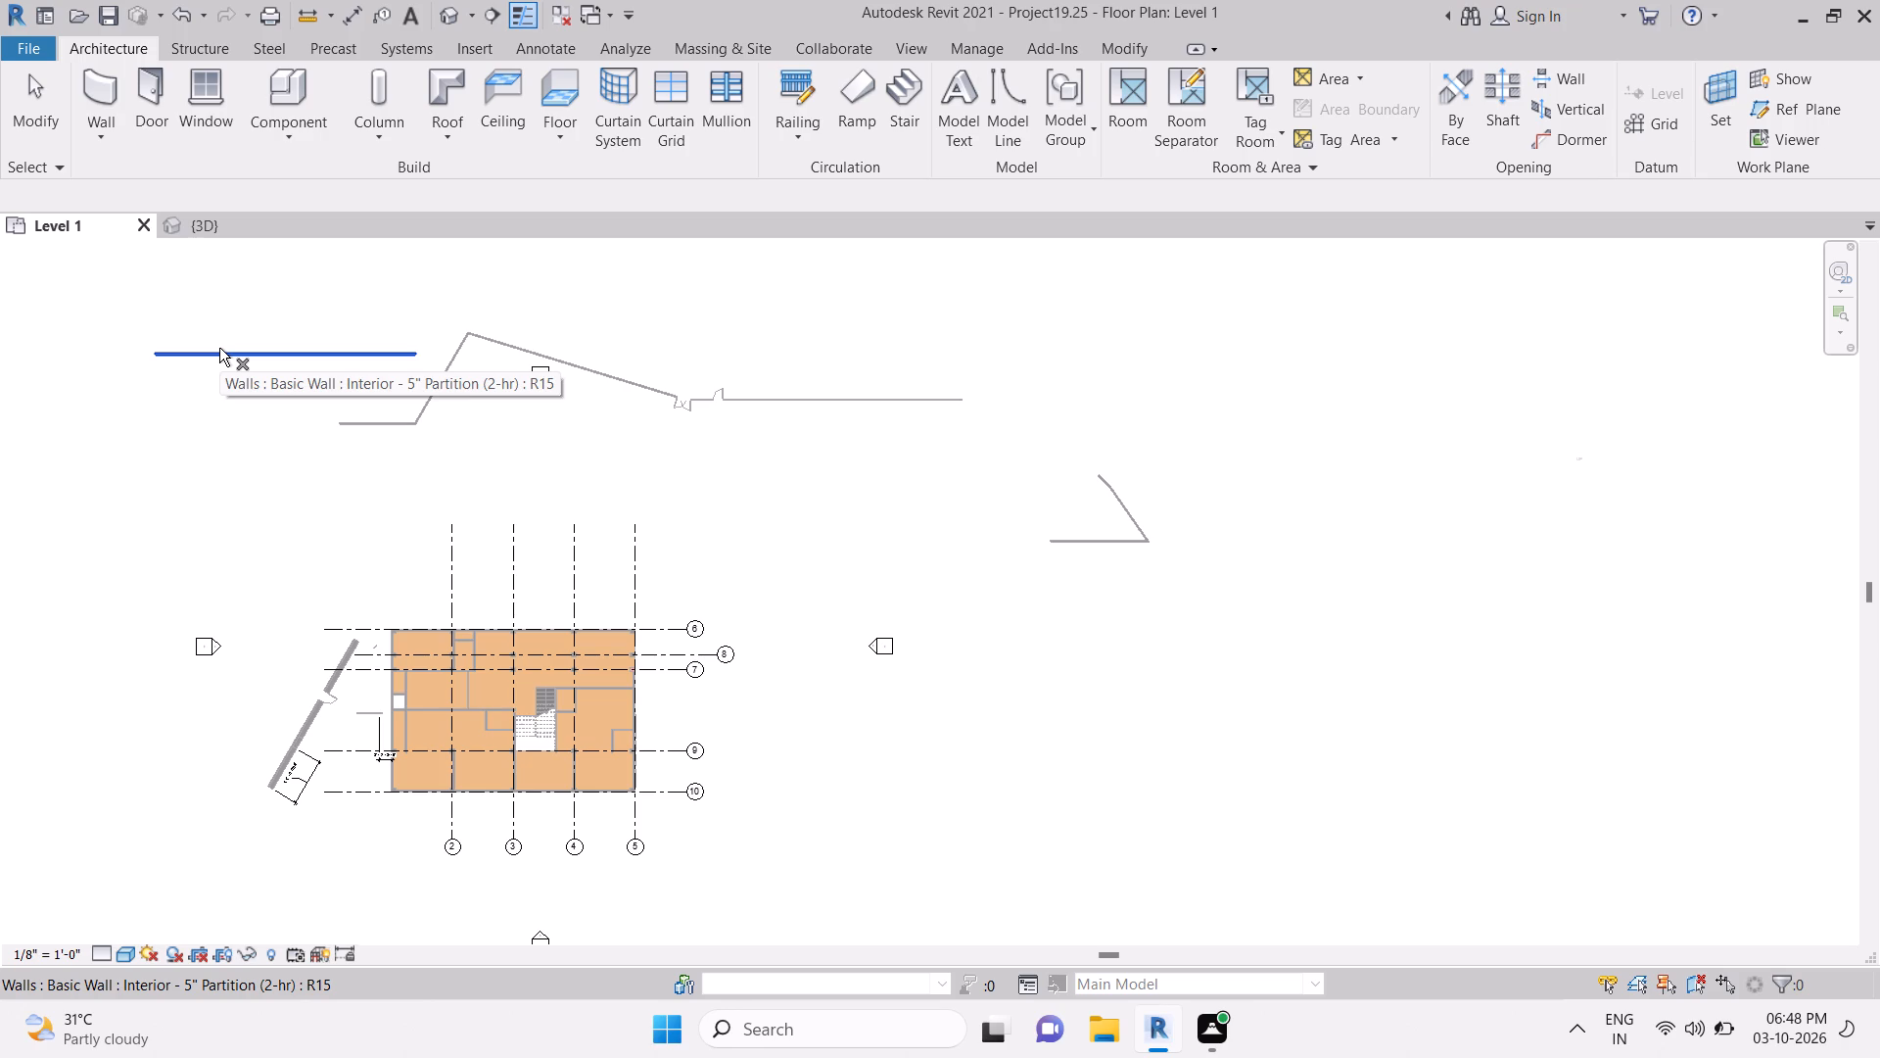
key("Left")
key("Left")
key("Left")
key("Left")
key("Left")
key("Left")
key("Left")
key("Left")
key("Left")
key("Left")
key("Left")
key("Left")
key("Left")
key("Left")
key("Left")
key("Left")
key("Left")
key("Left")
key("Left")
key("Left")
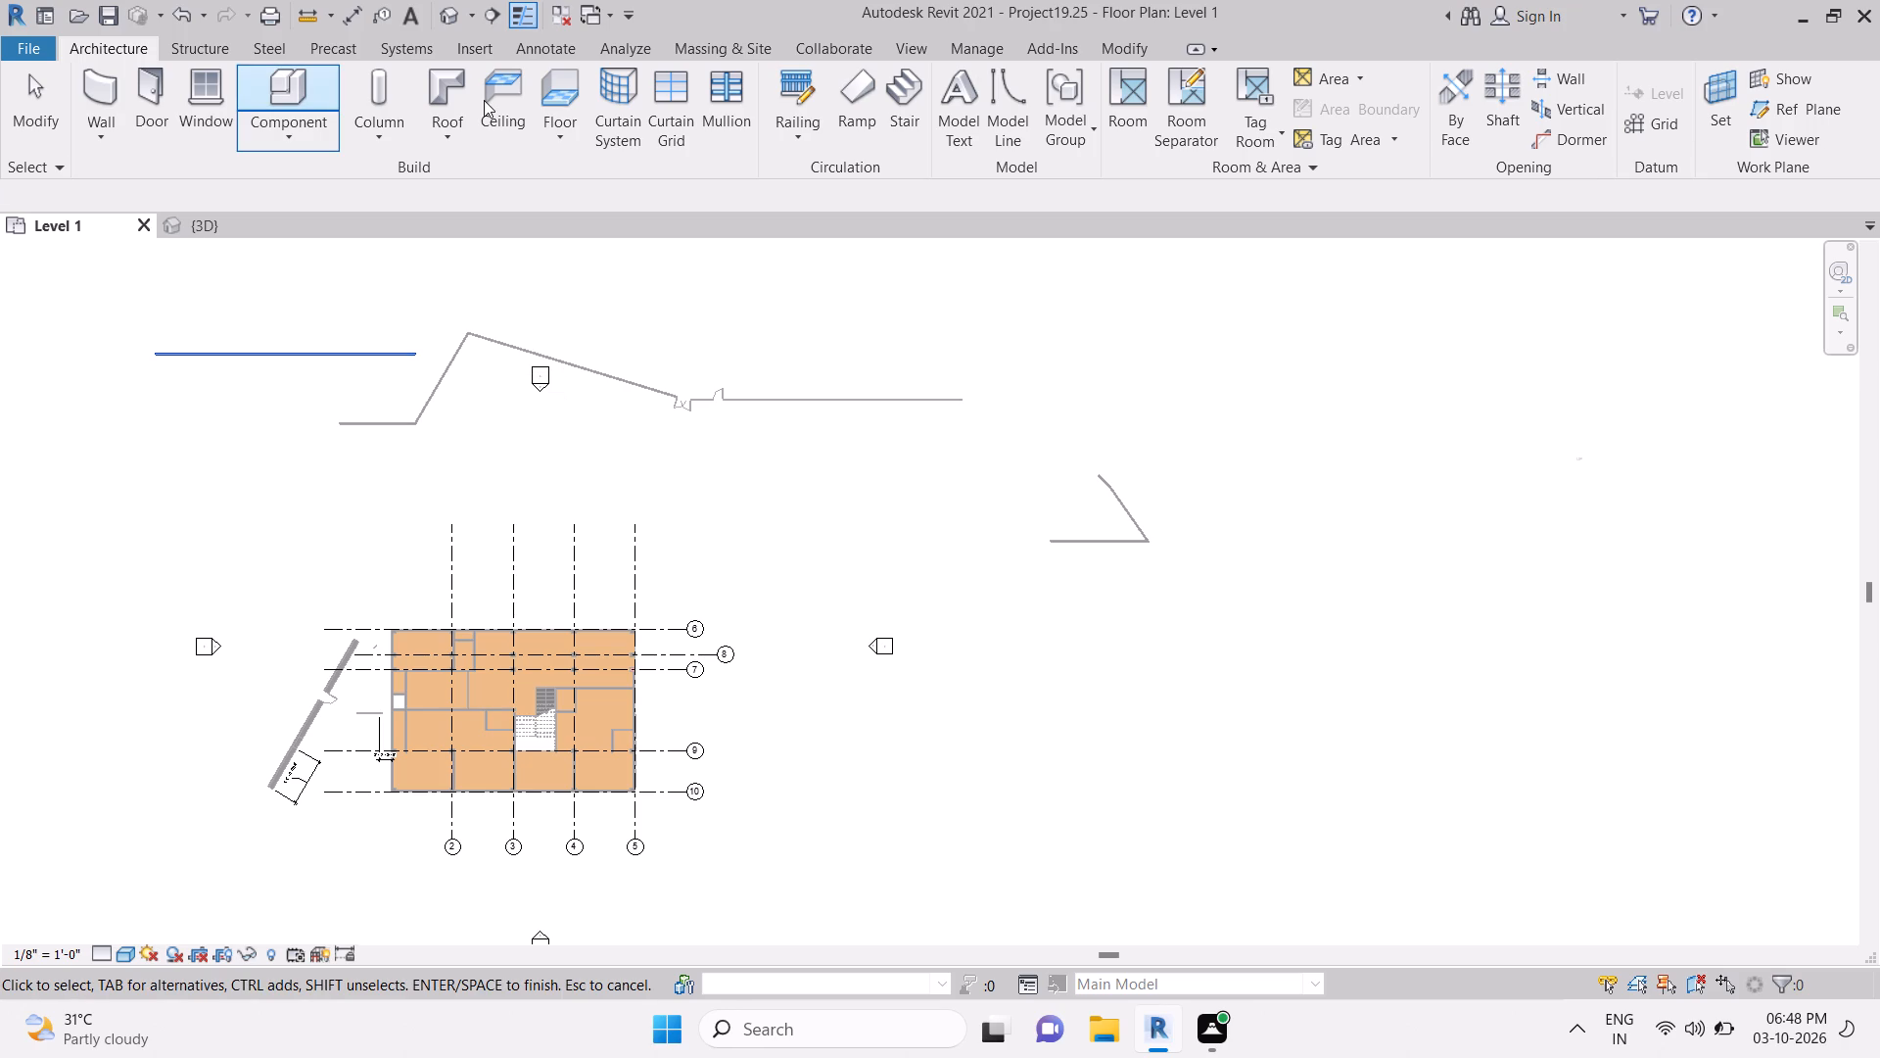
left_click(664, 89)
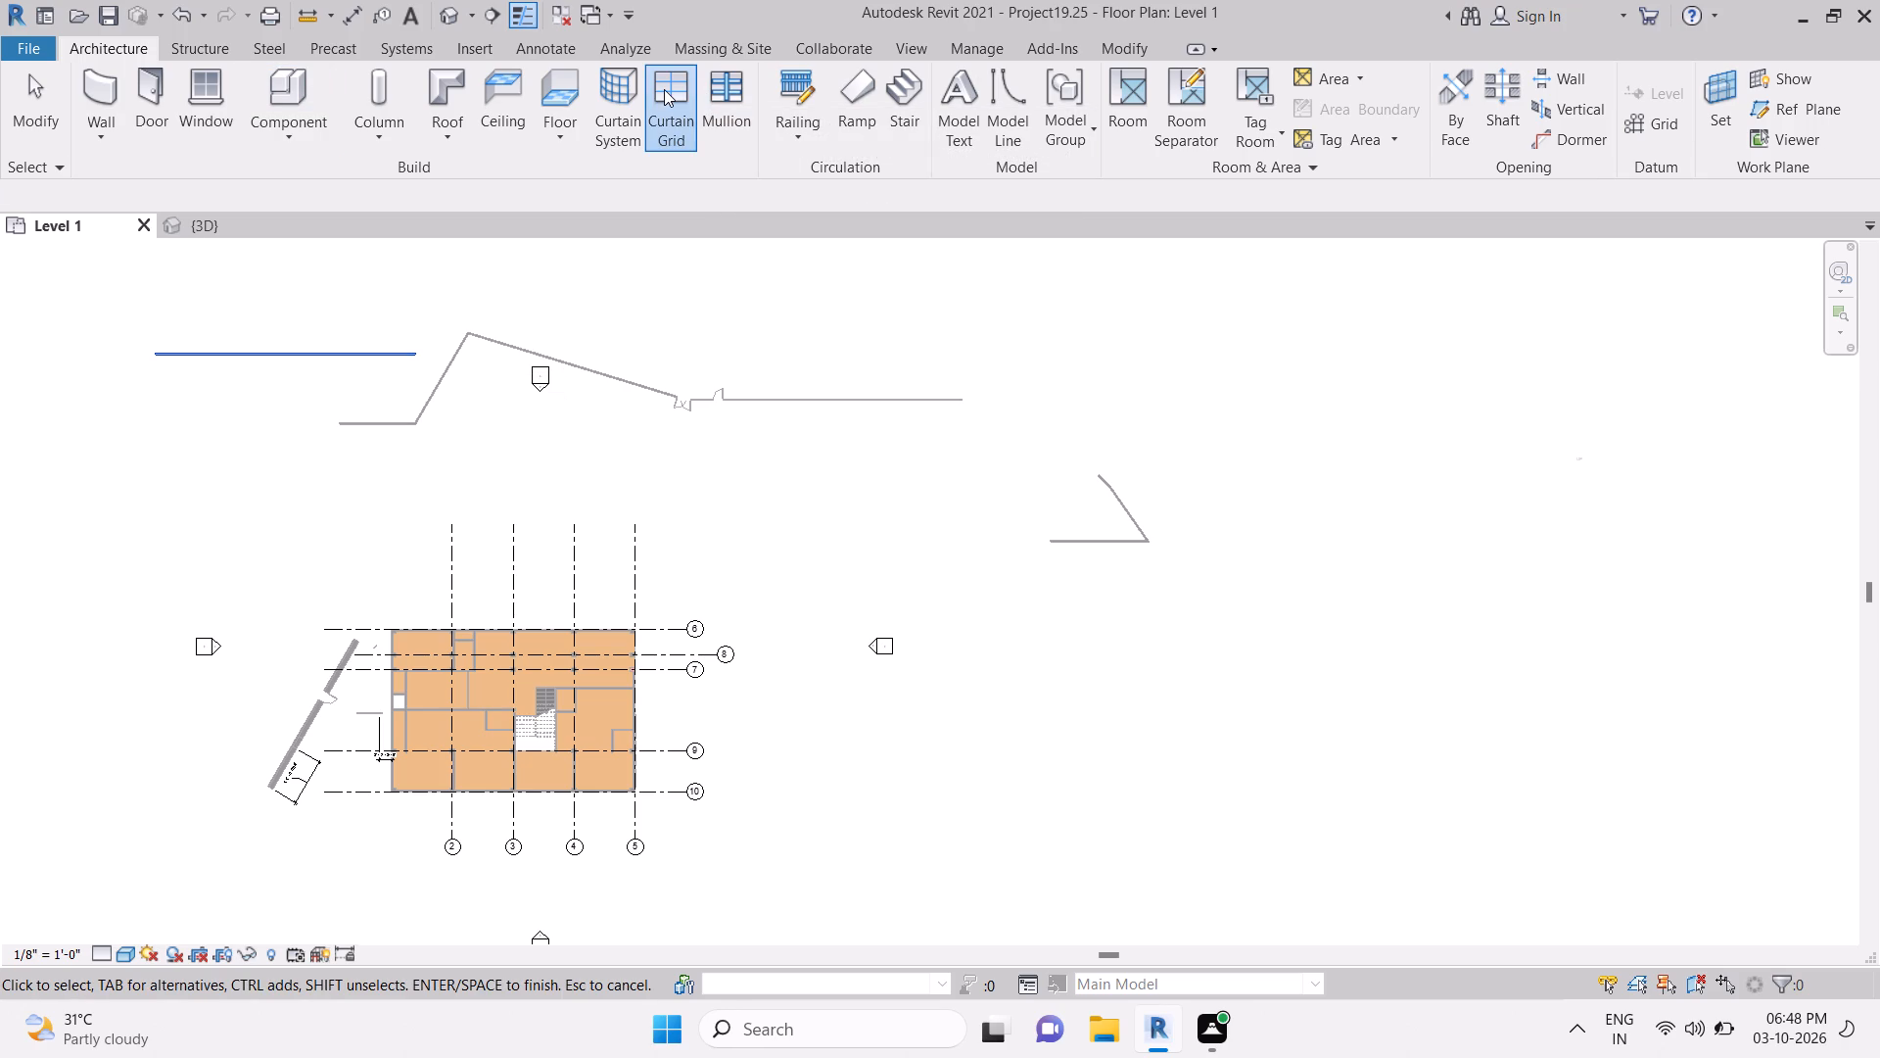
Delete the door on the long horizontal wall next to the door at the angled wall junction.
left_click(684, 399)
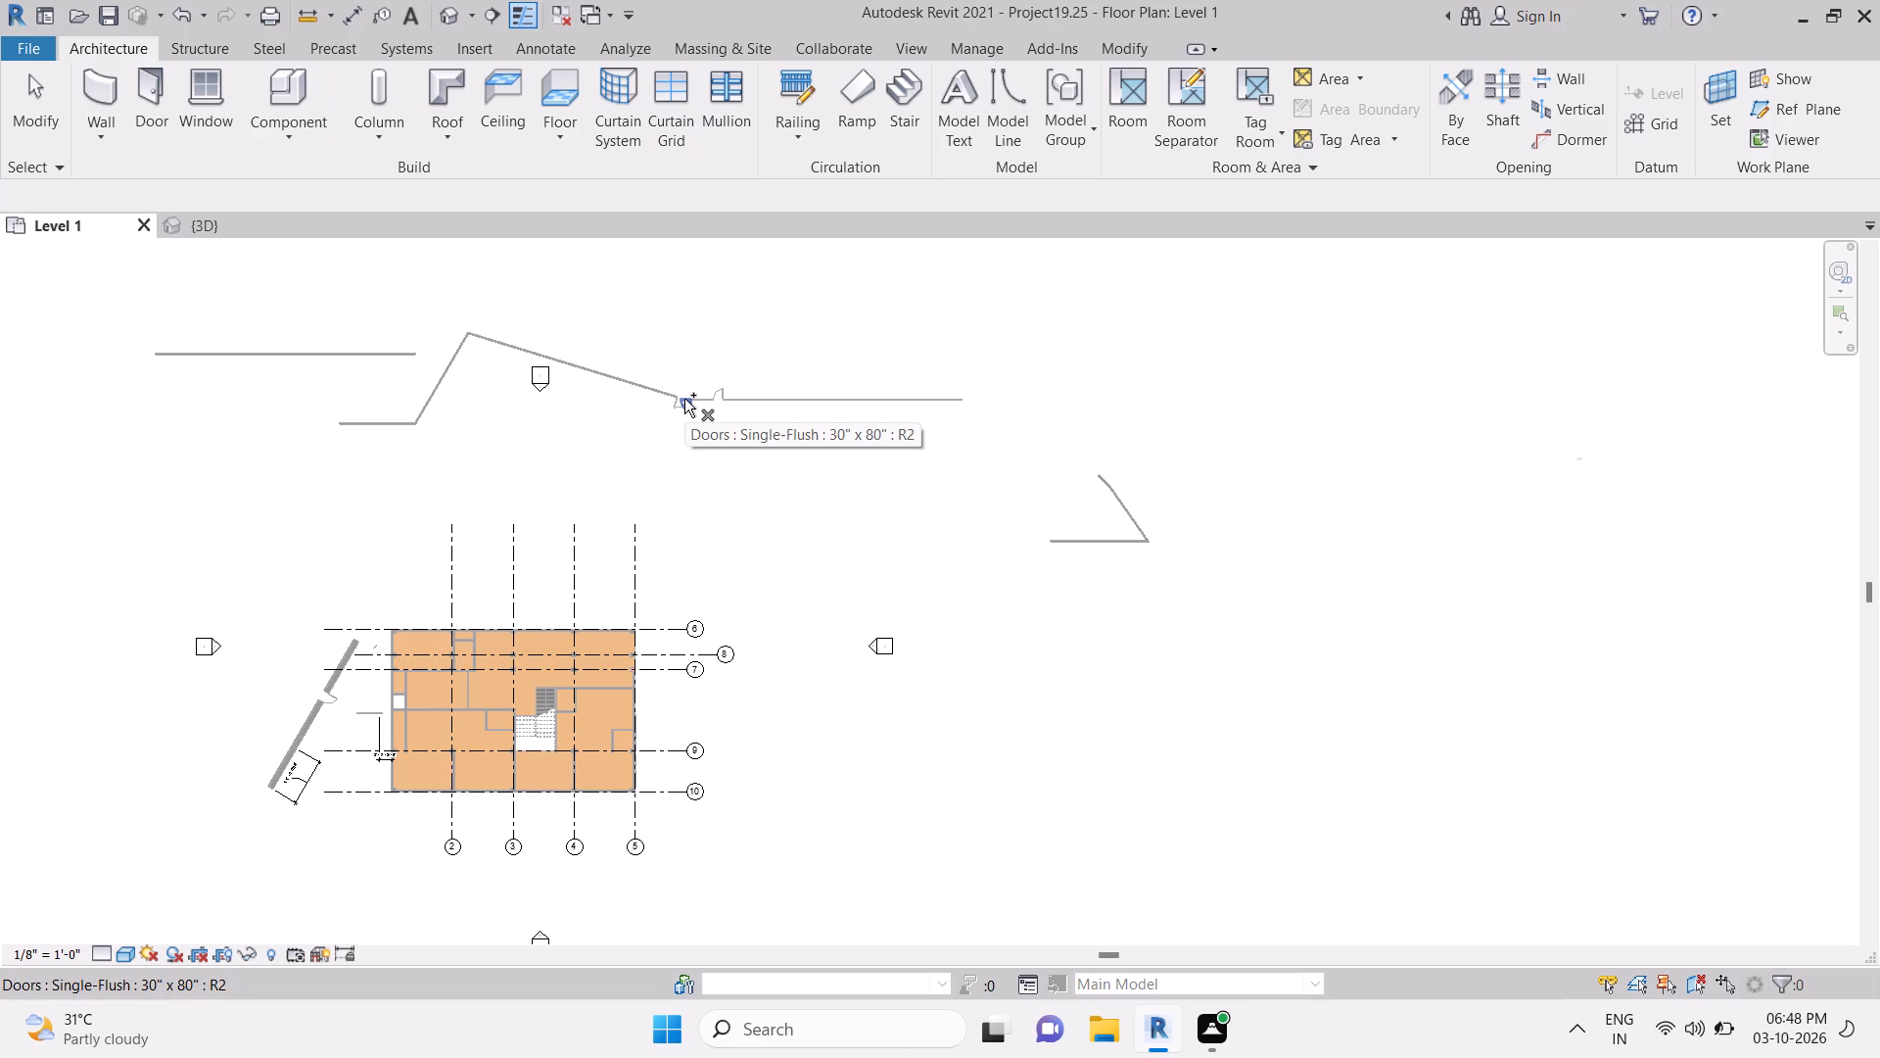
left_click(684, 399, "ctrl")
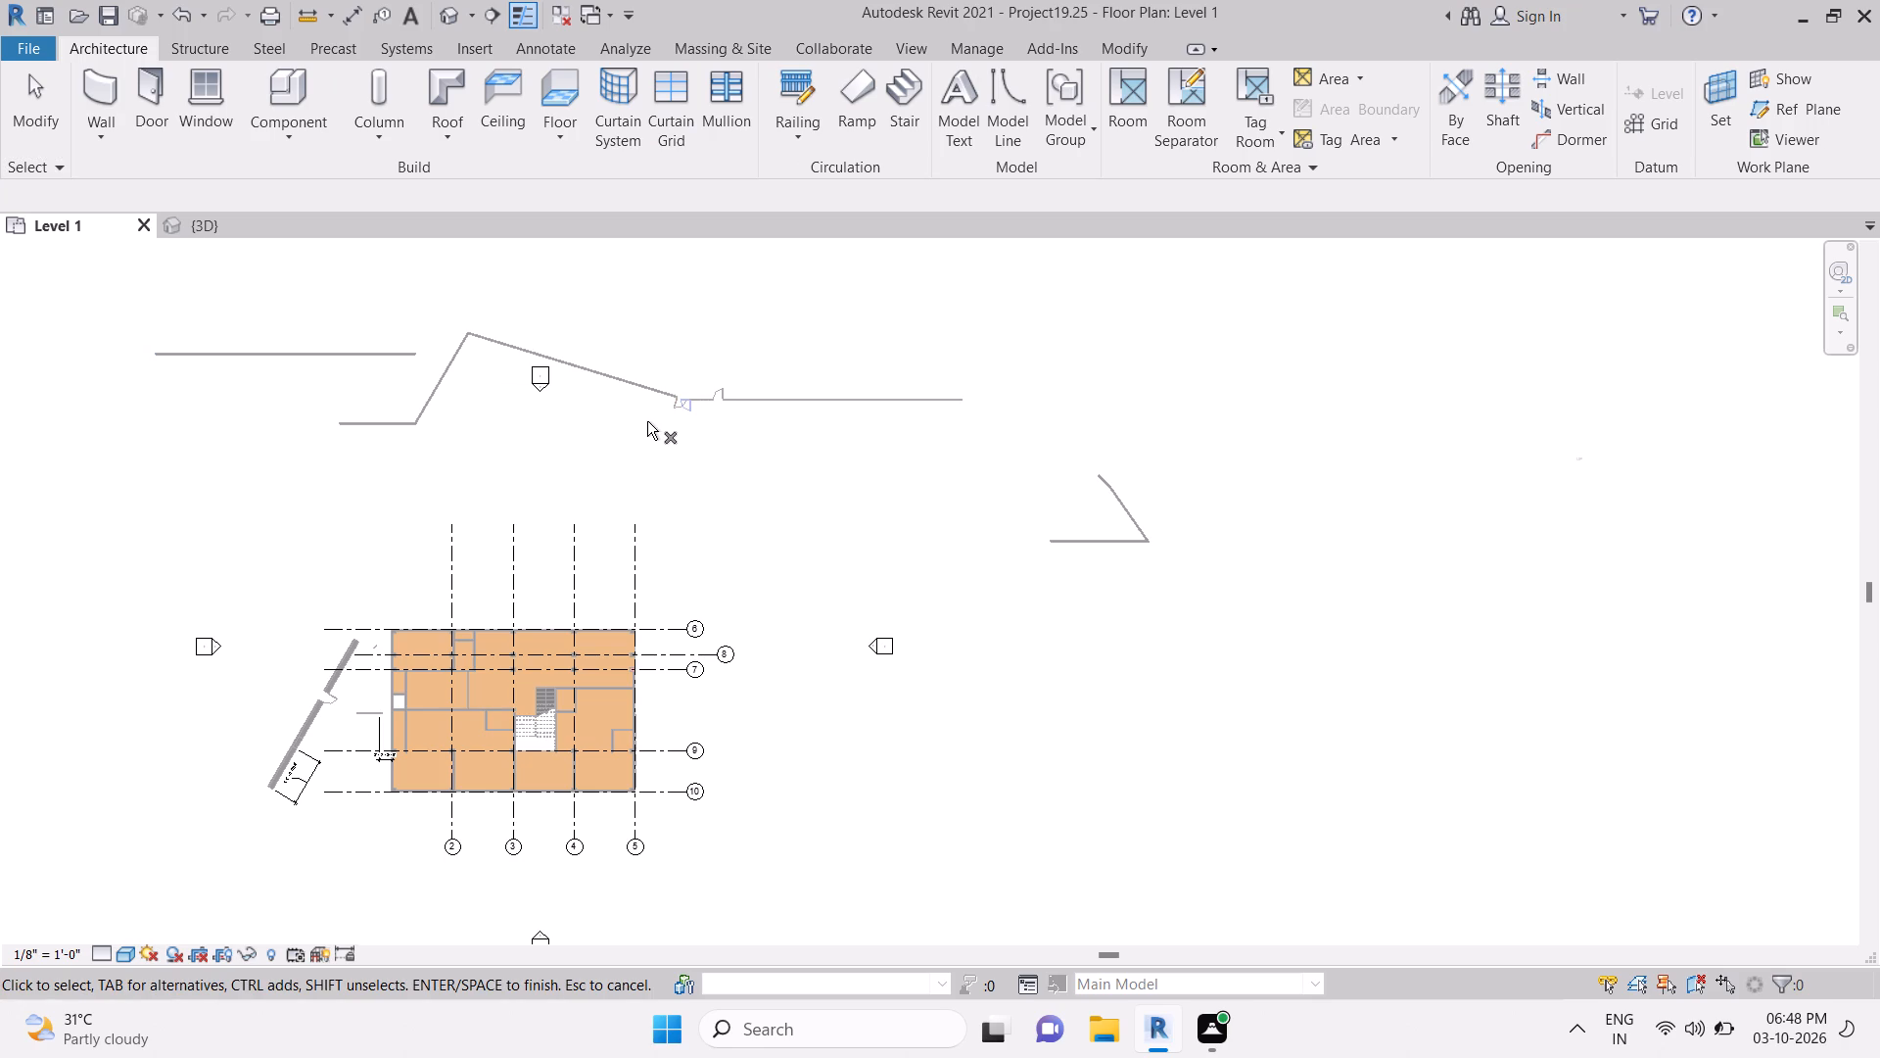
left_click(717, 390)
key("Return")
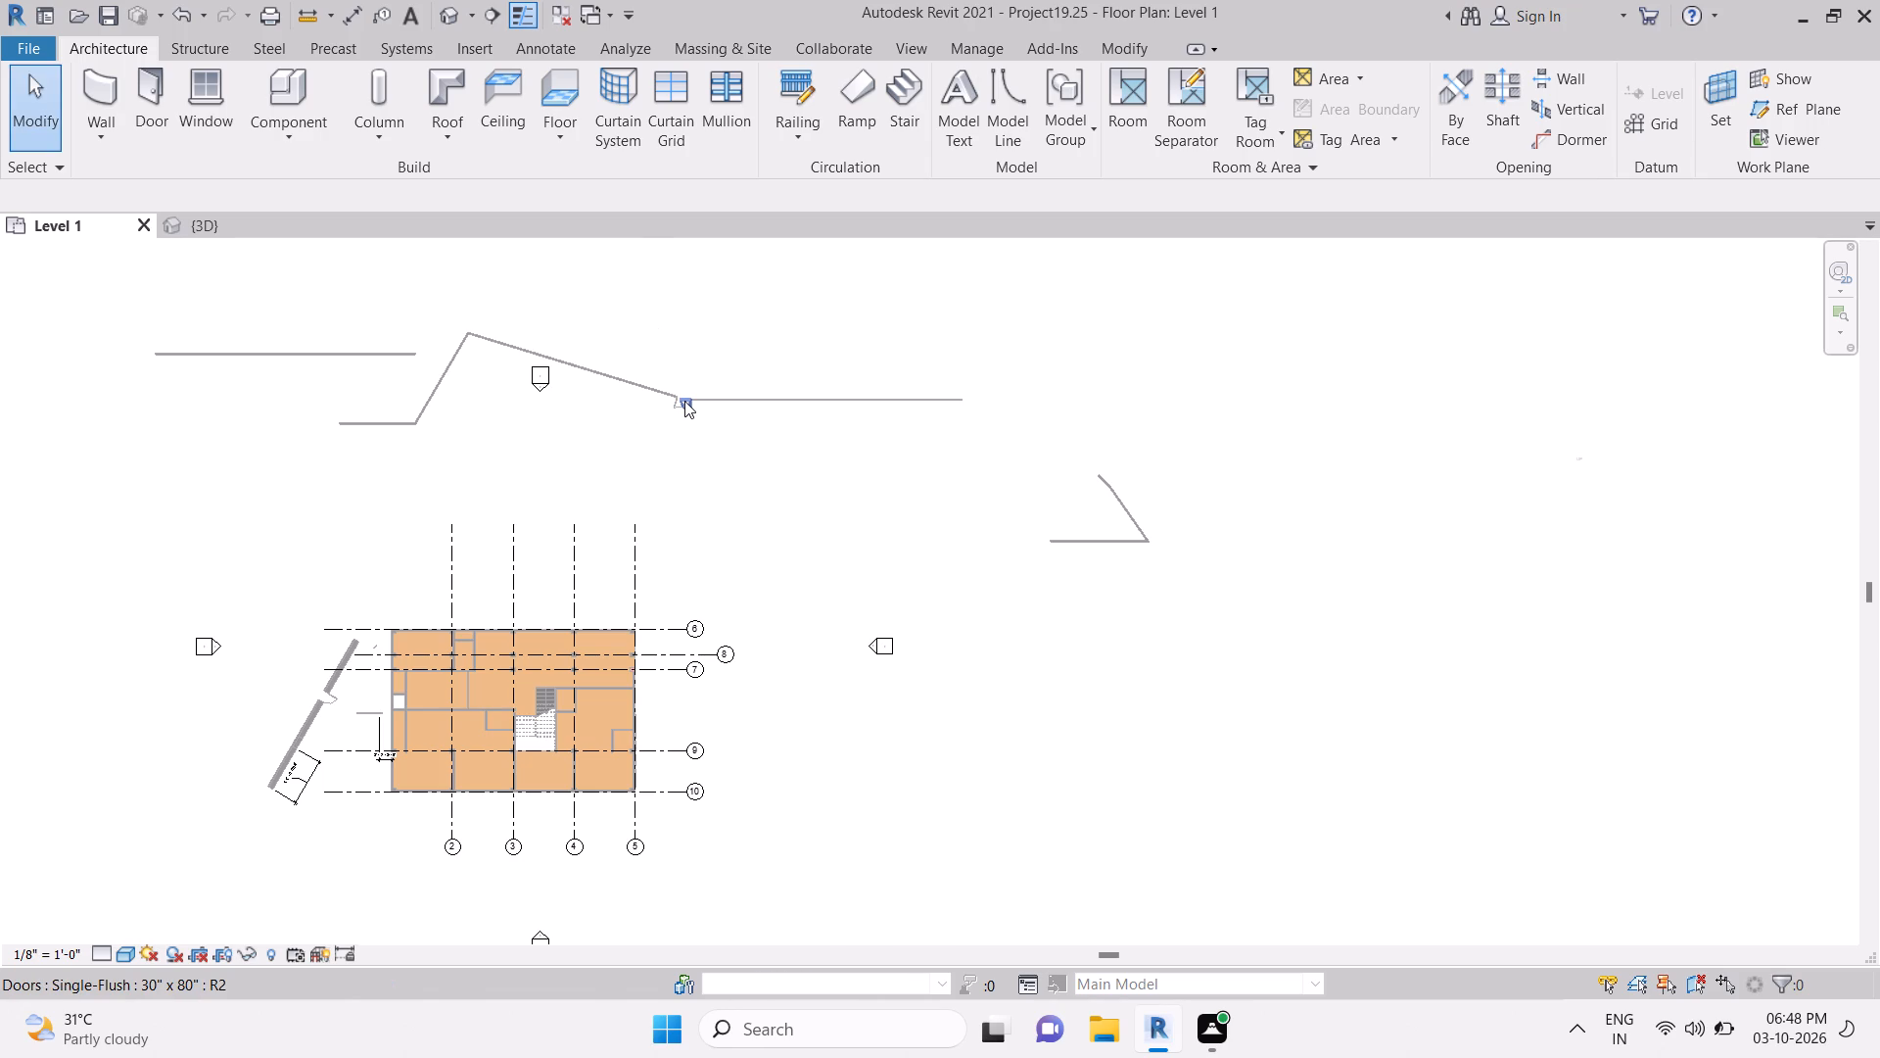
Flip the swing of the remaining Single-Flush 30" x 80" door at the angled wall junction.
left_click(684, 401)
left_click(684, 401)
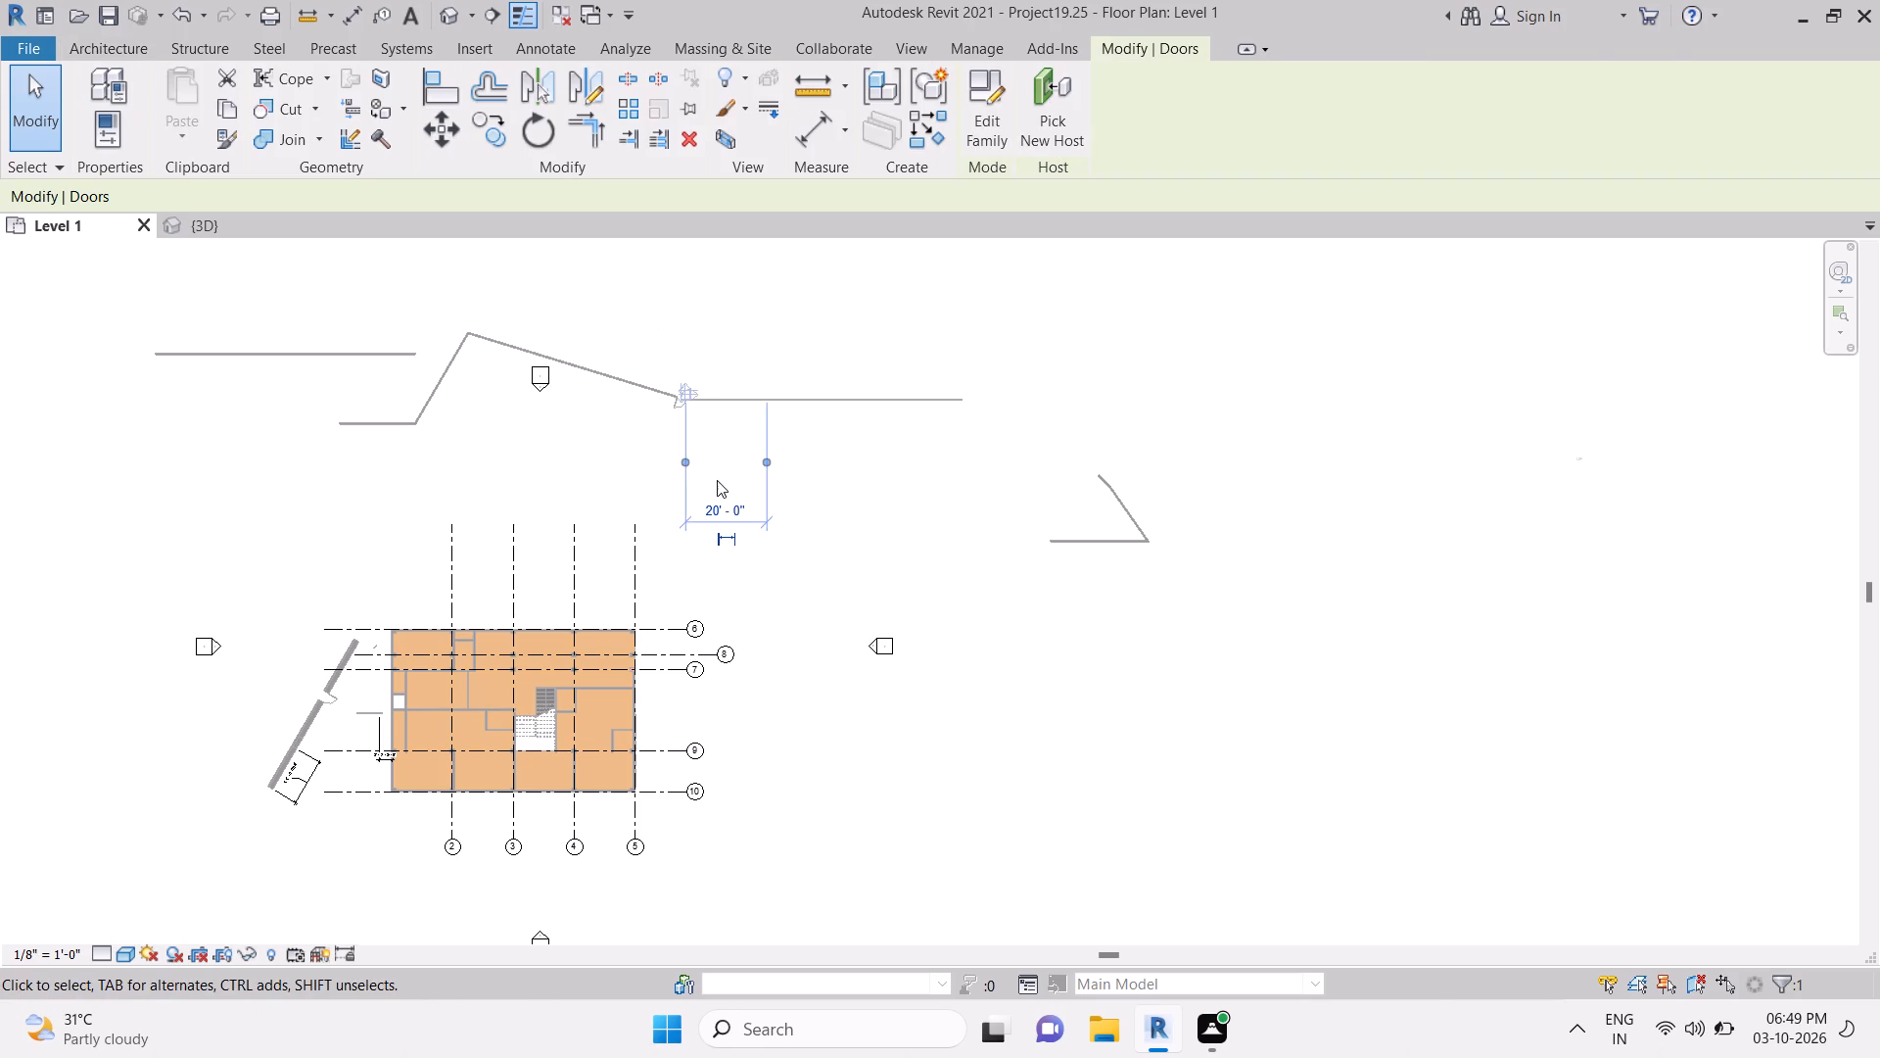
Examine the chain of angled walls in the 3D view and select the angled wall adjoining the door wall.
left_click(209, 219)
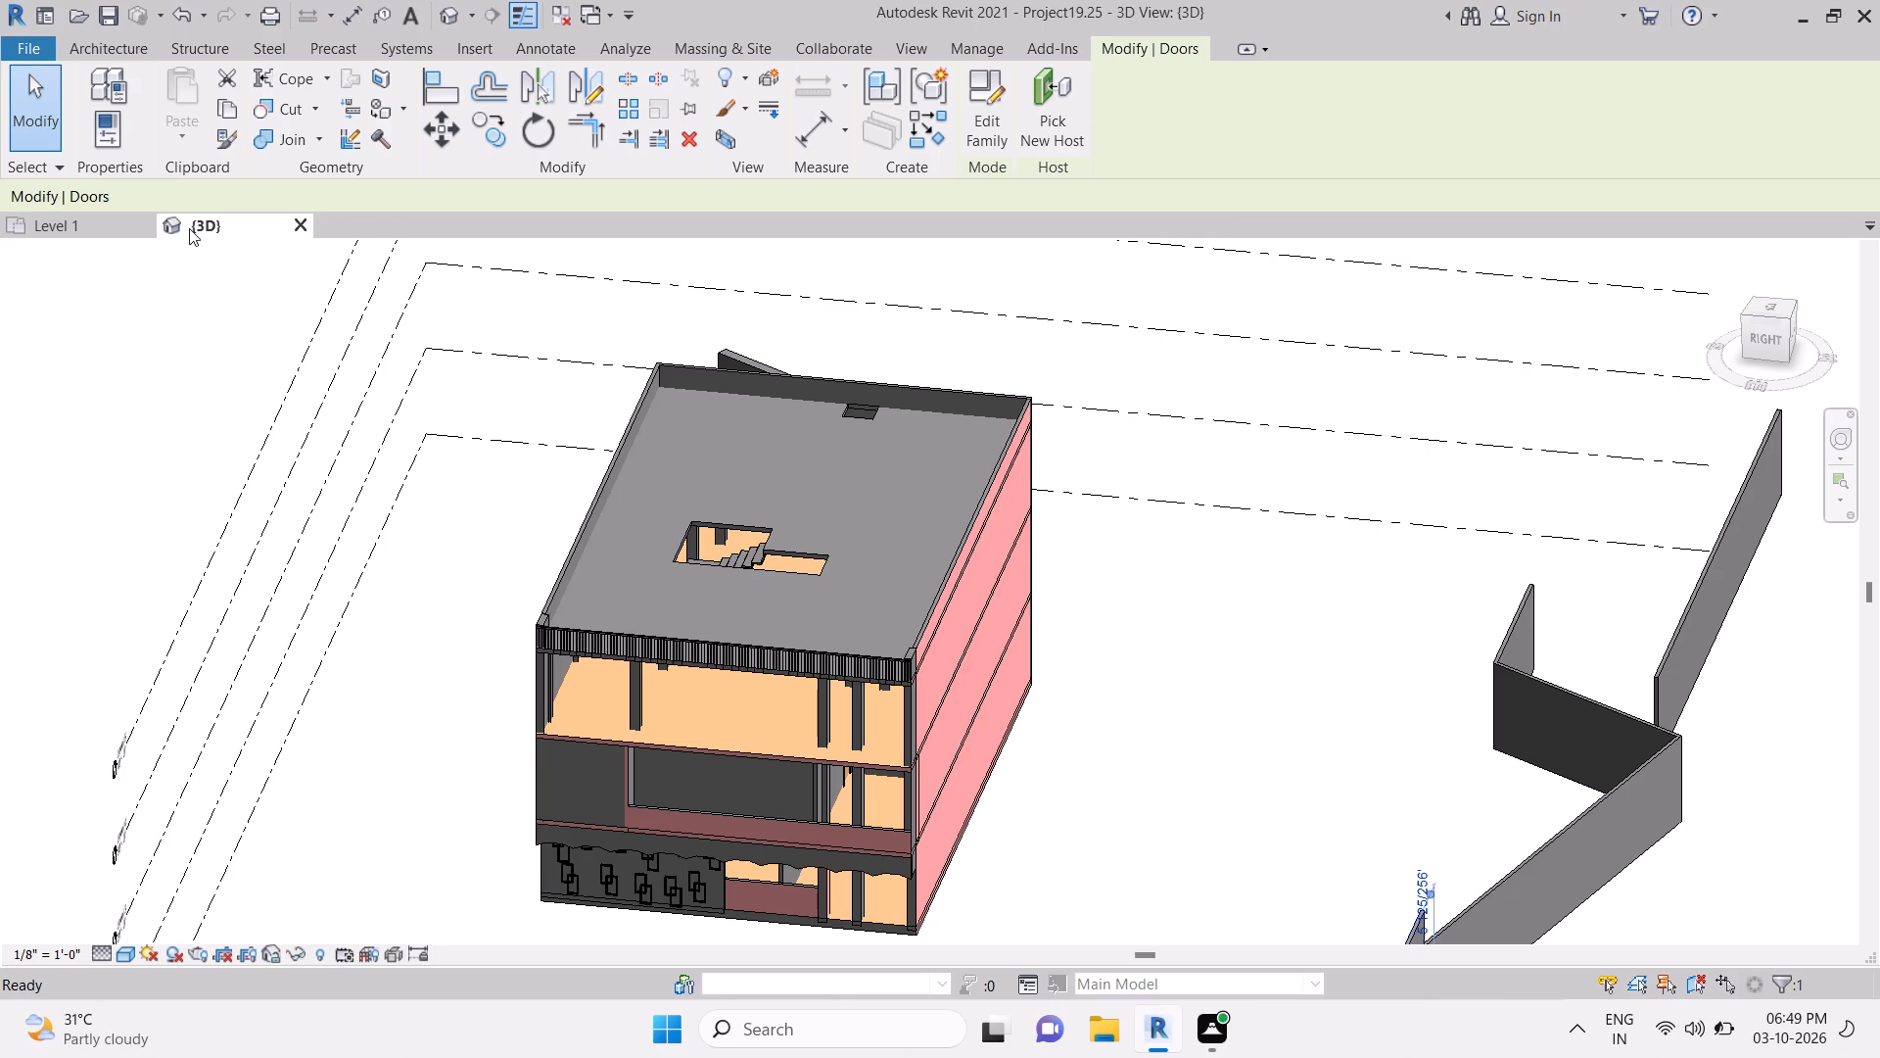
scroll(0, 575, "down", 4)
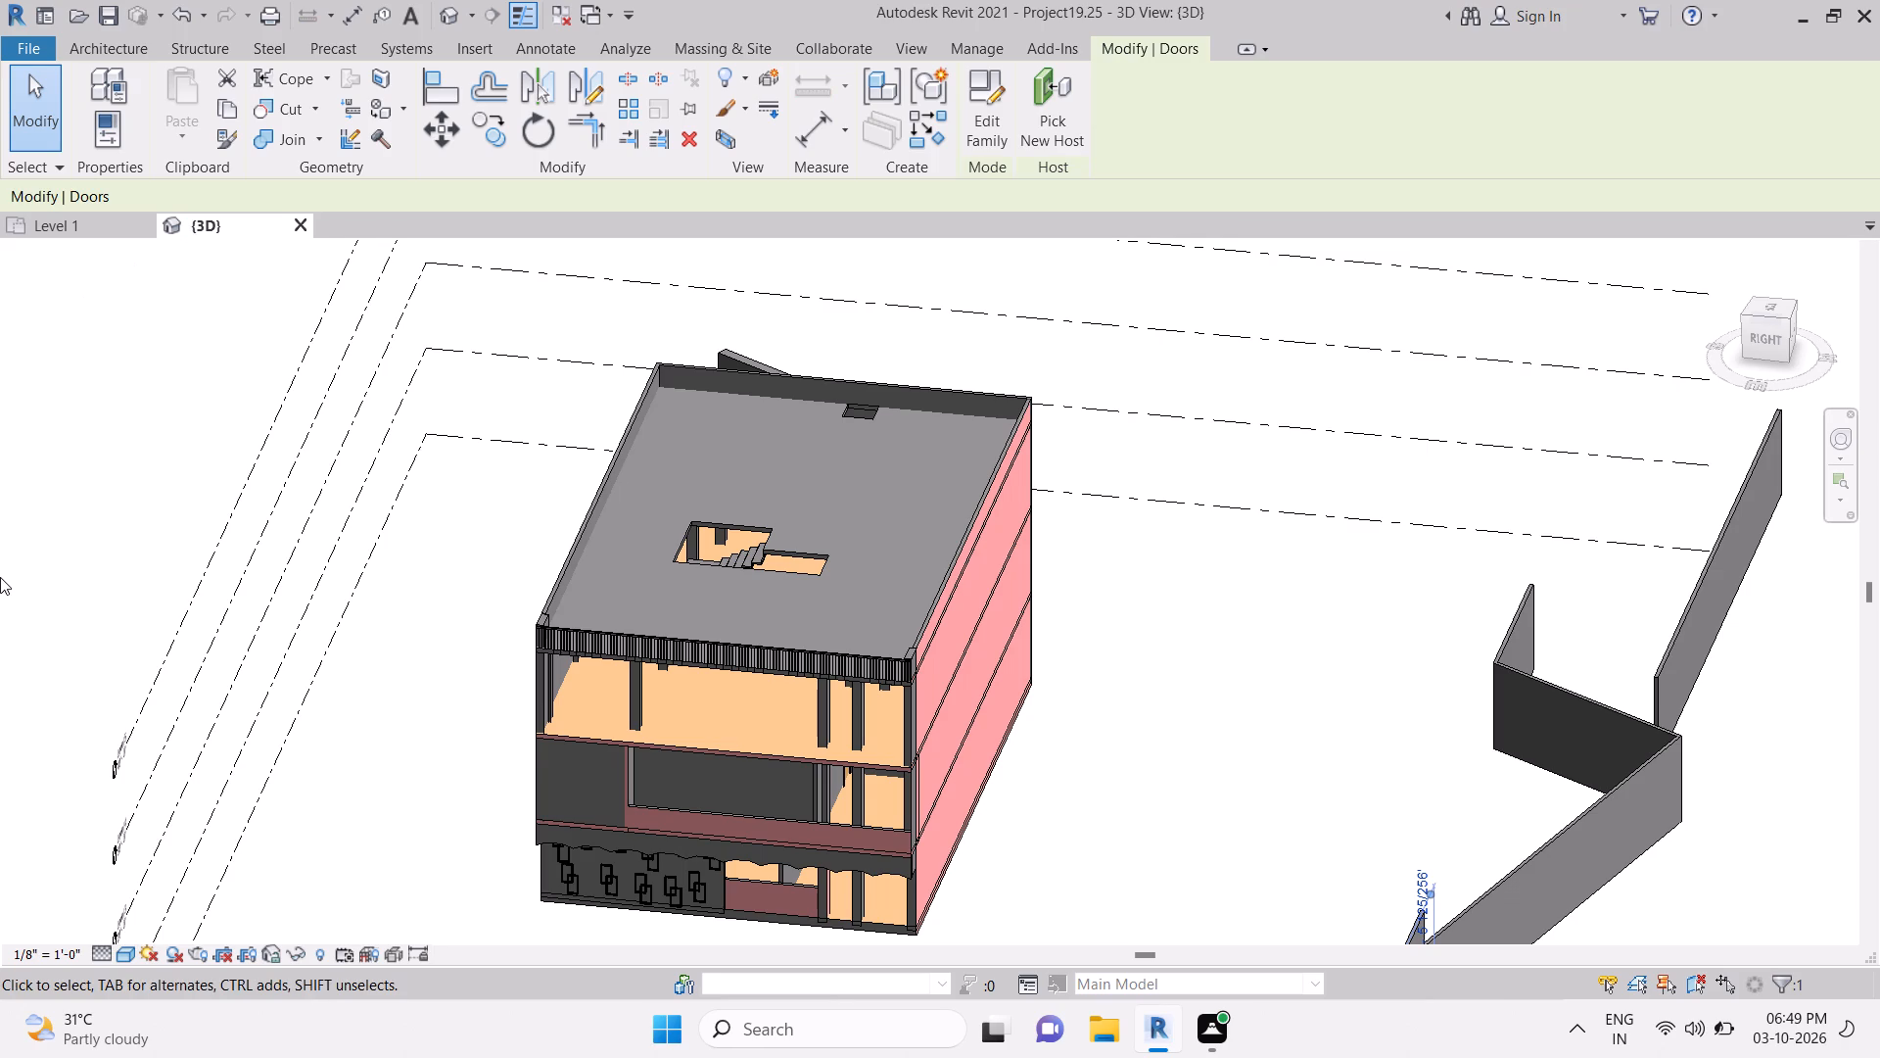
scroll(0, 577, "down", 4)
scroll(0, 615, "up", 3)
scroll(1476, 1022, "down", 1)
scroll(1602, 868, "down", 3)
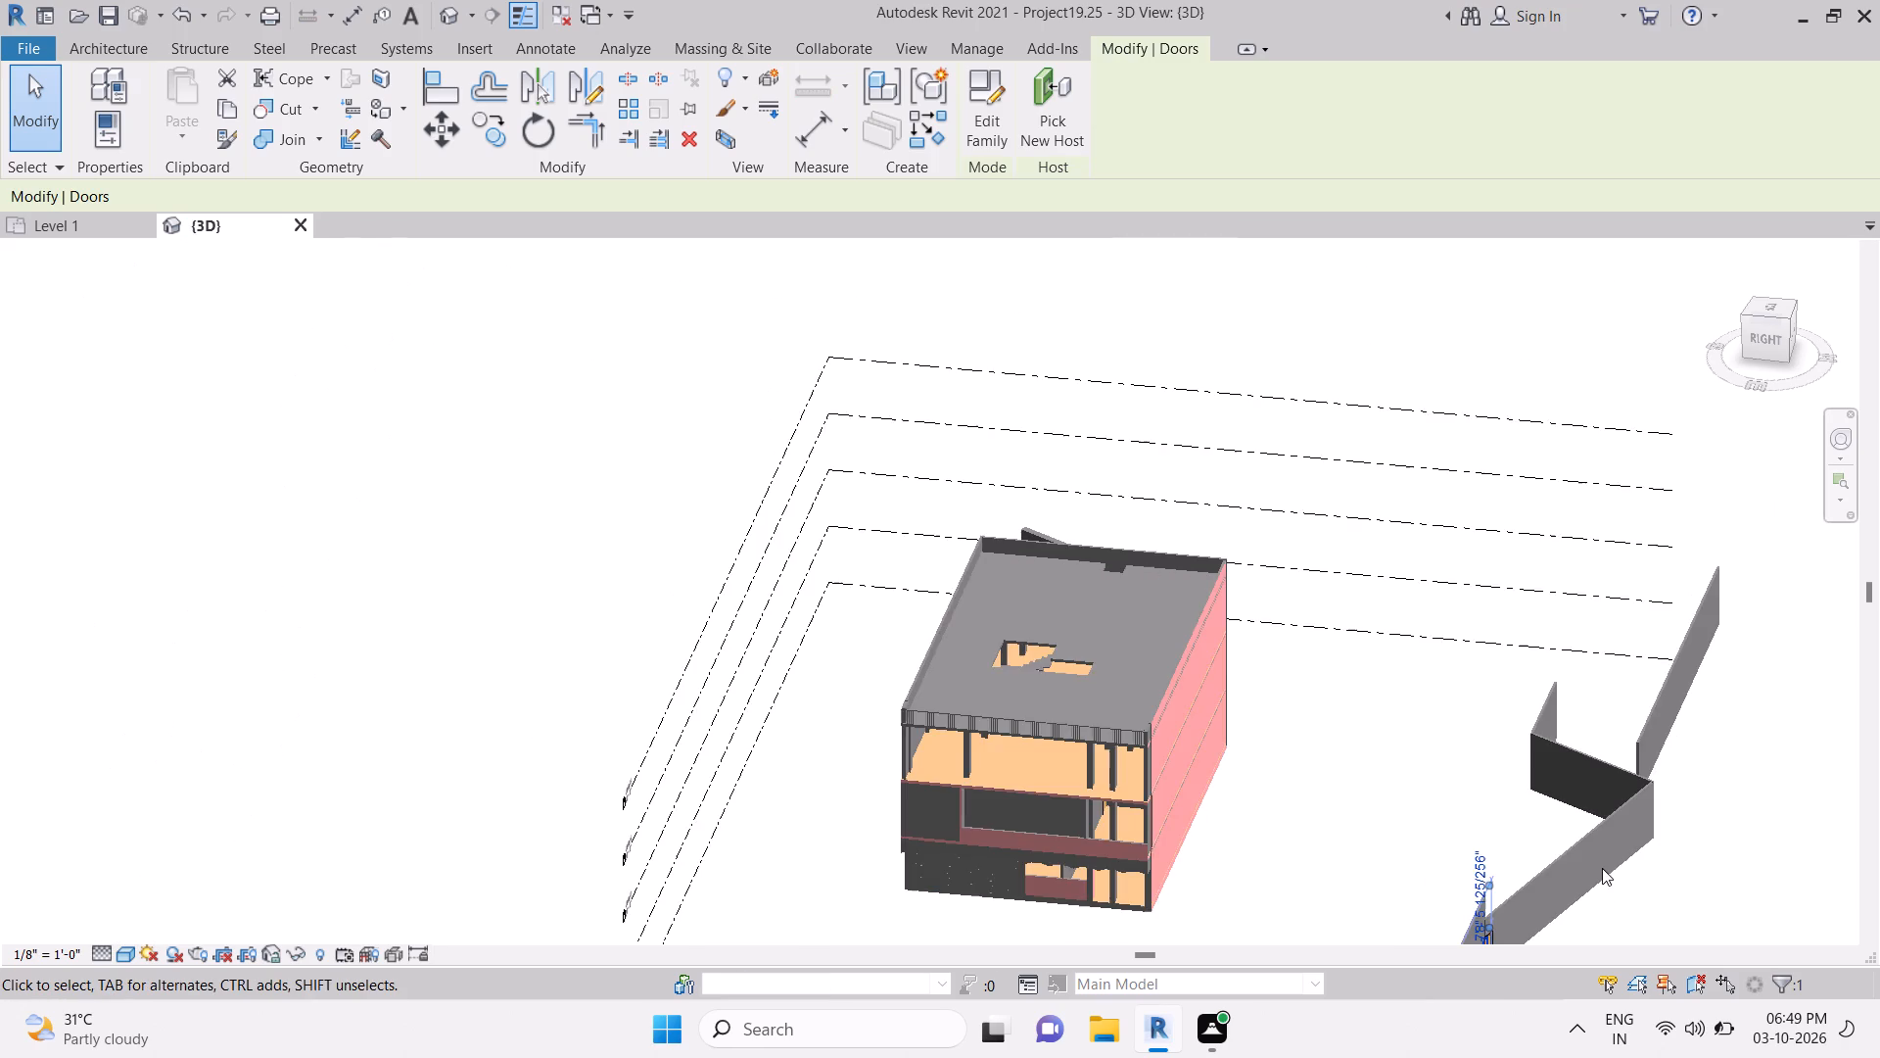
scroll(1602, 868, "up", 6)
scroll(1601, 868, "down", 9)
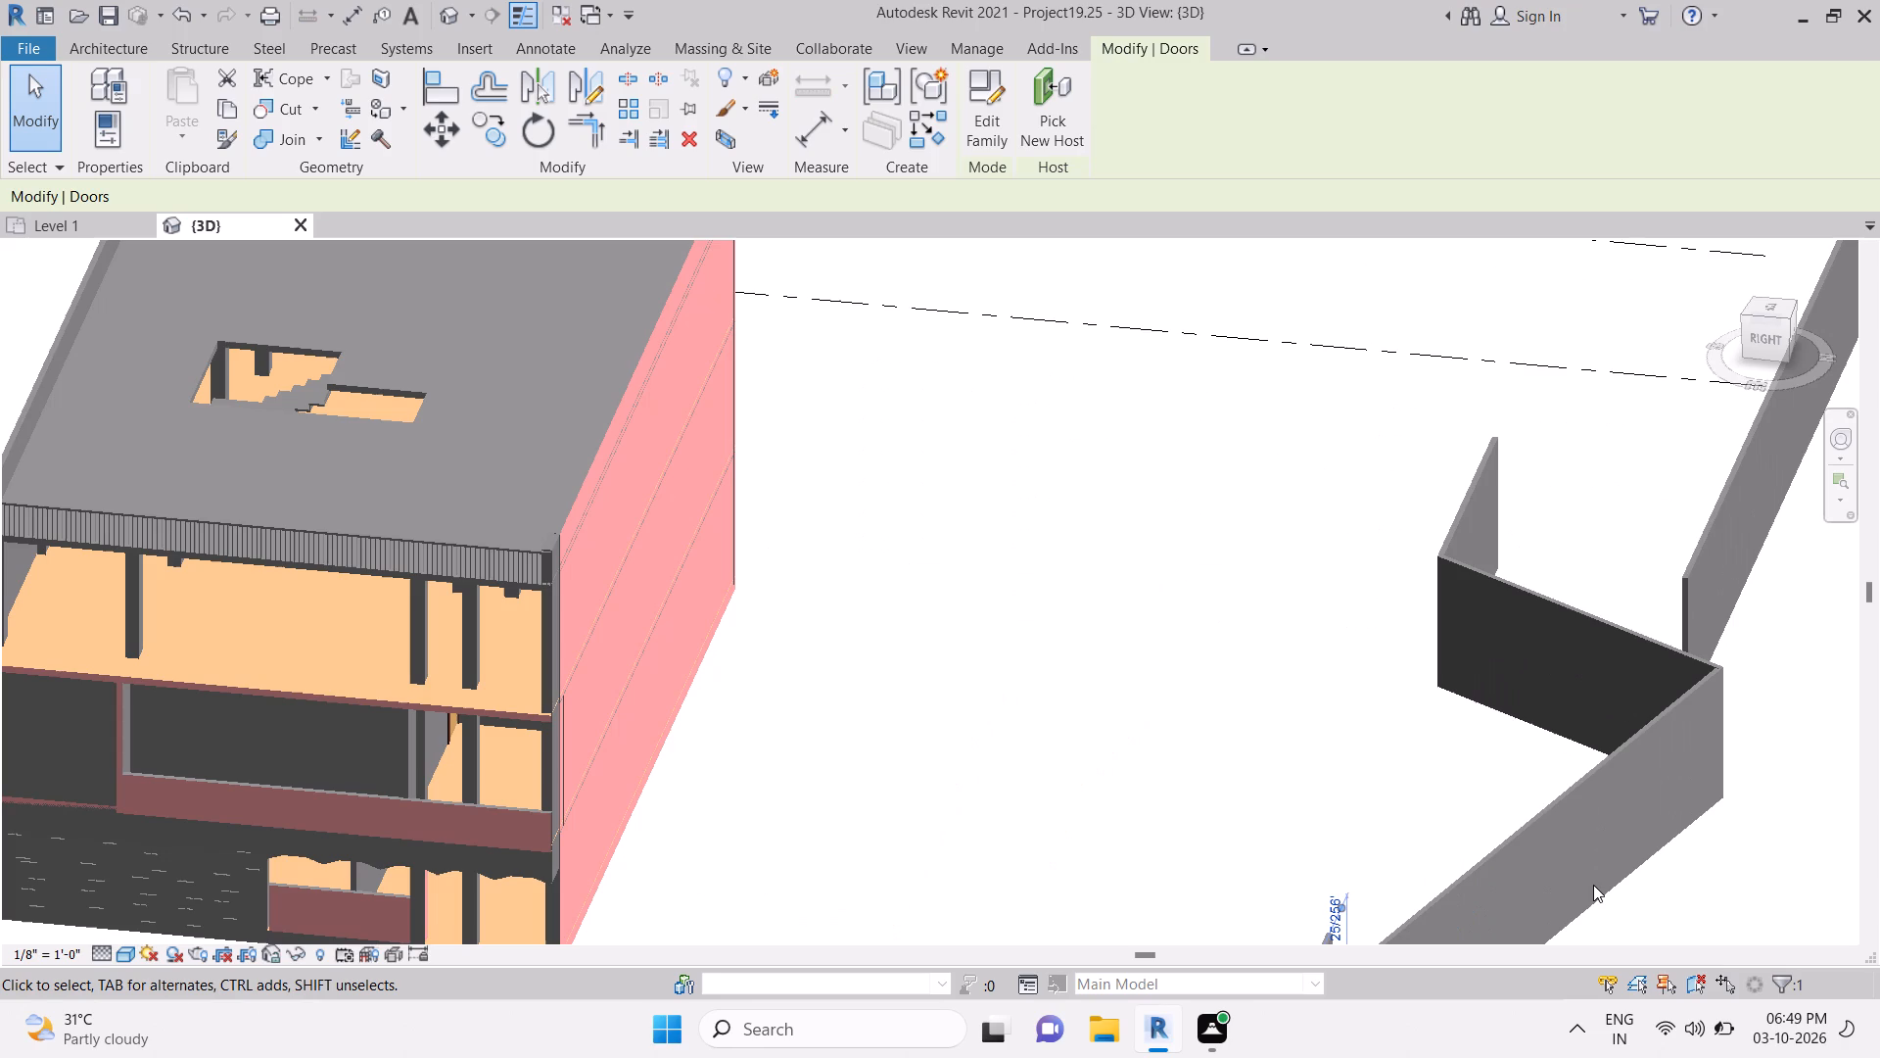
scroll(1593, 885, "down", 8)
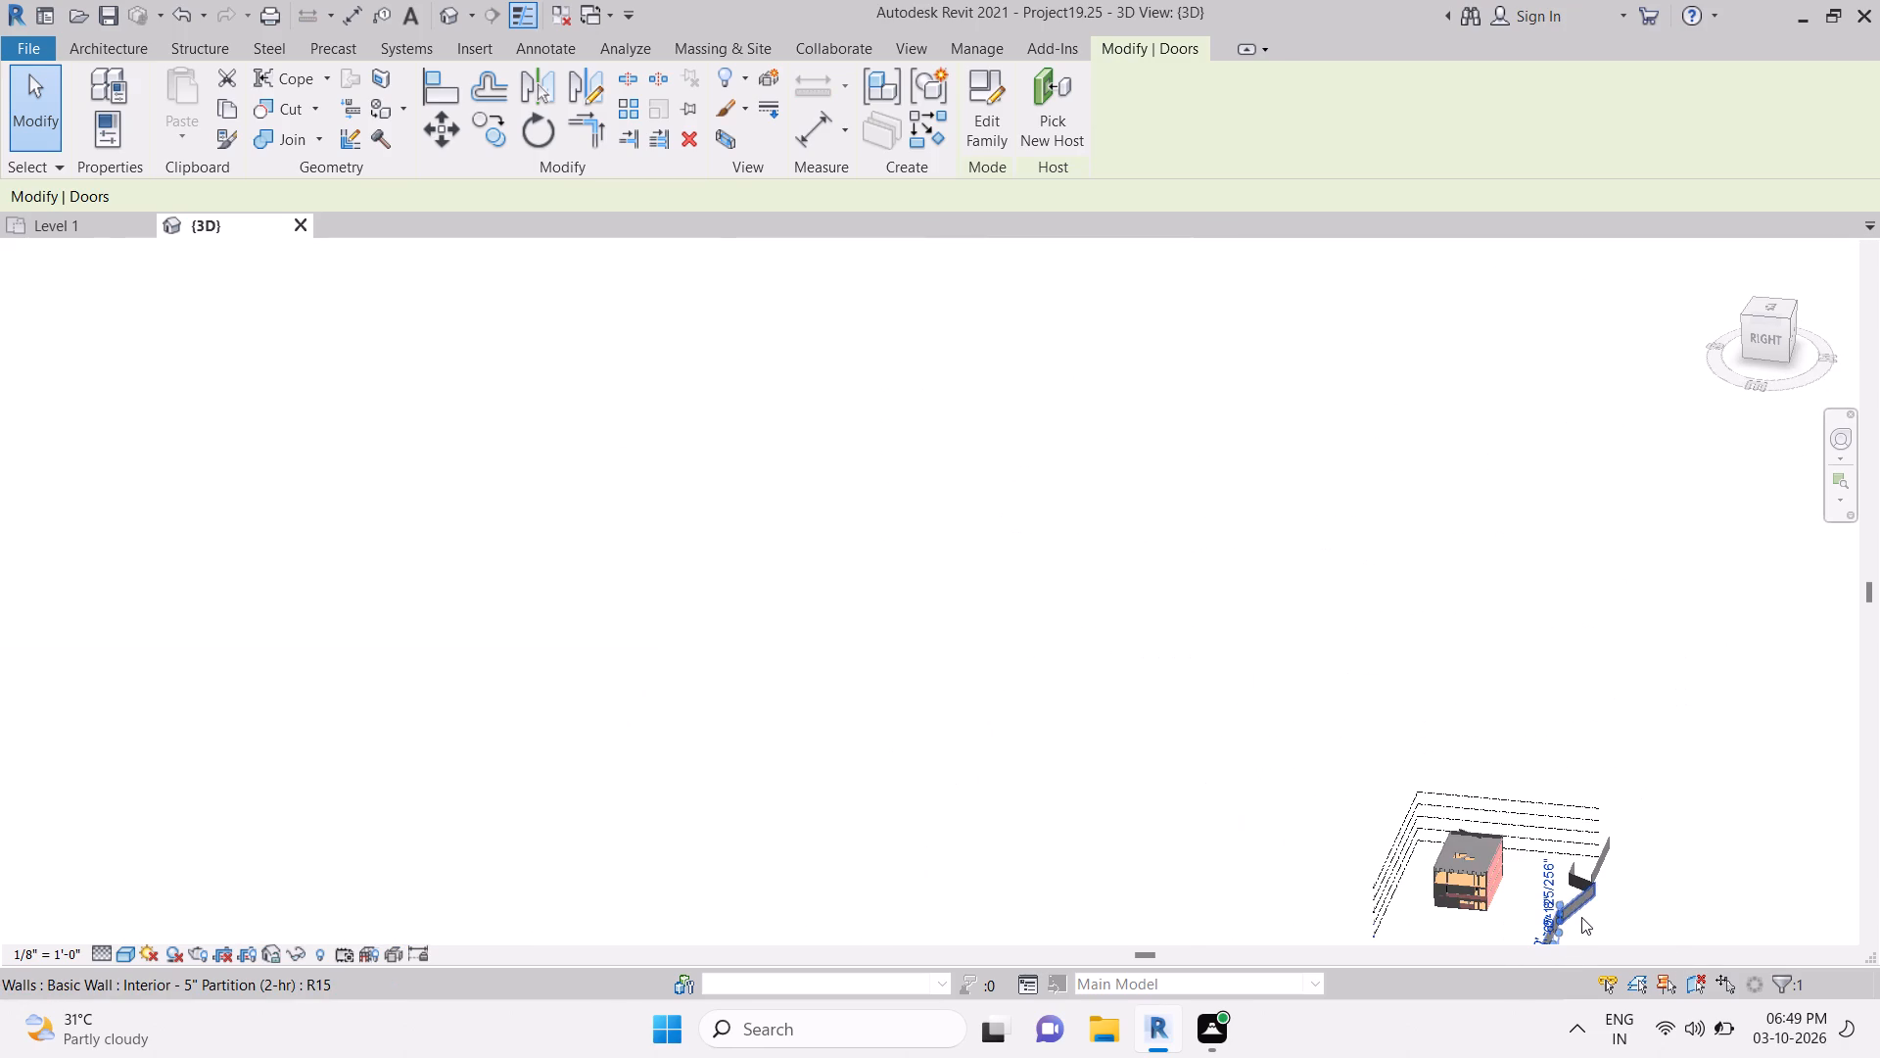
left_click(1579, 919)
left_click(1545, 926)
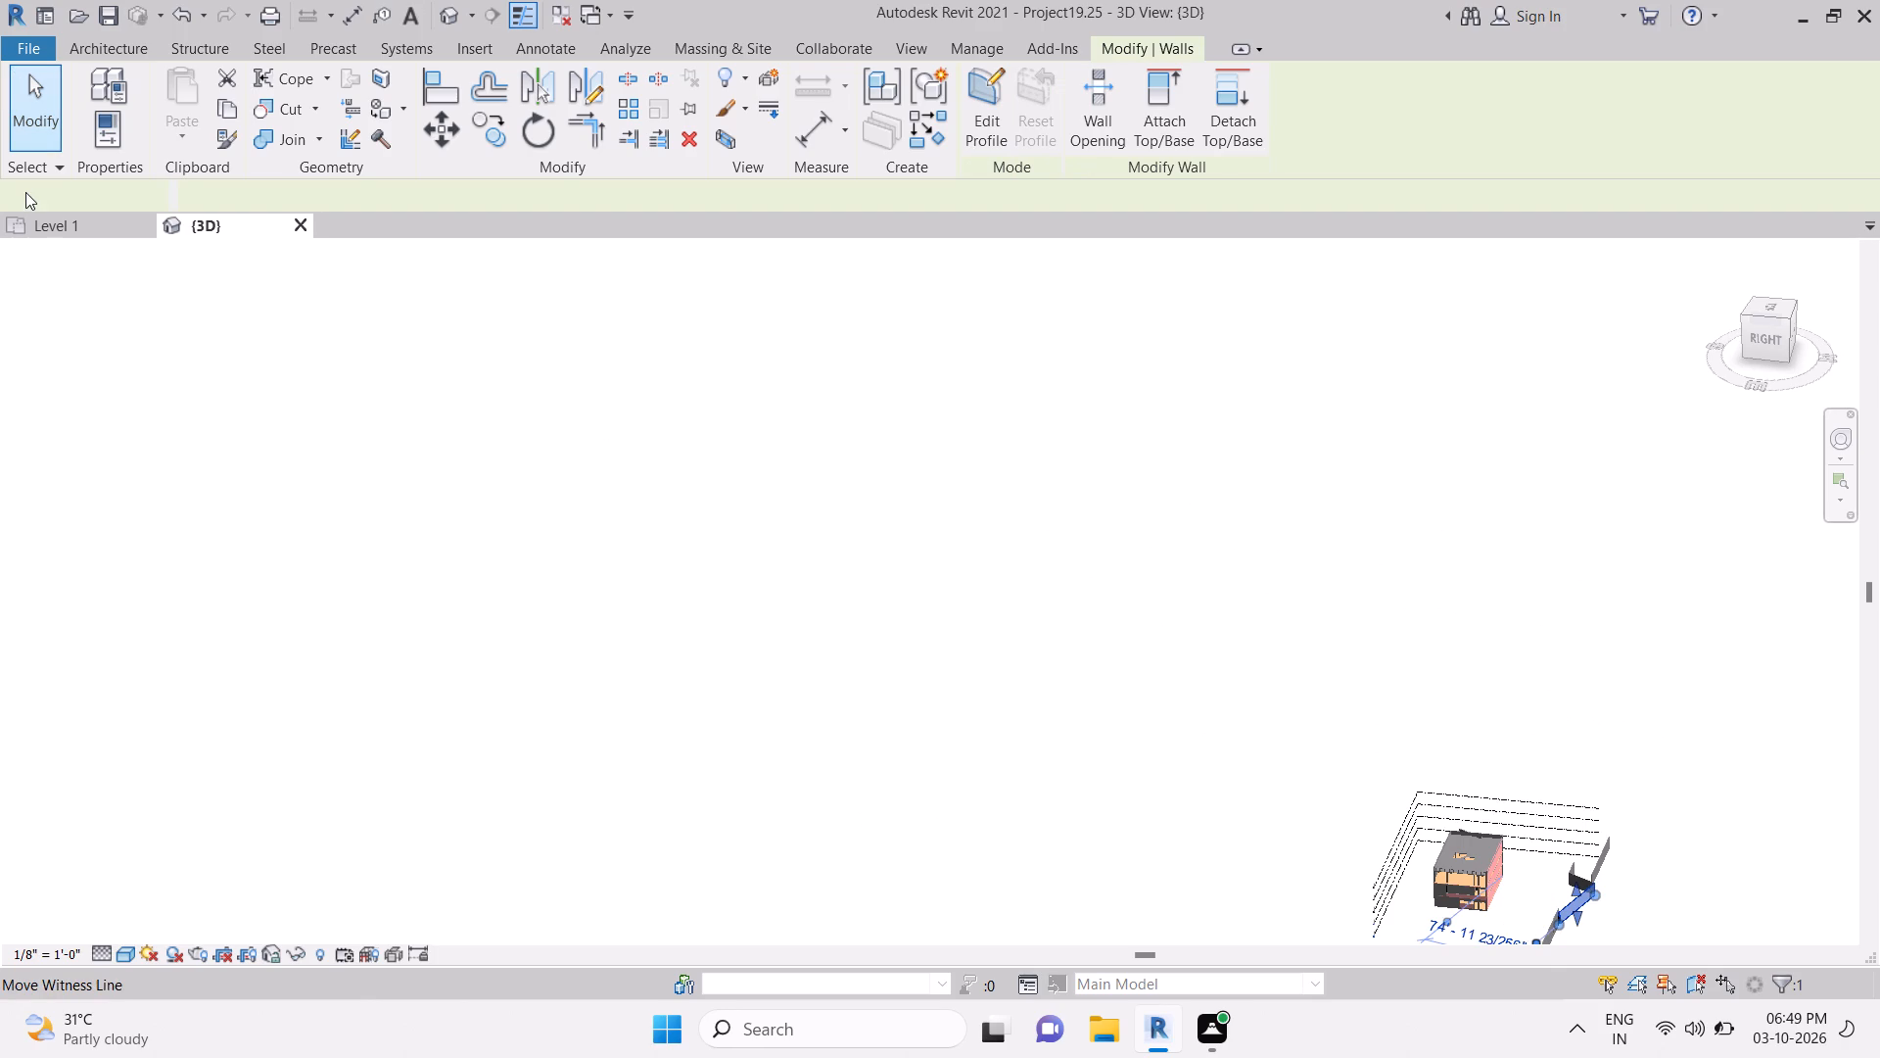
In the Level 1 plan, place a window on the long horizontal wall, 20'-0" from the existing window and 28'-0" from the wall's free end.
left_click(36, 222)
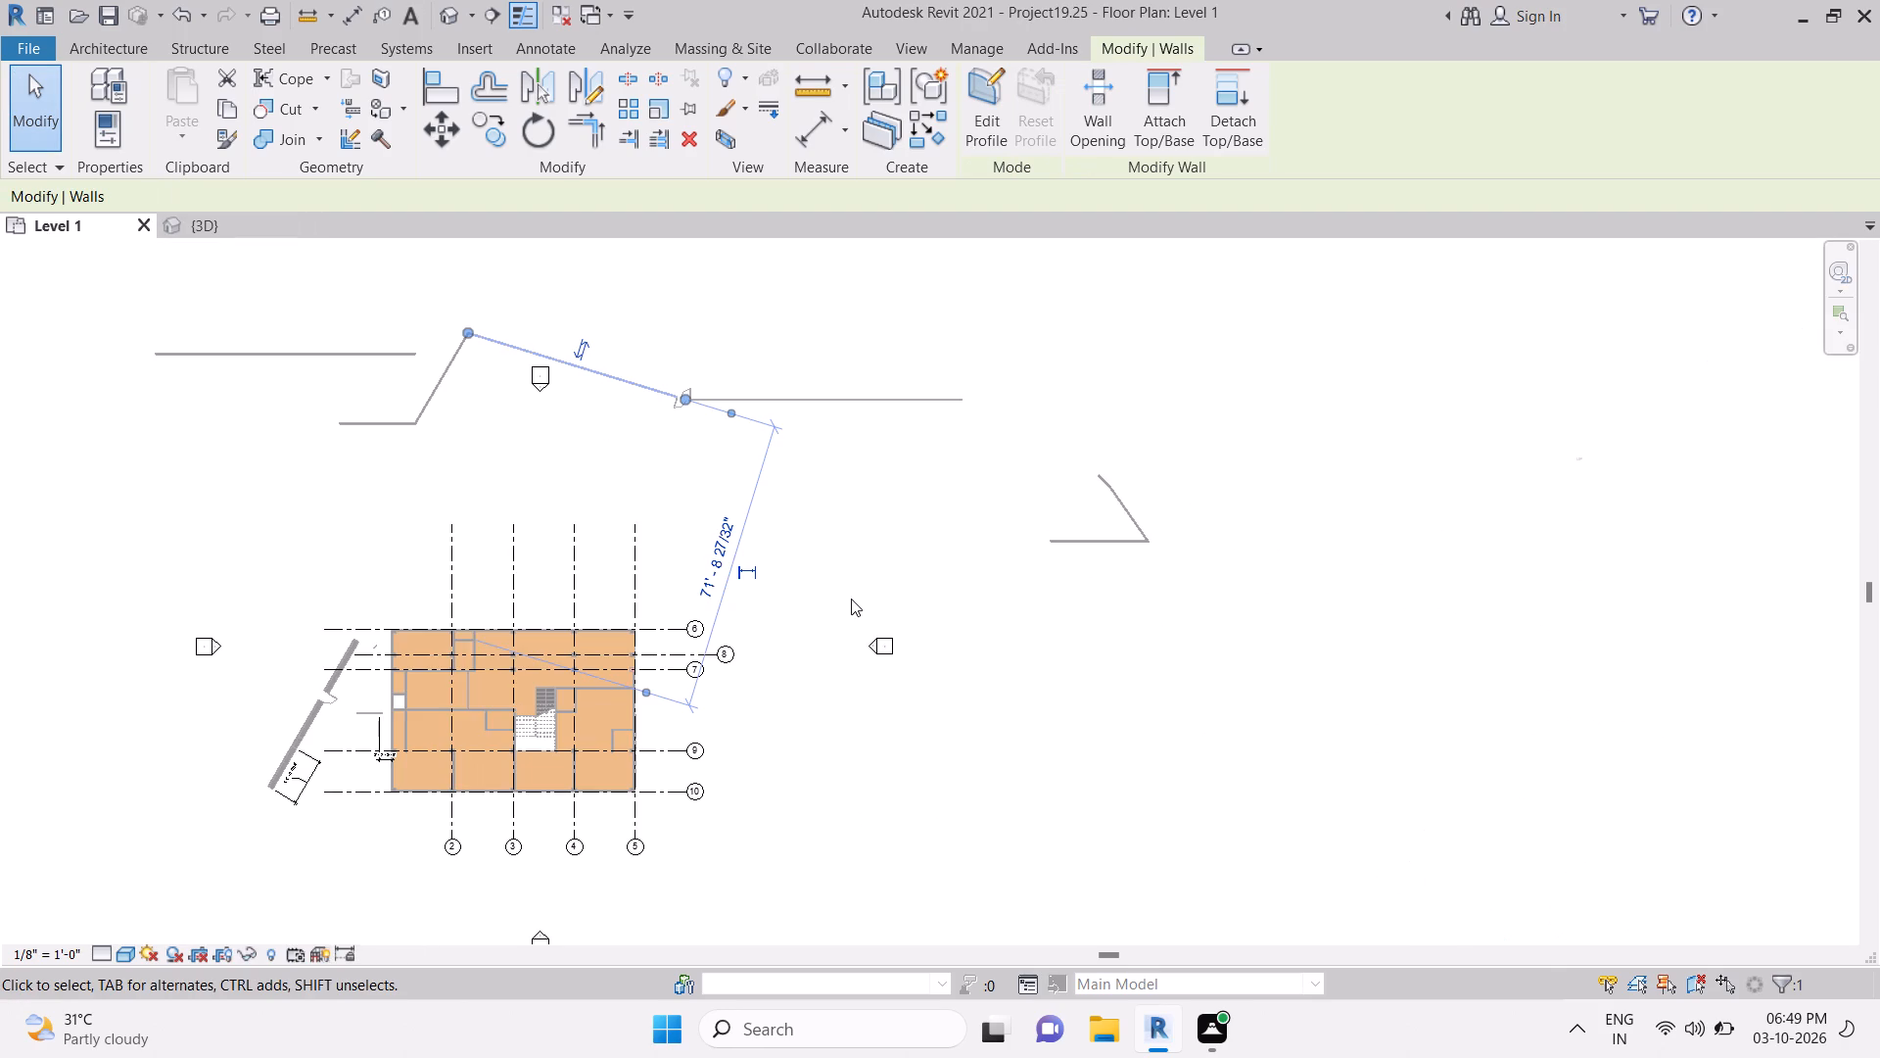
left_click(754, 406)
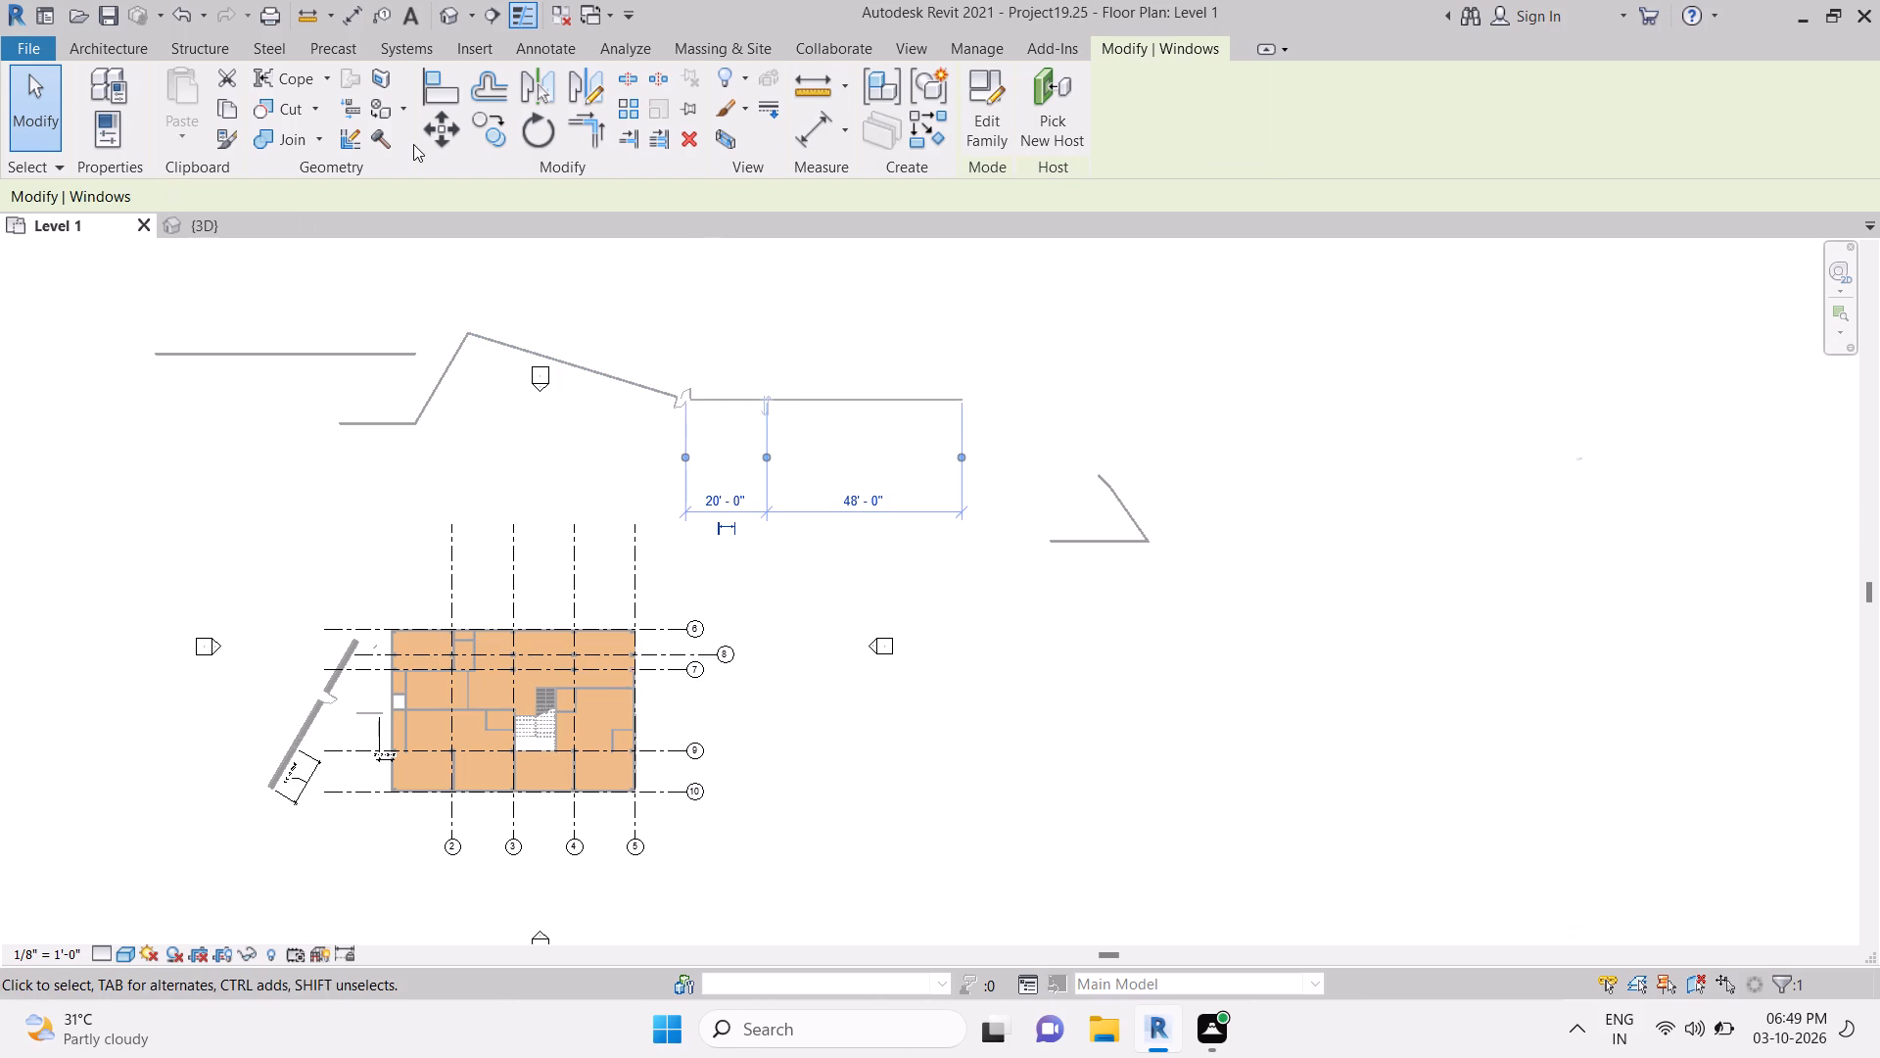
left_click(86, 56)
left_click(236, 121)
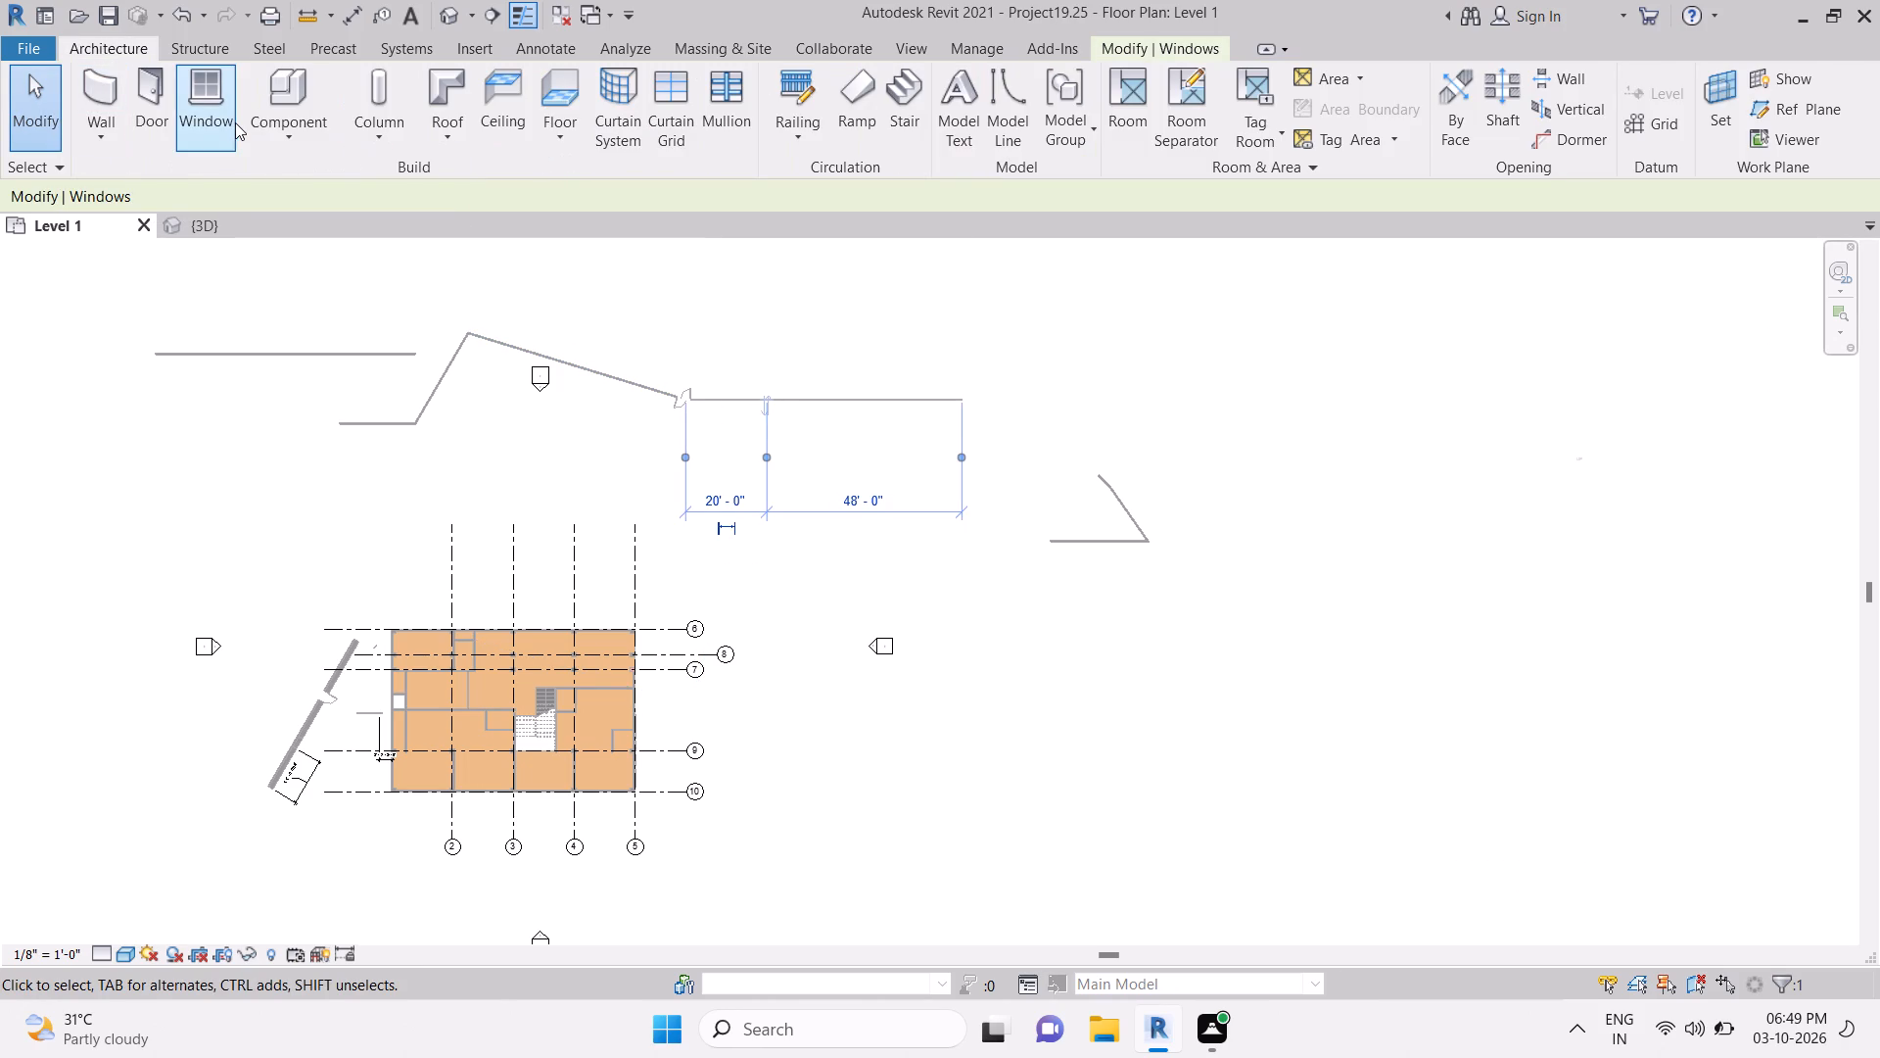
left_click(850, 410)
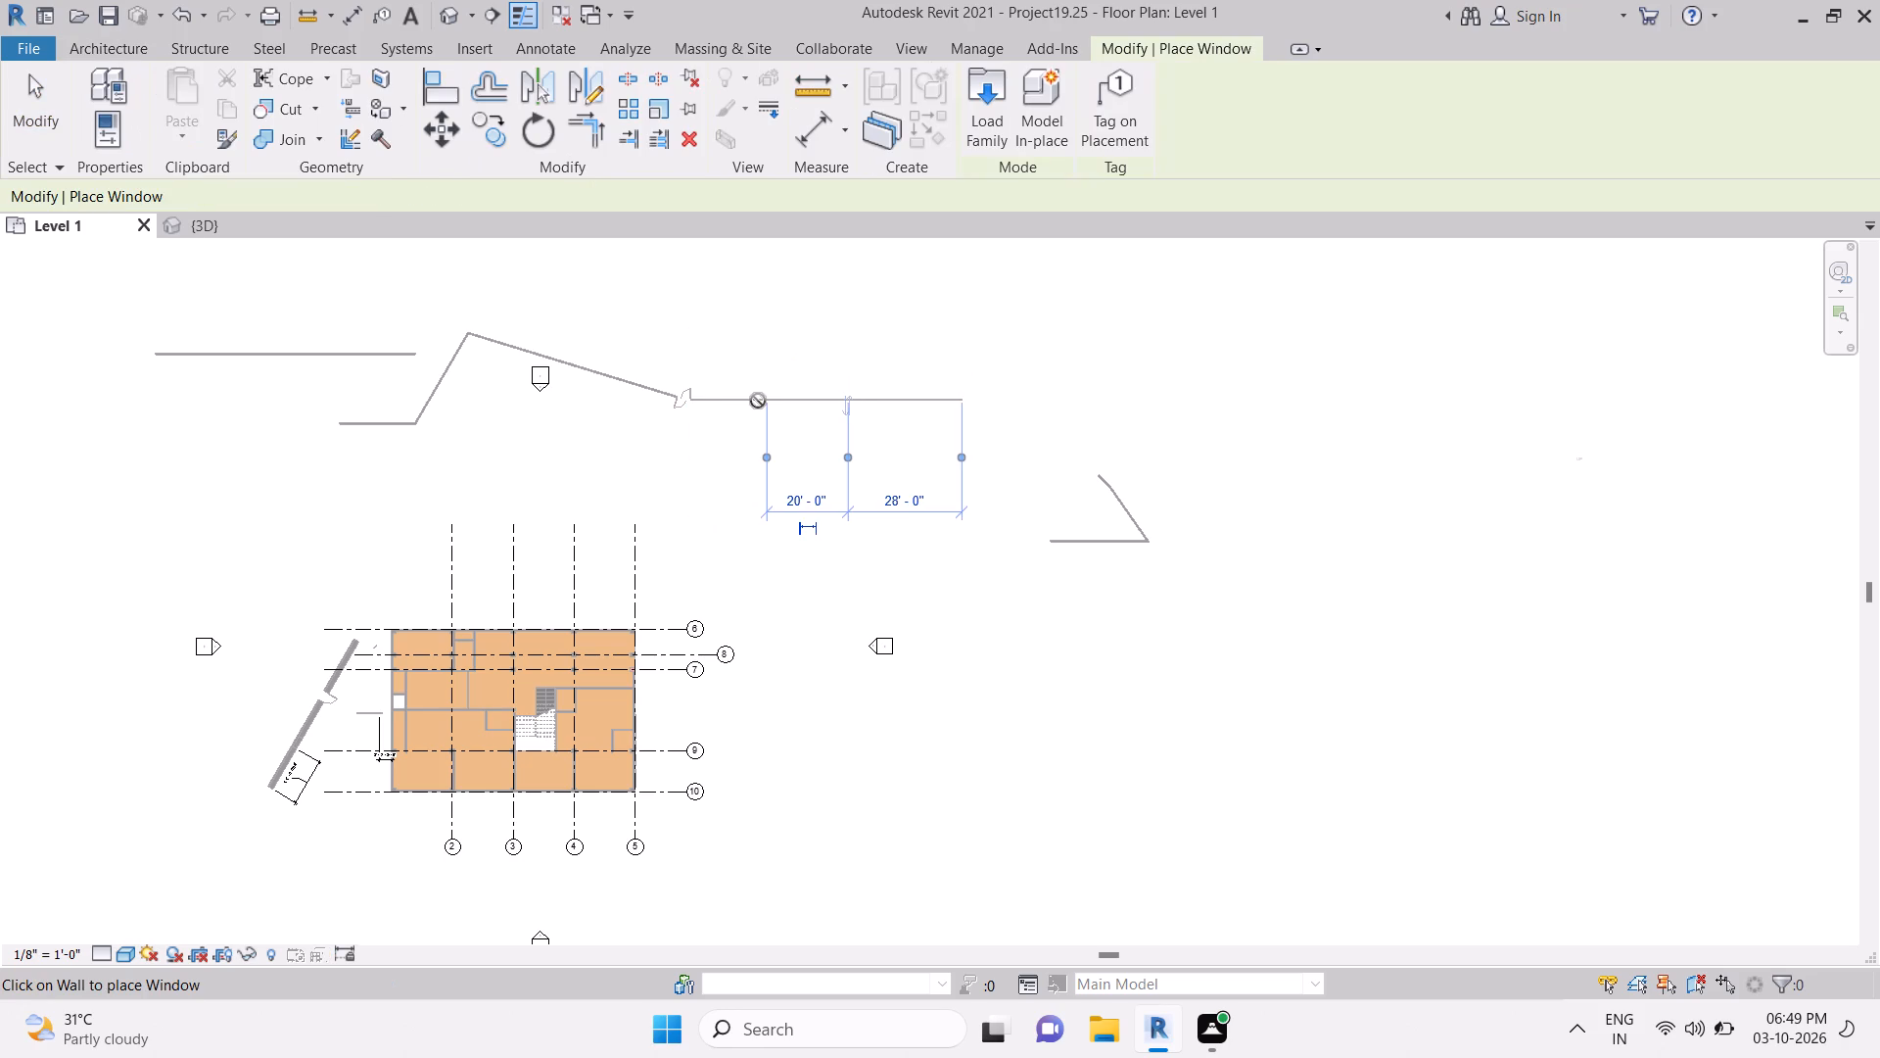
left_click(759, 400)
key("Return")
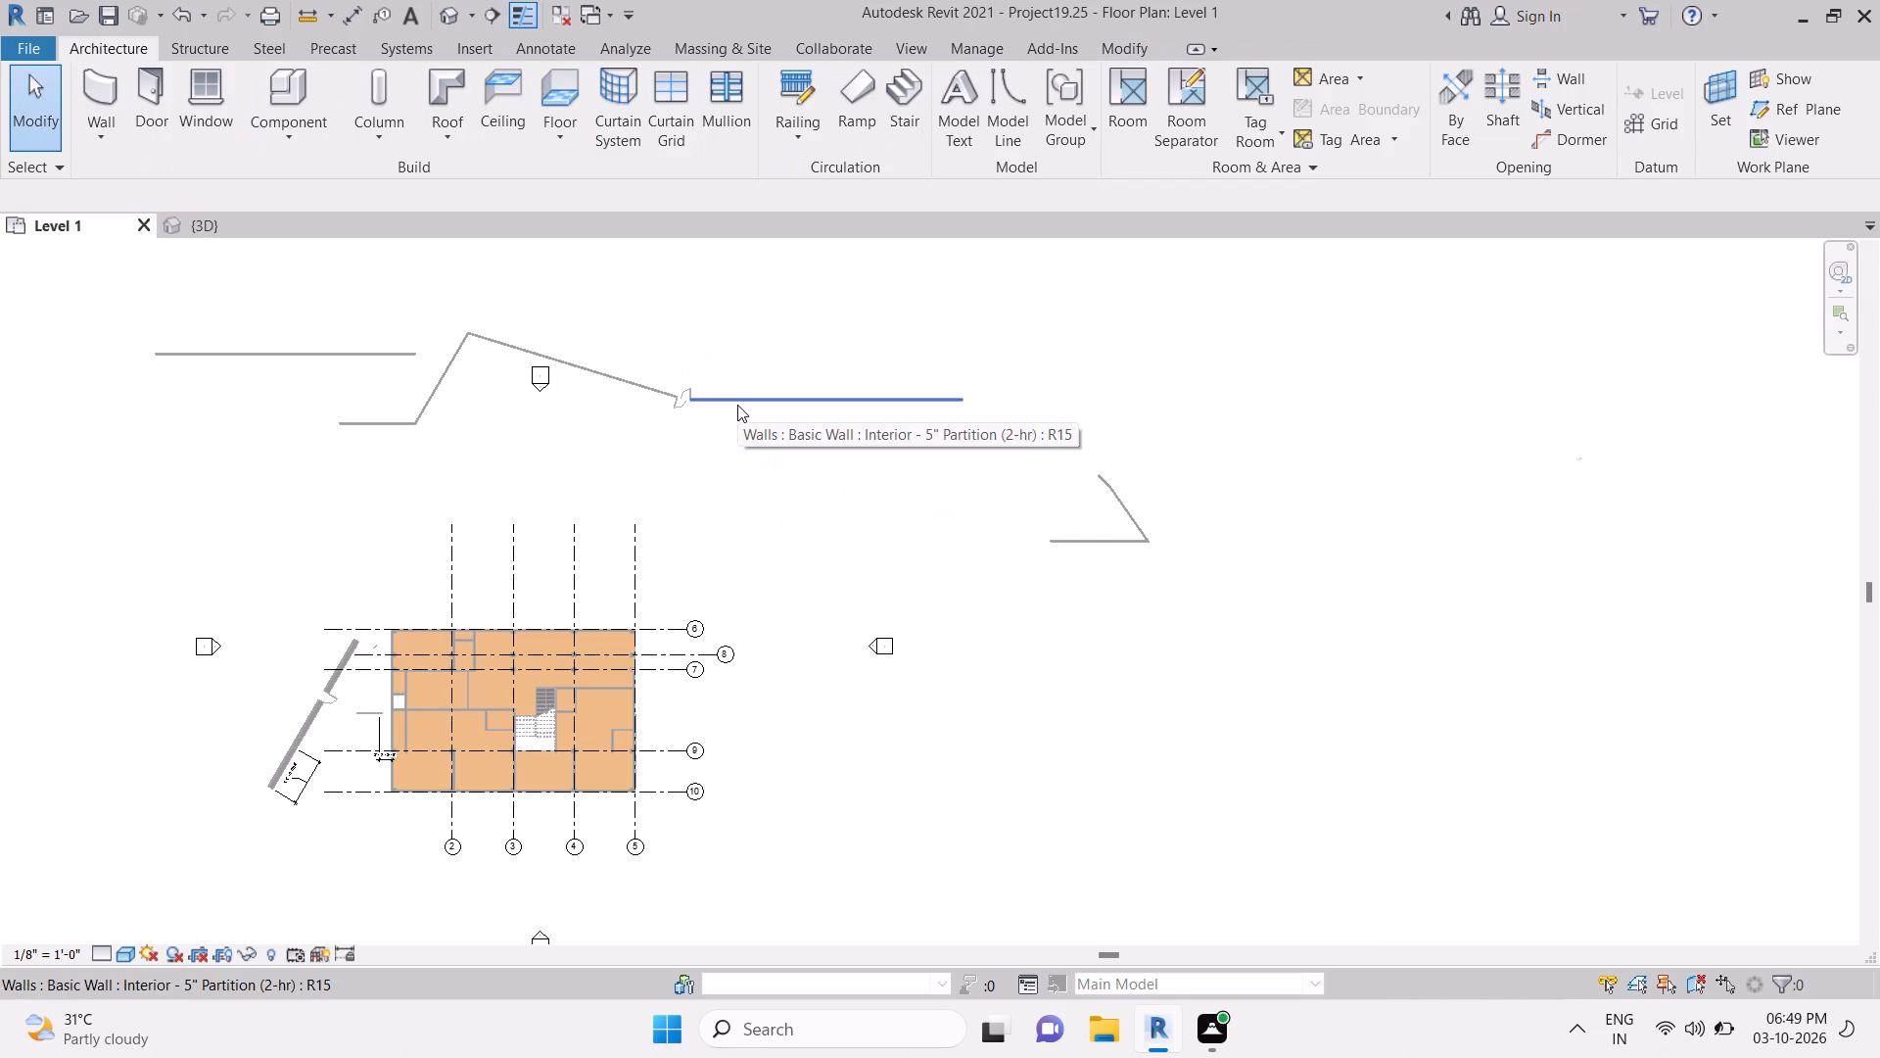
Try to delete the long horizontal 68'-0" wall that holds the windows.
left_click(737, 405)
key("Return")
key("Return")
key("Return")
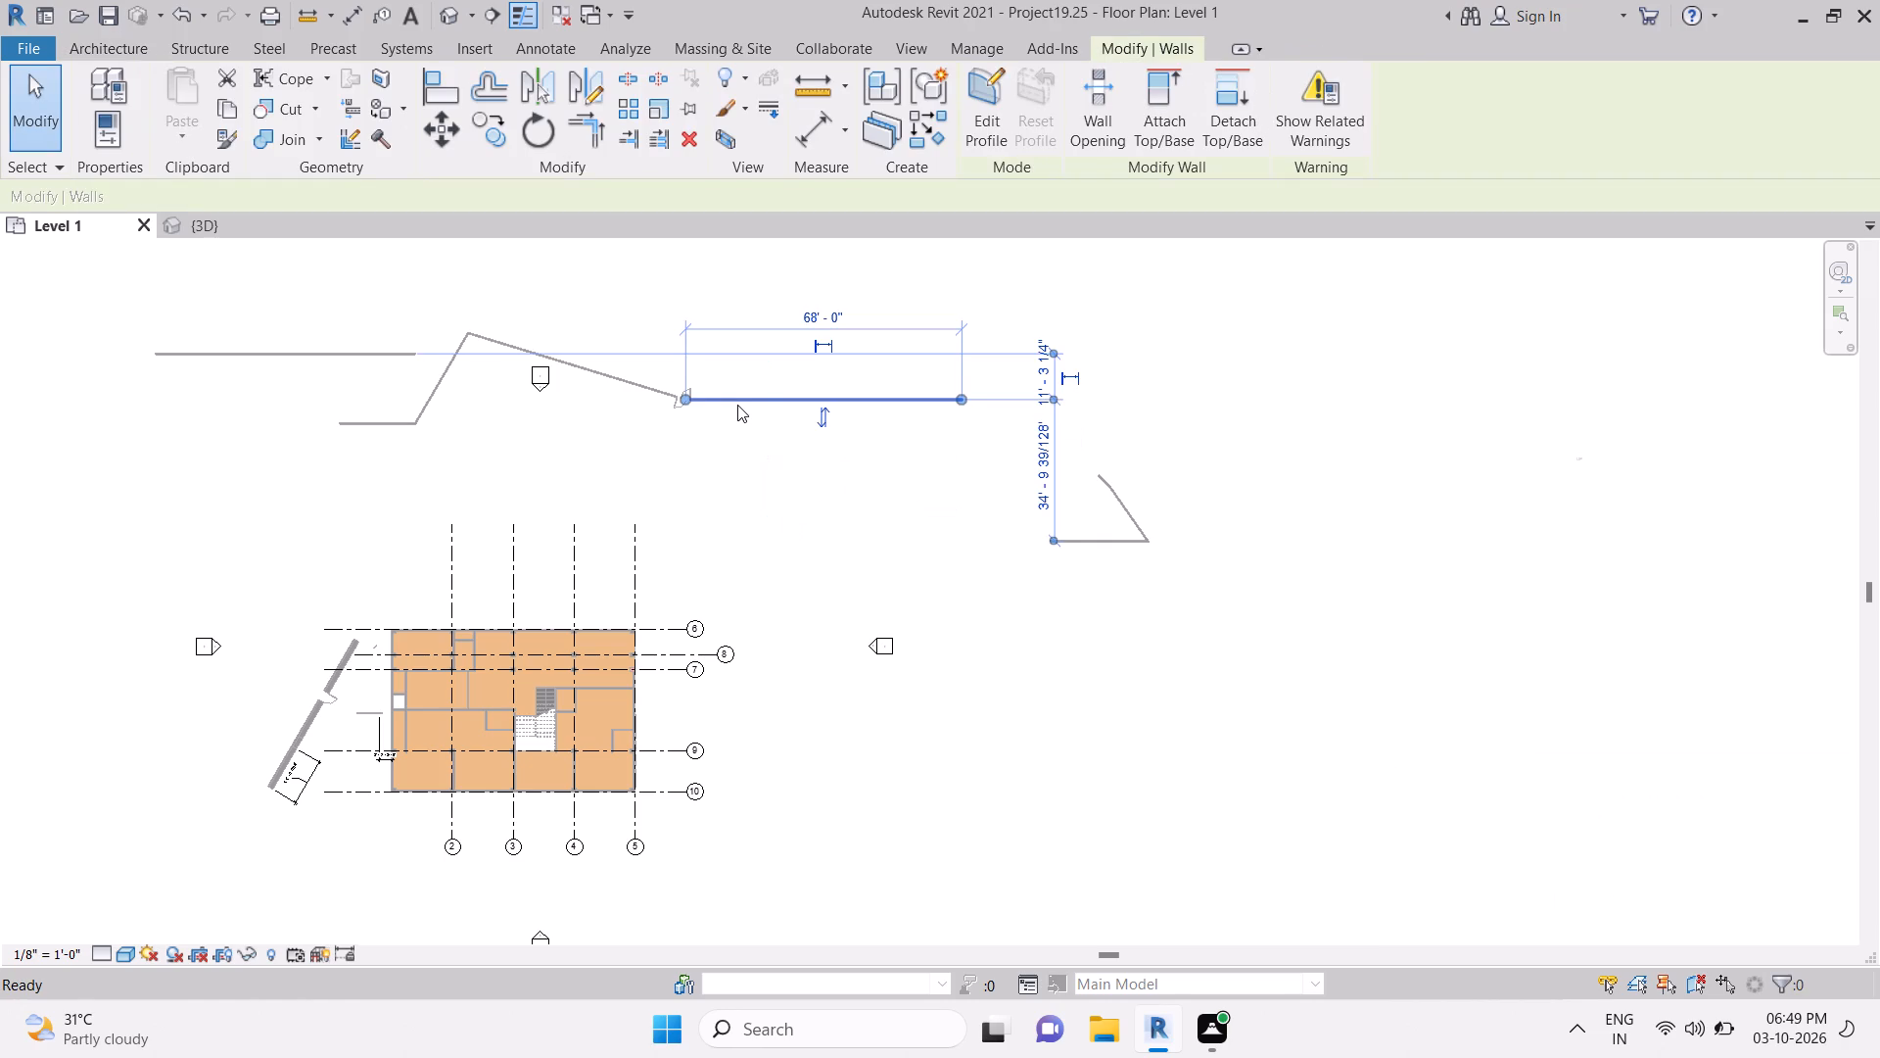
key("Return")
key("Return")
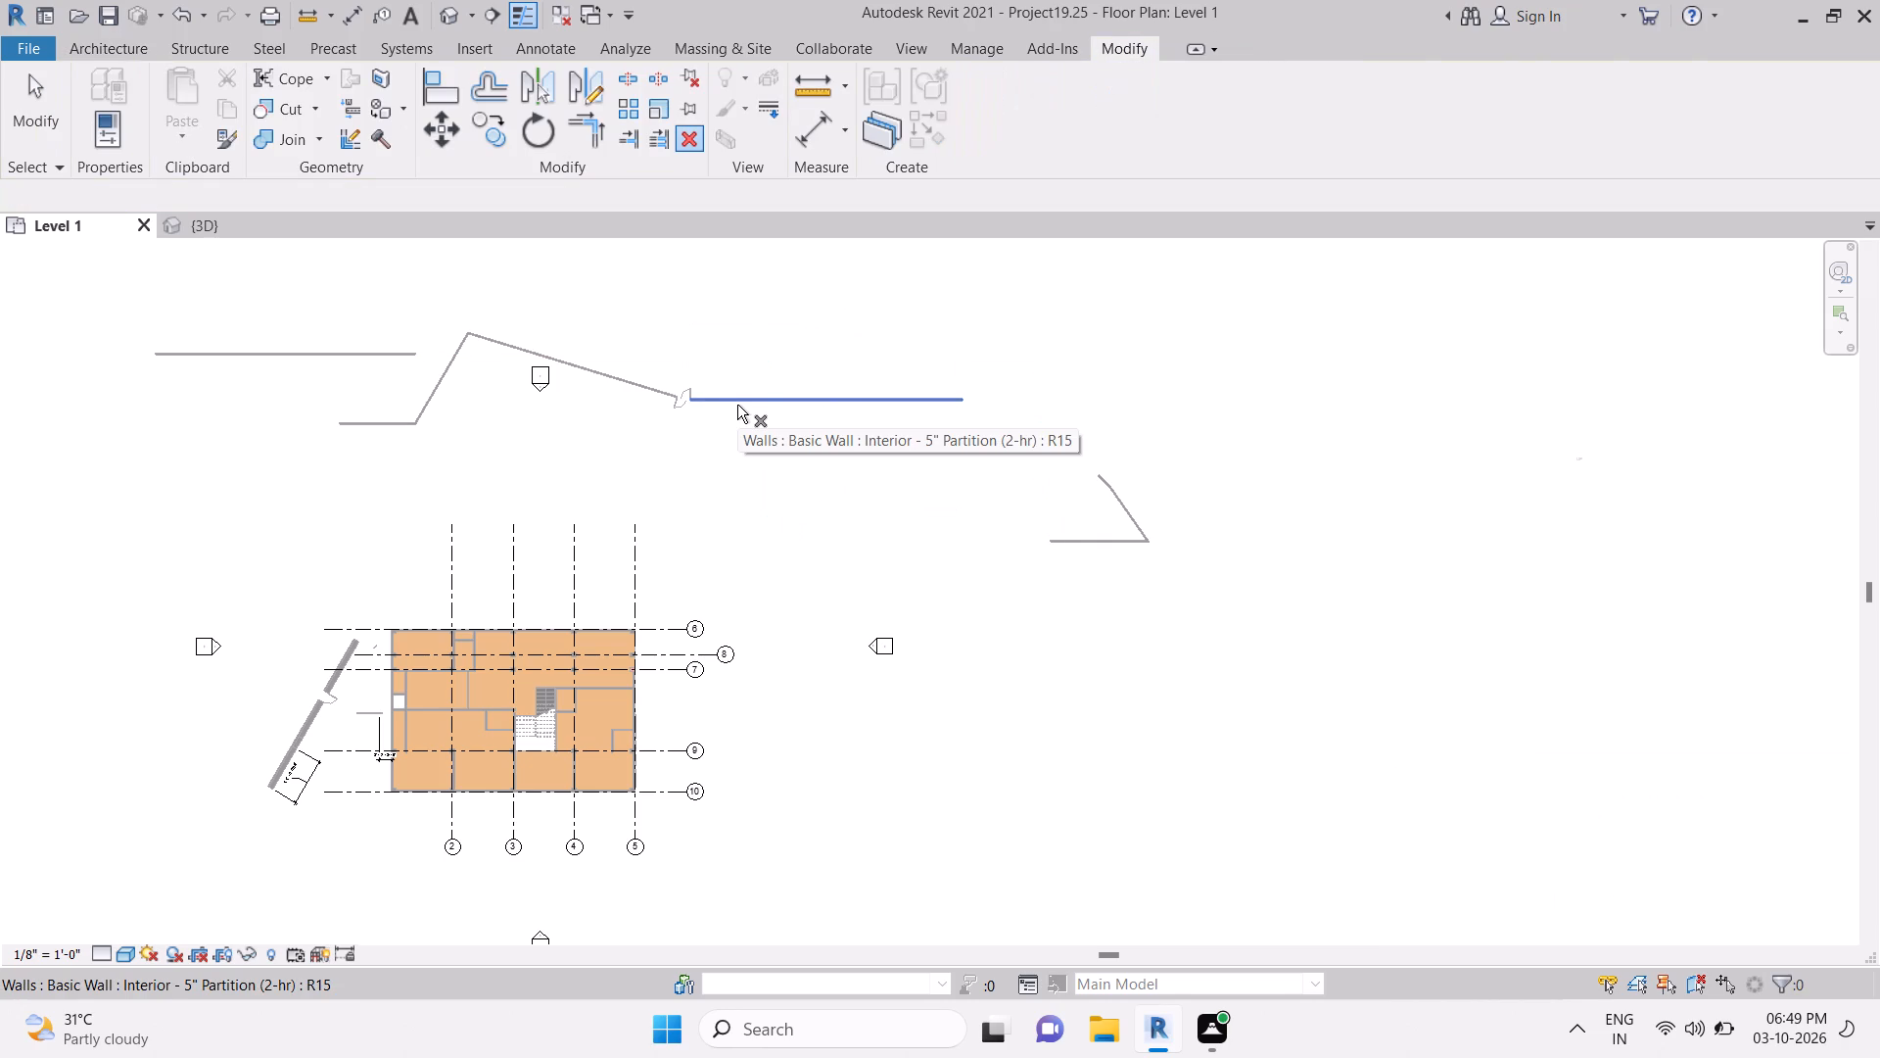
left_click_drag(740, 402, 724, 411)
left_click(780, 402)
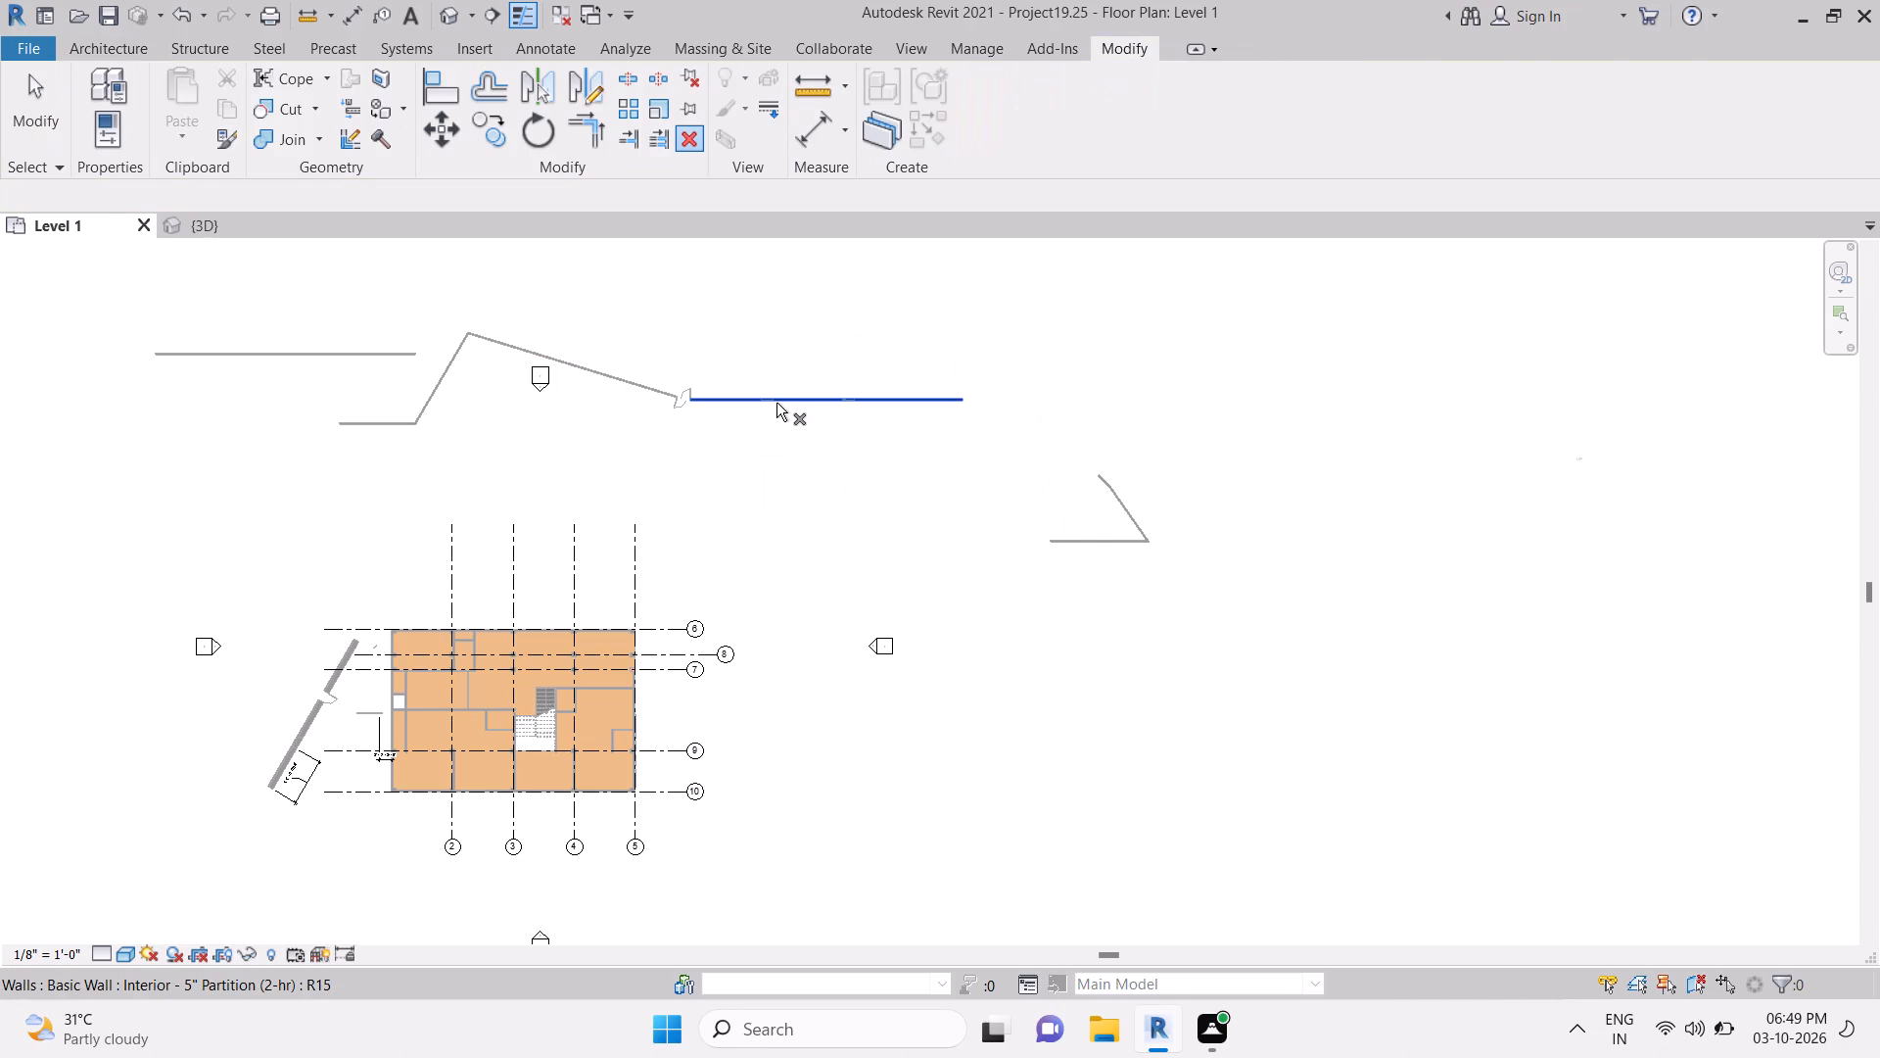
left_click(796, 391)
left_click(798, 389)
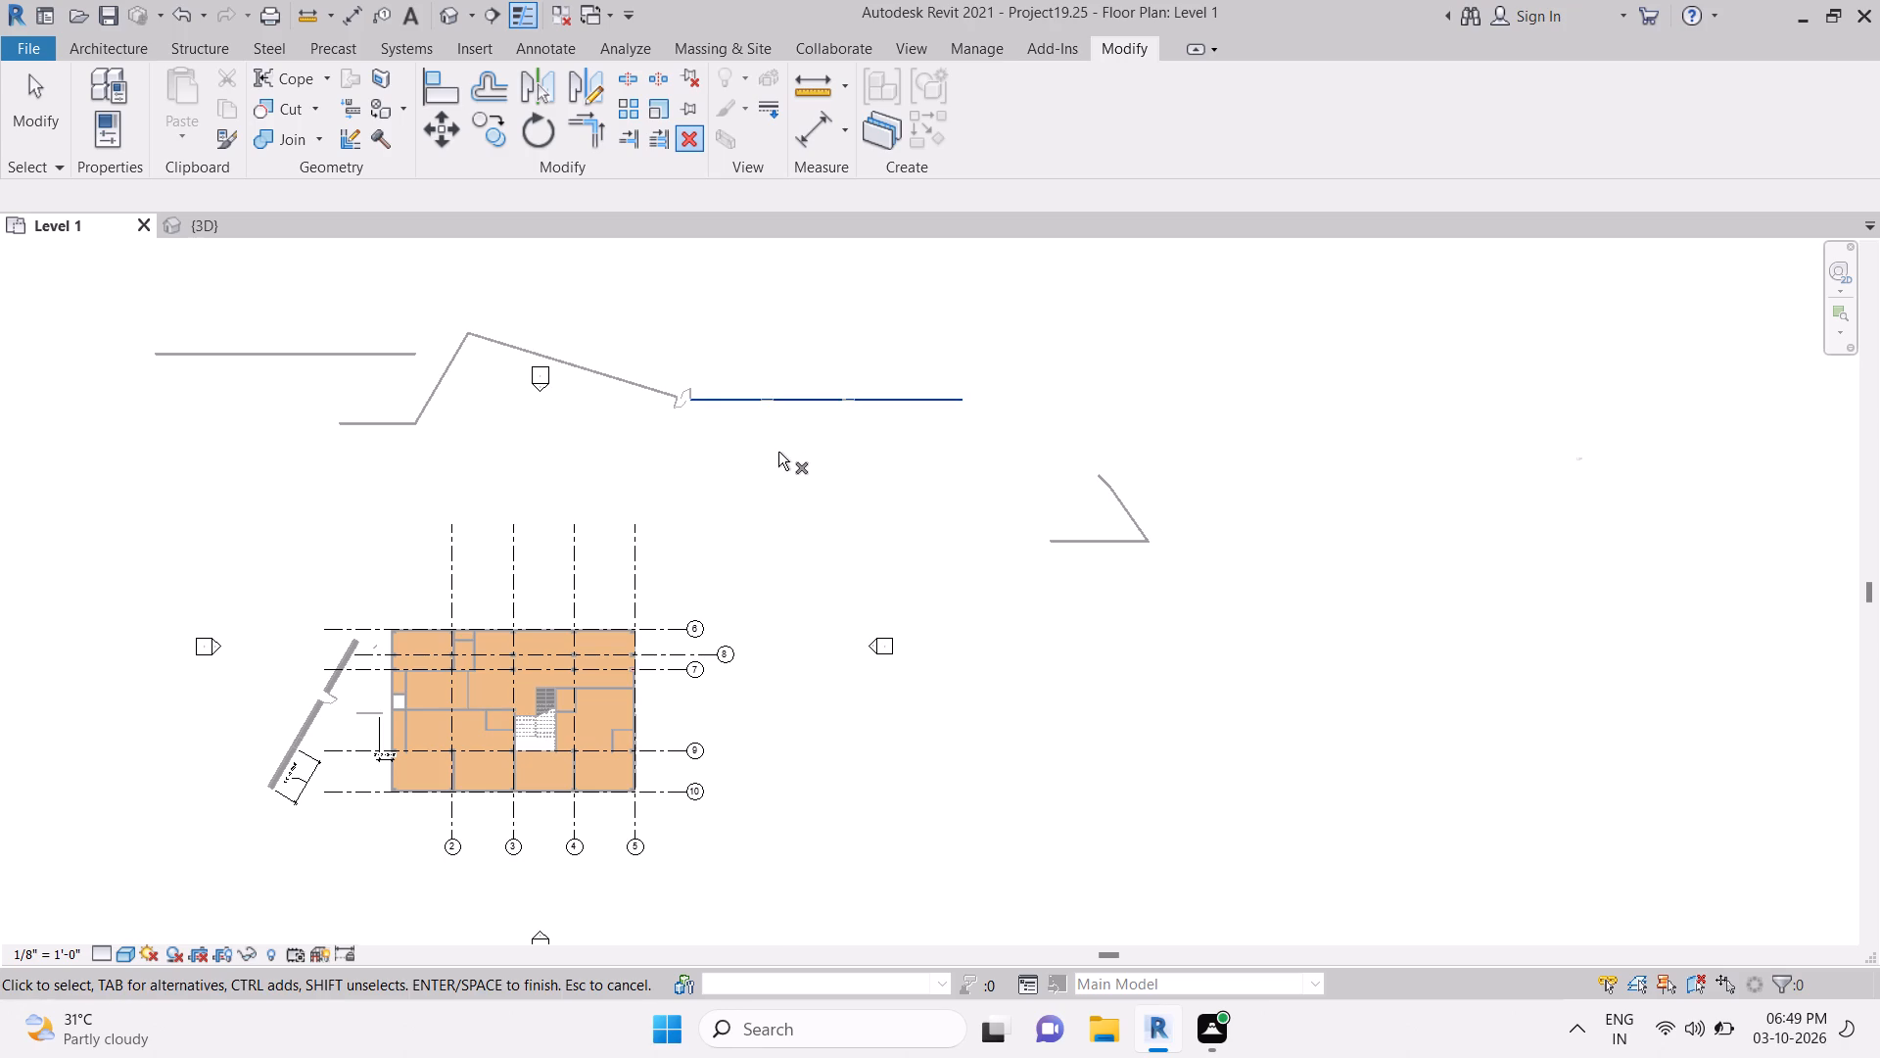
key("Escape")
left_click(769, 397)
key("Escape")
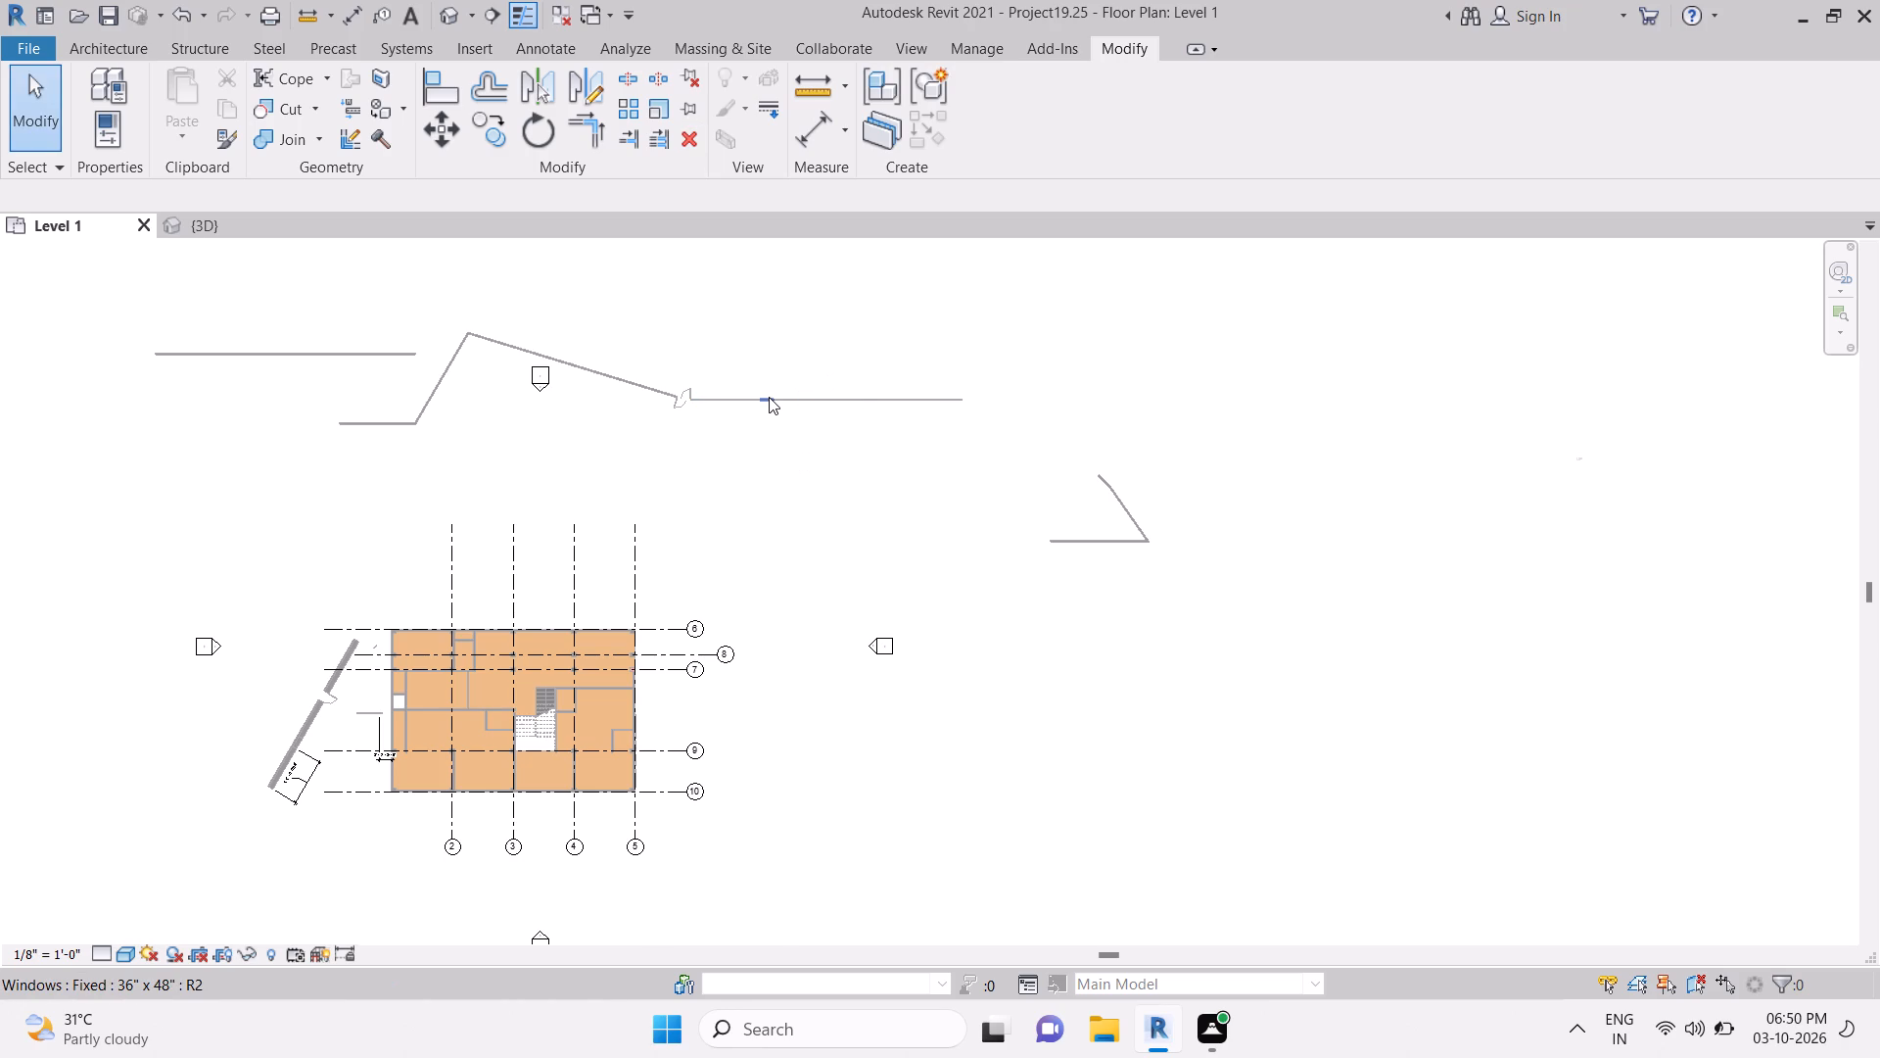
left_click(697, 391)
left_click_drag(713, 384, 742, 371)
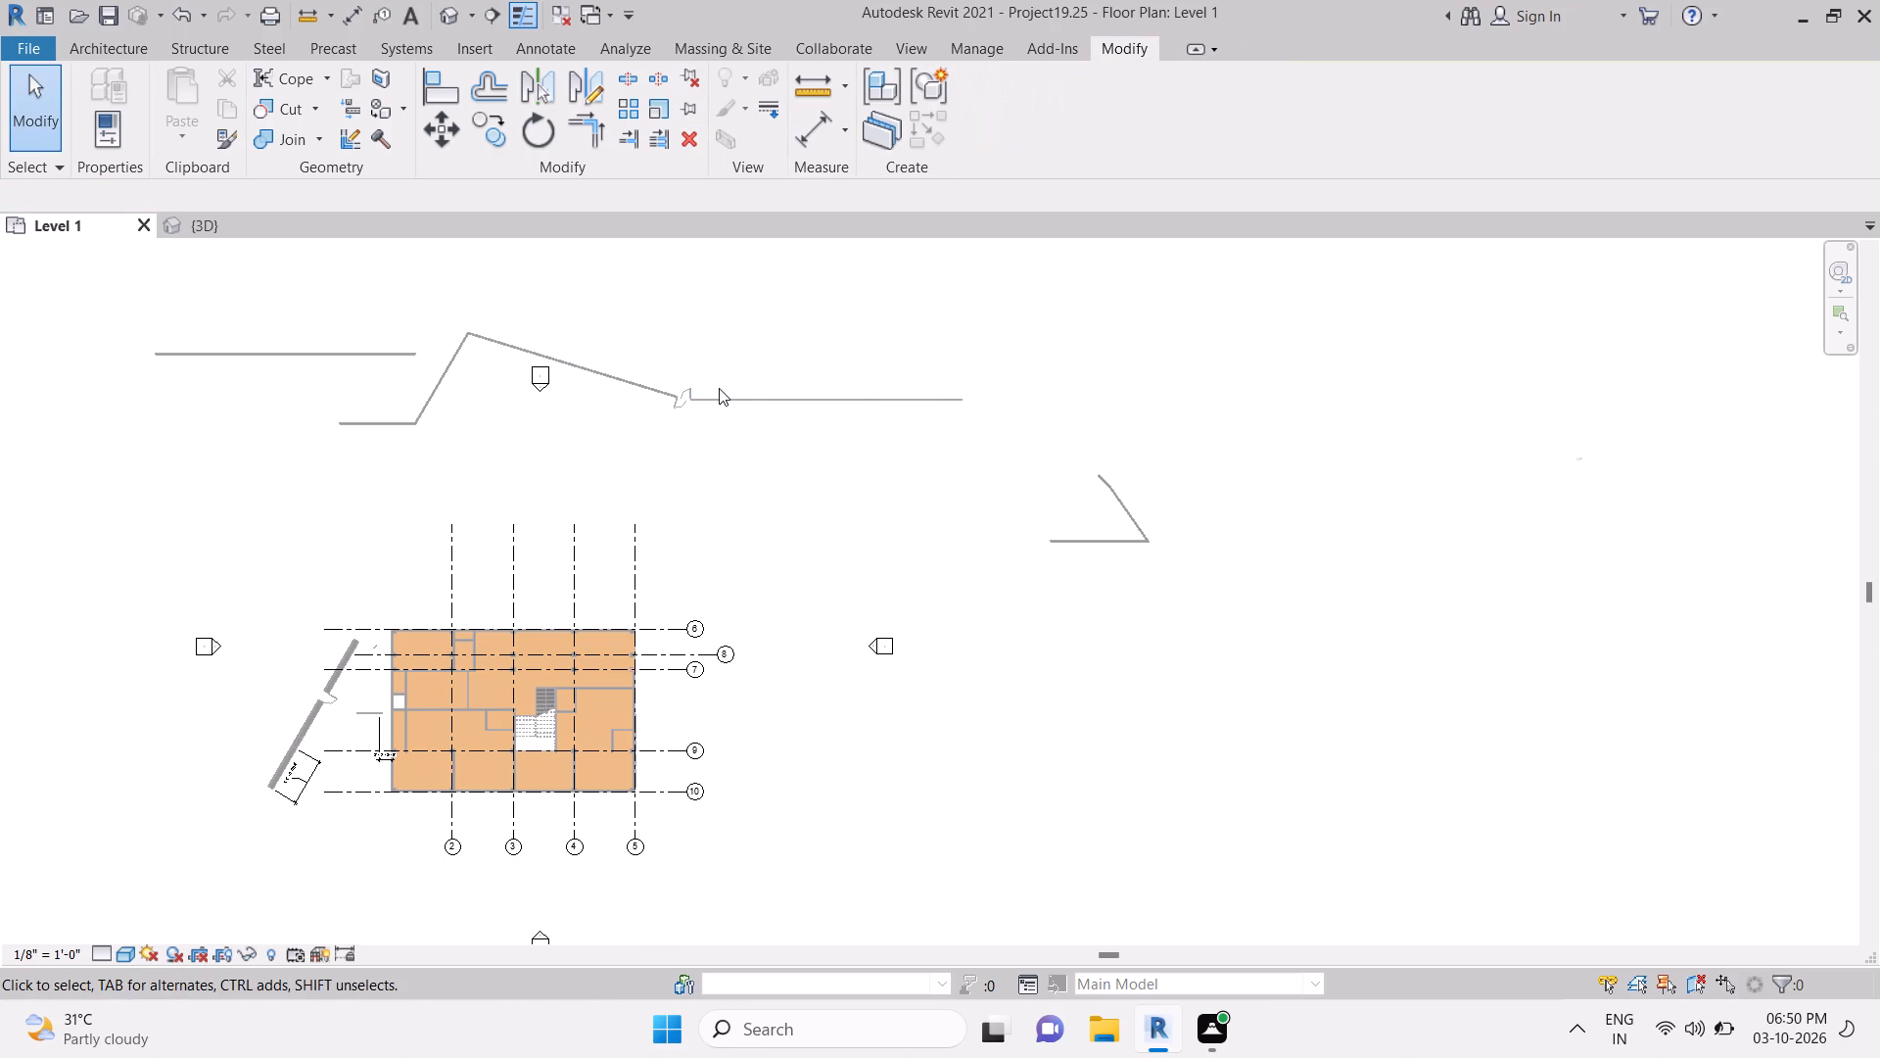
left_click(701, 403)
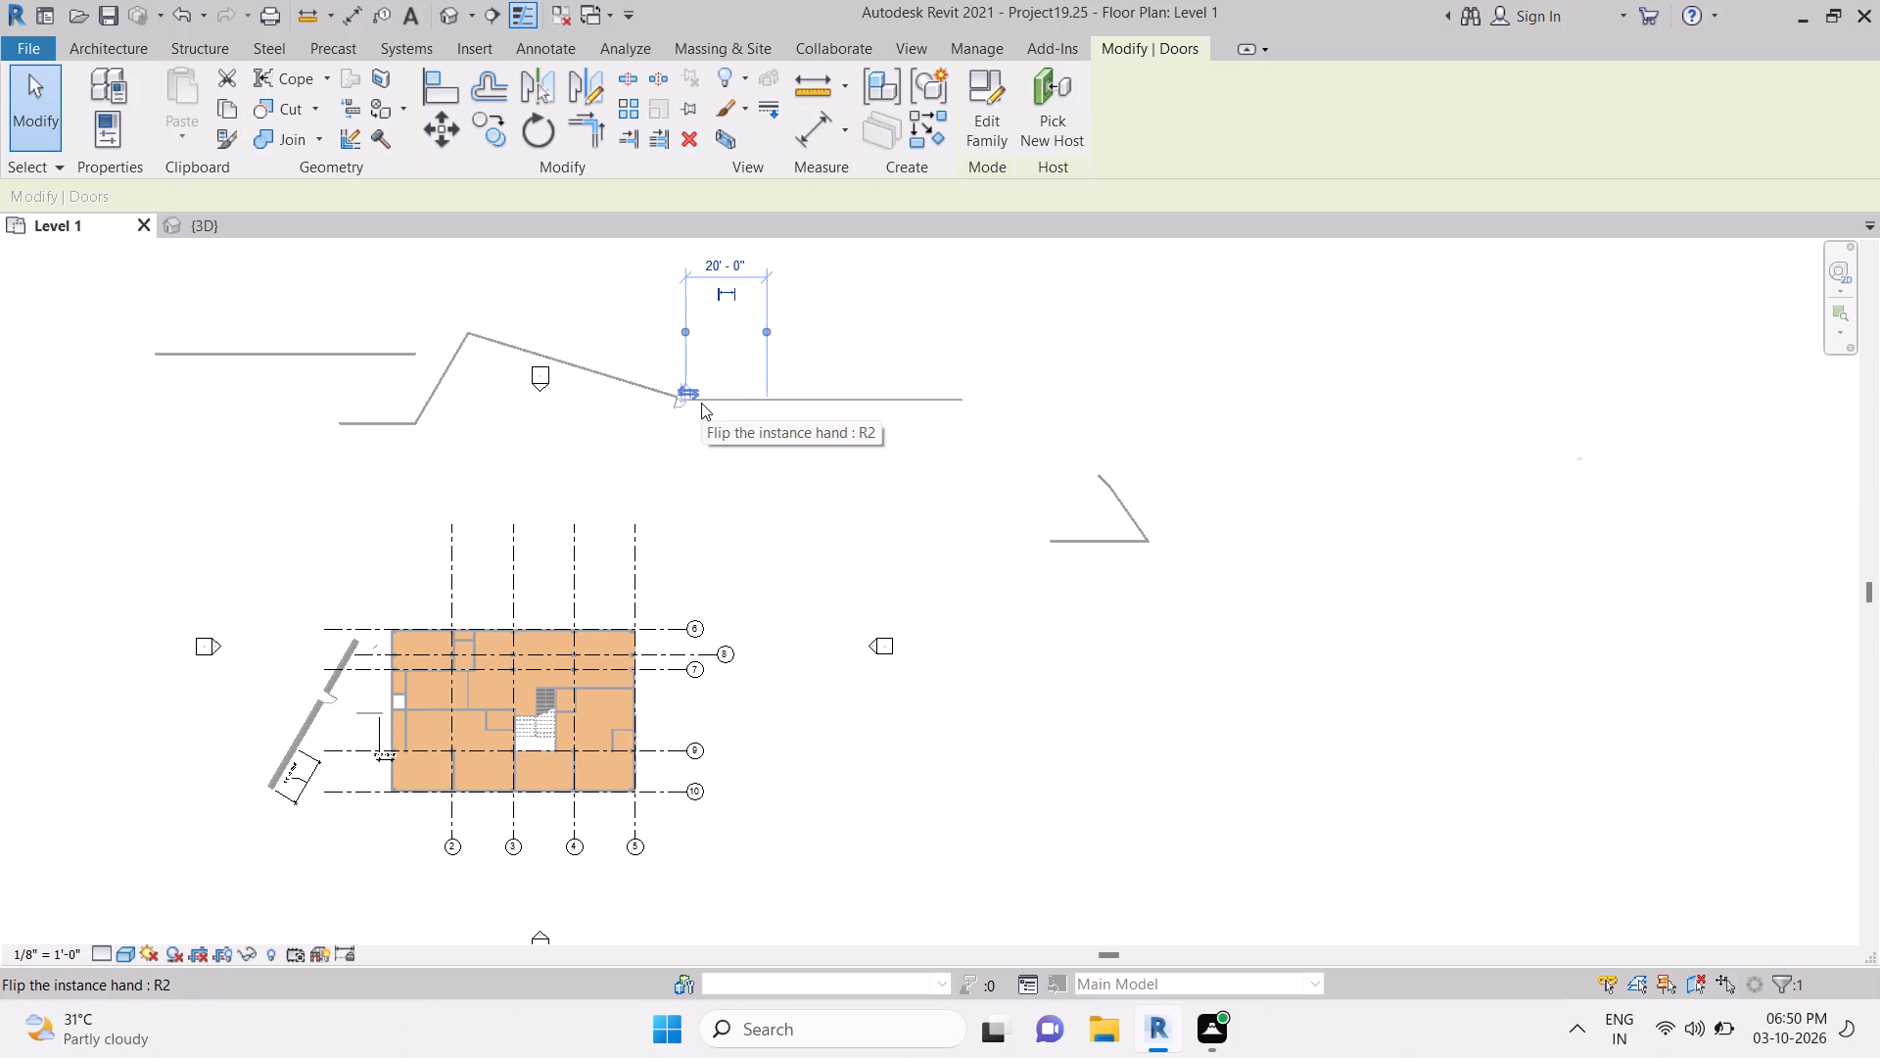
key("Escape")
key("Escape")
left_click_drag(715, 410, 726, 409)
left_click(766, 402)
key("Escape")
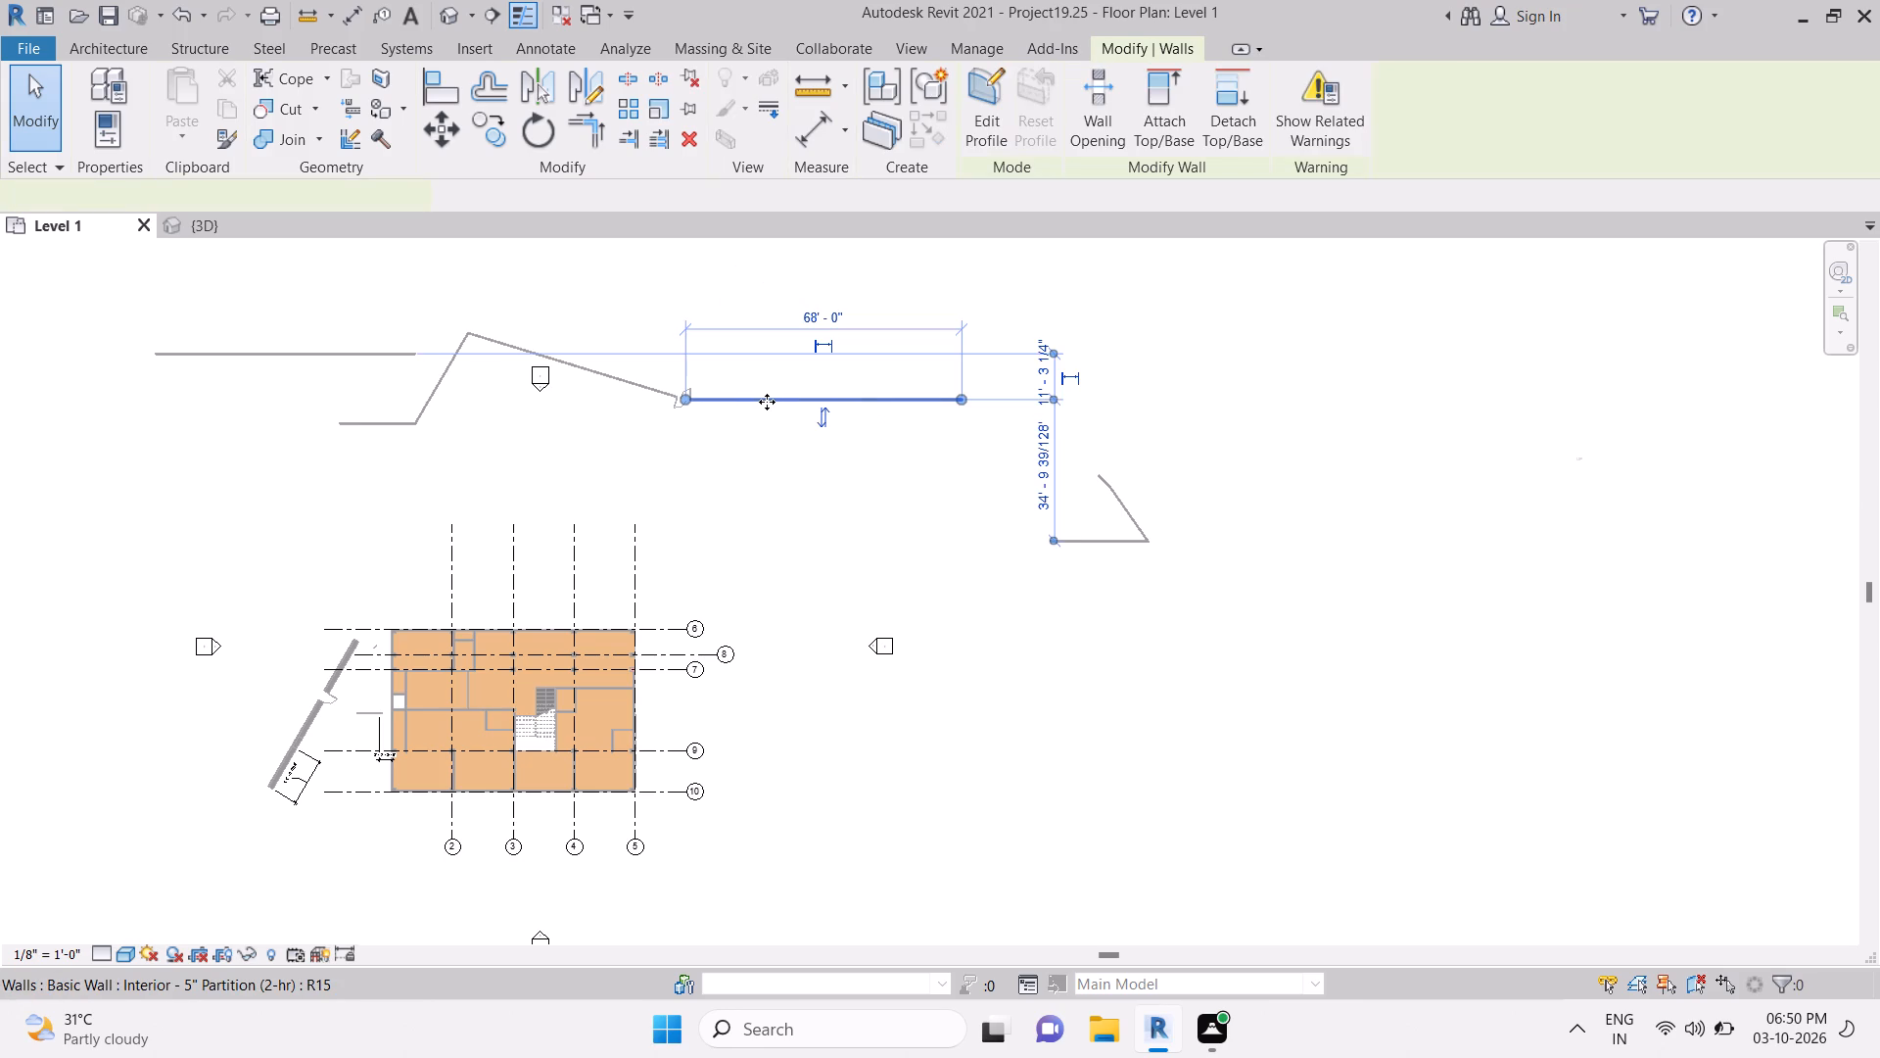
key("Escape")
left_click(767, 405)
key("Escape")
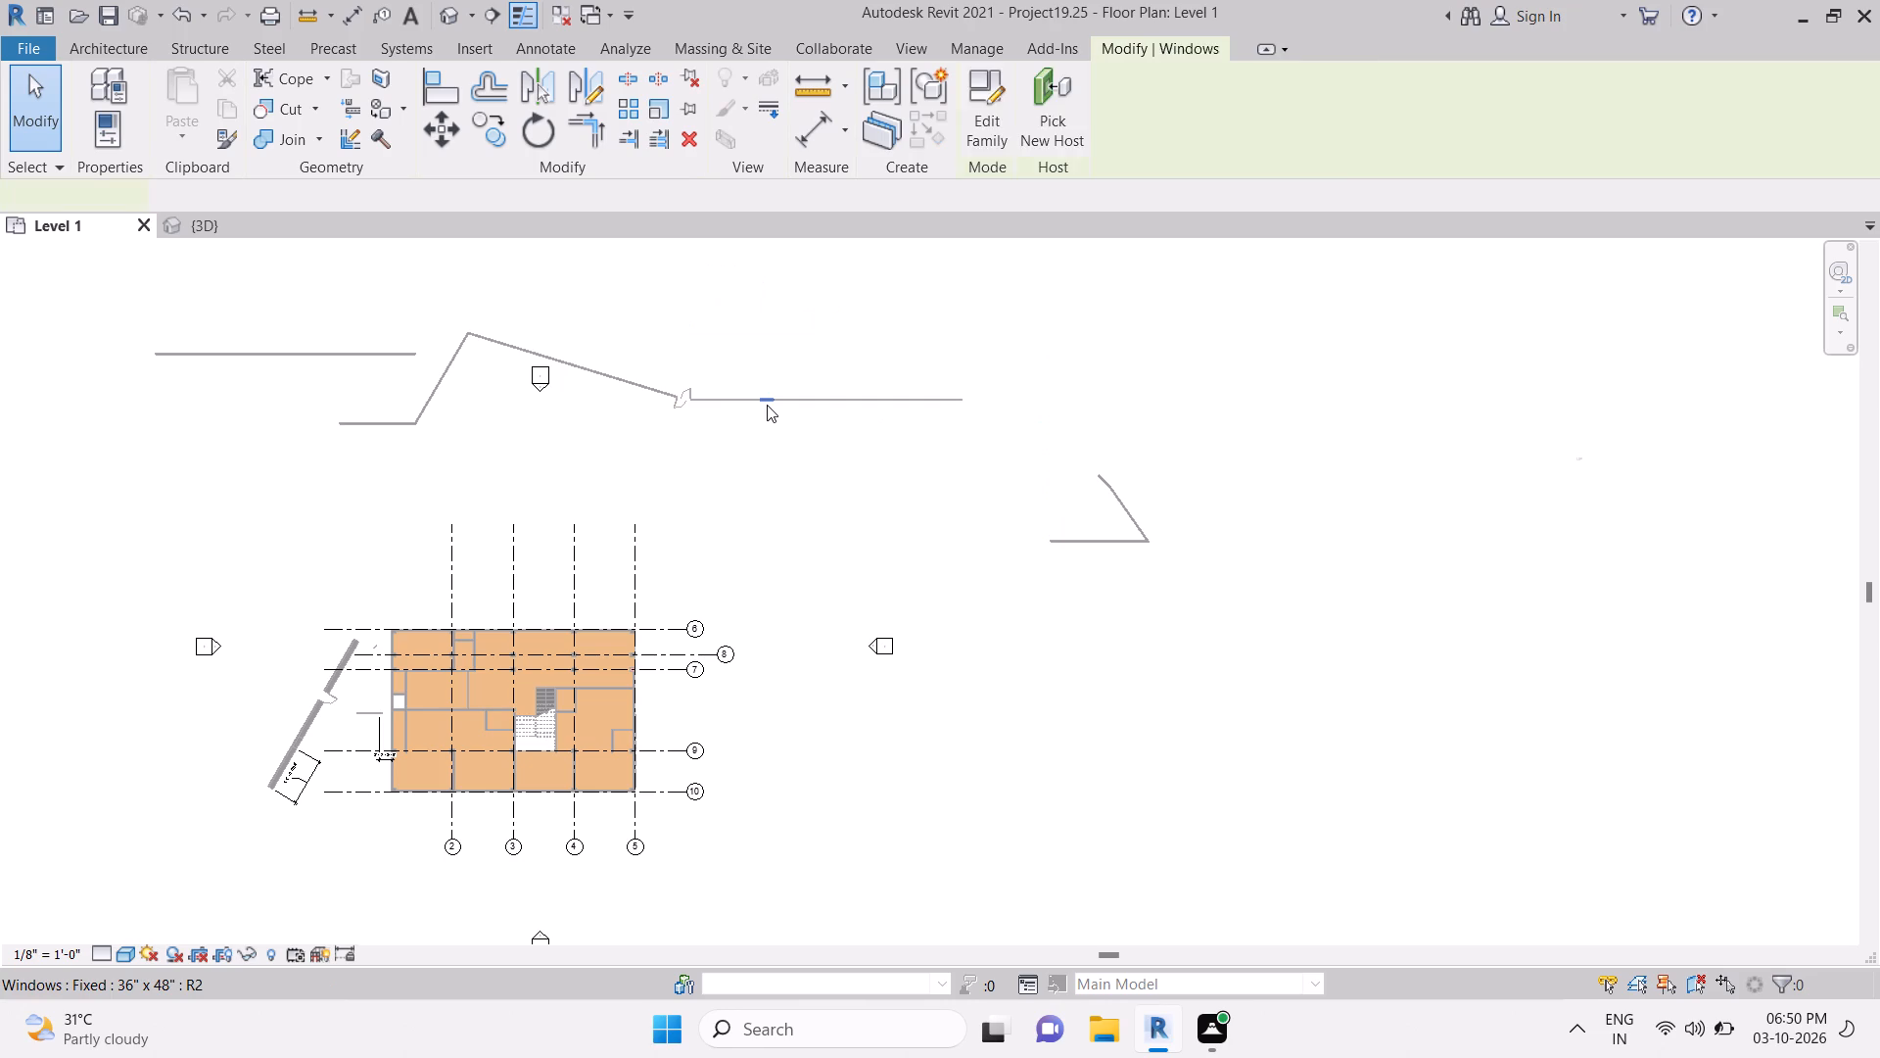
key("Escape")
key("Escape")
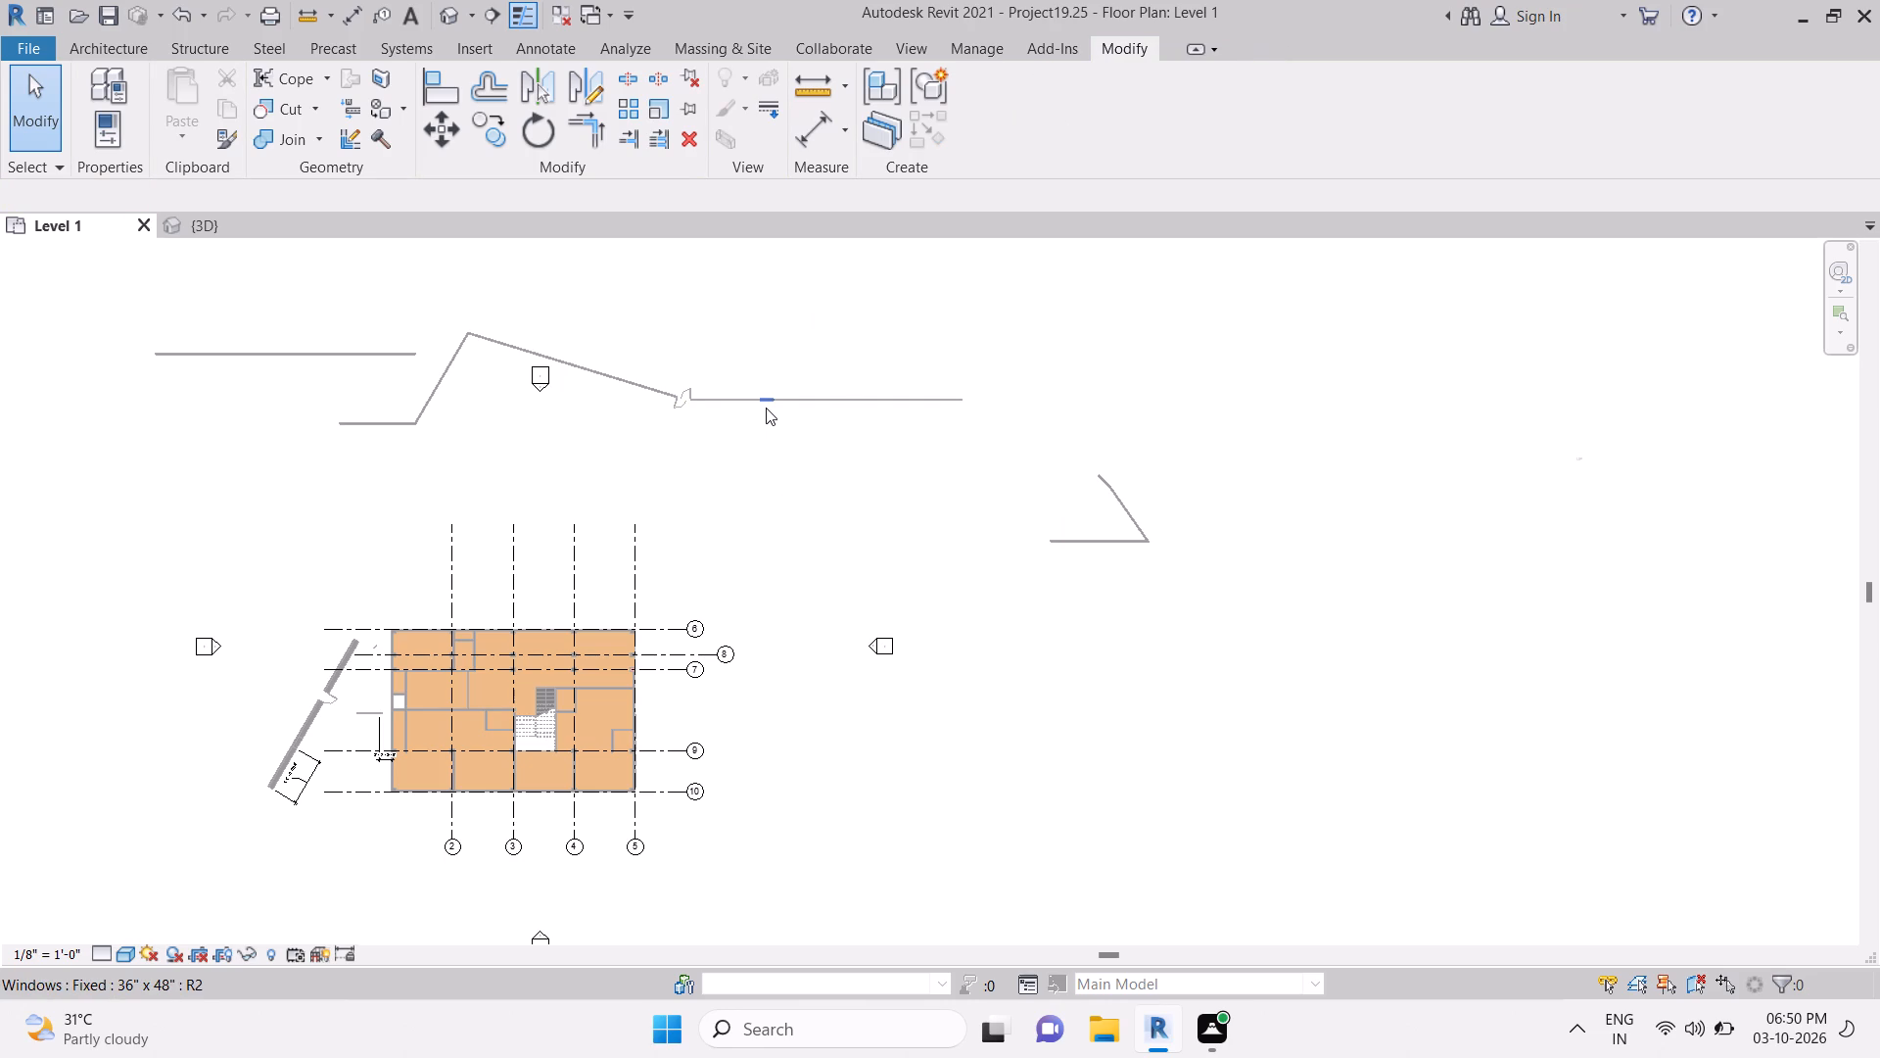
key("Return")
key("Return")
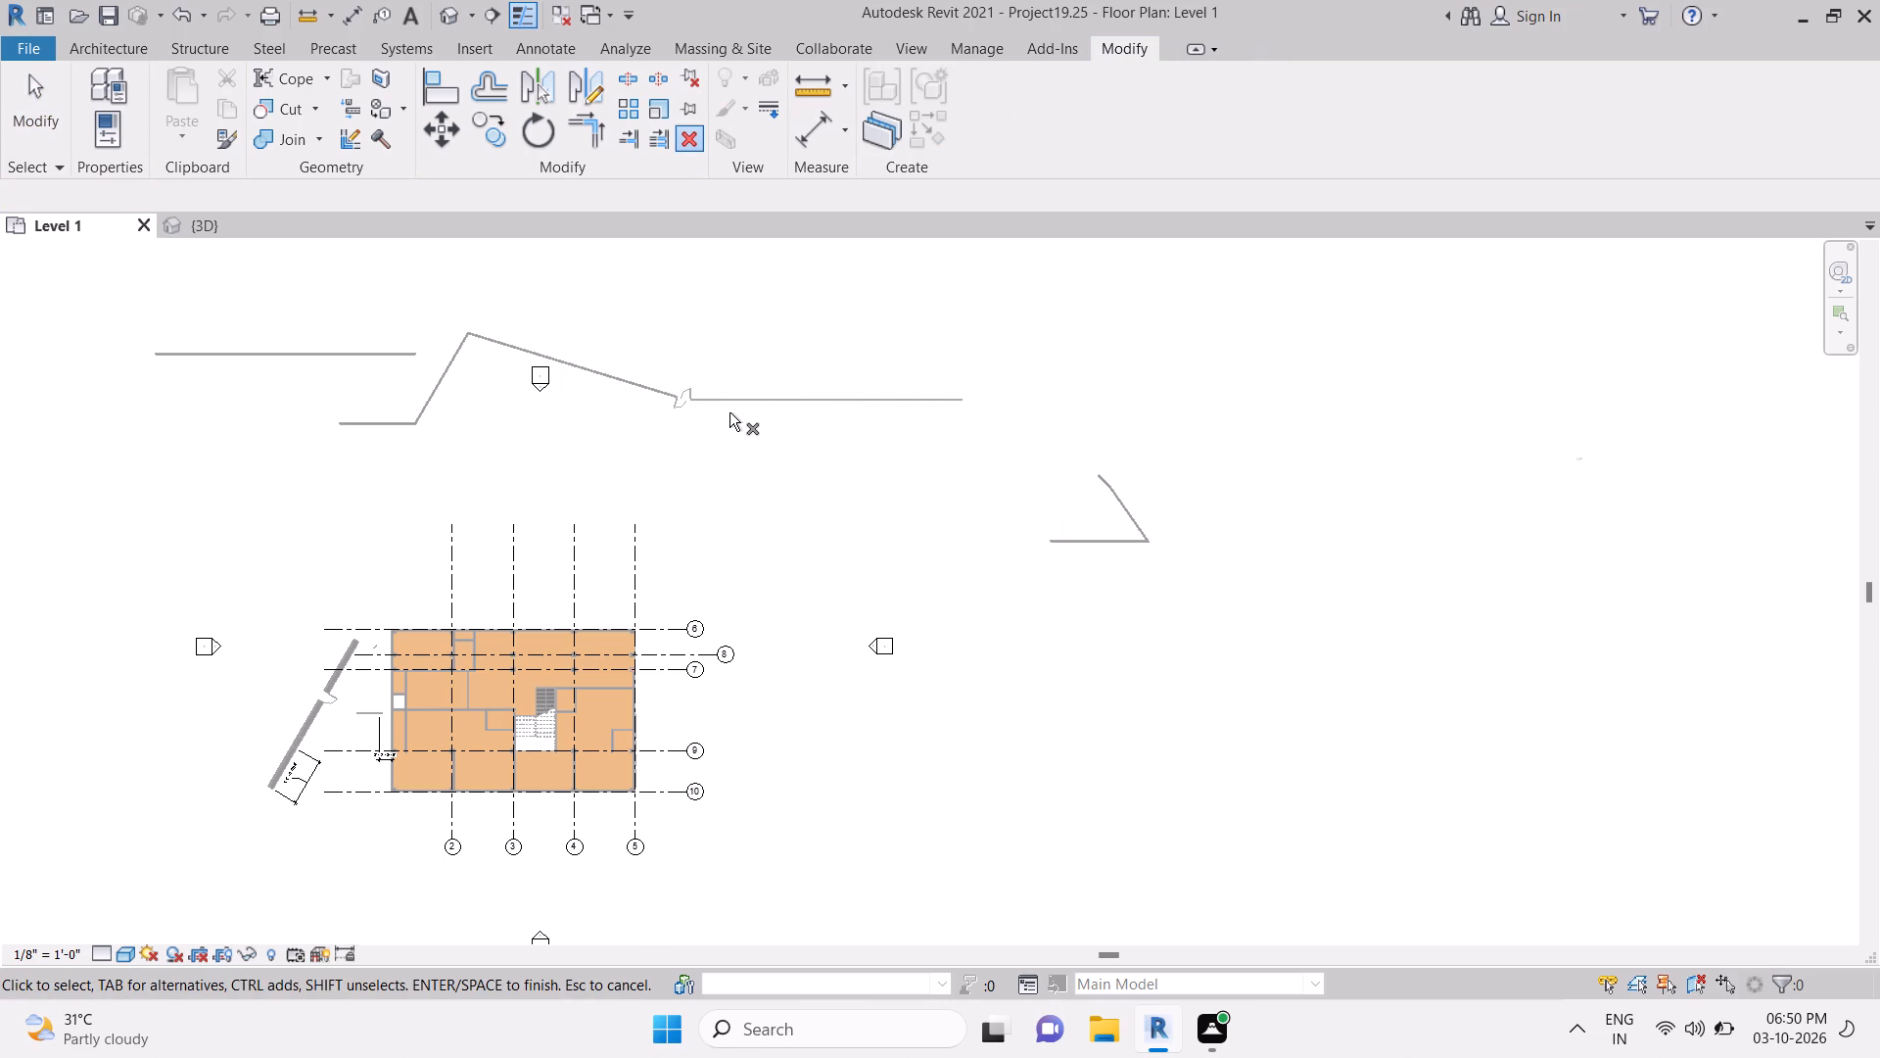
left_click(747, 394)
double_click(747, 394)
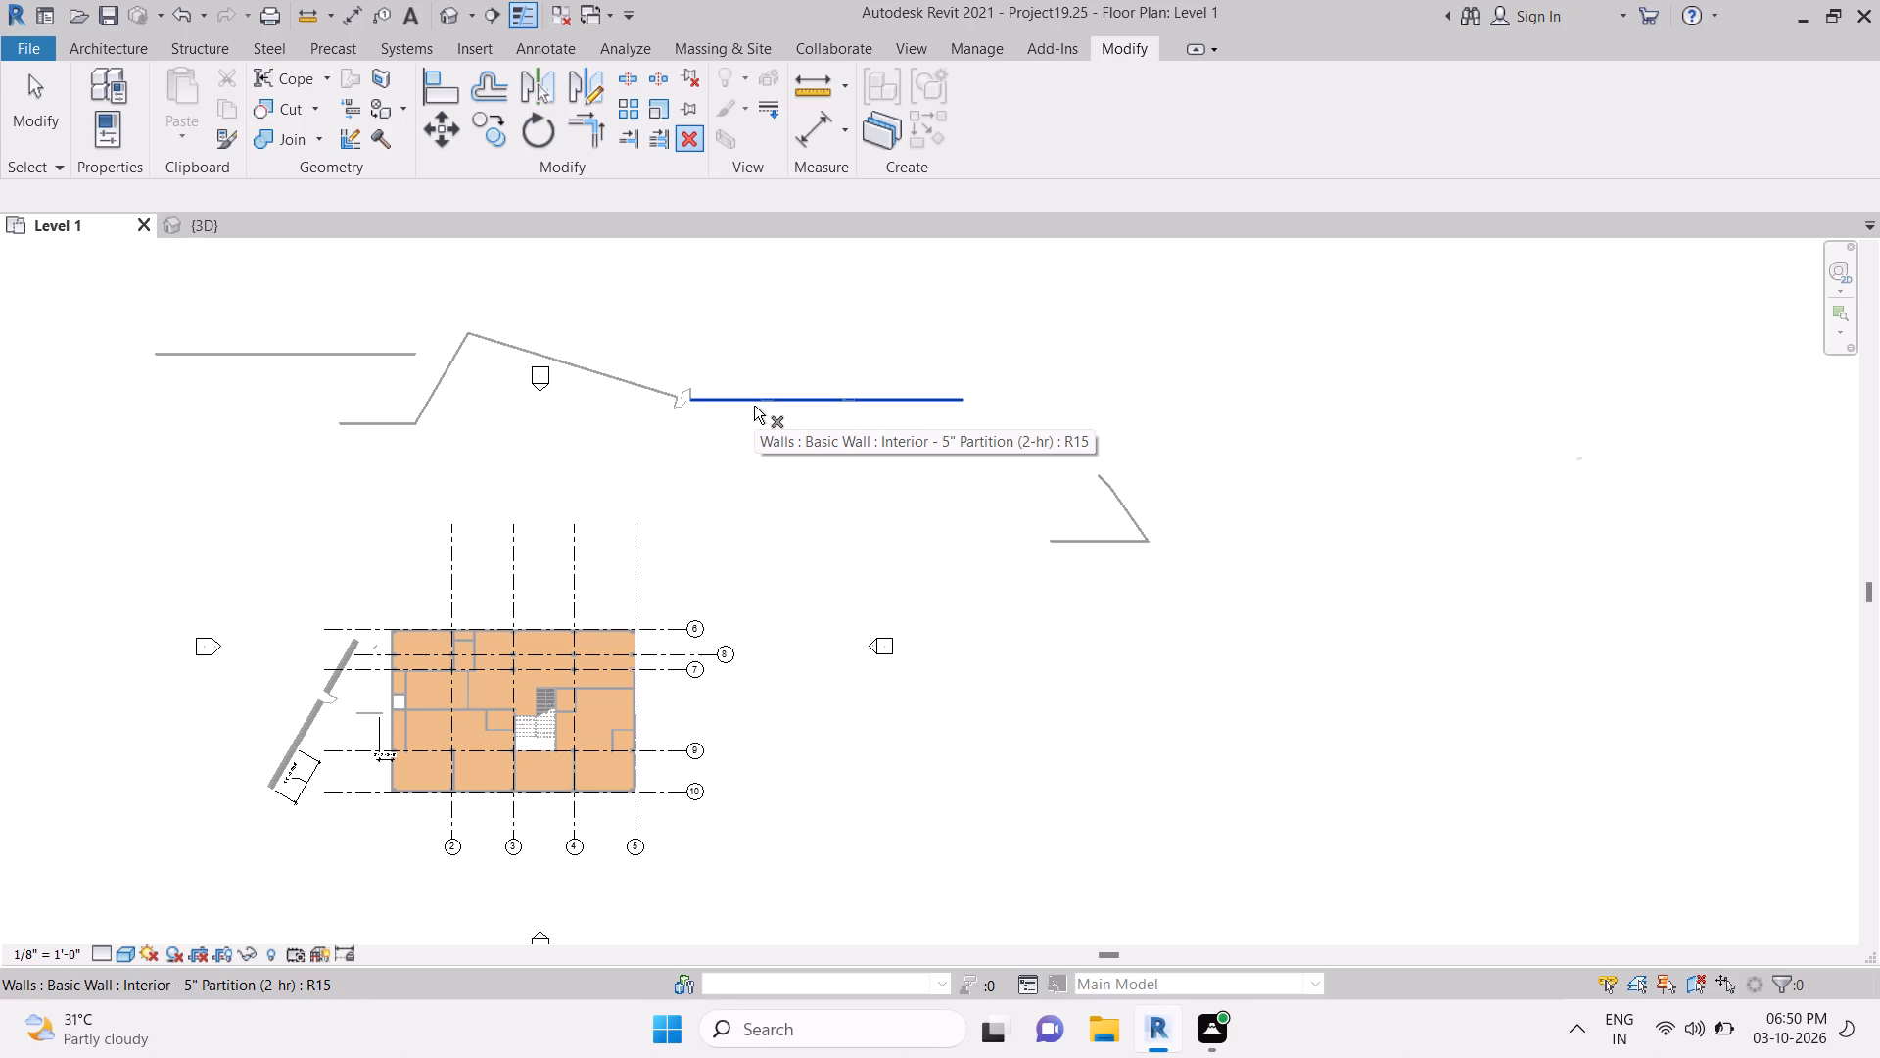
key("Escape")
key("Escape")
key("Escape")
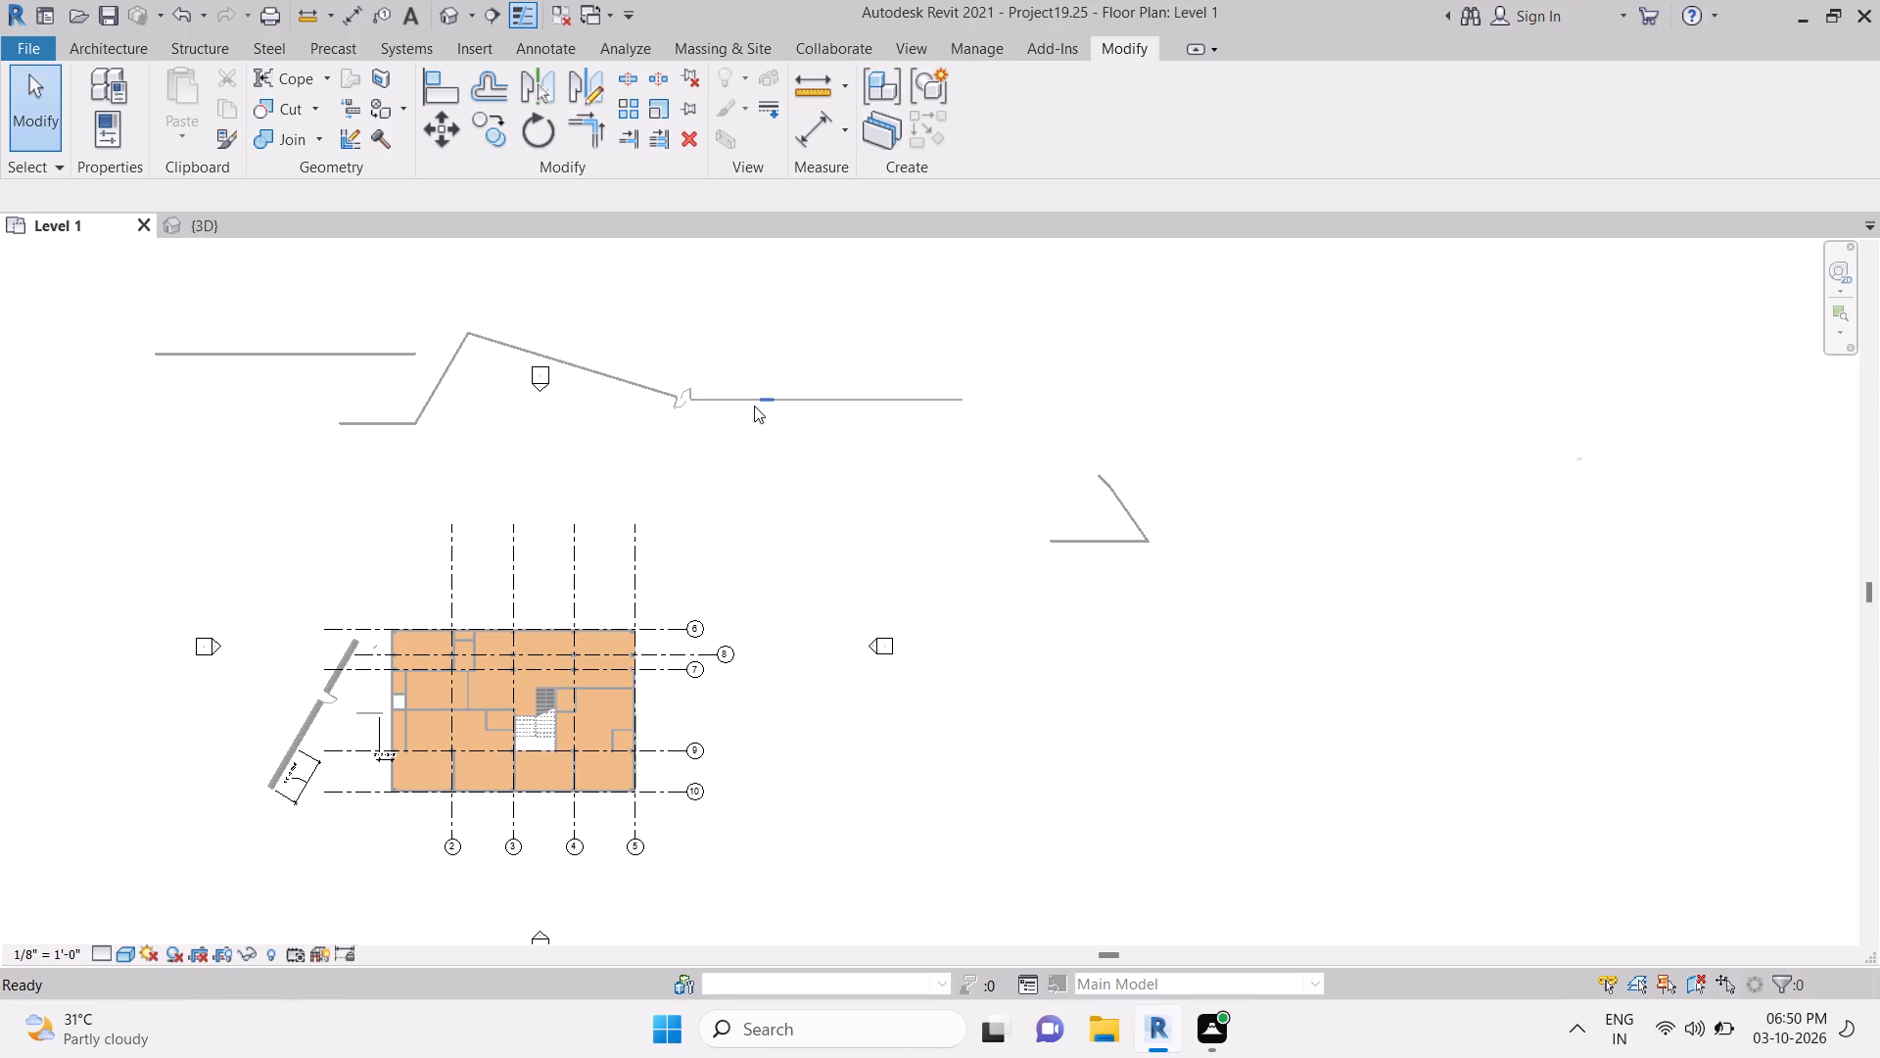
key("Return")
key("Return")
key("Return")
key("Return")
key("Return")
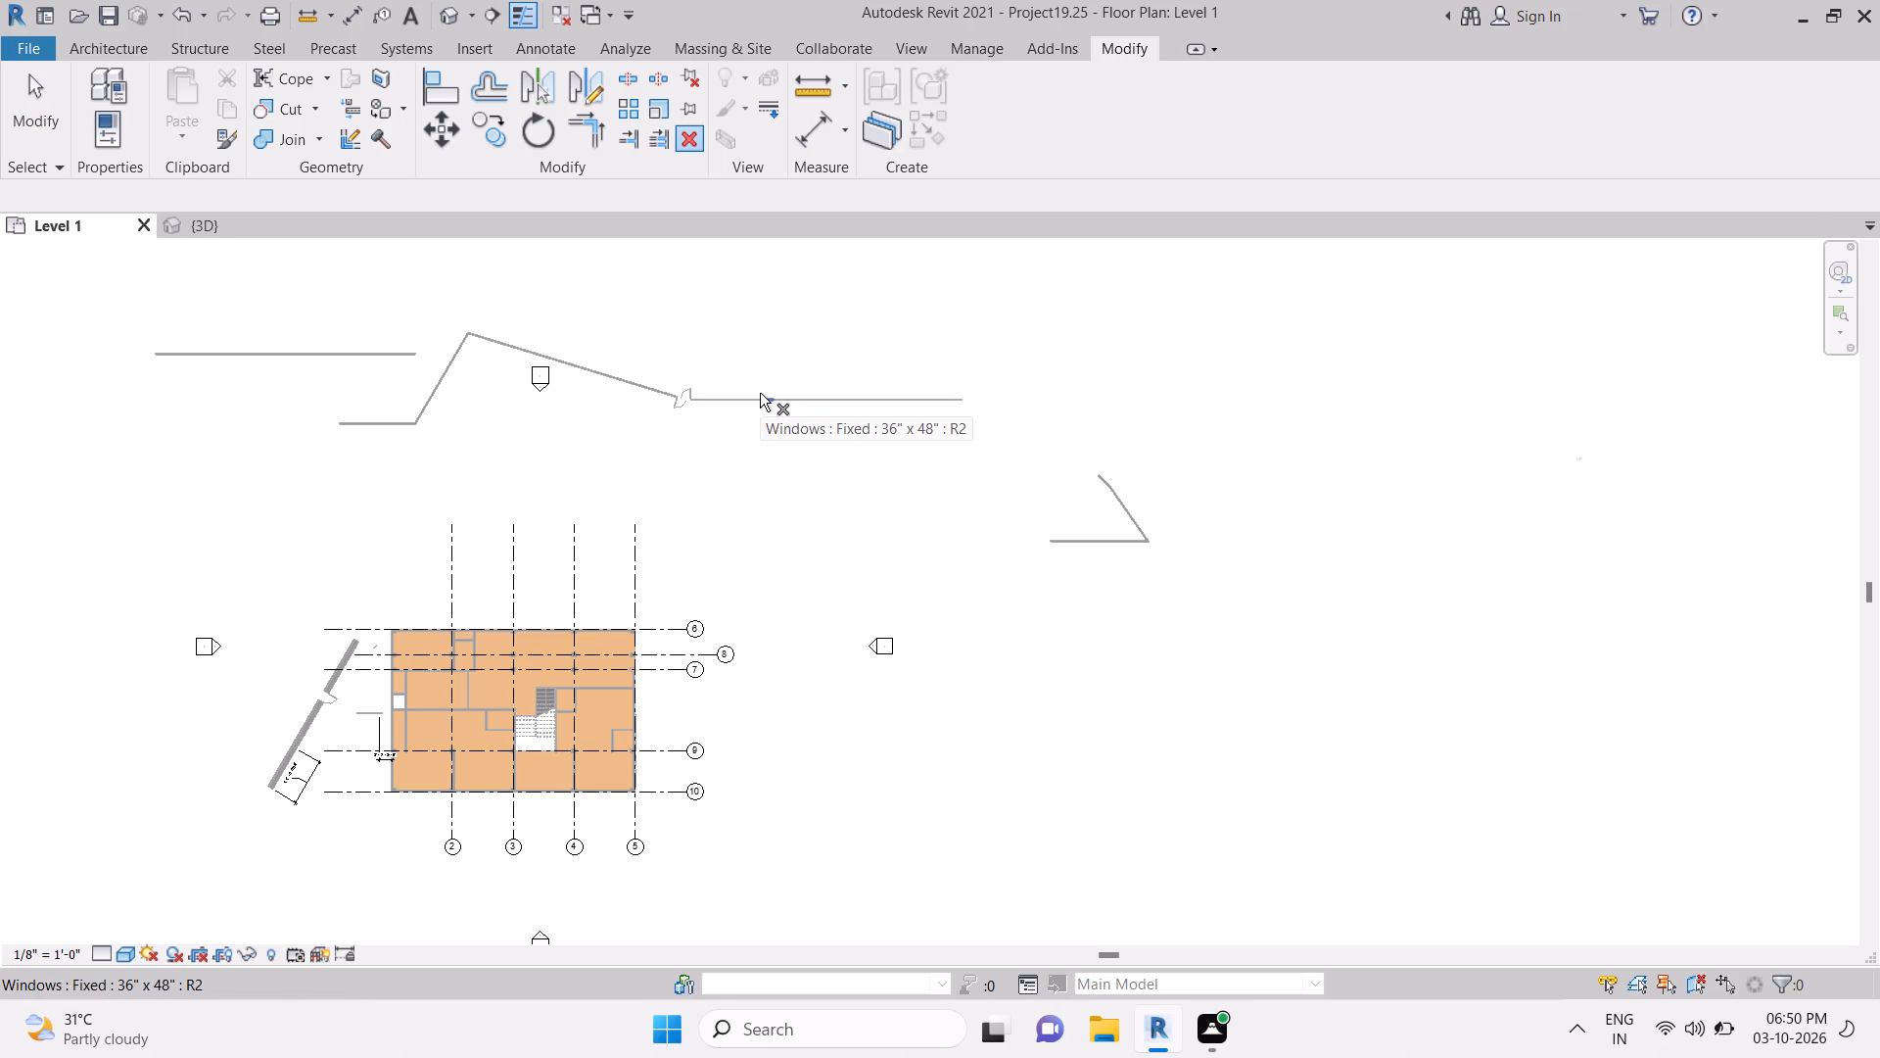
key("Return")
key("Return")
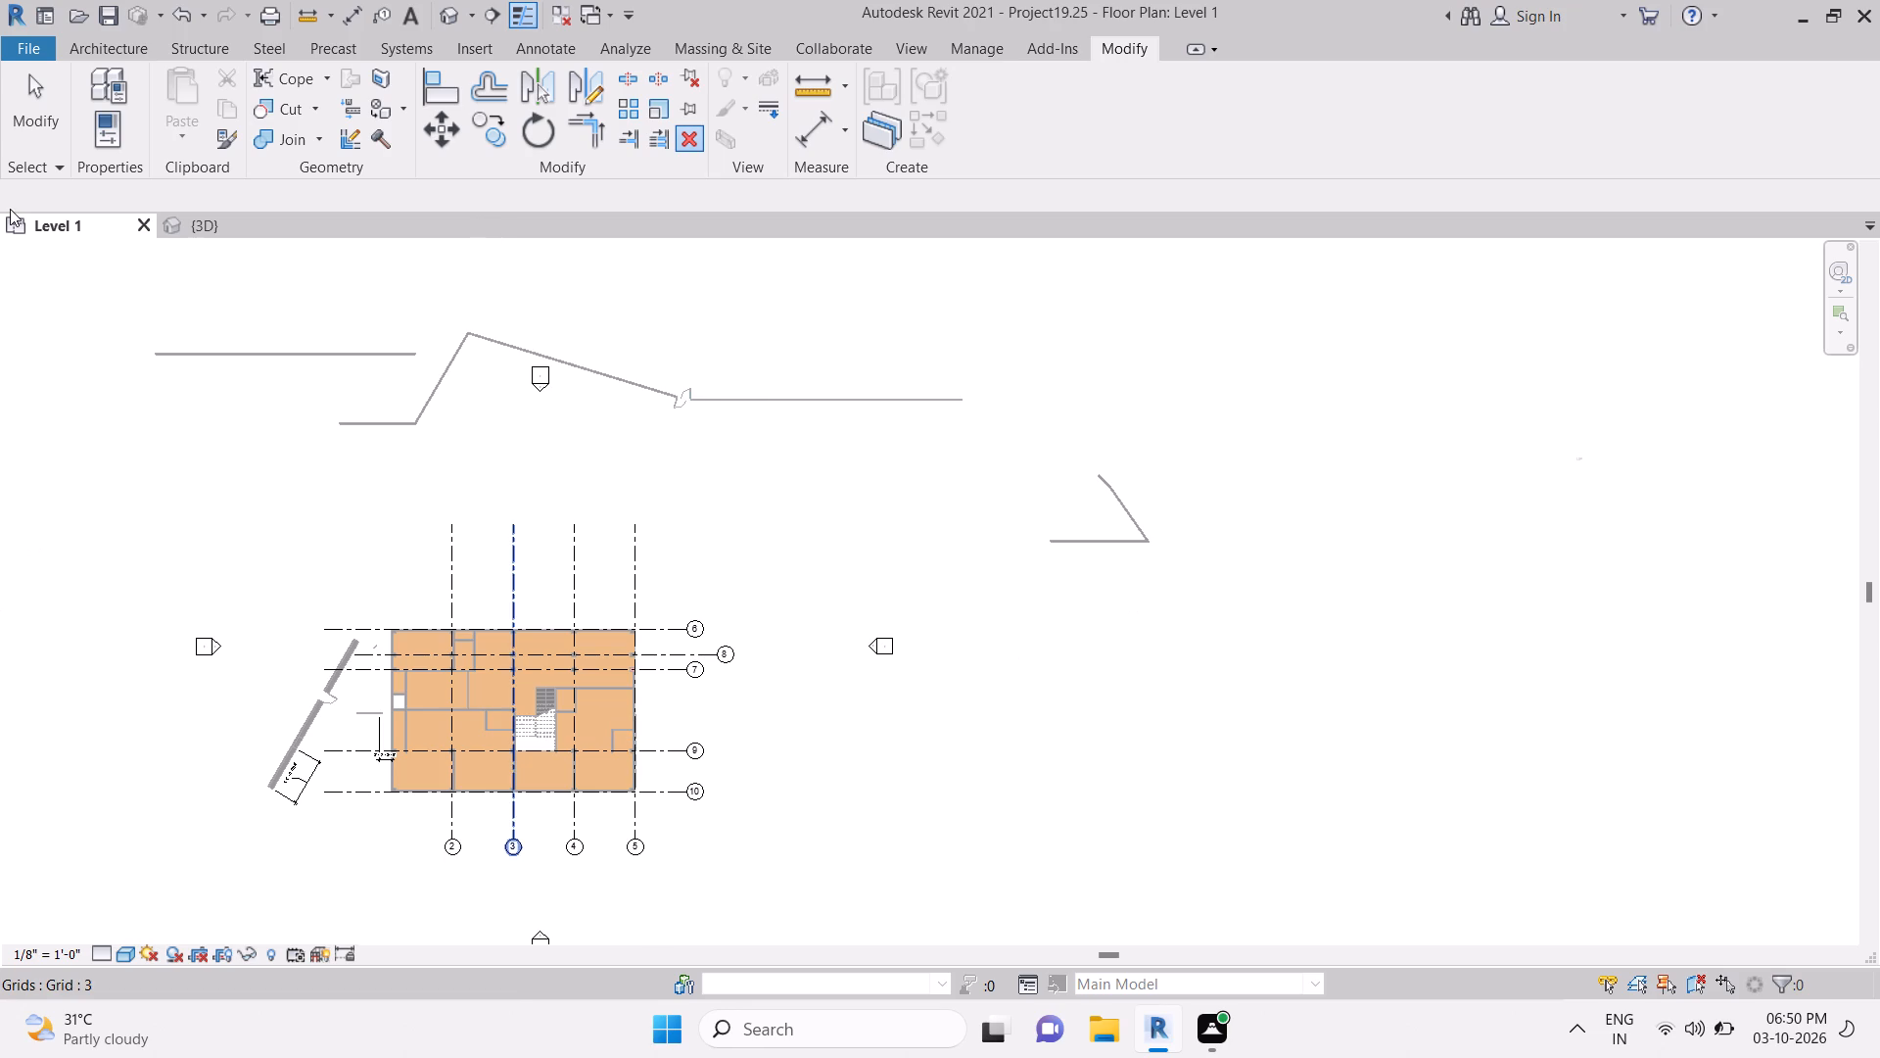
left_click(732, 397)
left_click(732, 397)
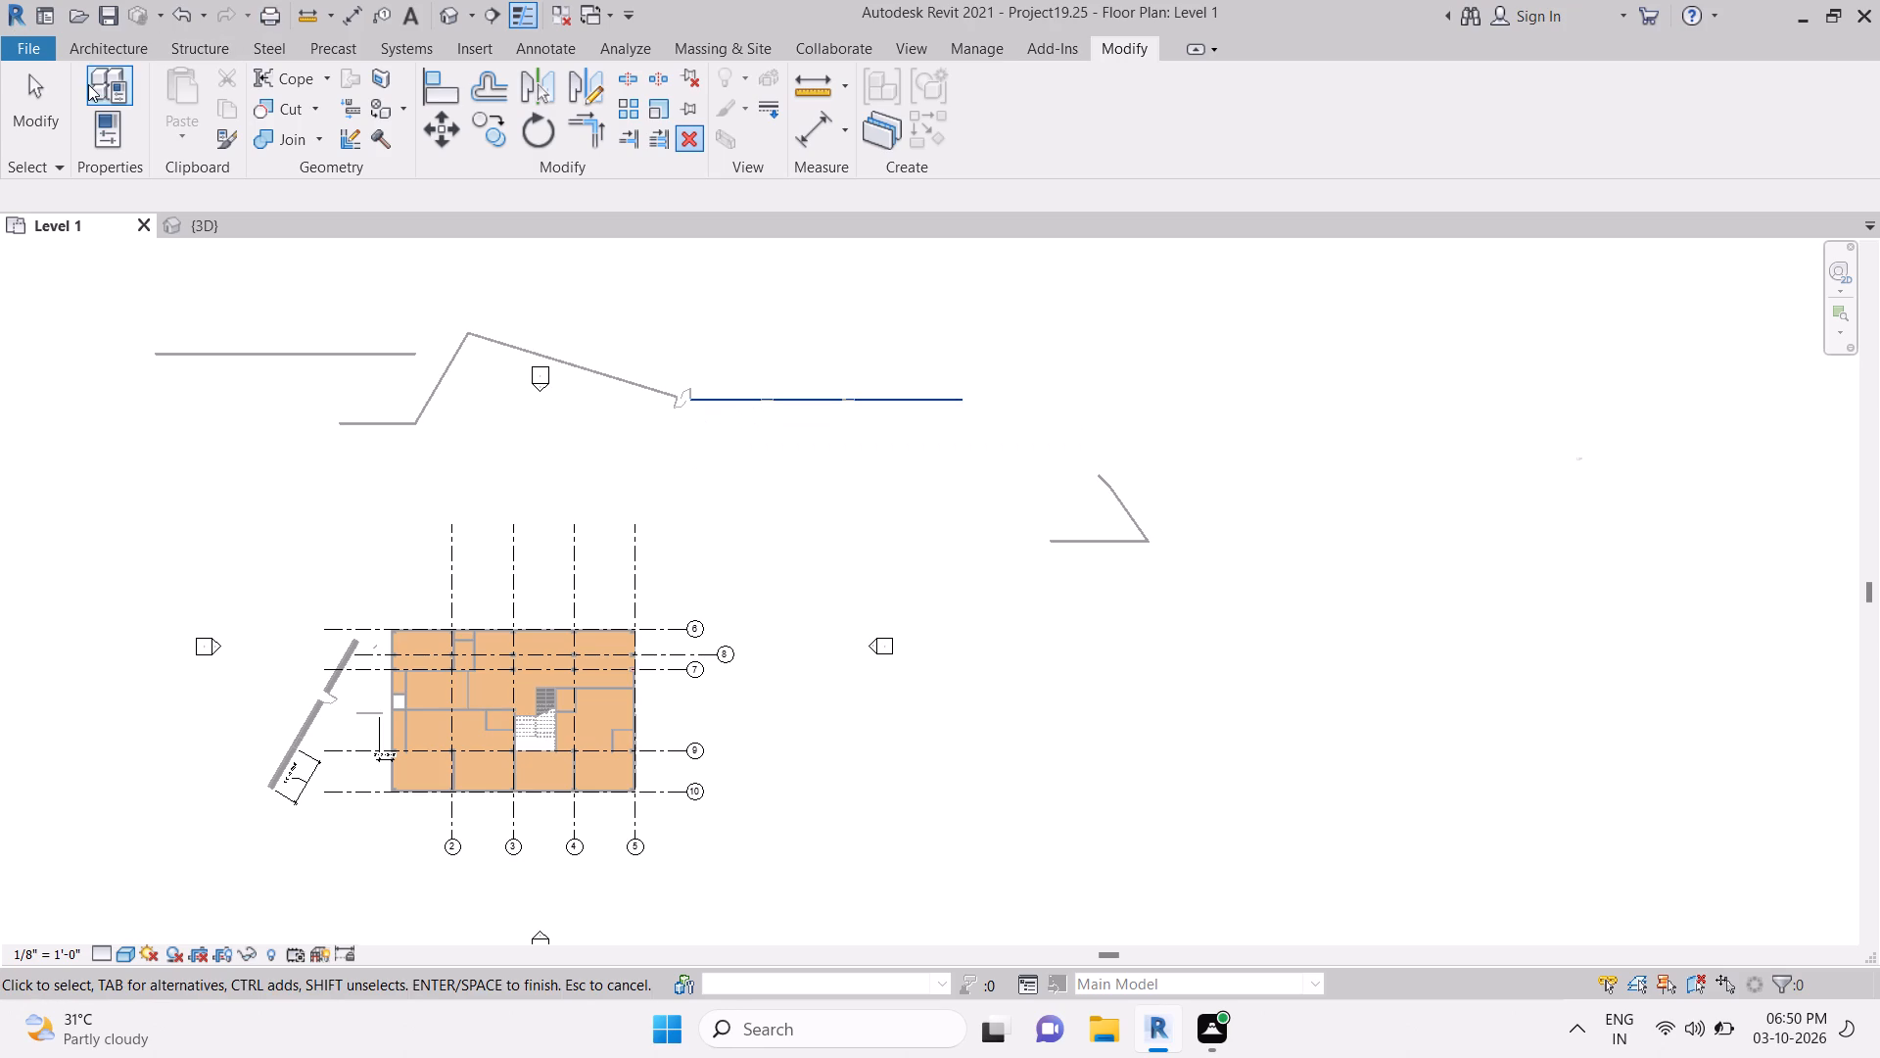
Place Fixed 36" x 48" windows between the long horizontal wall's two existing windows, including one 4'-0" from the existing window nearest the door.
left_click(123, 39)
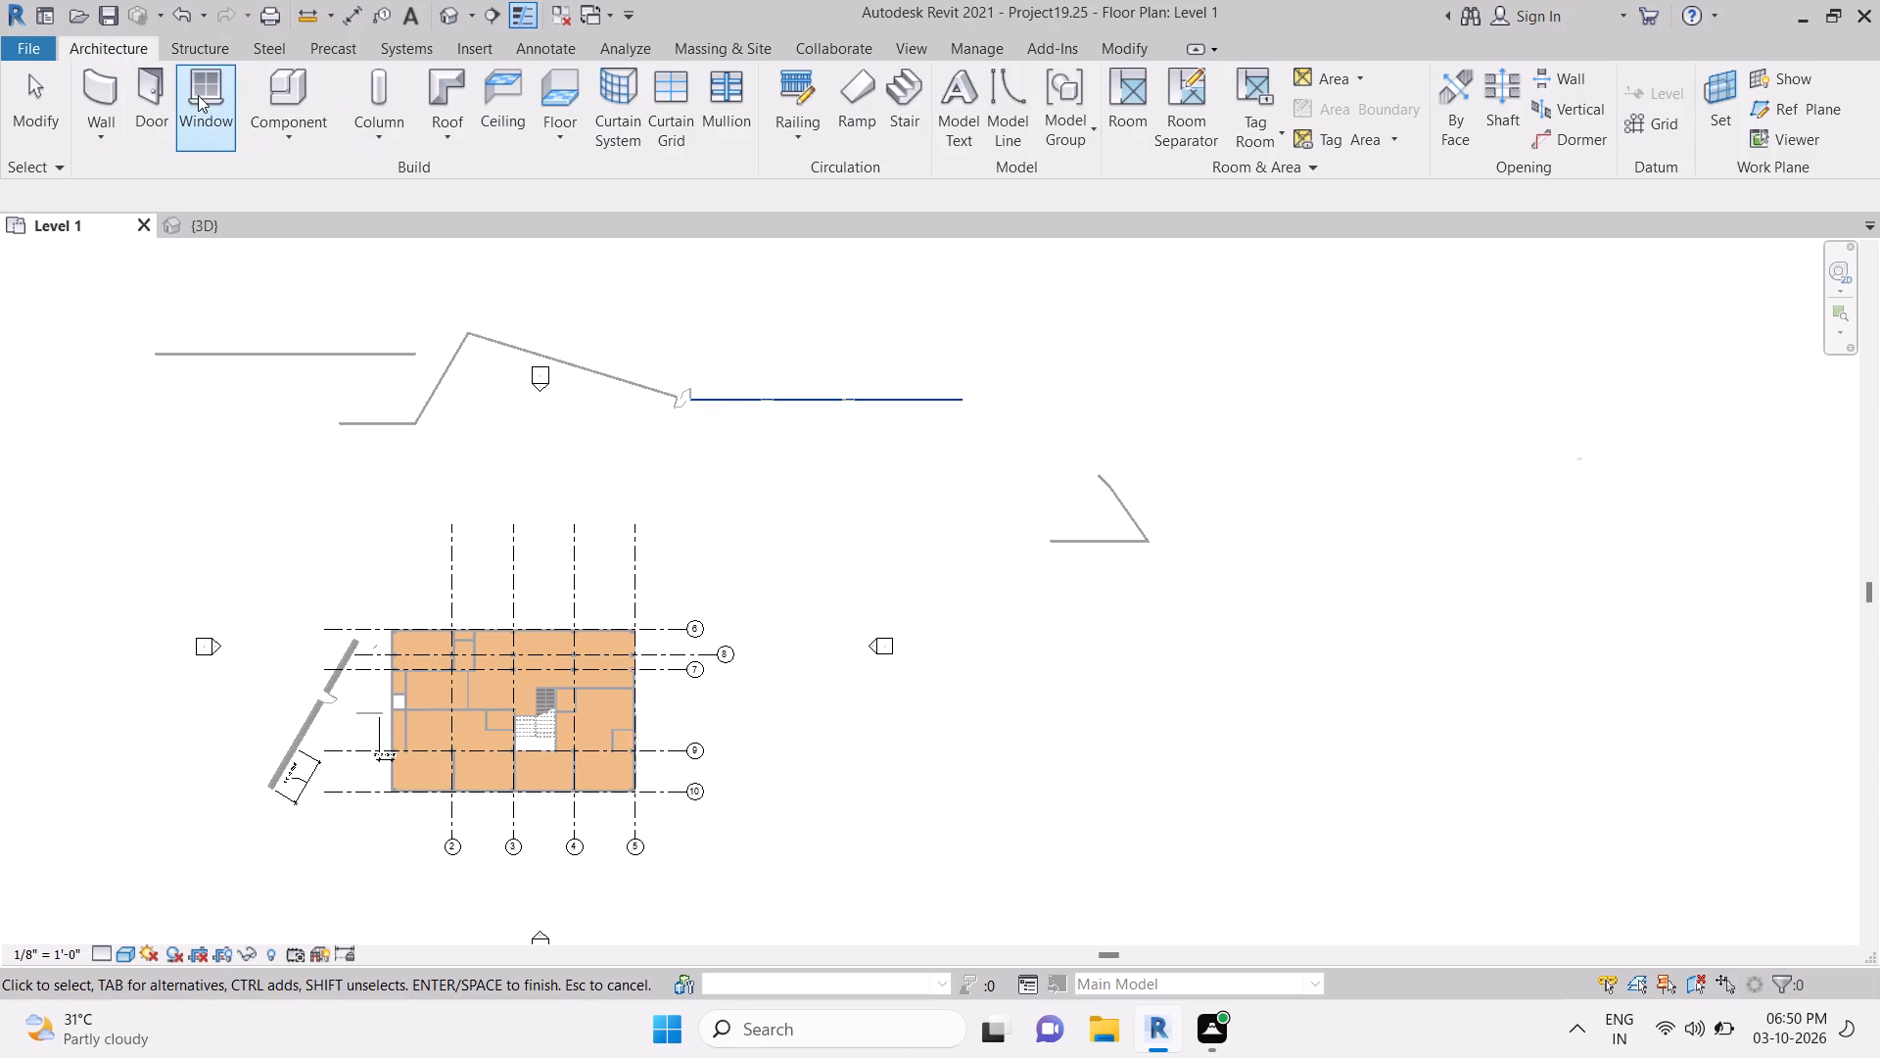
left_click(198, 95)
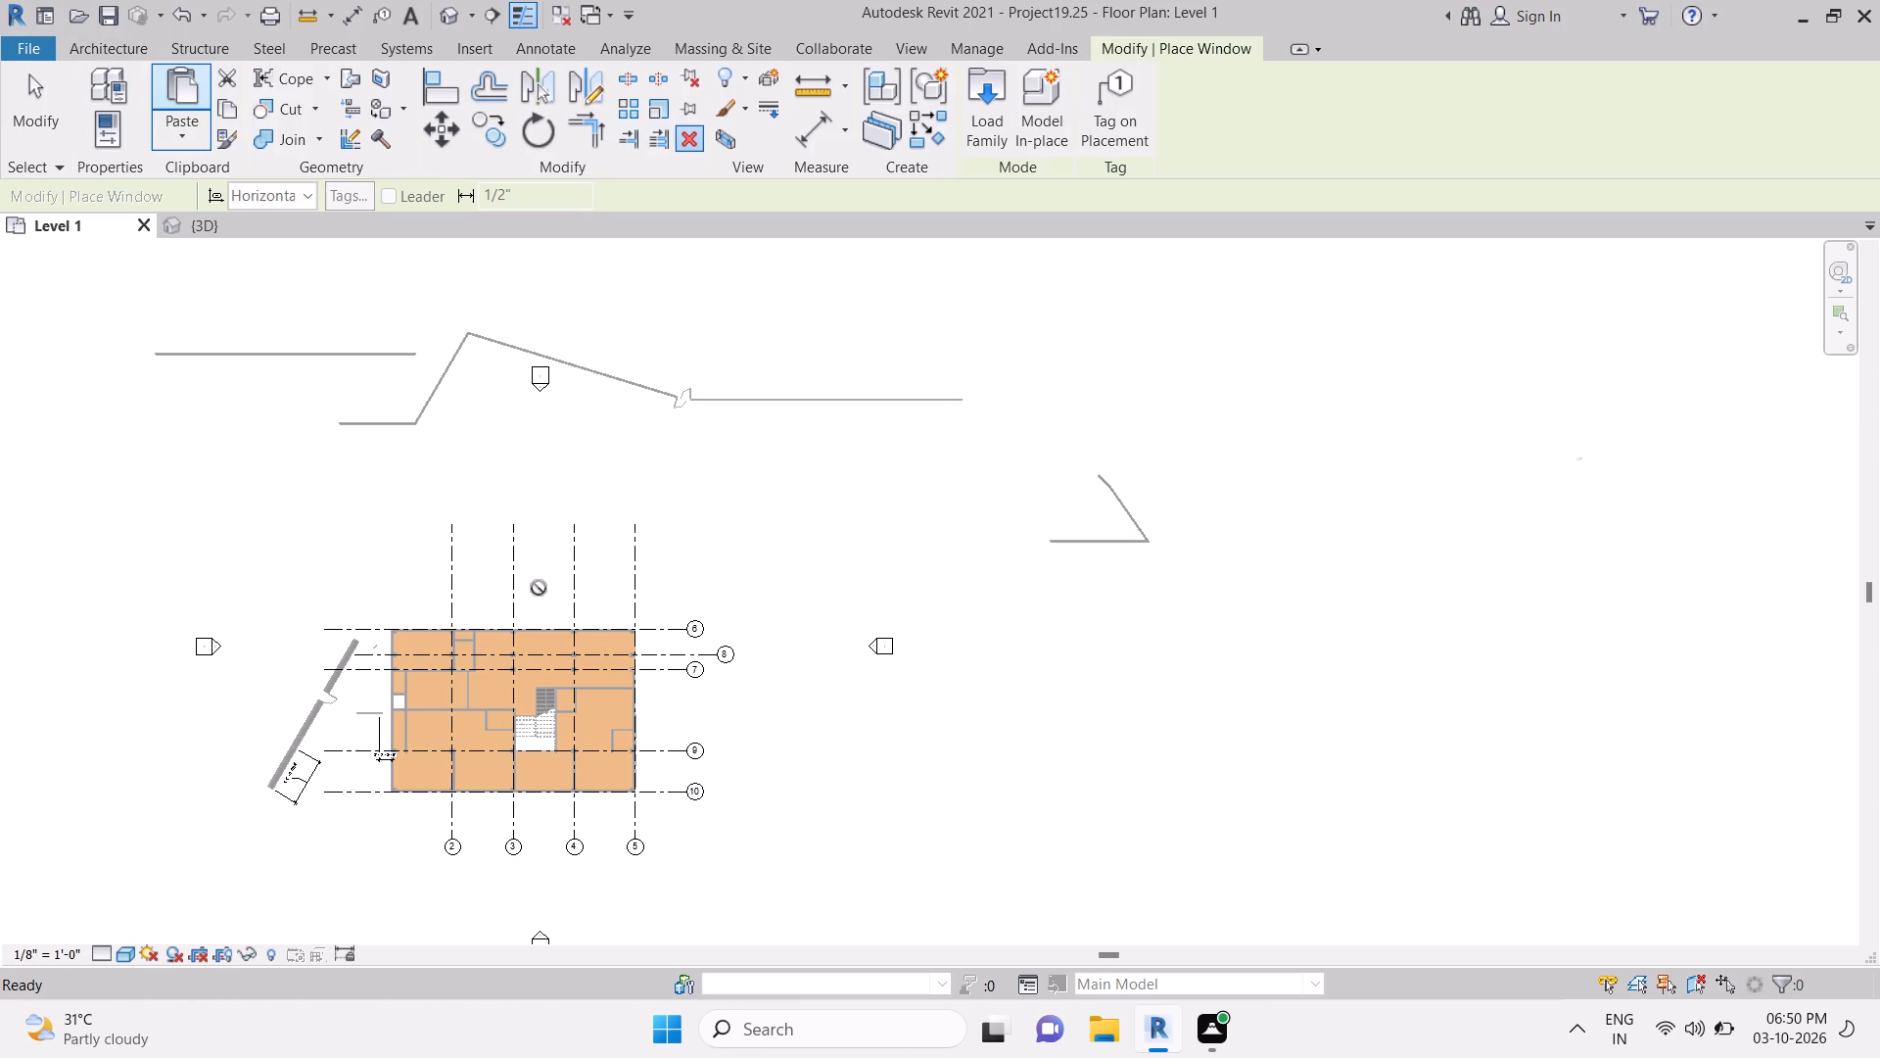
left_click(812, 391)
left_click(812, 391)
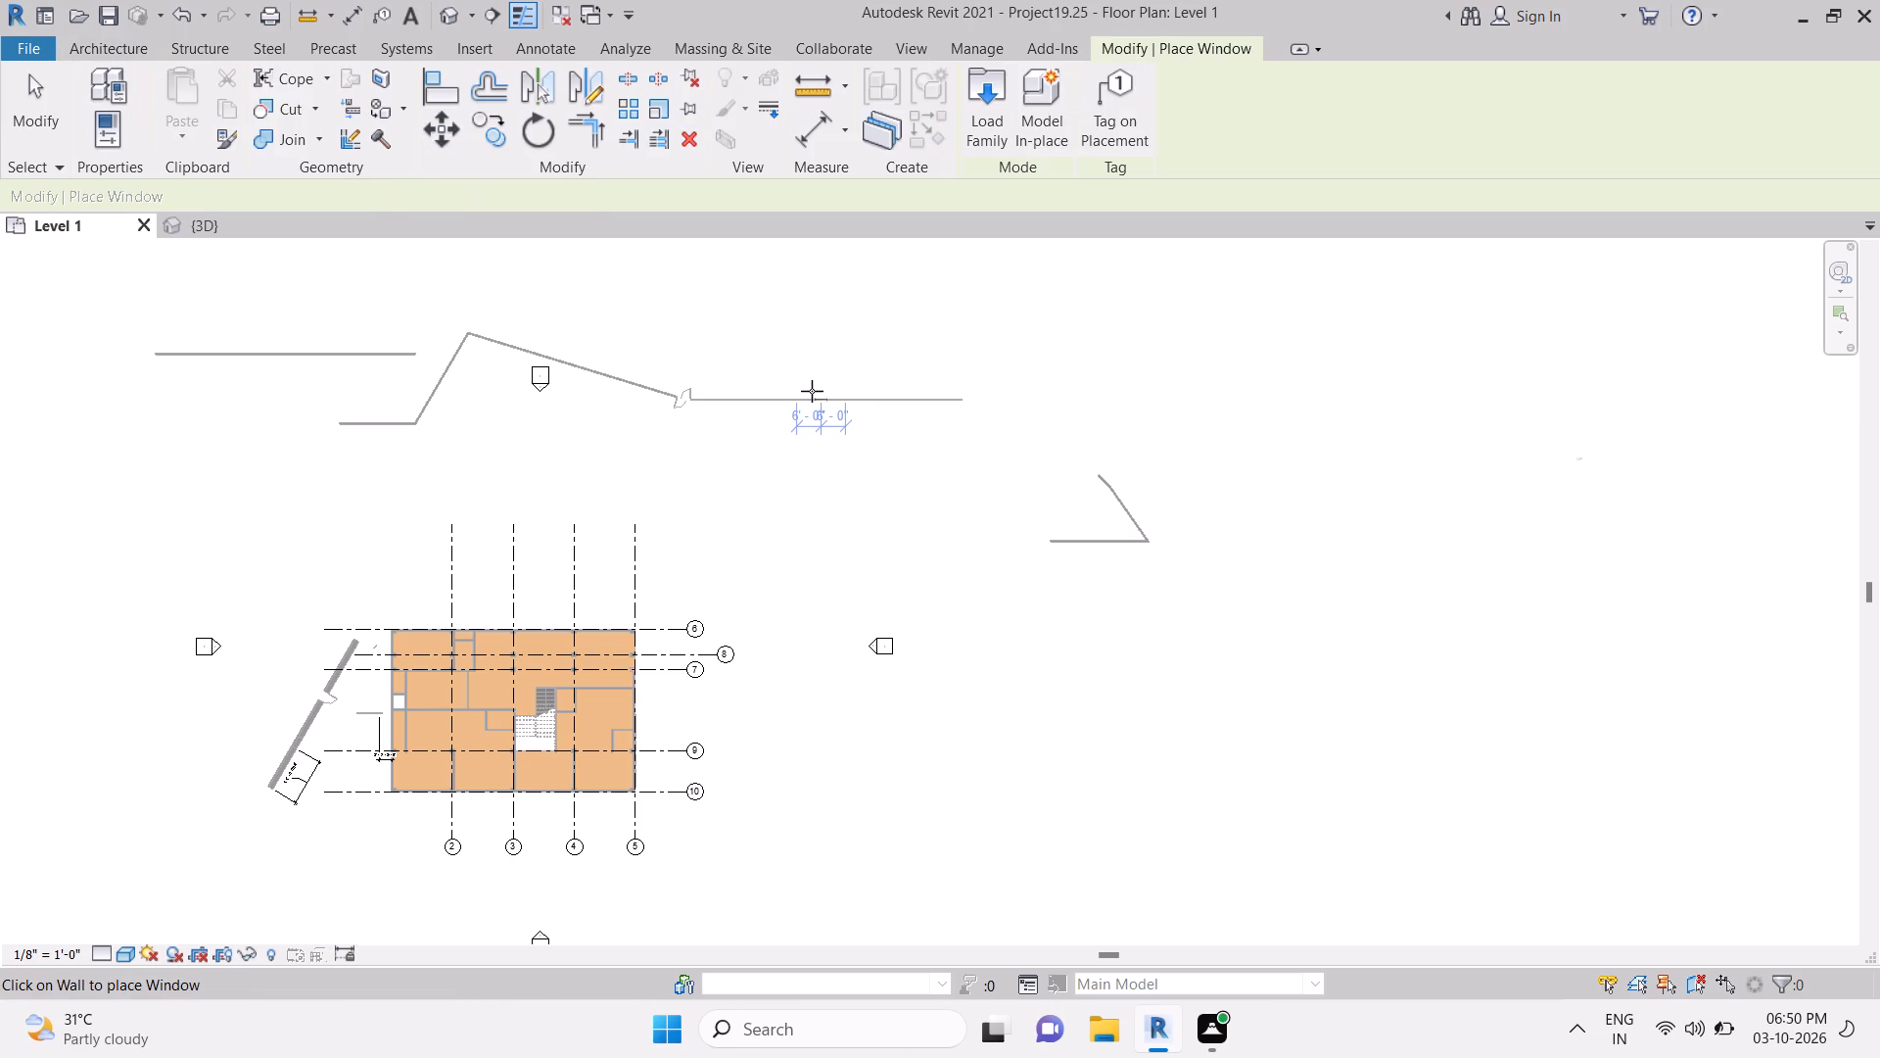
left_click(802, 397)
left_click_drag(790, 399, 816, 395)
left_click_drag(816, 395, 831, 398)
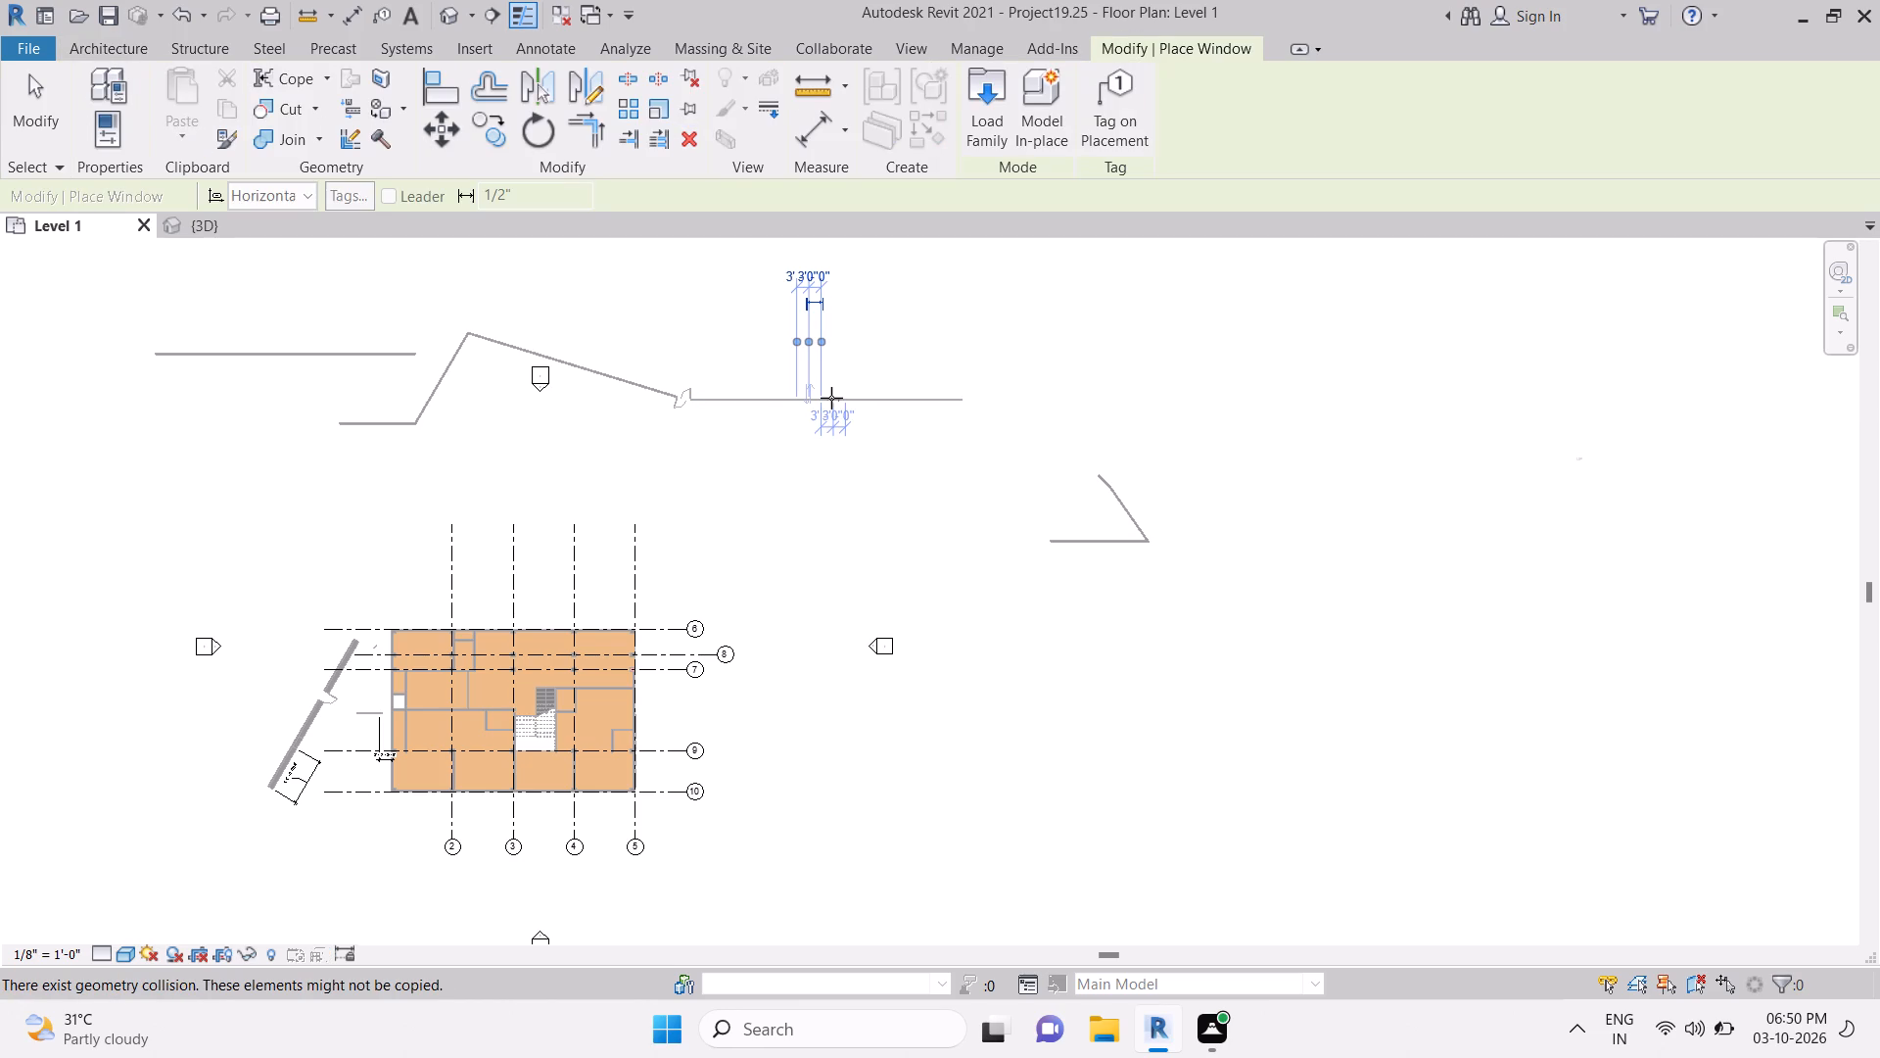
left_click_drag(831, 398, 779, 400)
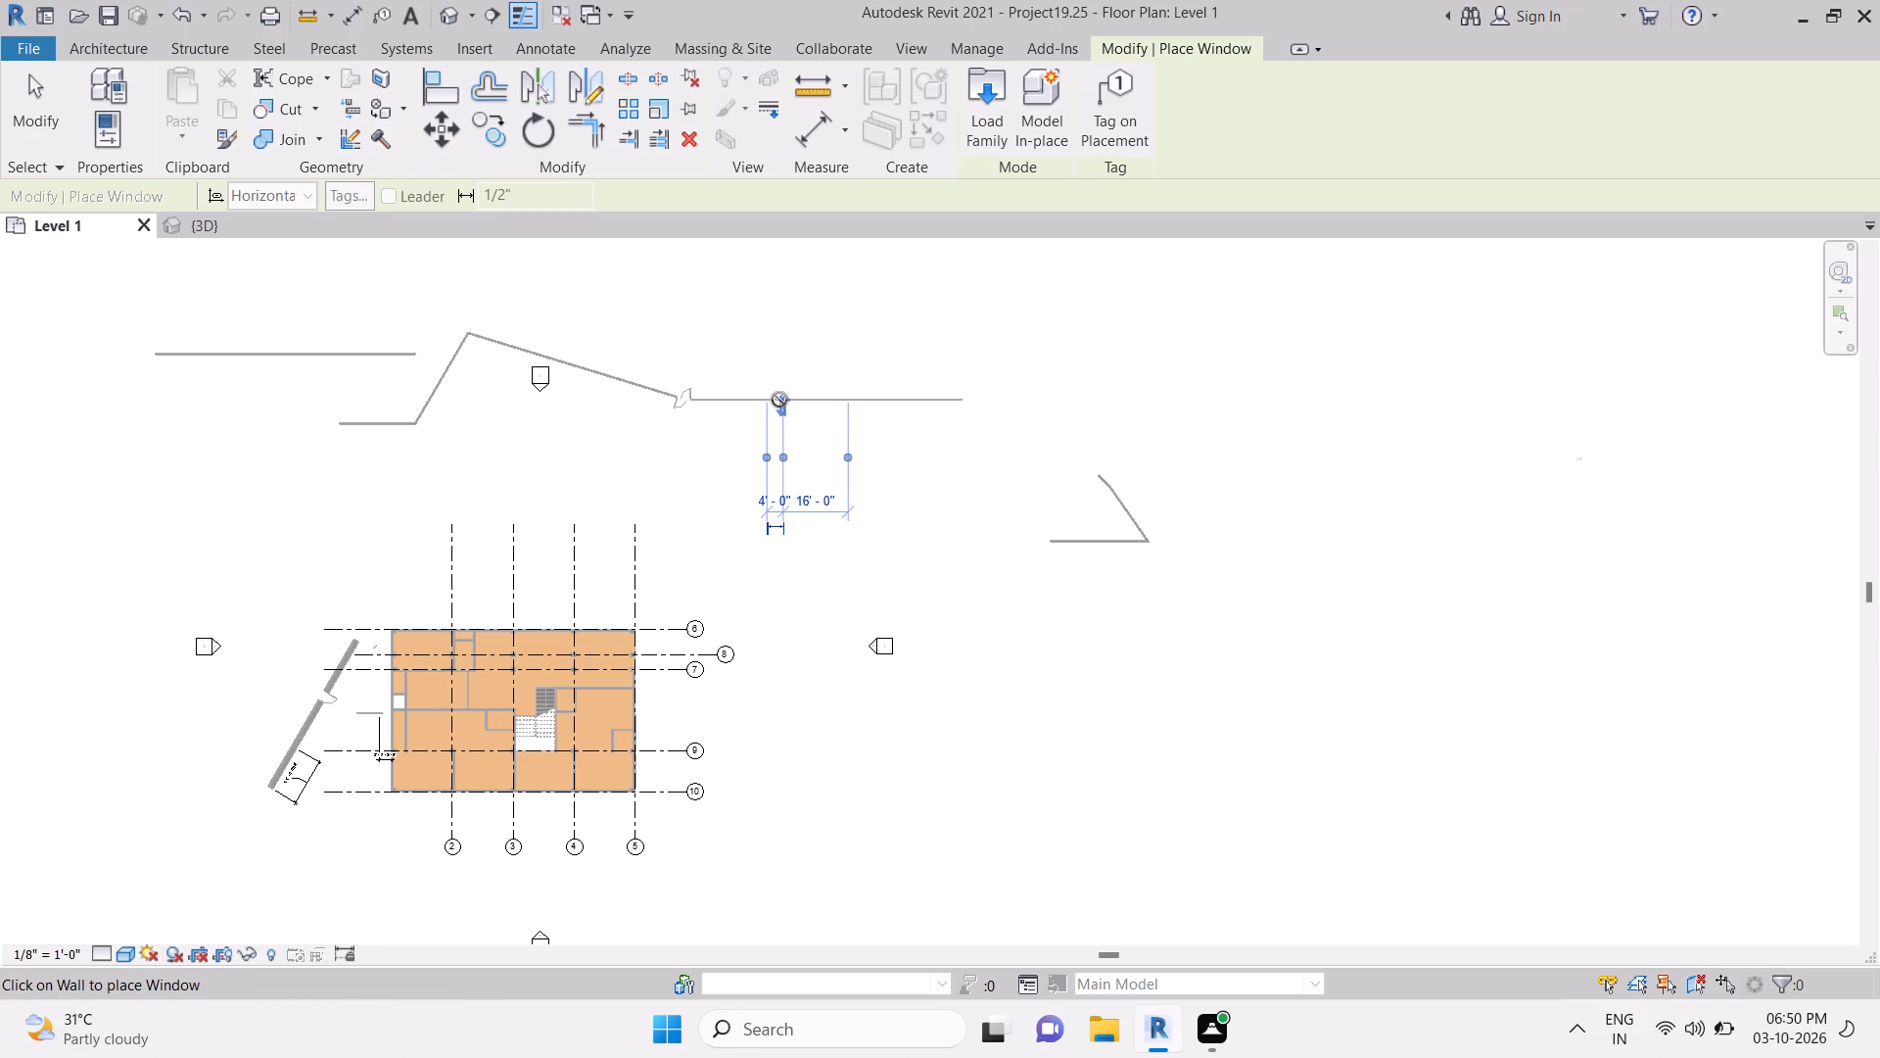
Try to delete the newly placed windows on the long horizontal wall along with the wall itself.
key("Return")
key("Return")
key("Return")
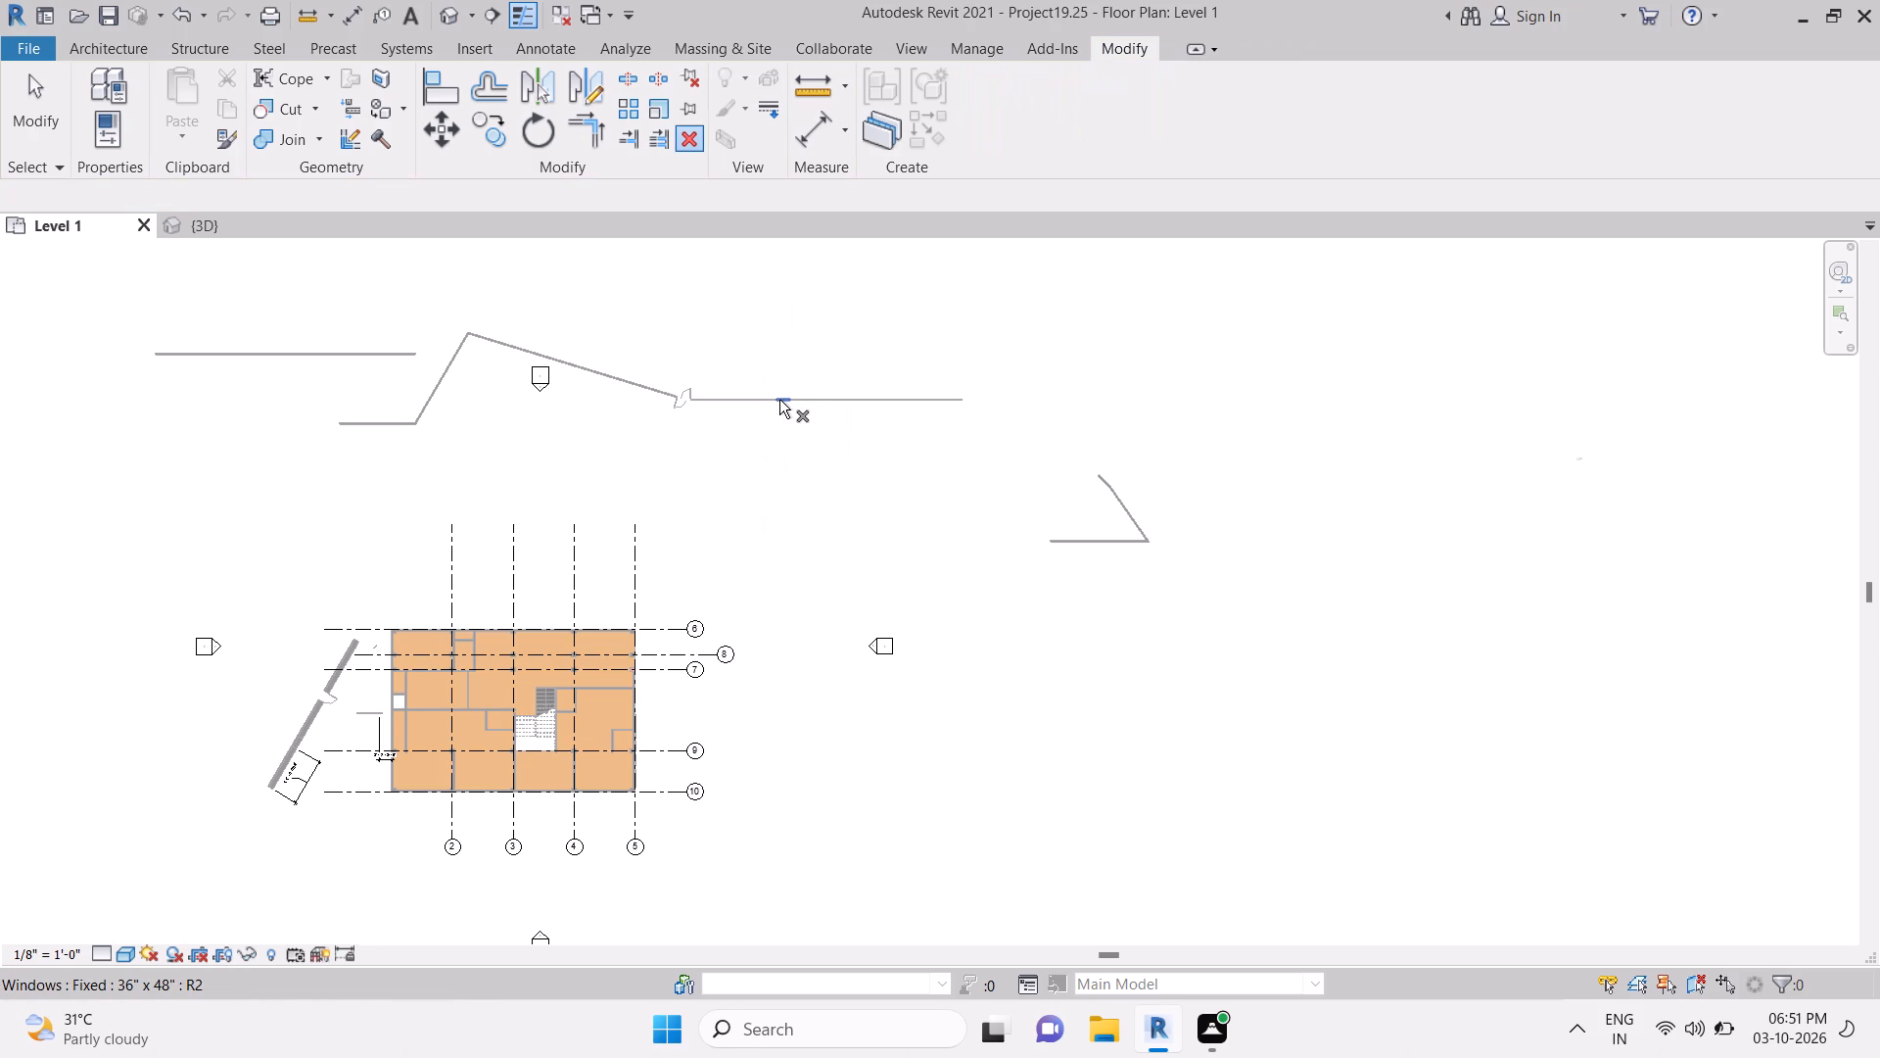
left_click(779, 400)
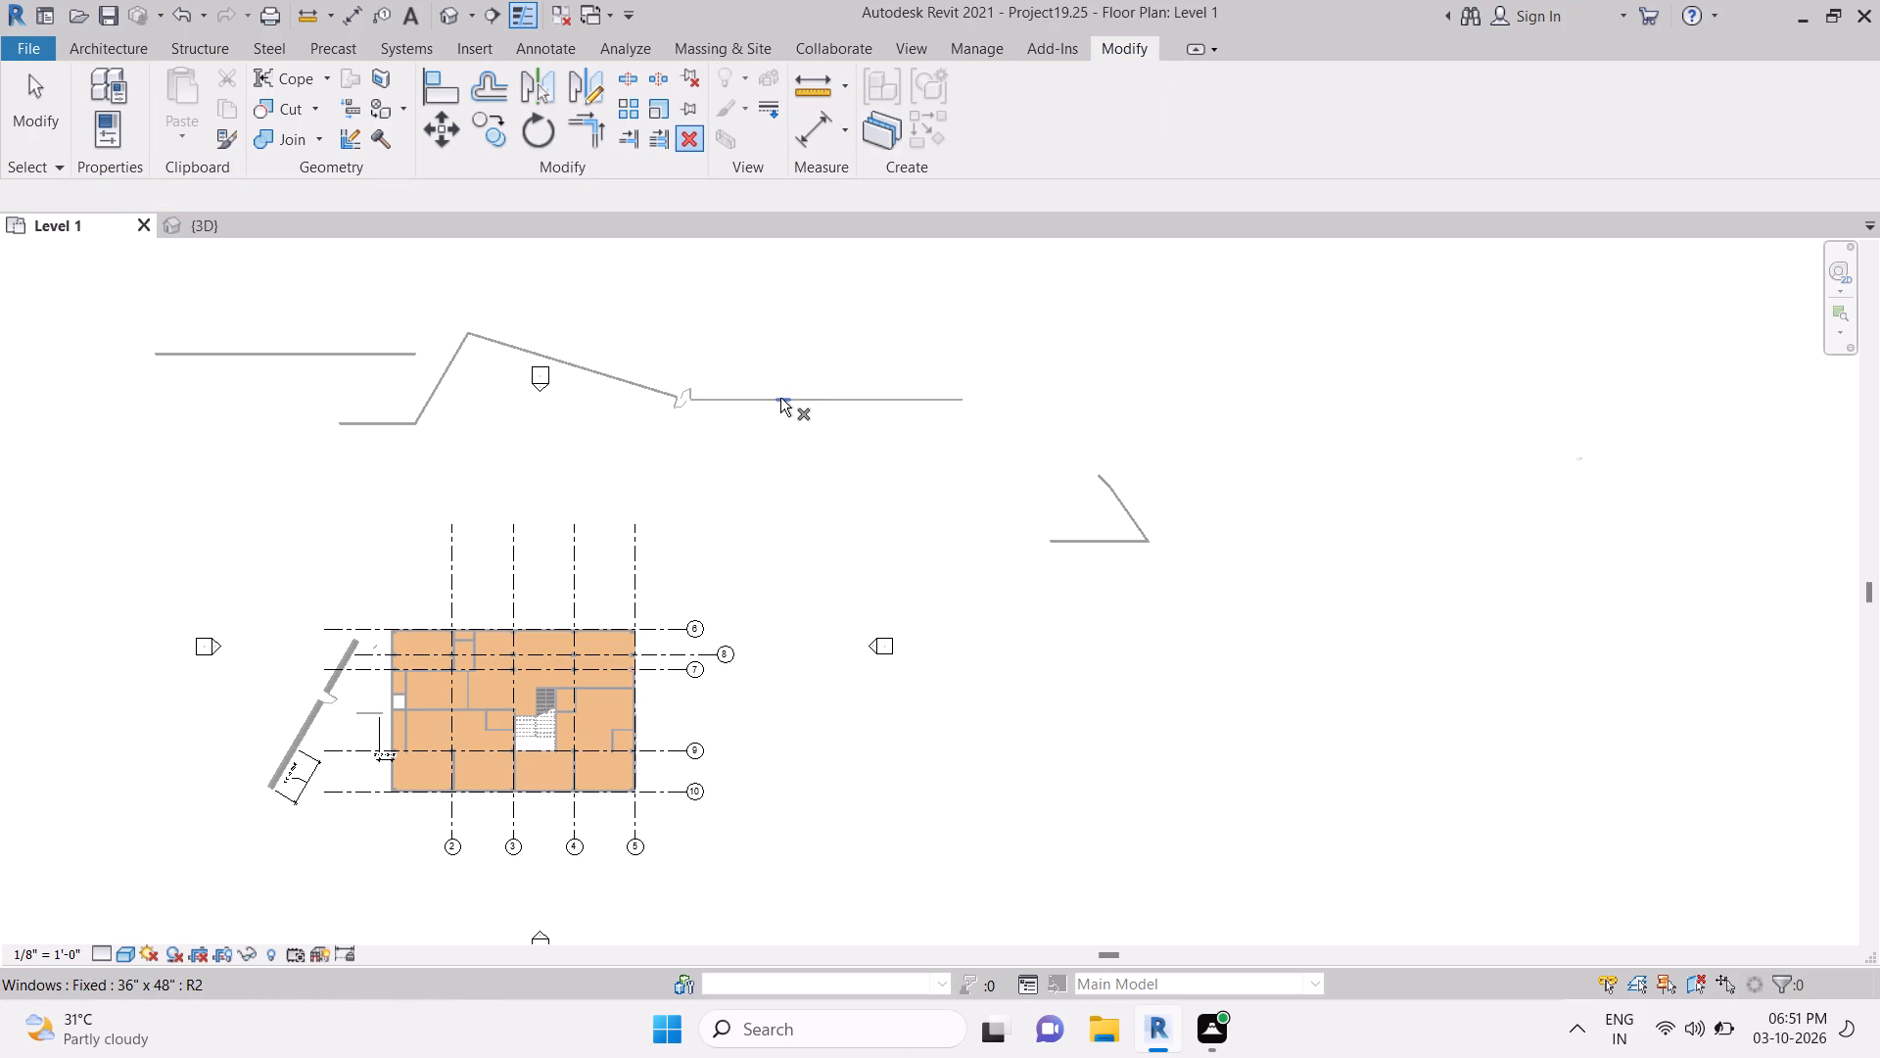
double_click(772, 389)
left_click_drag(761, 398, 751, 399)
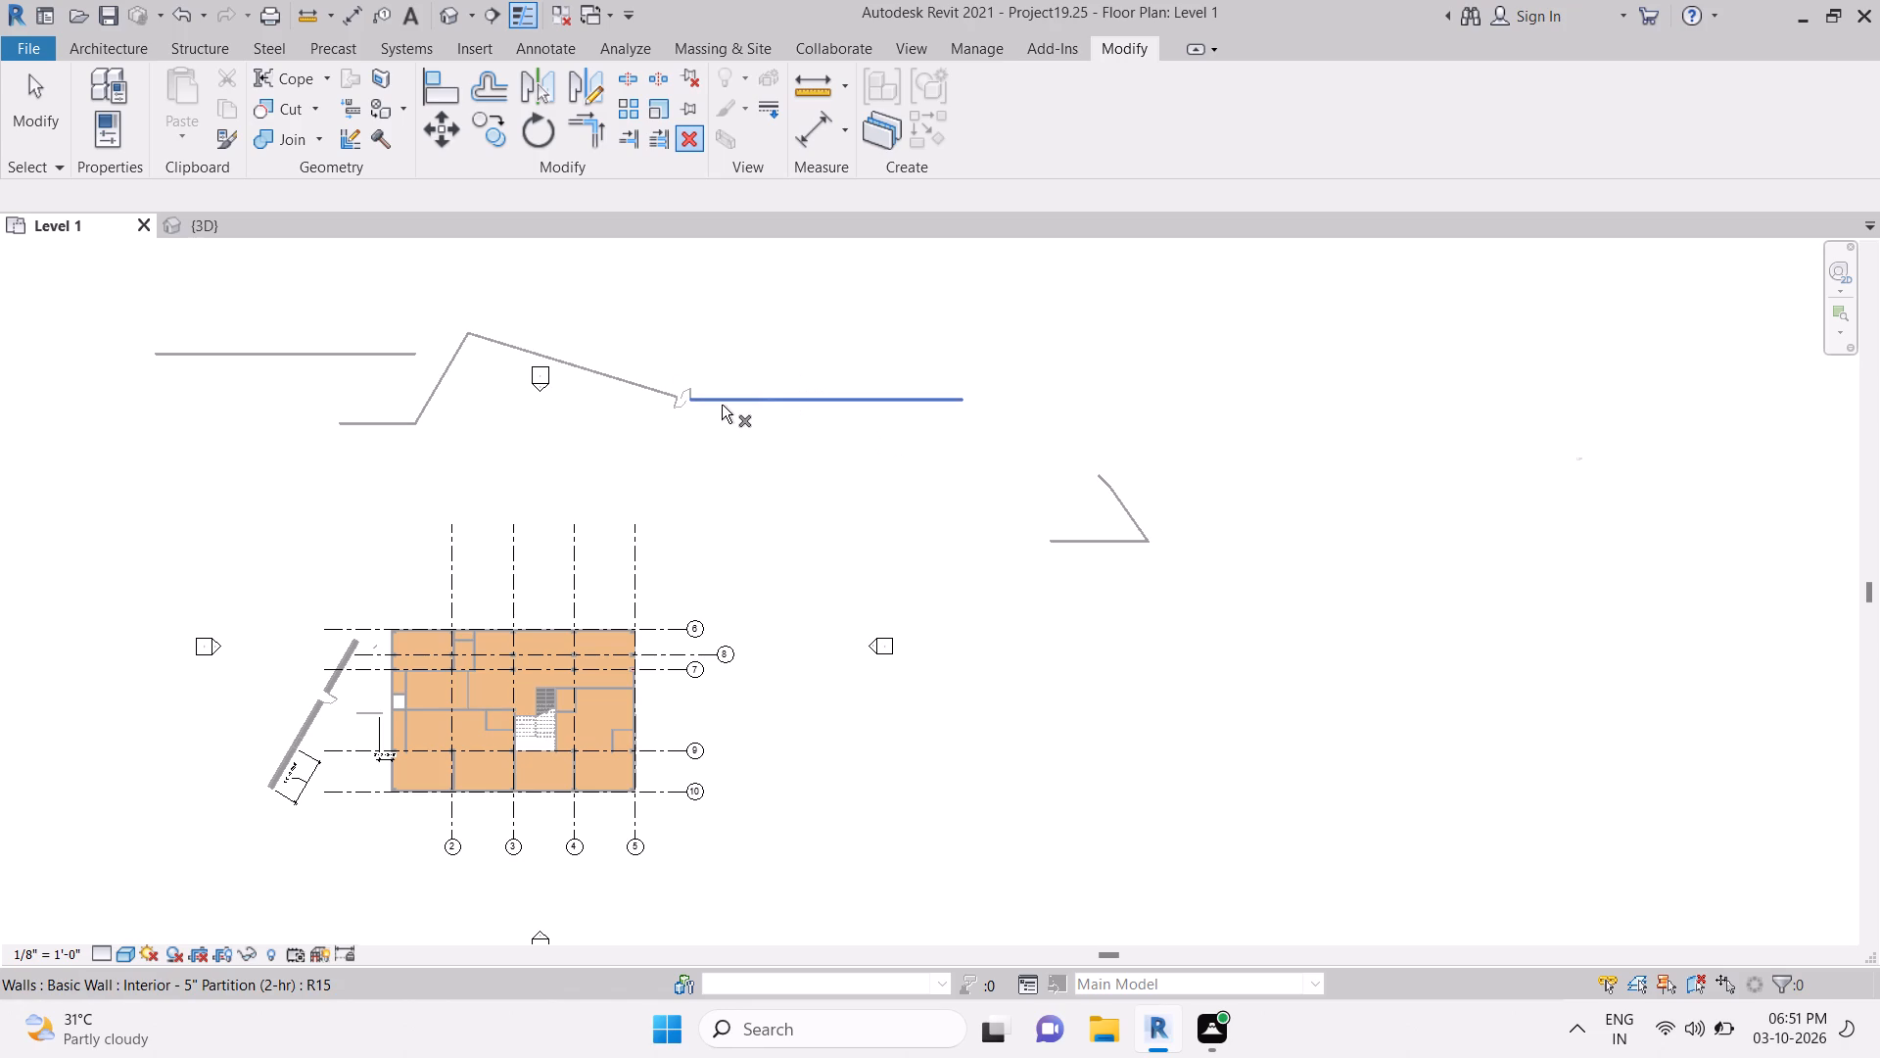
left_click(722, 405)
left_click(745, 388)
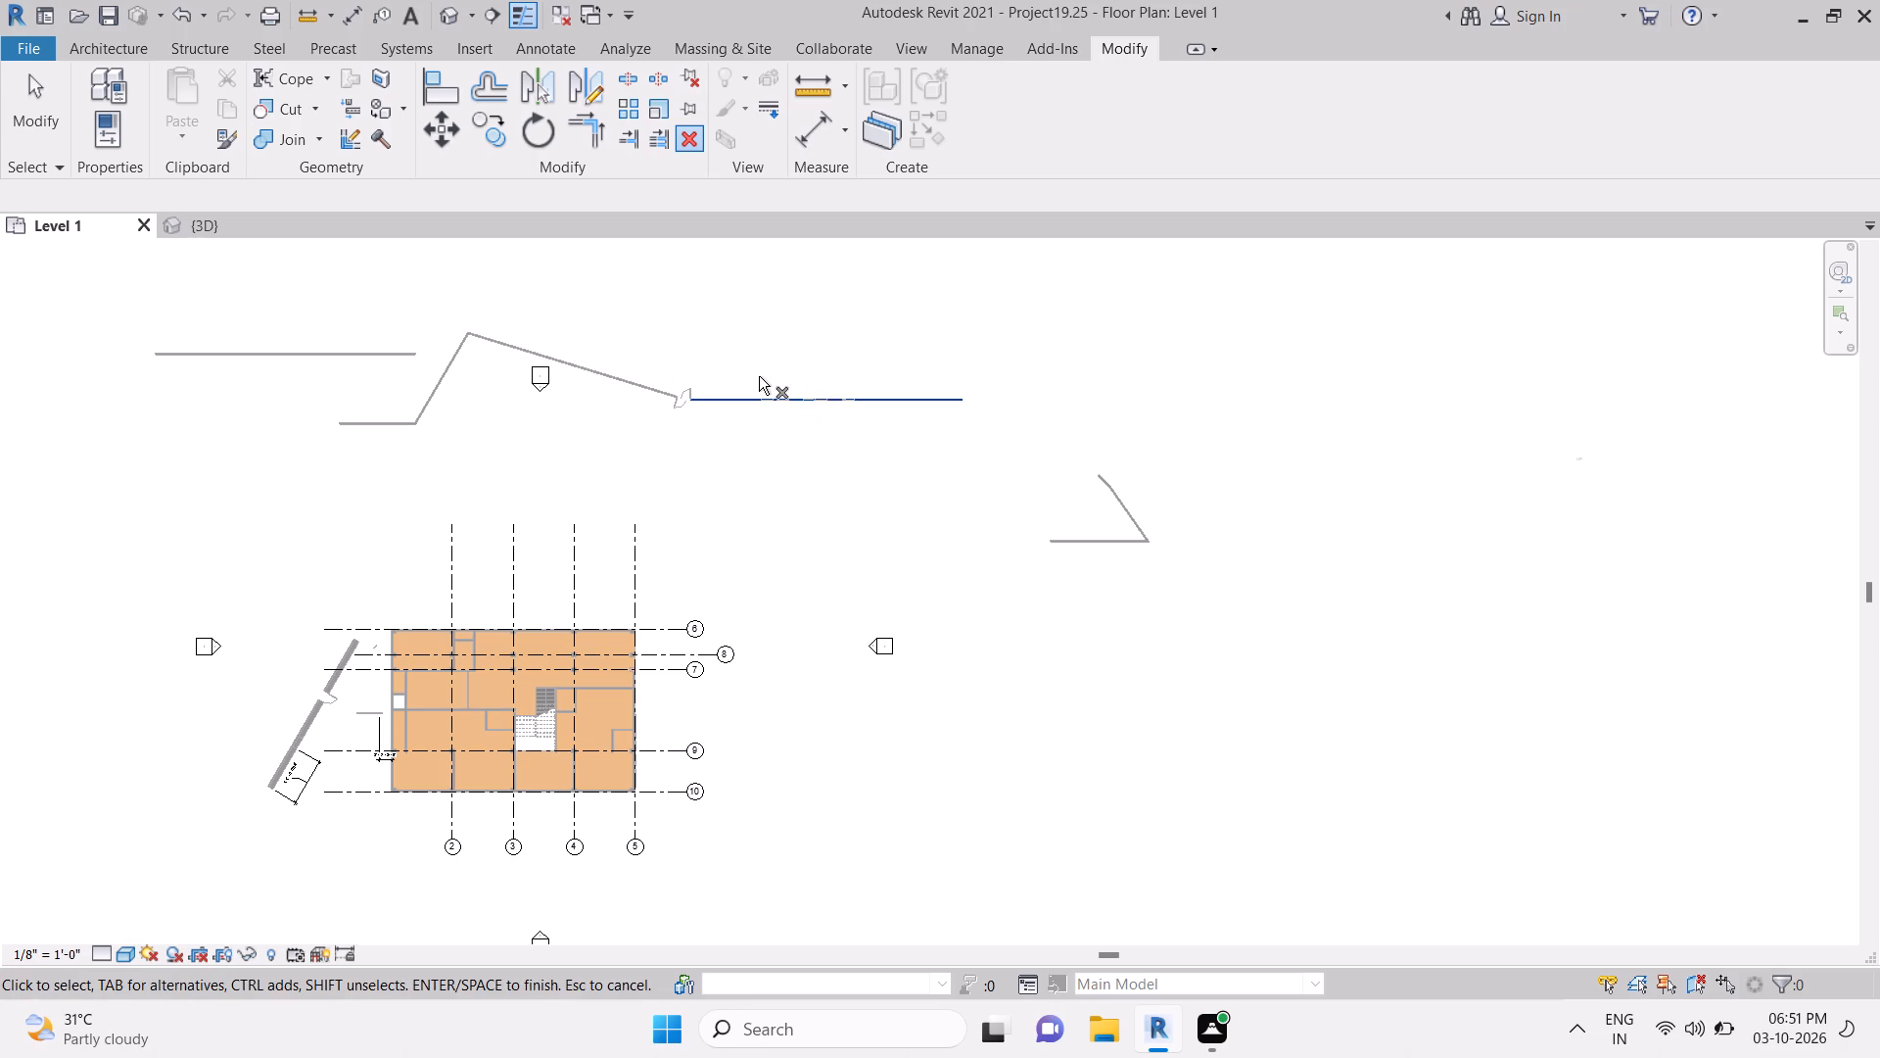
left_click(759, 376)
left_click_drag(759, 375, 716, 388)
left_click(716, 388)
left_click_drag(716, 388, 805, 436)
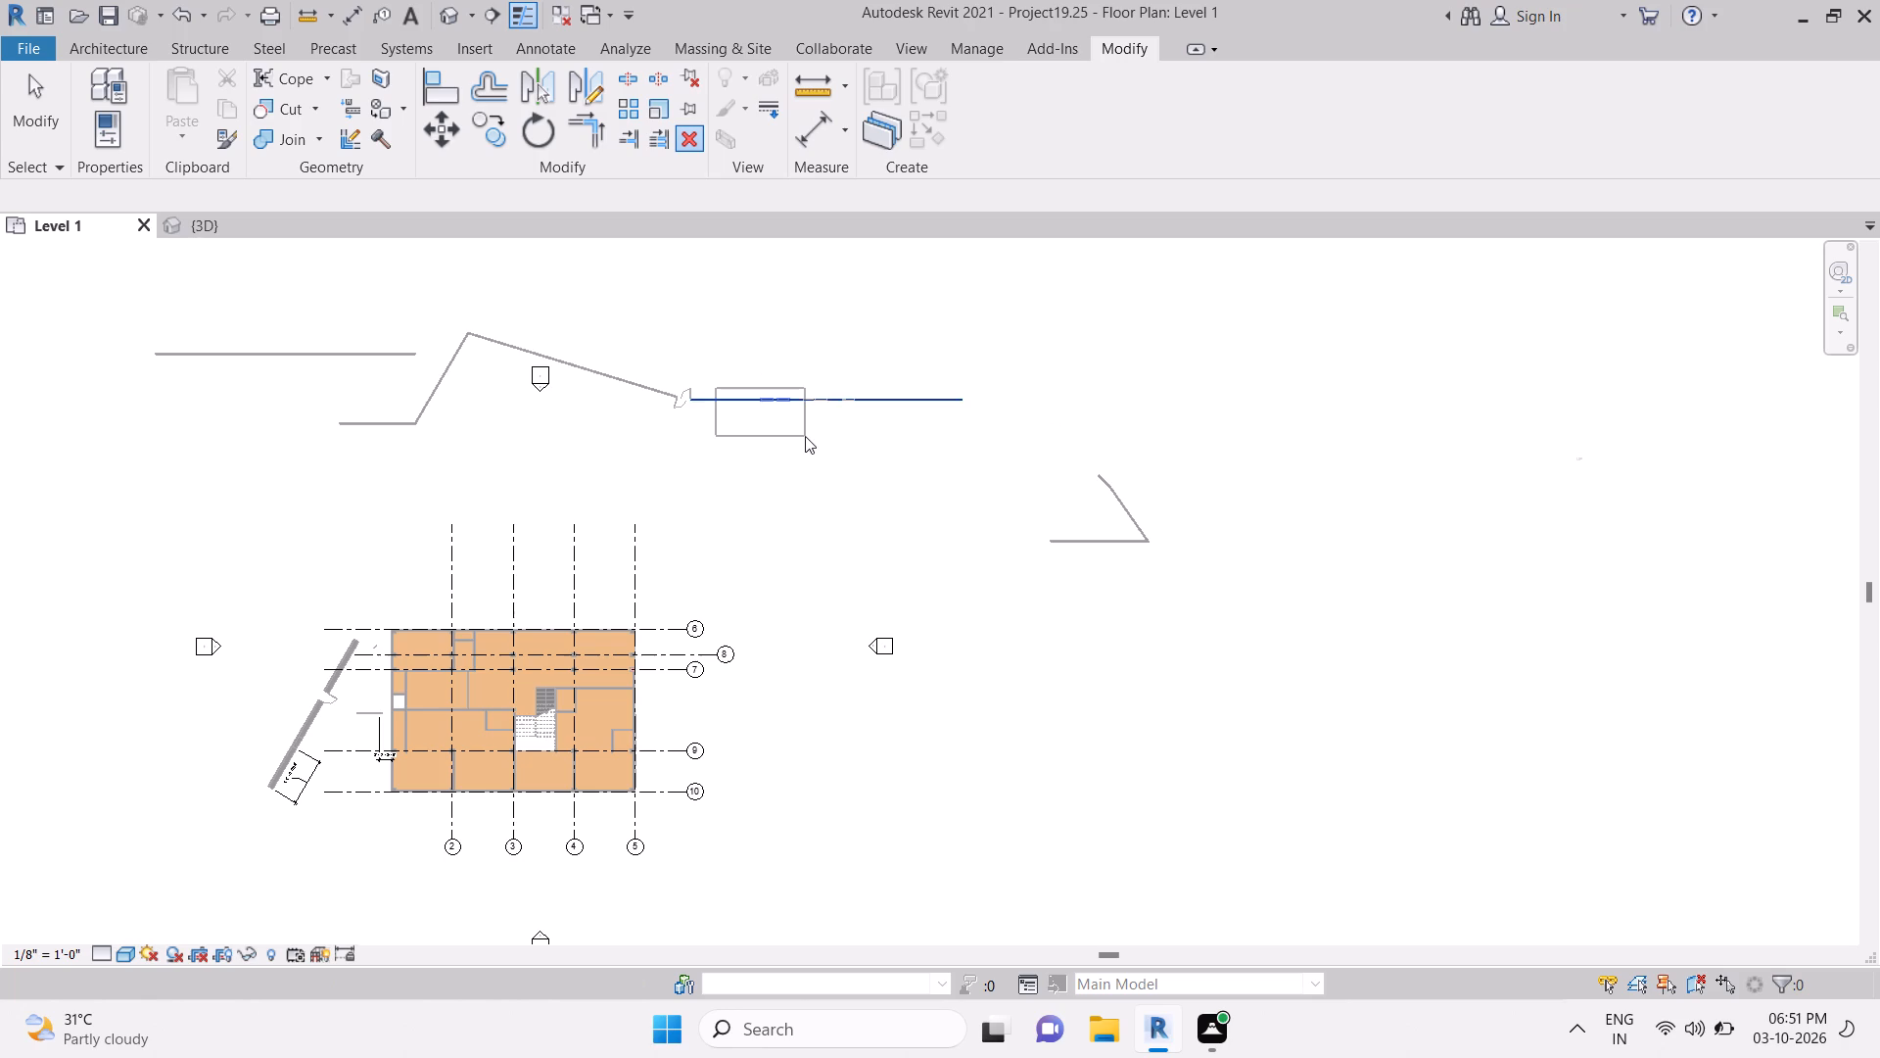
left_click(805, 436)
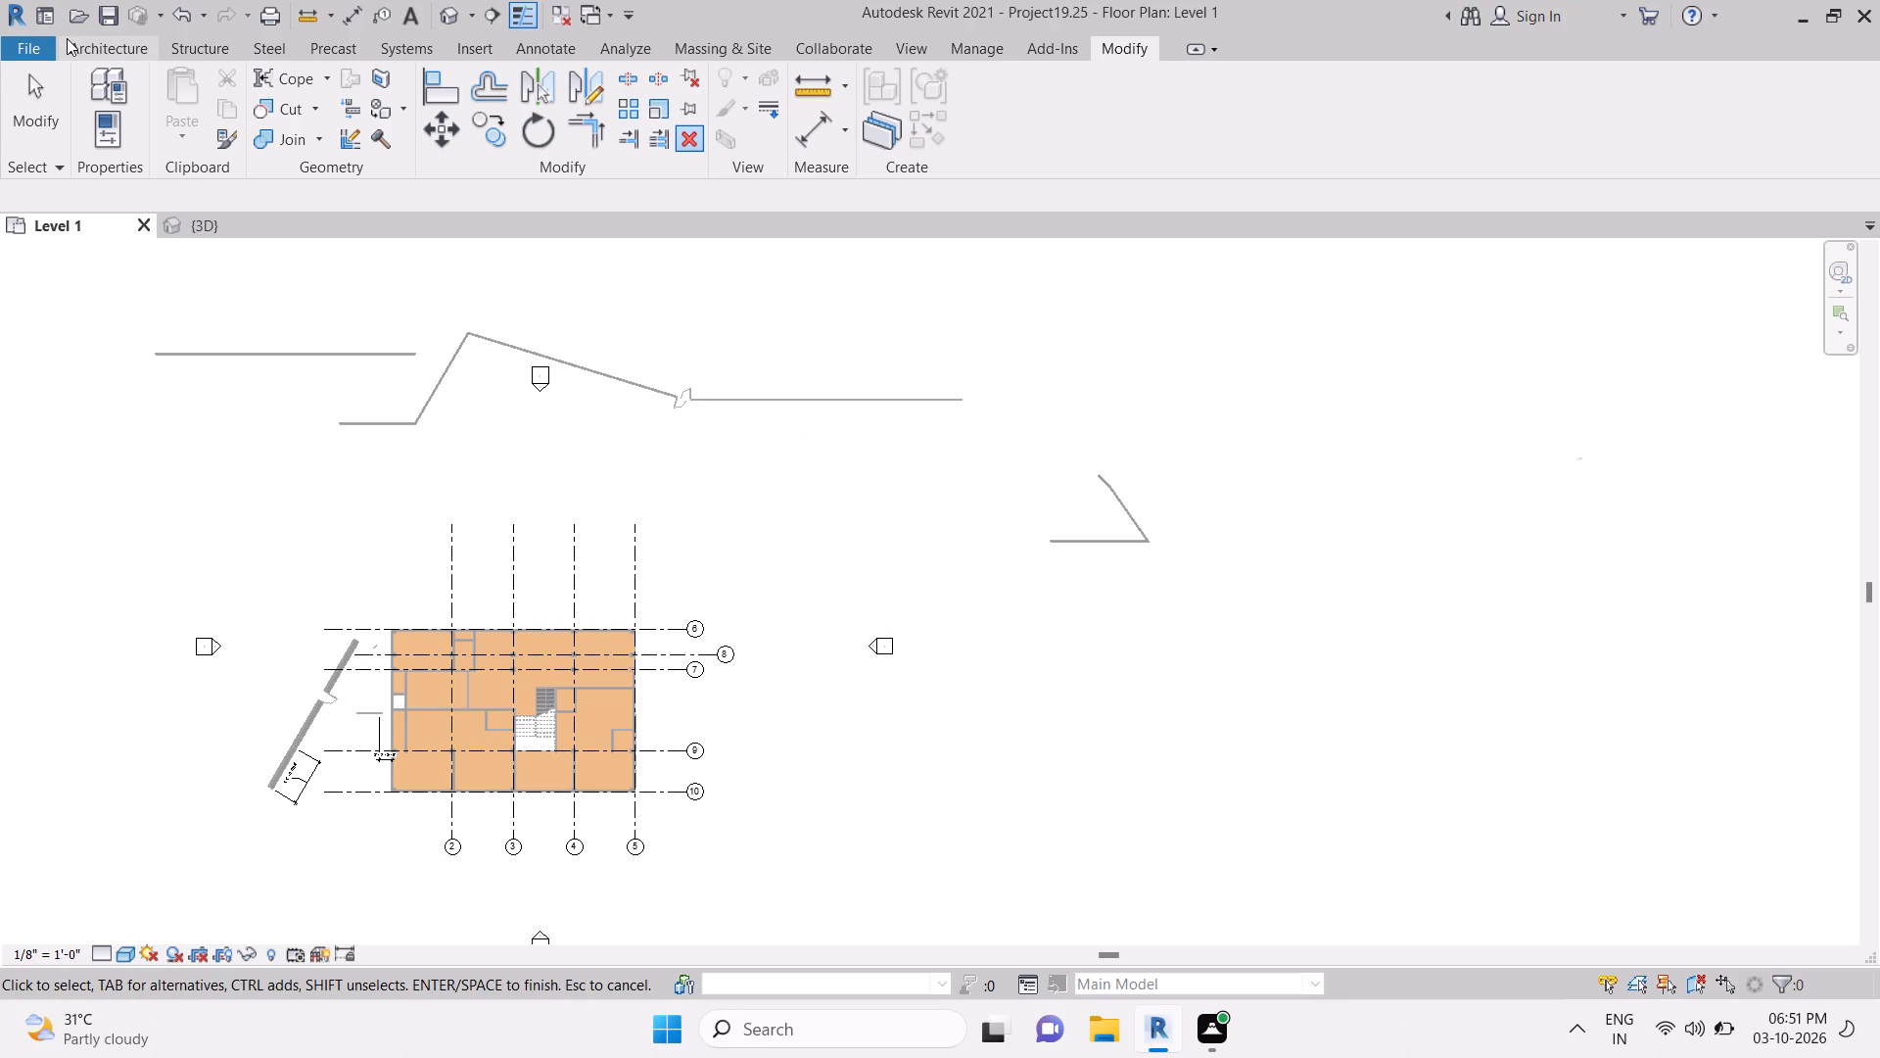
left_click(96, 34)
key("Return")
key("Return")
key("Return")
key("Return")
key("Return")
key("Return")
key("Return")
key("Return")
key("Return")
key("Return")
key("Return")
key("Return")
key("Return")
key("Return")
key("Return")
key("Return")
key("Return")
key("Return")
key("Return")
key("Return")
Place another Fixed 36" x 48" window on the long horizontal wall, 3'-0" from the neighbouring window on each side.
left_click(115, 41)
left_click(118, 52)
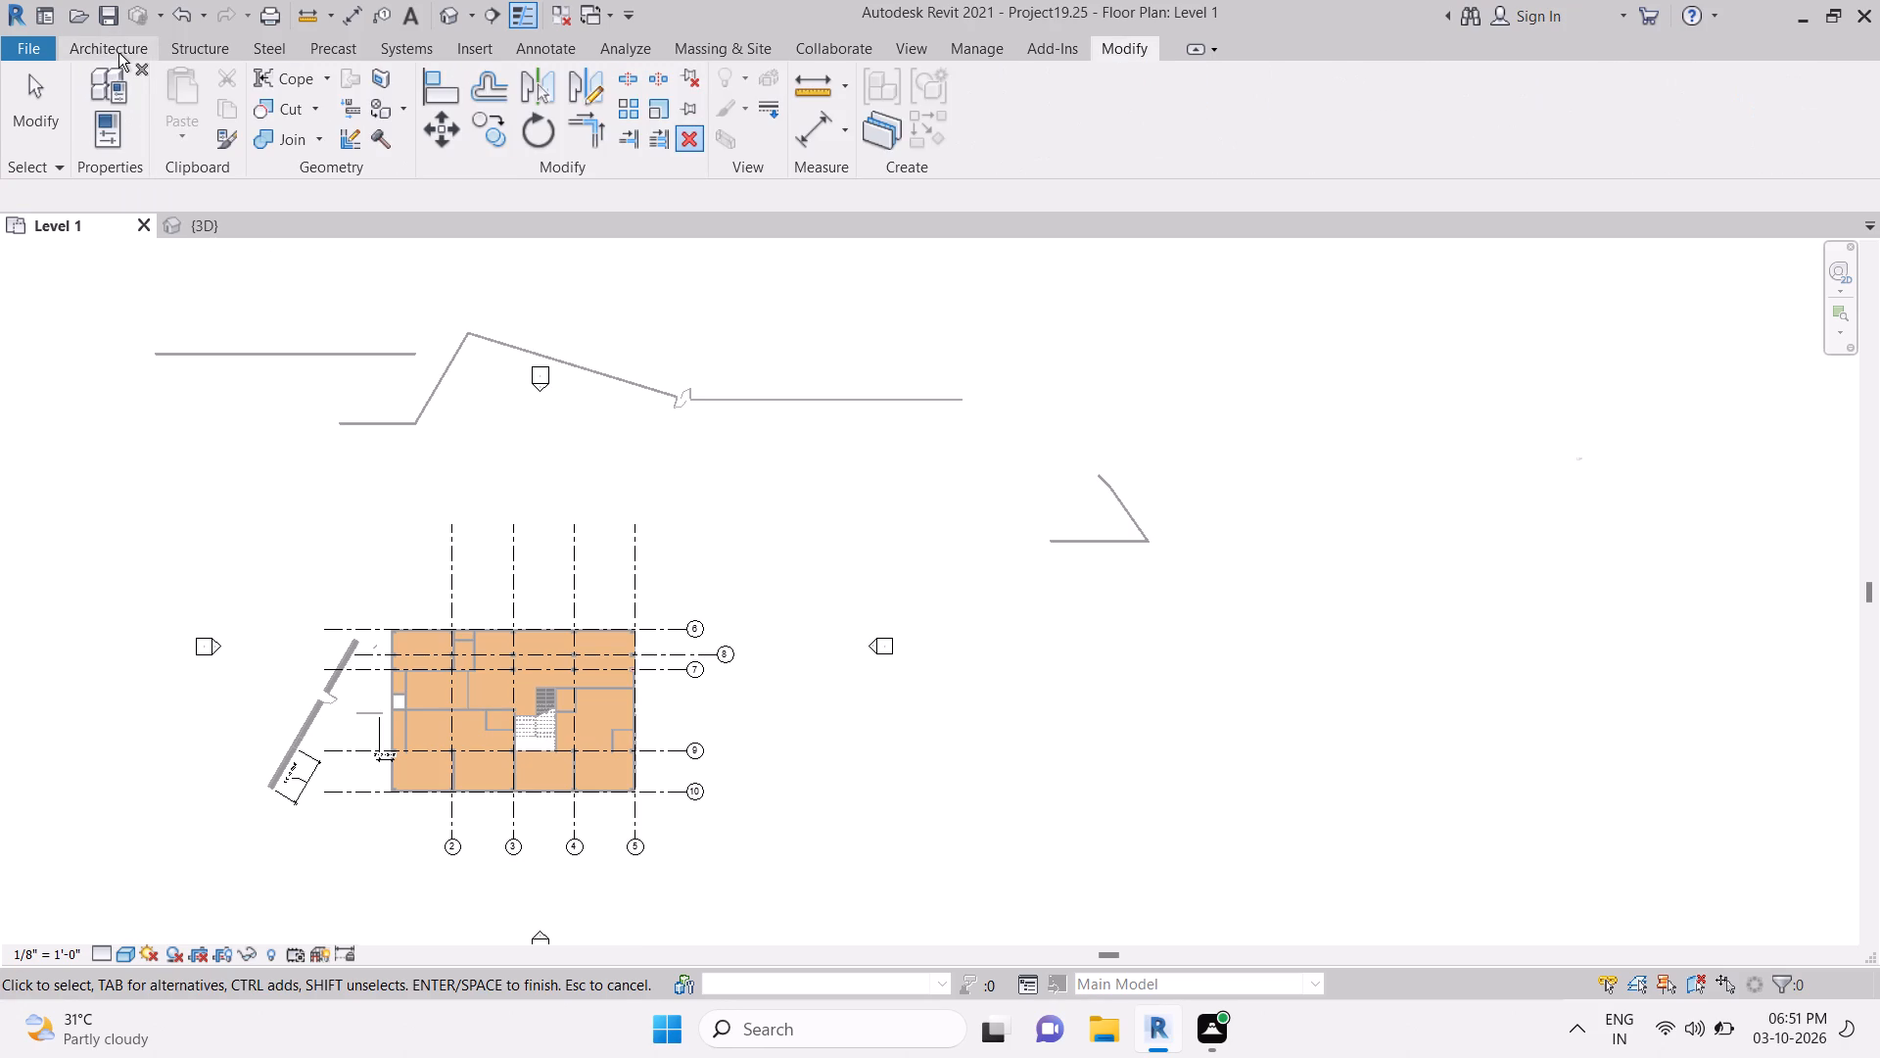
left_click(128, 44)
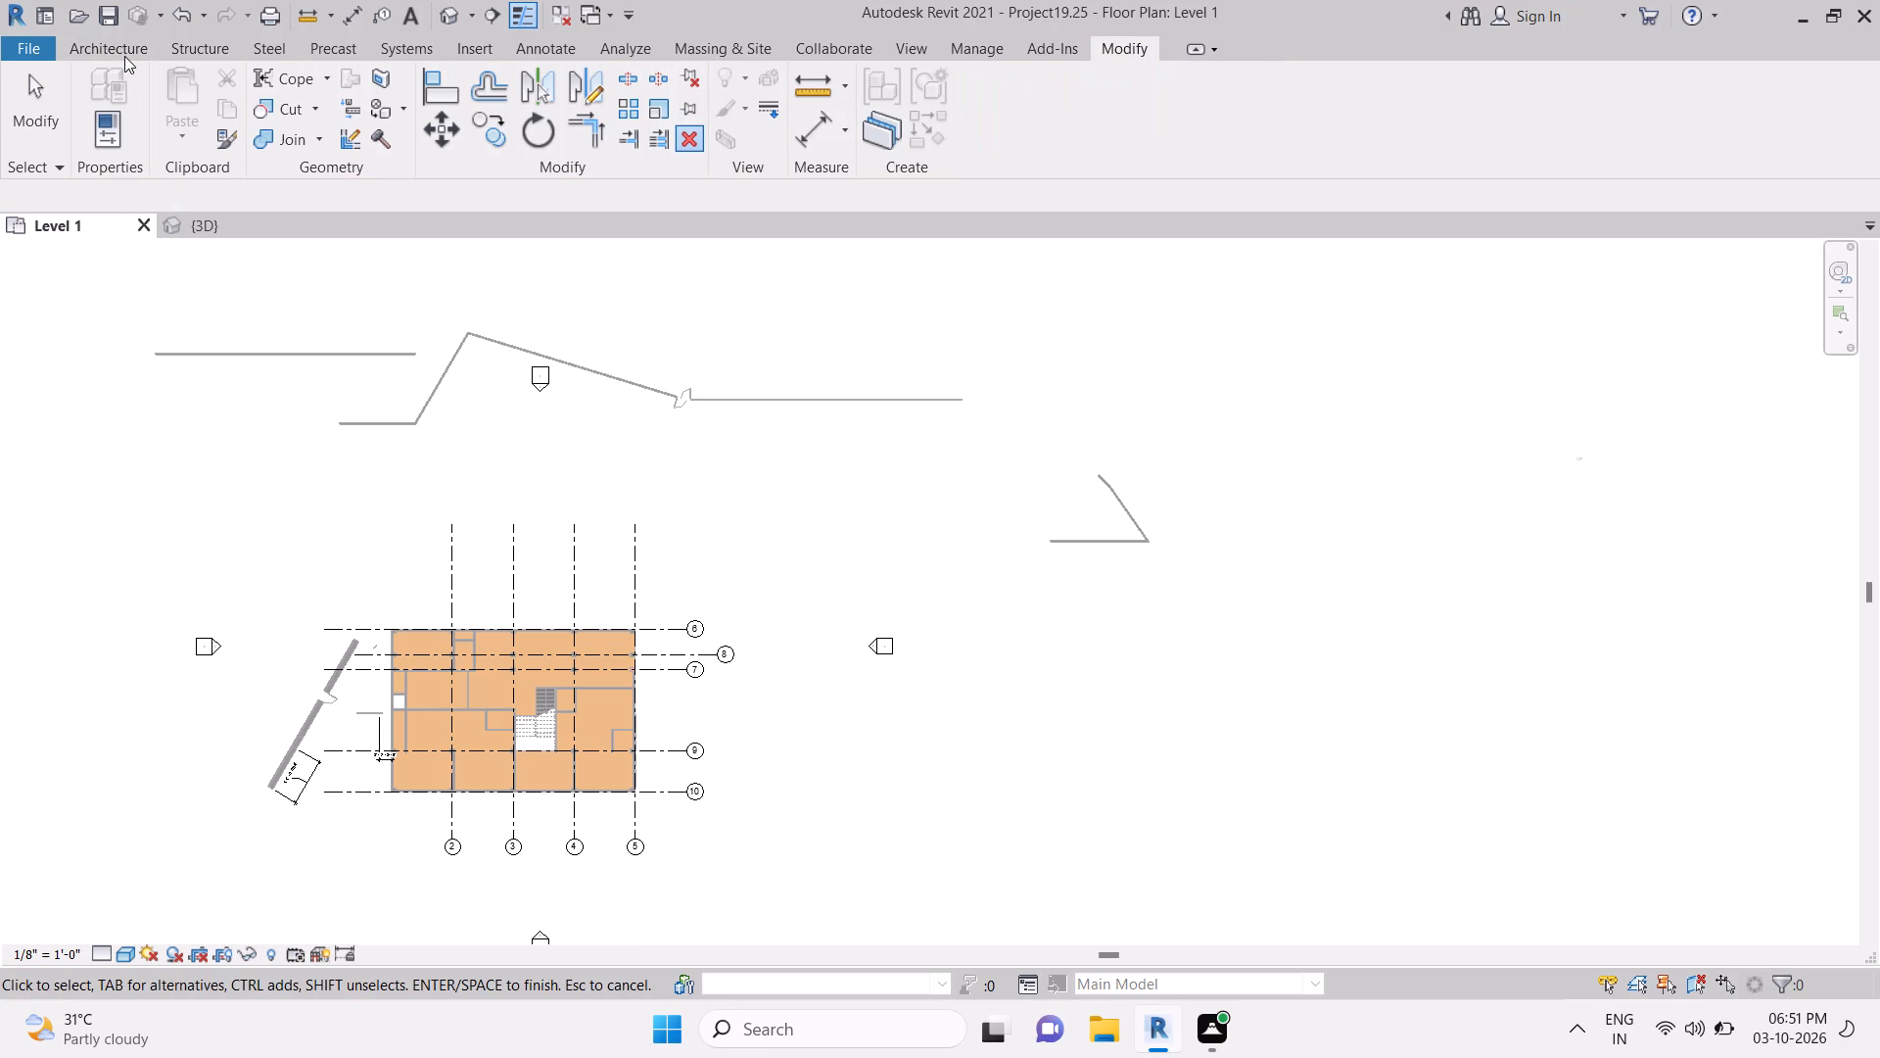
left_click(123, 51)
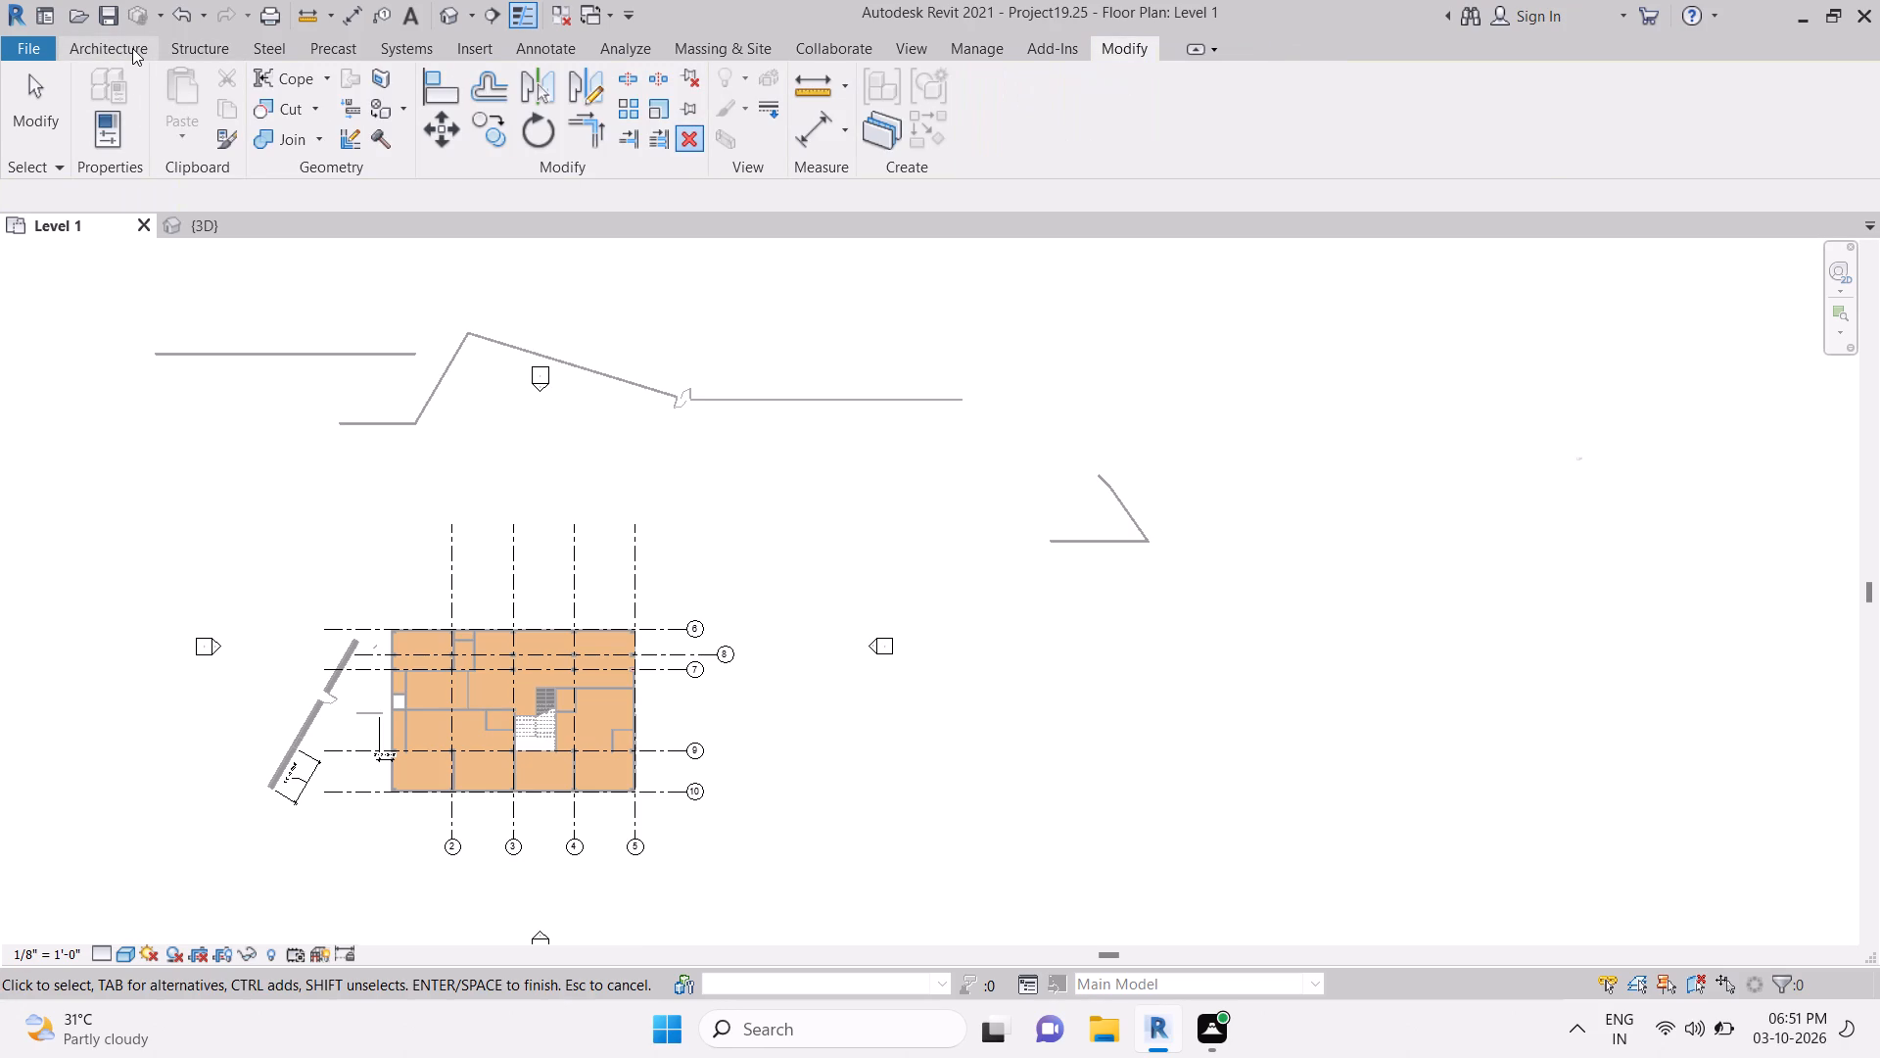
left_click(135, 46)
left_click(120, 44)
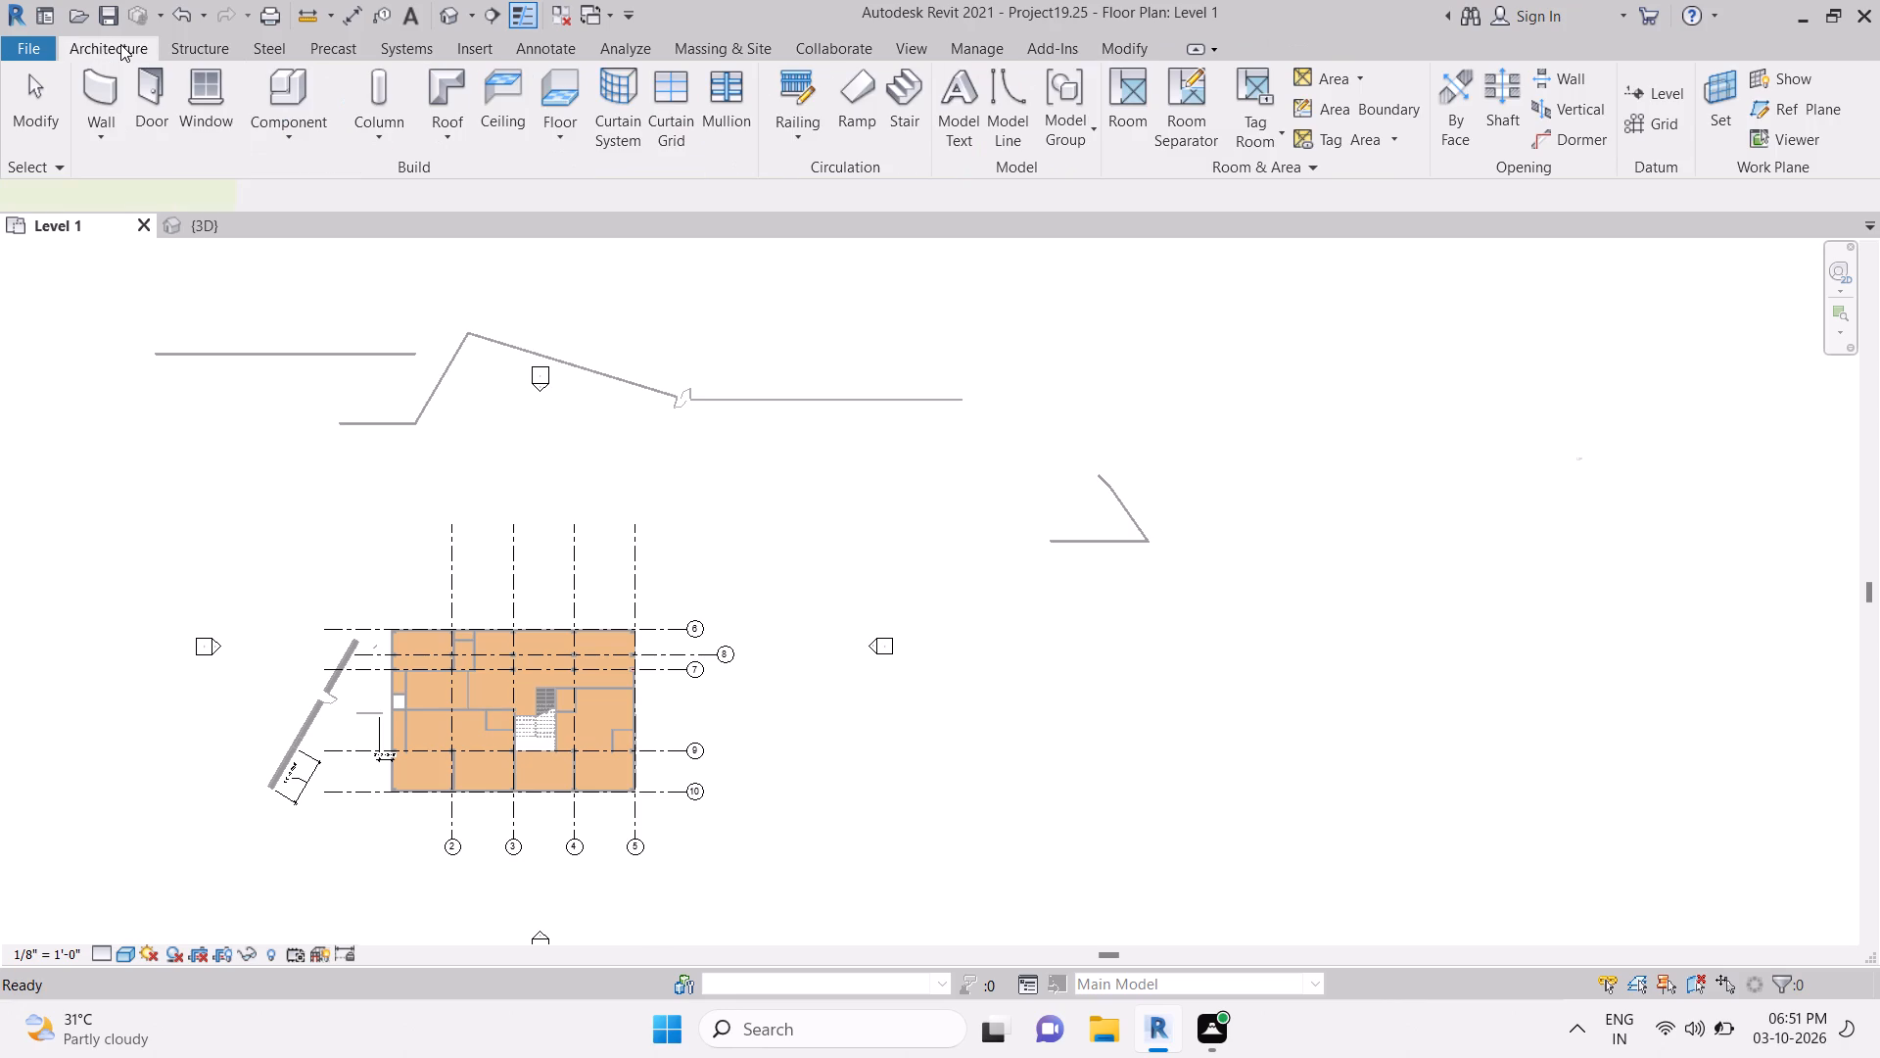
left_click(120, 45)
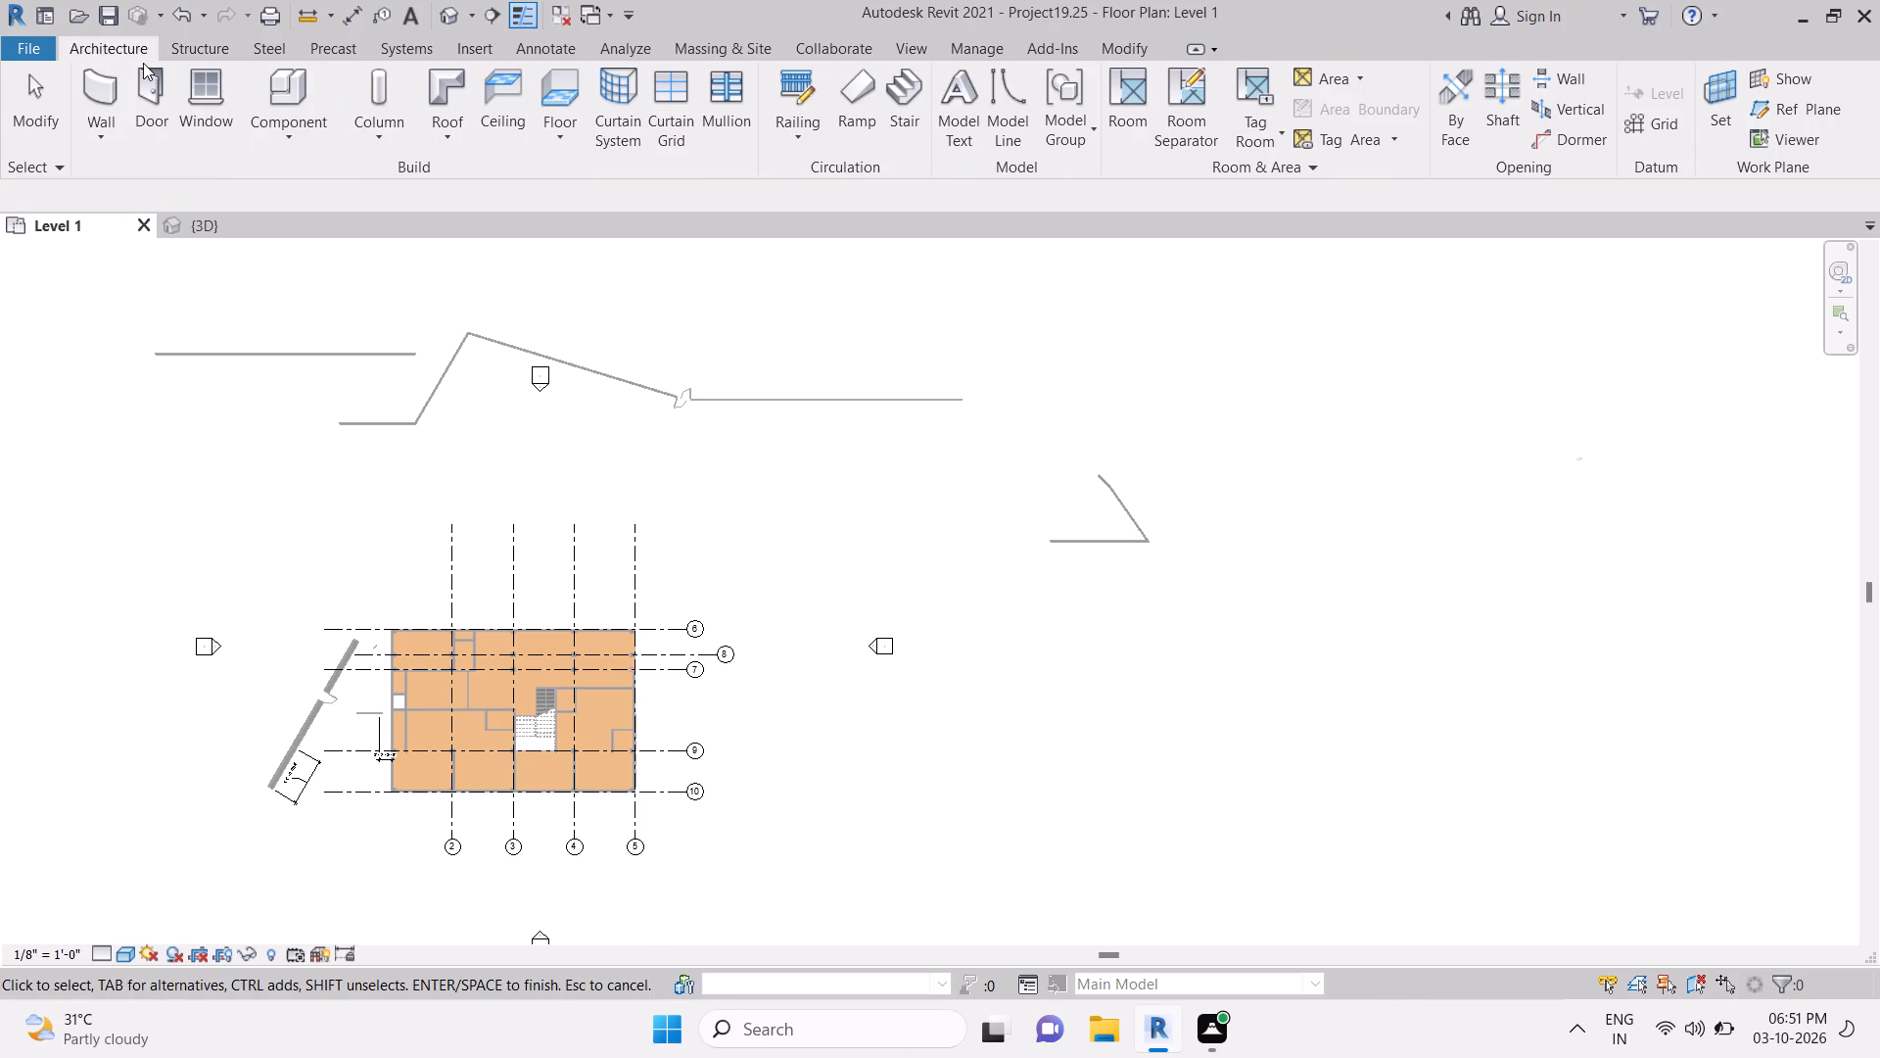
left_click(196, 89)
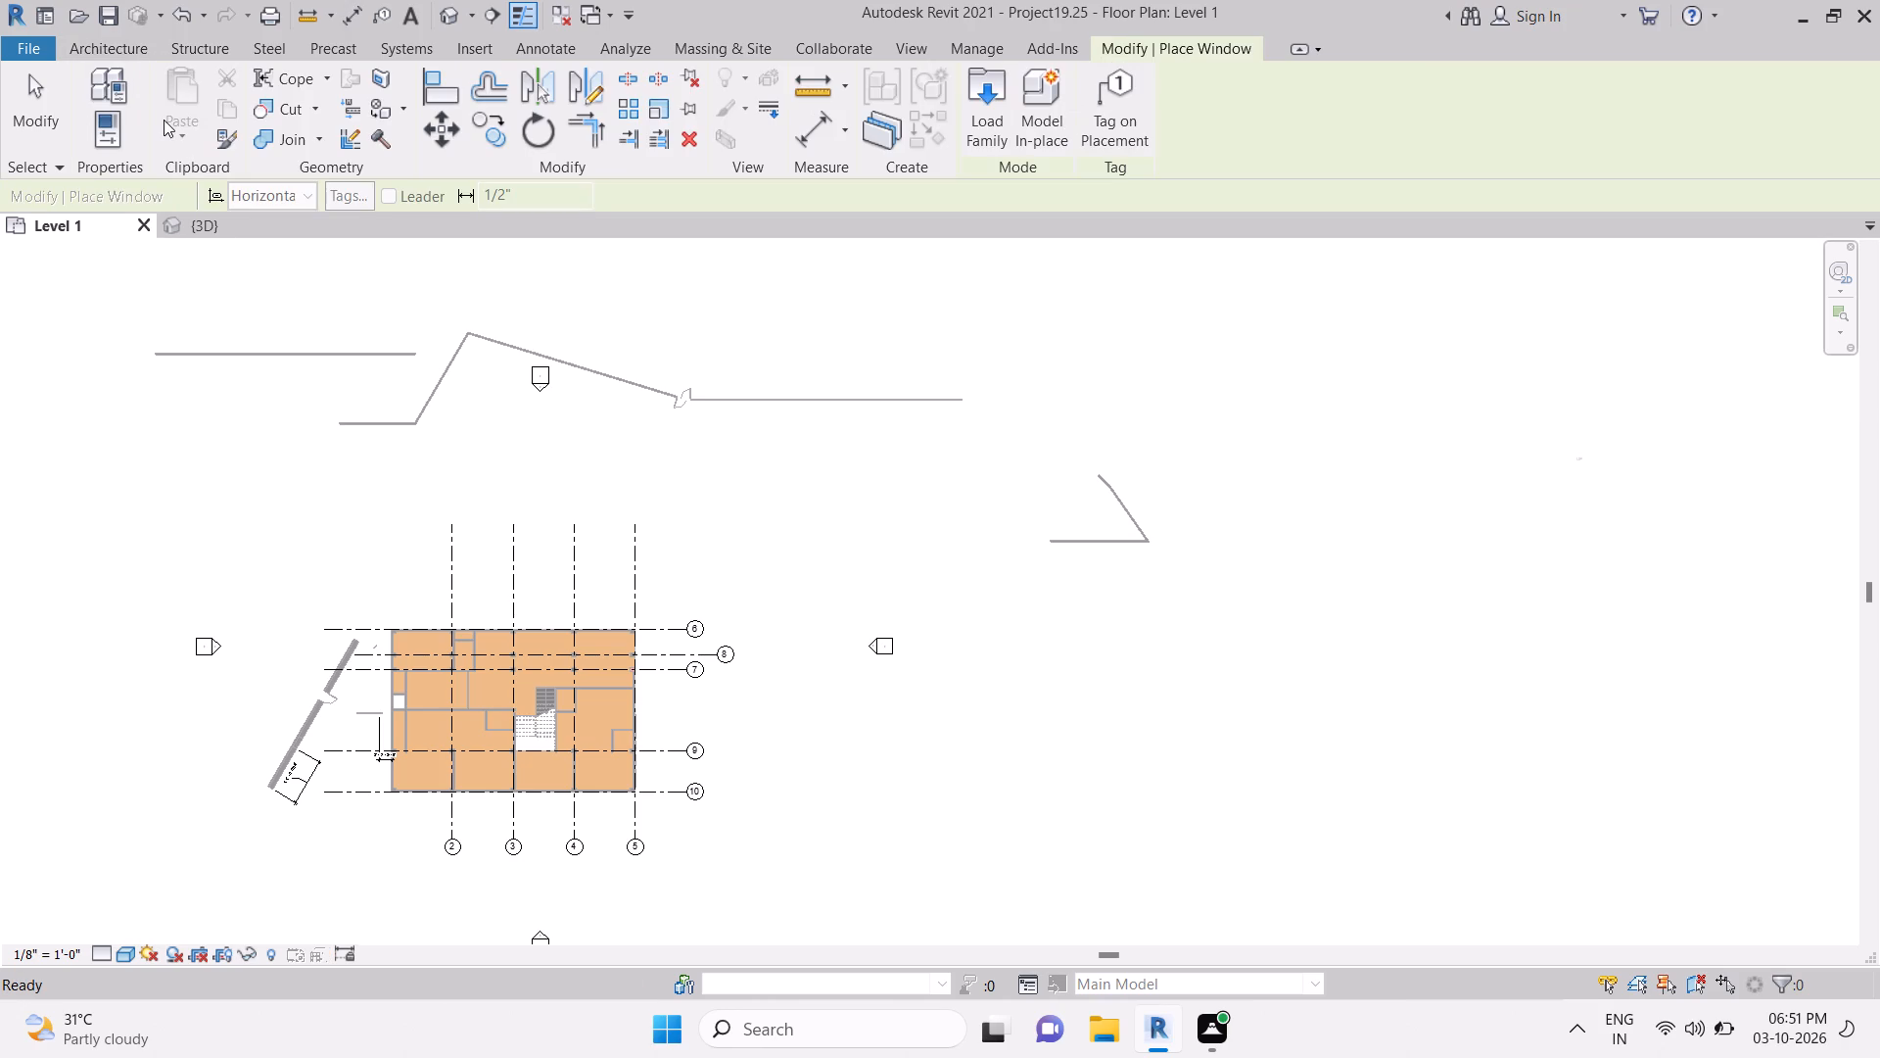
left_click(129, 56)
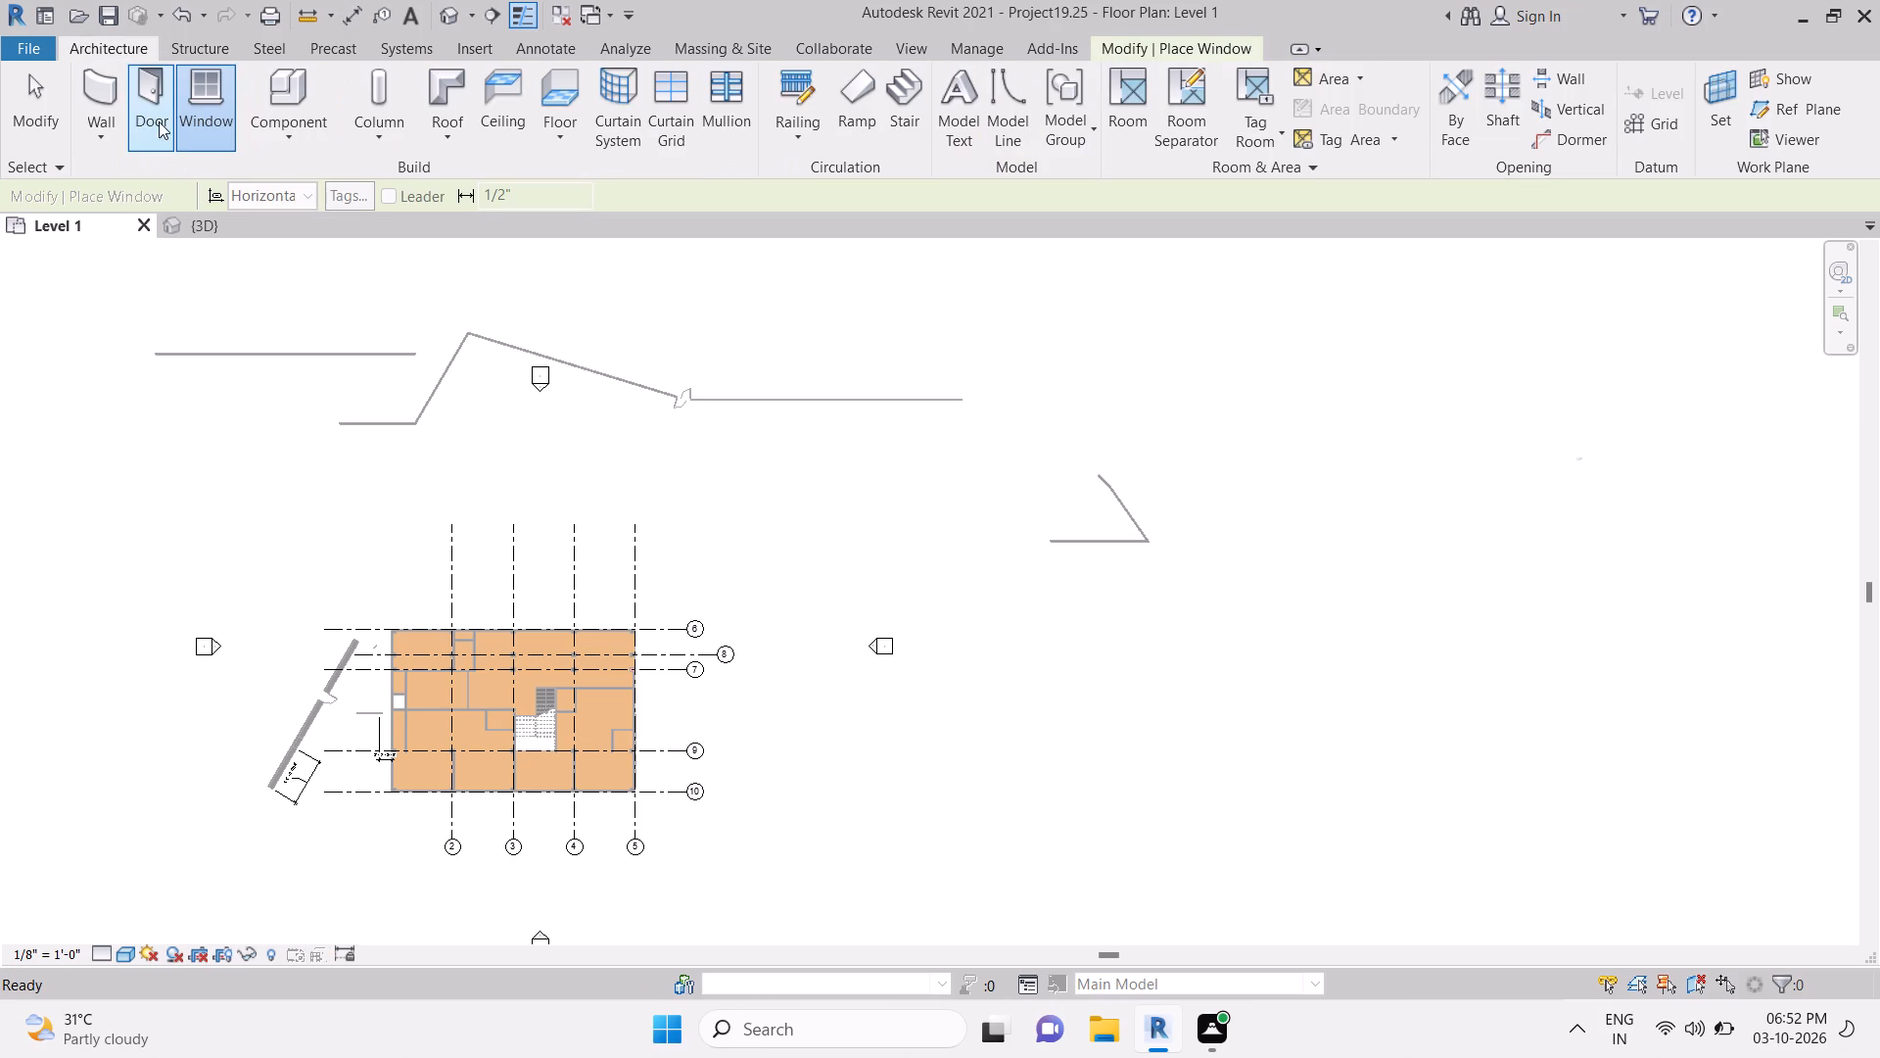
left_click(211, 112)
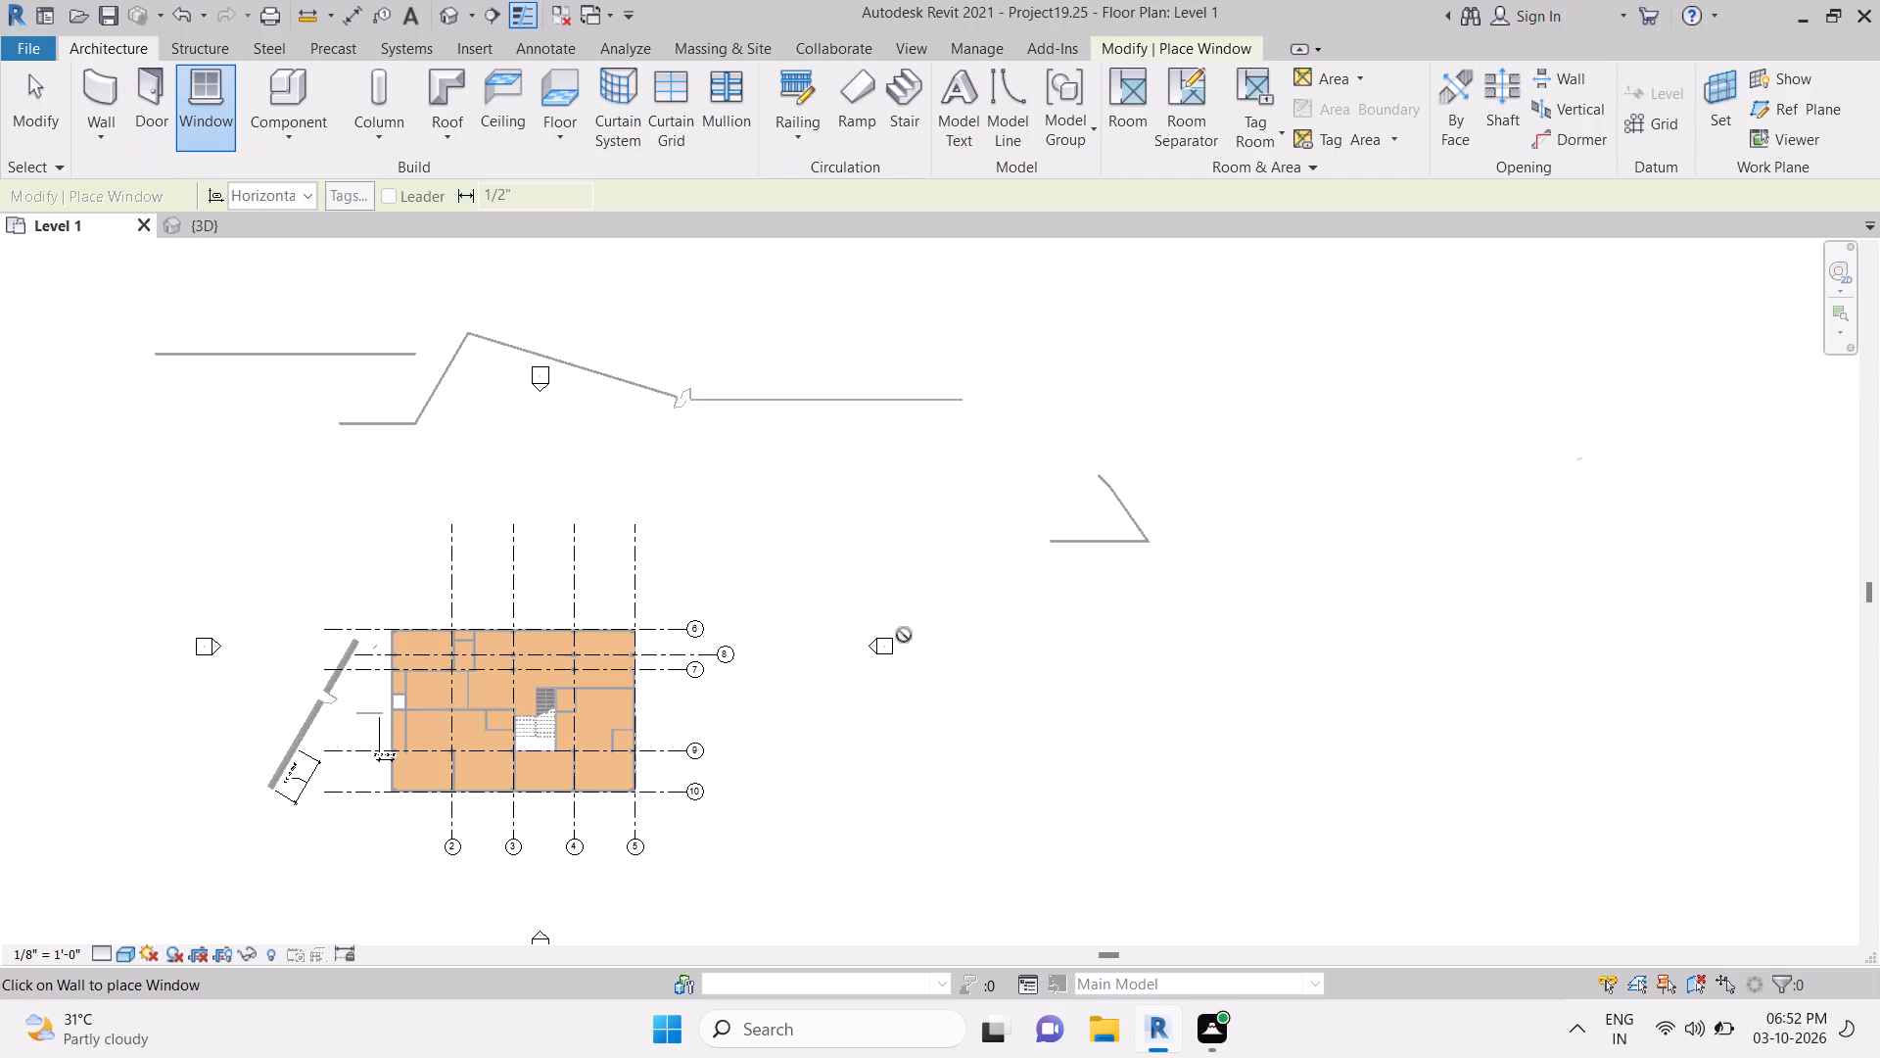
left_click(827, 395)
left_click(784, 392)
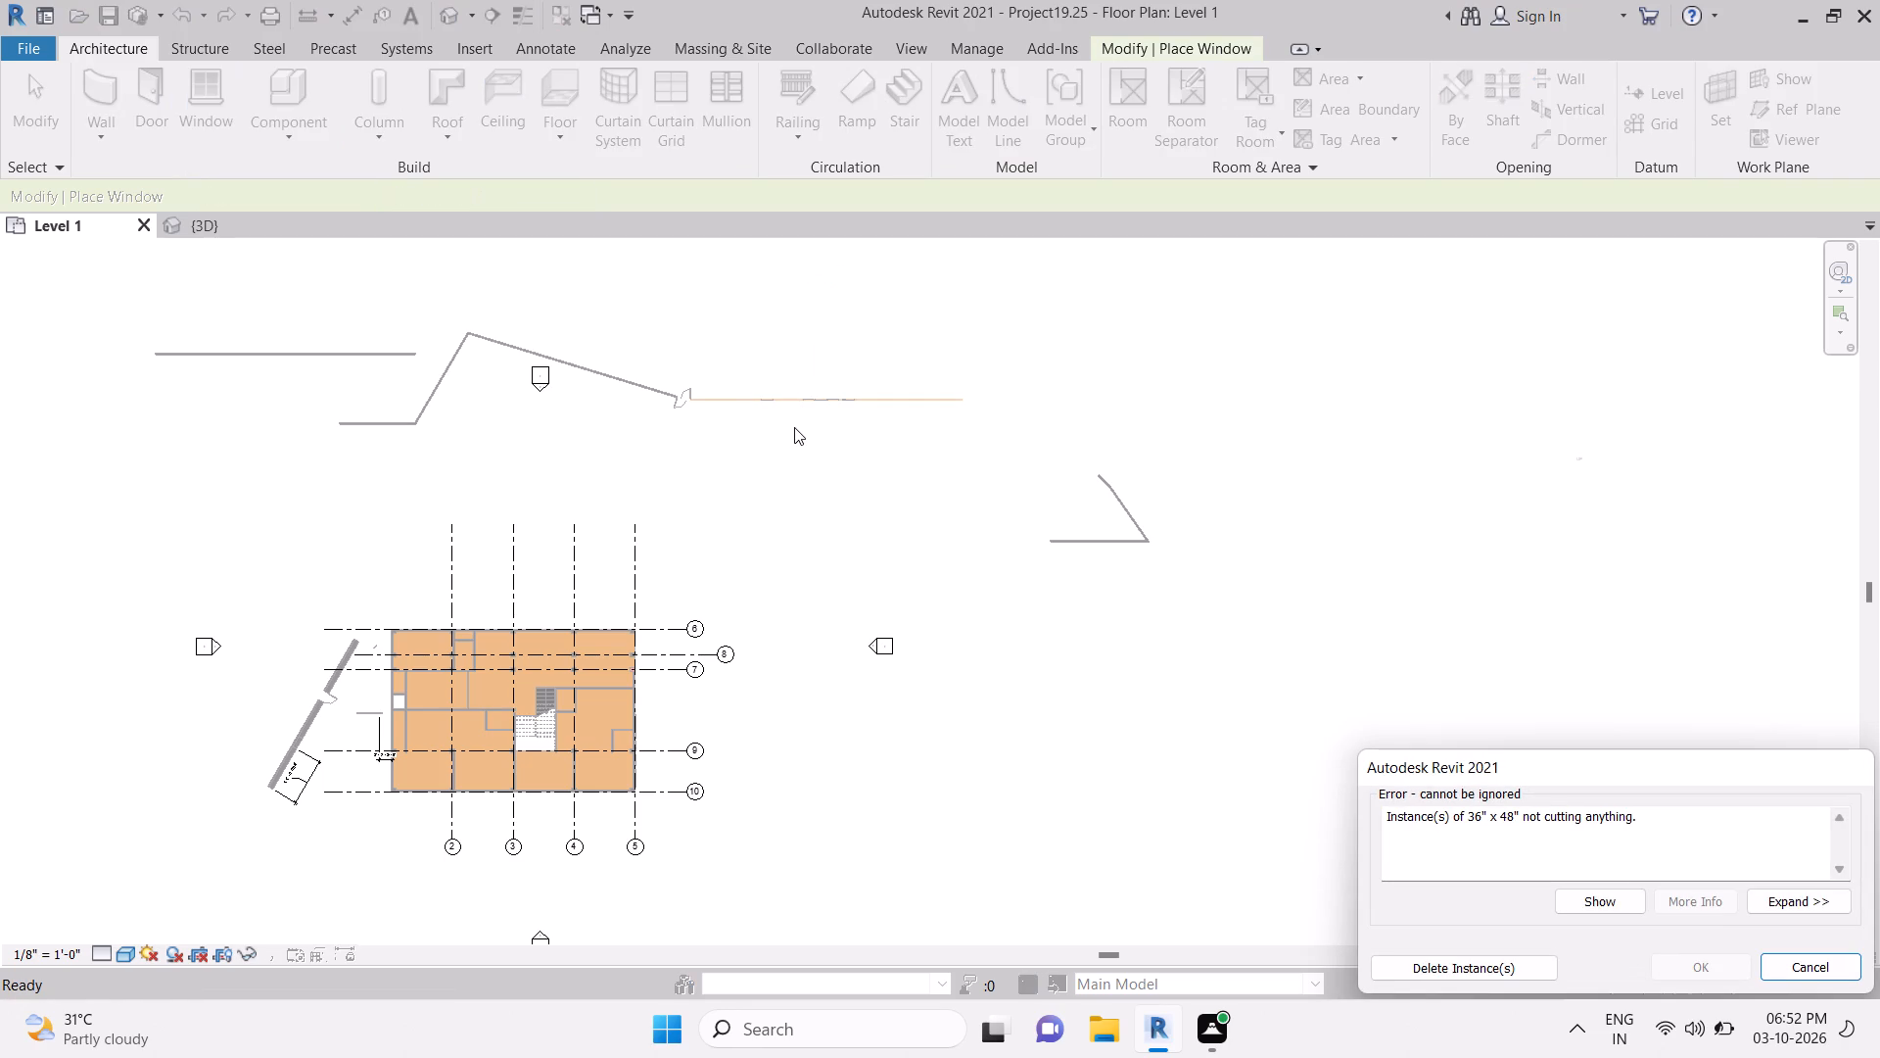
Show the elements behind the error and delete the 36" x 48" window instances that are not cutting anything.
left_click(1594, 900)
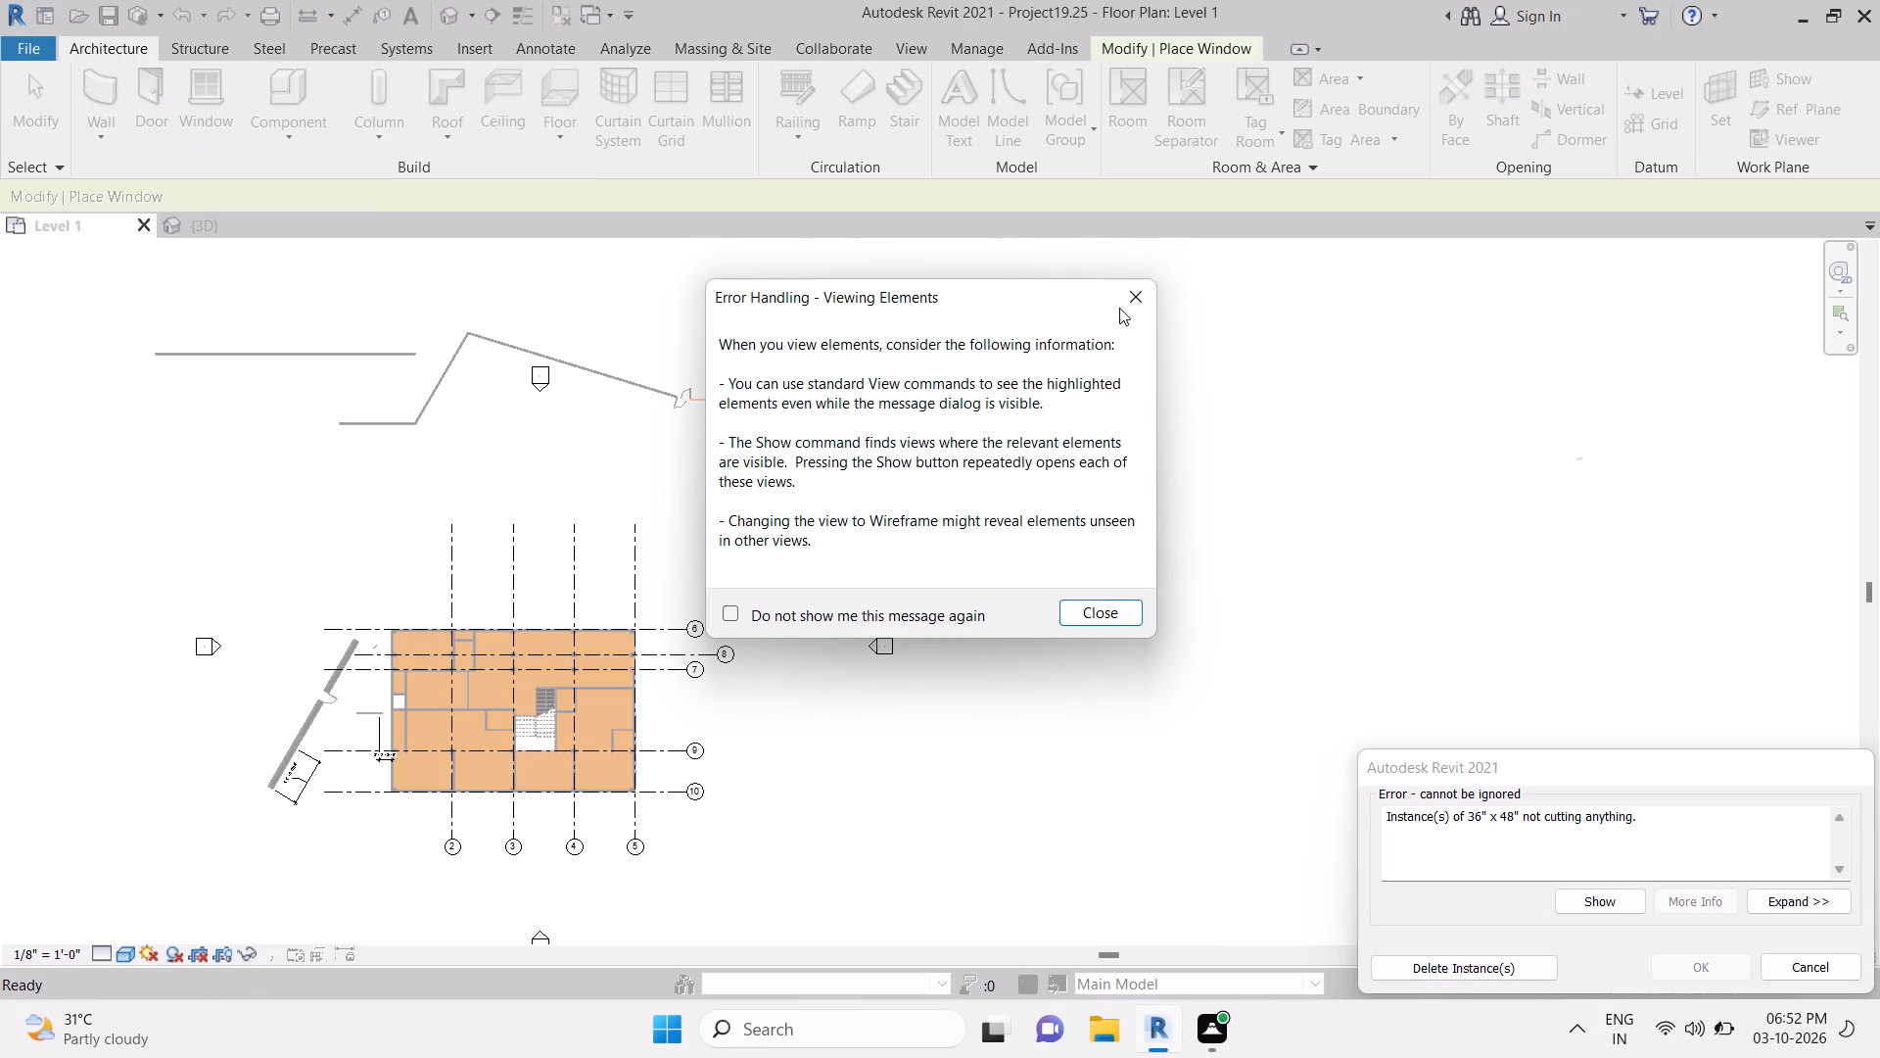
left_click(1089, 623)
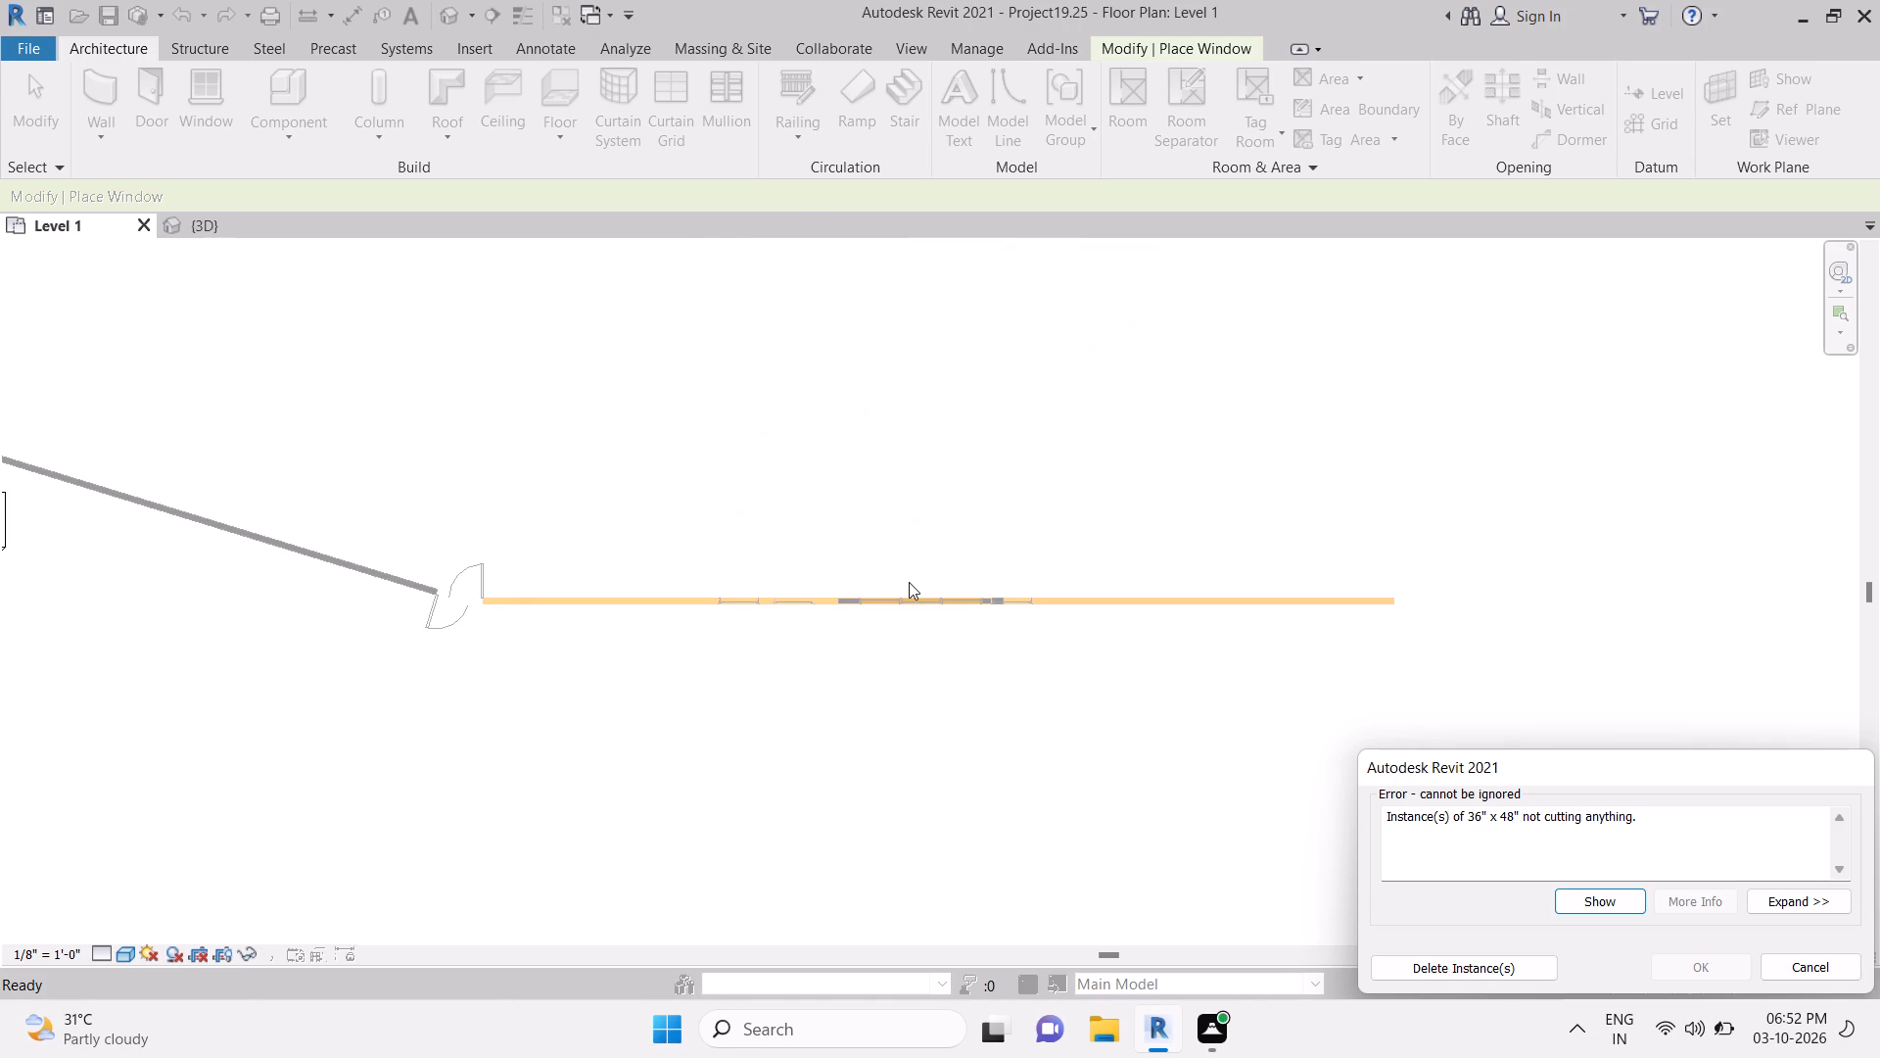
left_click(909, 598)
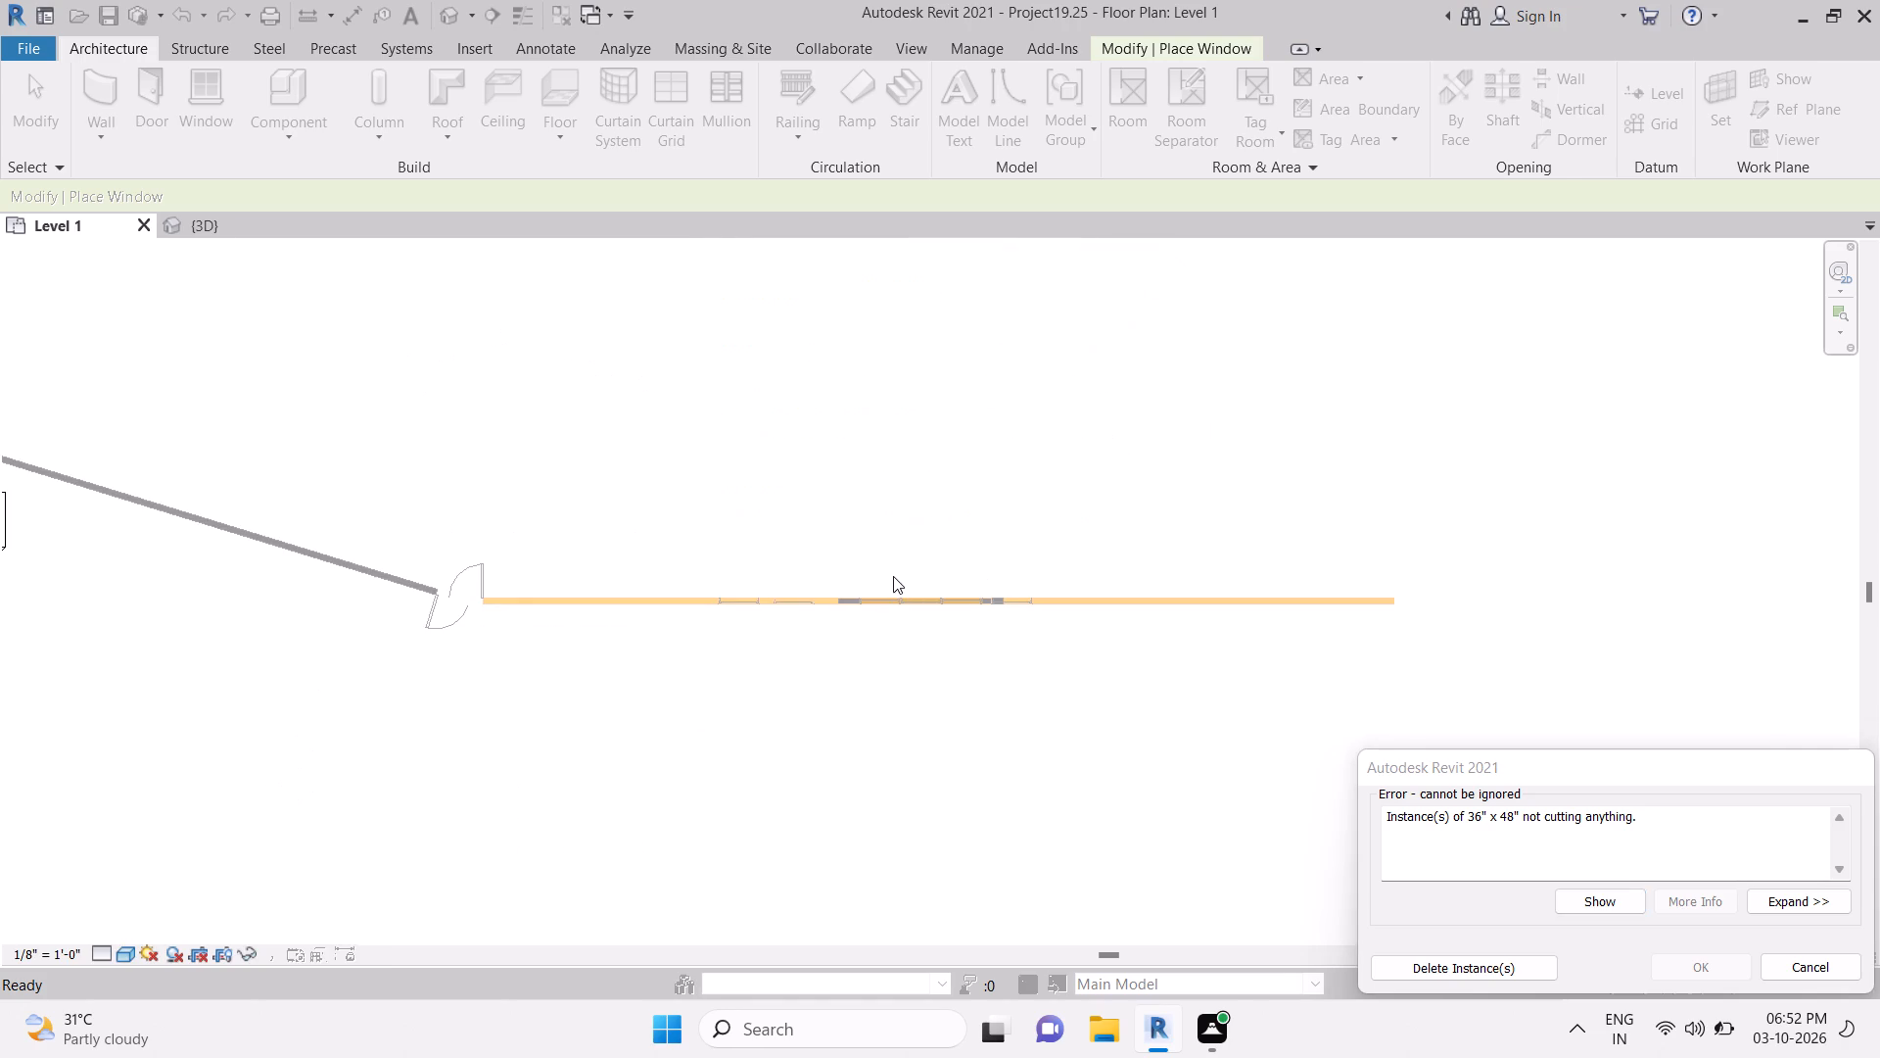
left_click_drag(893, 576, 912, 556)
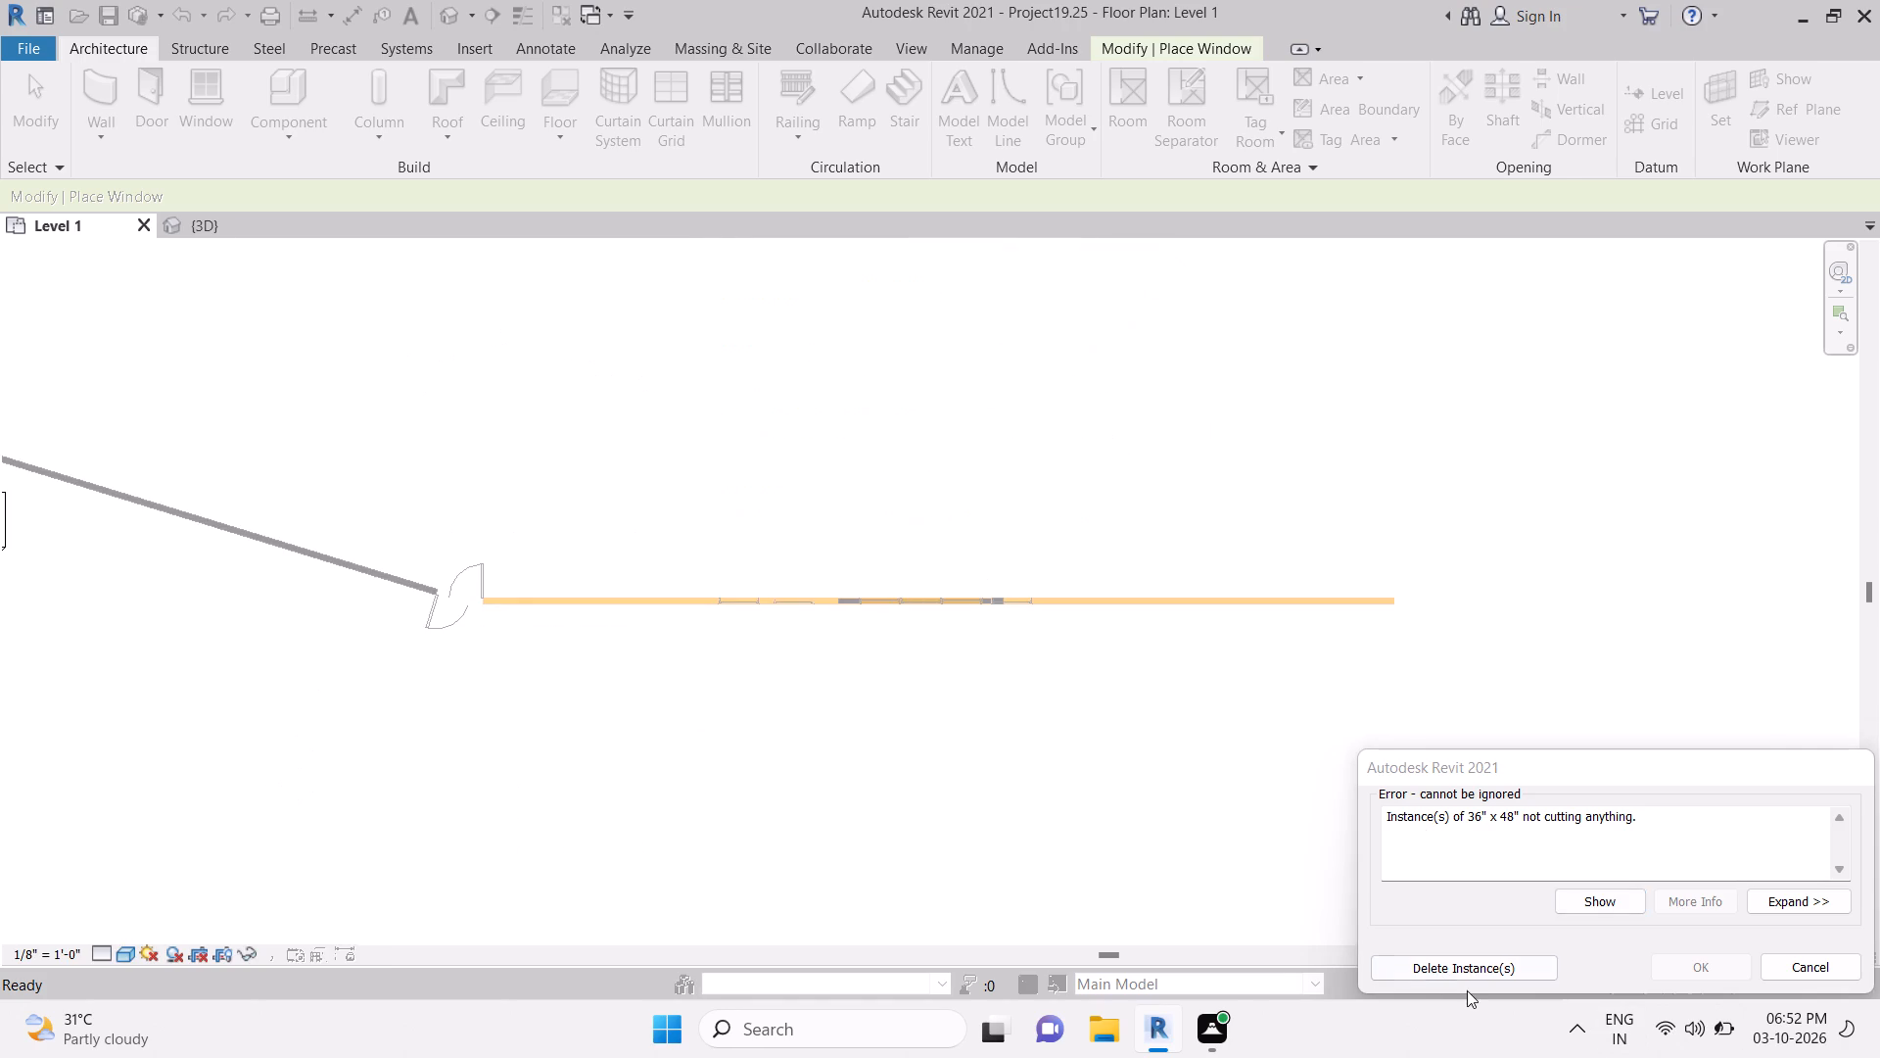
left_click(1469, 967)
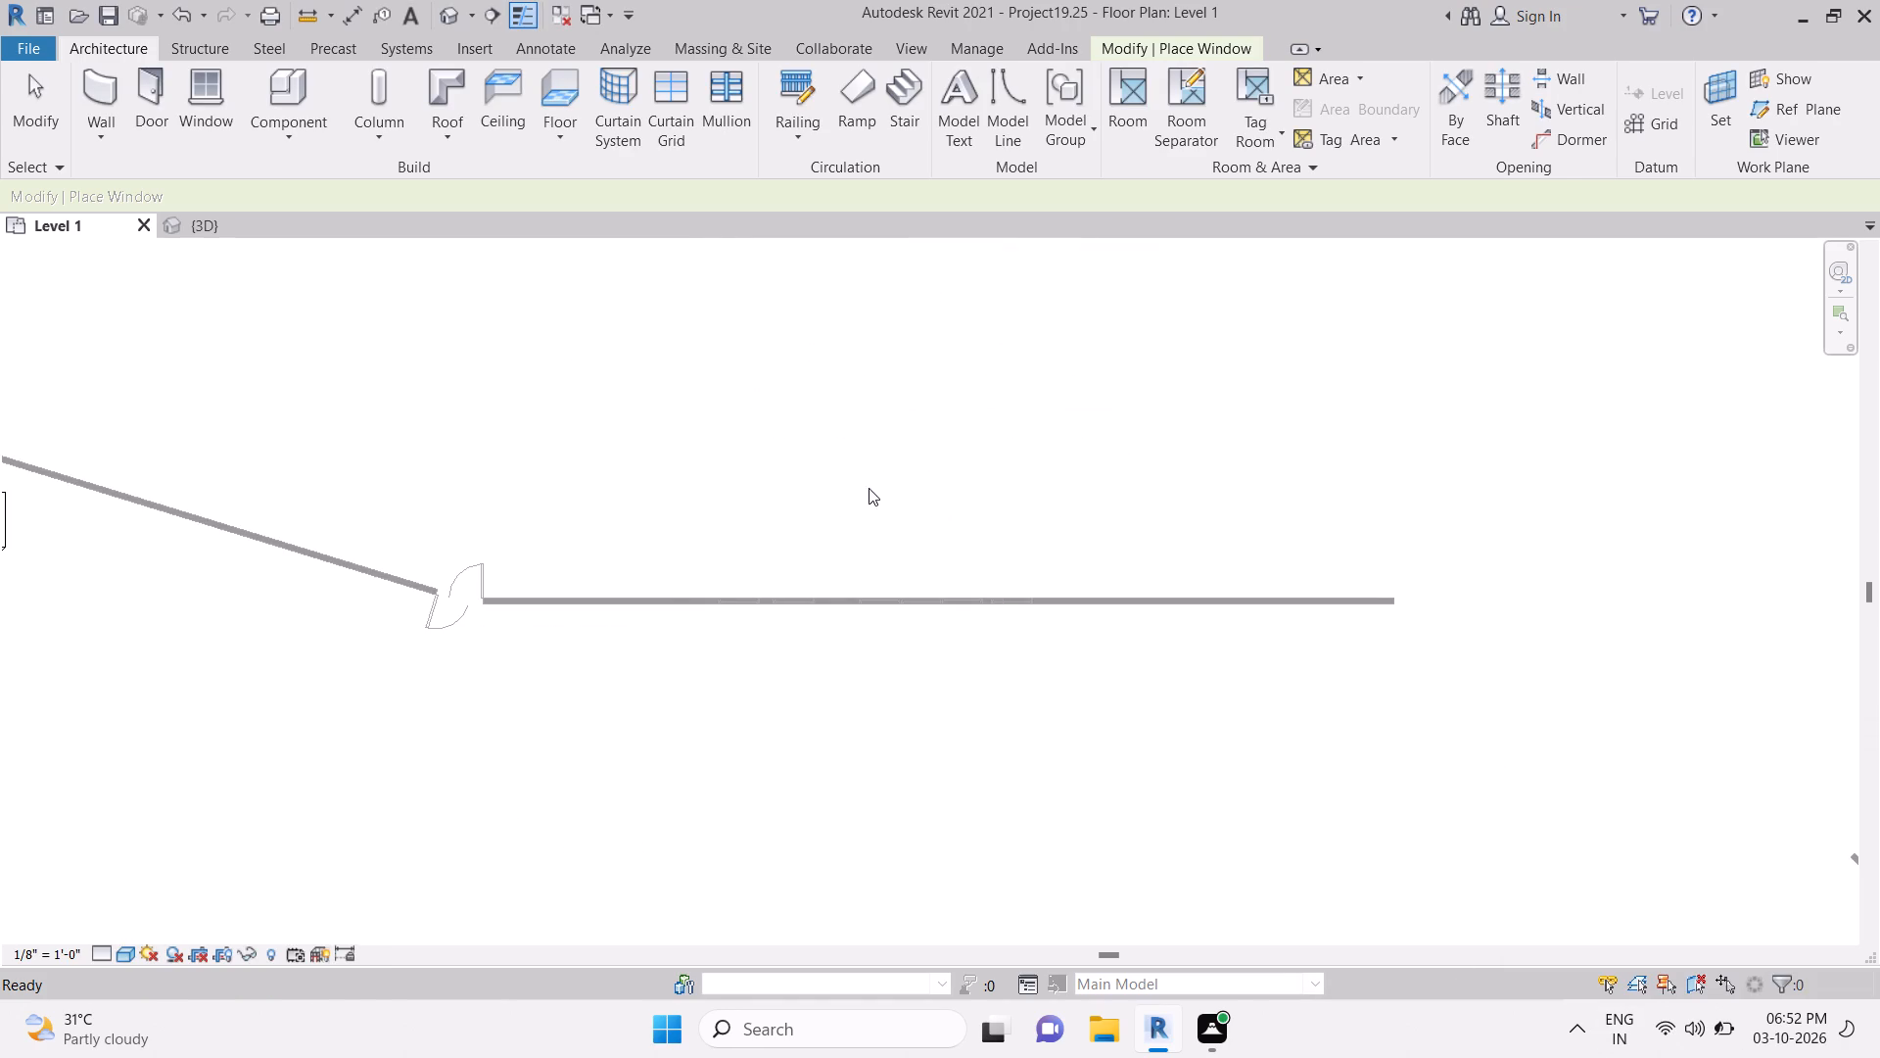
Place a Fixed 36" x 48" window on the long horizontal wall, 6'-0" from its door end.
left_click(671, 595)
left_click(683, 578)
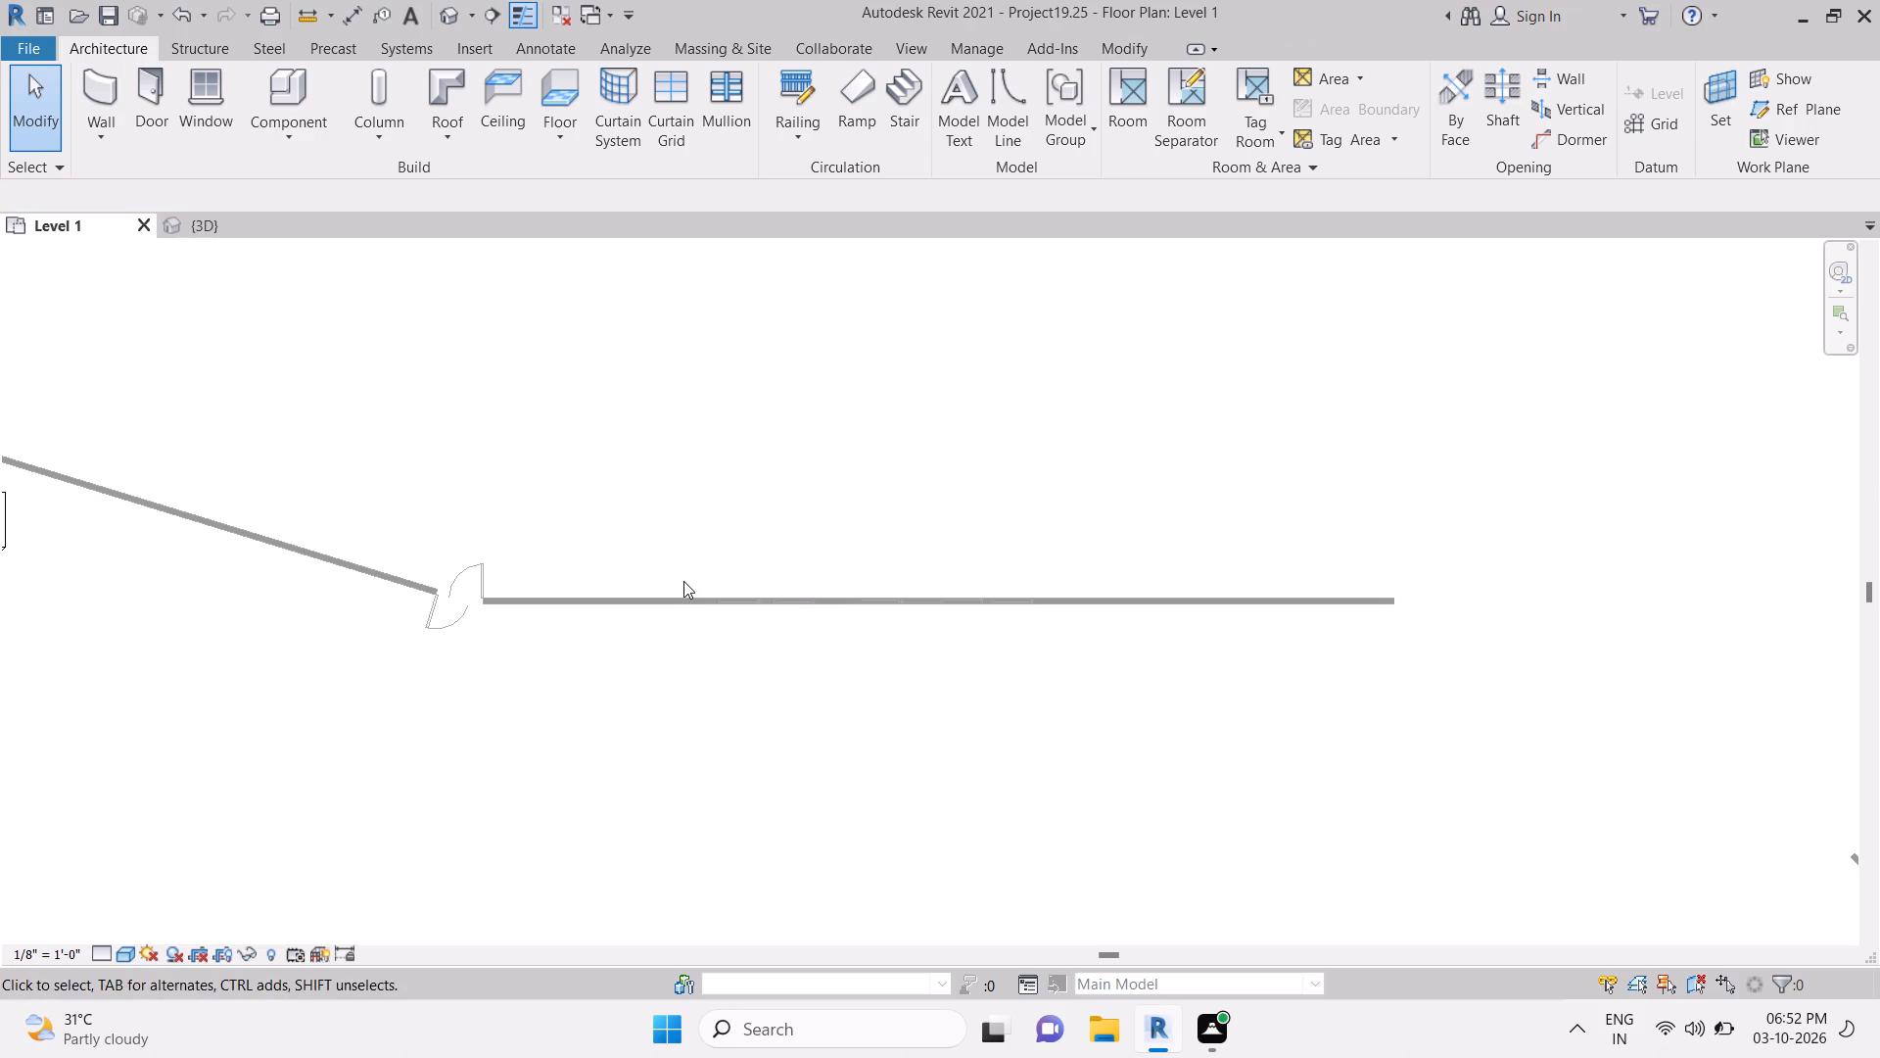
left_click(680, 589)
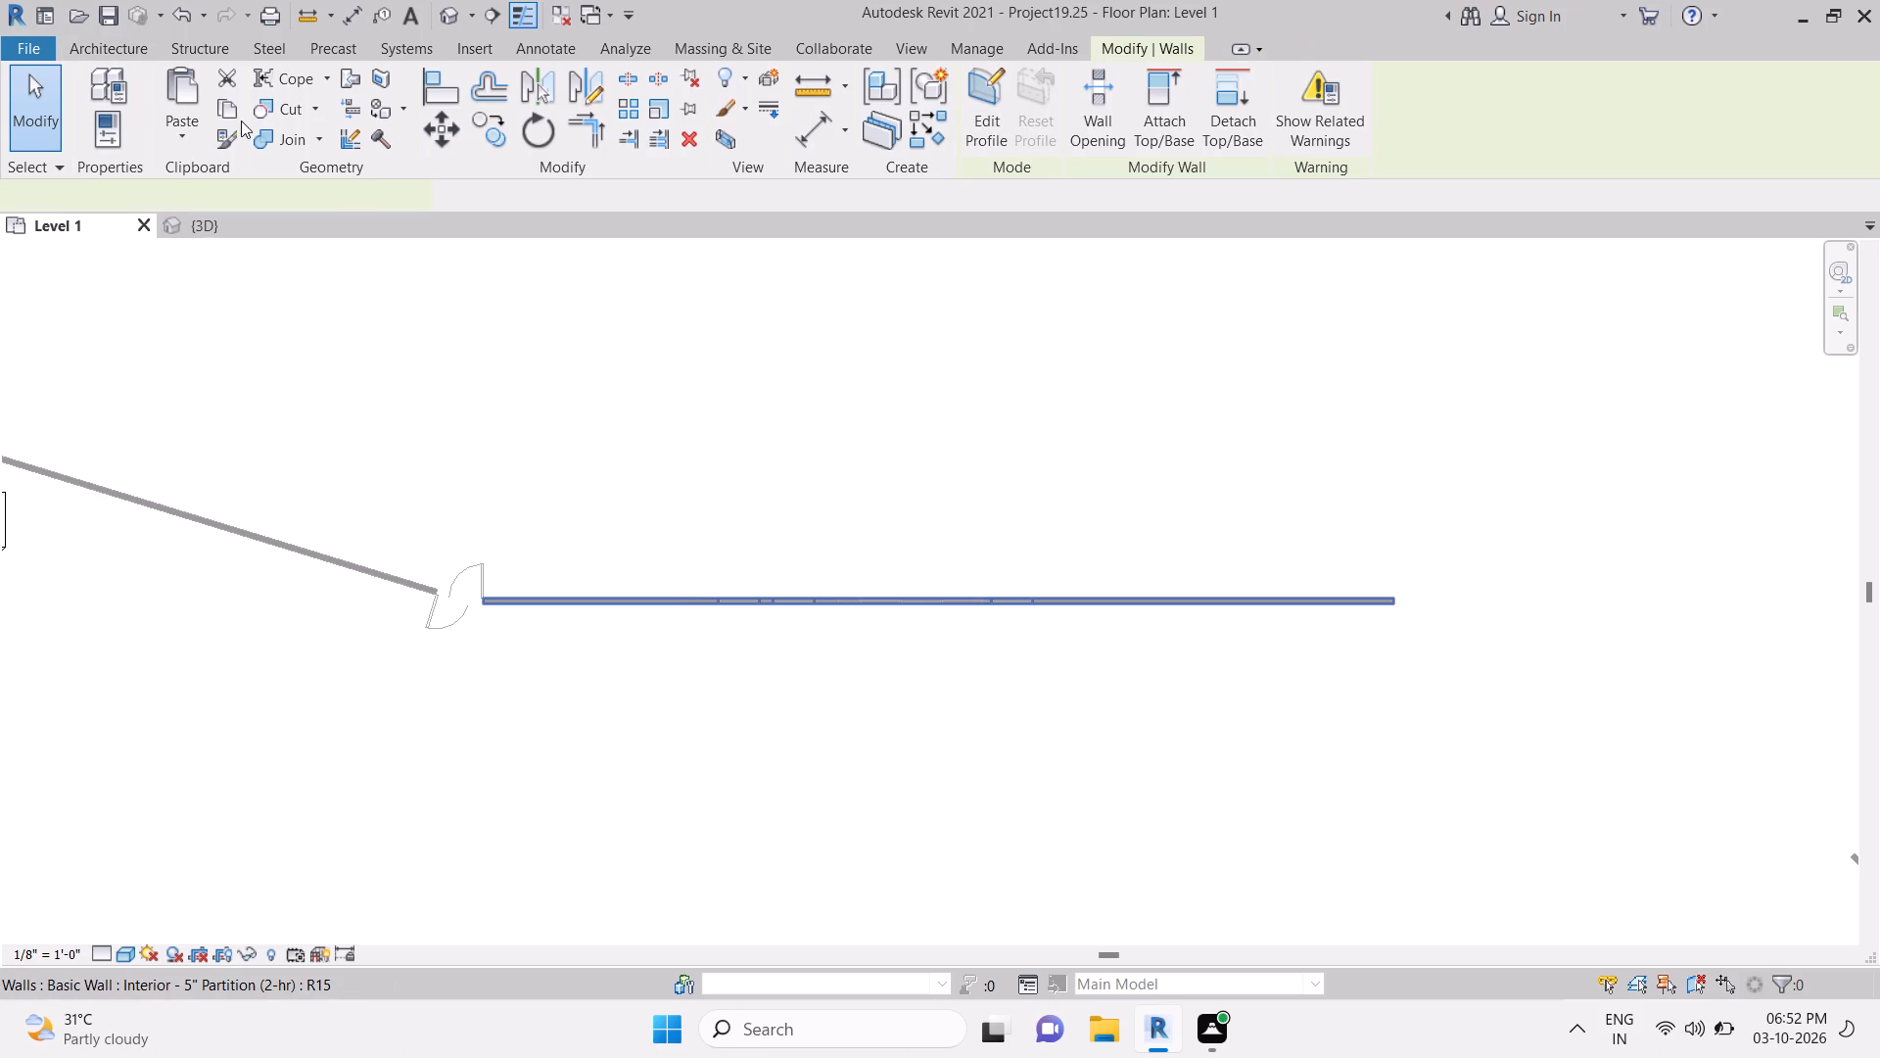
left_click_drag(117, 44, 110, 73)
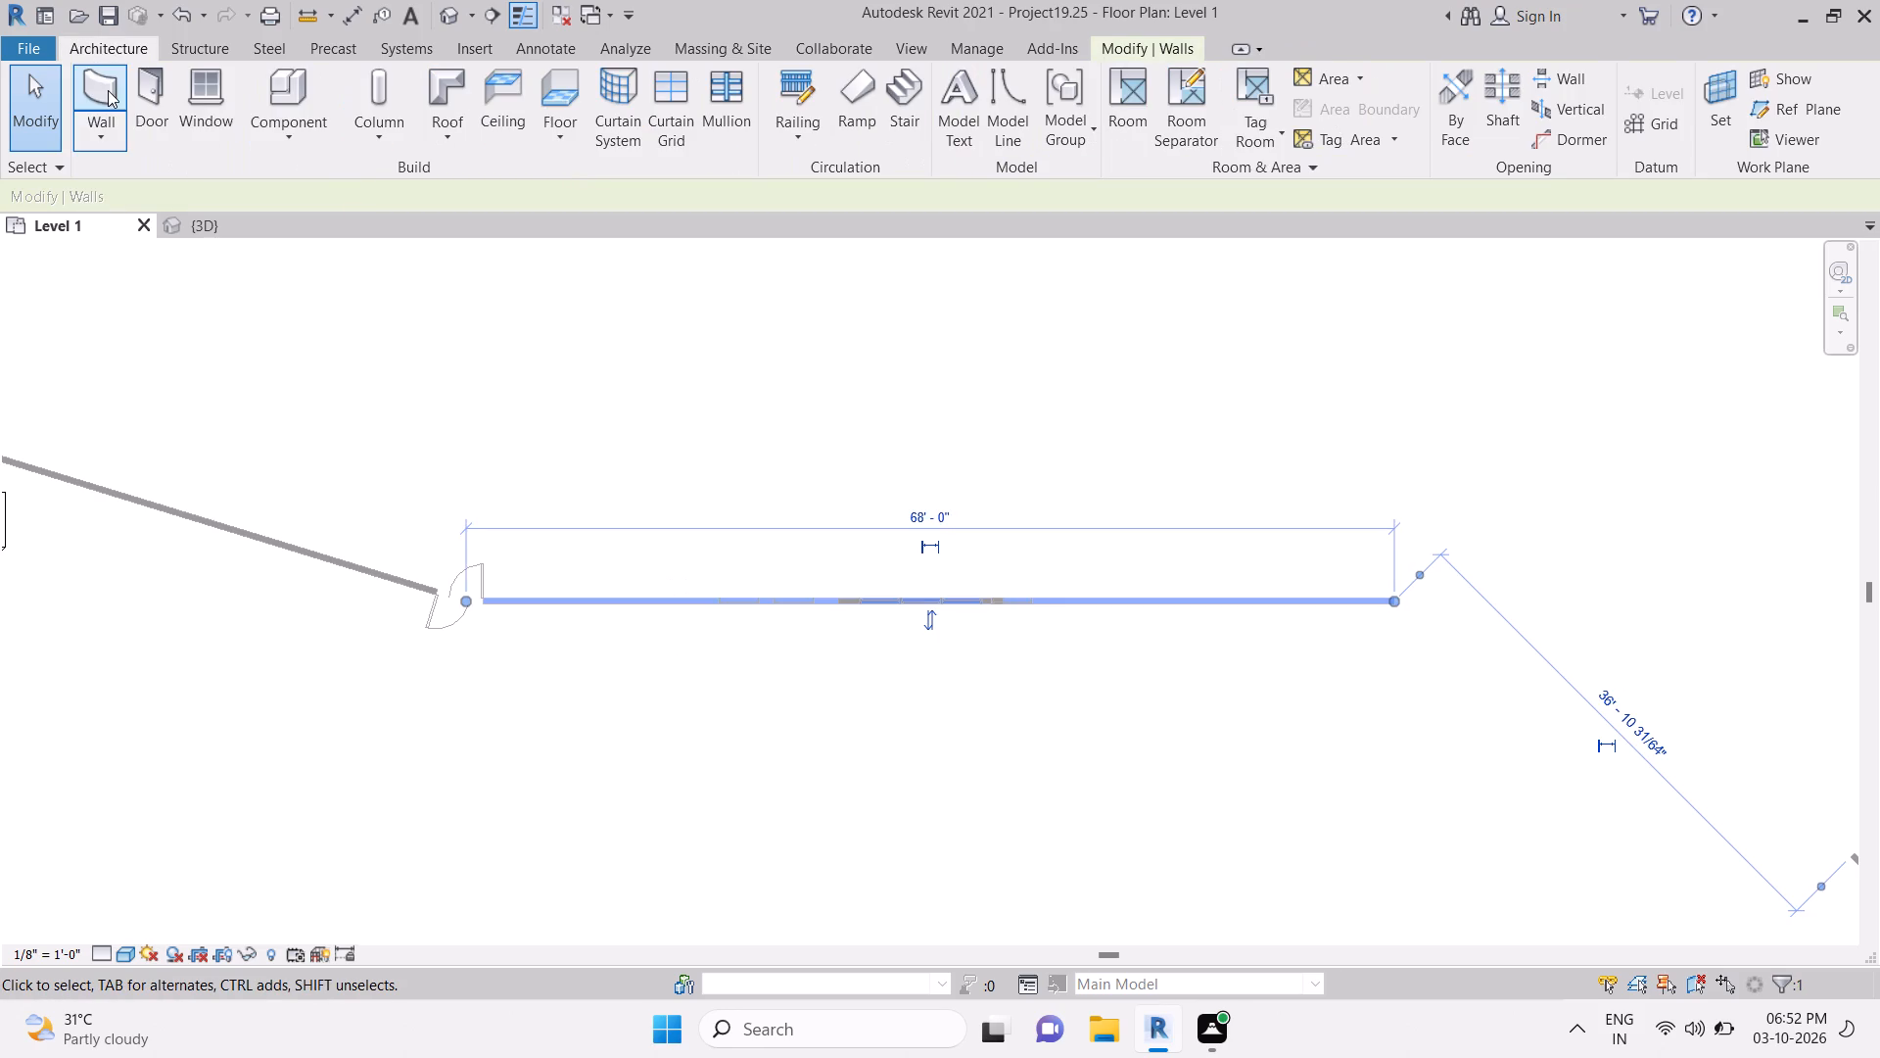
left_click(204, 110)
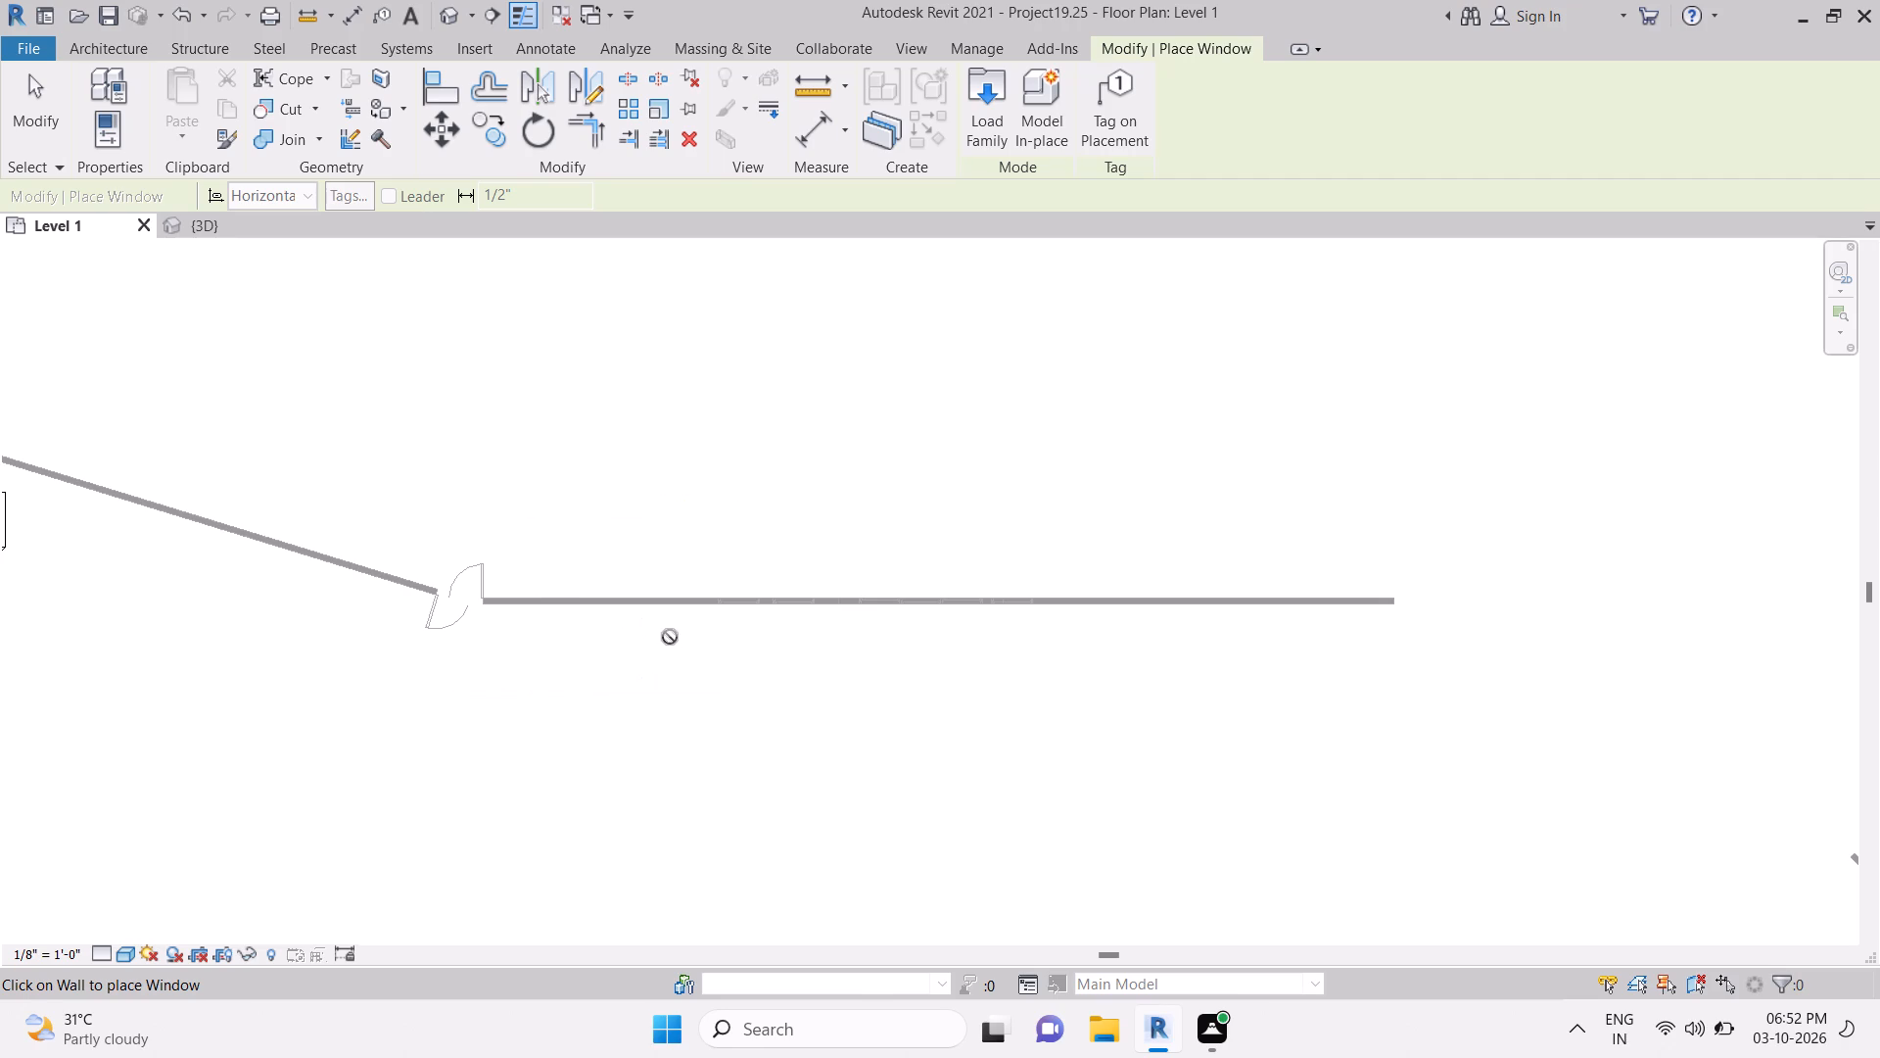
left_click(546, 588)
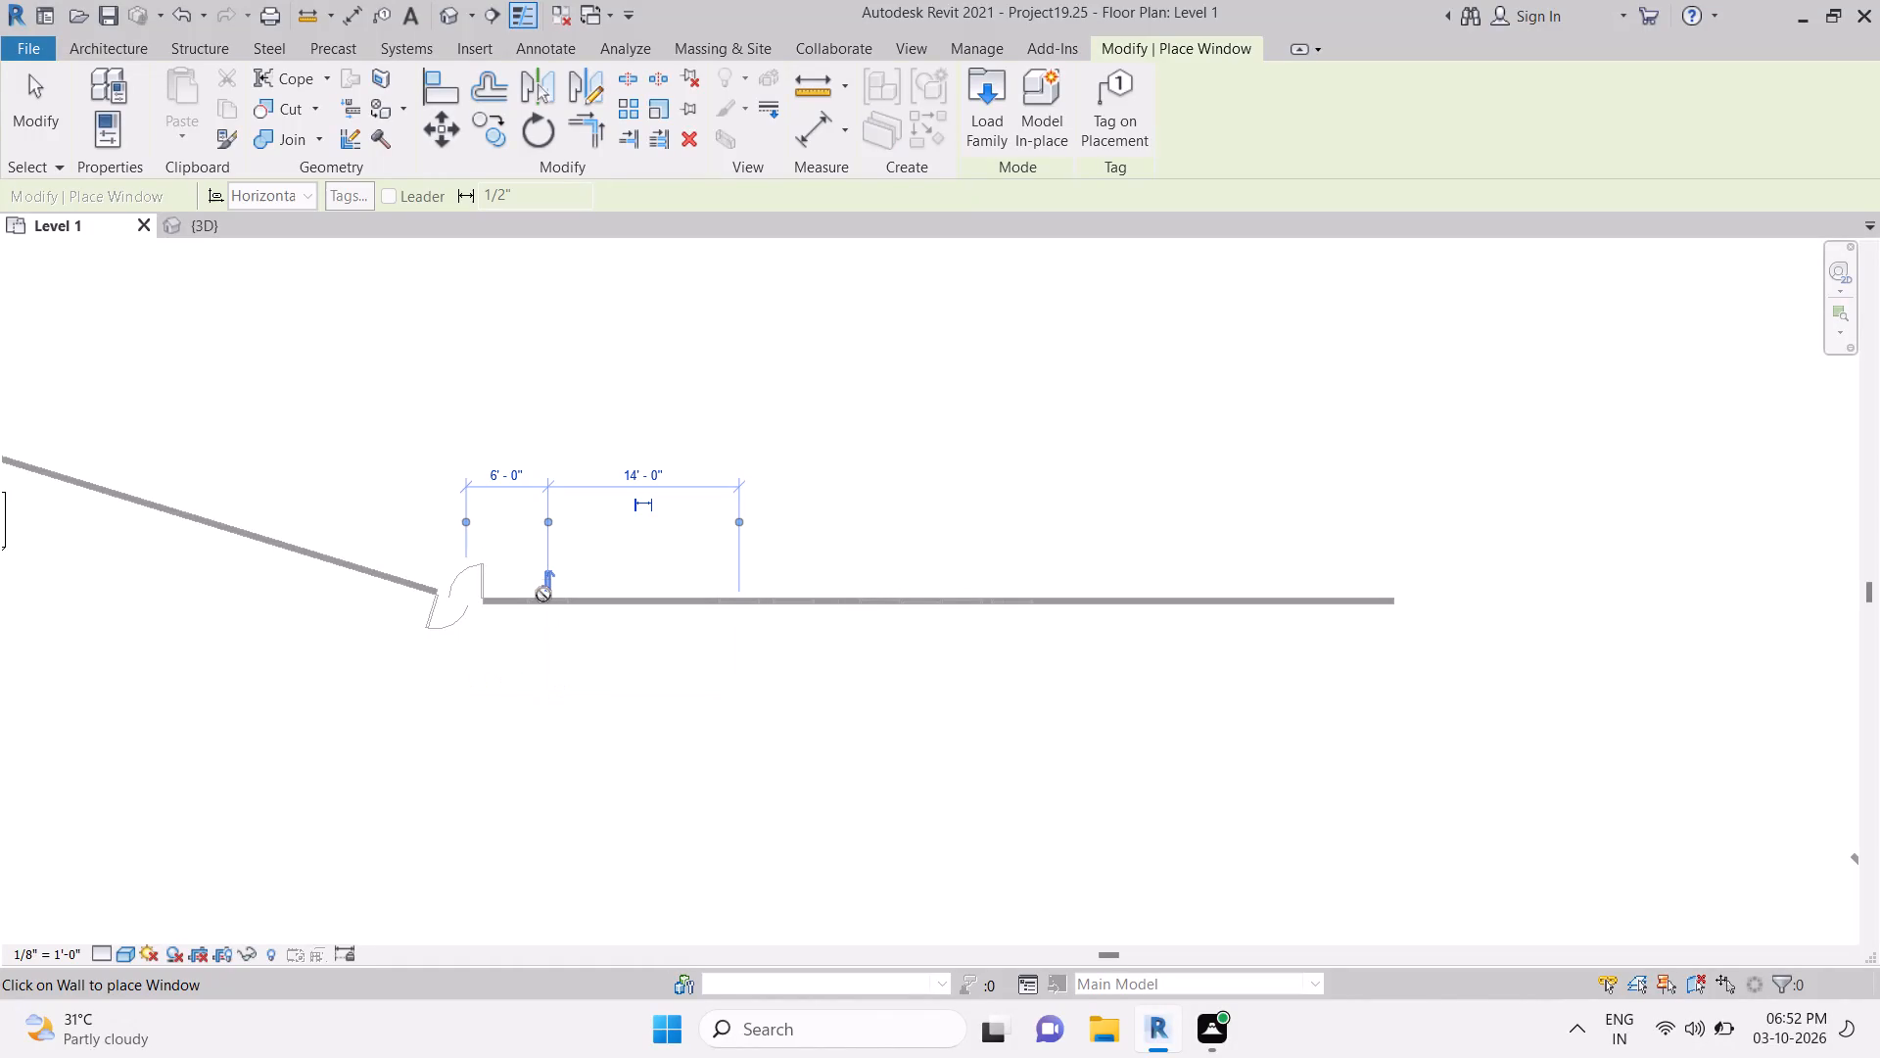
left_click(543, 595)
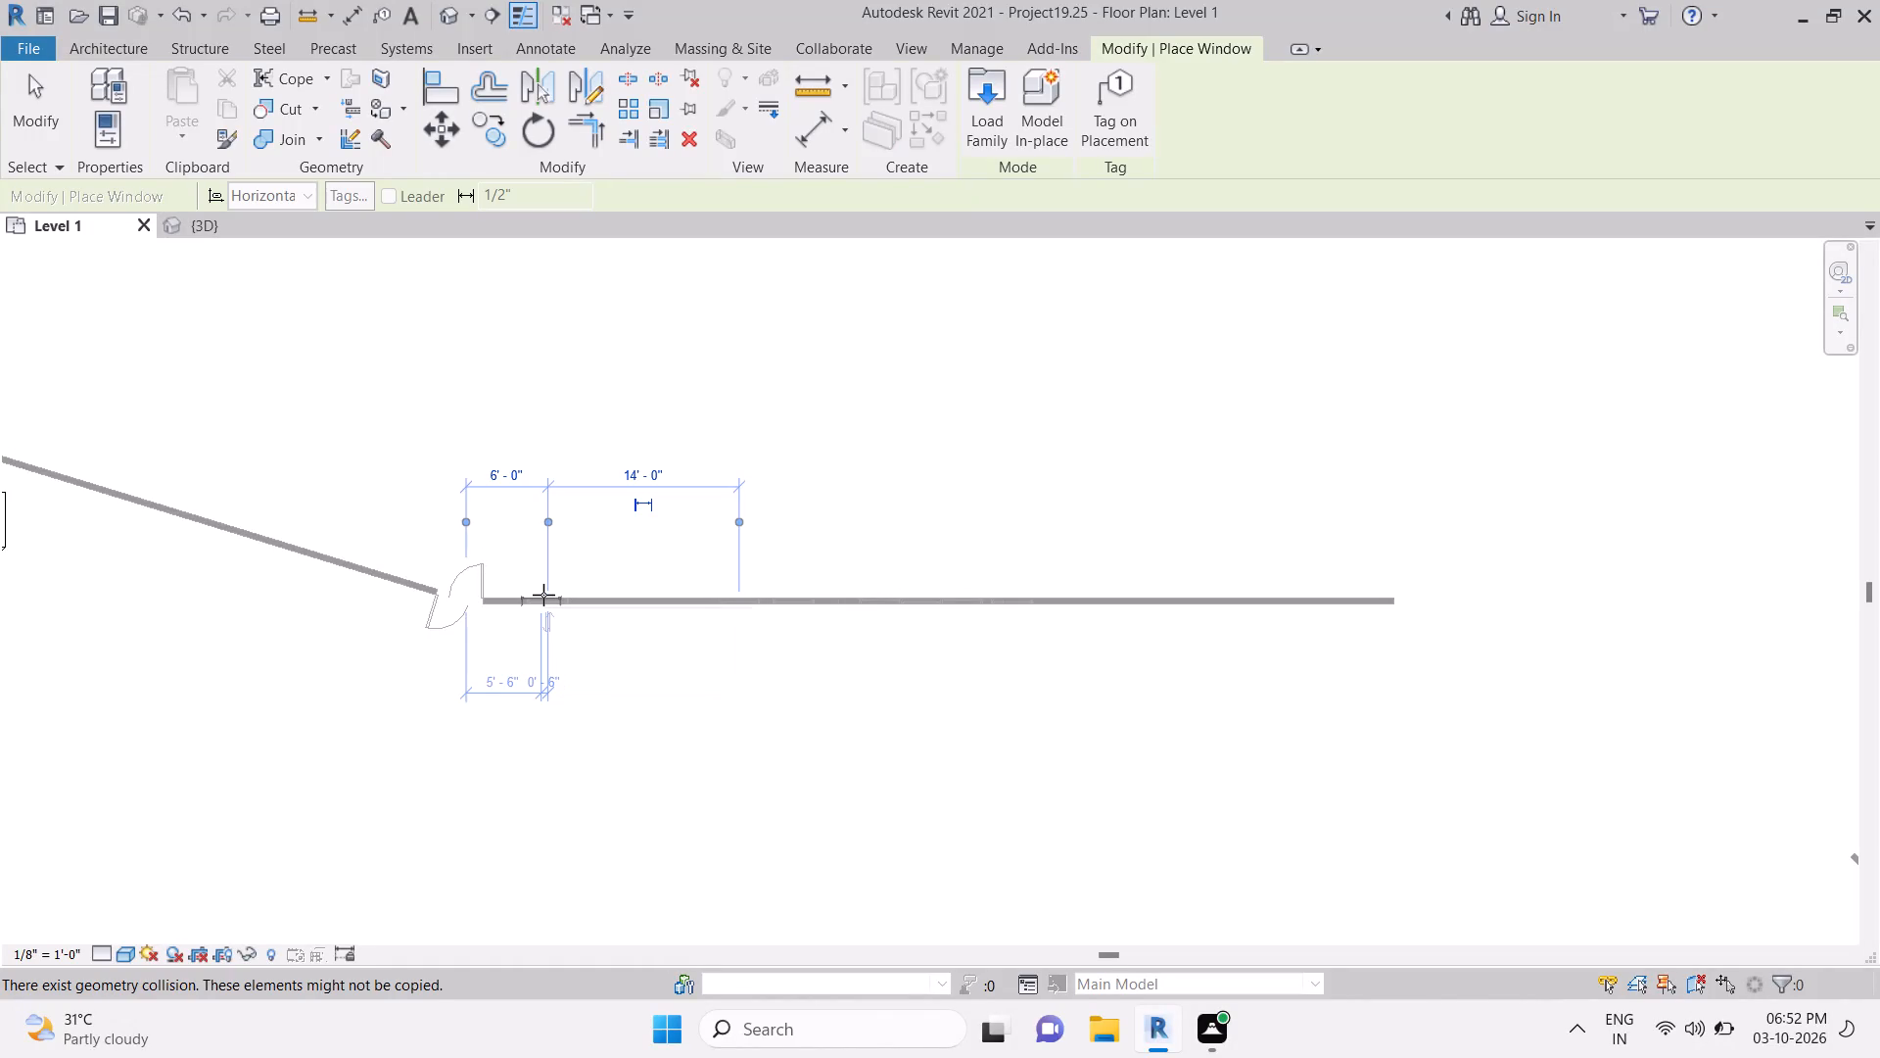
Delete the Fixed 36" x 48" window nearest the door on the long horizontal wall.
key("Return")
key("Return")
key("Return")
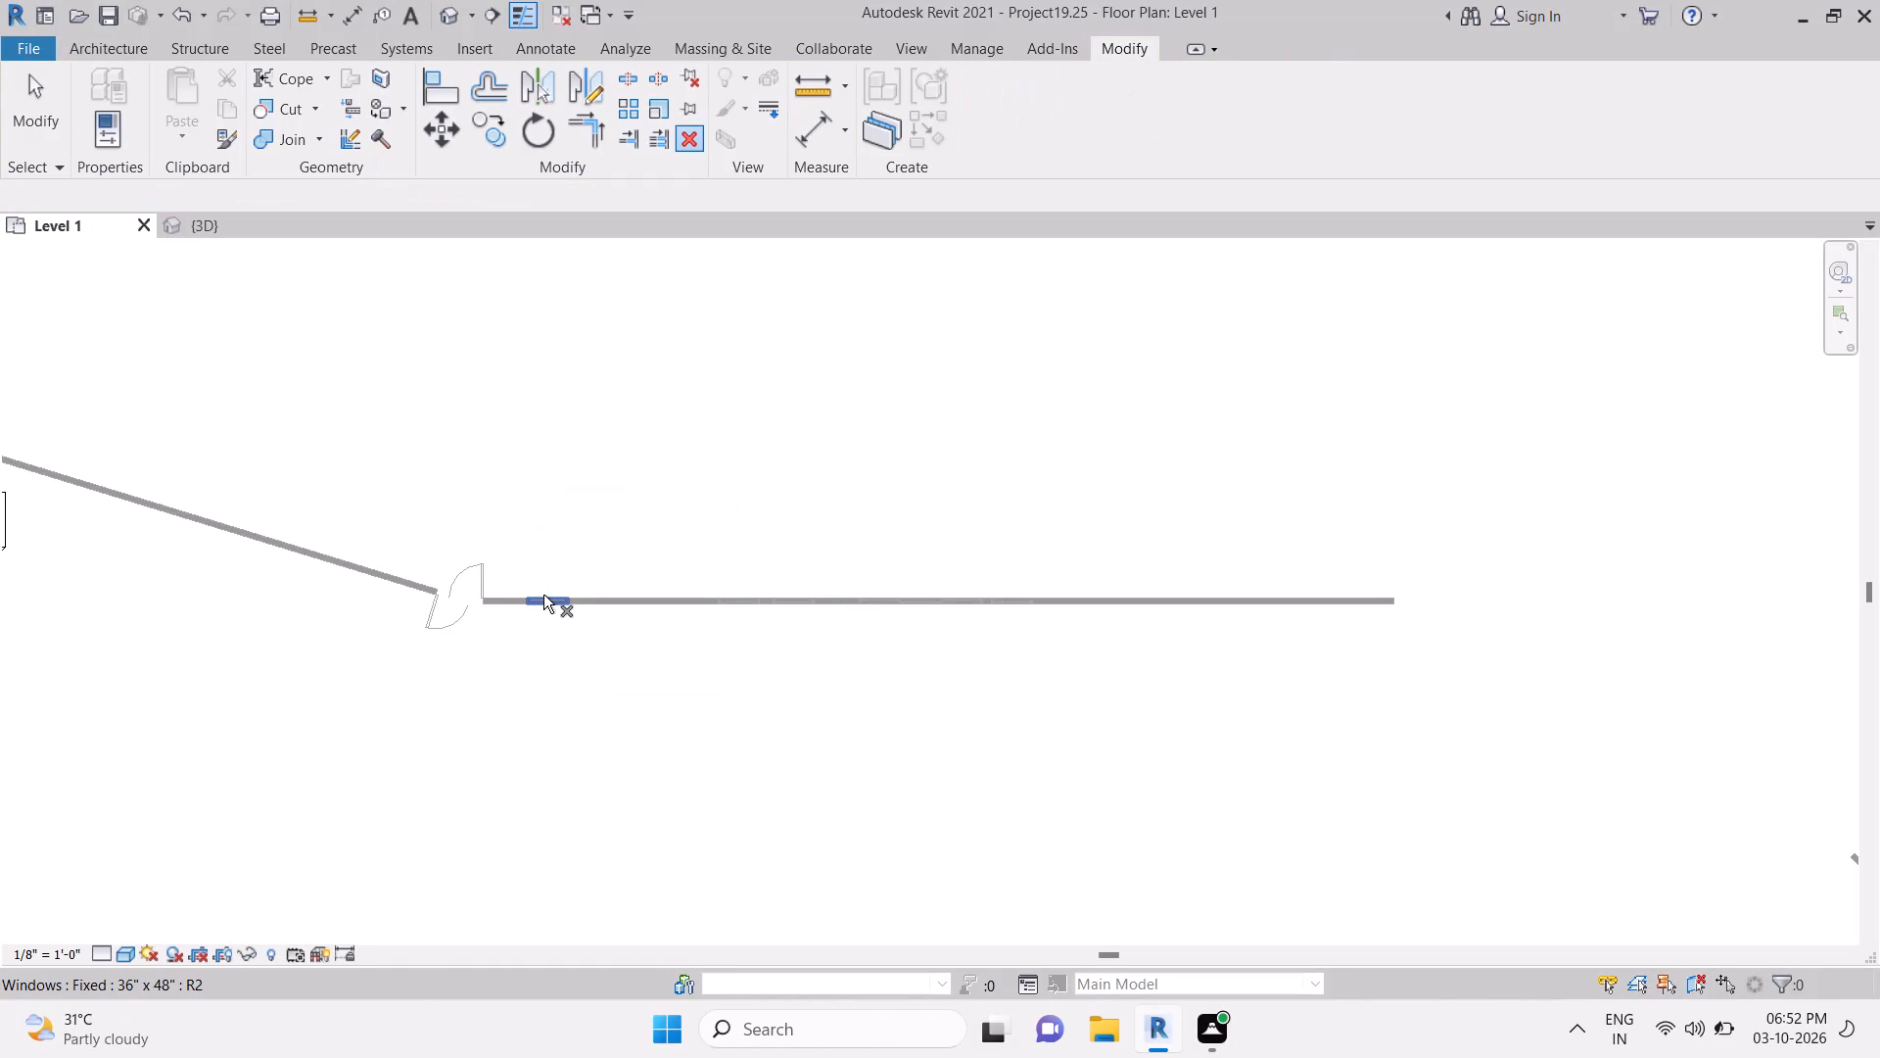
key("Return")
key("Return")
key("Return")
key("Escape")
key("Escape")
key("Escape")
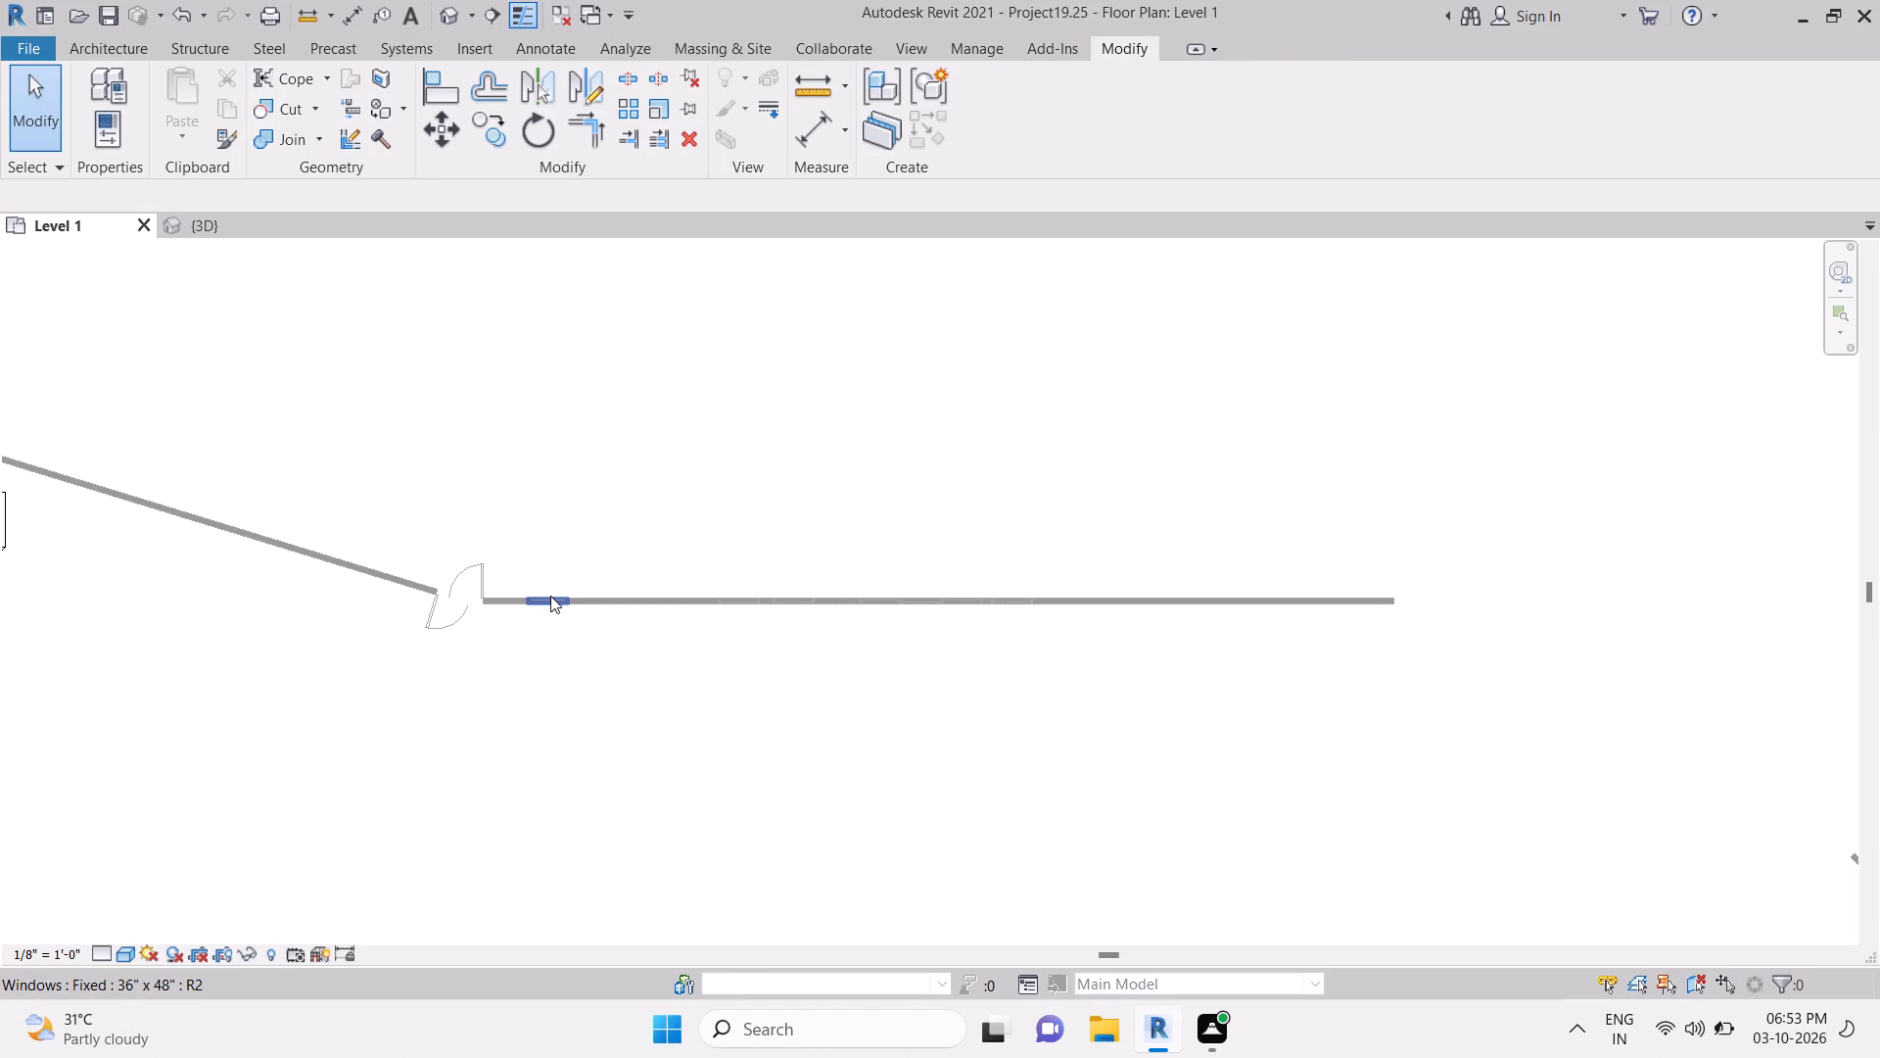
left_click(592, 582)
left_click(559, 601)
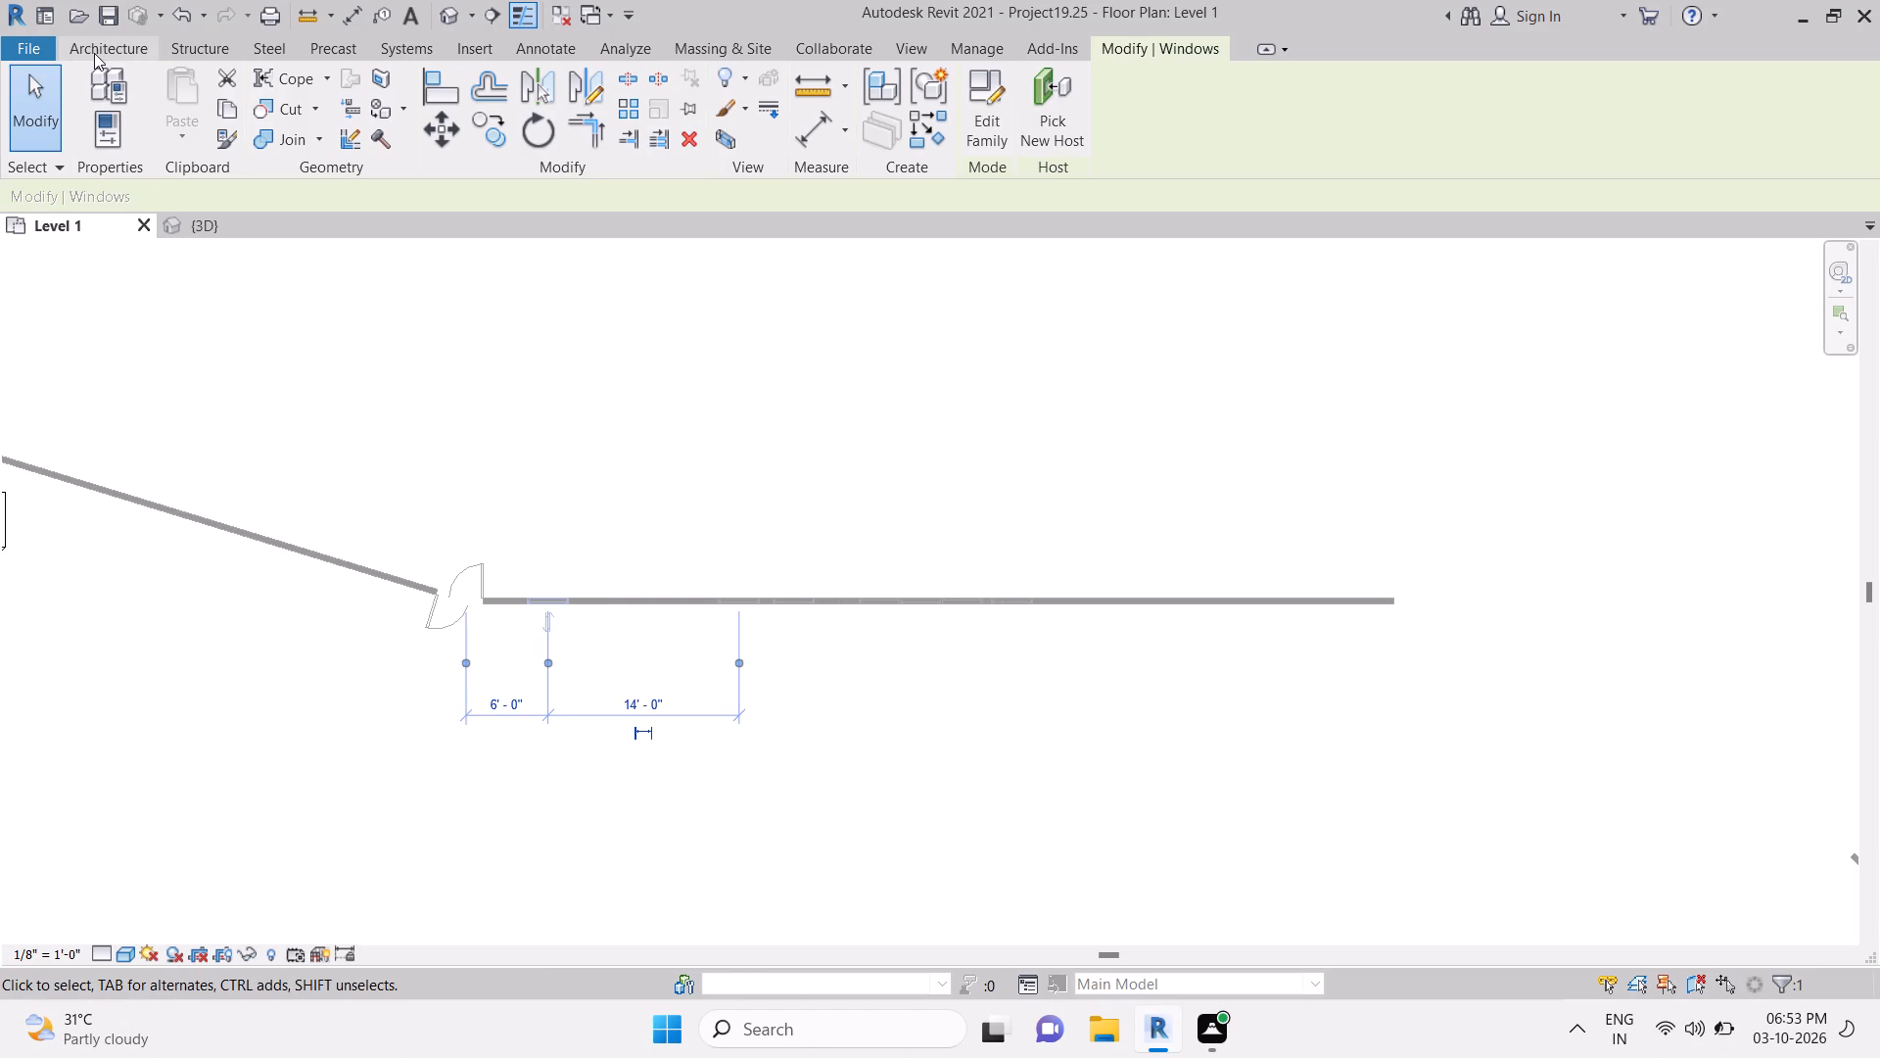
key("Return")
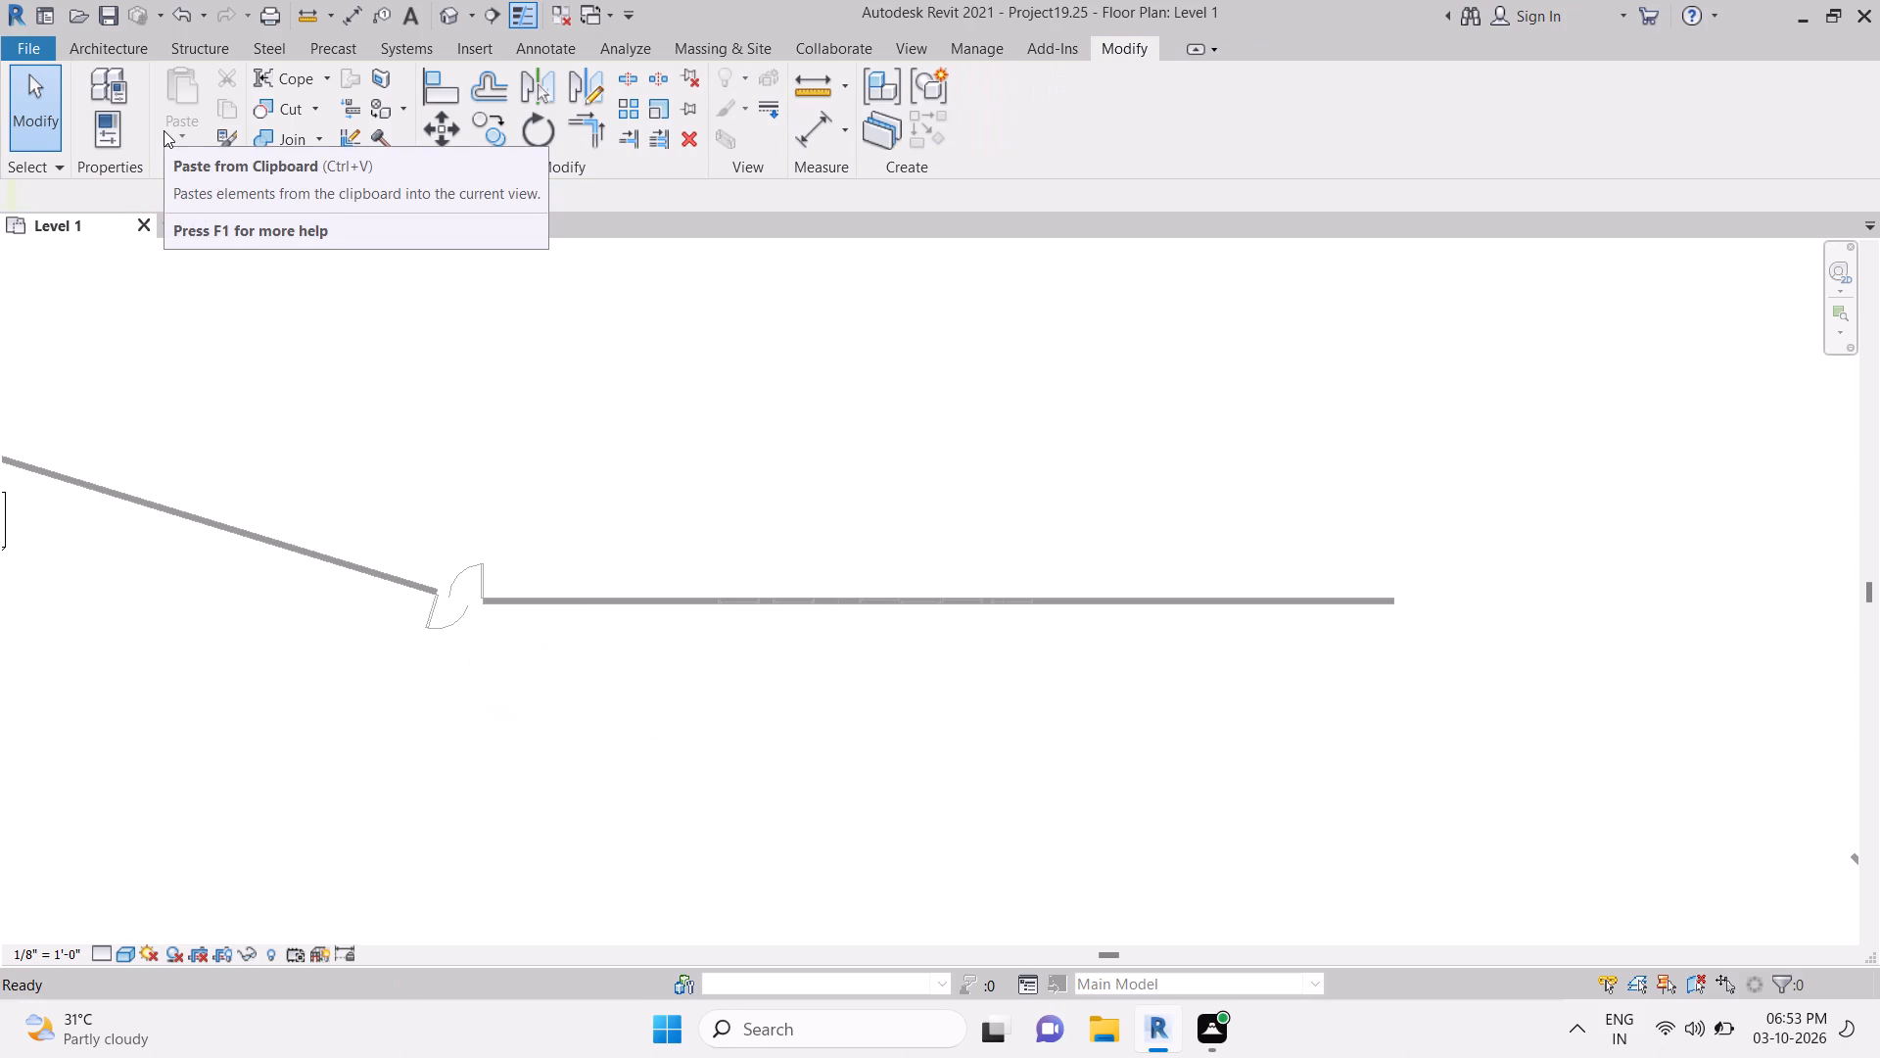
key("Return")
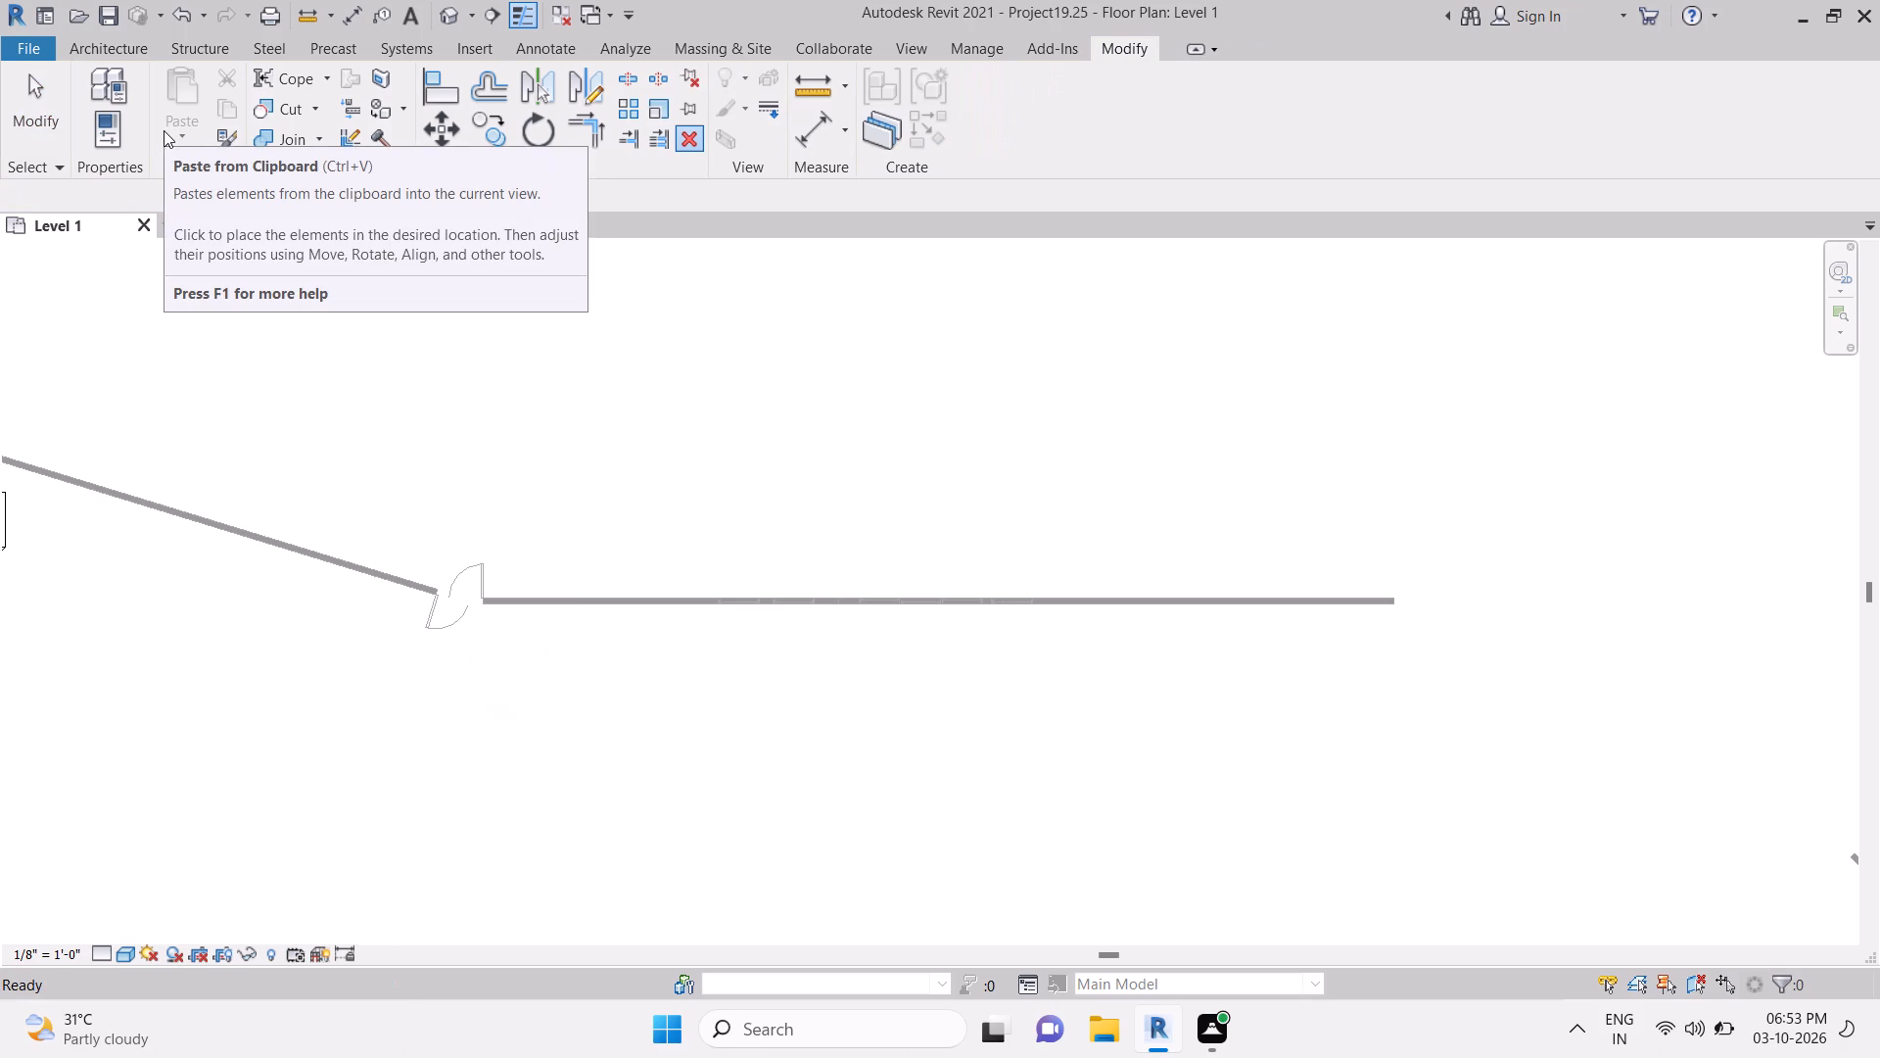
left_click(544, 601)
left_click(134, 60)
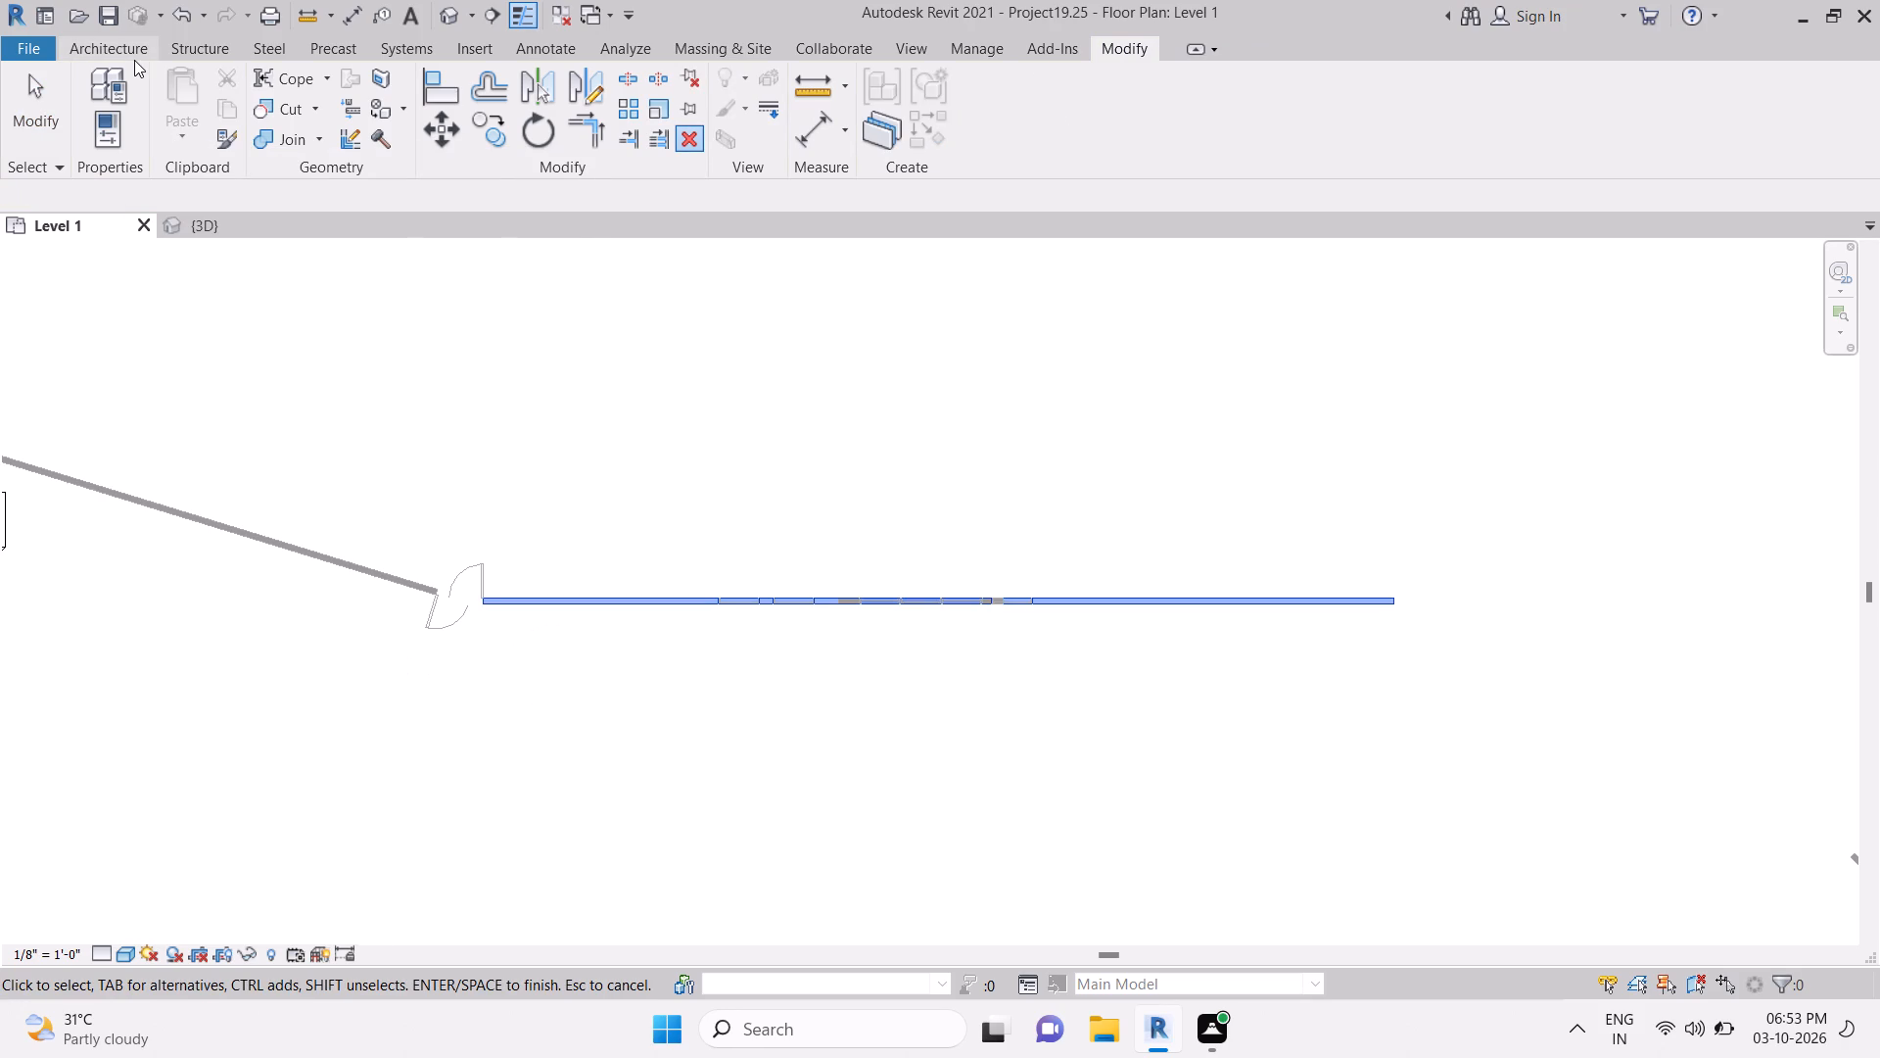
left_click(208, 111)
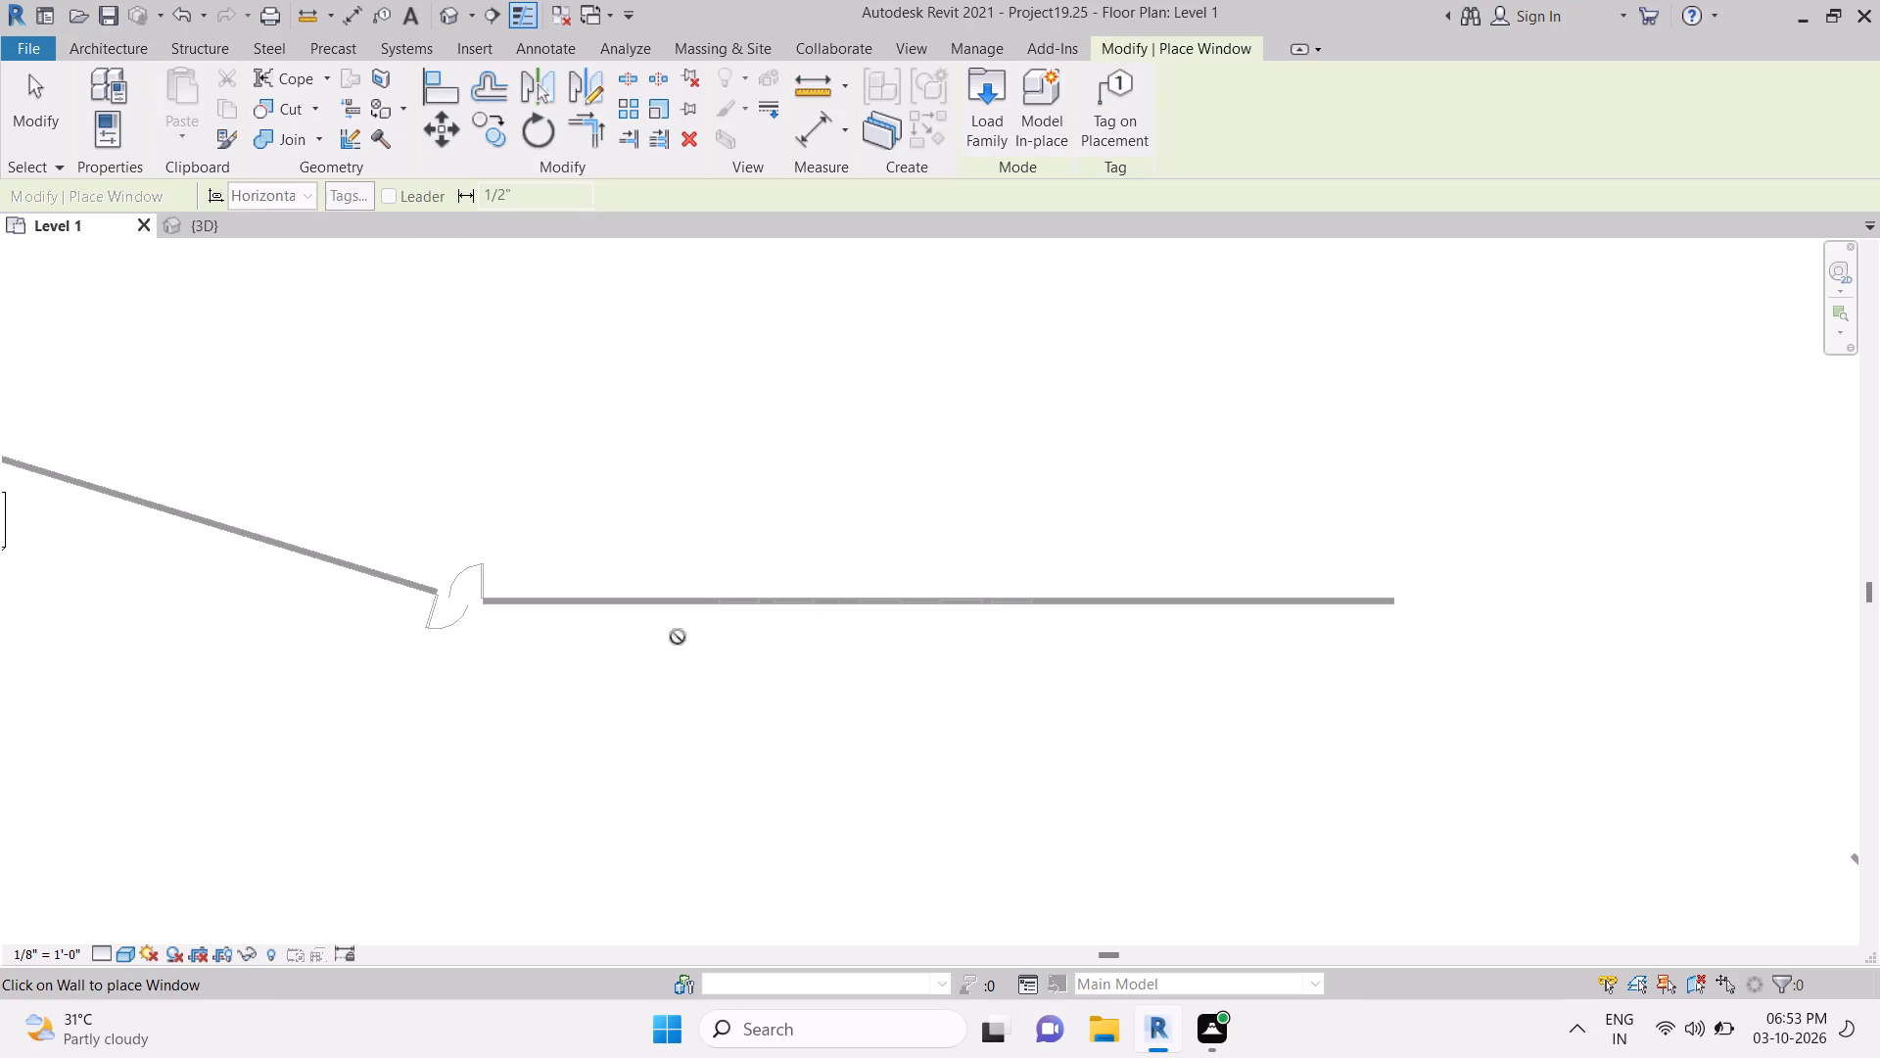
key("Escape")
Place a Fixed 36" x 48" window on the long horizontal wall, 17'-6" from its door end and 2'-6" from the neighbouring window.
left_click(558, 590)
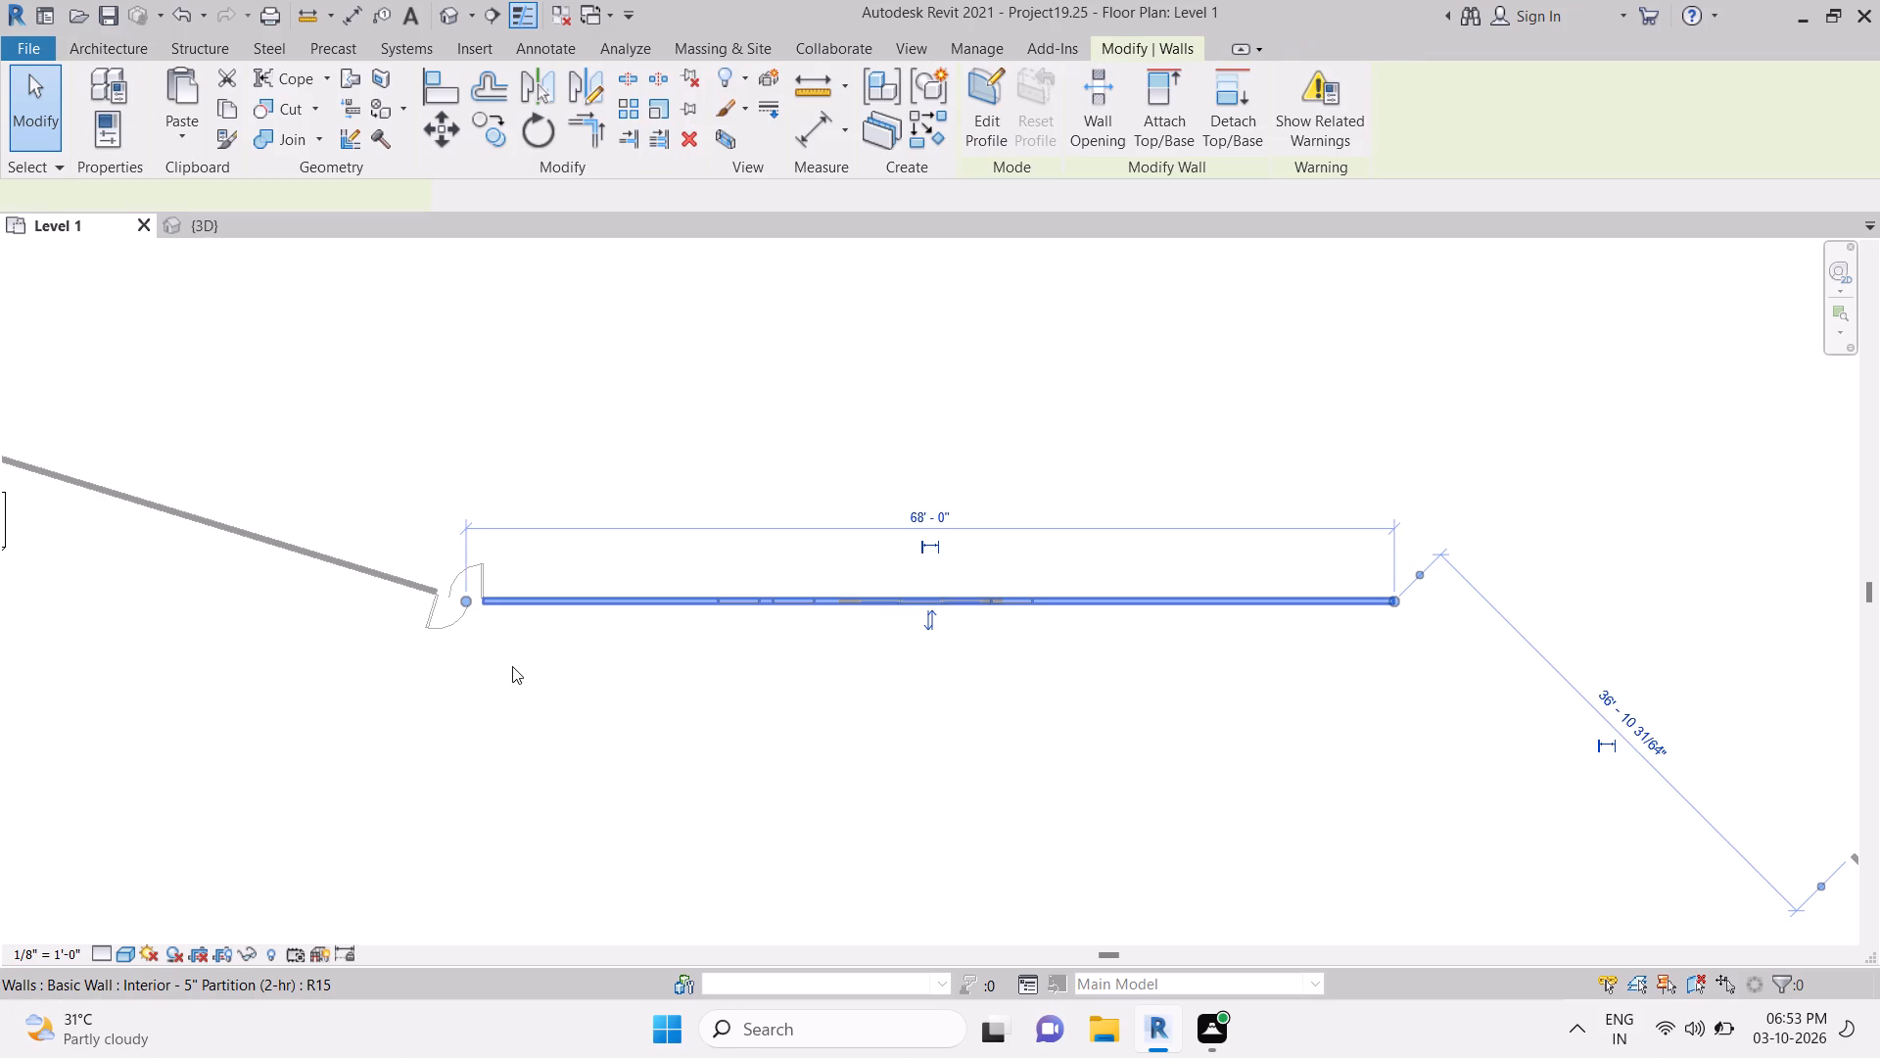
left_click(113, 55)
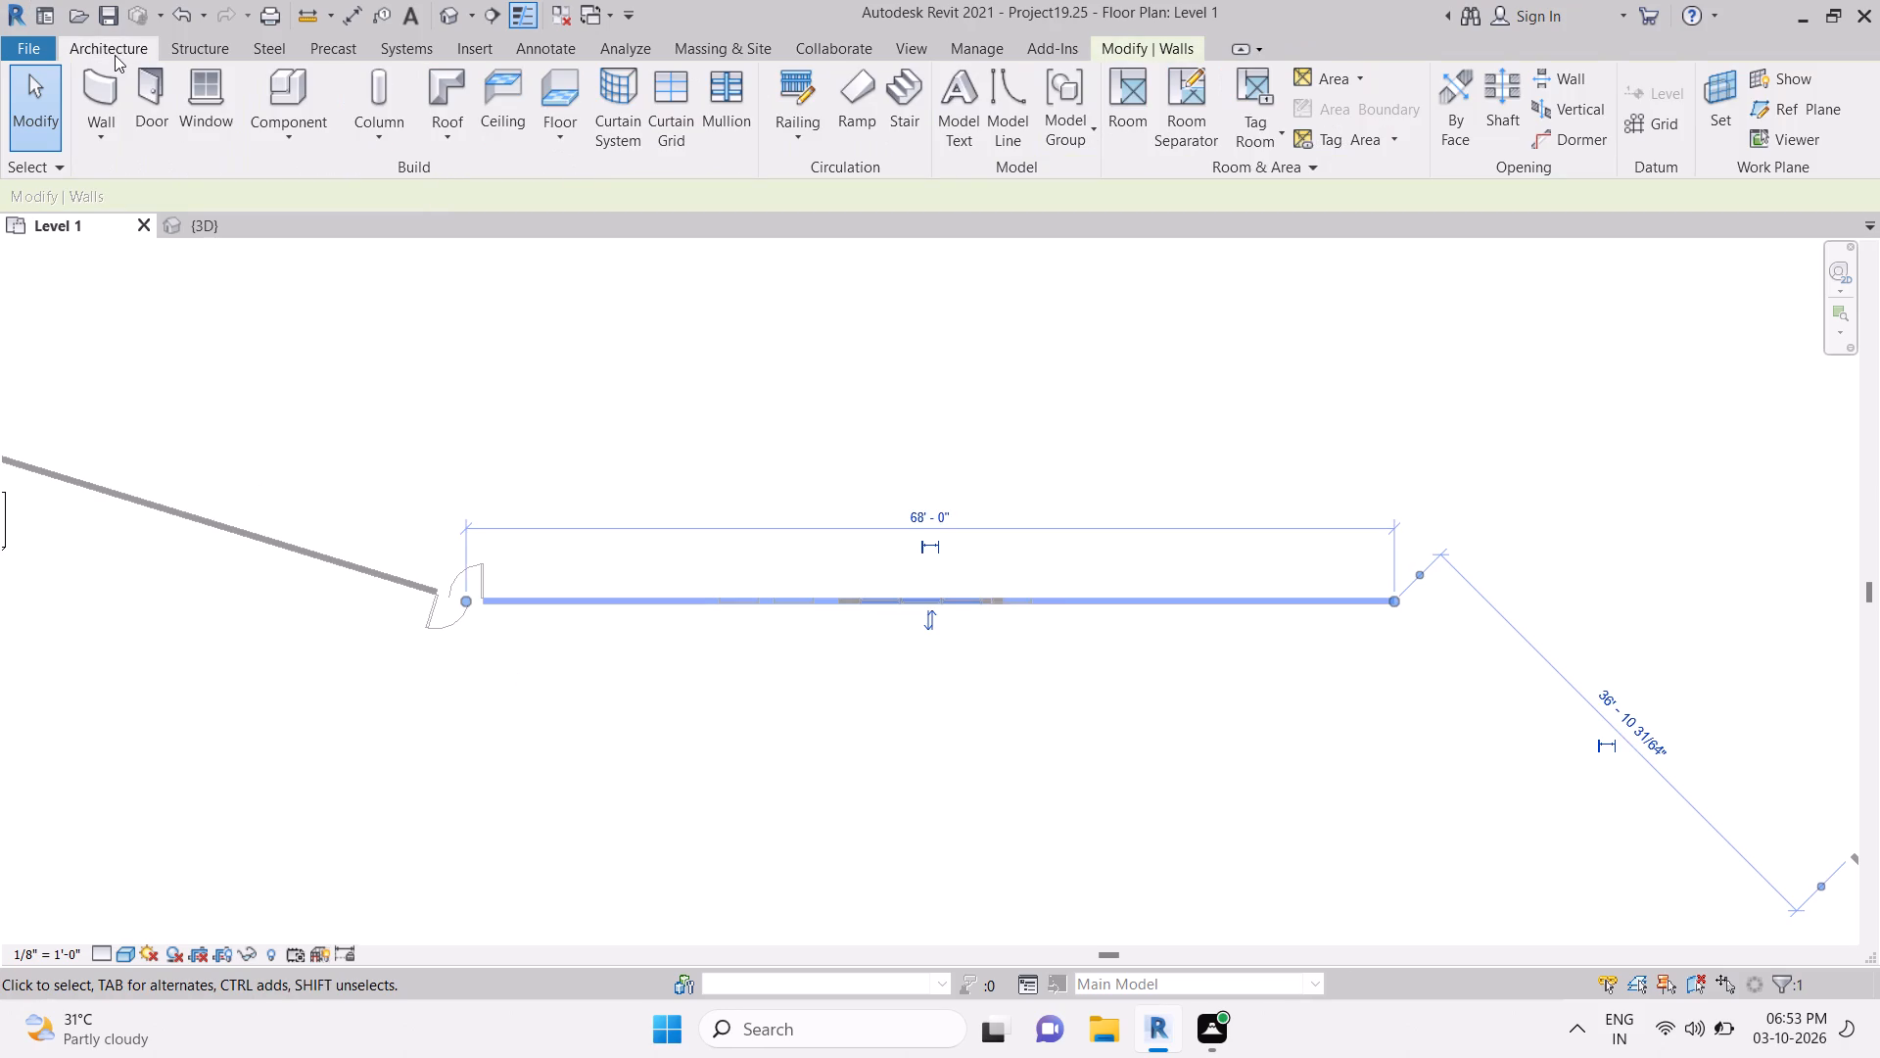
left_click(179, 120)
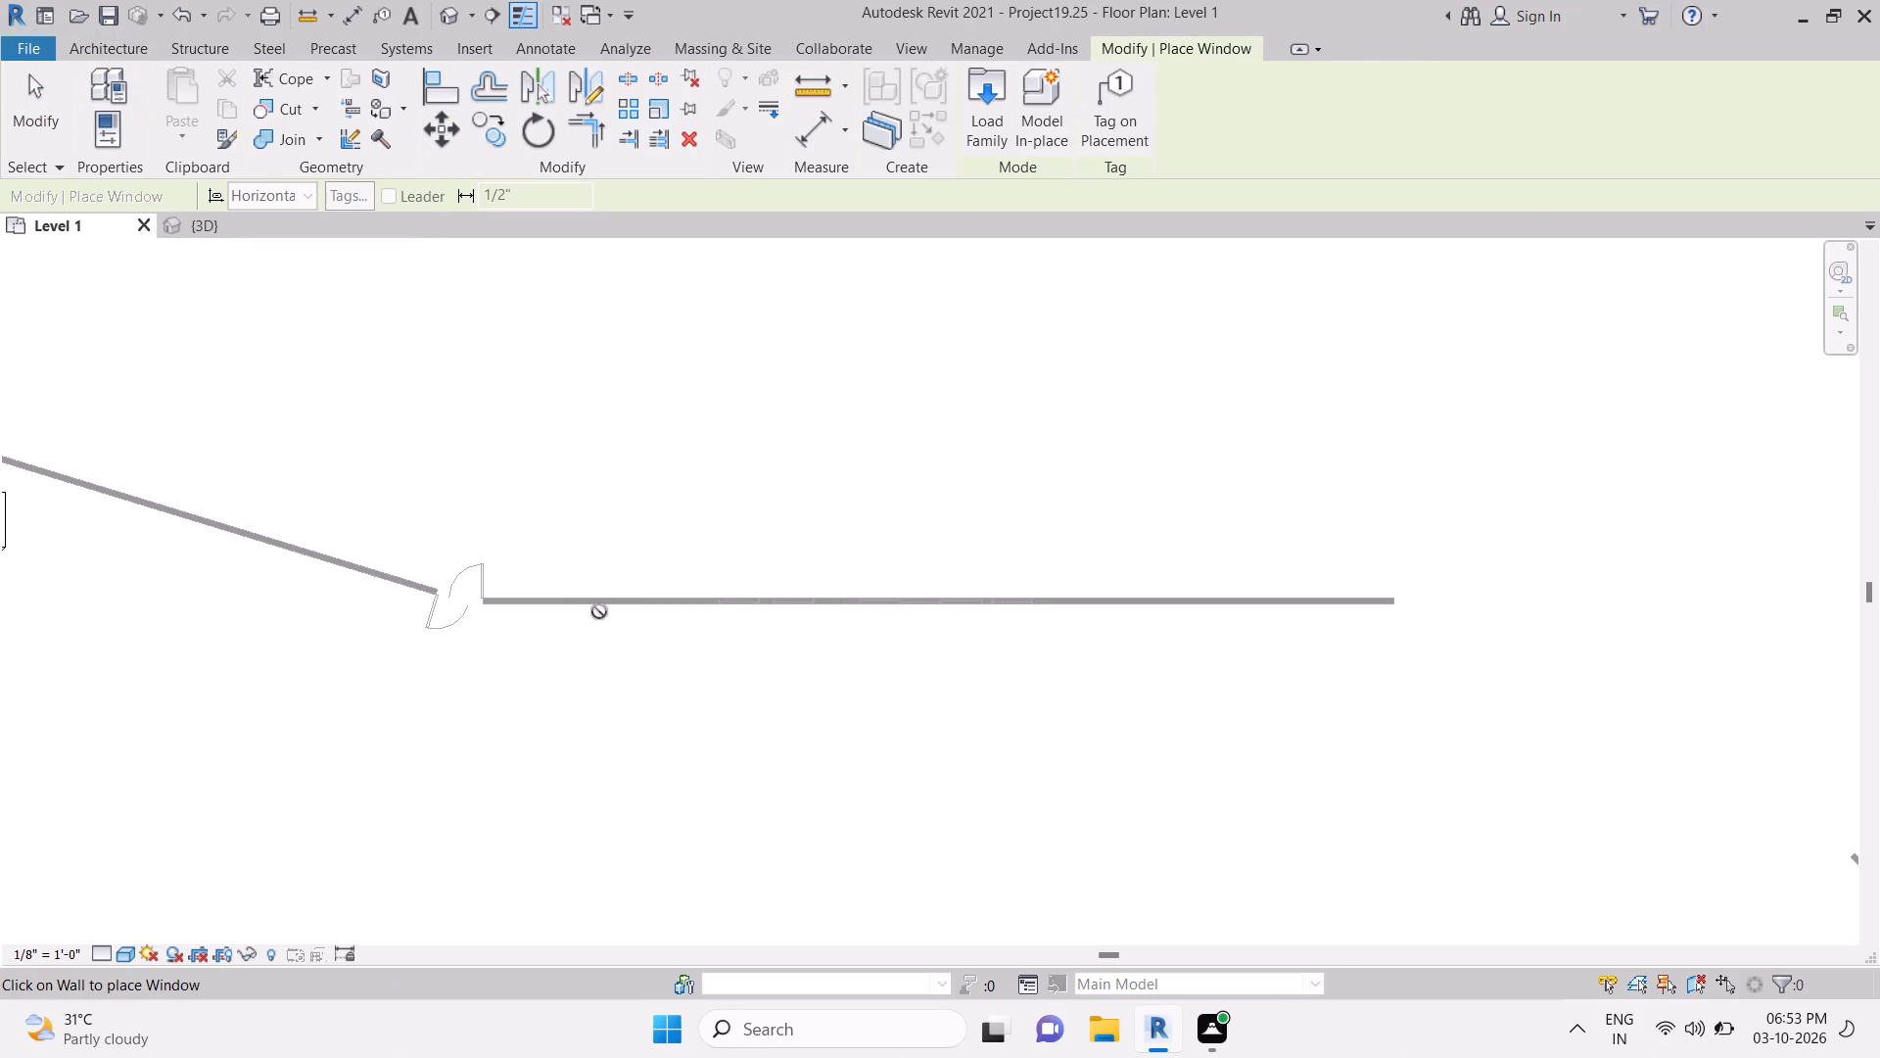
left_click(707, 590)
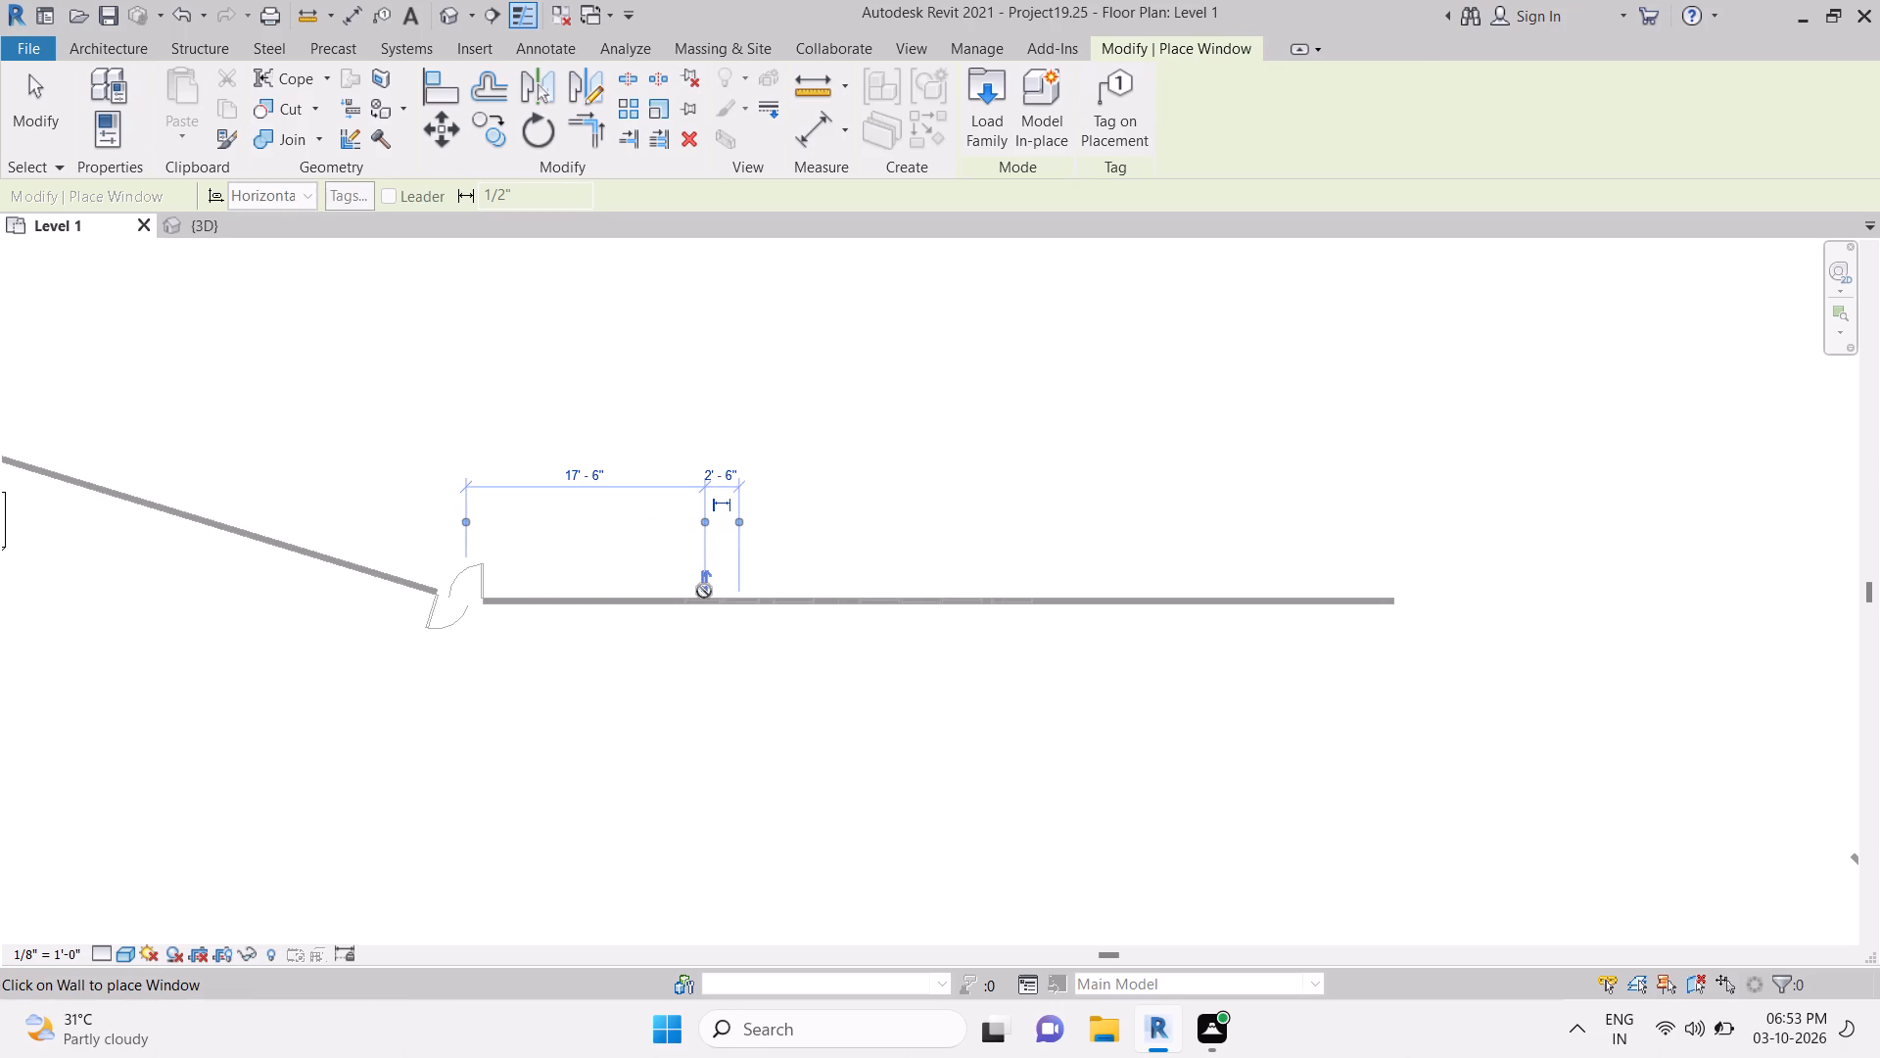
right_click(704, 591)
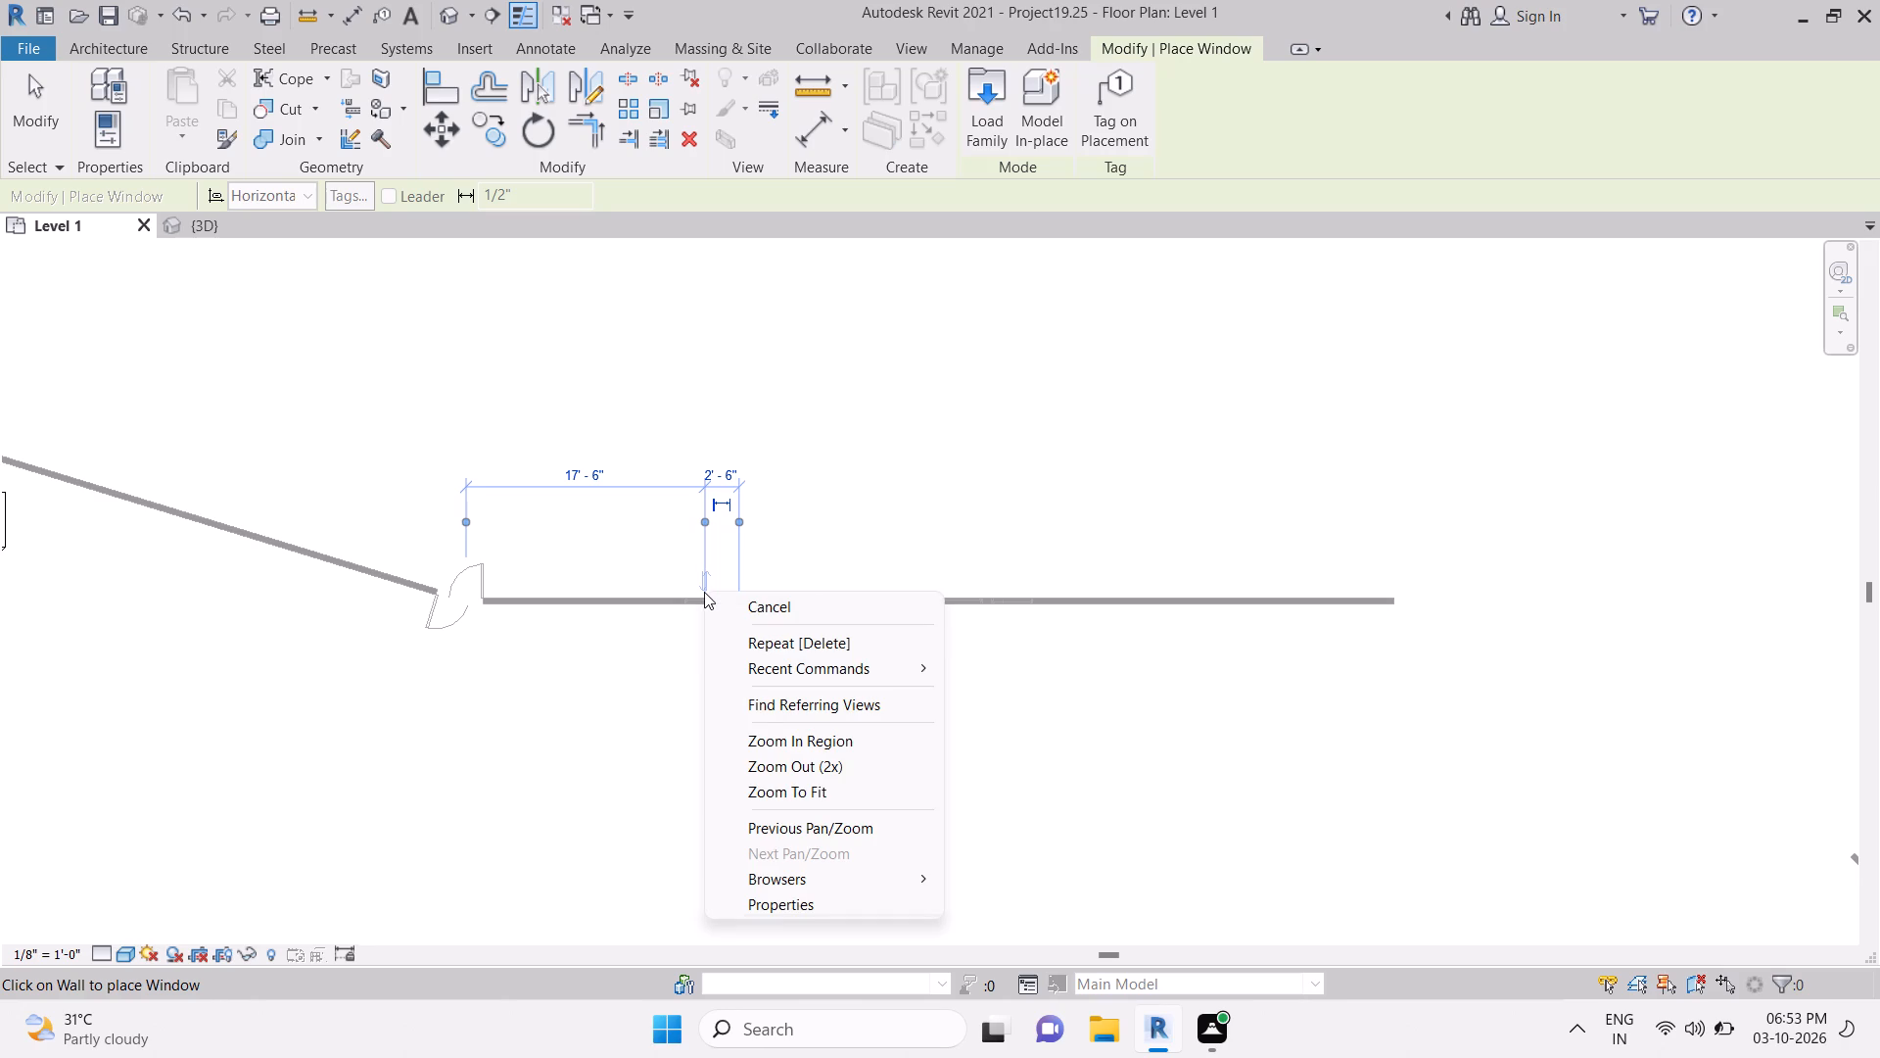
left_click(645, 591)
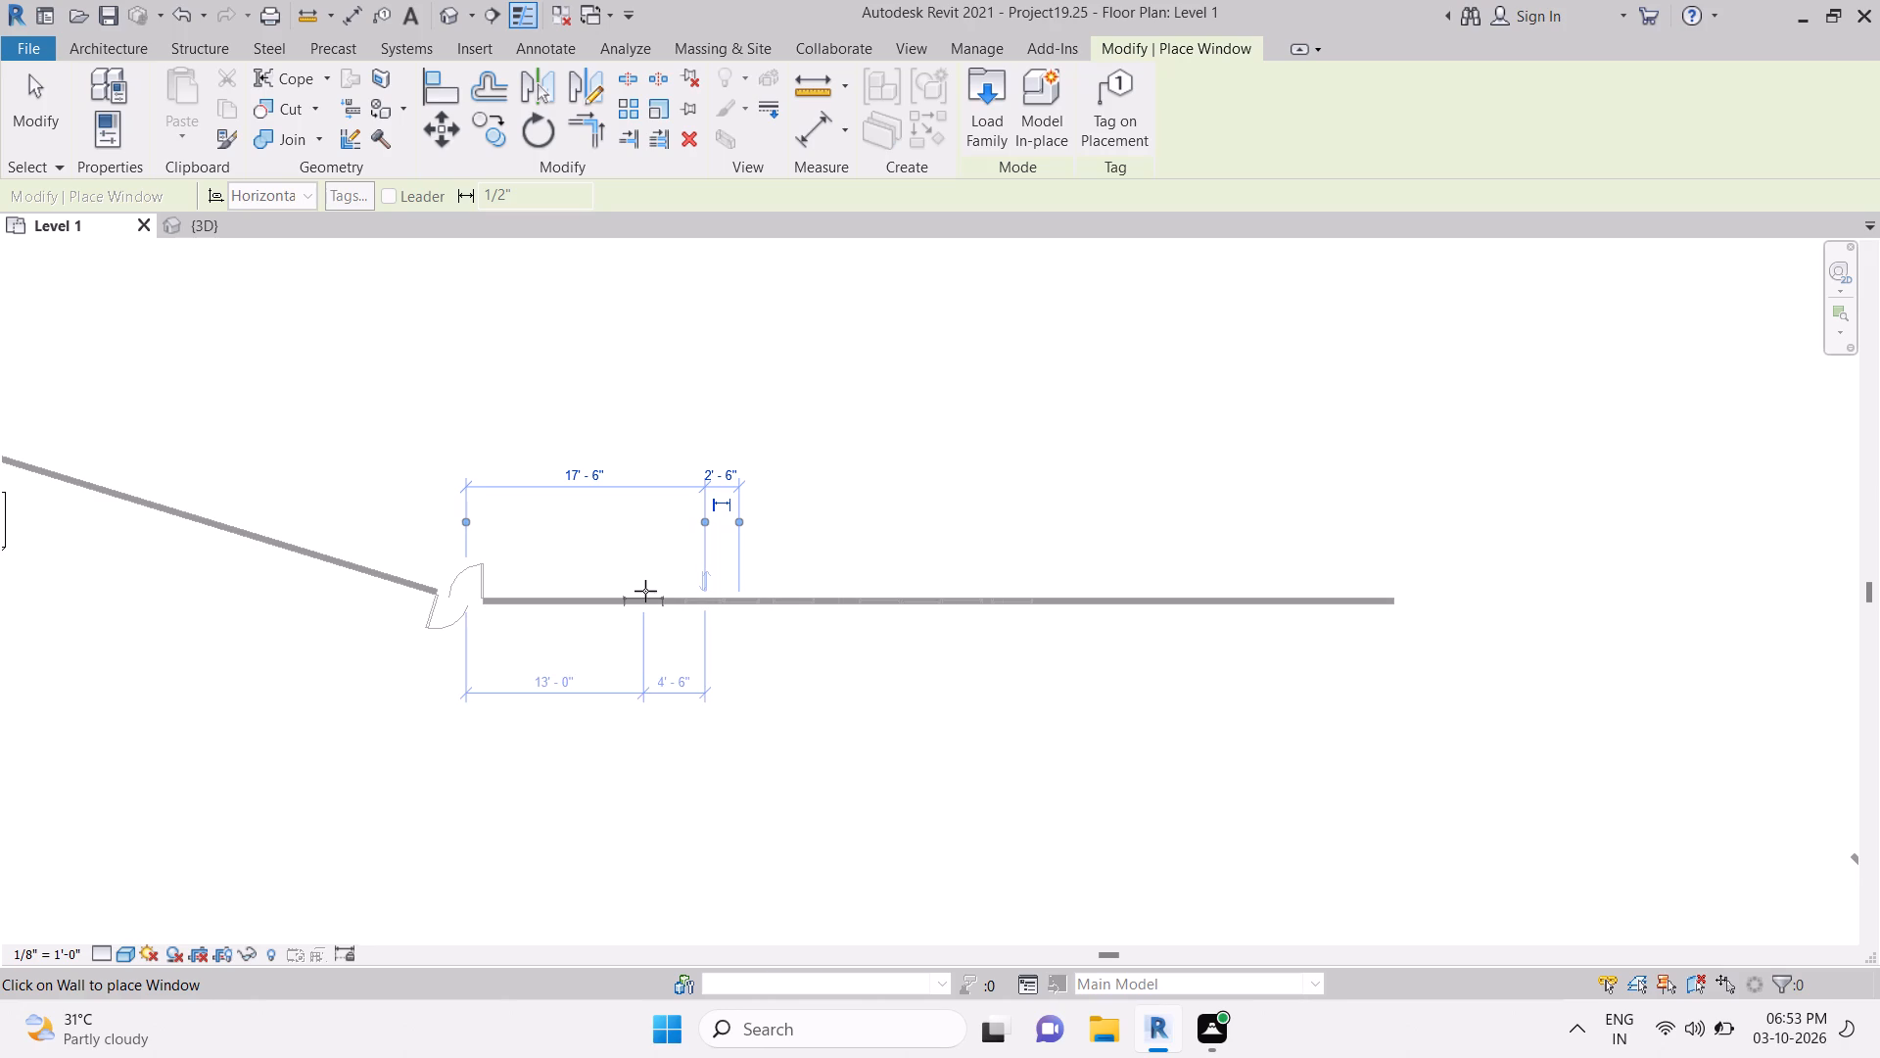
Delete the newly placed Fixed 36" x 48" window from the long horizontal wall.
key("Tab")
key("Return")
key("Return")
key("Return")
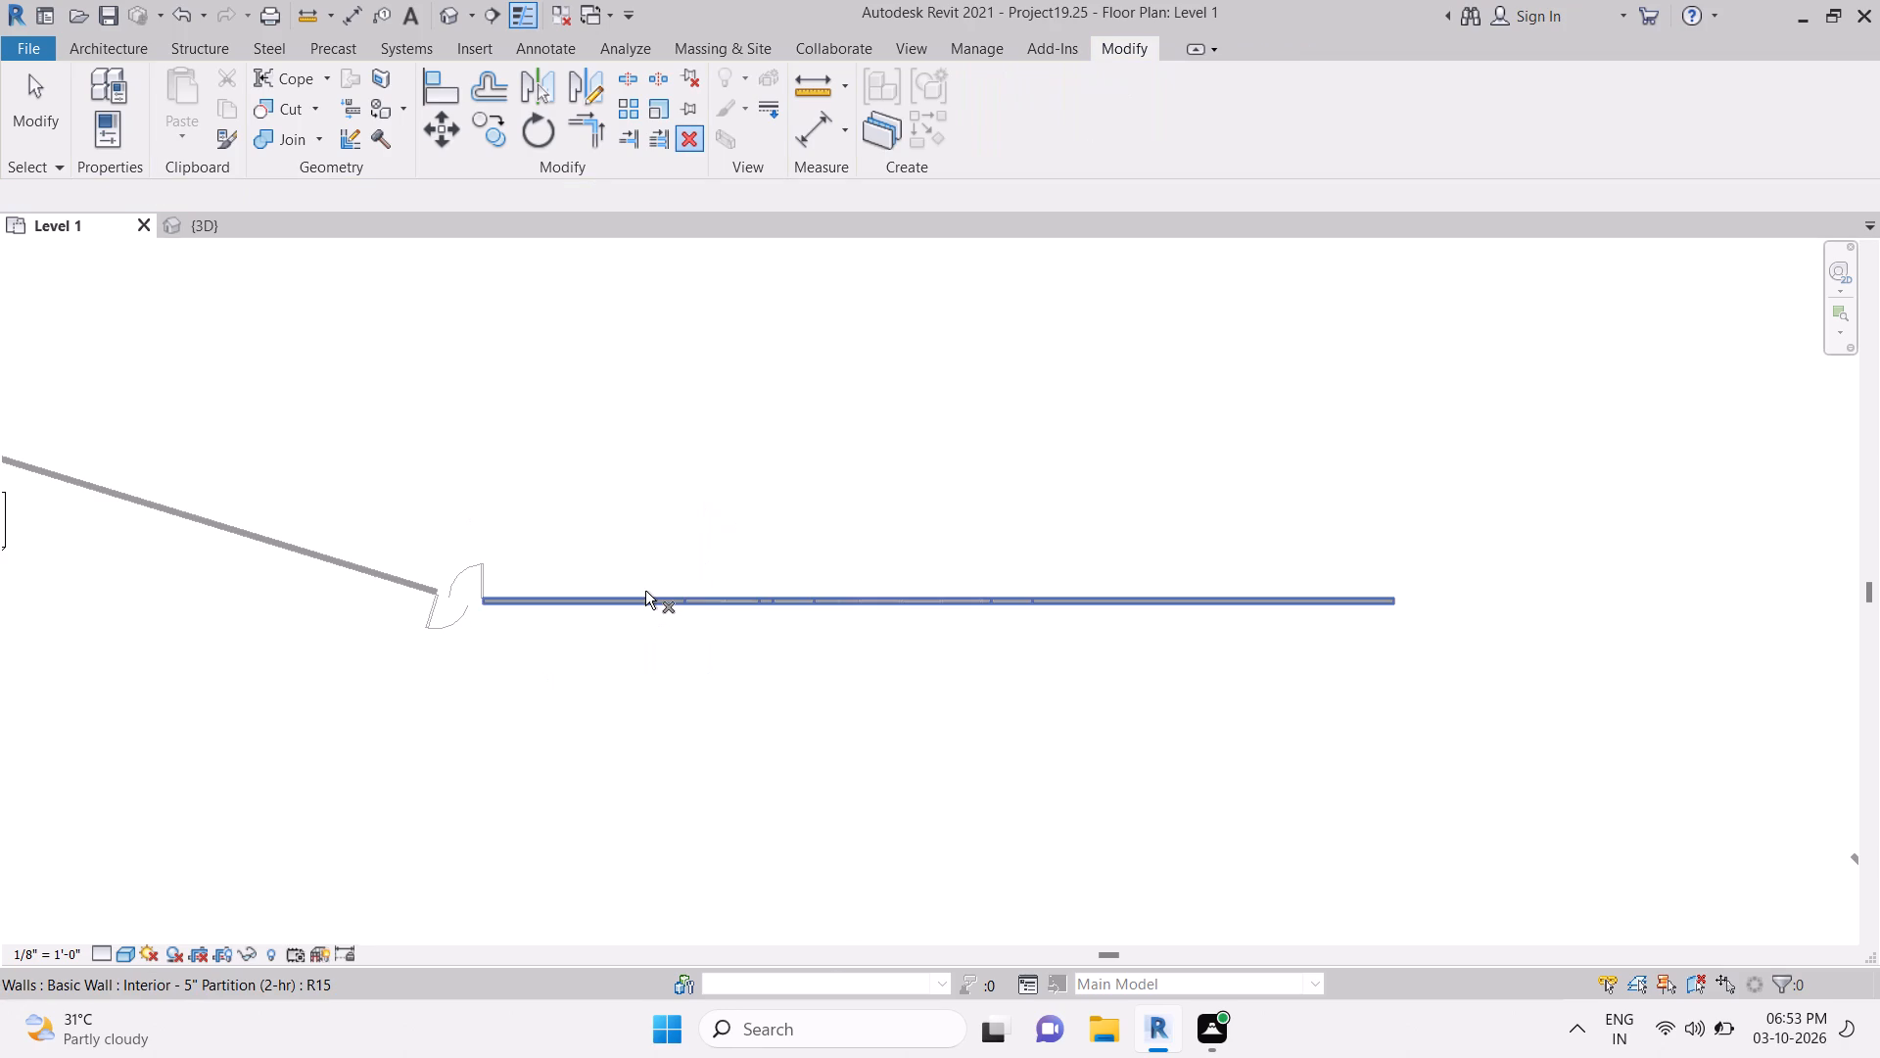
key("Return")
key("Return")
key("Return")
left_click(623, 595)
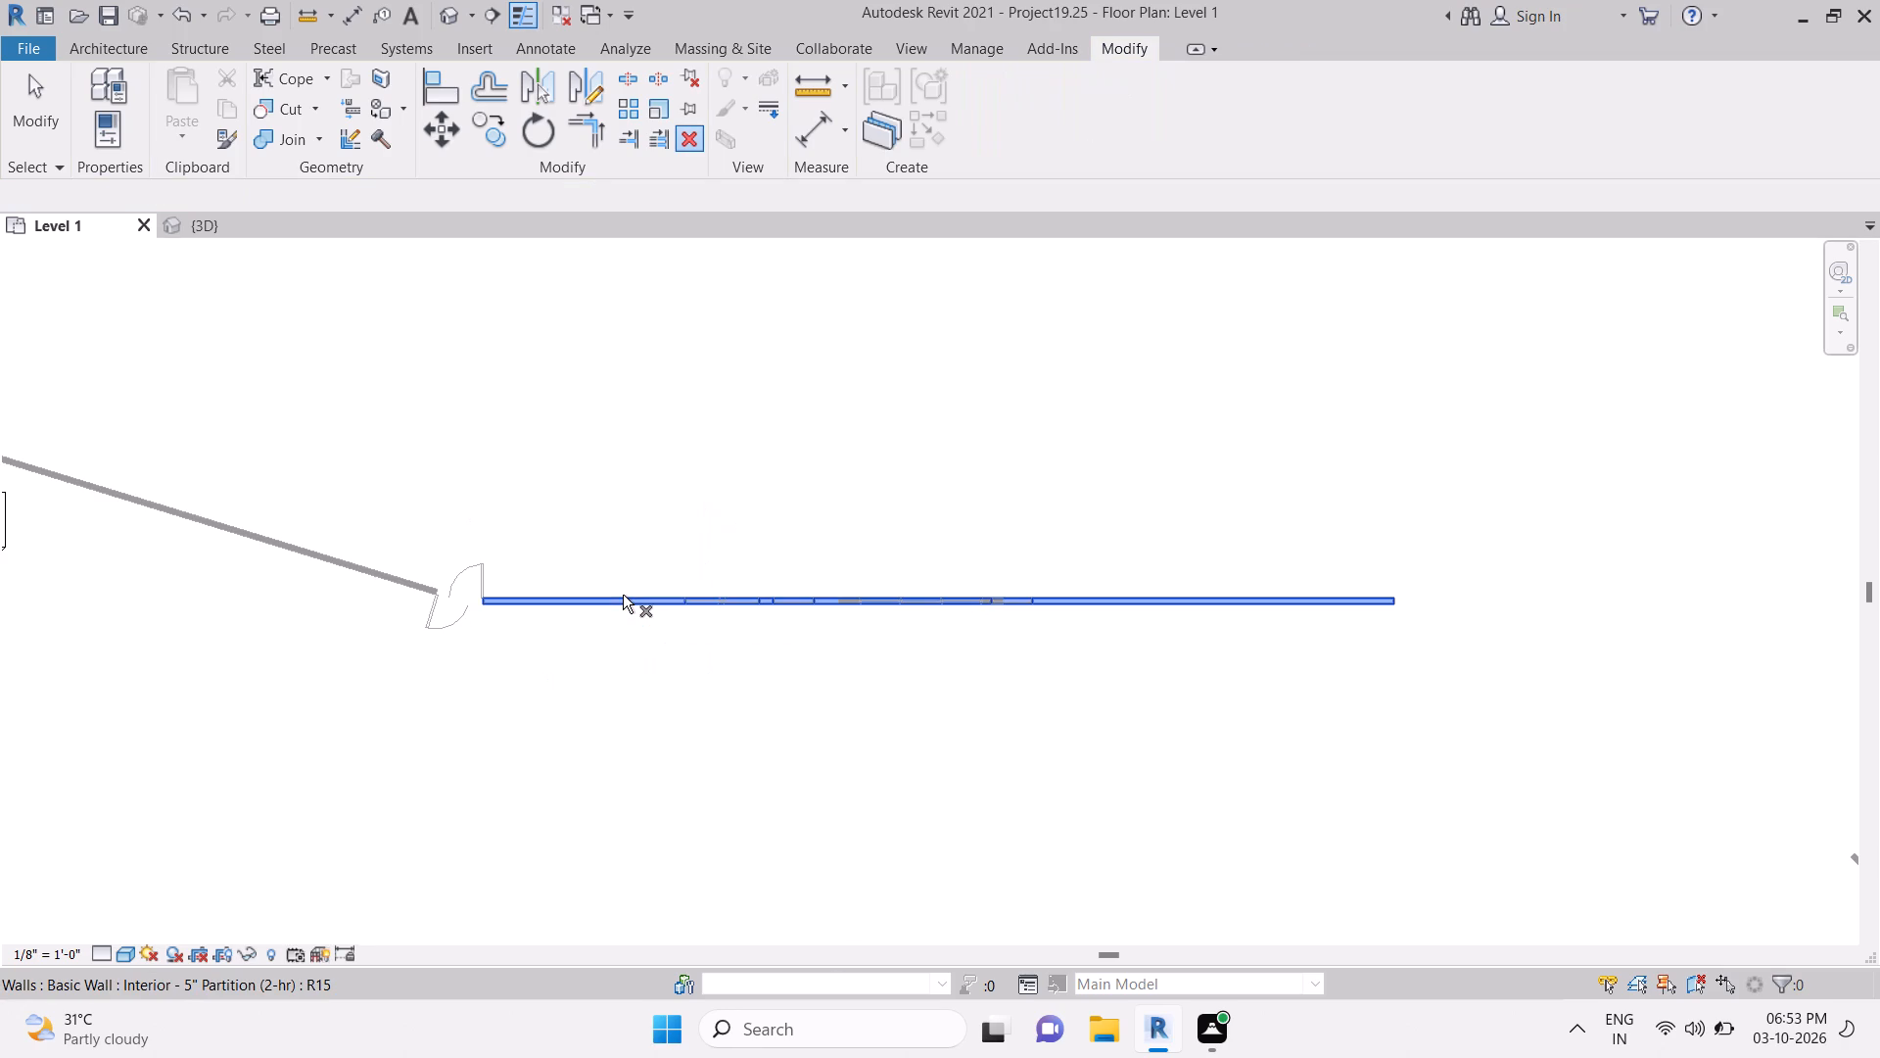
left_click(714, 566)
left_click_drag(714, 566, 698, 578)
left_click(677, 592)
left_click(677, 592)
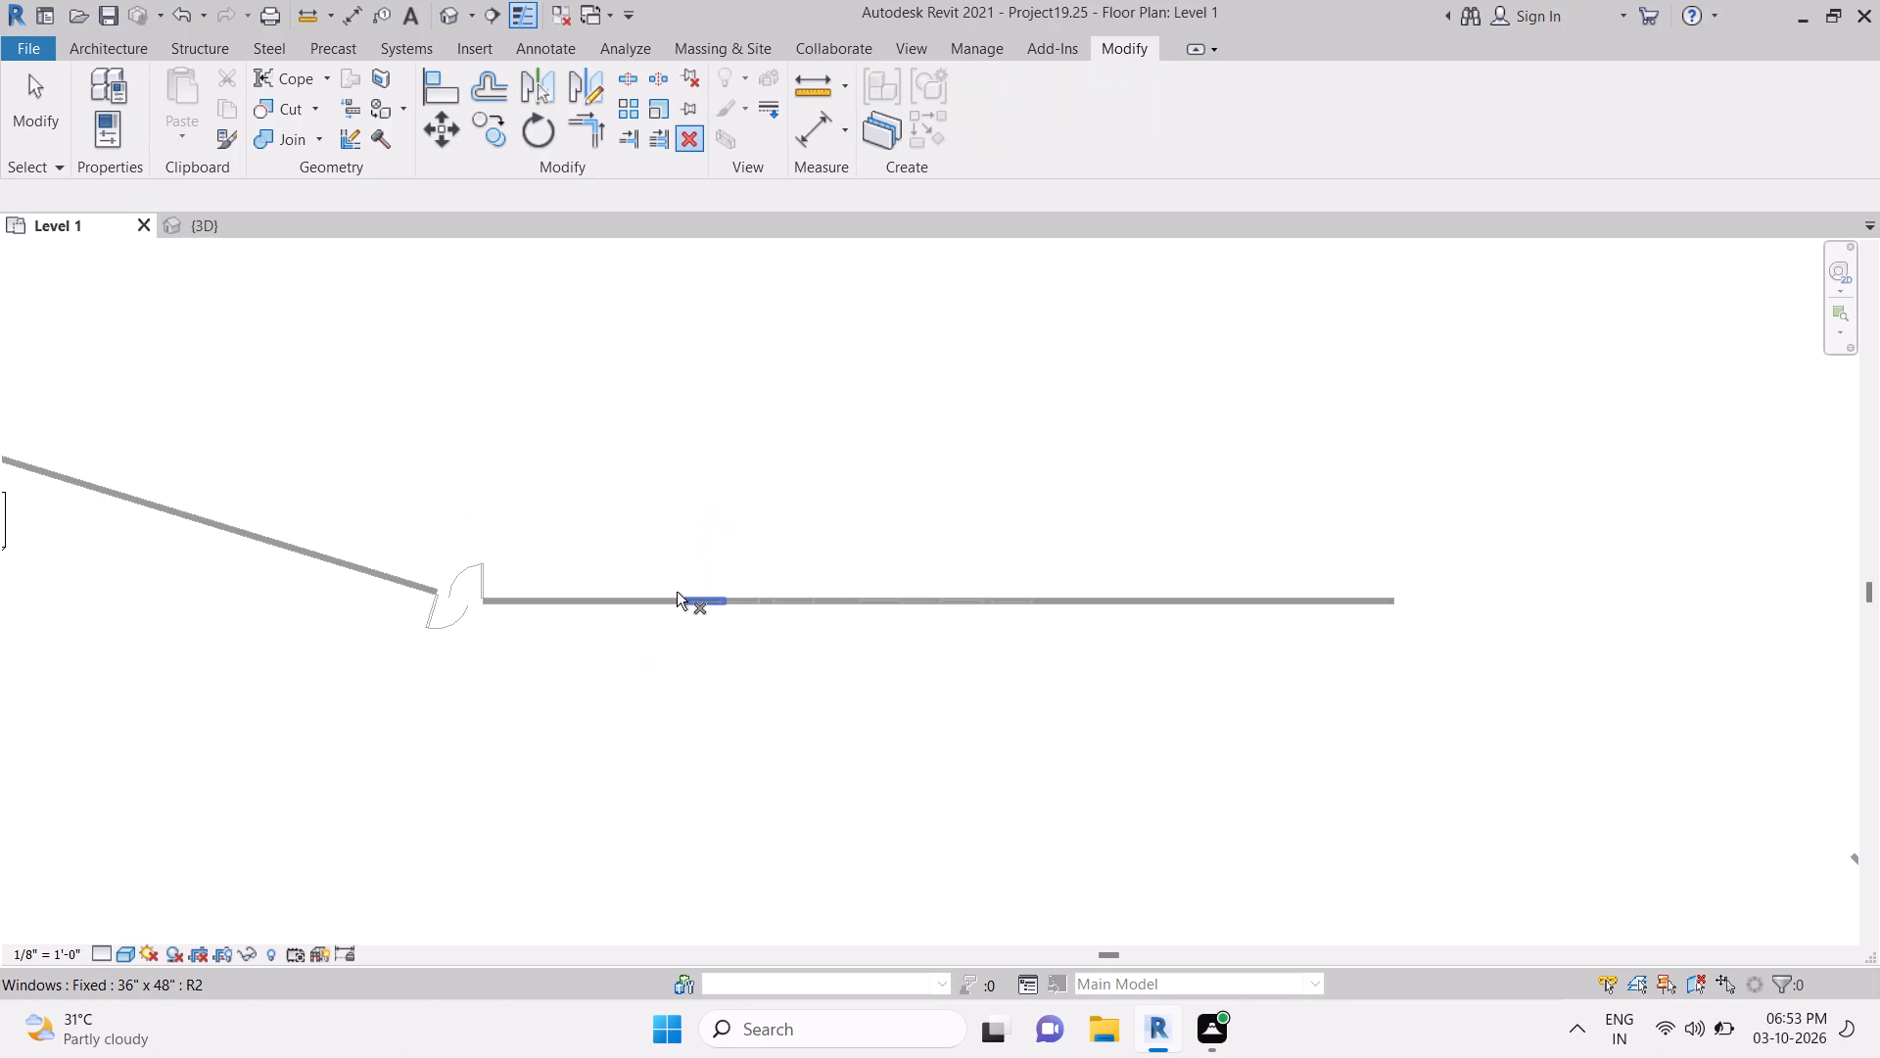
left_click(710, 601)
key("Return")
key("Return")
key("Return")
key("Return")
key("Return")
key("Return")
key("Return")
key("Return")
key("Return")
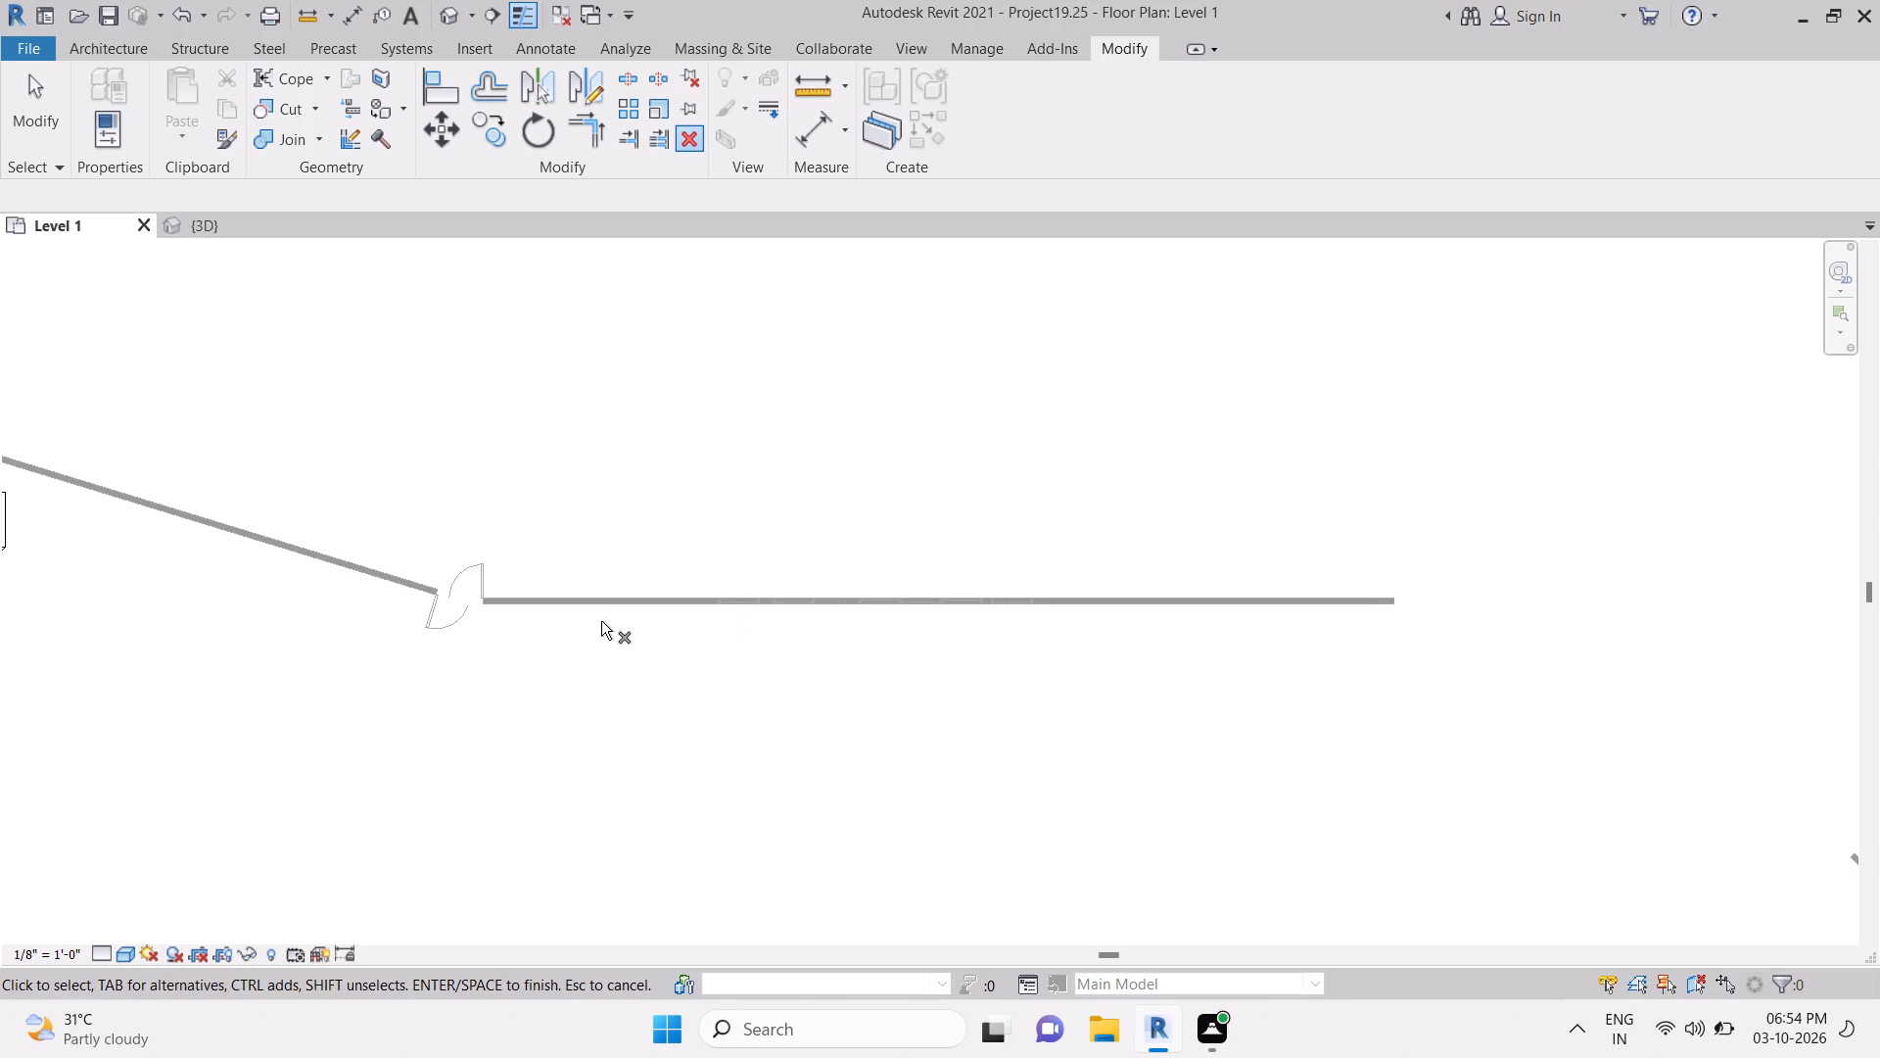
Place a door on the long horizontal wall, right beside the window nearest the existing door, with its swing below the wall.
left_click(601, 595)
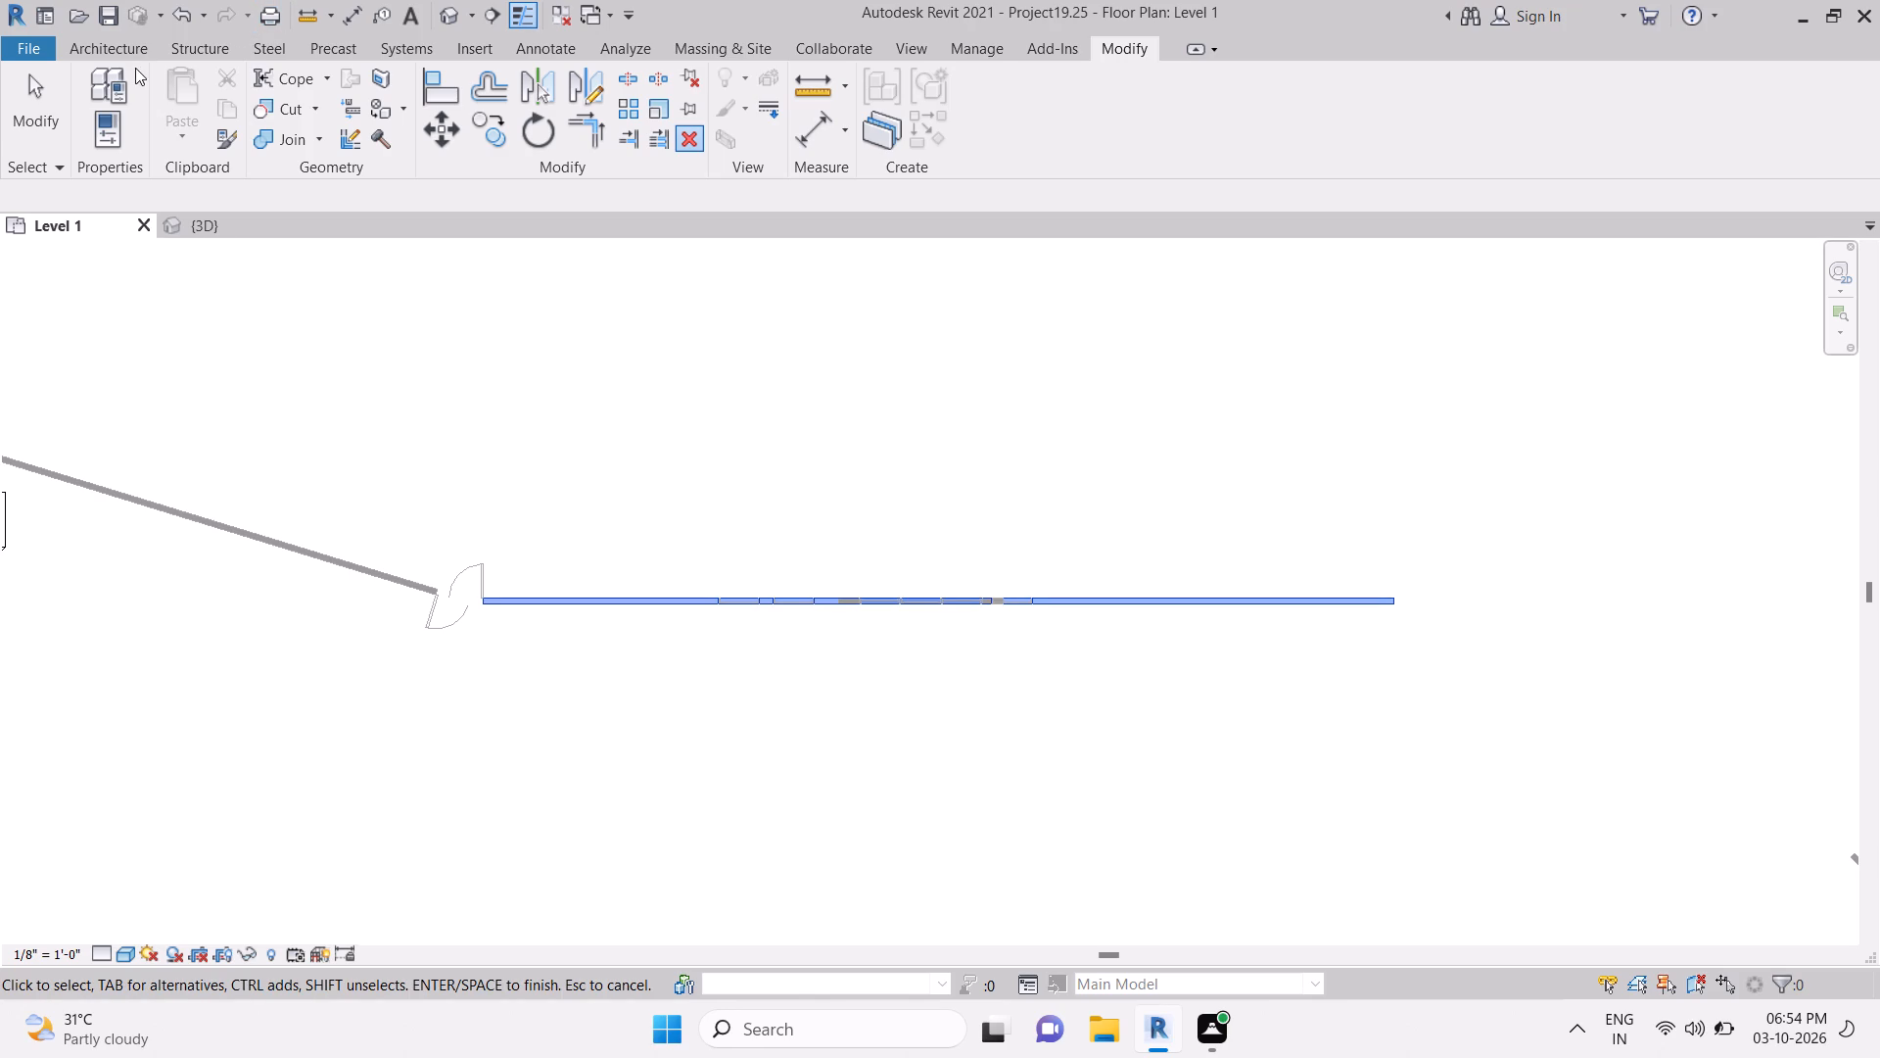
left_click(101, 48)
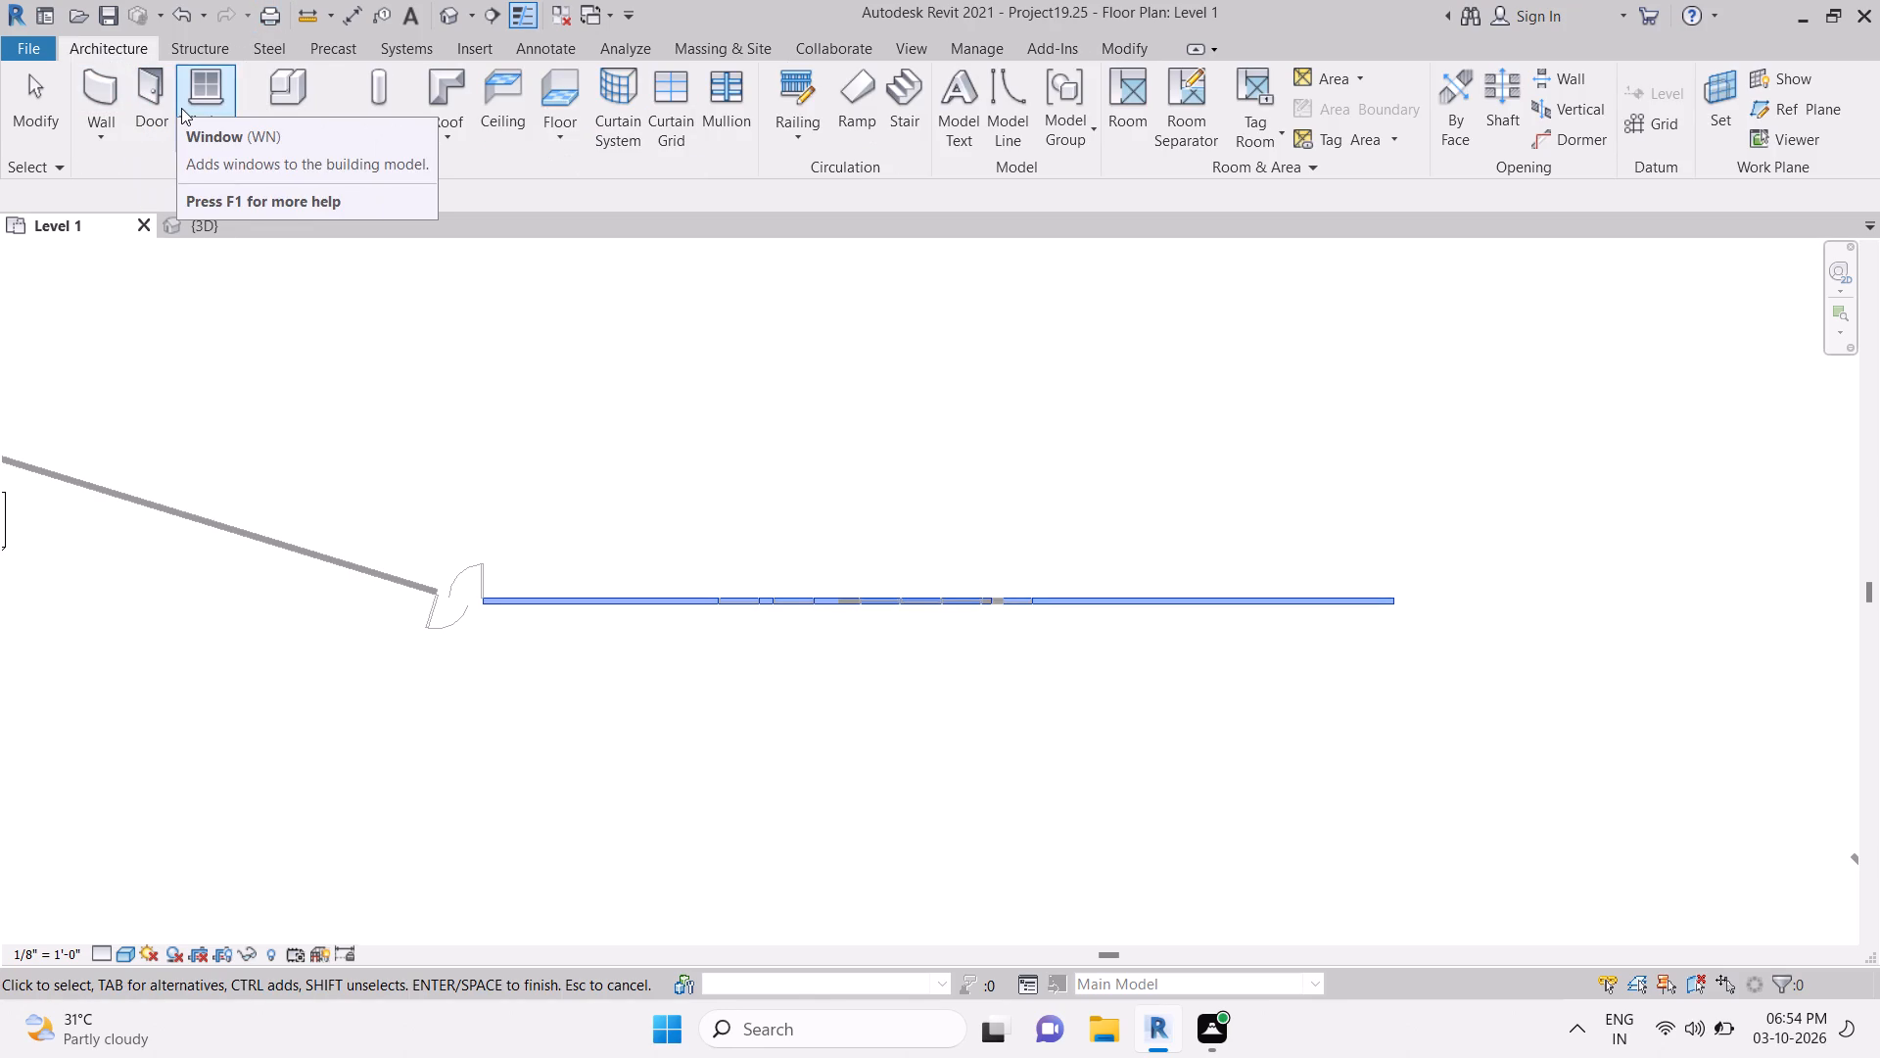
left_click(145, 112)
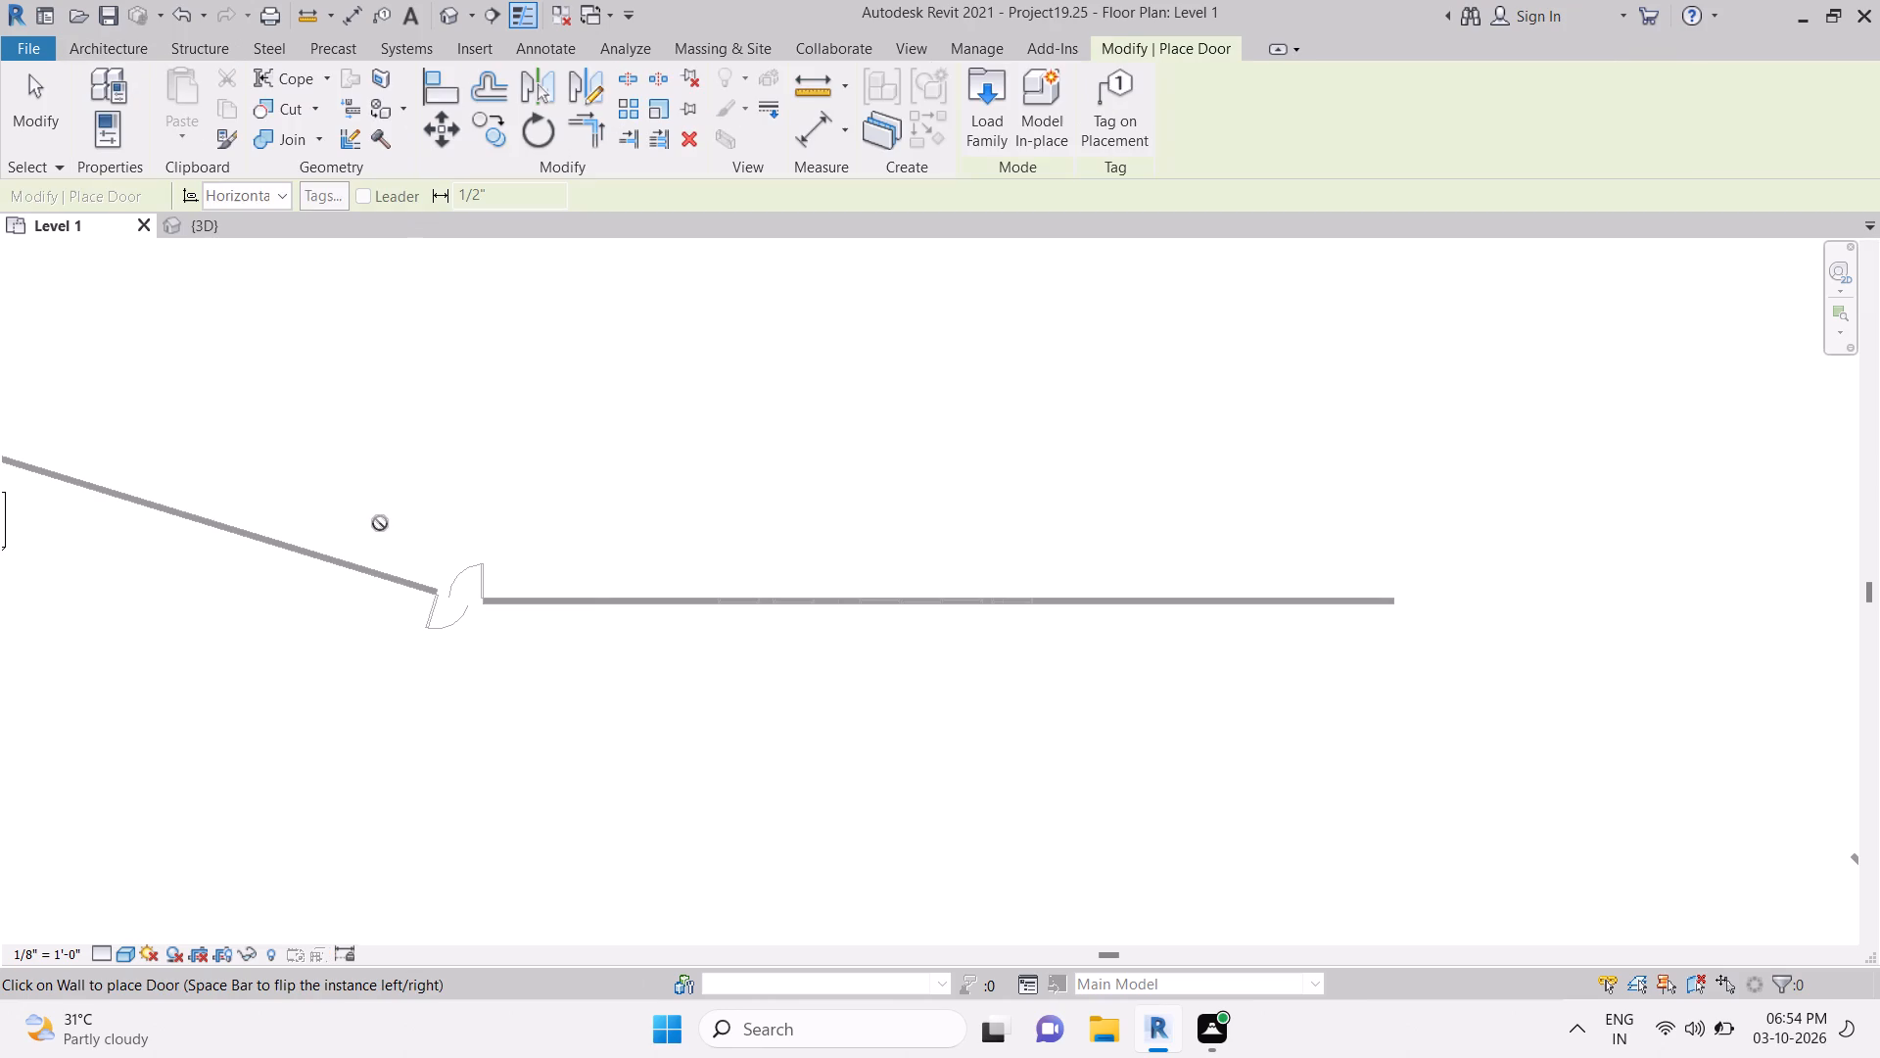
left_click(704, 603)
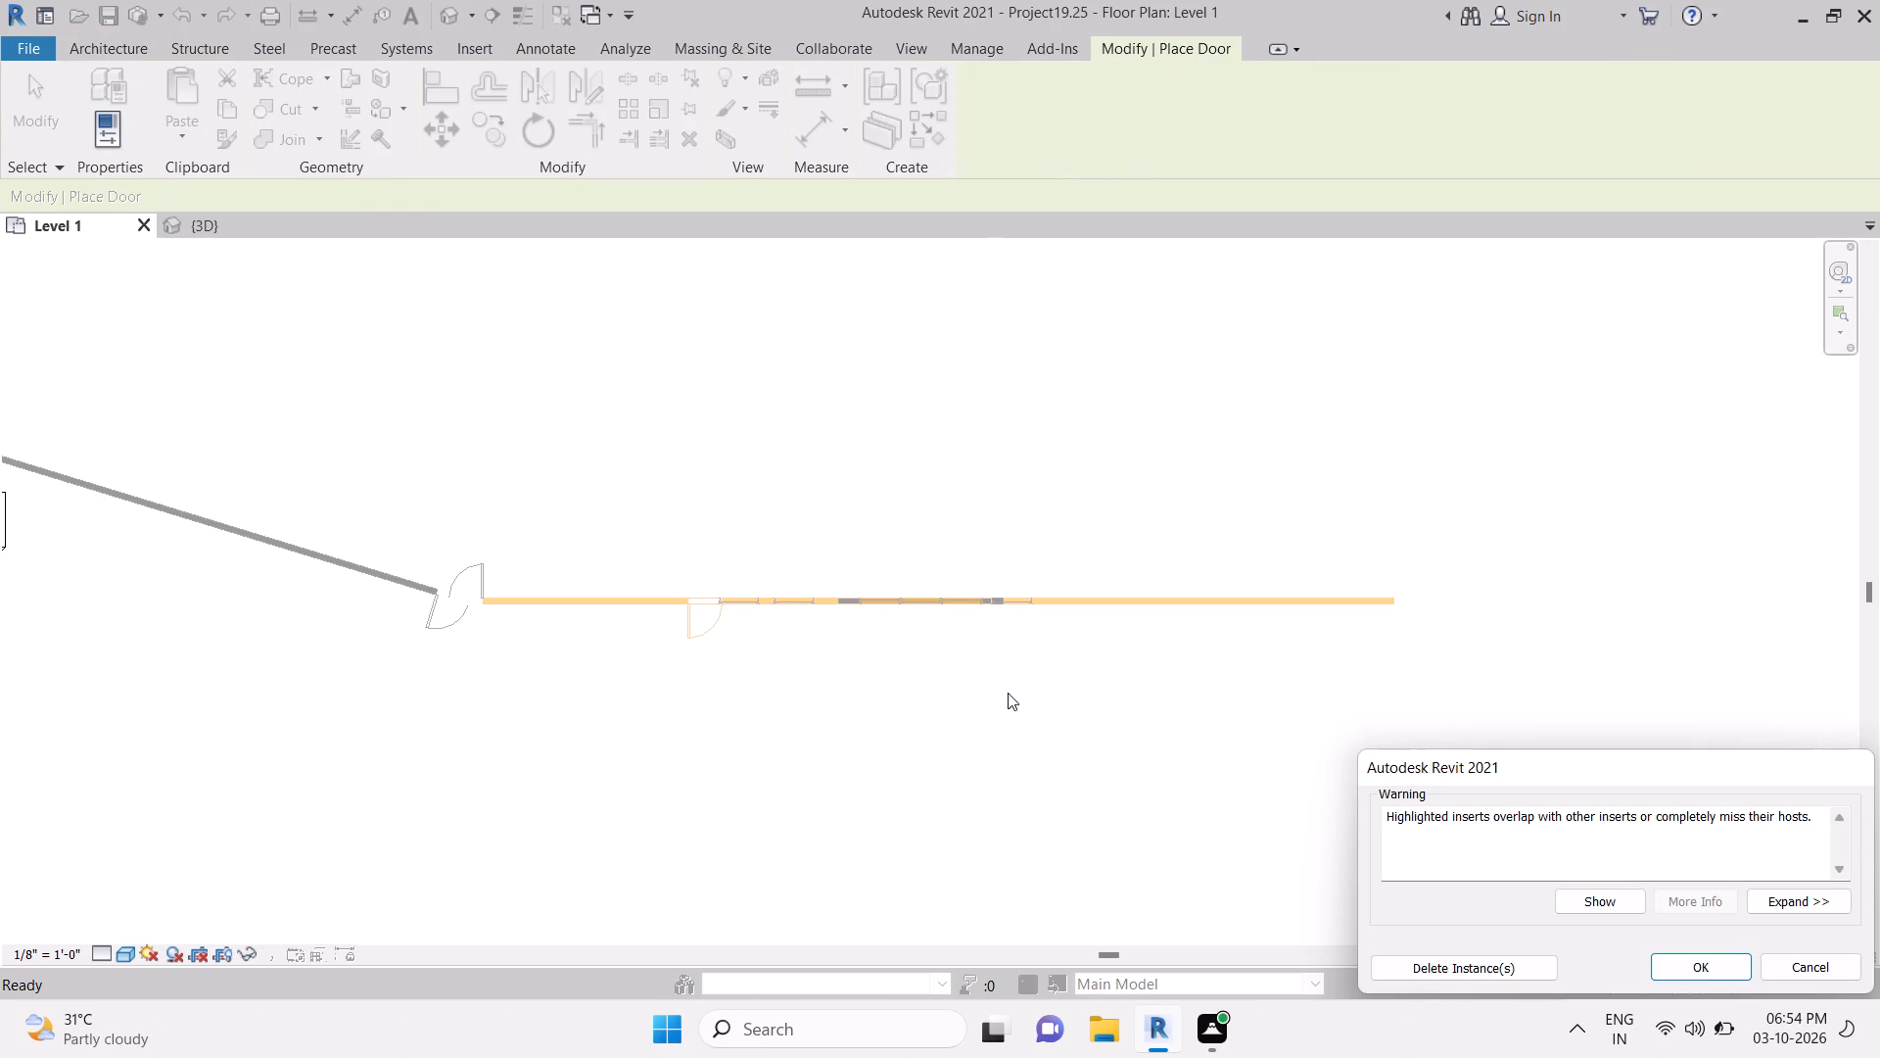
left_click(1672, 969)
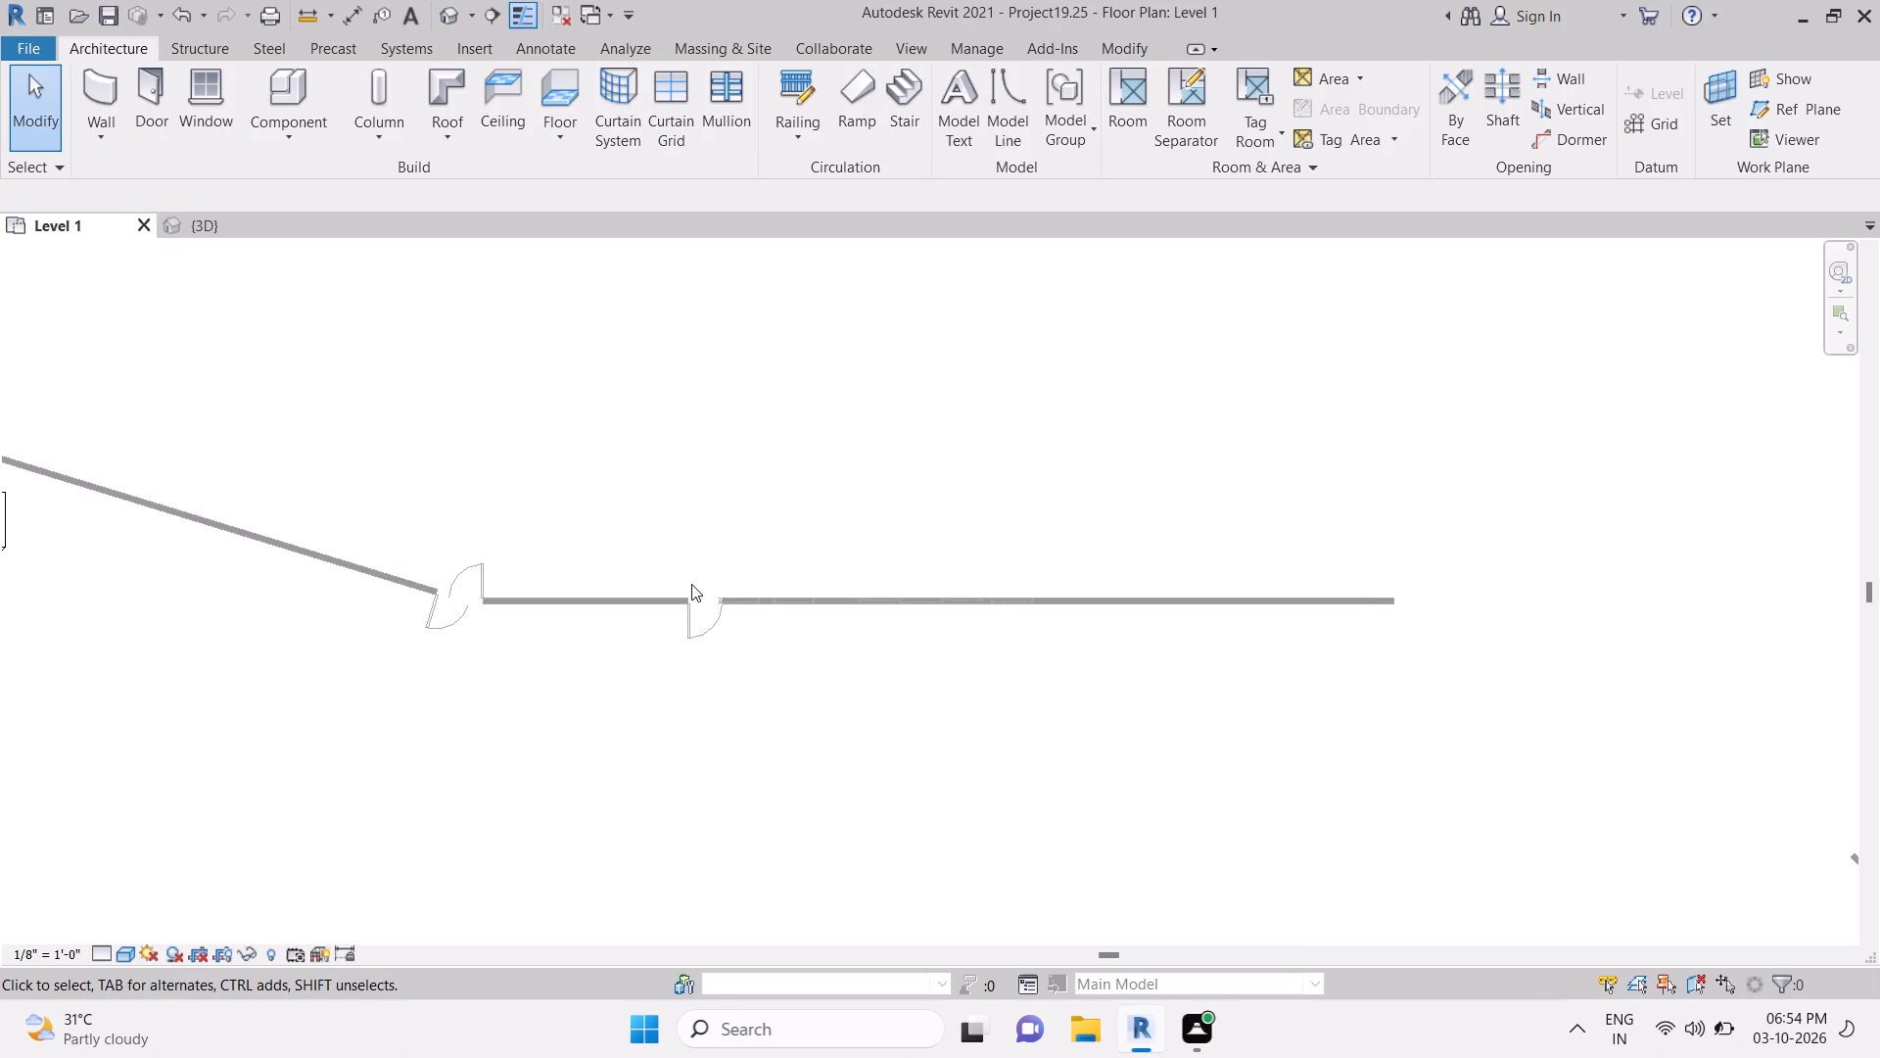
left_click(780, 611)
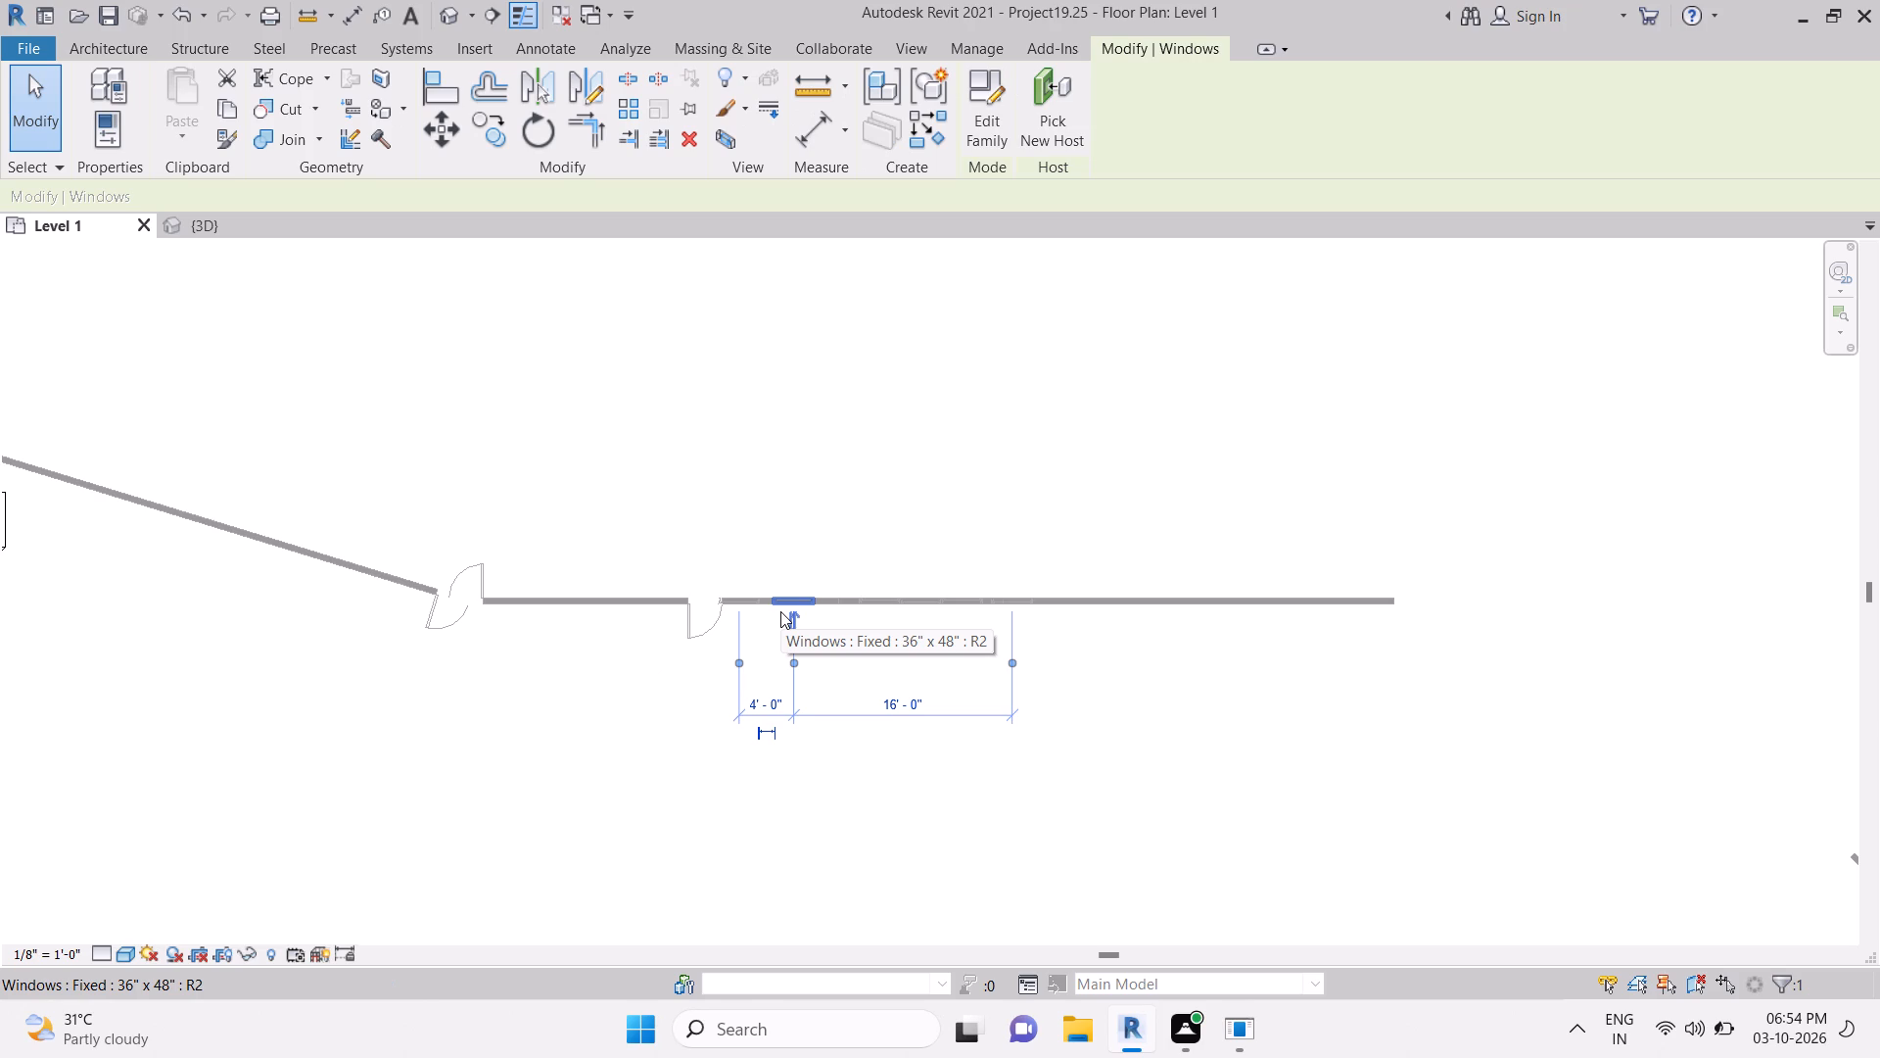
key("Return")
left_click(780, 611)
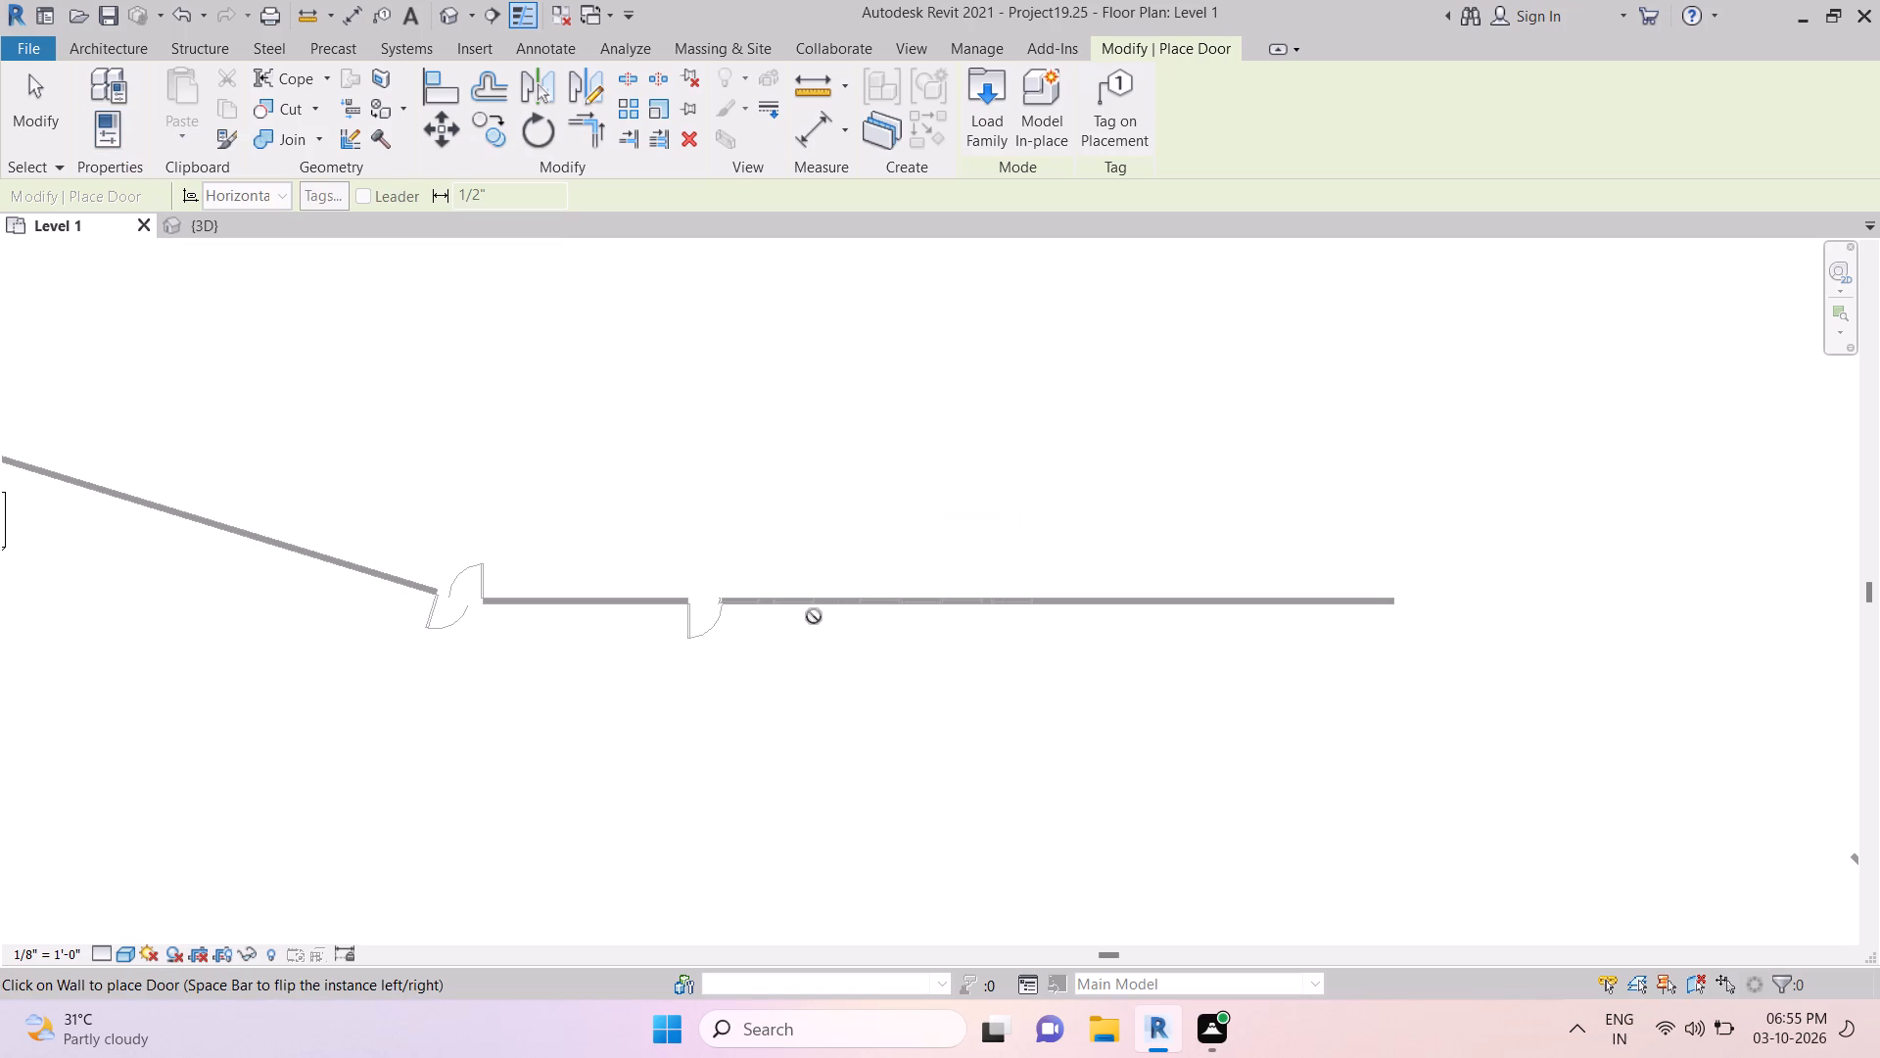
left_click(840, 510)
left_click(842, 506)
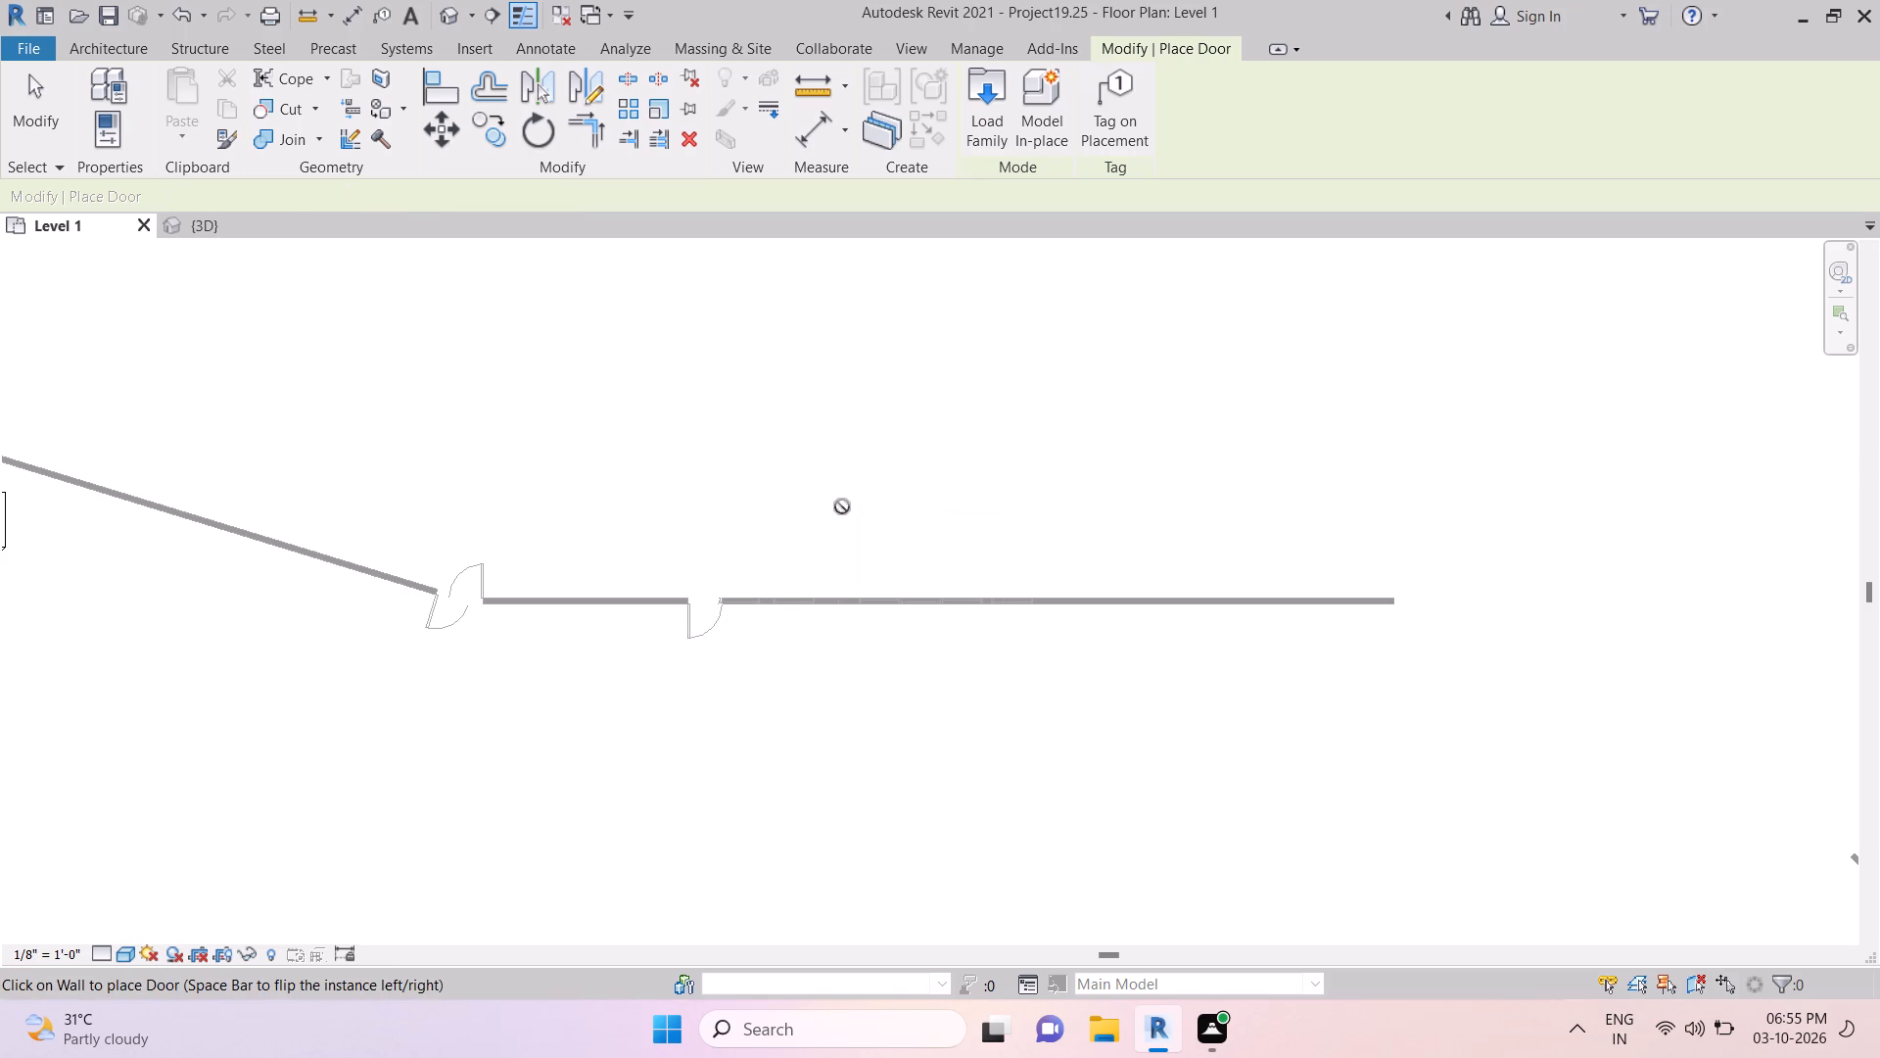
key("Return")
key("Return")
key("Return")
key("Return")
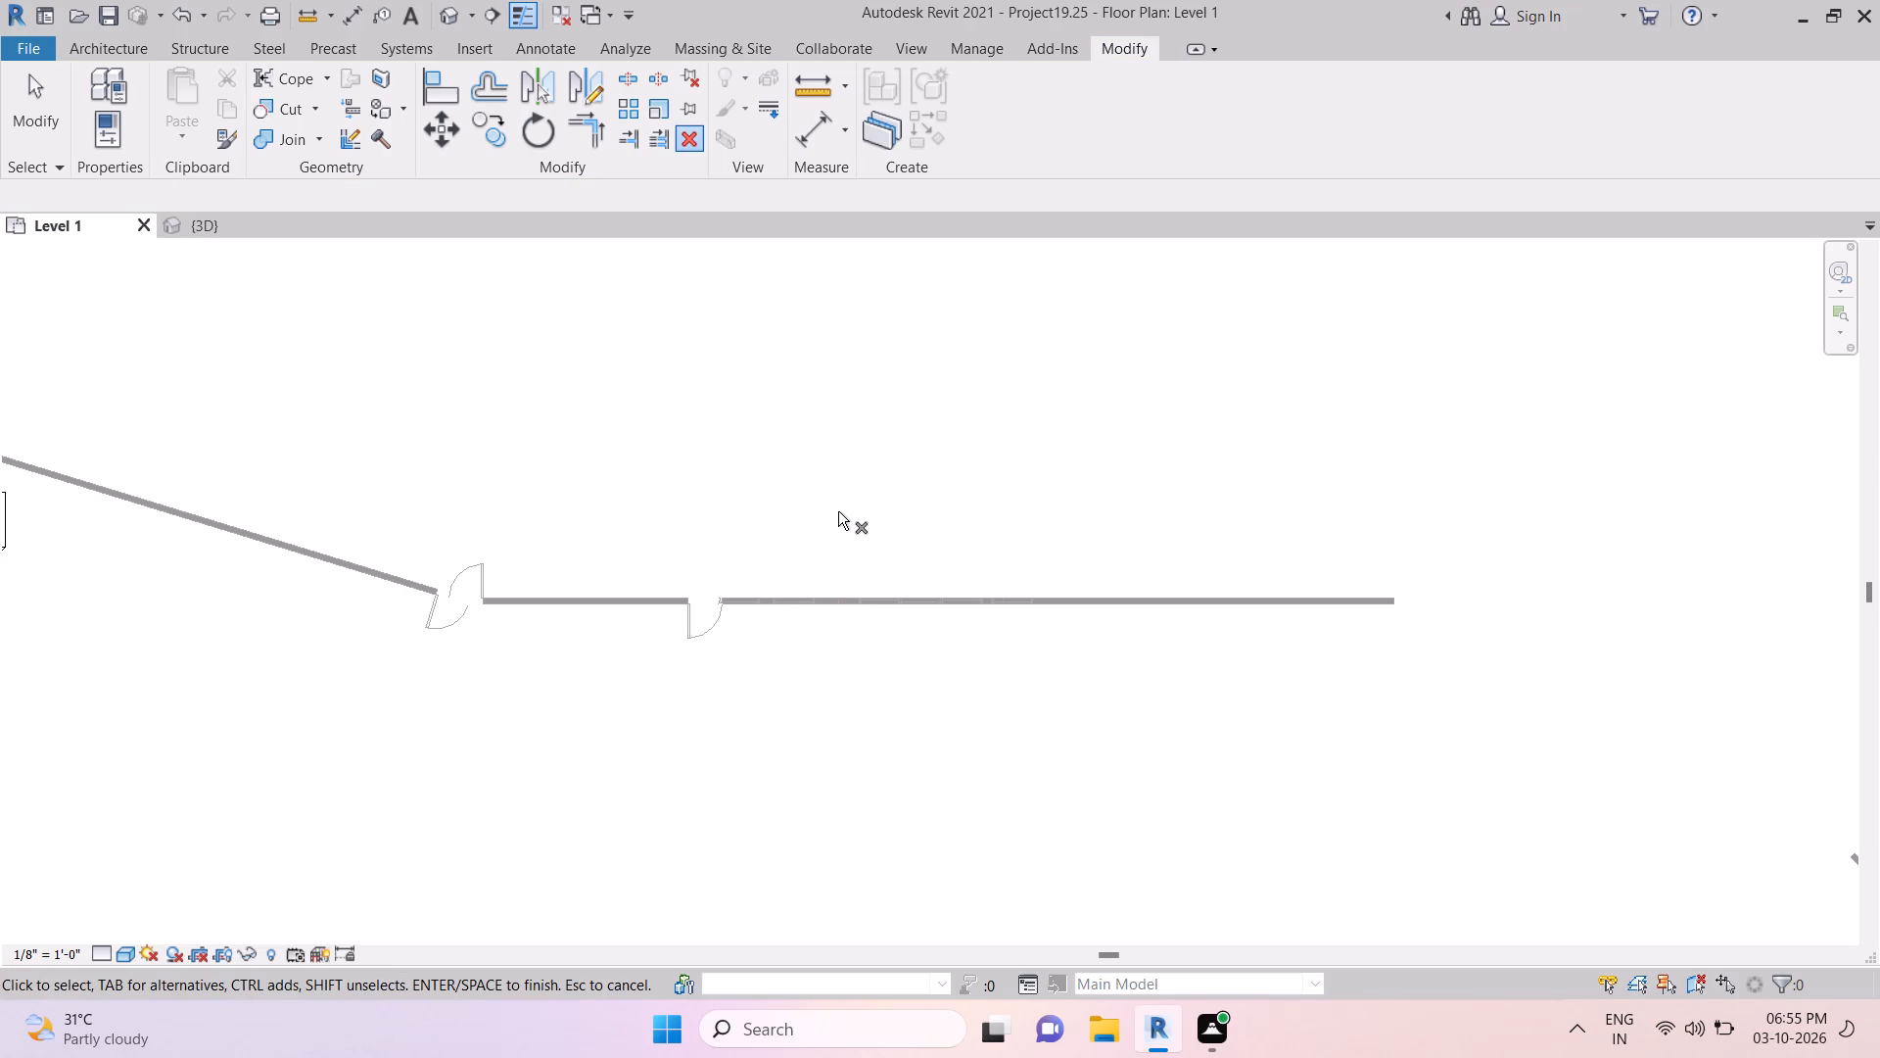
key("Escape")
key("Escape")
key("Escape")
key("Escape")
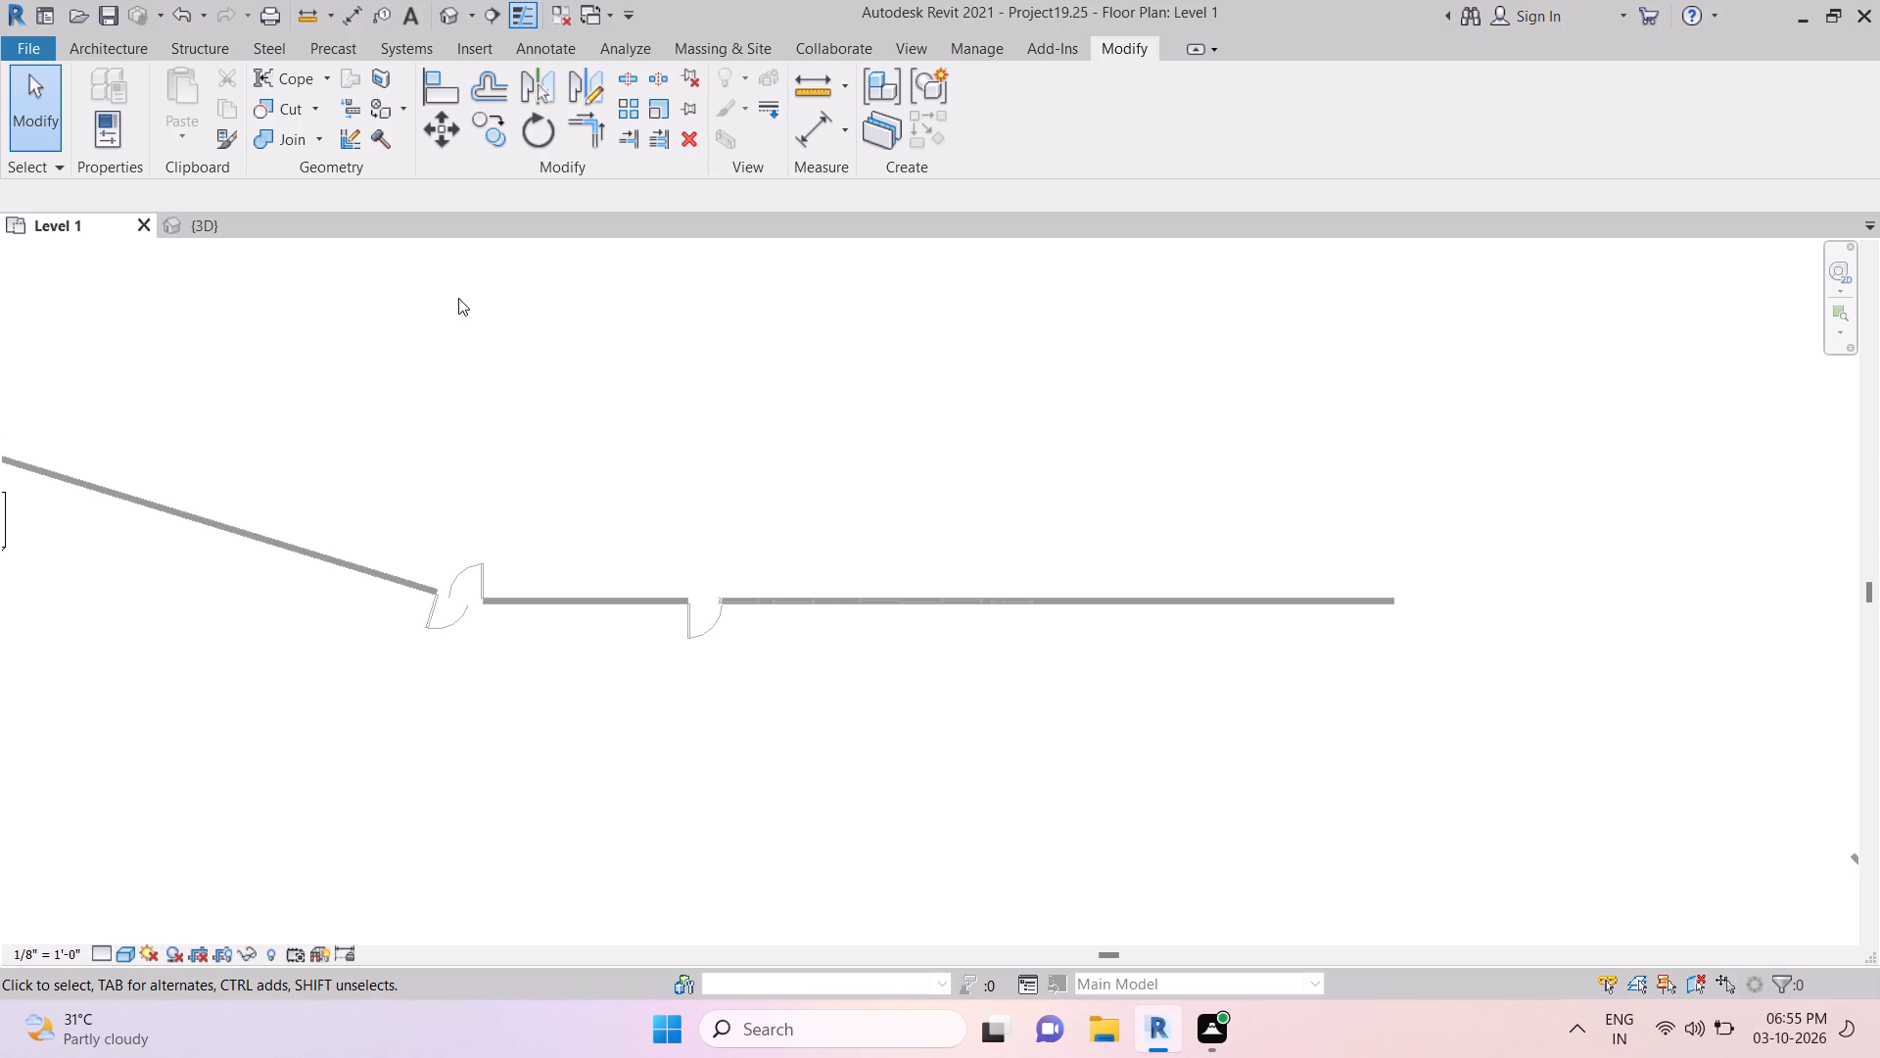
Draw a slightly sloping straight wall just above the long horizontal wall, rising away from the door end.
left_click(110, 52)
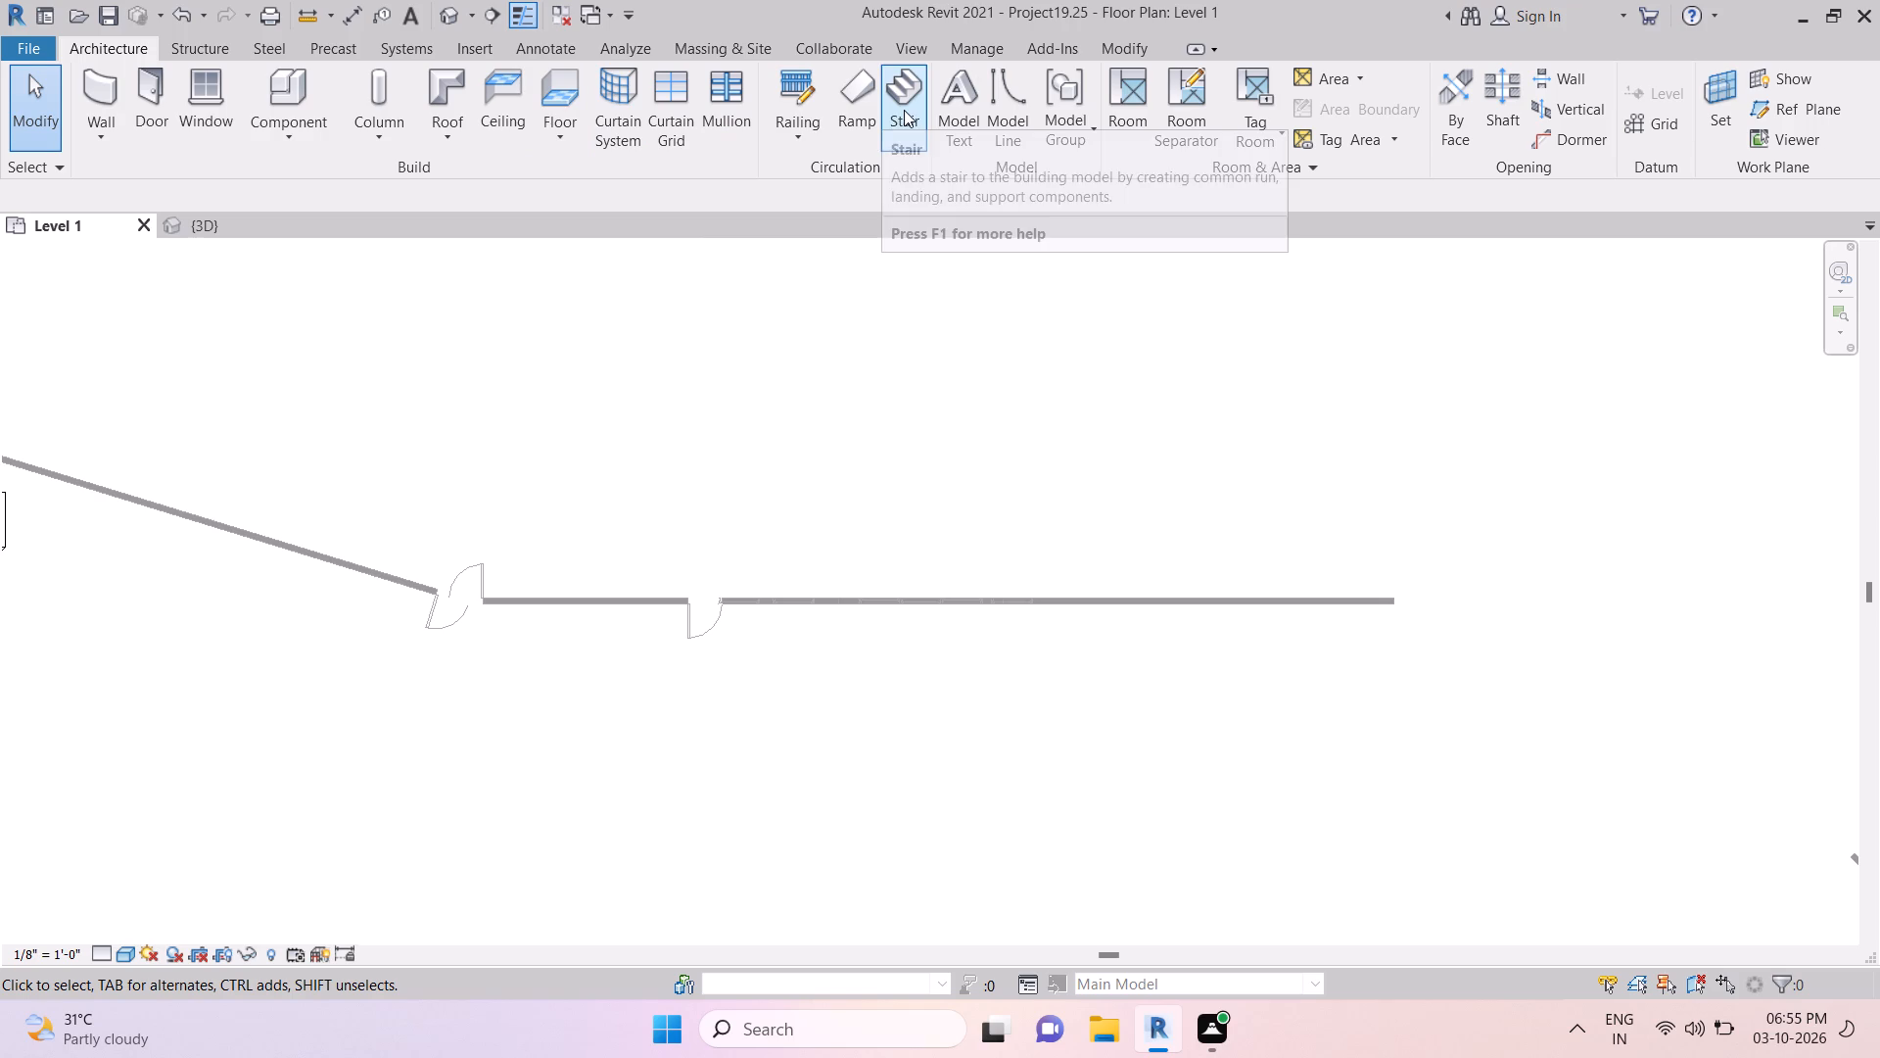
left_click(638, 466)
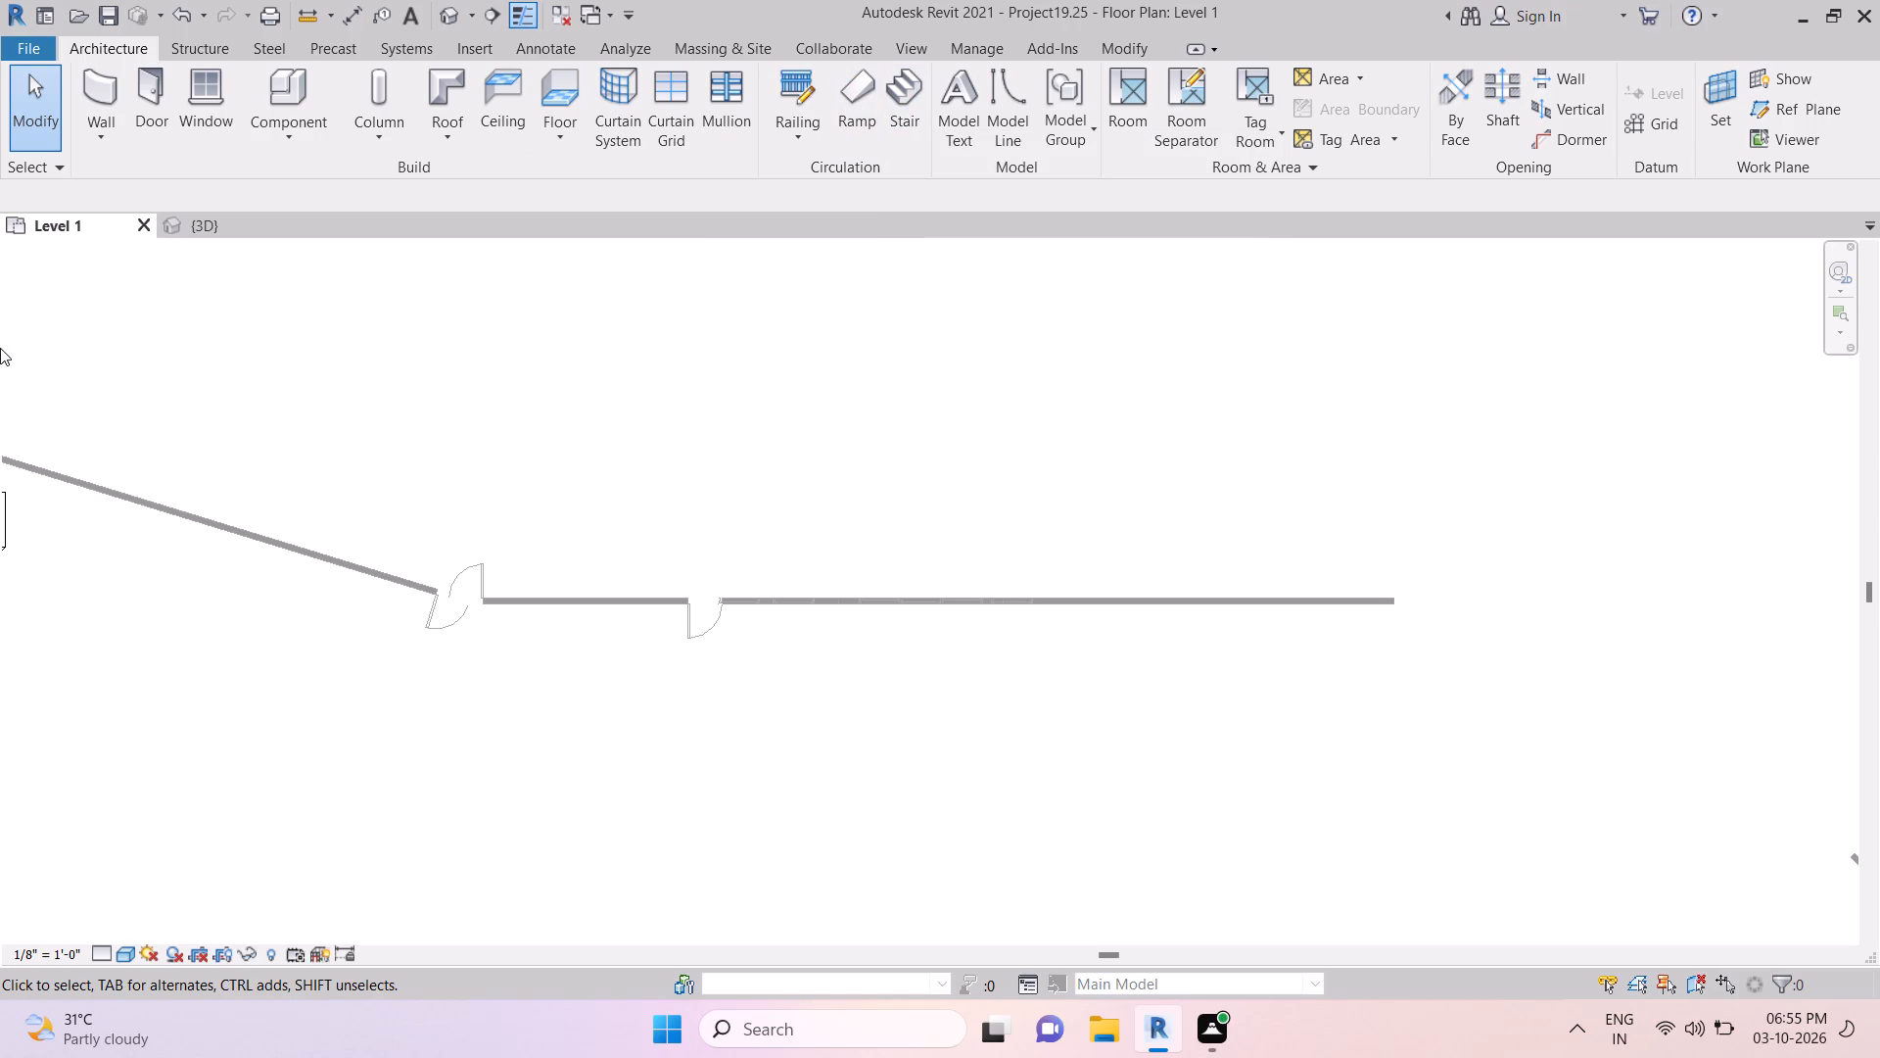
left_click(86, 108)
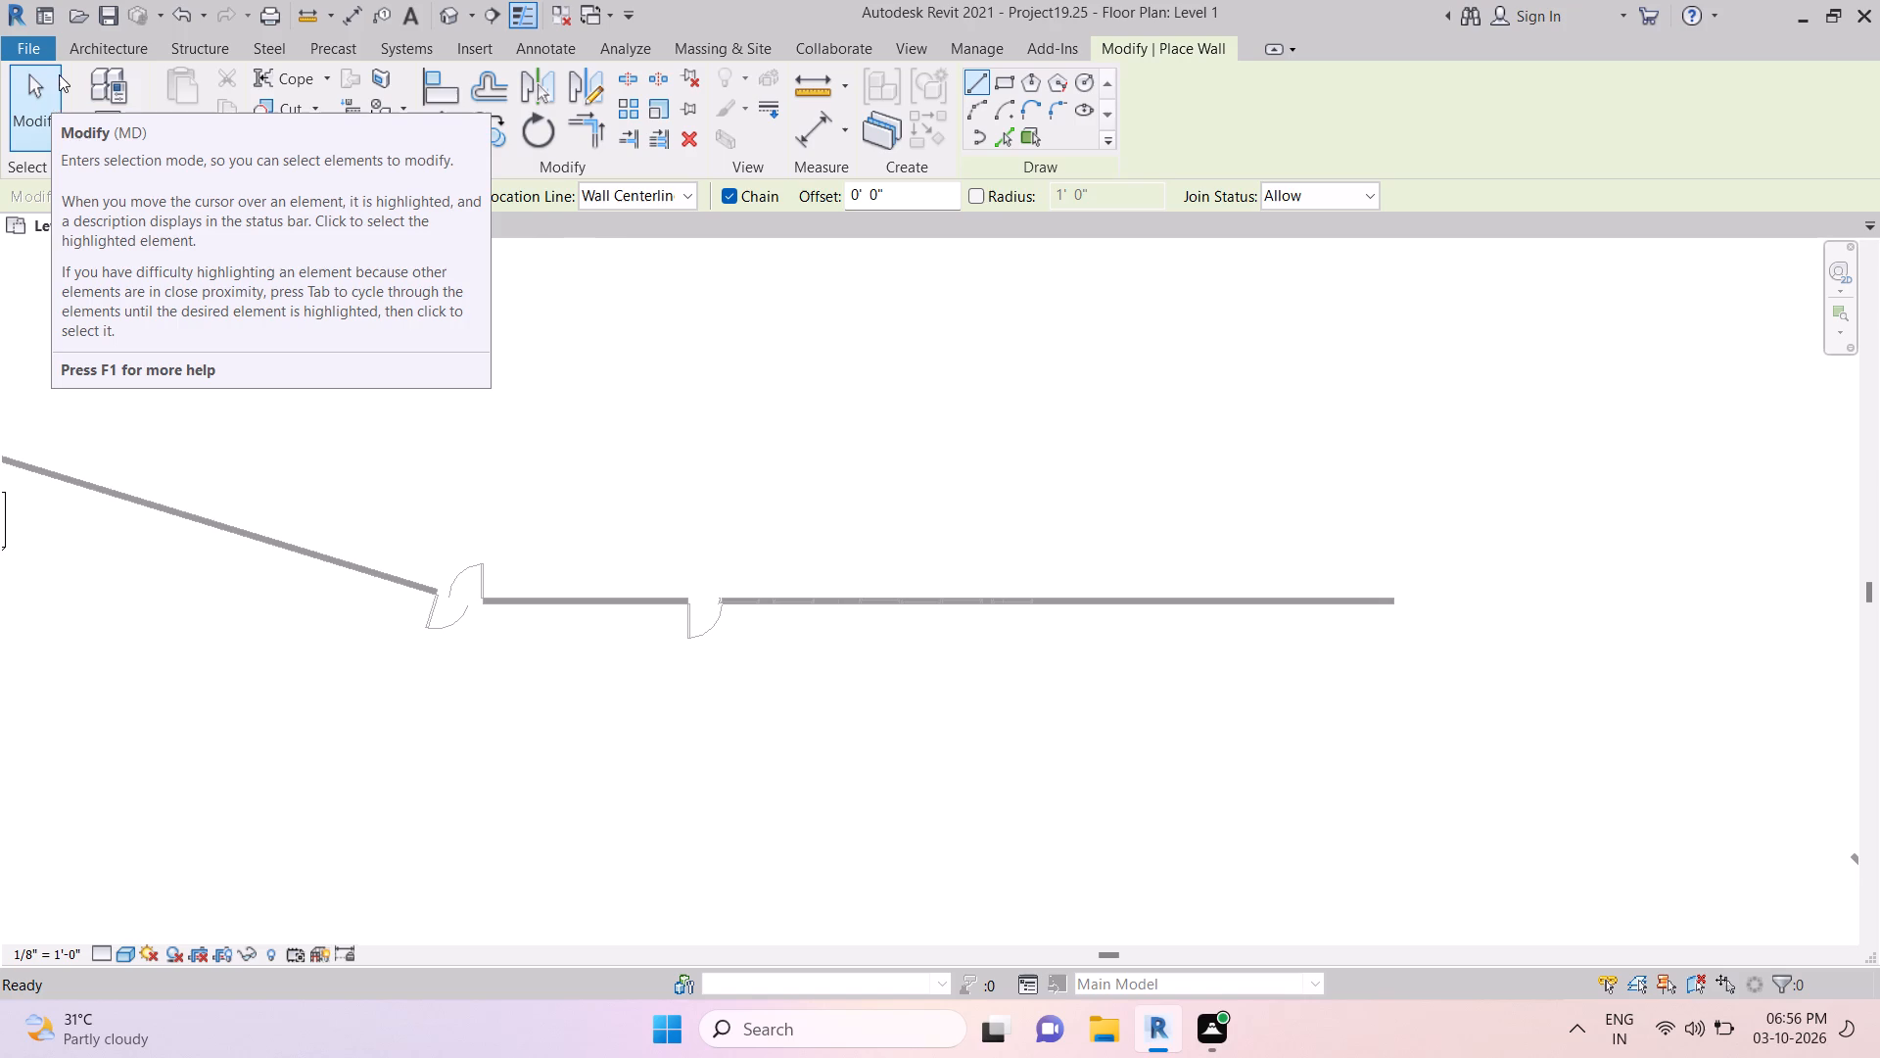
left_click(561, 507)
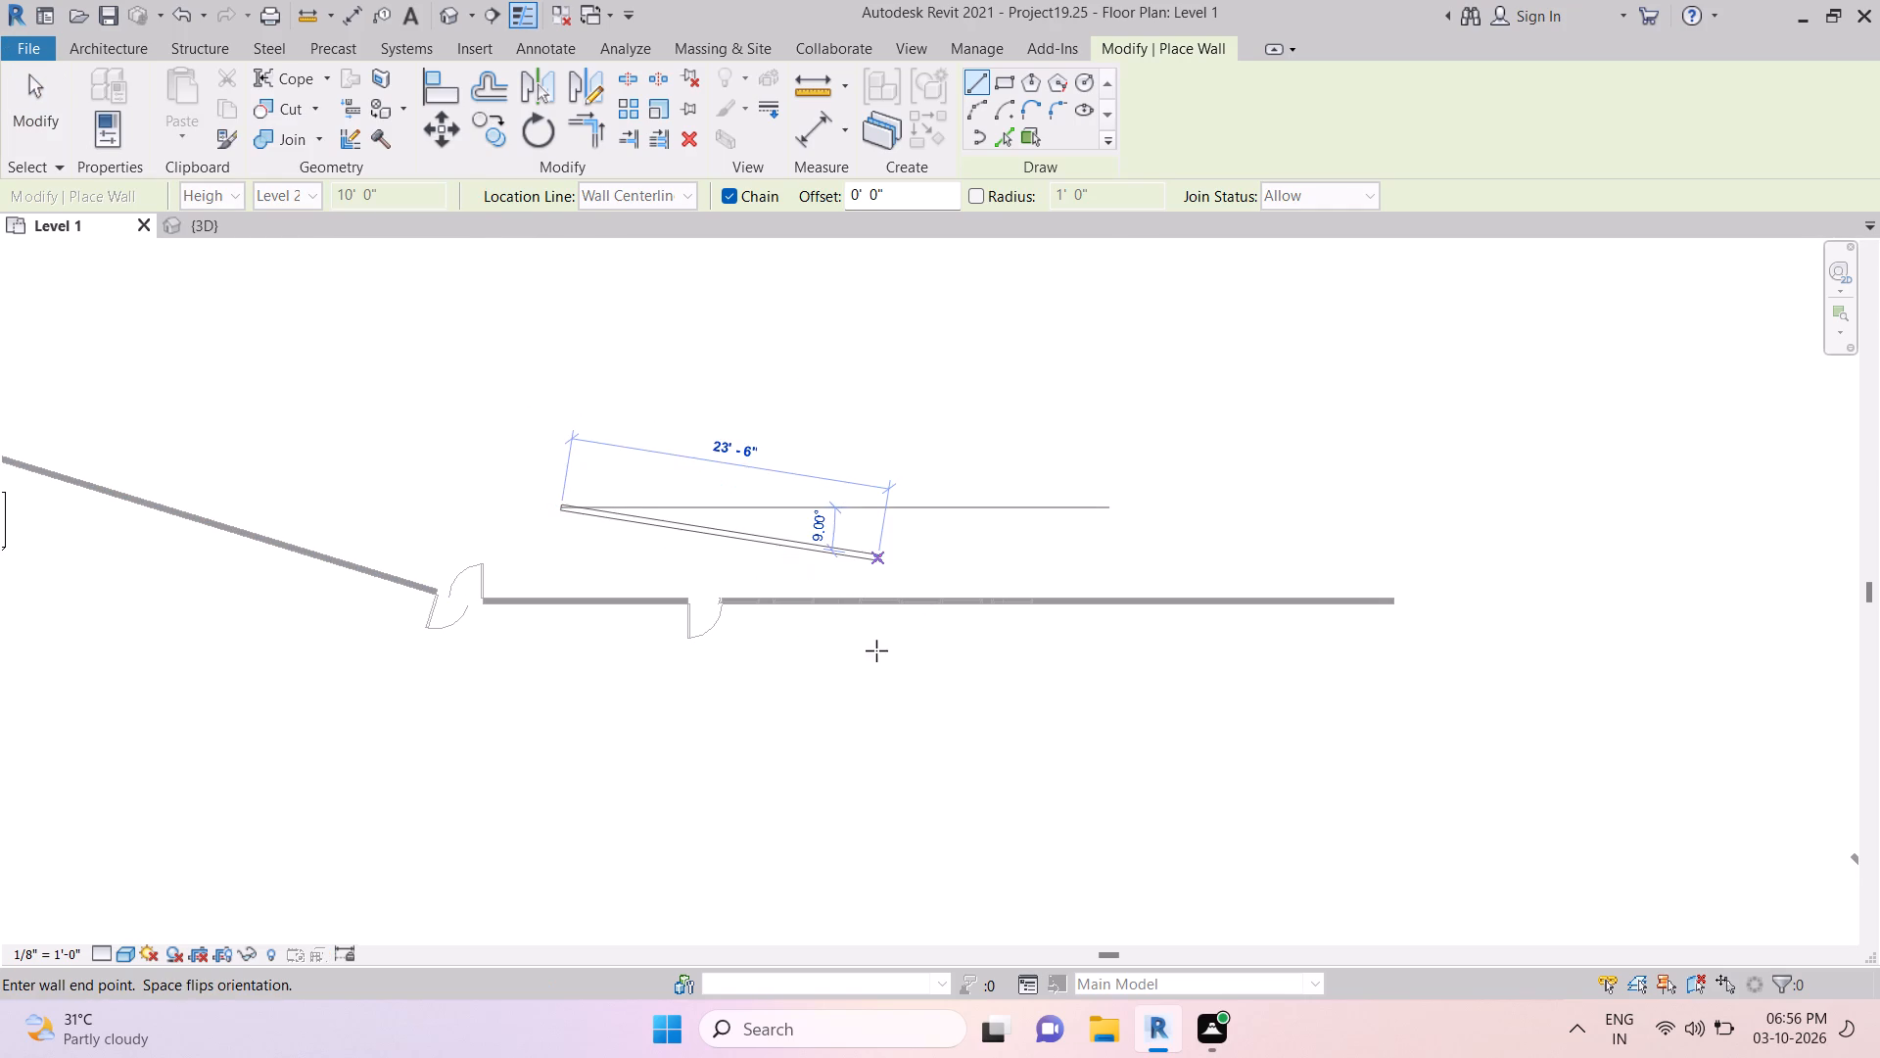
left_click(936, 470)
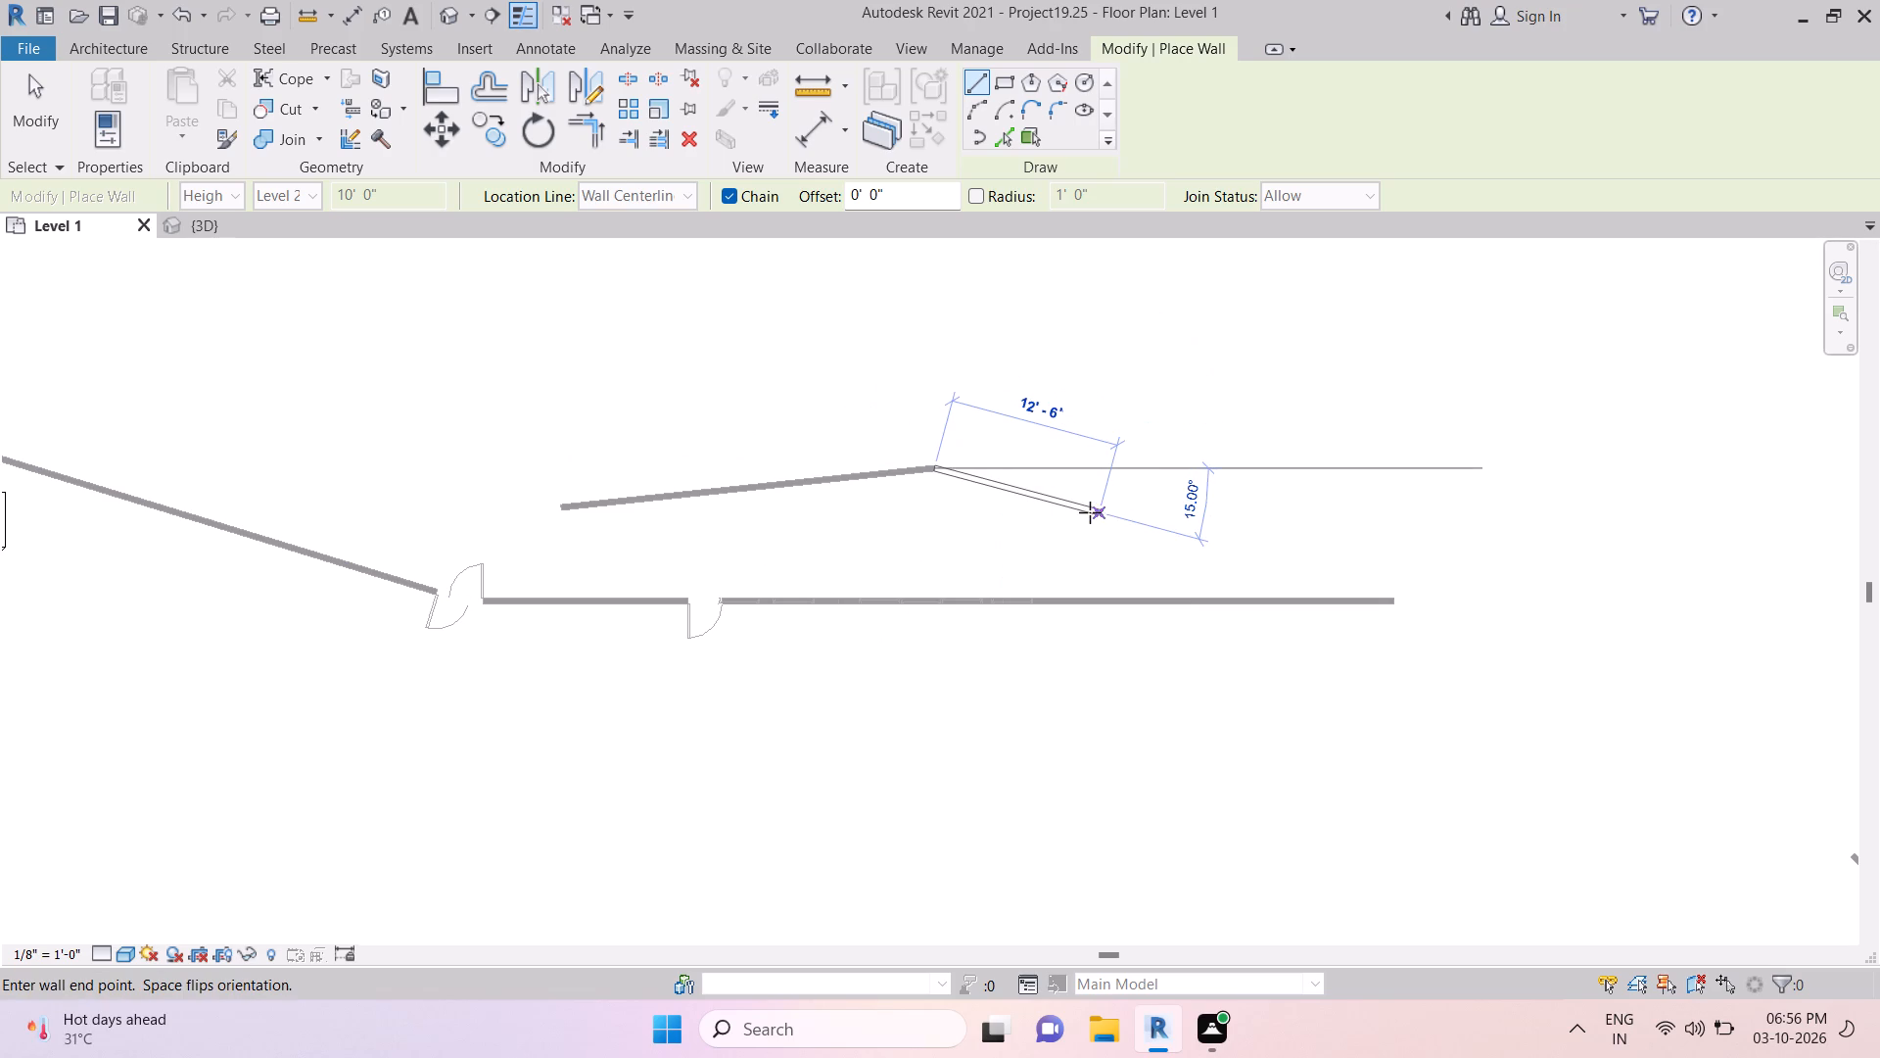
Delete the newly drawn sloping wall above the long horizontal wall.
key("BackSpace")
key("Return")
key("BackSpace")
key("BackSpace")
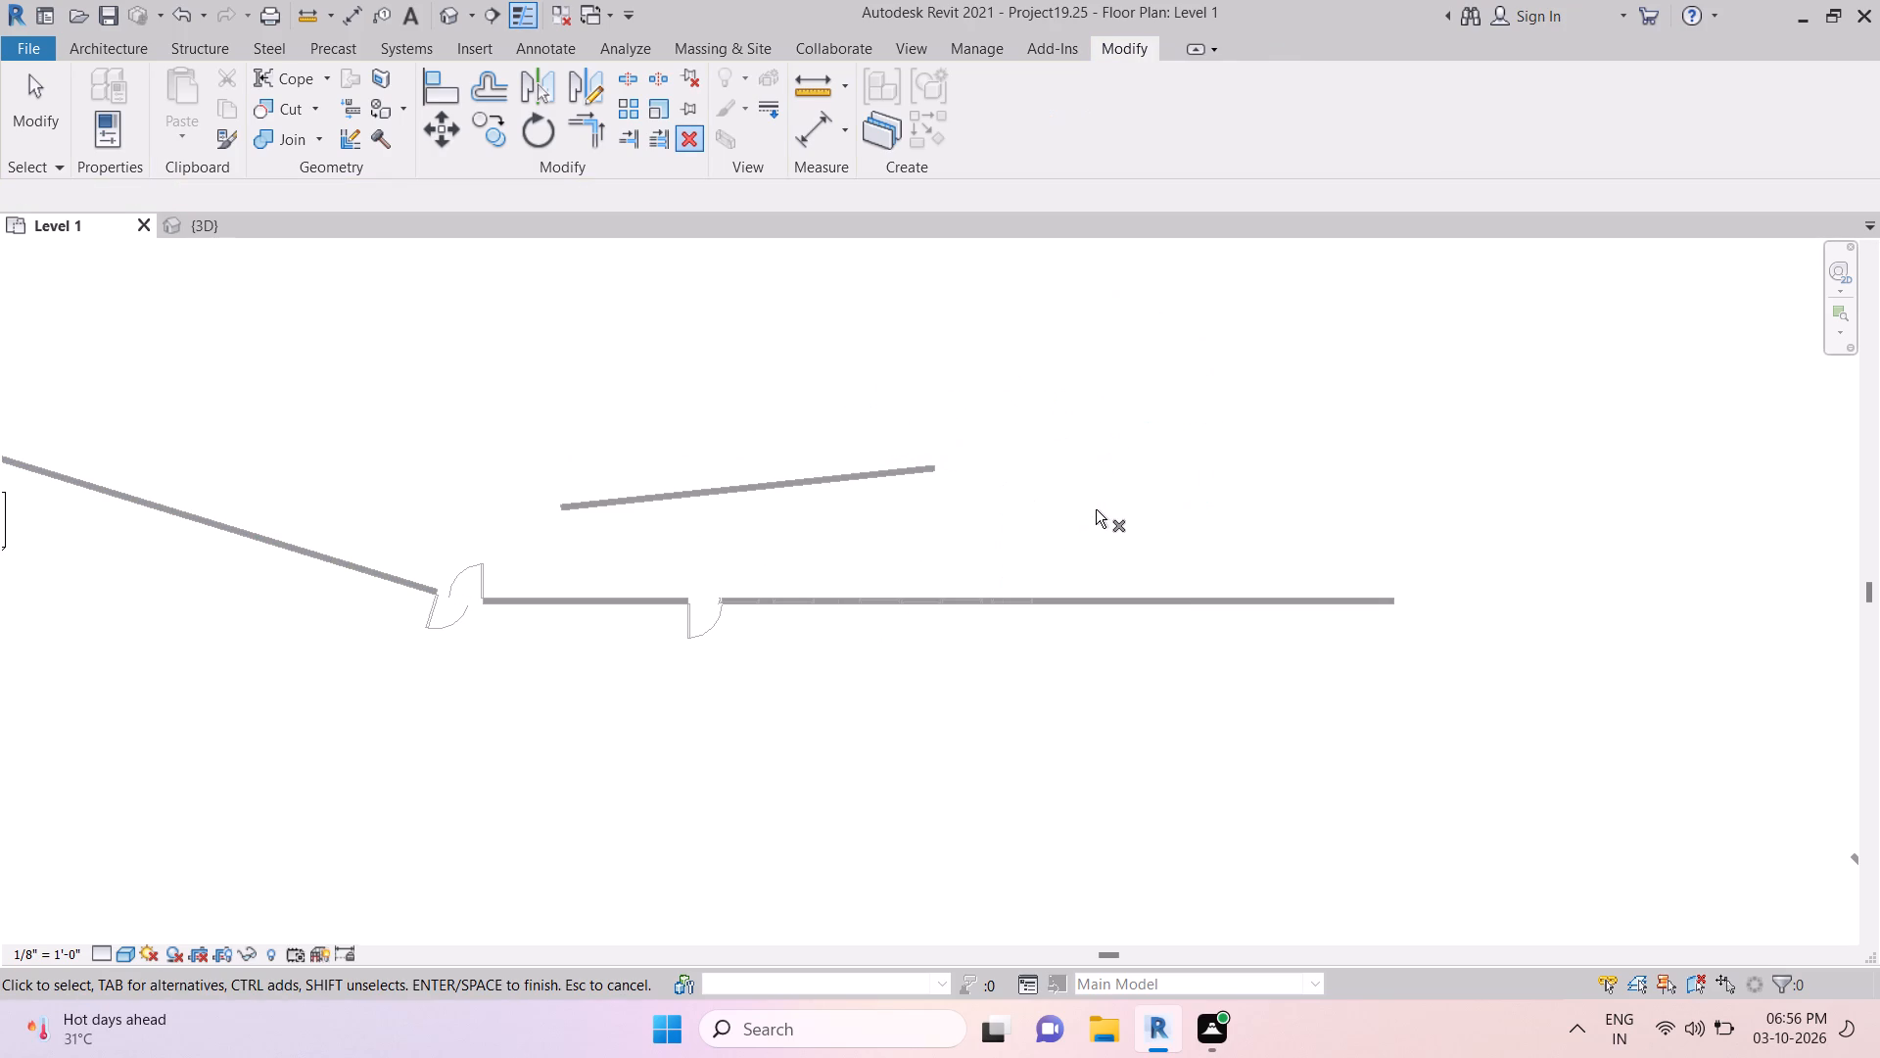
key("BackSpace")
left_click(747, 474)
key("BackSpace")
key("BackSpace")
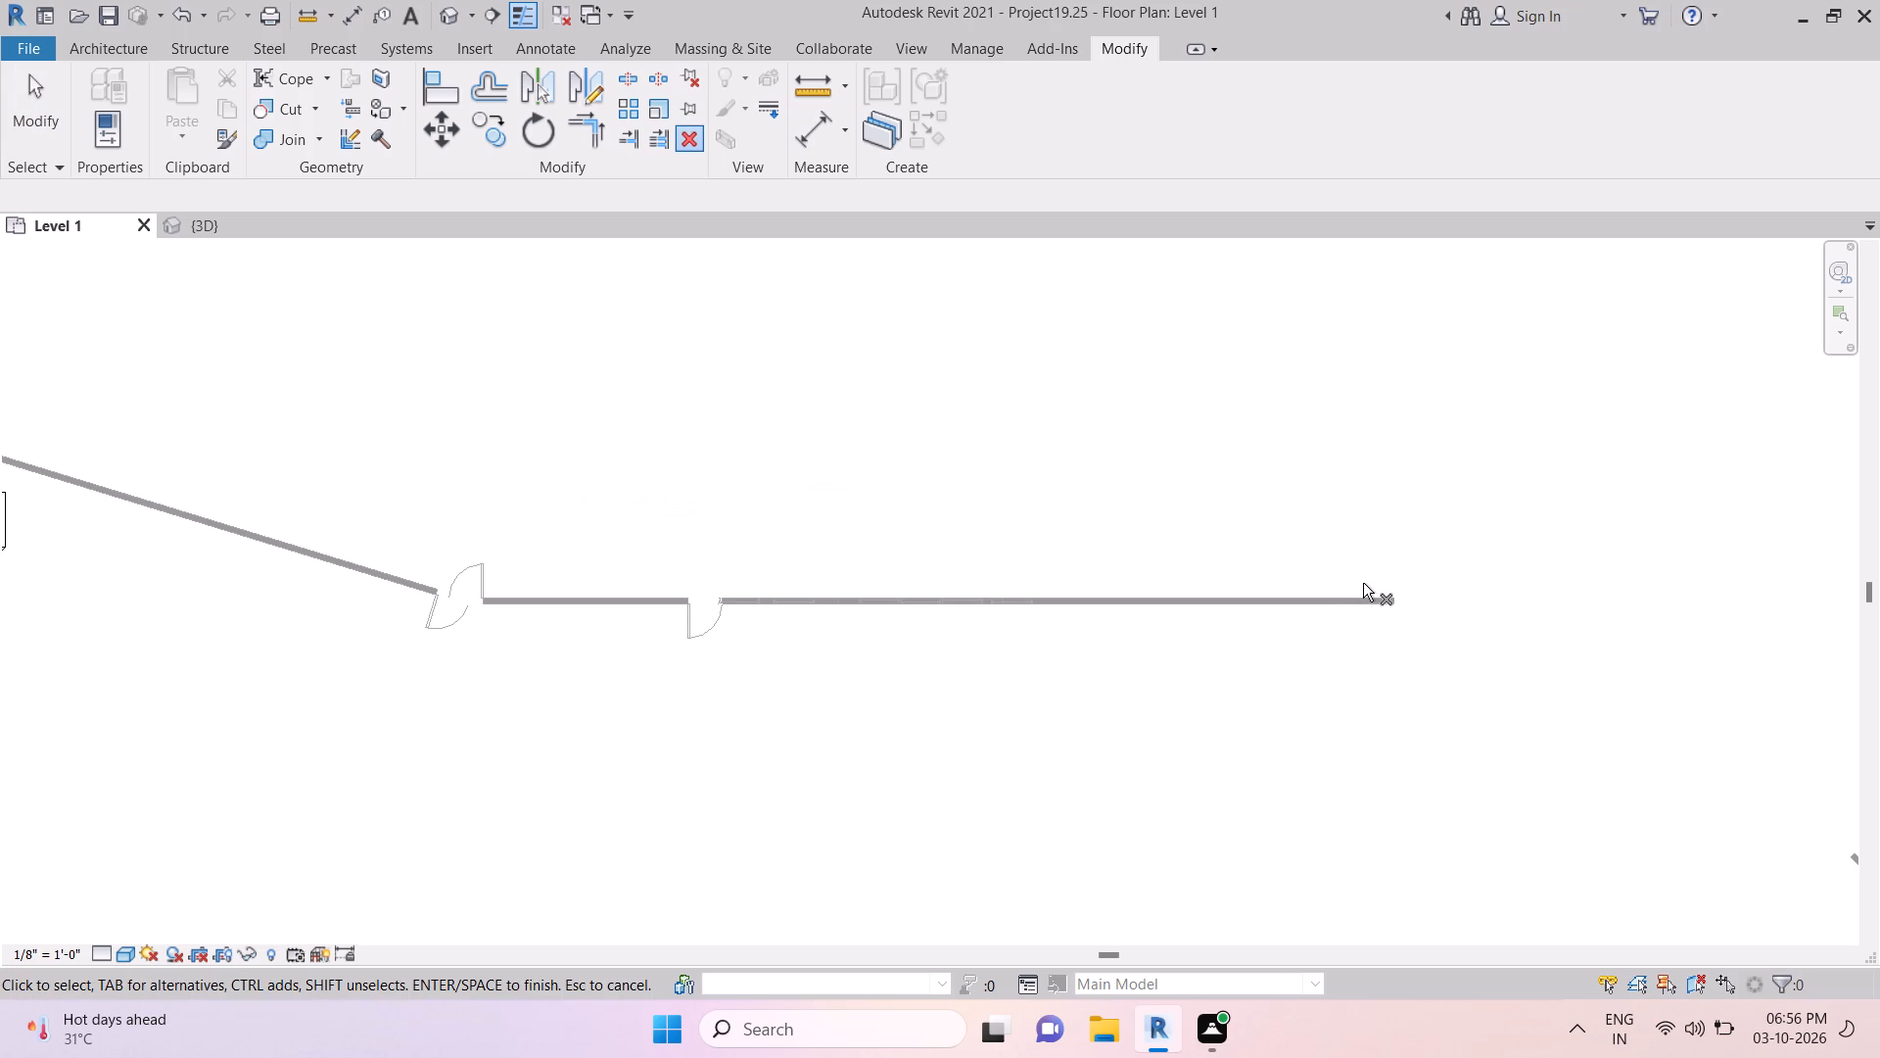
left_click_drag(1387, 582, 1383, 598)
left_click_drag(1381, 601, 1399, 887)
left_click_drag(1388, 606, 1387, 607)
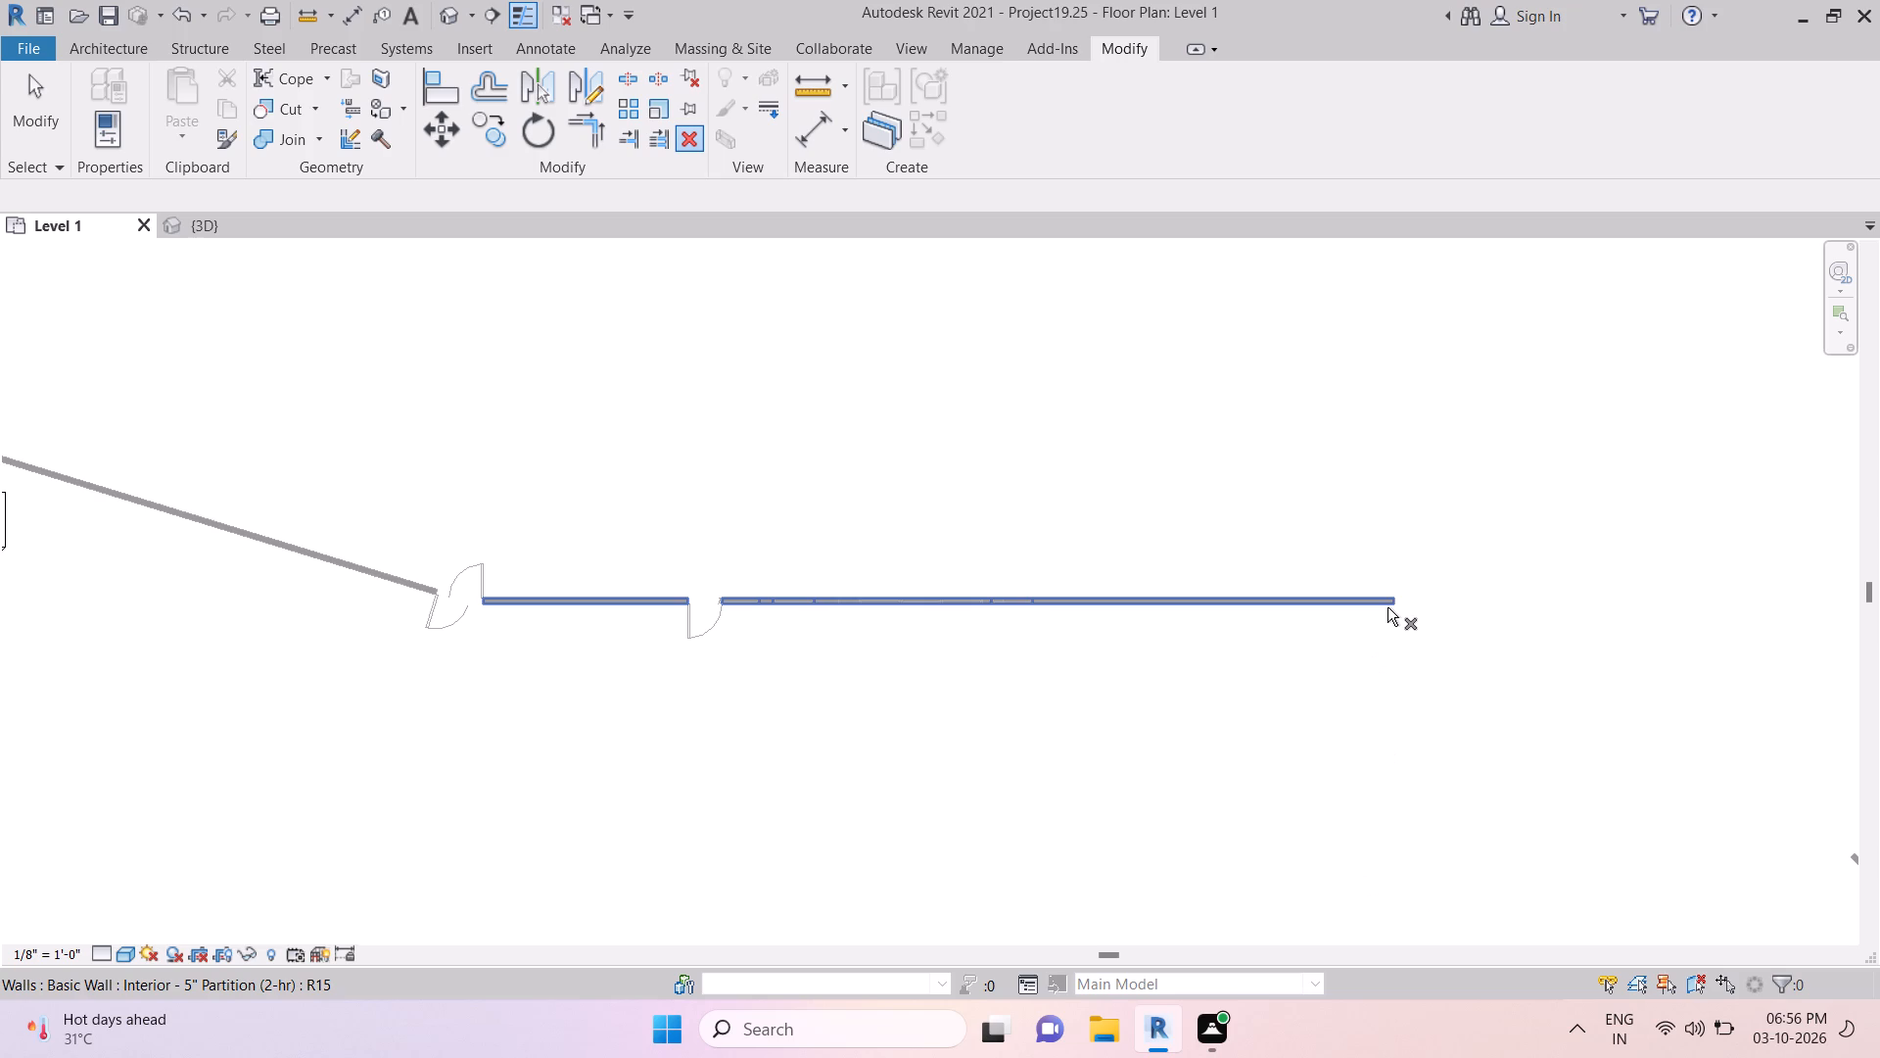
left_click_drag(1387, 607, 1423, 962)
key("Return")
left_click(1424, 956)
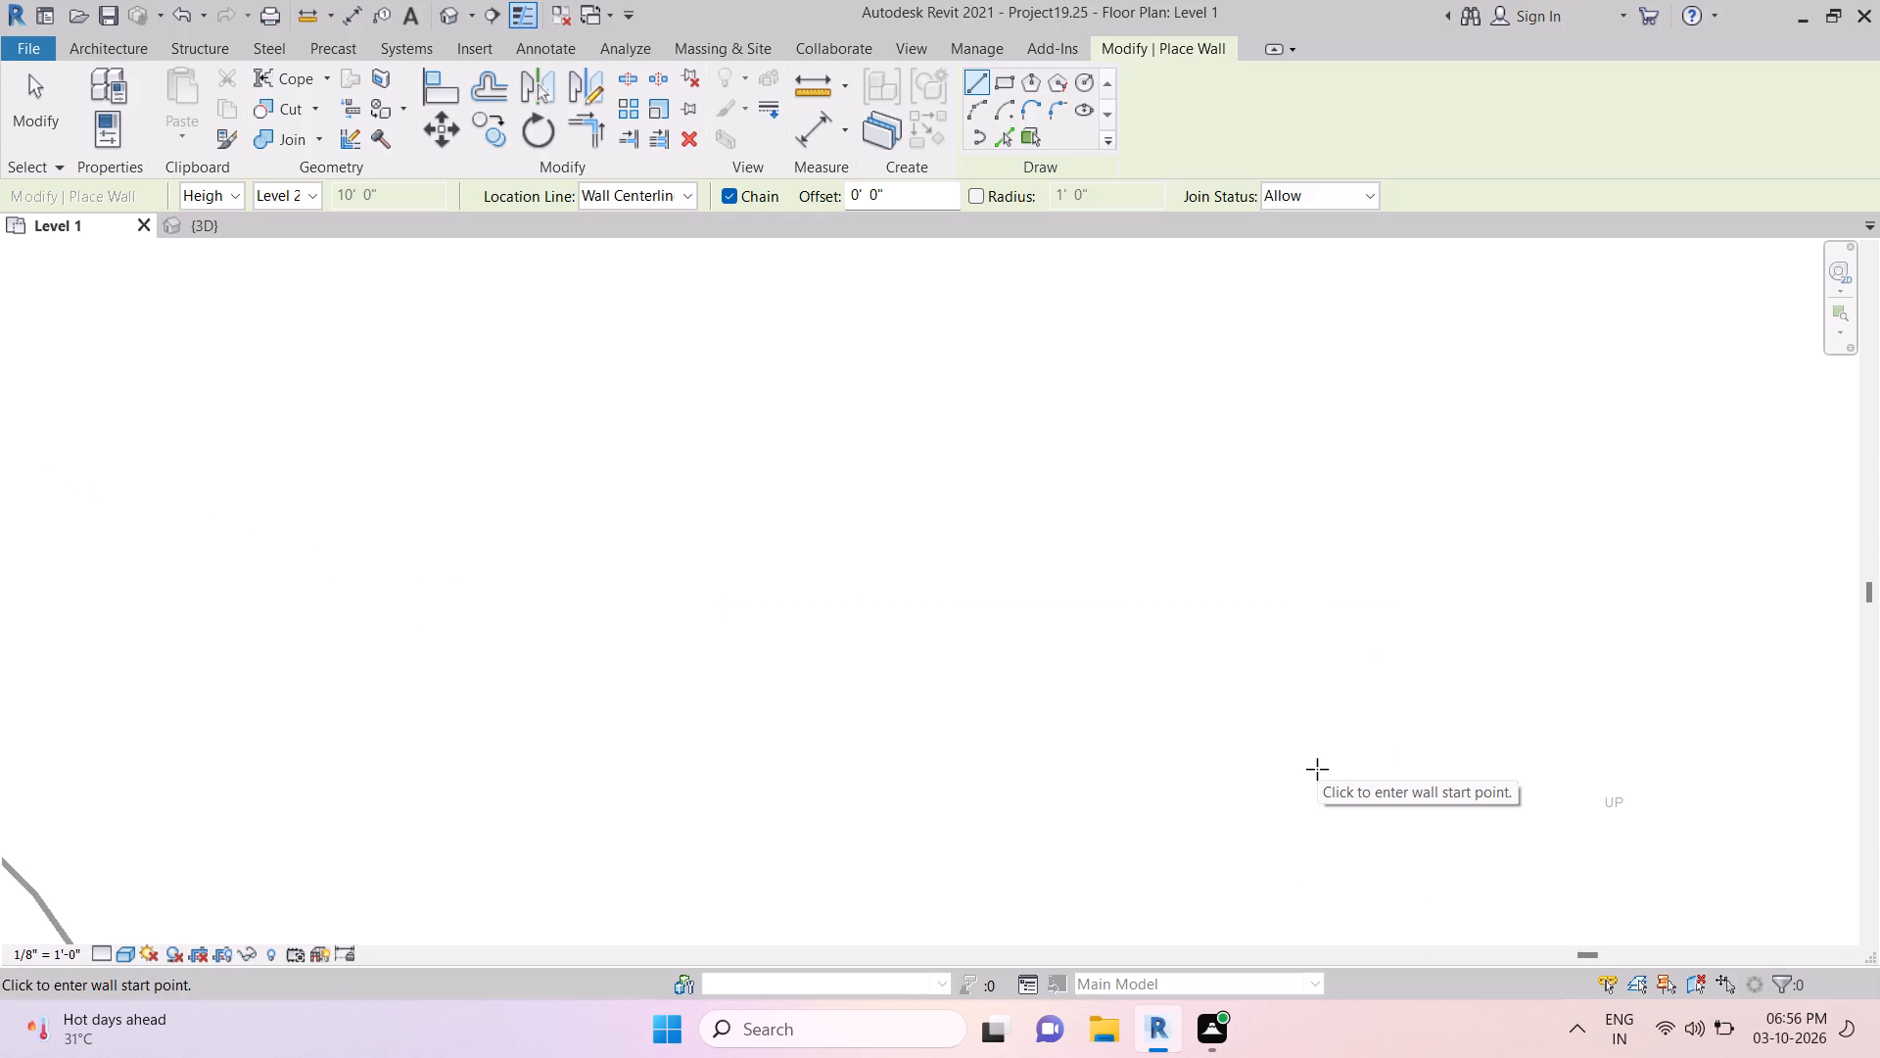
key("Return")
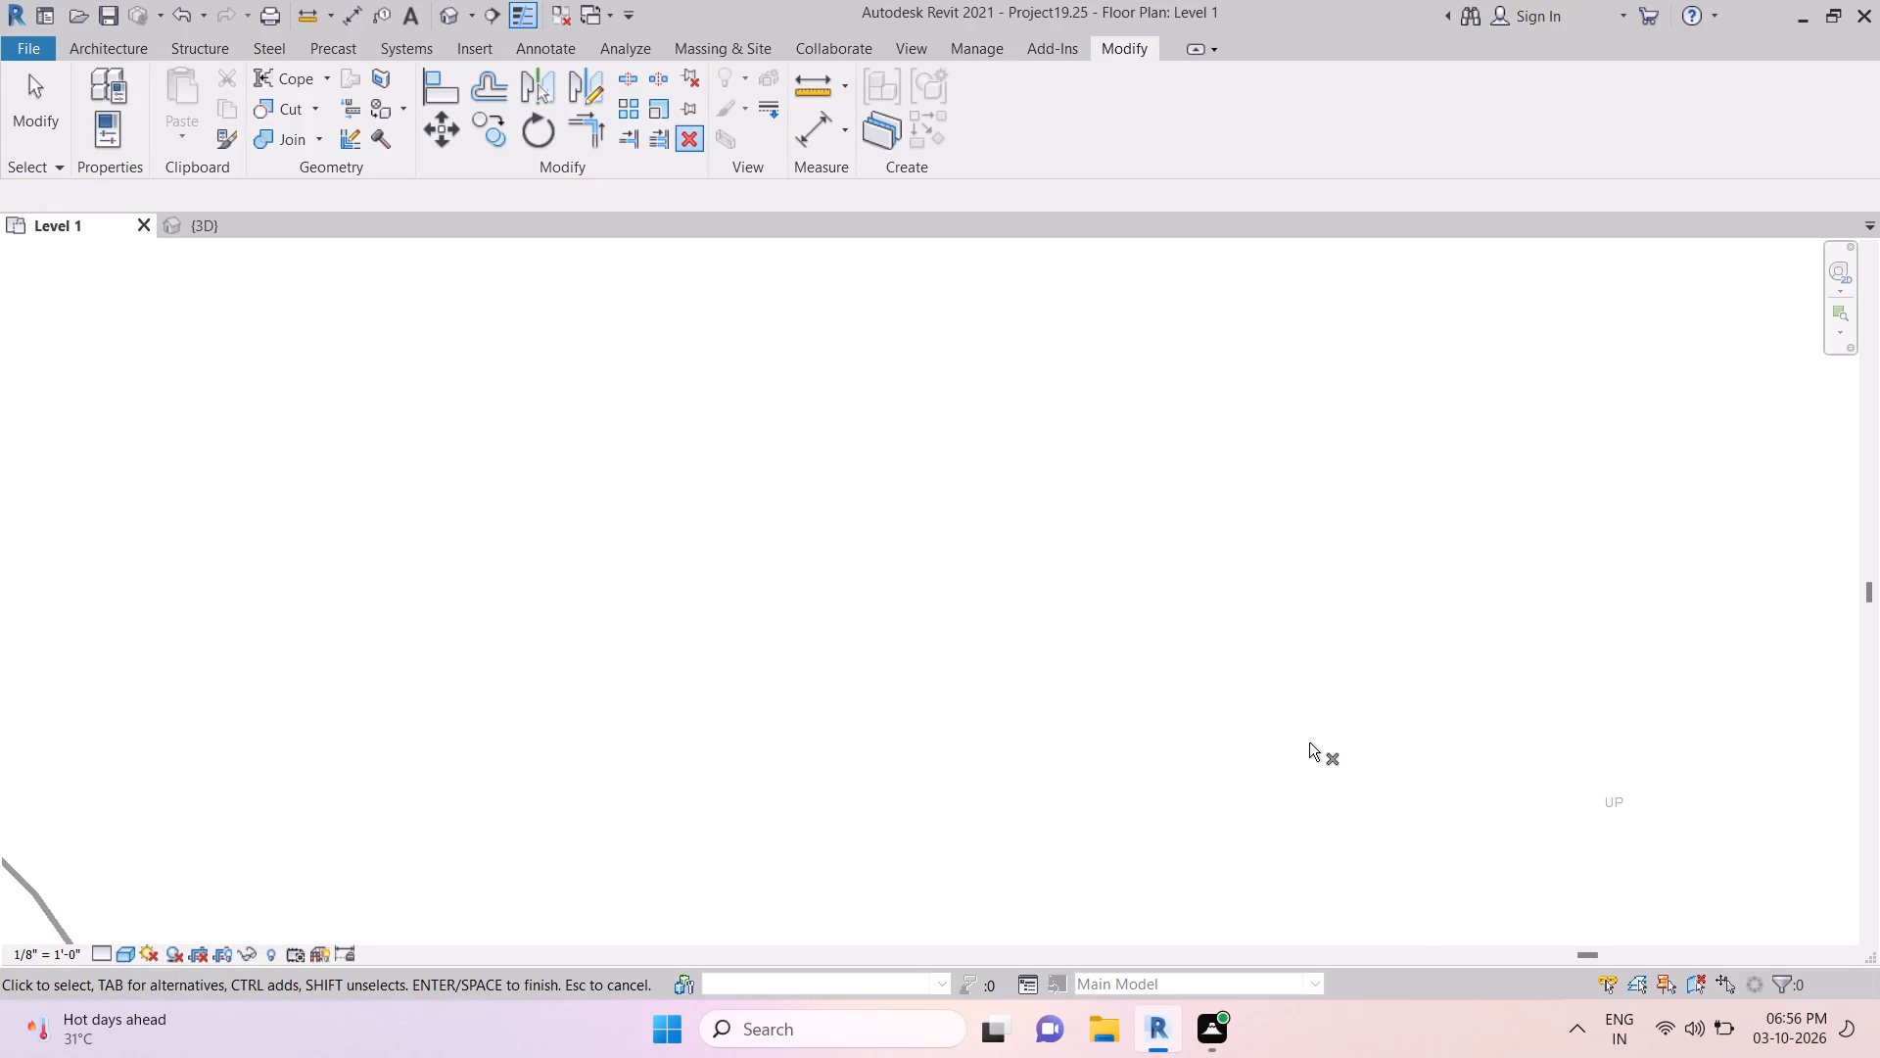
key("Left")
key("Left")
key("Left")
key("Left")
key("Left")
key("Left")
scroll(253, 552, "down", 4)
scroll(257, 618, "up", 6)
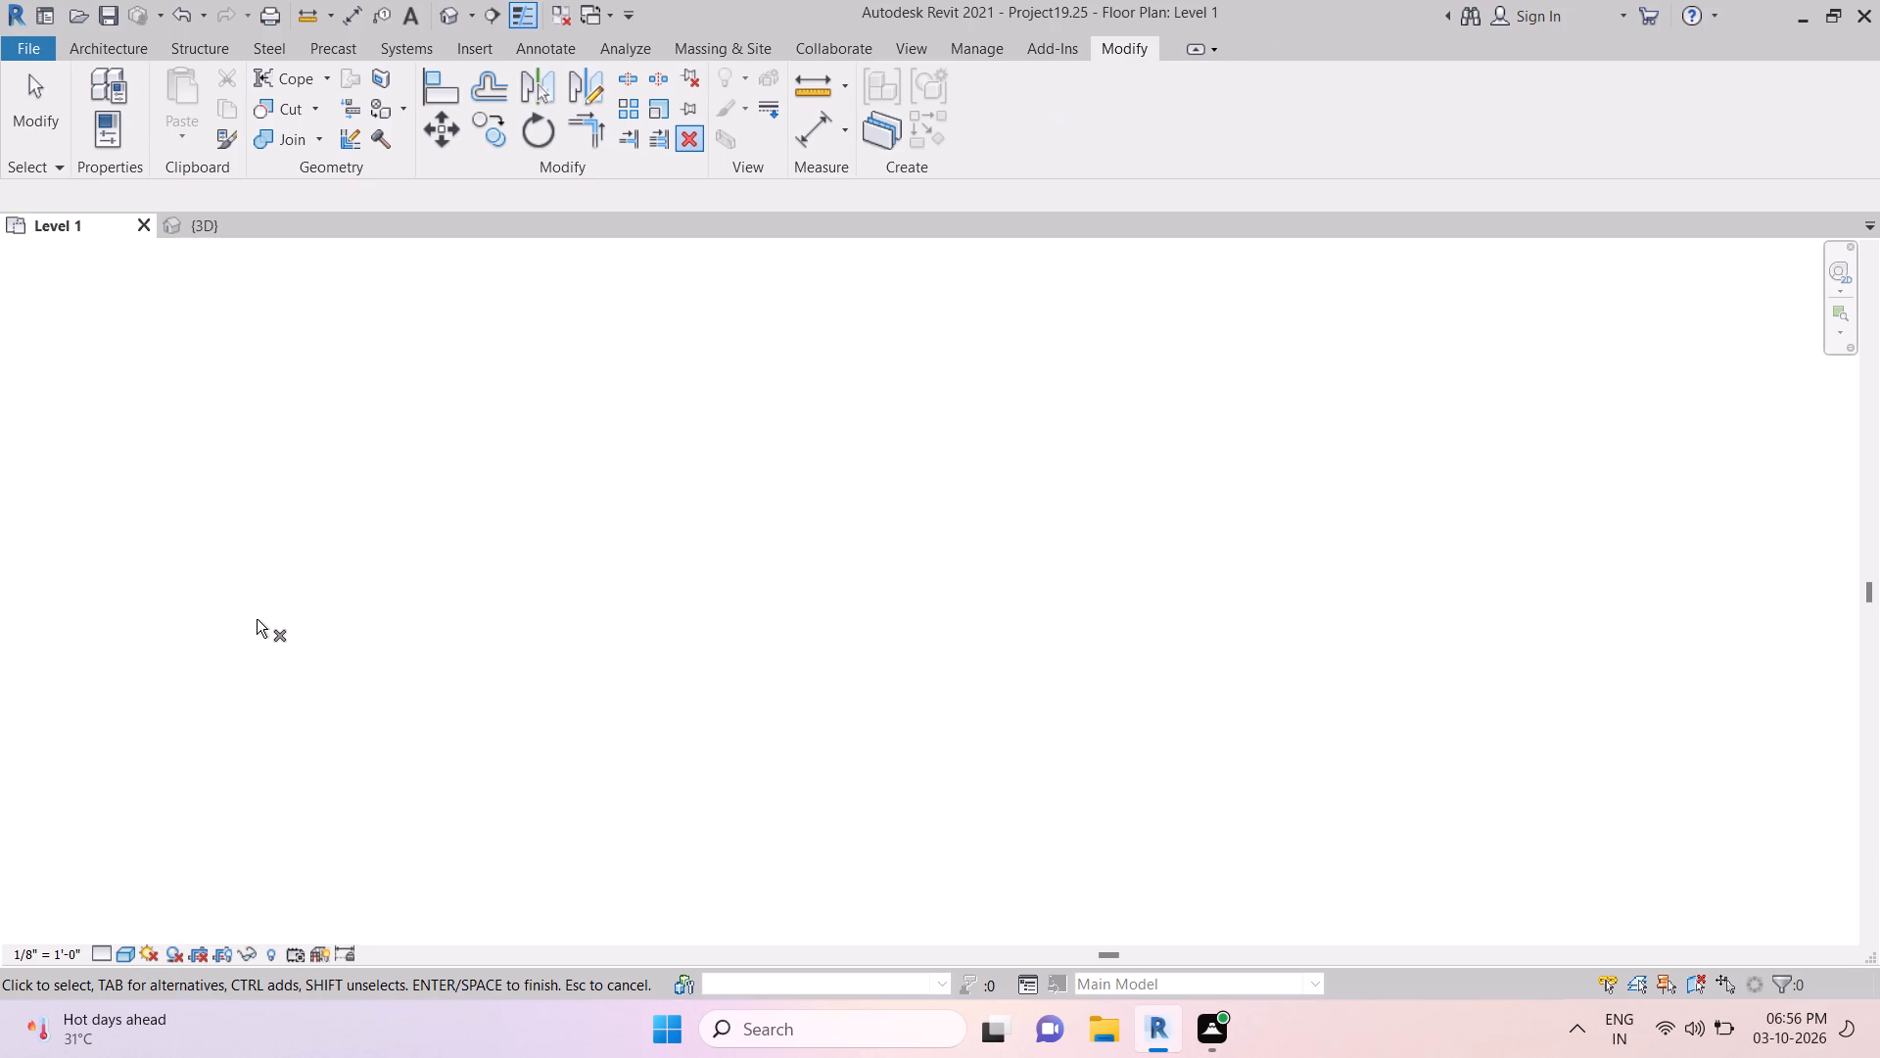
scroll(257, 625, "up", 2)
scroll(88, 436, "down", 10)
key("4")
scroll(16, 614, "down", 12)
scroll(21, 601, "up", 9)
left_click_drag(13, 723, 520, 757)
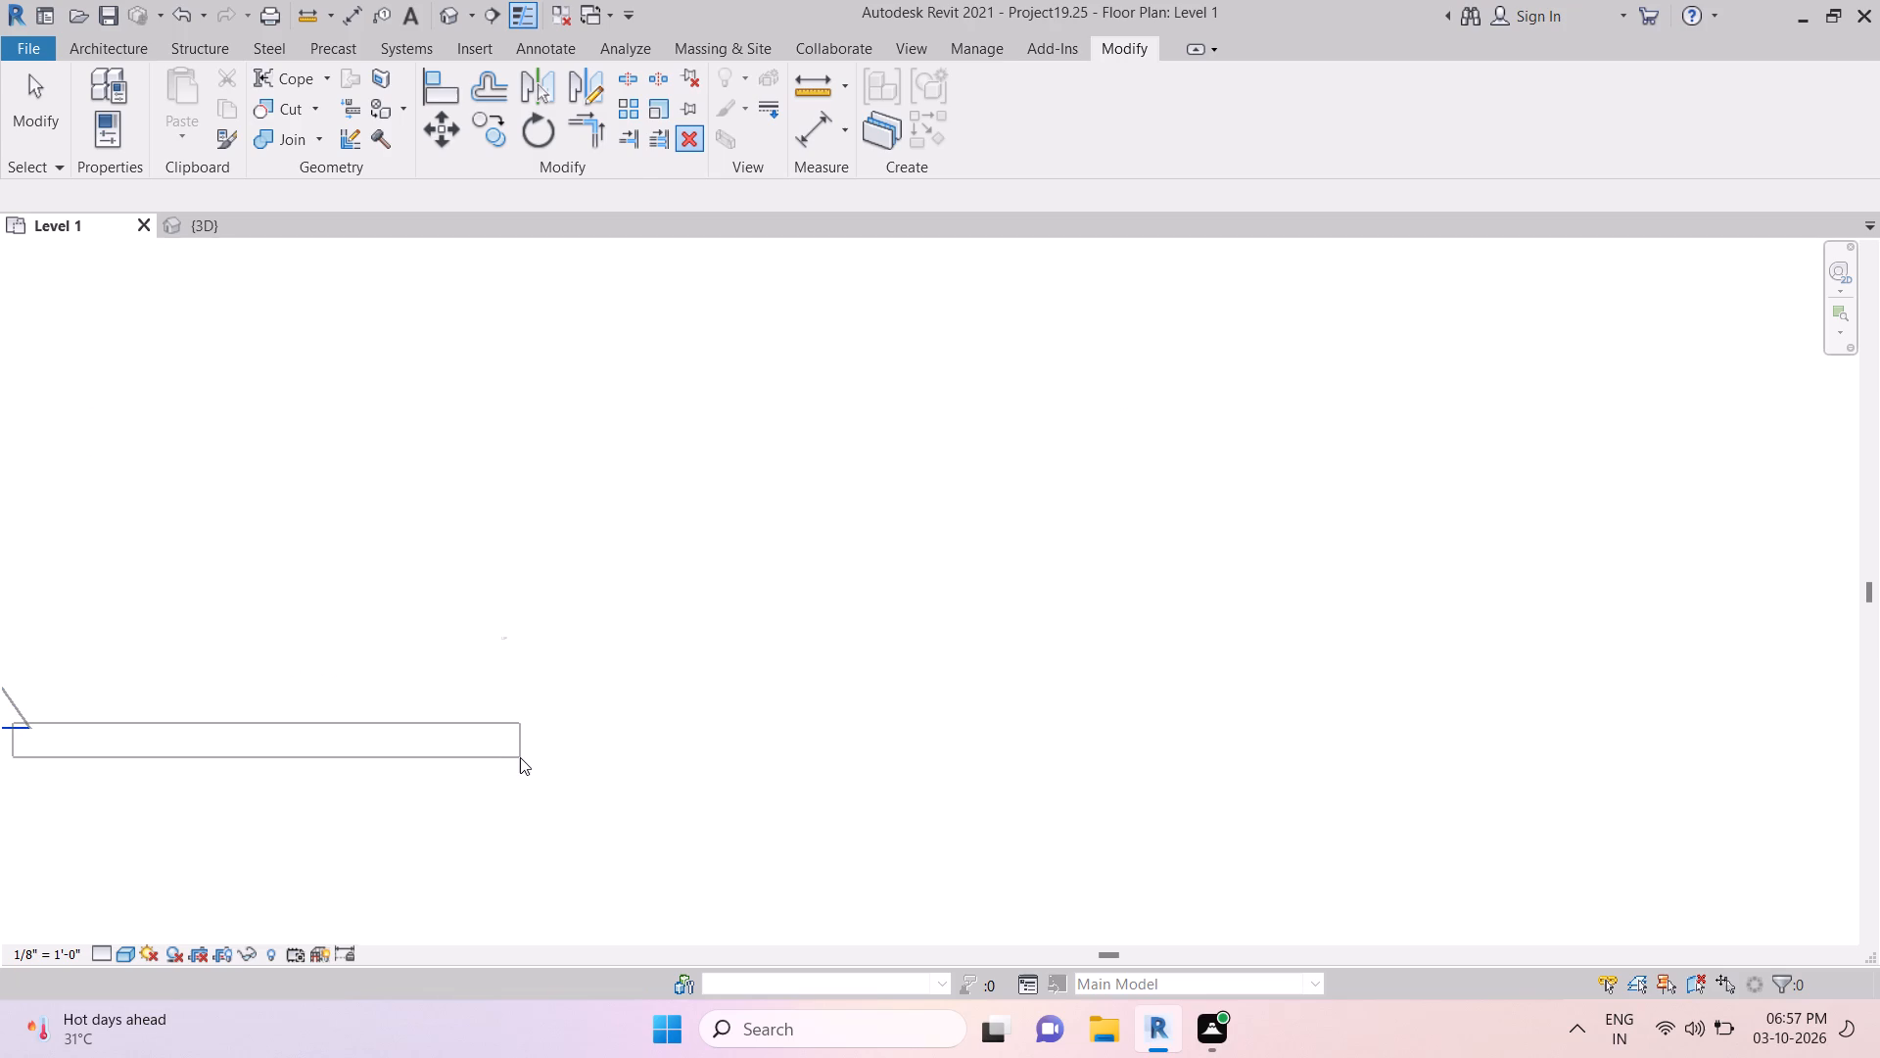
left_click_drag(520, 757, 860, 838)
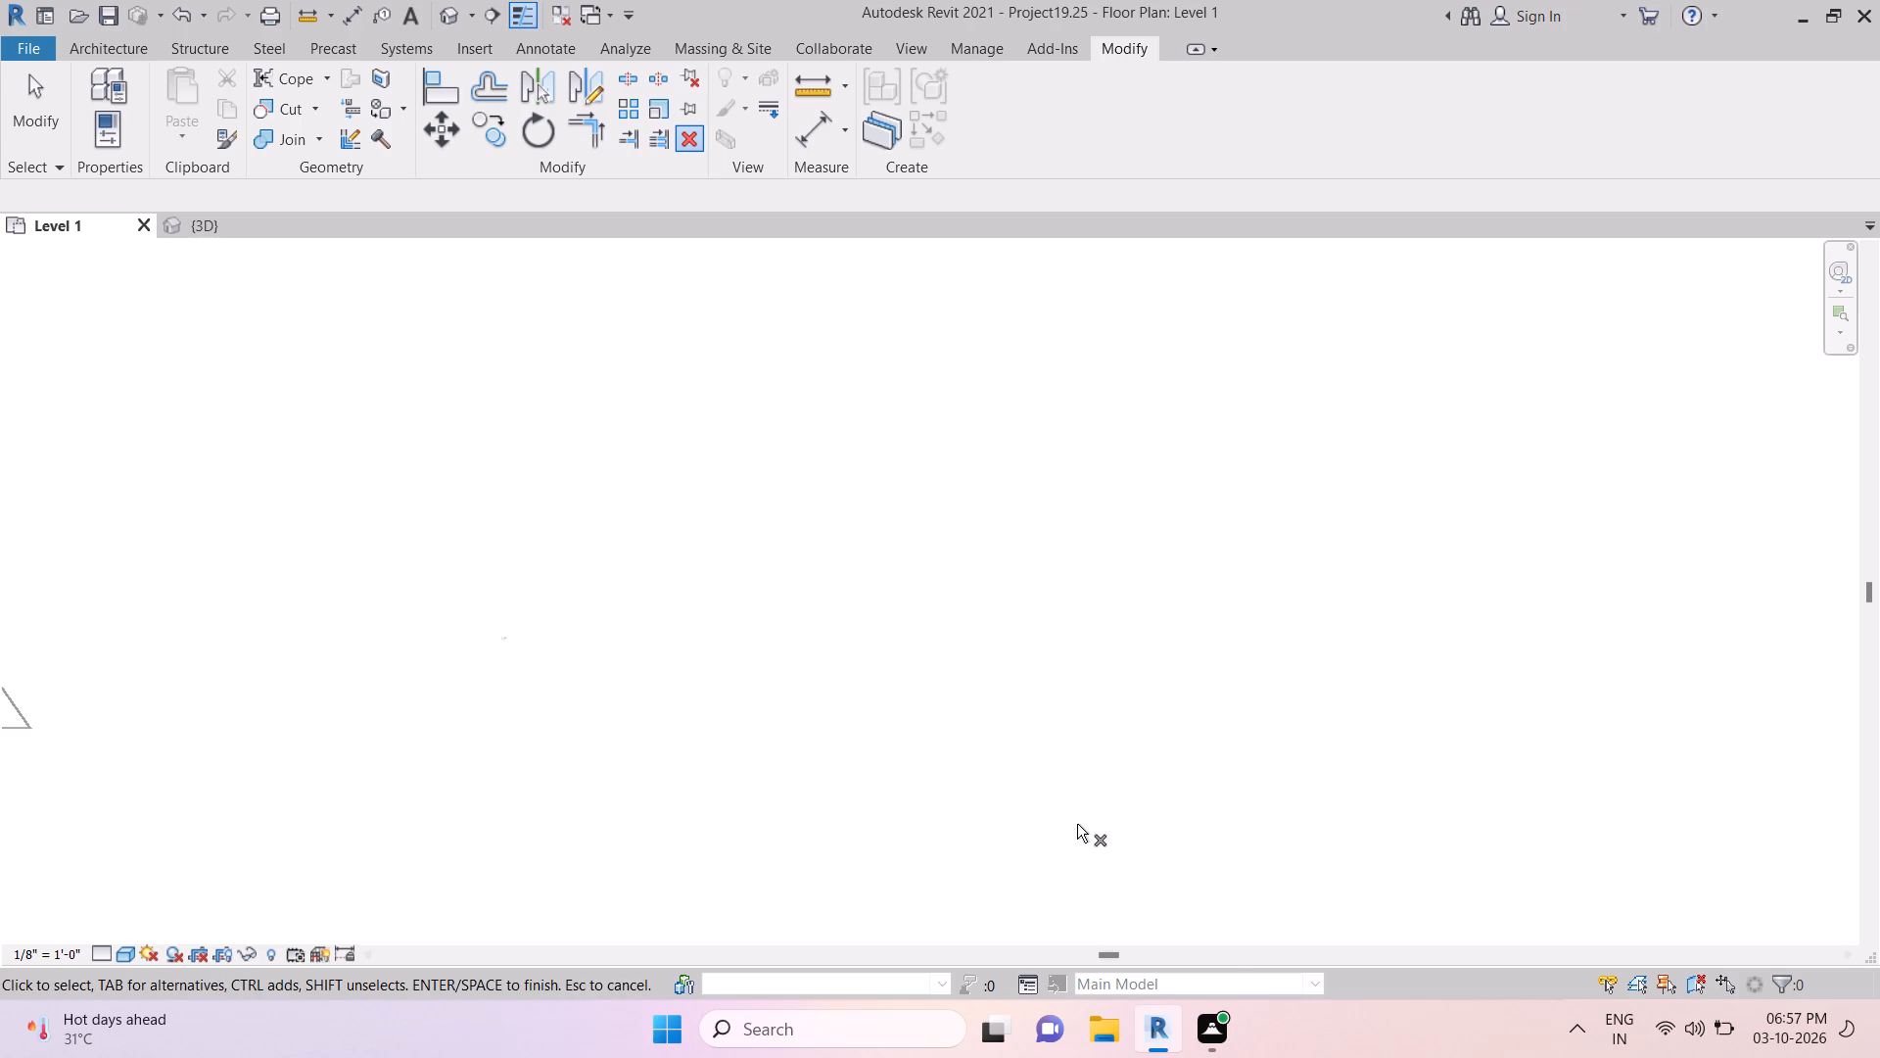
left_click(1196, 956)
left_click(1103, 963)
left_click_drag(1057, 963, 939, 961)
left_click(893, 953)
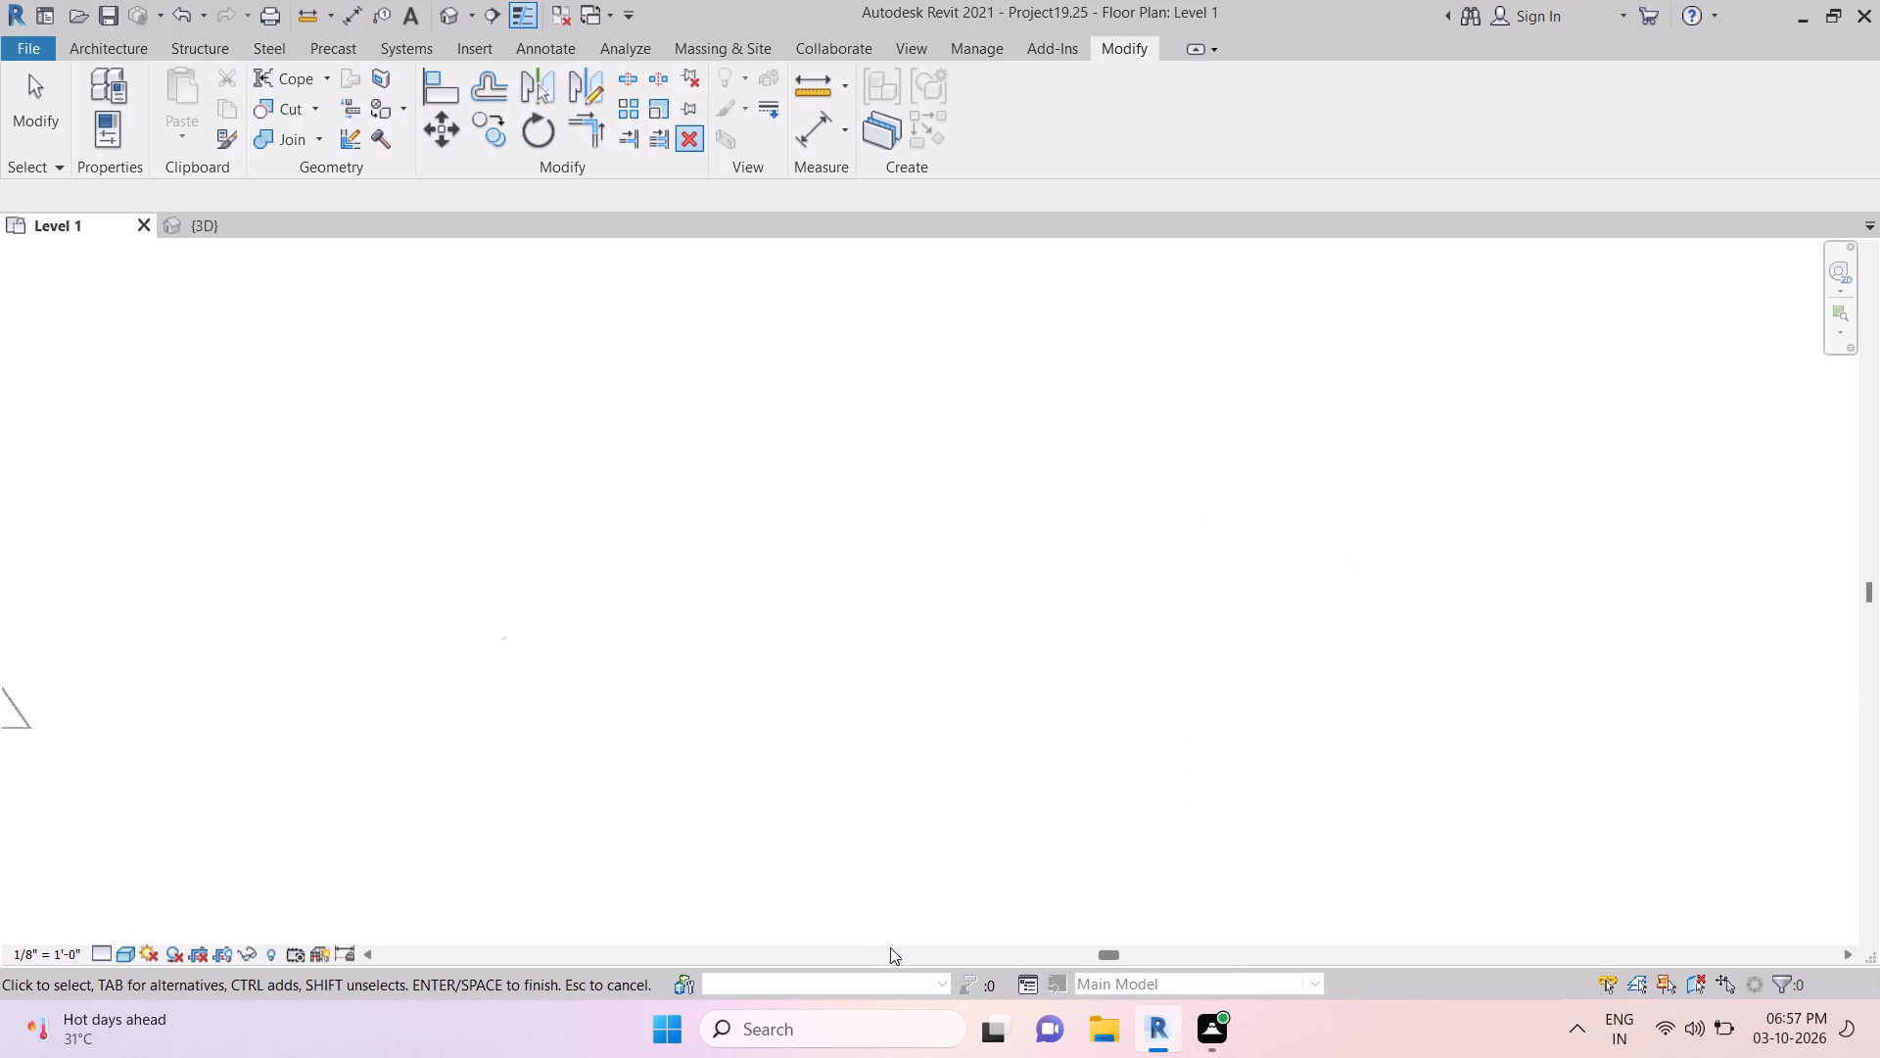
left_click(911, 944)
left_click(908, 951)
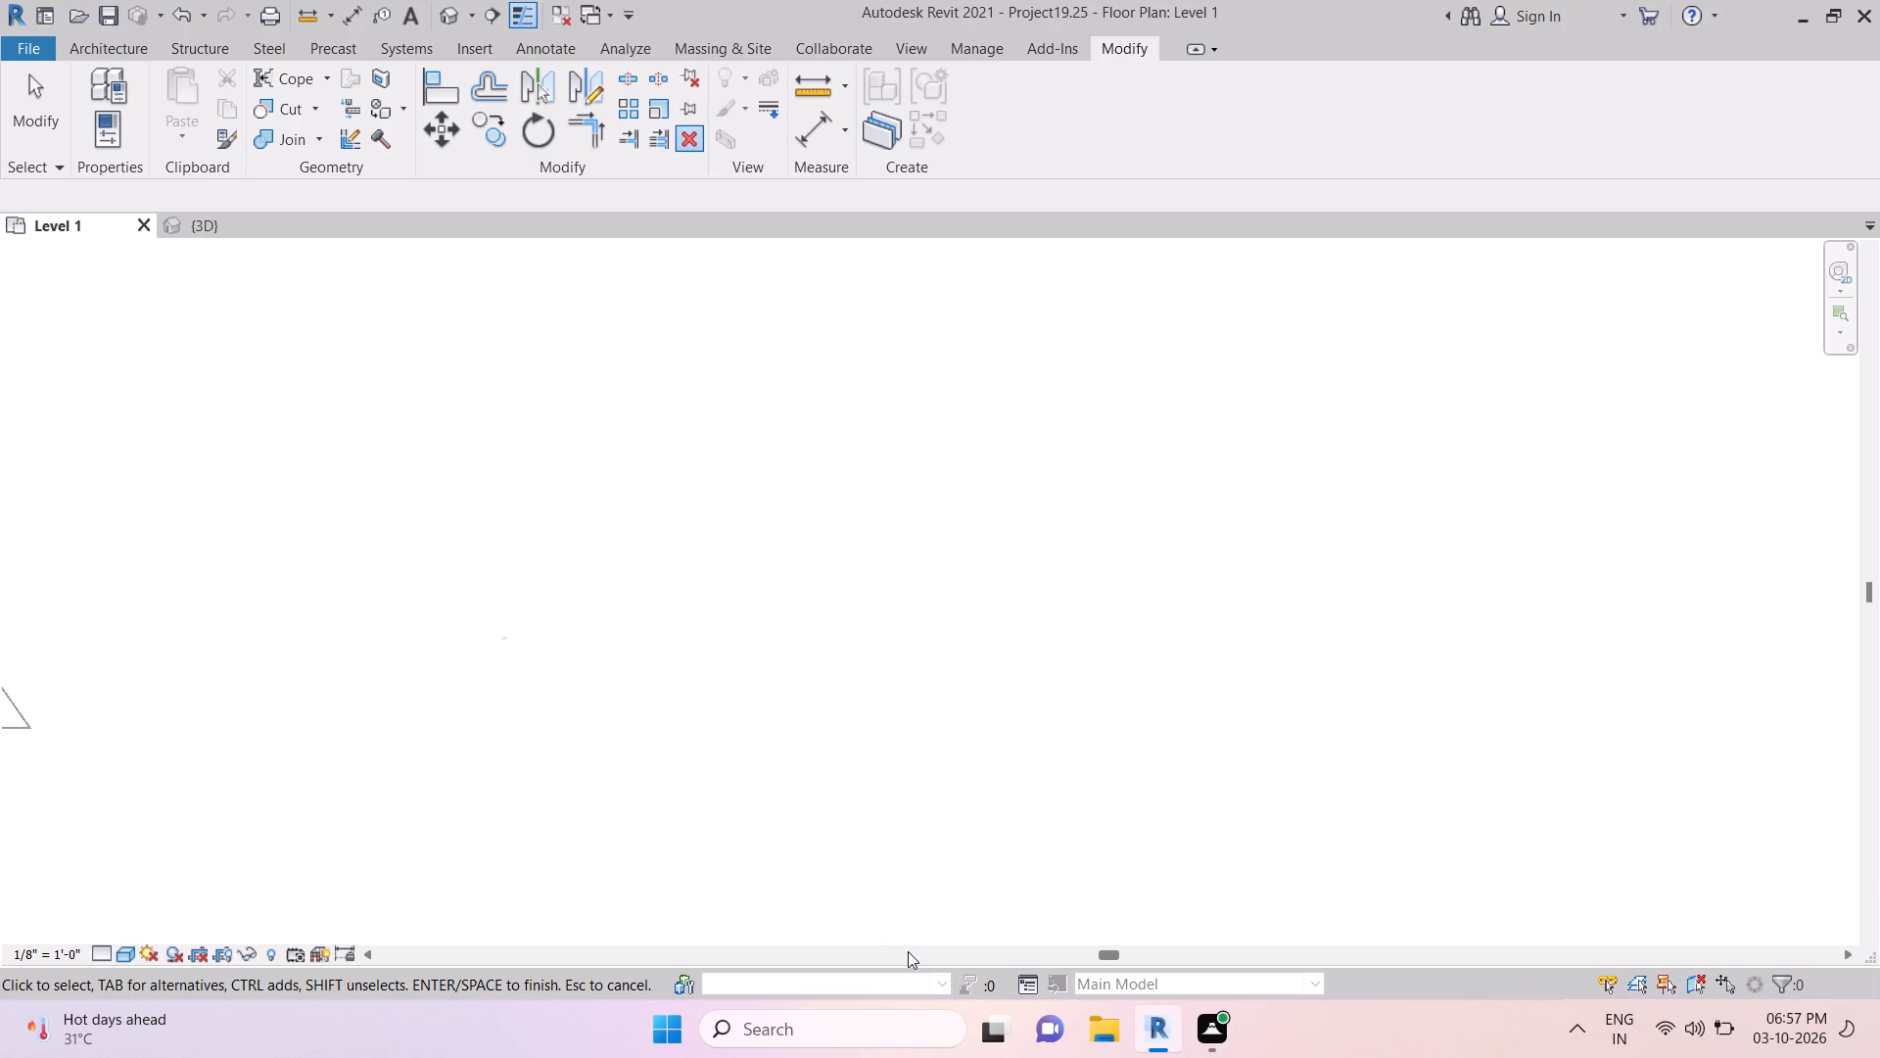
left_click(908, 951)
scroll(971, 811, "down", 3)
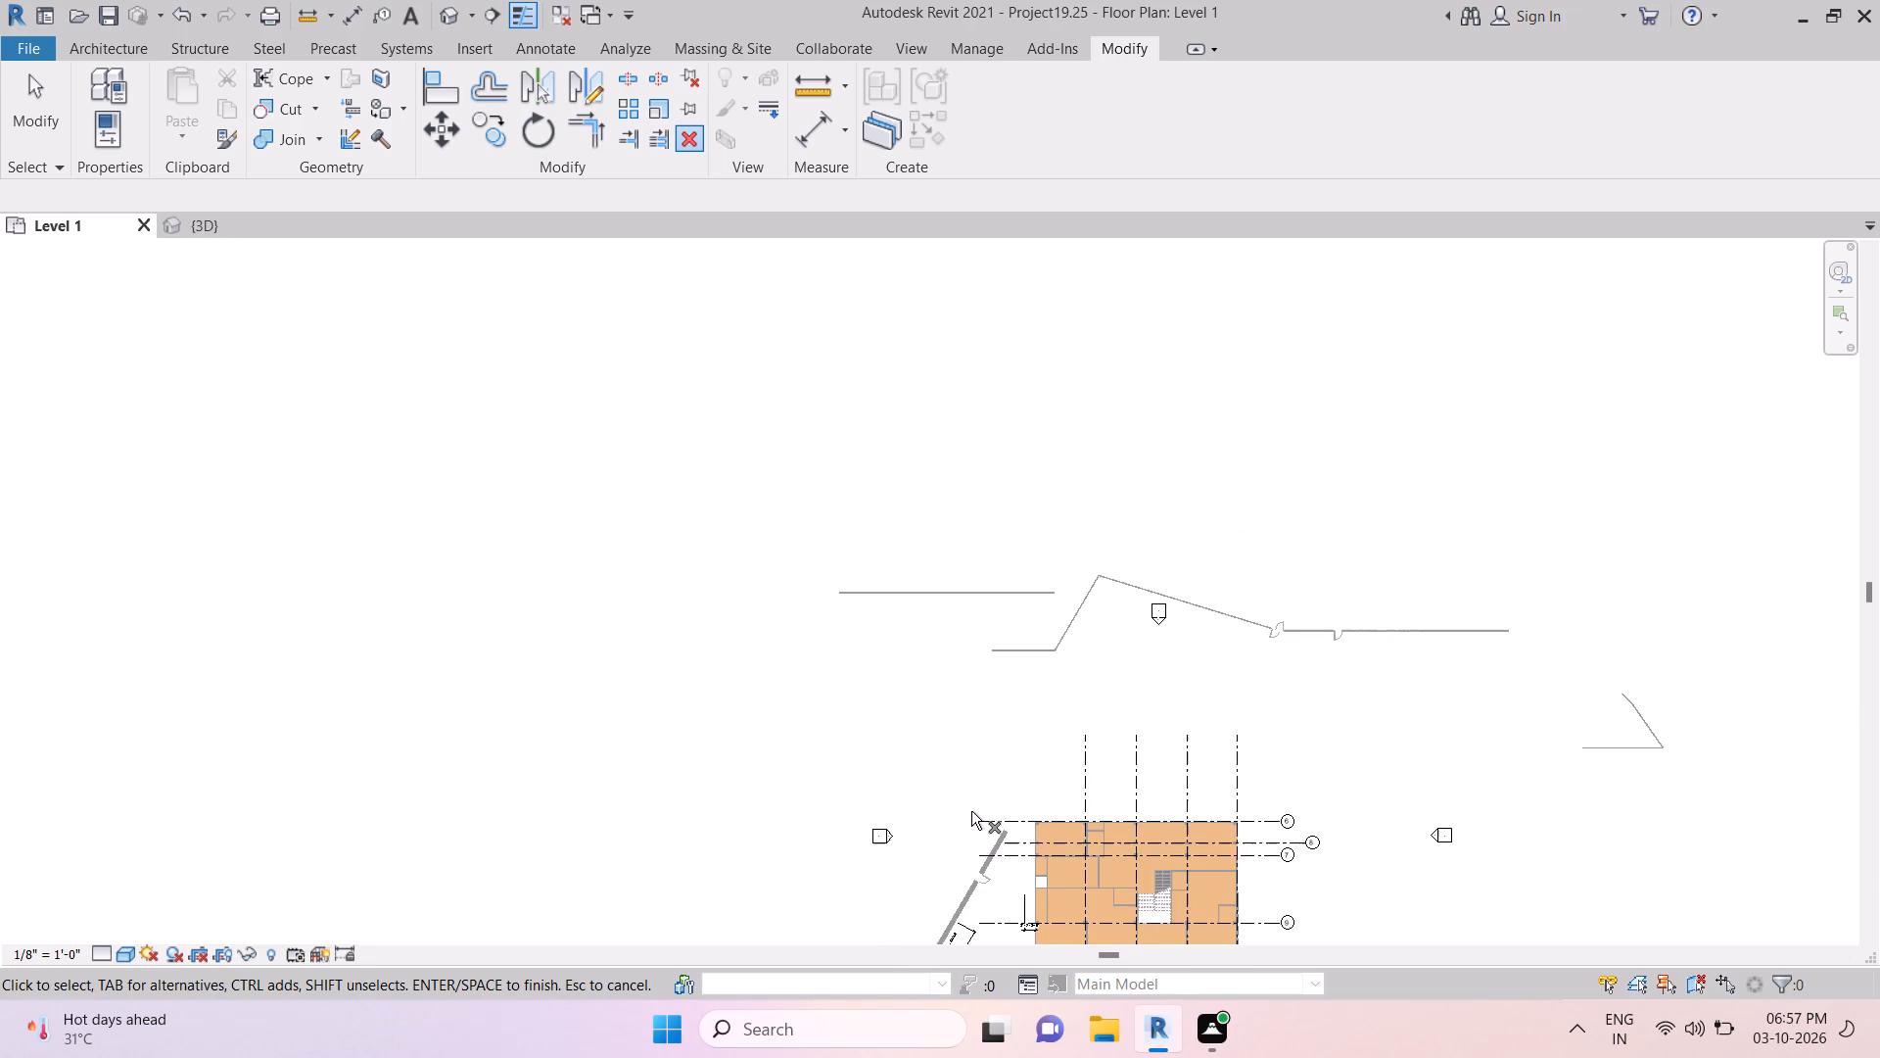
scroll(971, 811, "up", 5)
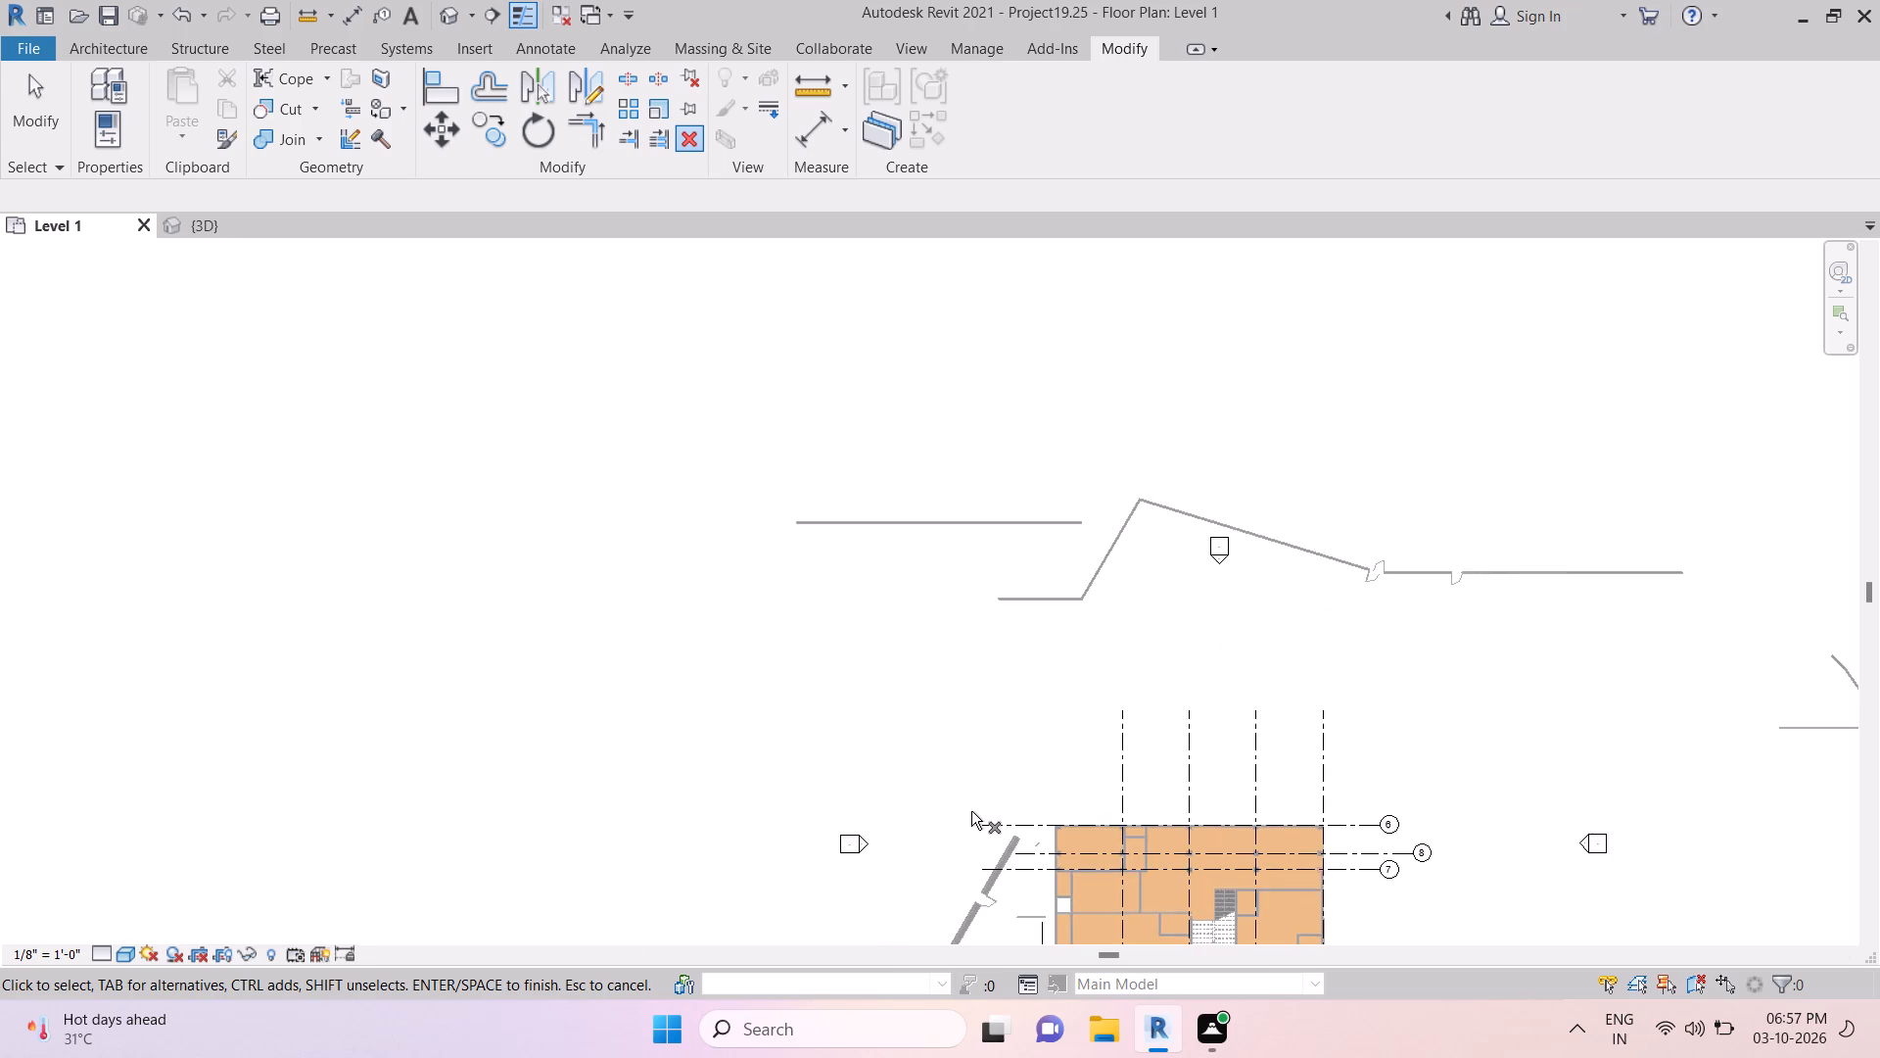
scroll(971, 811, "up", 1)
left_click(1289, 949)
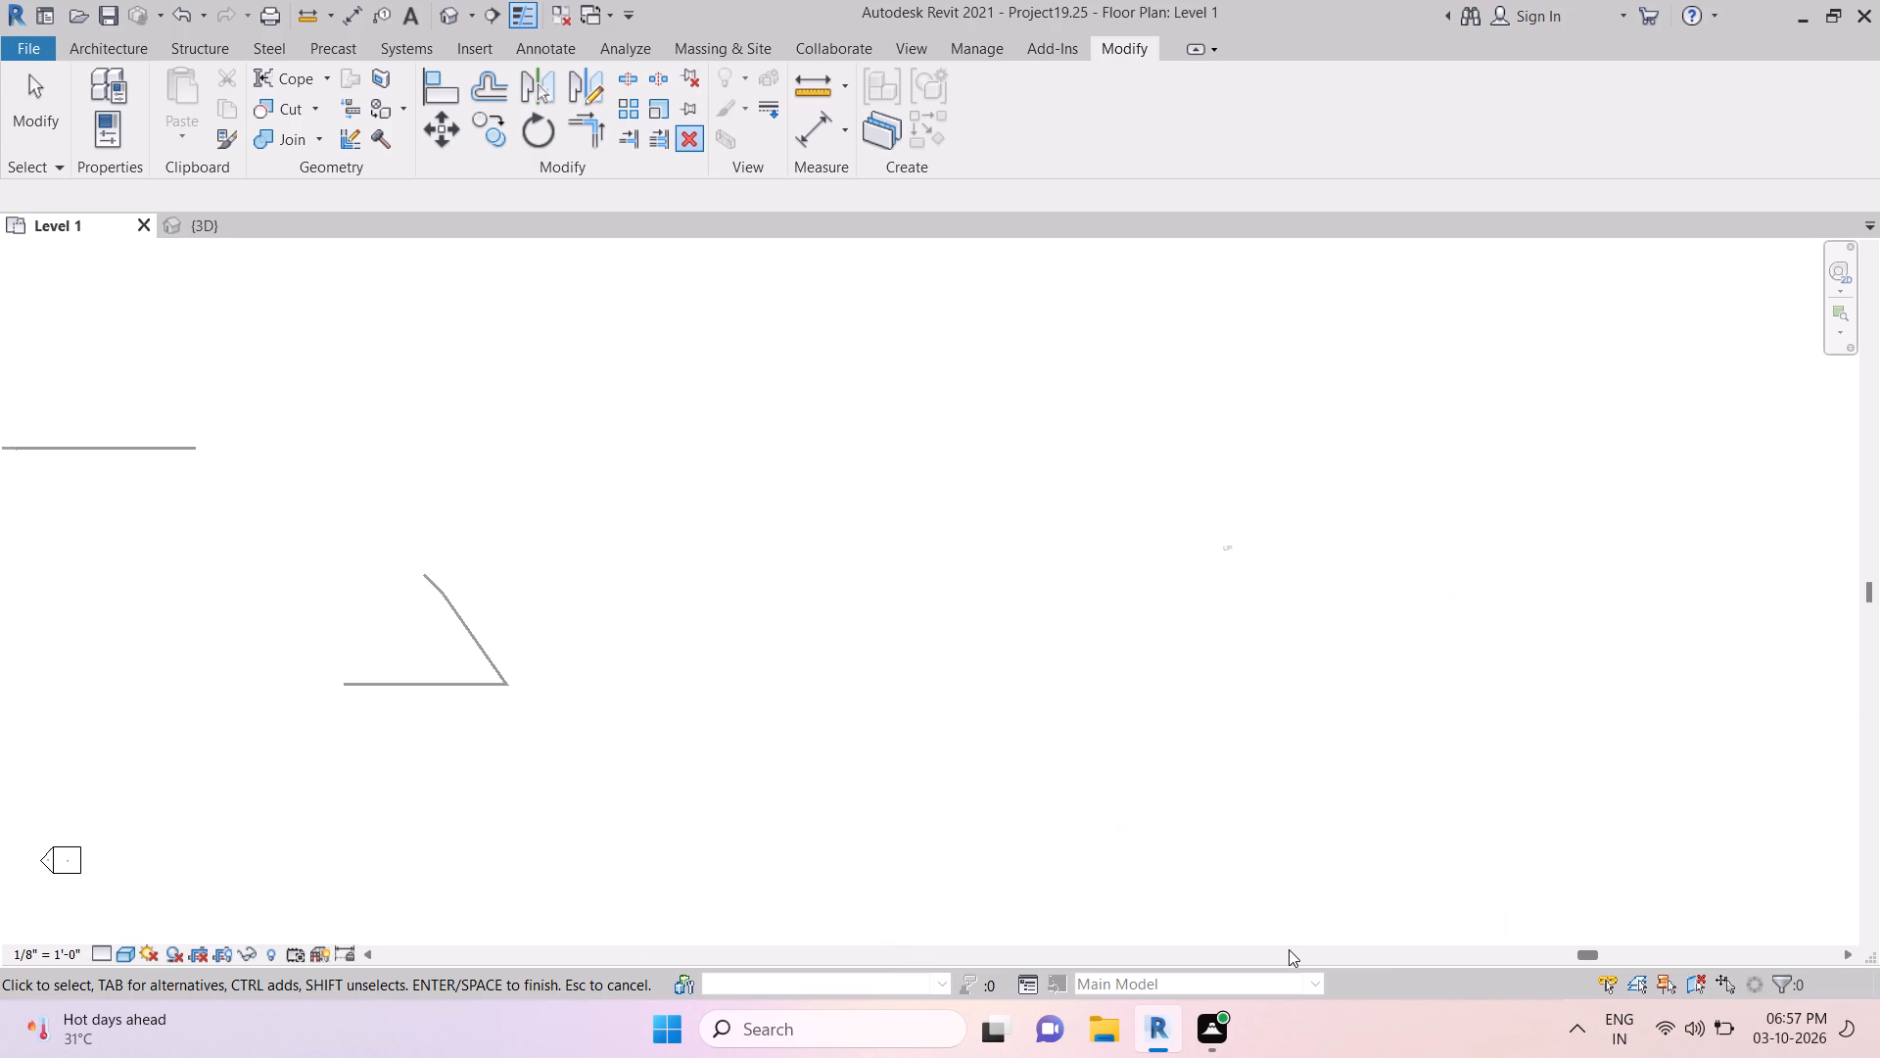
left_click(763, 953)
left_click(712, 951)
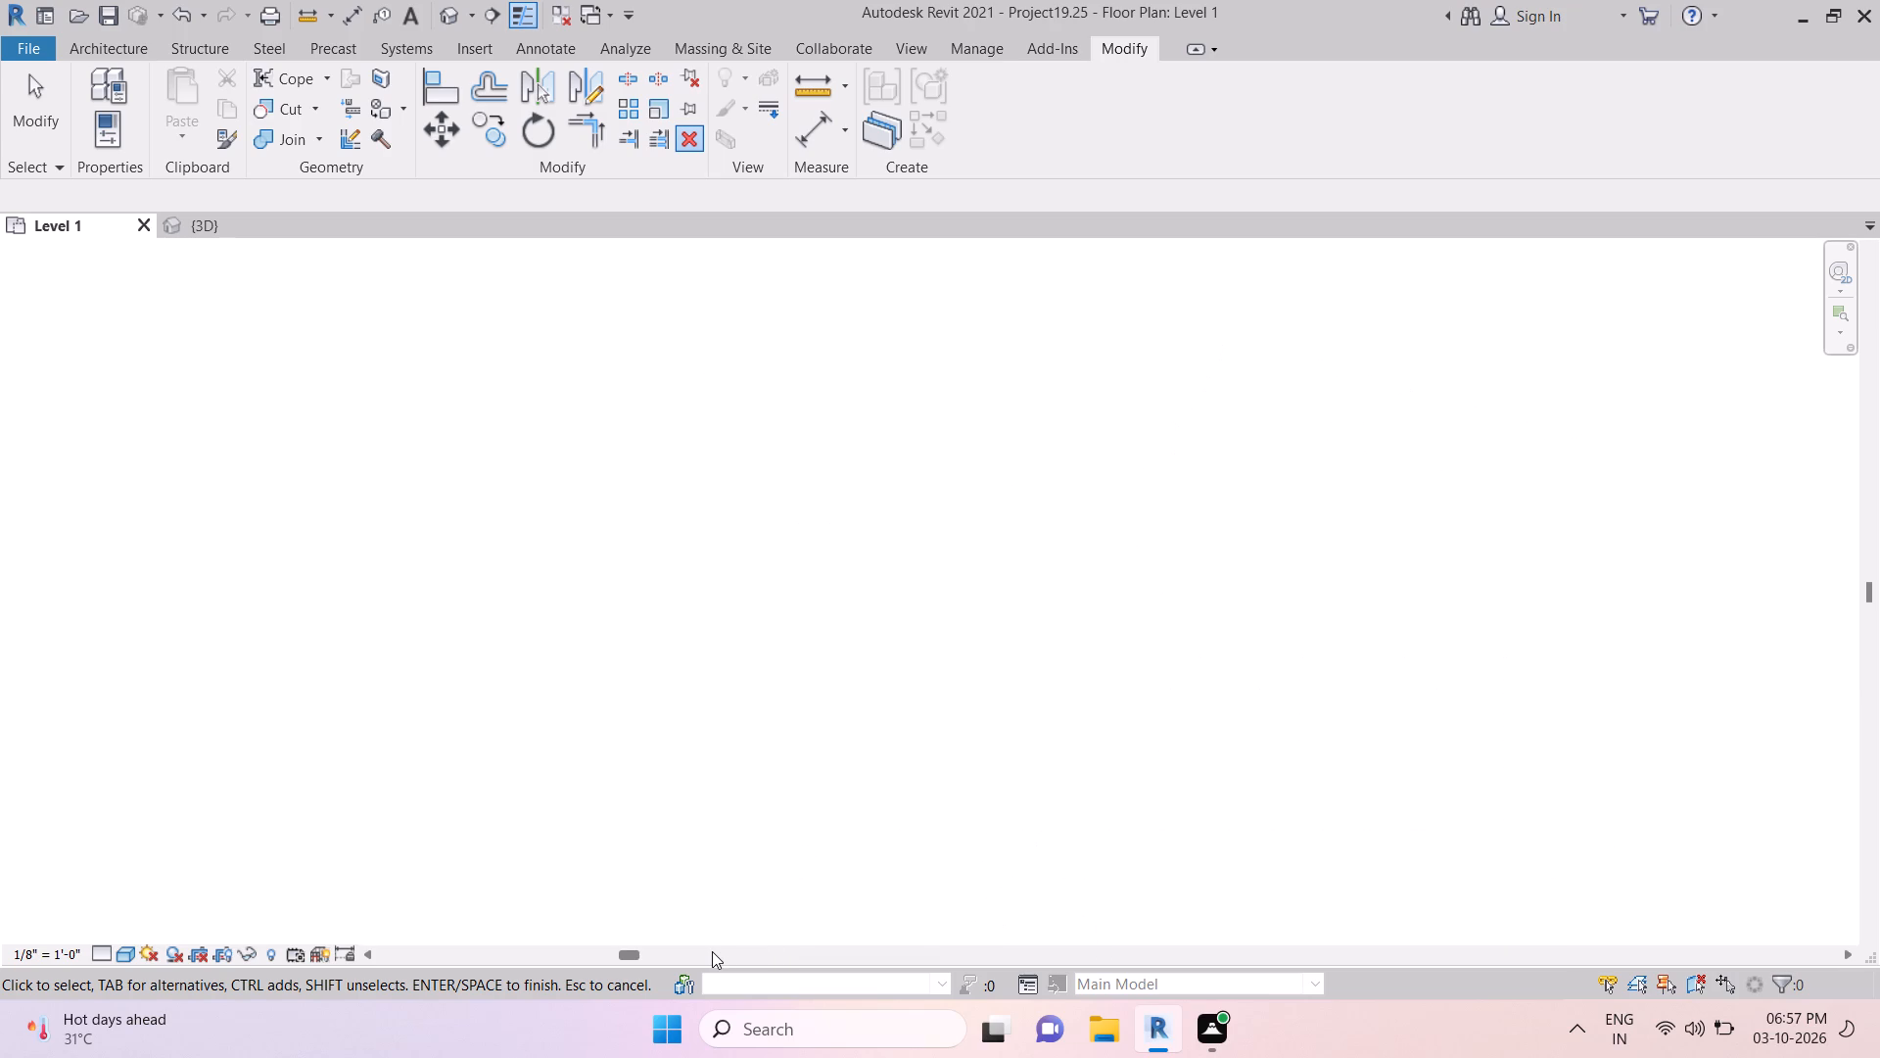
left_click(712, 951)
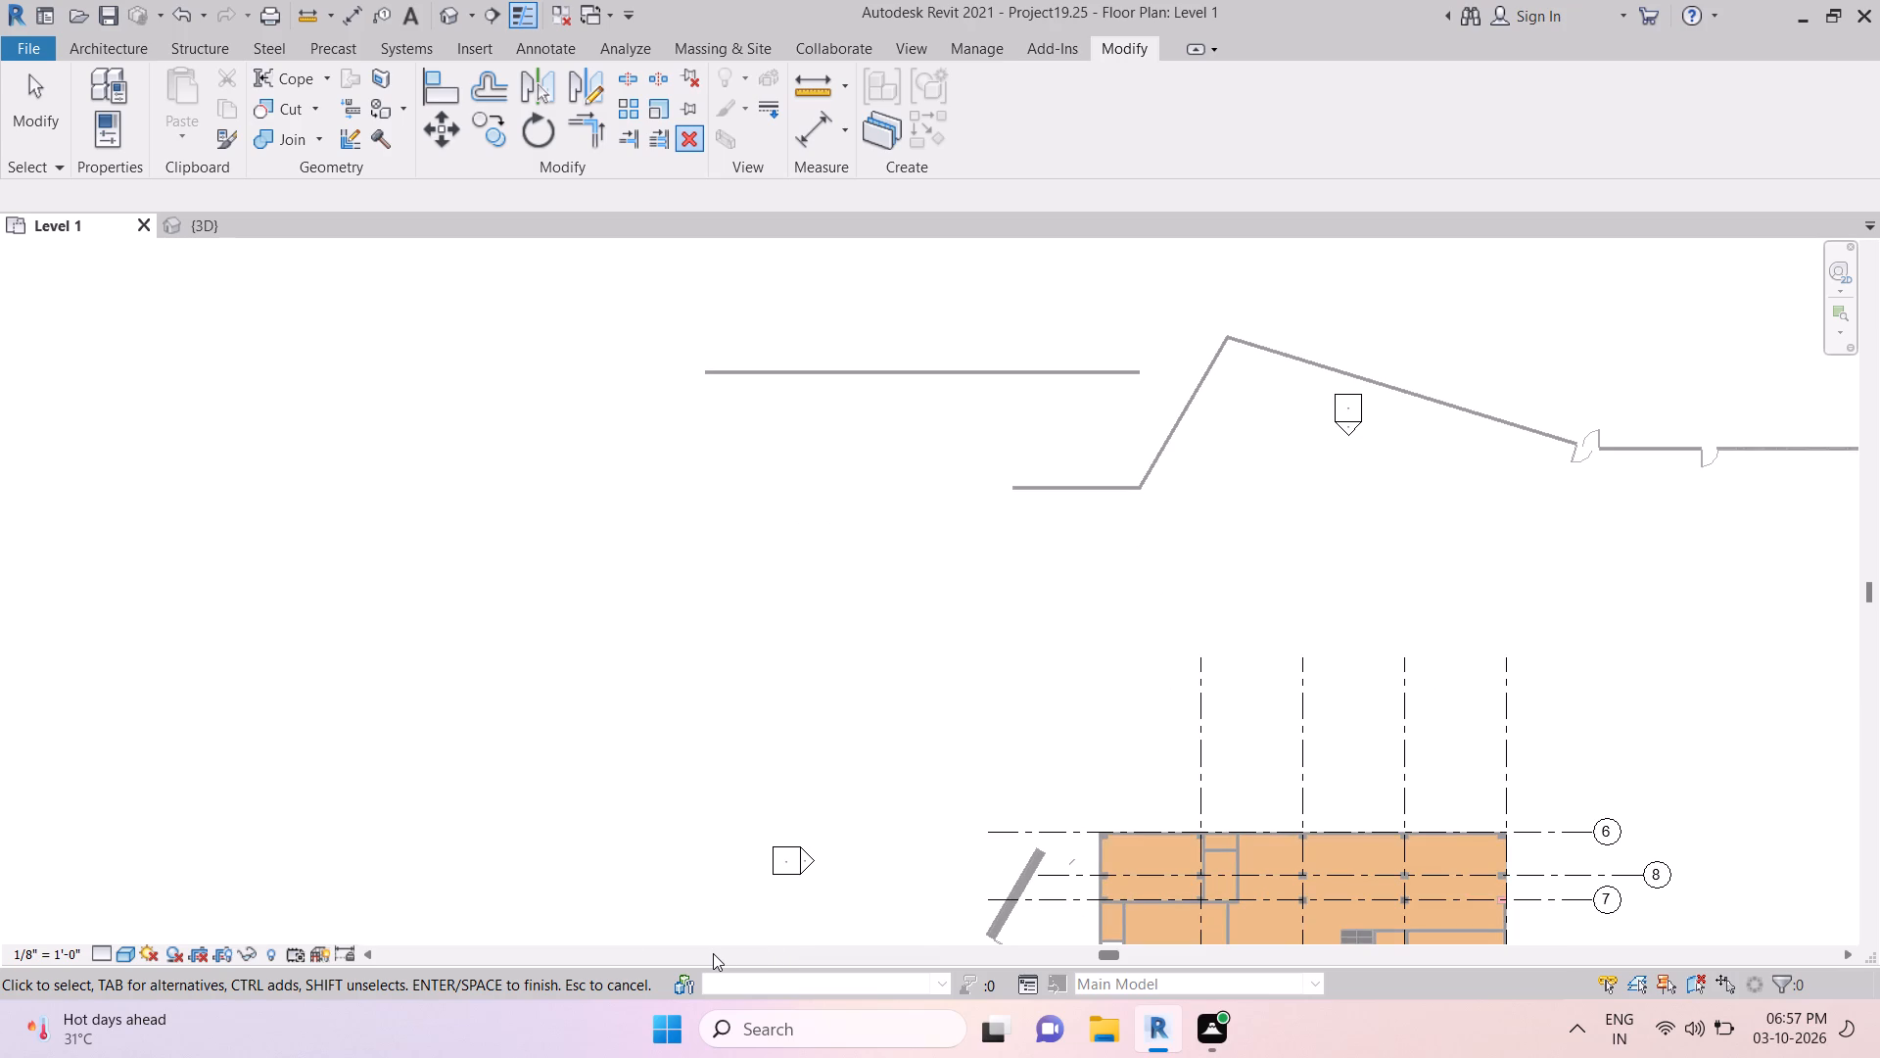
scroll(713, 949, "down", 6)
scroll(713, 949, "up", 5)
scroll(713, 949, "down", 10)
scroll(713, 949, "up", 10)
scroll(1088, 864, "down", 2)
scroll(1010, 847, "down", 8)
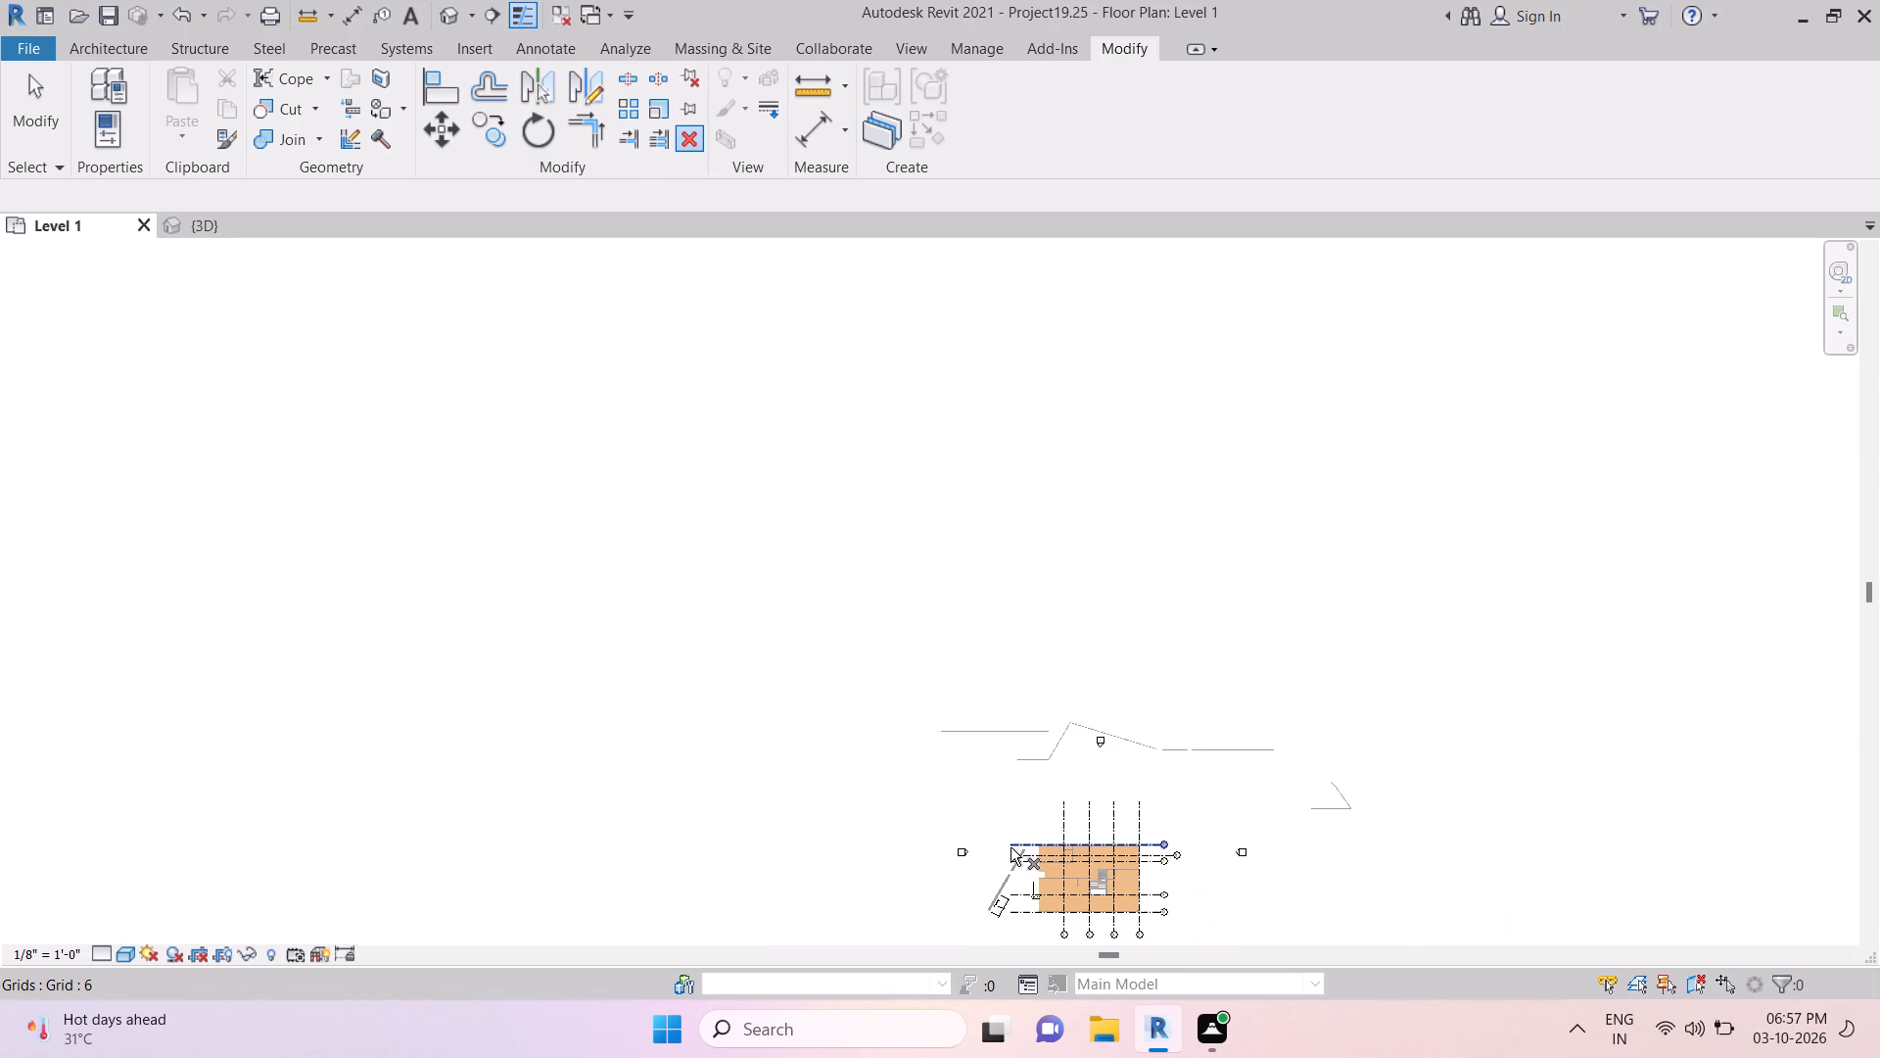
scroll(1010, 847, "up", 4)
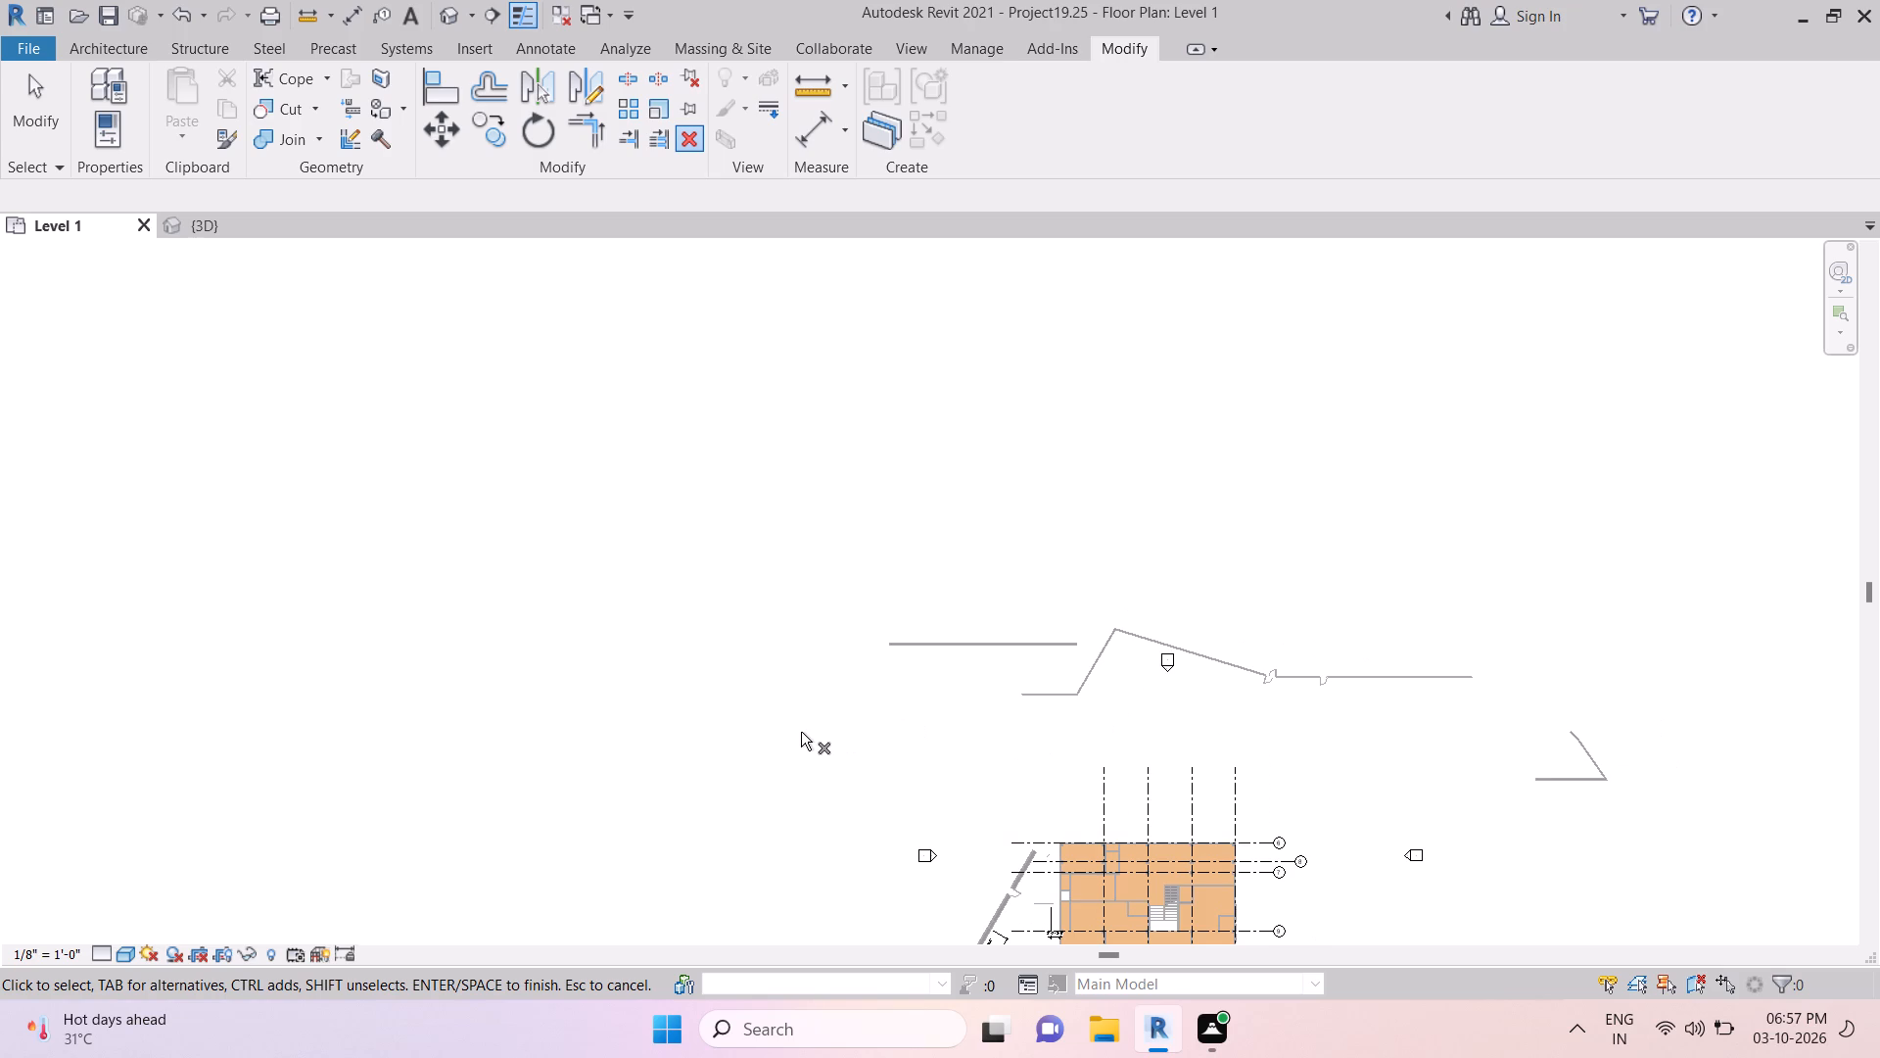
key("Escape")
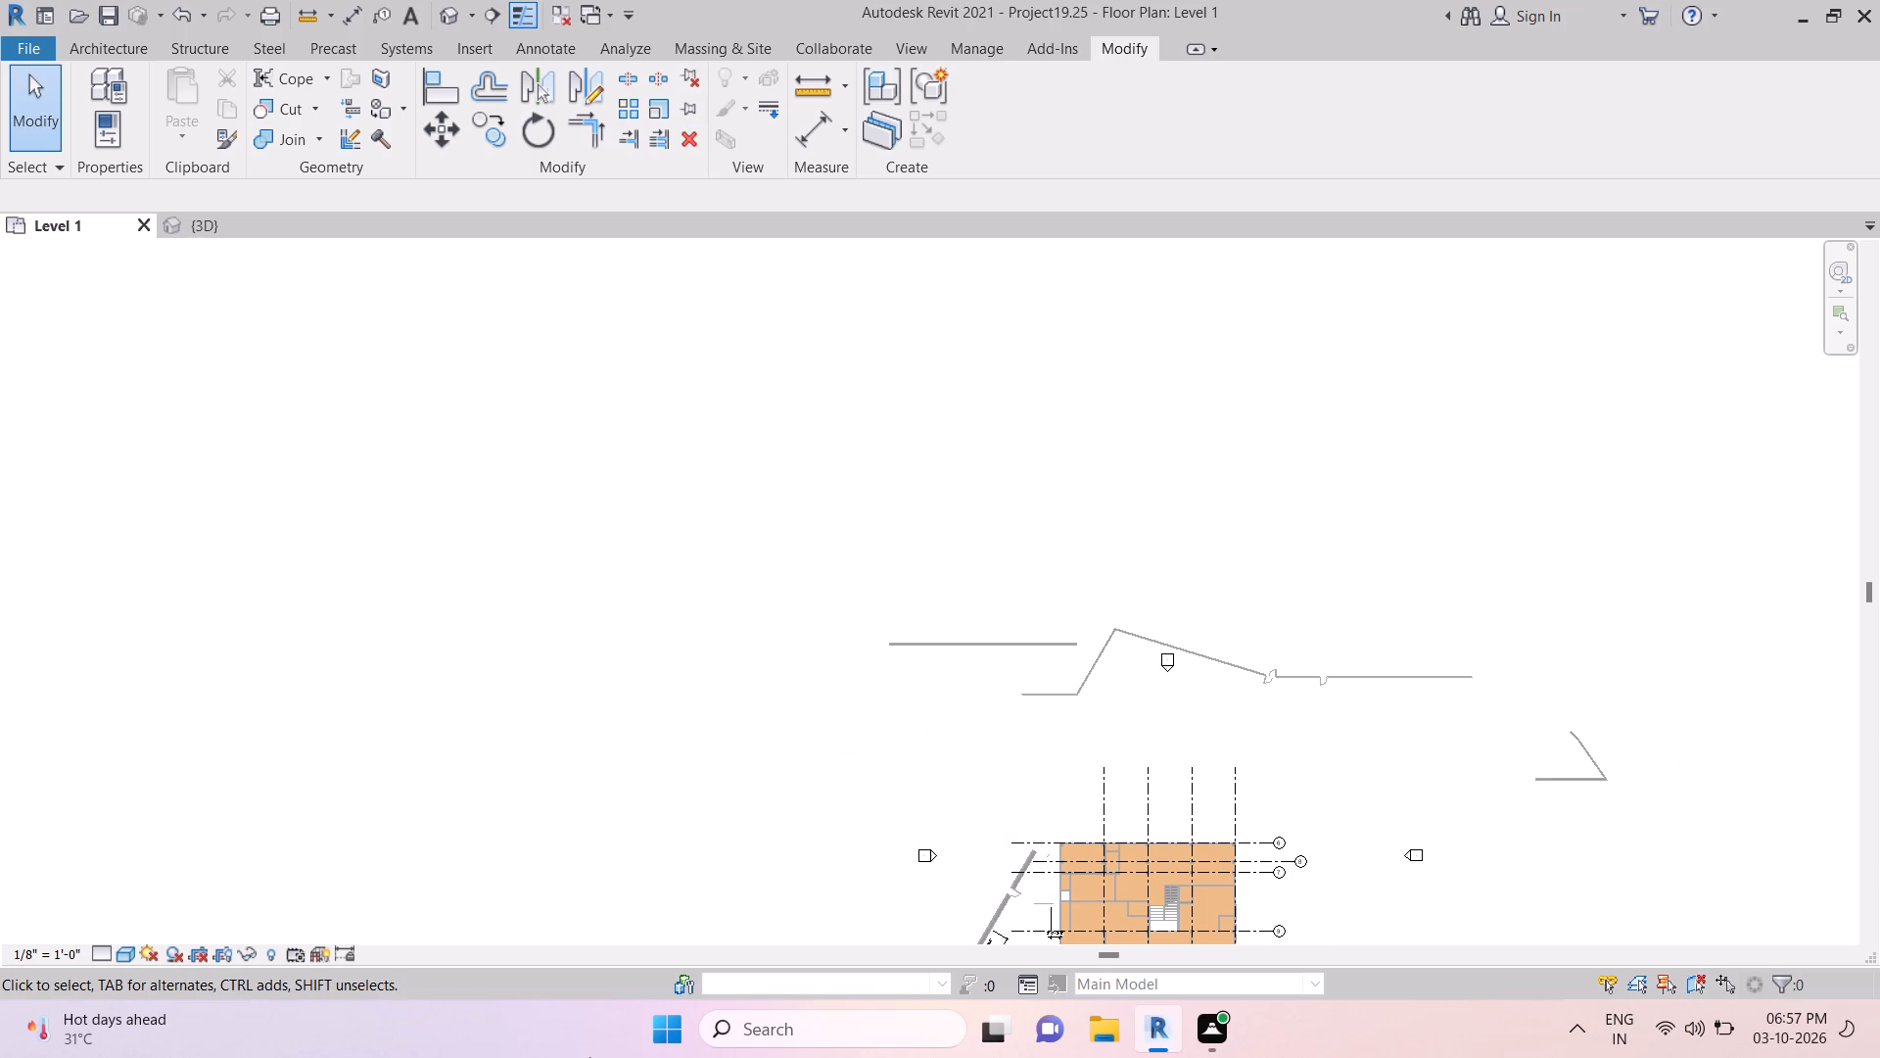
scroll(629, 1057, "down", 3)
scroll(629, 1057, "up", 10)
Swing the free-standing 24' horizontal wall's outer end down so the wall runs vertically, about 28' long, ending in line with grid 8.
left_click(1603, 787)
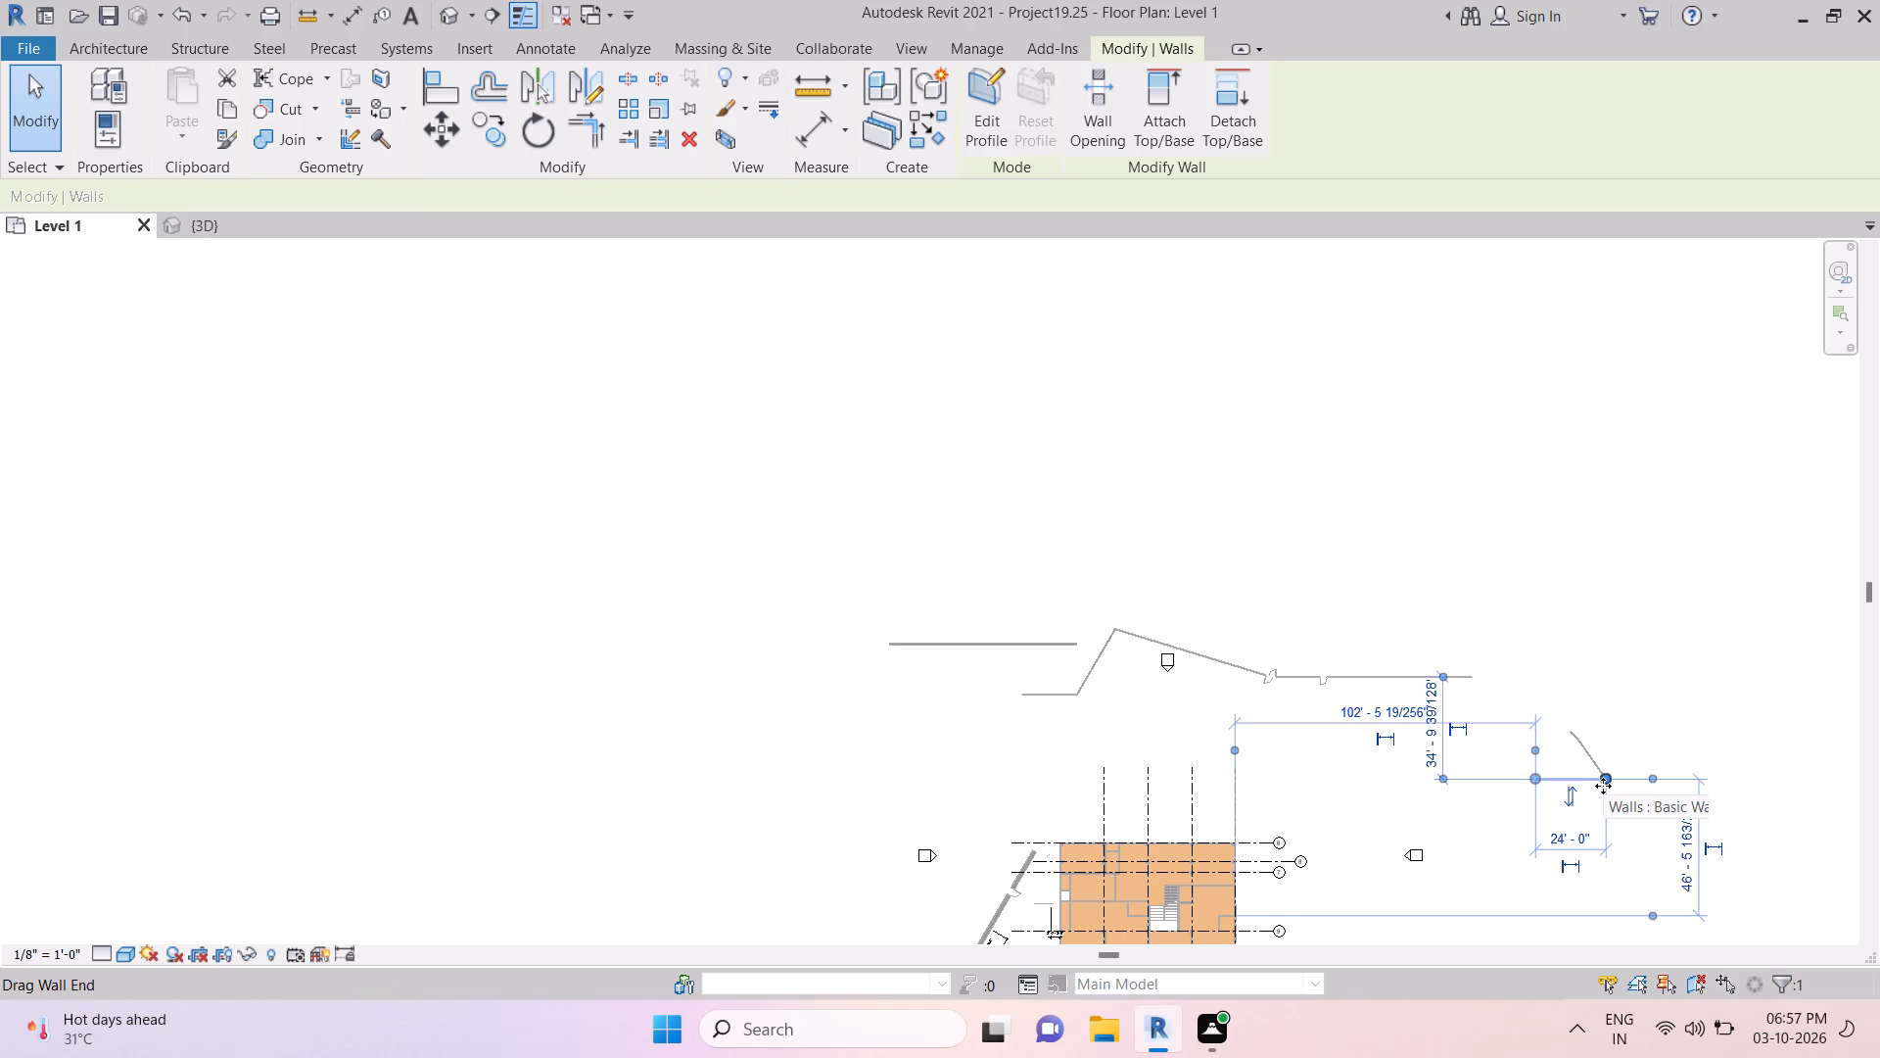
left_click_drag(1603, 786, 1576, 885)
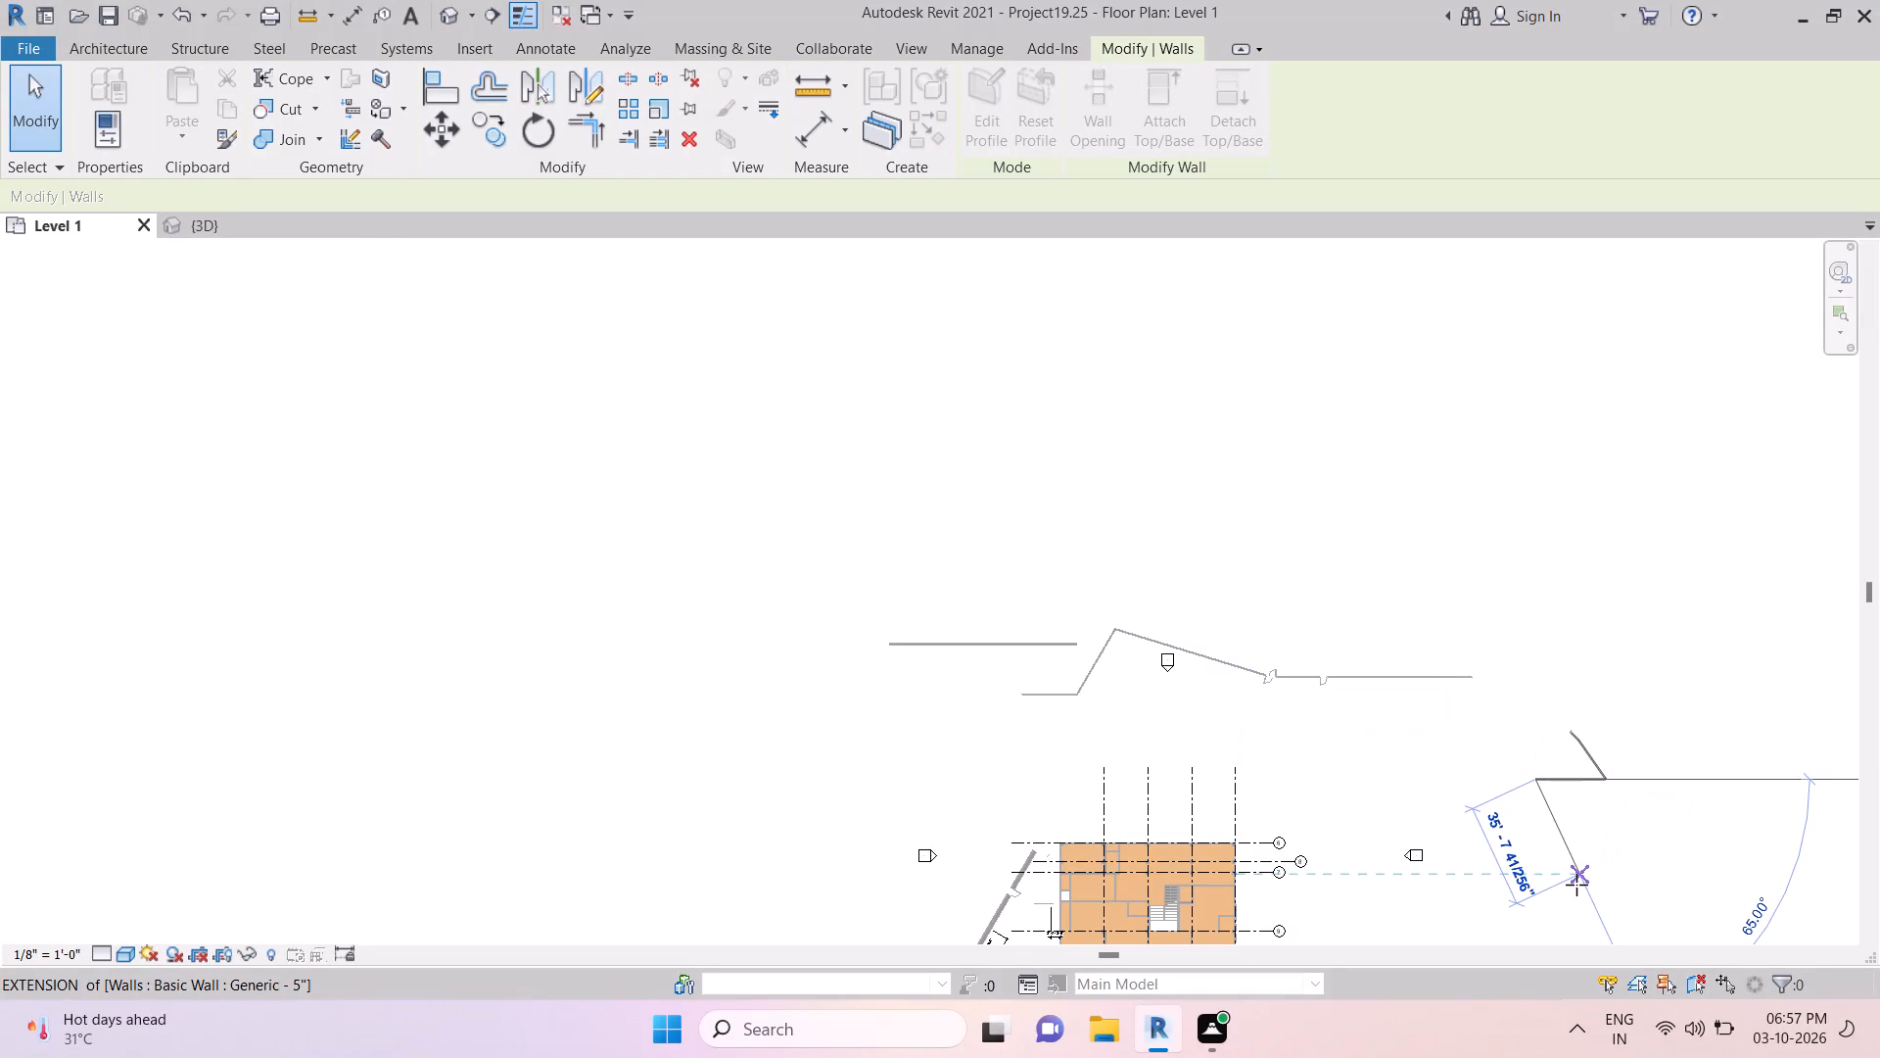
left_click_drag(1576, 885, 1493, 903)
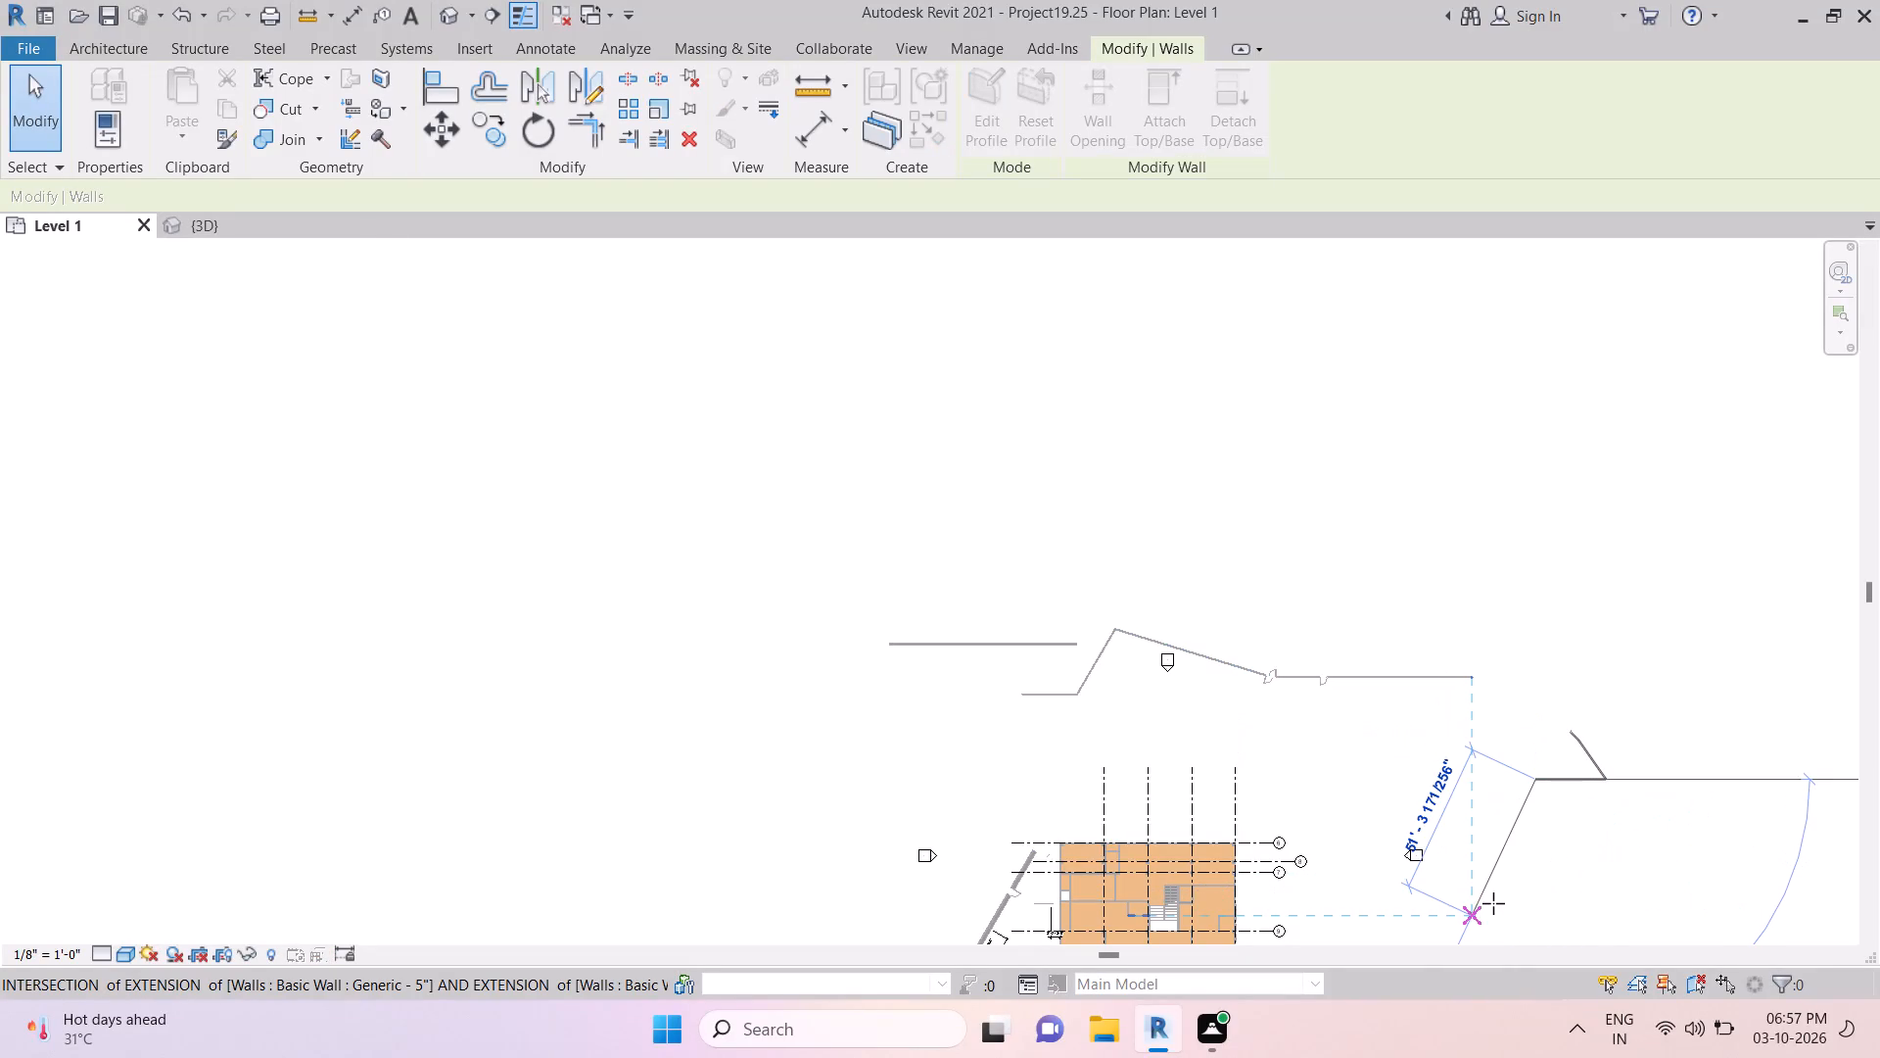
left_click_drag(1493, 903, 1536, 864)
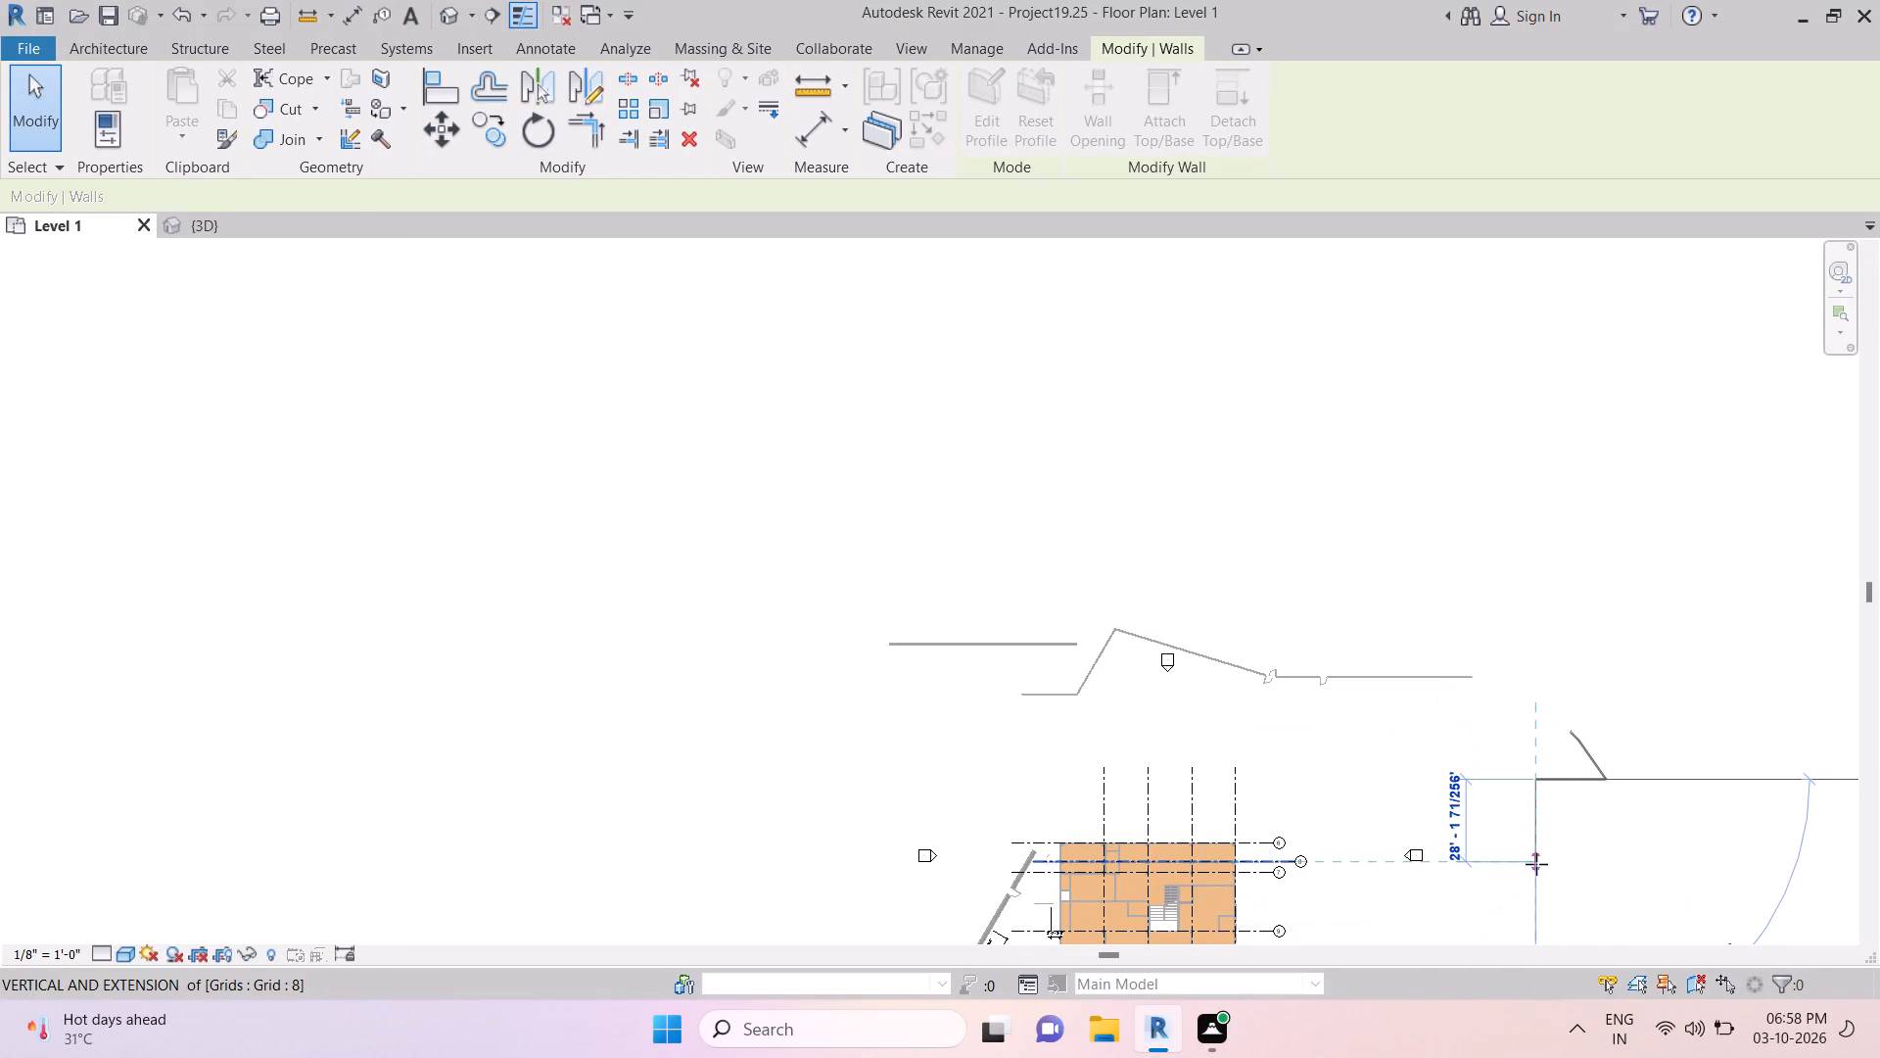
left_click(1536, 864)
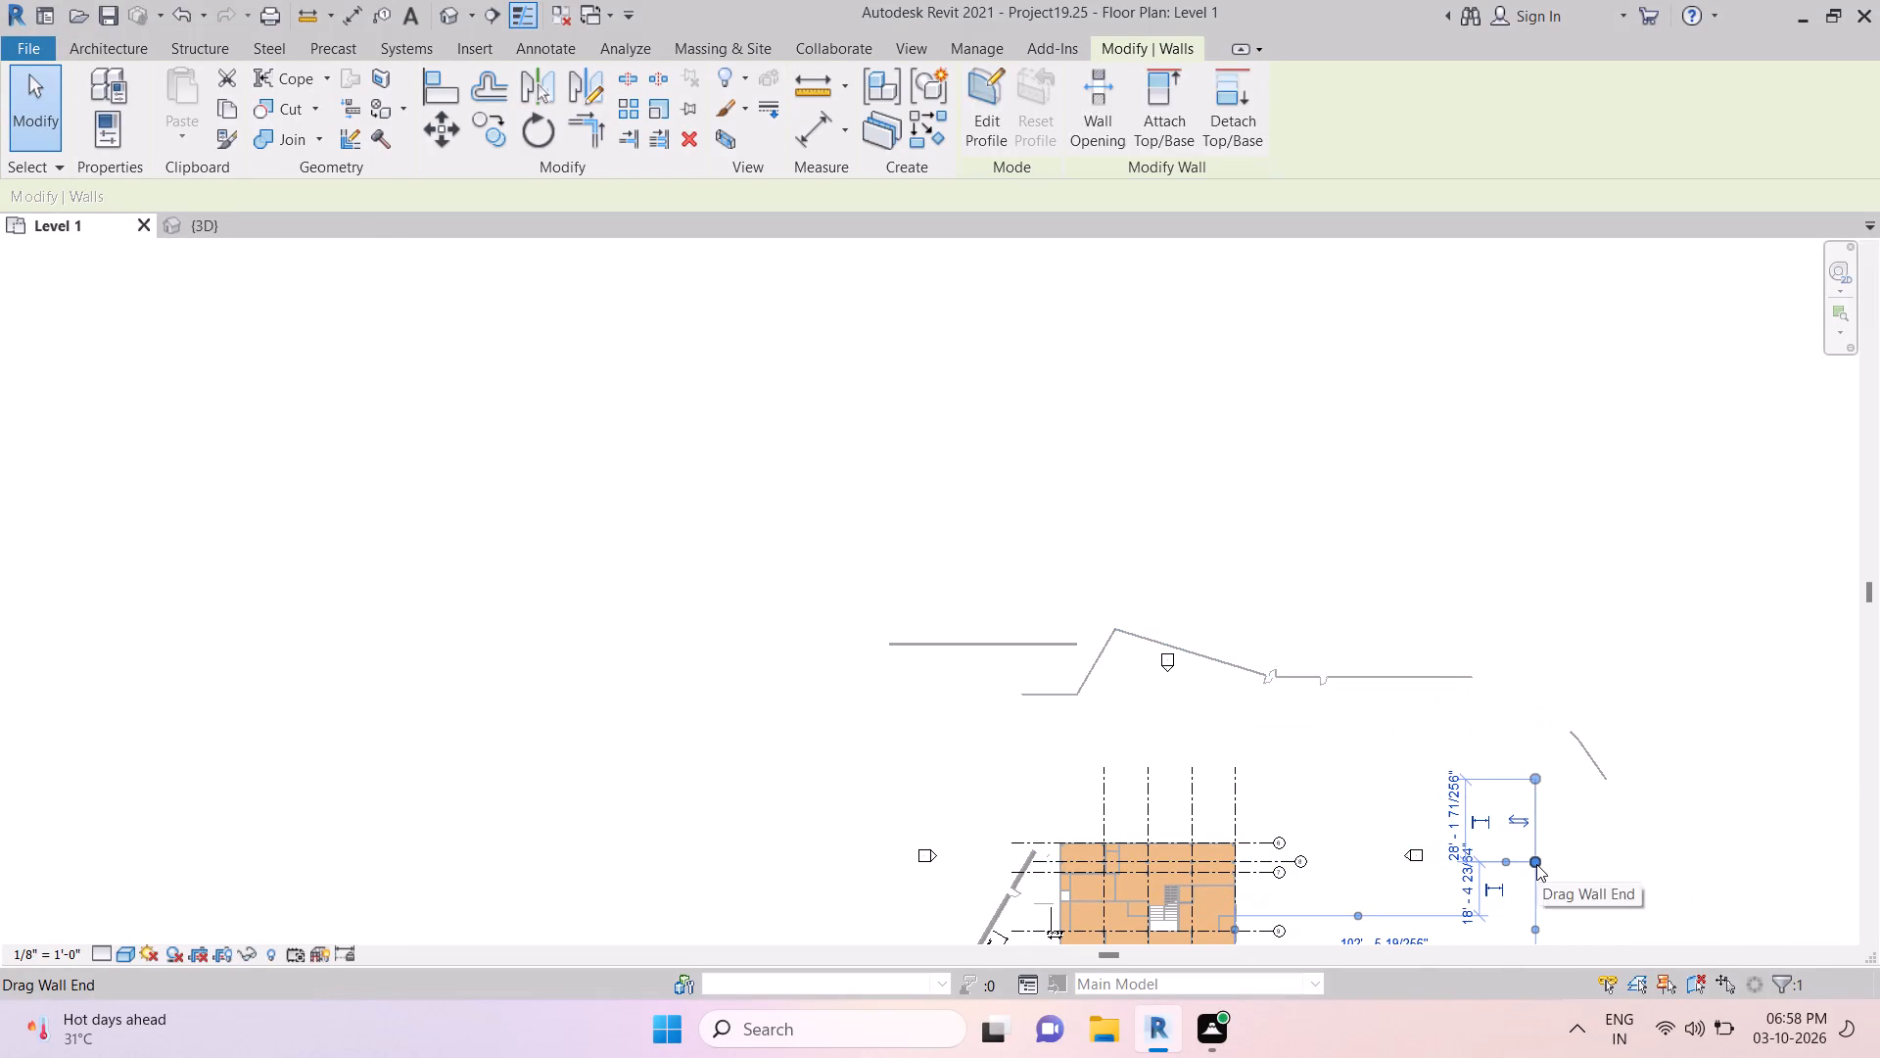
Delete the reoriented vertical wall, the neighbouring diagonal wall and the short angled wall at its upper end.
key("Return")
left_click_drag(1536, 864, 1540, 849)
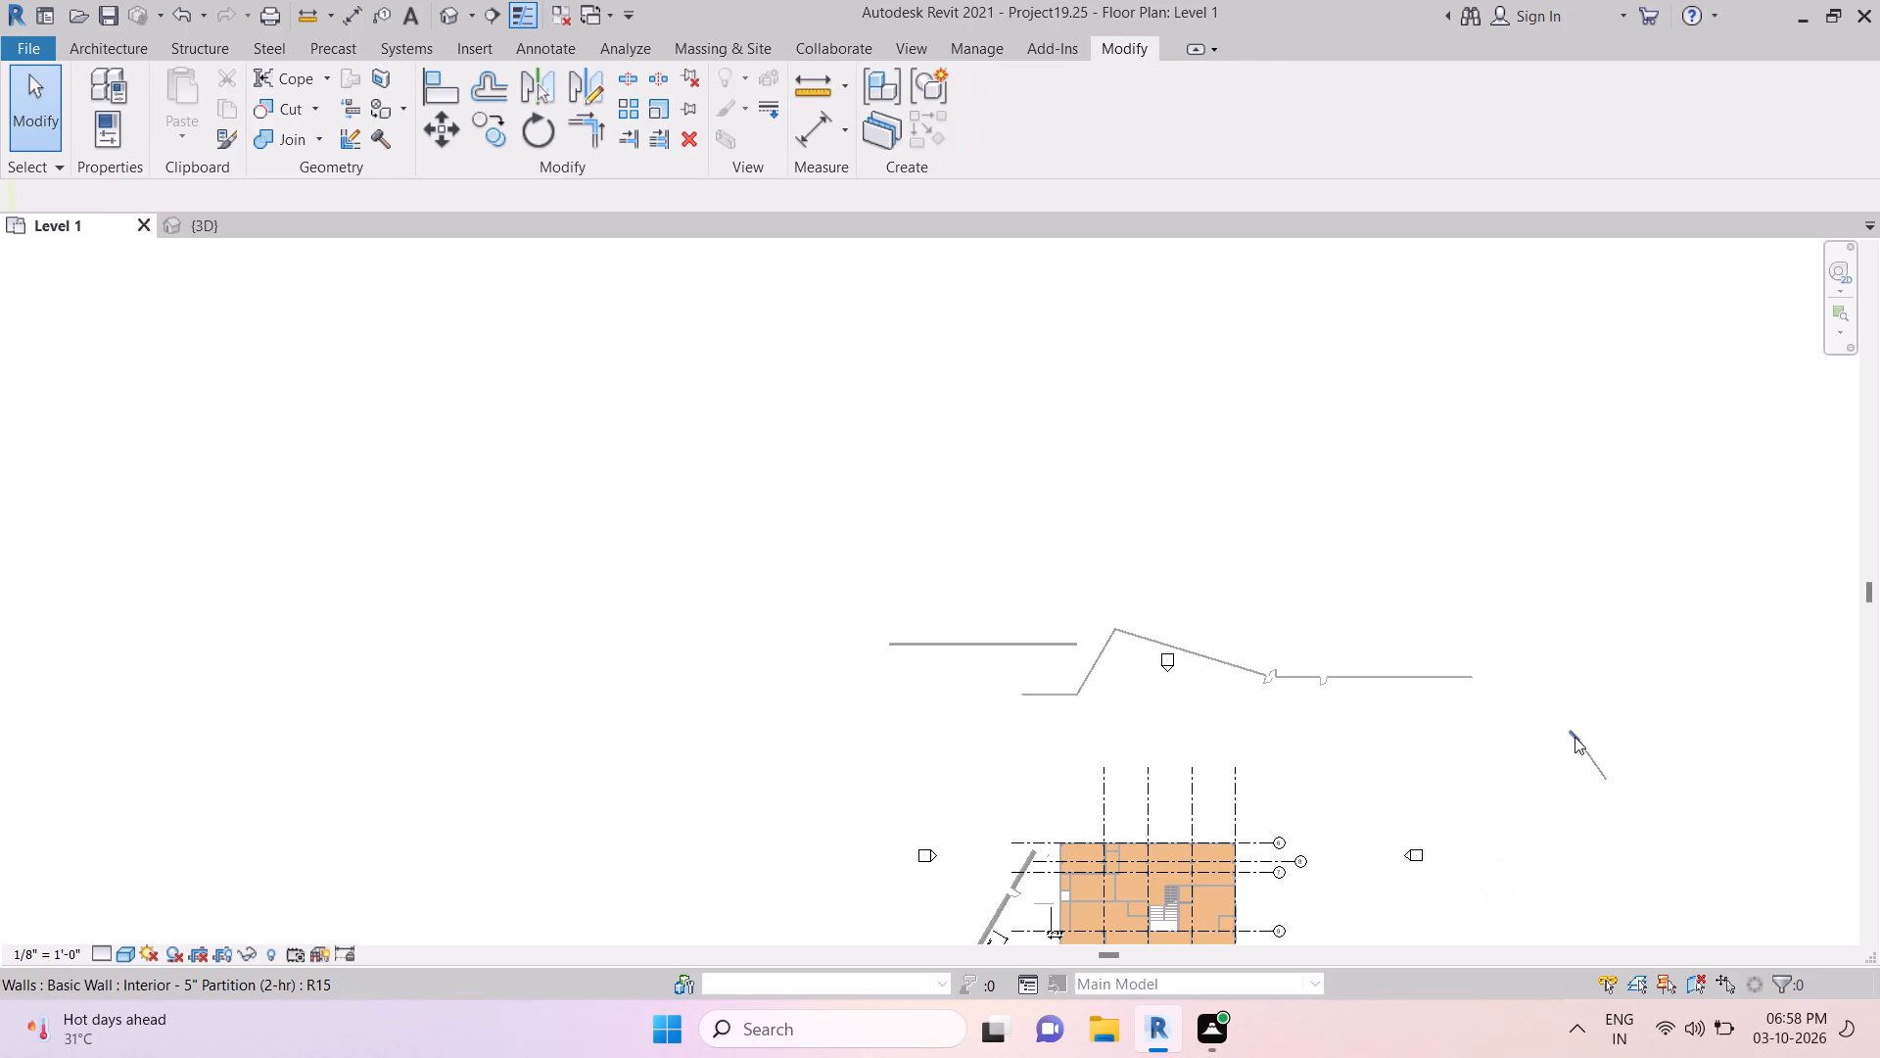
left_click(1579, 745)
key("BackSpace")
key("BackSpace")
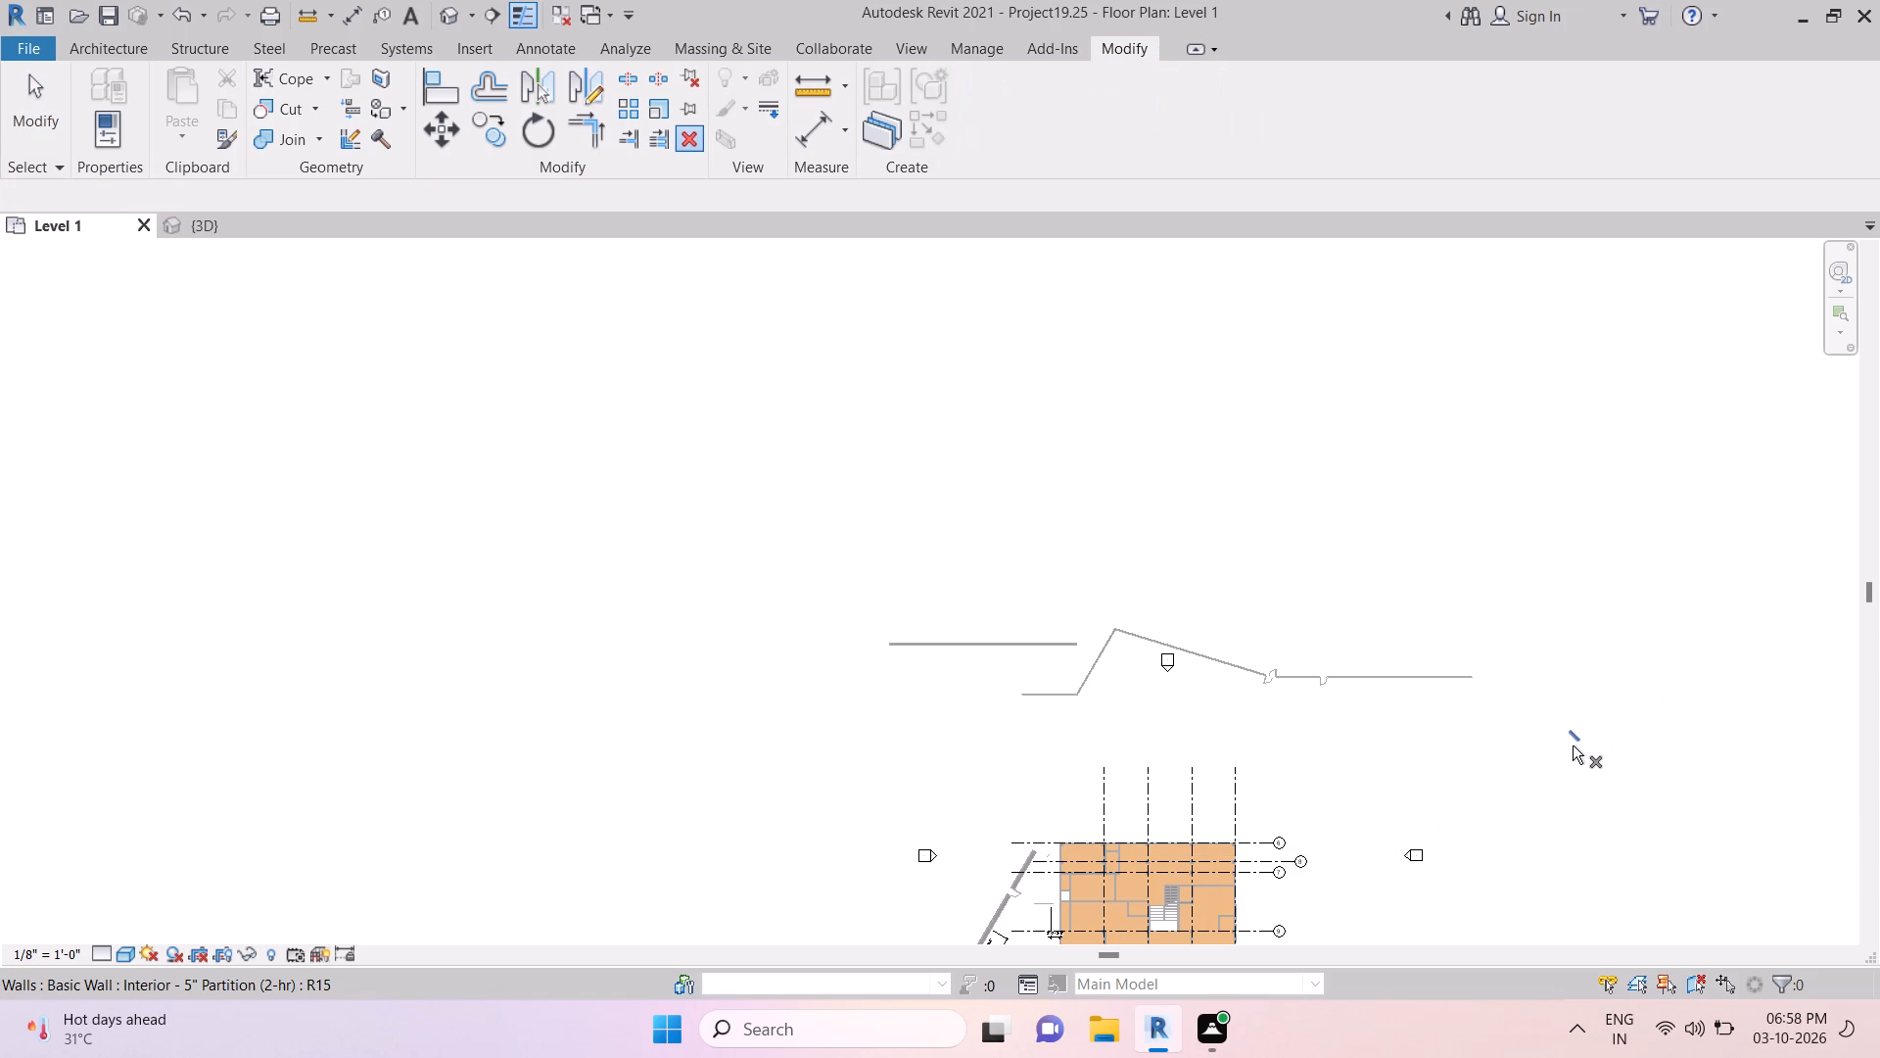
left_click(1573, 741)
key("BackSpace")
key("BackSpace")
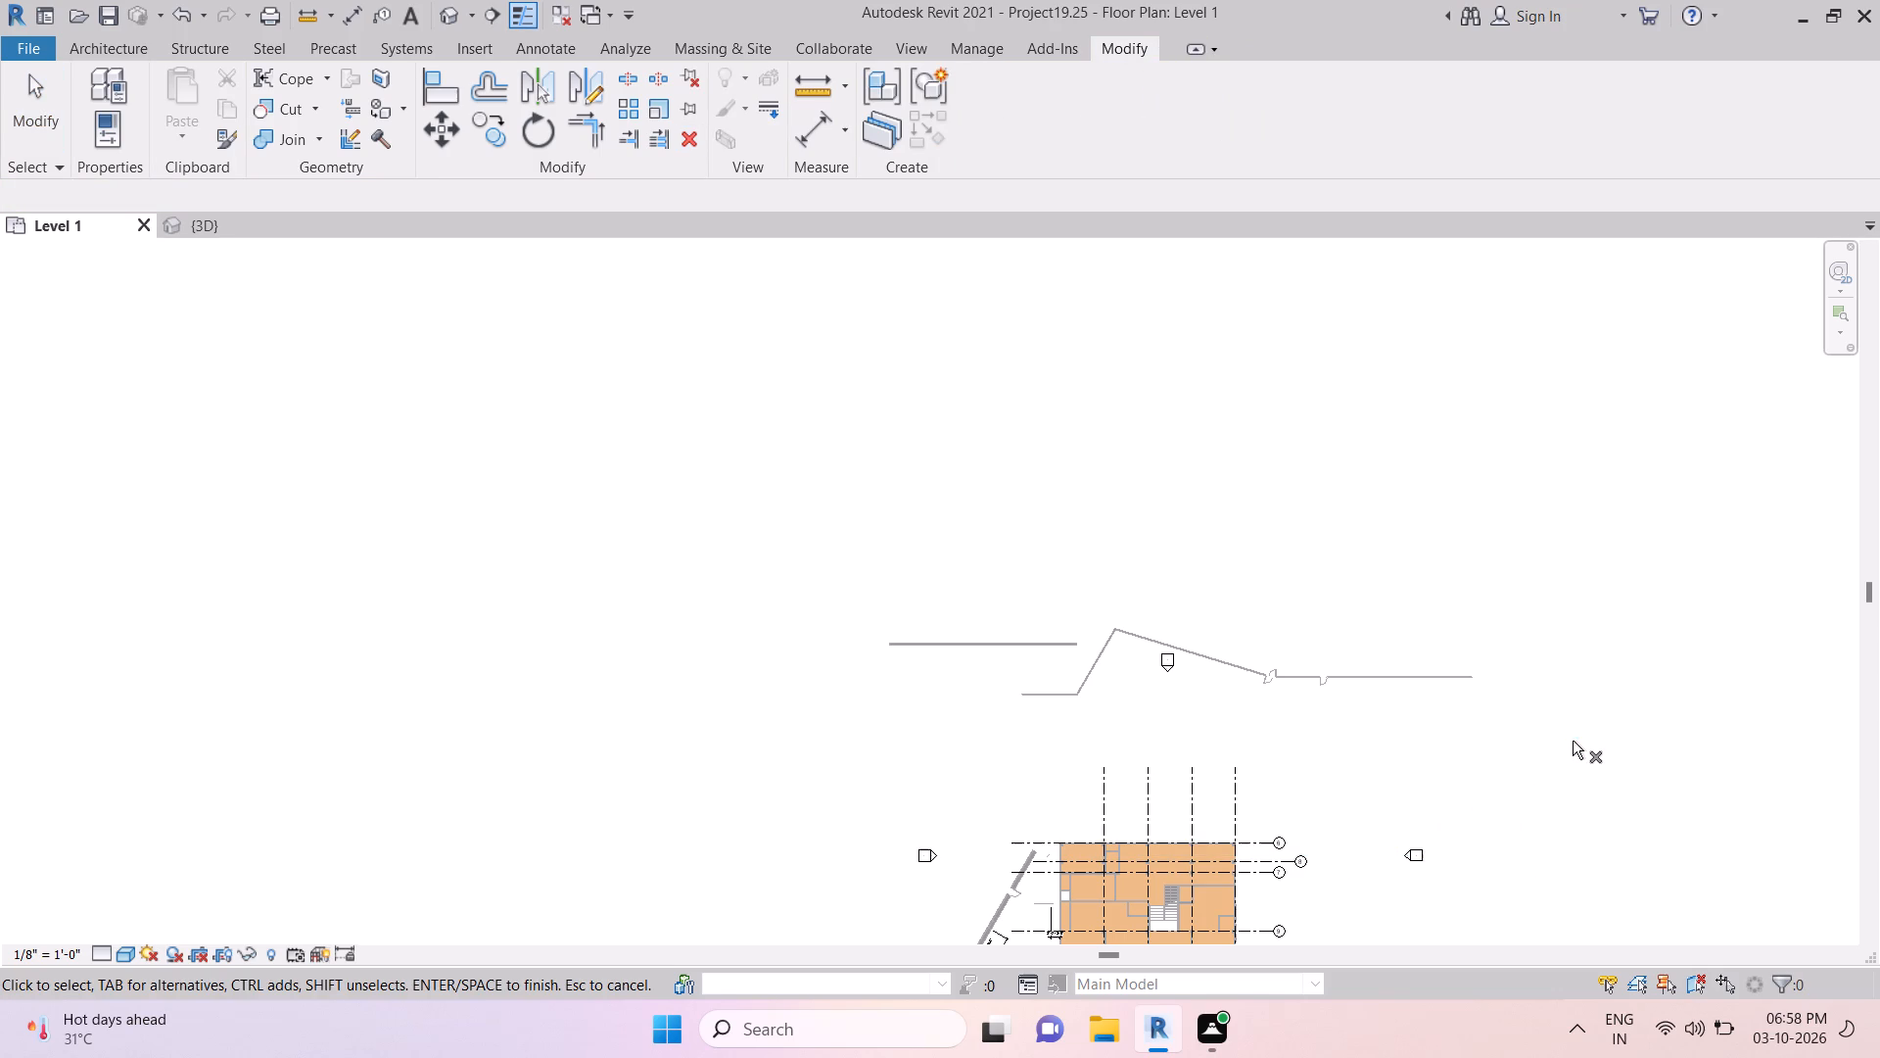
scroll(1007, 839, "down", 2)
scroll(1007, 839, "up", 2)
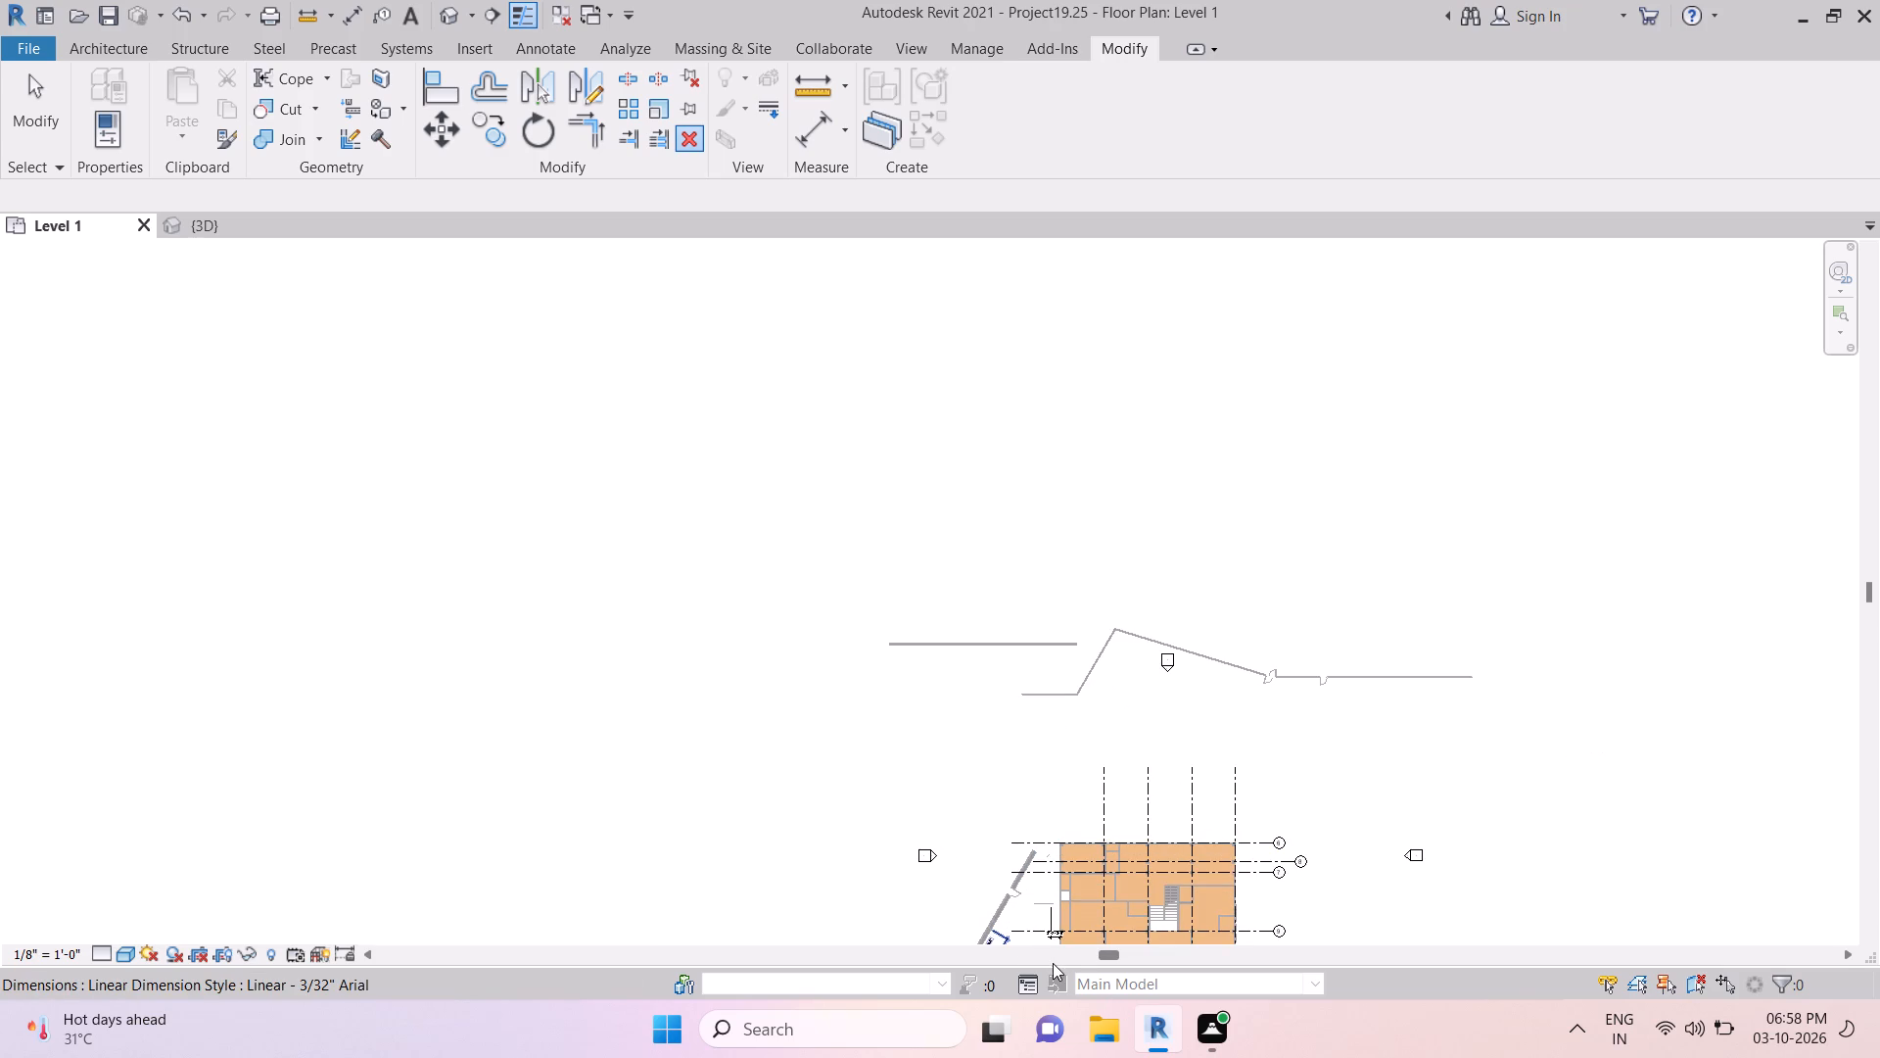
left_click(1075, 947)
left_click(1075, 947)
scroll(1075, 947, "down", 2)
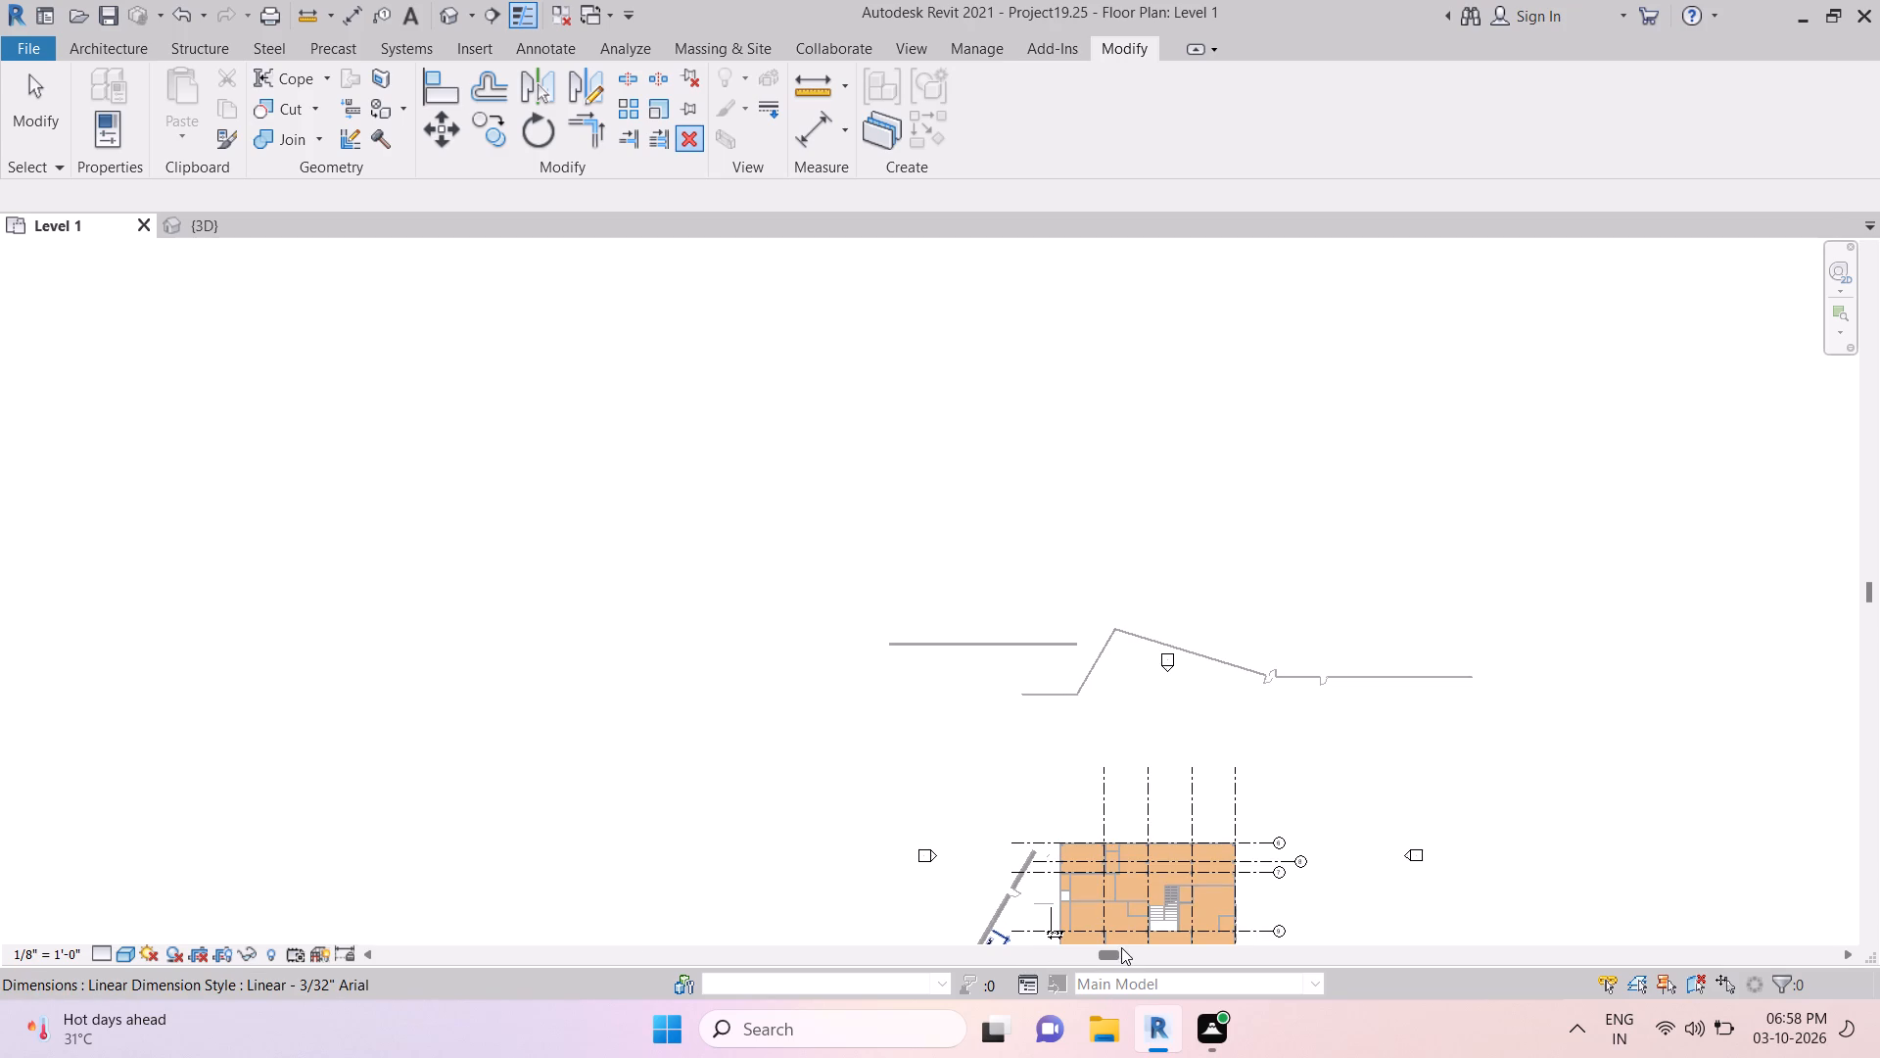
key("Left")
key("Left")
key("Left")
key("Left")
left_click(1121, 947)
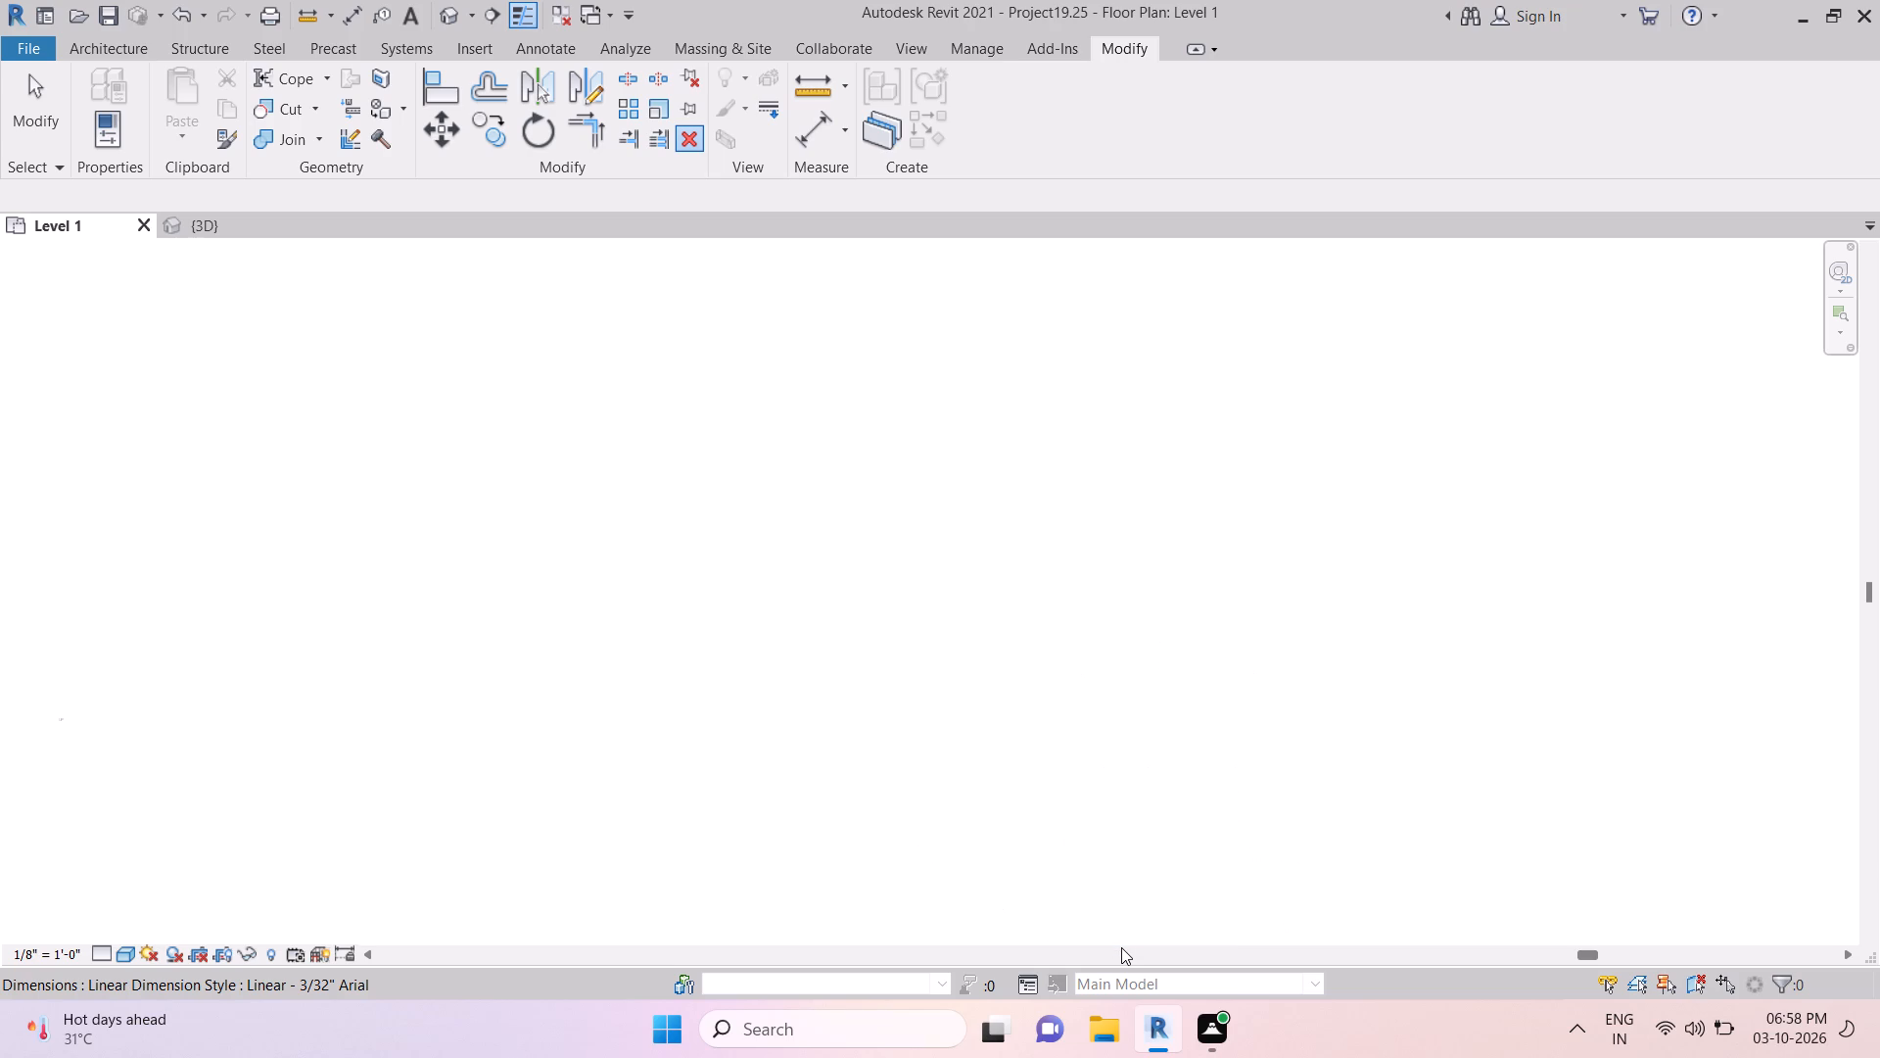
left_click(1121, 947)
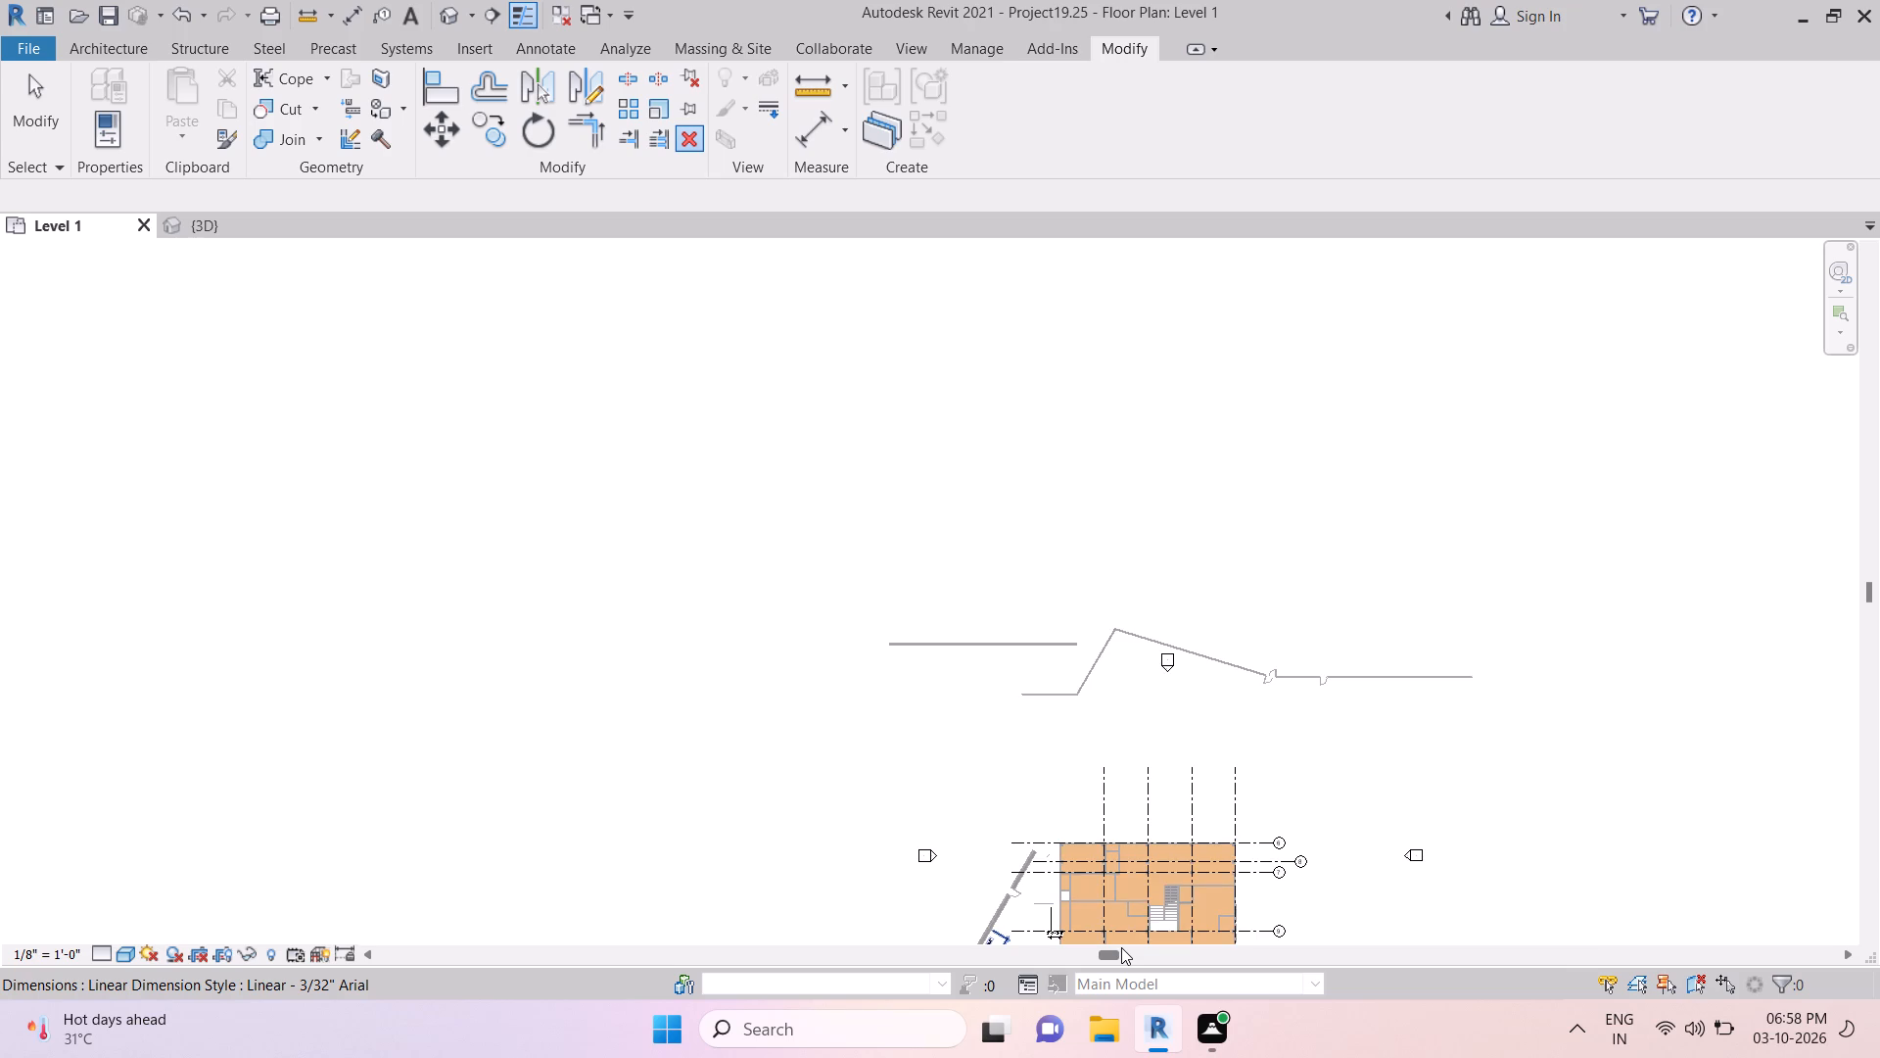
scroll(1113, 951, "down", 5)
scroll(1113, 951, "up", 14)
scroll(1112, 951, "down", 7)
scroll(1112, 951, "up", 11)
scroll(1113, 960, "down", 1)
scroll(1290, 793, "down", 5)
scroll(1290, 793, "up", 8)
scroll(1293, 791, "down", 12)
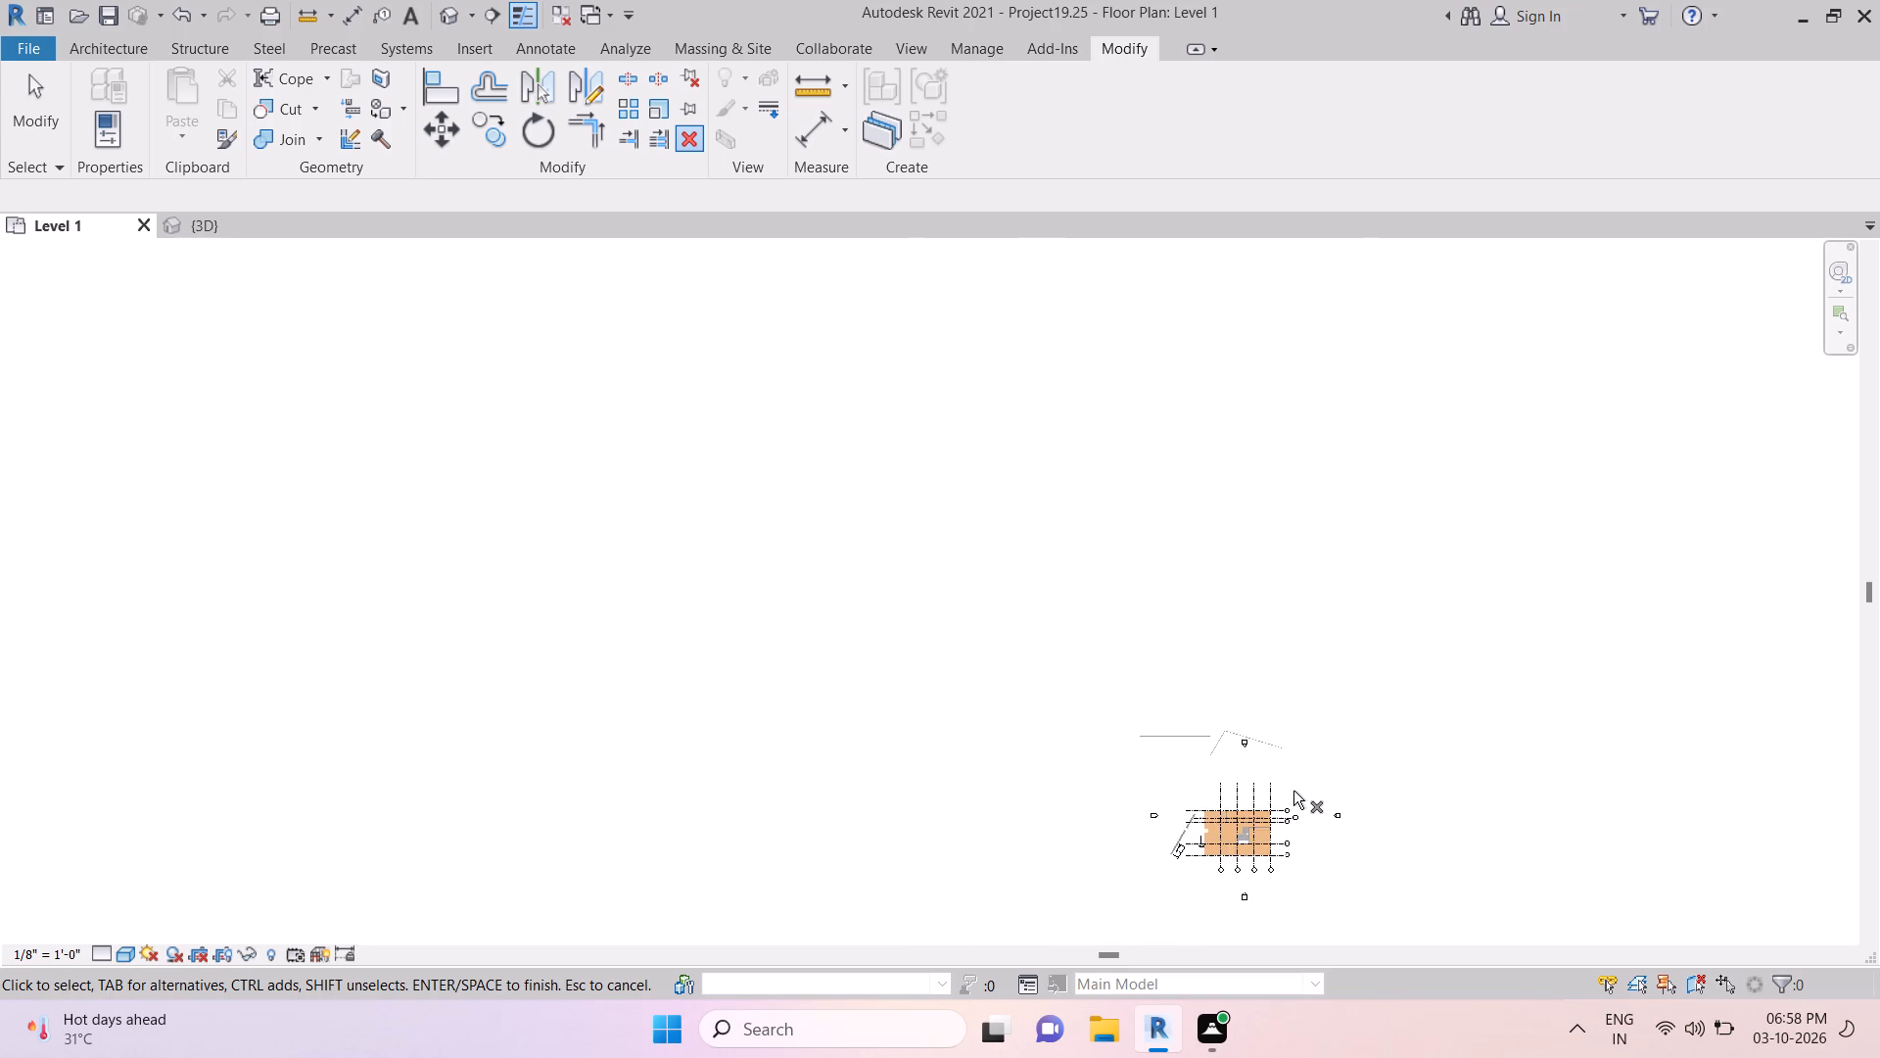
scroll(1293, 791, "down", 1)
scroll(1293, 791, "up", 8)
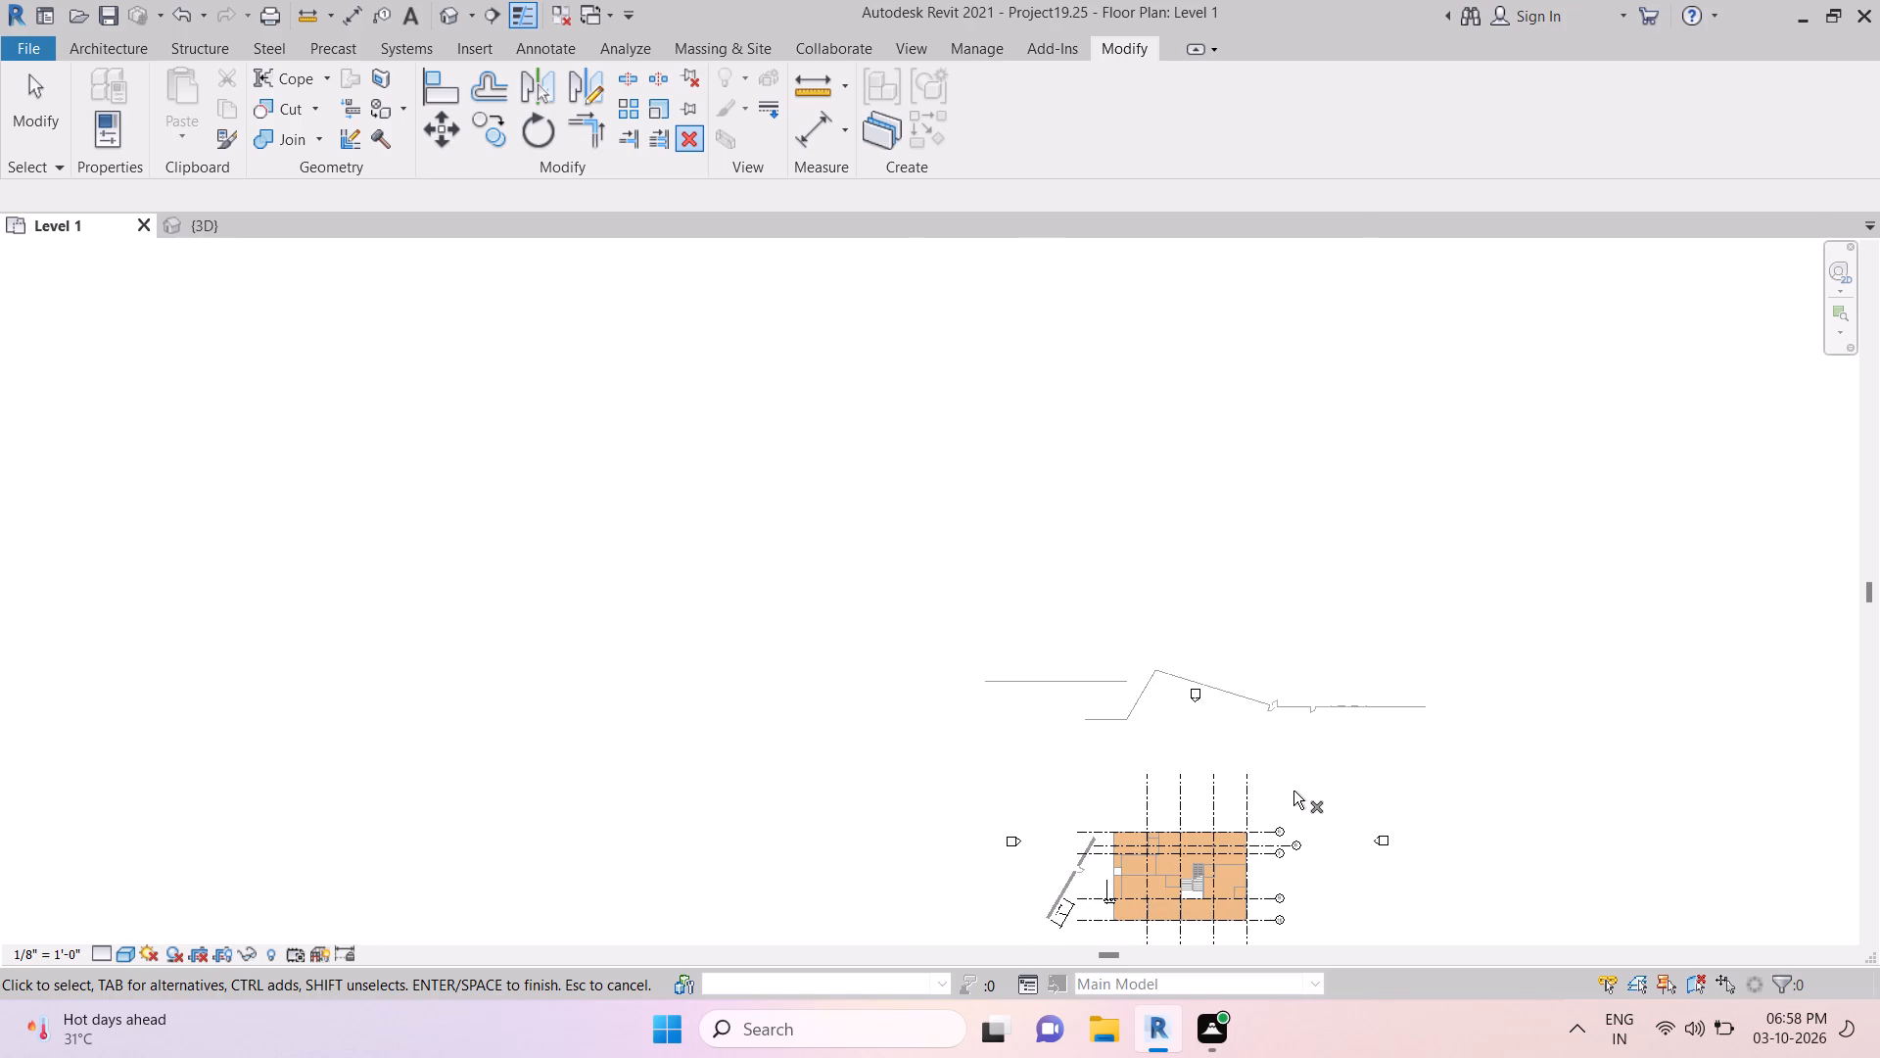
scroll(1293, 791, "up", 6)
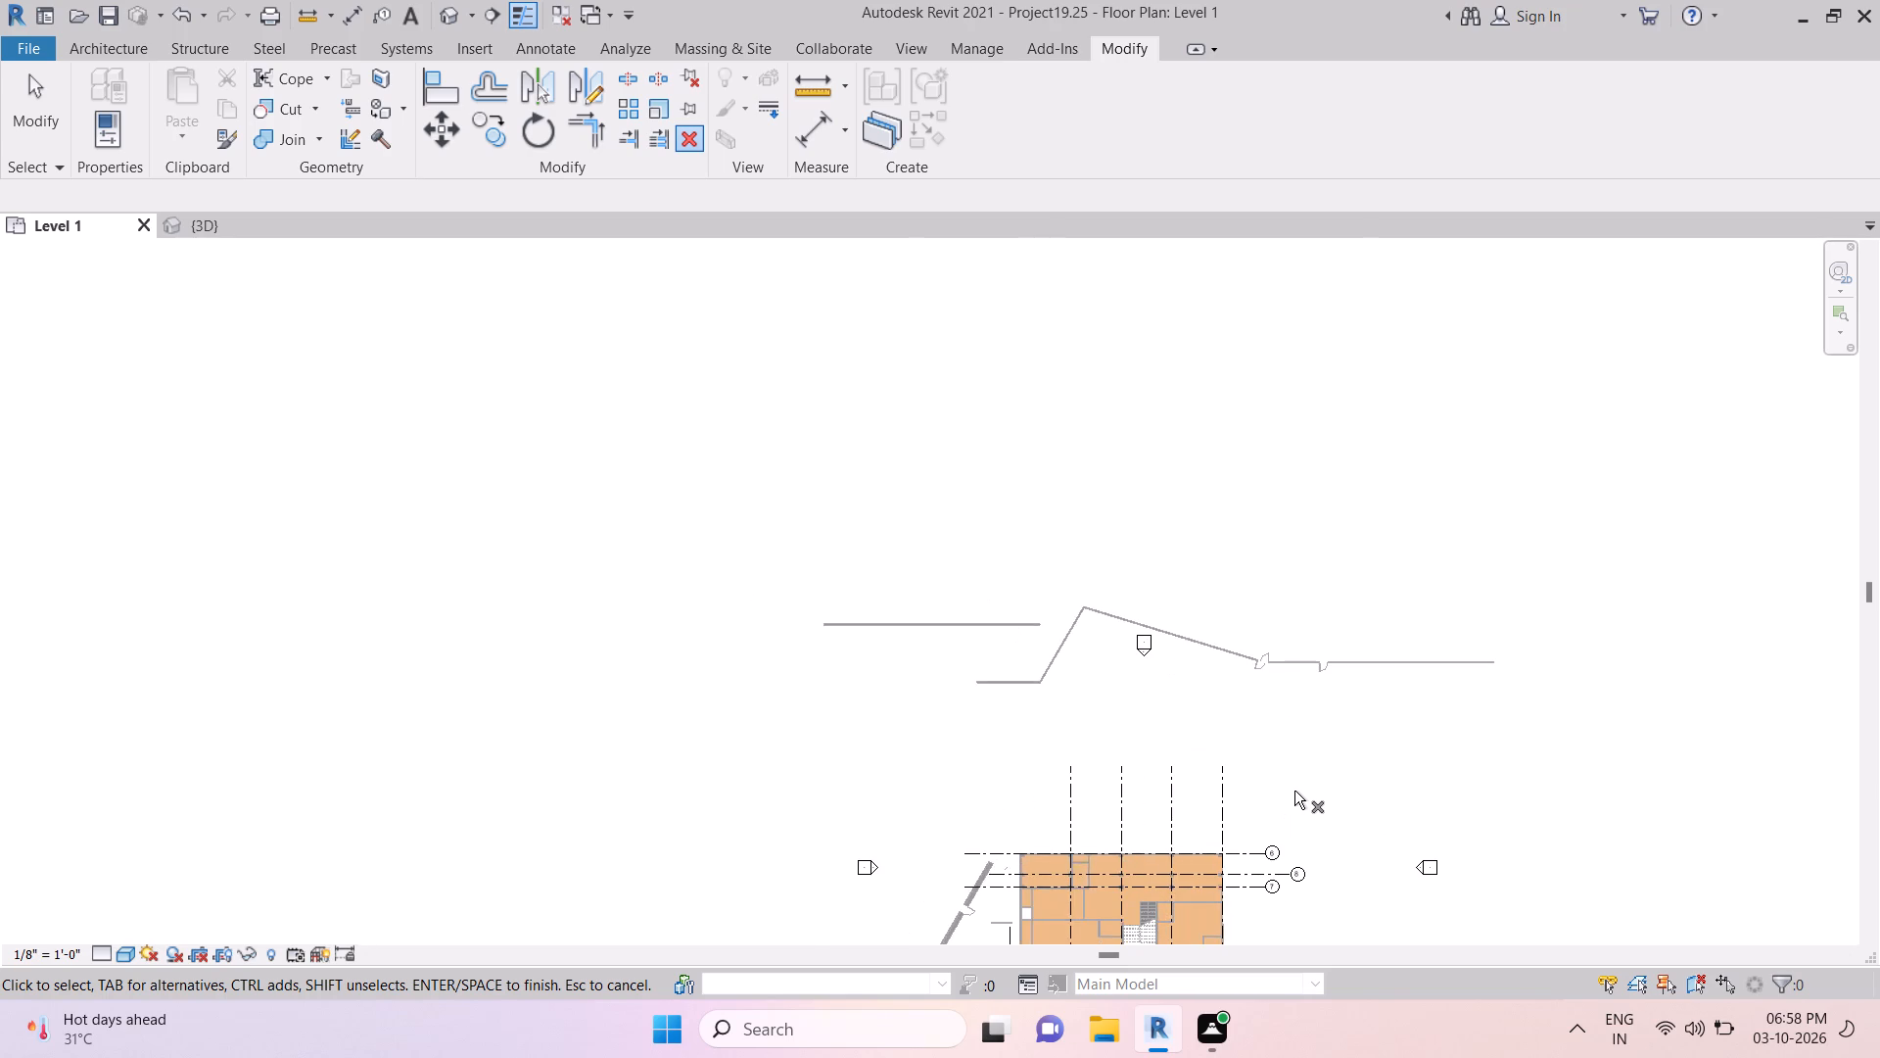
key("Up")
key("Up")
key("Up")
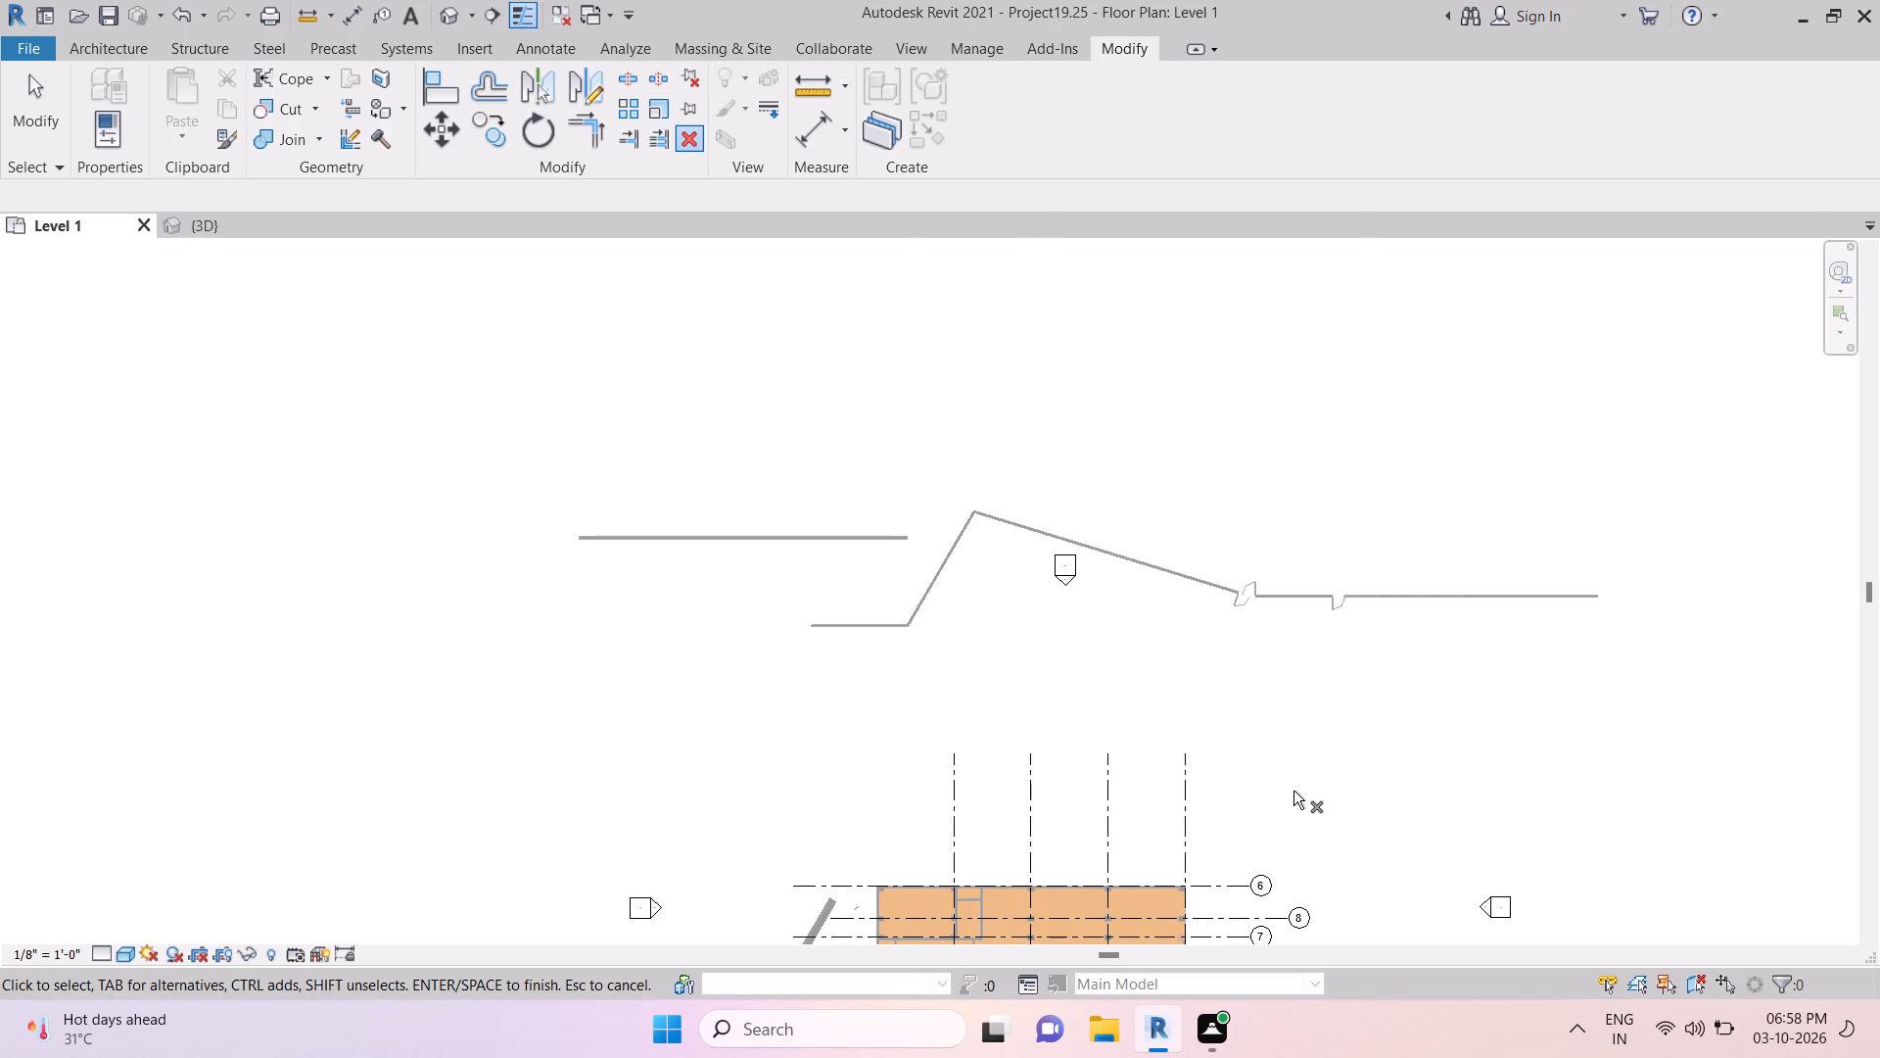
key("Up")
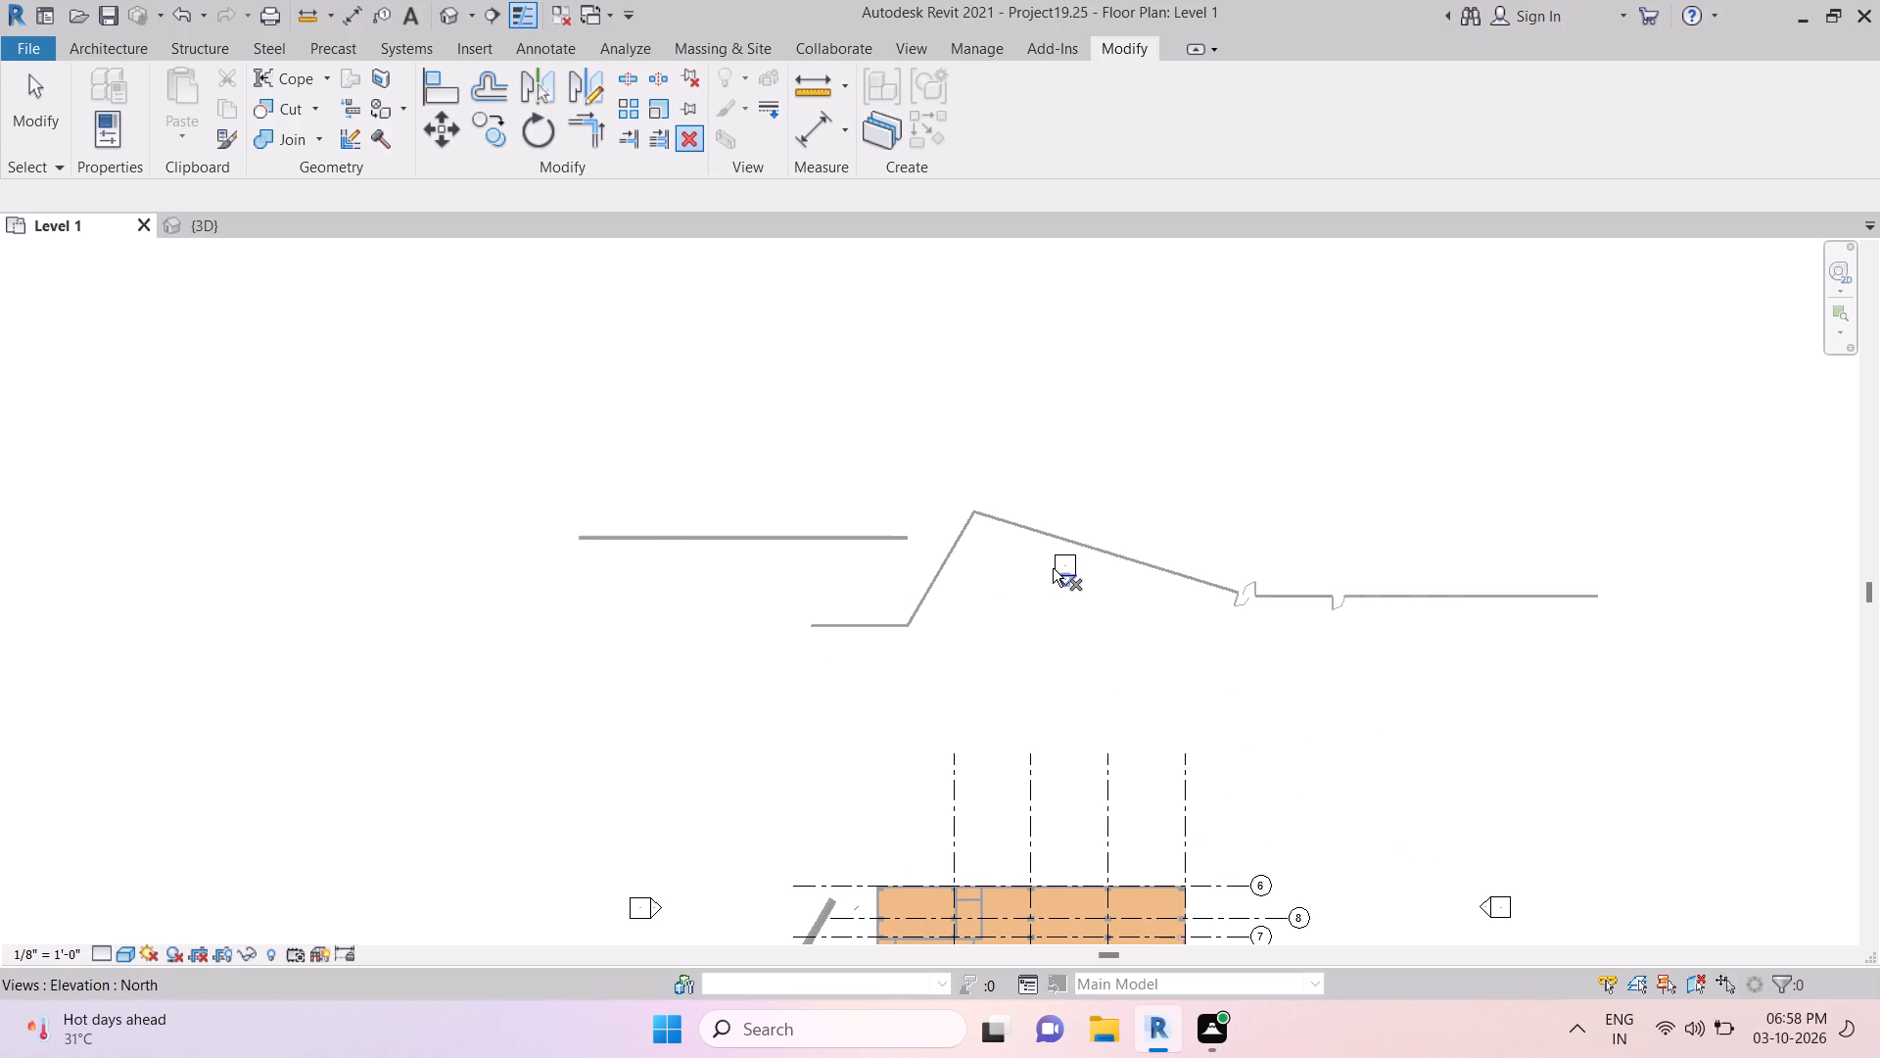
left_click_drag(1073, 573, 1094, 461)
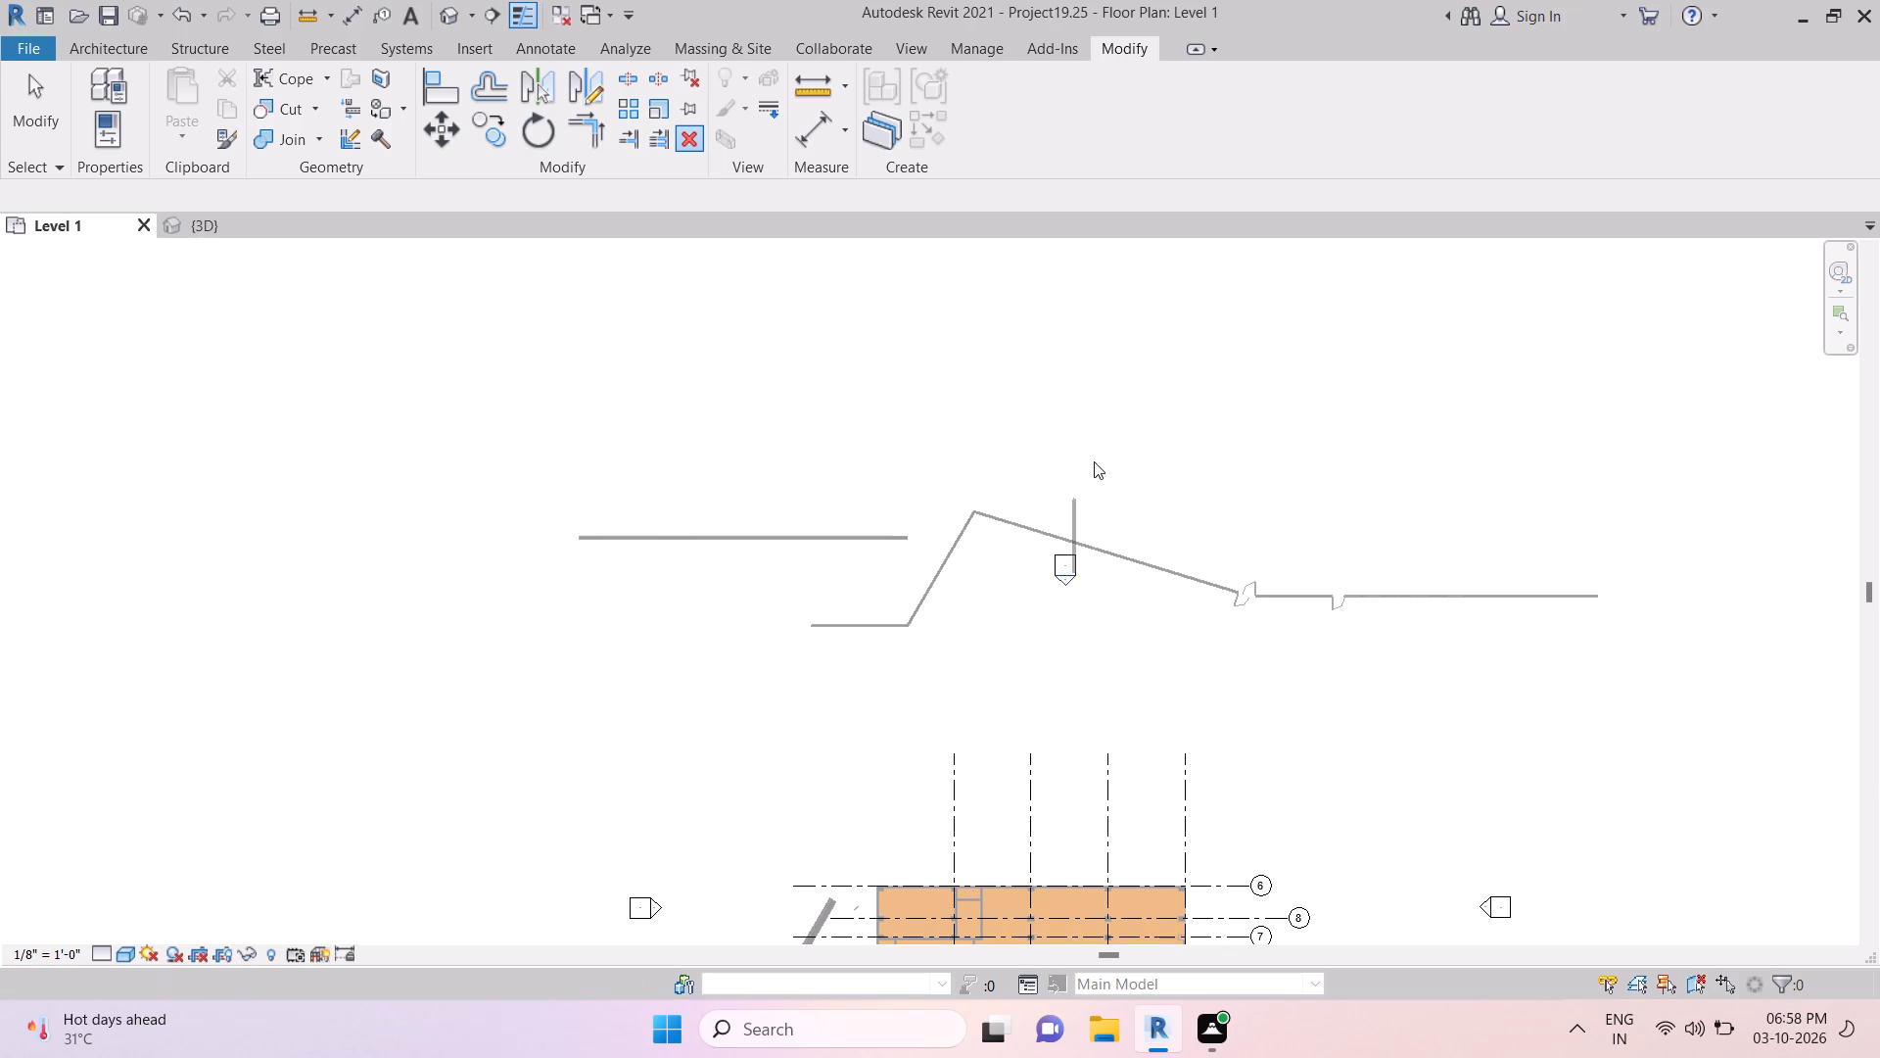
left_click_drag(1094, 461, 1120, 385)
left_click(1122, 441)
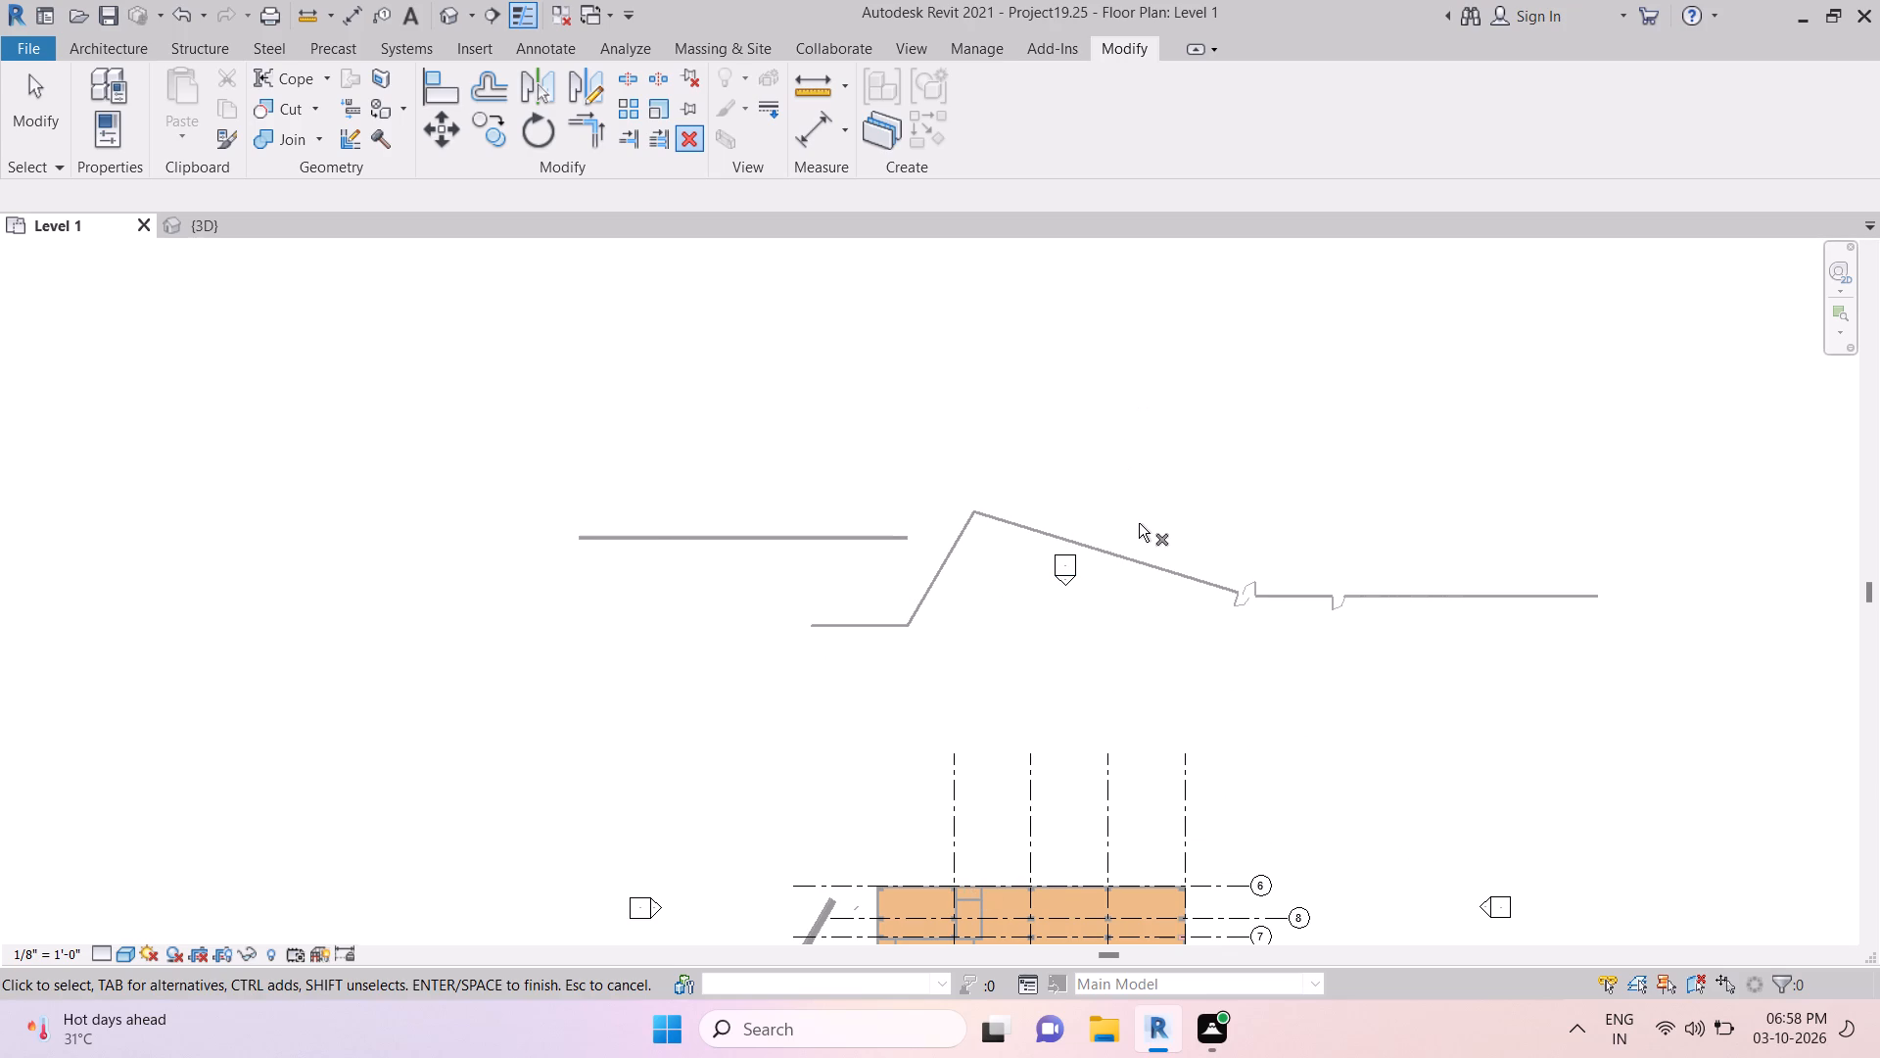
Delete the long sloping wall running from the peak of the diagonal wall down to the door end.
left_click(1151, 557)
key("Return")
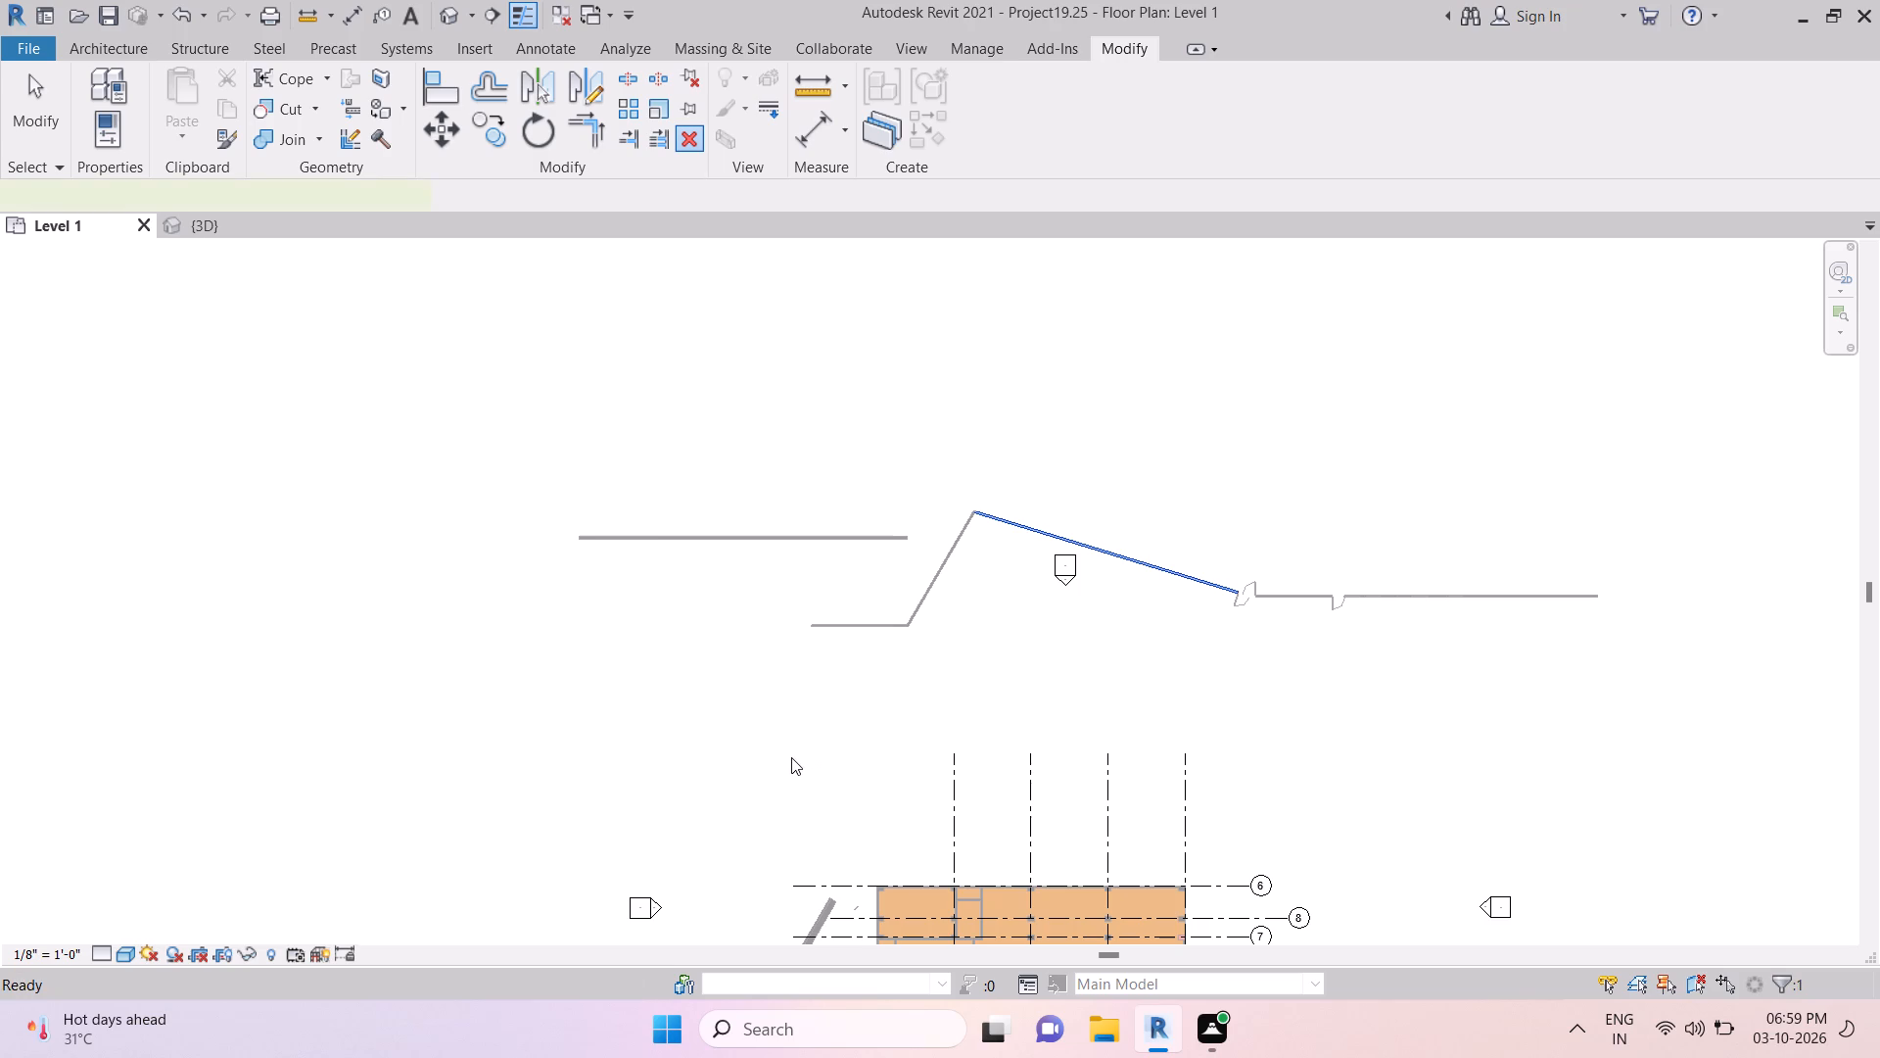
key("Return")
key("Return")
key("Return")
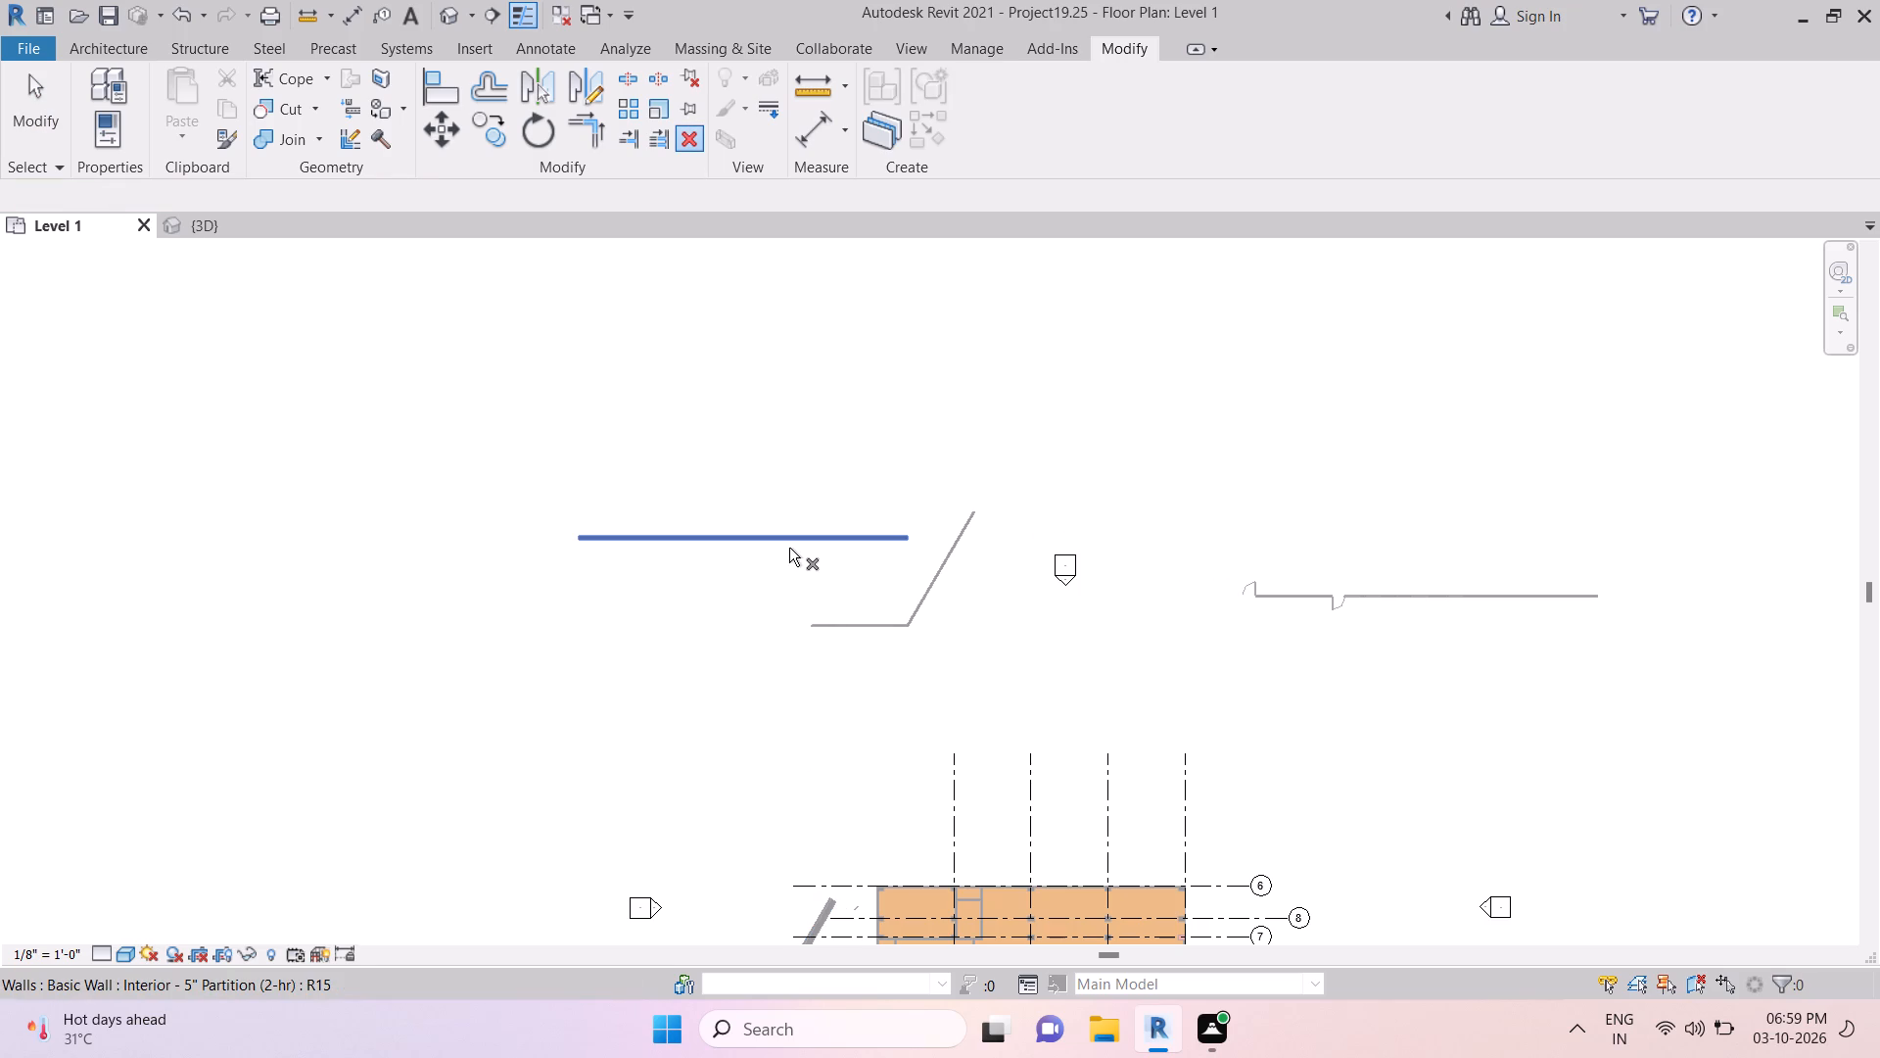
Draw a 104' architectural wall outward along the upper horizontal wall from partway along it, ending with a short downward return about 4' long.
left_click(691, 531)
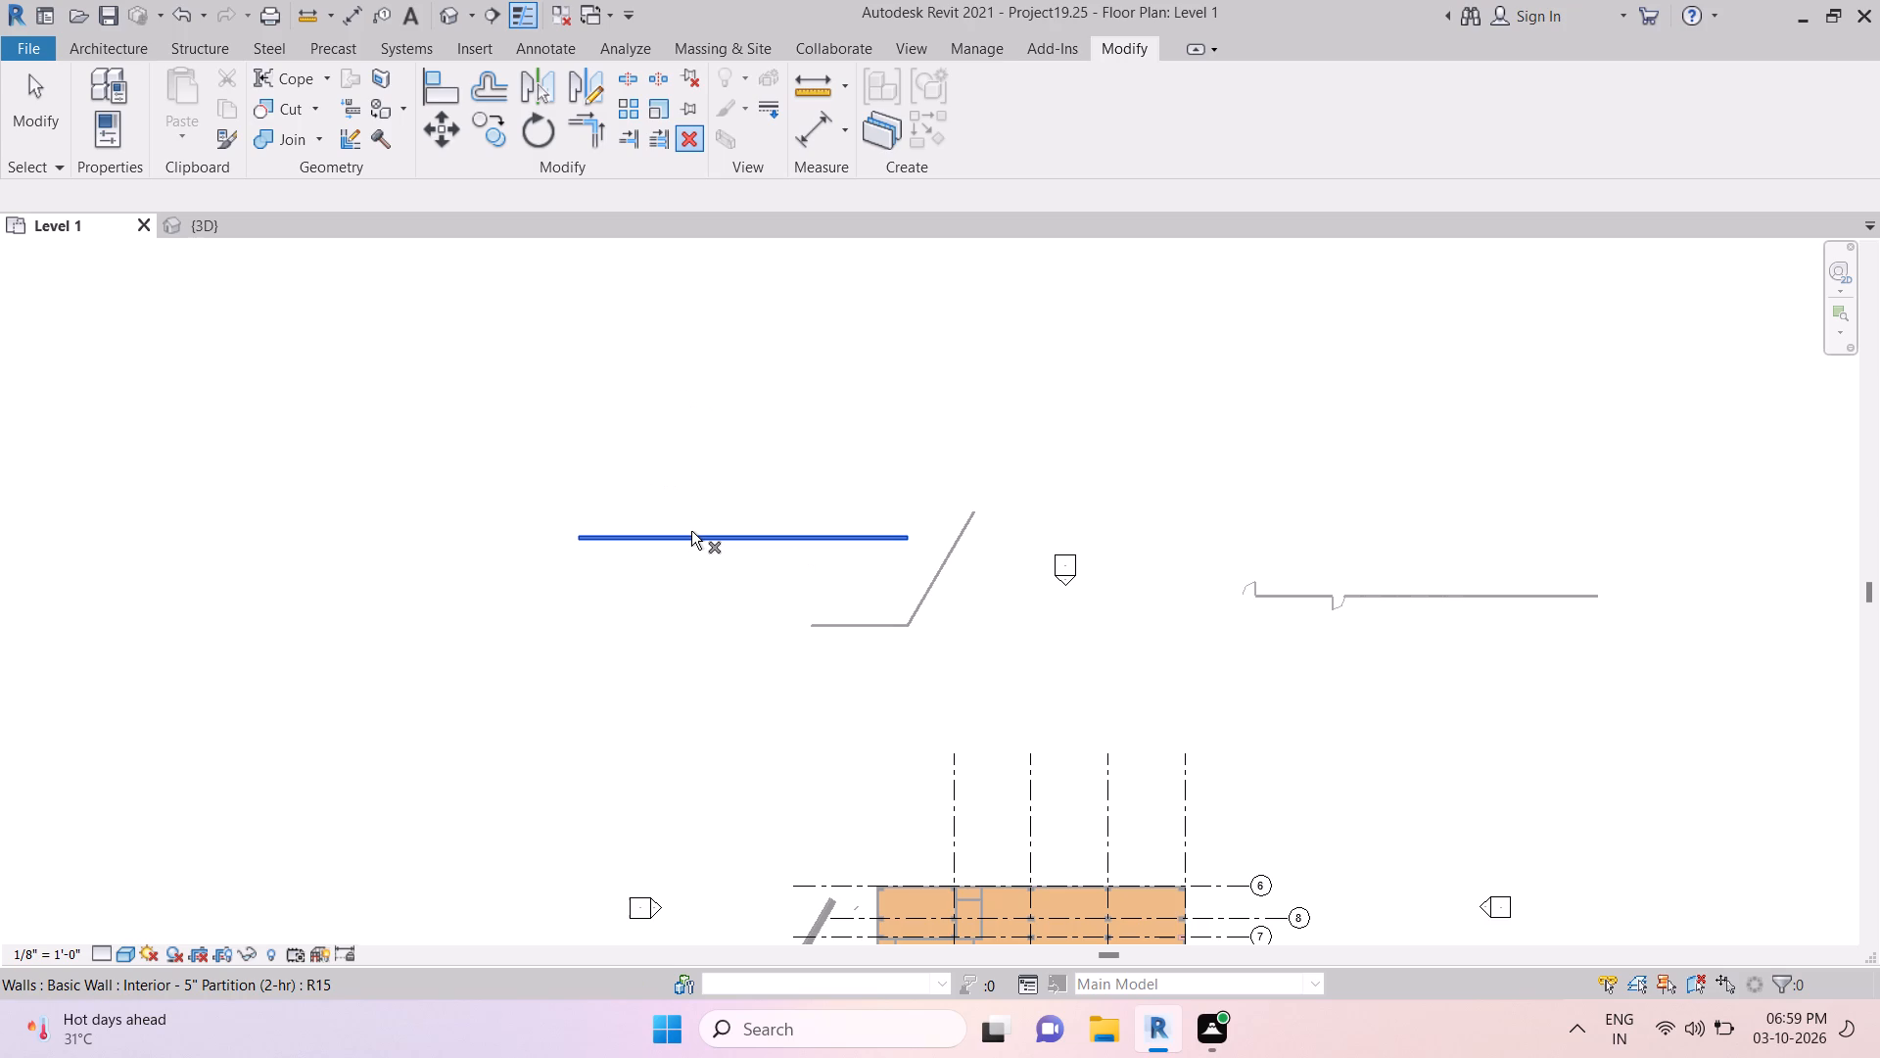
left_click(691, 531)
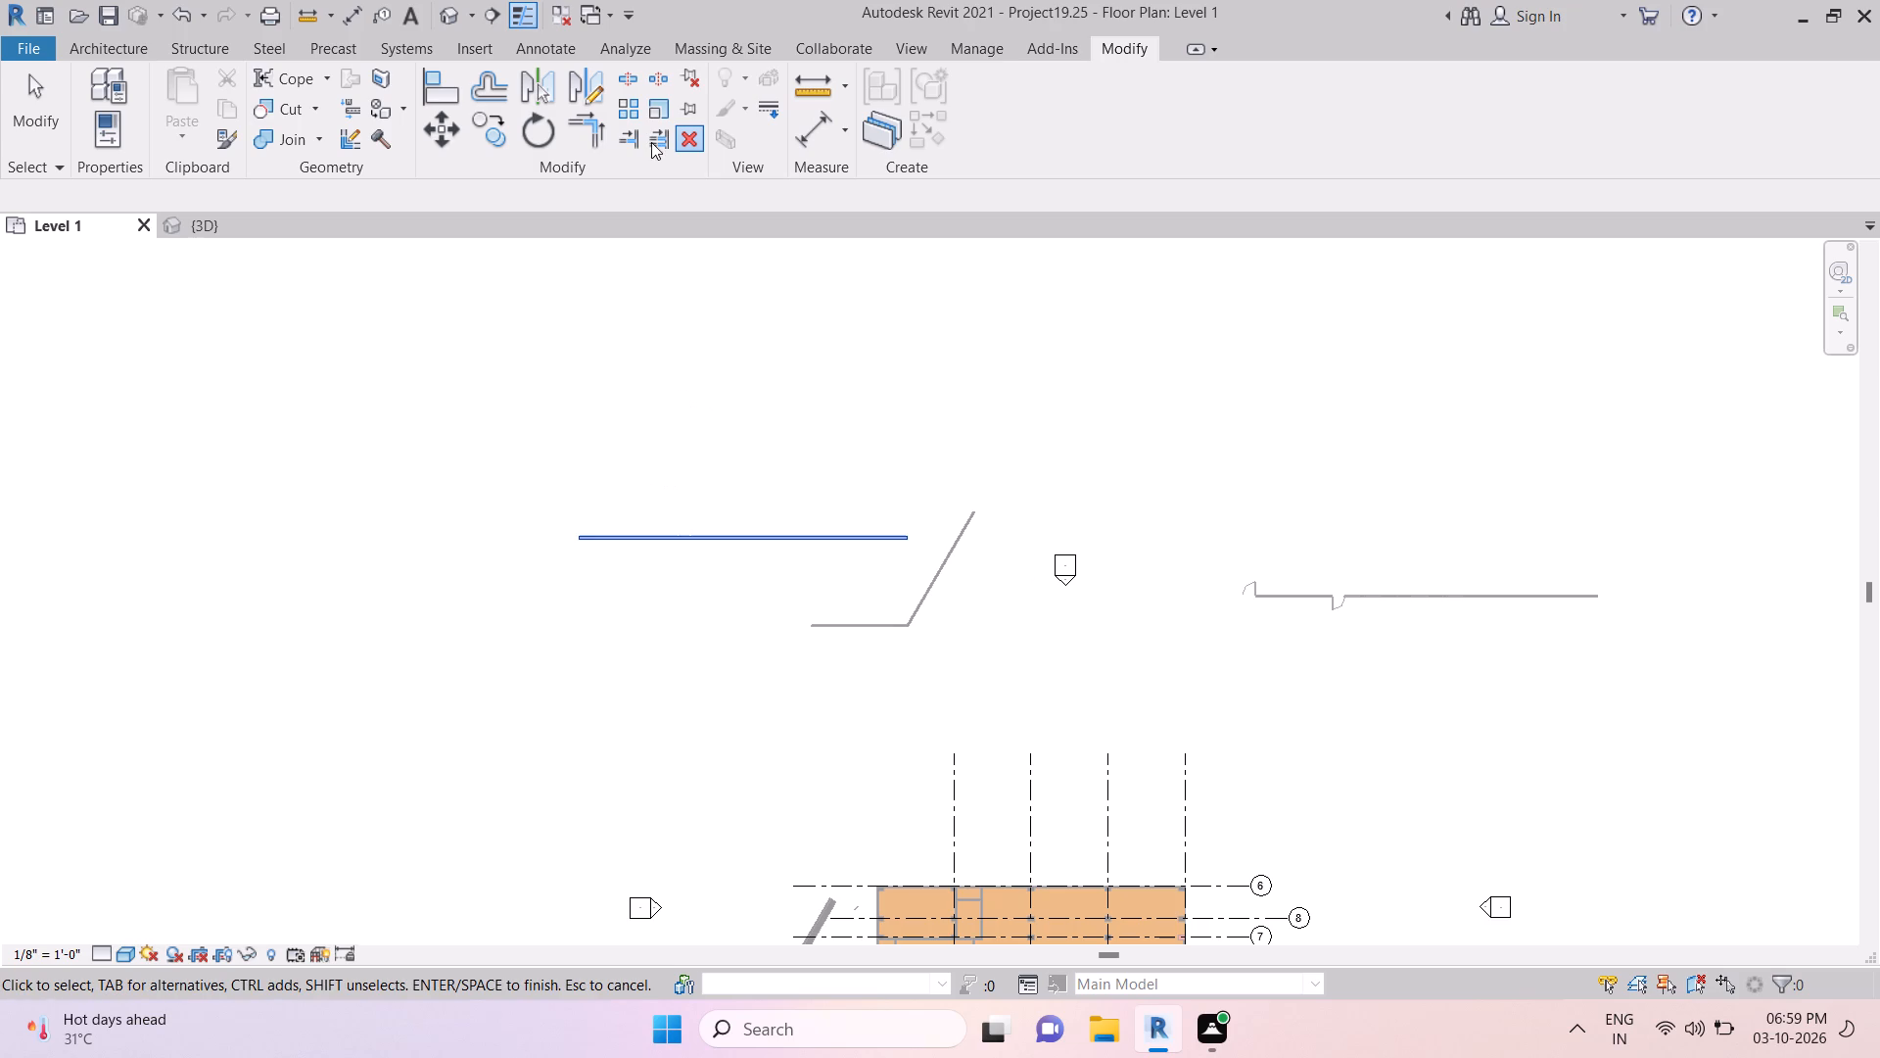
left_click(81, 35)
left_click(115, 43)
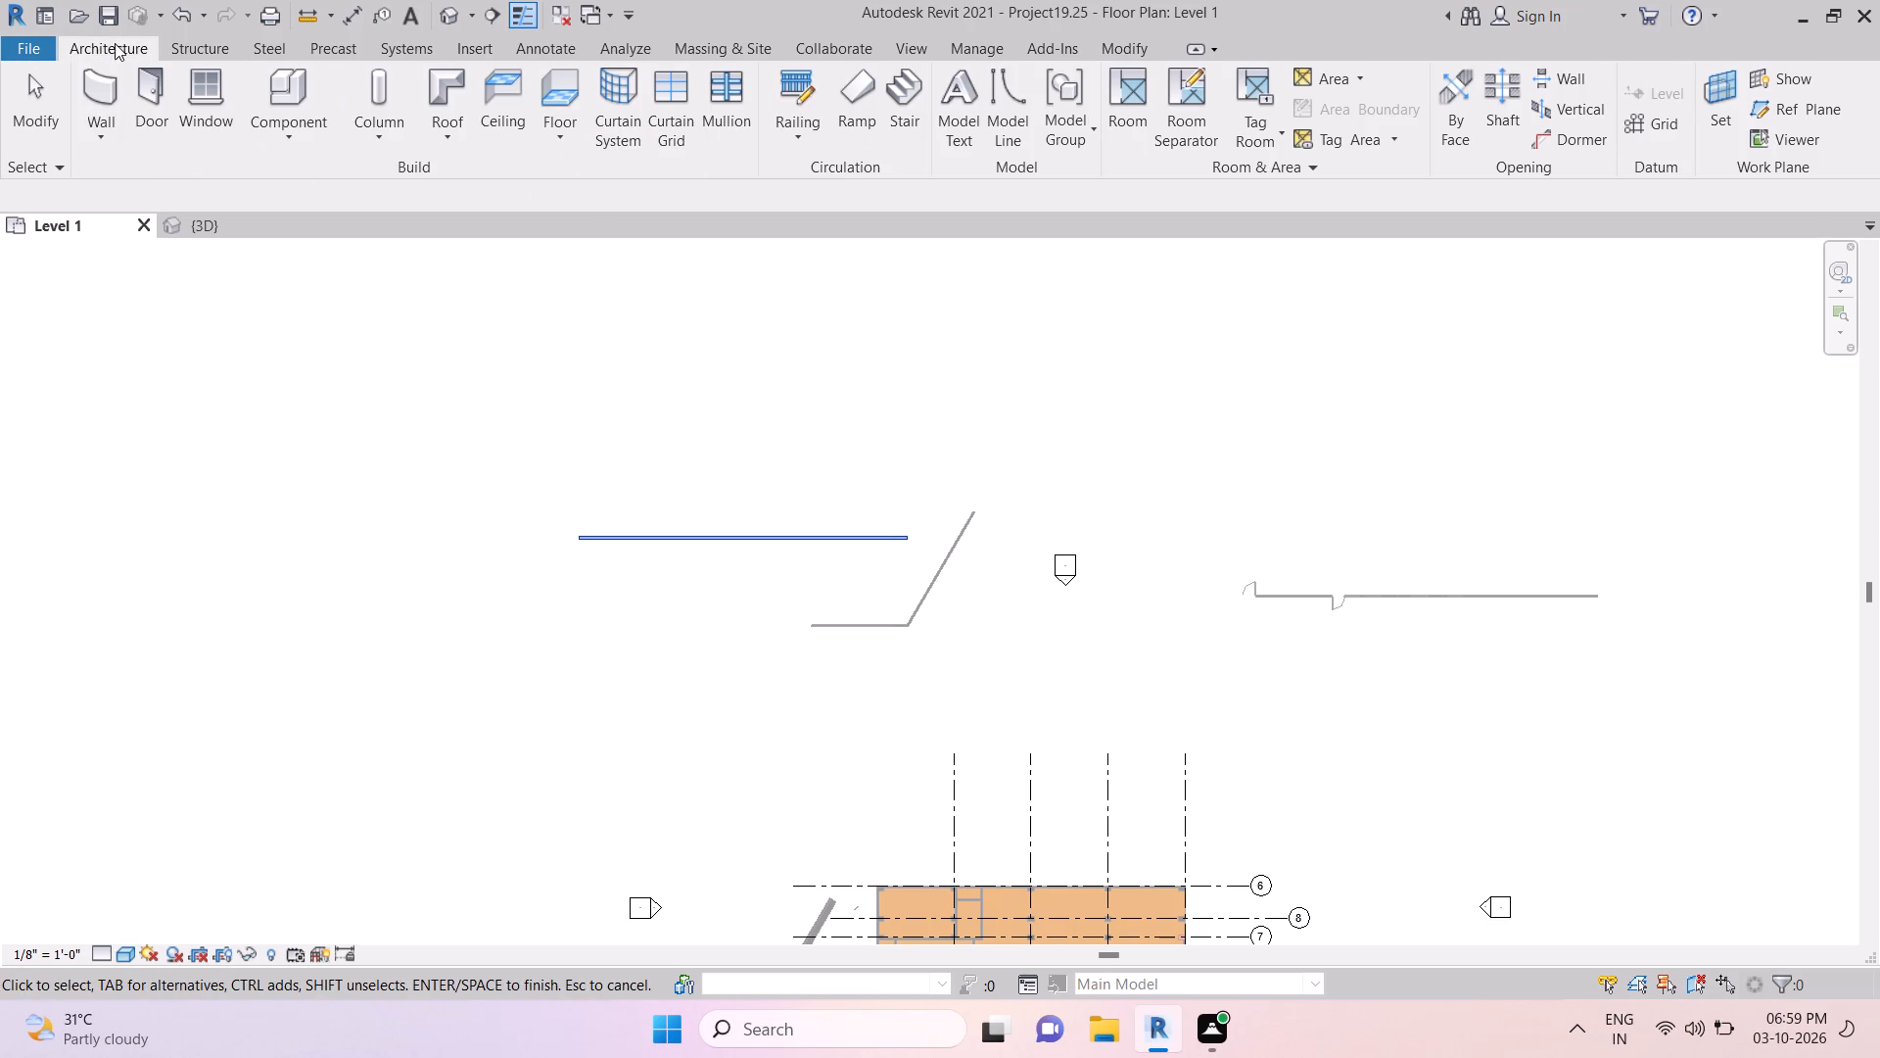
left_click(97, 130)
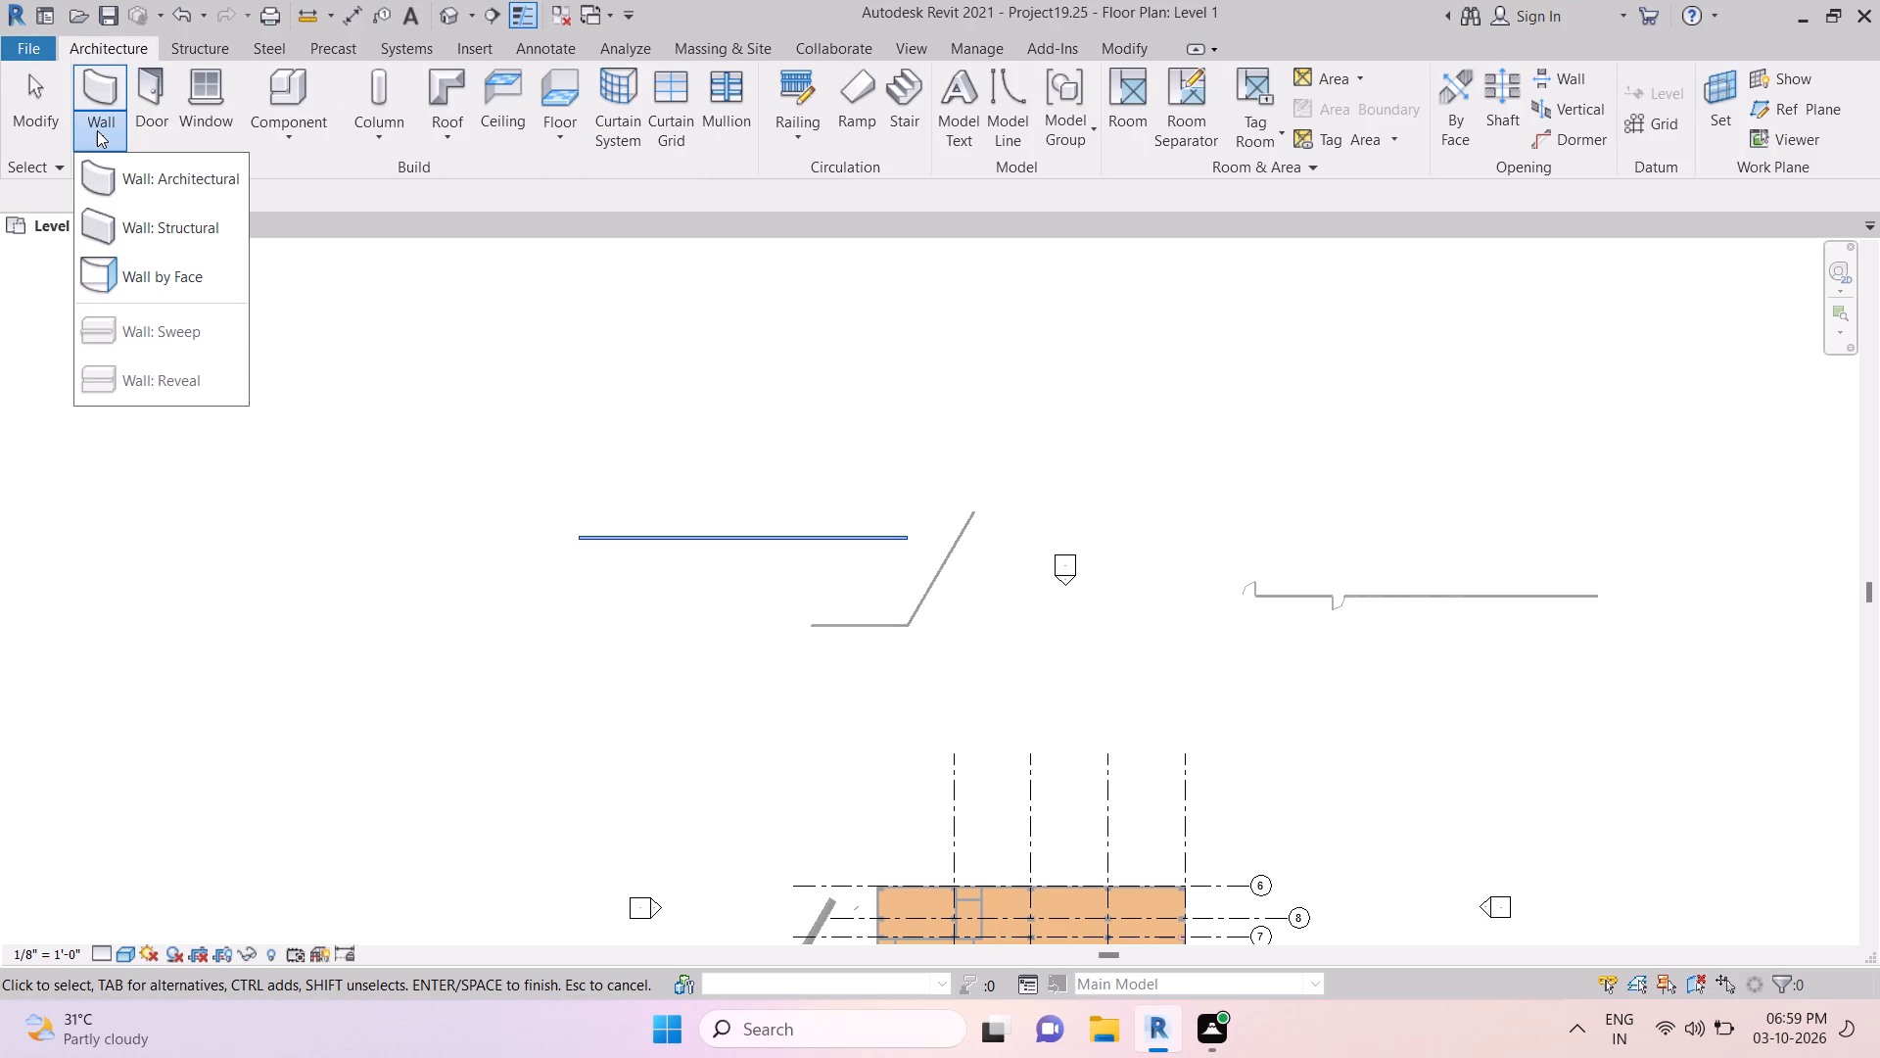
left_click(120, 180)
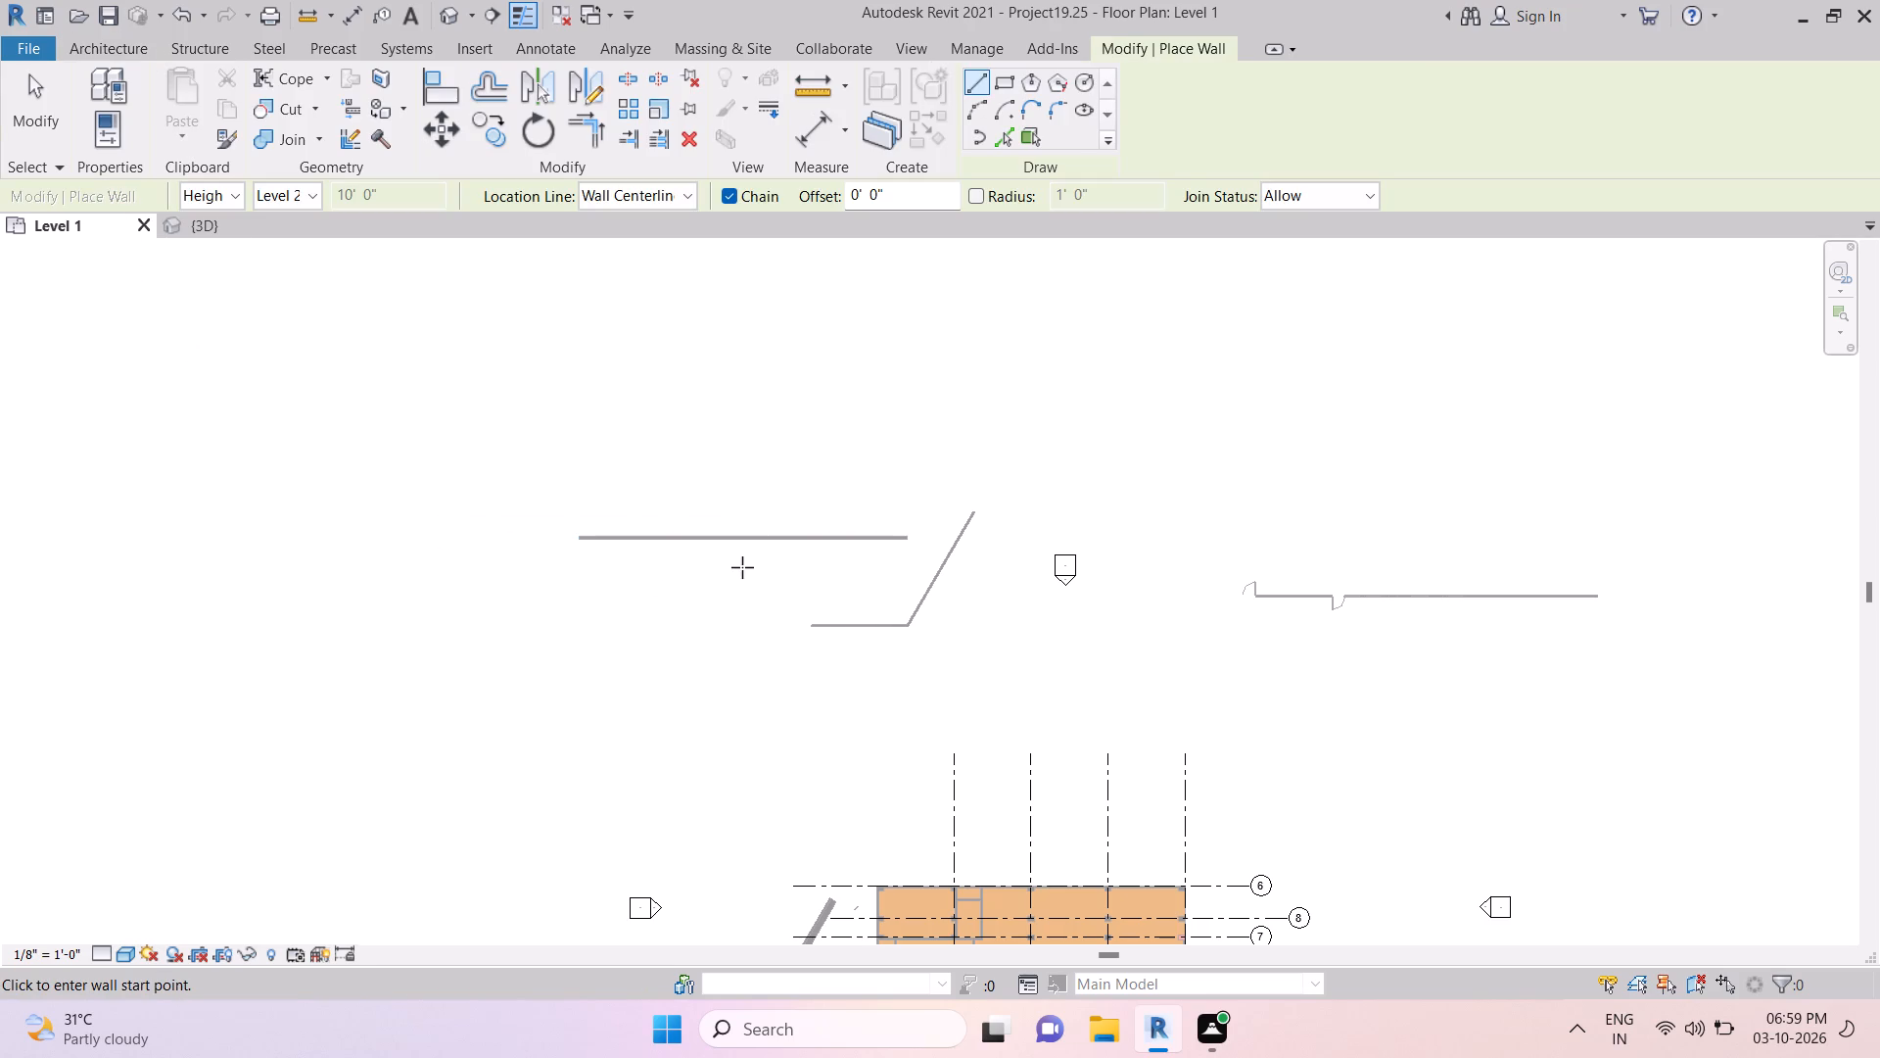
left_click(752, 542)
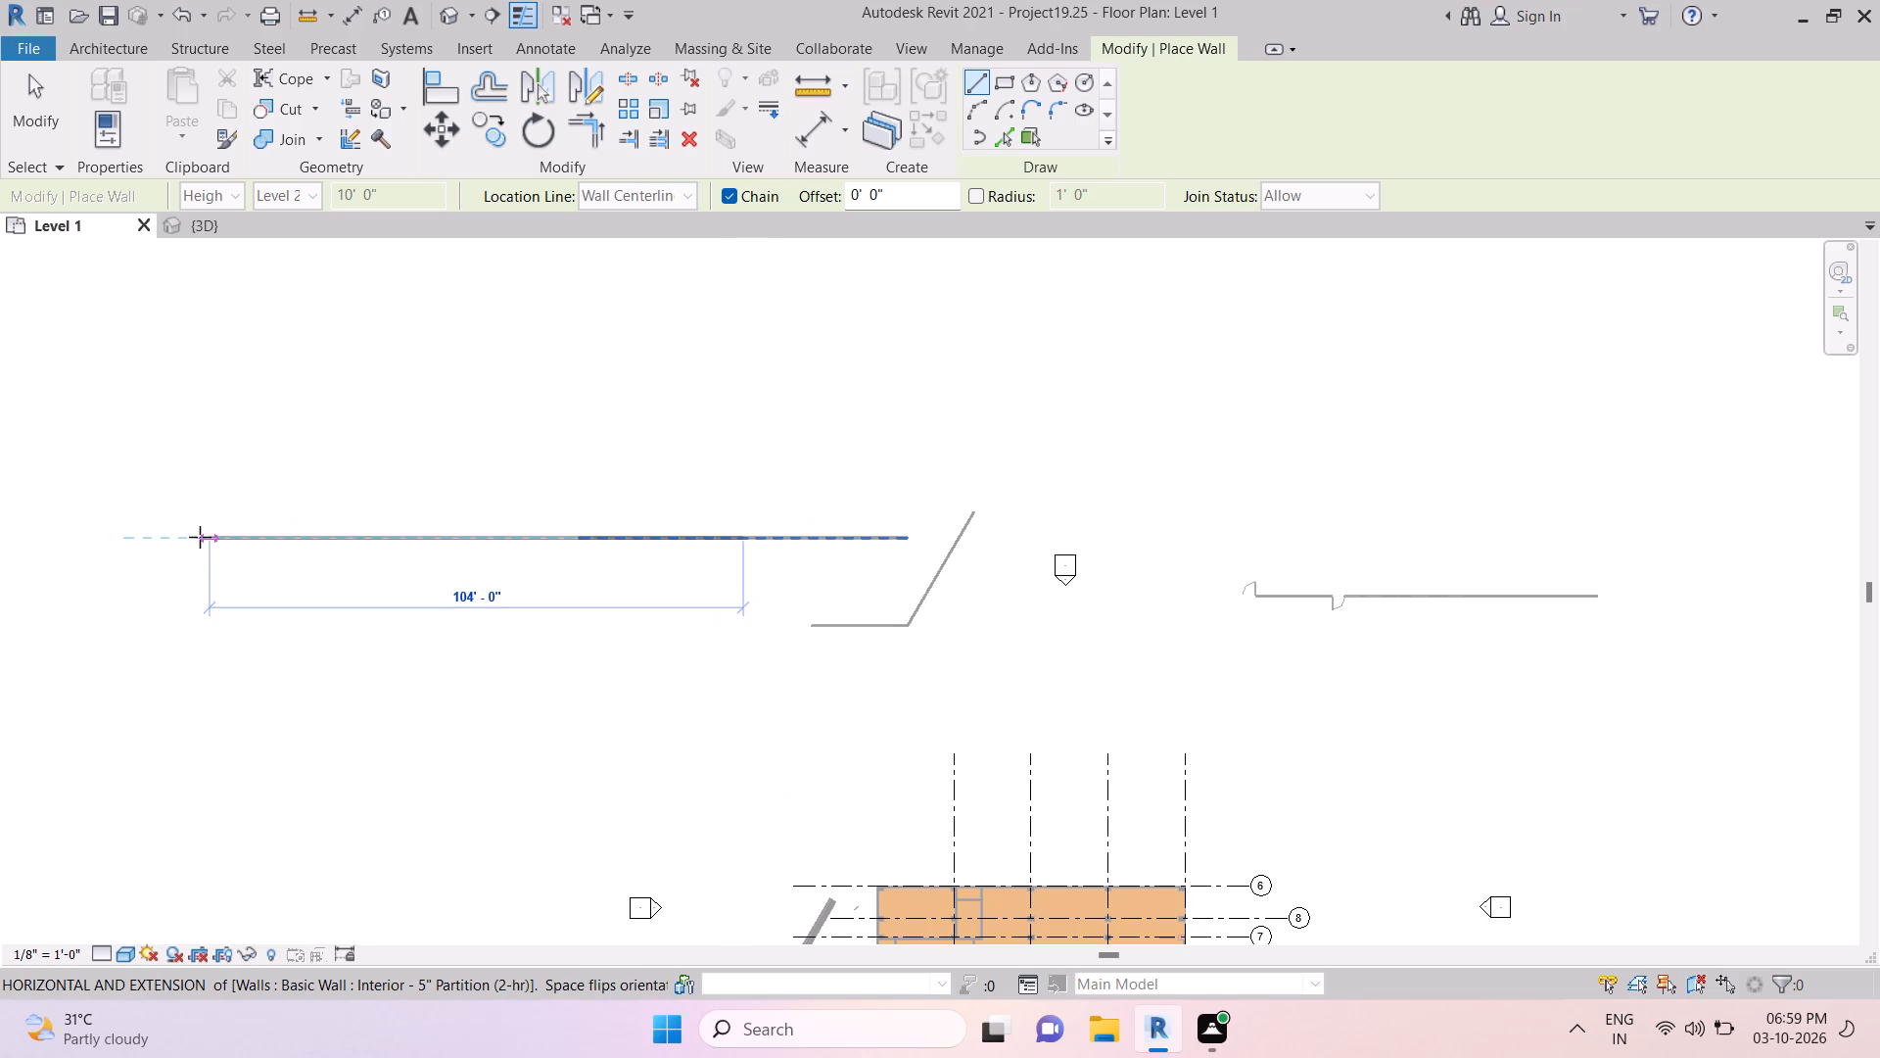
left_click(200, 537)
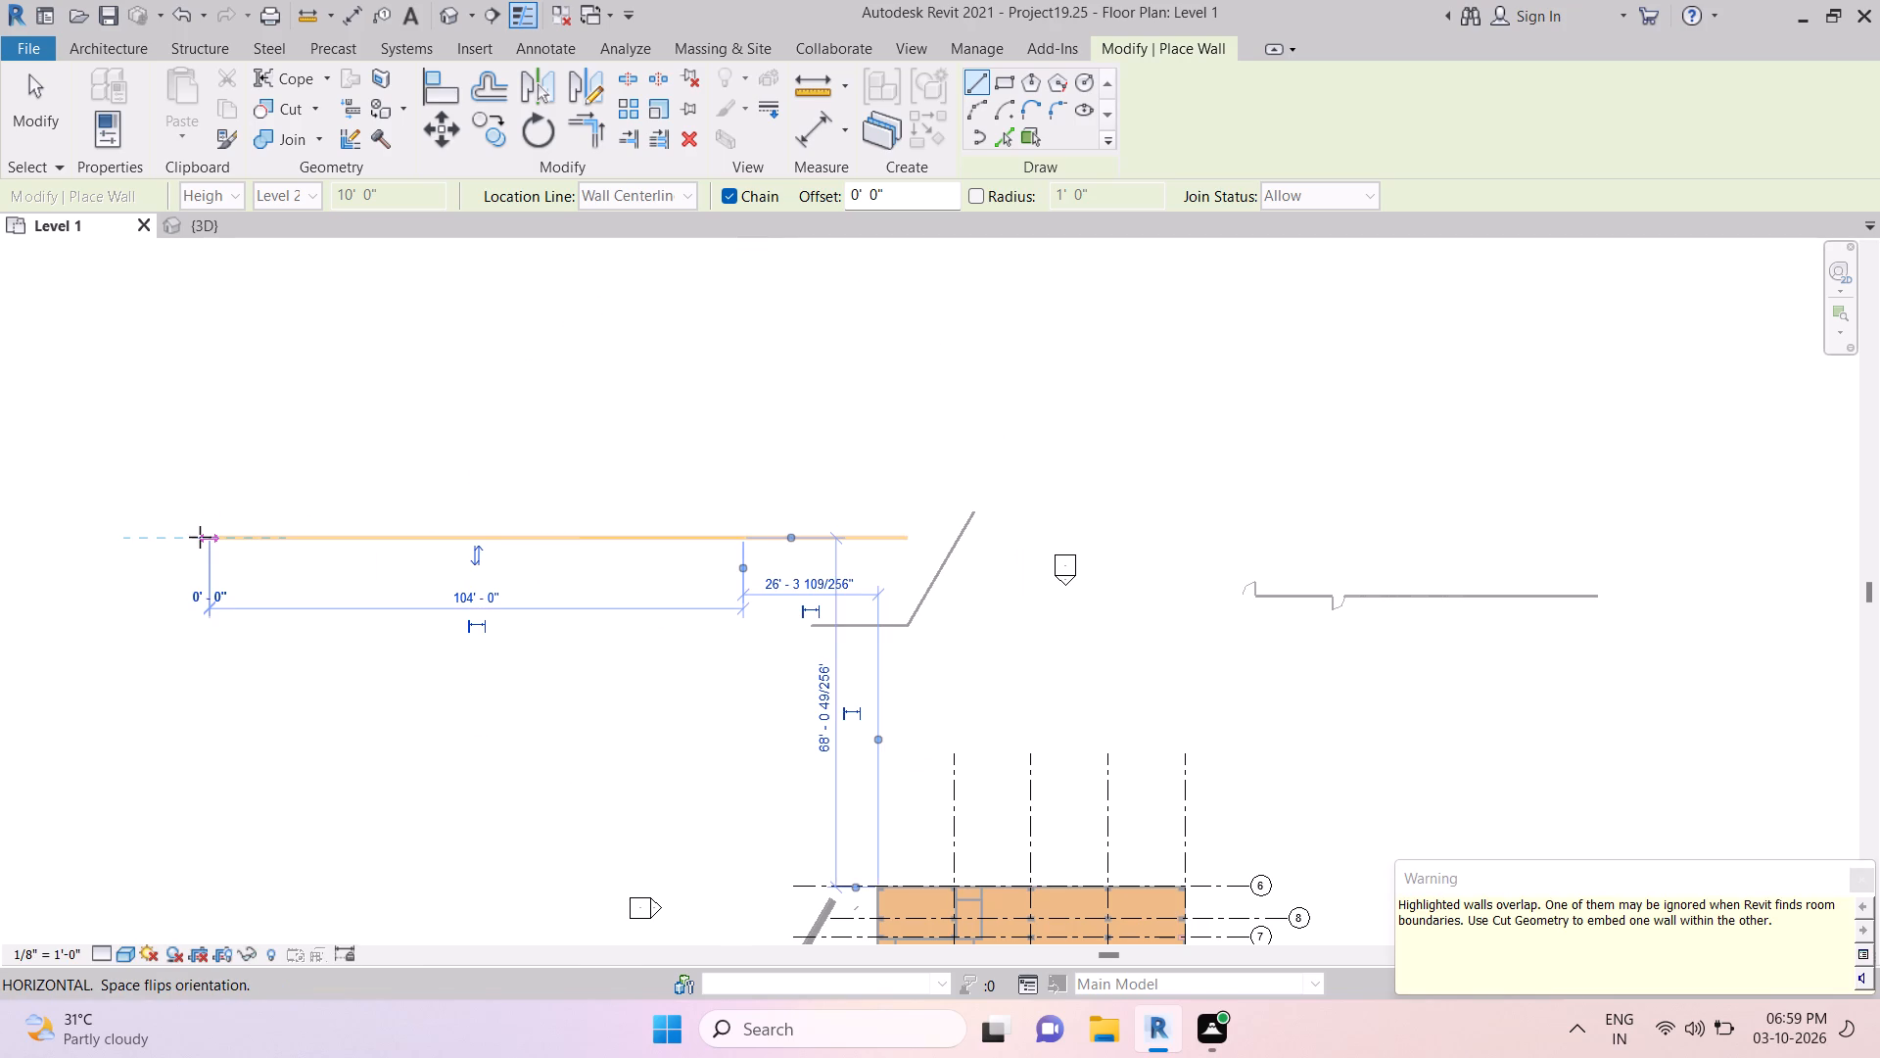
left_click_drag(205, 568, 210, 615)
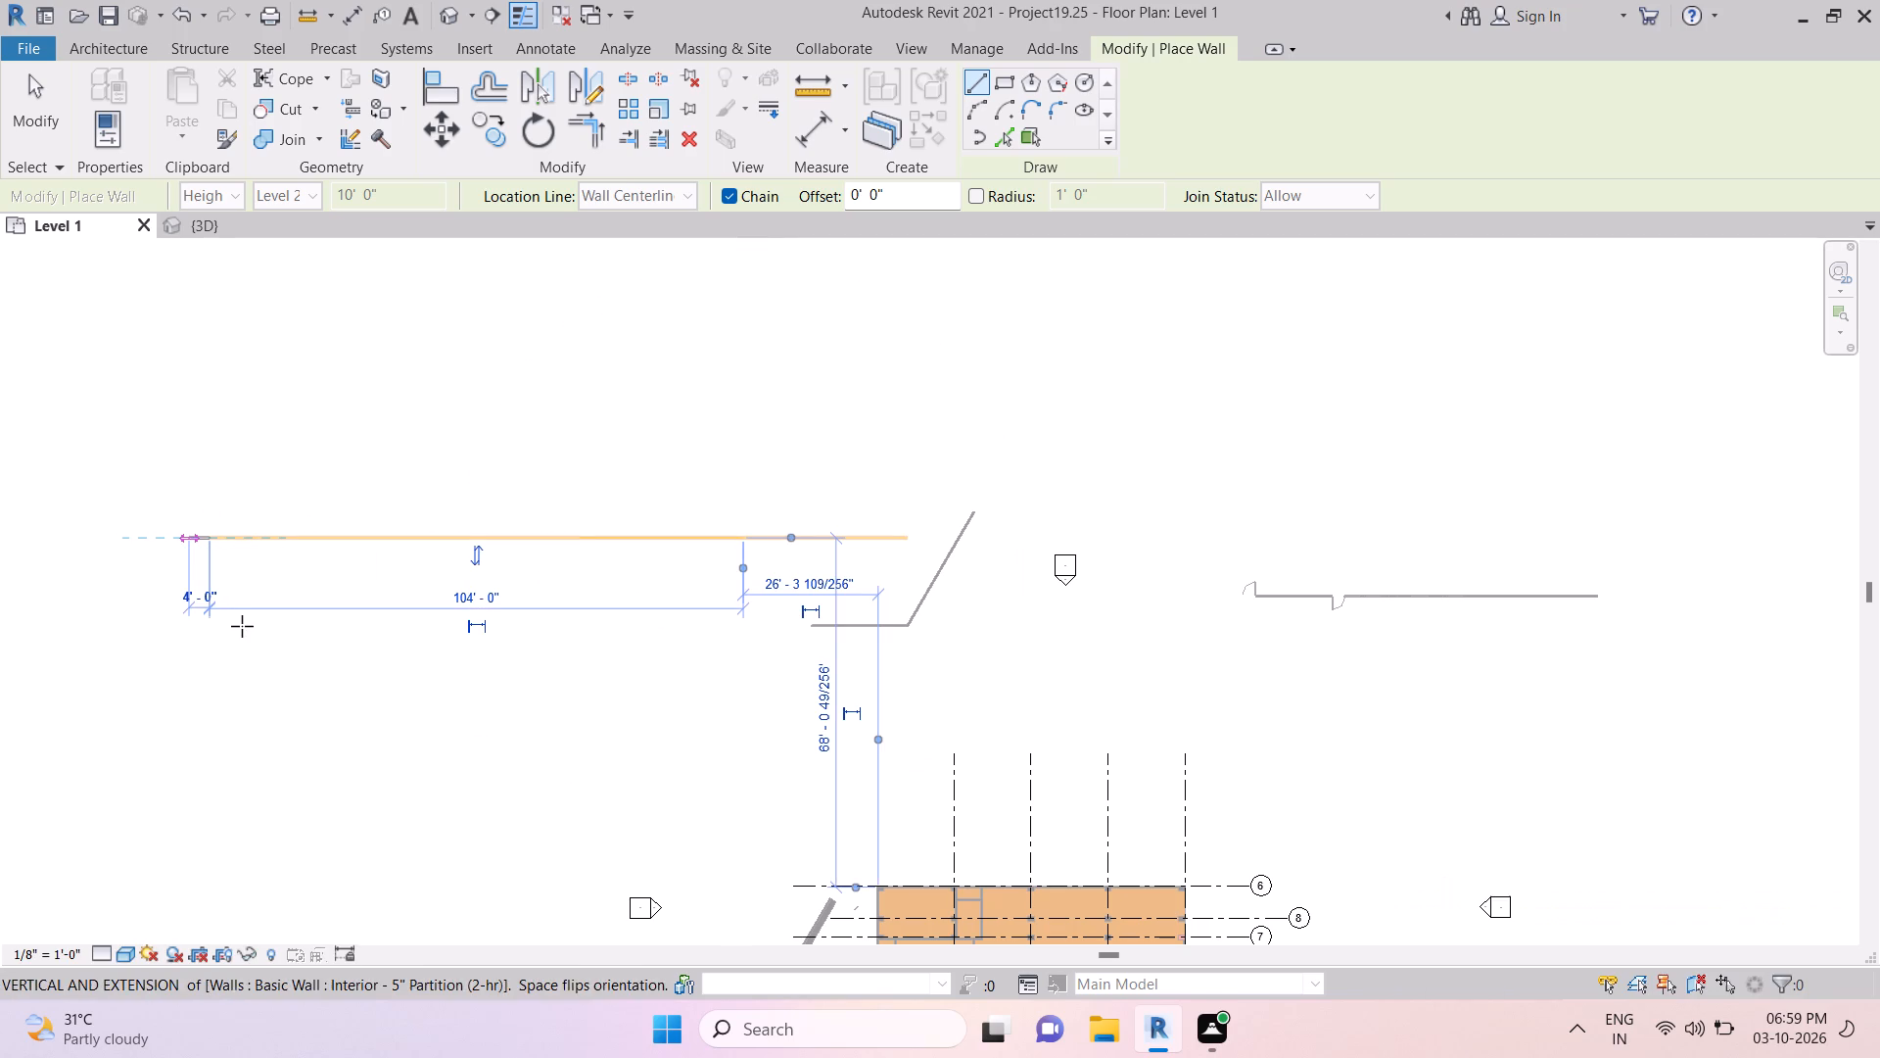
key("Return")
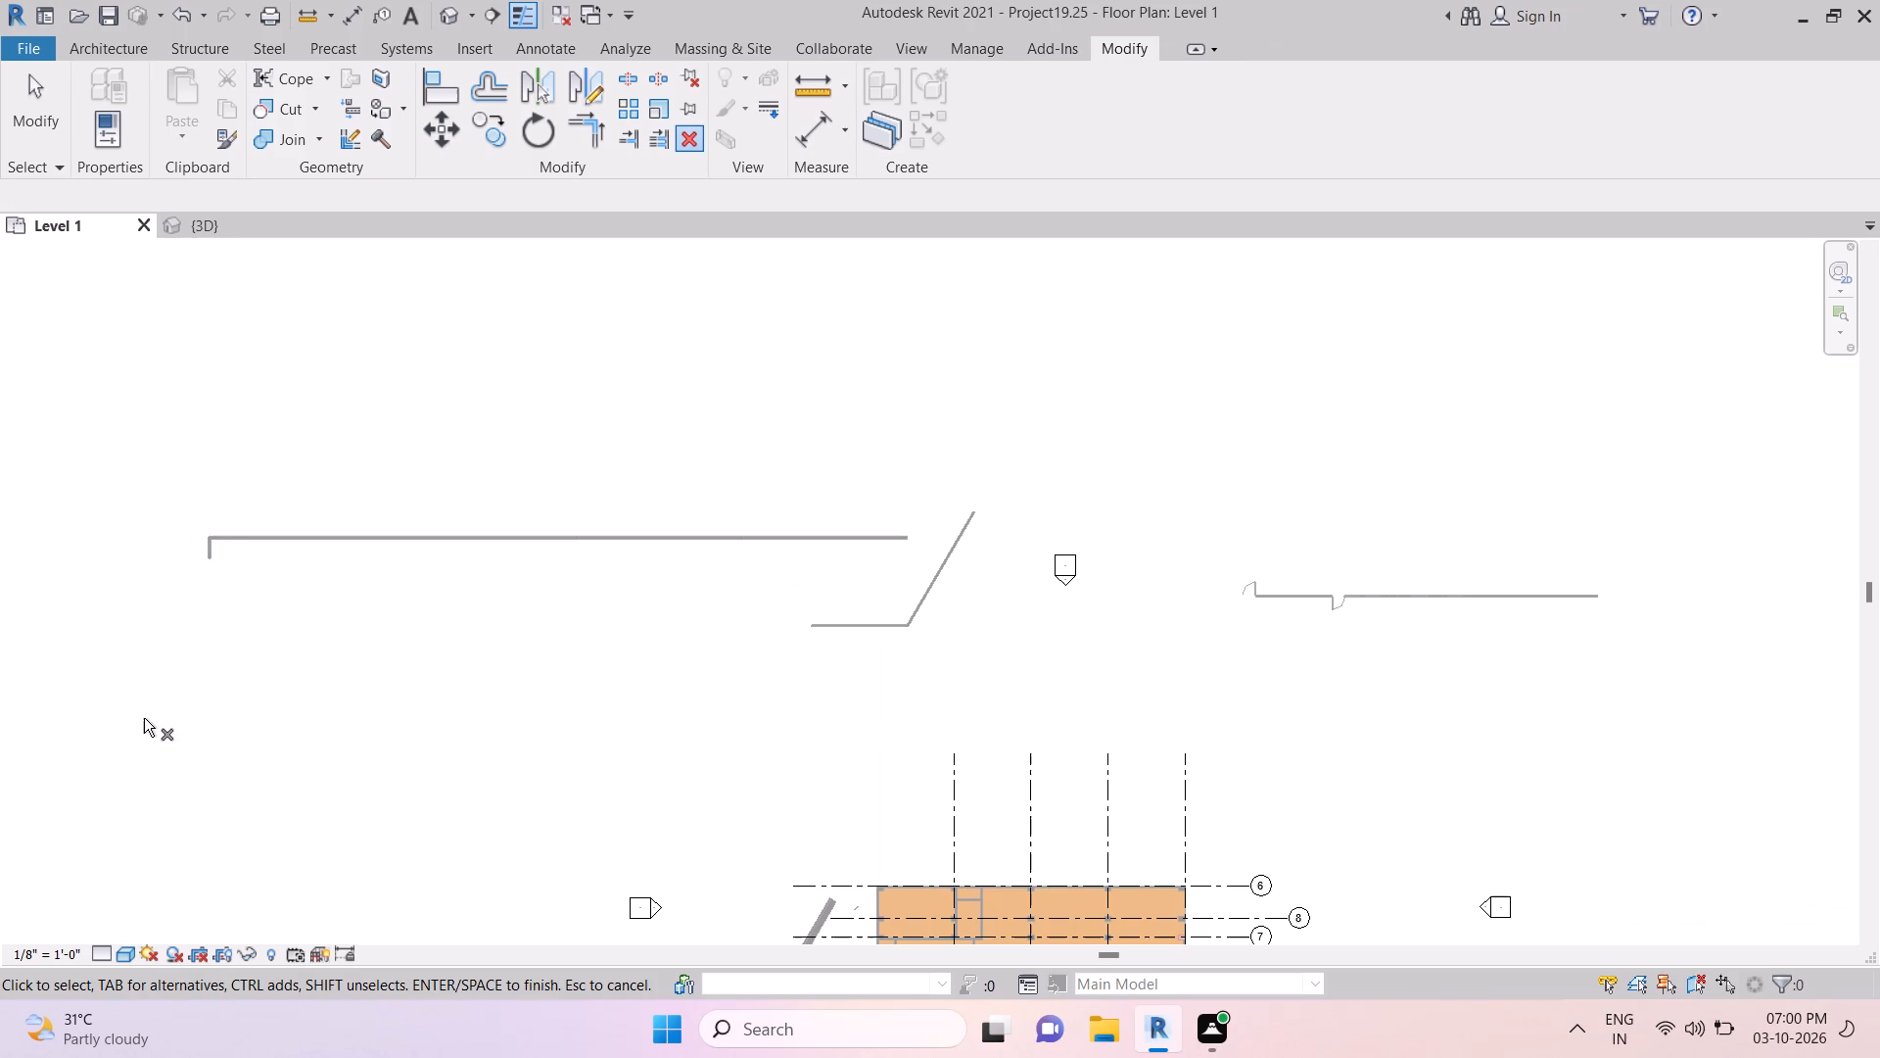
Place a door in the new long wall, 32' from its outer corner, and flip it to swing above the wall.
left_click(368, 539)
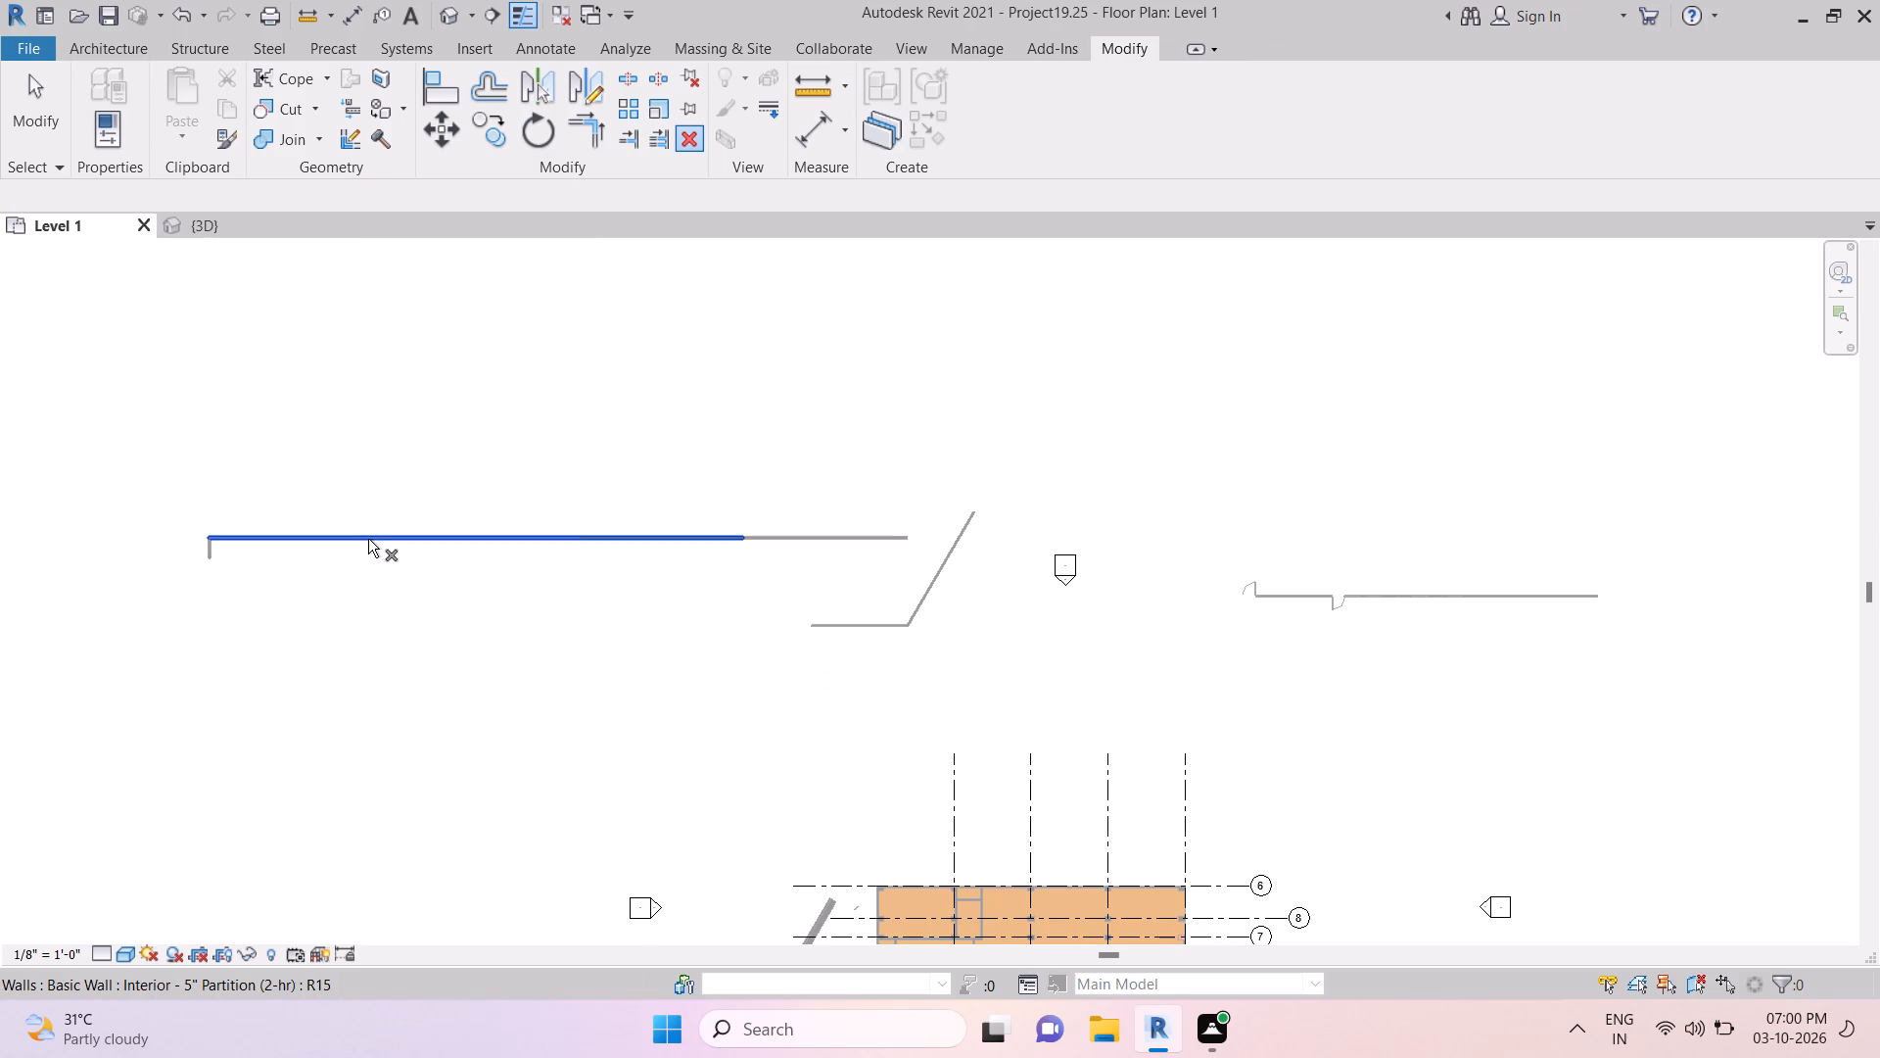
left_click(141, 44)
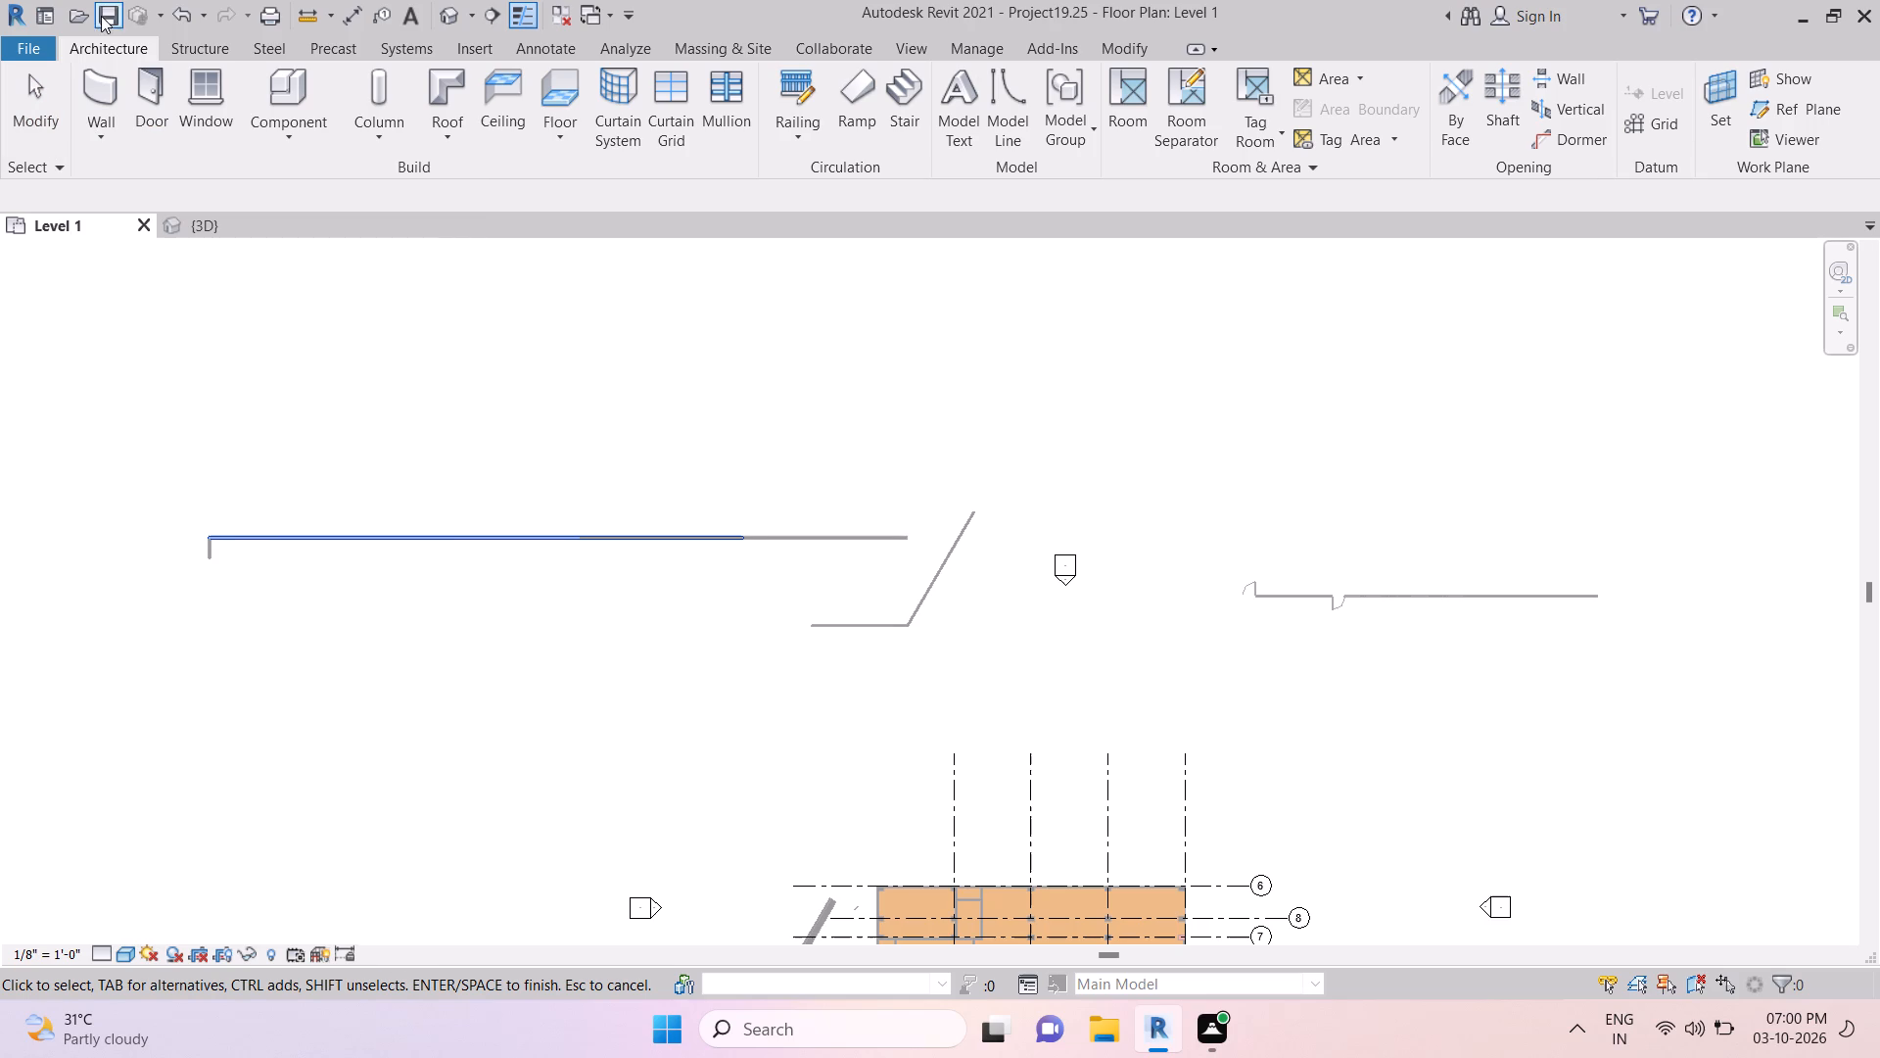
left_click(155, 107)
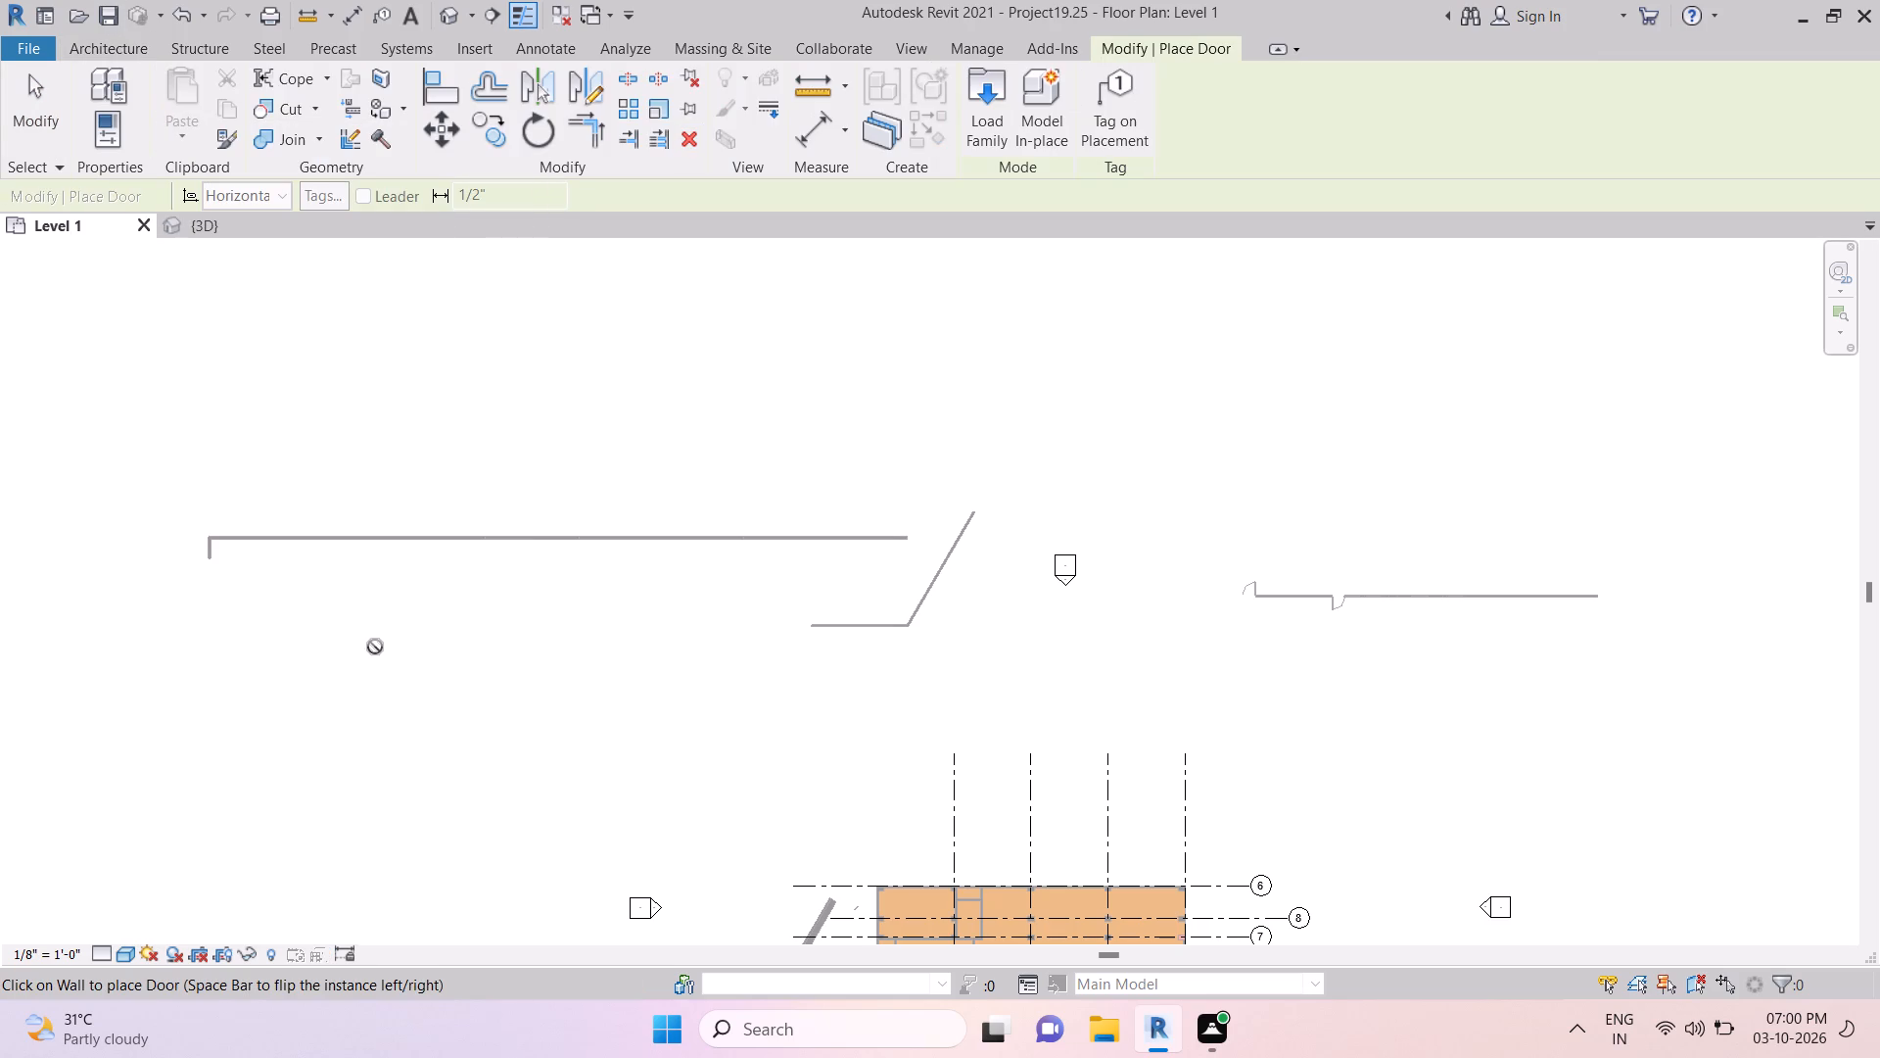
left_click(374, 548)
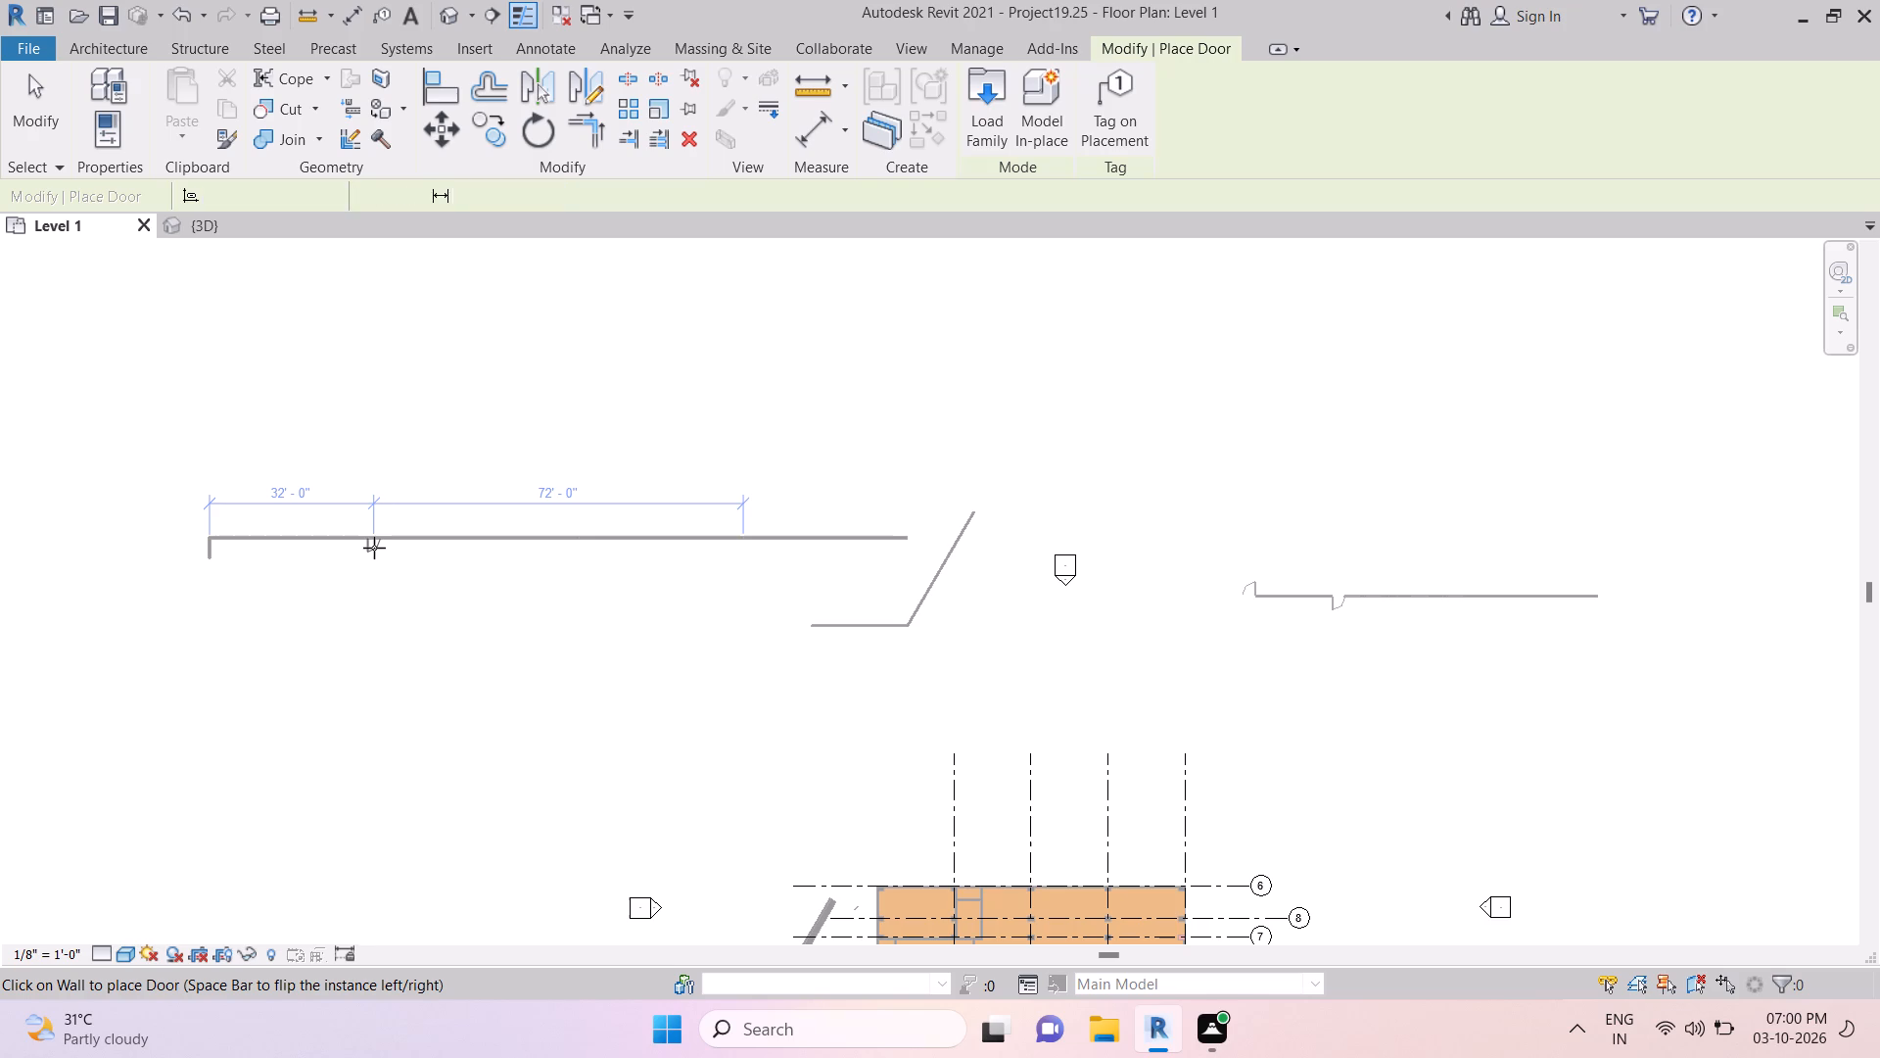
left_click(376, 545)
left_click(376, 545)
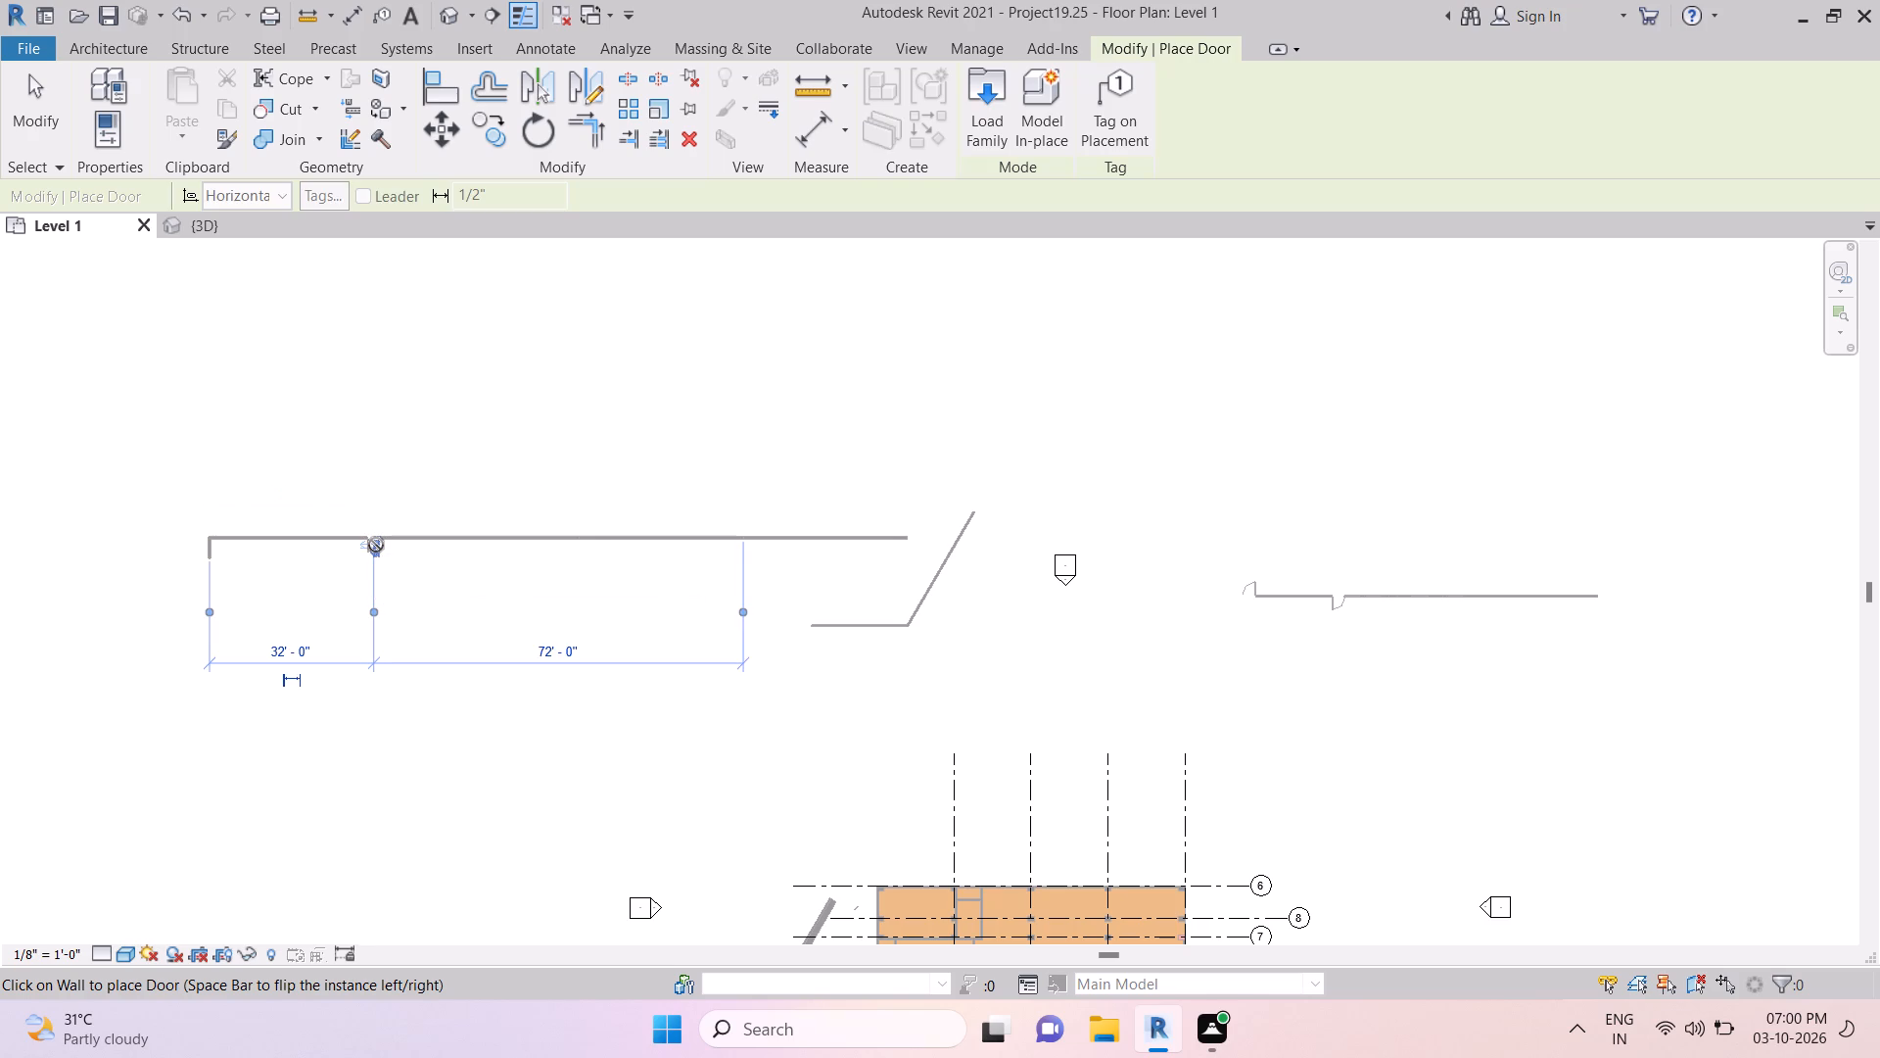
left_click(376, 545)
key("Return")
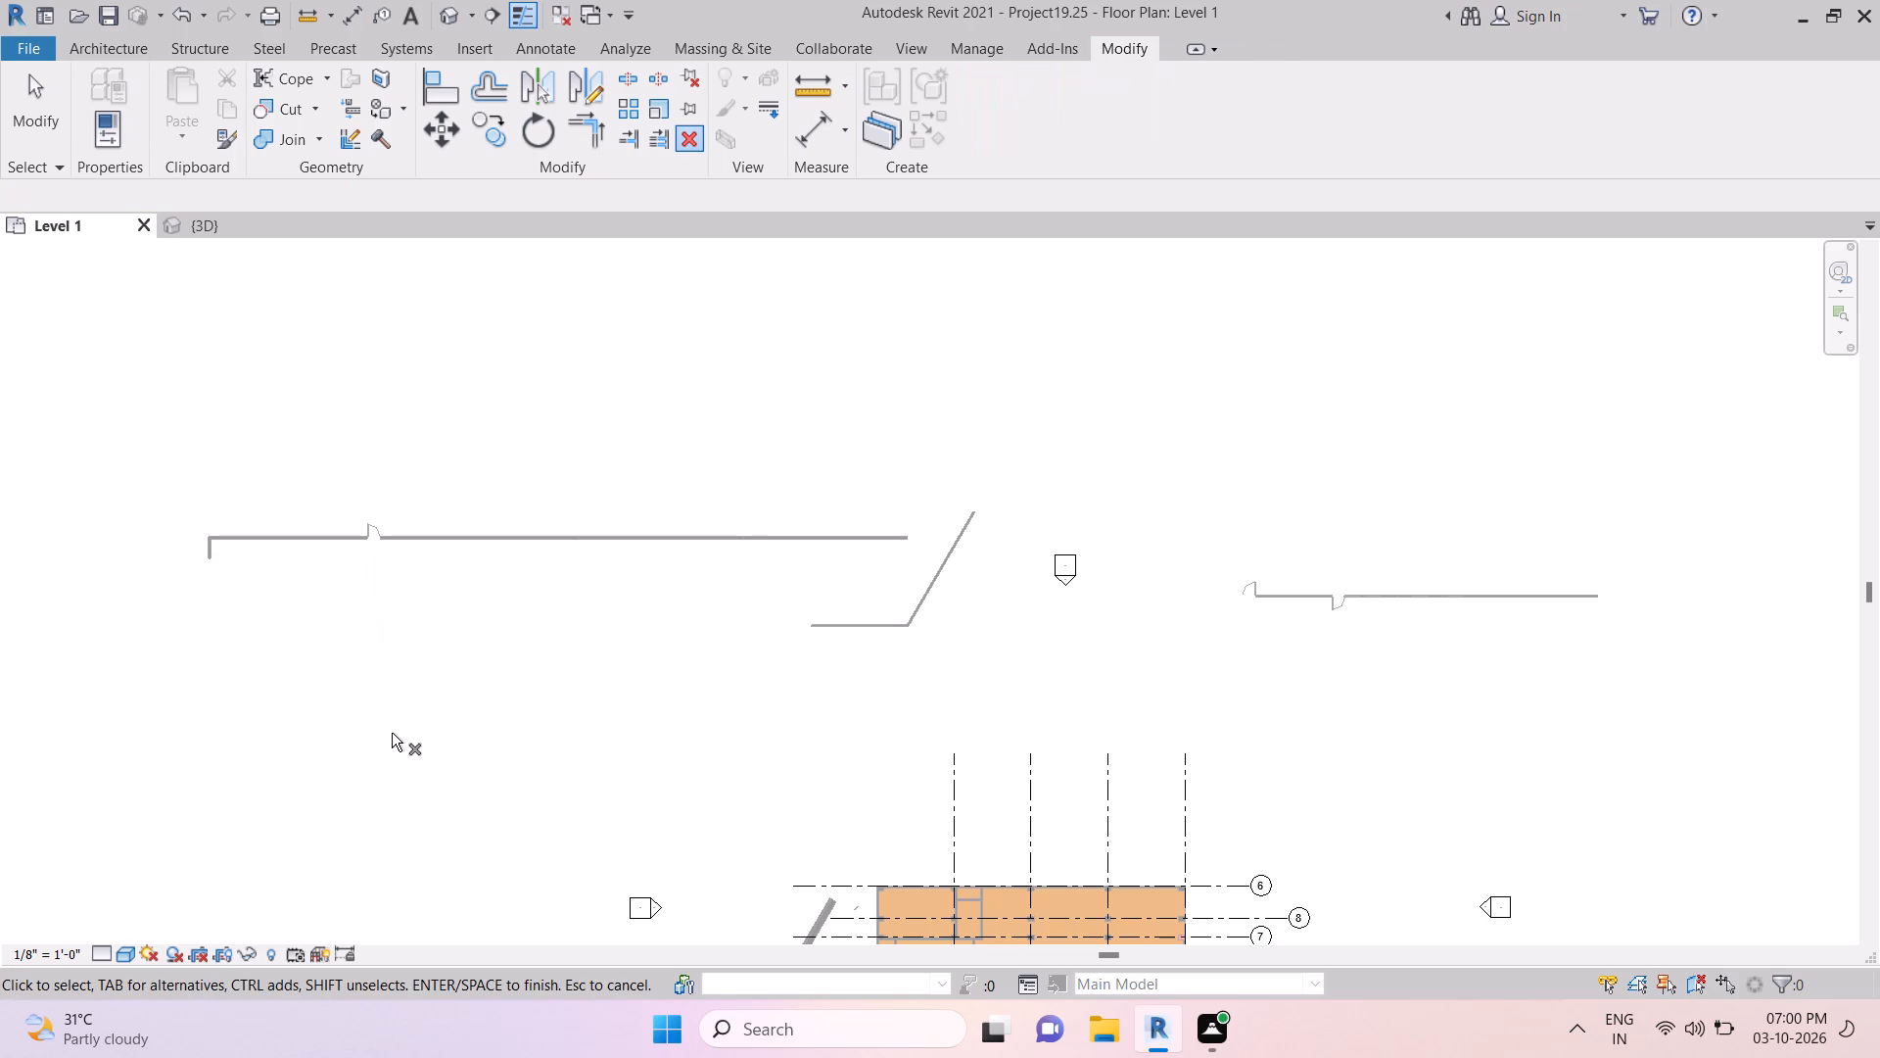
left_click(392, 733)
Place a second door in the same wall, farther from the outer corner than the first and swinging above the wall.
left_click(98, 39)
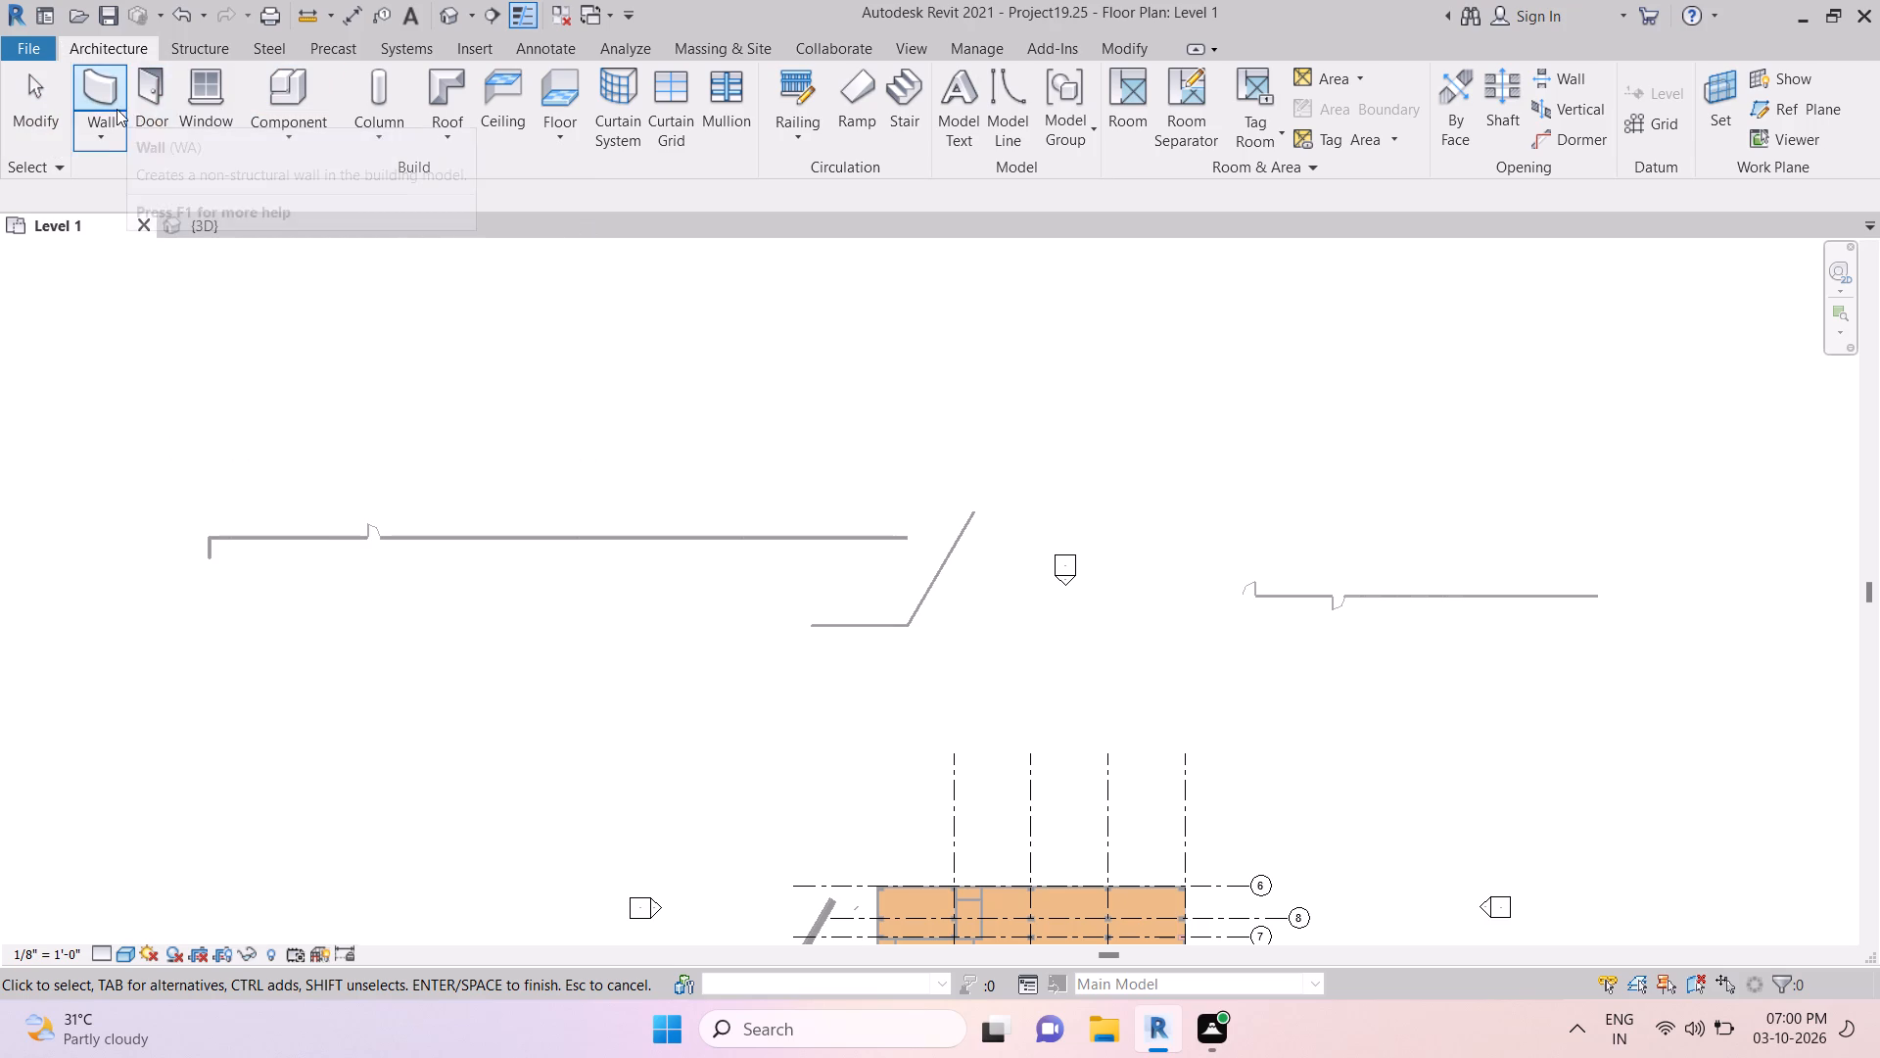
left_click(150, 100)
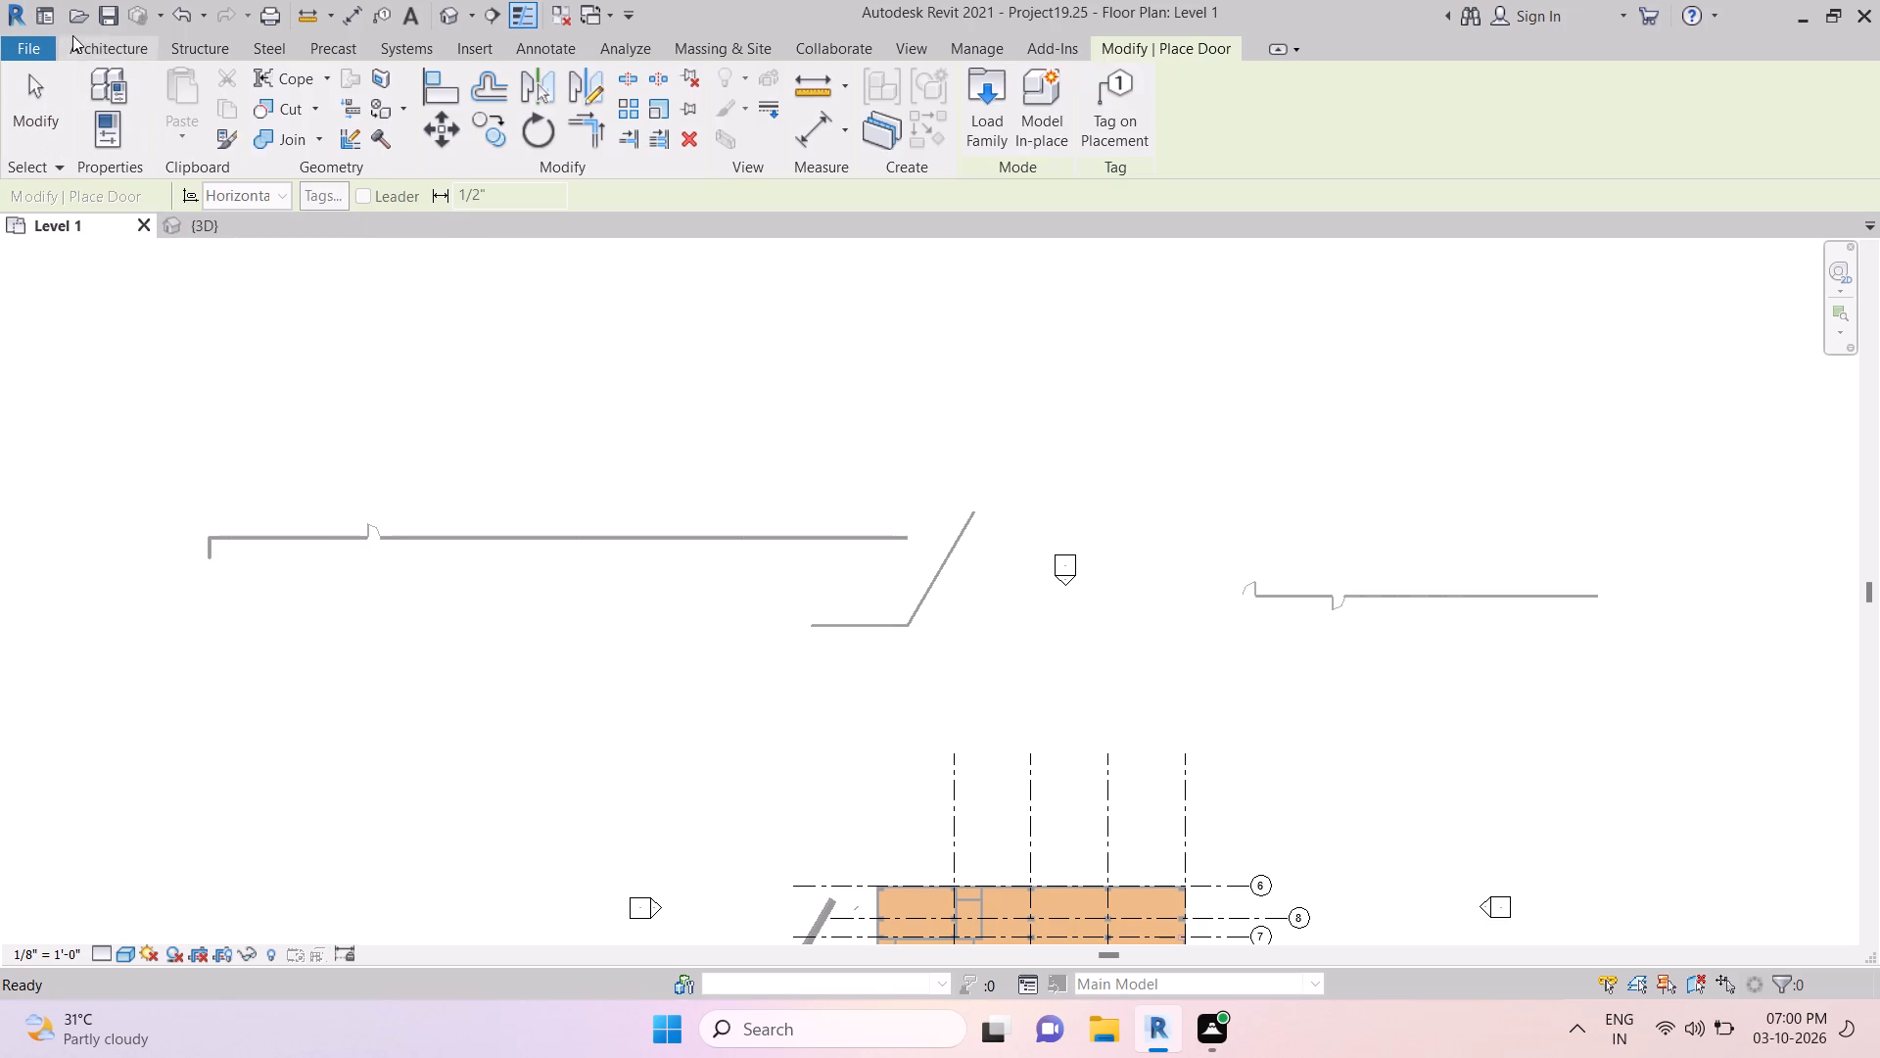
left_click(105, 41)
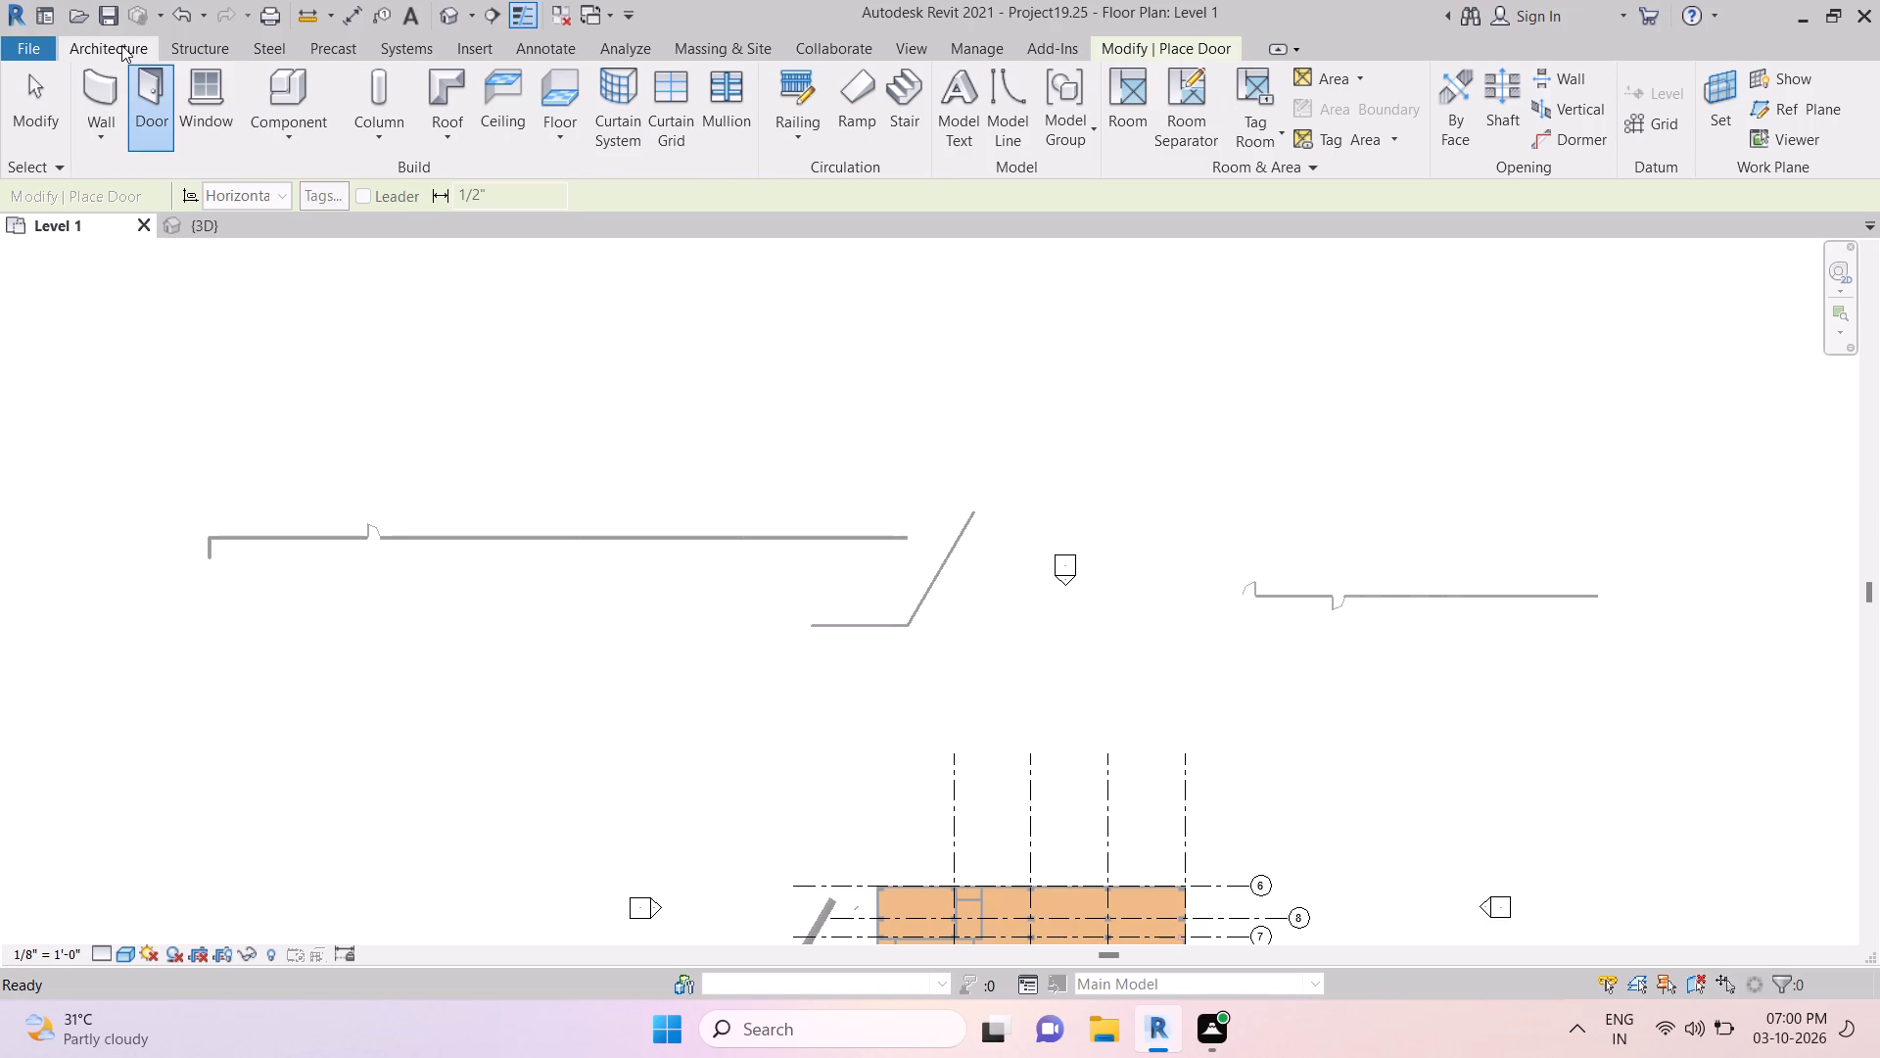
left_click(505, 454)
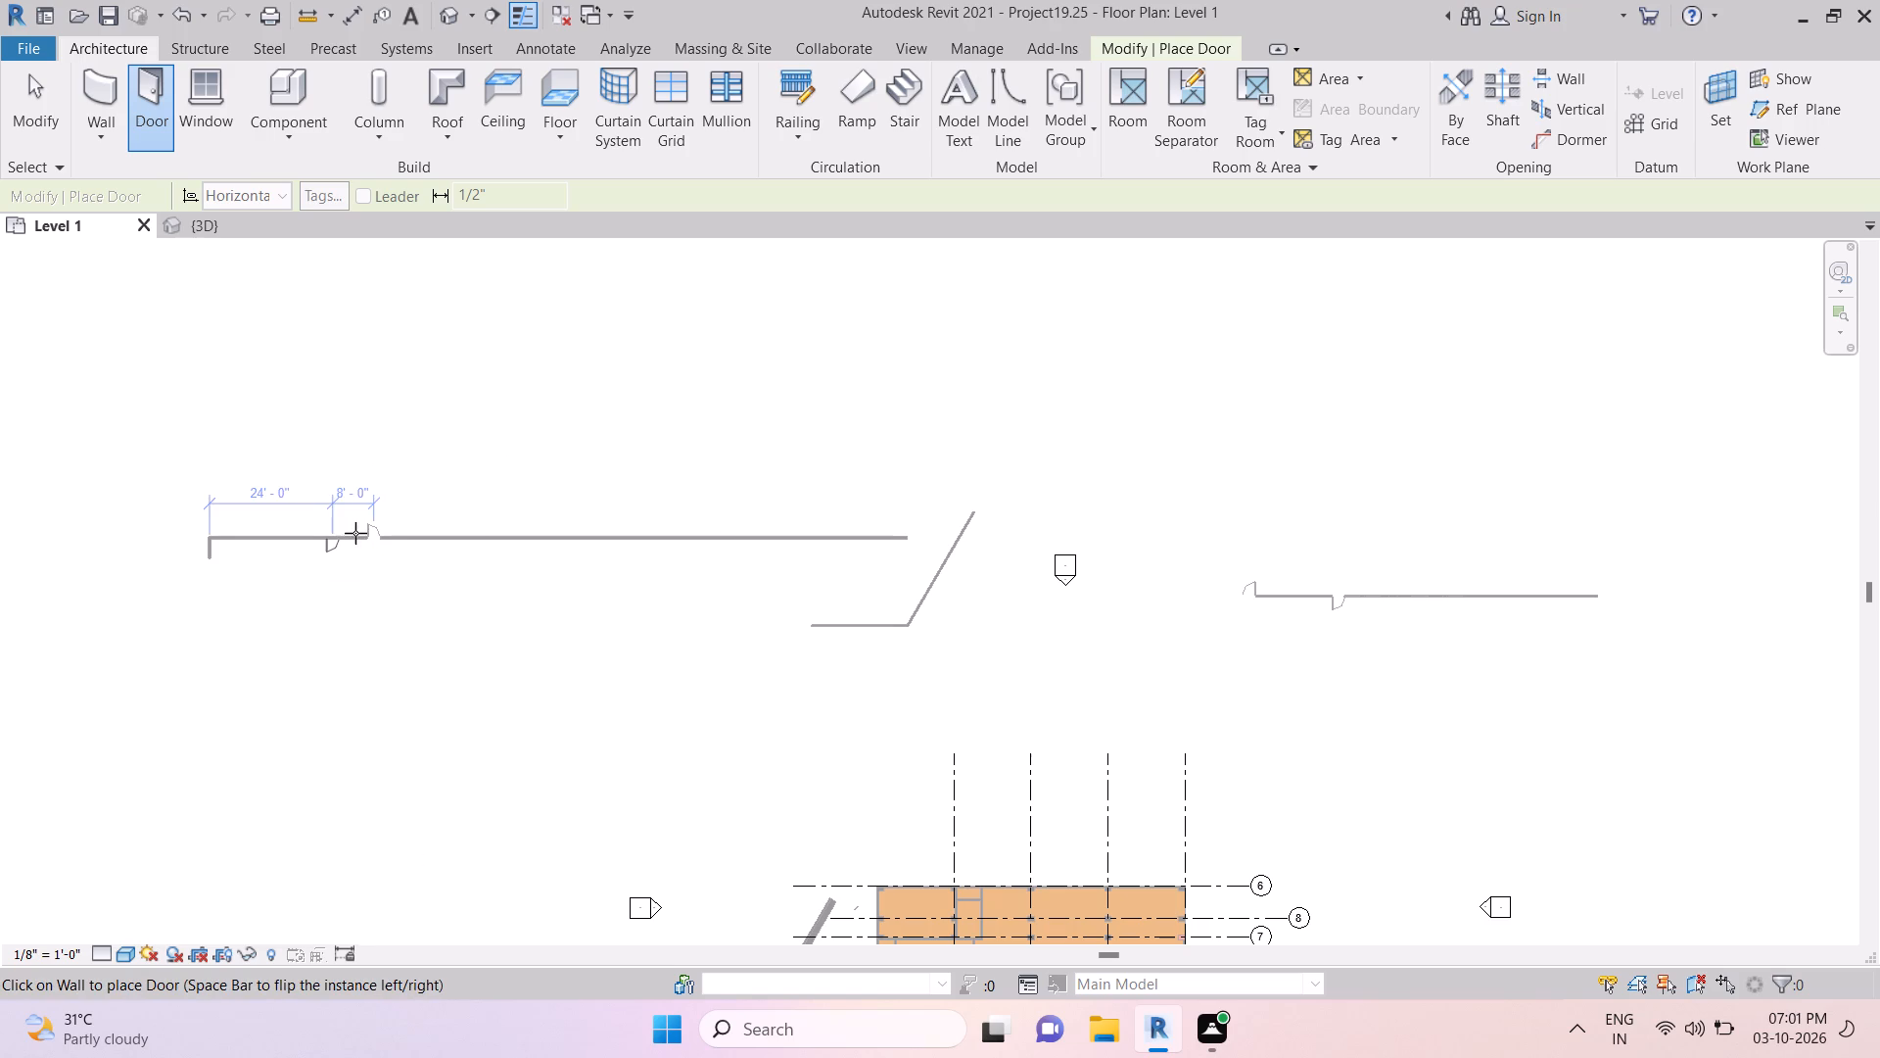
left_click(505, 423)
left_click(475, 532)
left_click(532, 424)
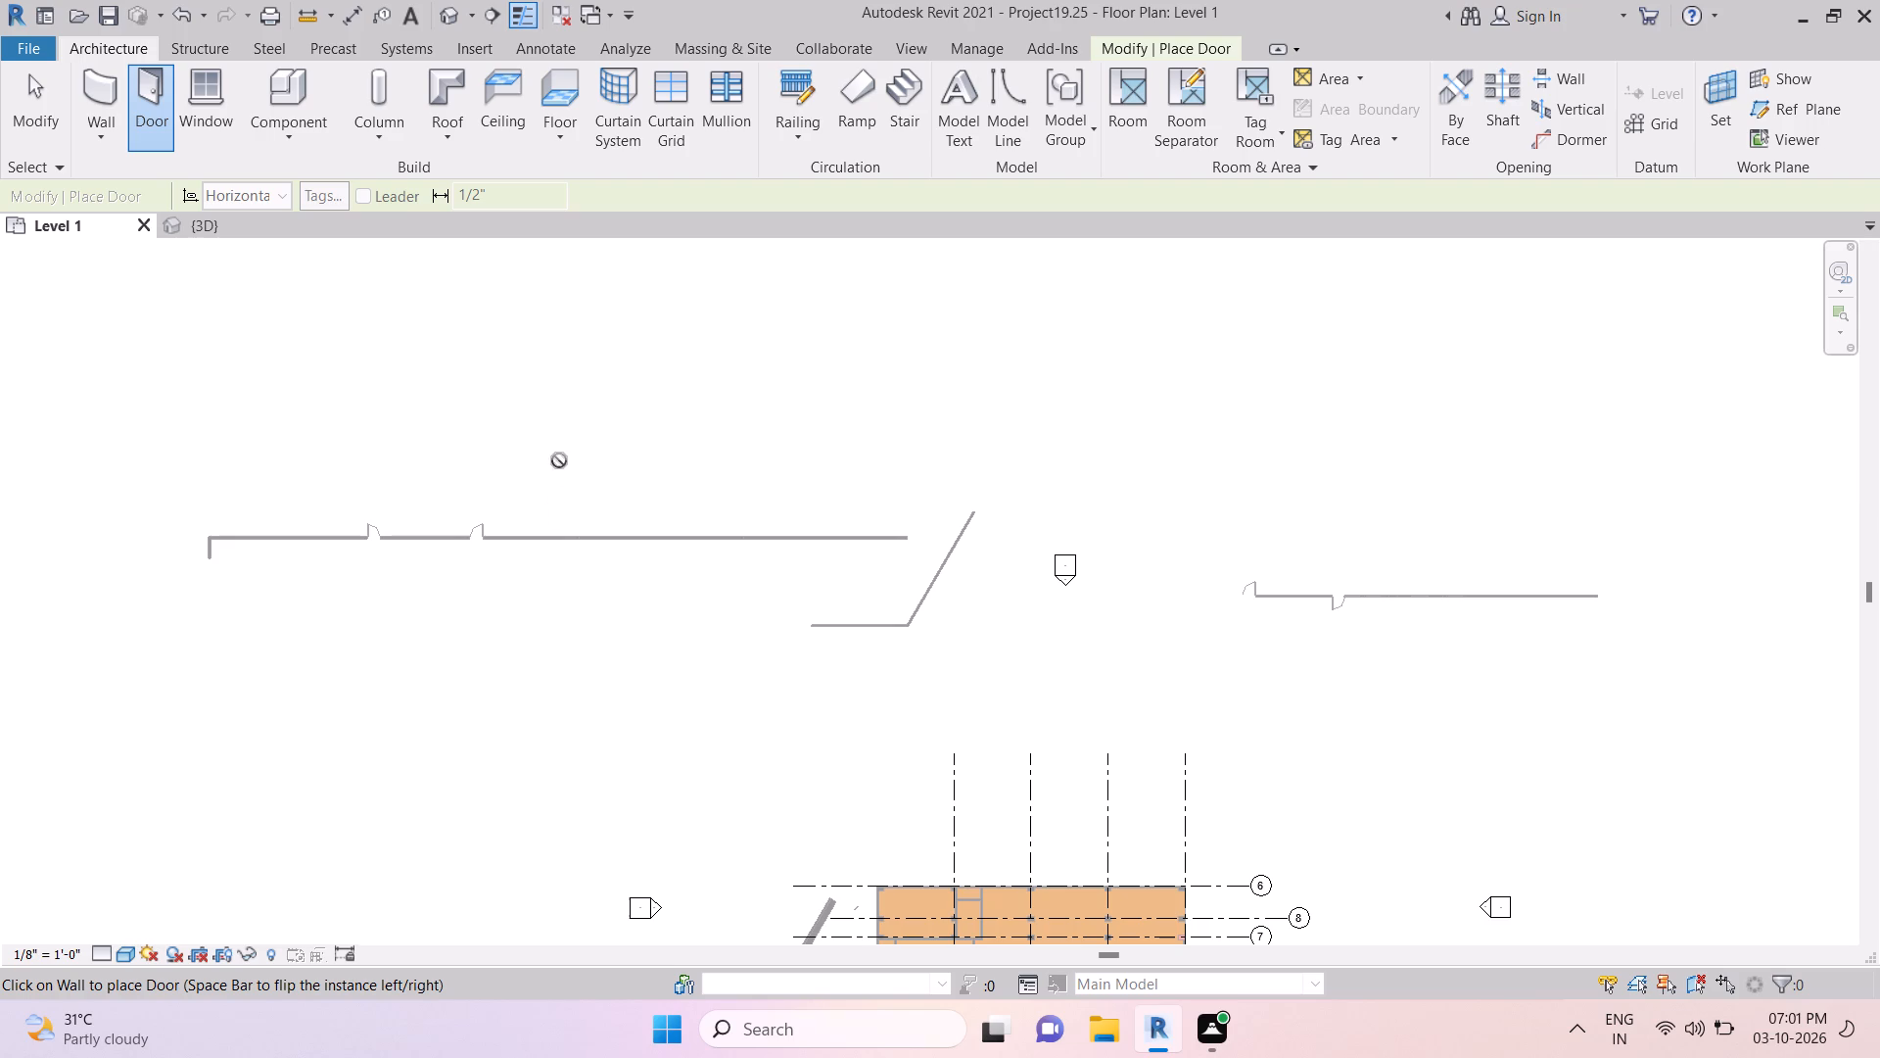
Place two windows in the same wall, 28' and 24' beyond the second door.
left_click(221, 109)
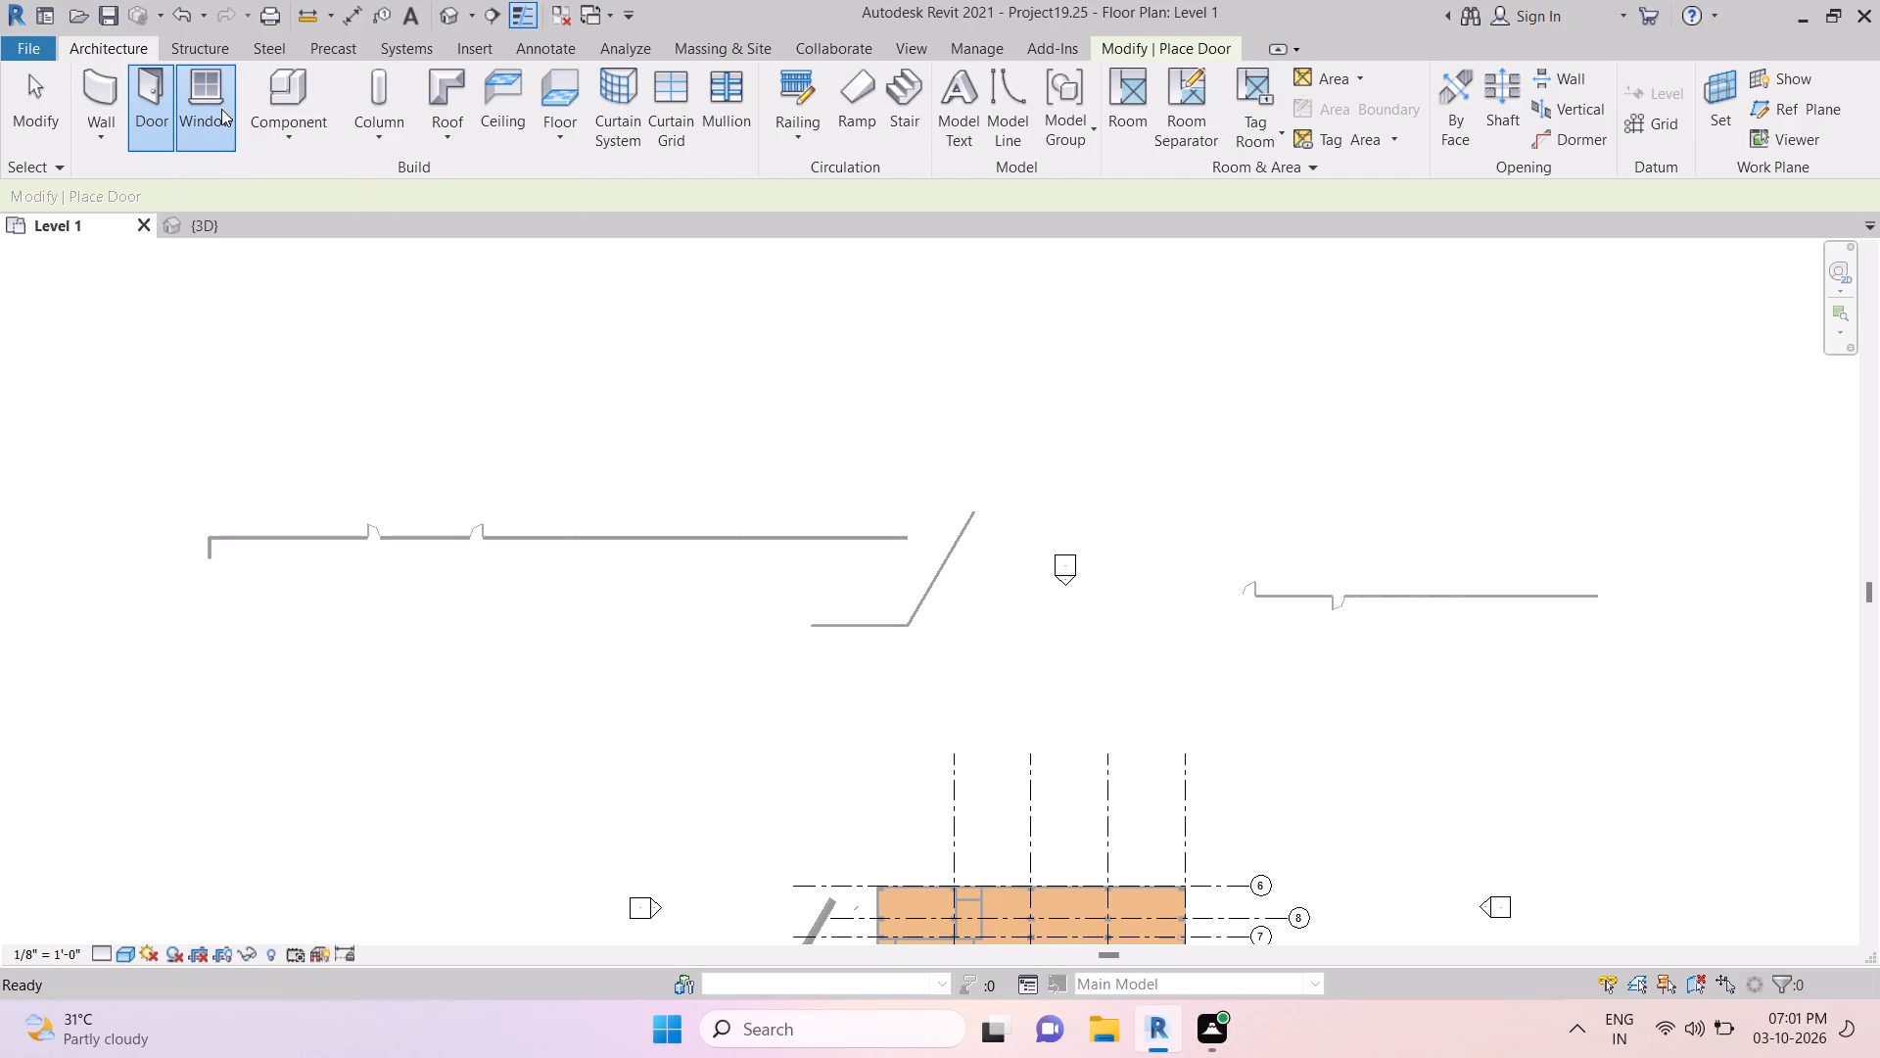
left_click(626, 541)
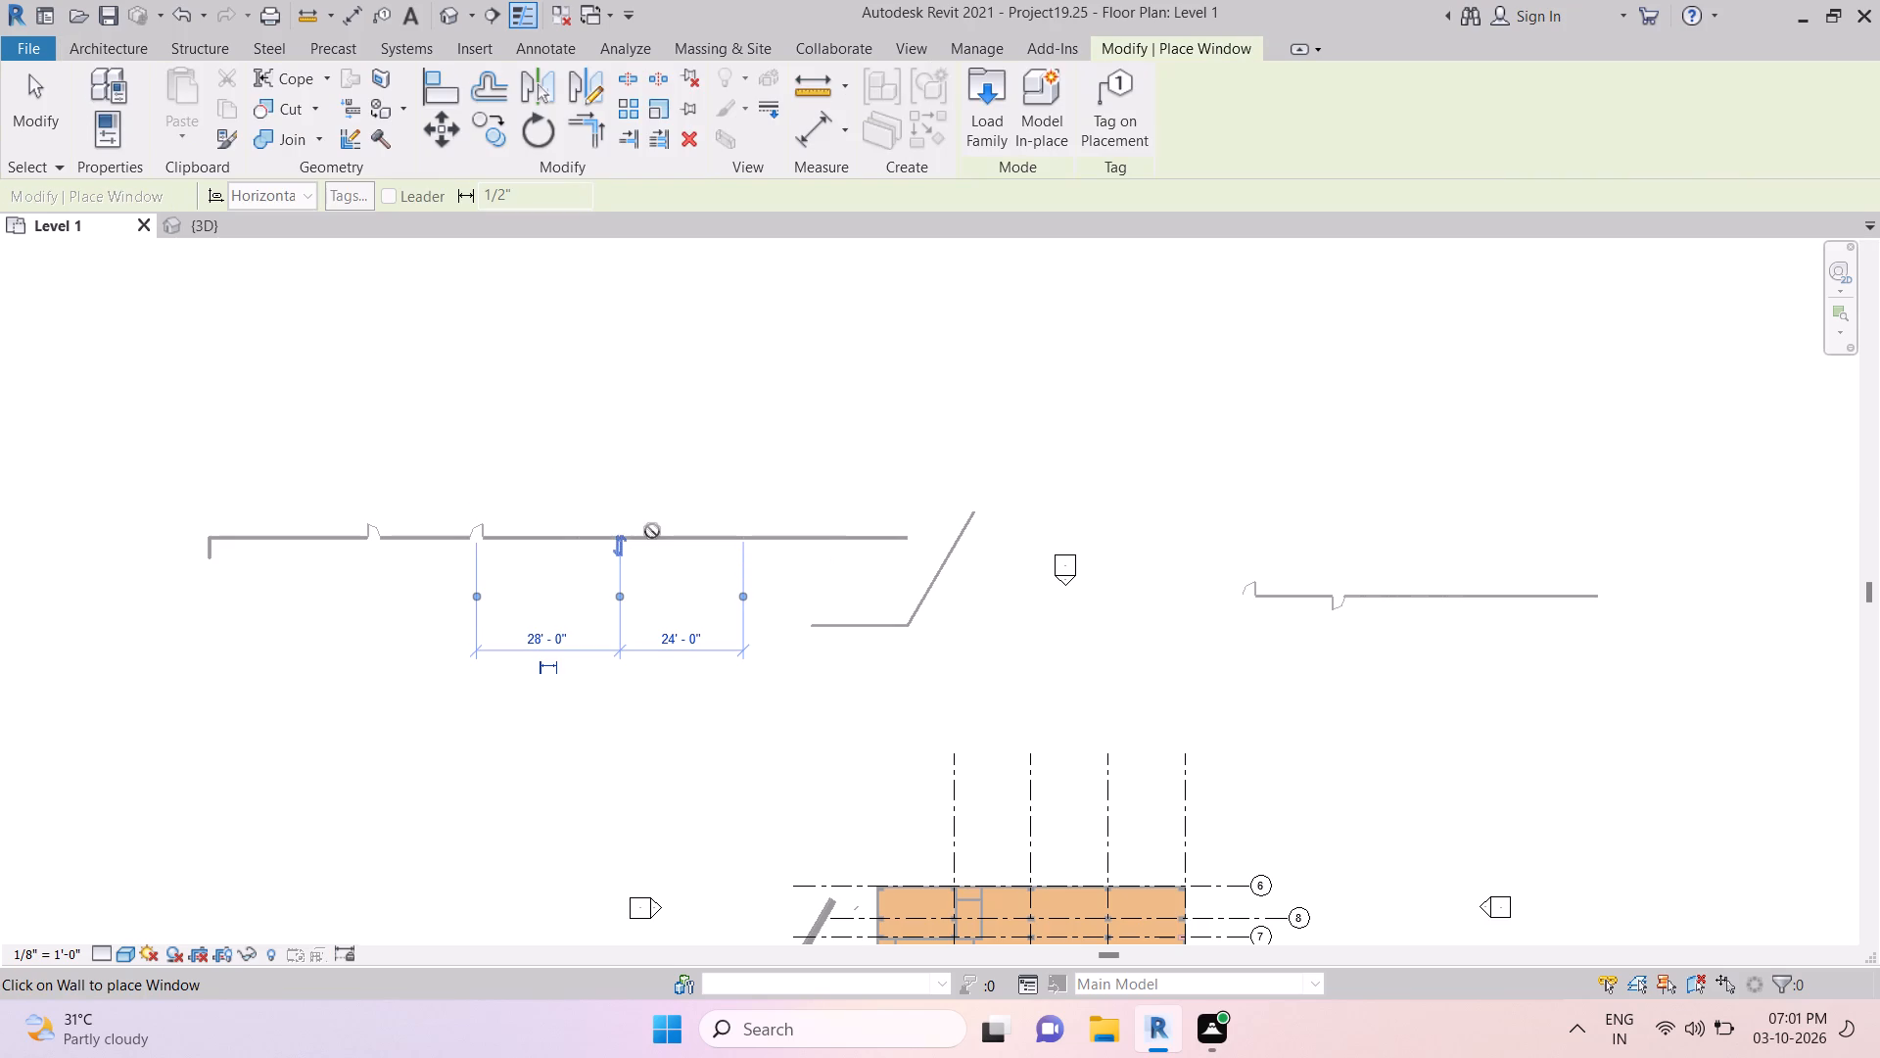
left_click(605, 543)
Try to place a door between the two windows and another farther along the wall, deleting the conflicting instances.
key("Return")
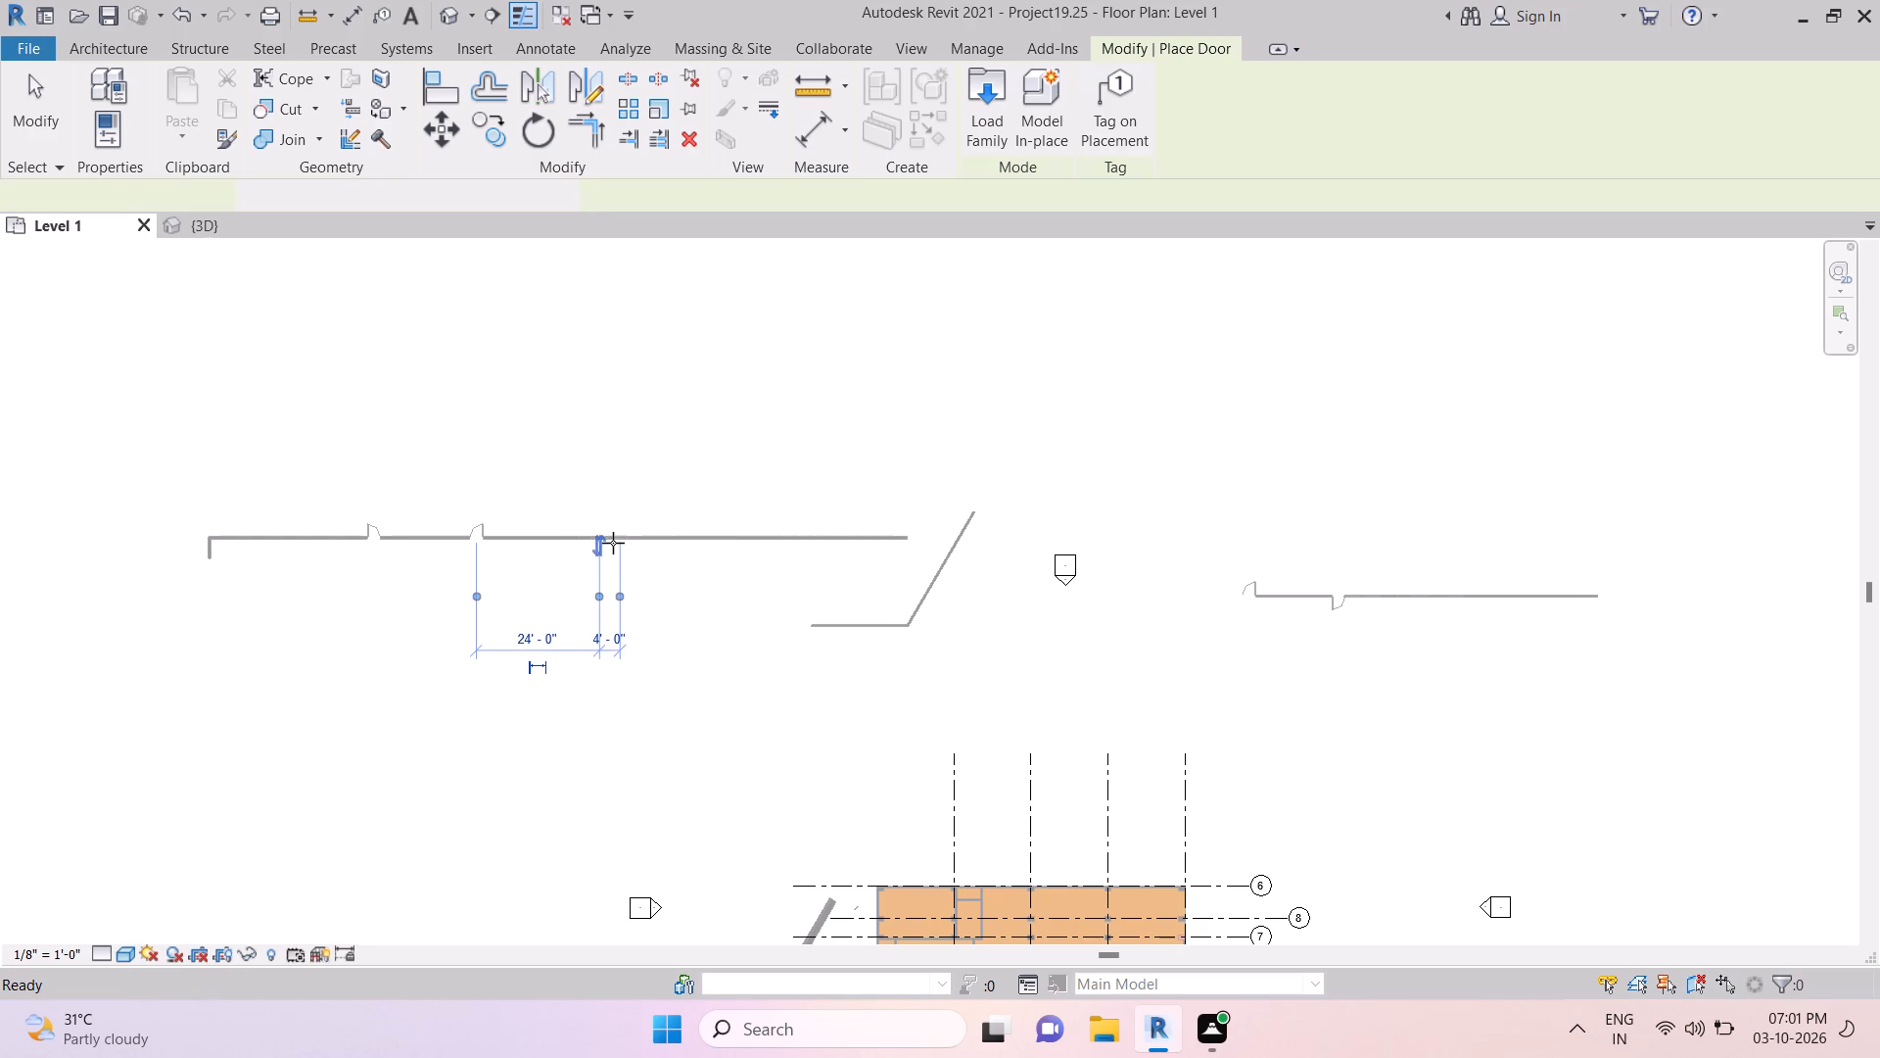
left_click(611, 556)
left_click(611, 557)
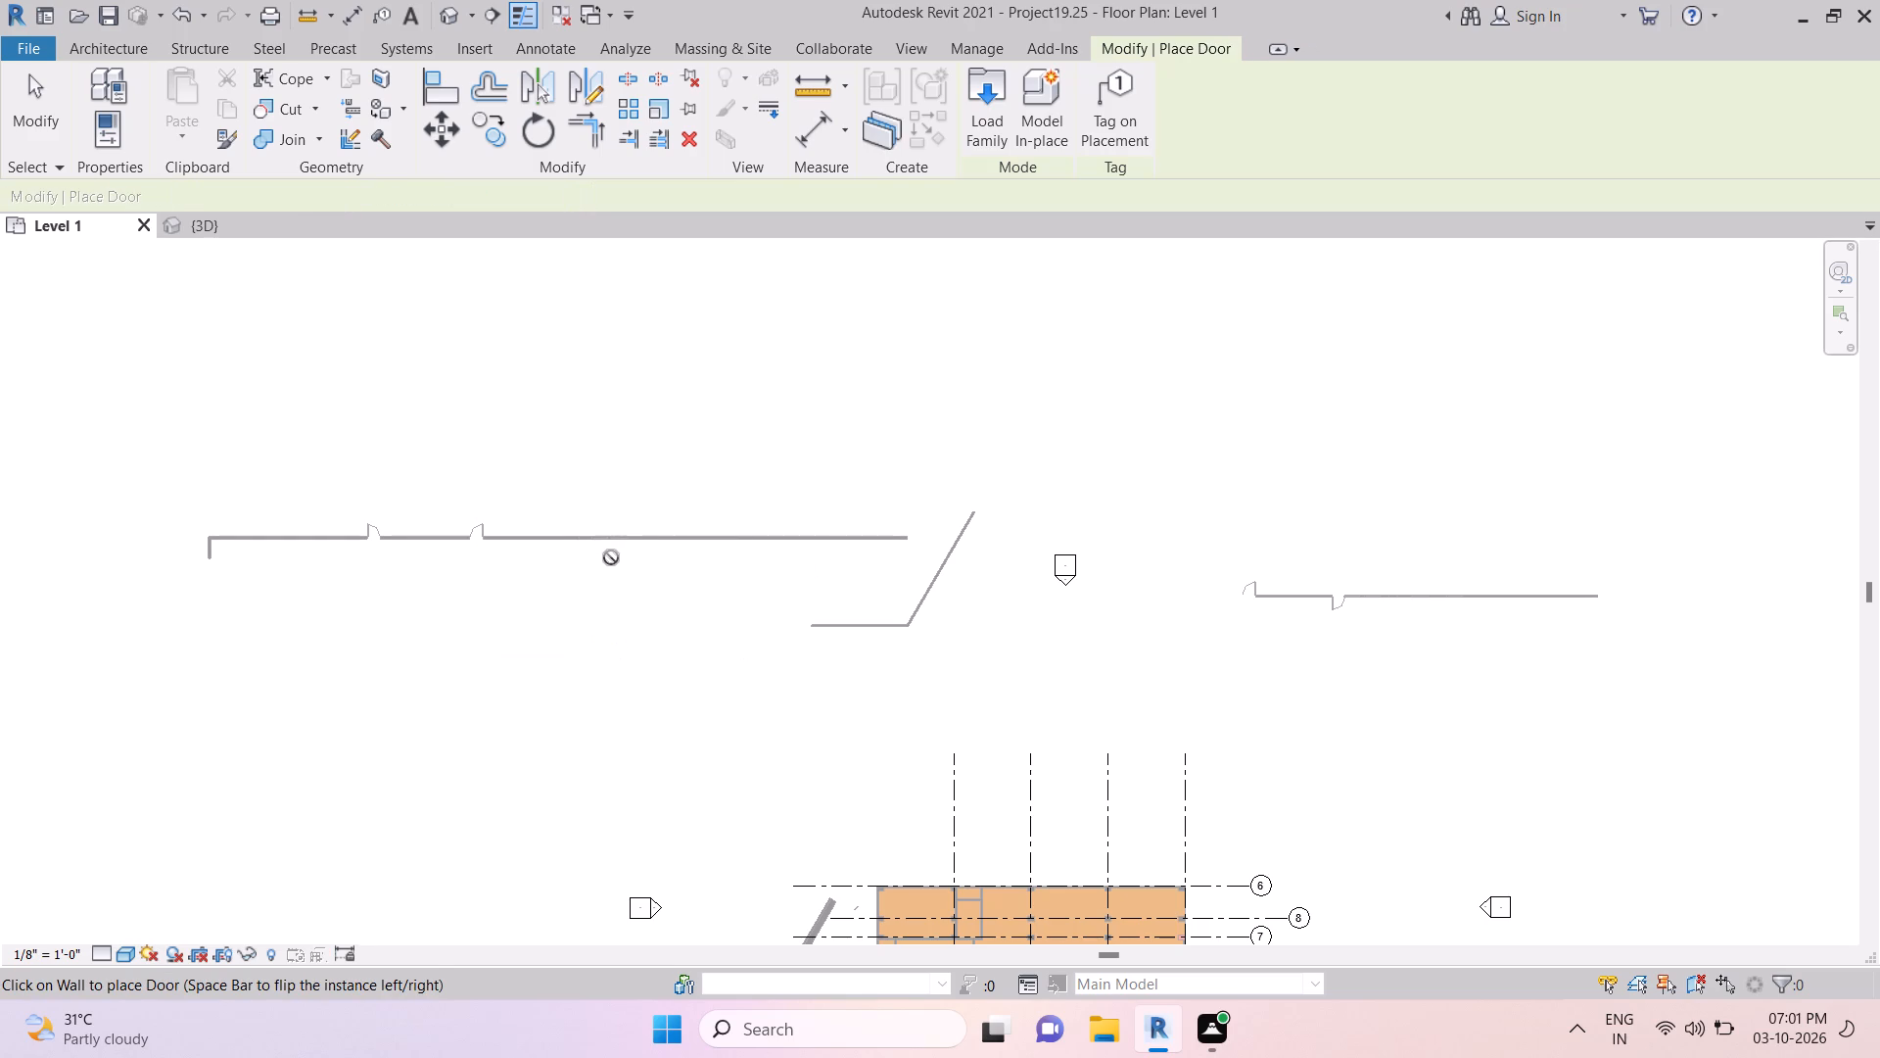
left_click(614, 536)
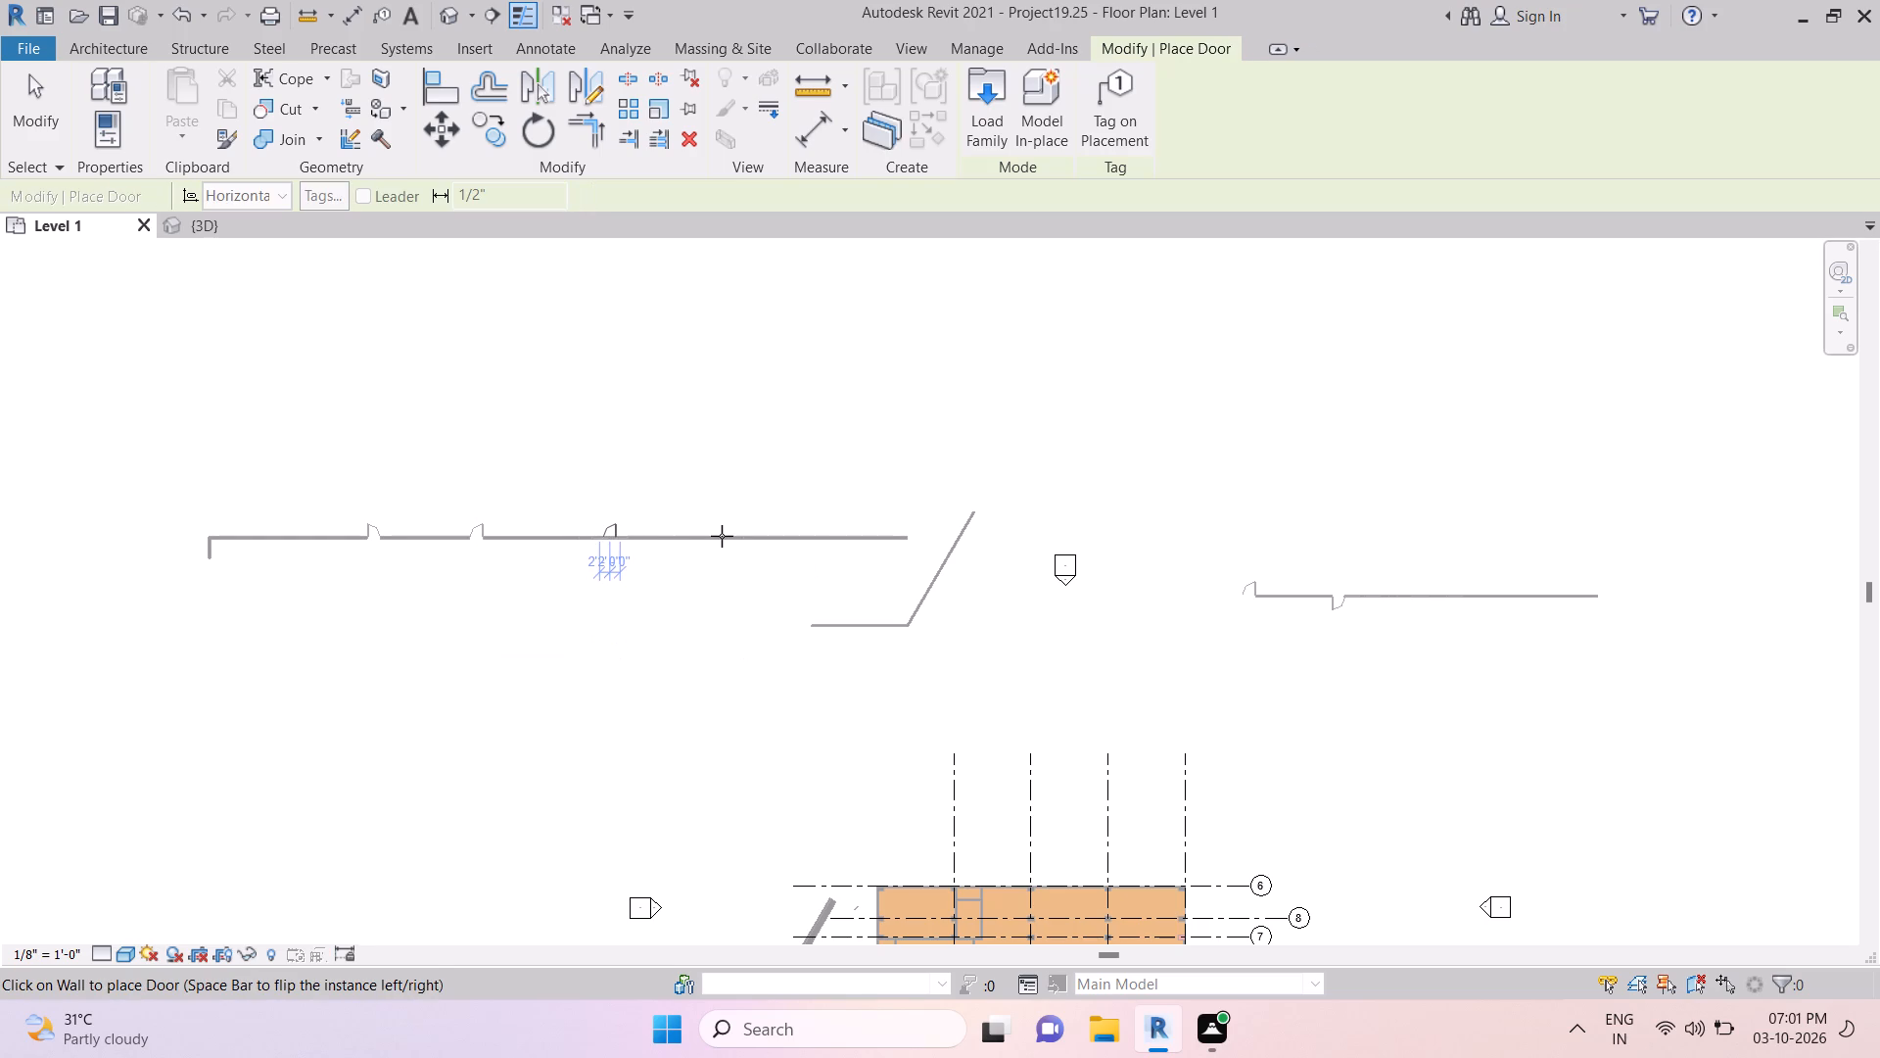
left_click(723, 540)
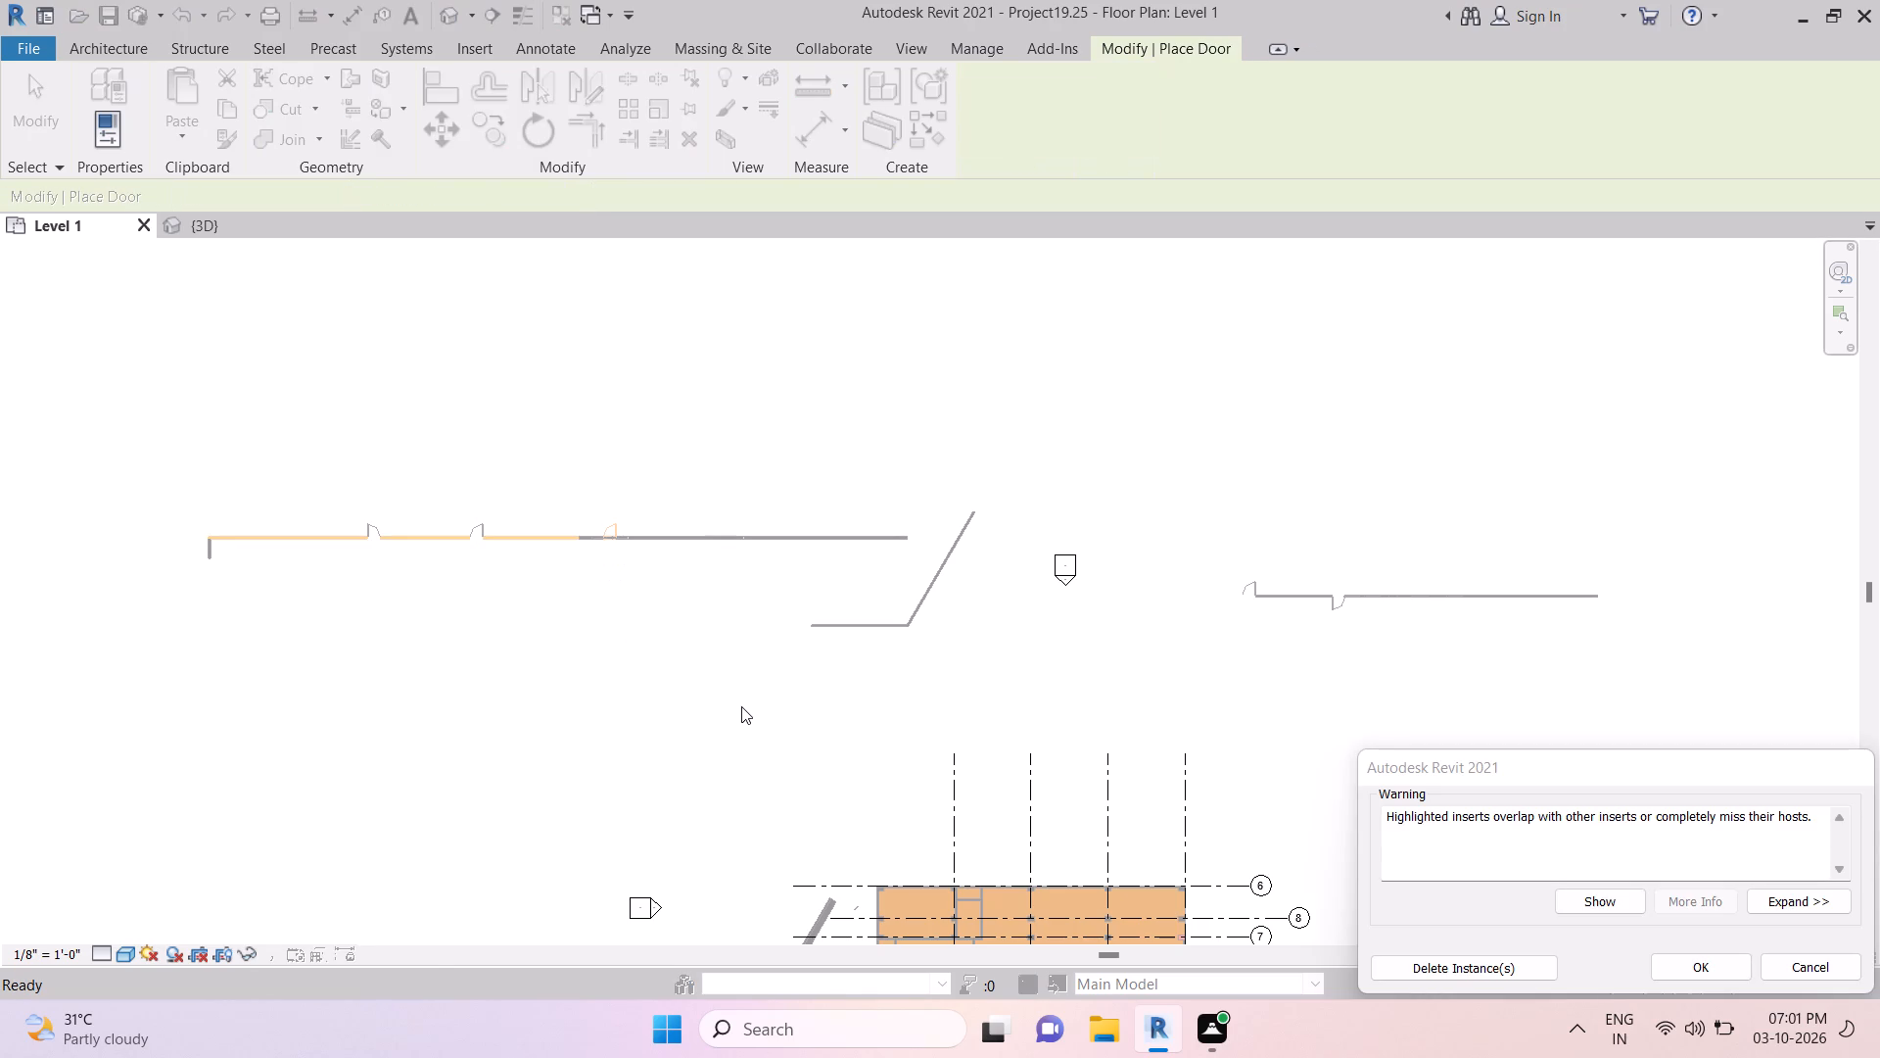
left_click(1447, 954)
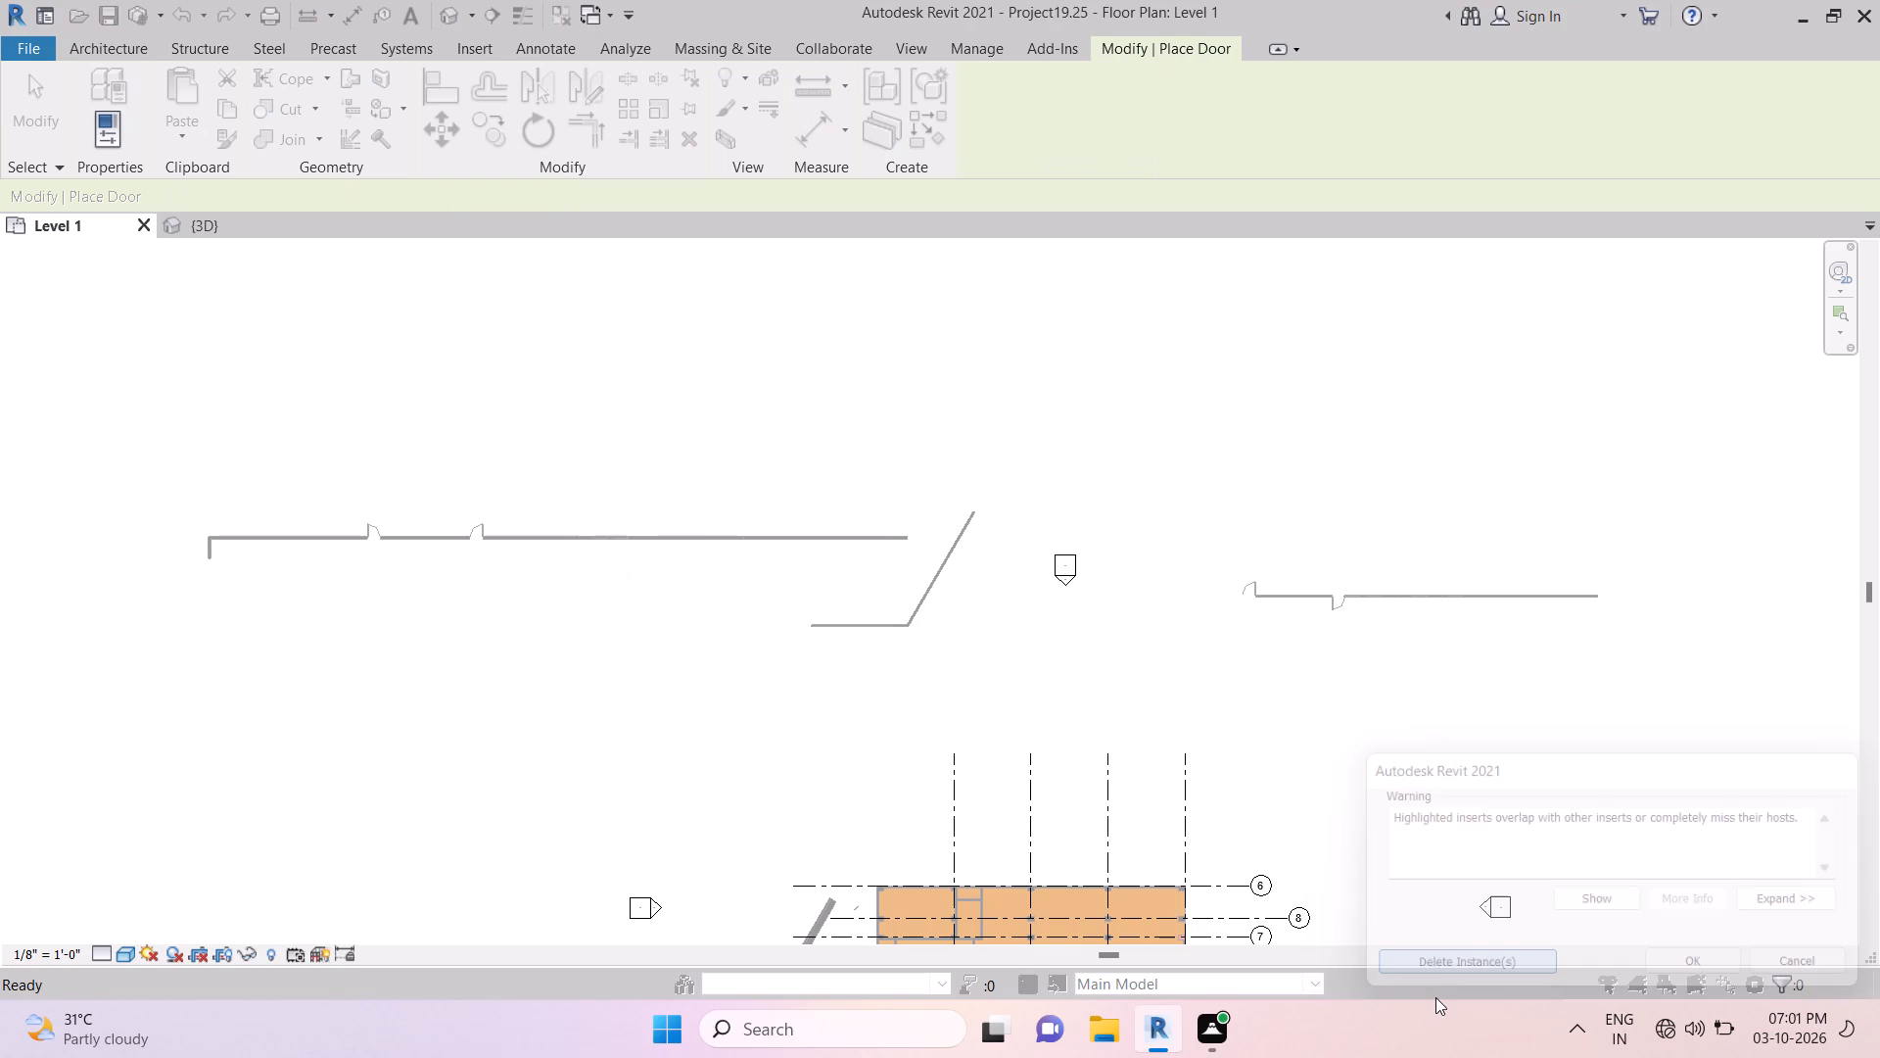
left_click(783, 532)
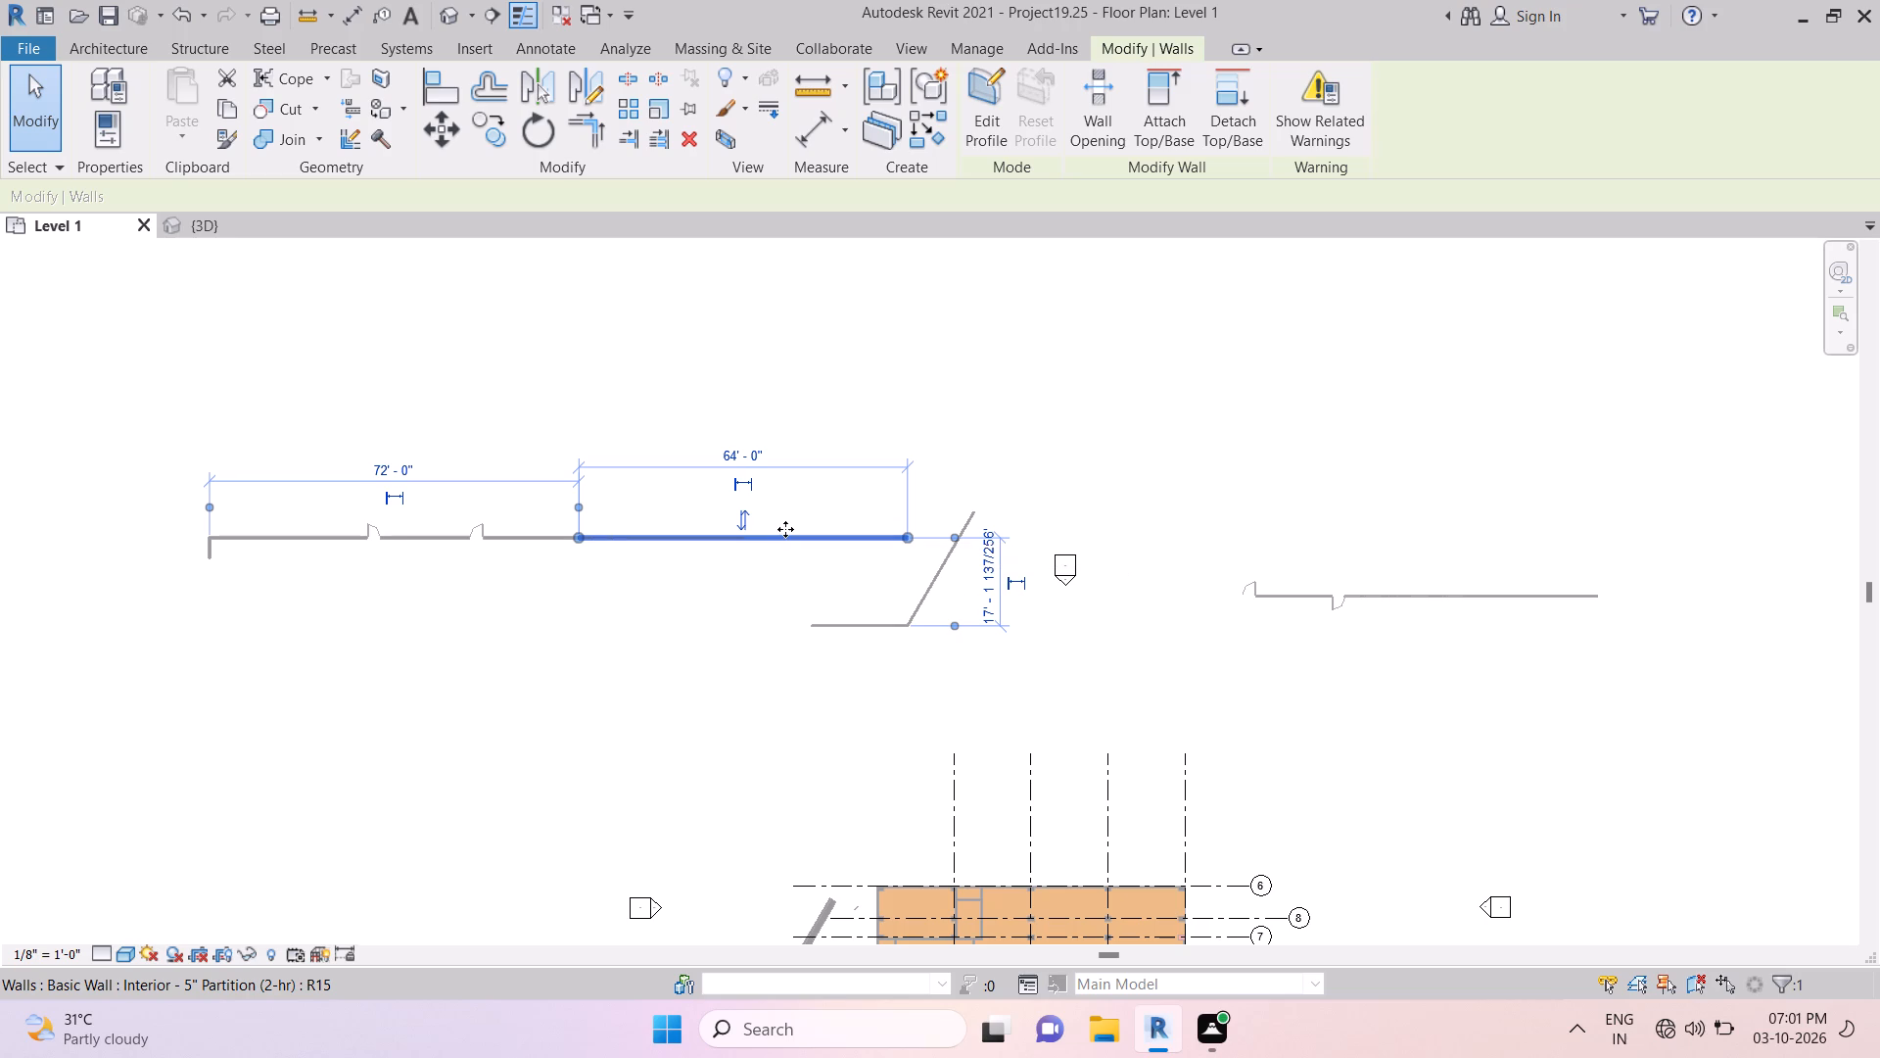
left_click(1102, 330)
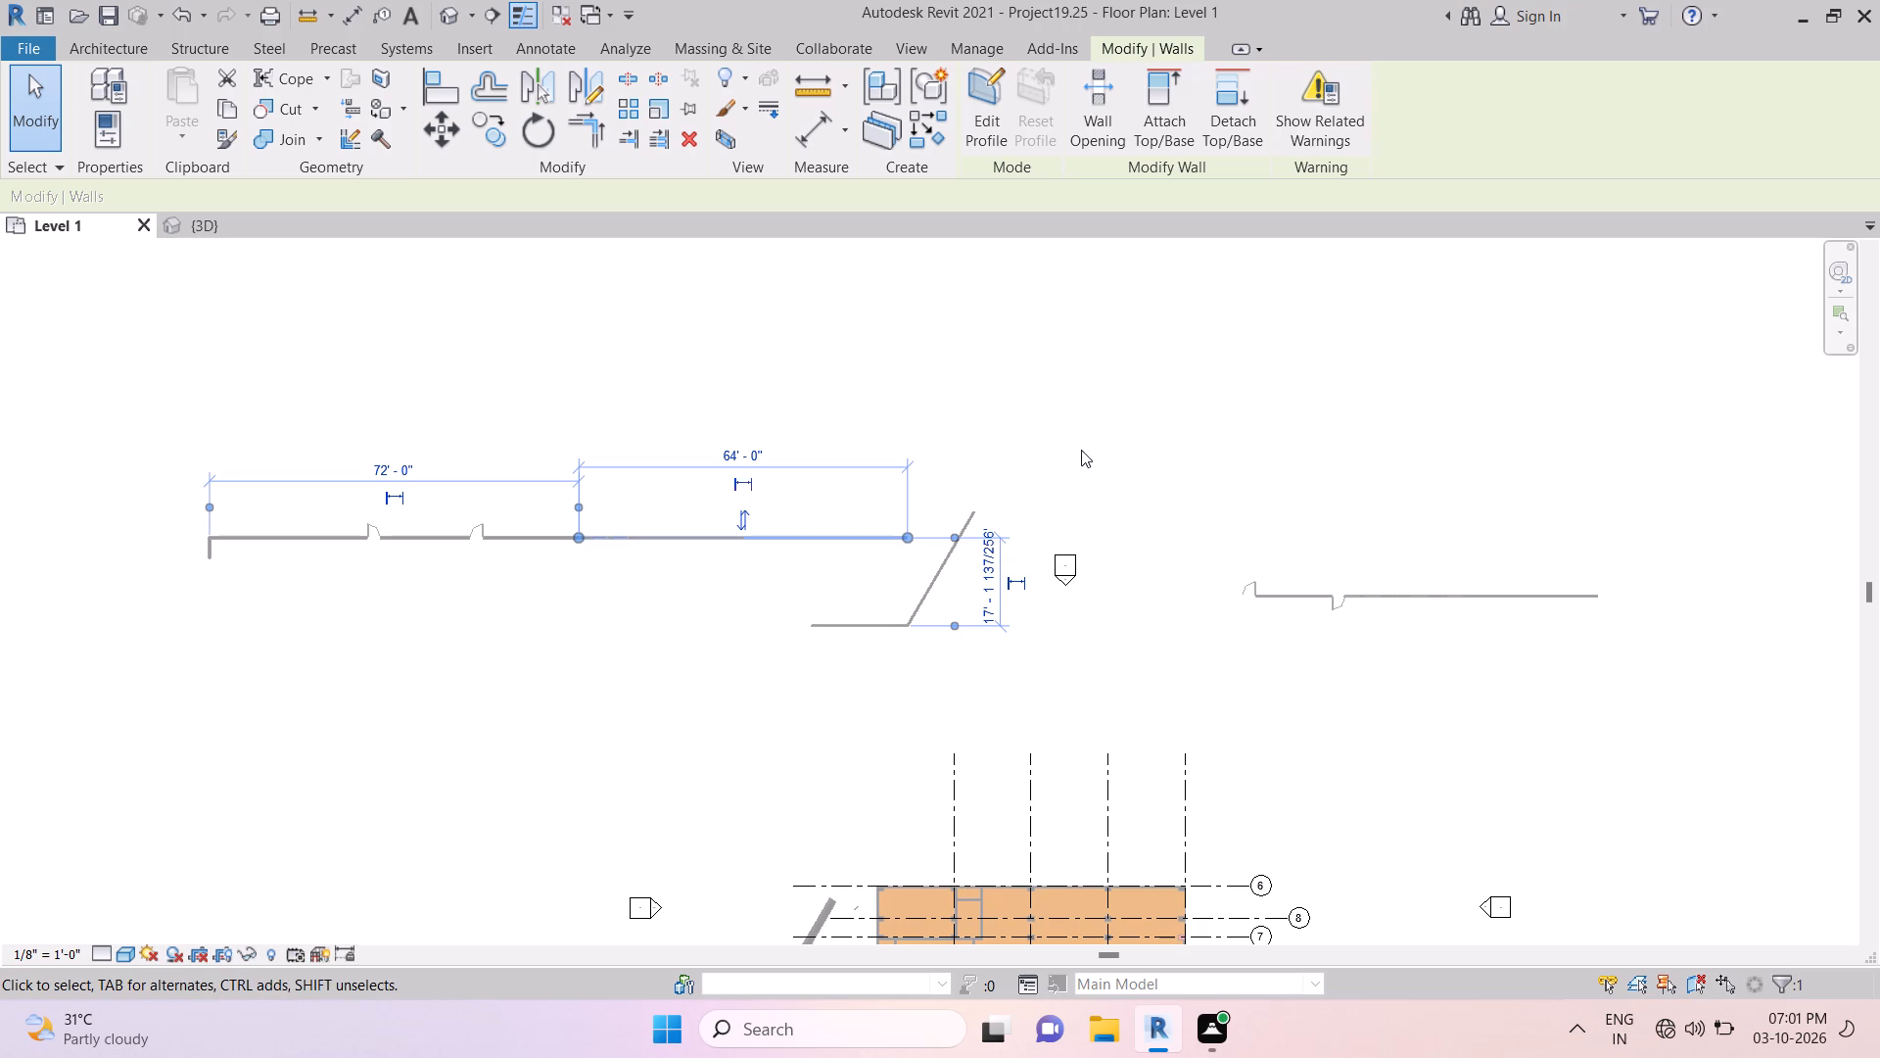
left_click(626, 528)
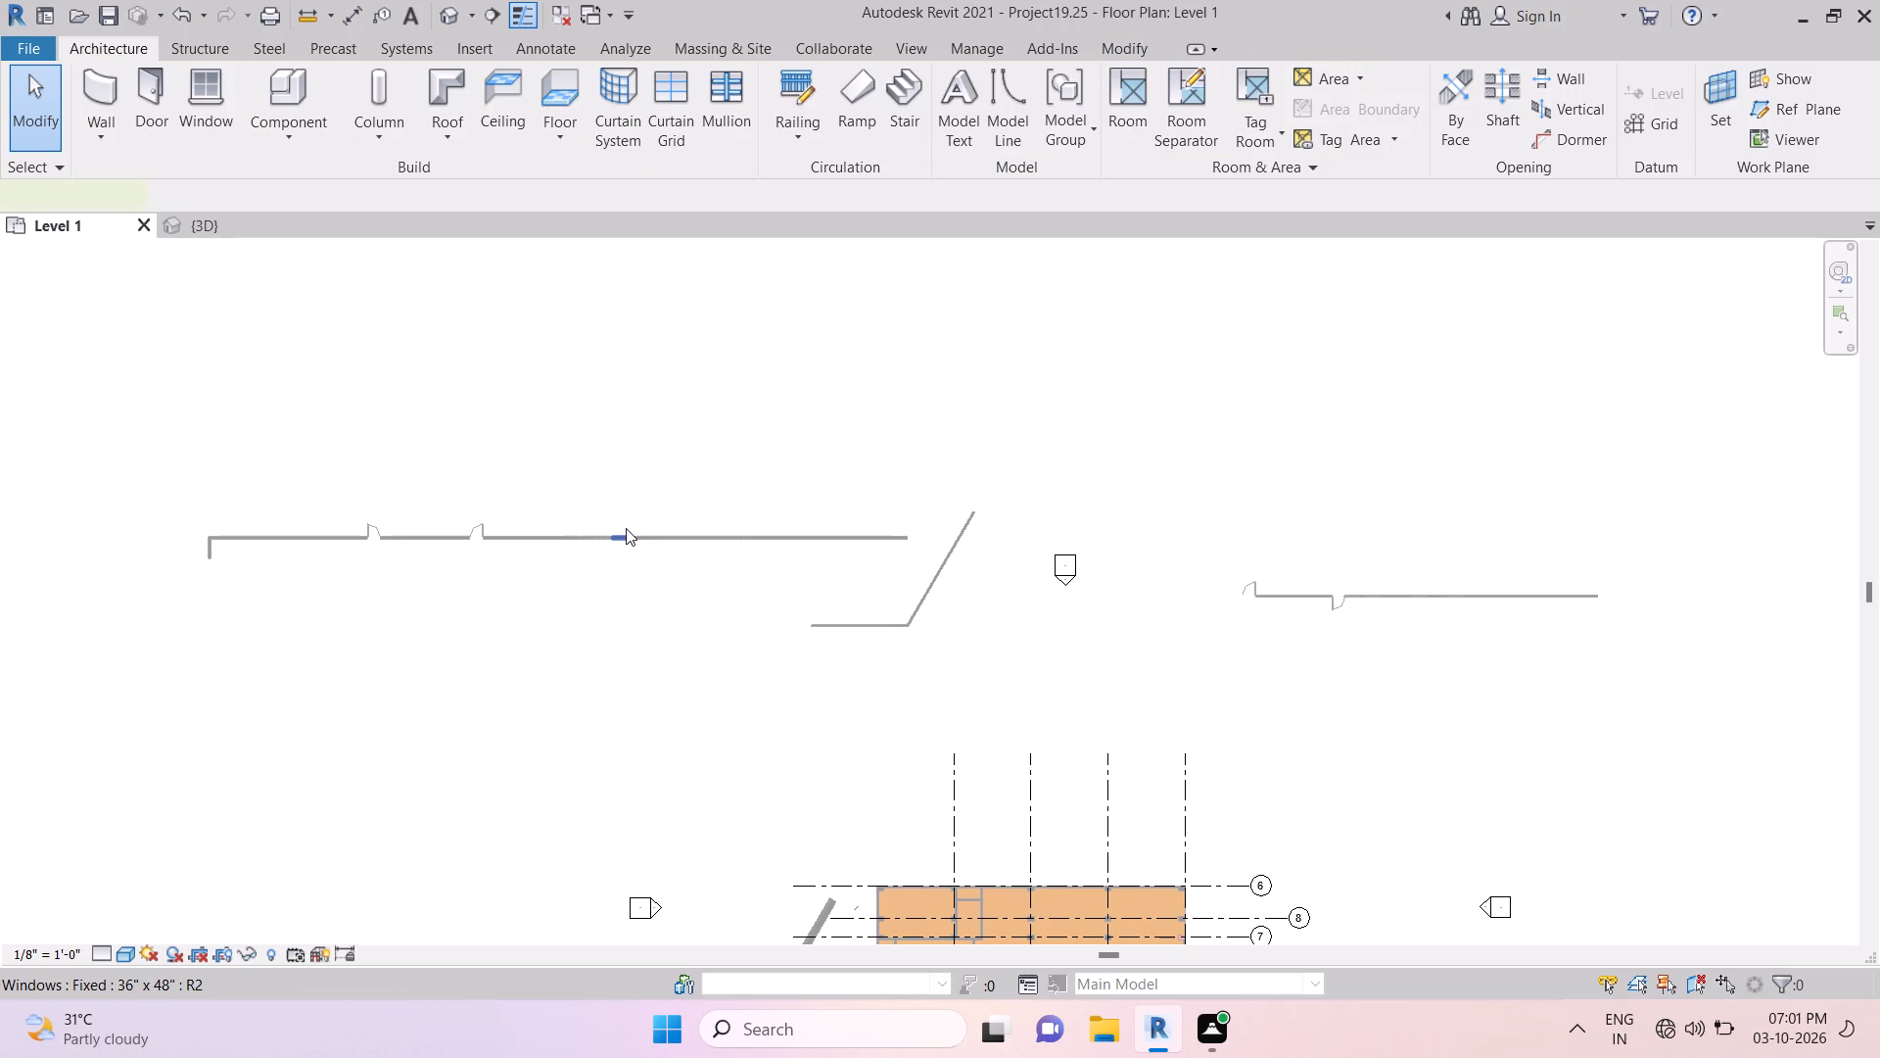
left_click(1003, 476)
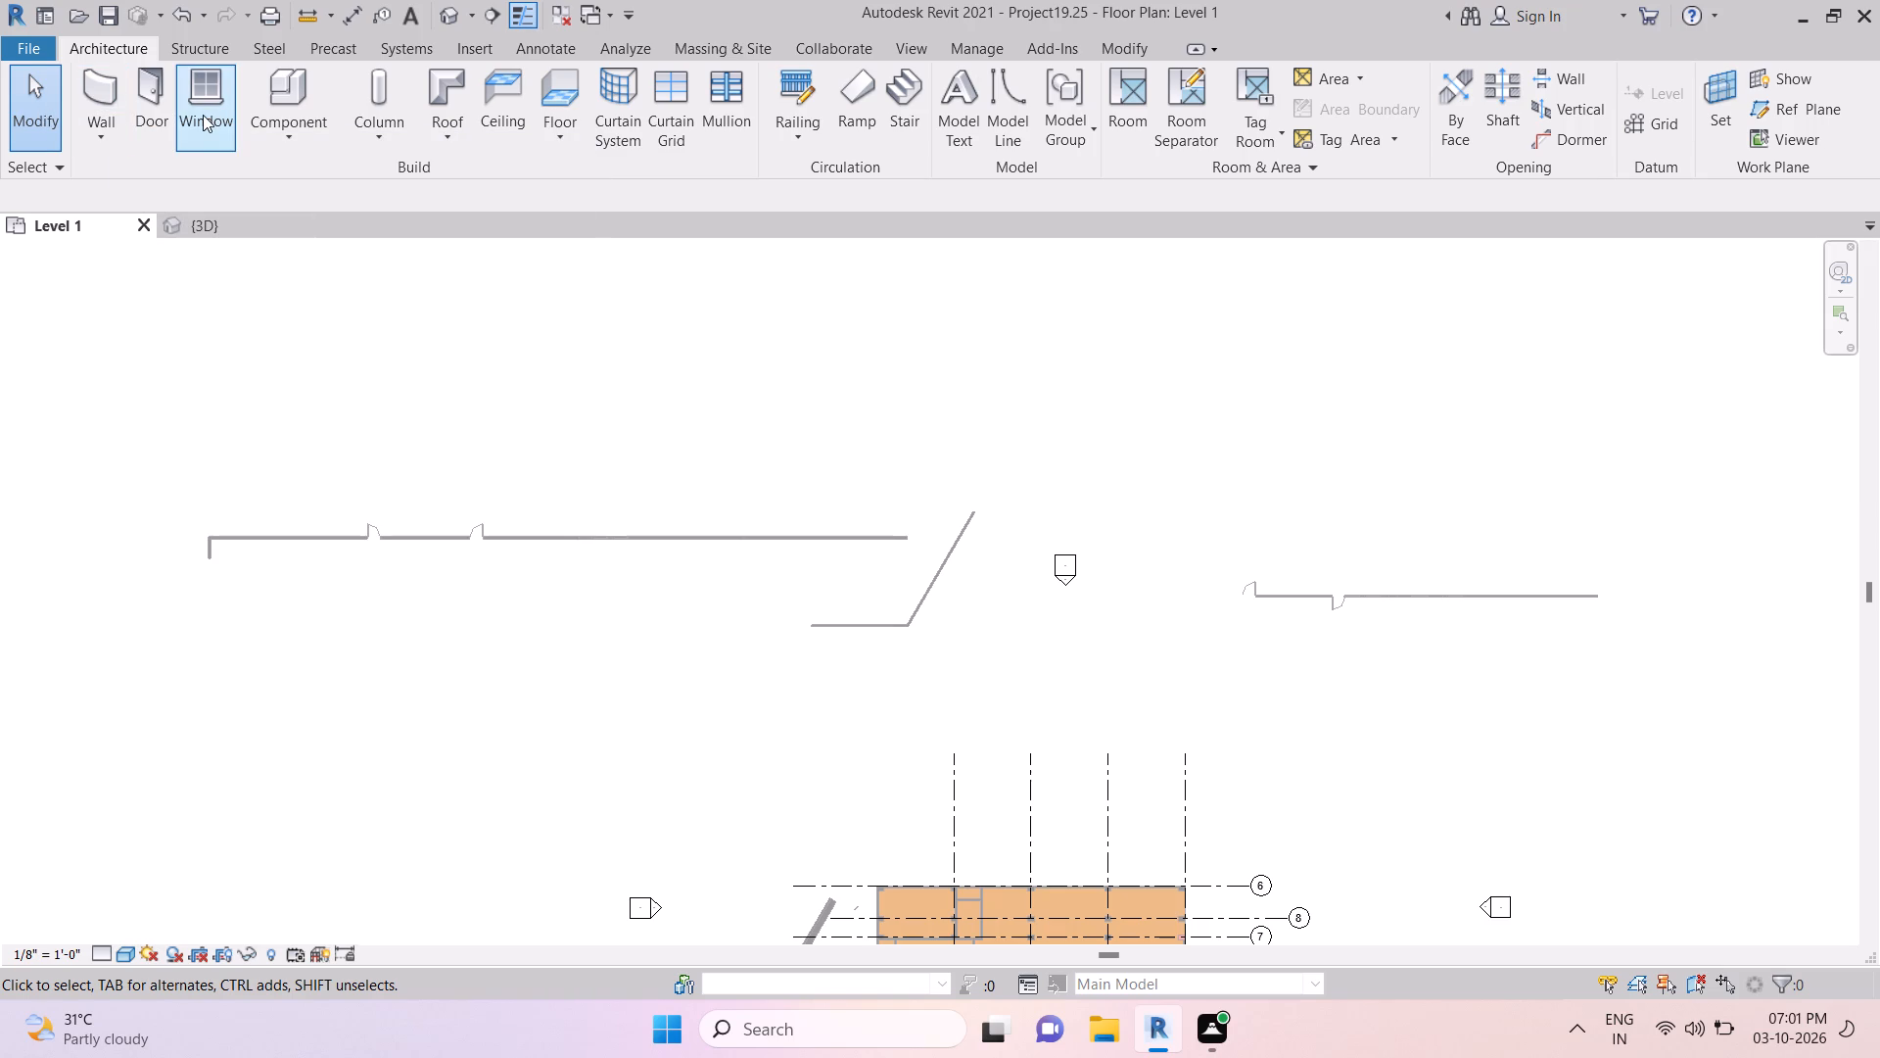
Start the Window tool and examine the building and the separate walls with their openings in the 3D view.
left_click(203, 115)
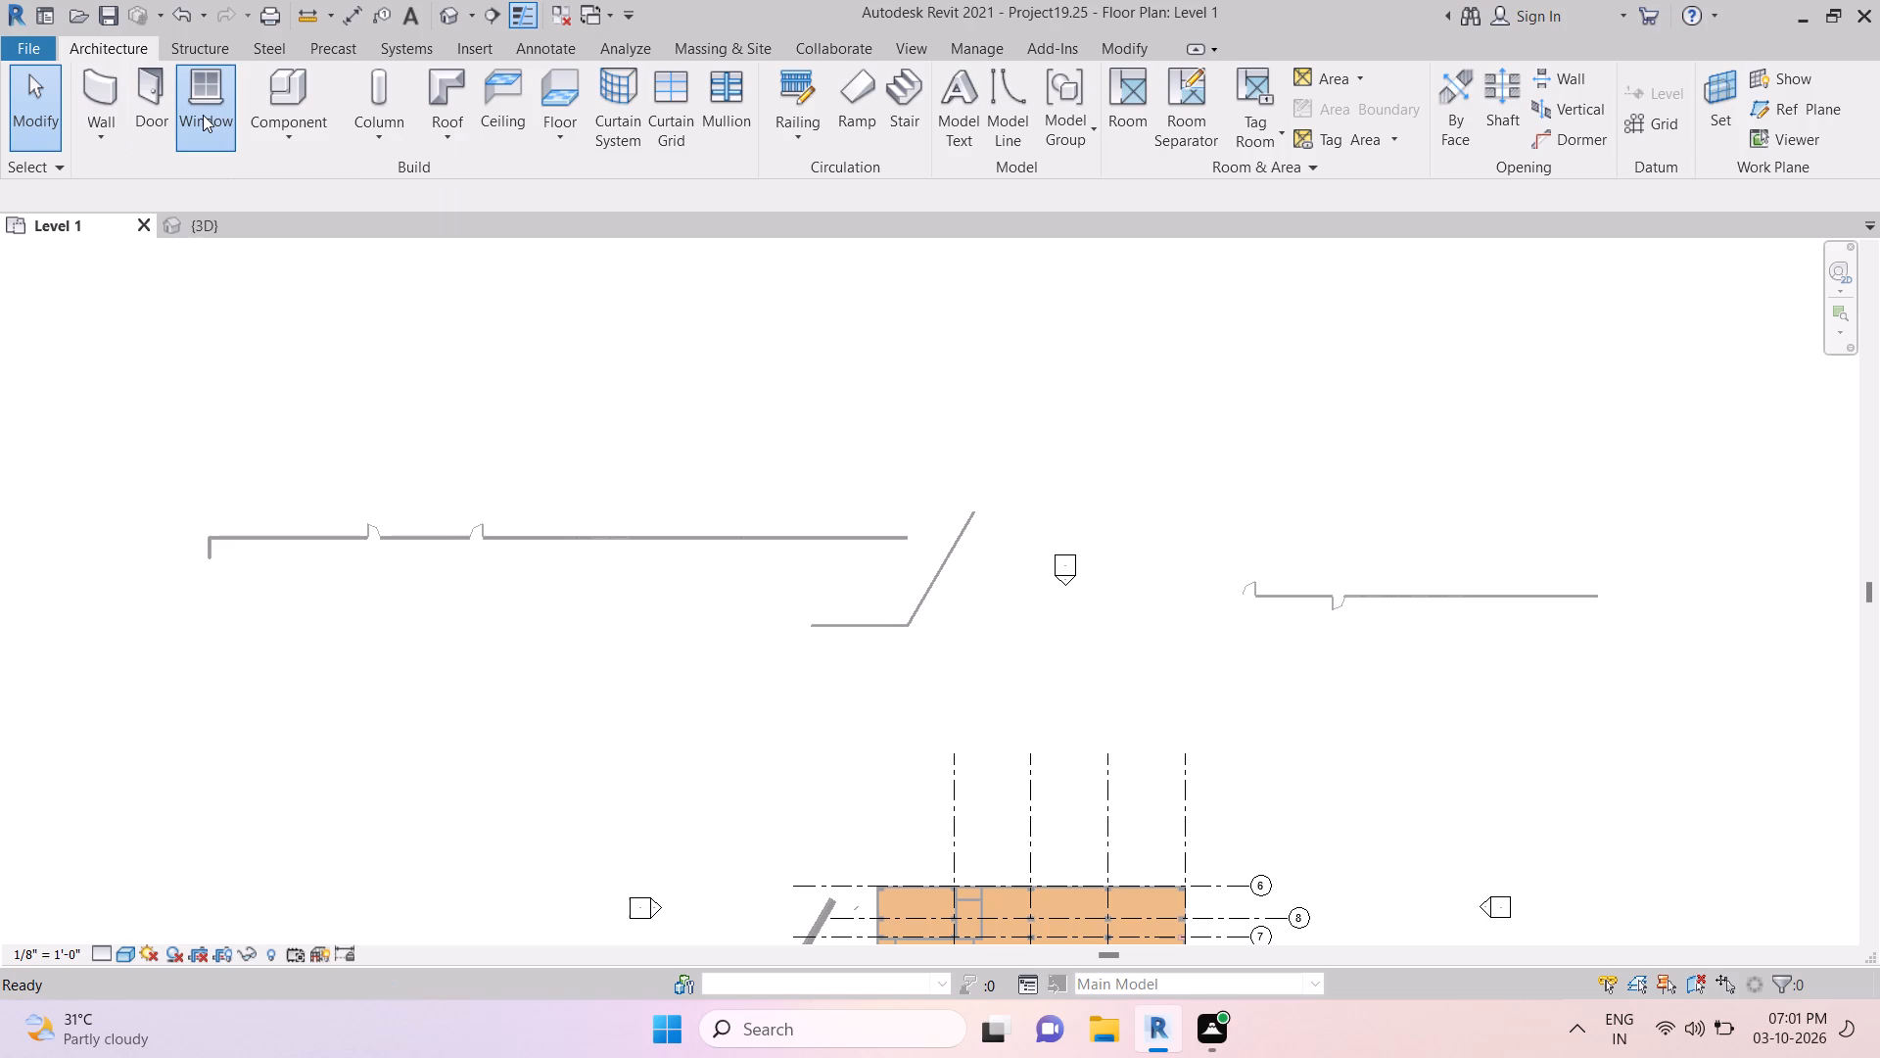
left_click(204, 115)
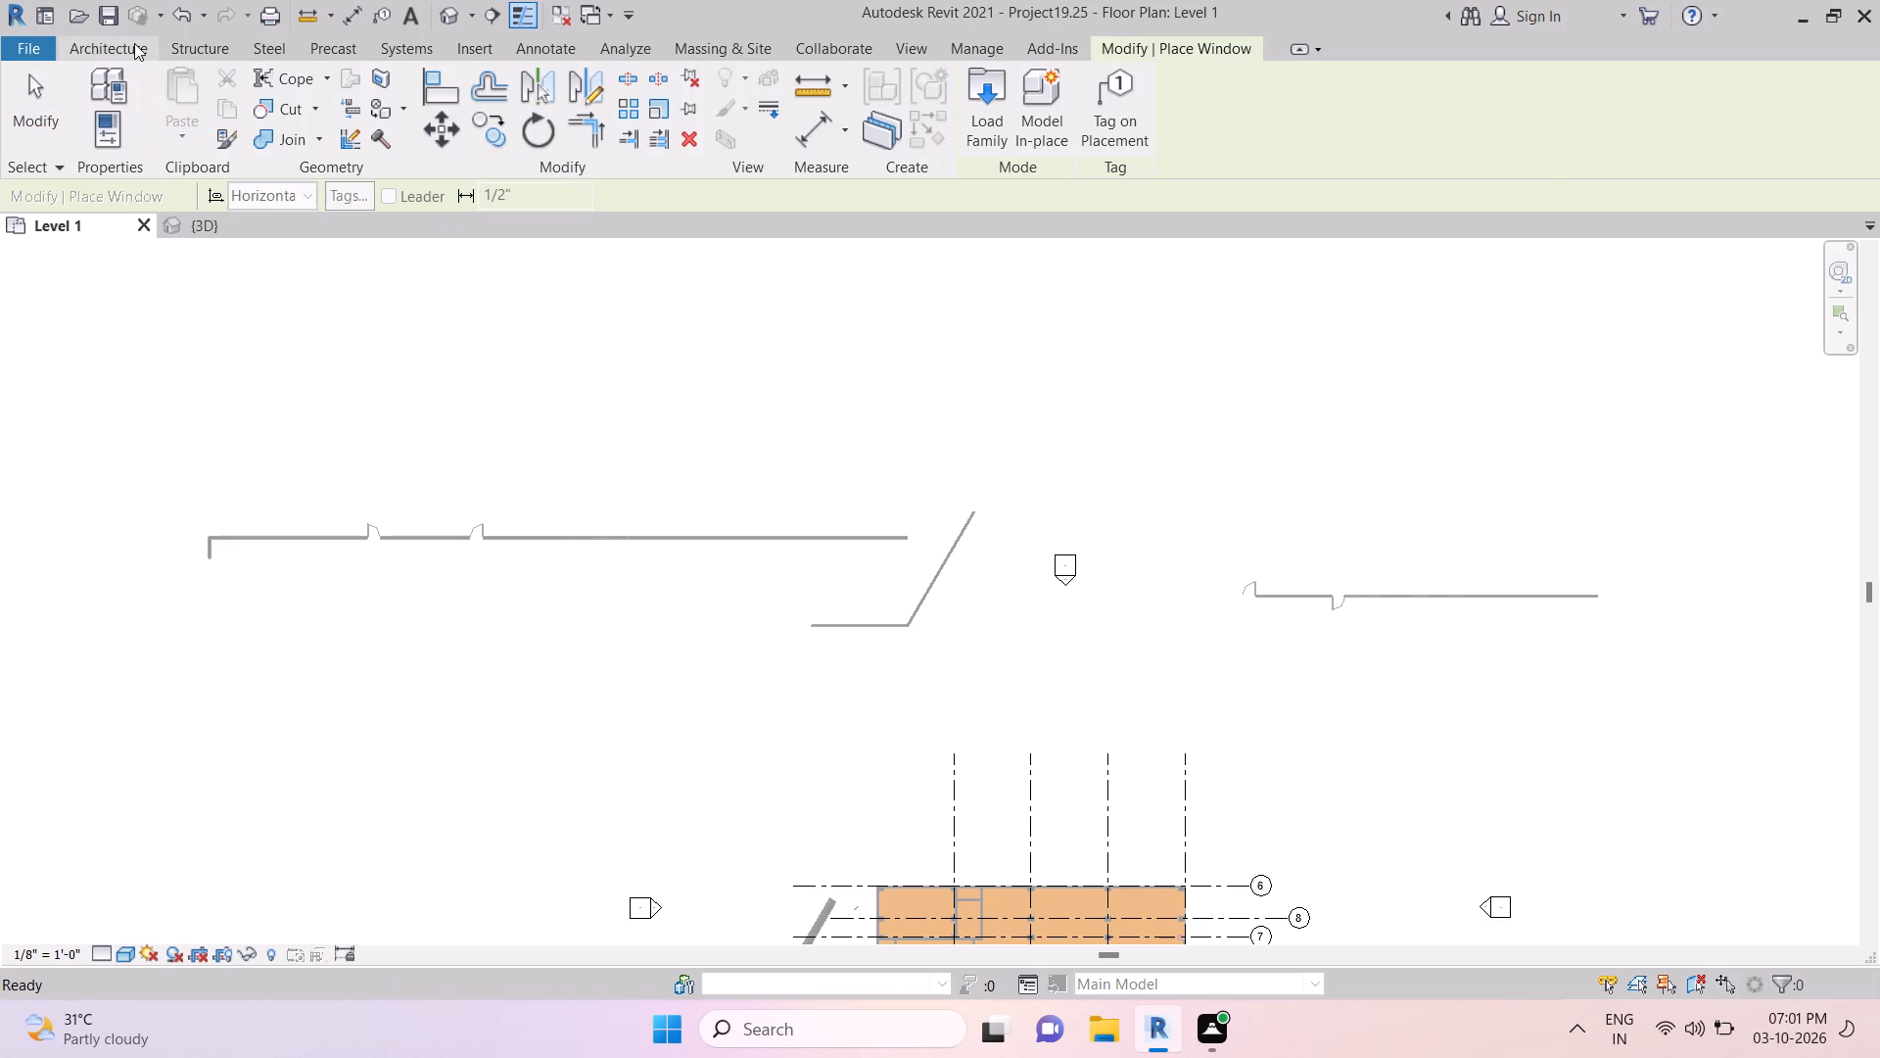
left_click(134, 43)
left_click(205, 110)
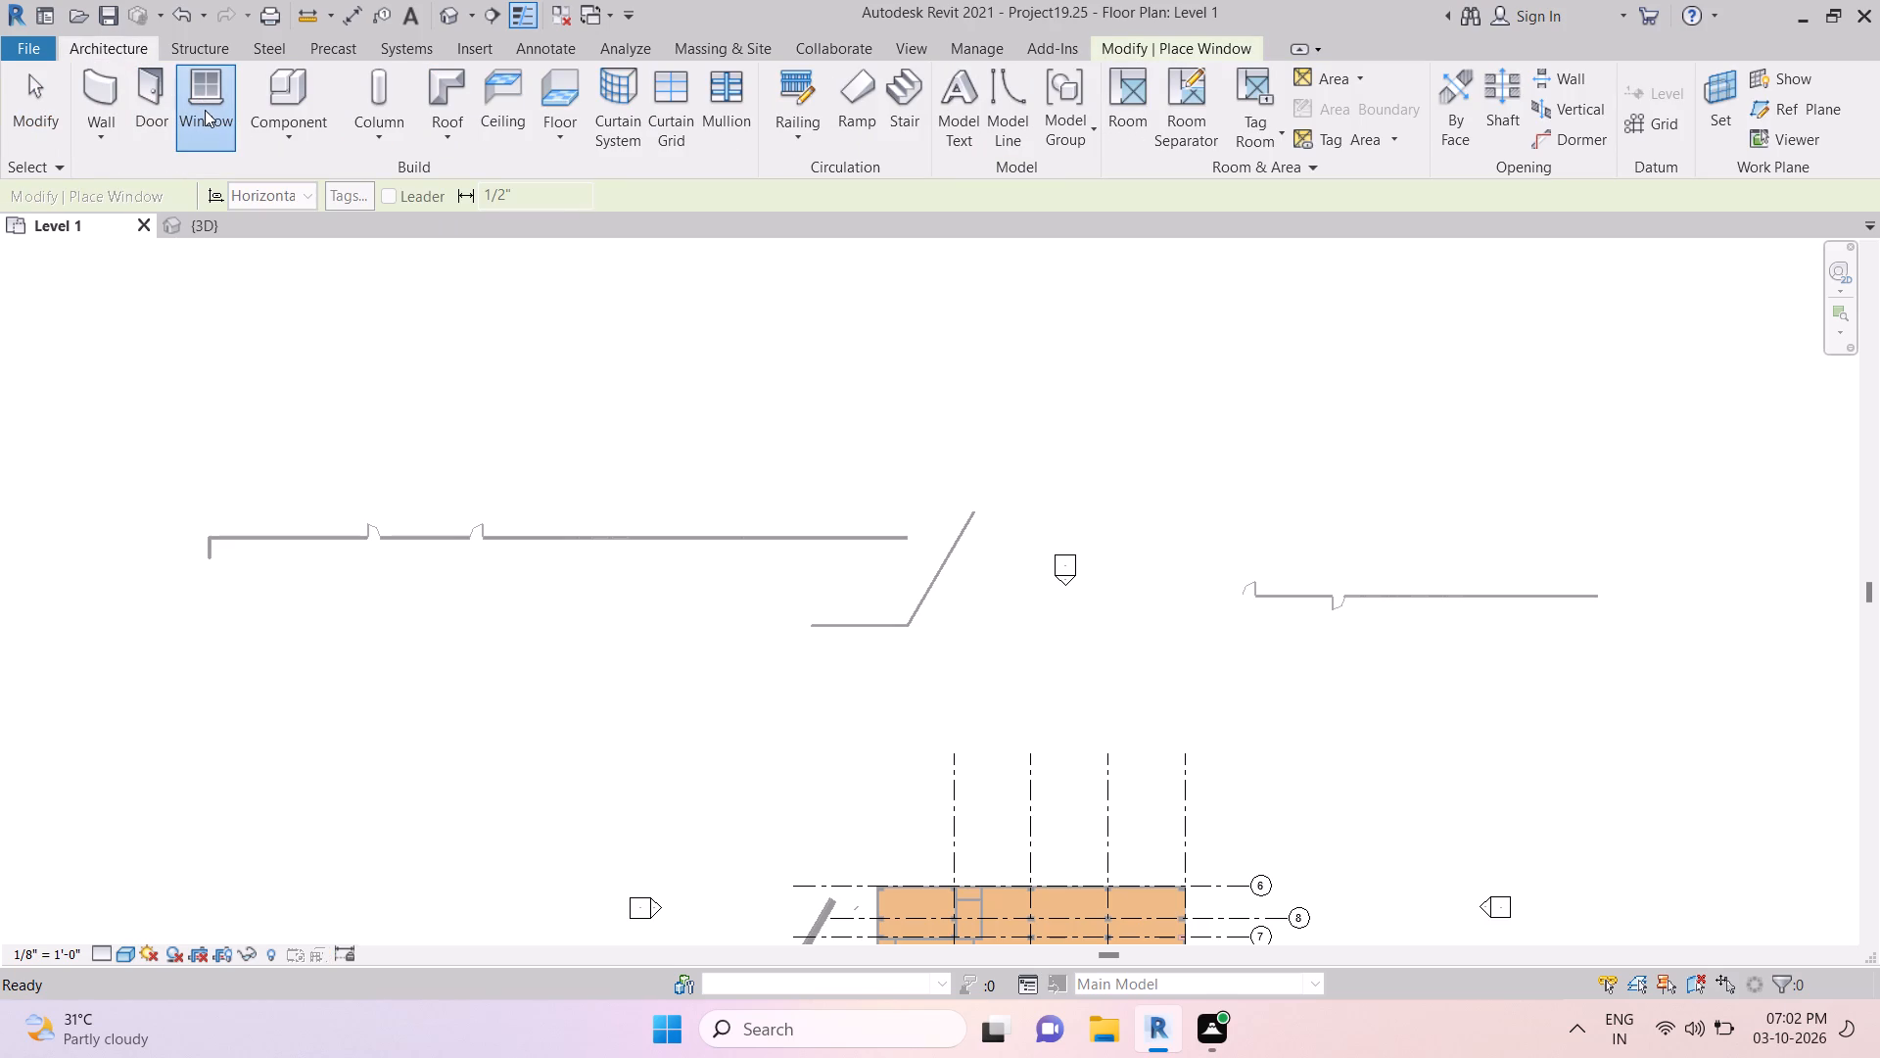
left_click(205, 110)
left_click(193, 118)
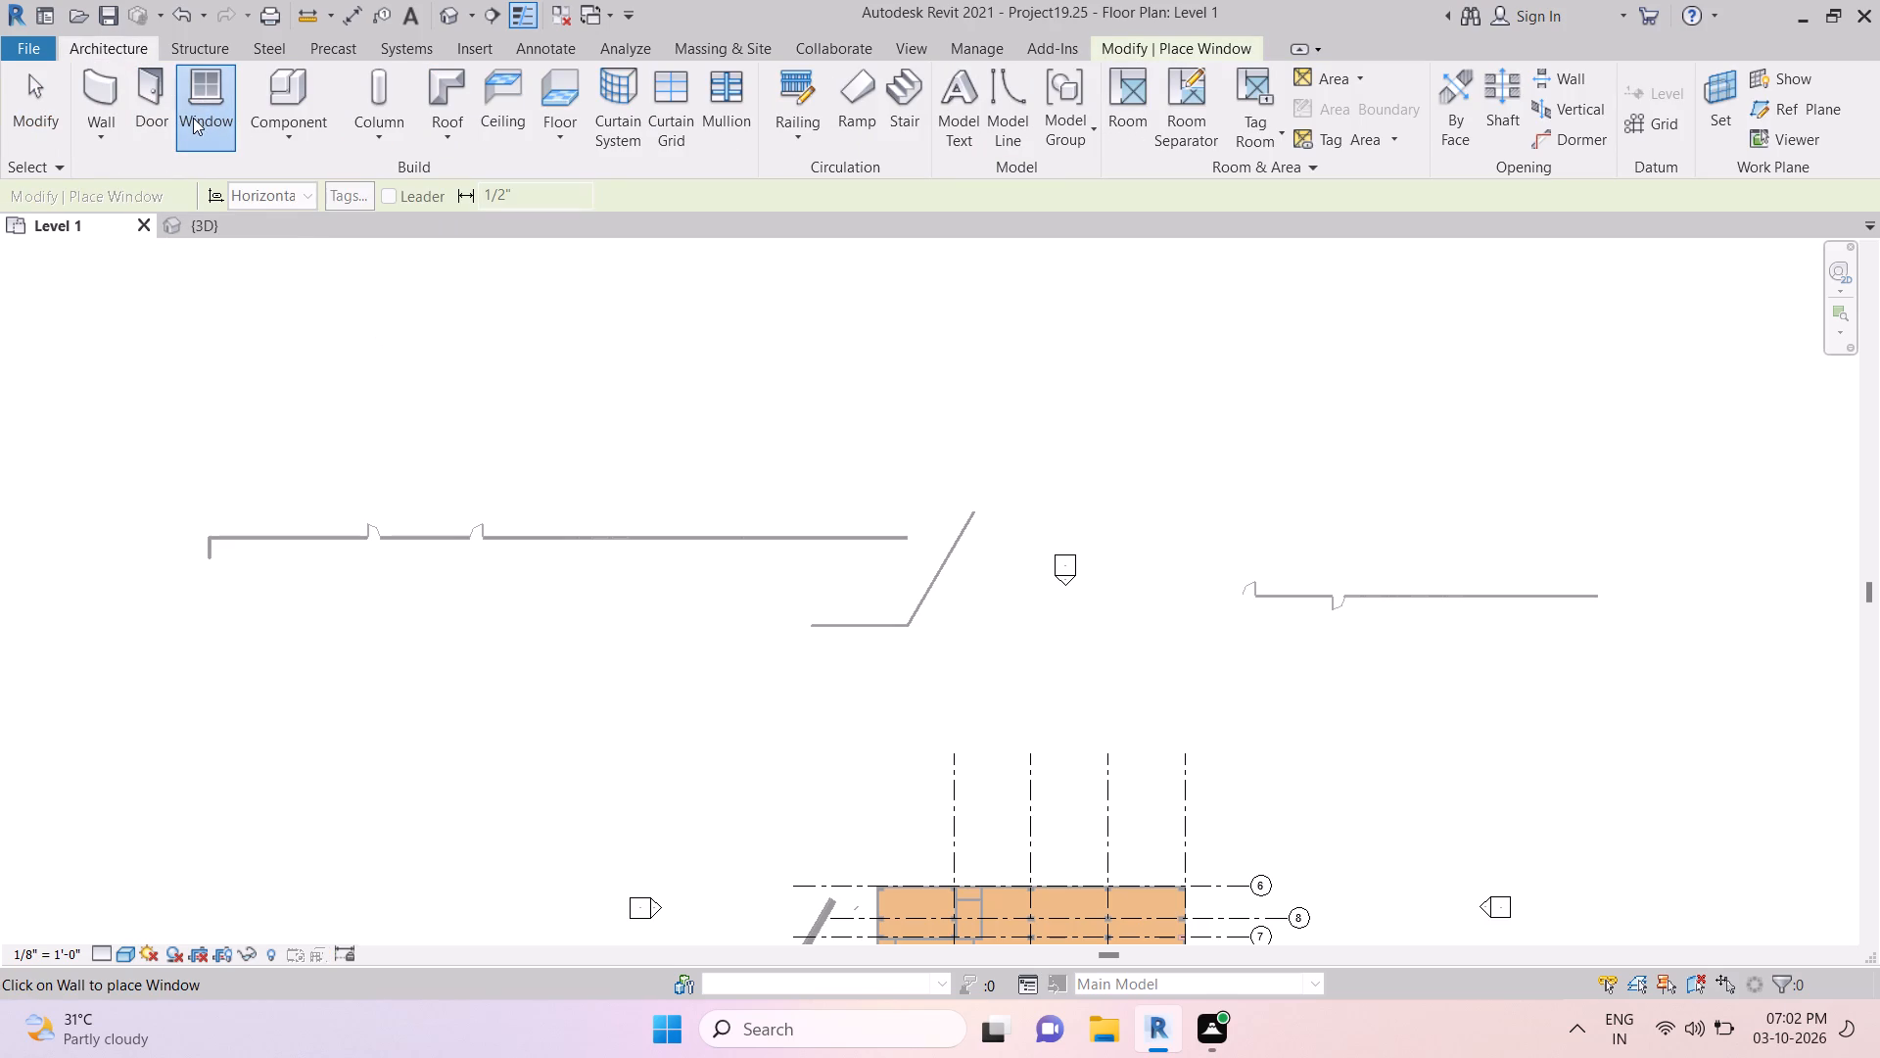
left_click(190, 115)
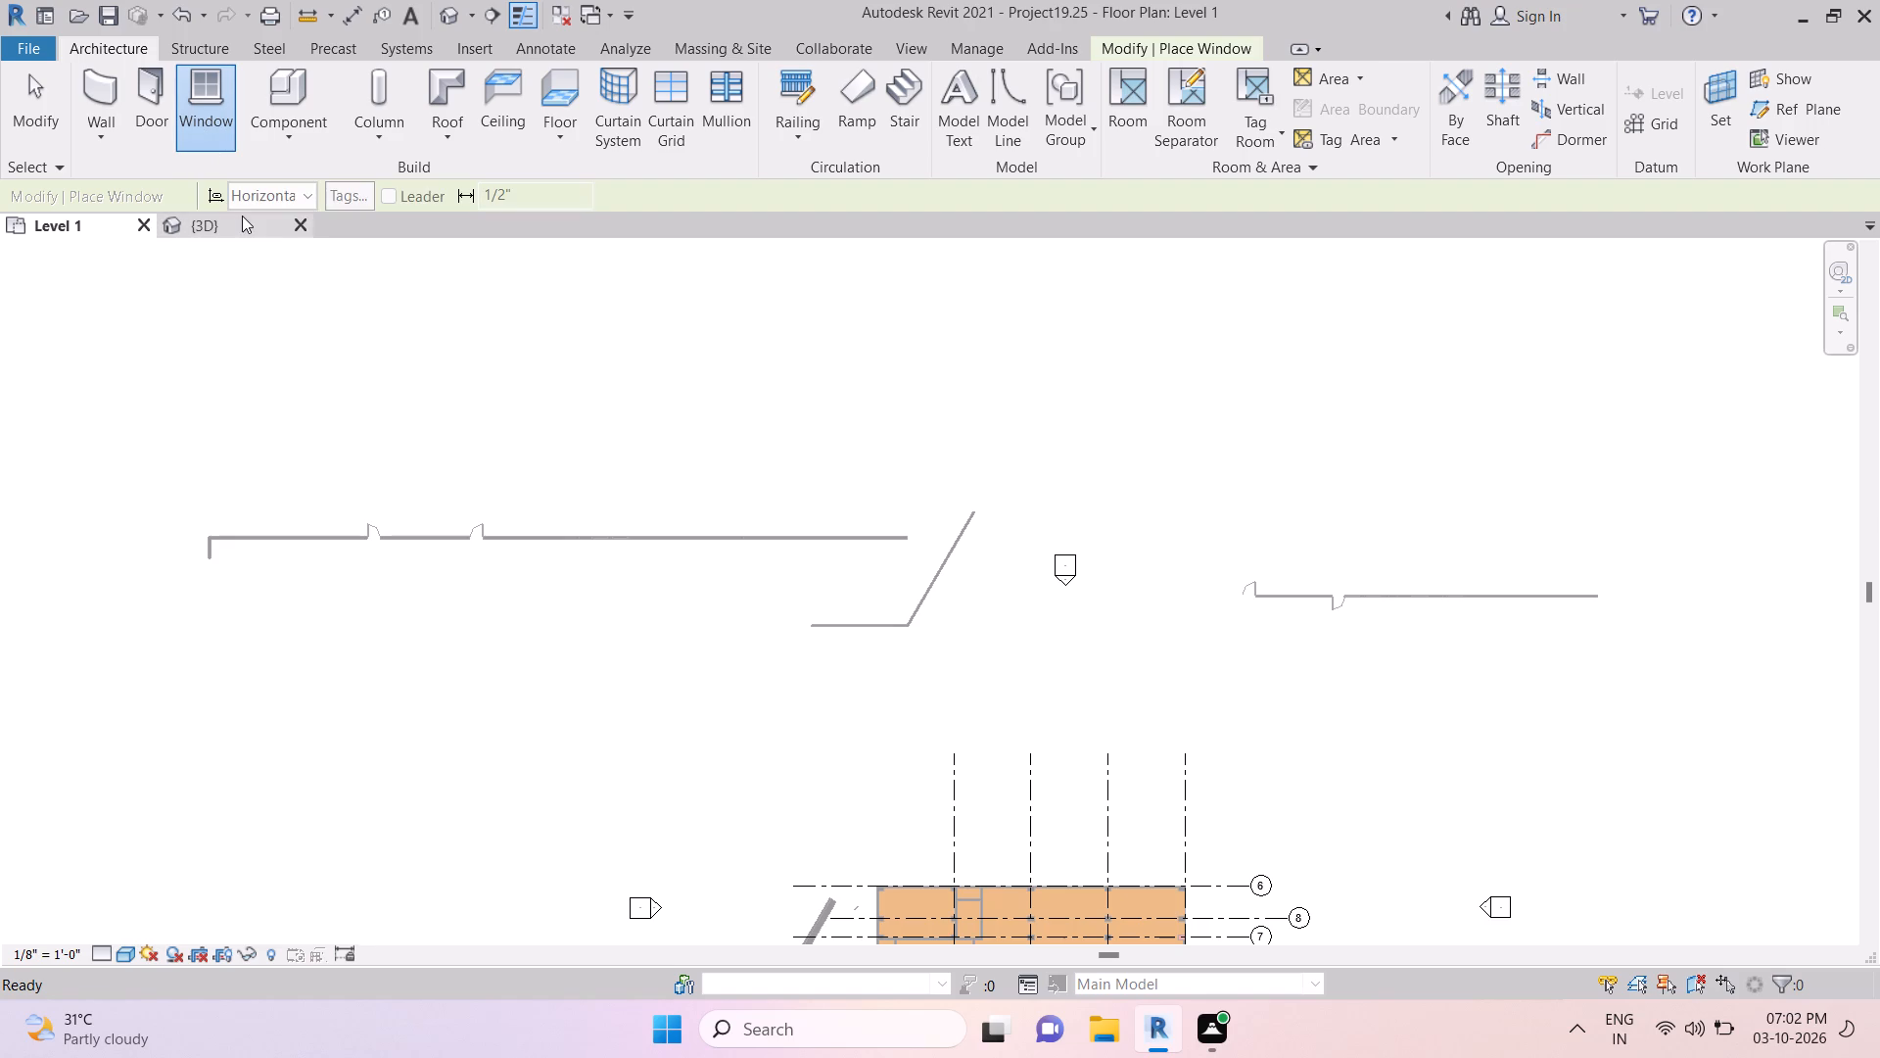
left_click(242, 221)
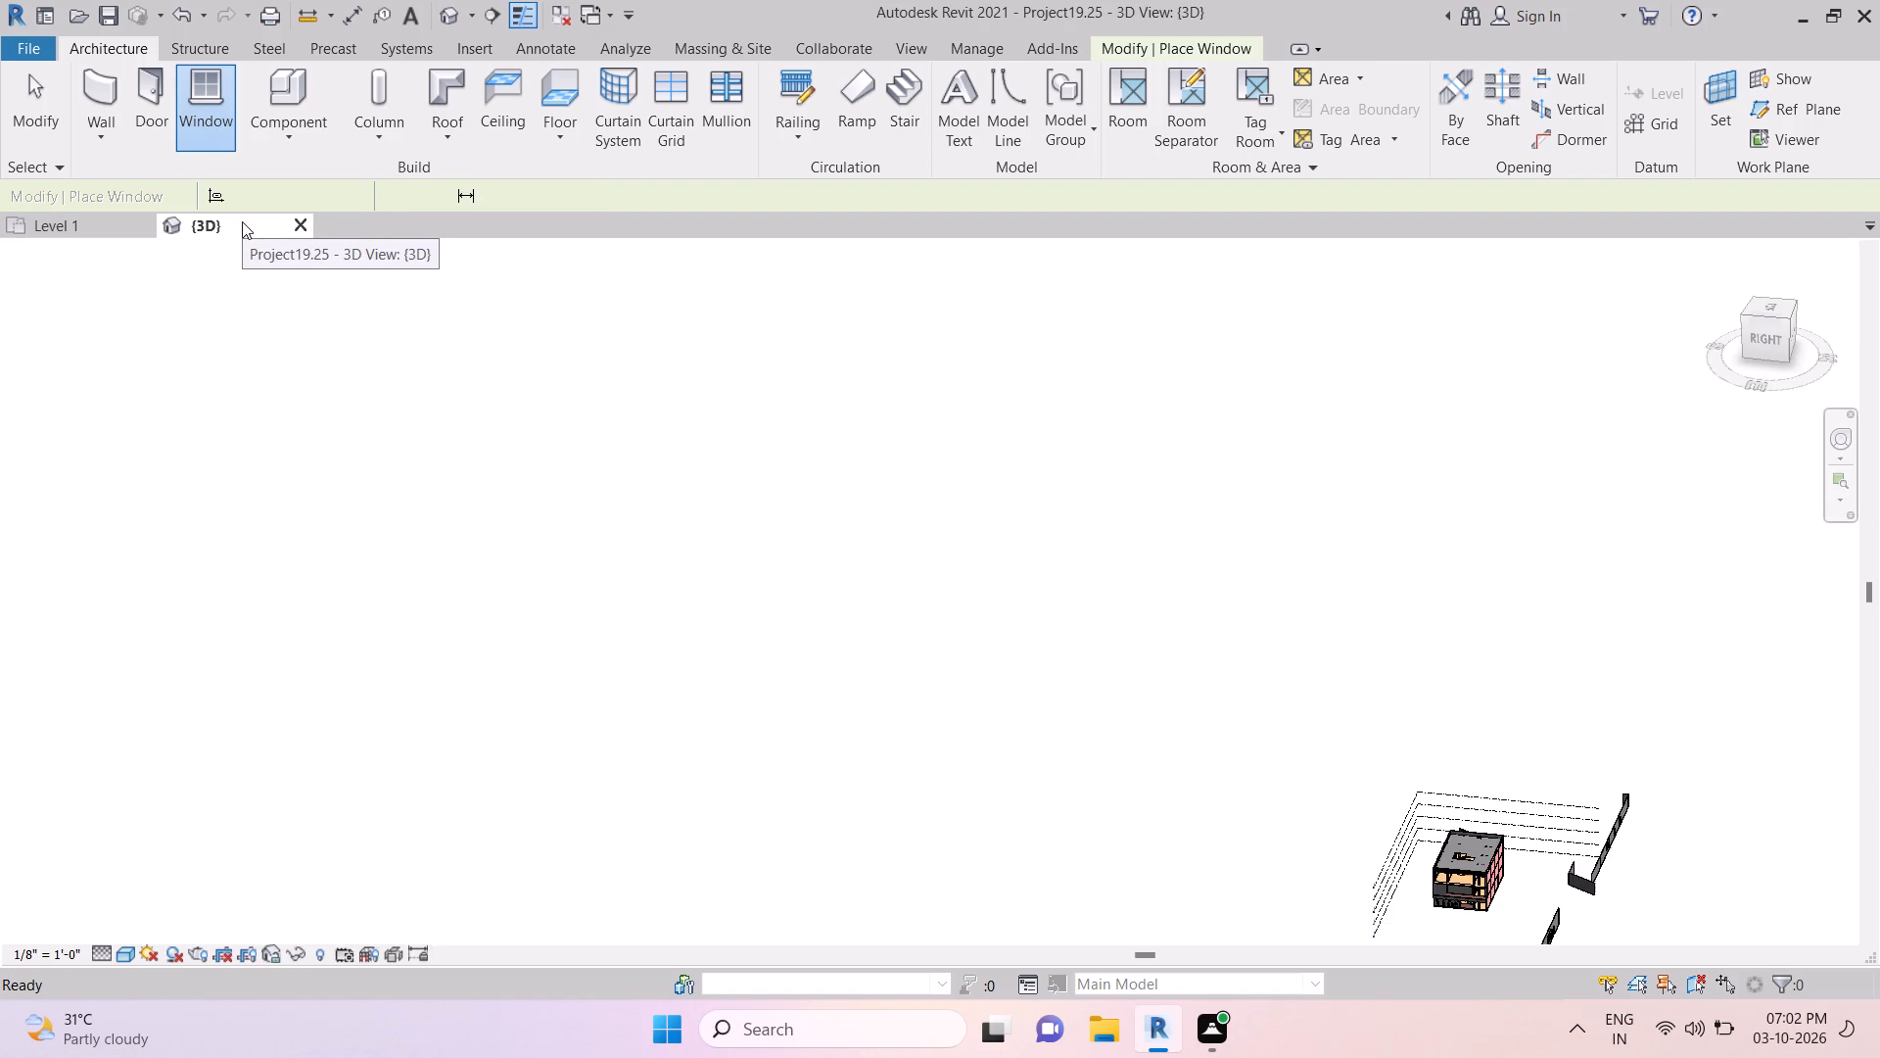
scroll(665, 599, "down", 7)
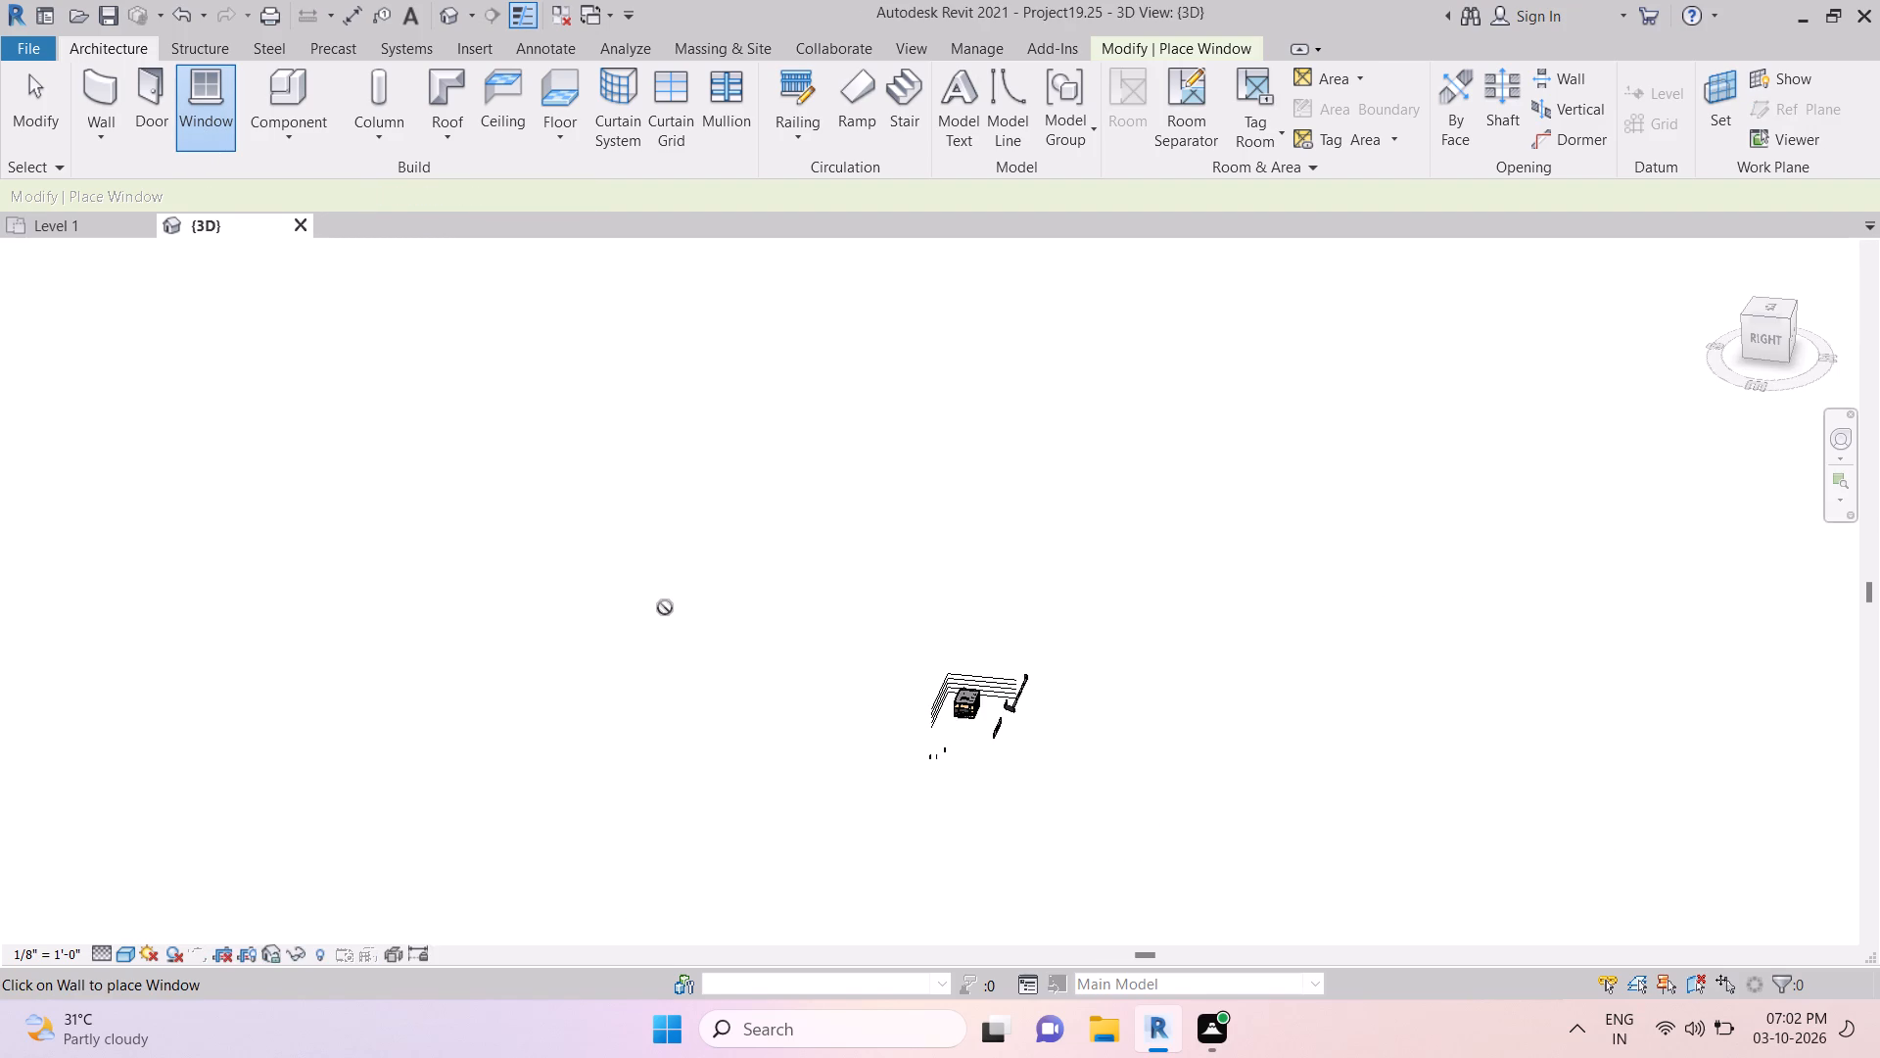
scroll(665, 607, "down", 3)
scroll(665, 611, "up", 5)
scroll(665, 611, "down", 2)
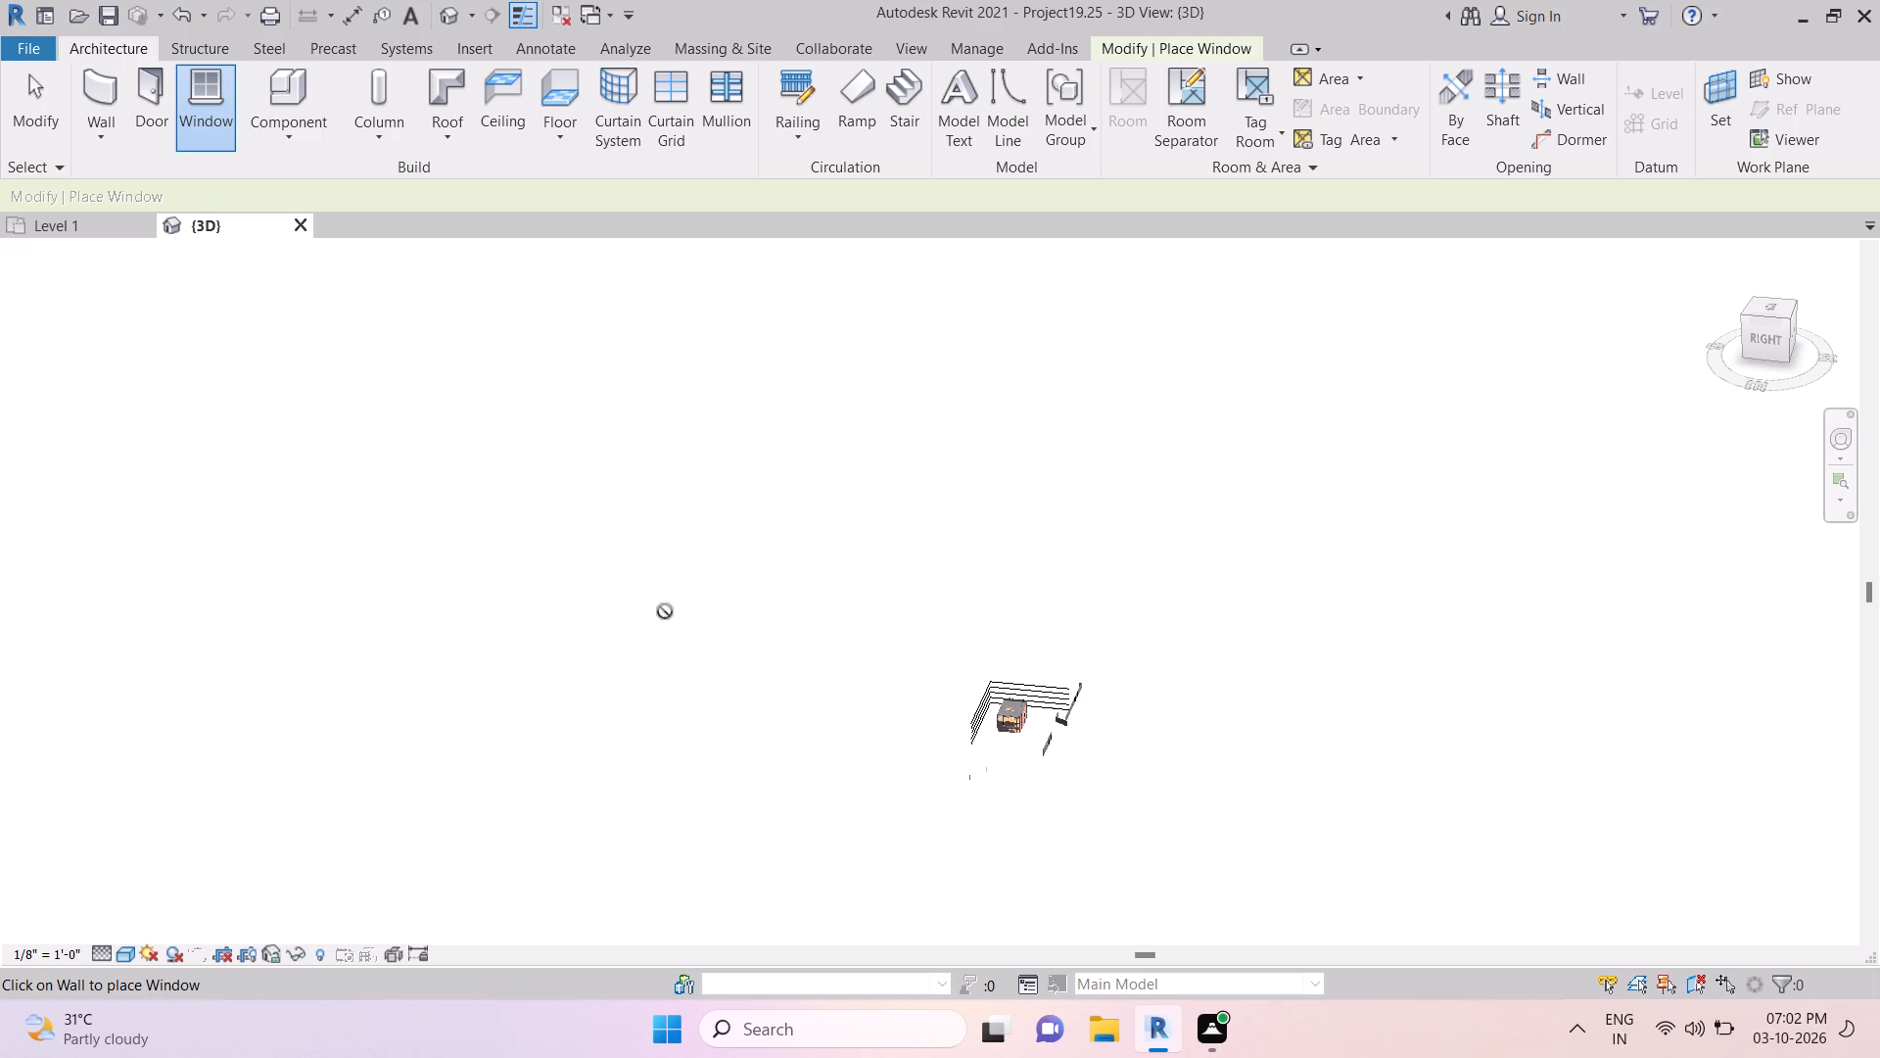
scroll(665, 611, "down", 4)
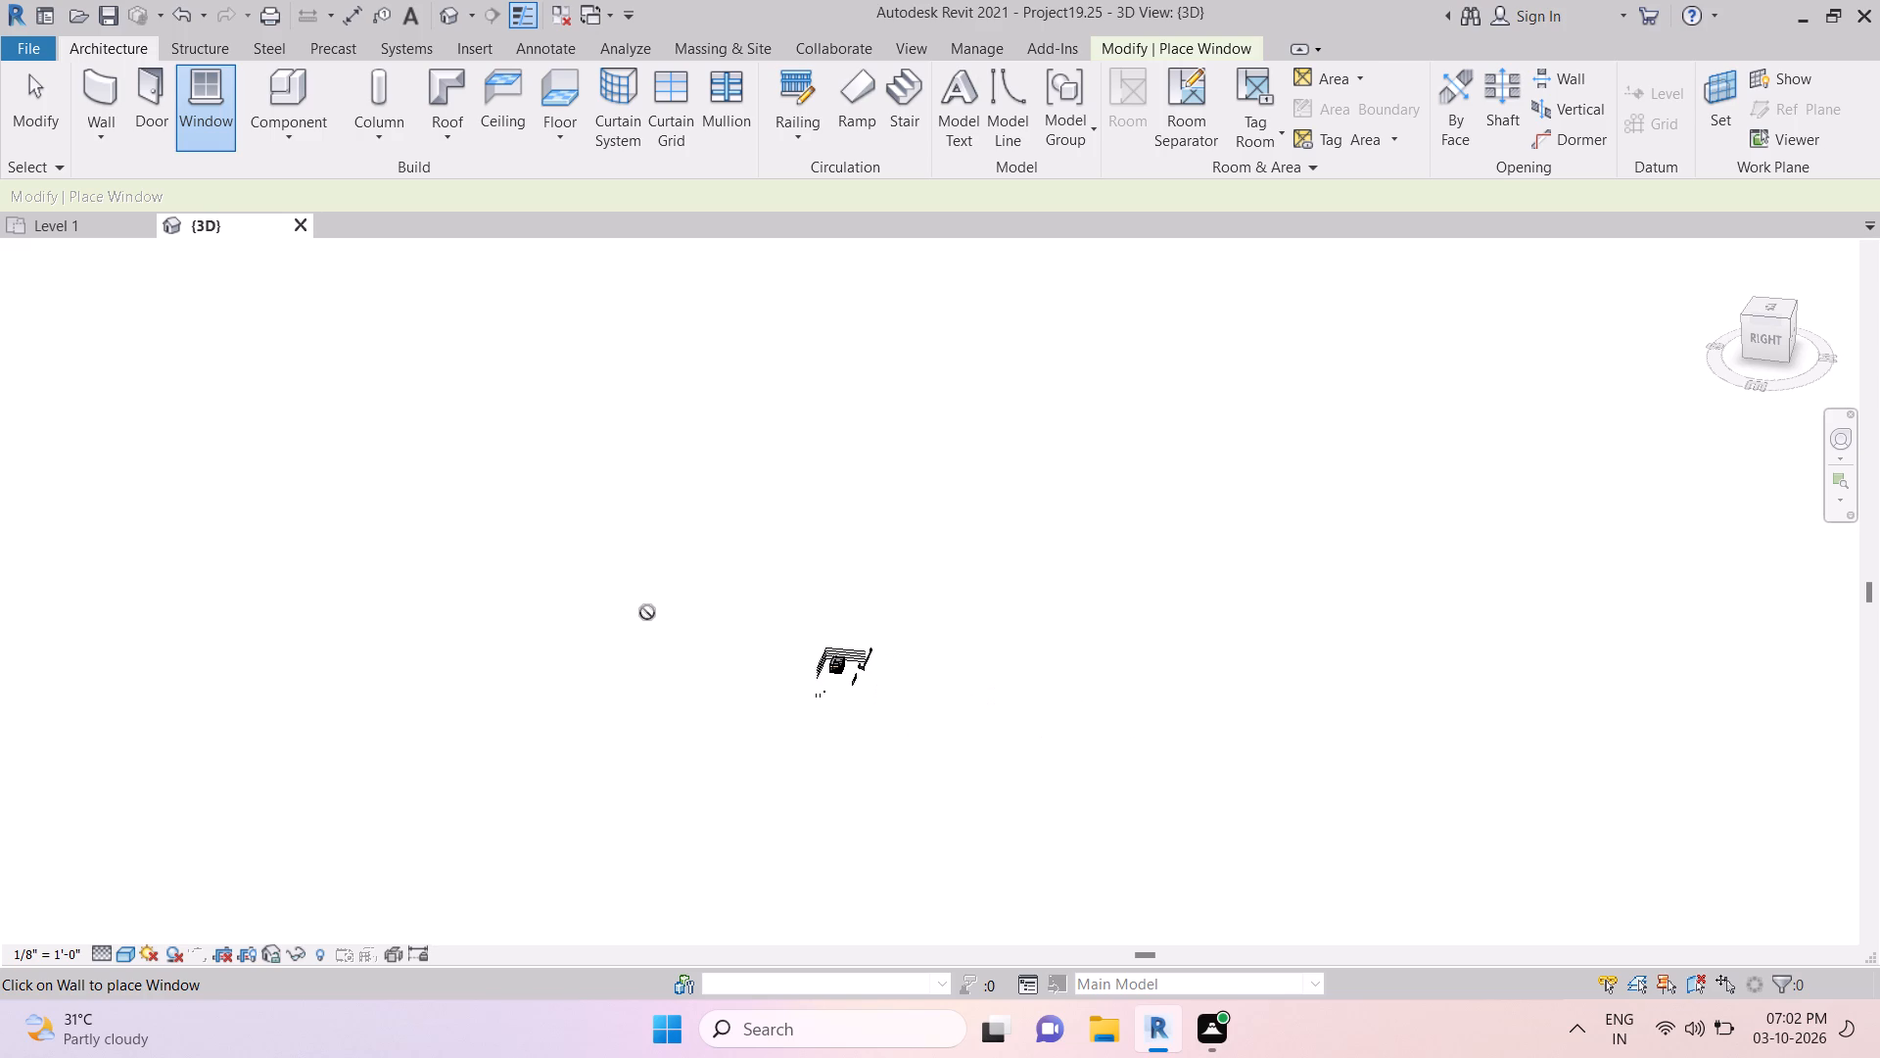
scroll(646, 611, "up", 5)
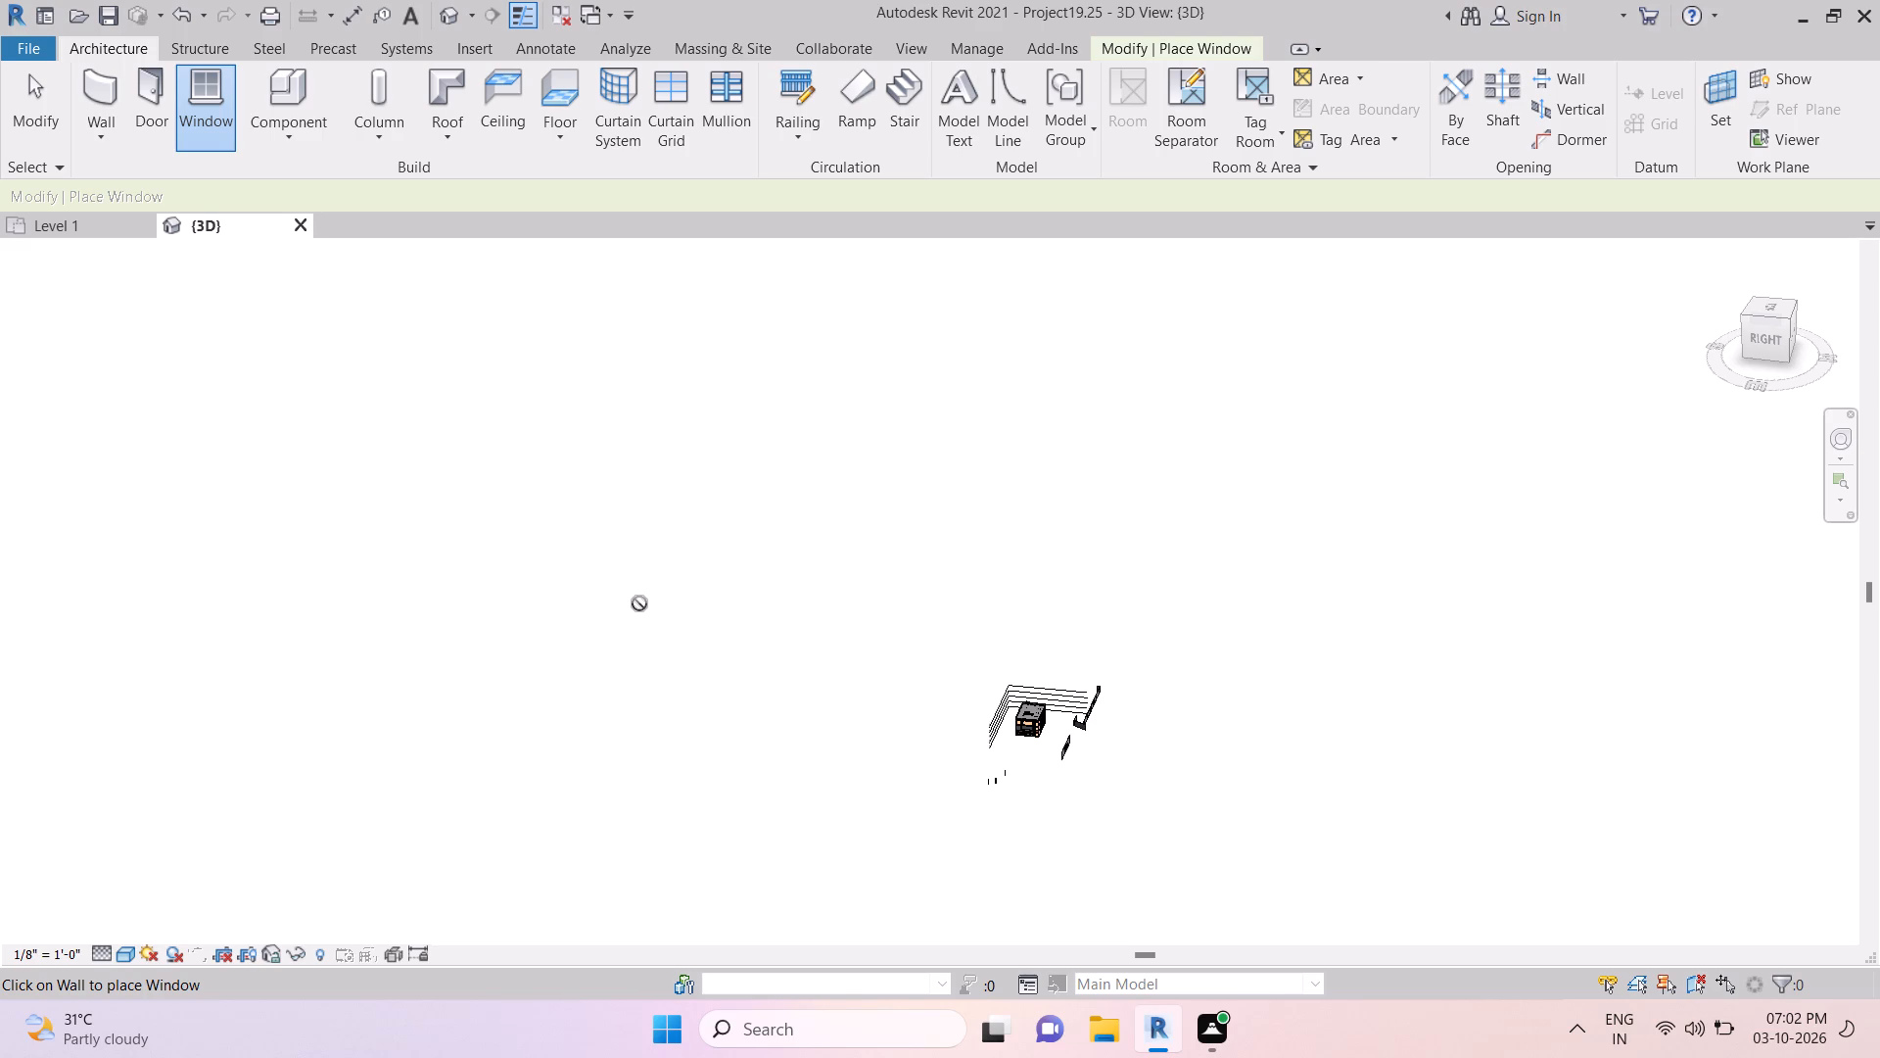
scroll(639, 603, "up", 3)
scroll(619, 639, "down", 4)
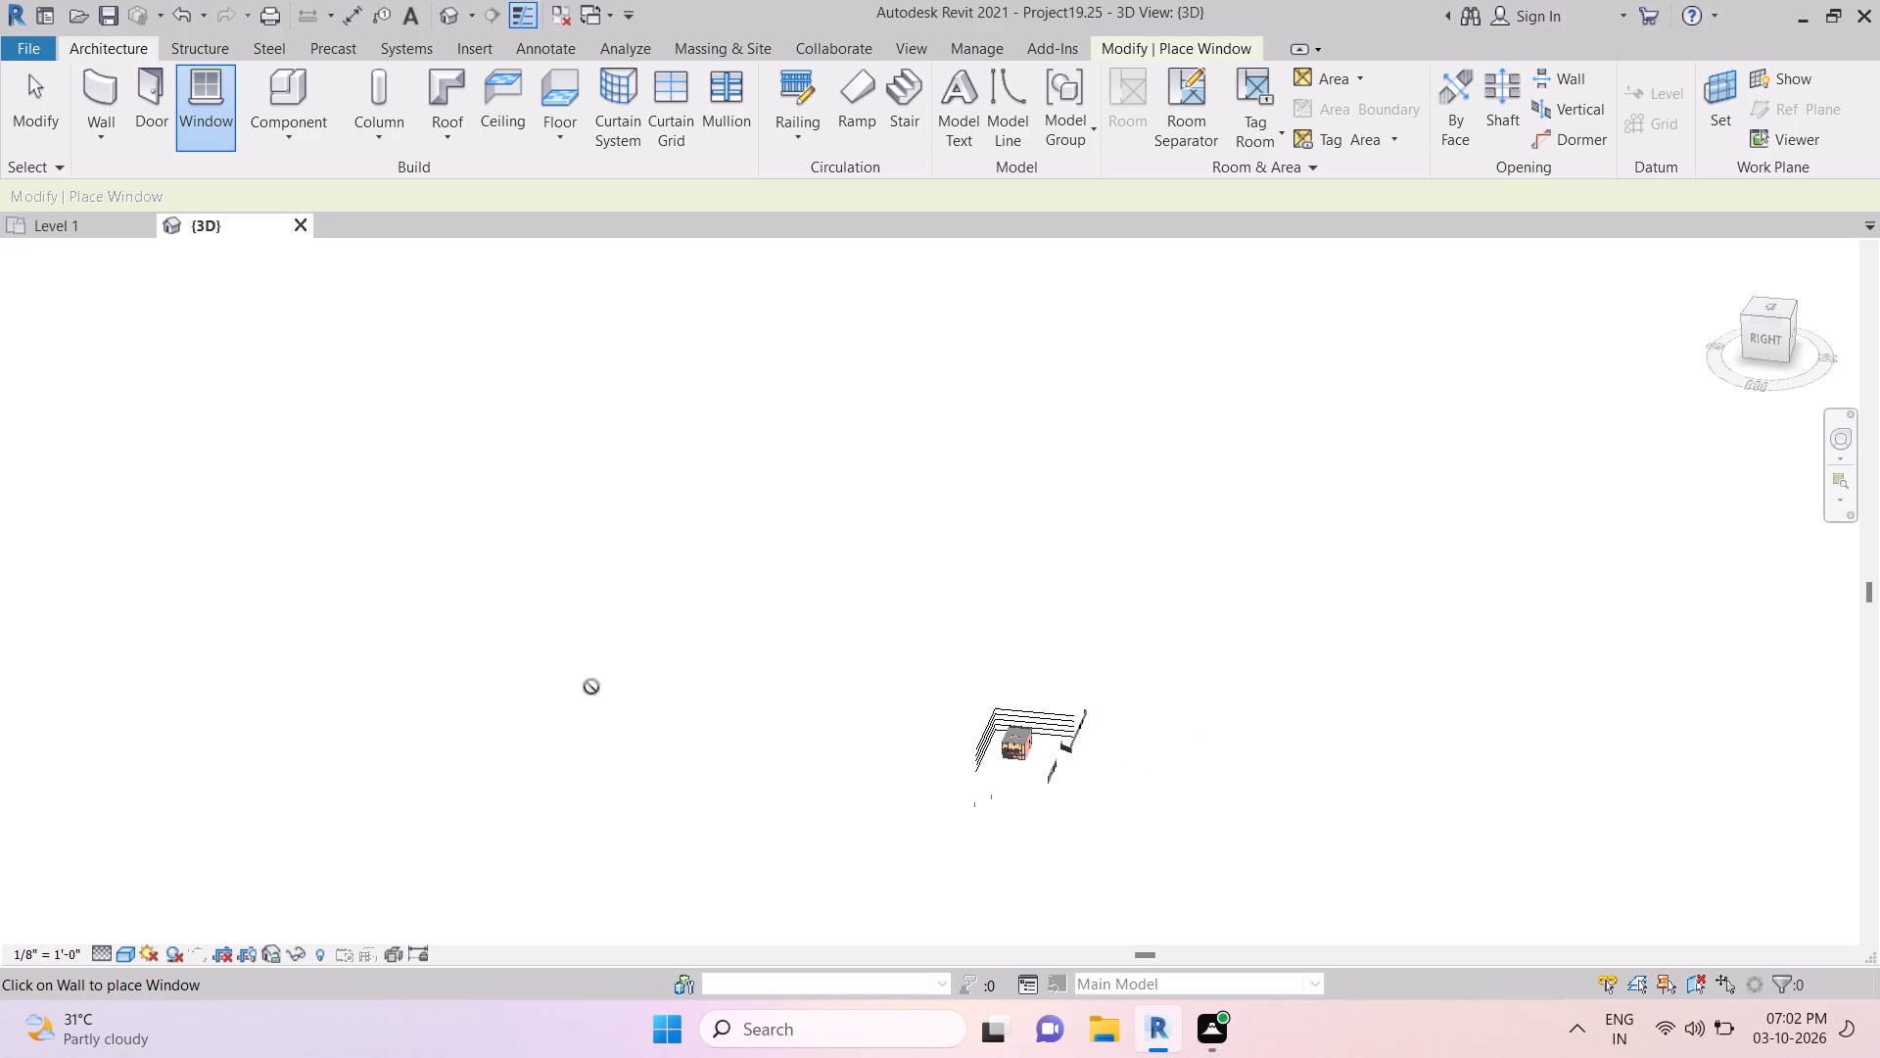
left_click_drag(1004, 766, 984, 723)
right_click_drag(1000, 764, 984, 723)
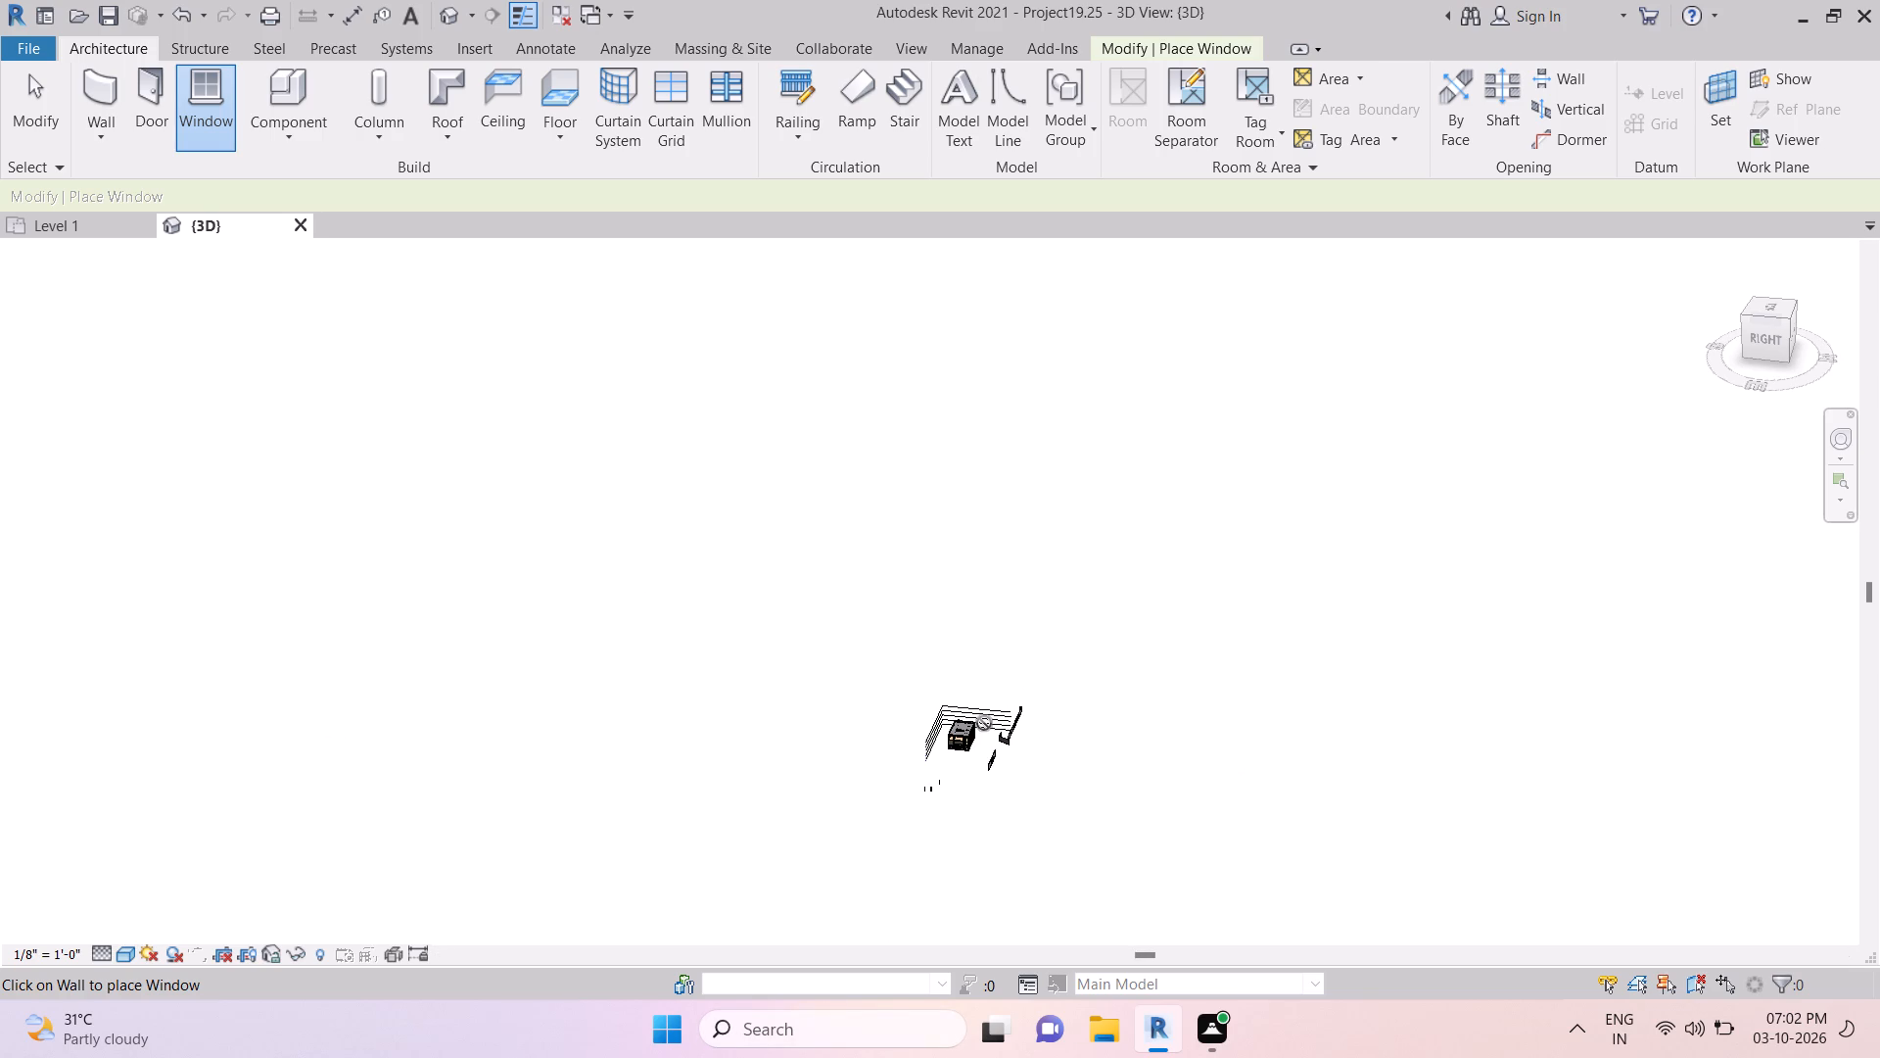
right_click_drag(984, 723, 1008, 709)
left_click_drag(984, 723, 1031, 763)
left_click(987, 746)
scroll(942, 734, "down", 3)
scroll(940, 734, "up", 14)
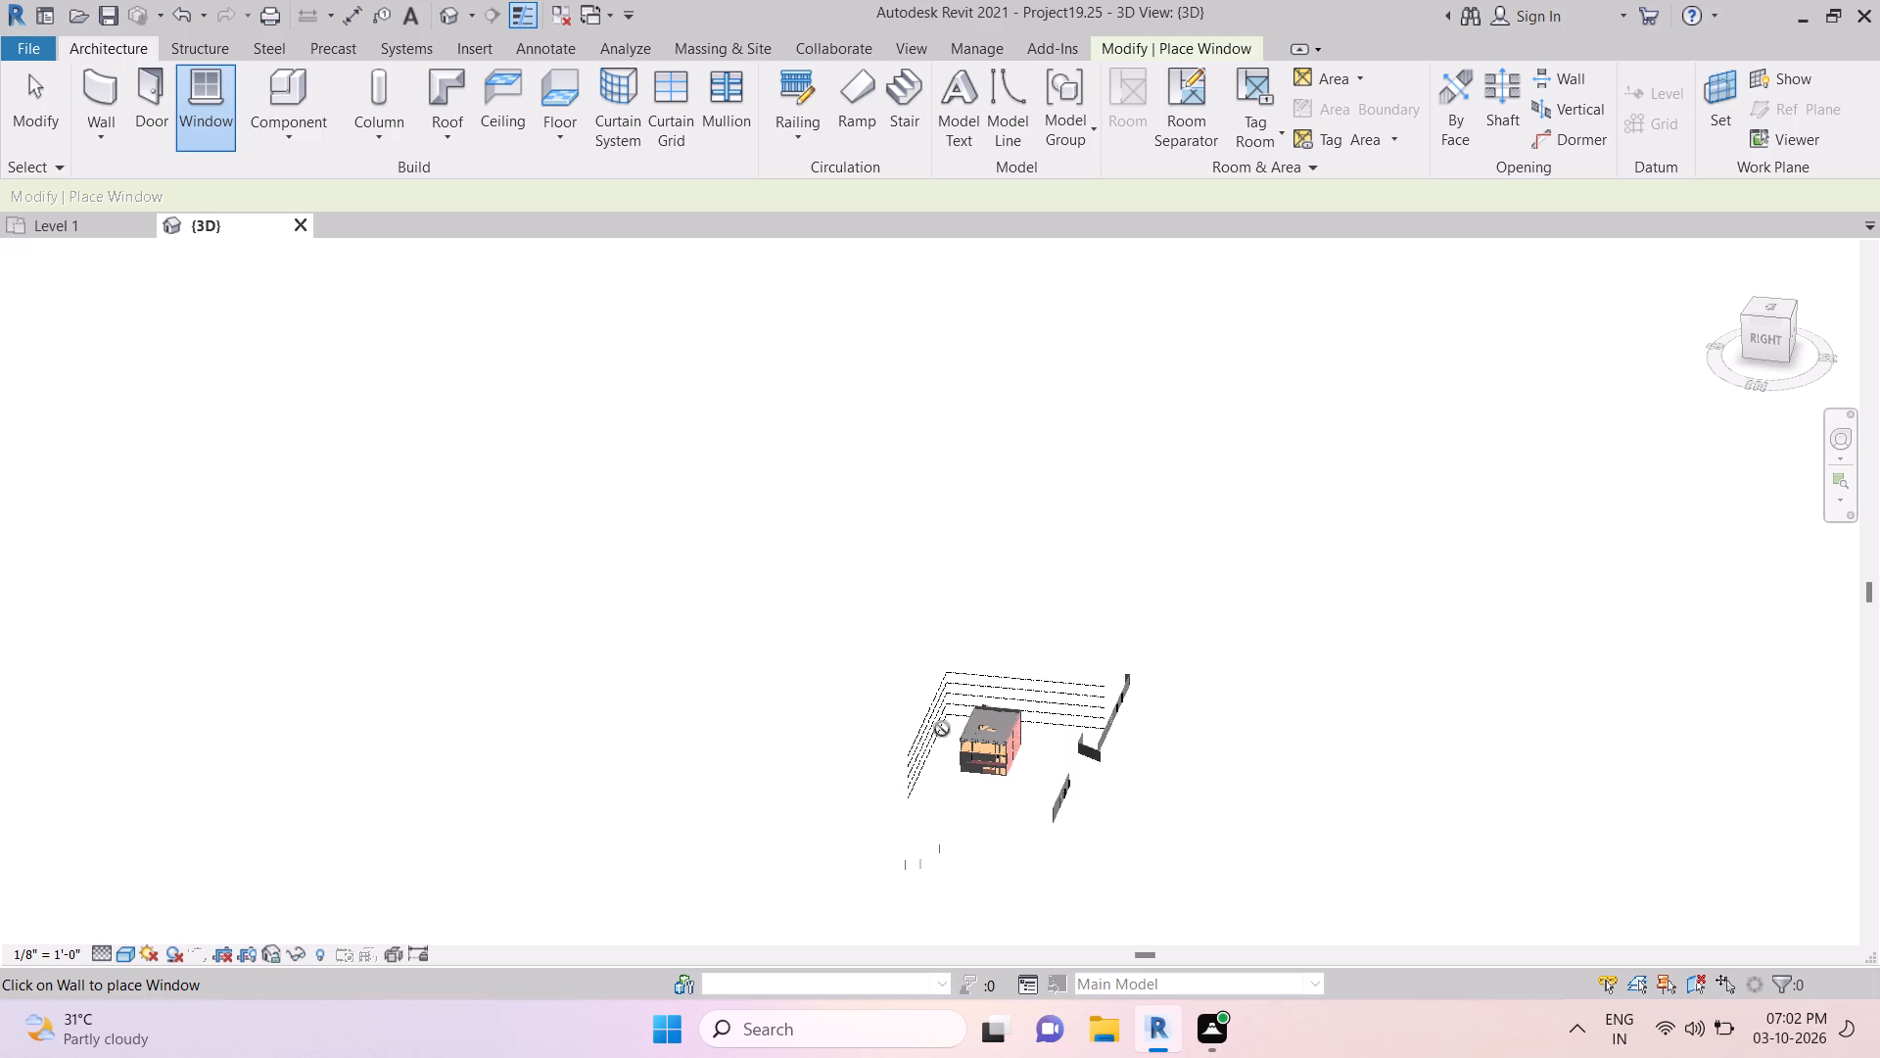
scroll(943, 716, "up", 6)
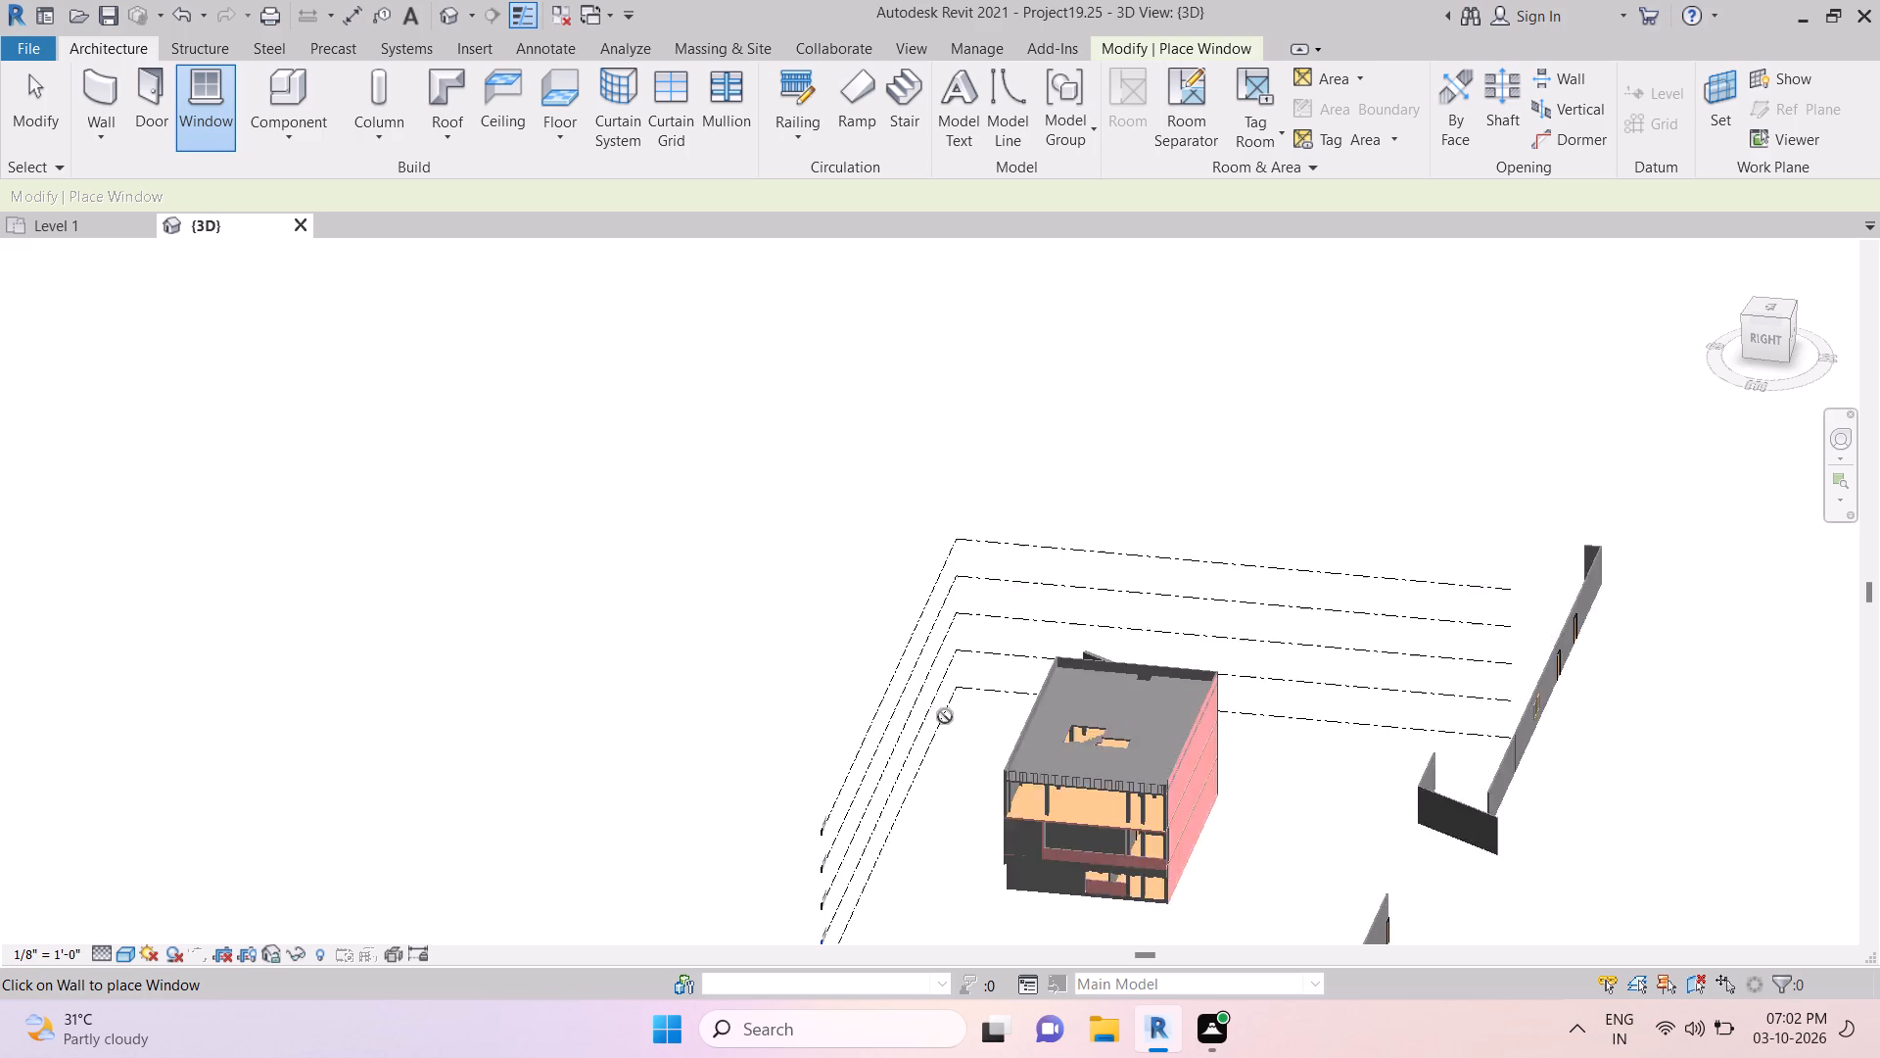
scroll(945, 716, "down", 6)
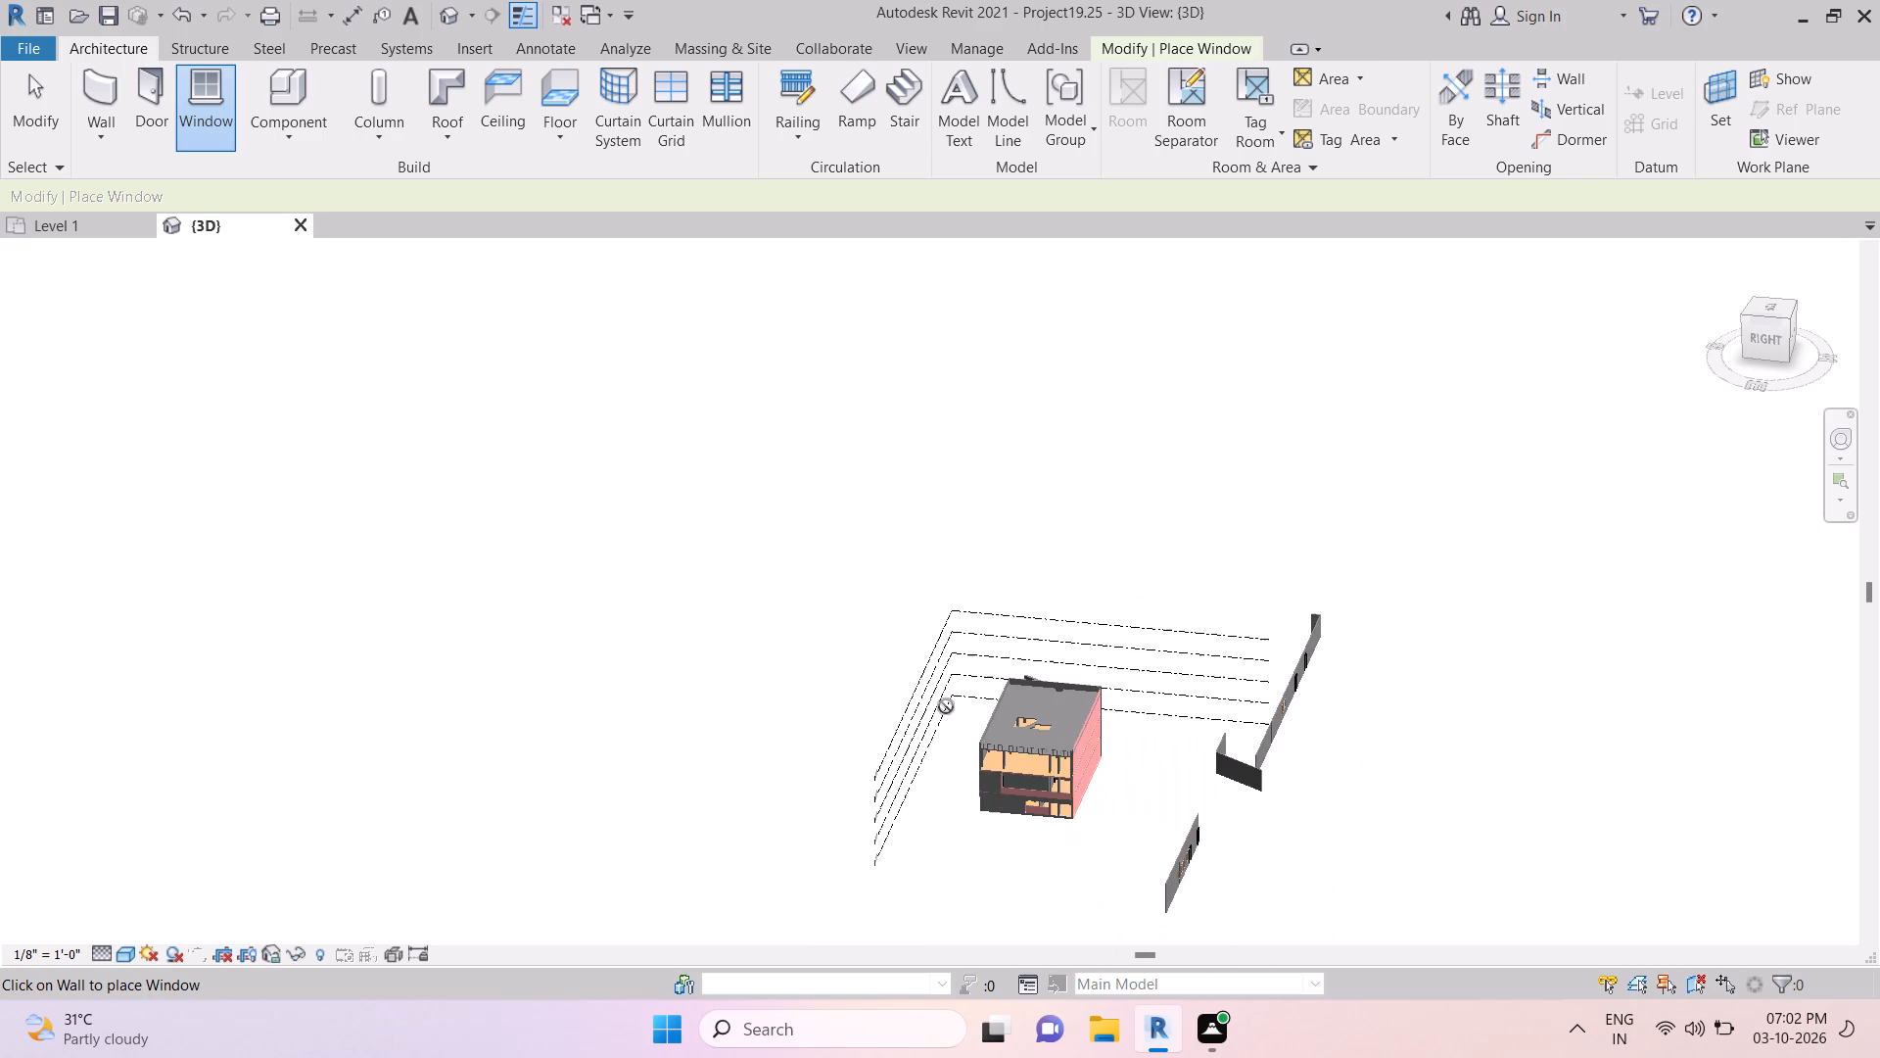
Try to place another window in the long wall beside the building in the 3D view.
scroll(946, 706, "up", 3)
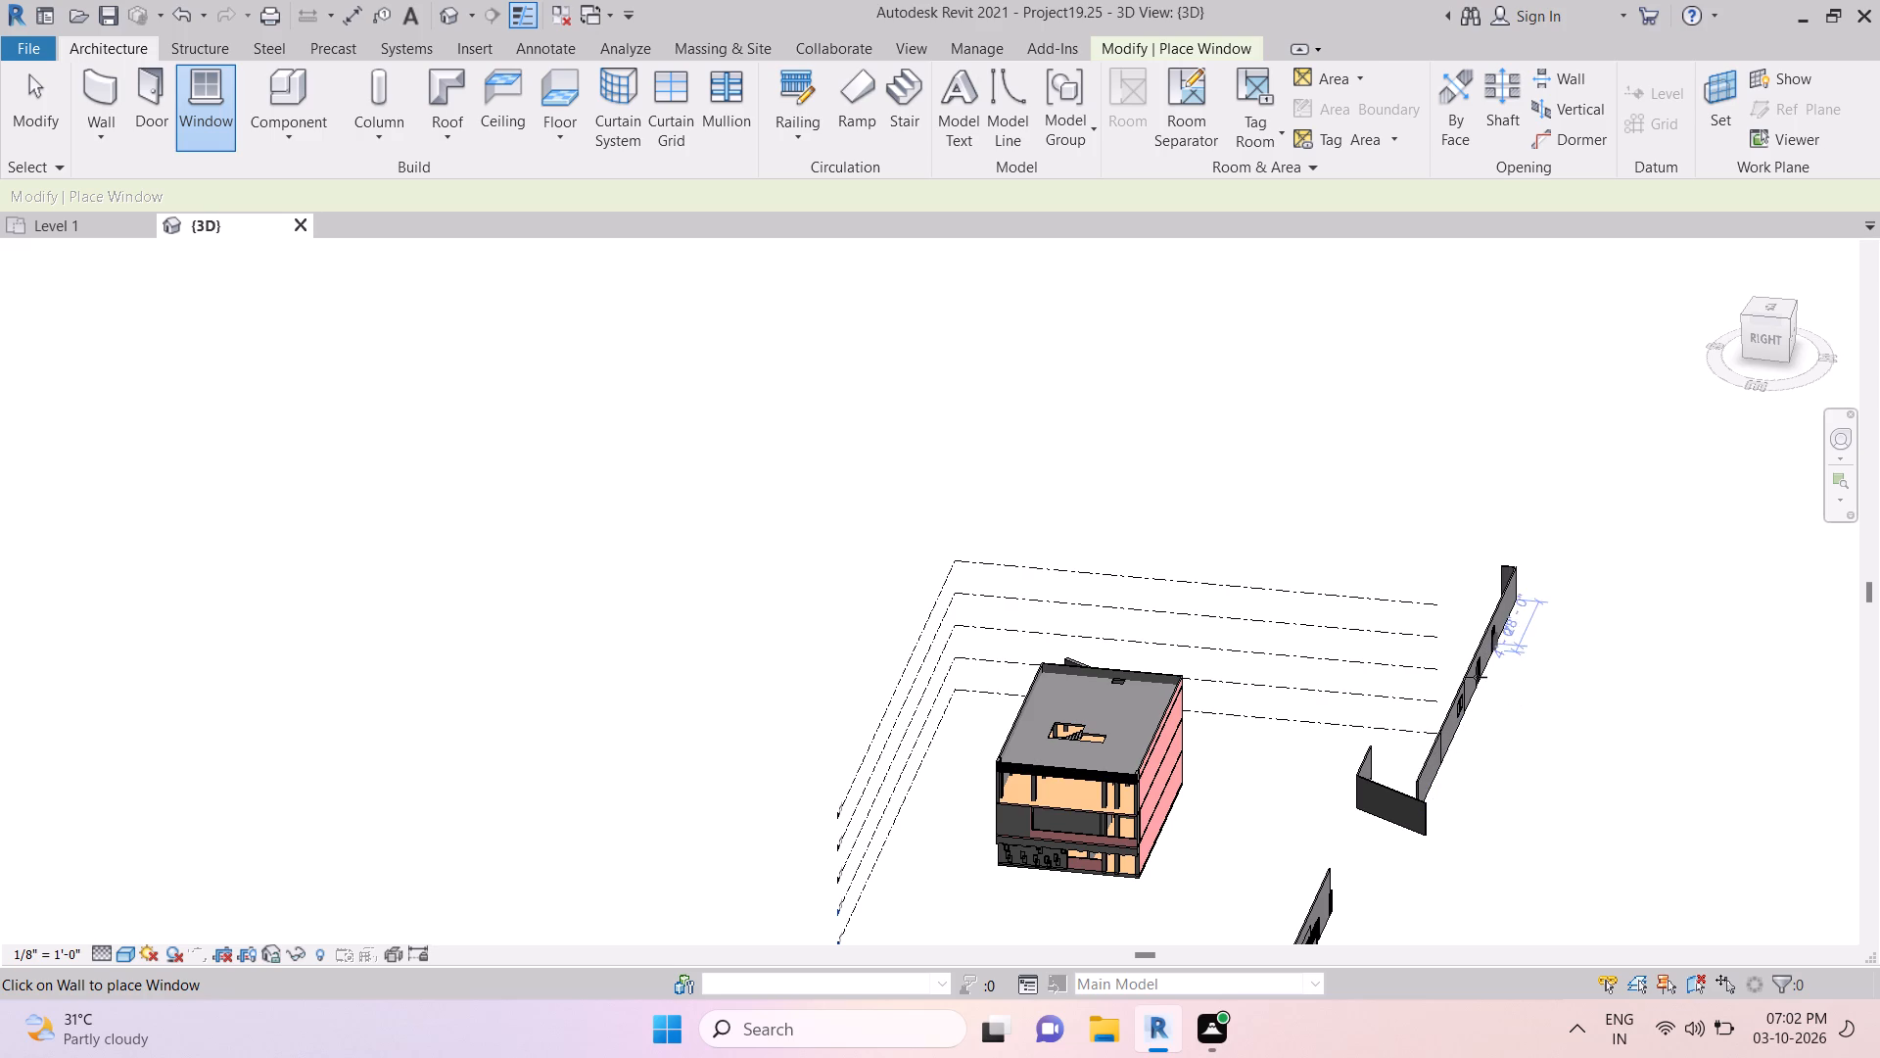
left_click(1519, 703)
scroll(1381, 796, "down", 5)
scroll(1381, 789, "up", 2)
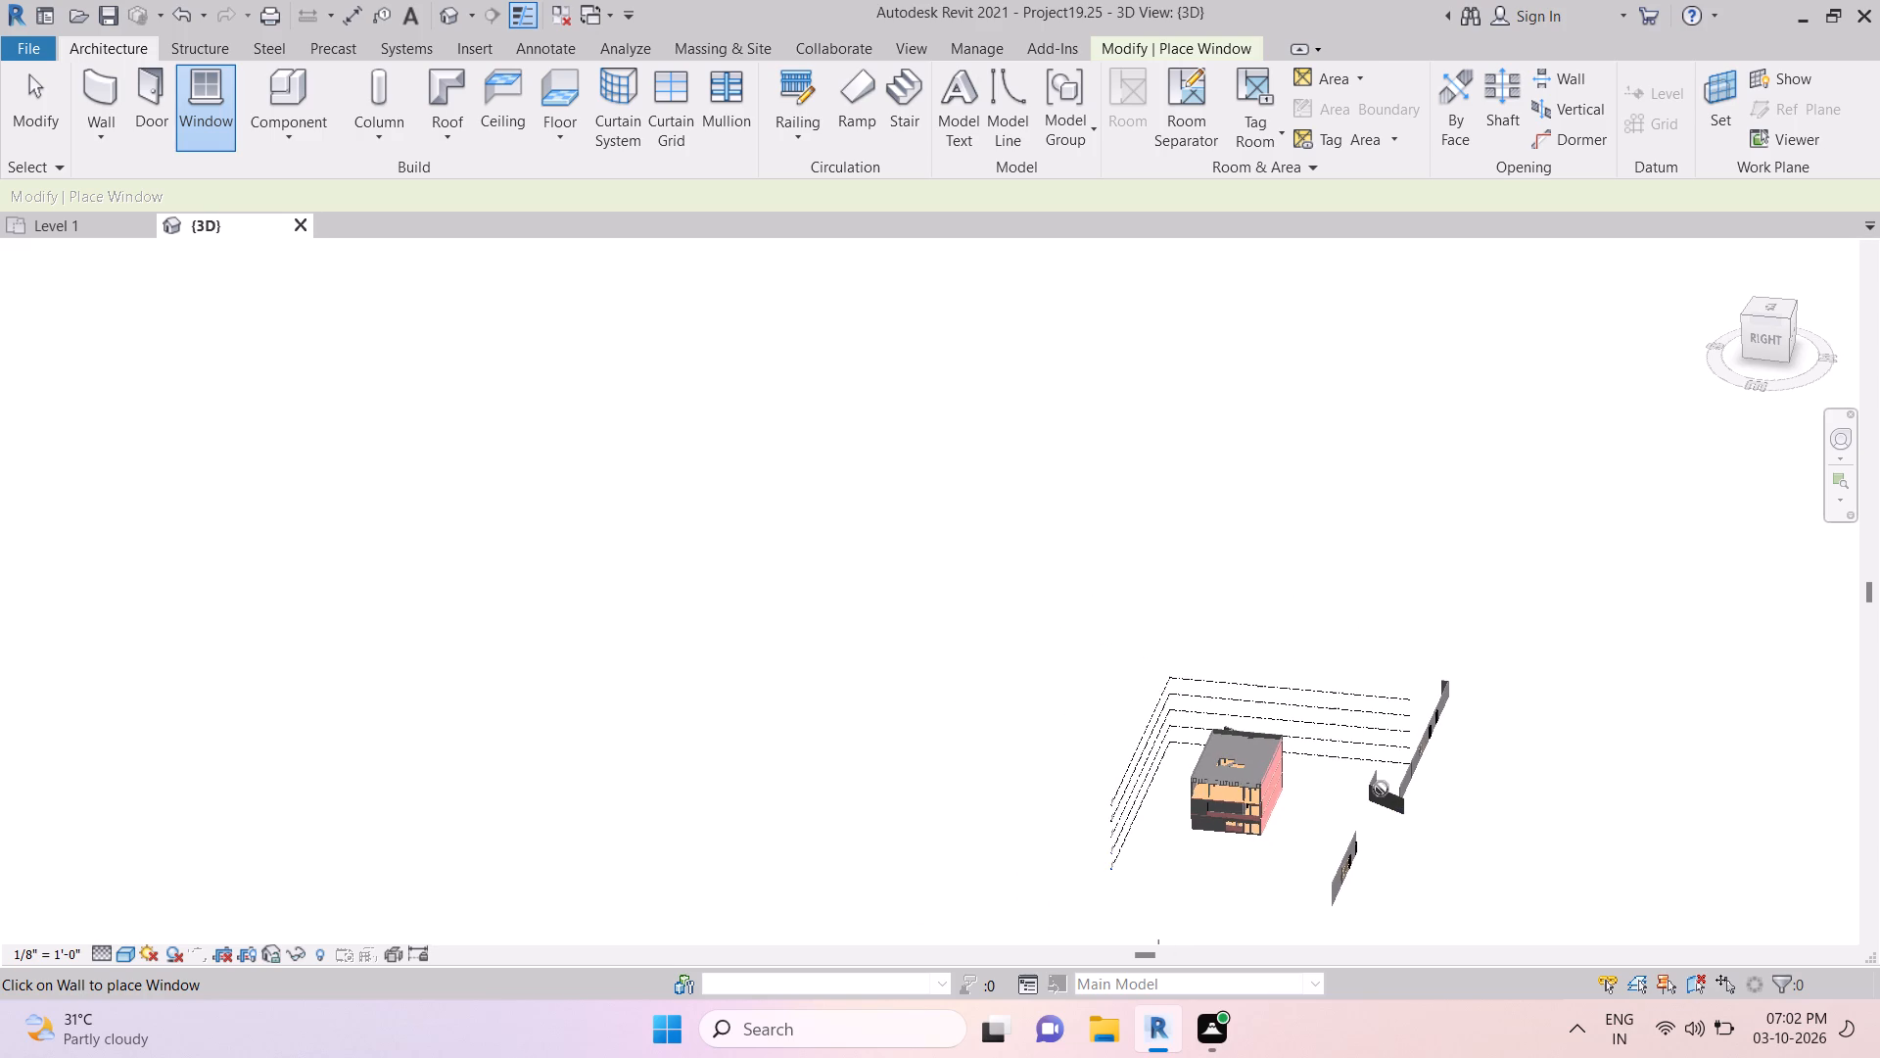
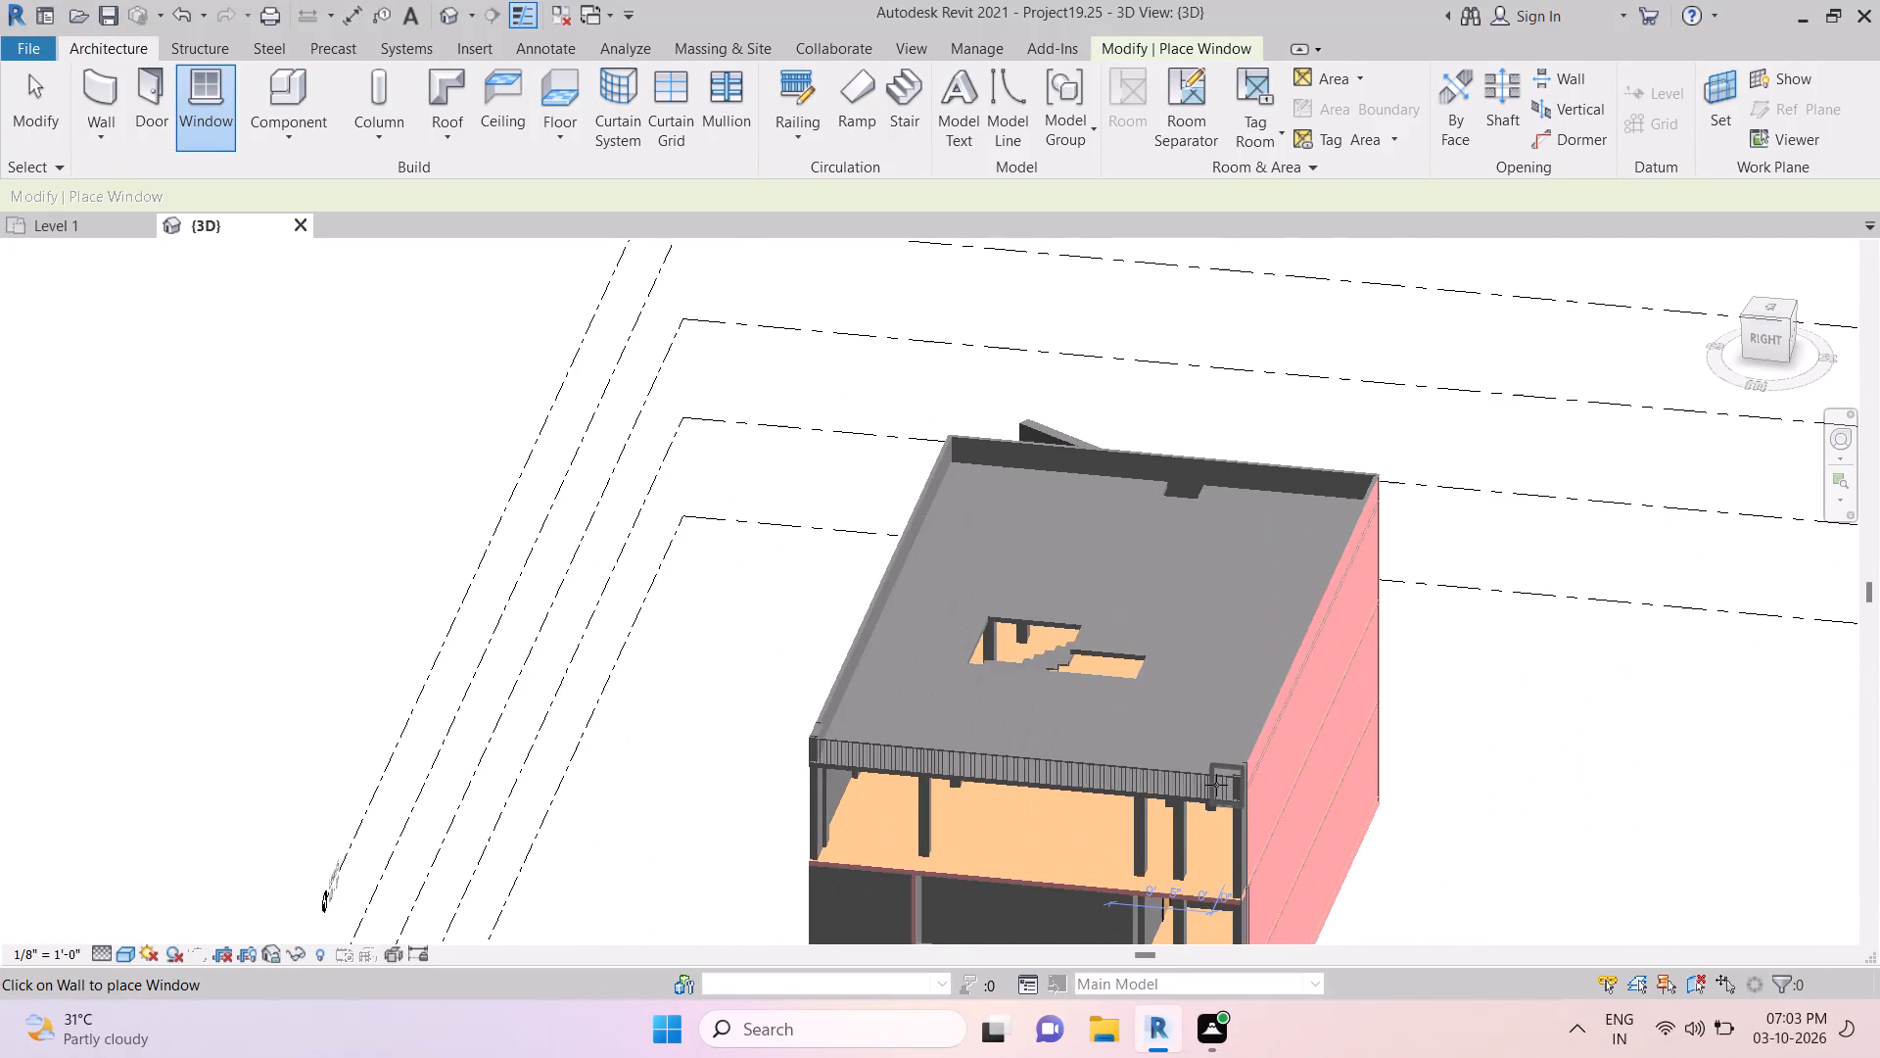
Examine the building and the separate walls with their door and window openings in the 3D view.
scroll(1216, 785, "down", 1)
scroll(1208, 782, "up", 6)
scroll(1206, 786, "down", 6)
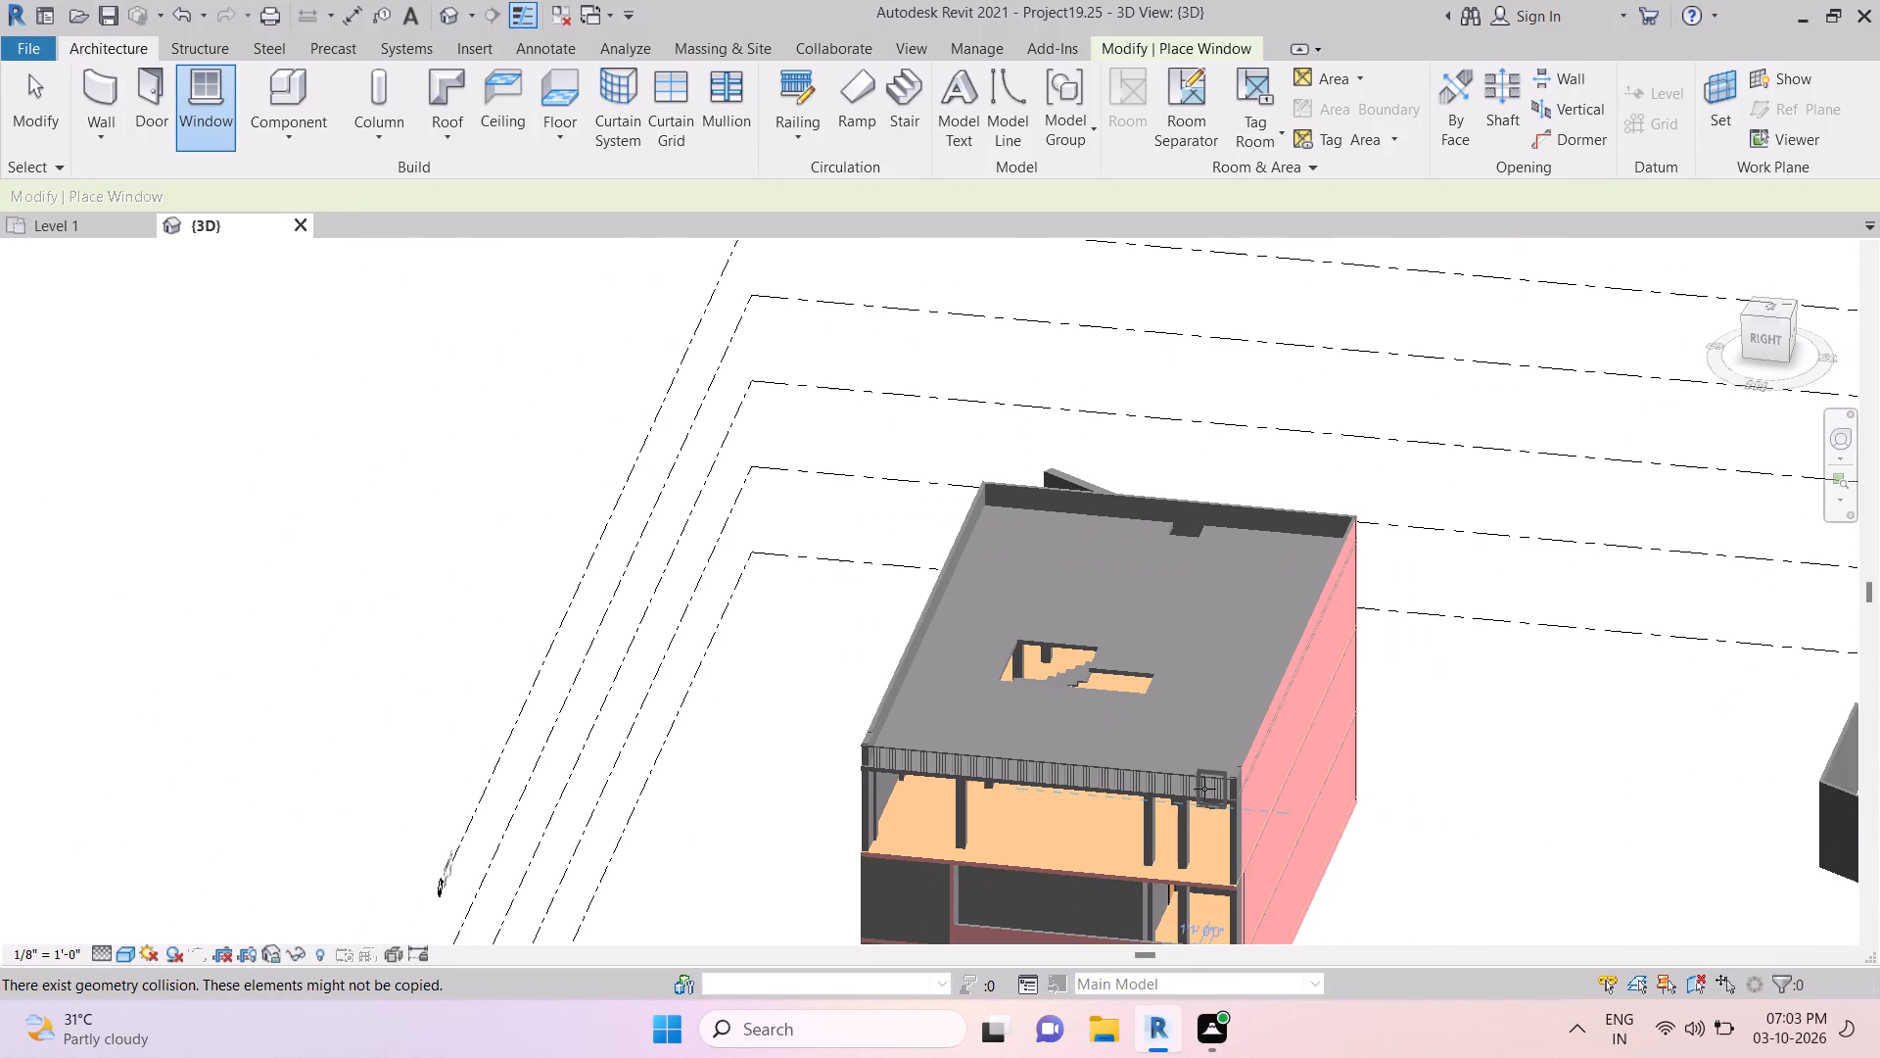
scroll(1230, 805, "down", 4)
scroll(1230, 810, "up", 8)
scroll(1211, 804, "down", 9)
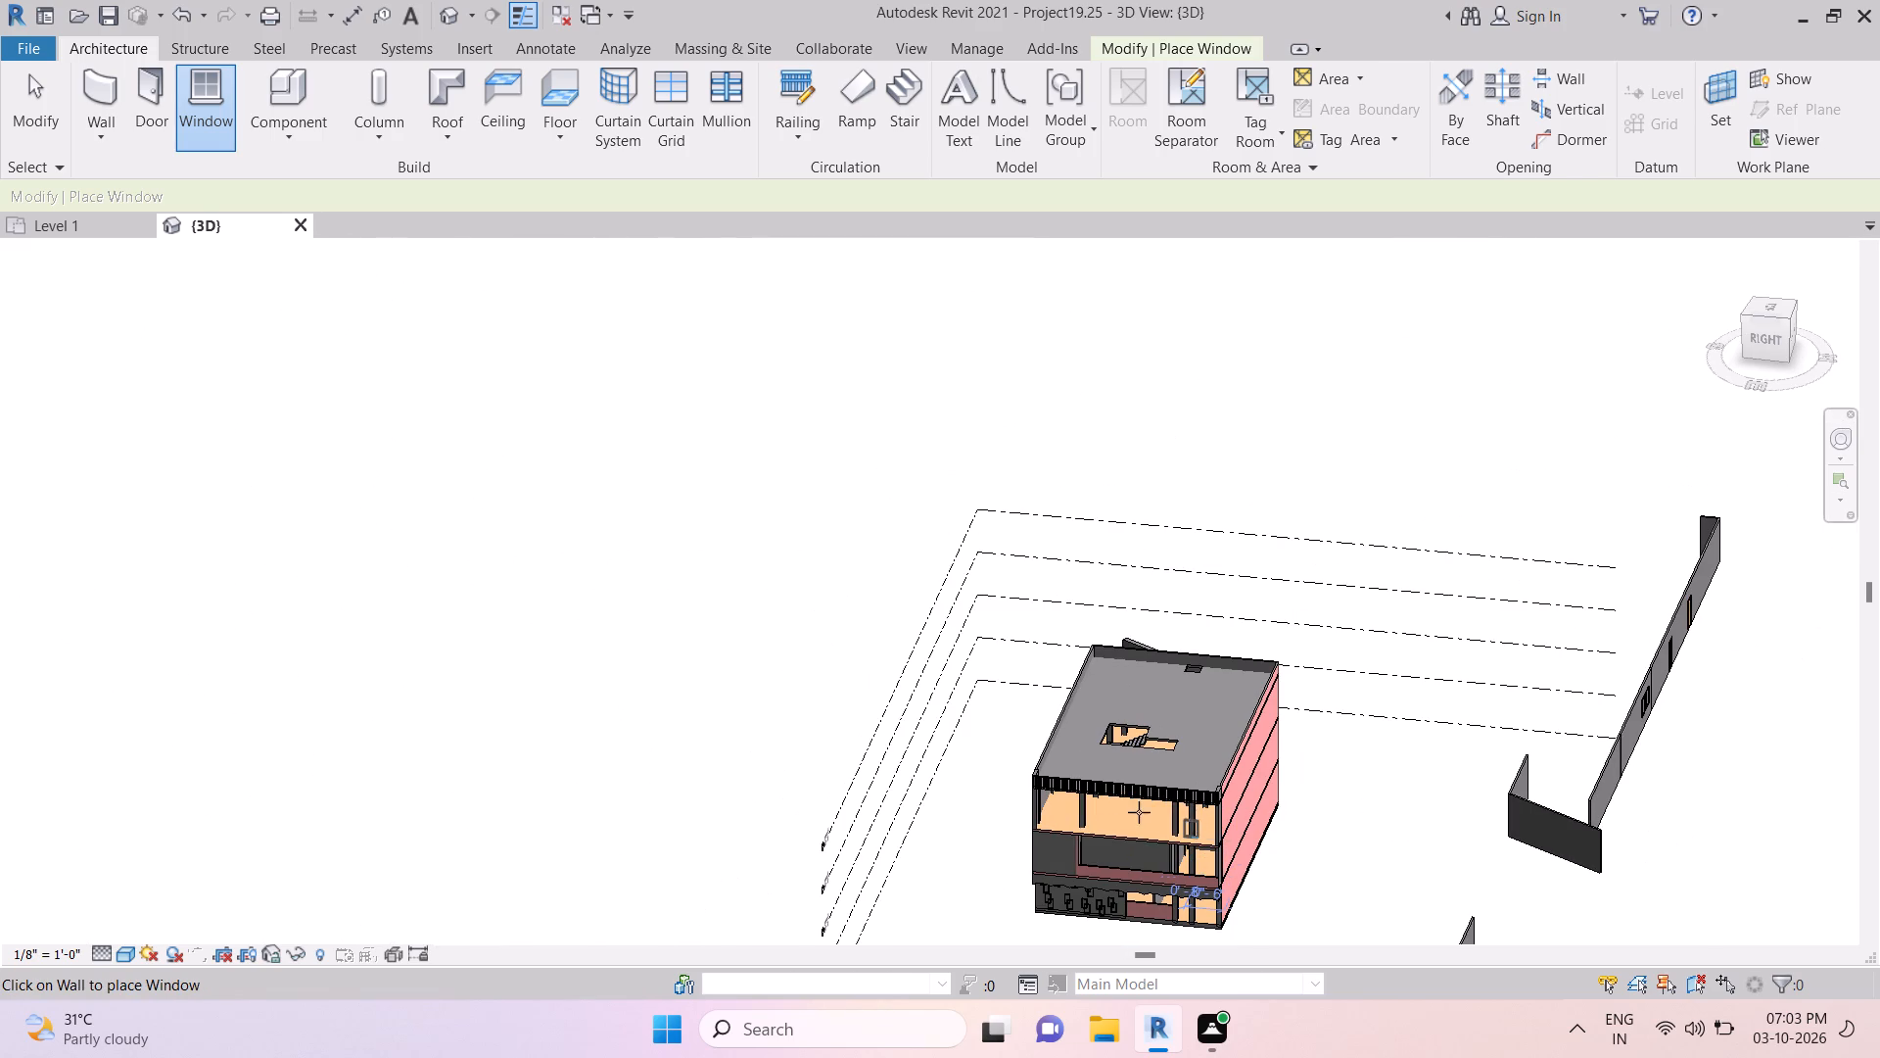
scroll(1675, 856, "down", 1)
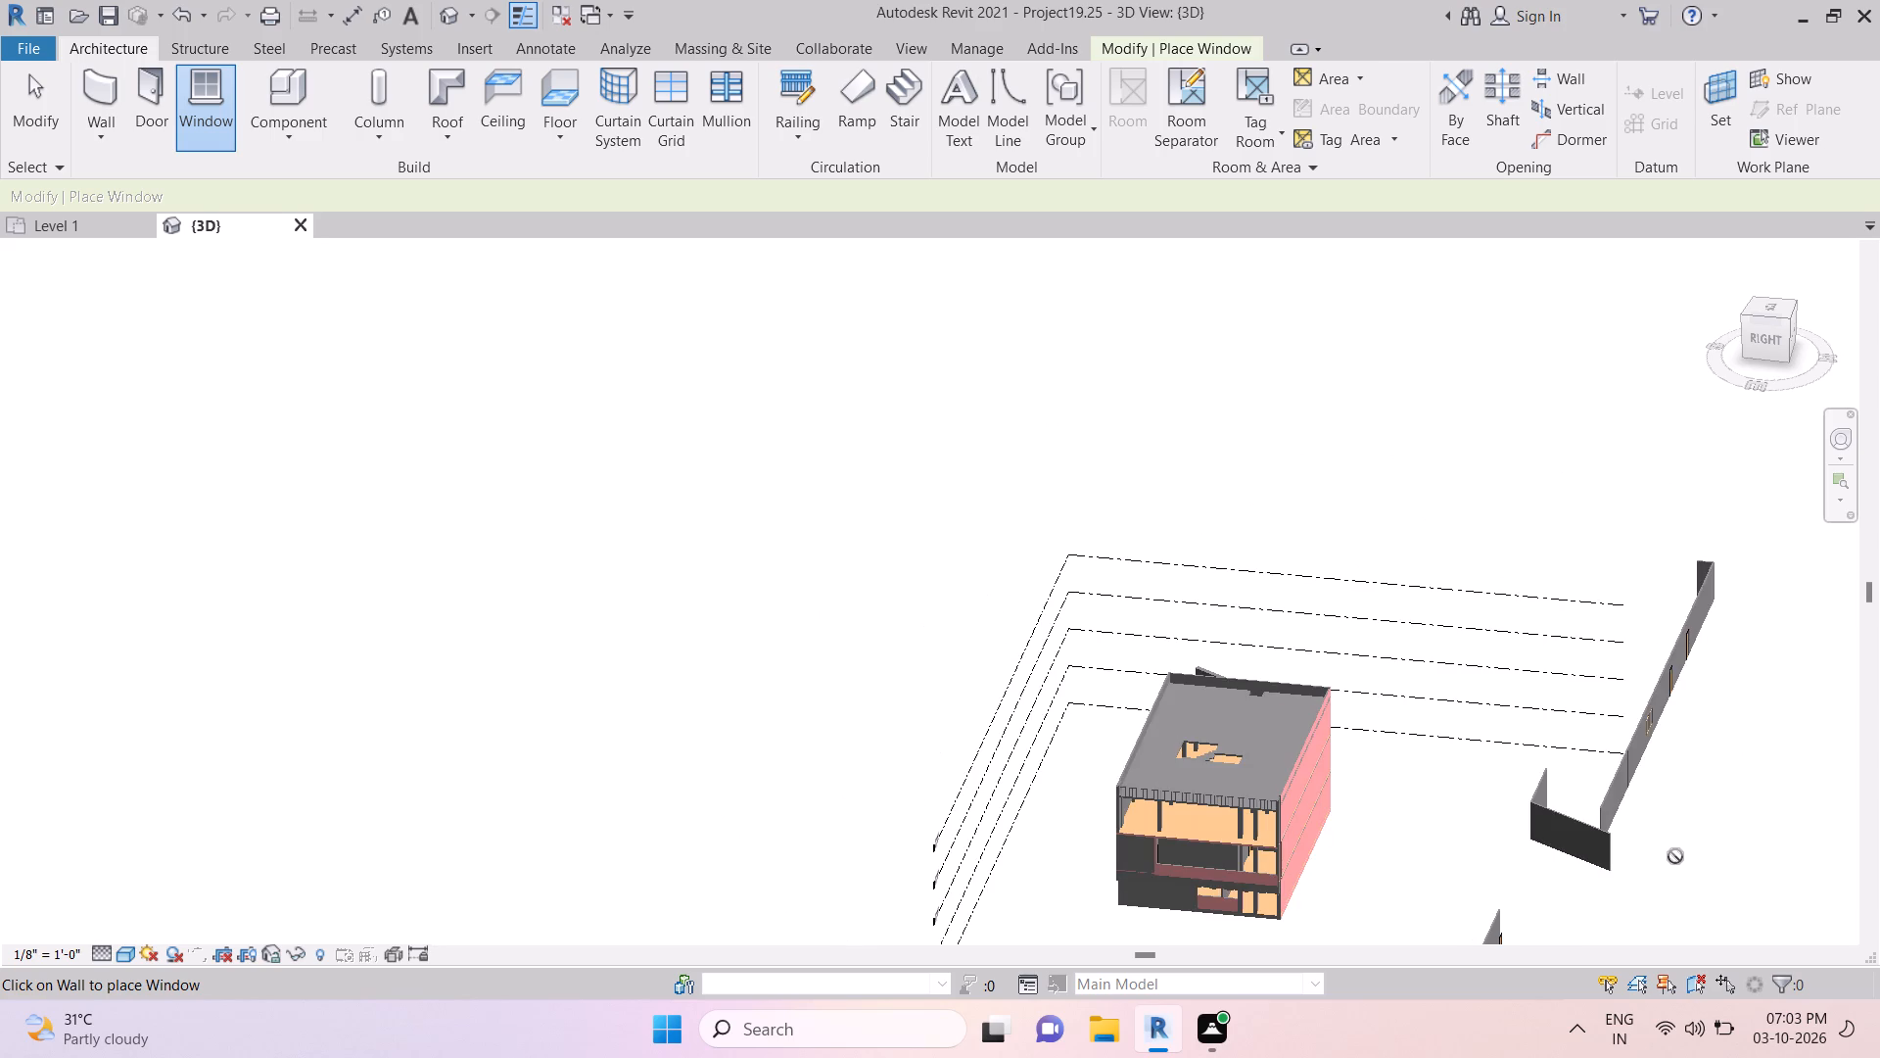
scroll(1678, 850, "up", 5)
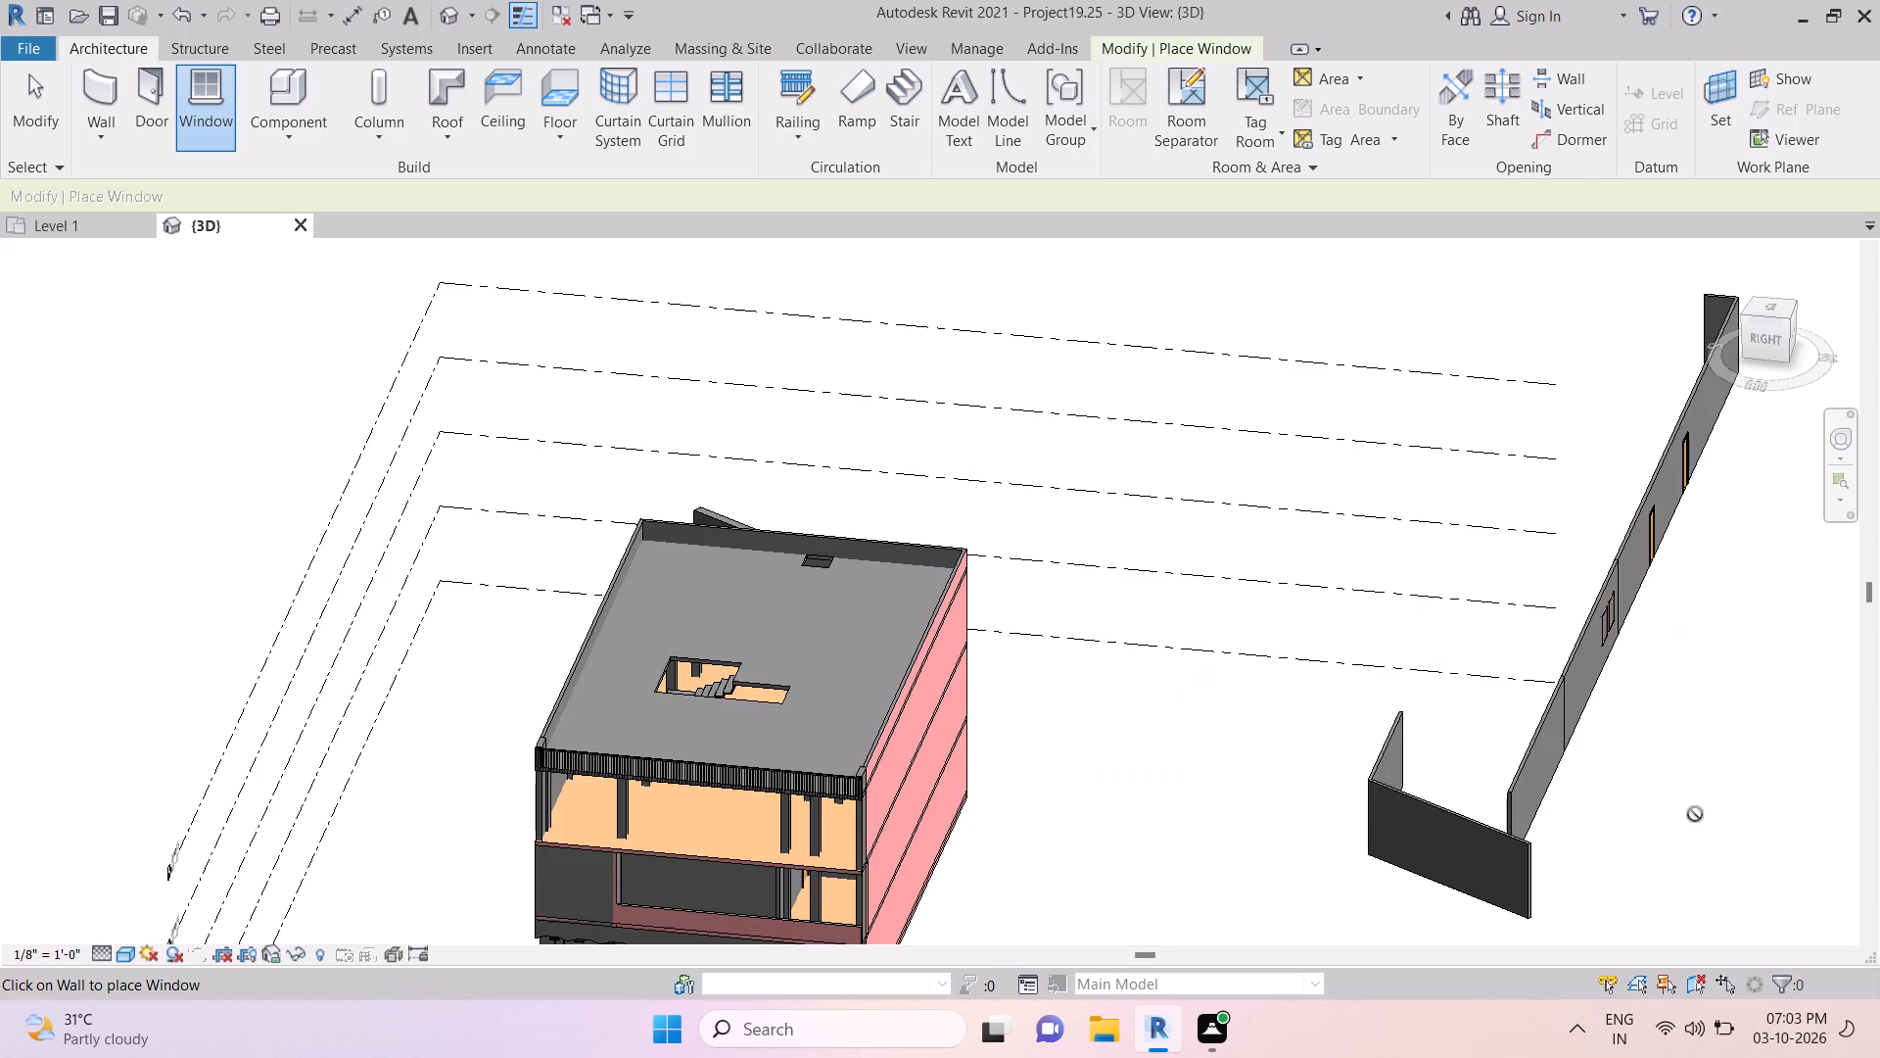
scroll(1415, 886, "up", 1)
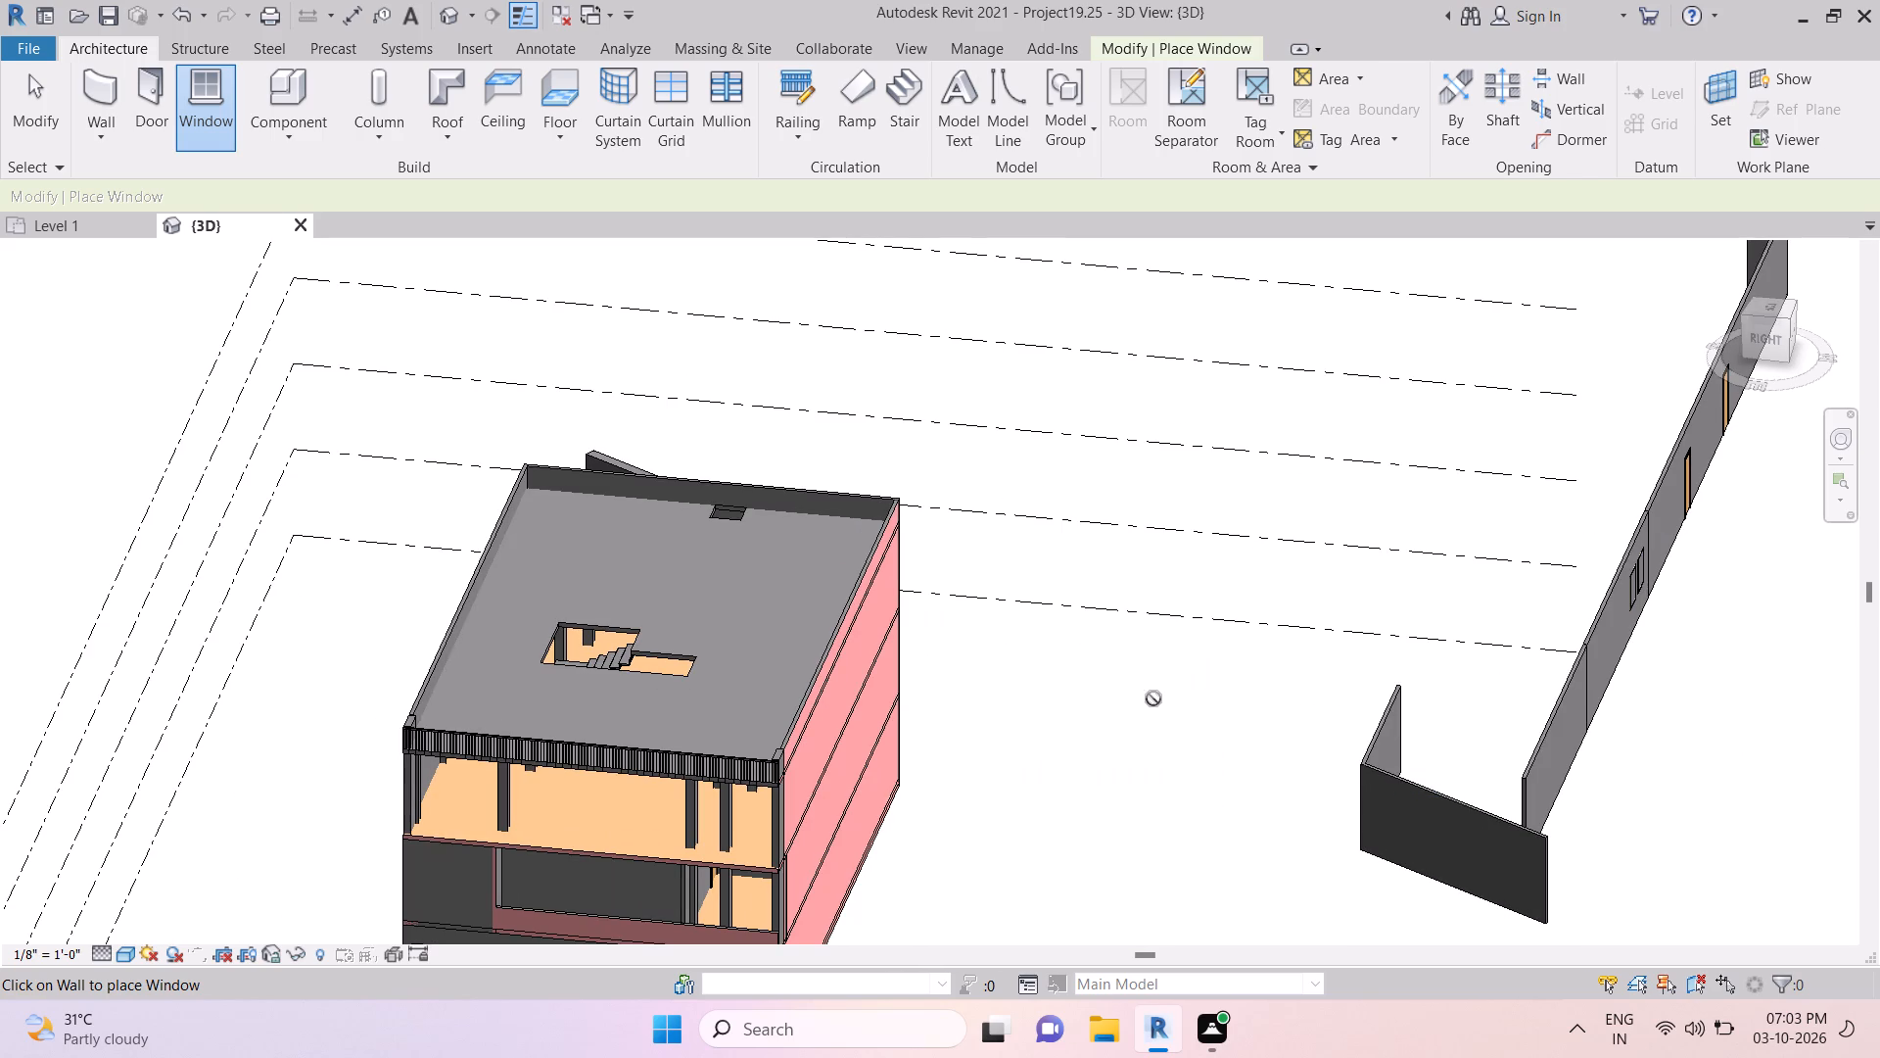
scroll(1227, 706, "up", 1)
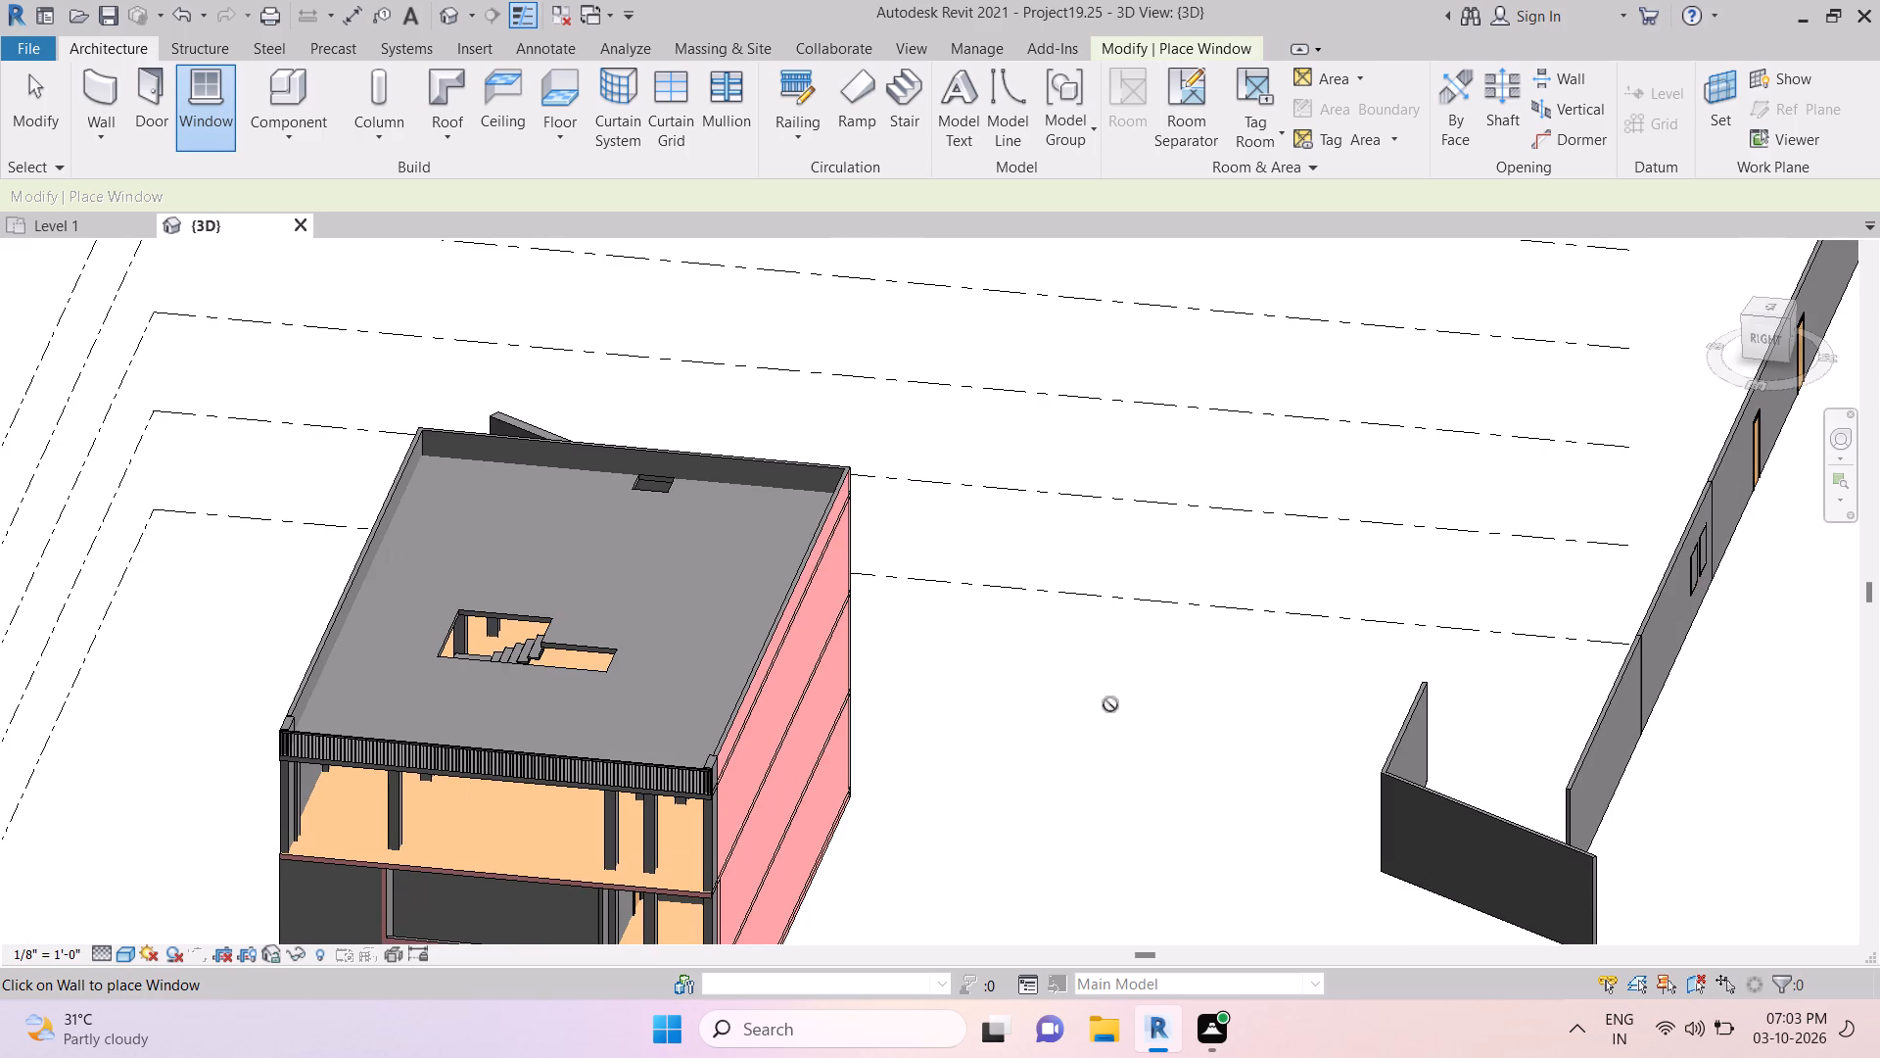
scroll(1184, 705, "down", 4)
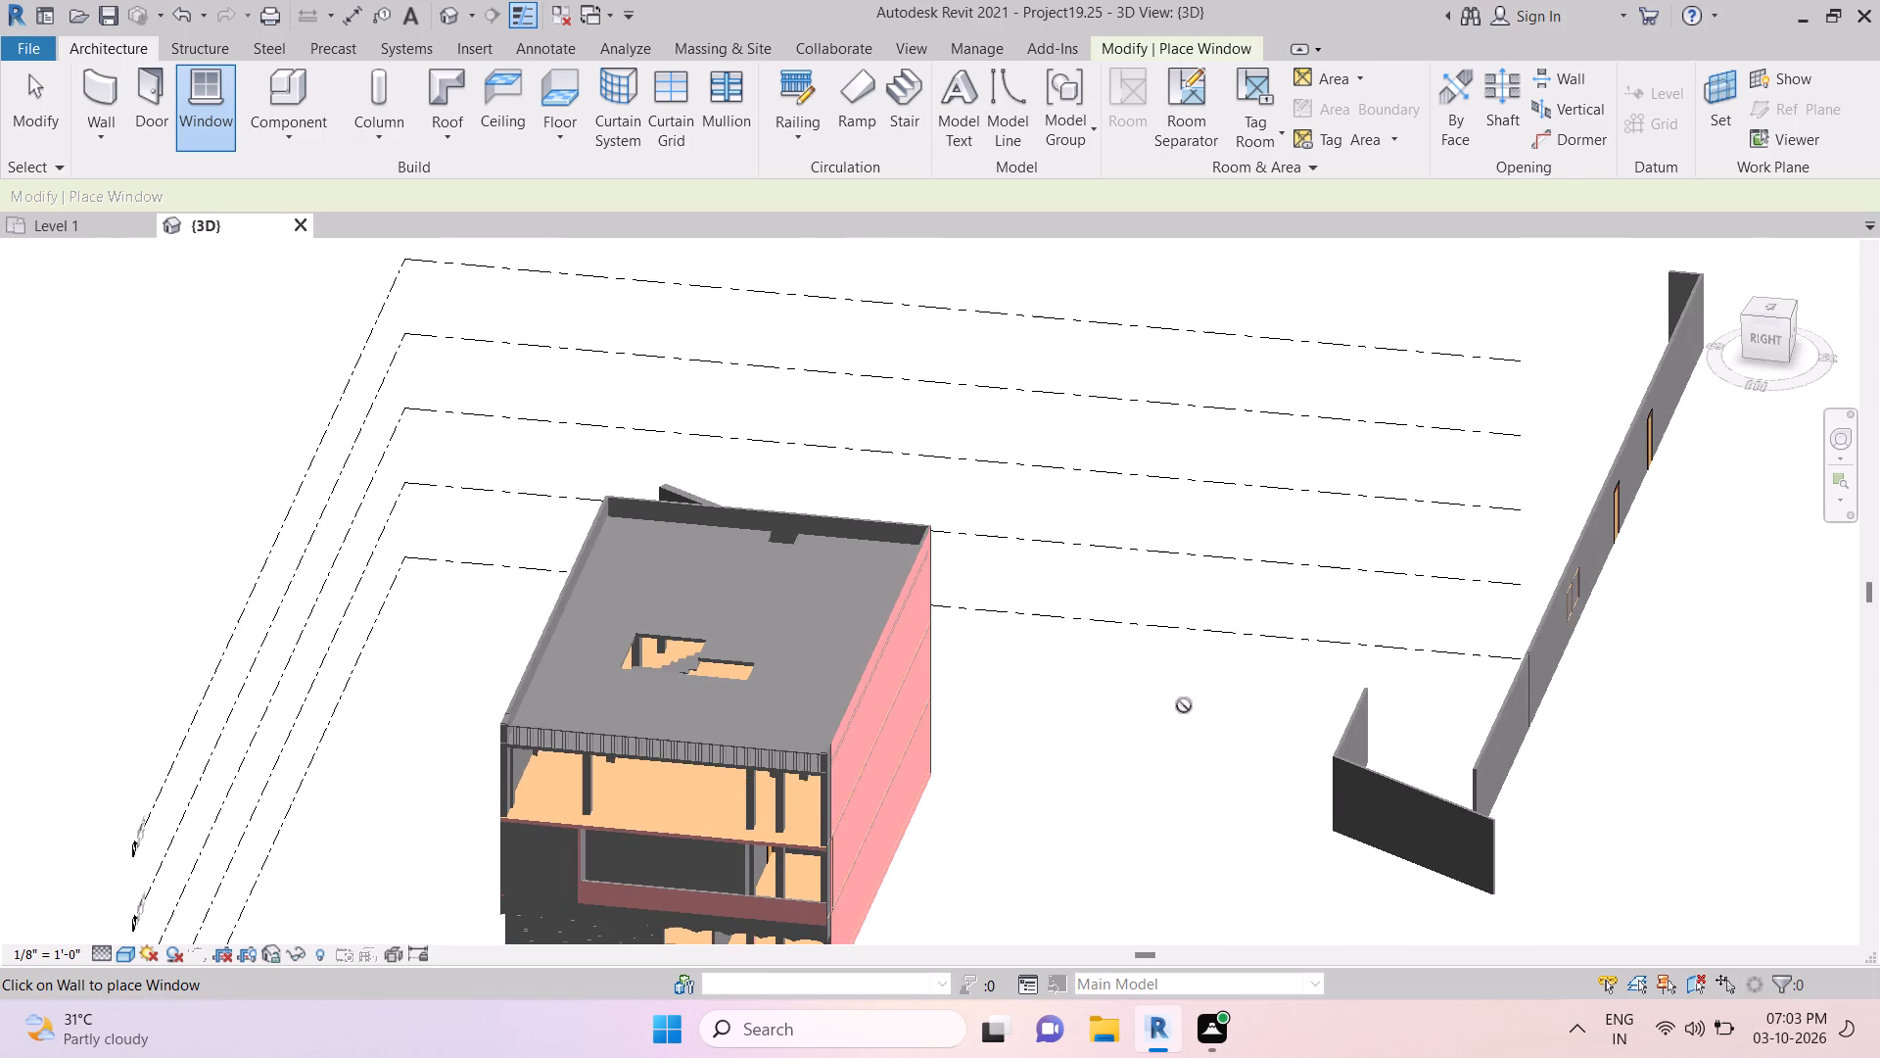
scroll(1184, 705, "down", 4)
scroll(1184, 705, "up", 2)
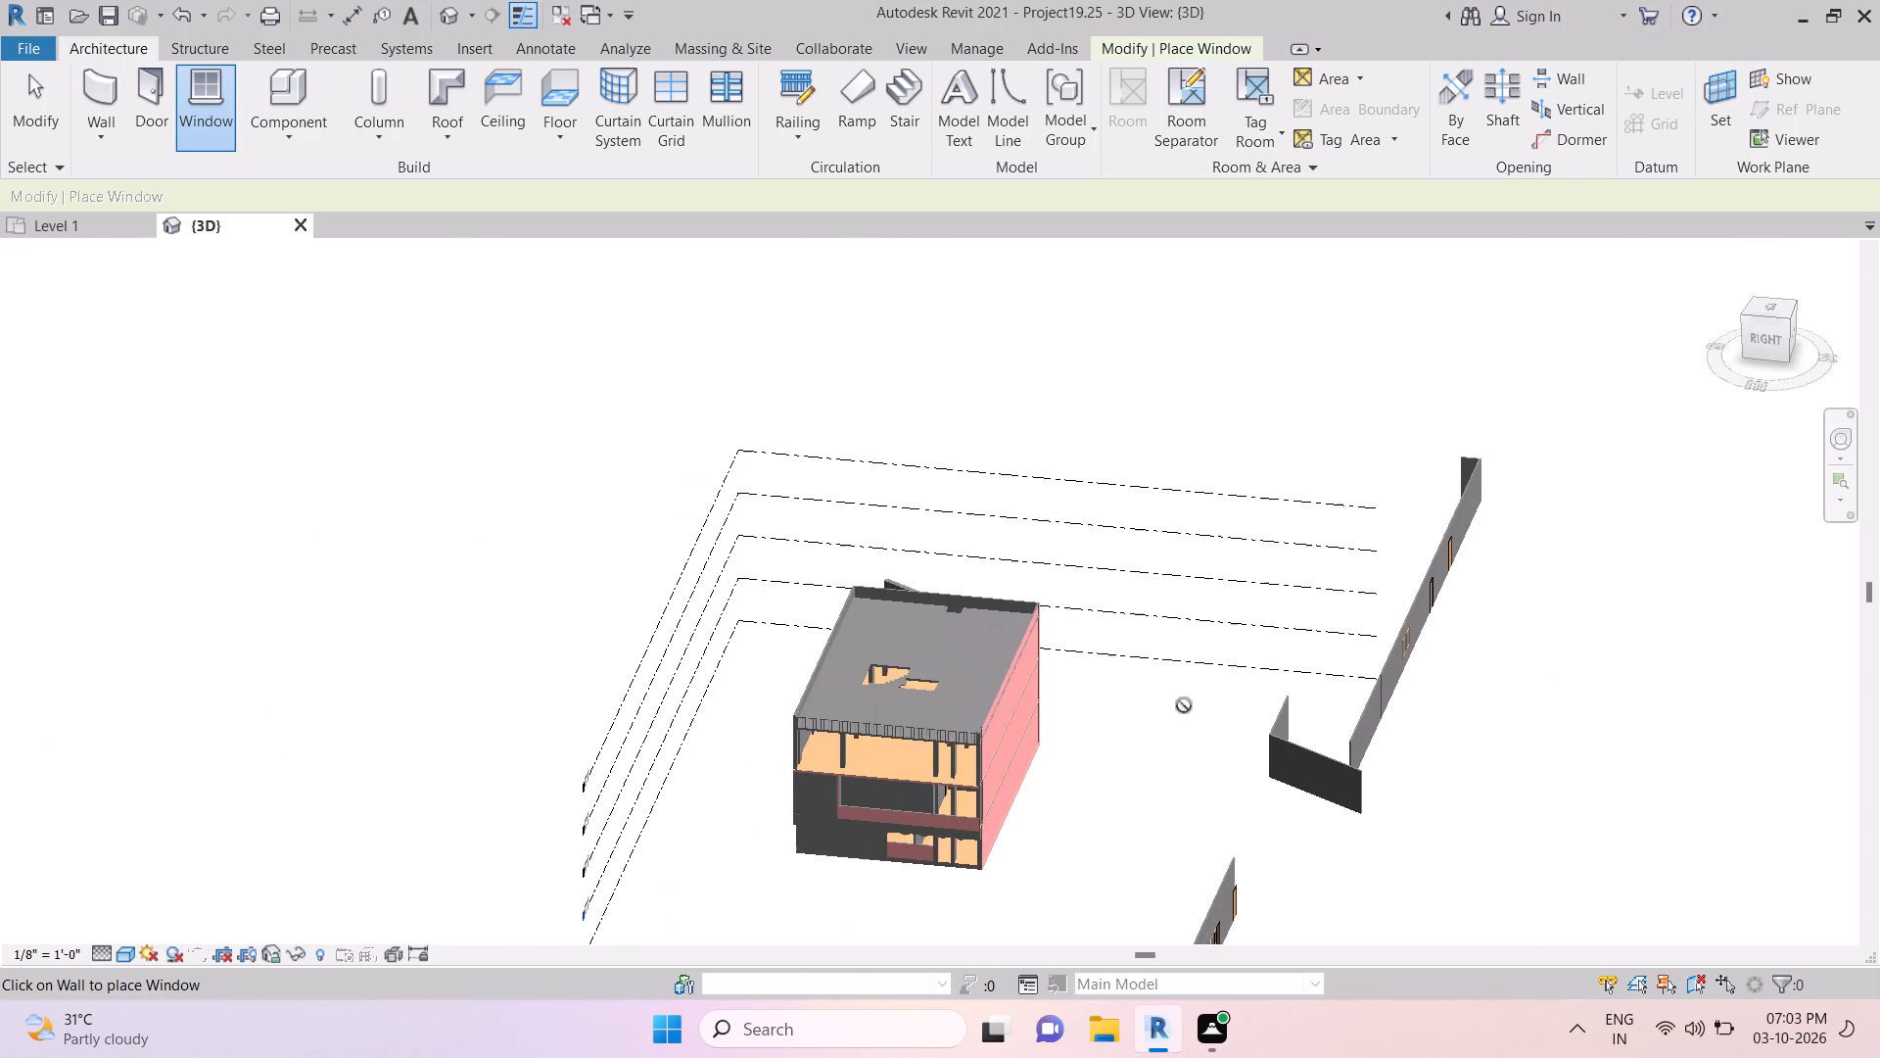
scroll(1184, 705, "down", 2)
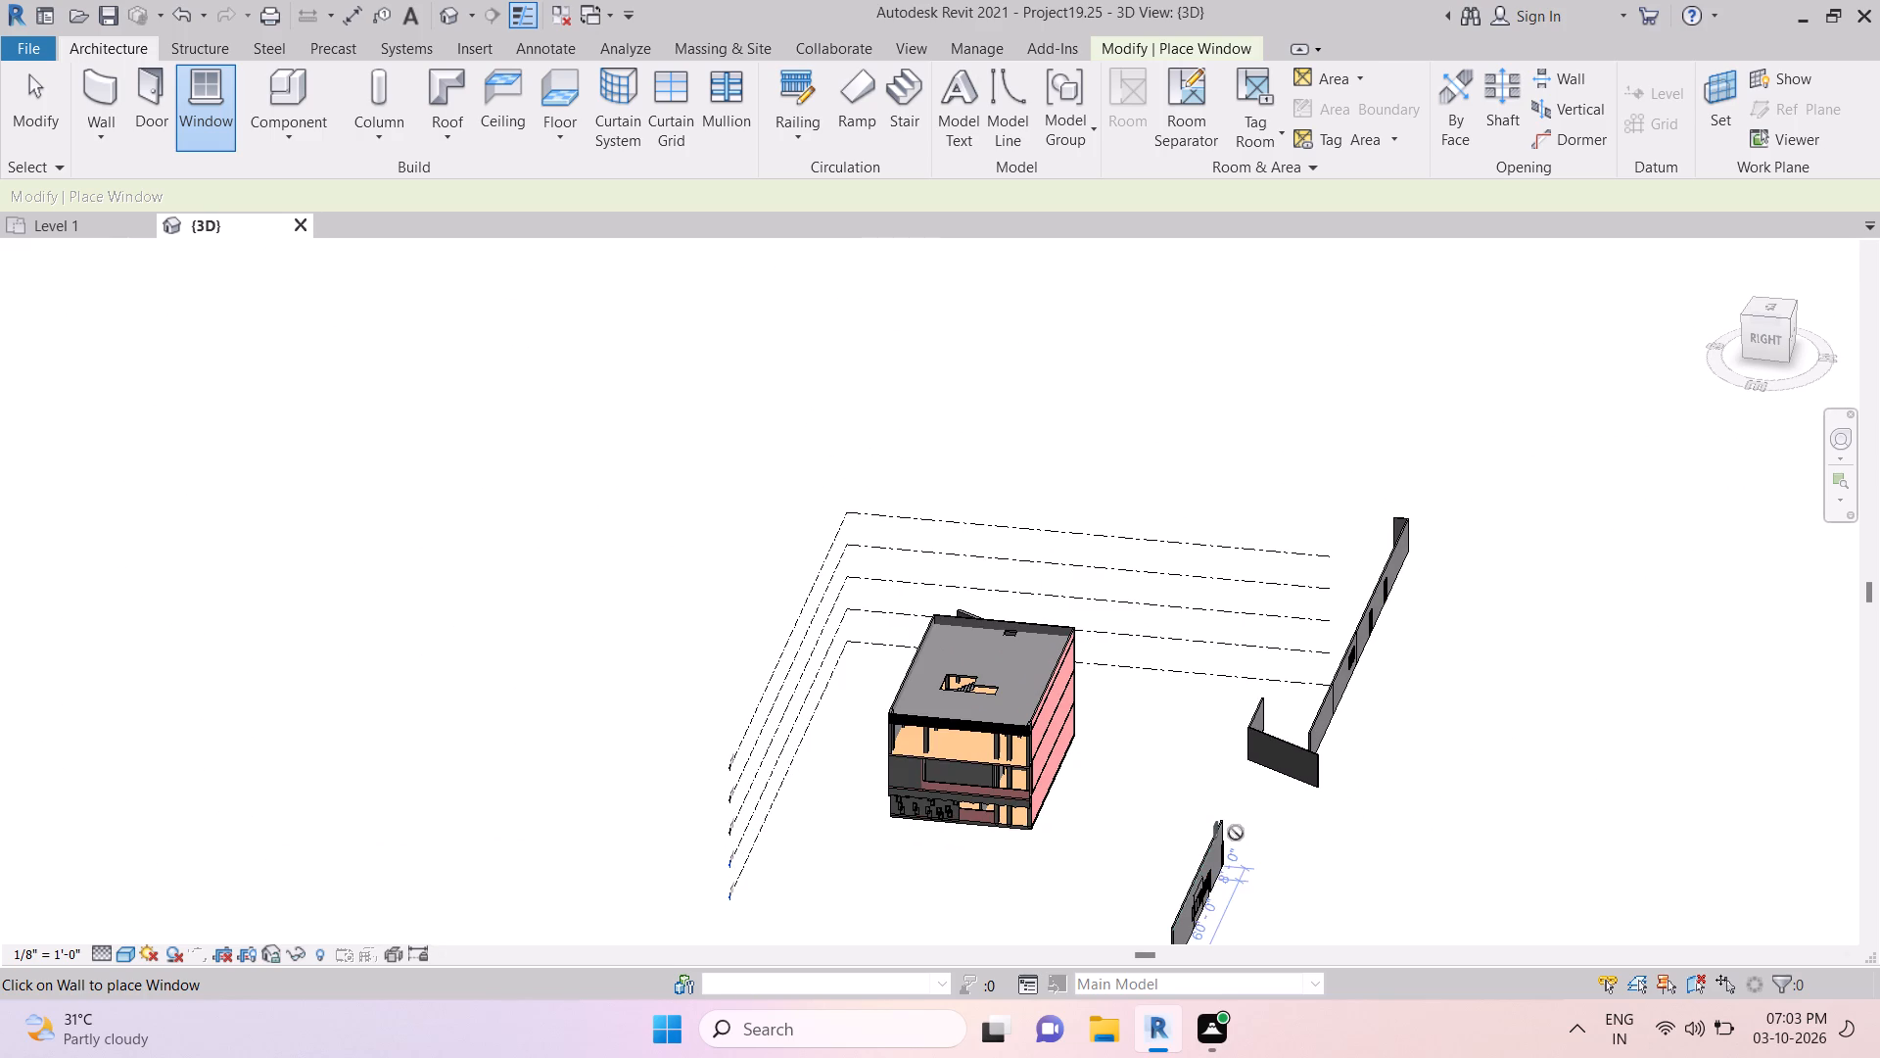
left_click(1562, 818)
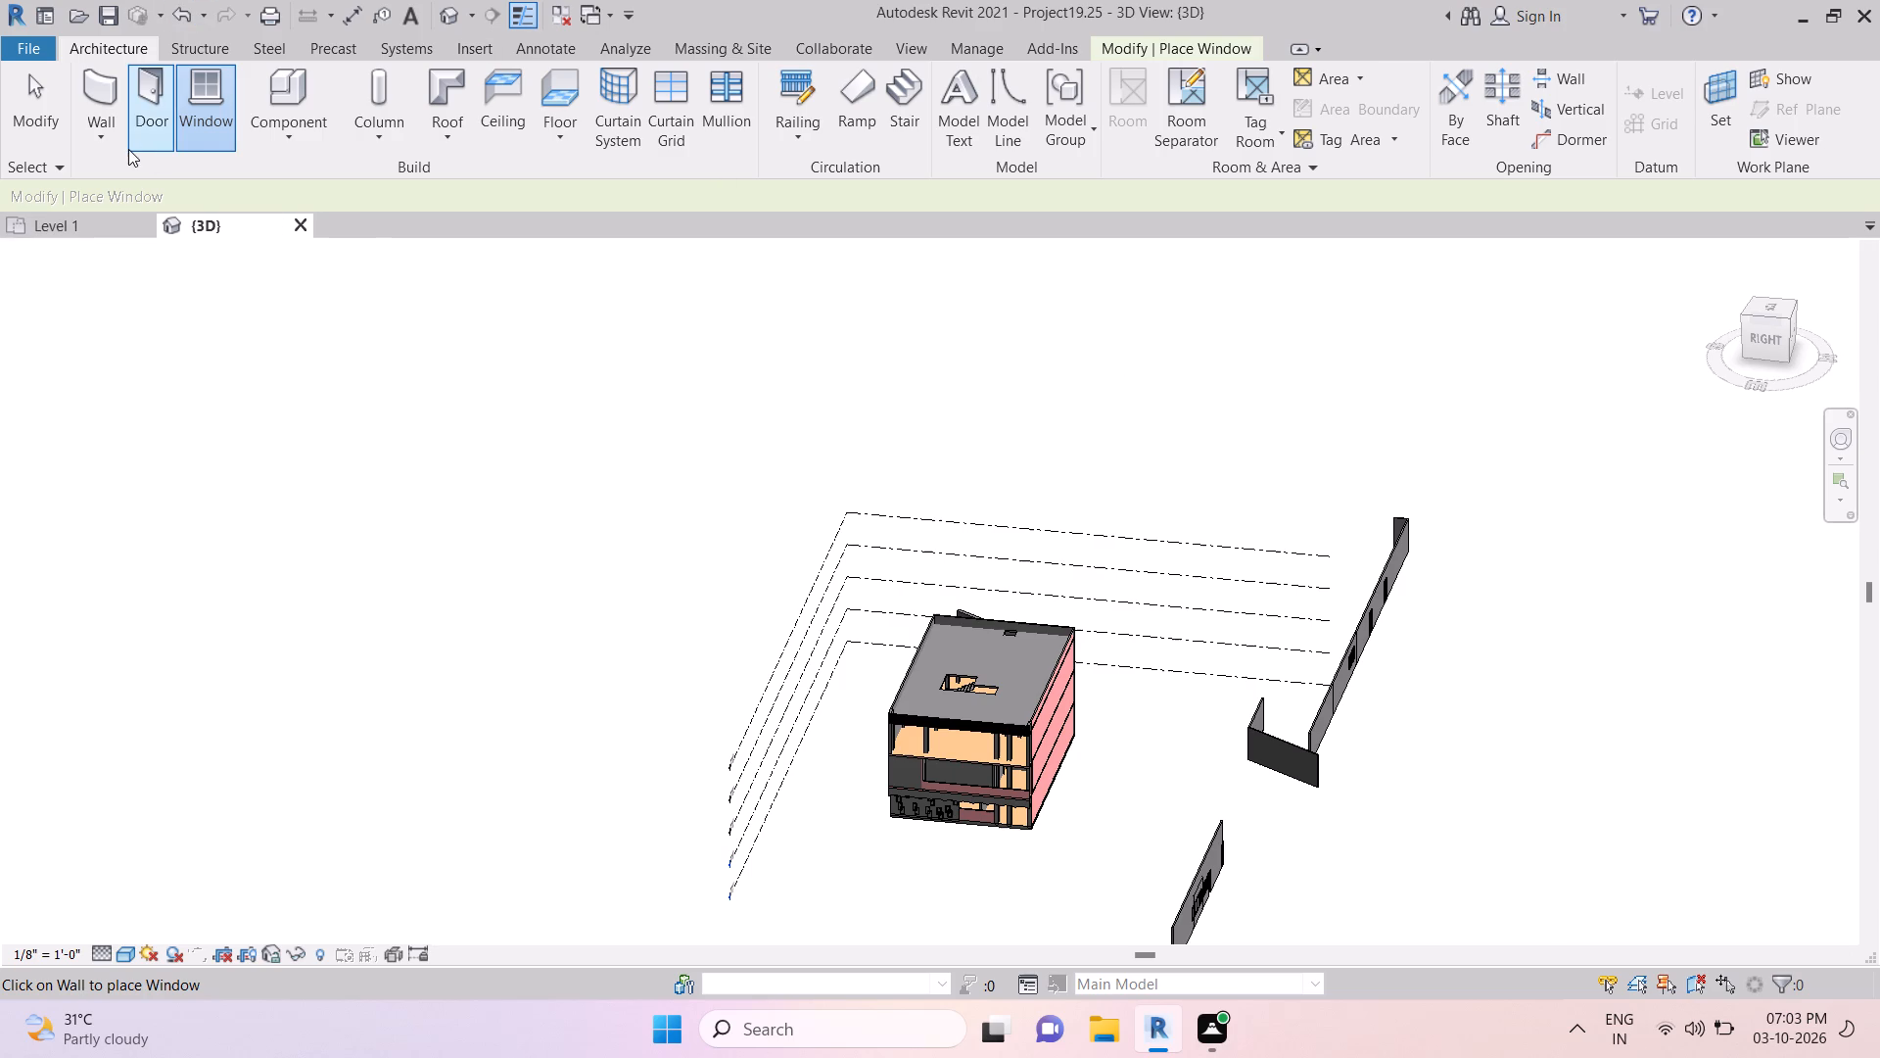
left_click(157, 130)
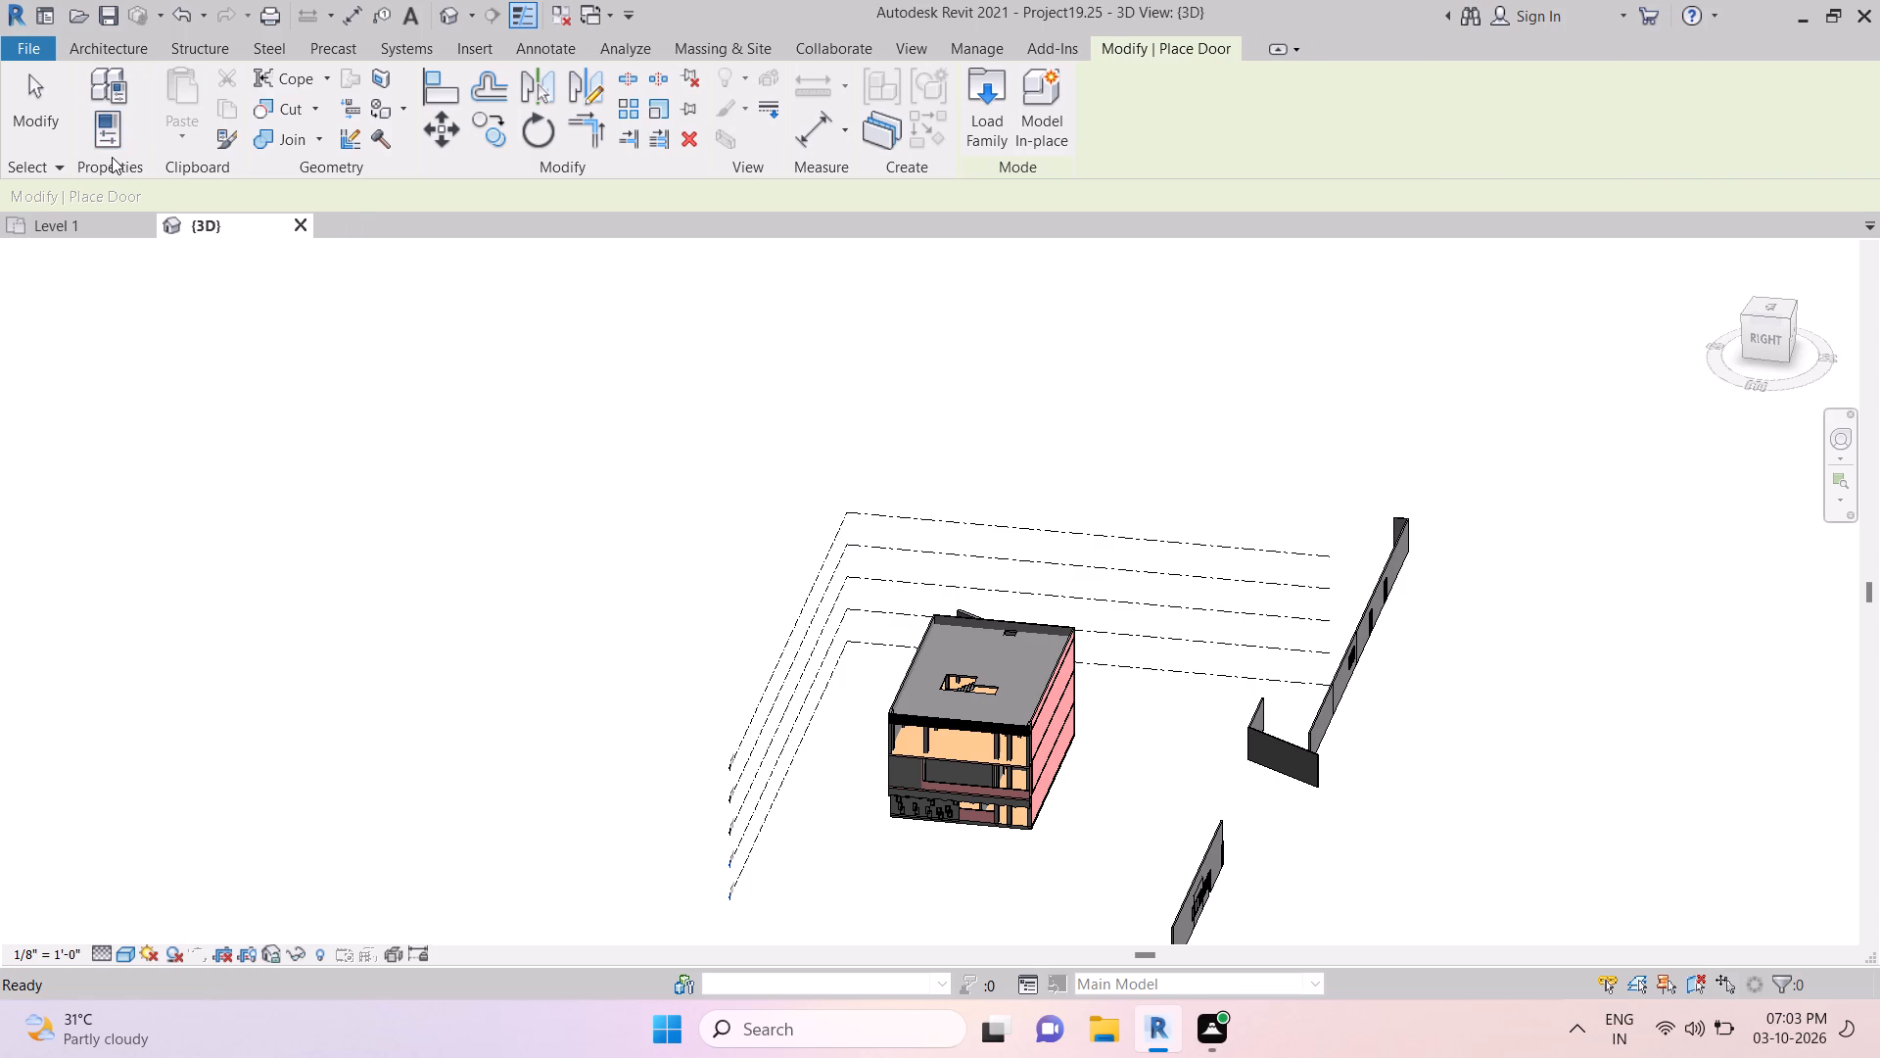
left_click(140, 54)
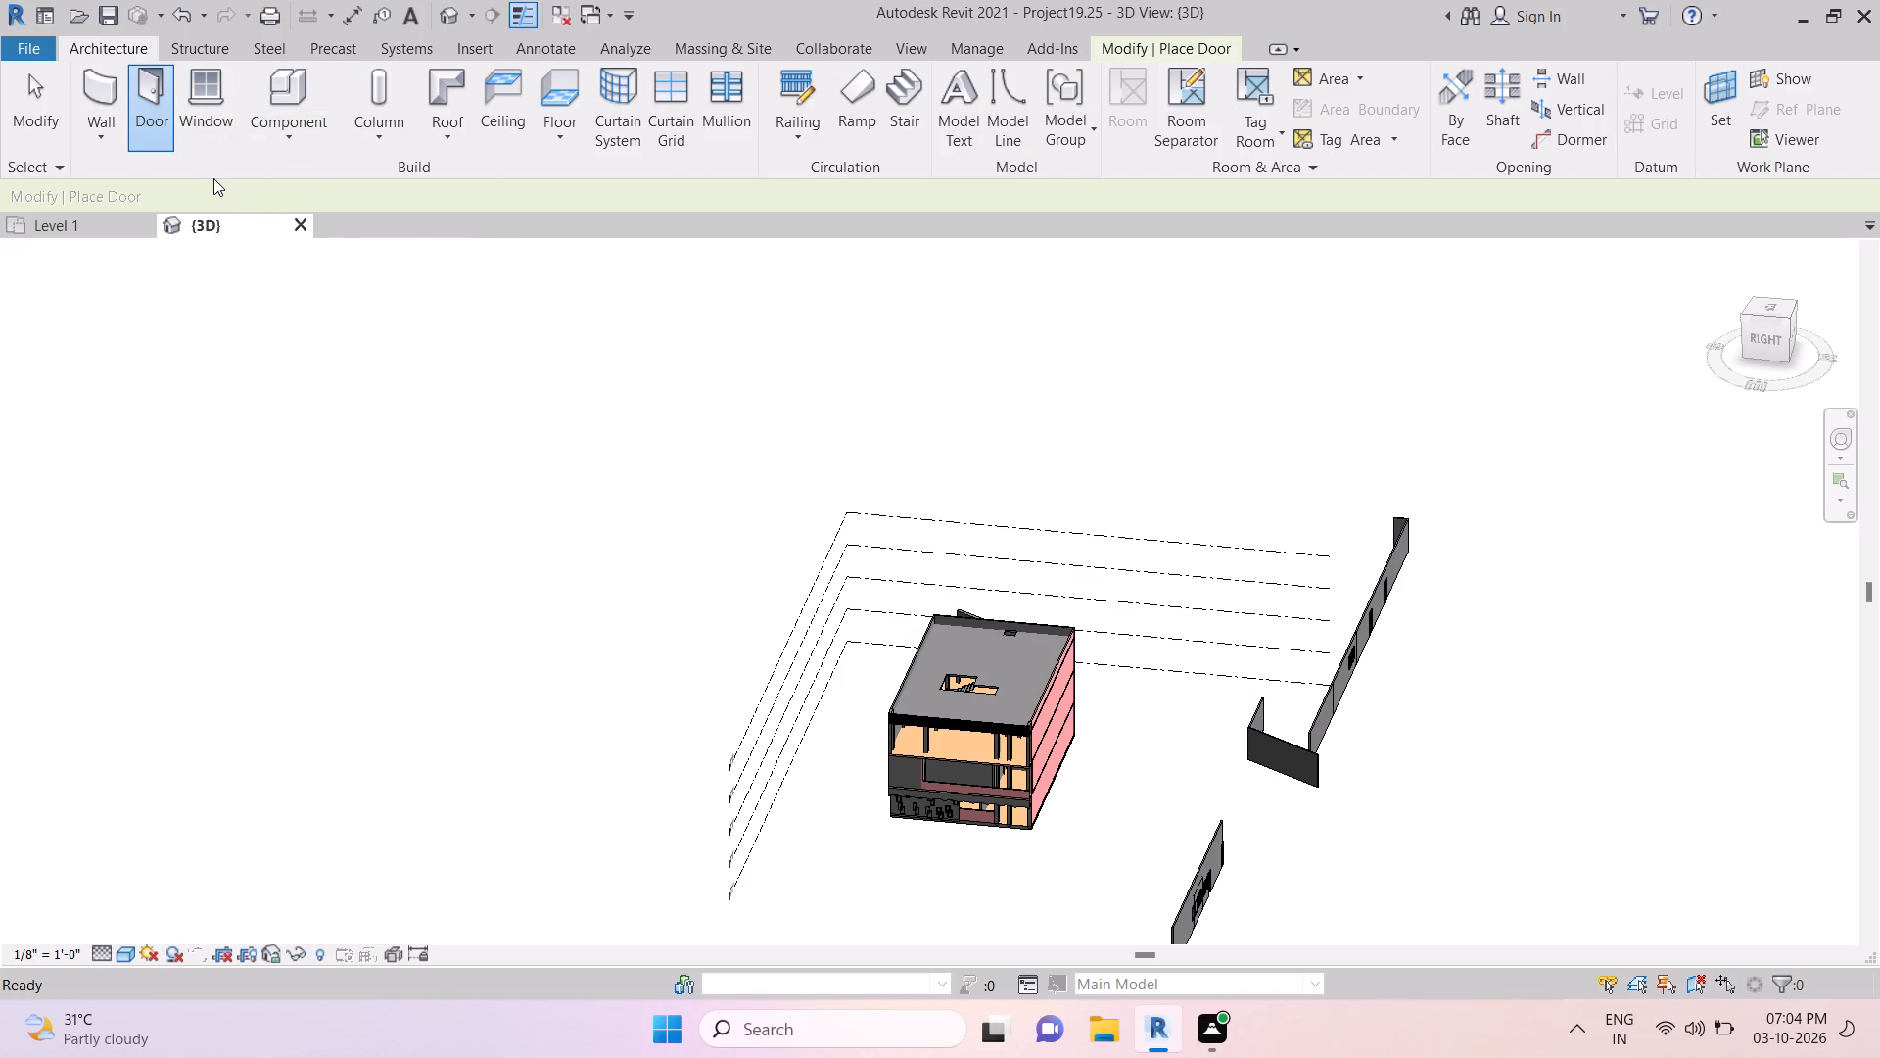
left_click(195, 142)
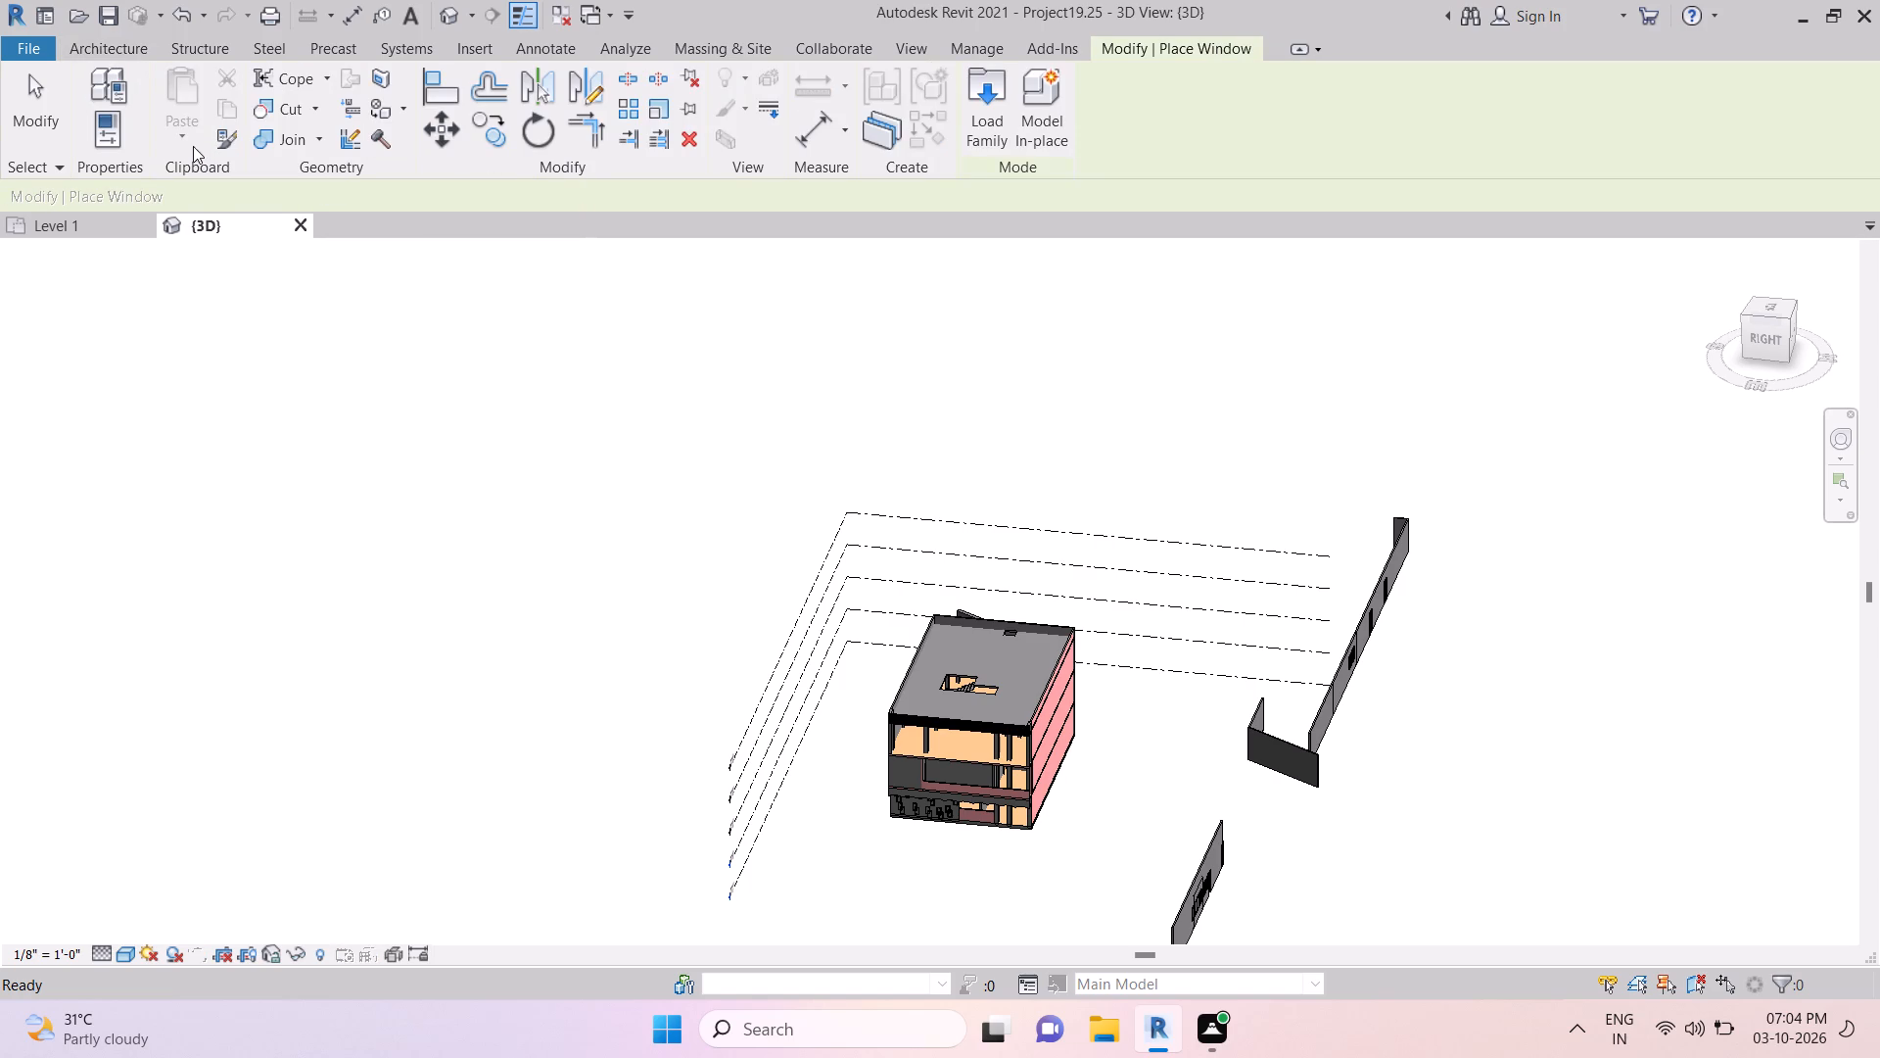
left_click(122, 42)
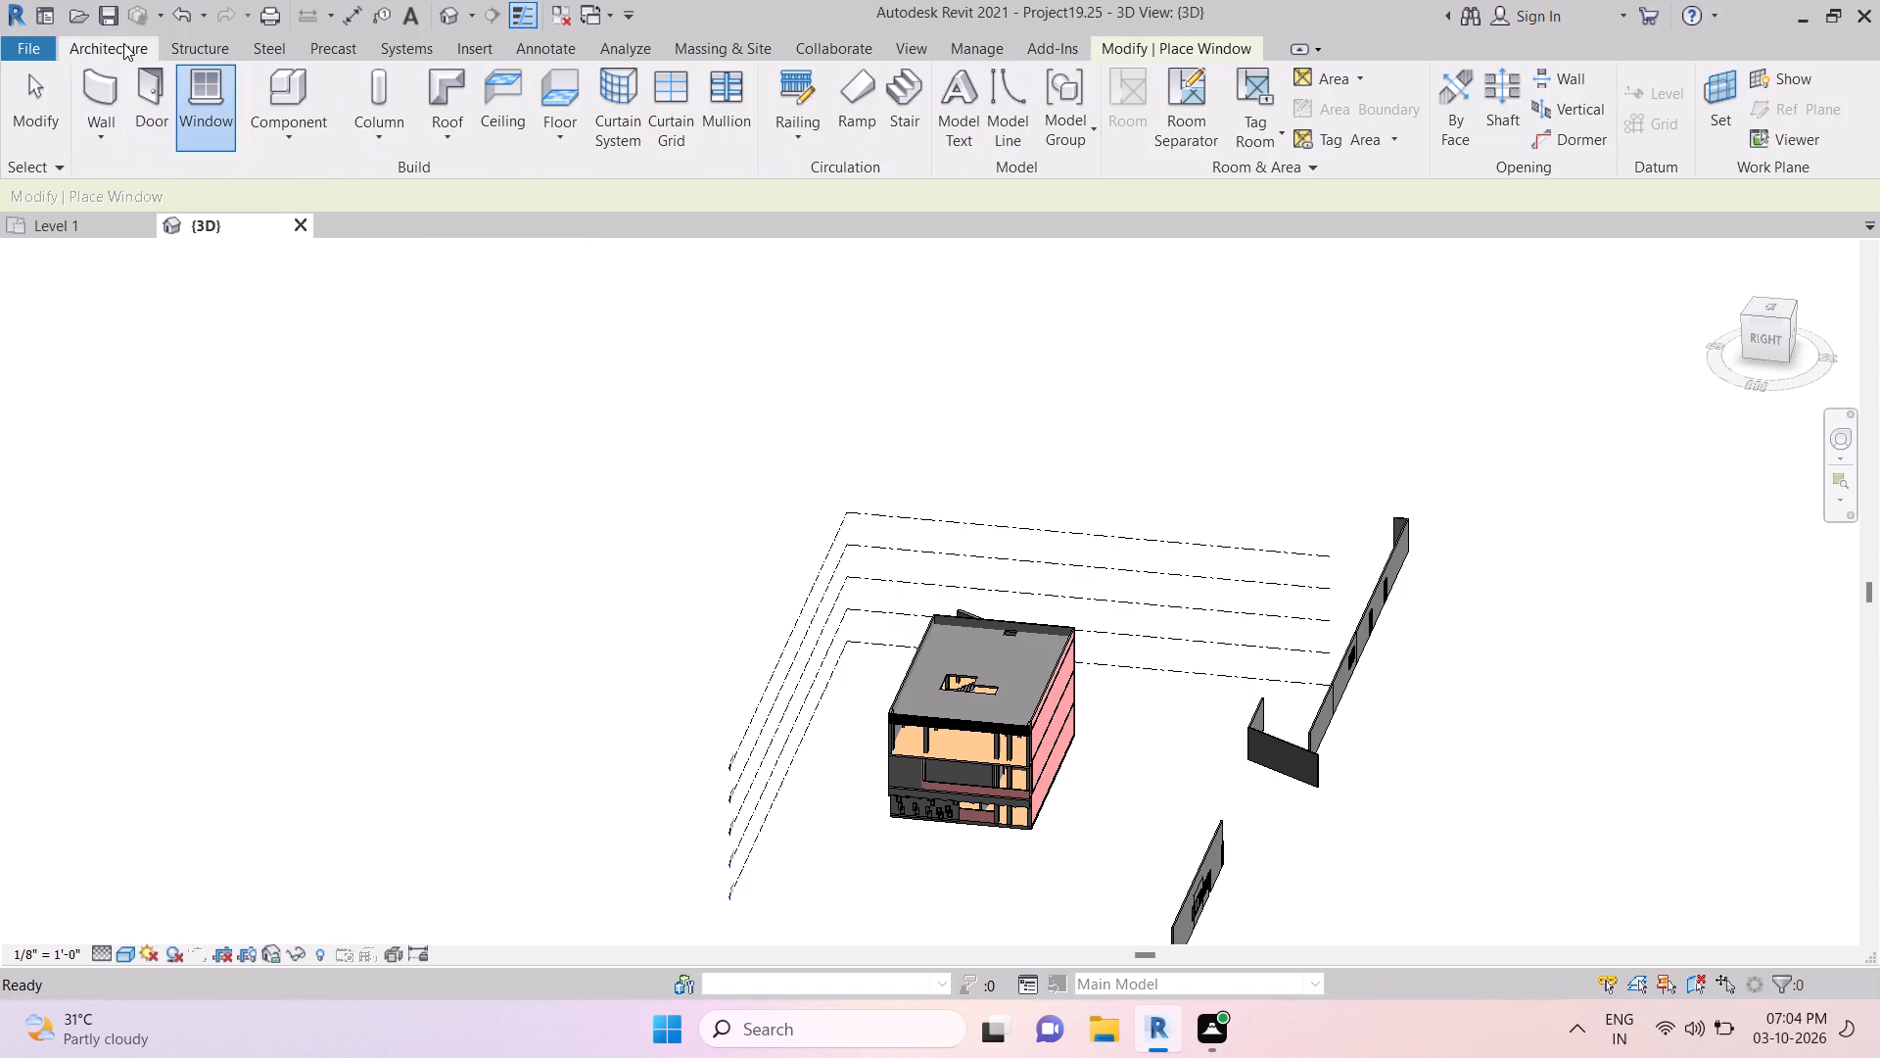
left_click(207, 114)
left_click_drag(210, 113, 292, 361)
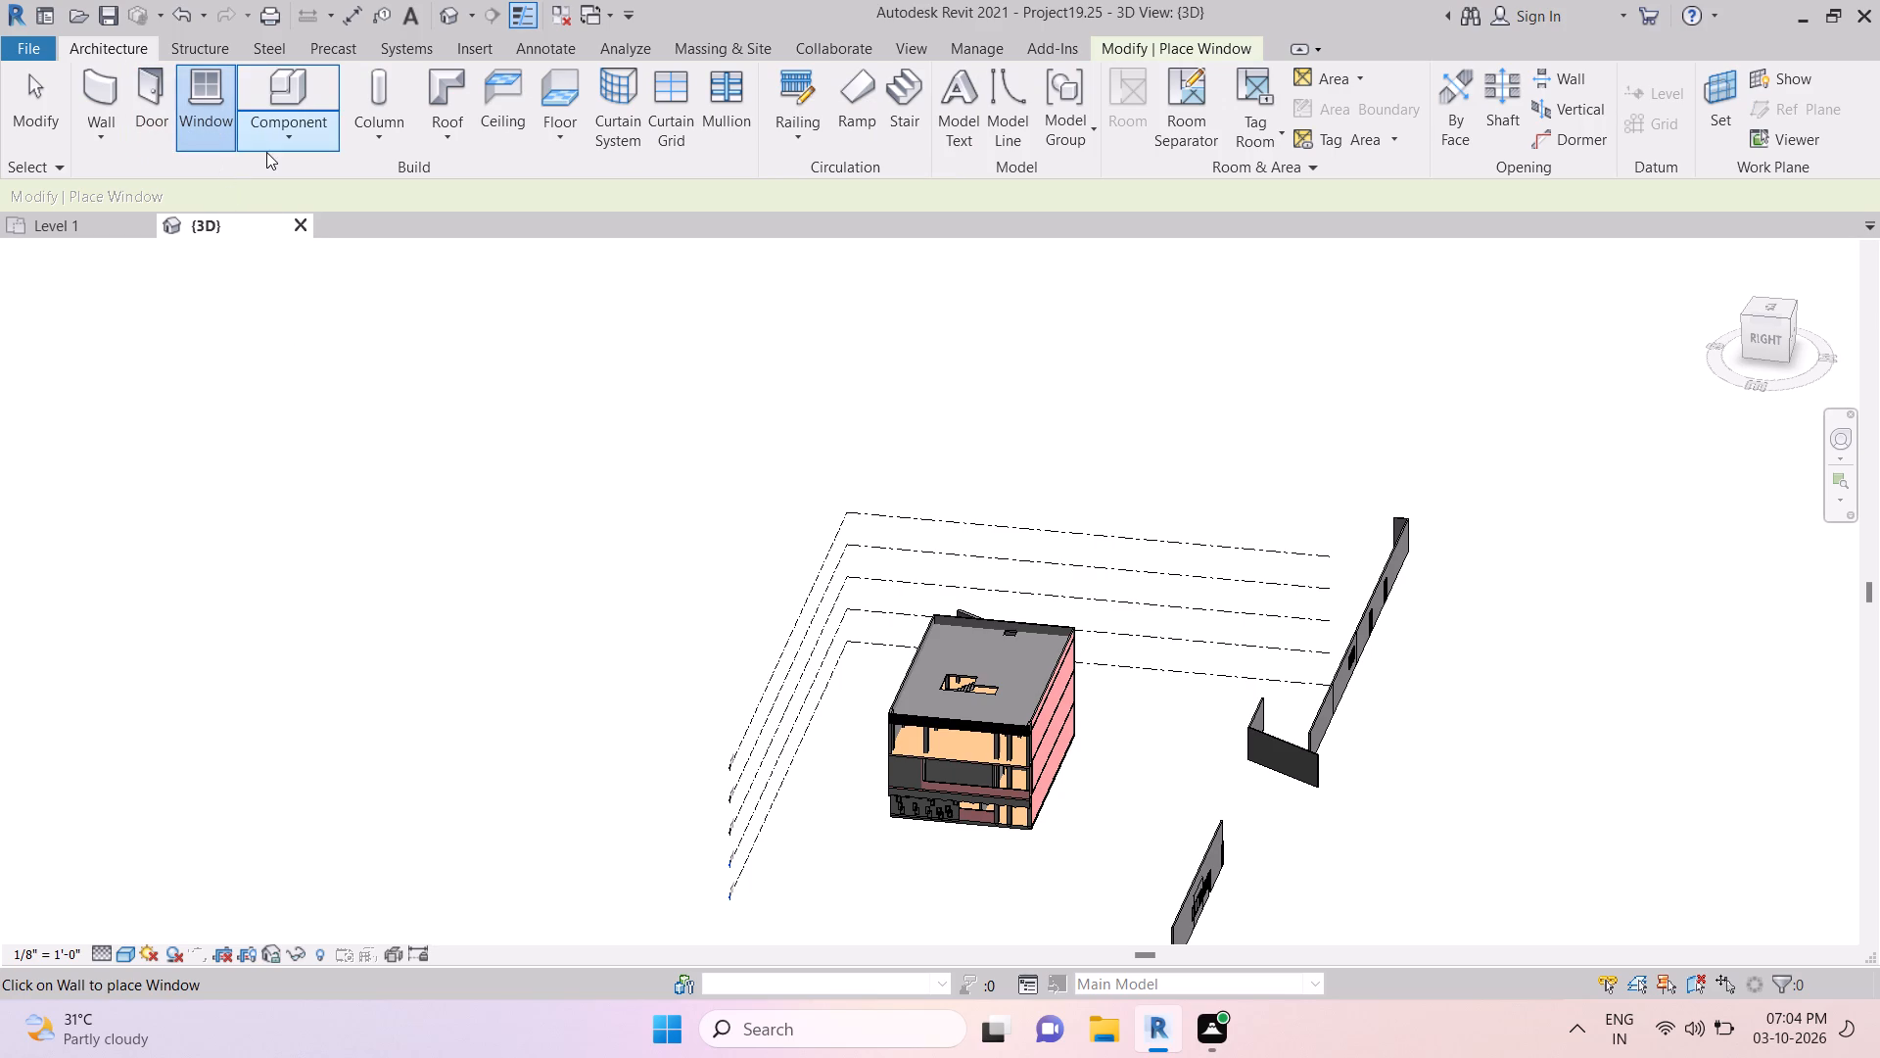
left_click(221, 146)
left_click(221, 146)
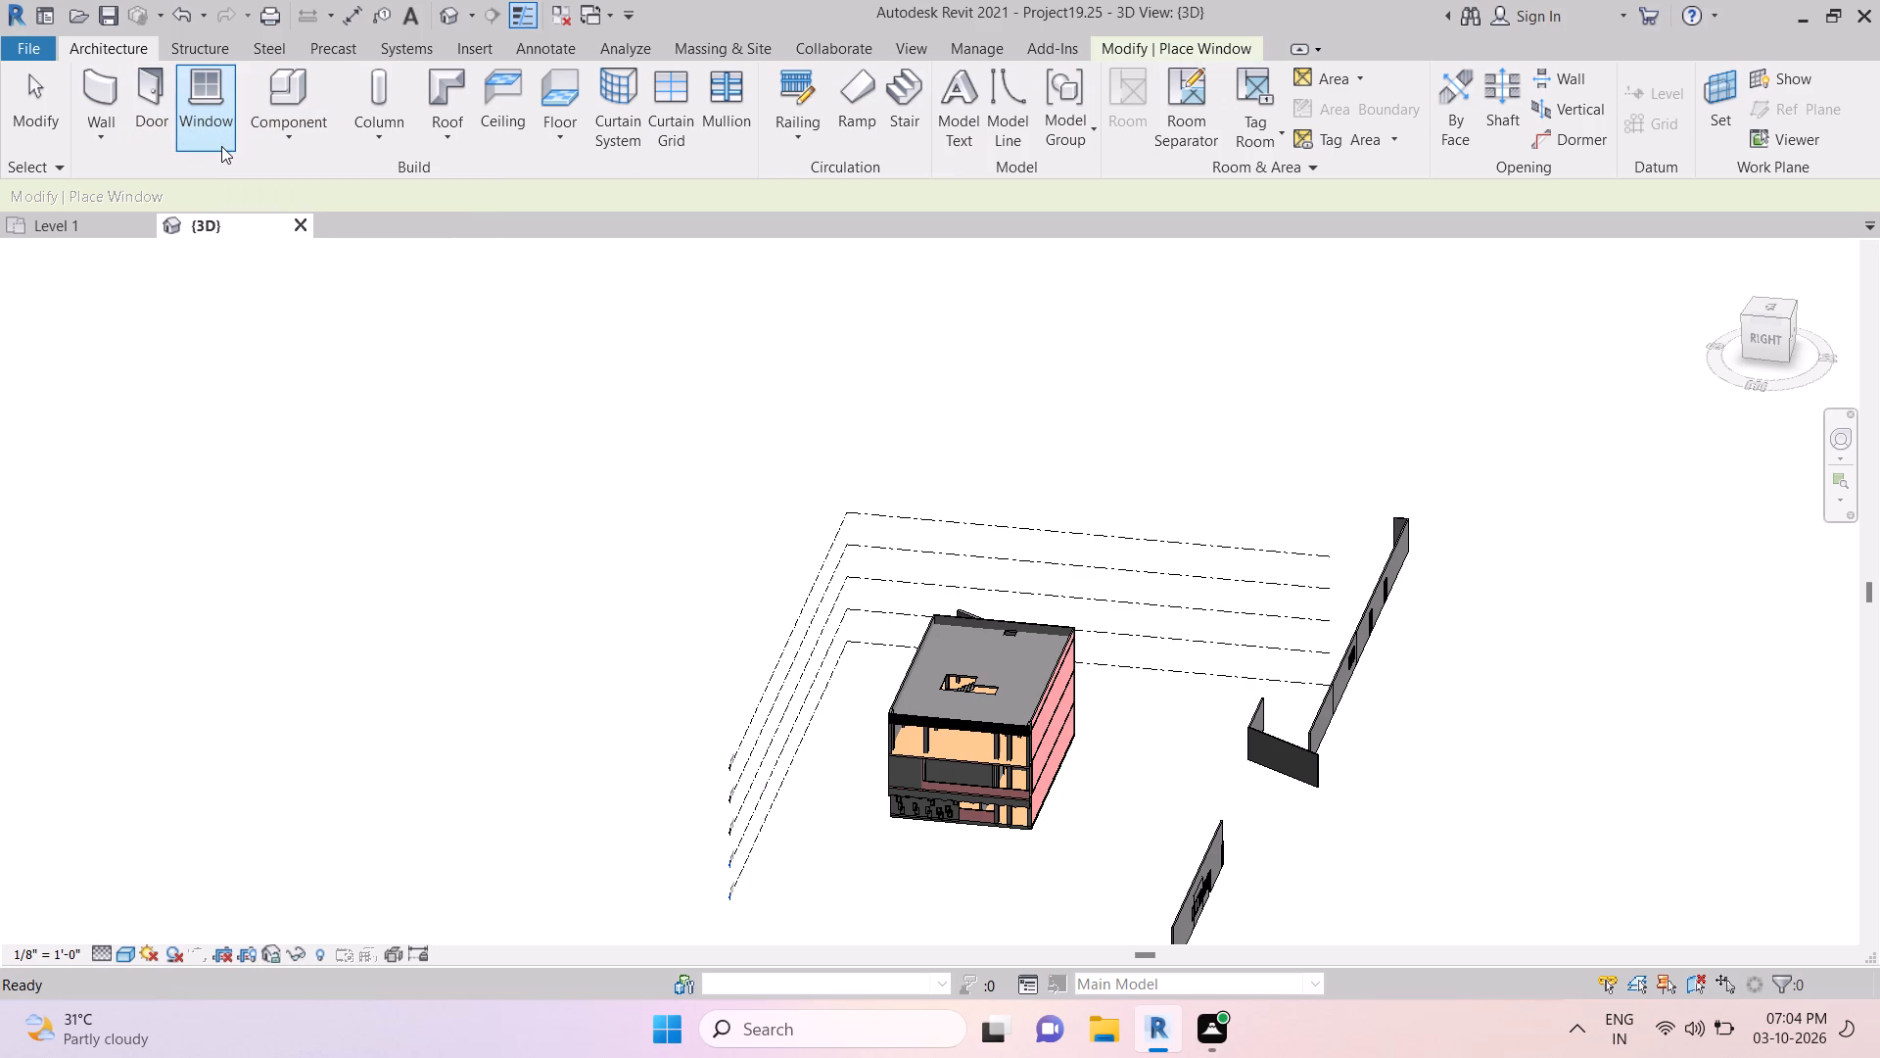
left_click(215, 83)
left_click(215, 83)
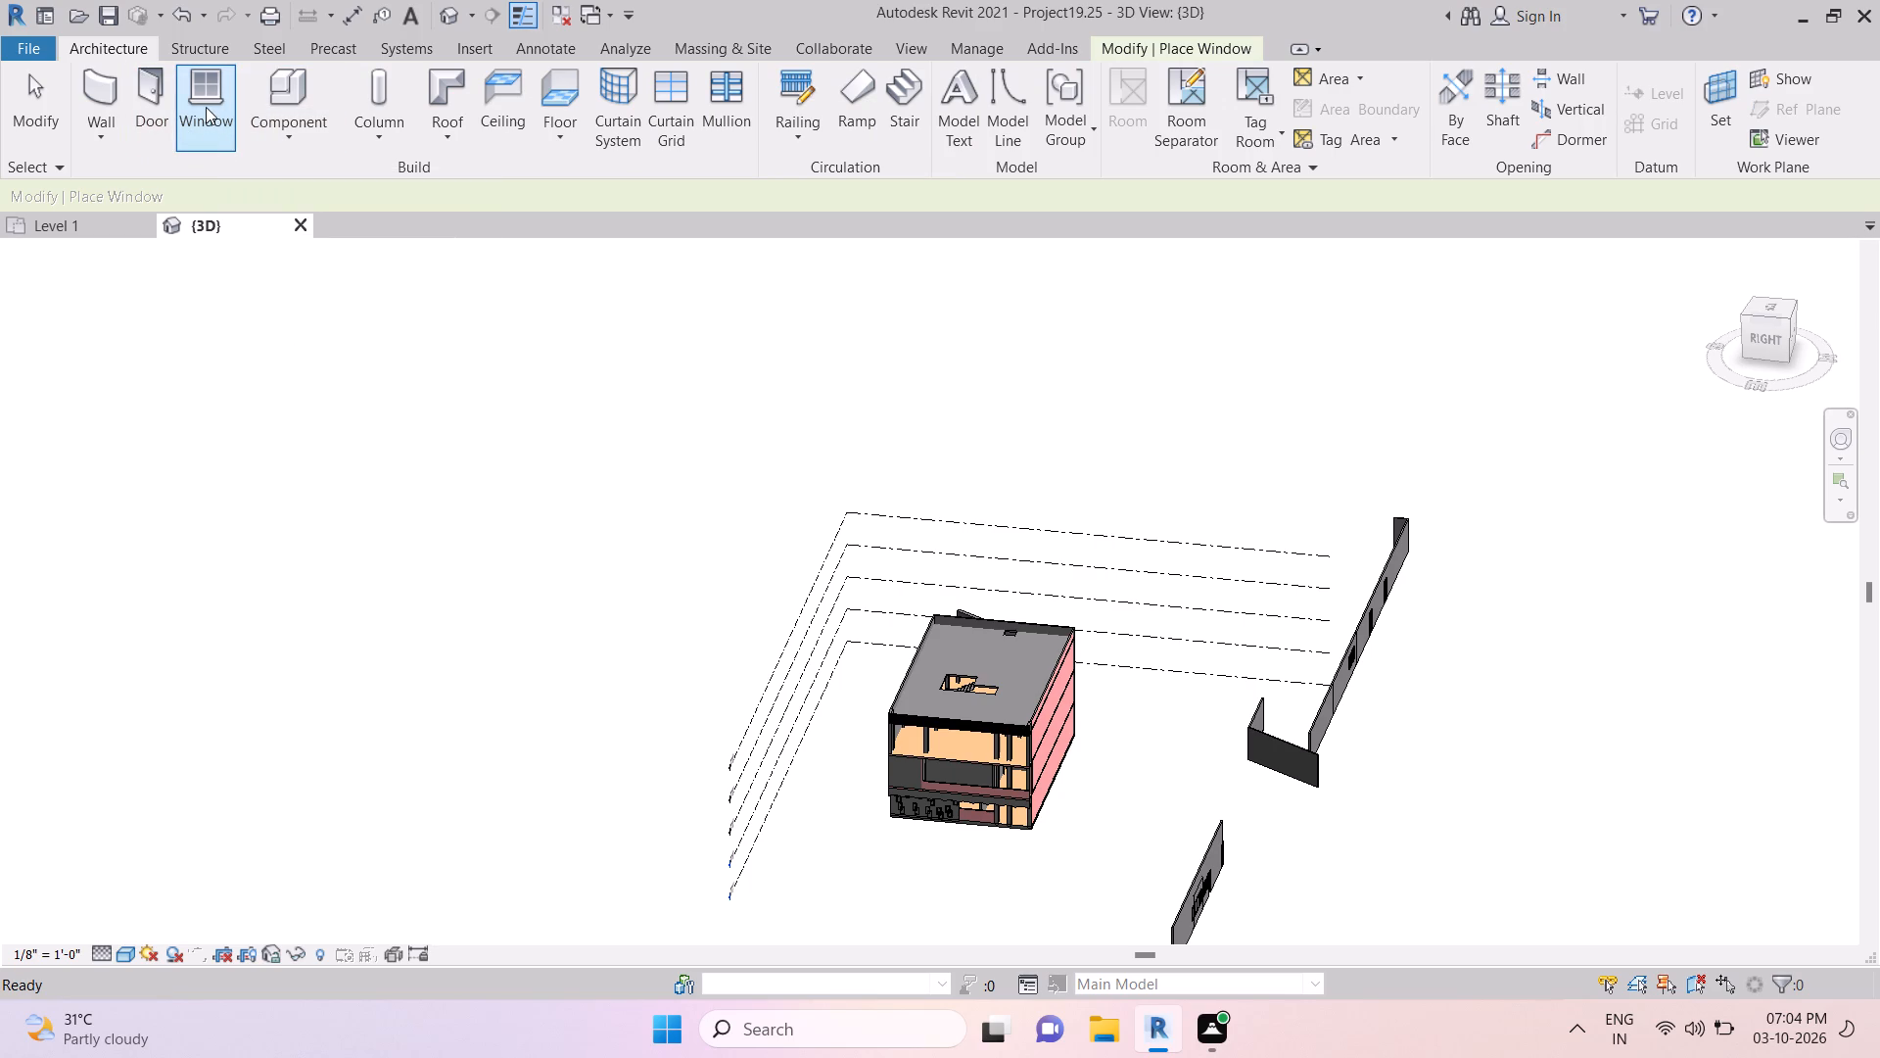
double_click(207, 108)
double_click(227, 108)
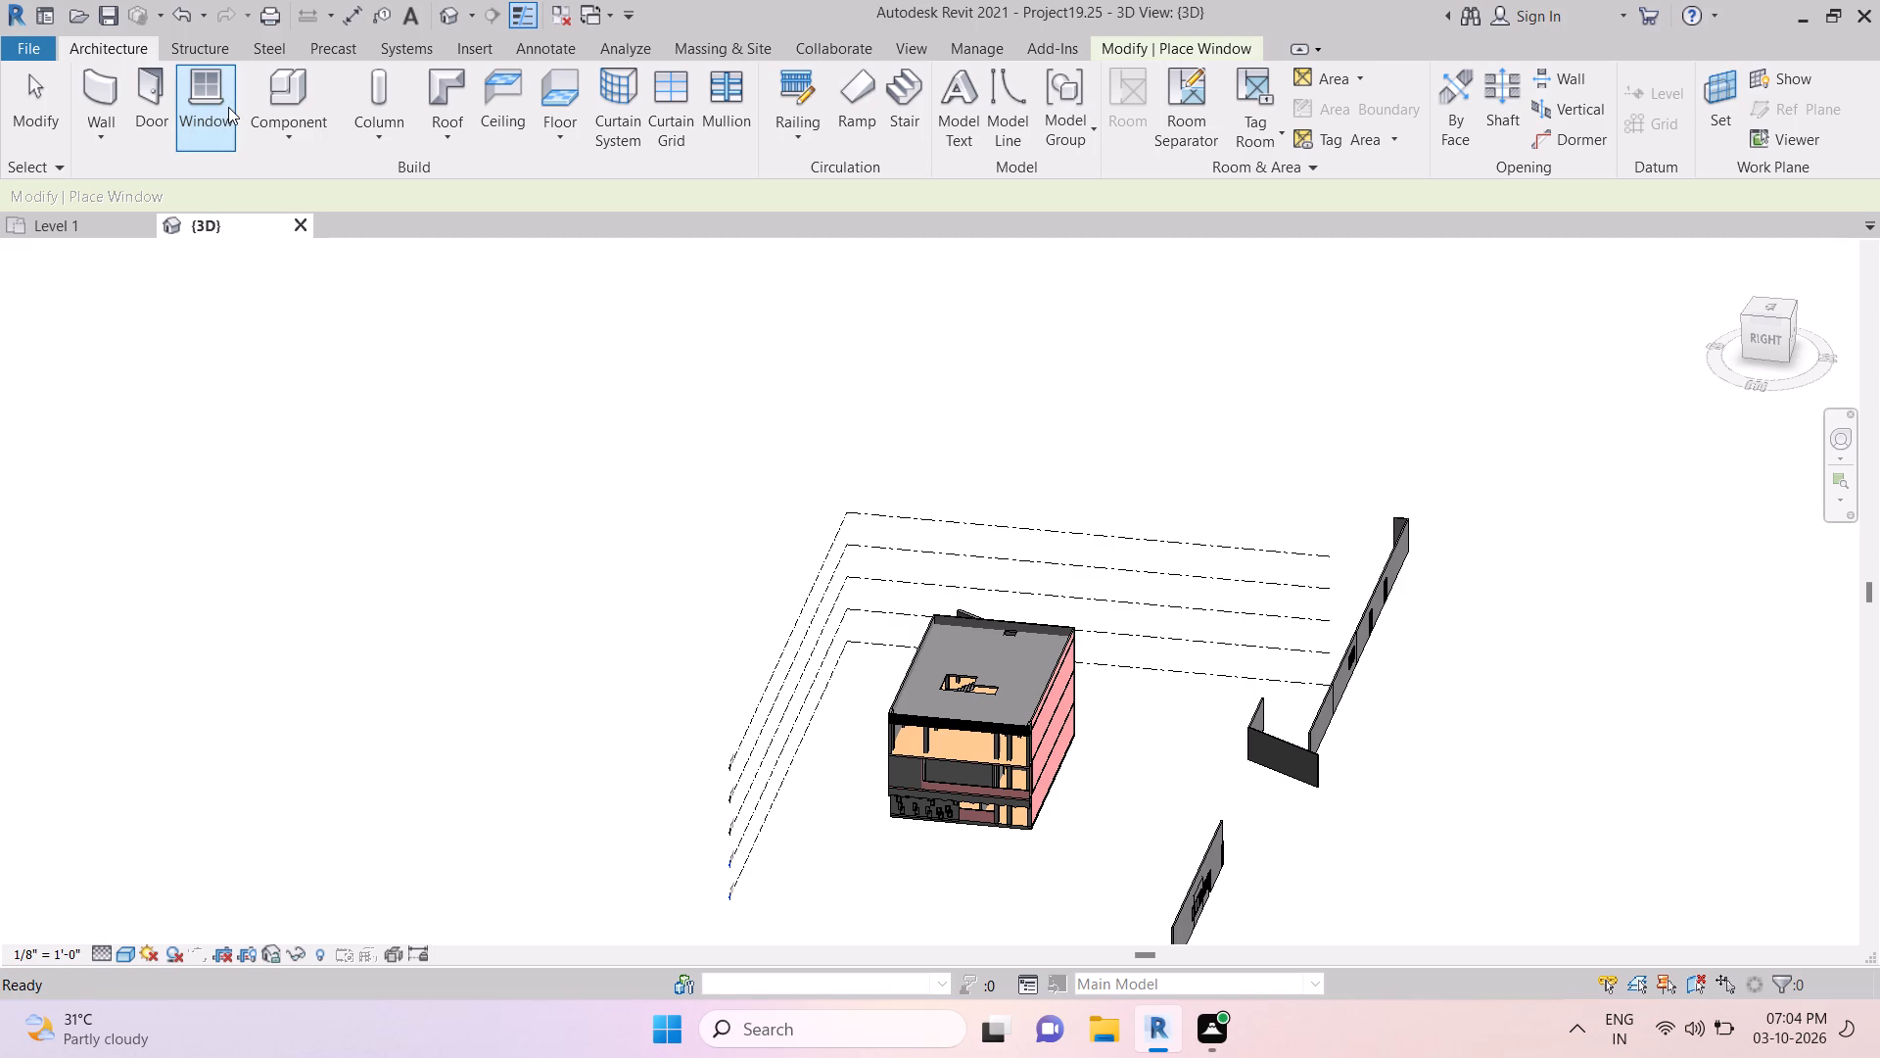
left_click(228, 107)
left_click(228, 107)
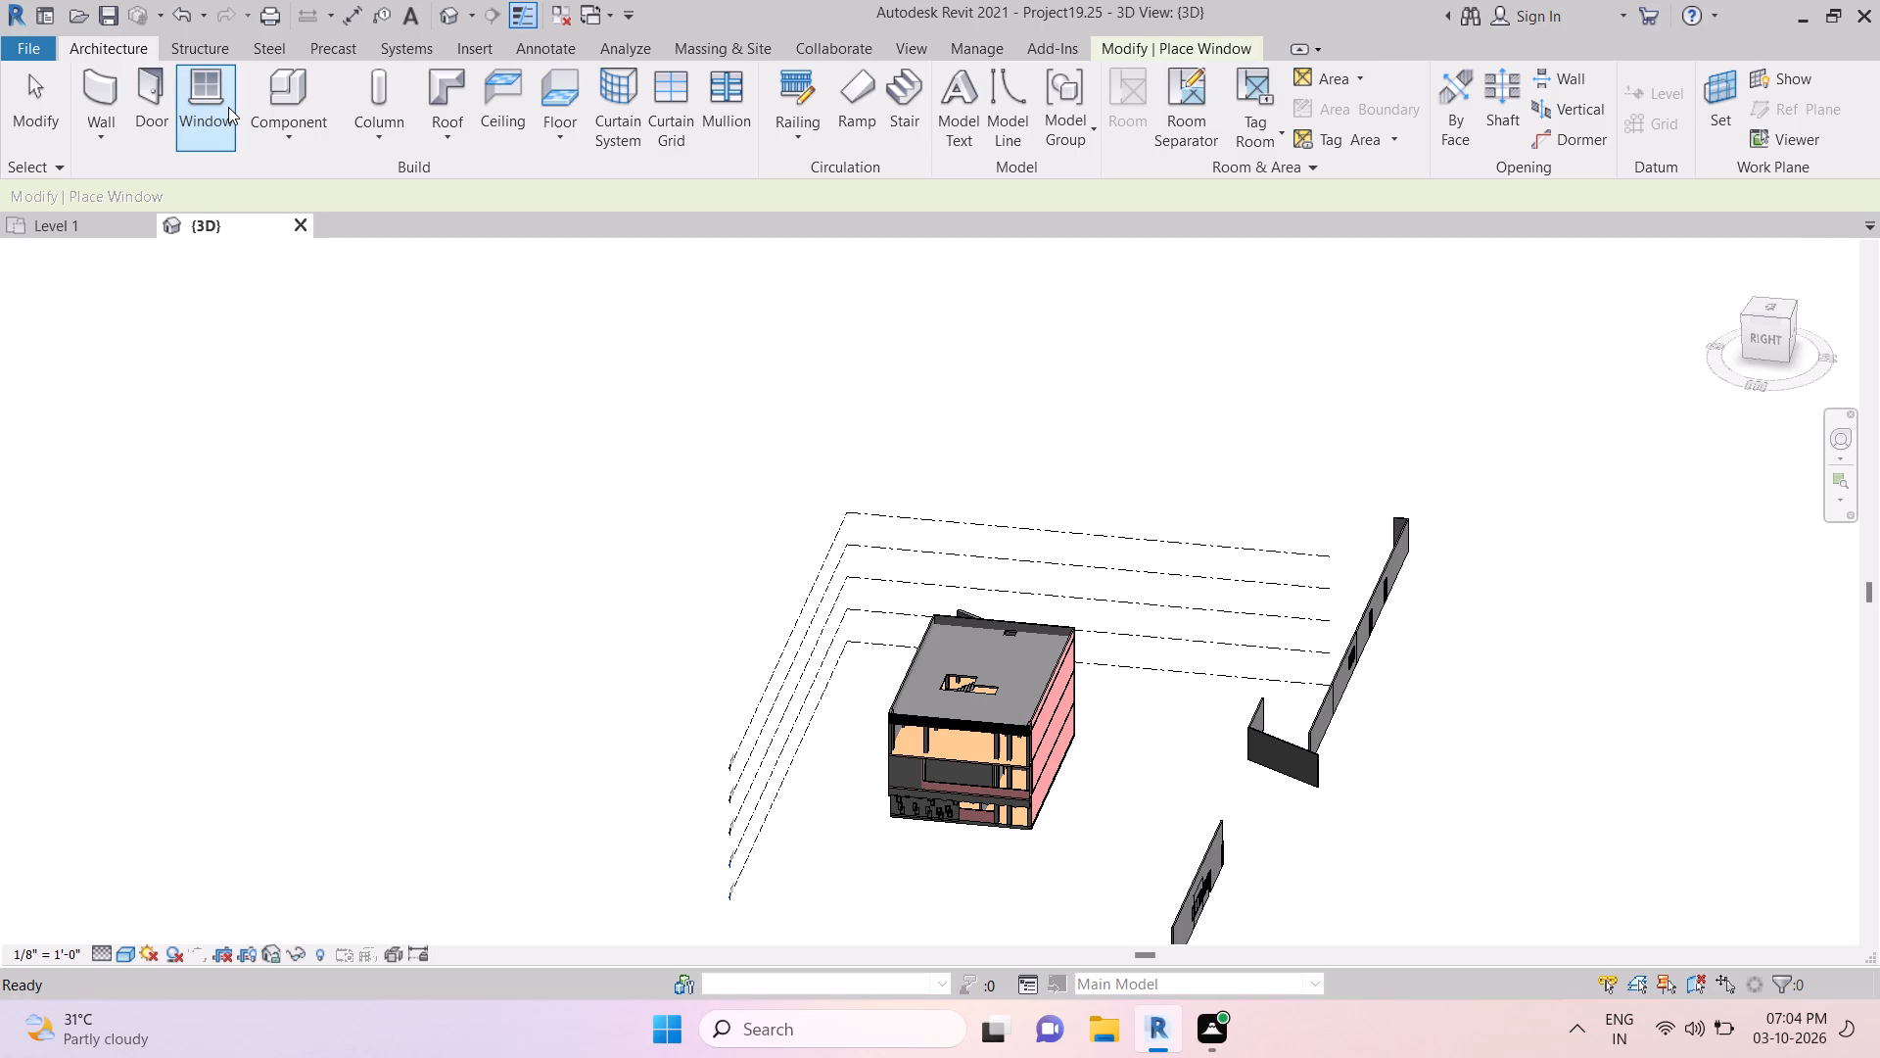
Place a window in the short dark wall at the near end of the long wall, about 12' from the wall's end.
double_click(223, 109)
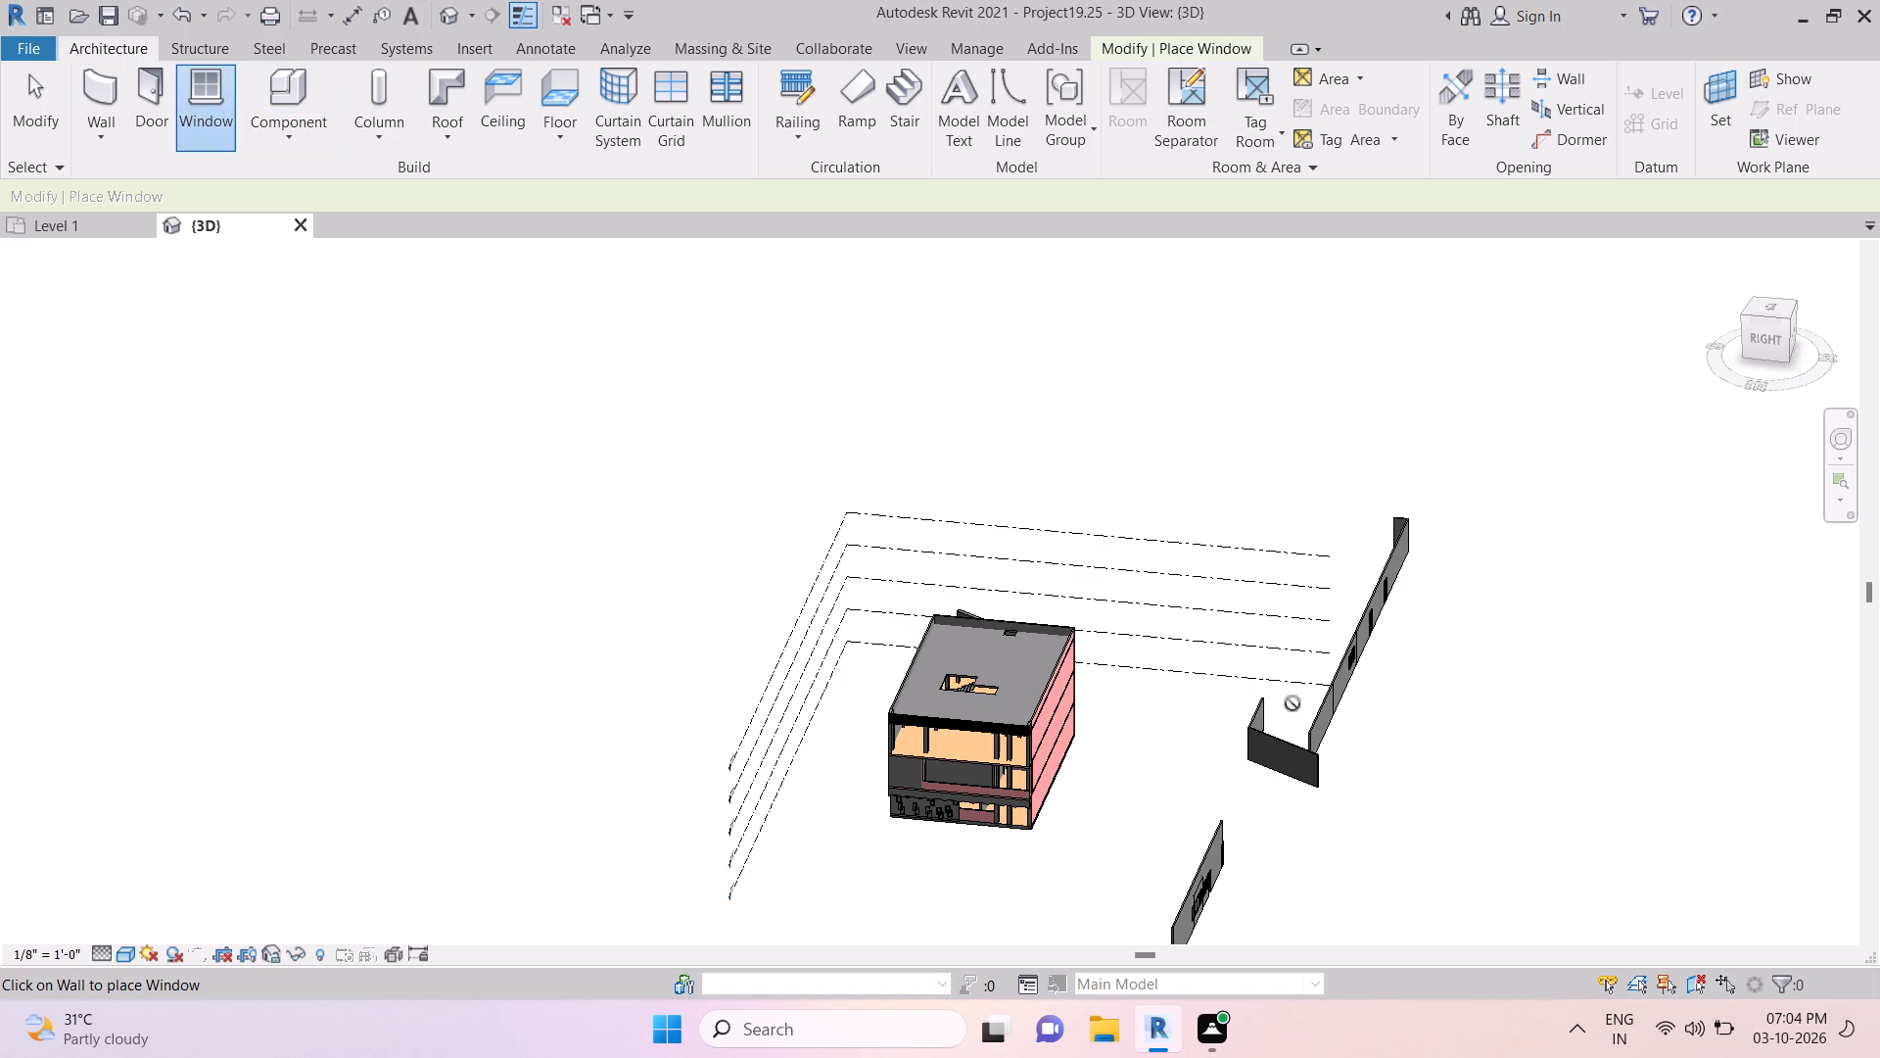
left_click(1288, 747)
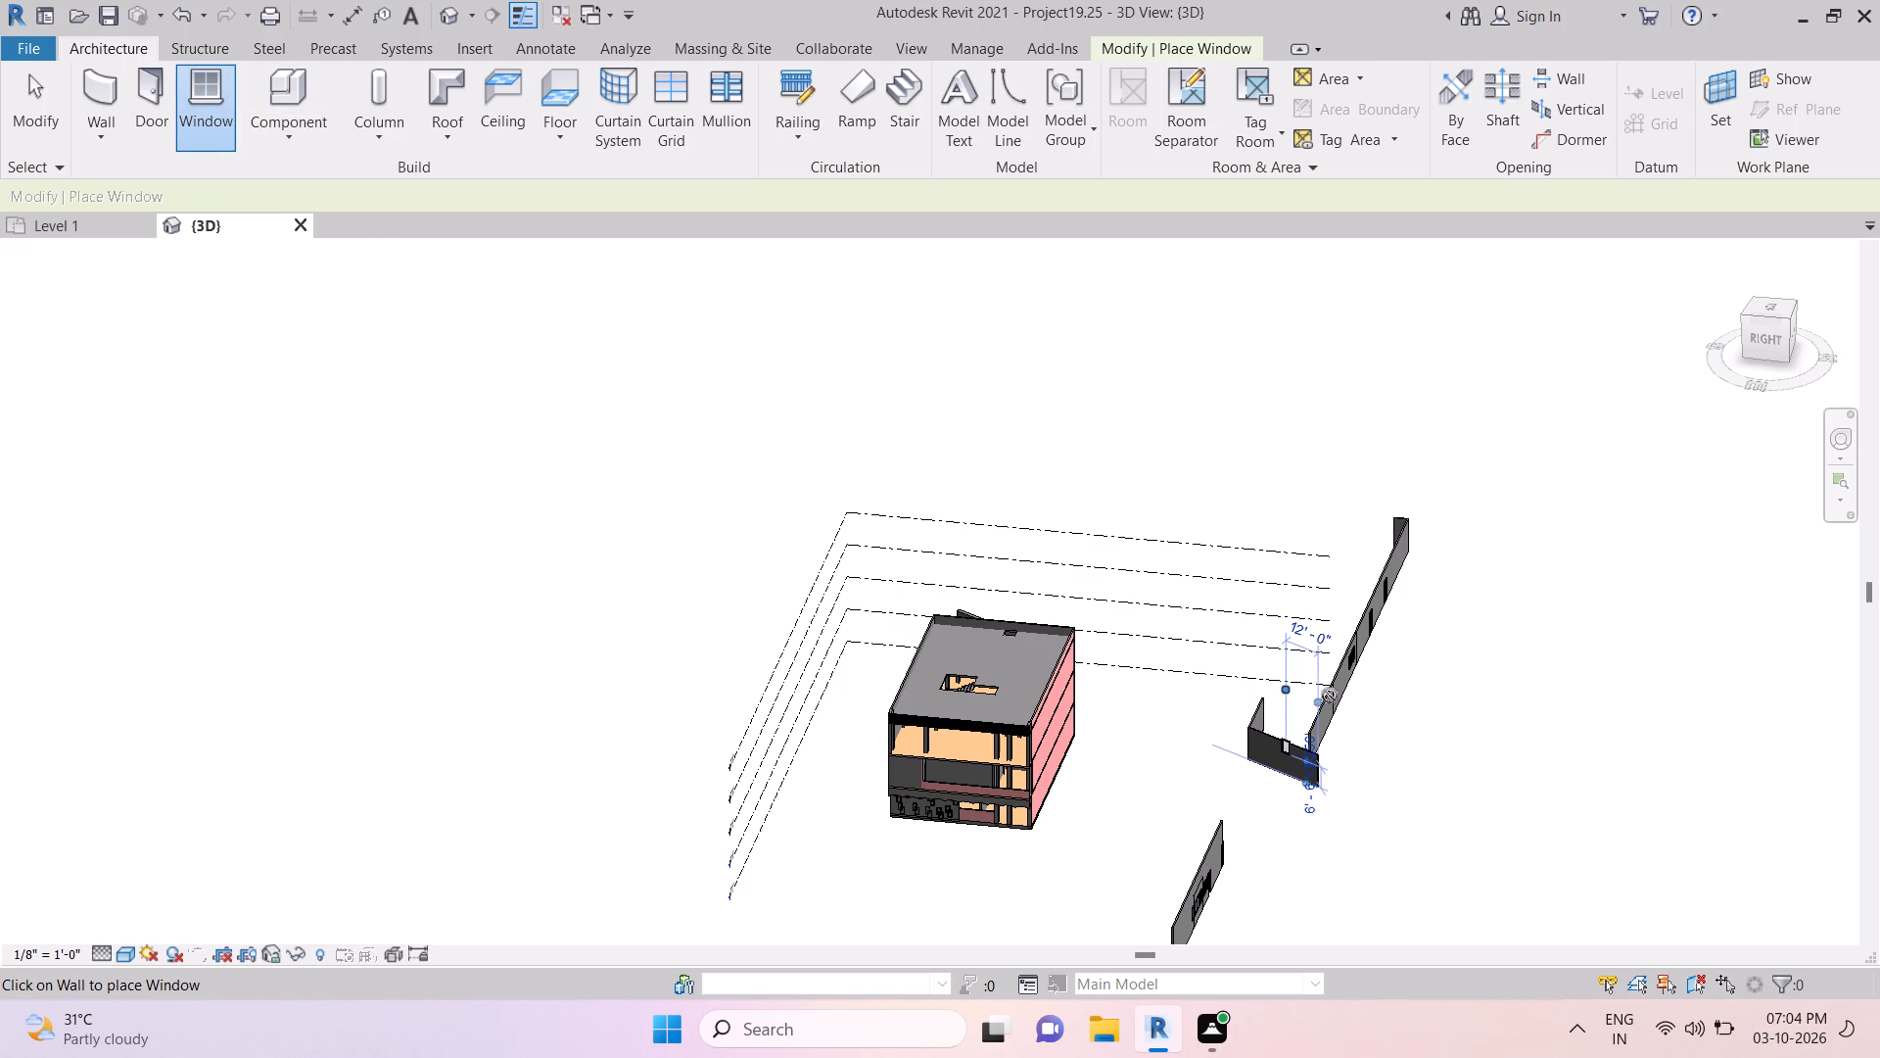
left_click(1537, 786)
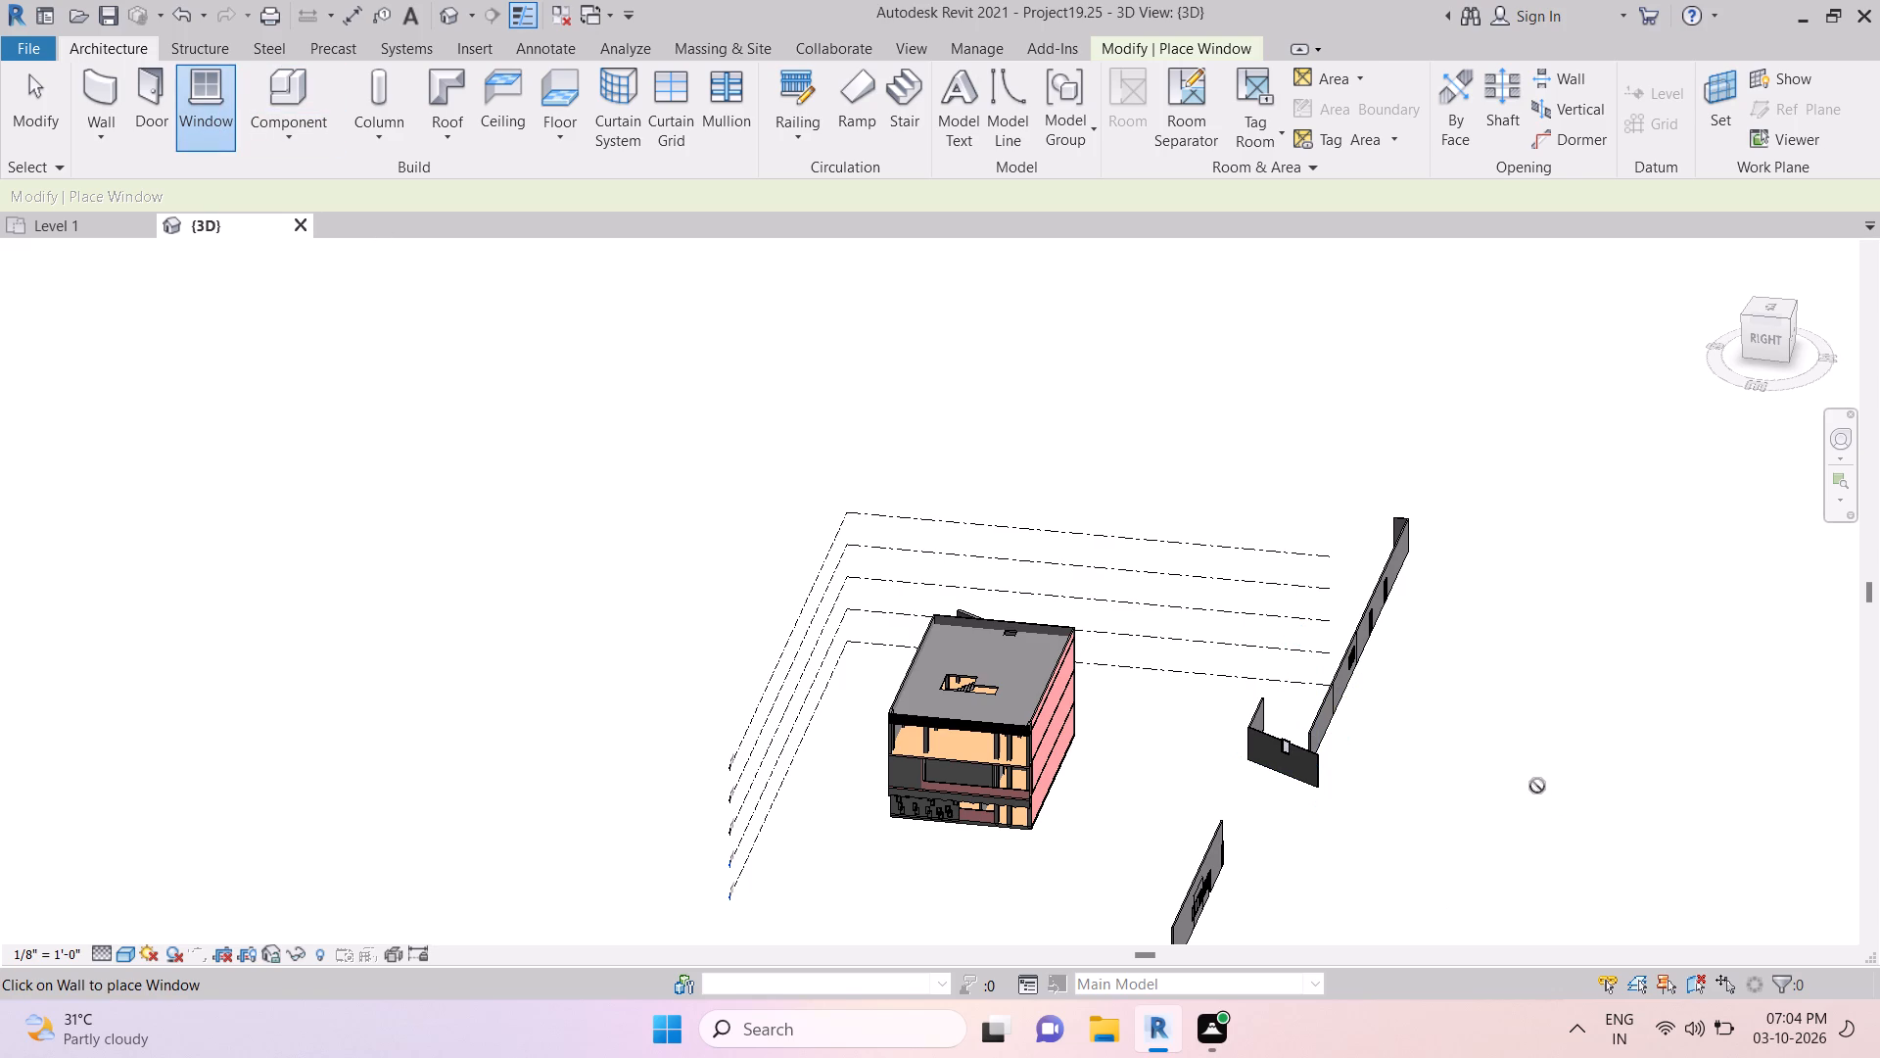
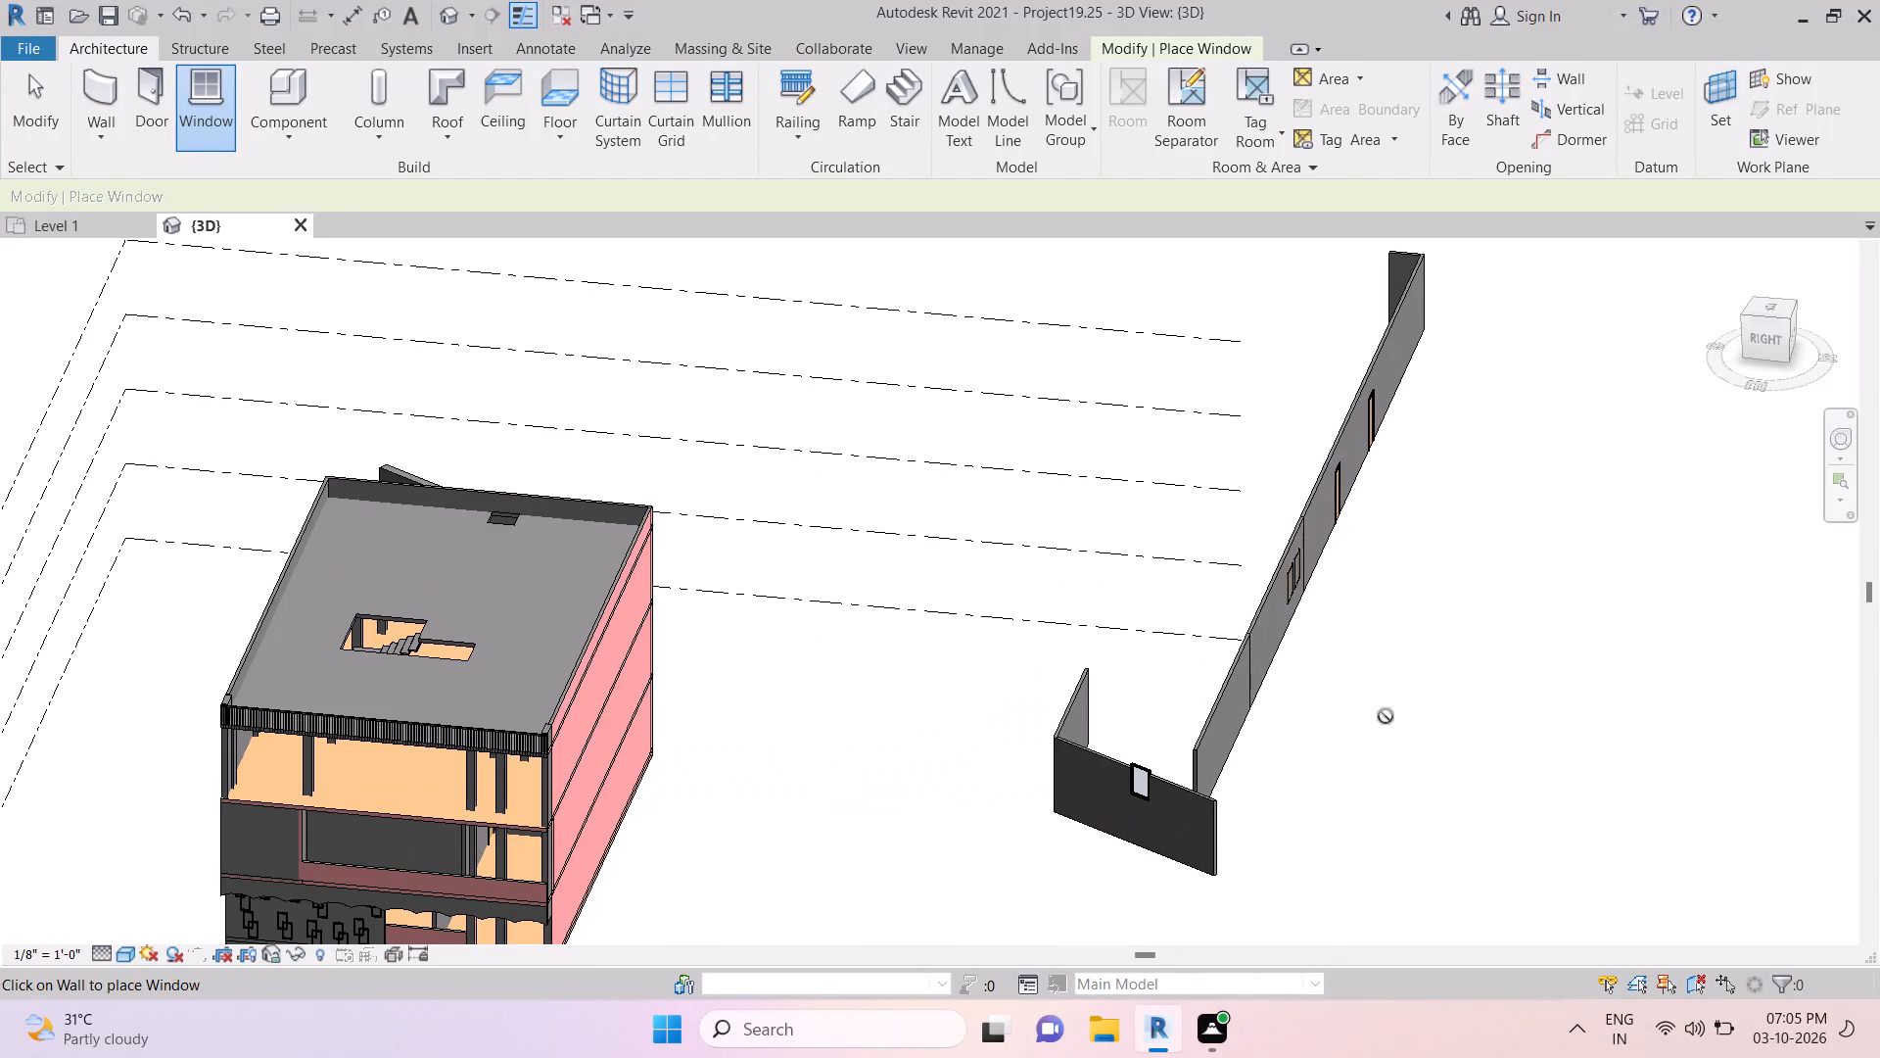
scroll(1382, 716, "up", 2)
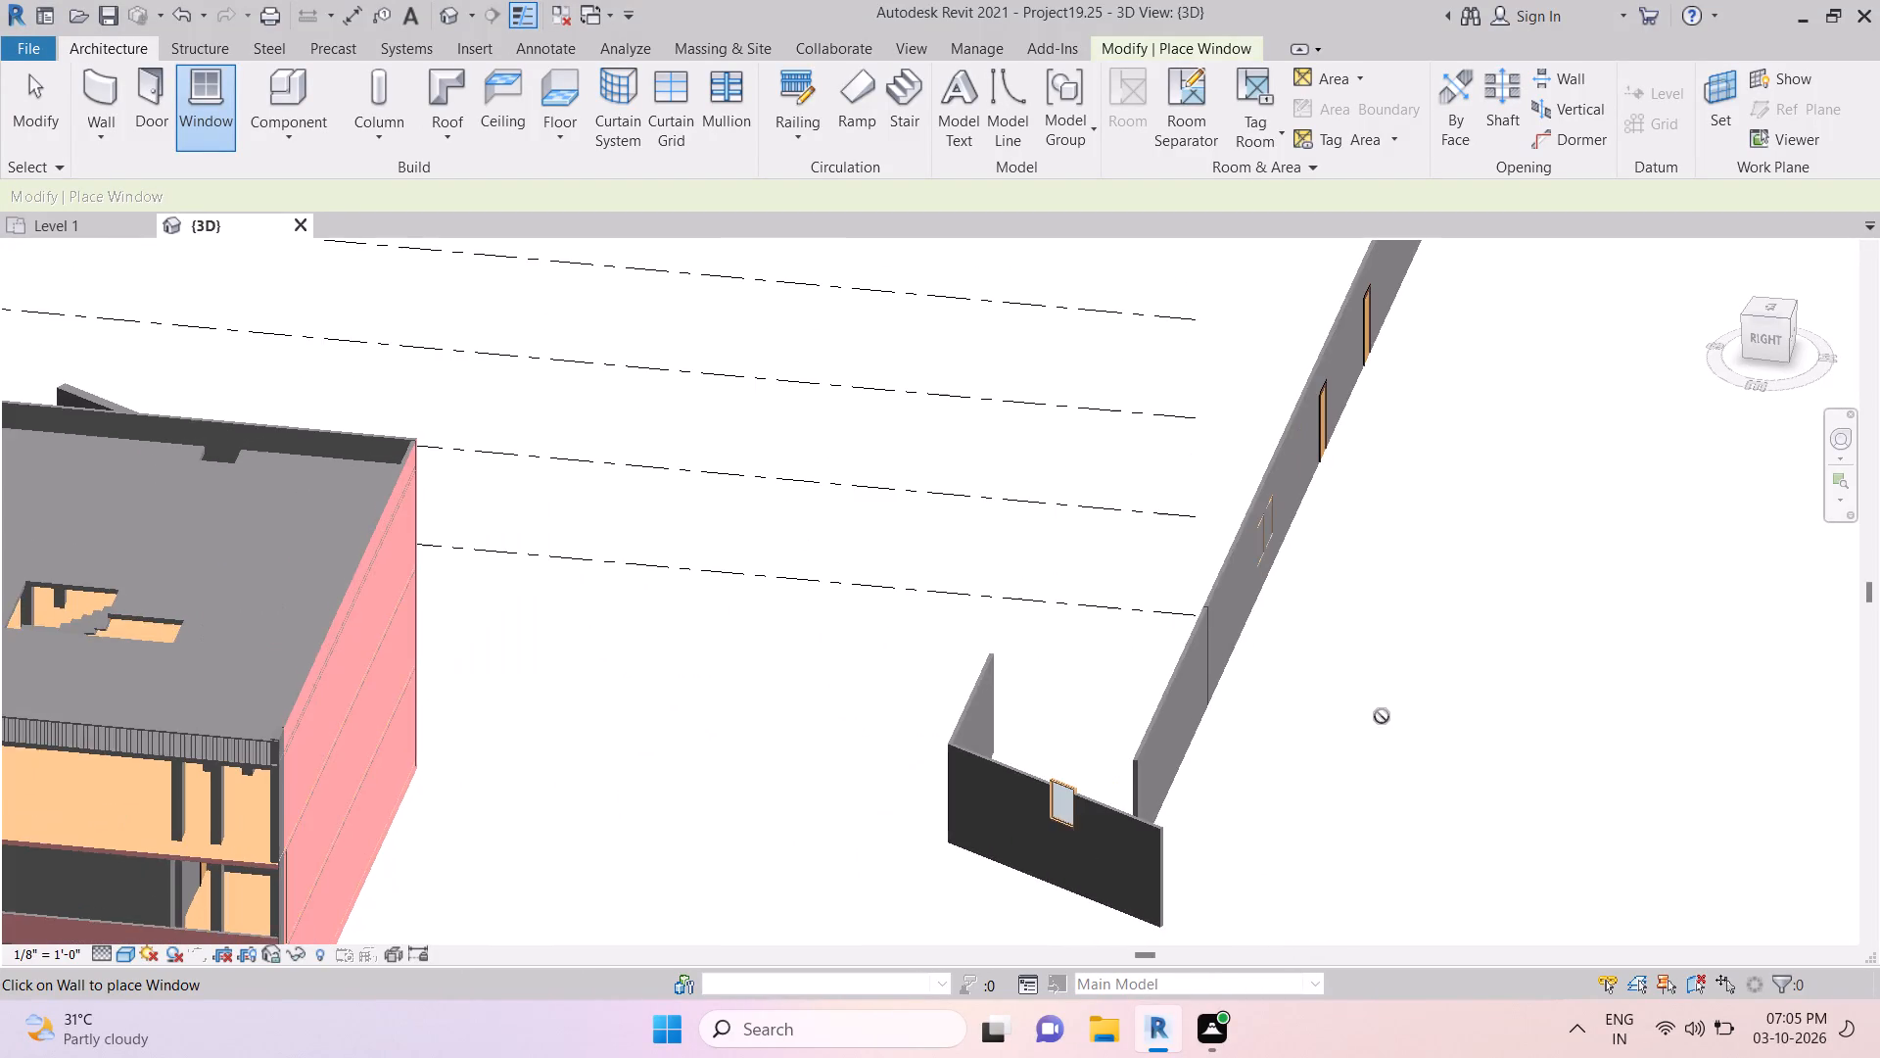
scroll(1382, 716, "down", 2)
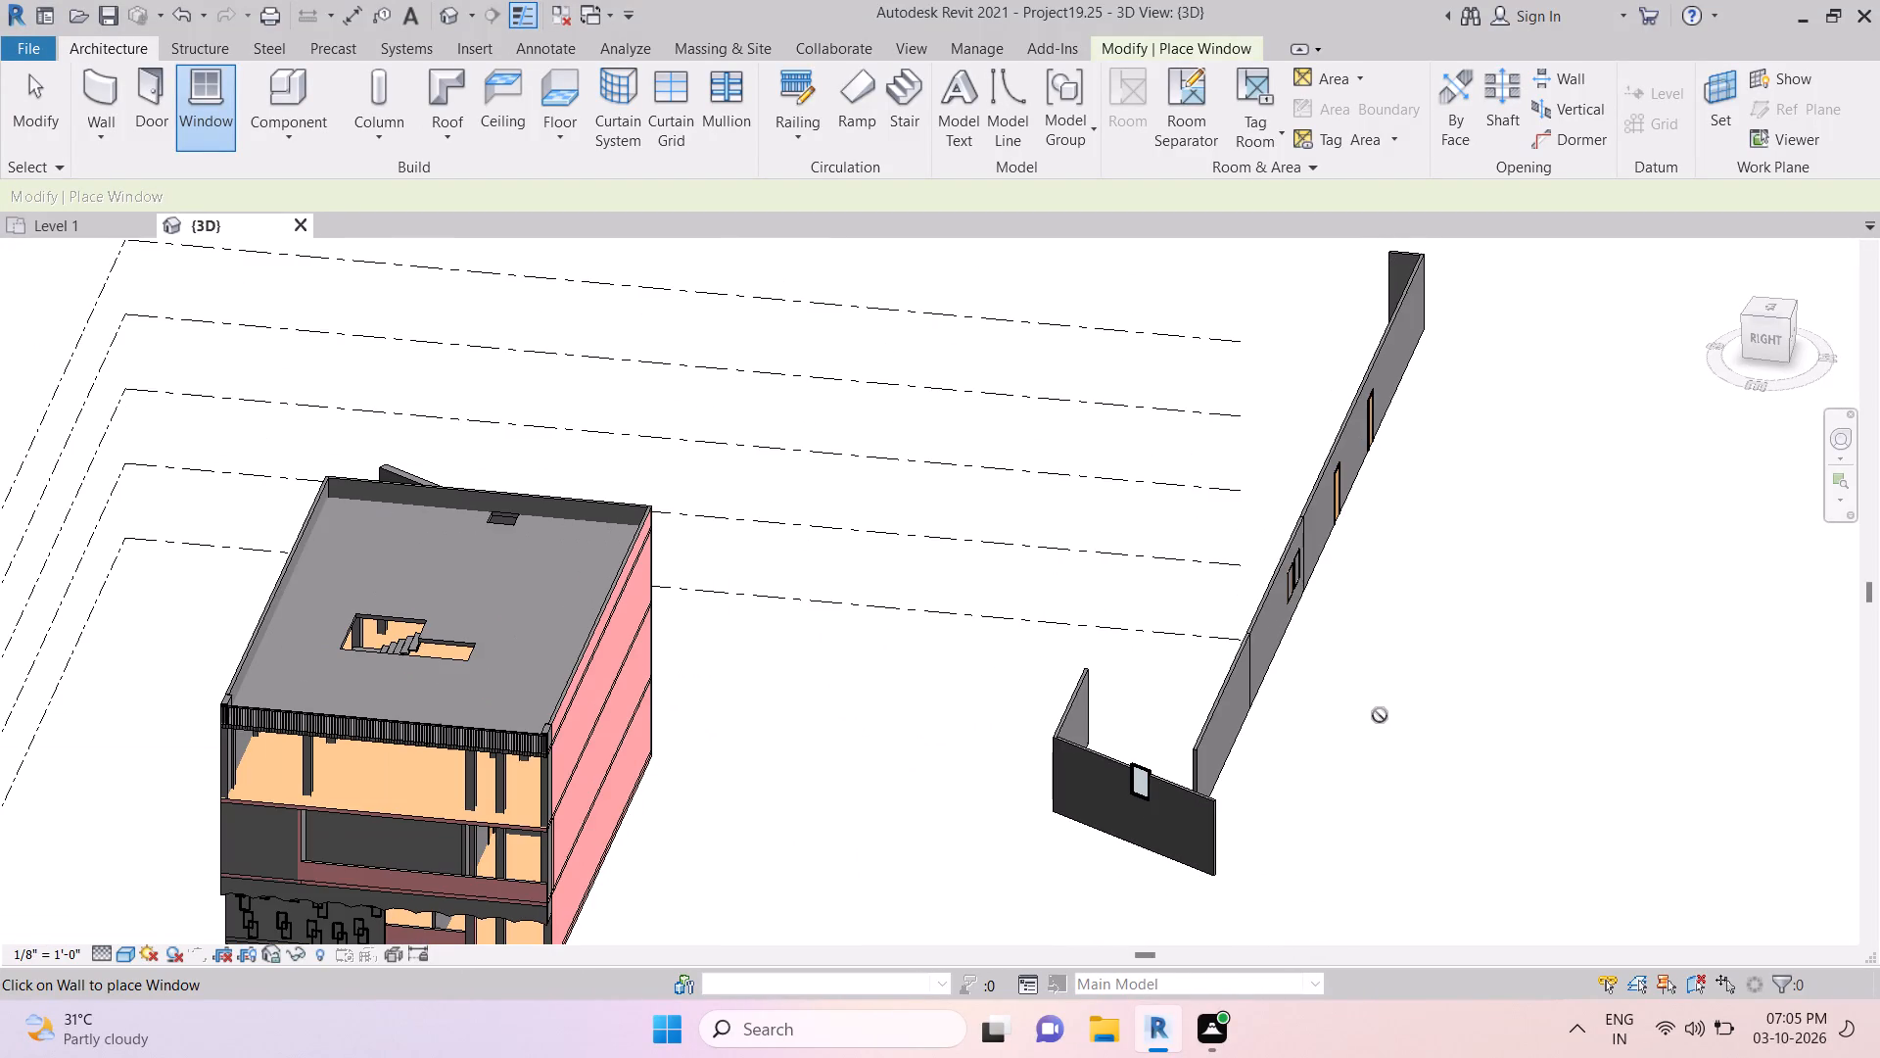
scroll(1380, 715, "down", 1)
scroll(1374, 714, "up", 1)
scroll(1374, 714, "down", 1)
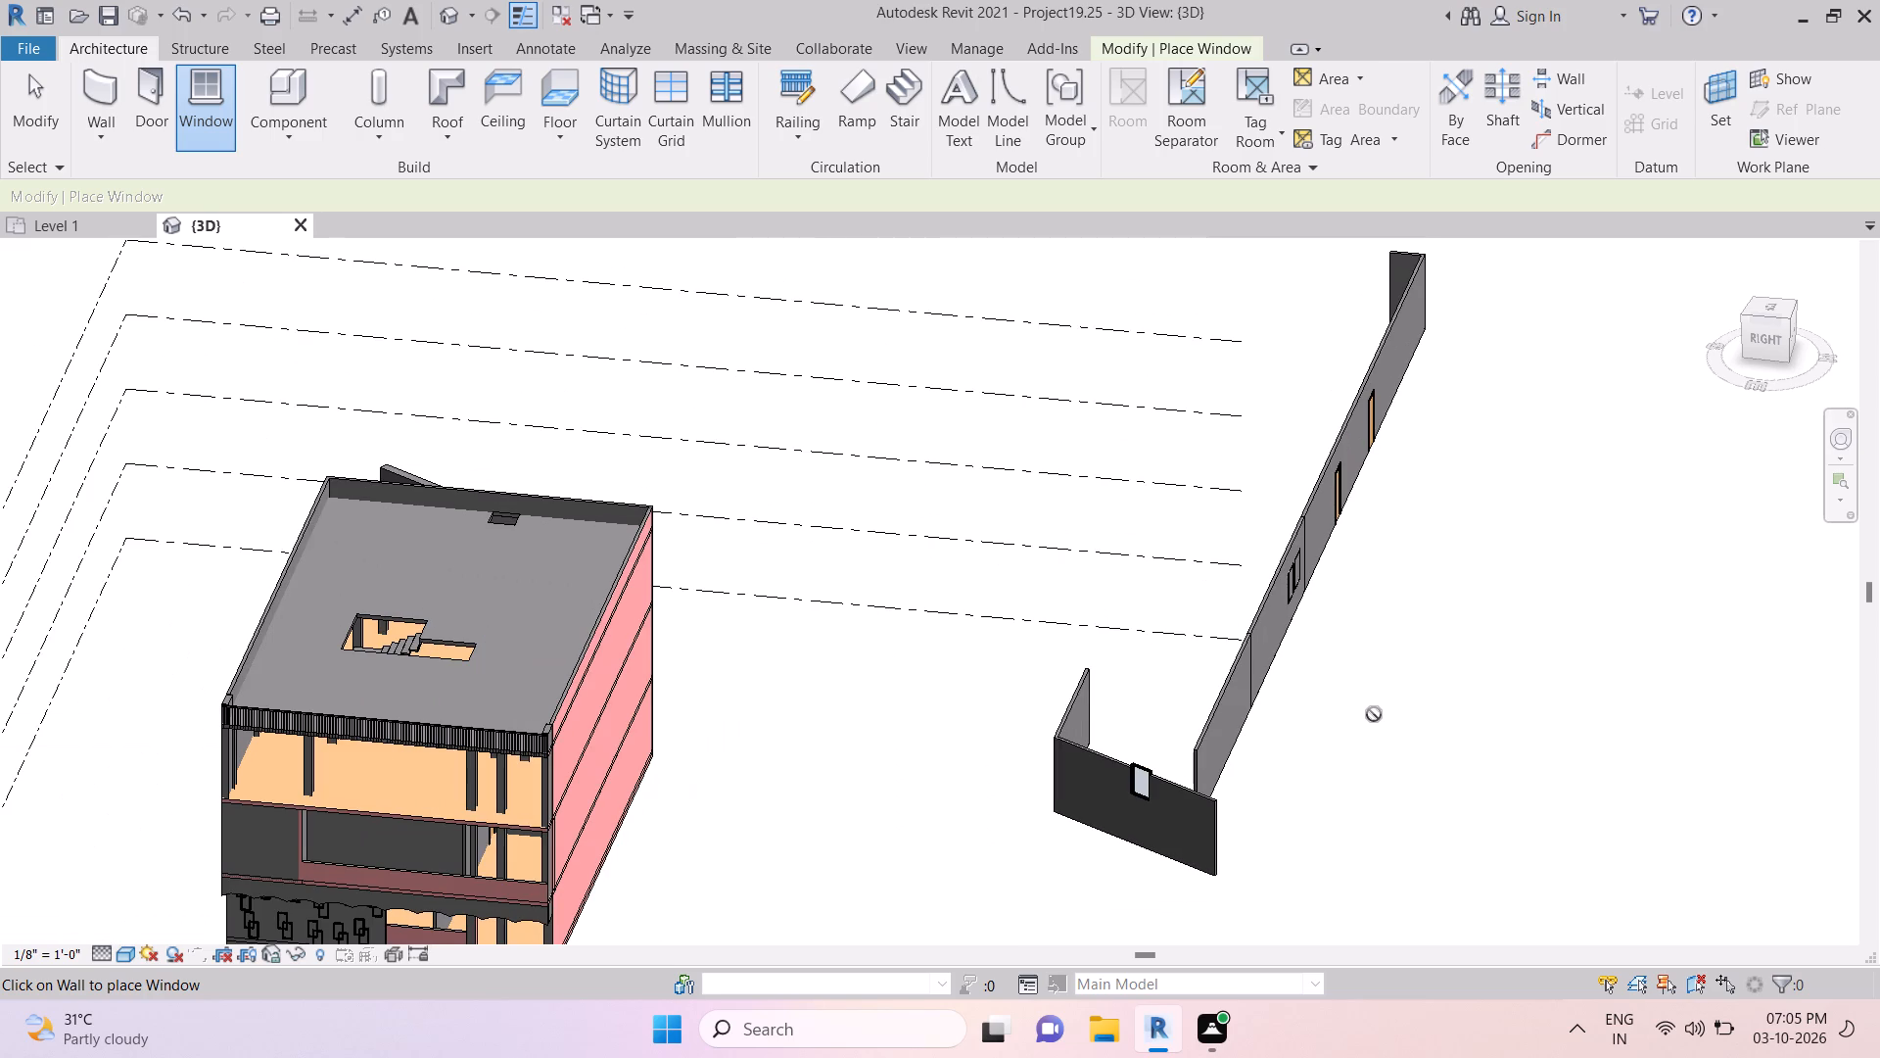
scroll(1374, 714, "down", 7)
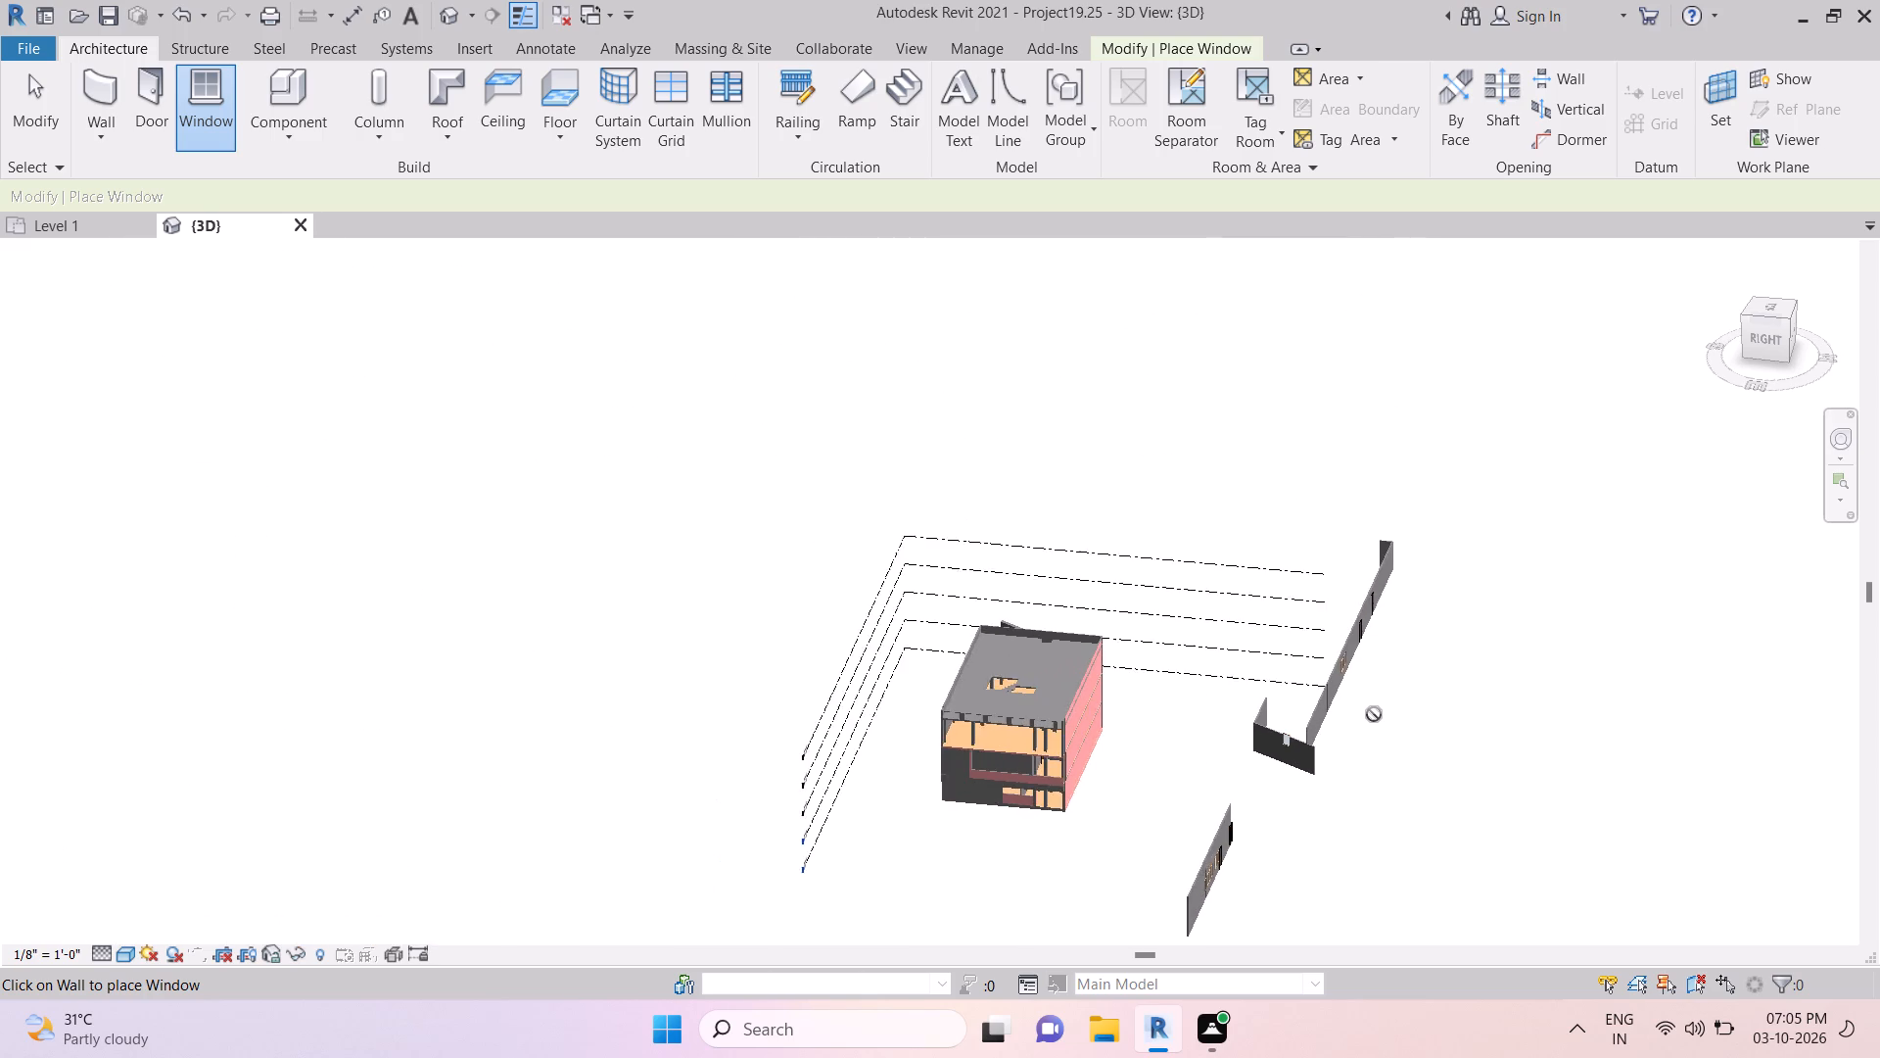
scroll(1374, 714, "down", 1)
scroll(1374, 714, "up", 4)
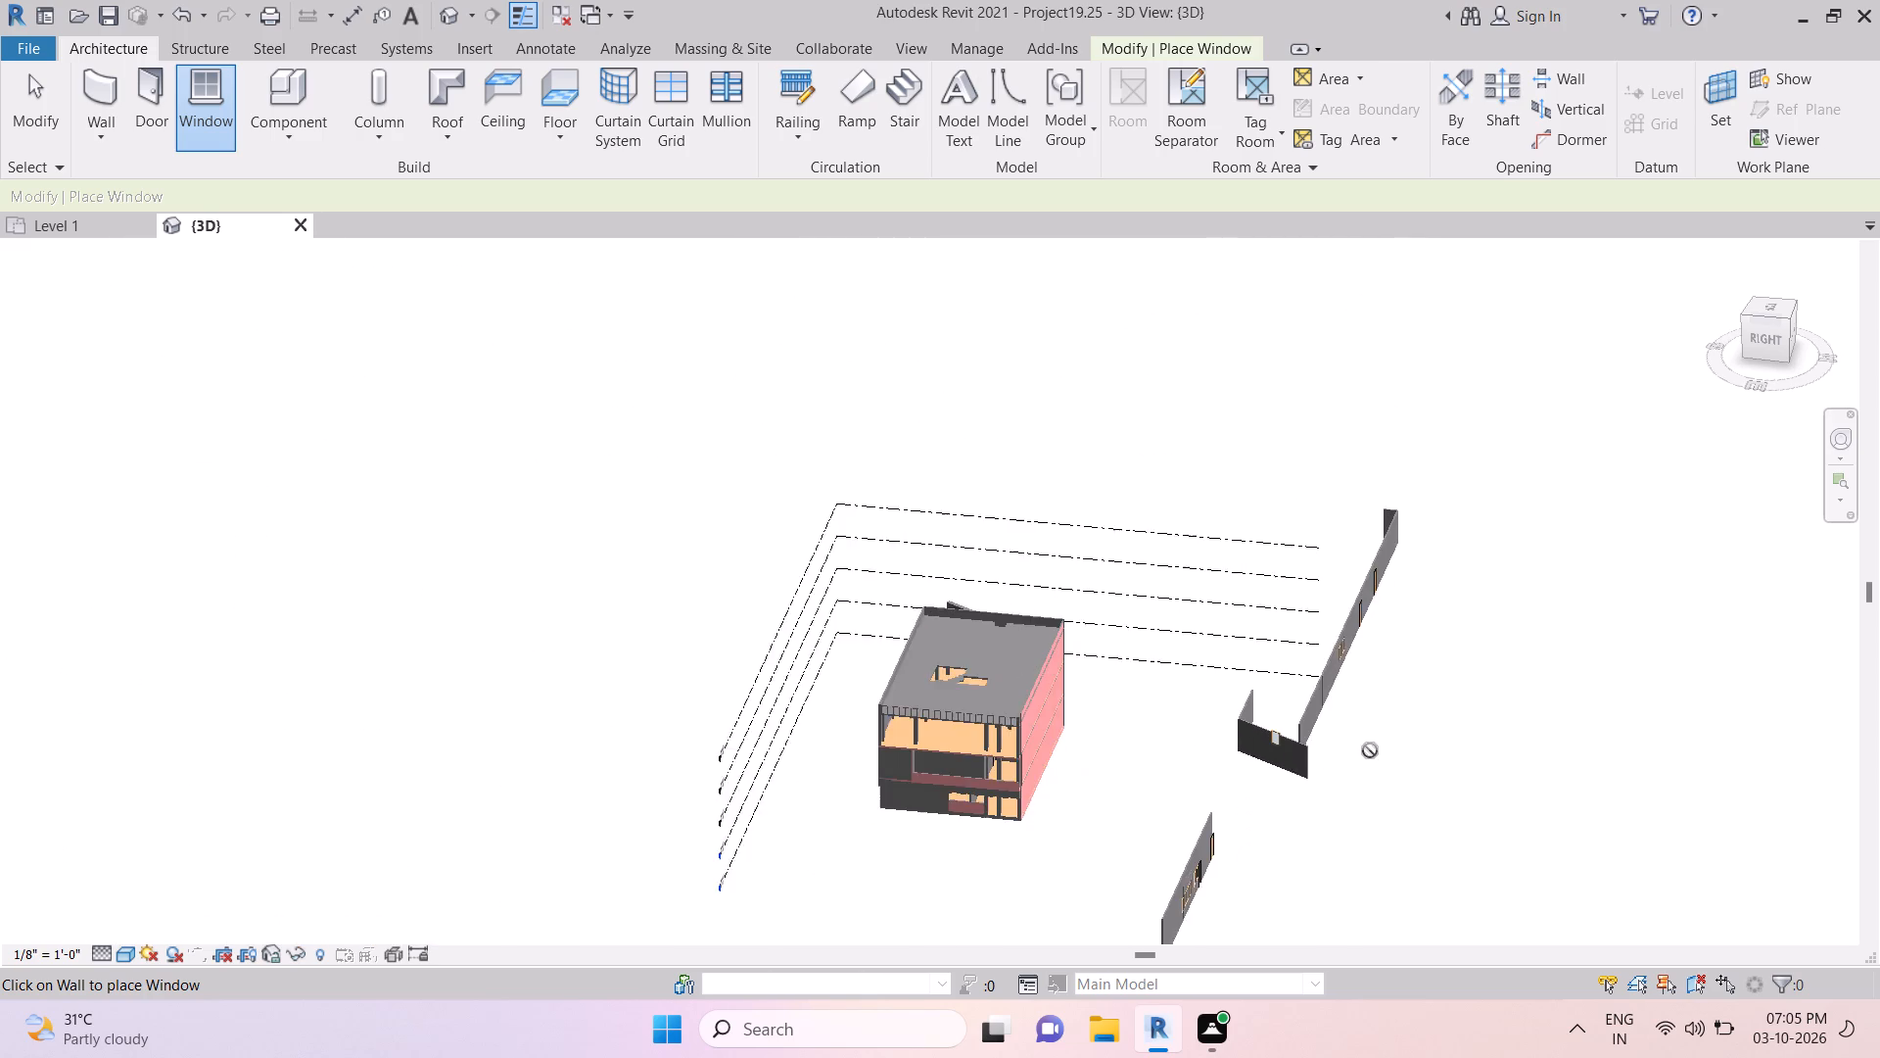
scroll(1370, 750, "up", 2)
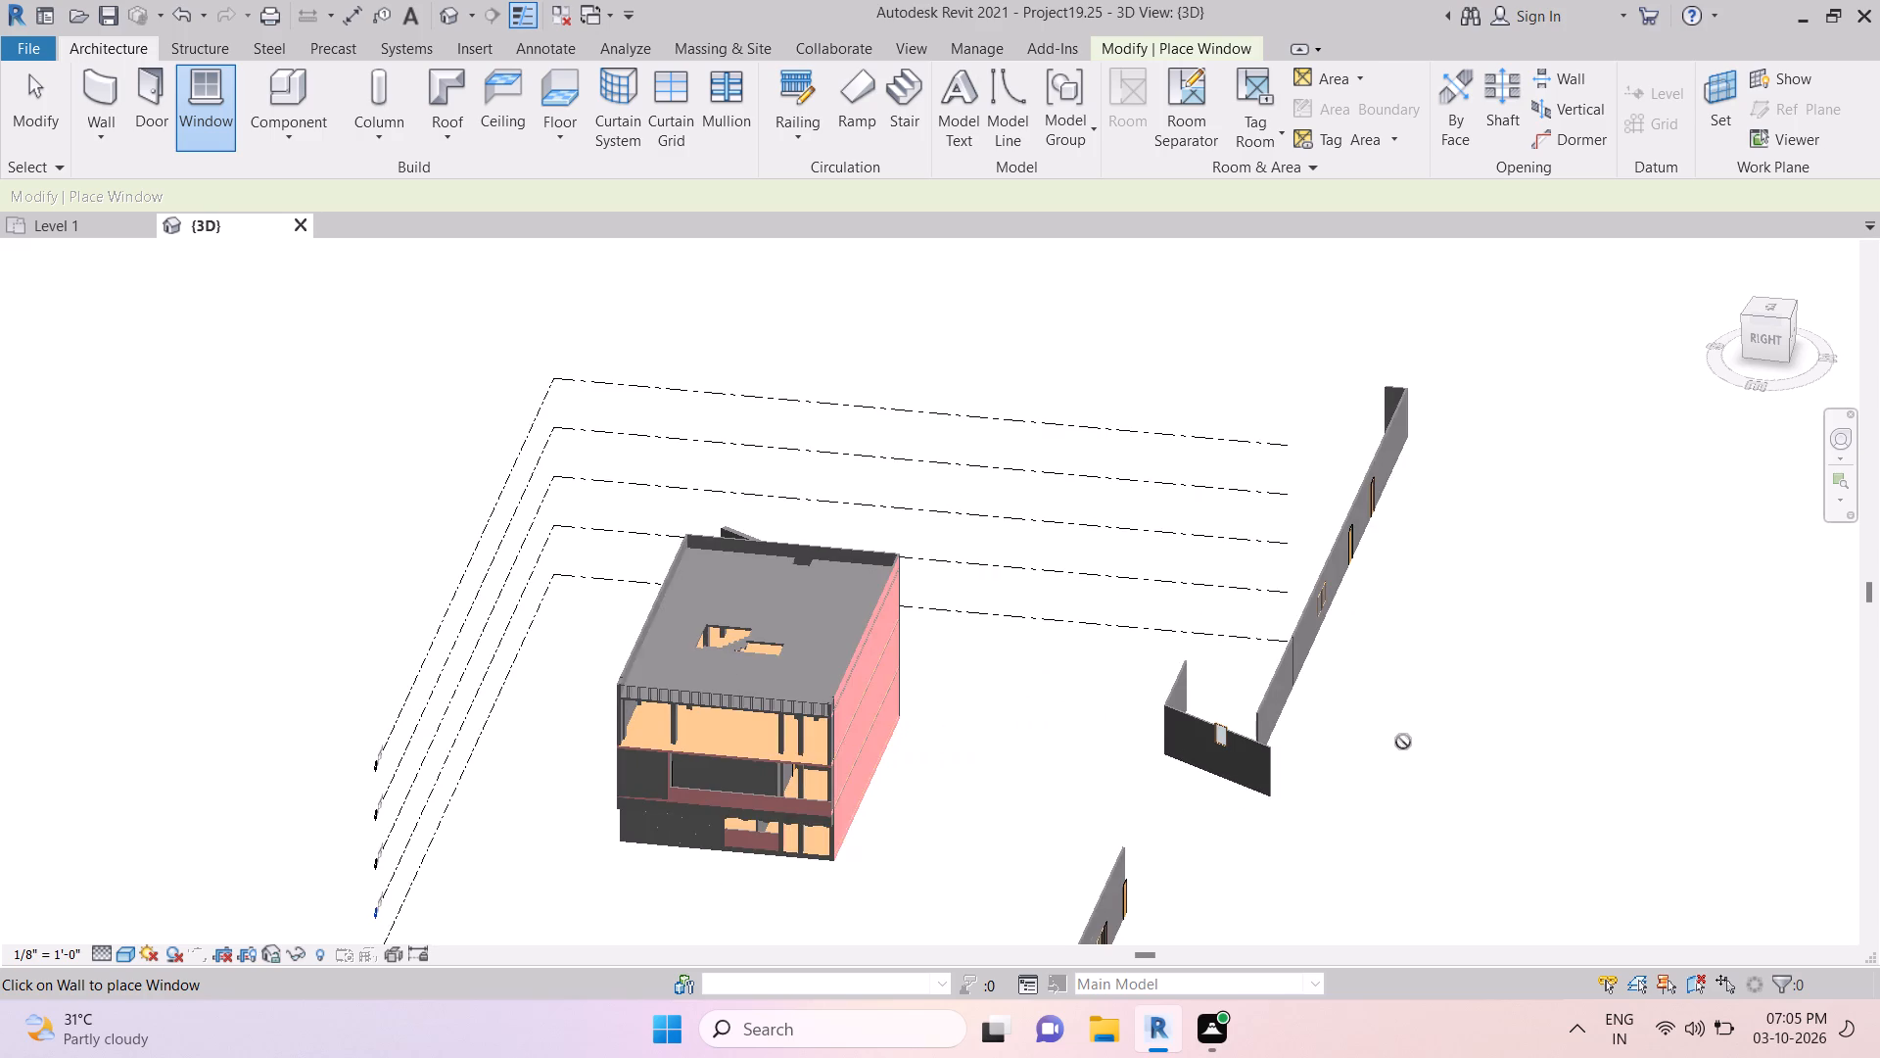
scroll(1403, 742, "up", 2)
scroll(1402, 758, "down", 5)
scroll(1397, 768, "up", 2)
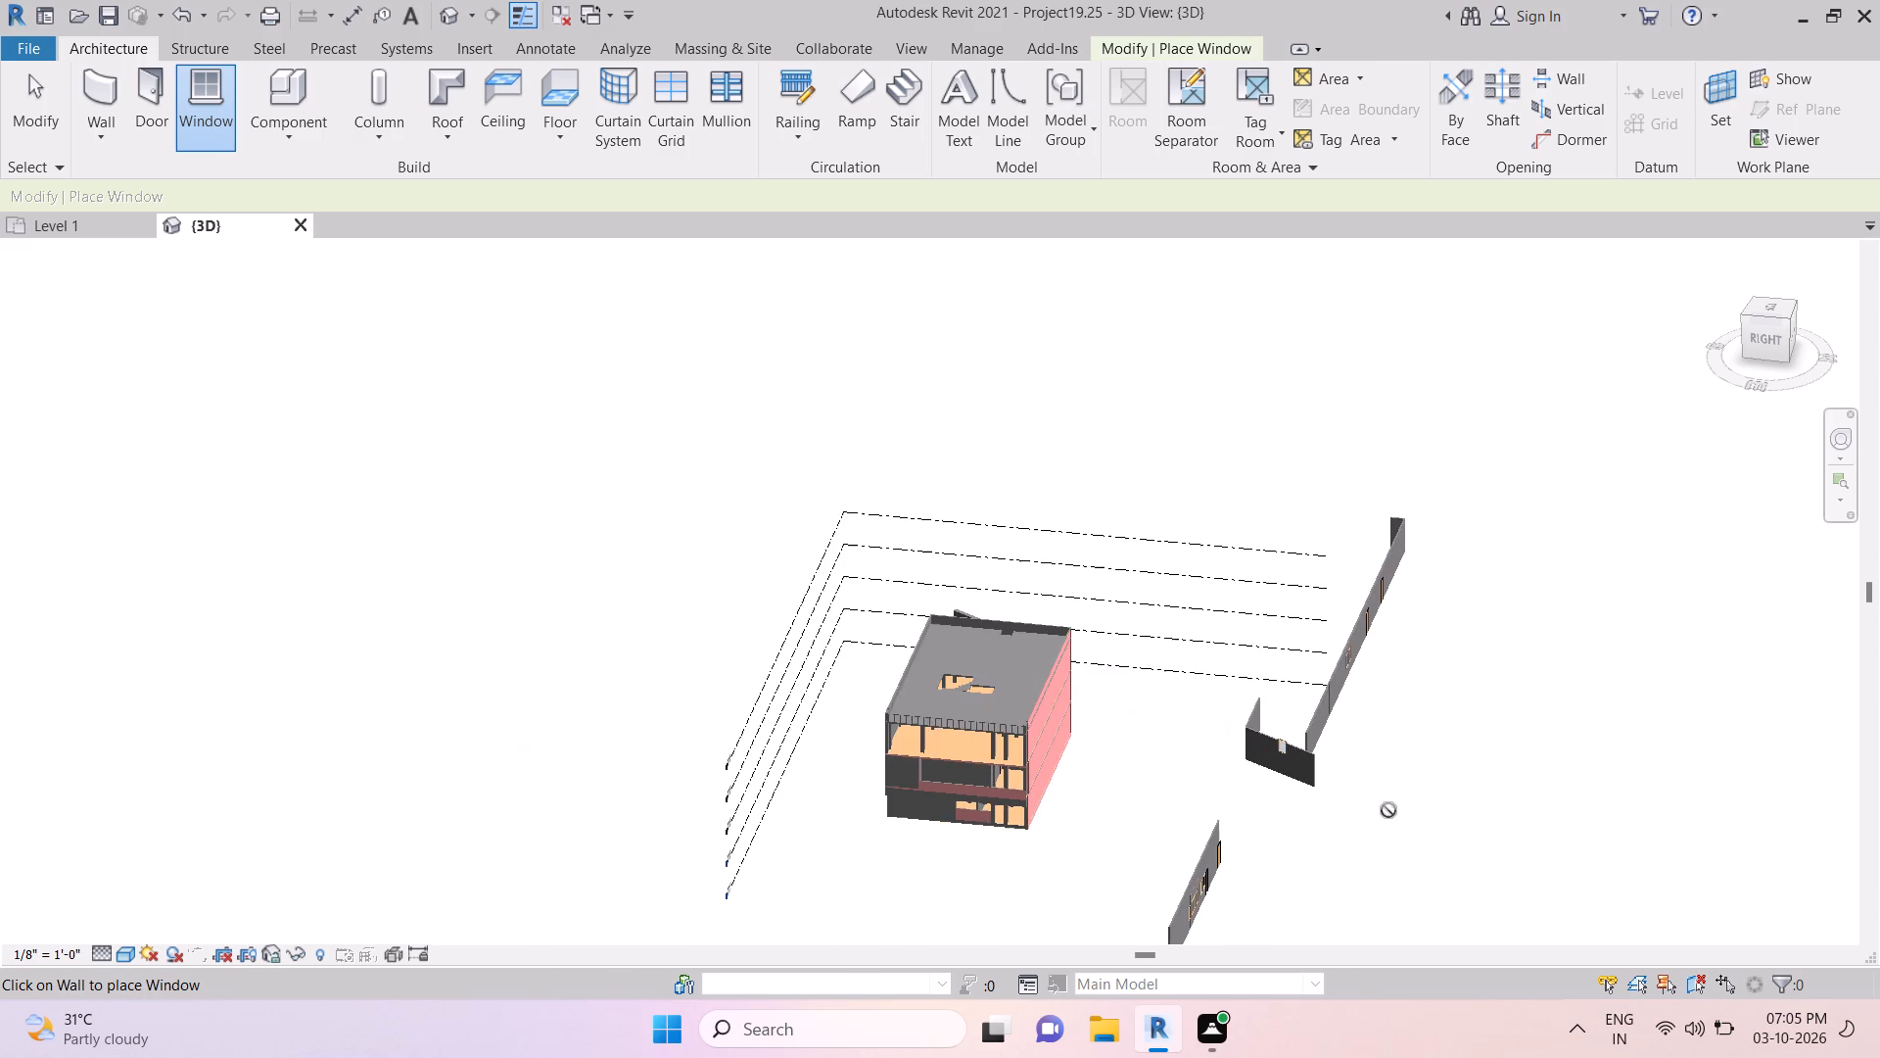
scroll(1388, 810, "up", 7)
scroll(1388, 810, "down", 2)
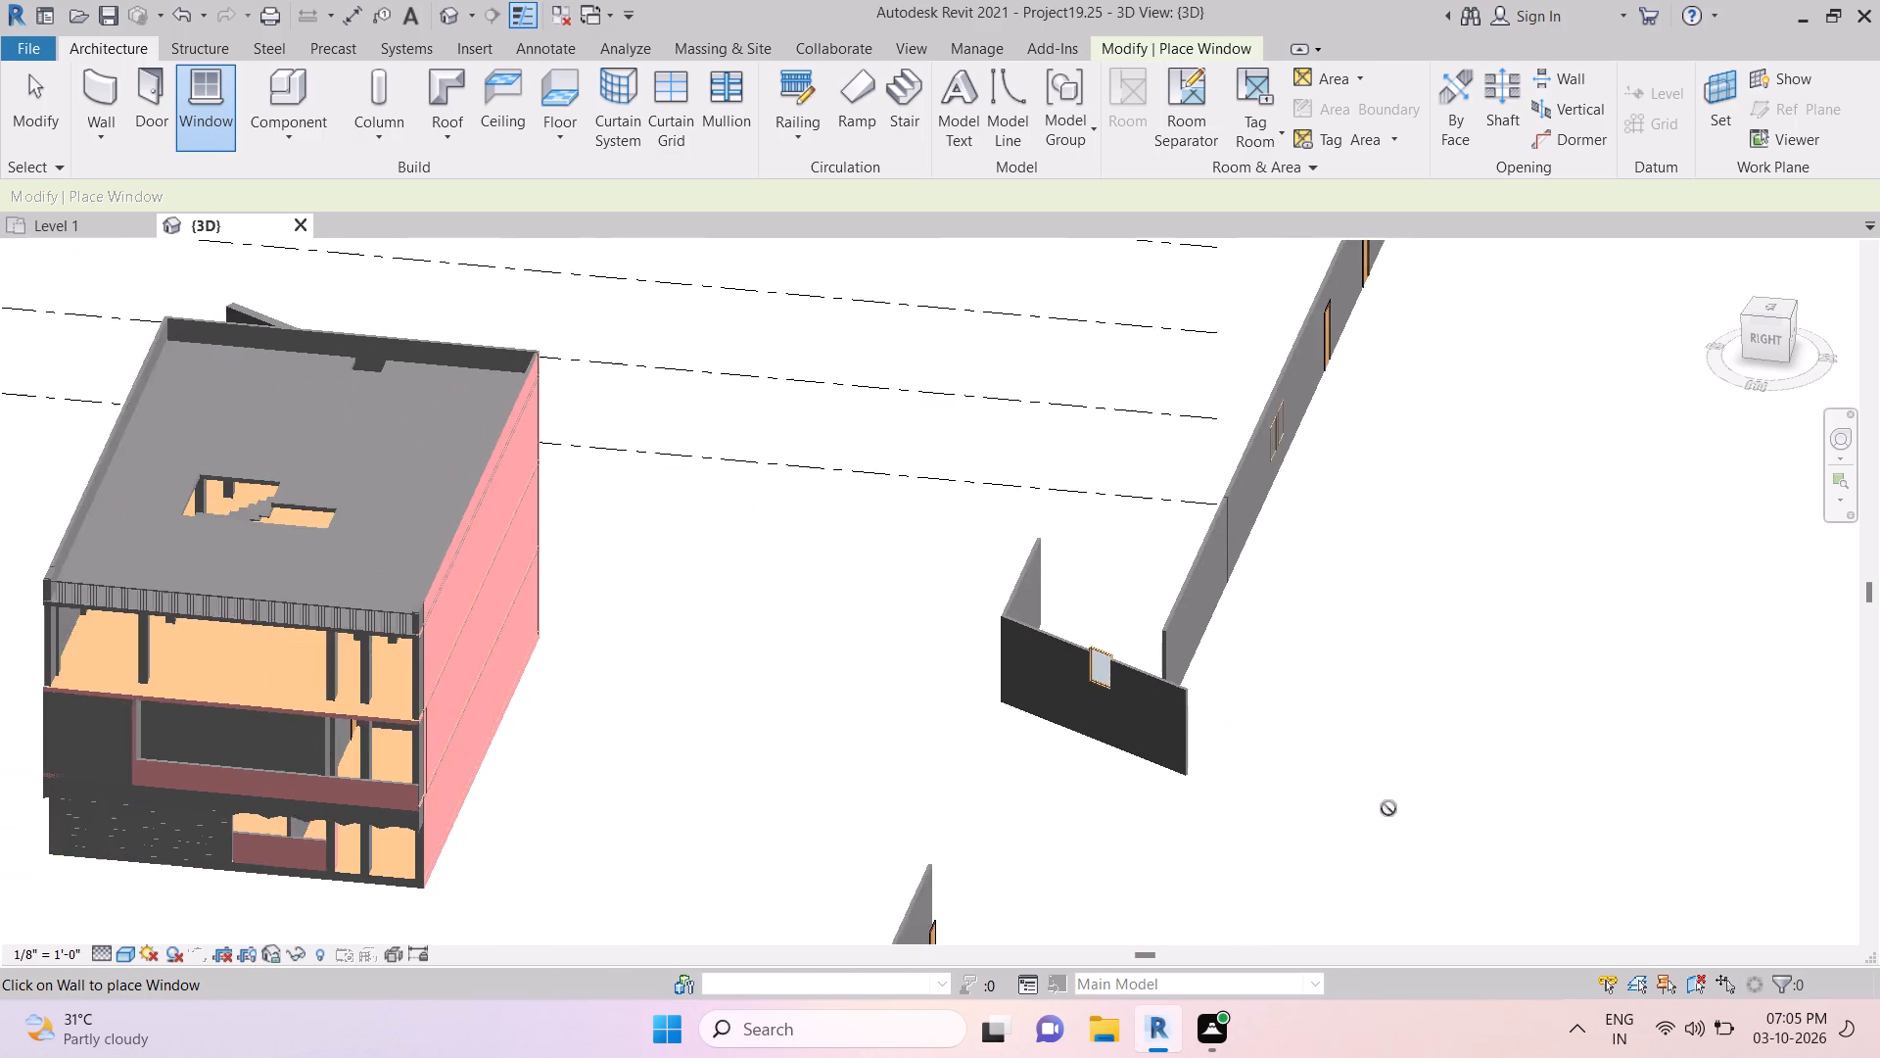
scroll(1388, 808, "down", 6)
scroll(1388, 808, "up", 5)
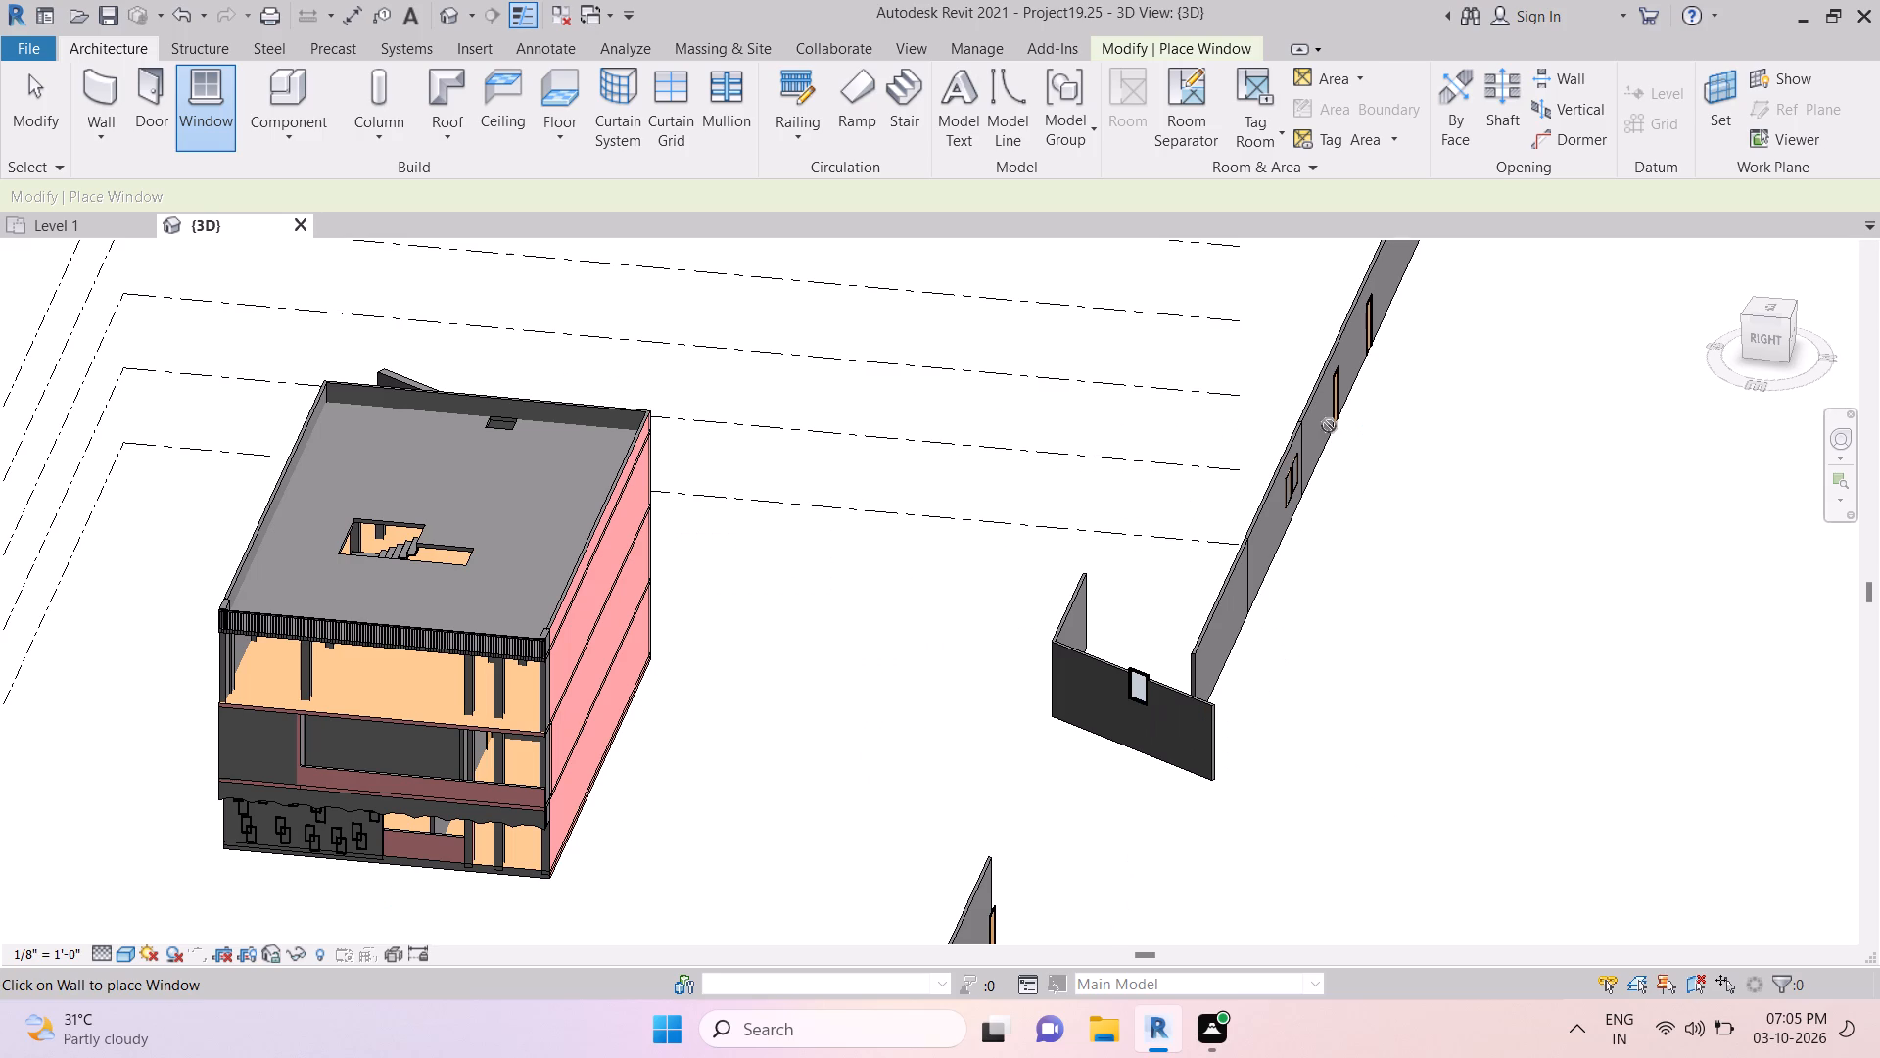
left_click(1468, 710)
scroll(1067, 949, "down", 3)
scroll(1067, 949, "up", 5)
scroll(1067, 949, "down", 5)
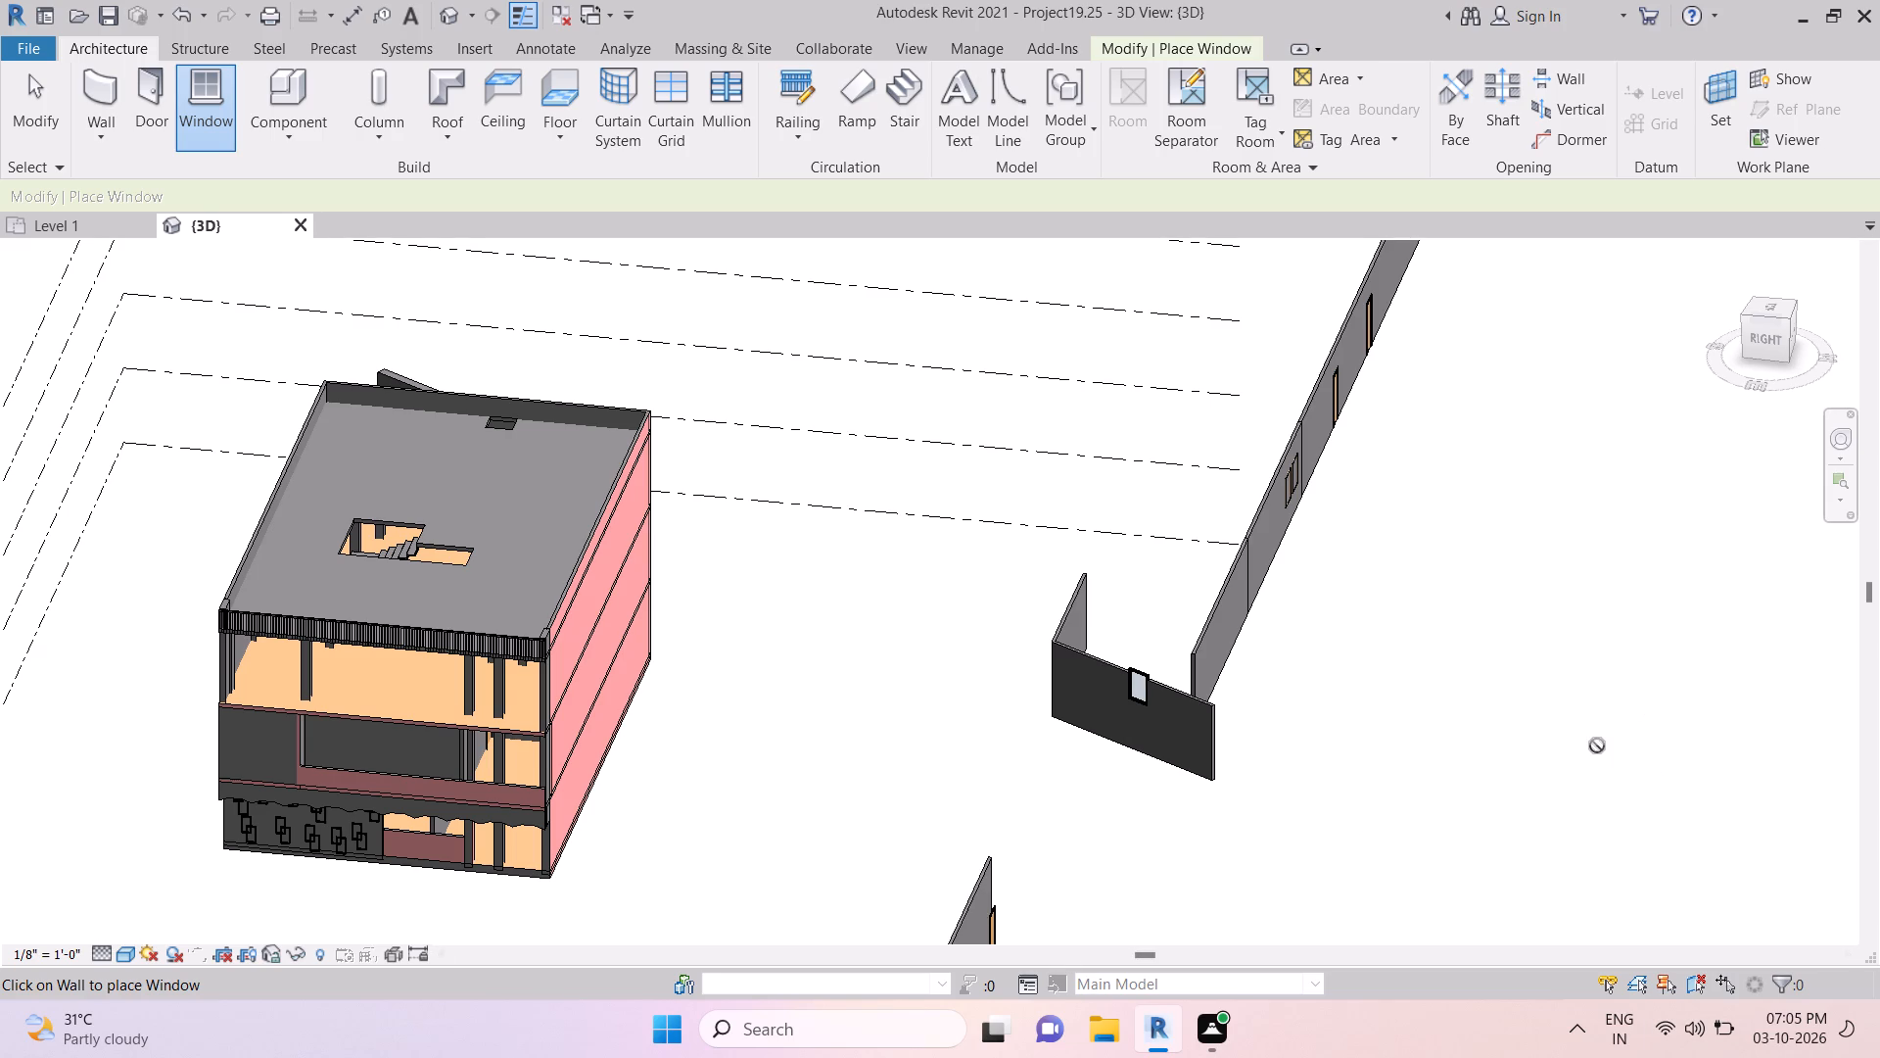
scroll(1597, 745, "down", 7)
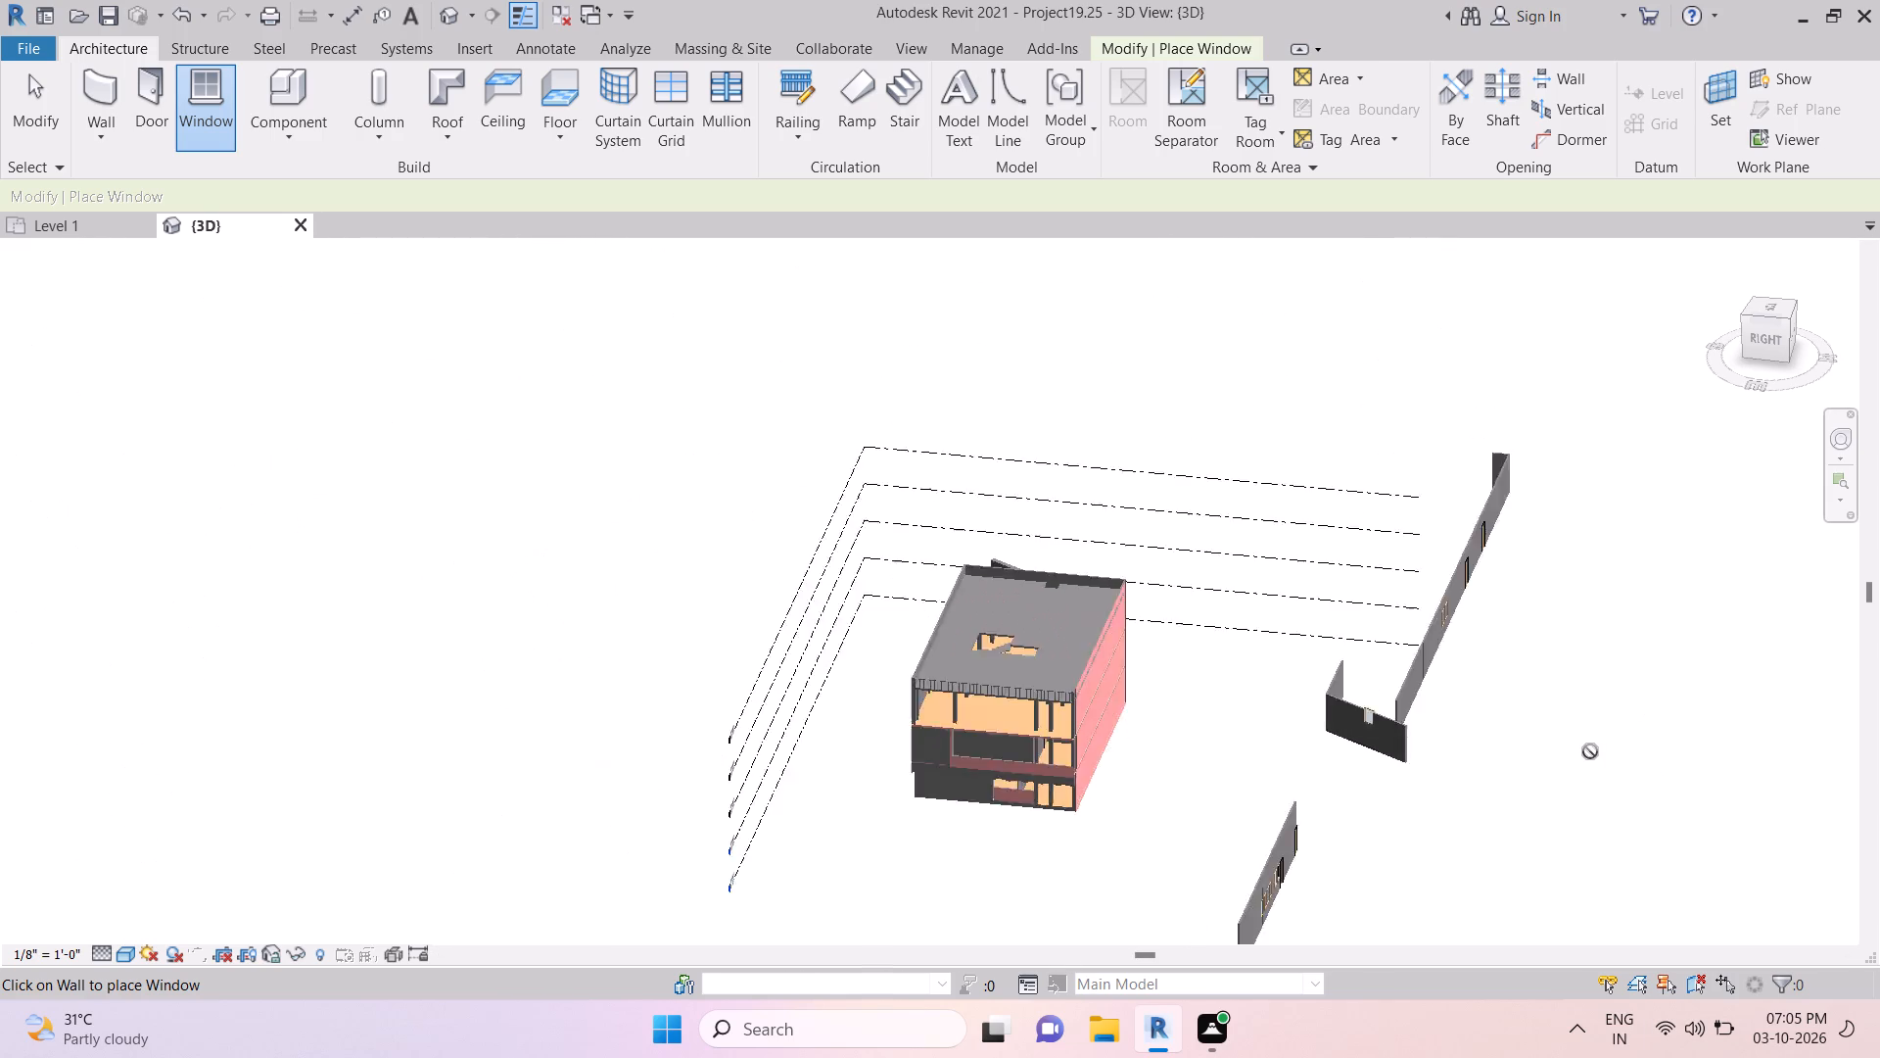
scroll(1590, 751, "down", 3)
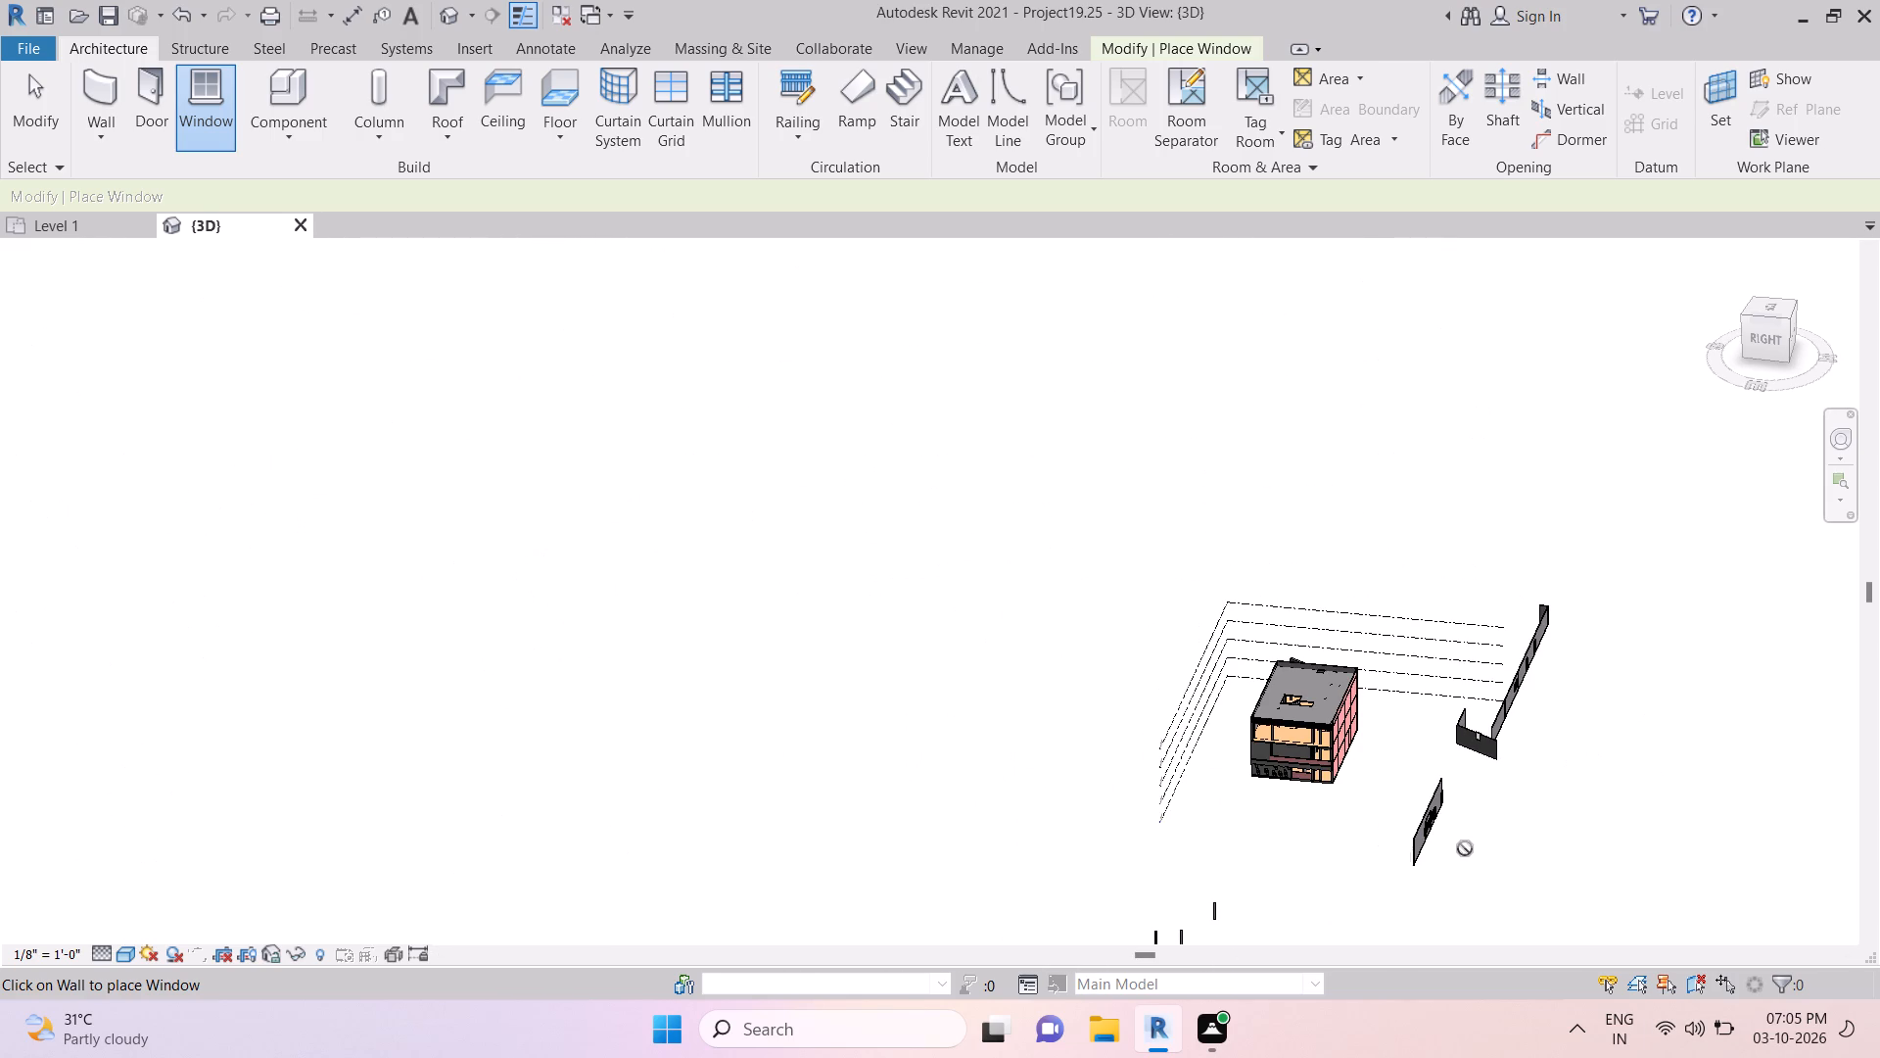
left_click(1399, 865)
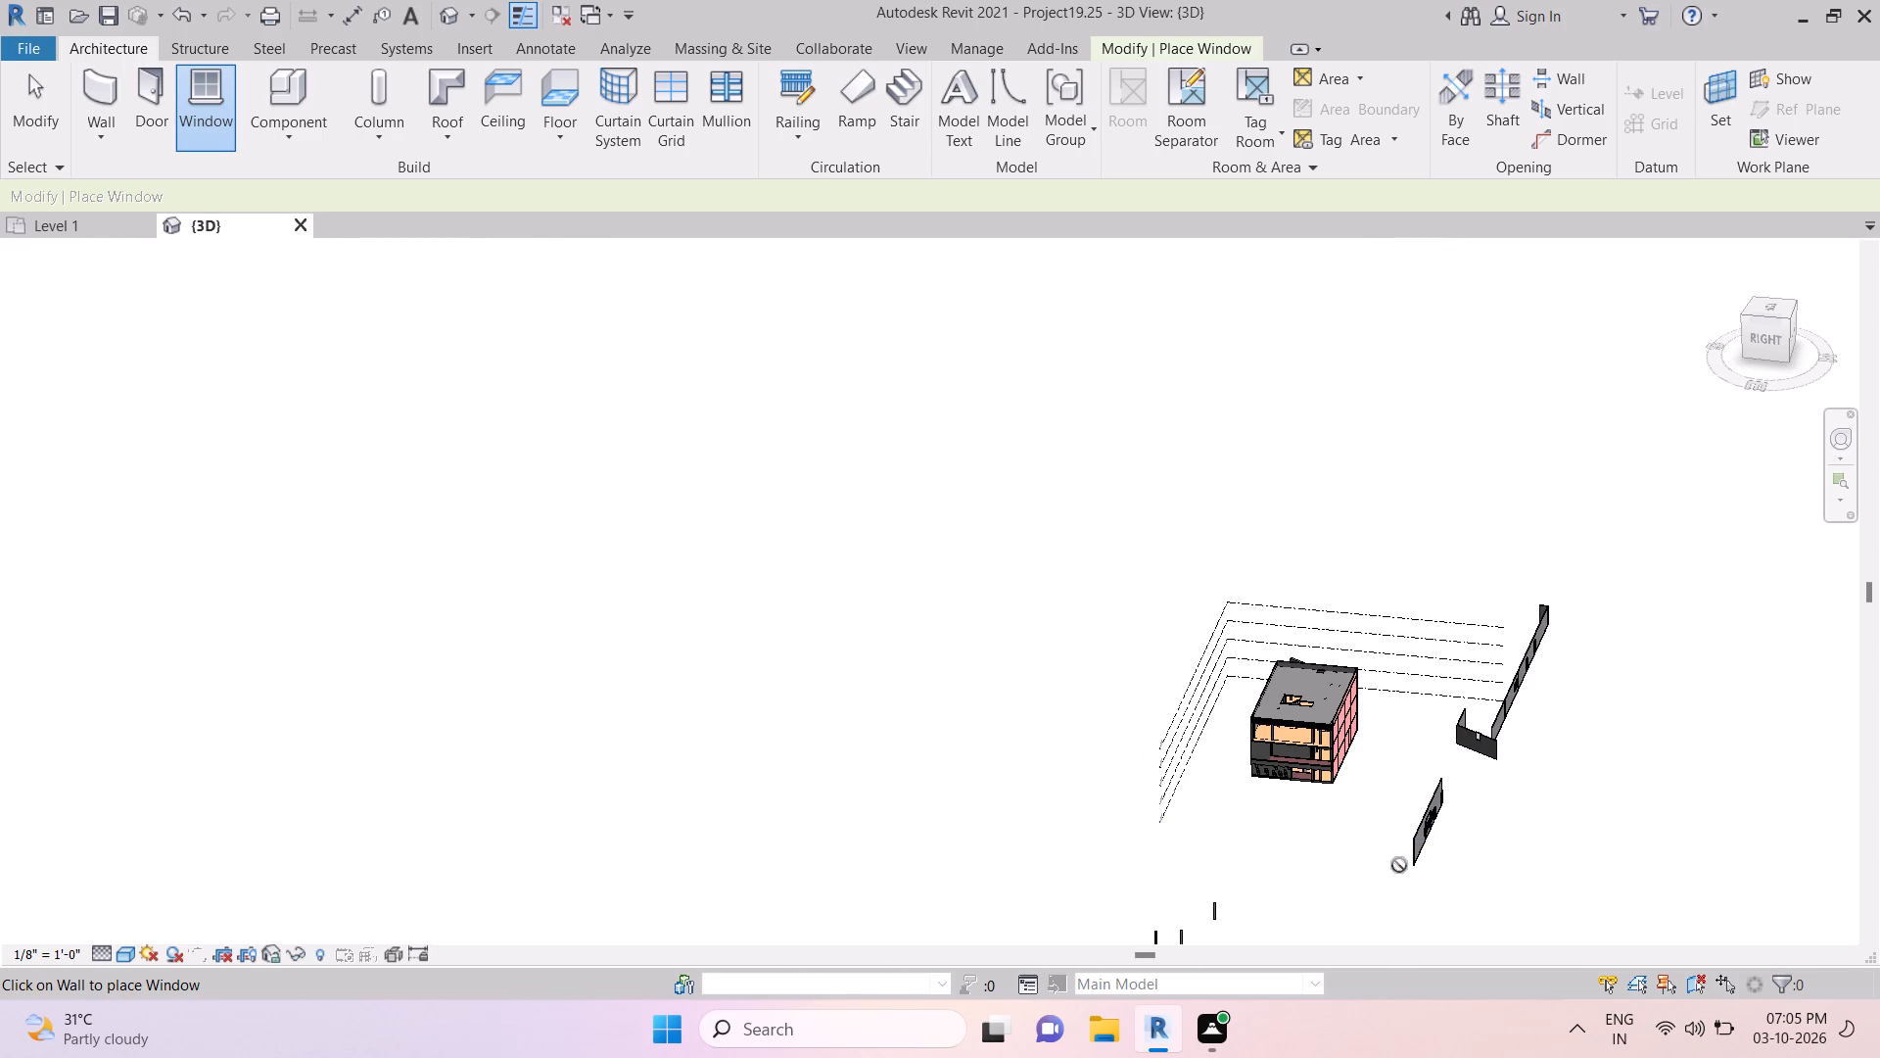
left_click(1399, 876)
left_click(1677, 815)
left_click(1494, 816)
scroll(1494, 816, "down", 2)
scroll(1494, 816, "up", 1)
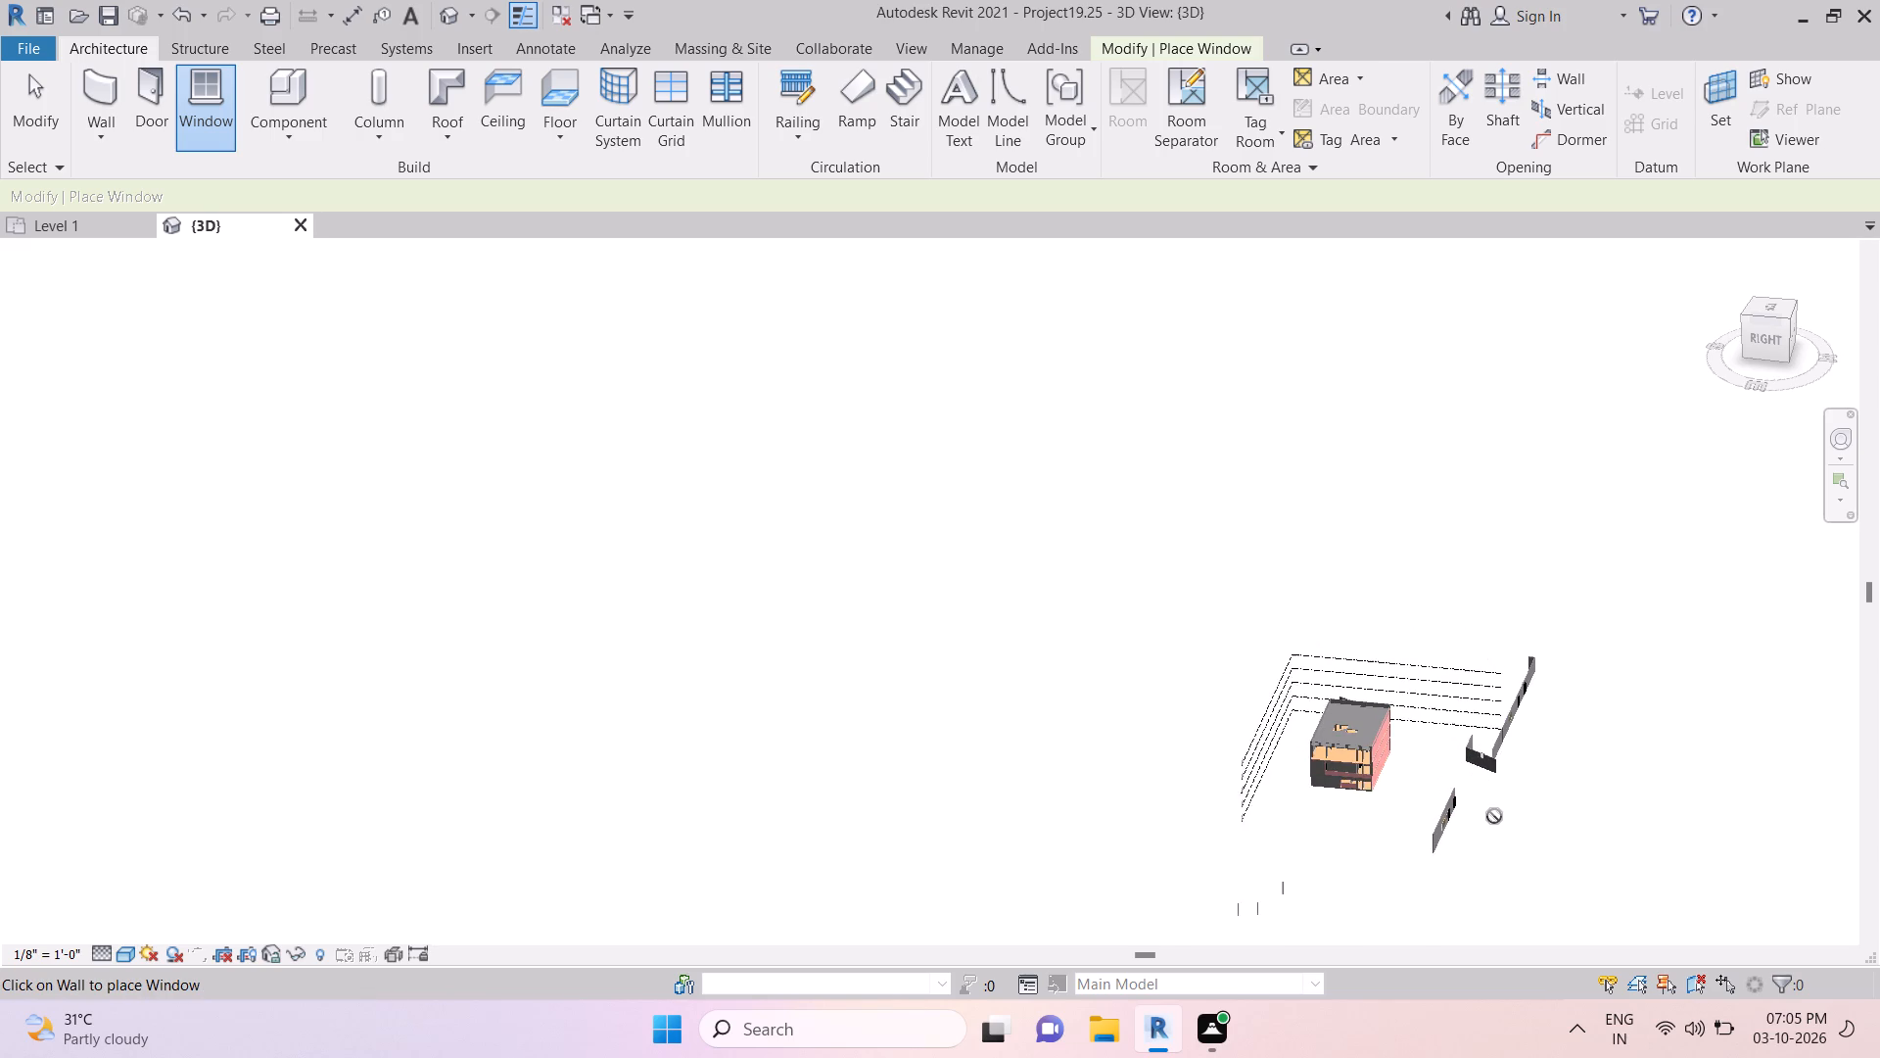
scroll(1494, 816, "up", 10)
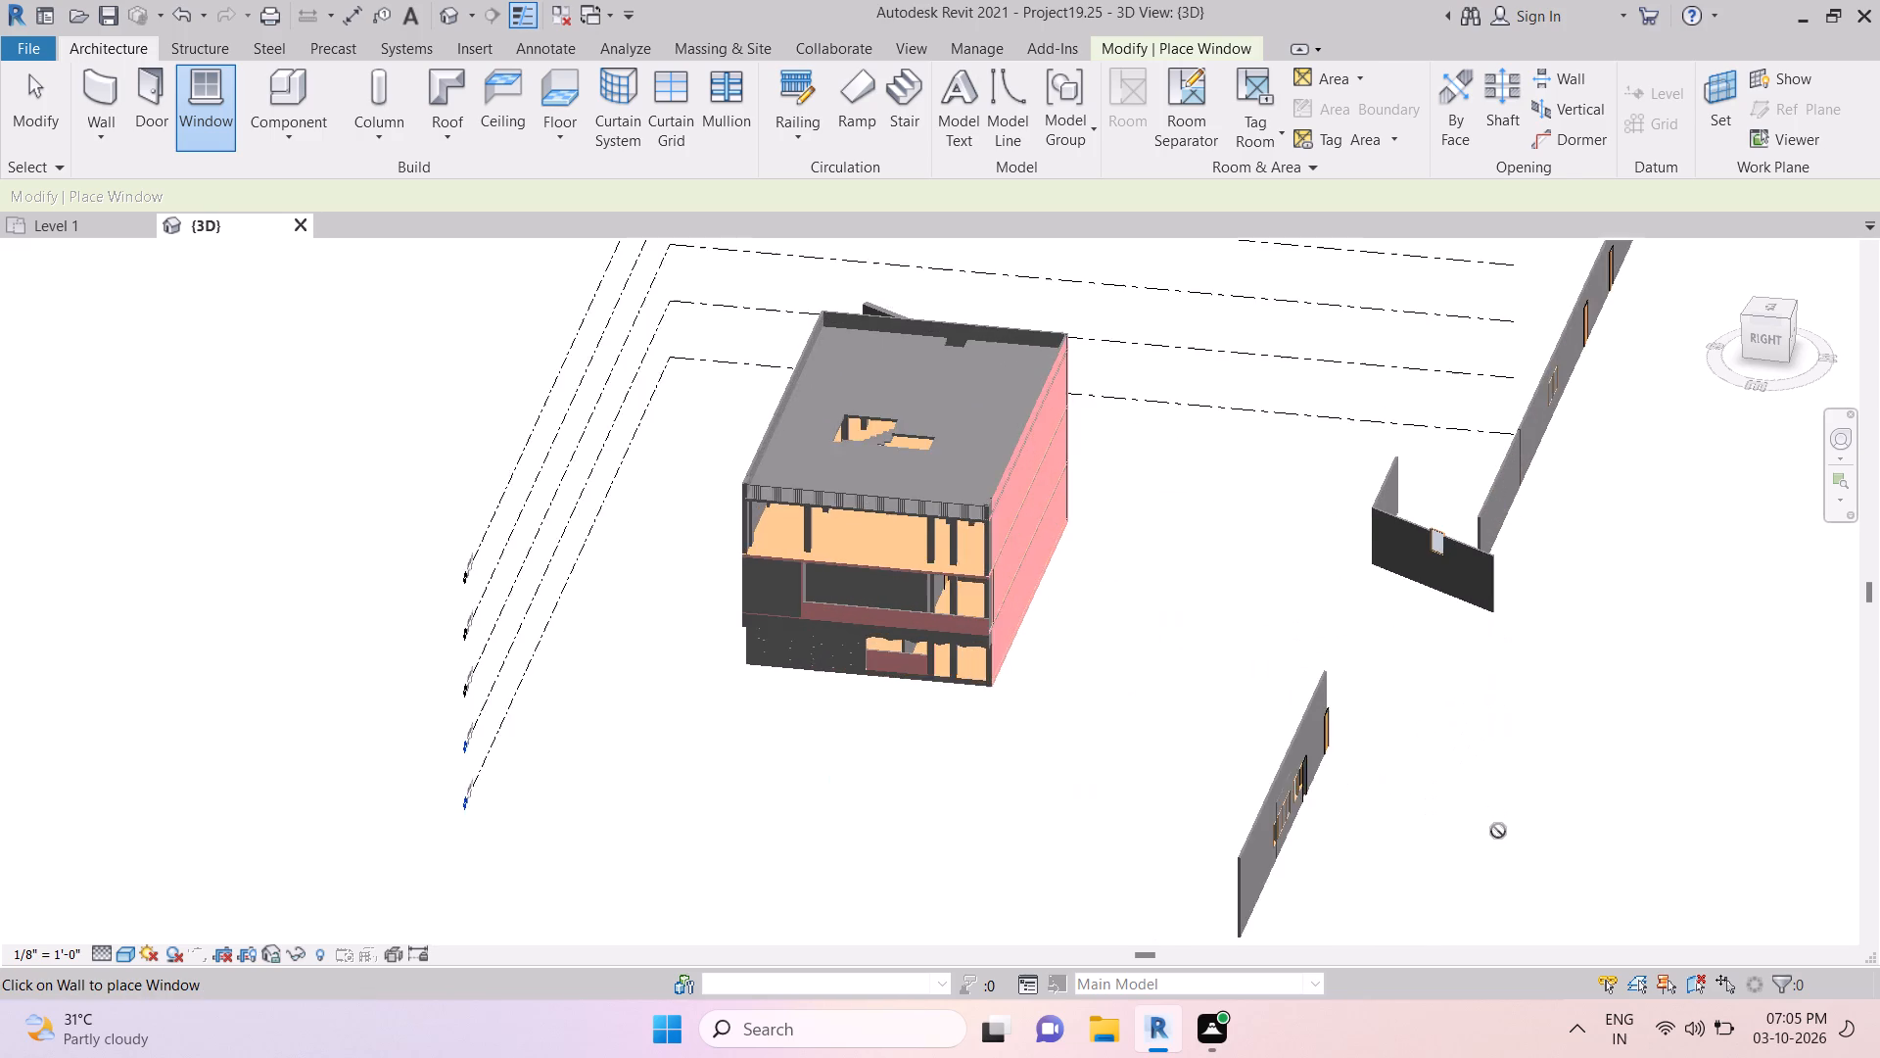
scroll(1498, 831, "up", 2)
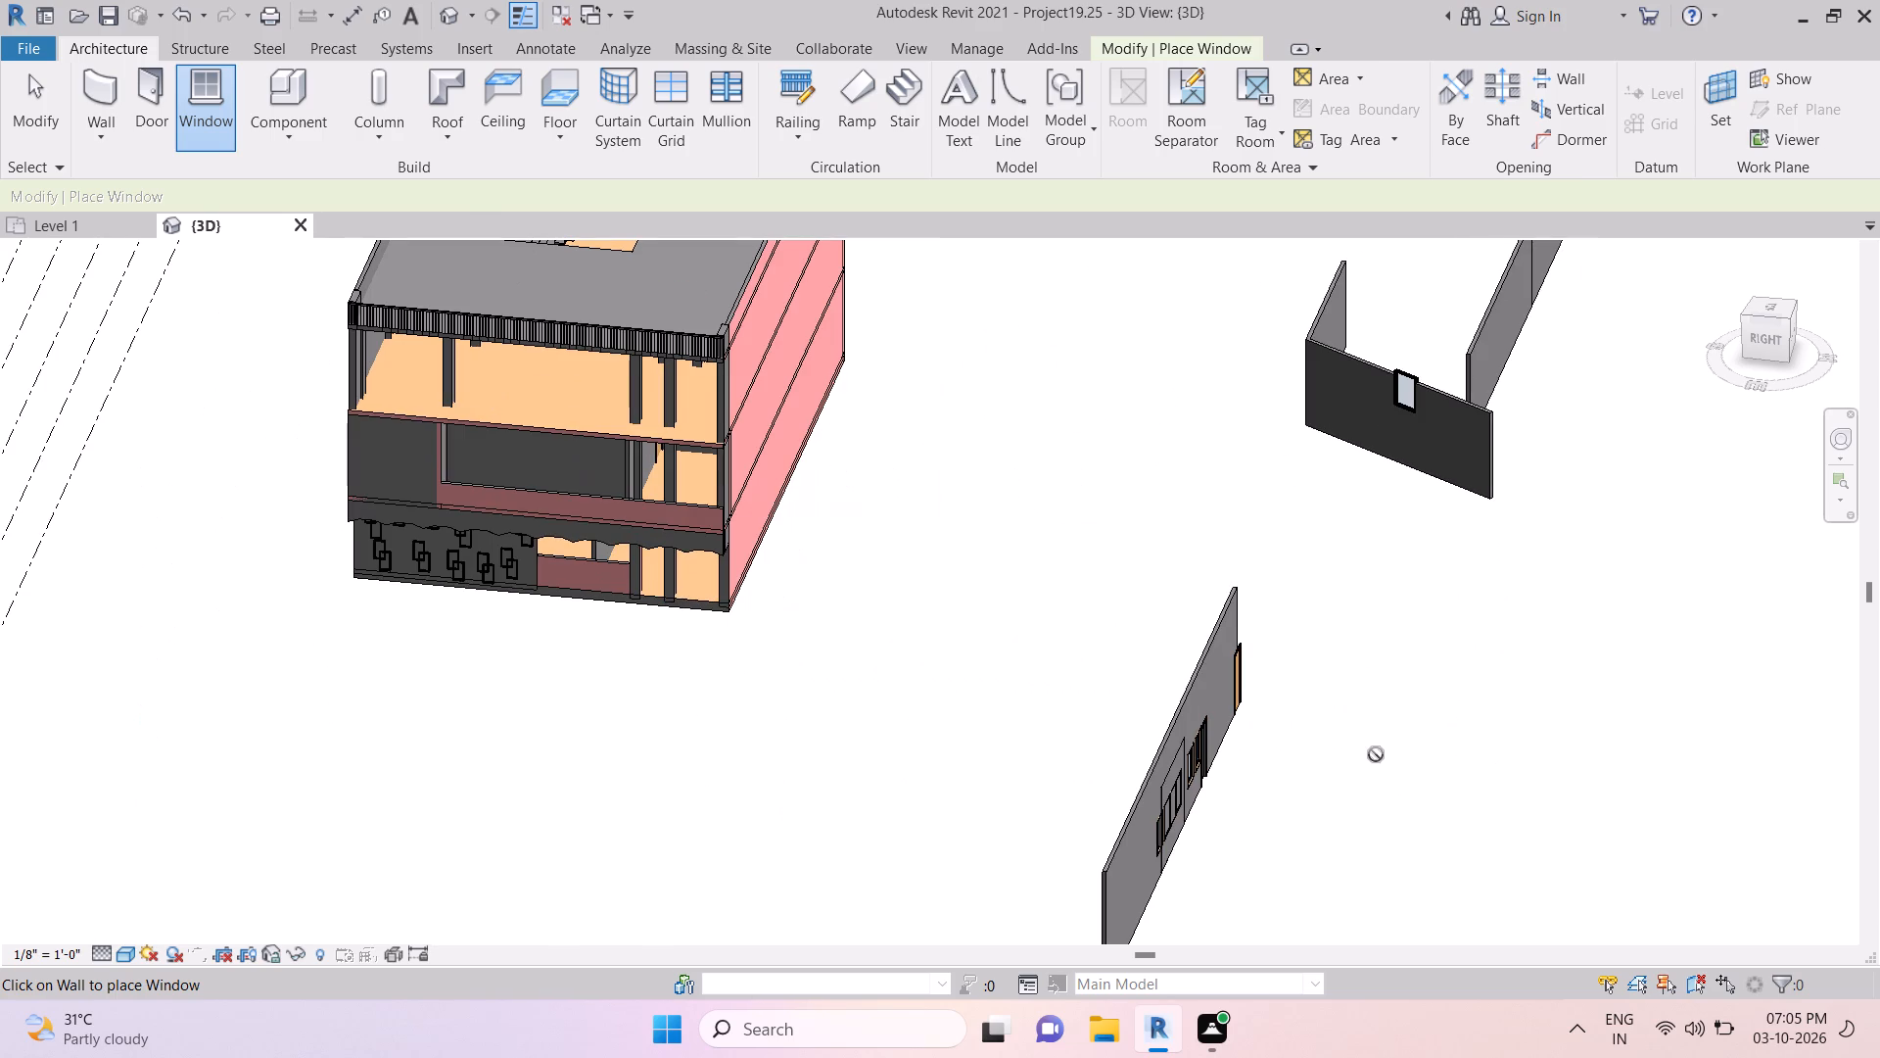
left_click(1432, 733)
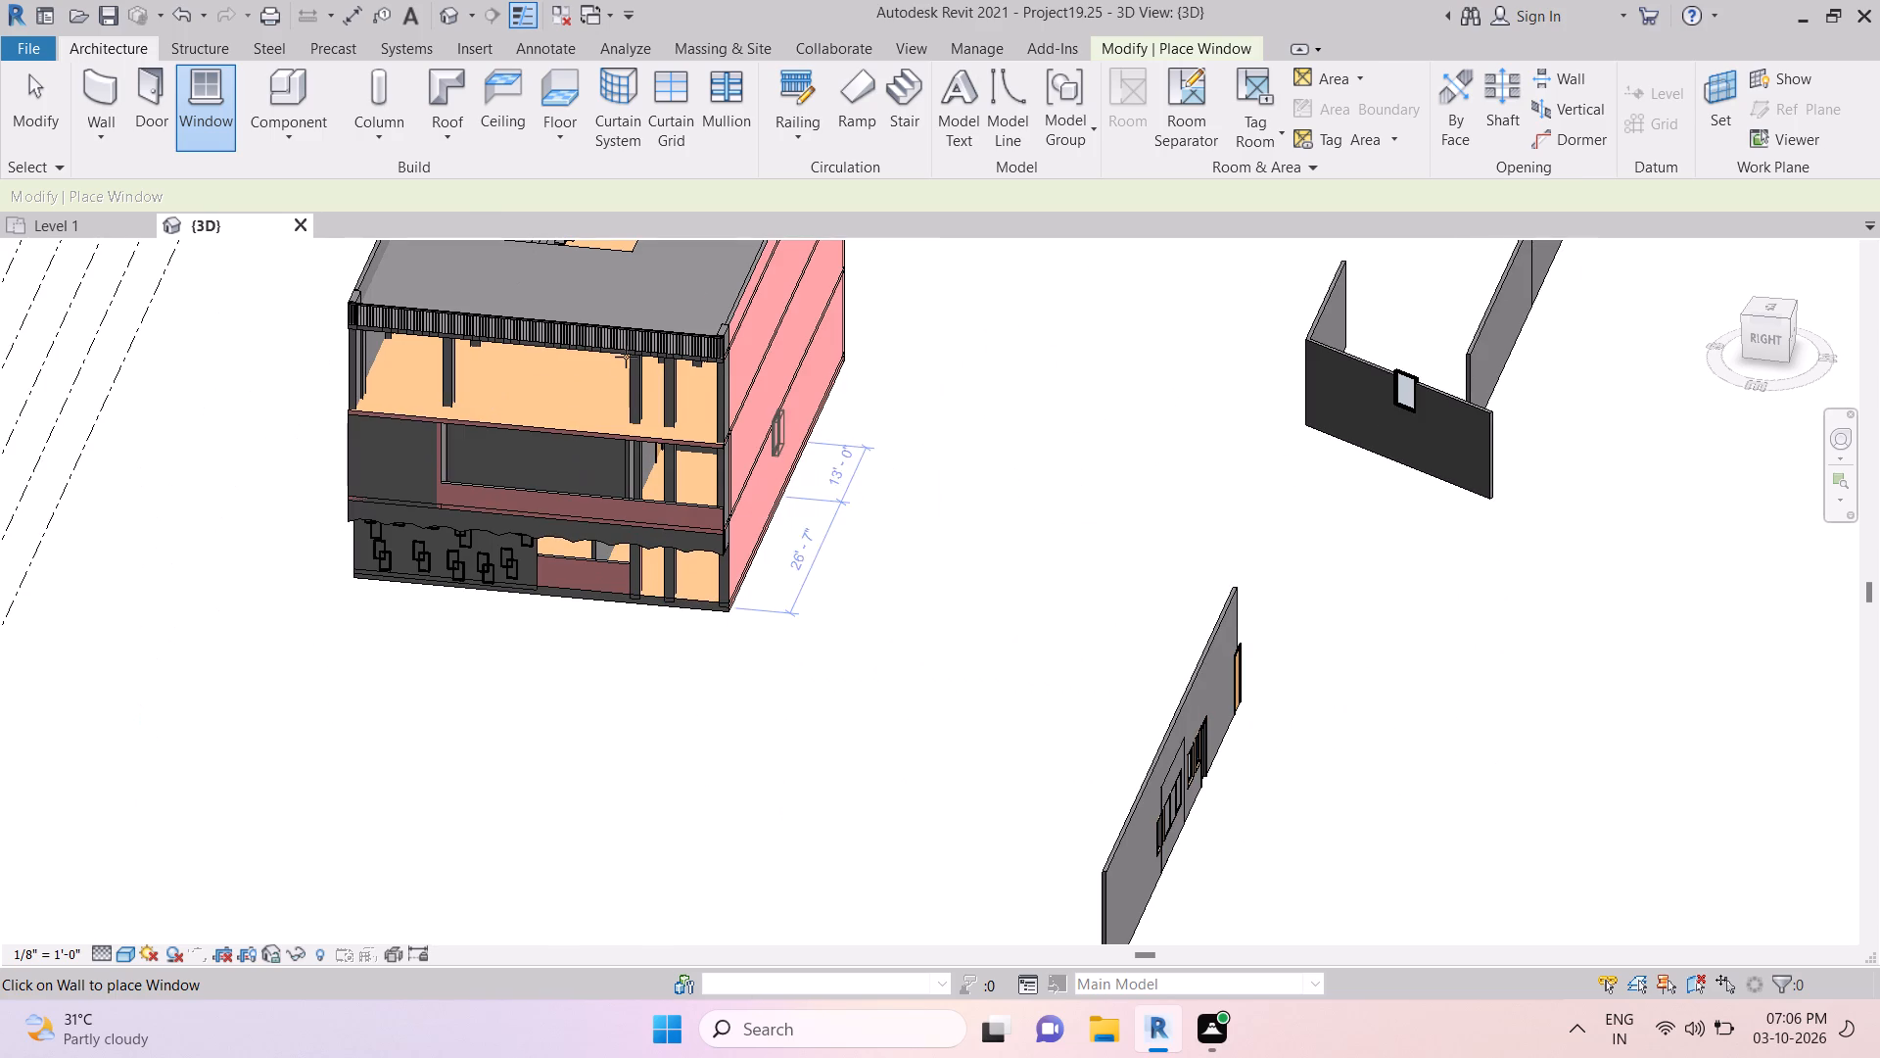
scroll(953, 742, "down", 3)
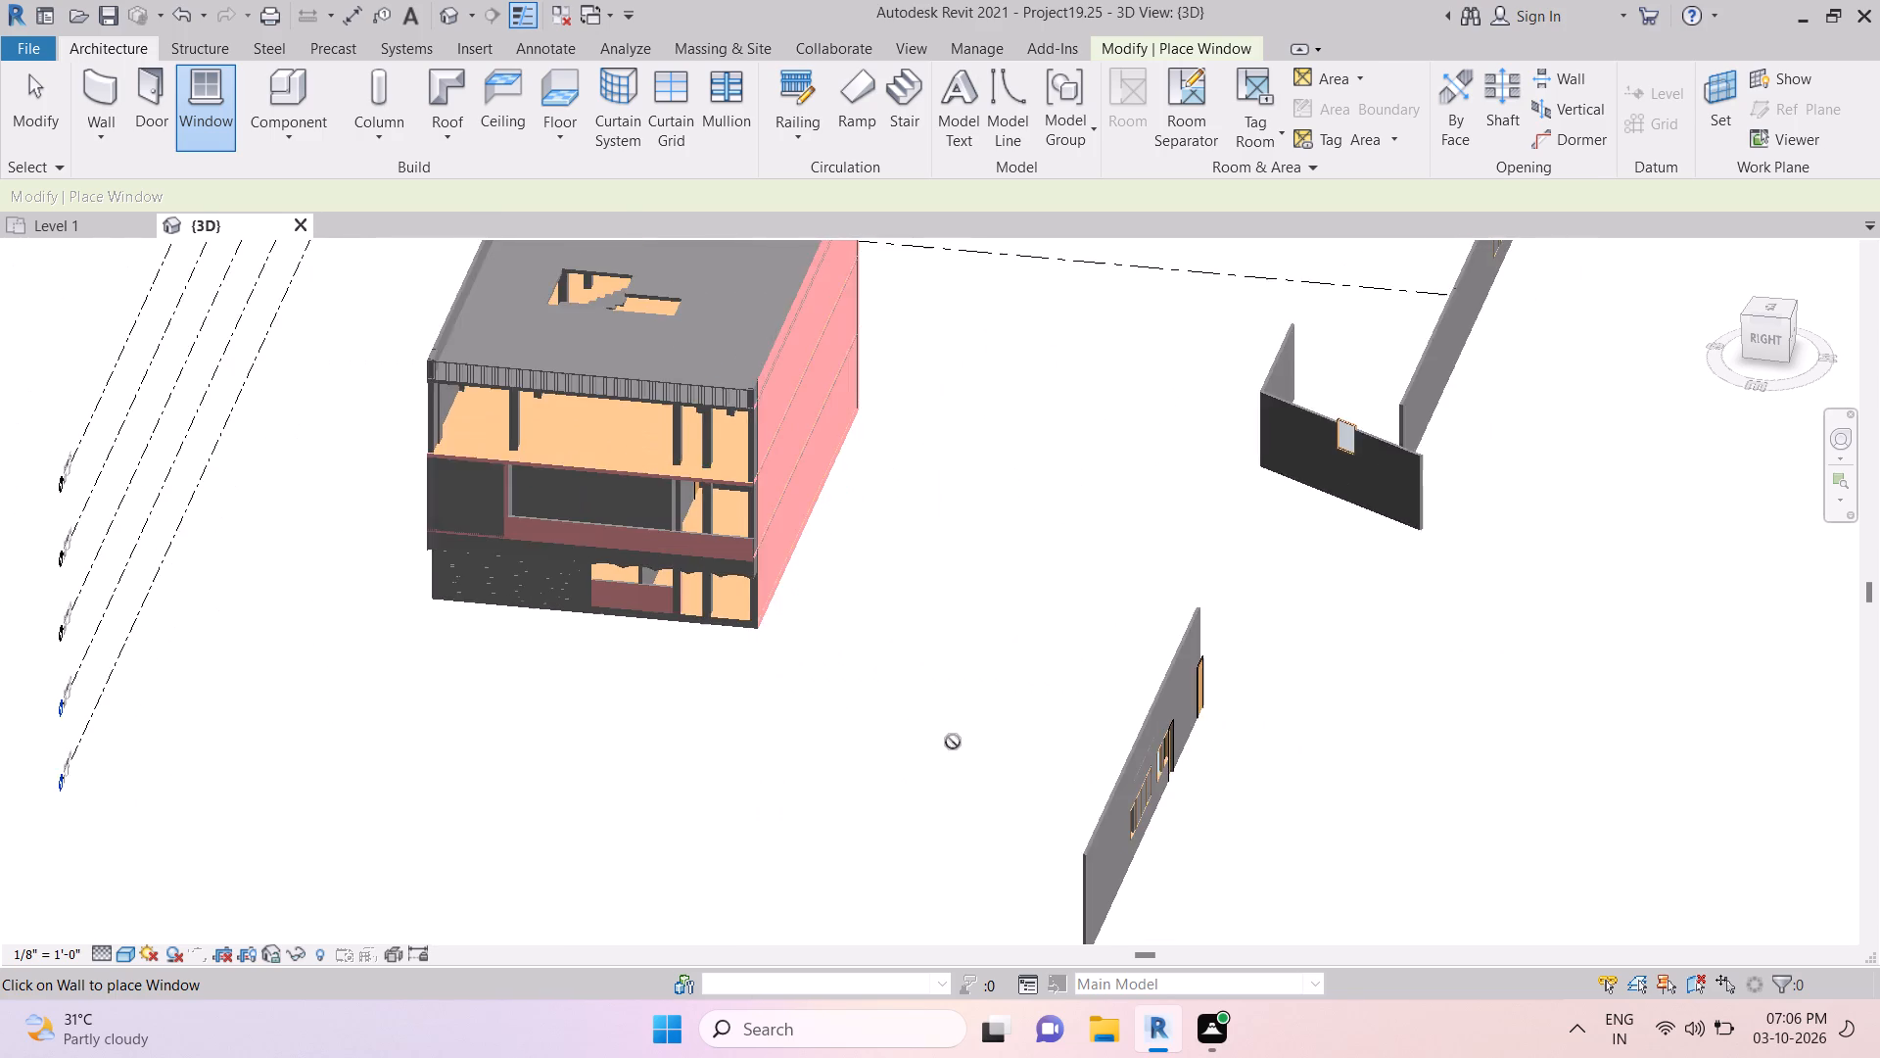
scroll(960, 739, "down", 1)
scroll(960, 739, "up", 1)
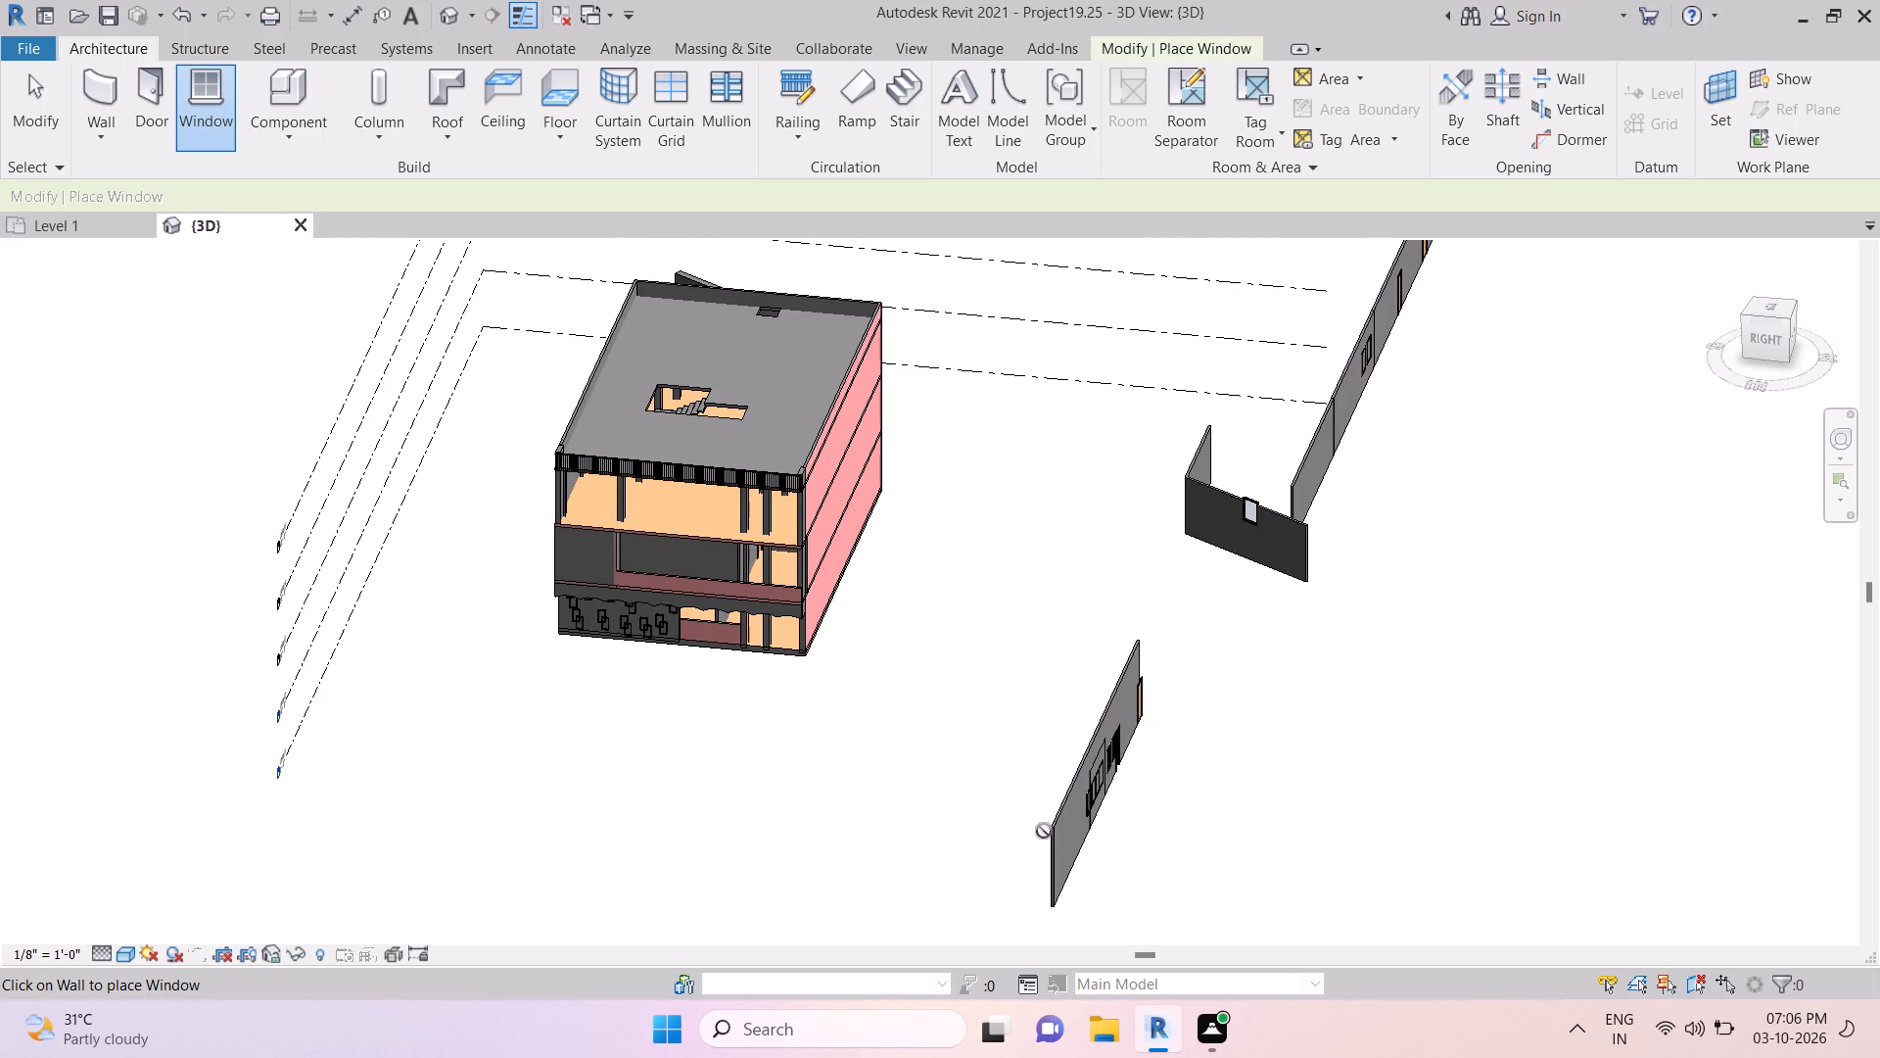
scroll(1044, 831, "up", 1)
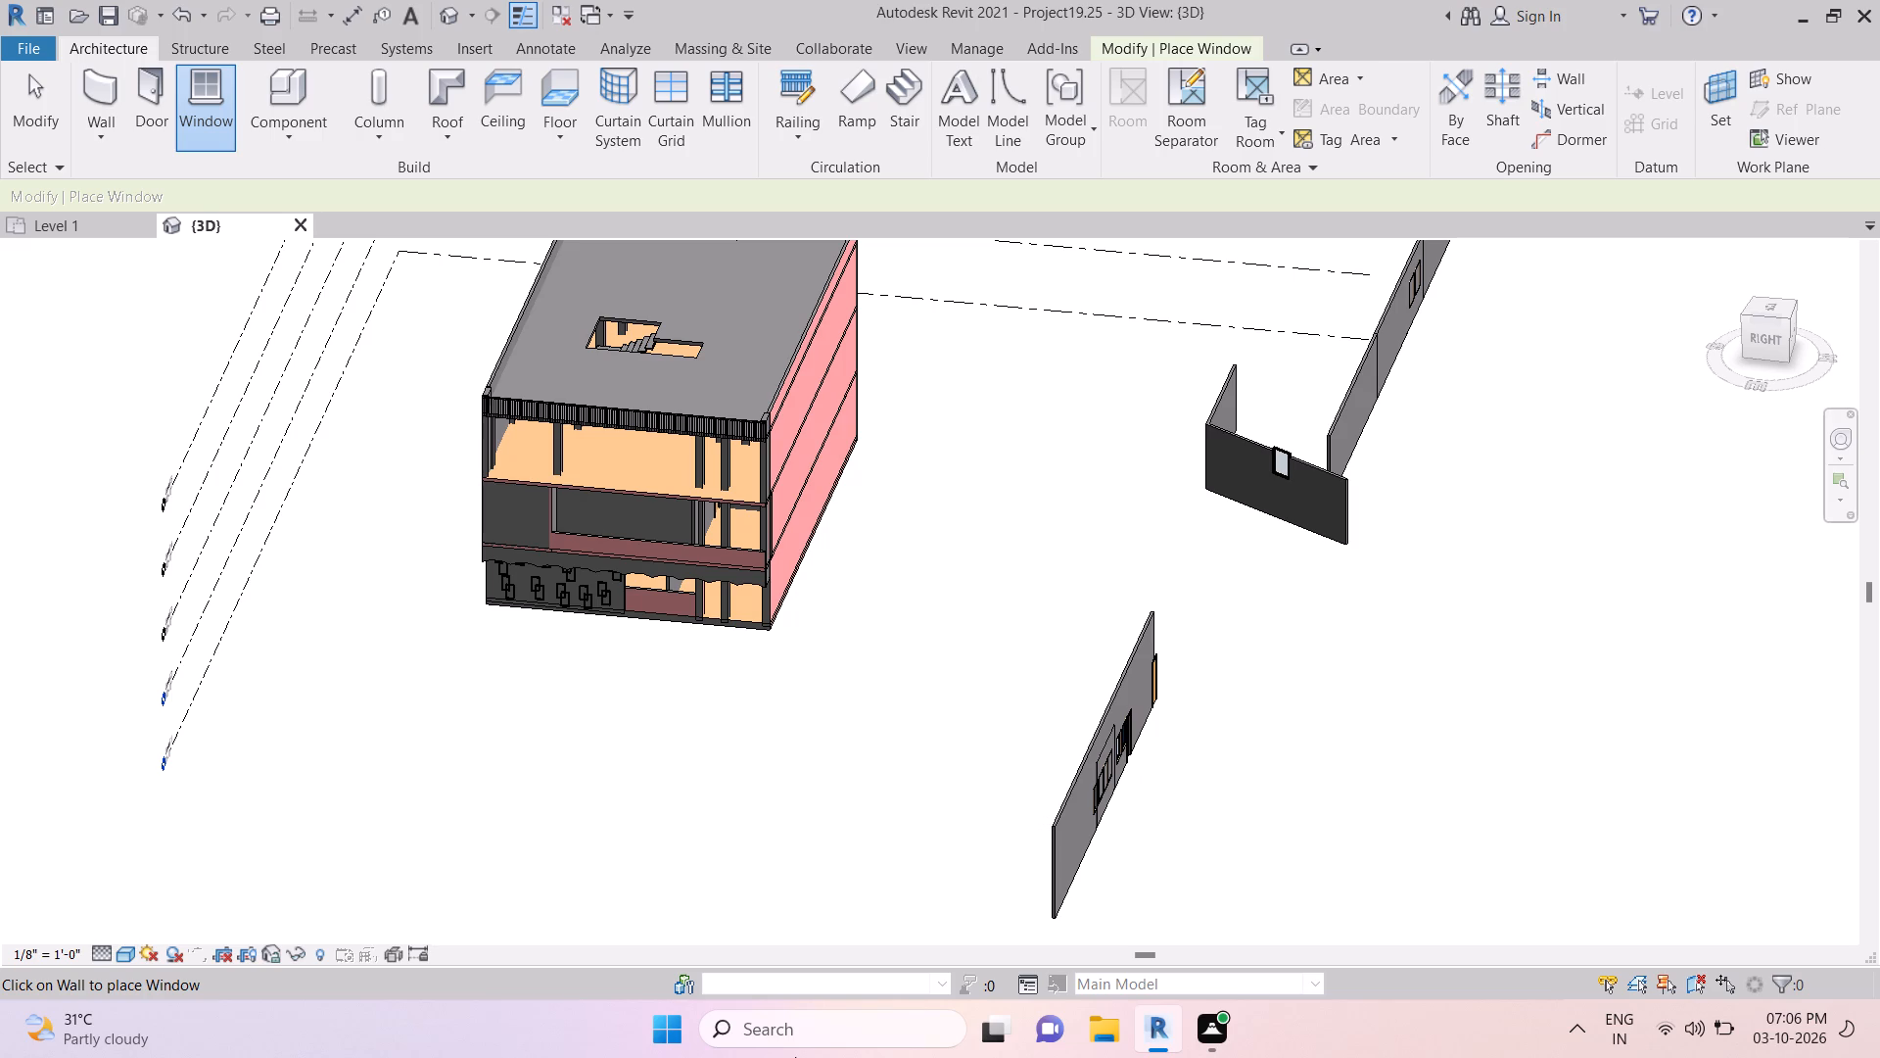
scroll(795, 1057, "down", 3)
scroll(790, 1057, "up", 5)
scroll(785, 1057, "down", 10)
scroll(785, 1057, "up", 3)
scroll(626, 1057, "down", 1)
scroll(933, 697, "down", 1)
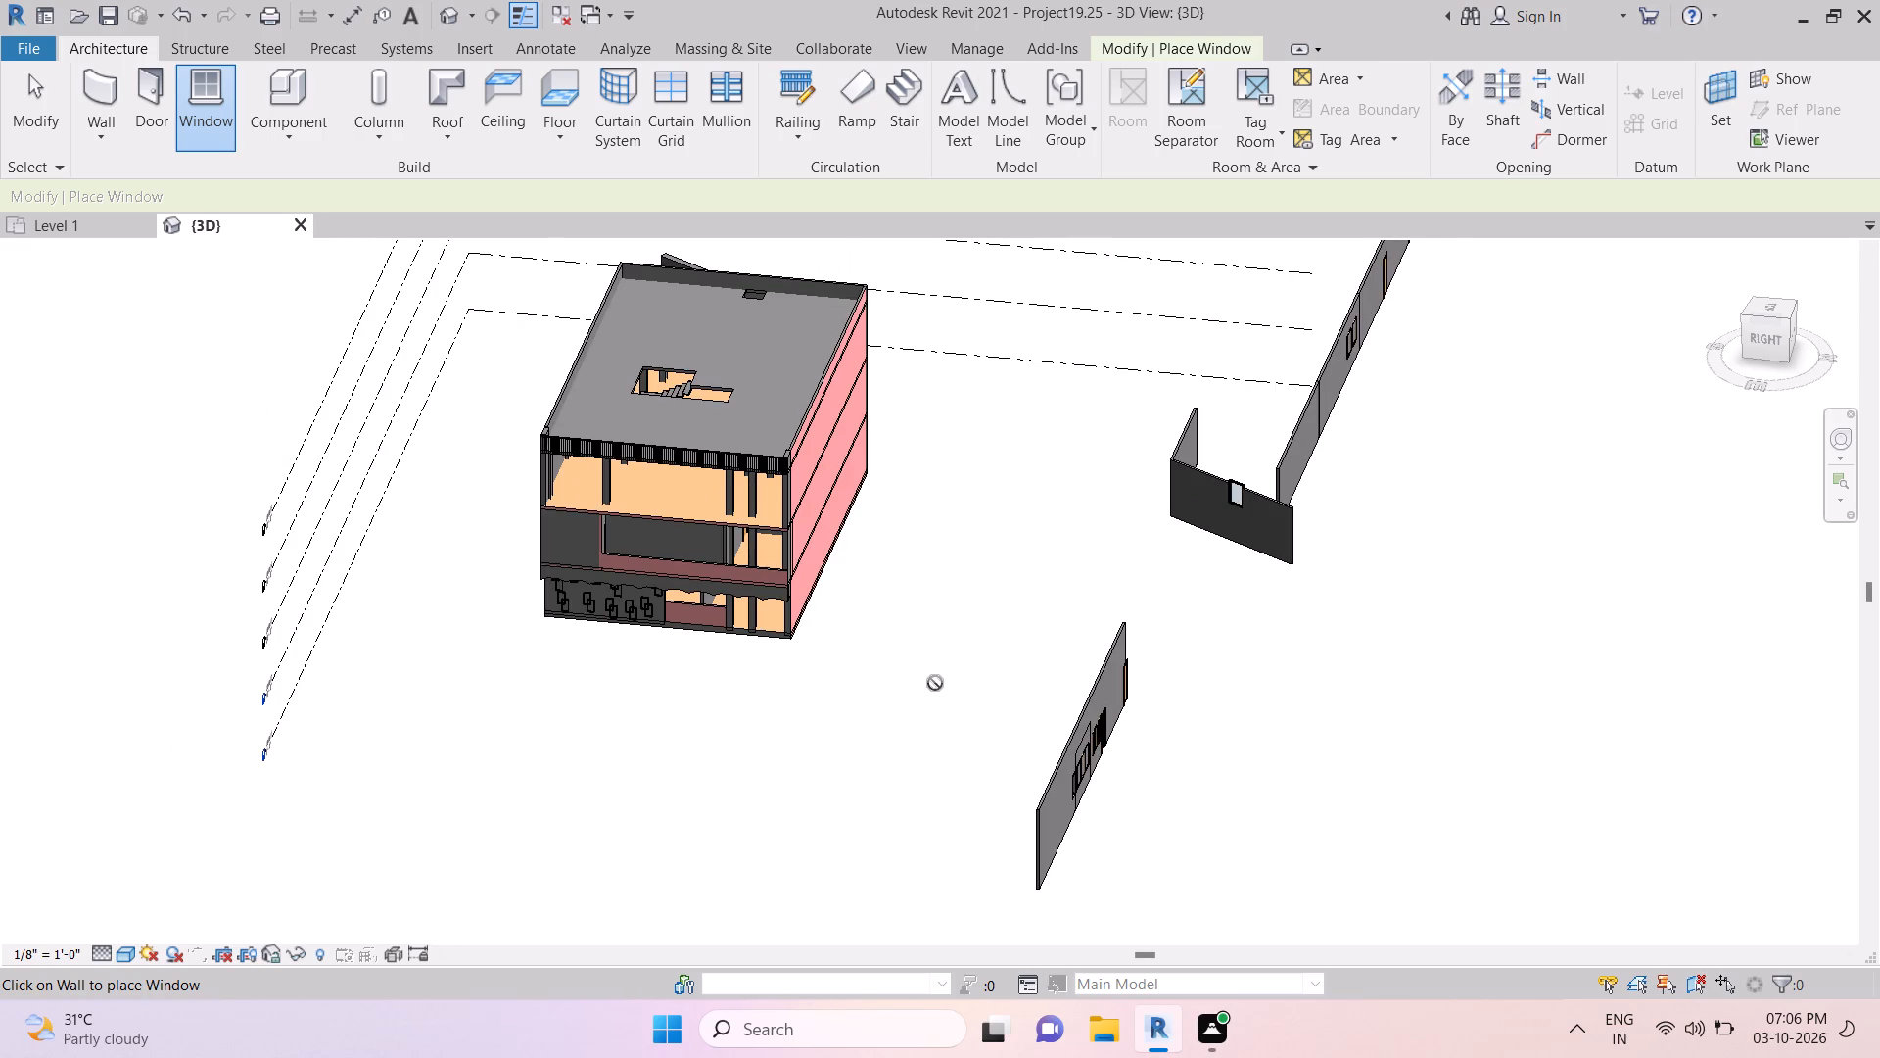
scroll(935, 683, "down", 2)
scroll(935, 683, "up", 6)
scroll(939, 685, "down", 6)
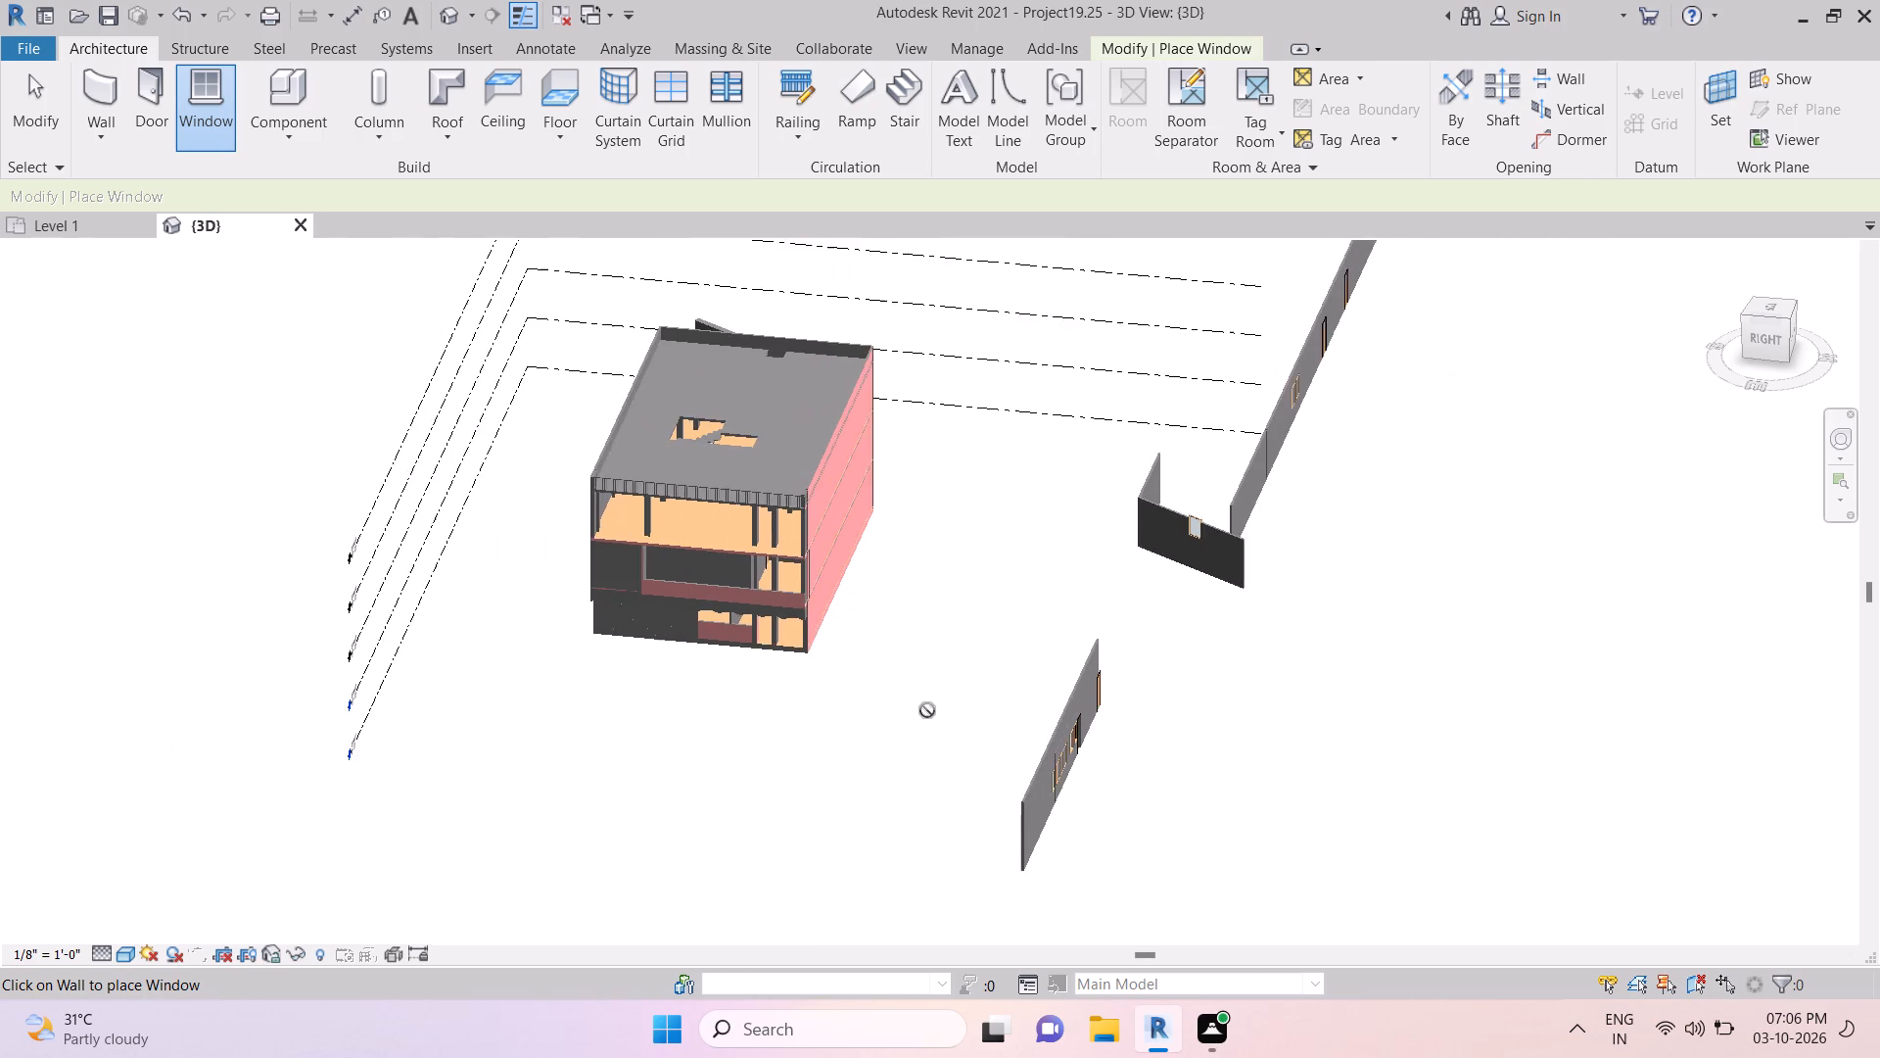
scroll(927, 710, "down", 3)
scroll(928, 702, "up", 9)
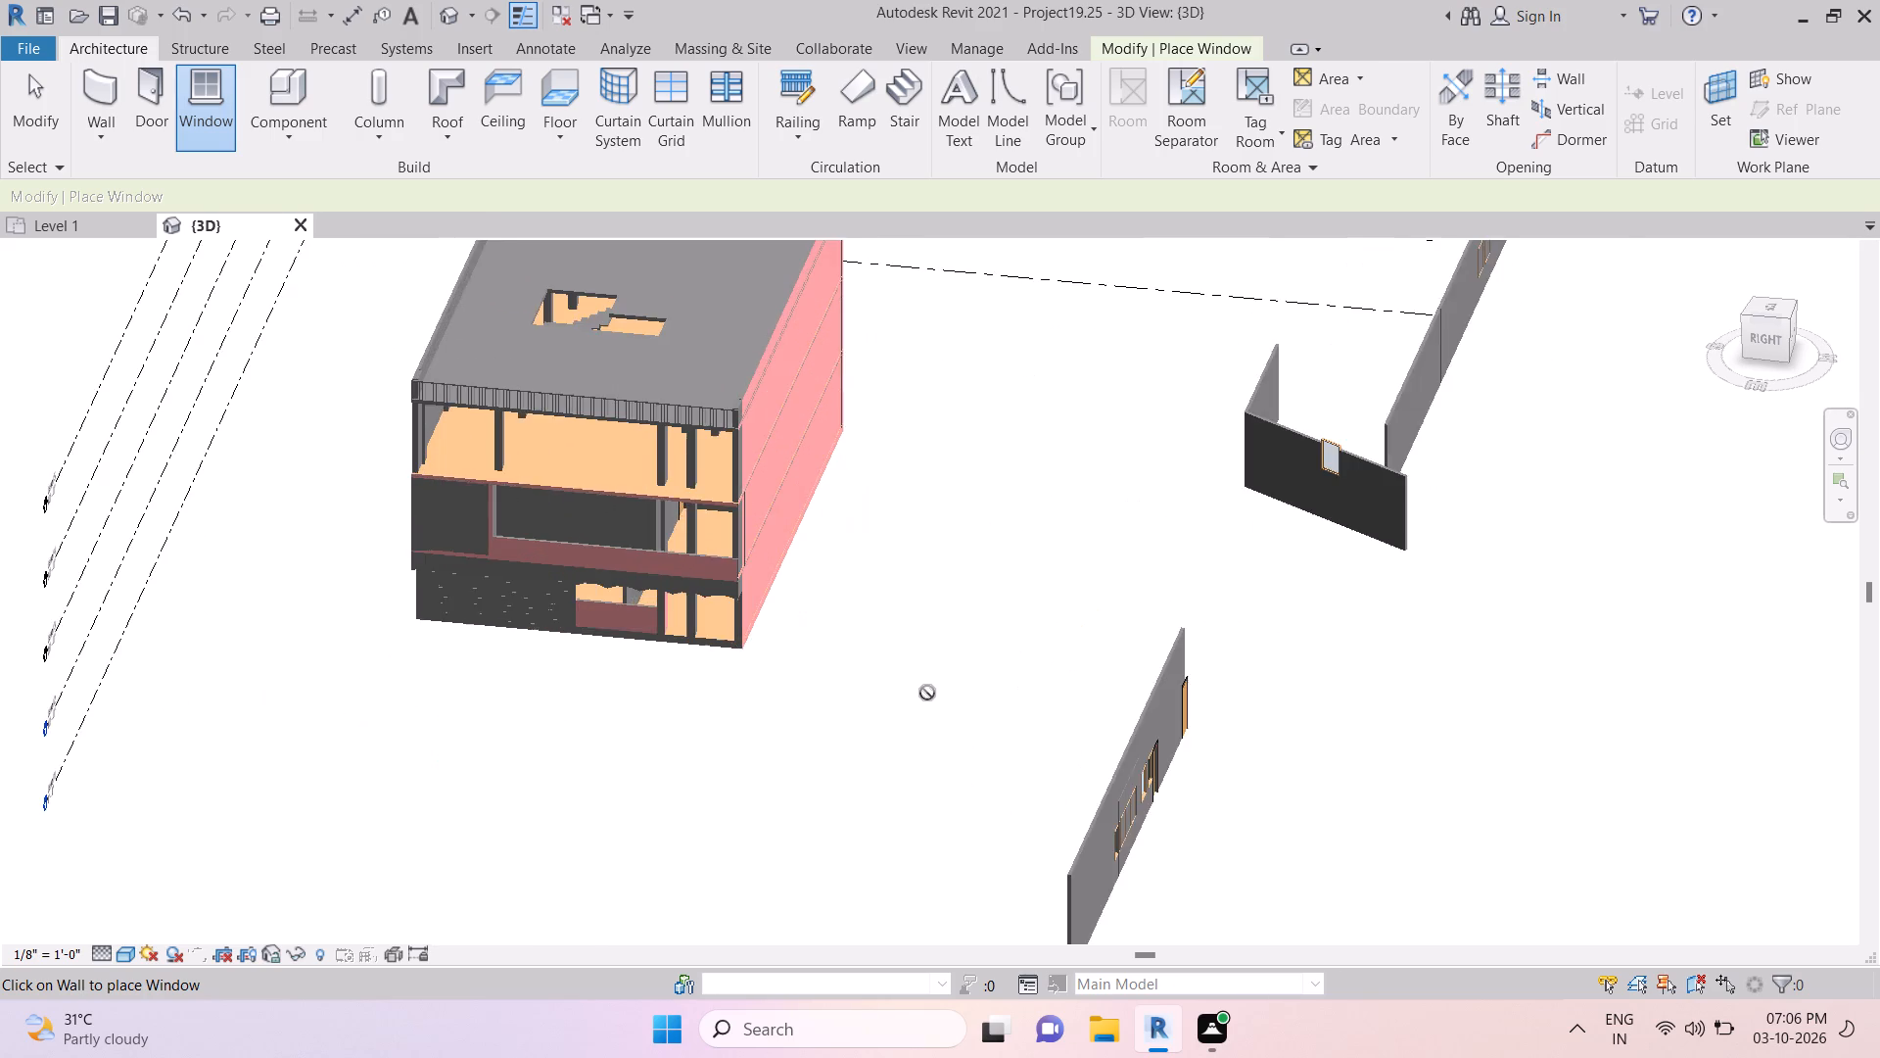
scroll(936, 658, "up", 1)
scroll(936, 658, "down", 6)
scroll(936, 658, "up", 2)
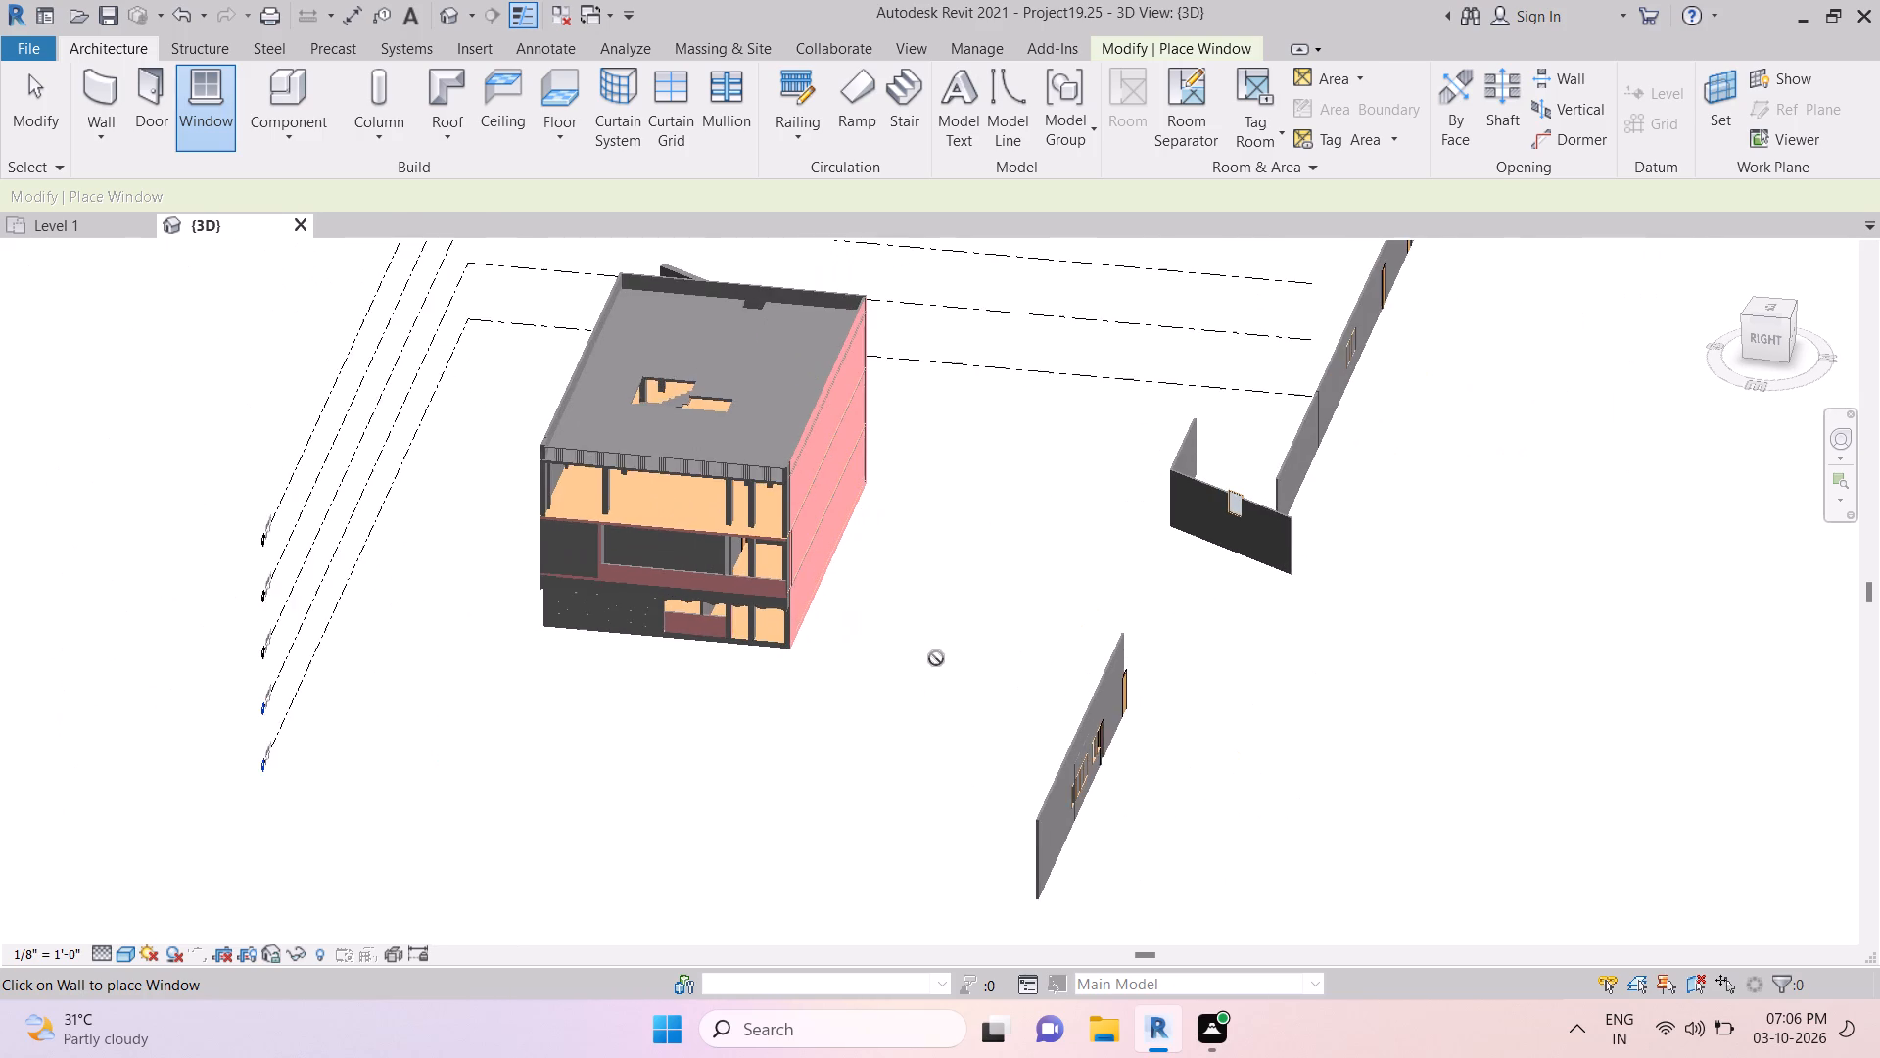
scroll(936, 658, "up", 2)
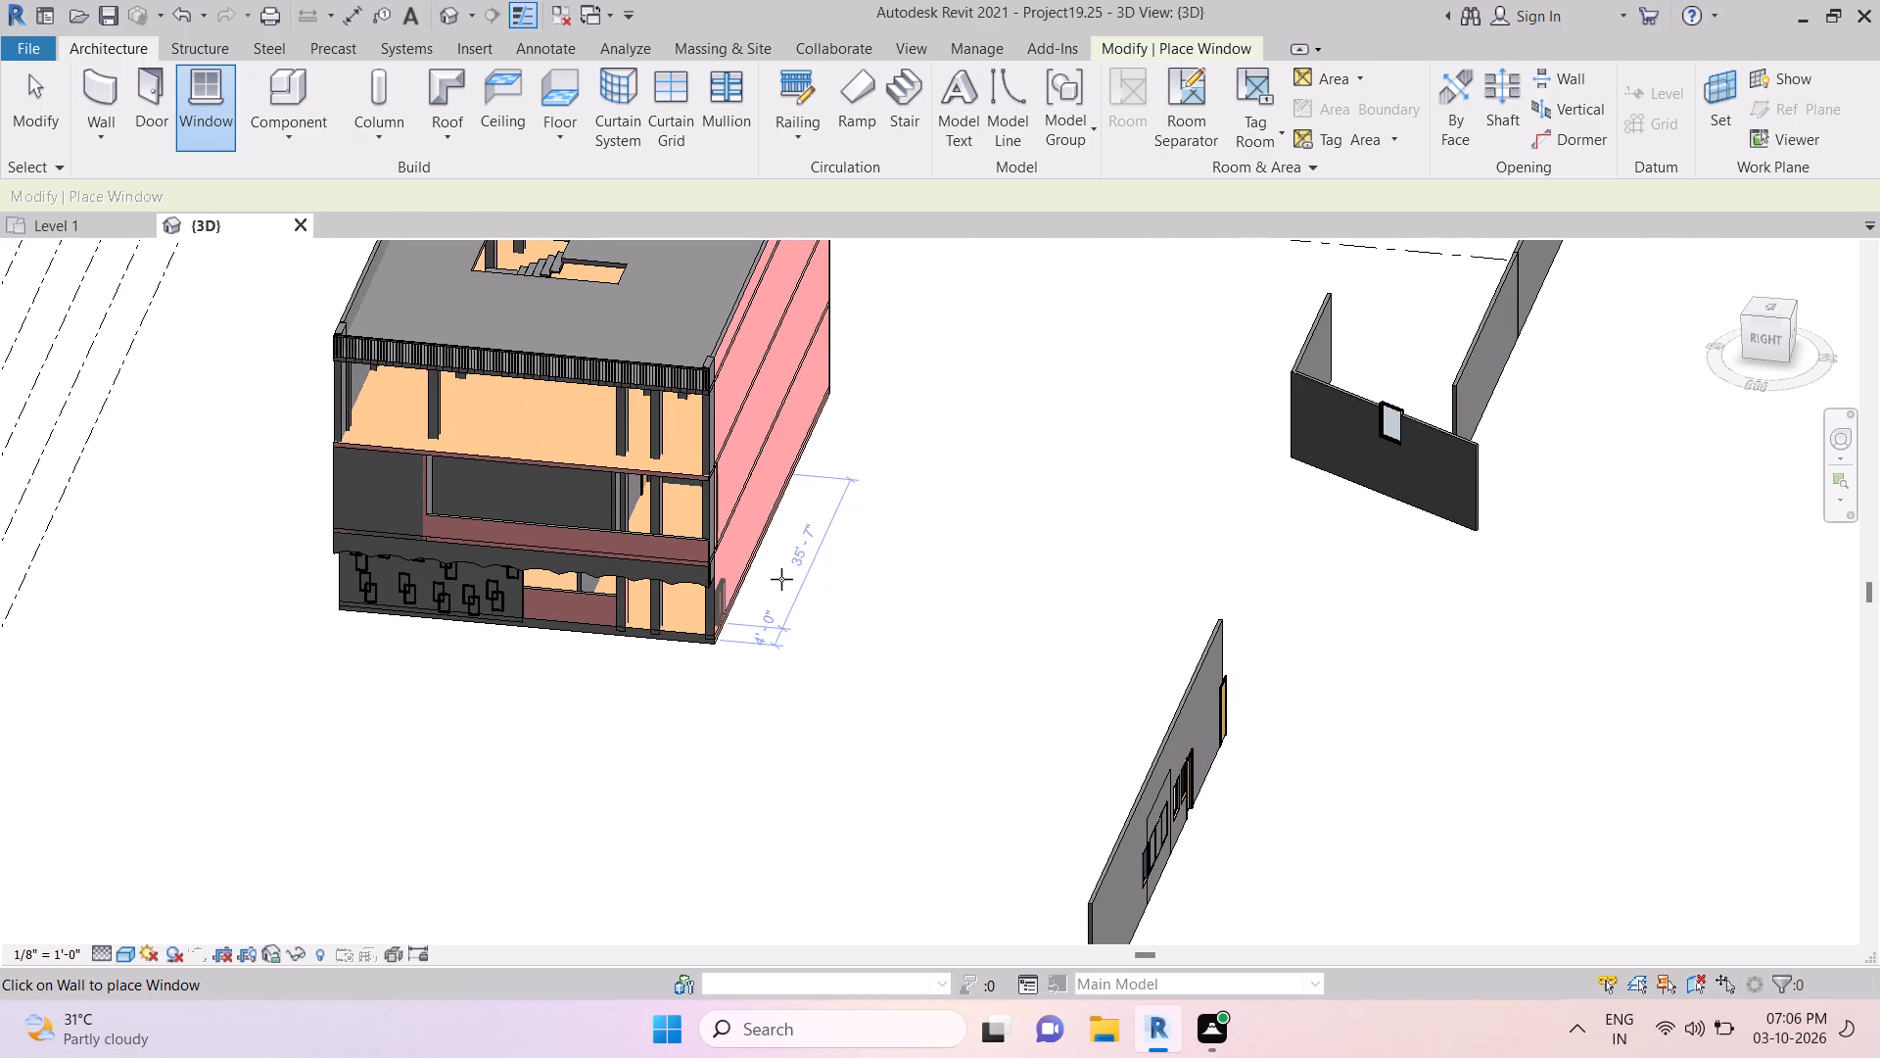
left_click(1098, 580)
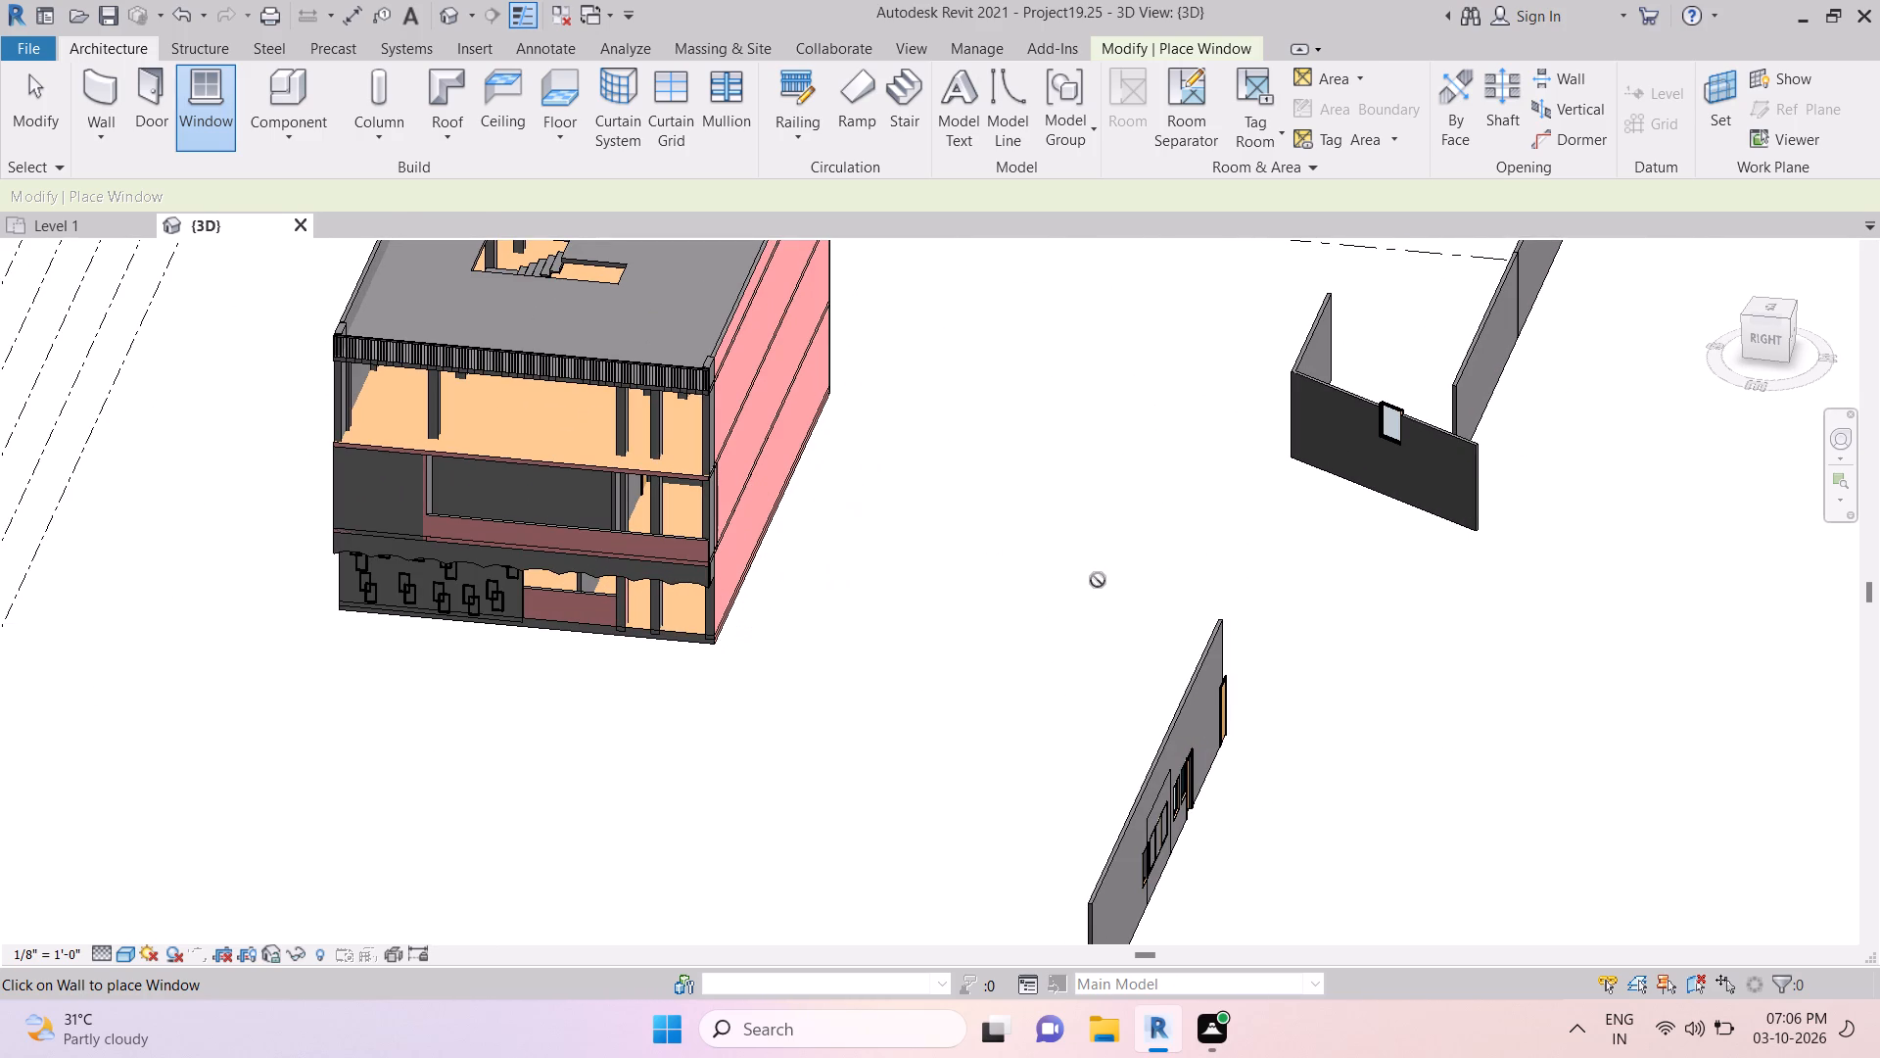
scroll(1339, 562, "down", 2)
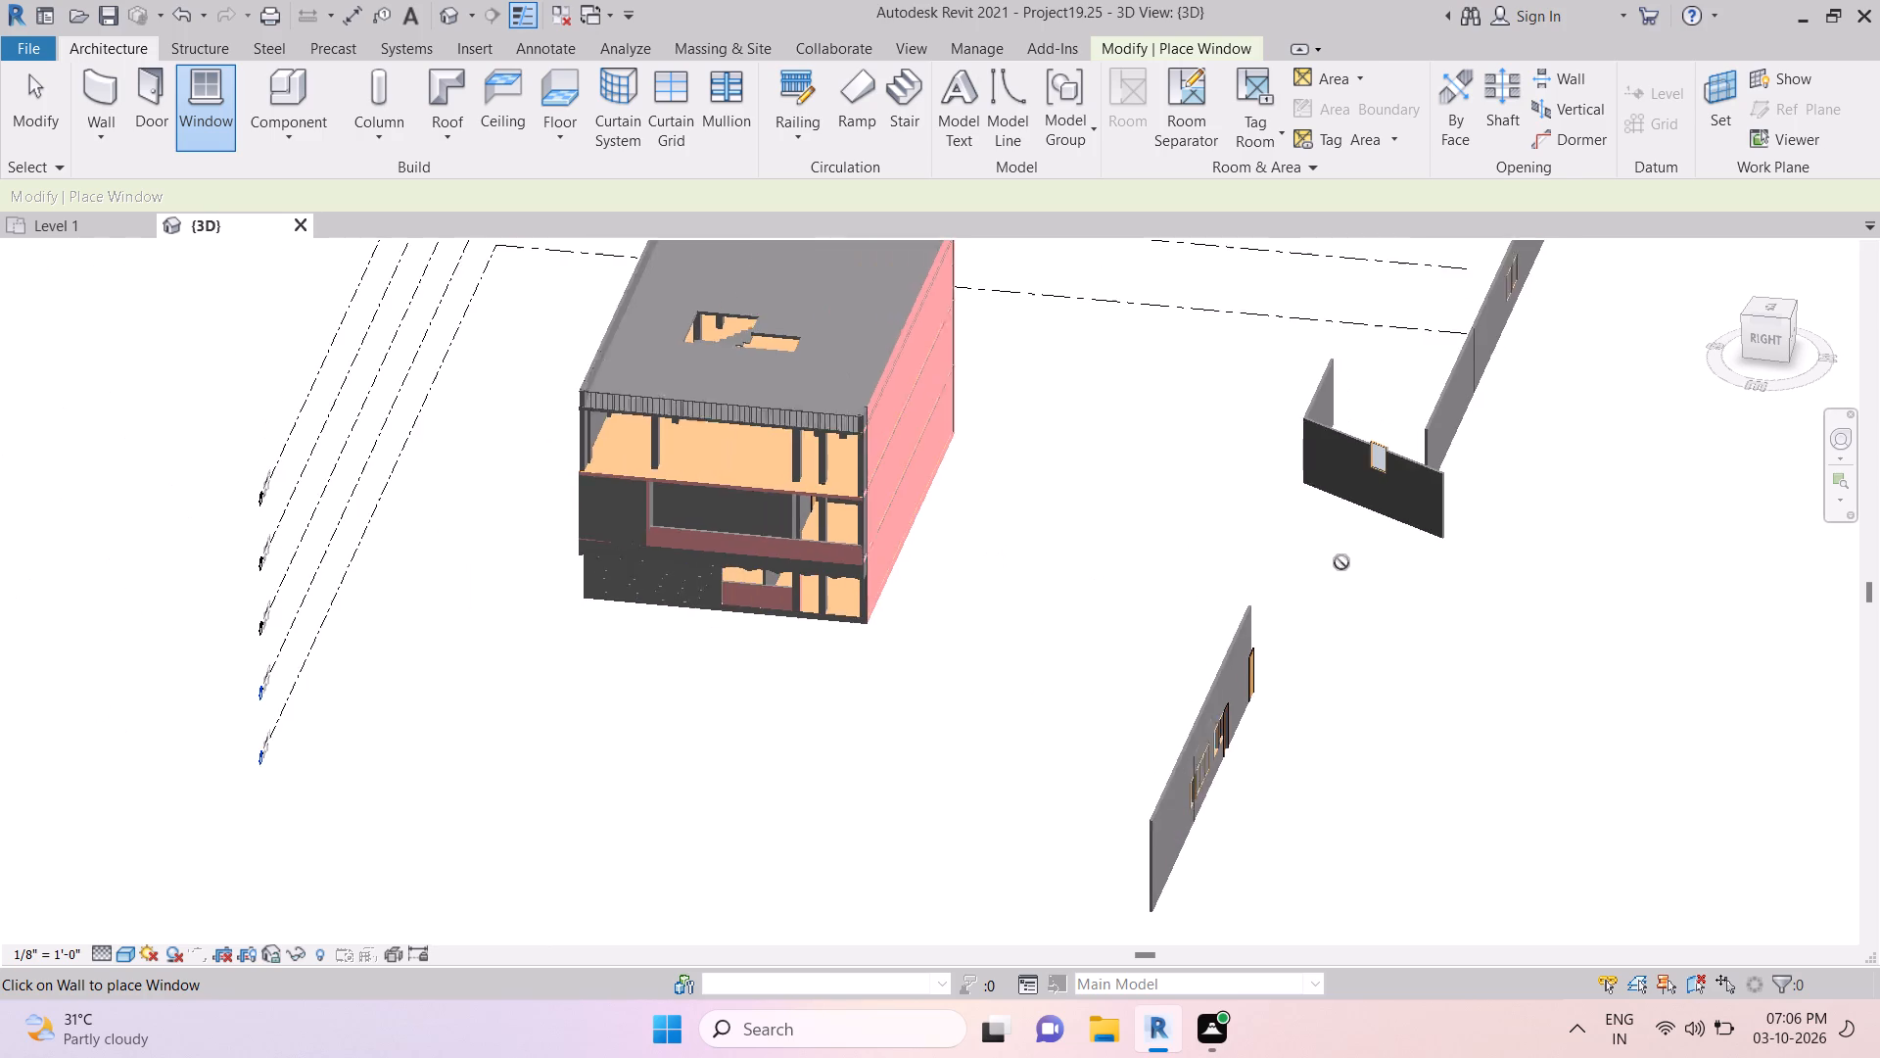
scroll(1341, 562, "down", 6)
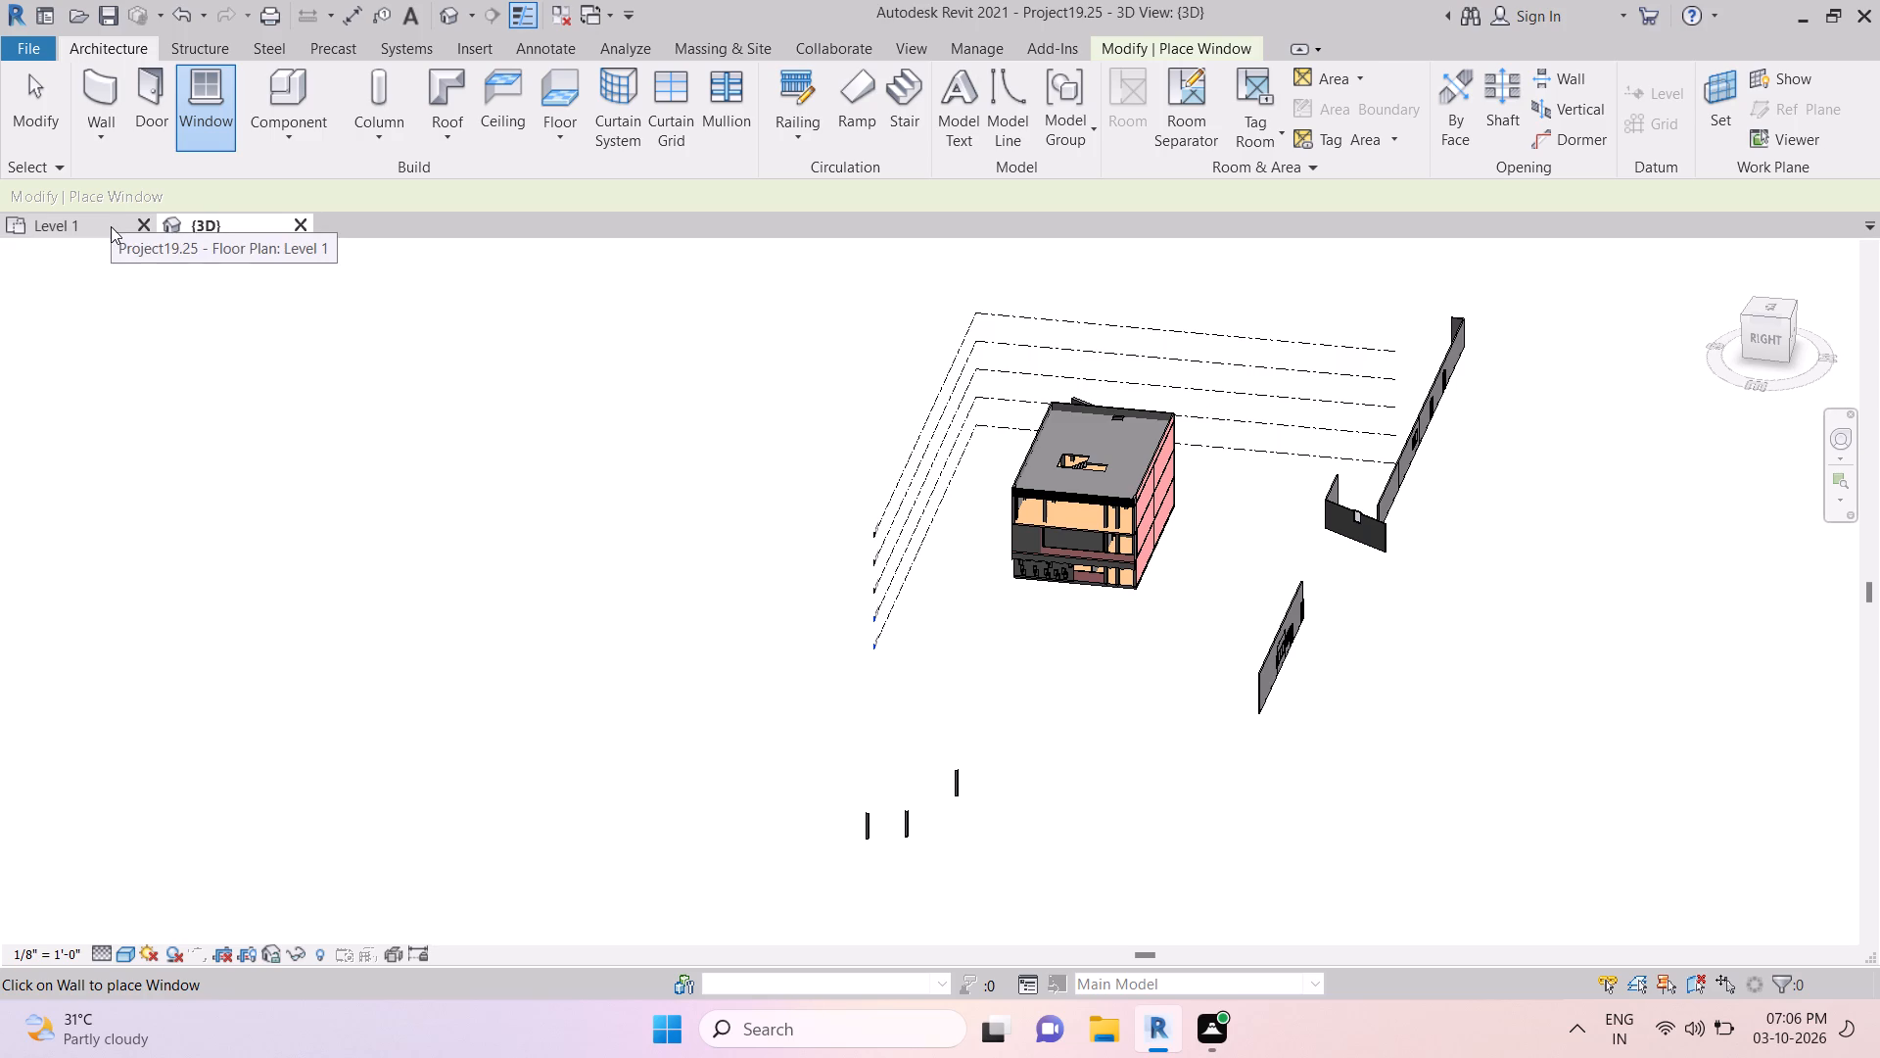
Examine the building and the separate walls with their openings in the Level 1 floor plan.
left_click(251, 230)
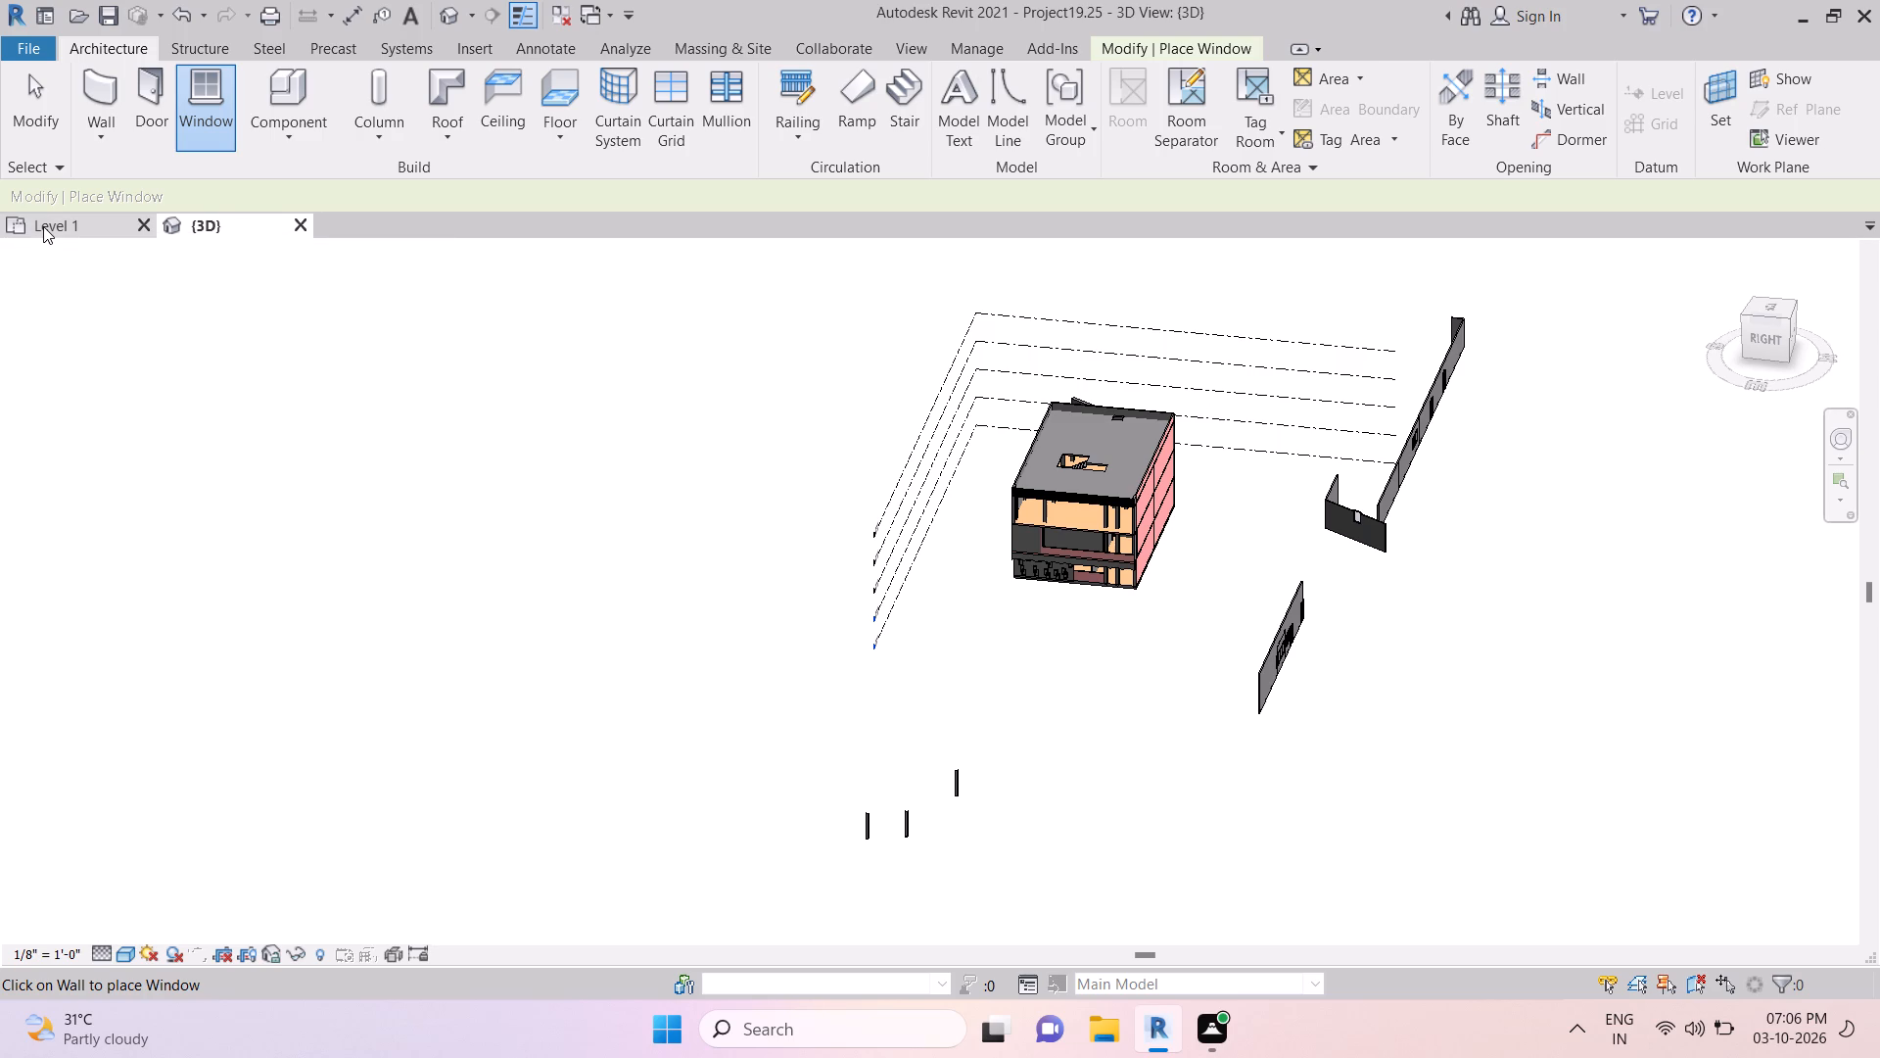
left_click(43, 226)
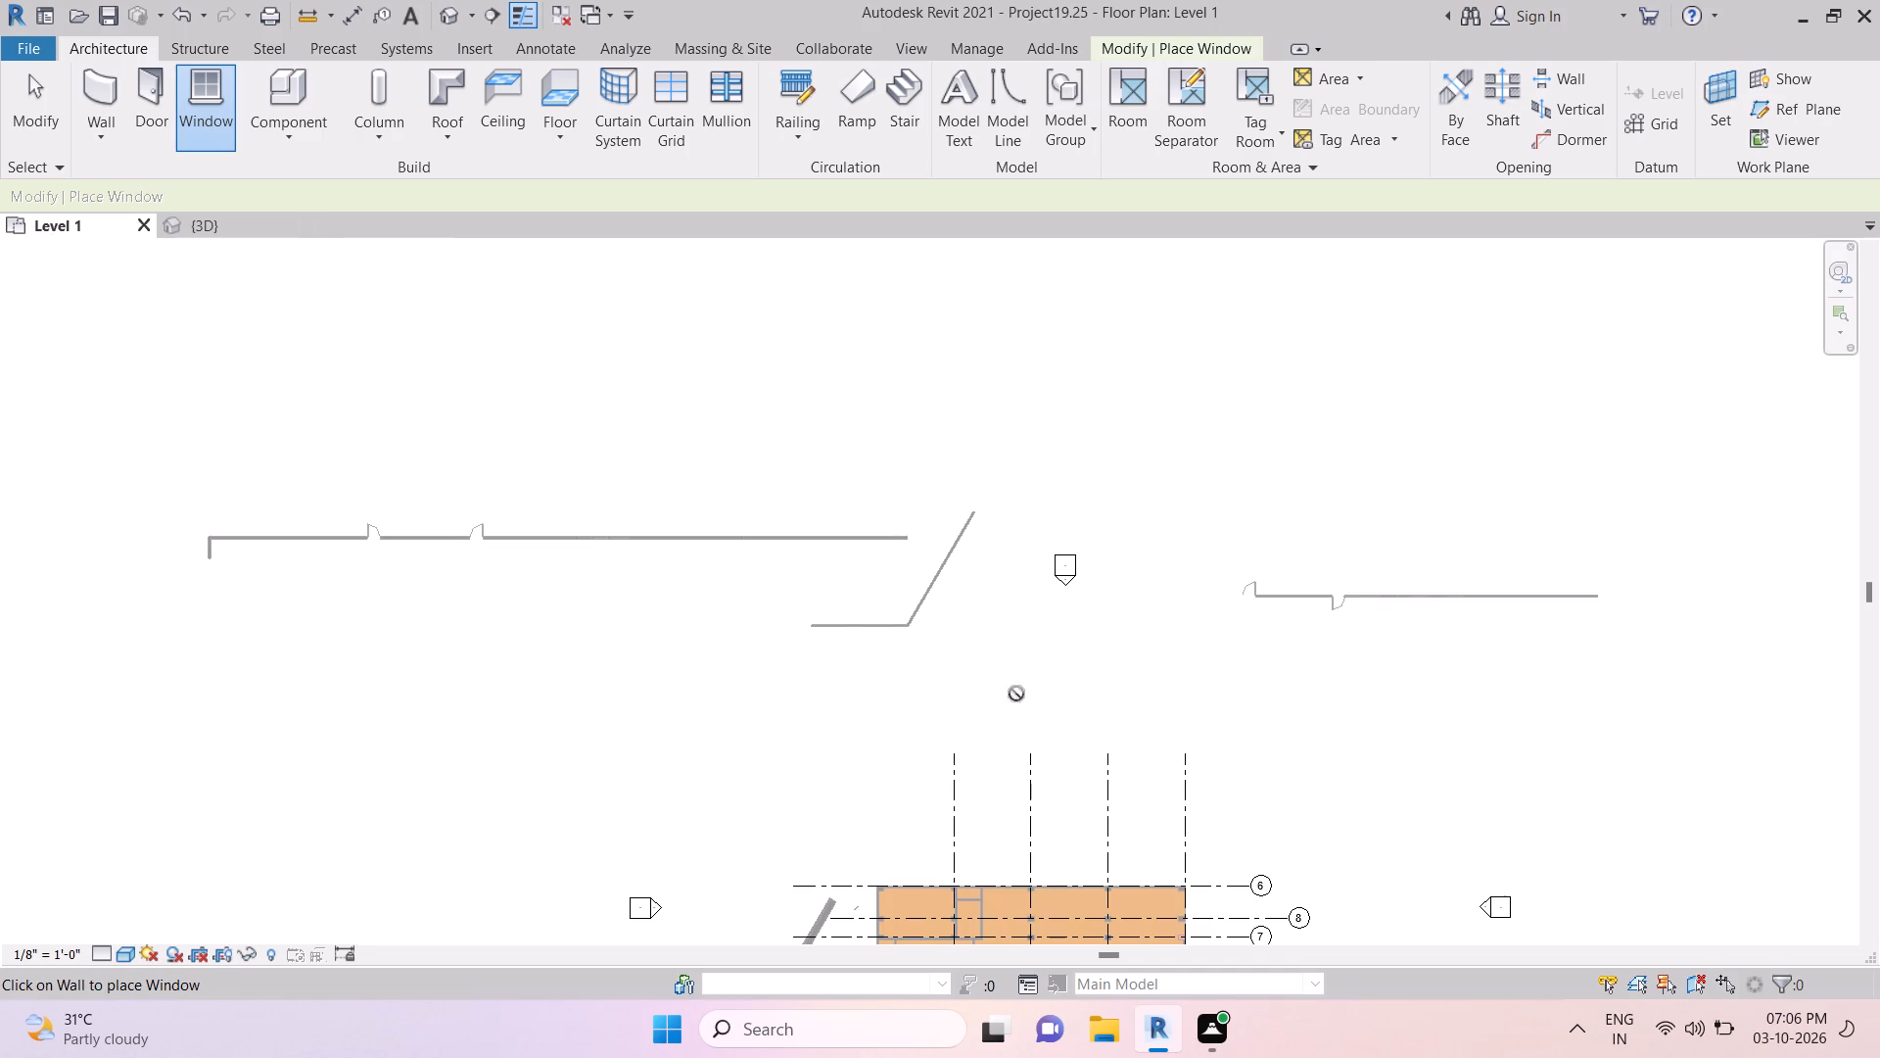
scroll(1031, 701, "down", 5)
scroll(1031, 701, "up", 3)
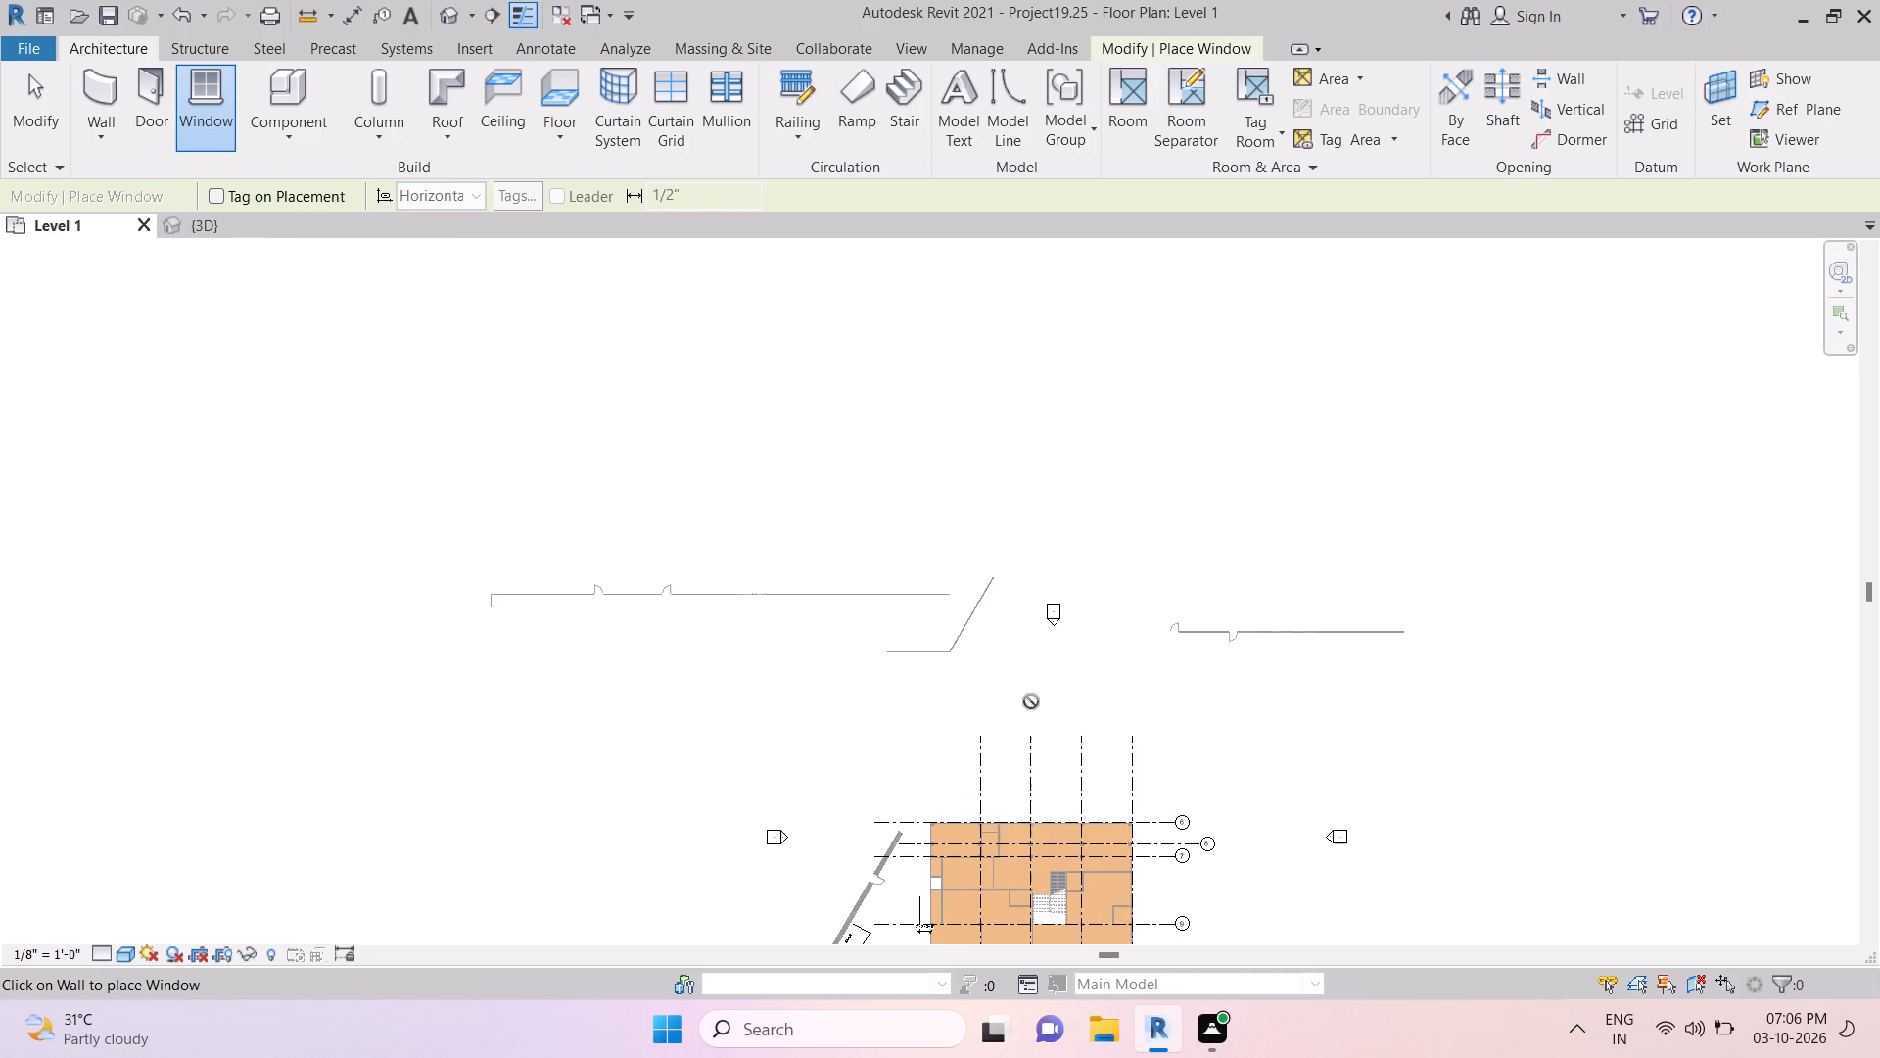
scroll(1031, 701, "up", 1)
scroll(1031, 701, "down", 5)
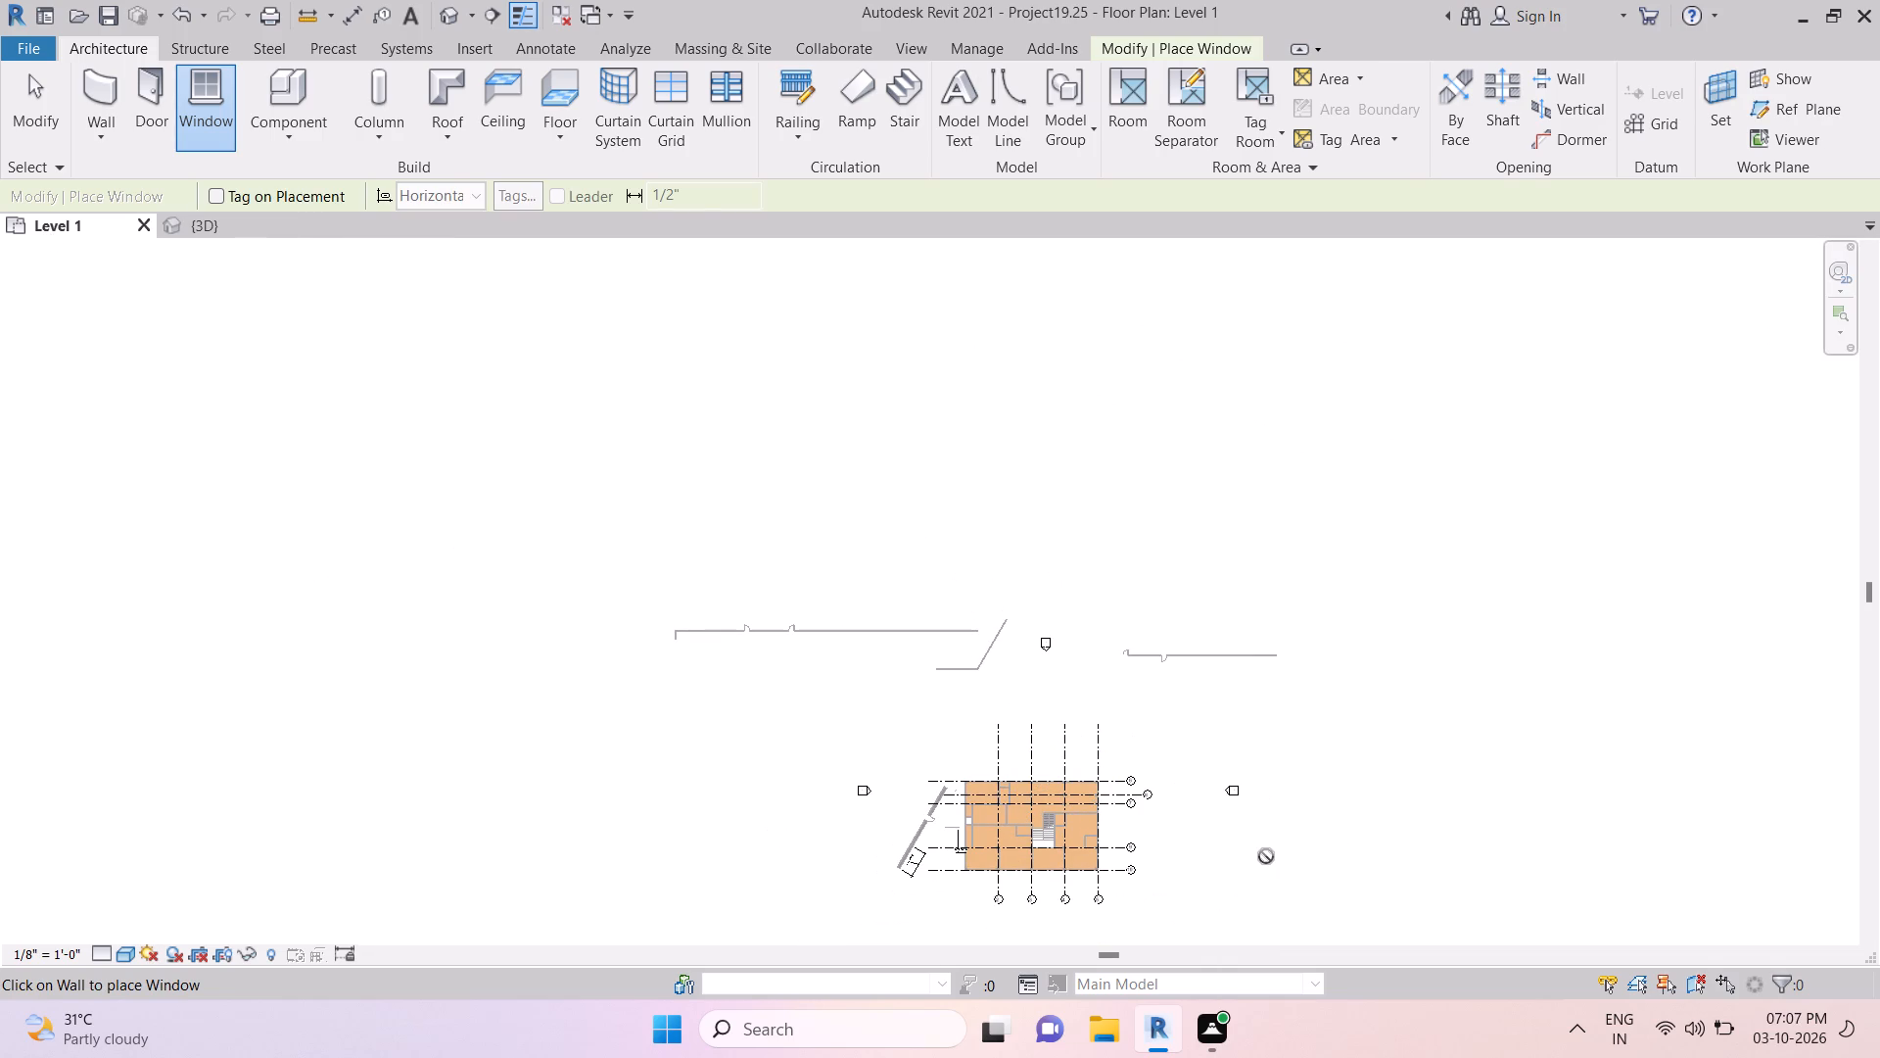
left_click_drag(1266, 856, 1190, 861)
left_click_drag(1190, 859, 1211, 840)
scroll(1211, 840, "down", 2)
scroll(1212, 836, "up", 5)
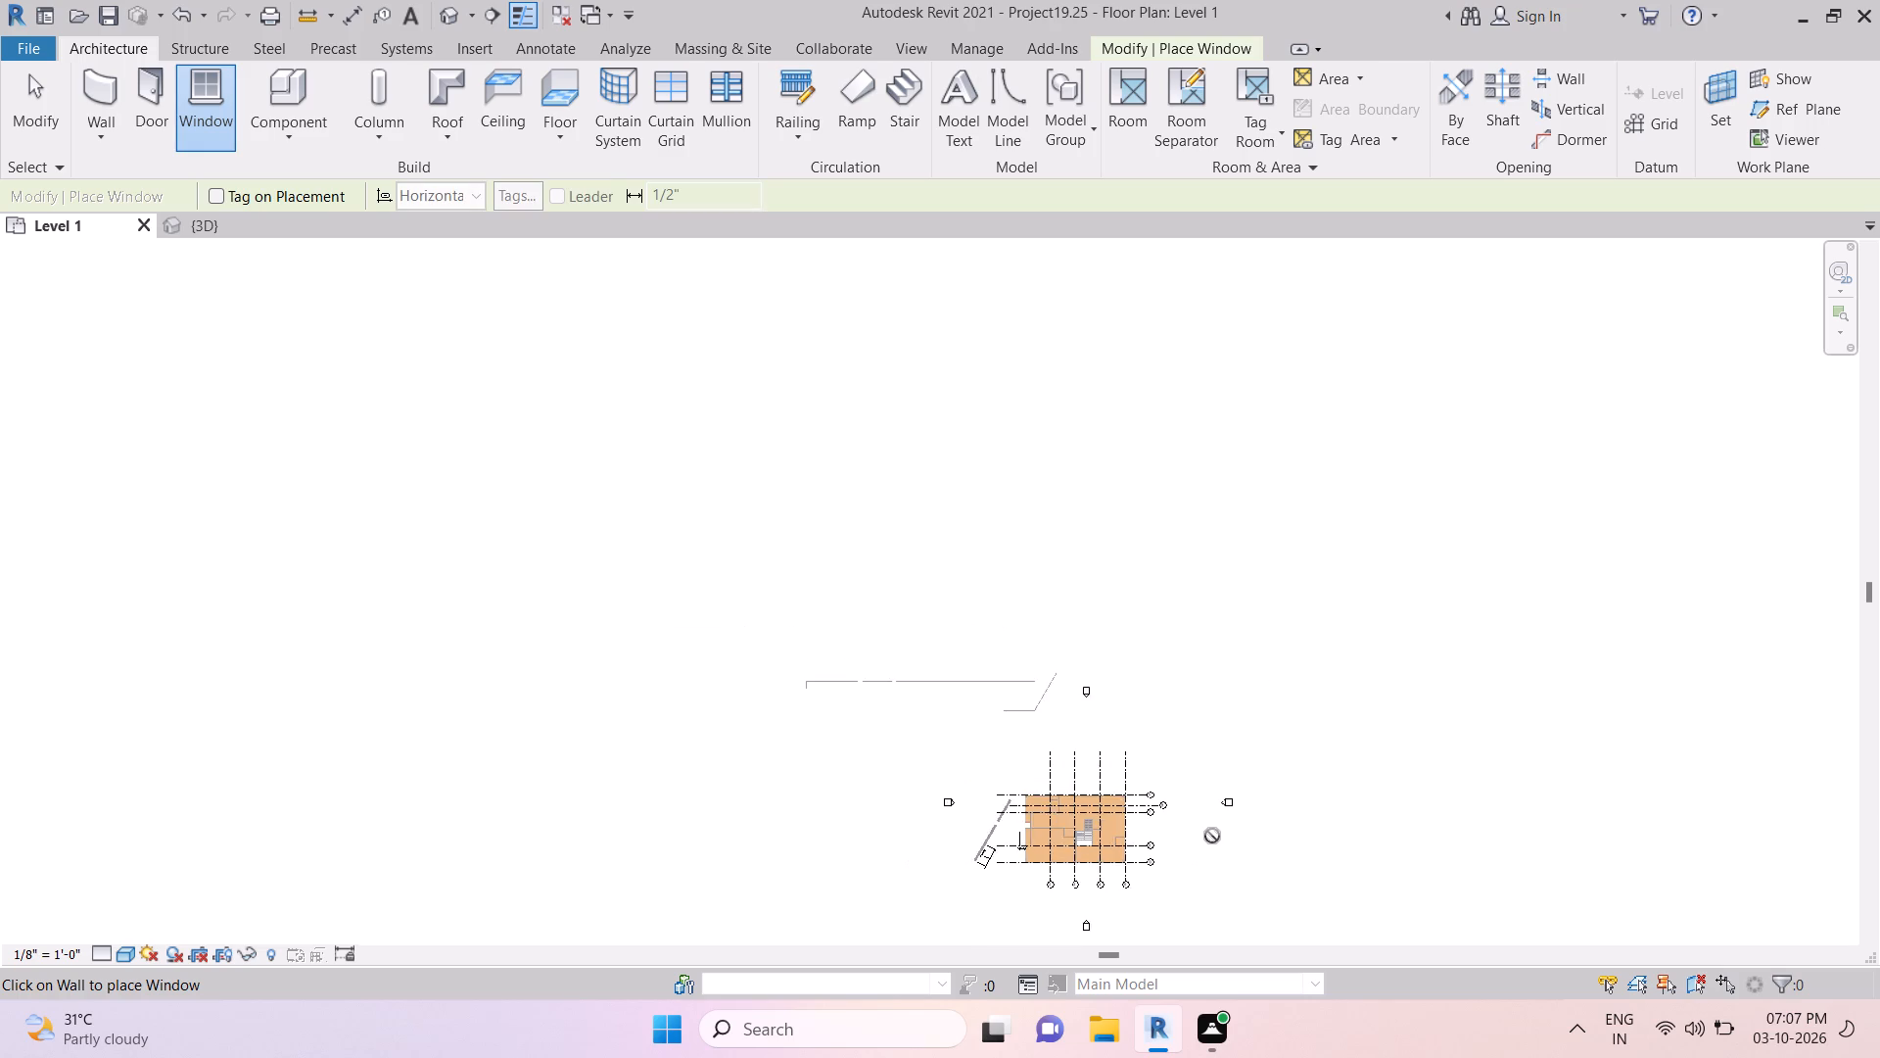
scroll(1212, 836, "up", 6)
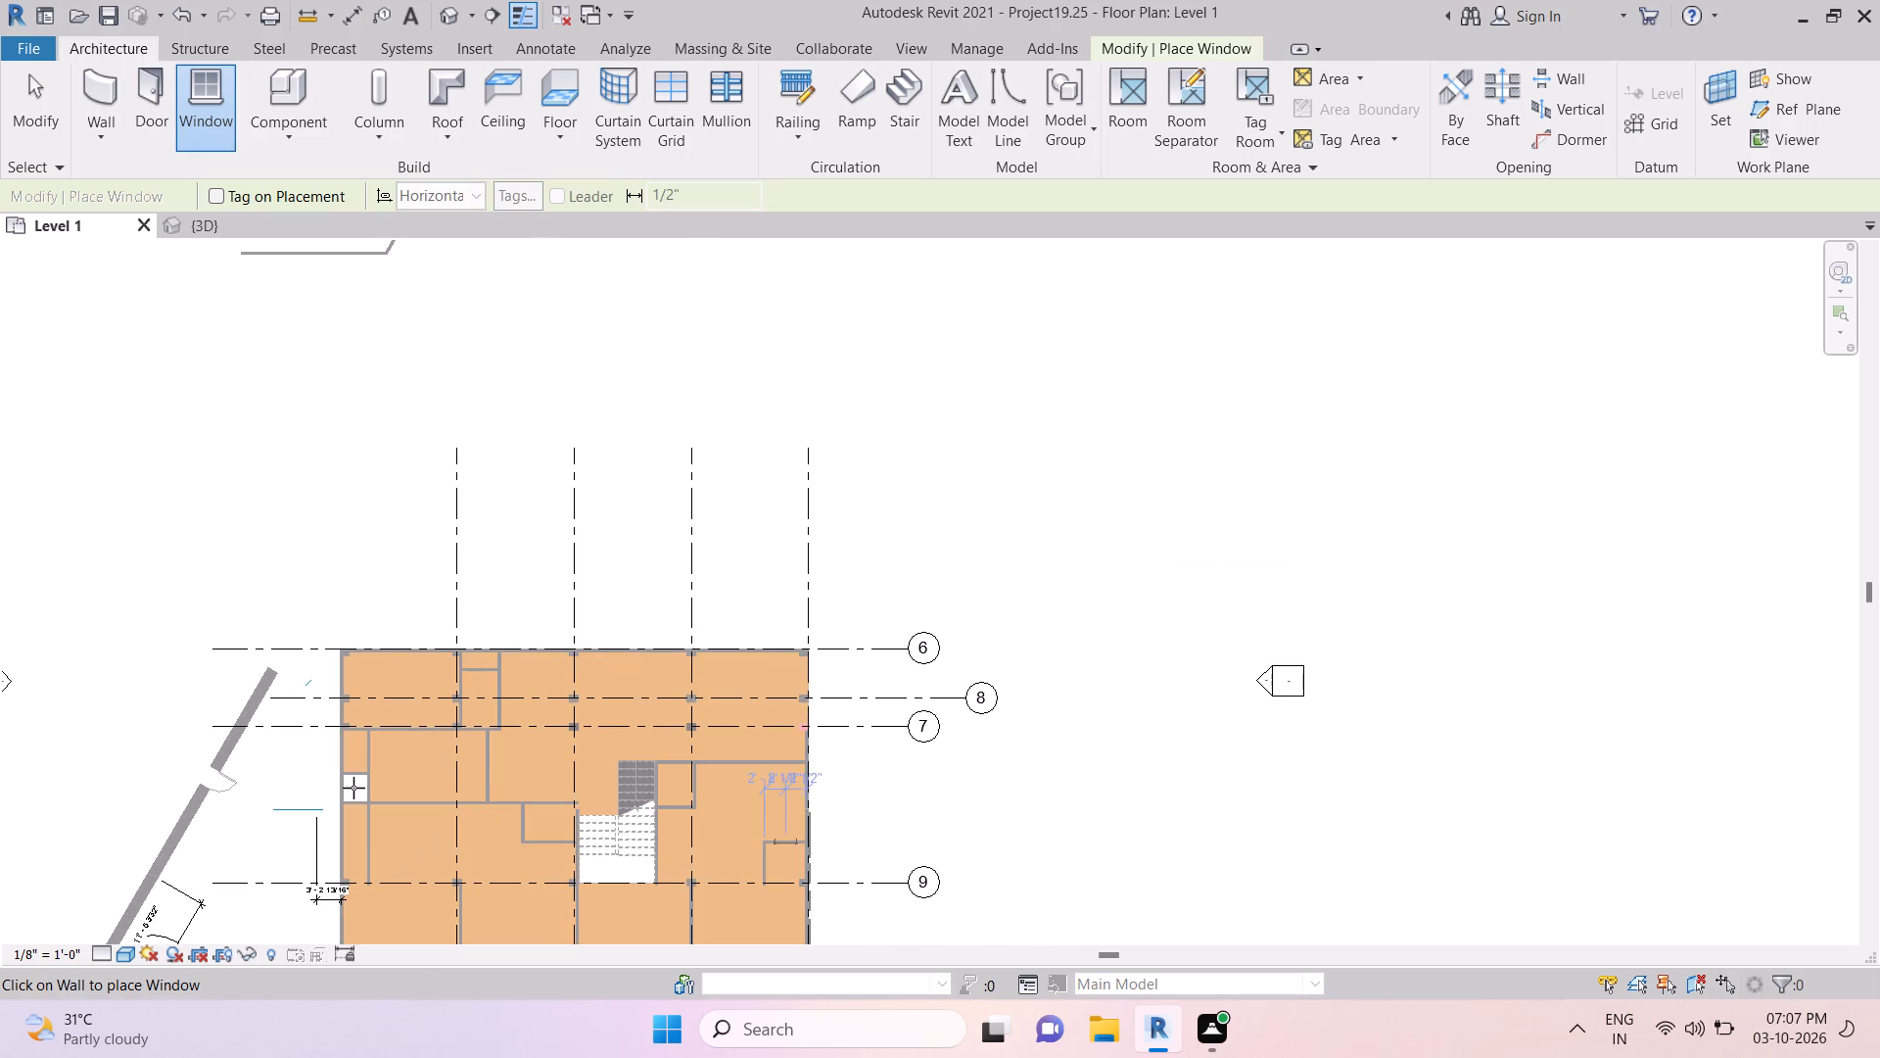
left_click(1157, 571)
left_click_drag(1094, 754, 1138, 710)
scroll(990, 751, "down", 2)
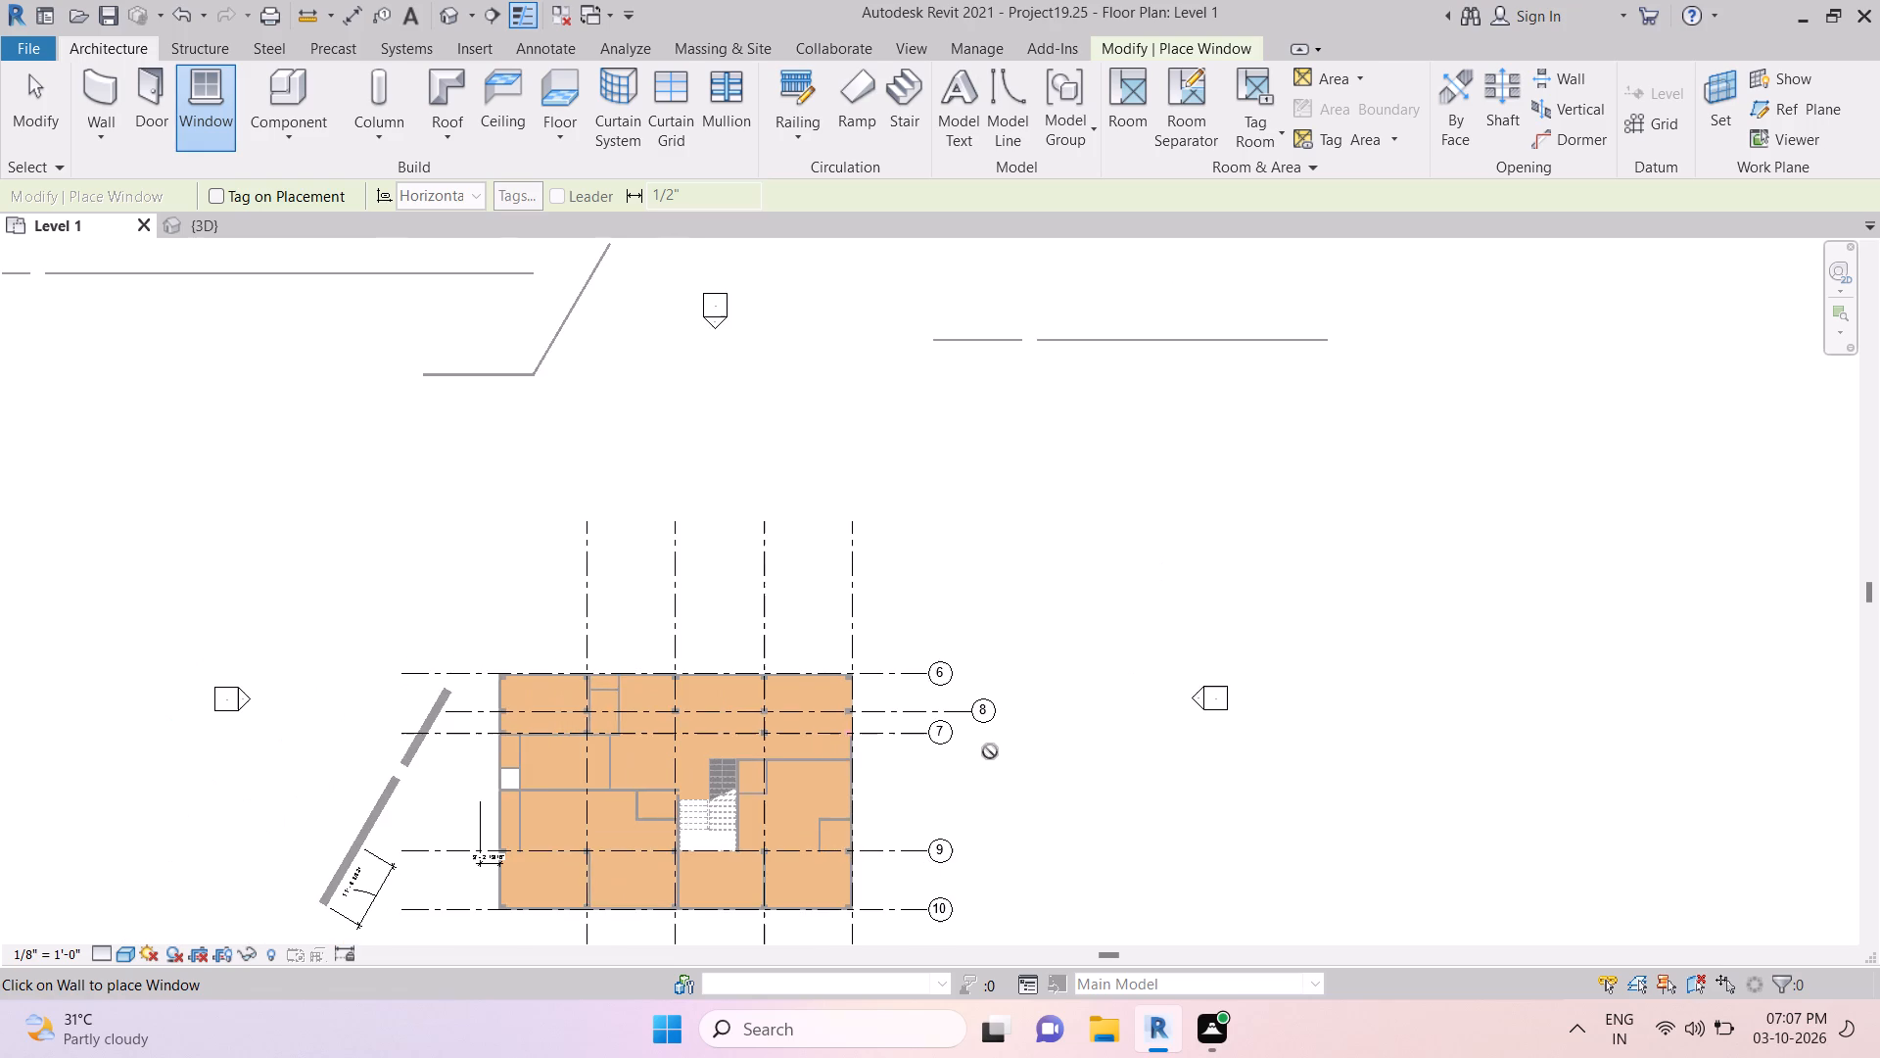
scroll(990, 751, "up", 7)
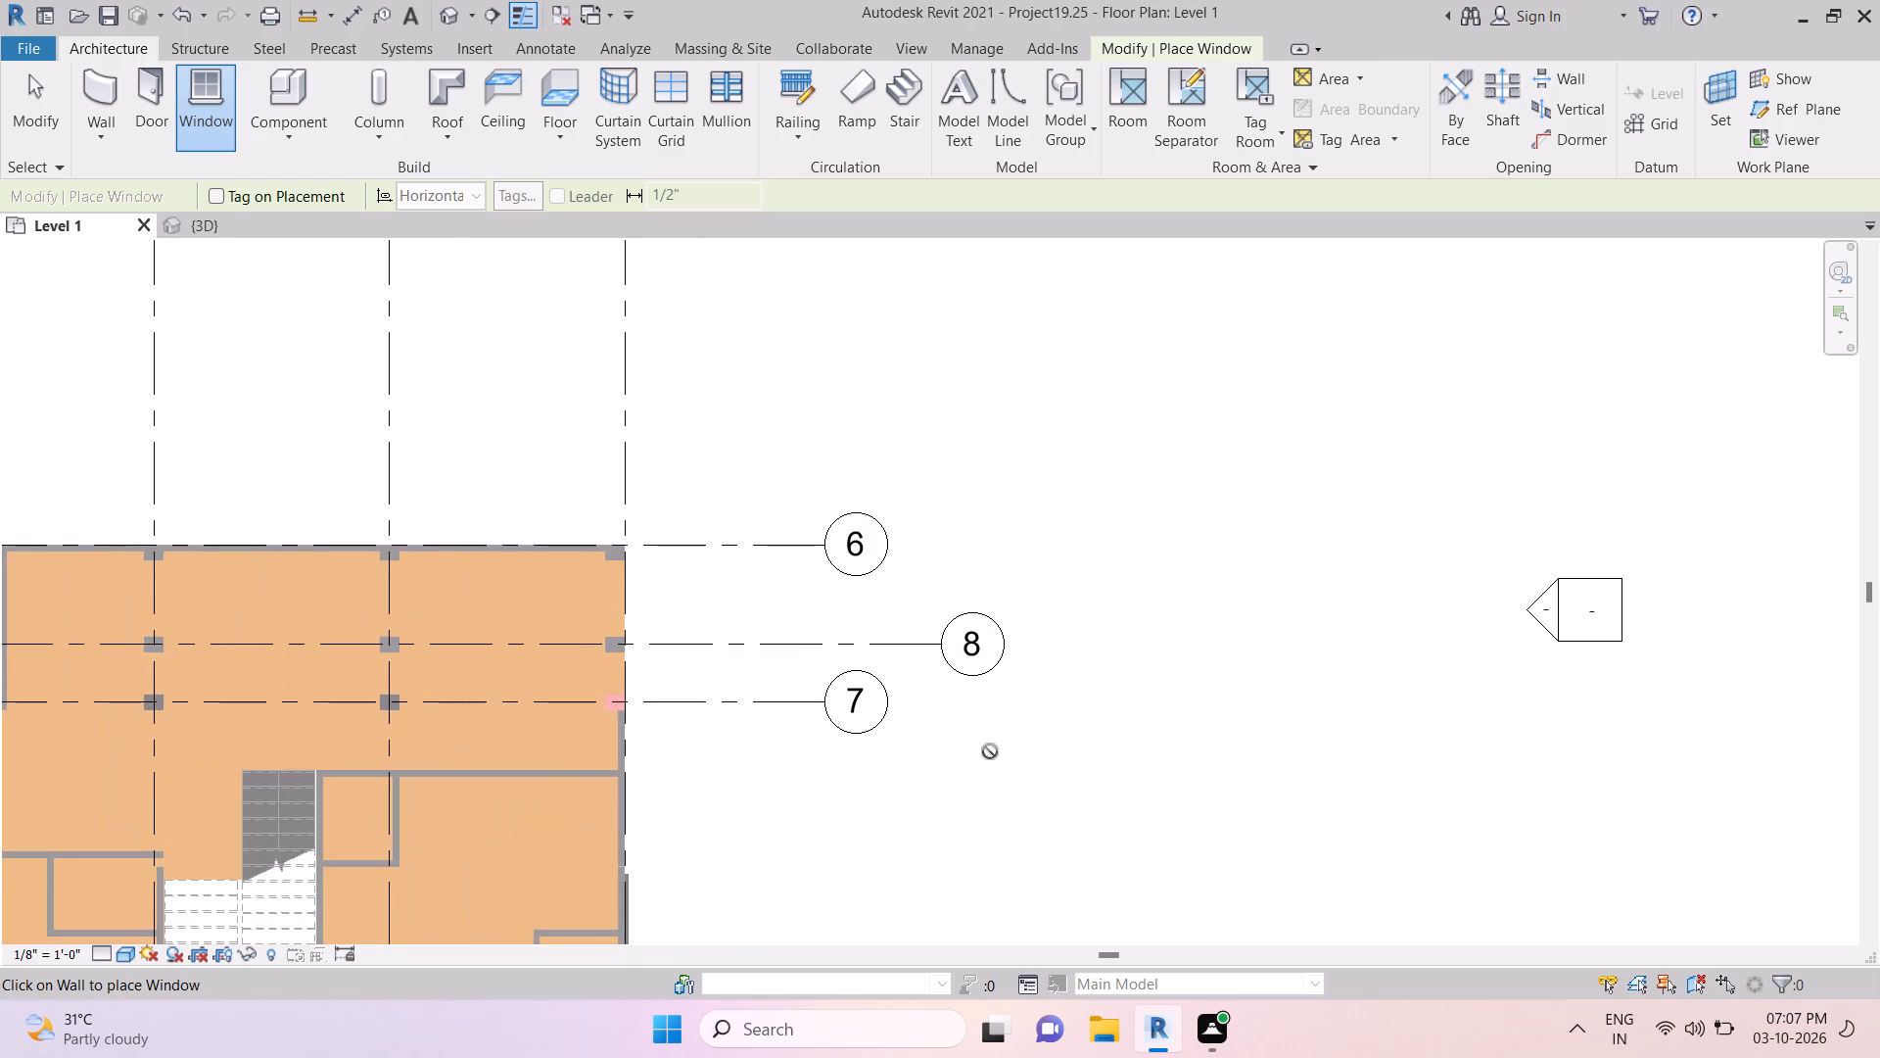
scroll(990, 751, "up", 3)
scroll(896, 767, "down", 11)
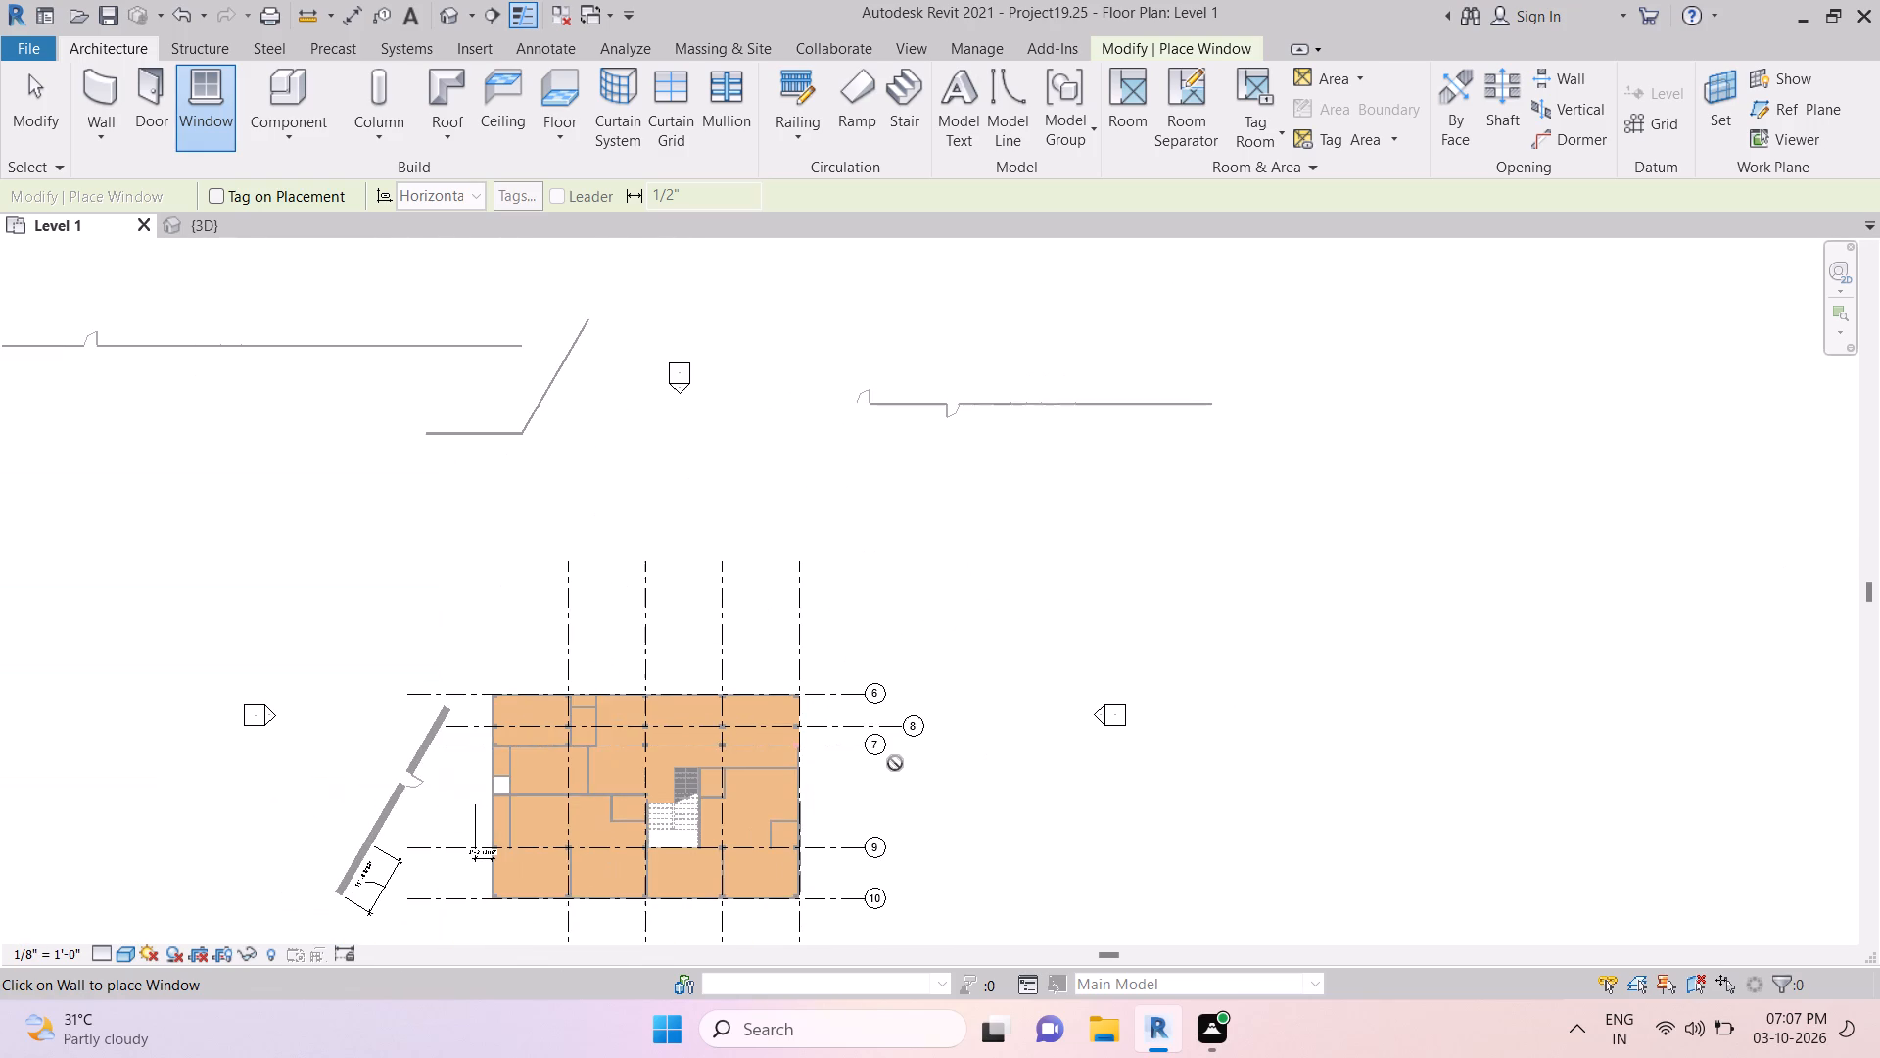
scroll(897, 757, "down", 2)
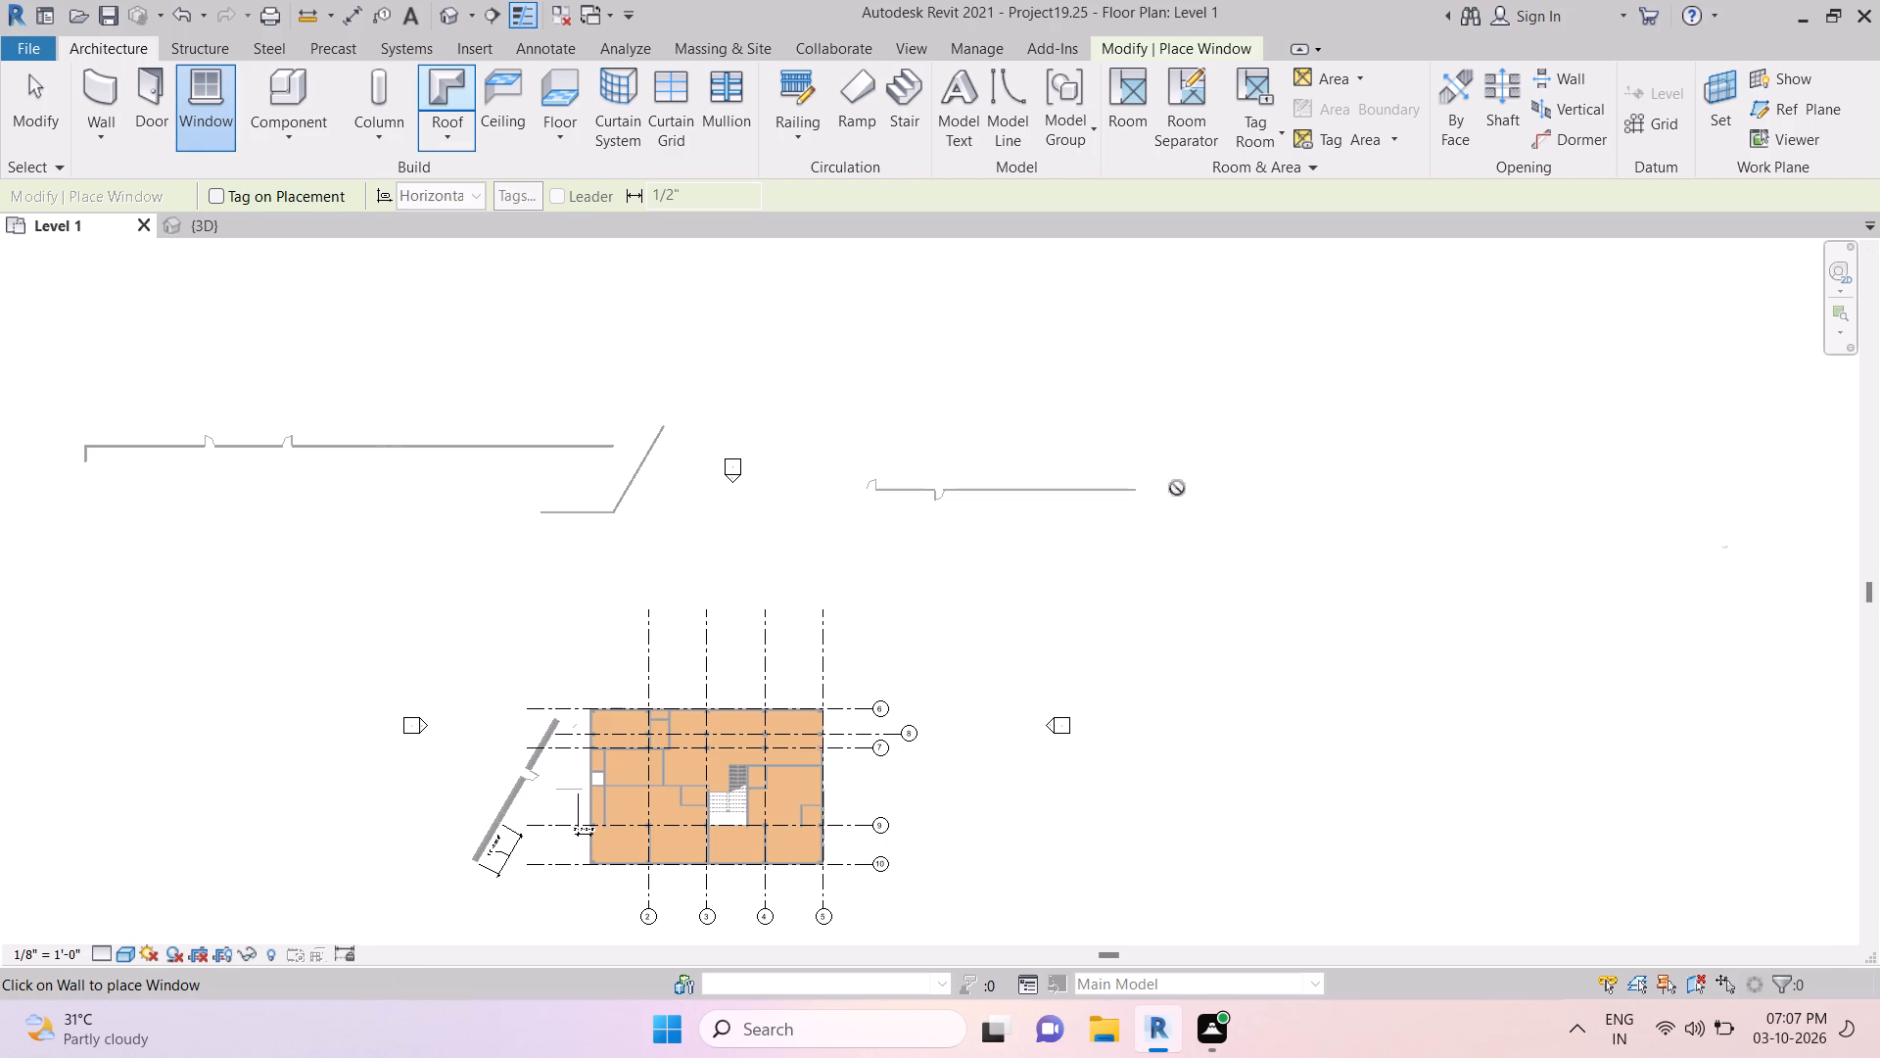
Place a window in the separate wall northeast of the building, 20' from its east end, and finish window placement.
left_click(1056, 497)
left_click(1221, 575)
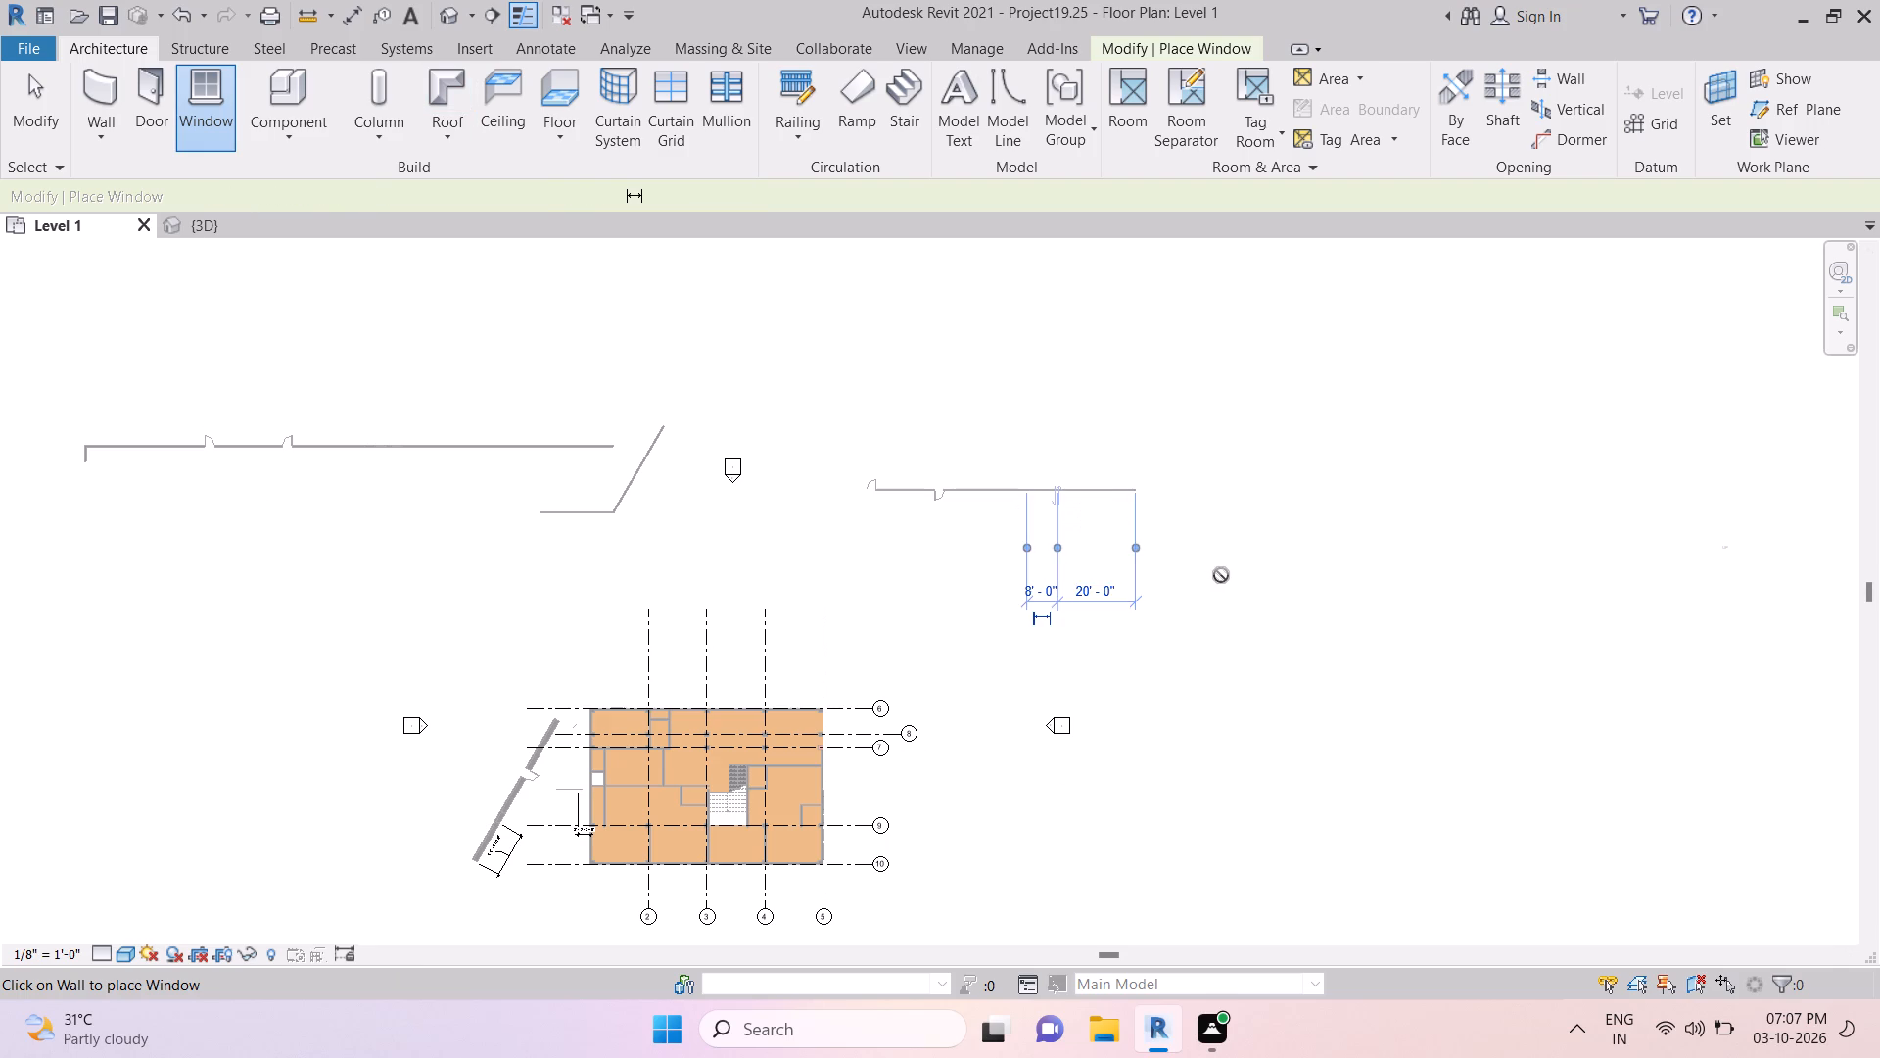
left_click(1390, 653)
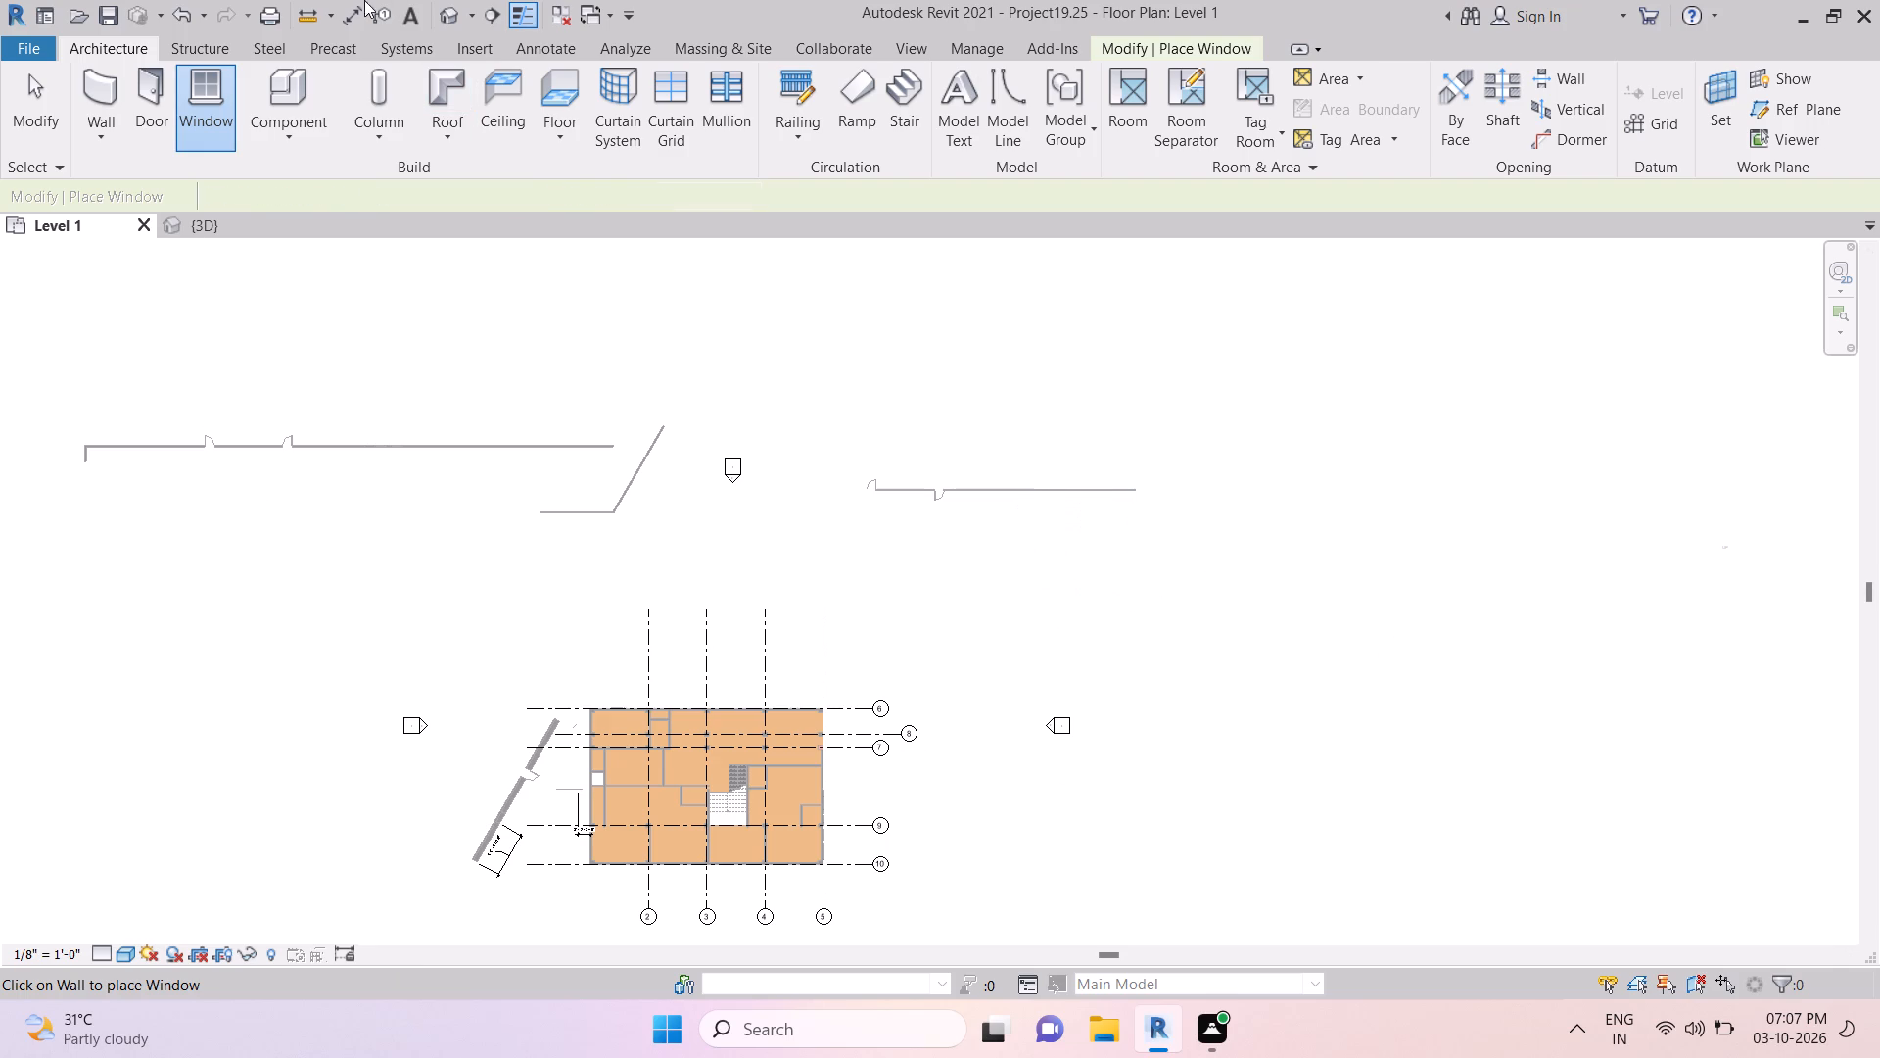
left_click(37, 41)
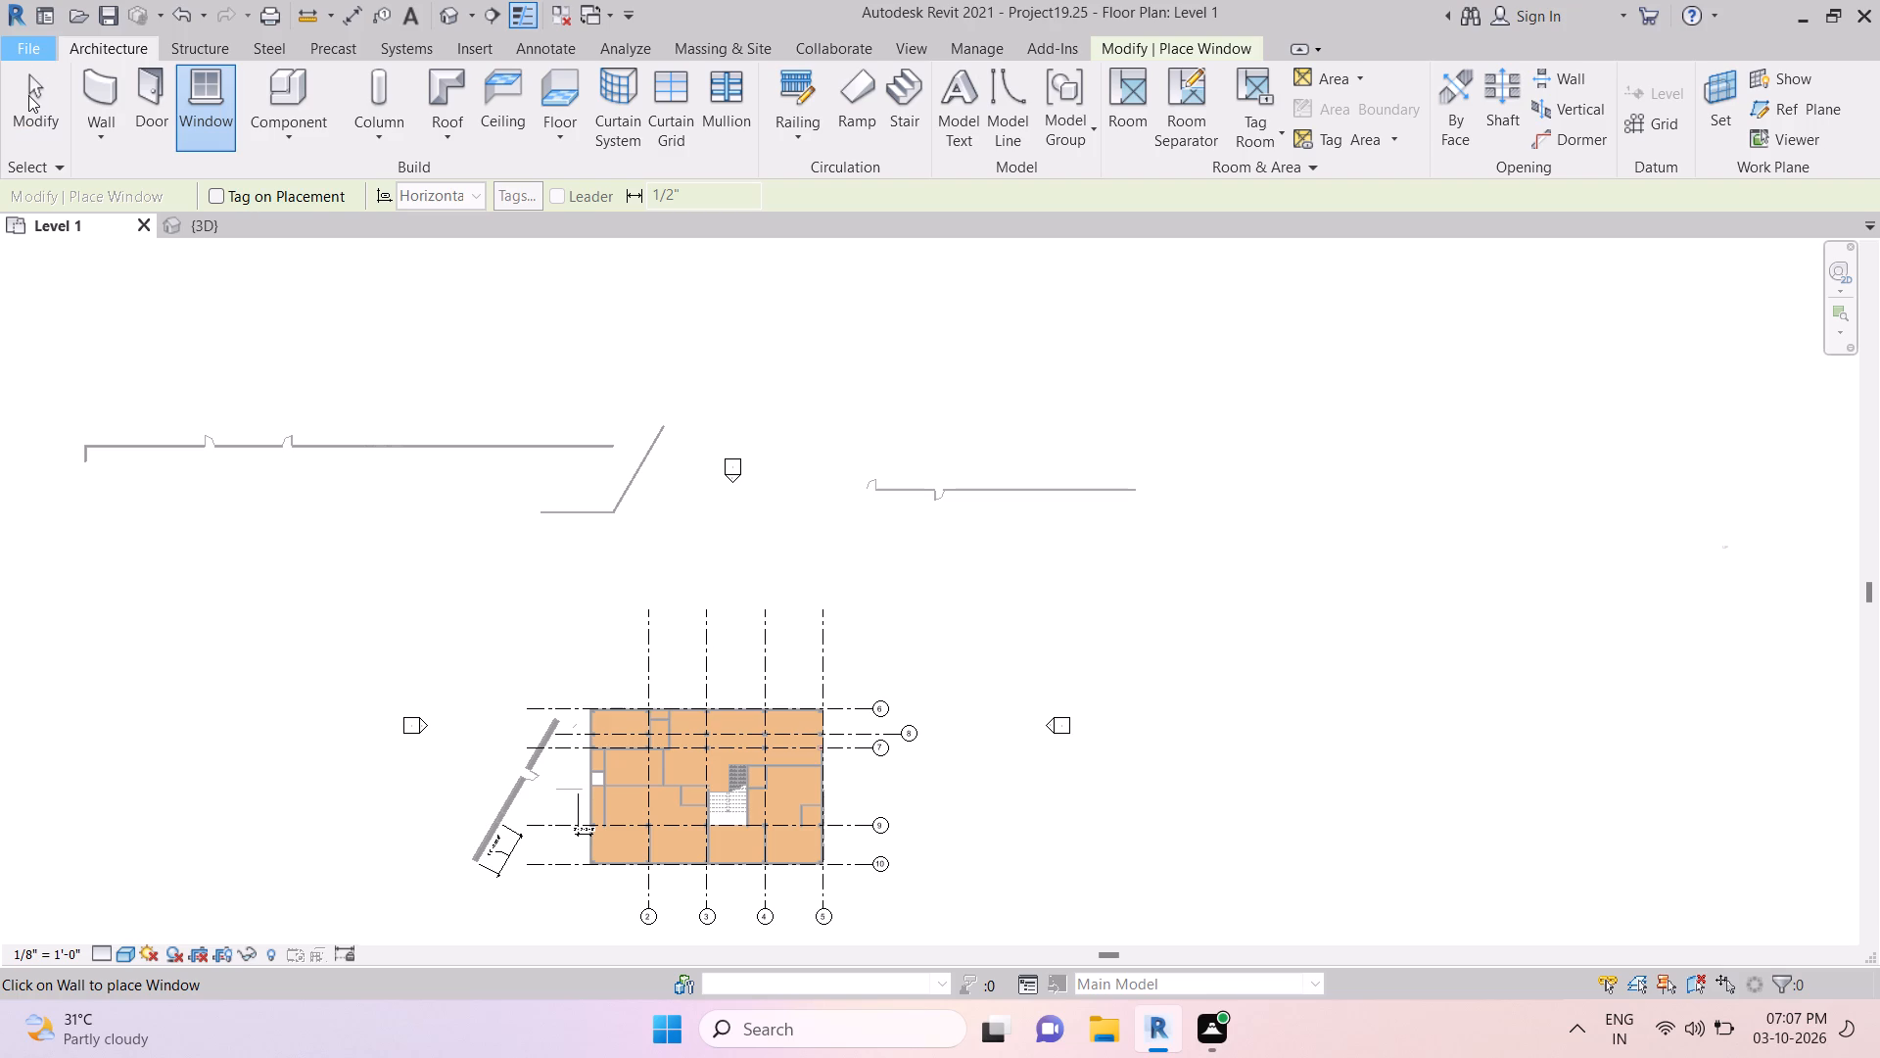
left_click(28, 95)
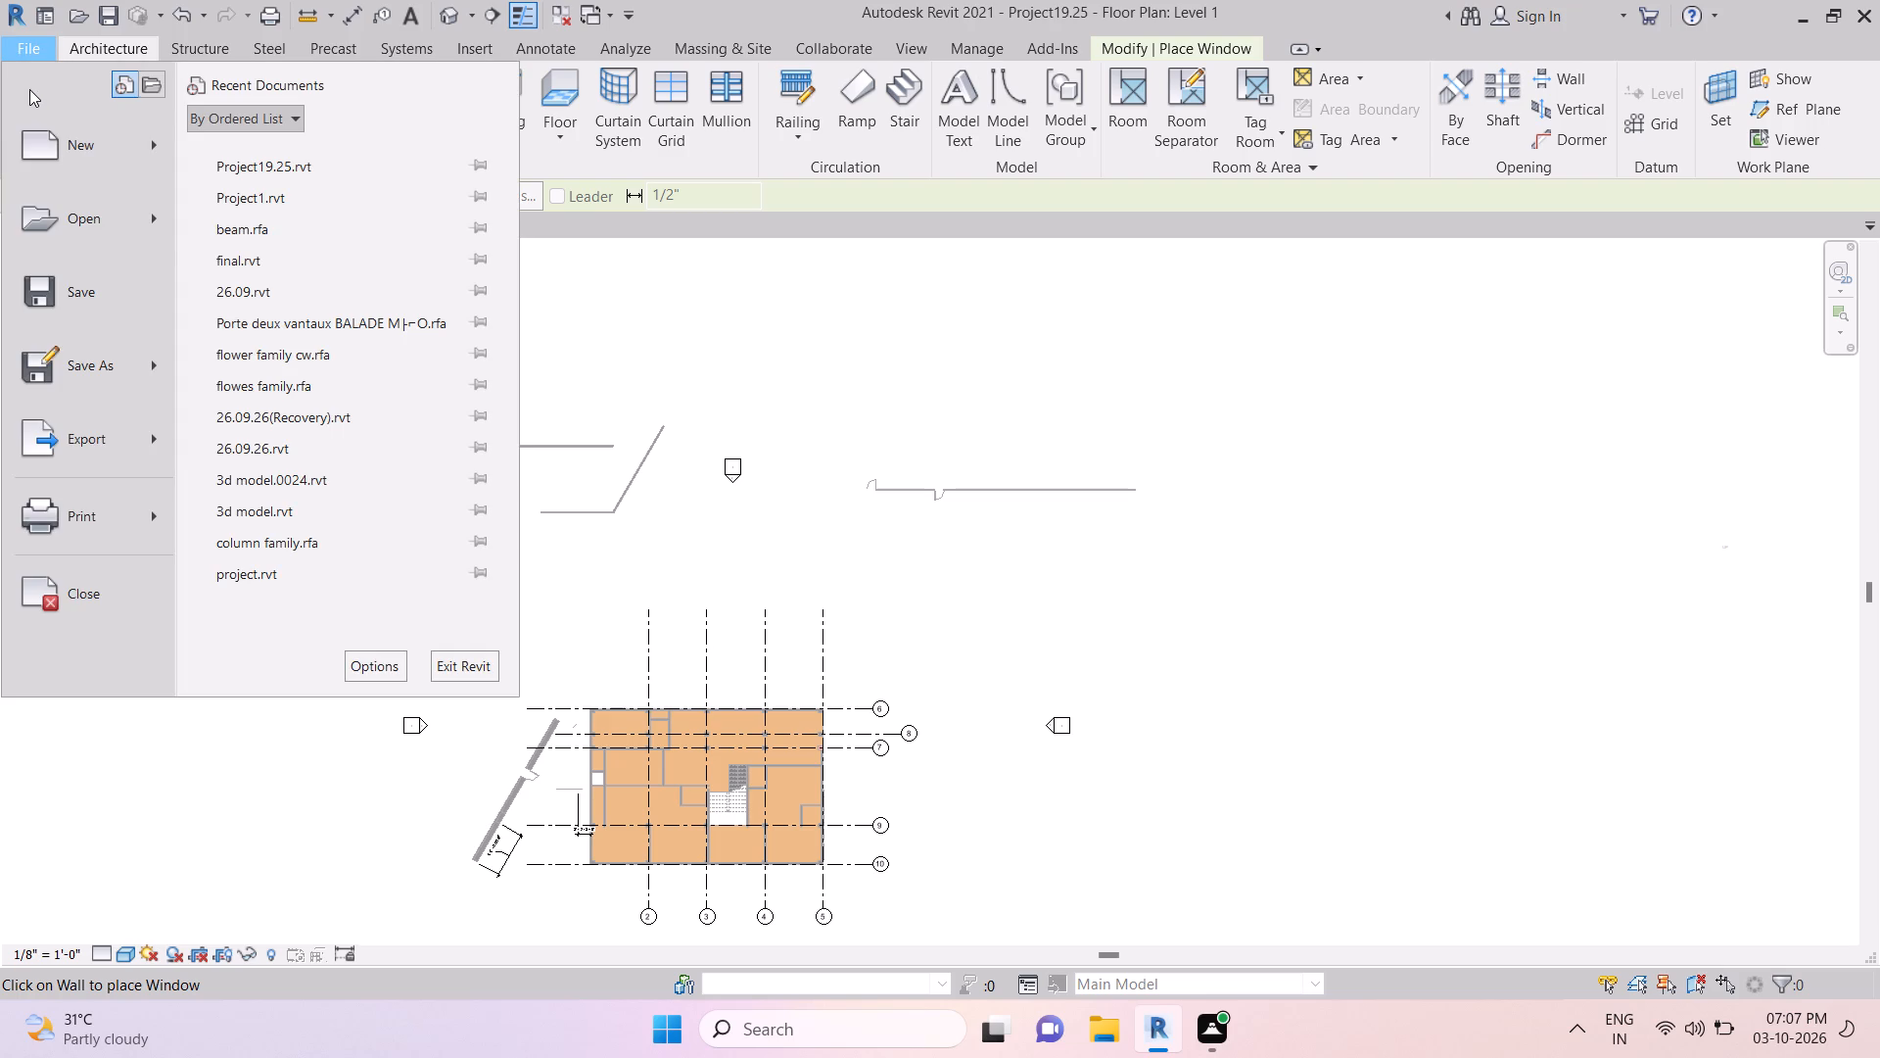
left_click(814, 304)
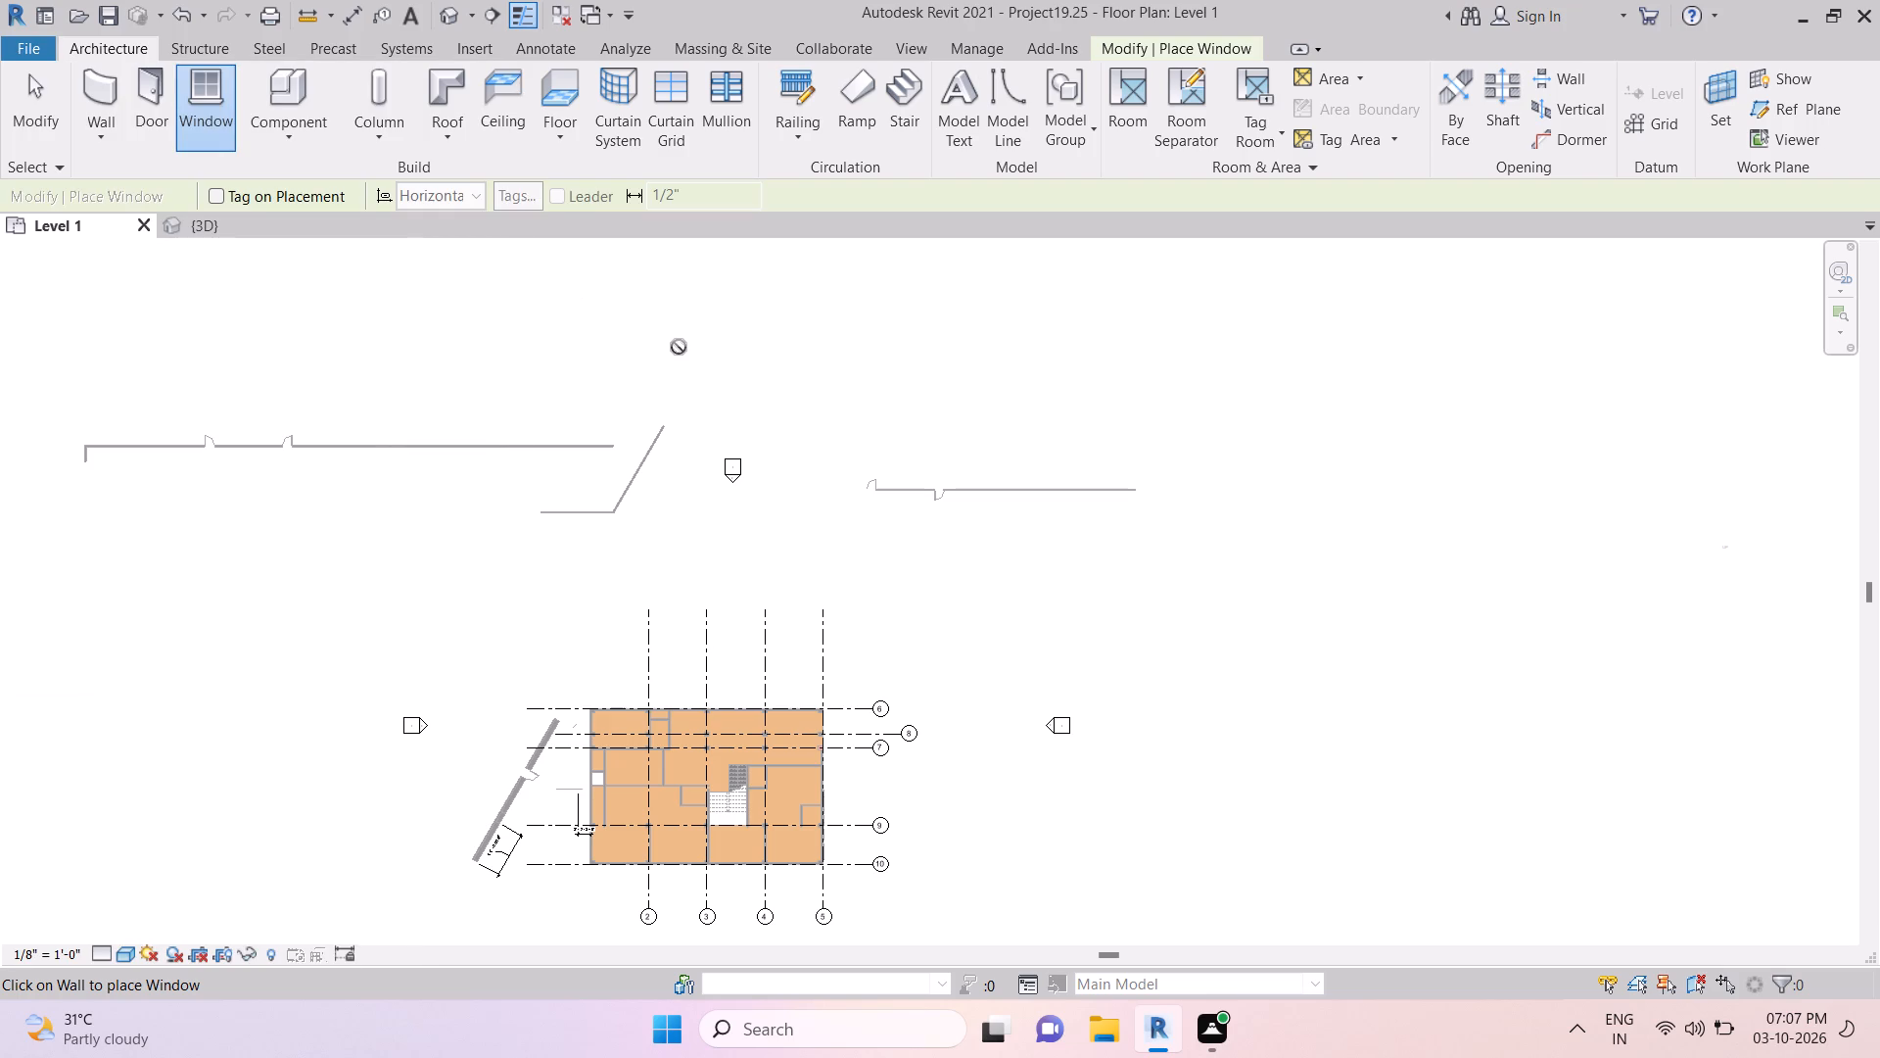
left_click(49, 121)
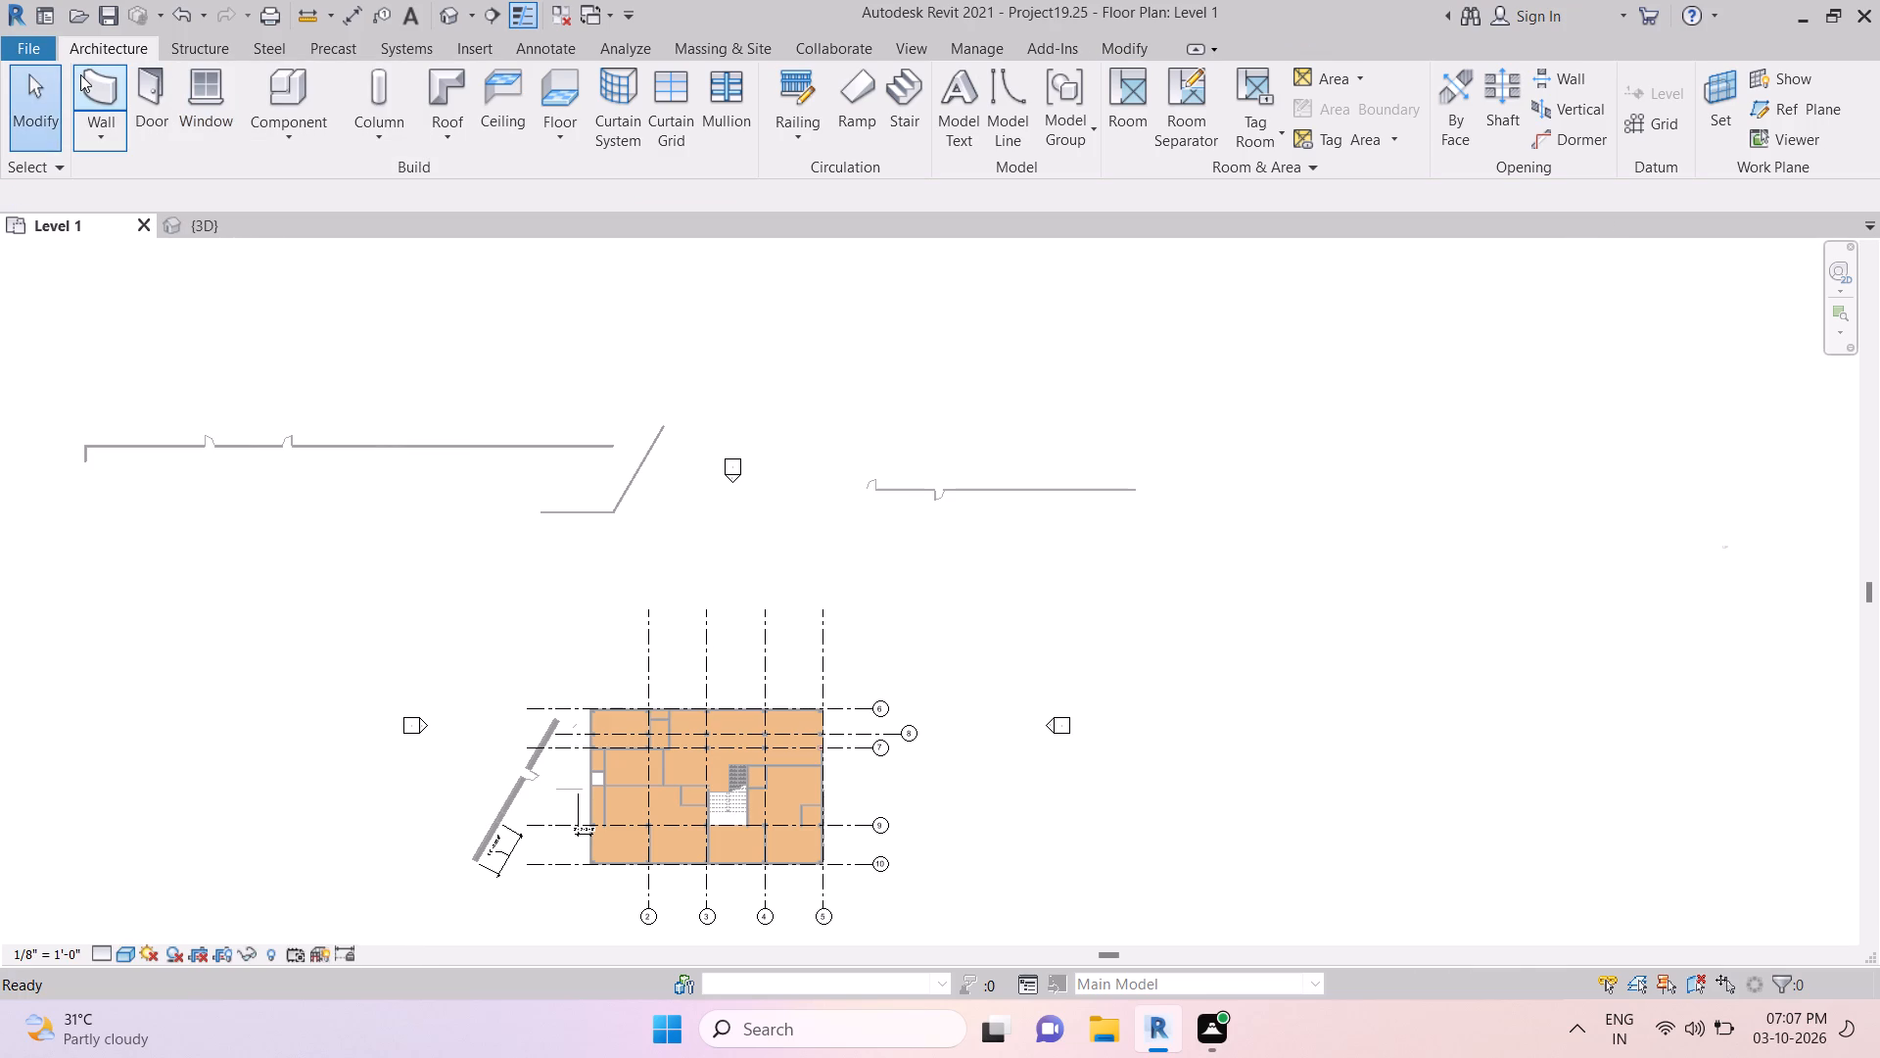
left_click(21, 109)
left_click(141, 37)
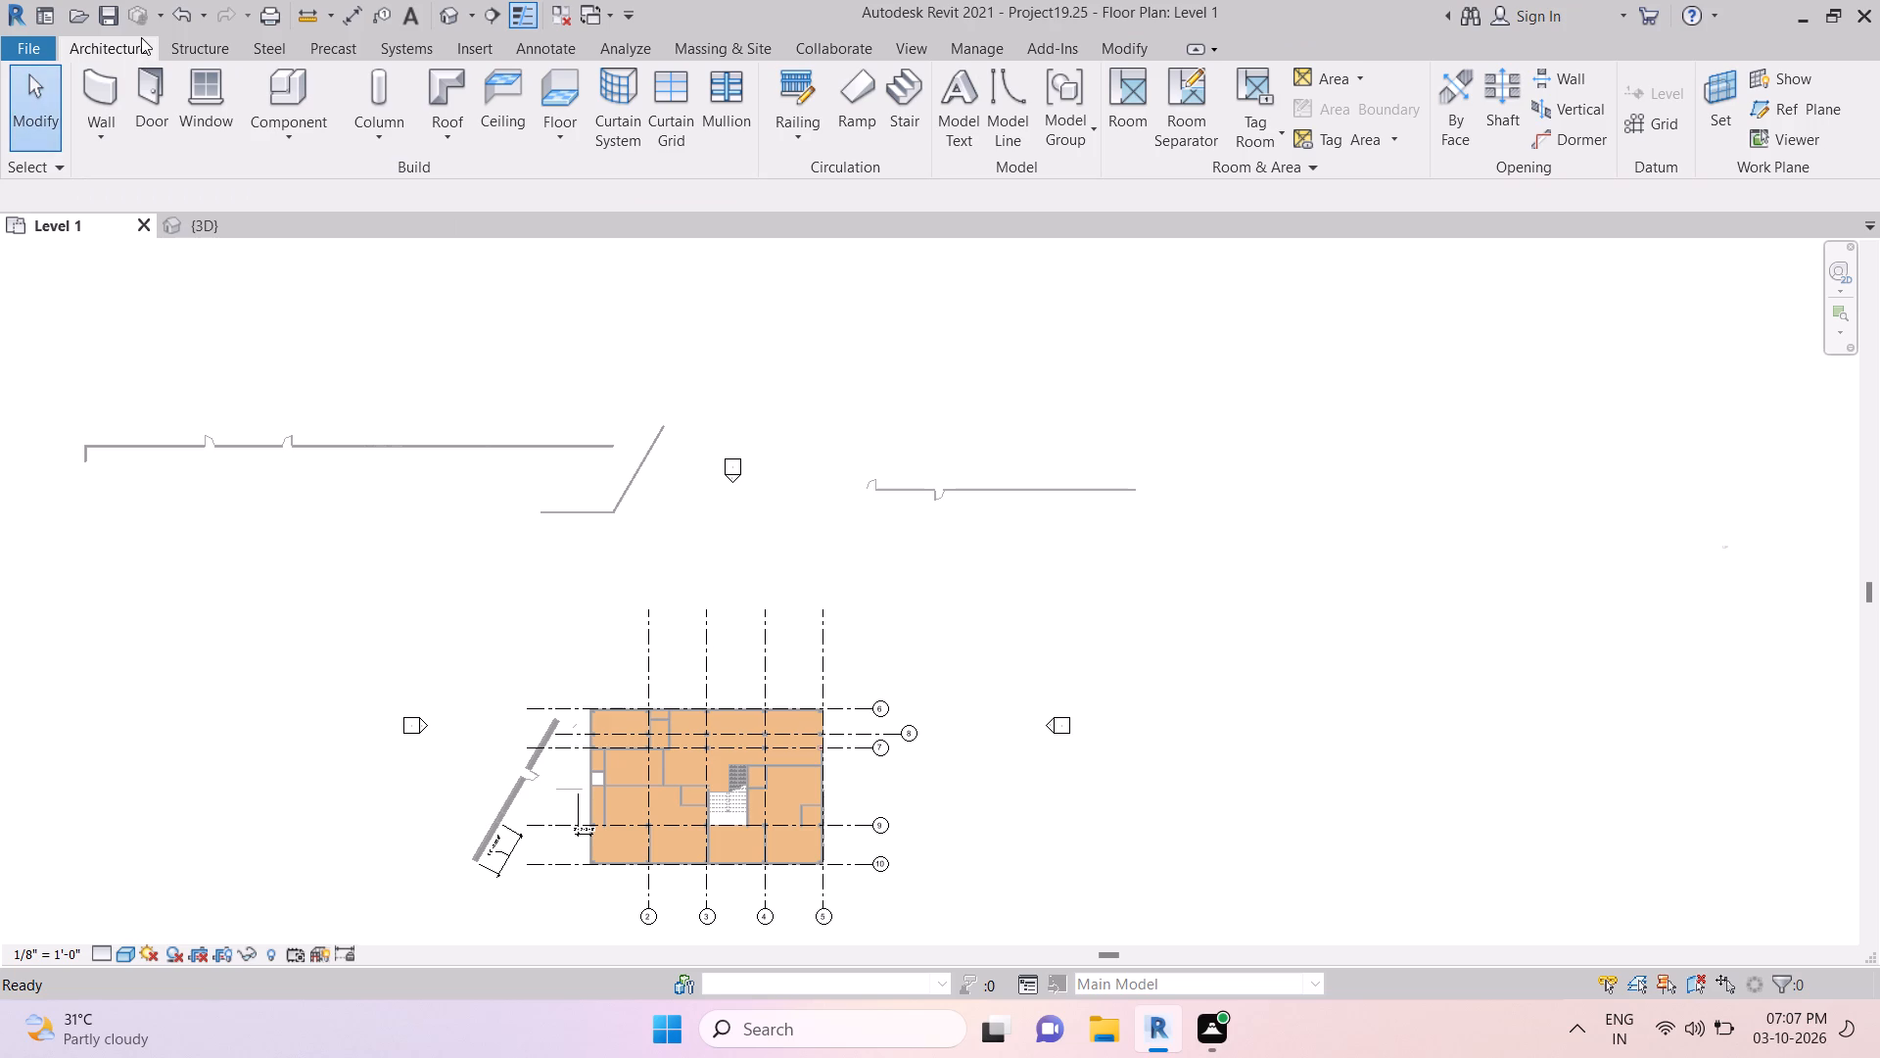
left_click(148, 51)
left_click(70, 37)
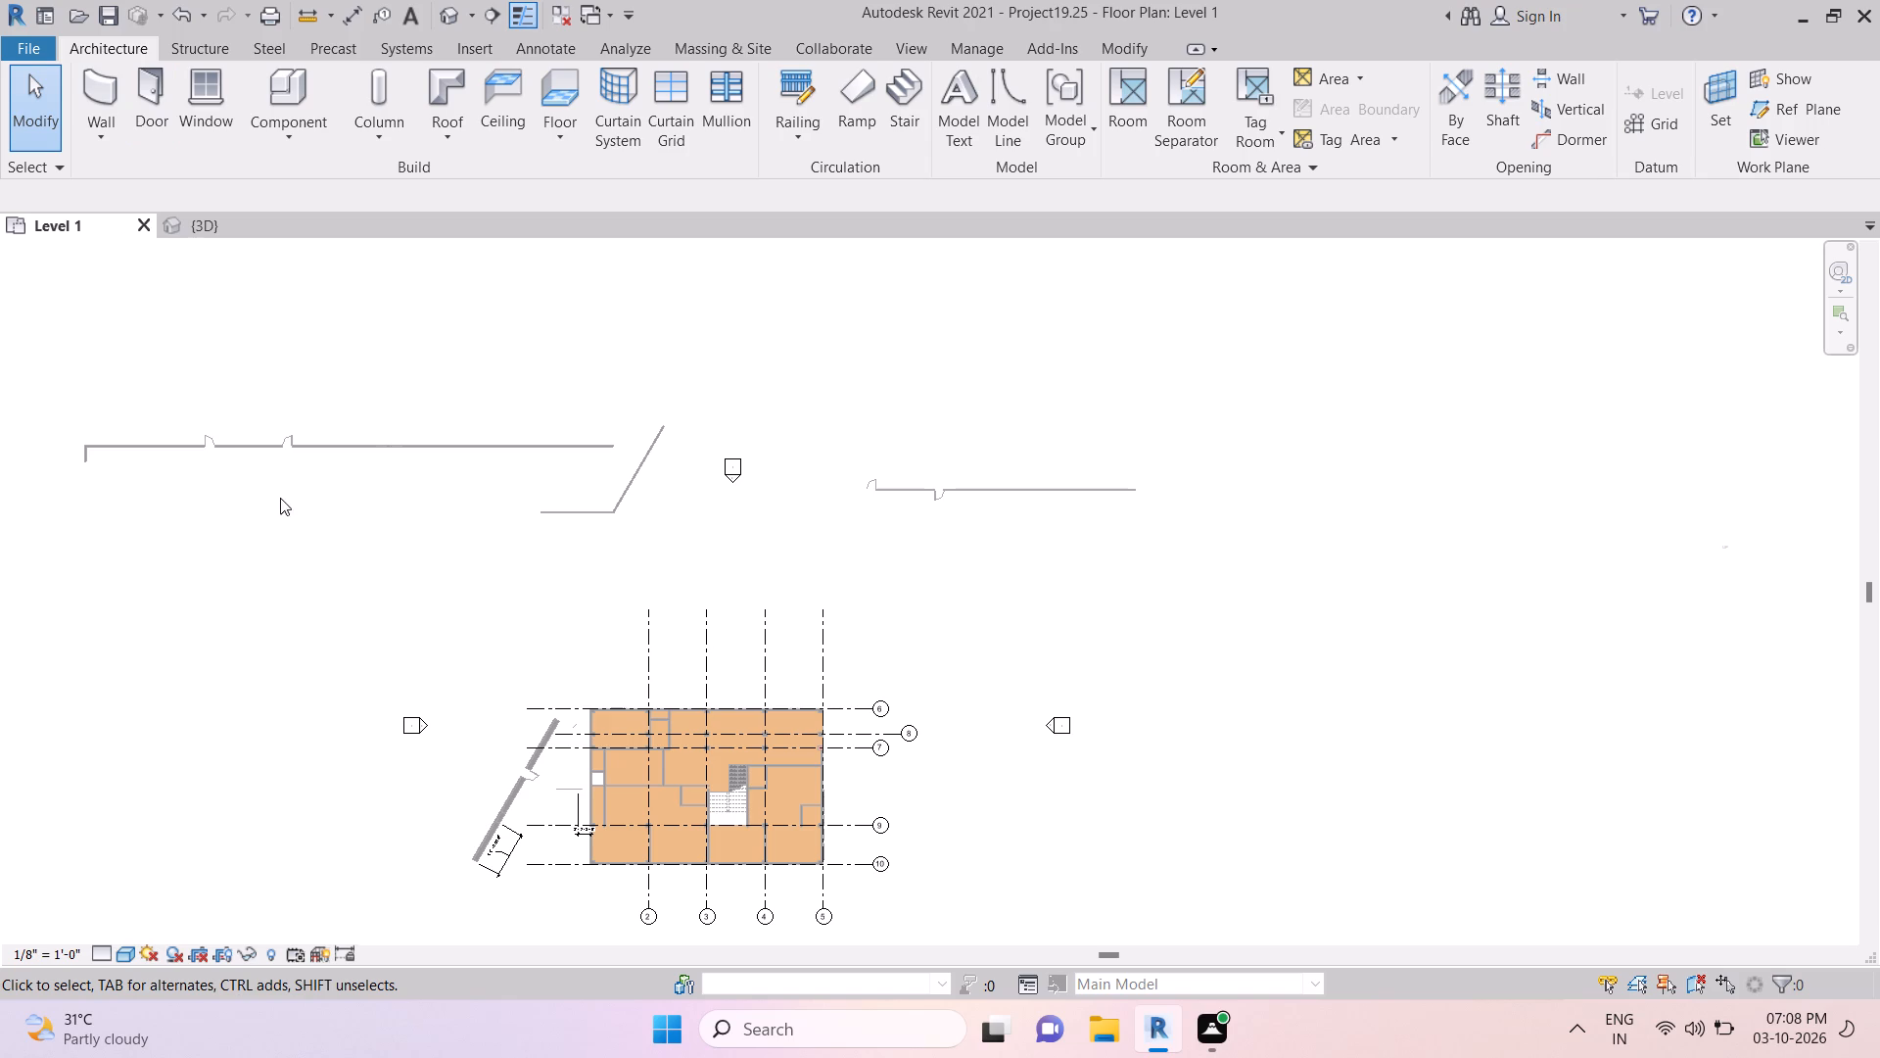
Examine the building, the separate walls with their openings and the isolated columns in the 3D view.
left_click(256, 232)
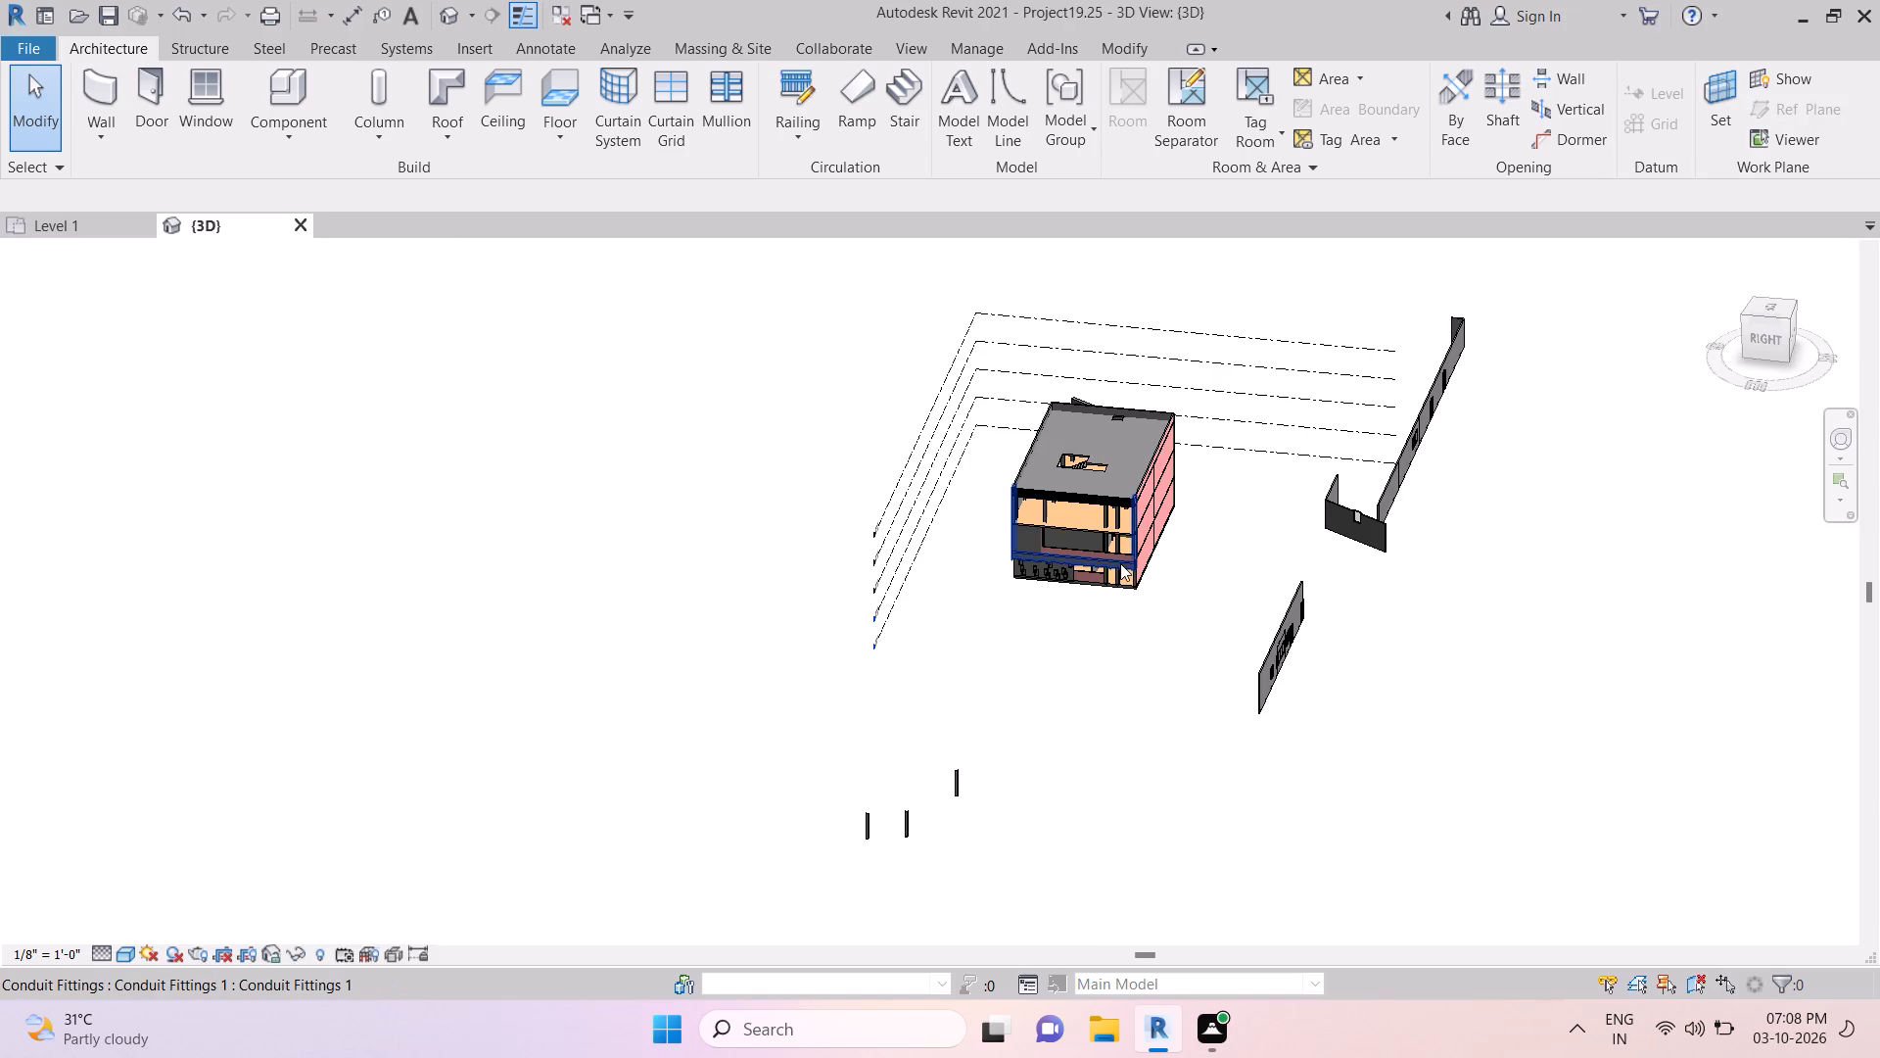
scroll(1120, 563, "down", 2)
scroll(1122, 565, "up", 5)
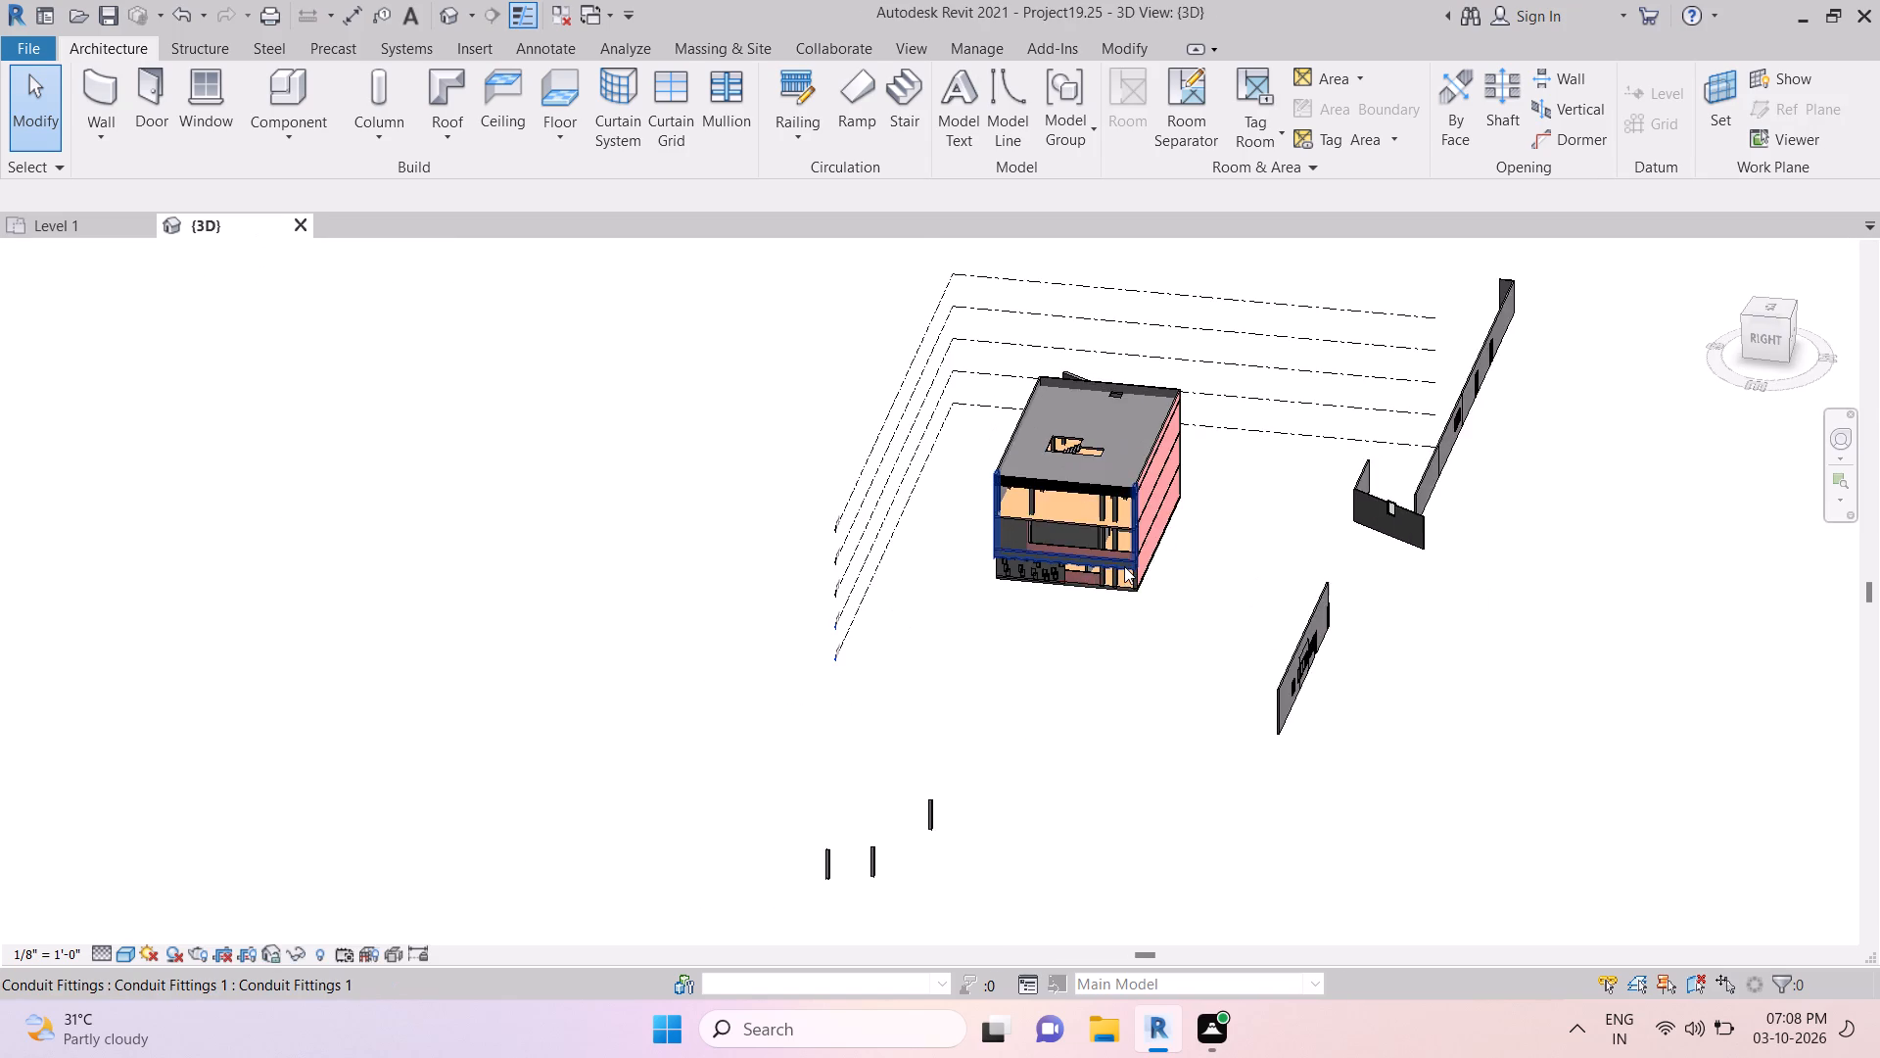
scroll(1124, 566, "up", 3)
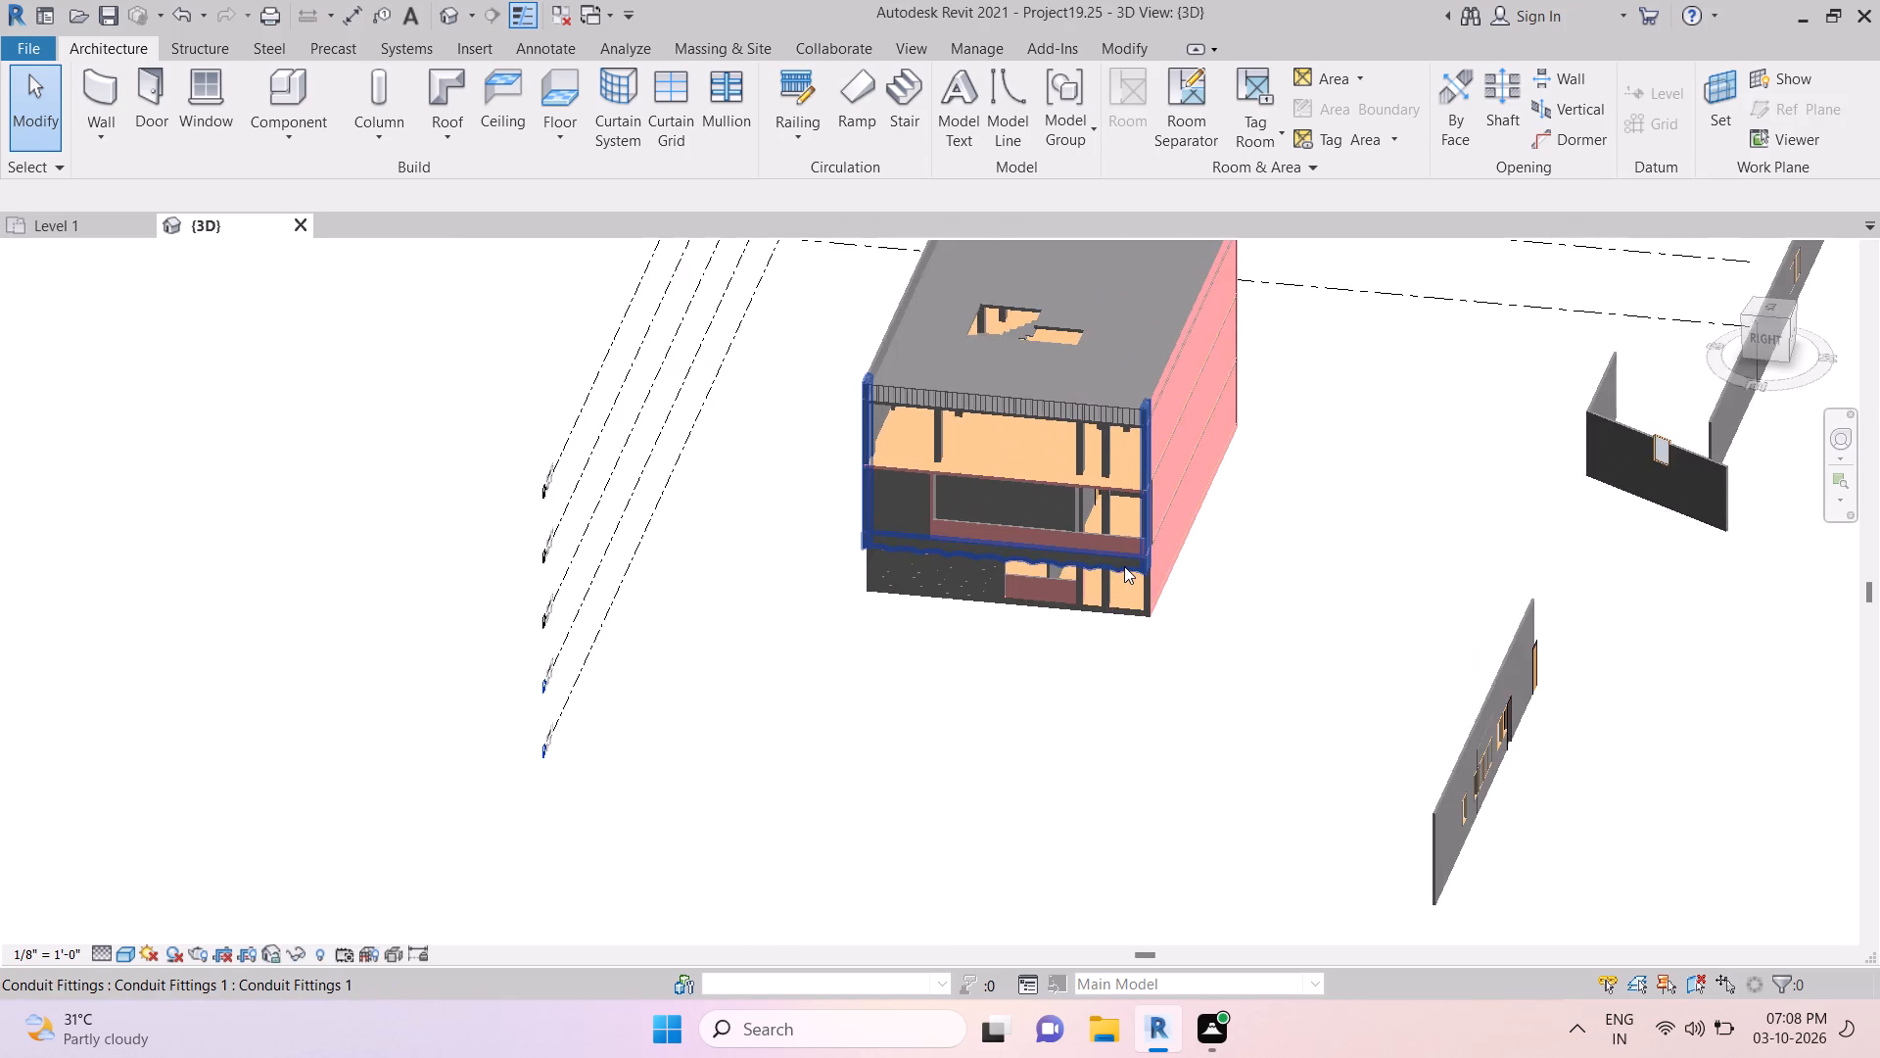
scroll(1124, 566, "down", 2)
scroll(1124, 566, "up", 3)
scroll(1124, 566, "down", 3)
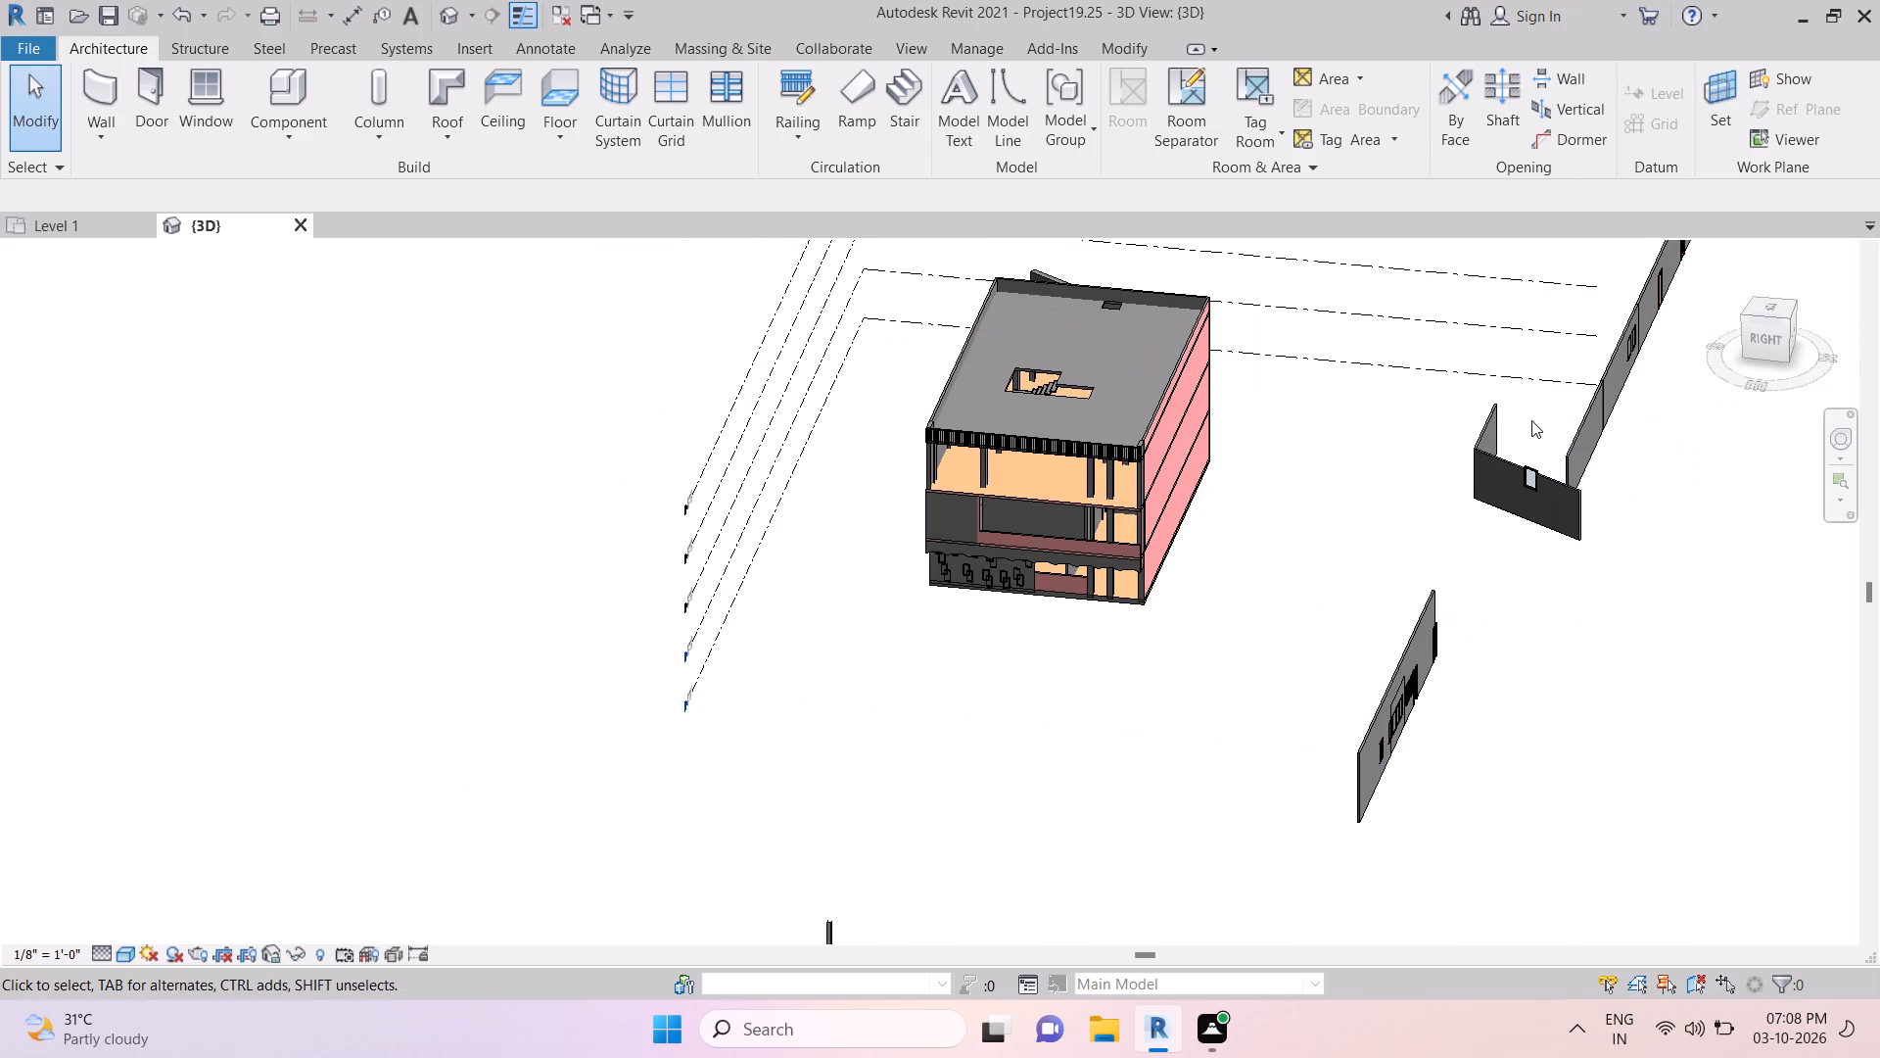
scroll(1357, 561, "down", 5)
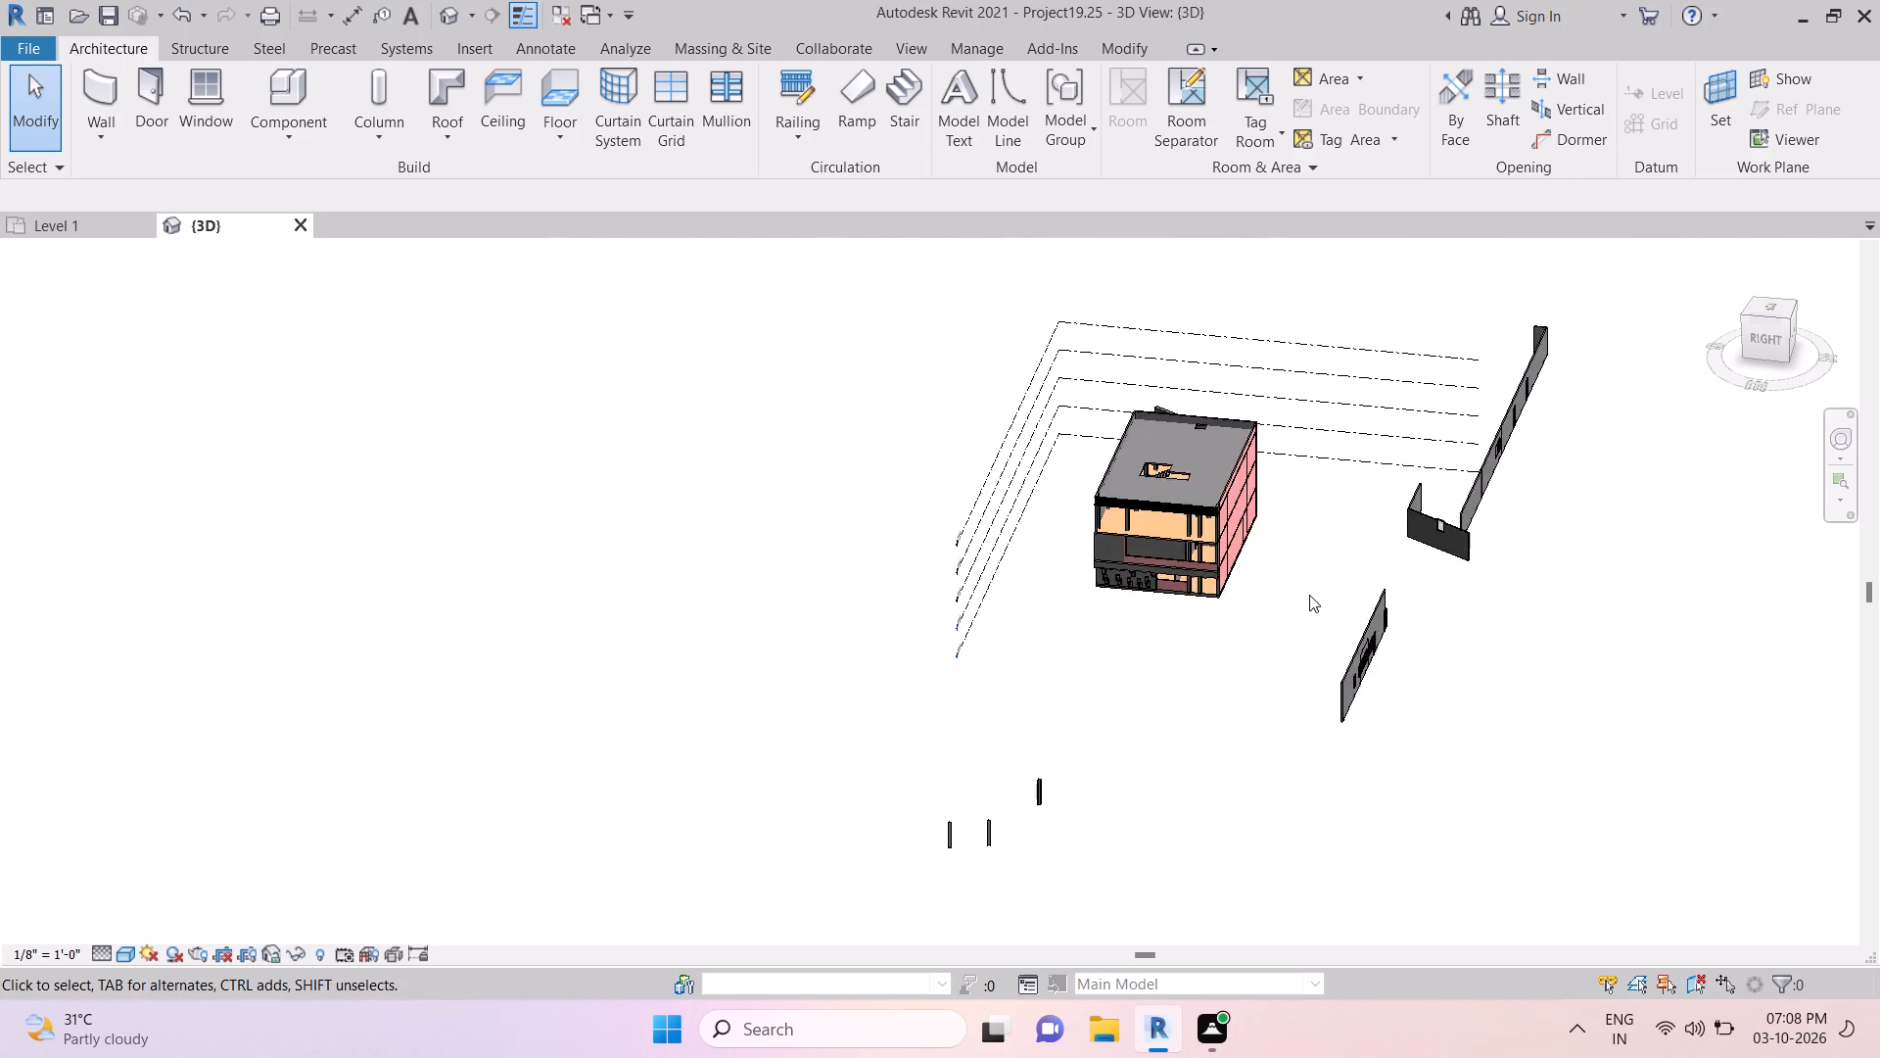
scroll(1309, 595, "up", 3)
scroll(1301, 573, "down", 1)
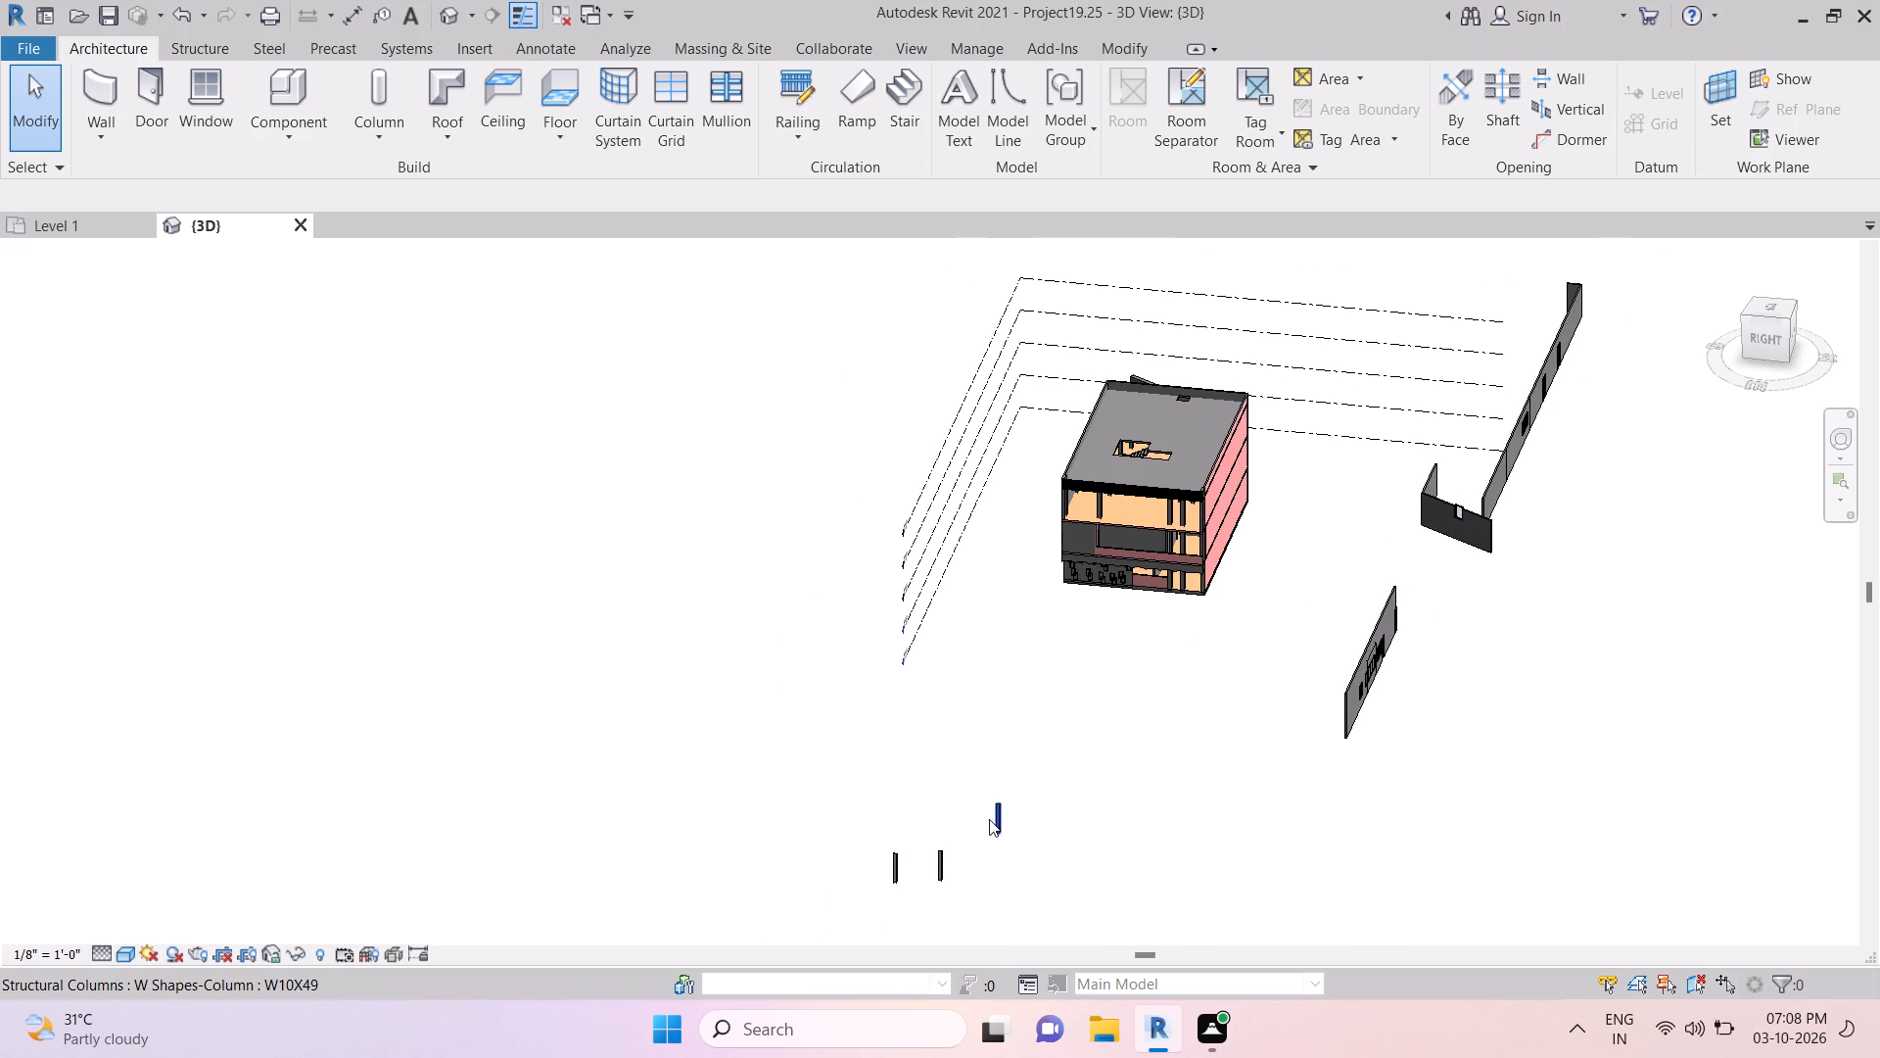
Delete the three isolated W10X49 structural columns standing away from the building in the 3D view.
left_click(1003, 822)
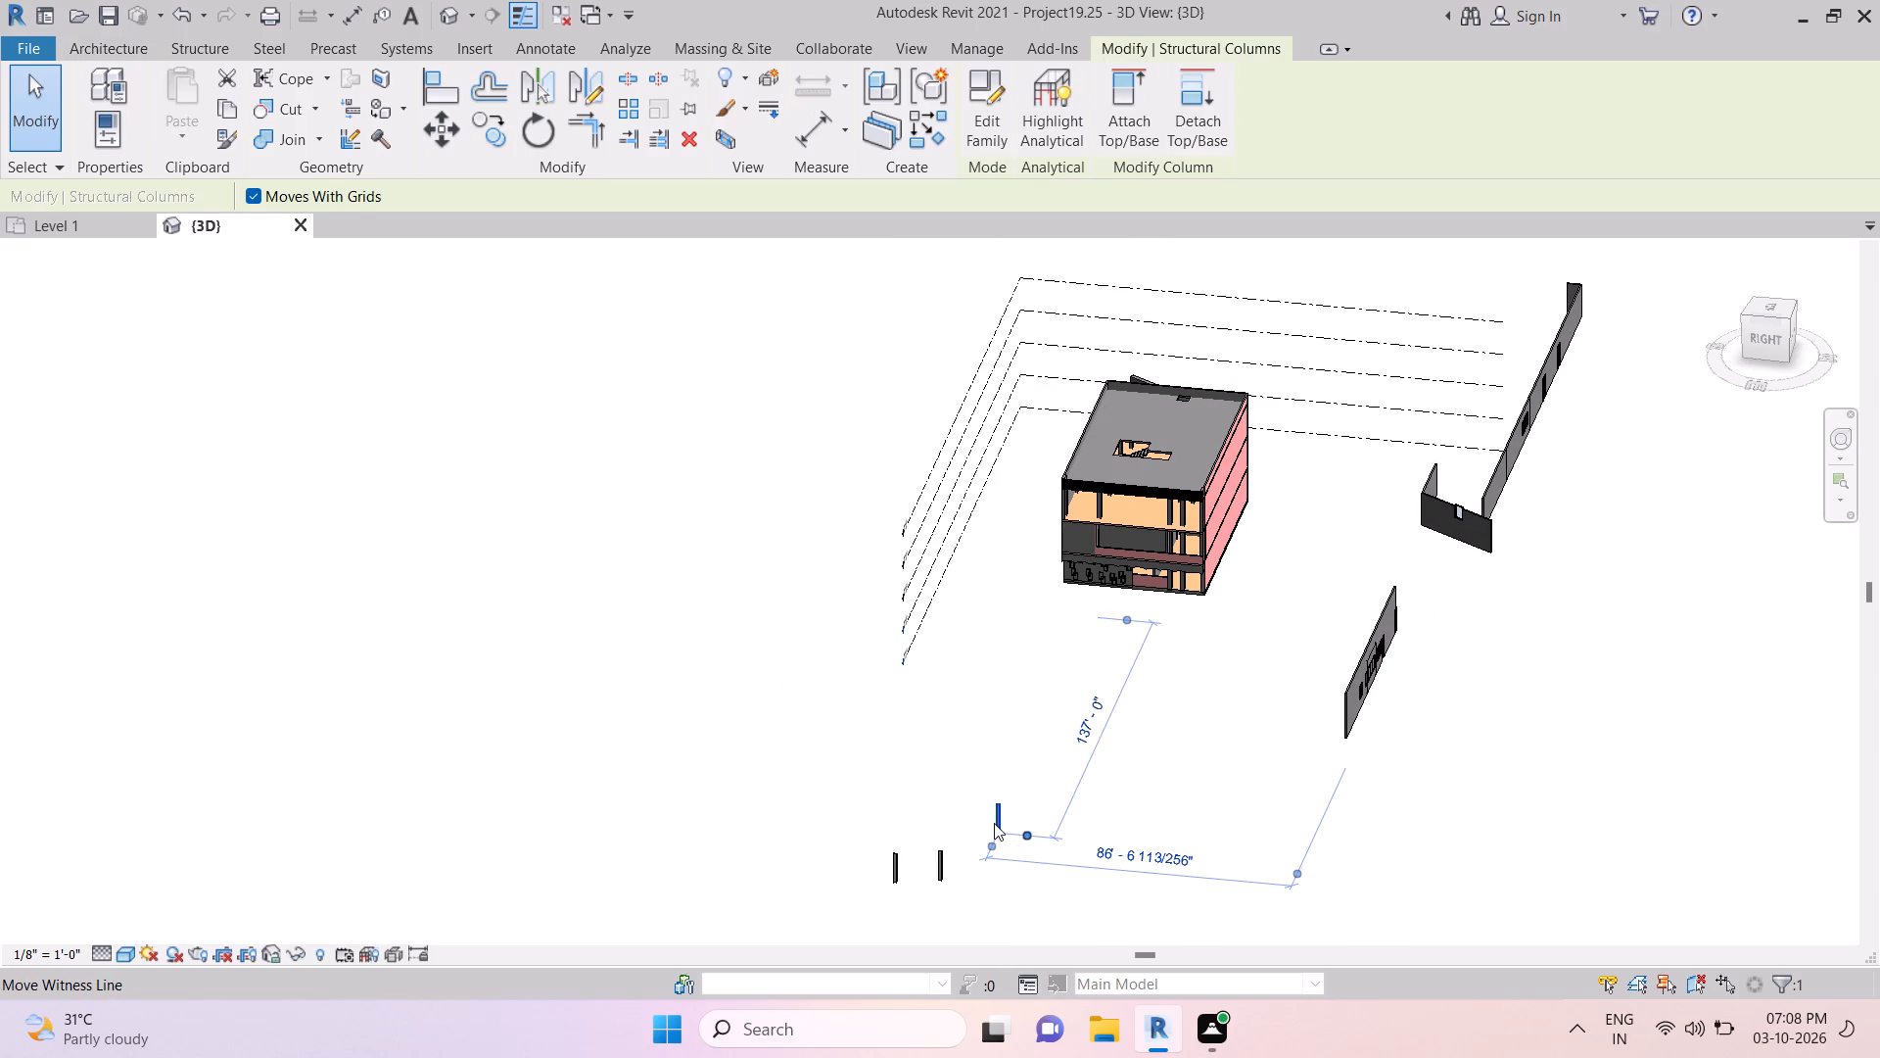
key("BackSpace")
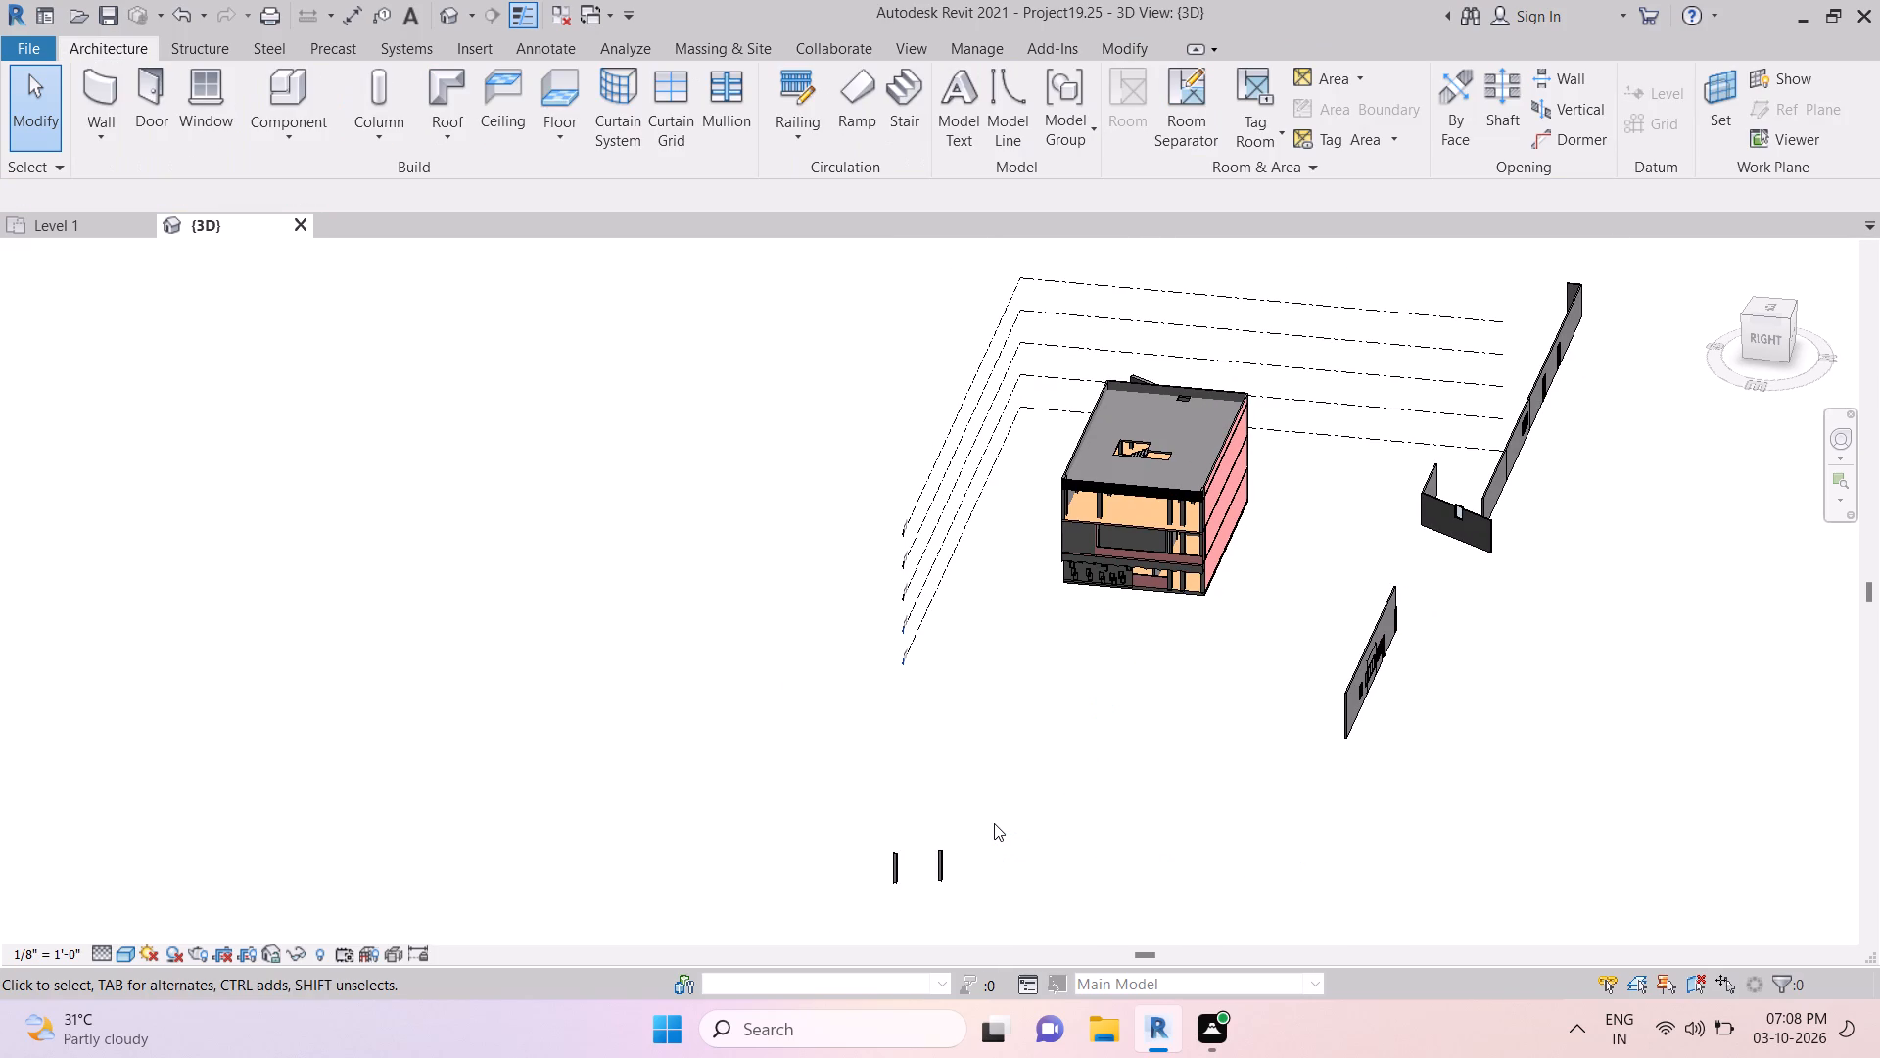
left_click(939, 863)
key("BackSpace")
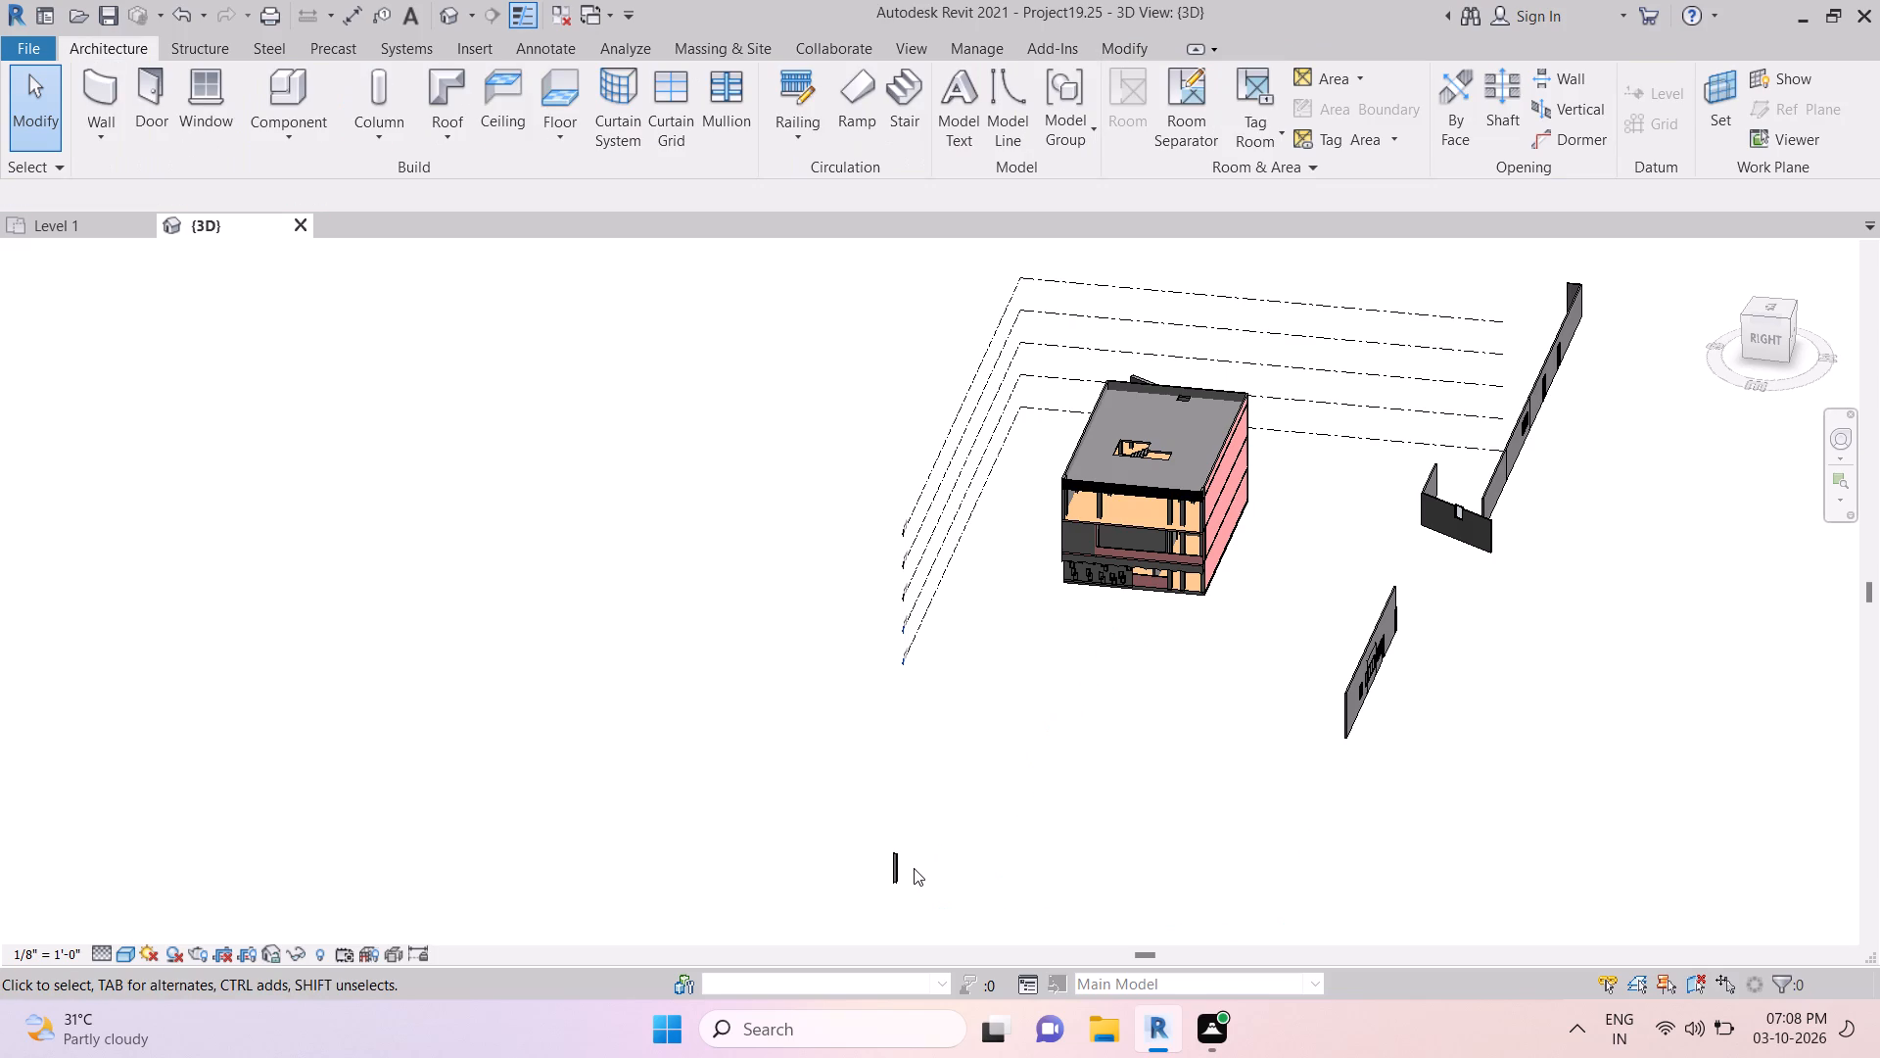
left_click(899, 875)
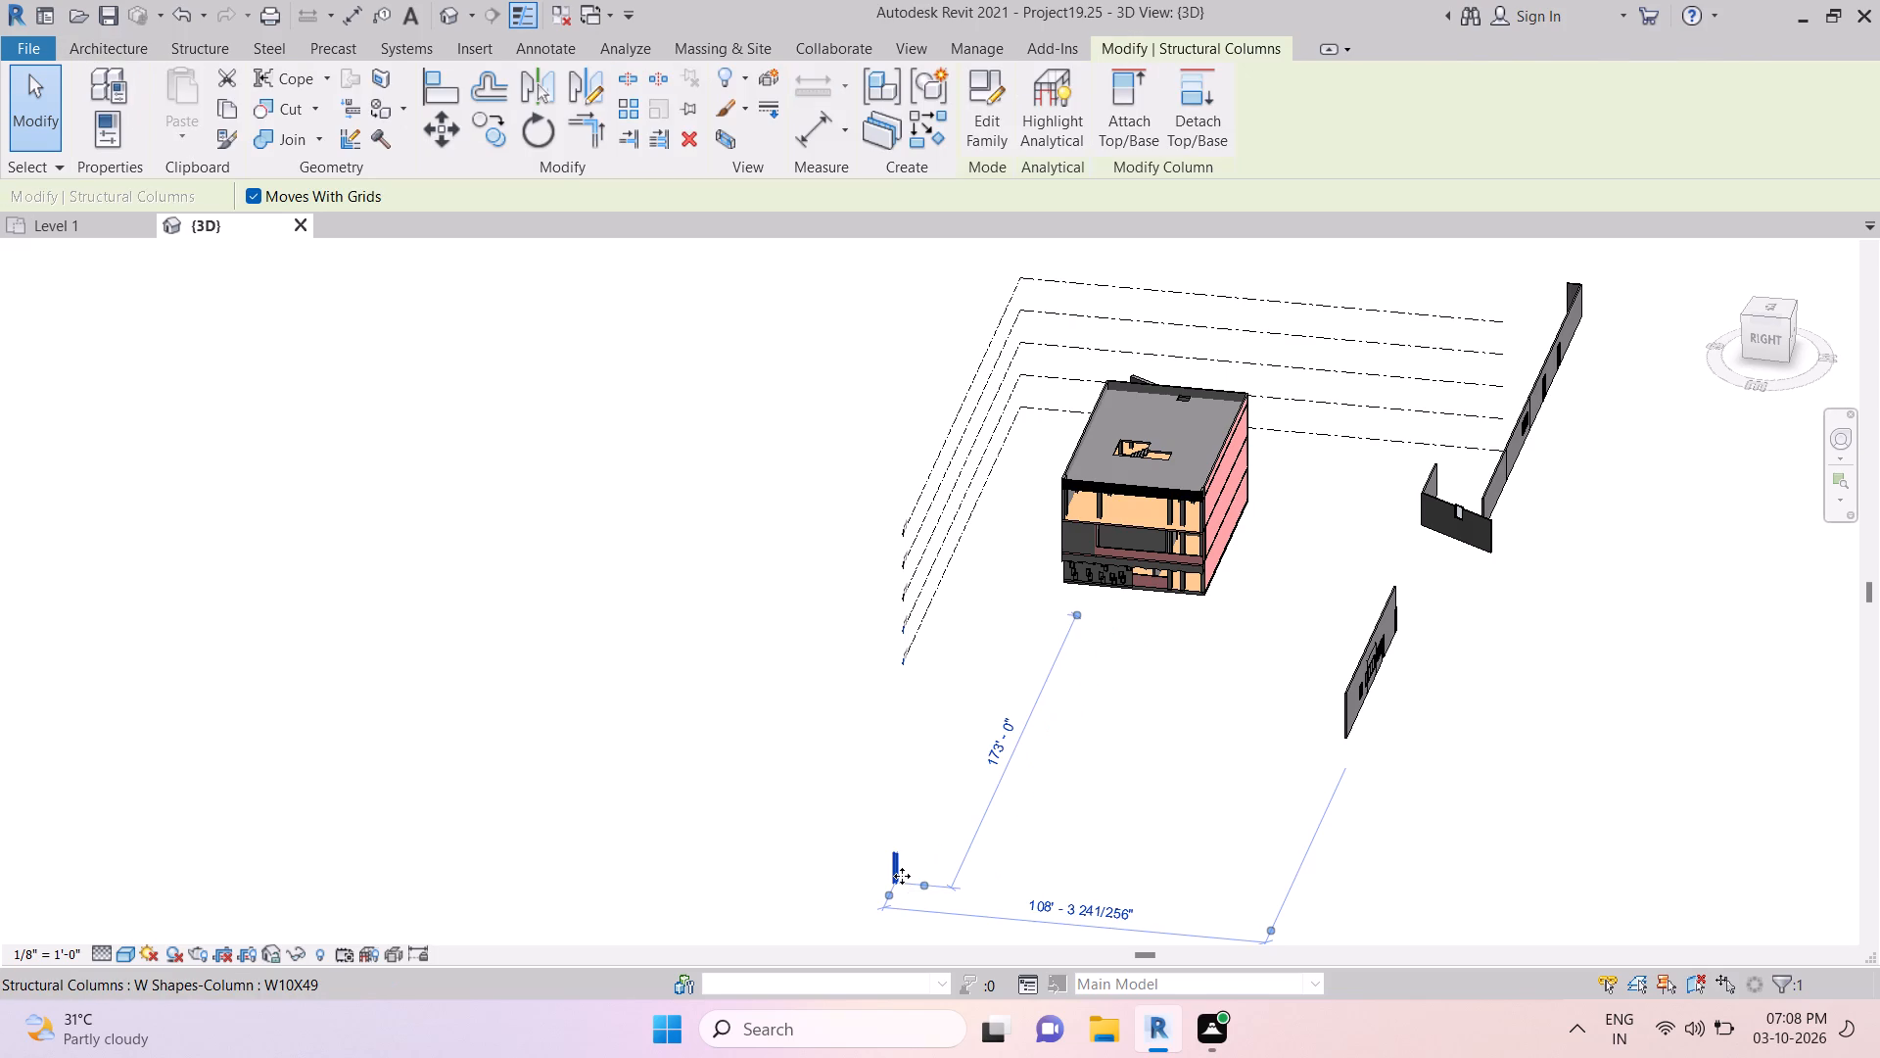
key("BackSpace")
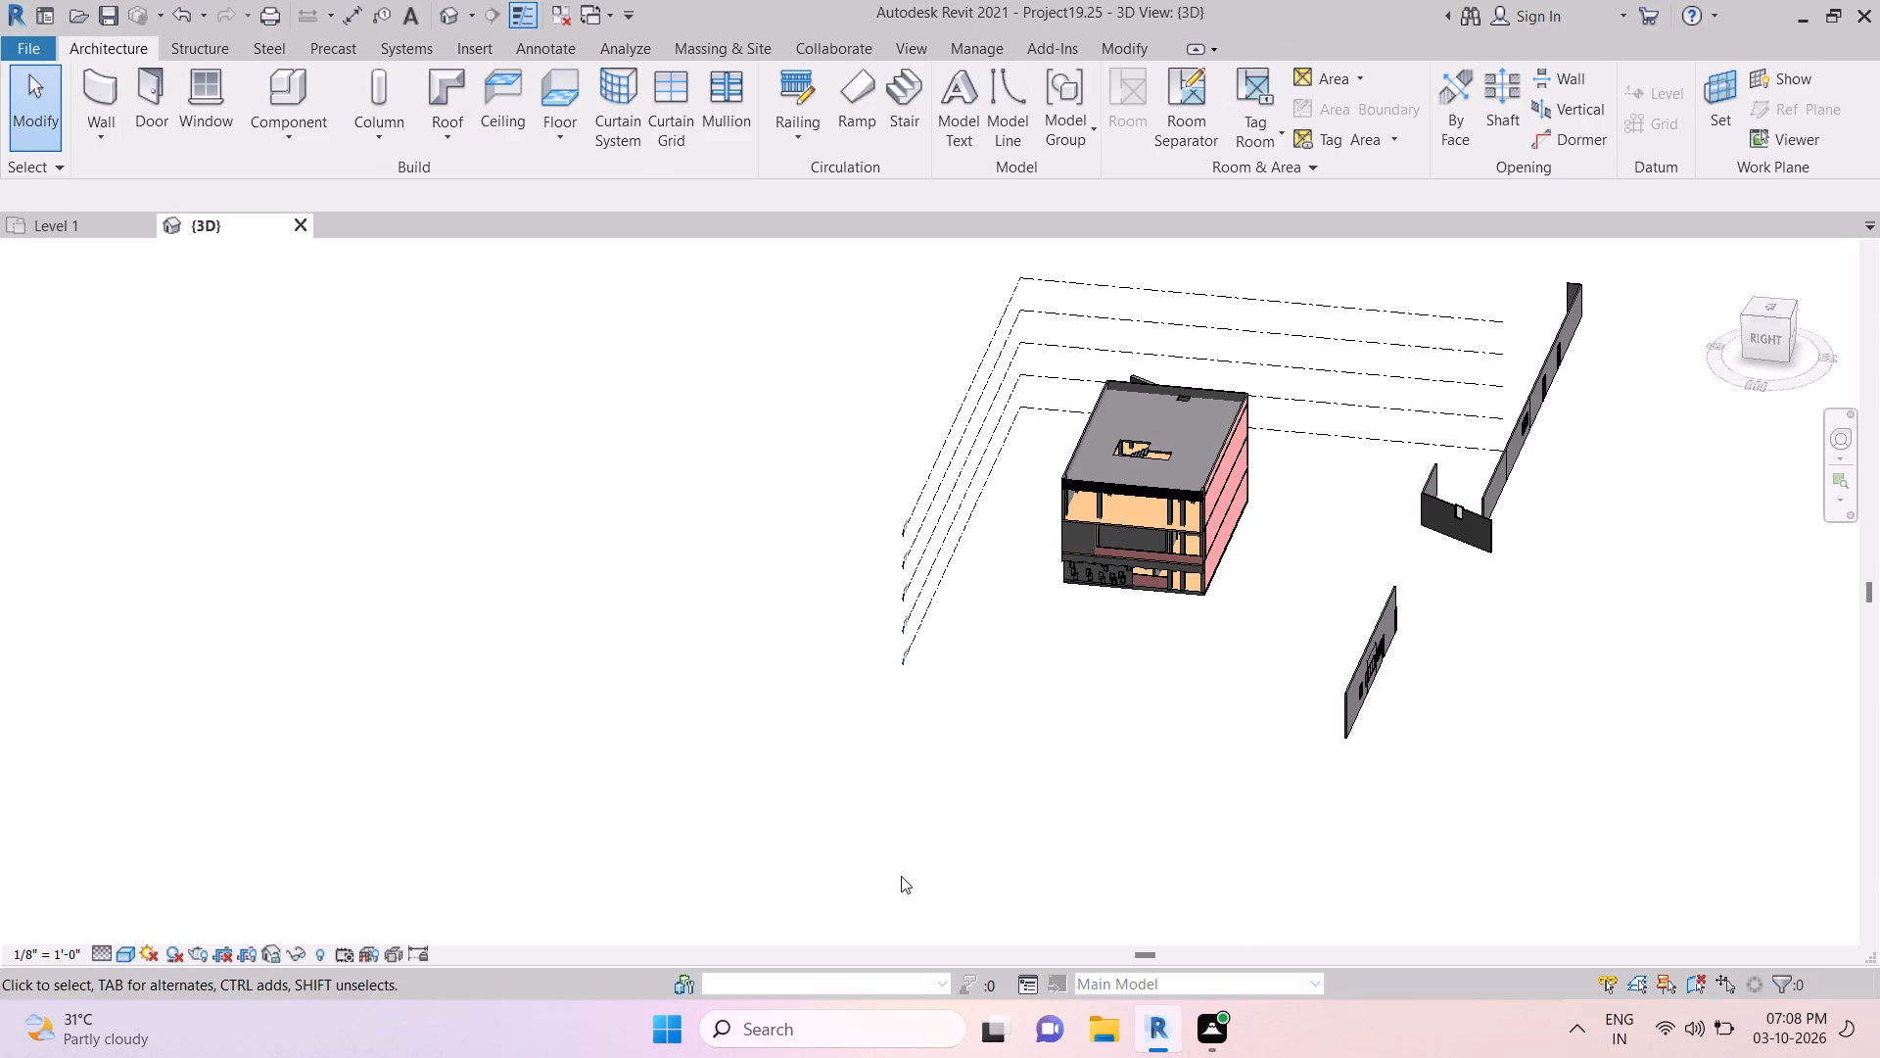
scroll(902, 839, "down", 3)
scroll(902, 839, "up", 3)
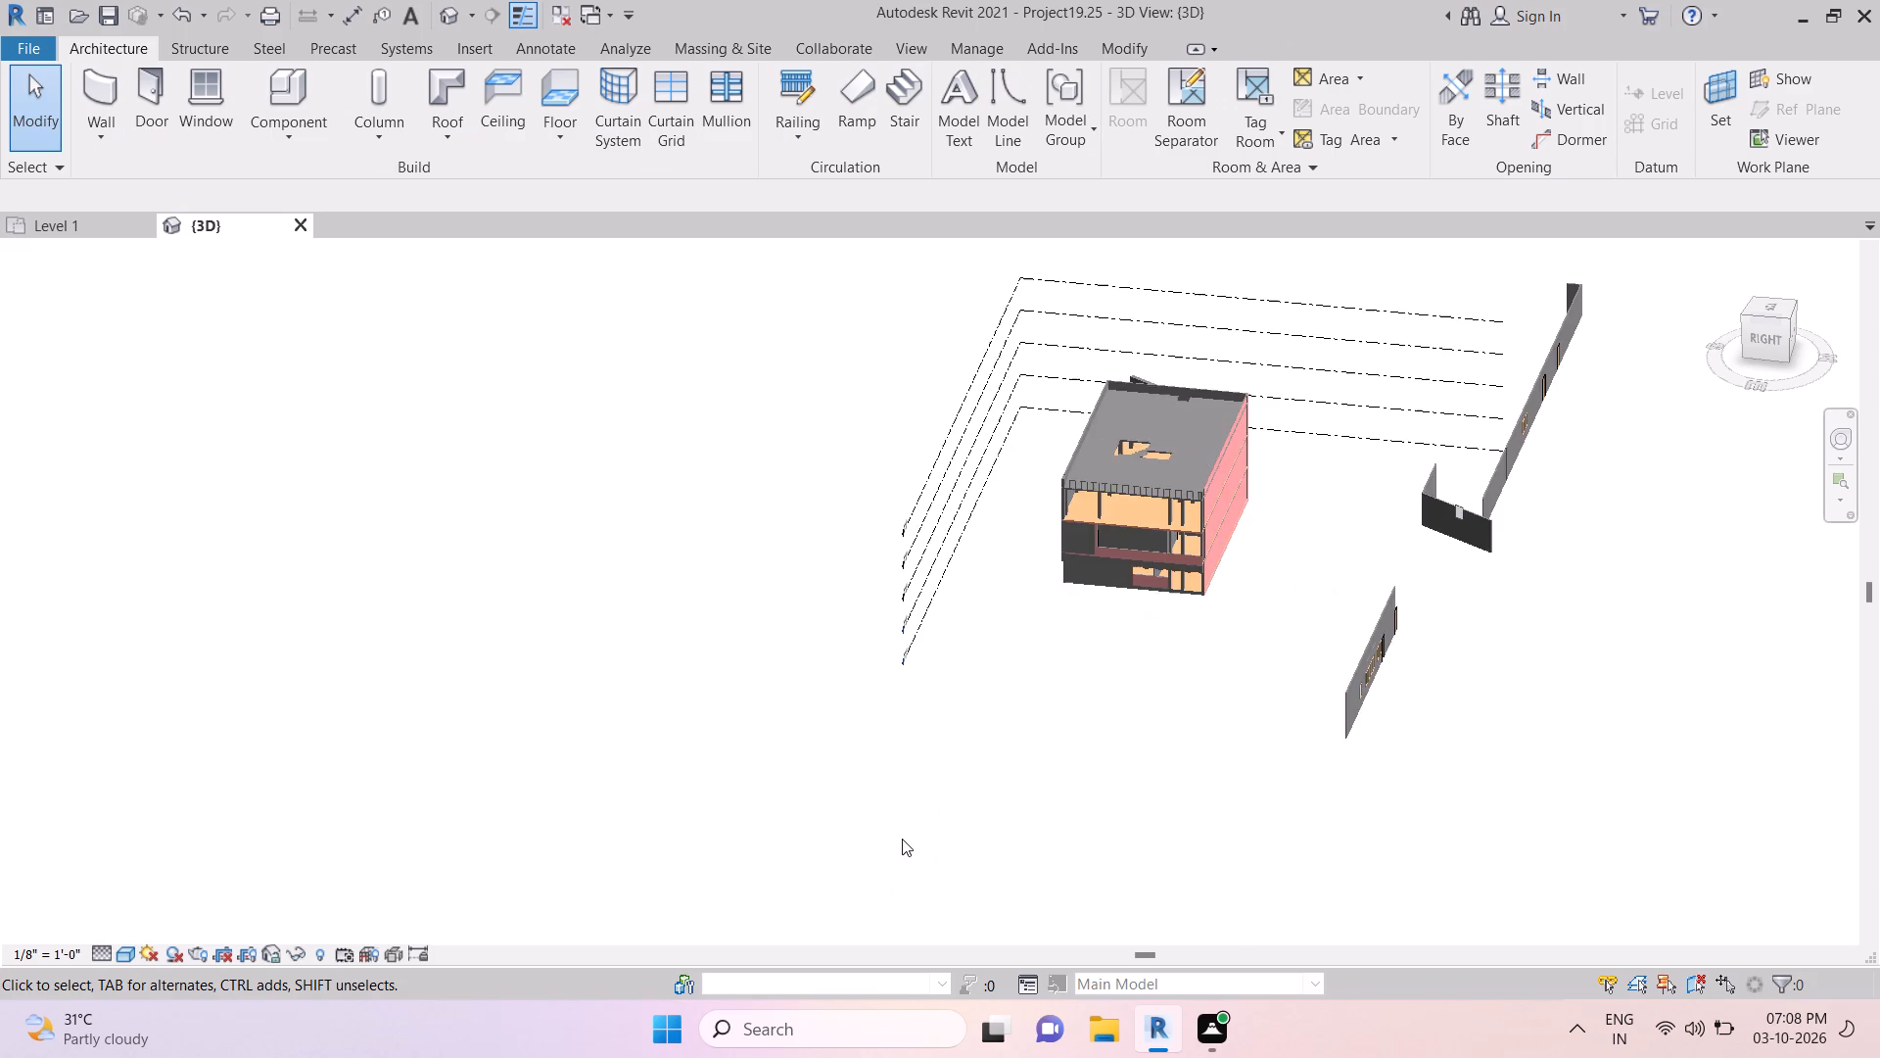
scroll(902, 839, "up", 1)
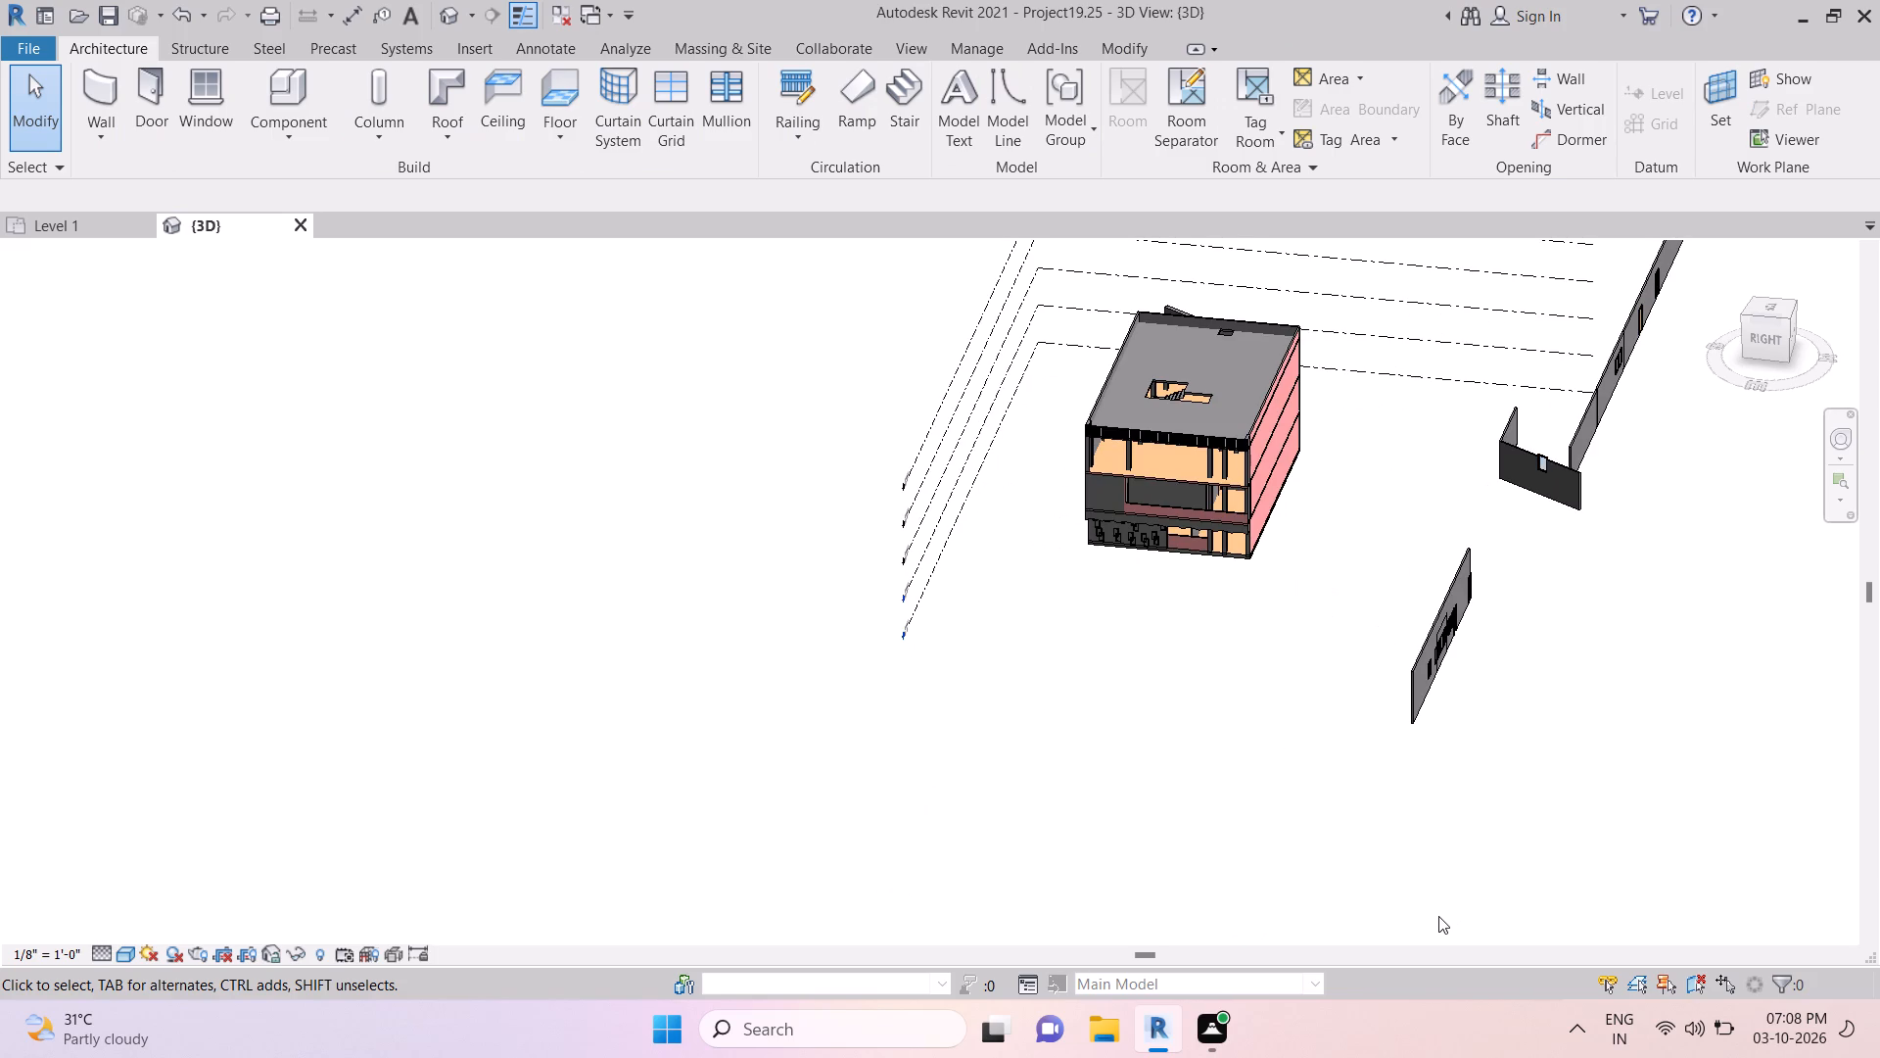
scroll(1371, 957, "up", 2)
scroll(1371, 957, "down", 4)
Examine the building and the separate walls around it in the 3D view.
scroll(1371, 957, "down", 1)
scroll(1226, 697, "down", 3)
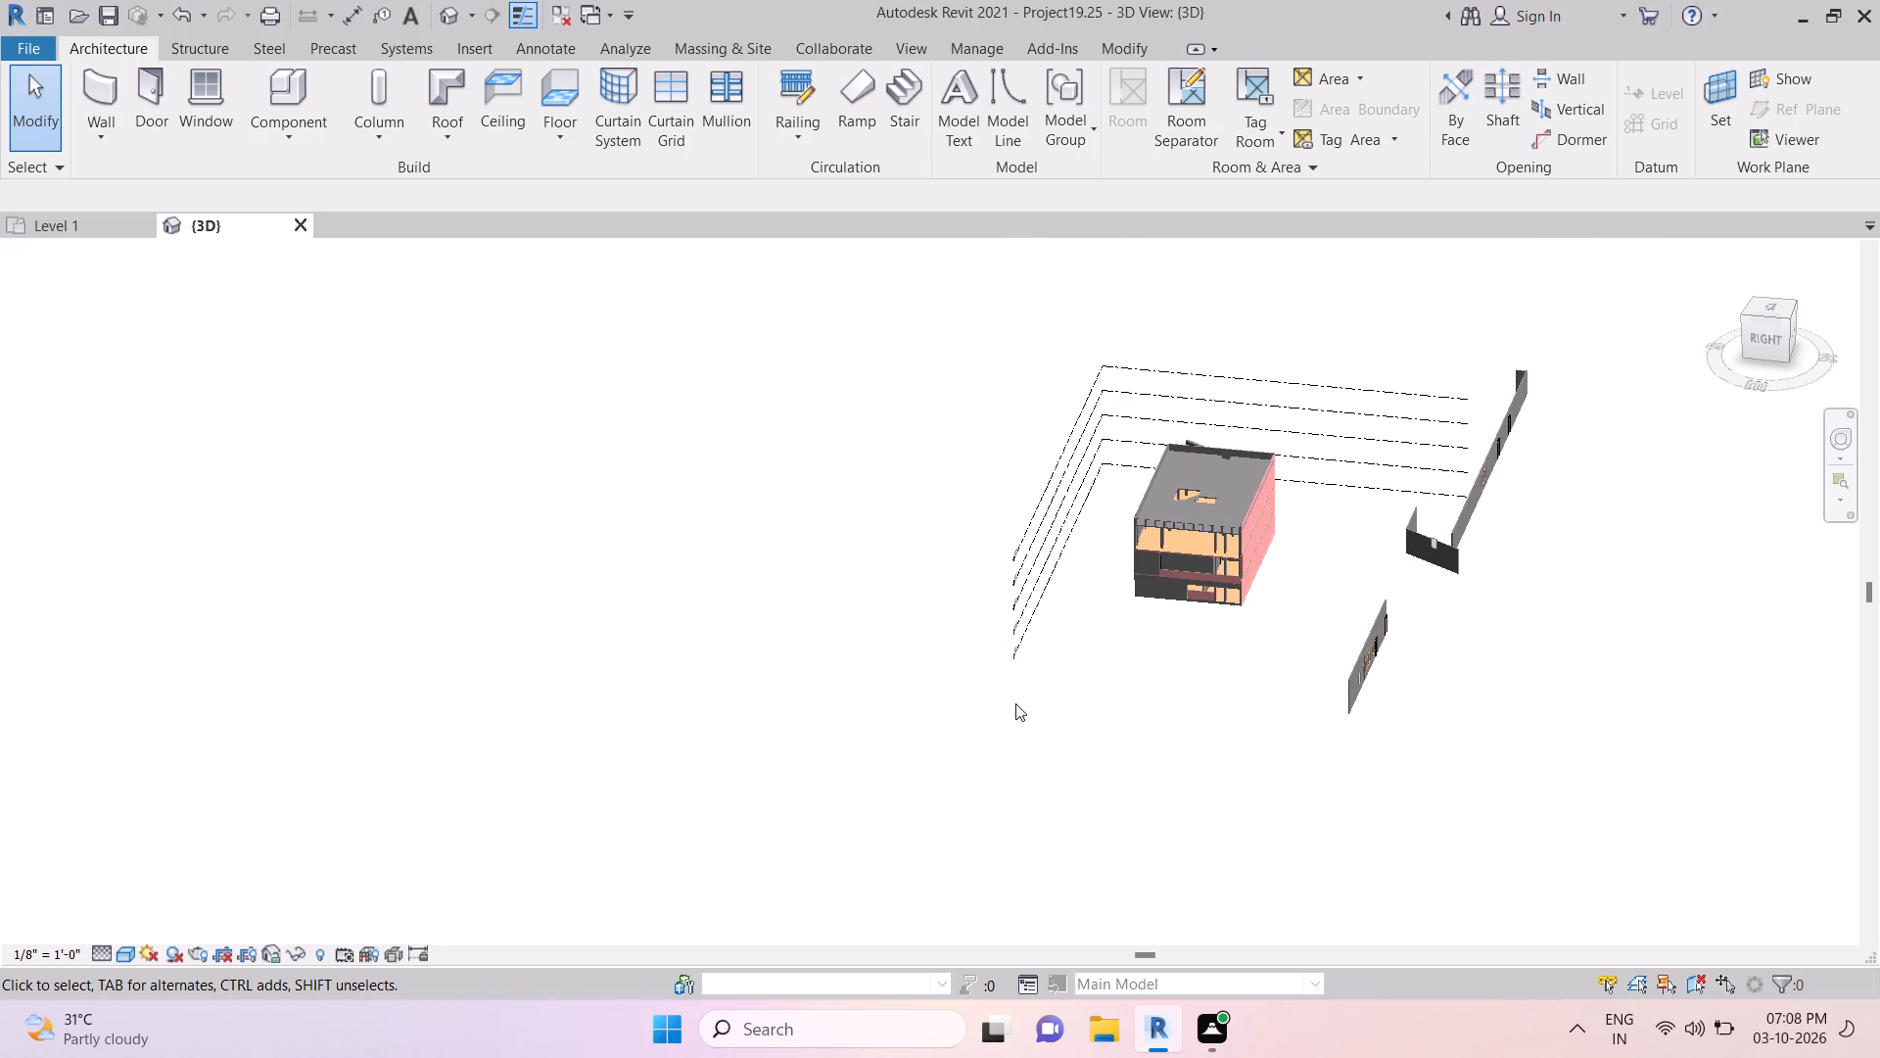
scroll(1224, 693, "down", 1)
scroll(1227, 693, "up", 2)
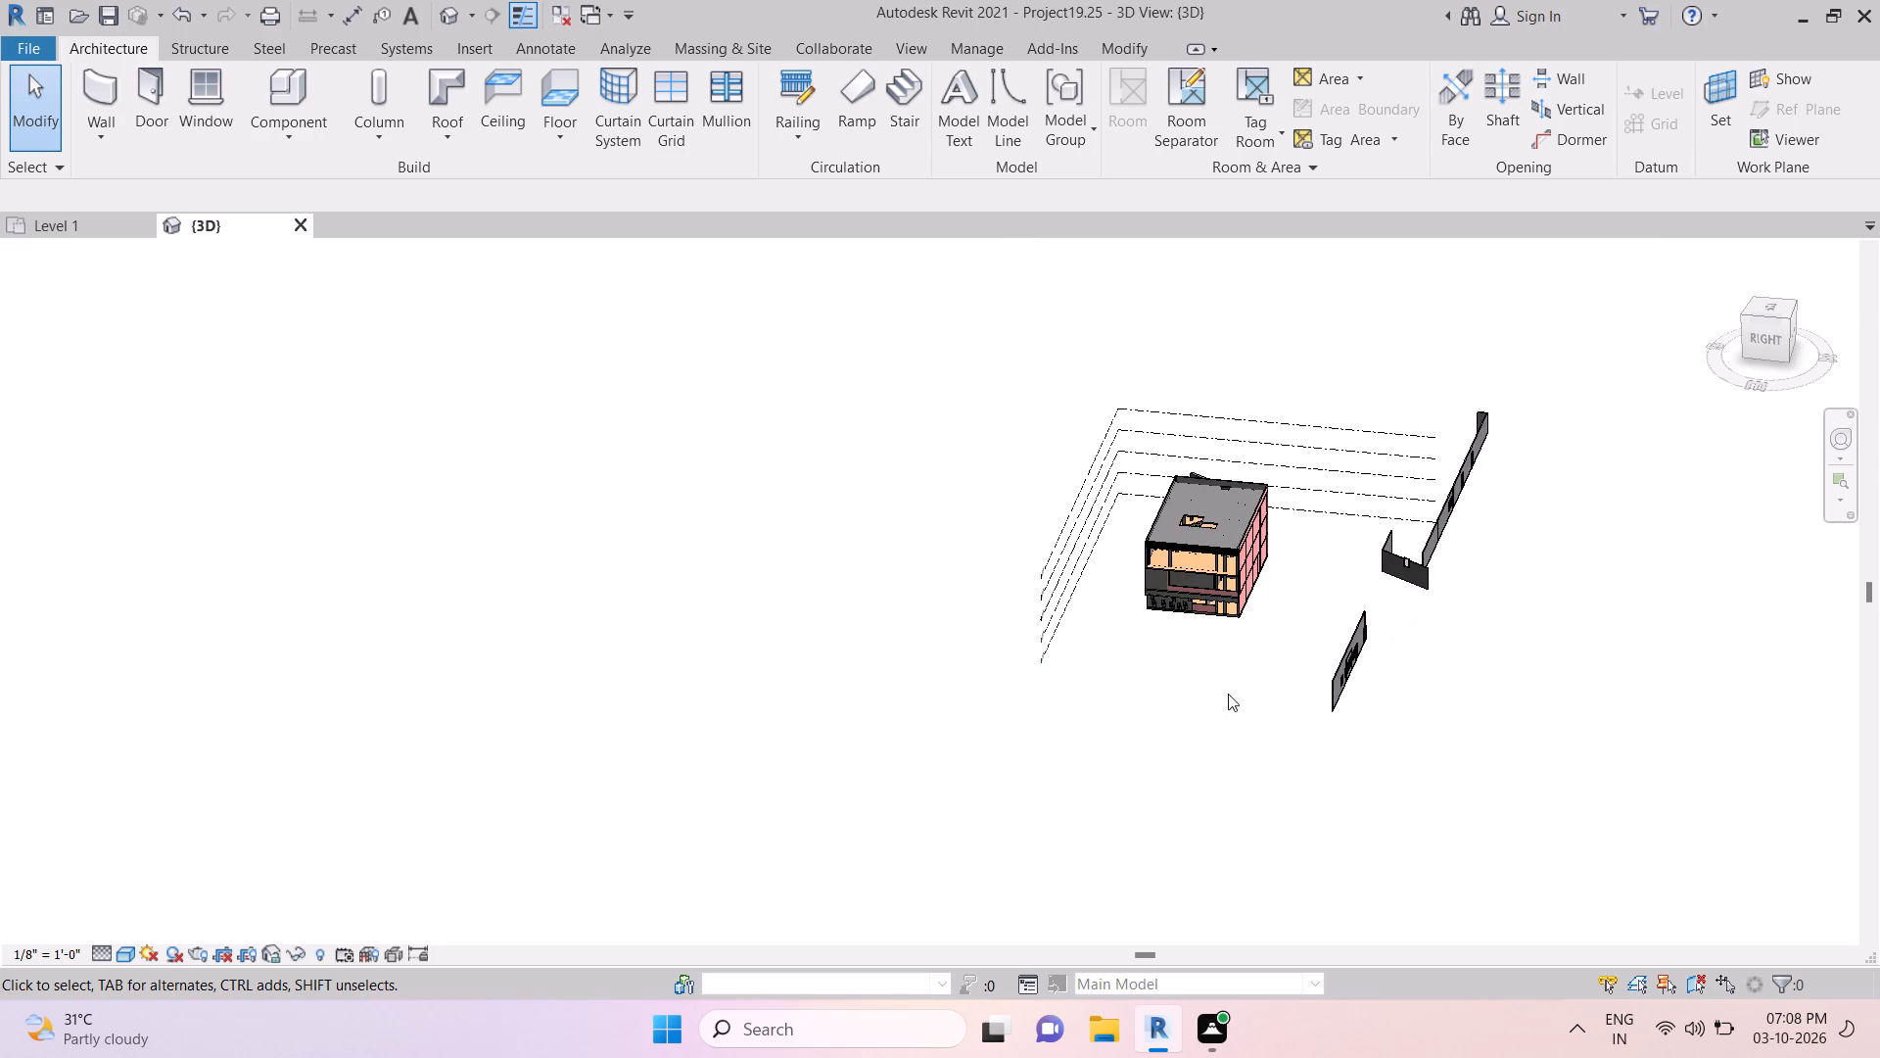
scroll(1228, 694, "up", 7)
scroll(1228, 645, "down", 2)
scroll(1228, 645, "up", 2)
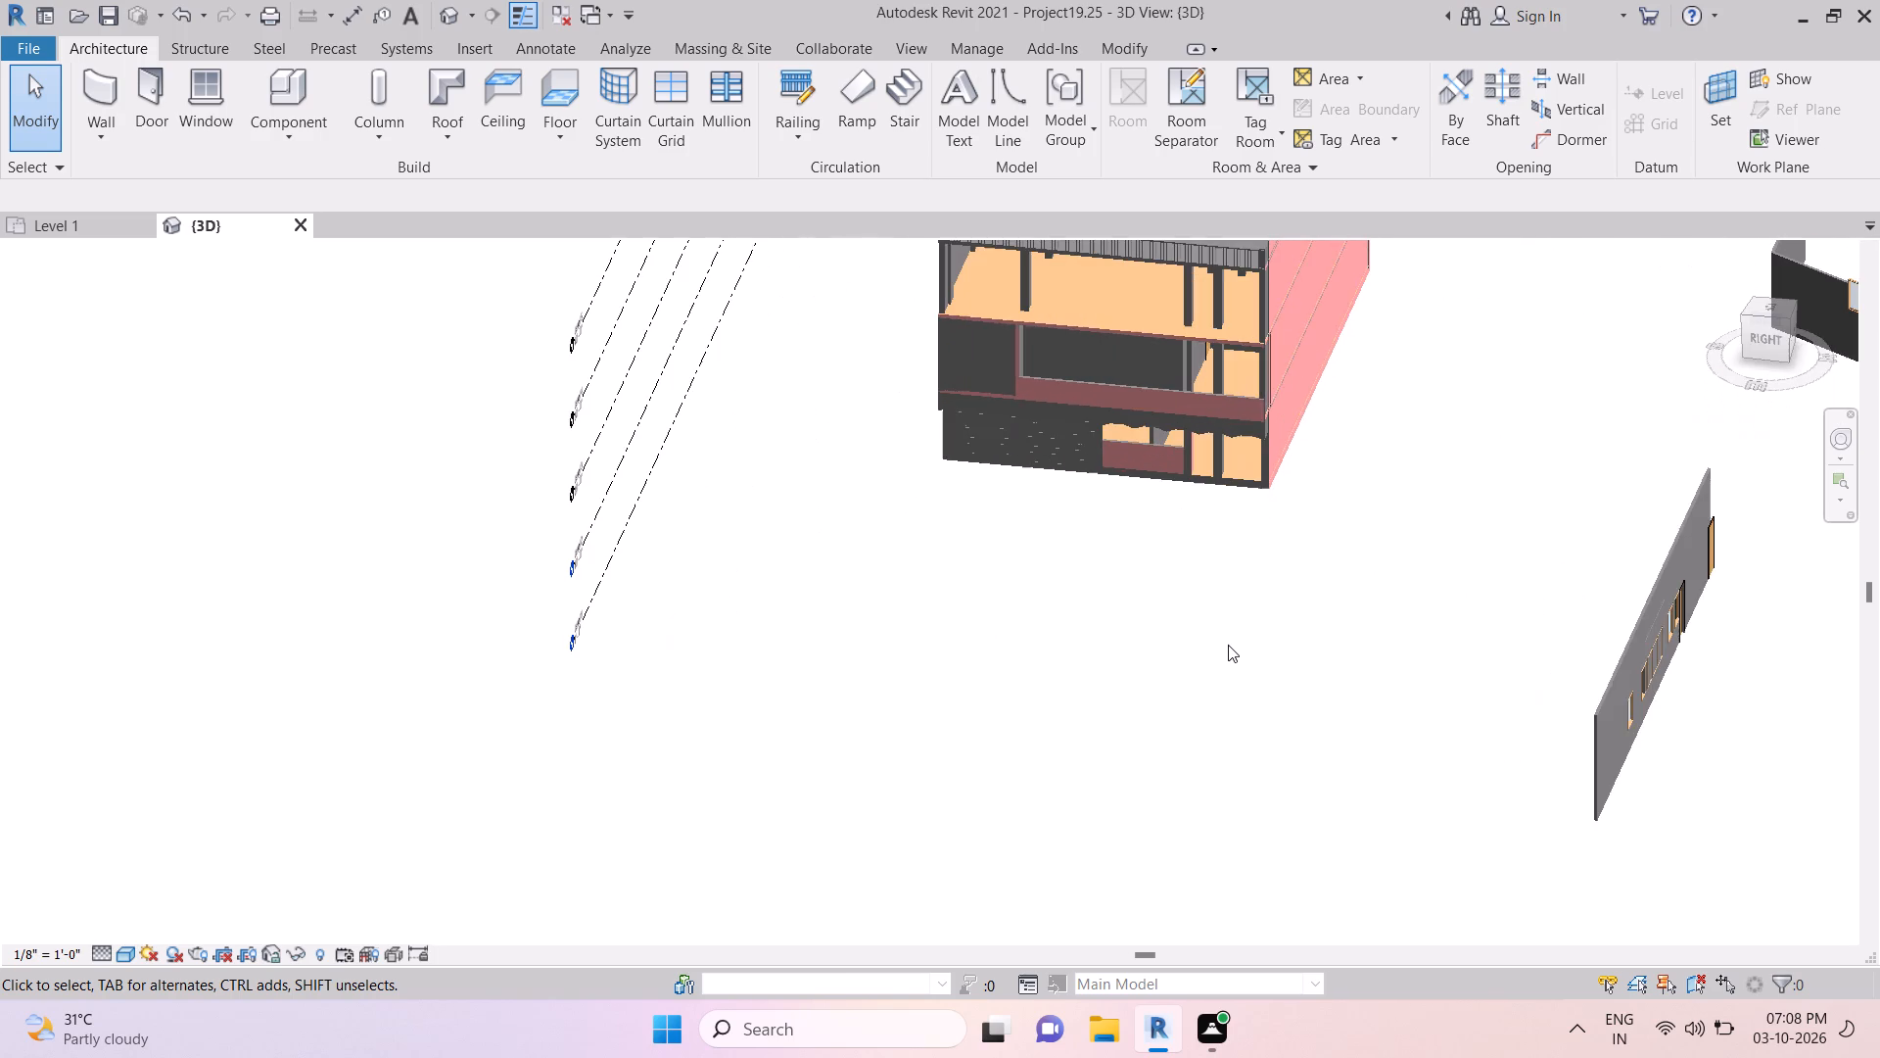
scroll(1228, 645, "up", 3)
scroll(1227, 646, "down", 4)
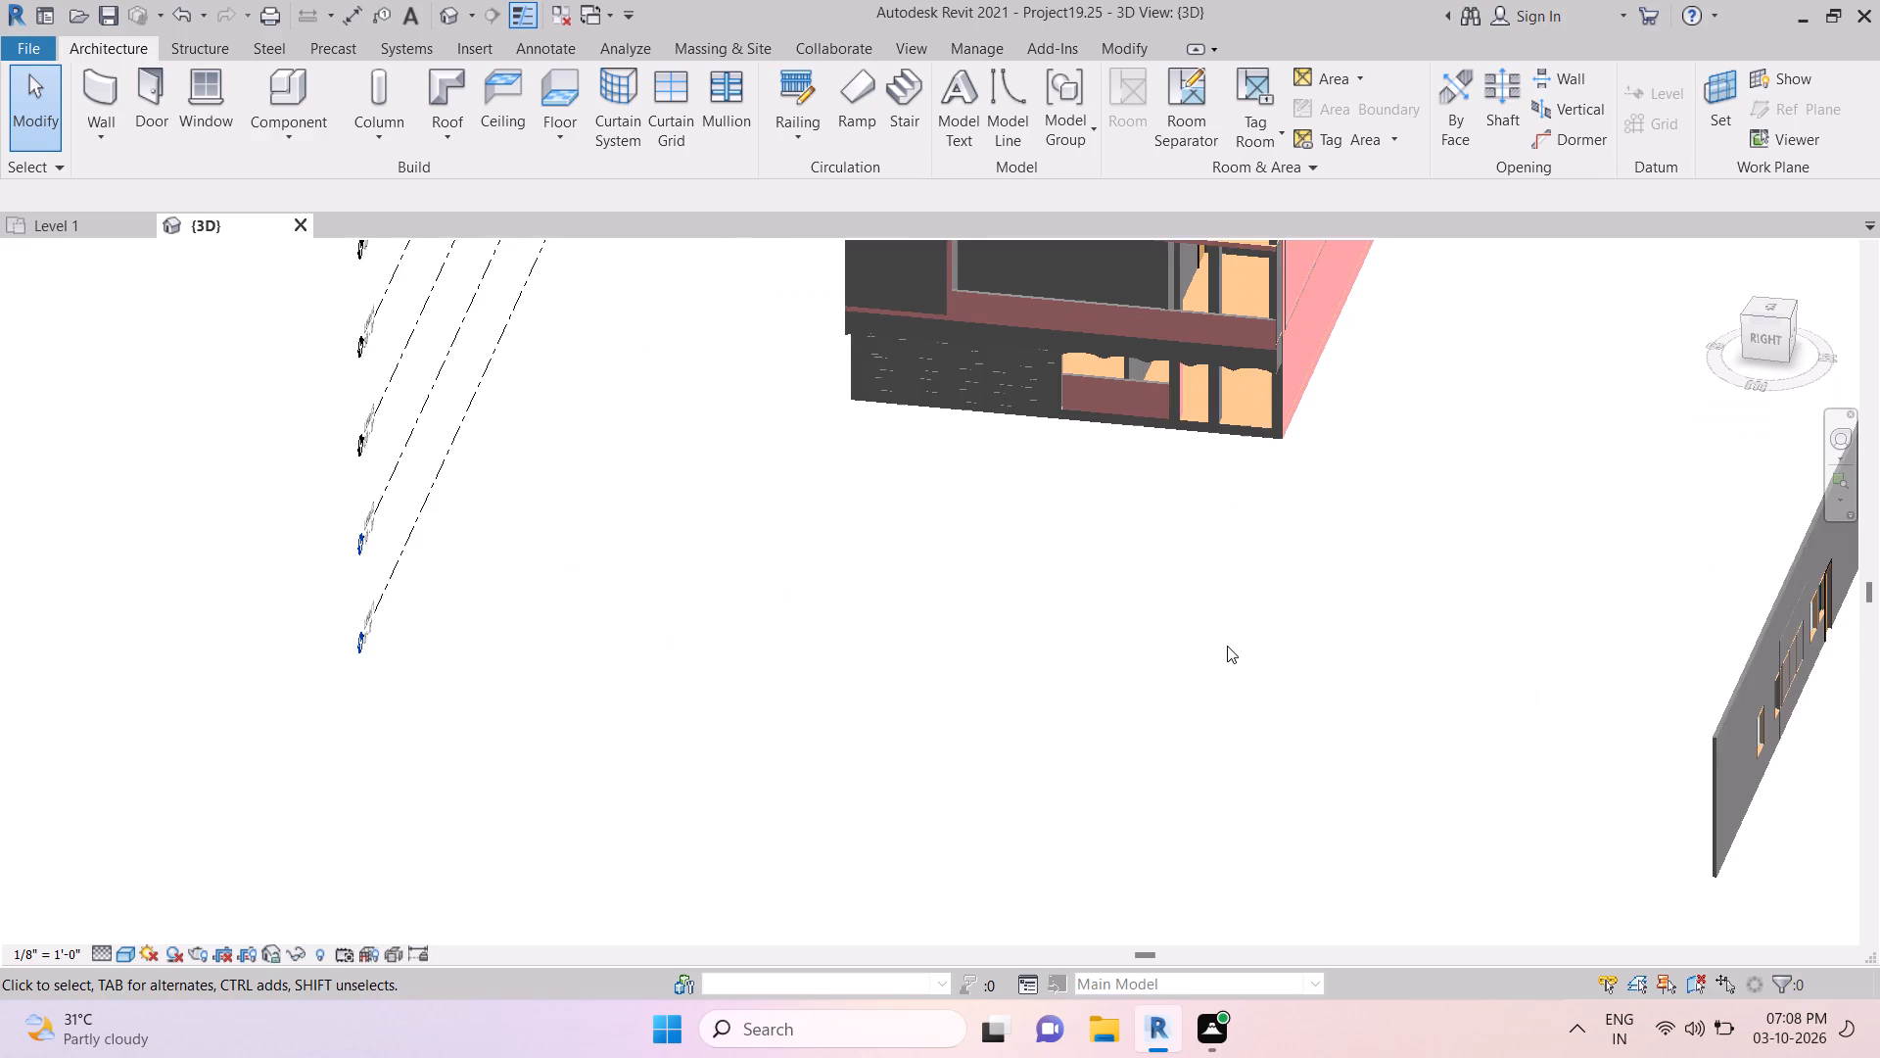
scroll(1227, 646, "down", 3)
scroll(1227, 646, "up", 4)
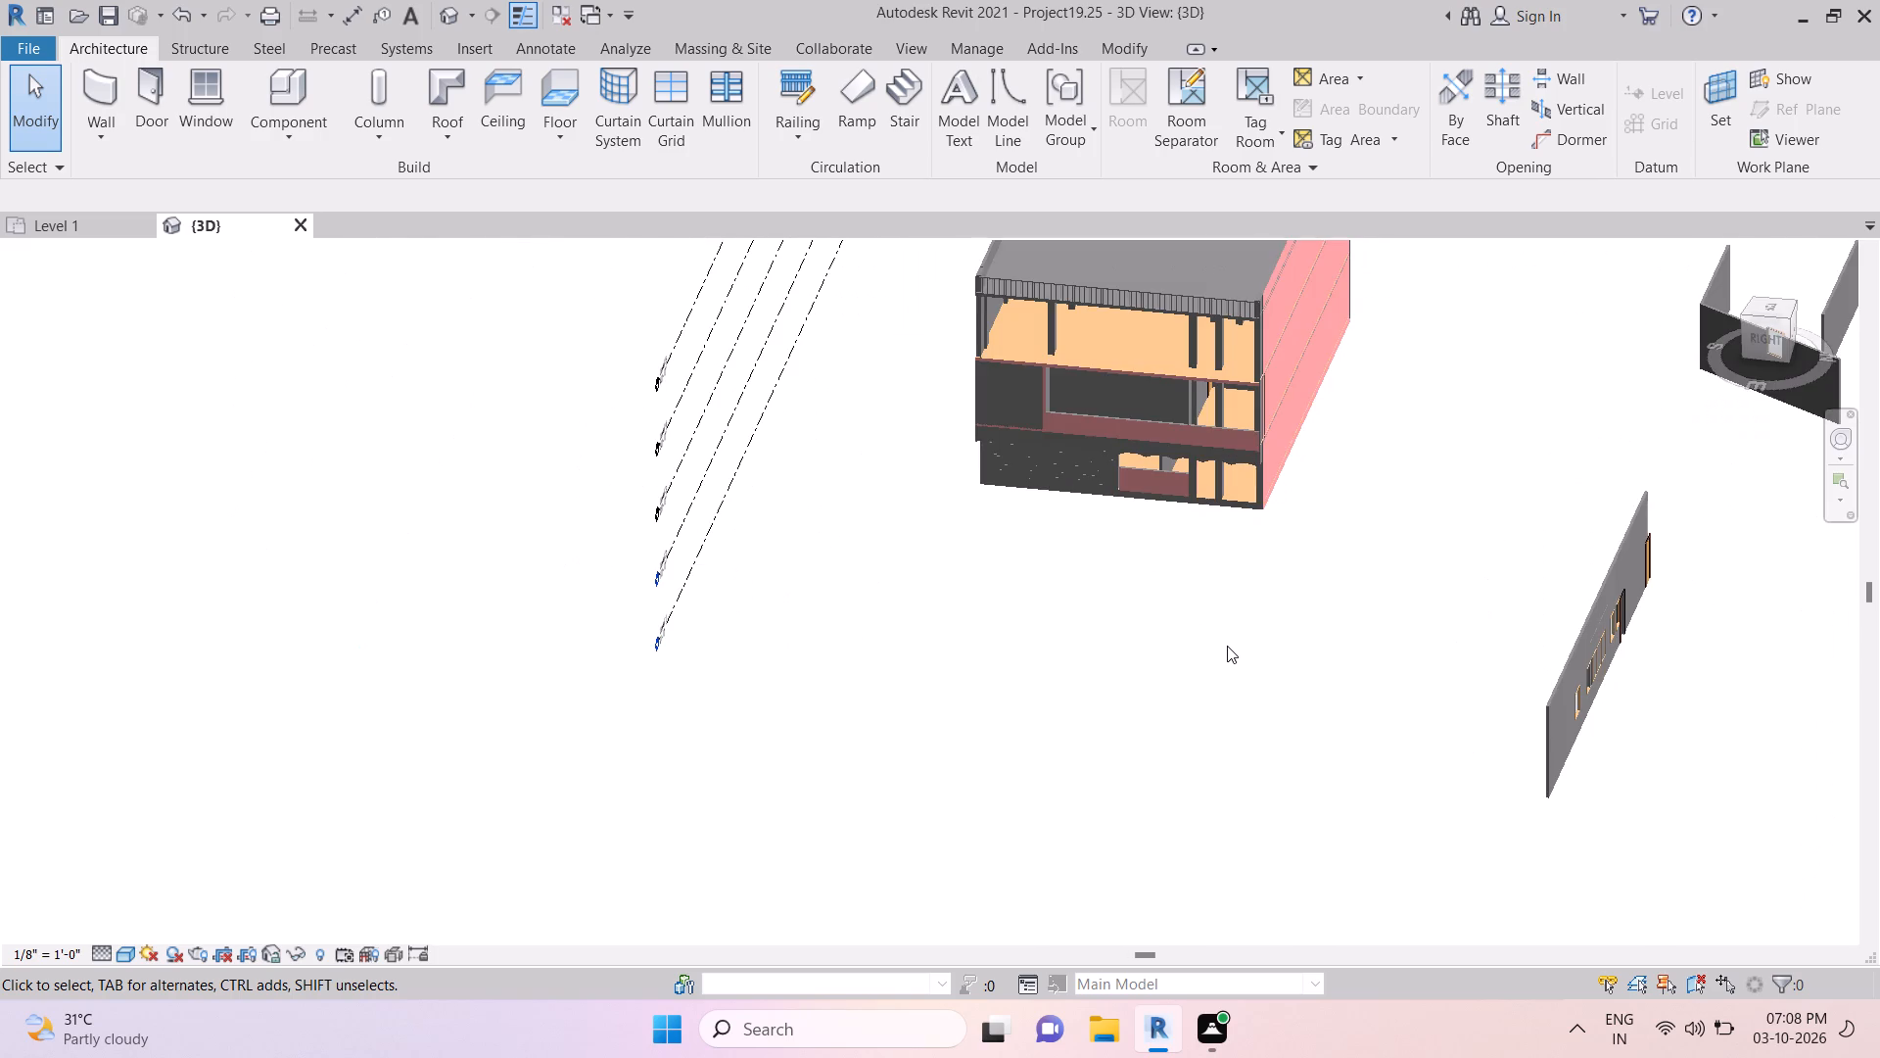
scroll(1227, 646, "up", 3)
scroll(1227, 646, "down", 9)
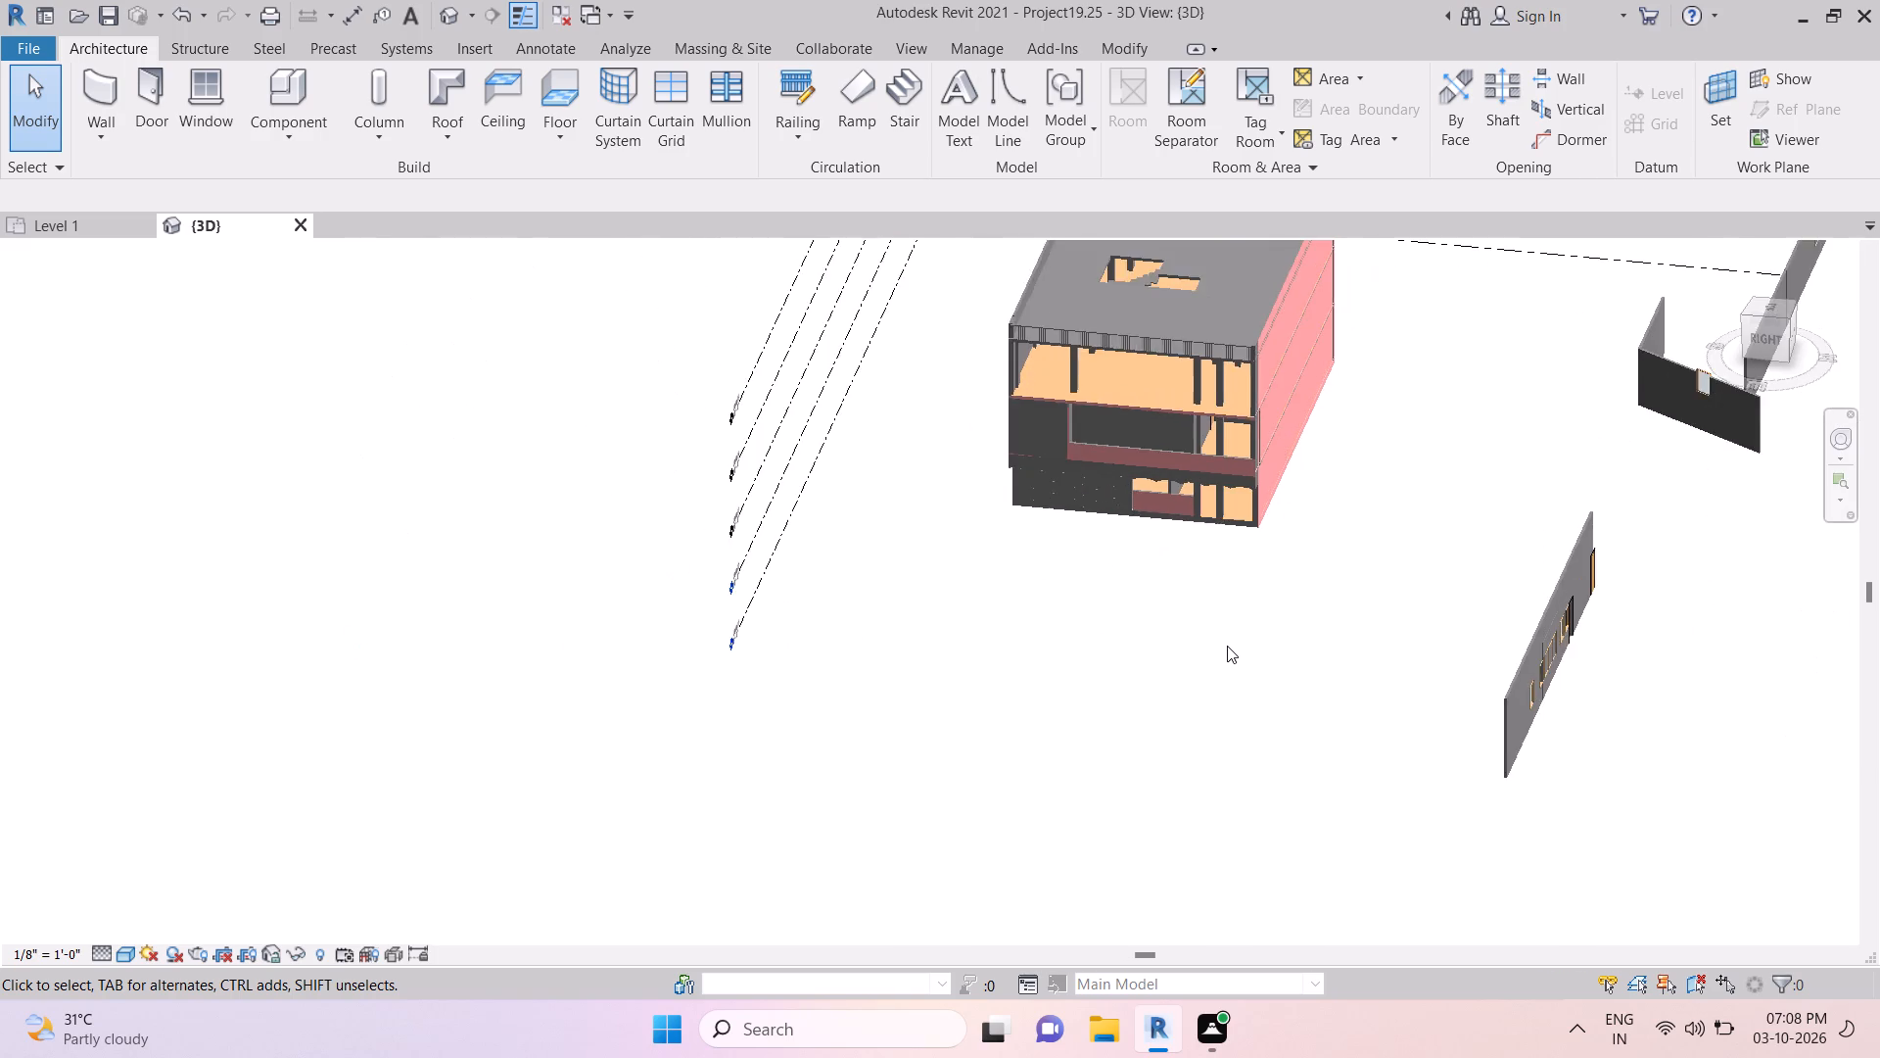
scroll(1227, 646, "down", 3)
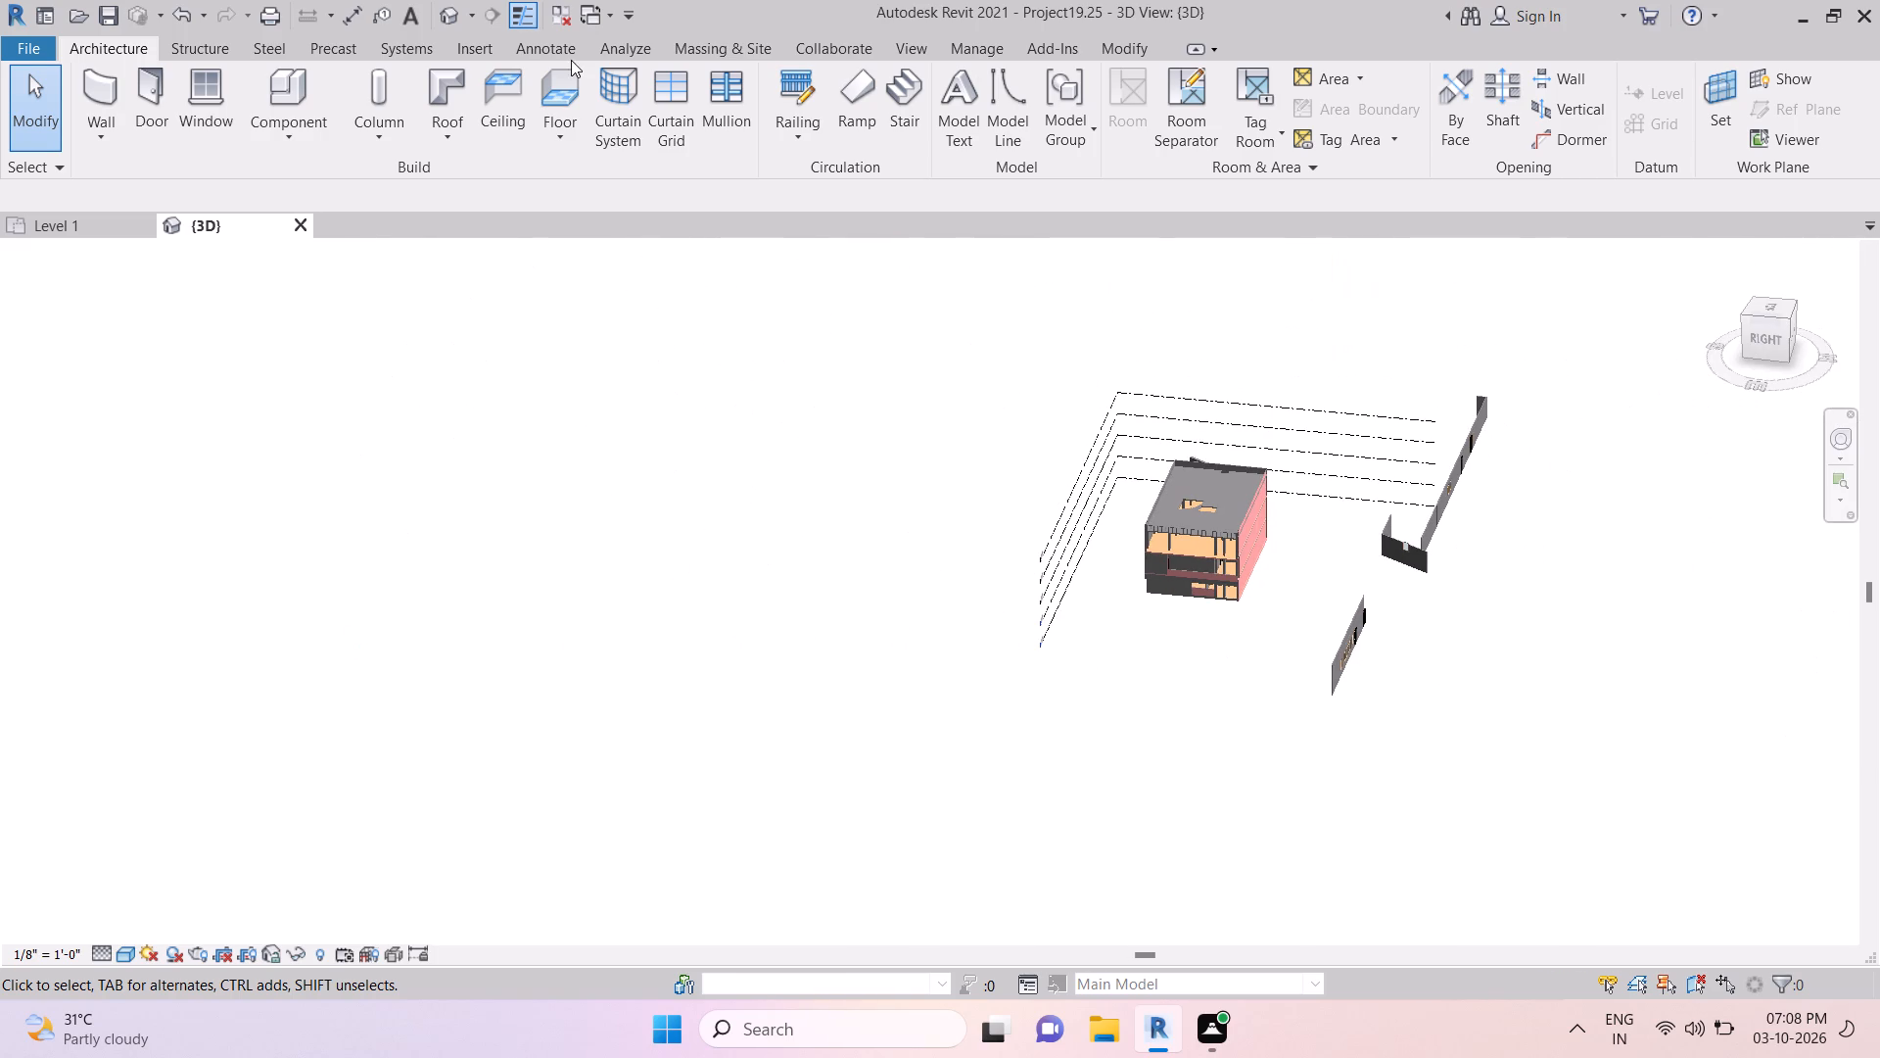
left_click(208, 228)
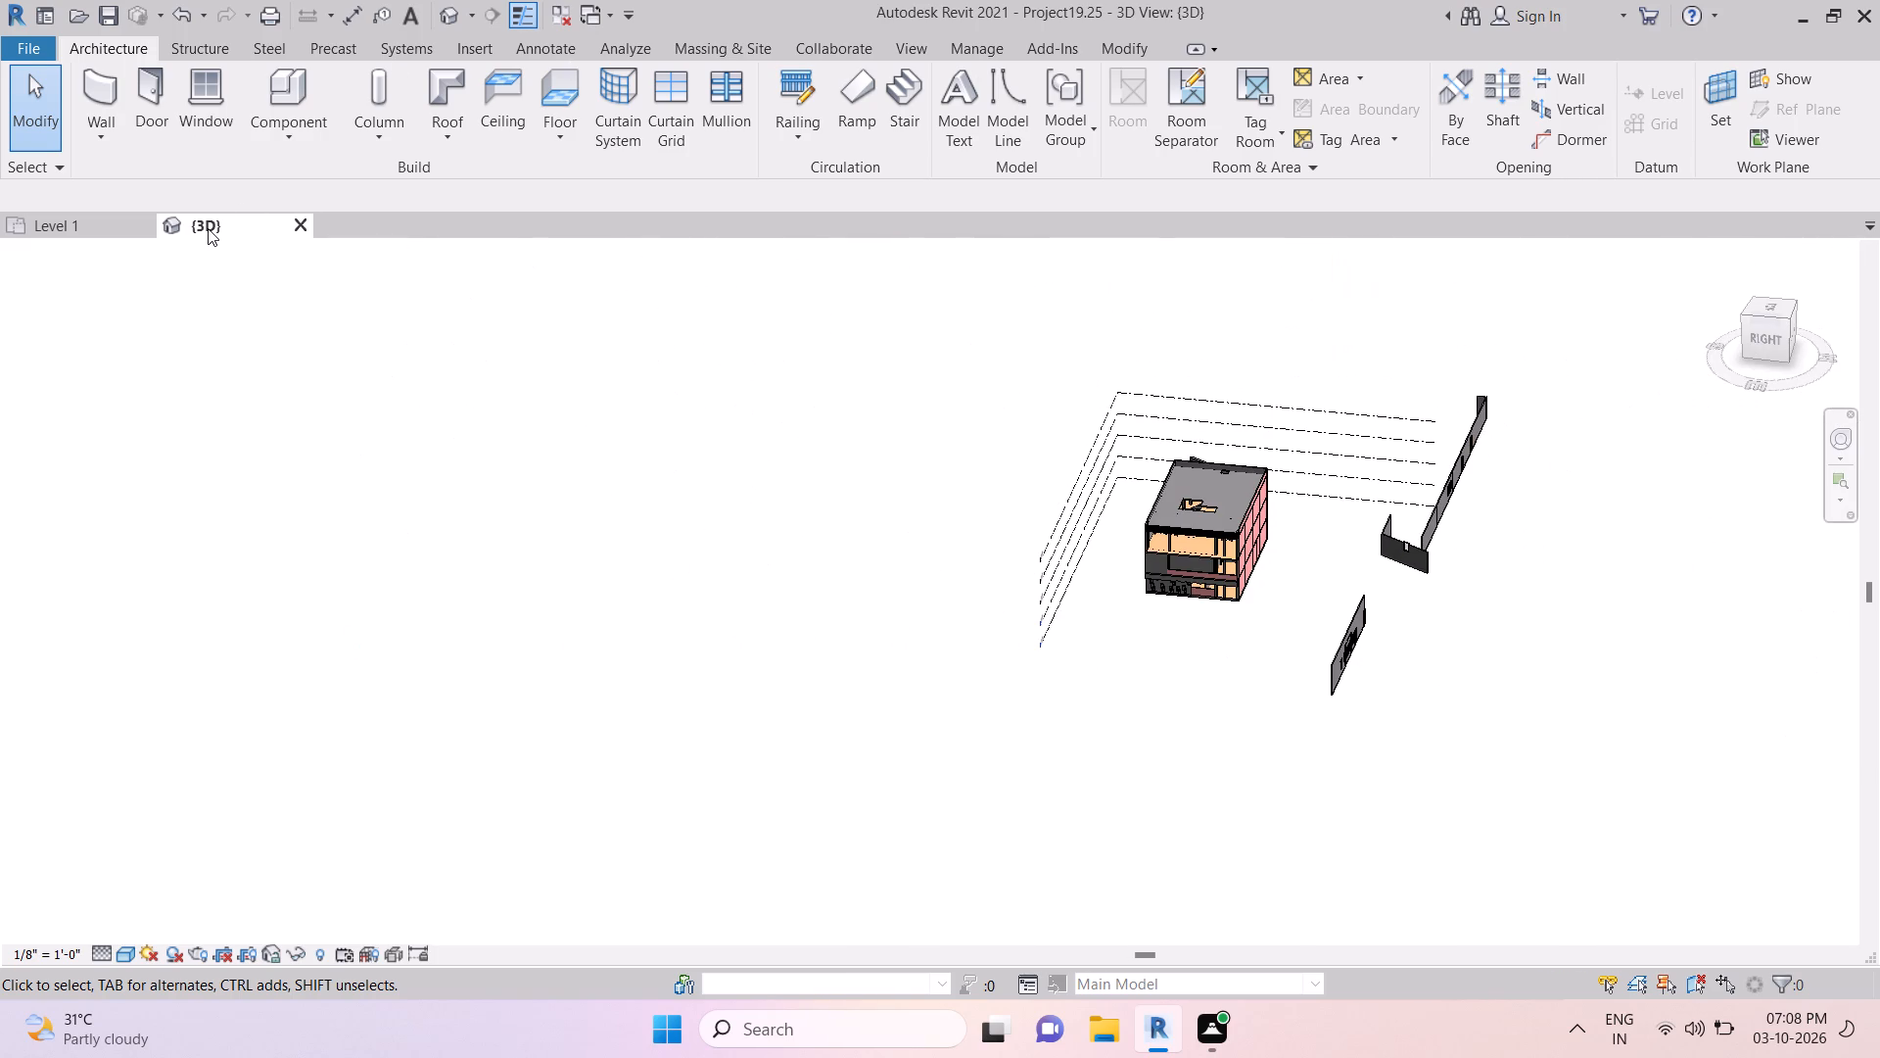
Delete the slanted wall and the short straight wall joined to its lower end, north of the building in the Level 1 floor plan.
left_click(44, 230)
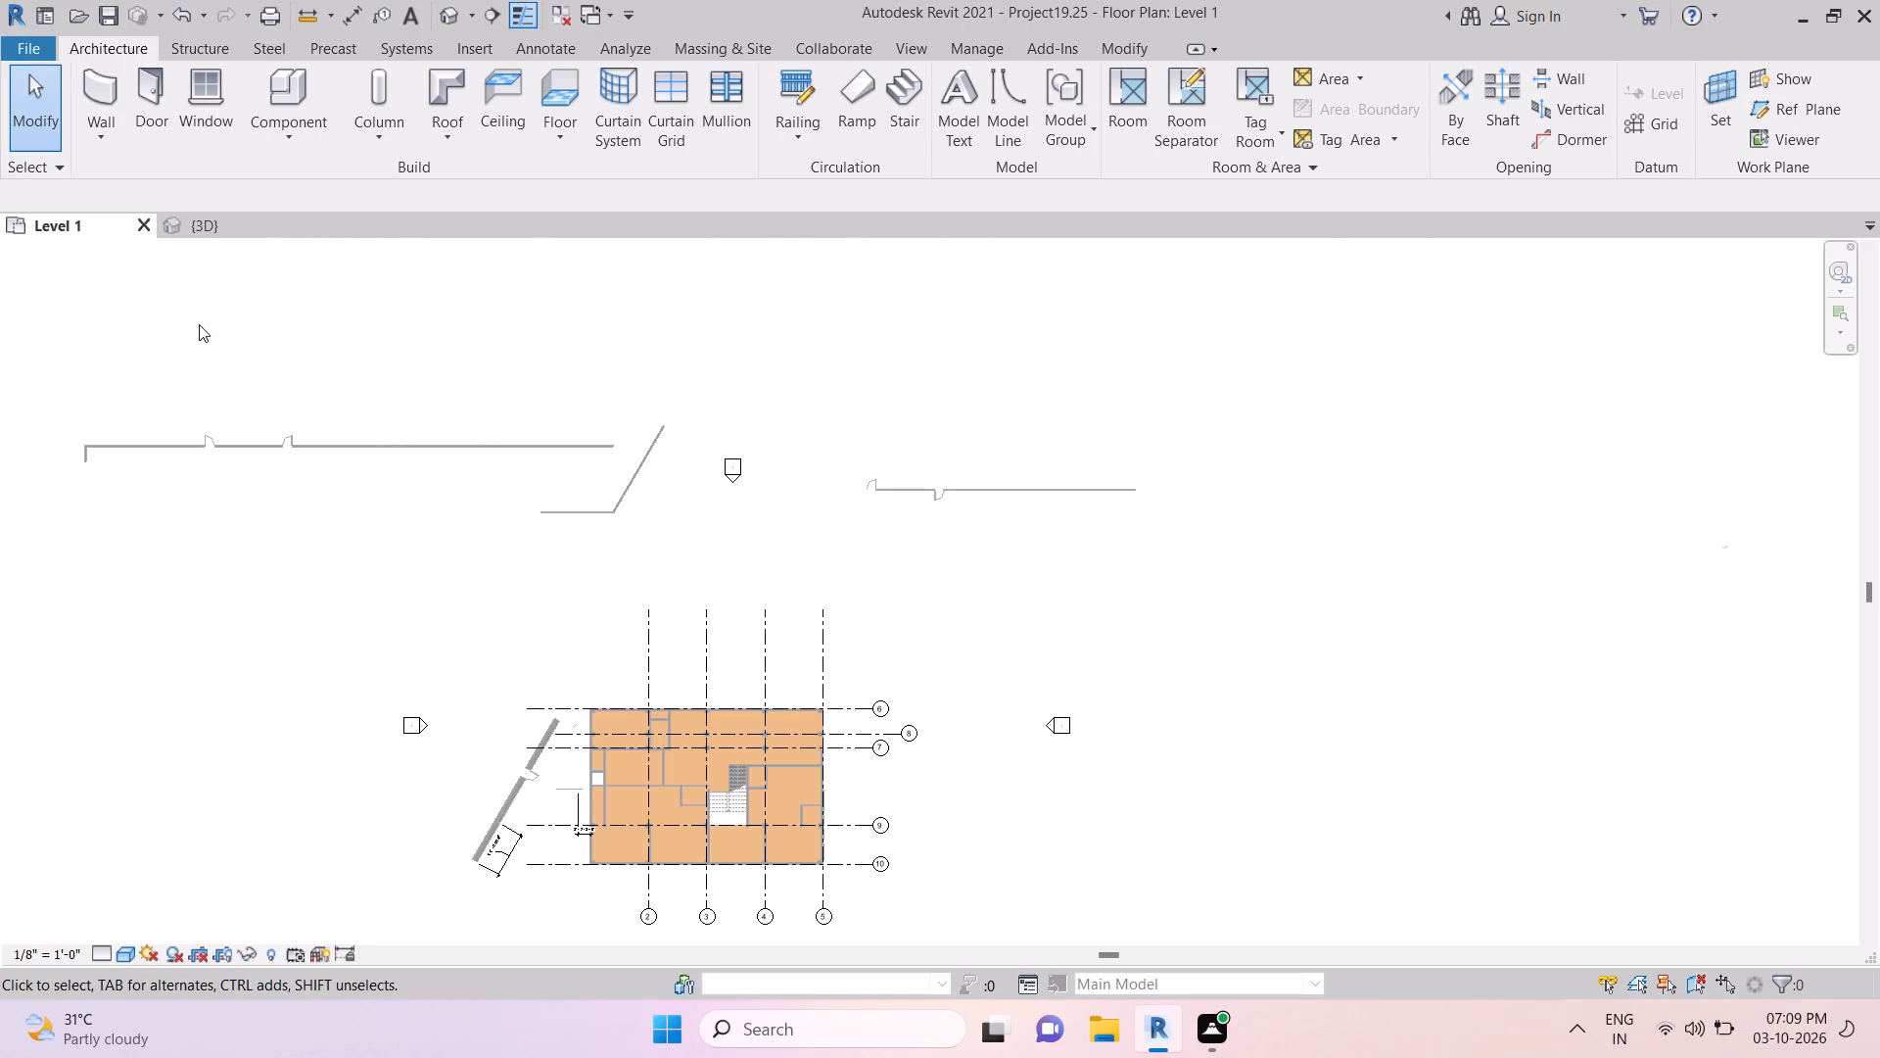
scroll(446, 443, "down", 3)
scroll(446, 446, "up", 1)
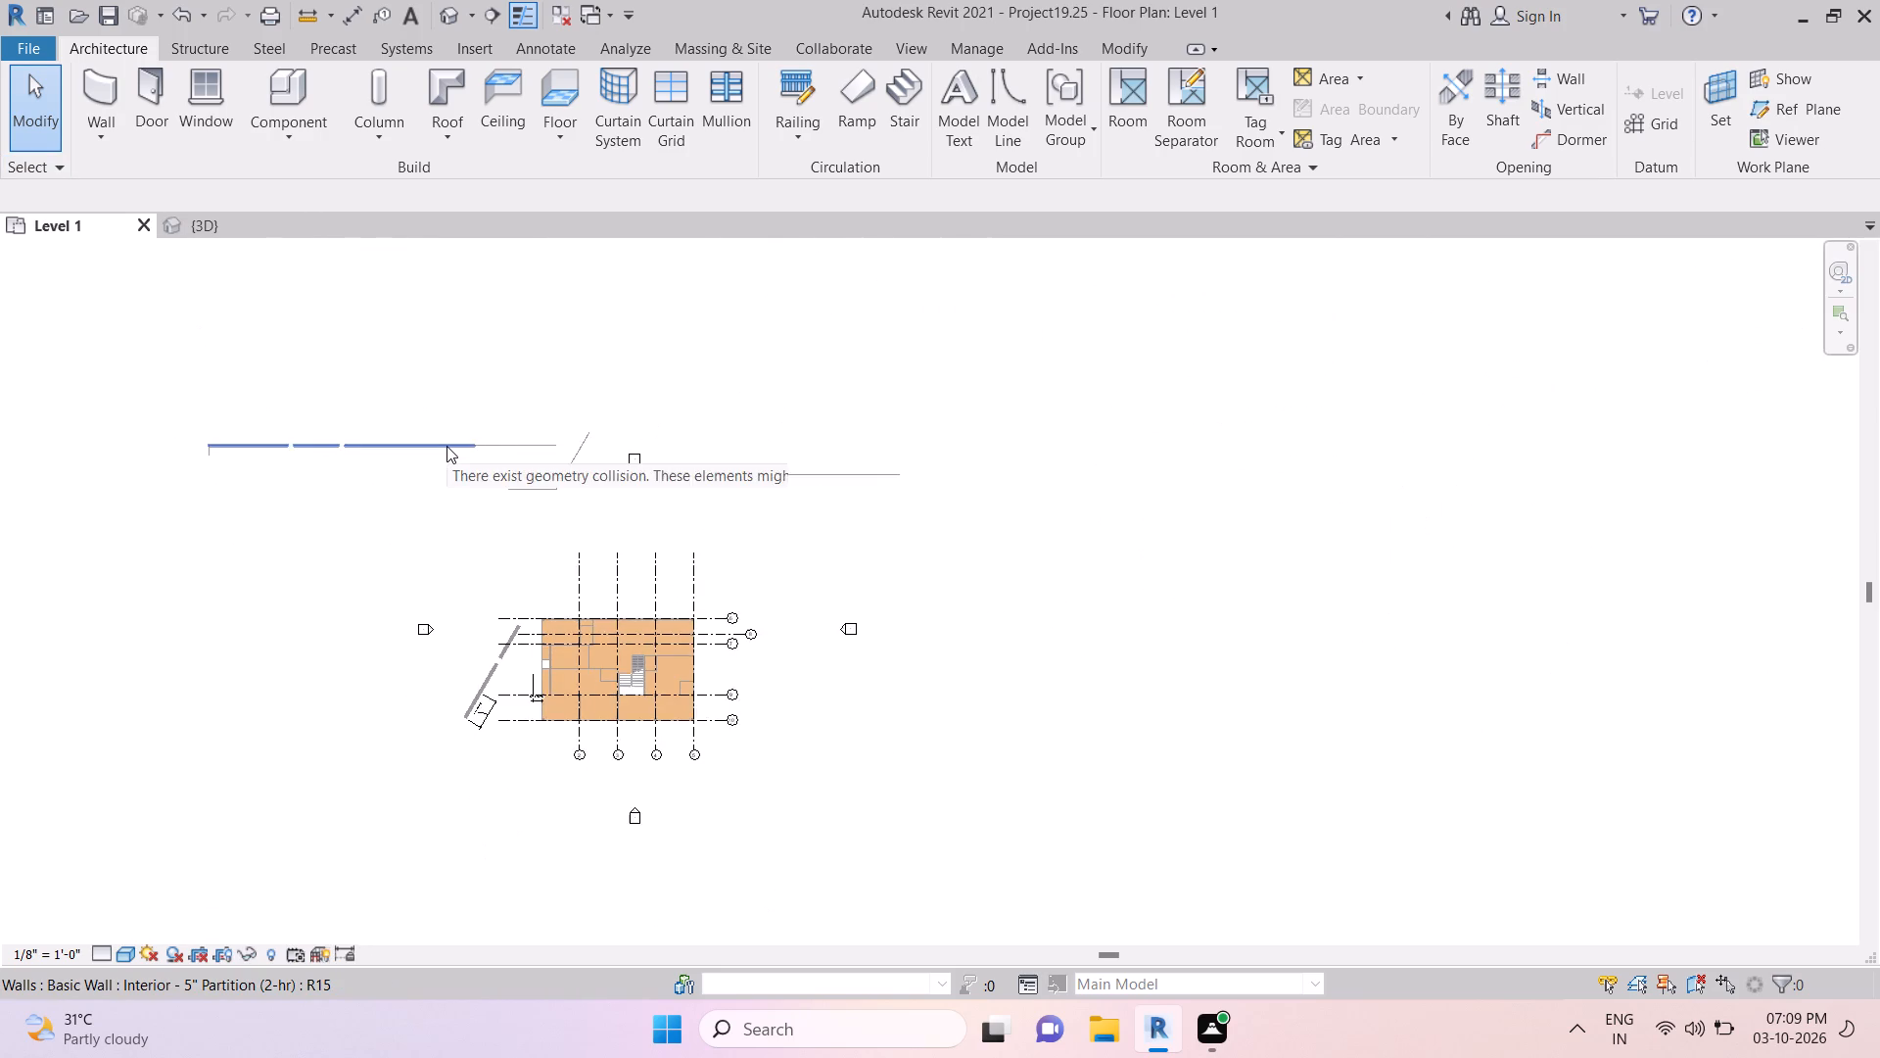
scroll(446, 446, "up", 2)
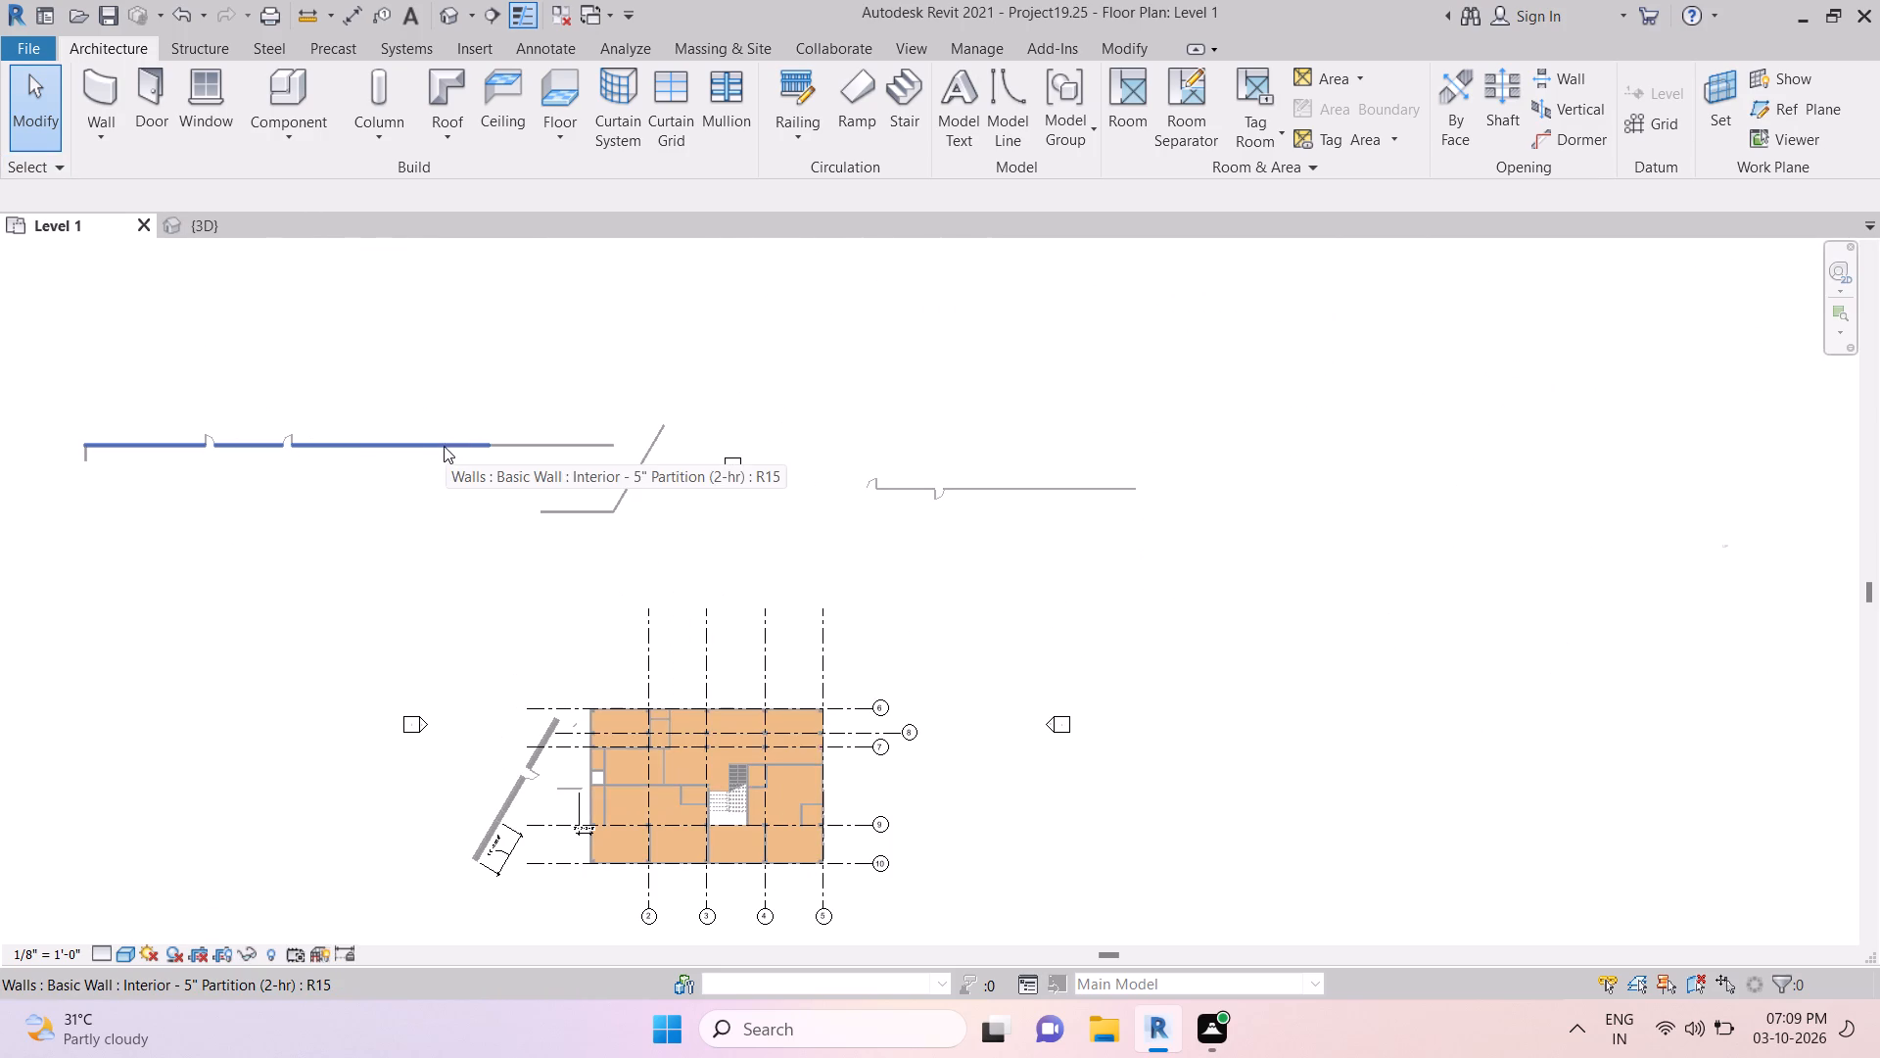
scroll(427, 448, "up", 1)
left_click(410, 613)
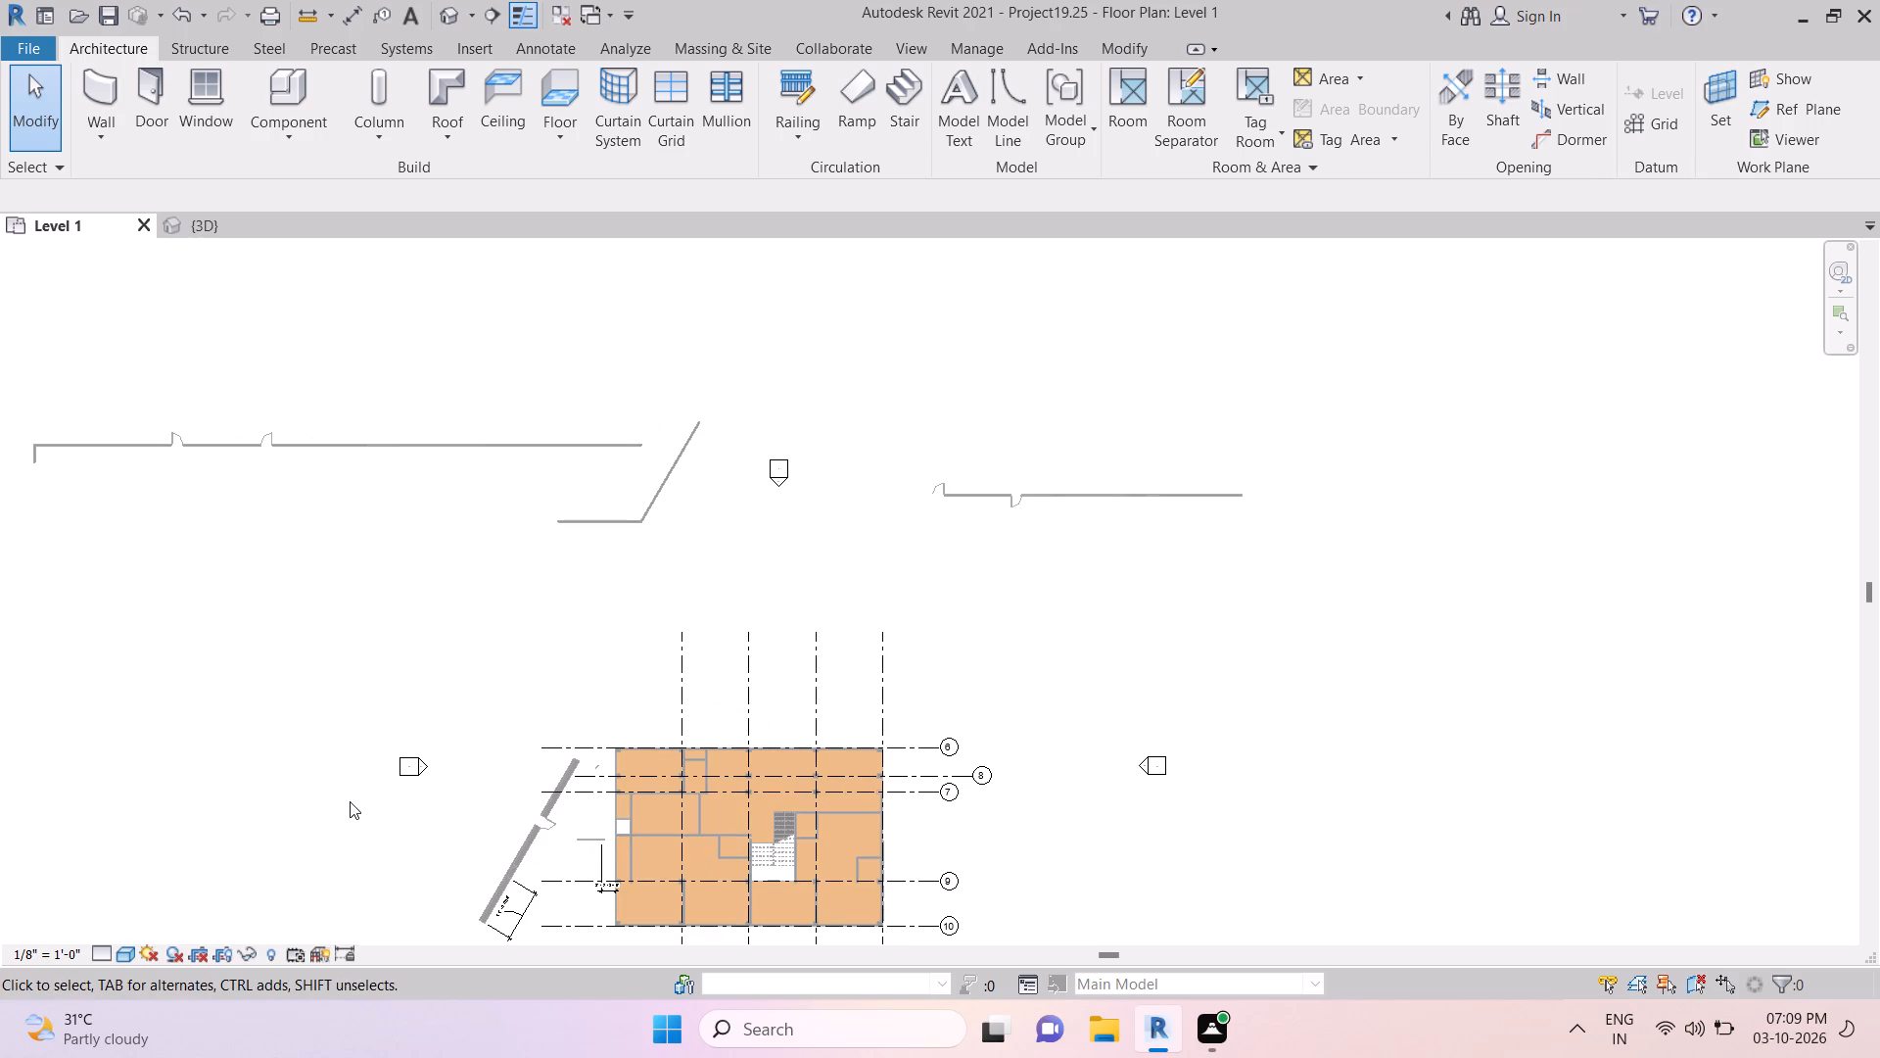
left_click(493, 893)
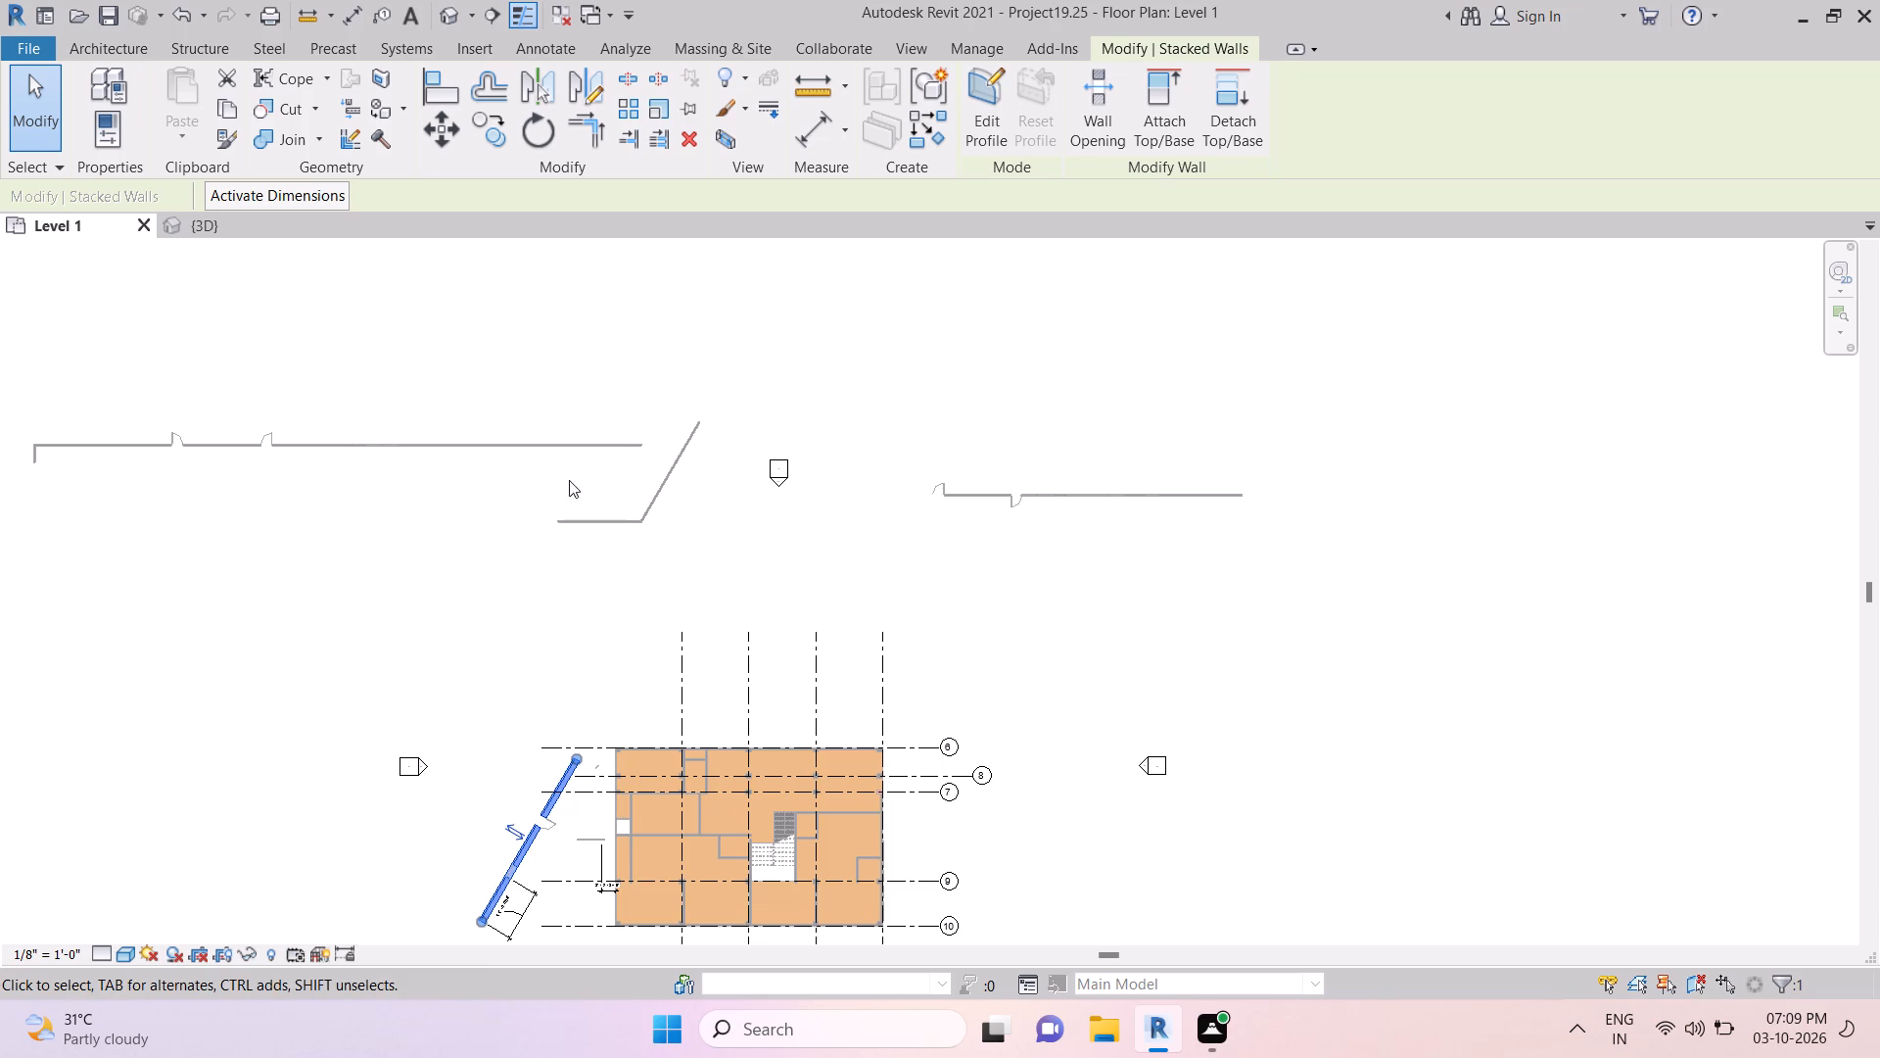
left_click(644, 504)
key("BackSpace")
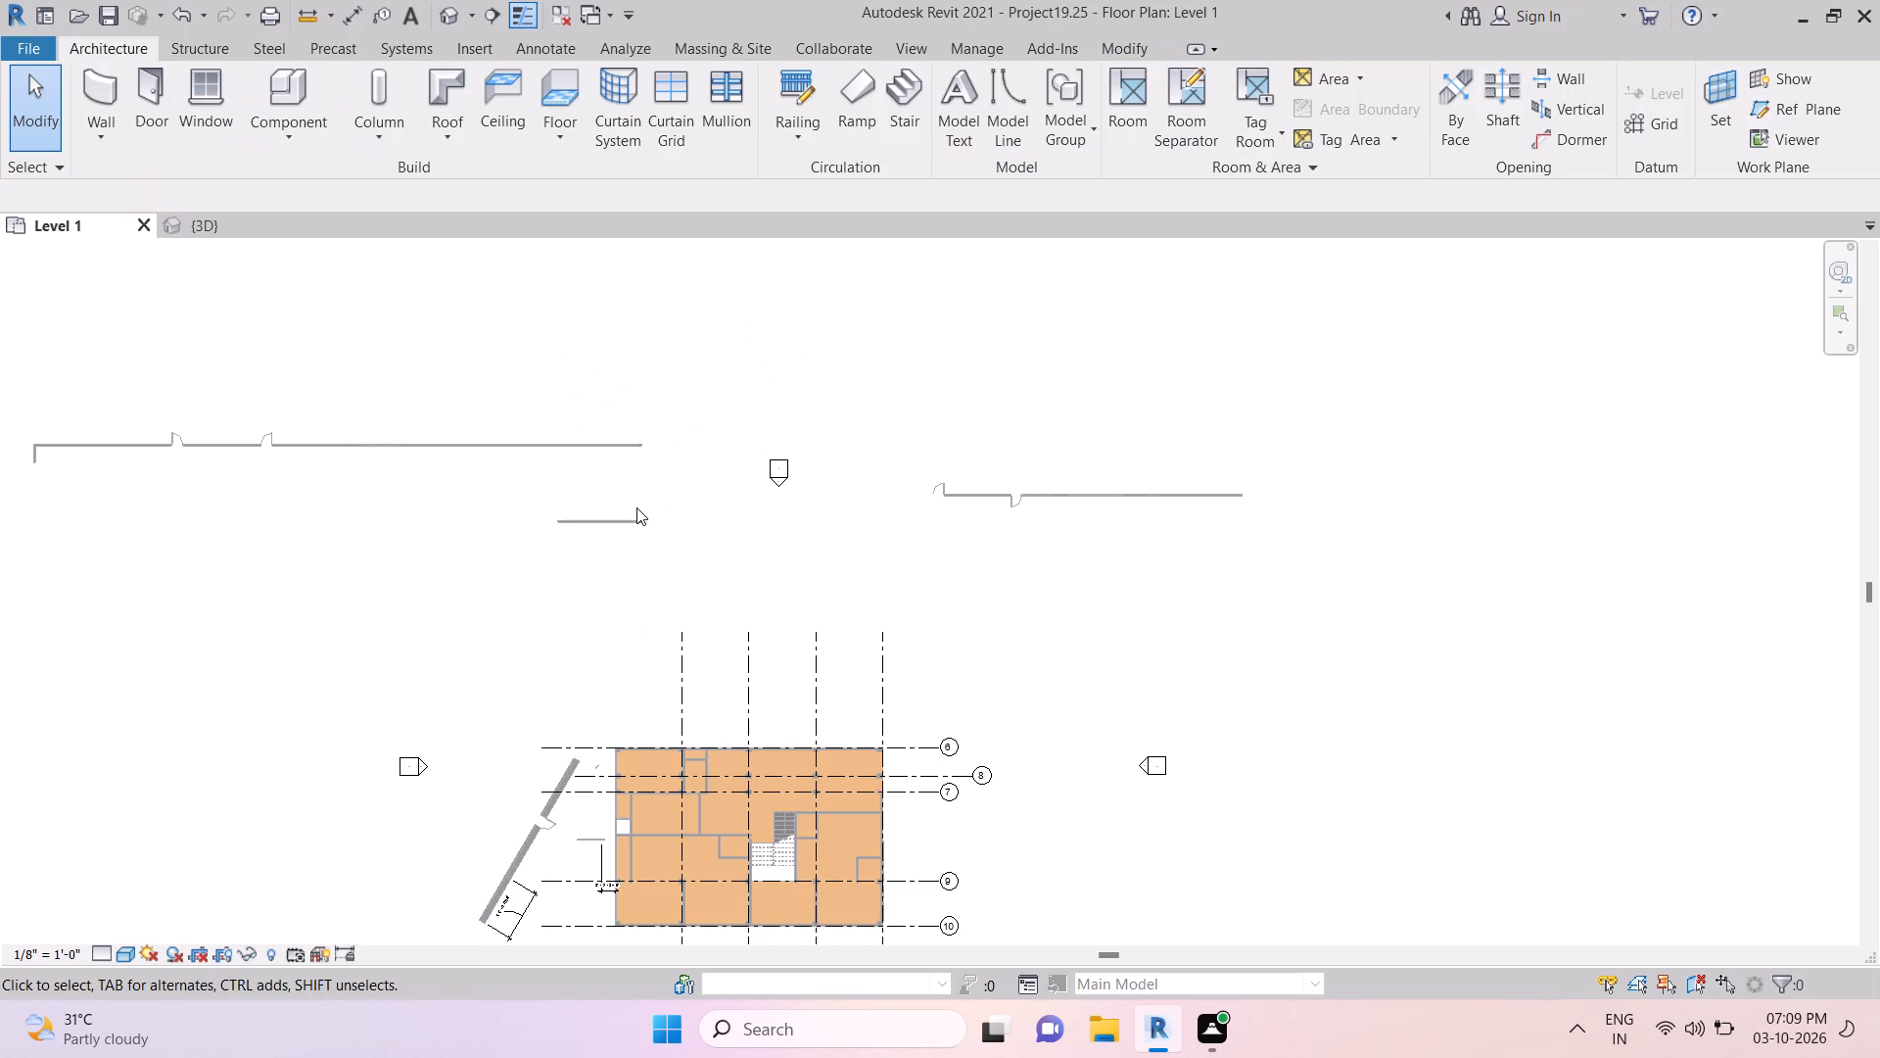
left_click(629, 522)
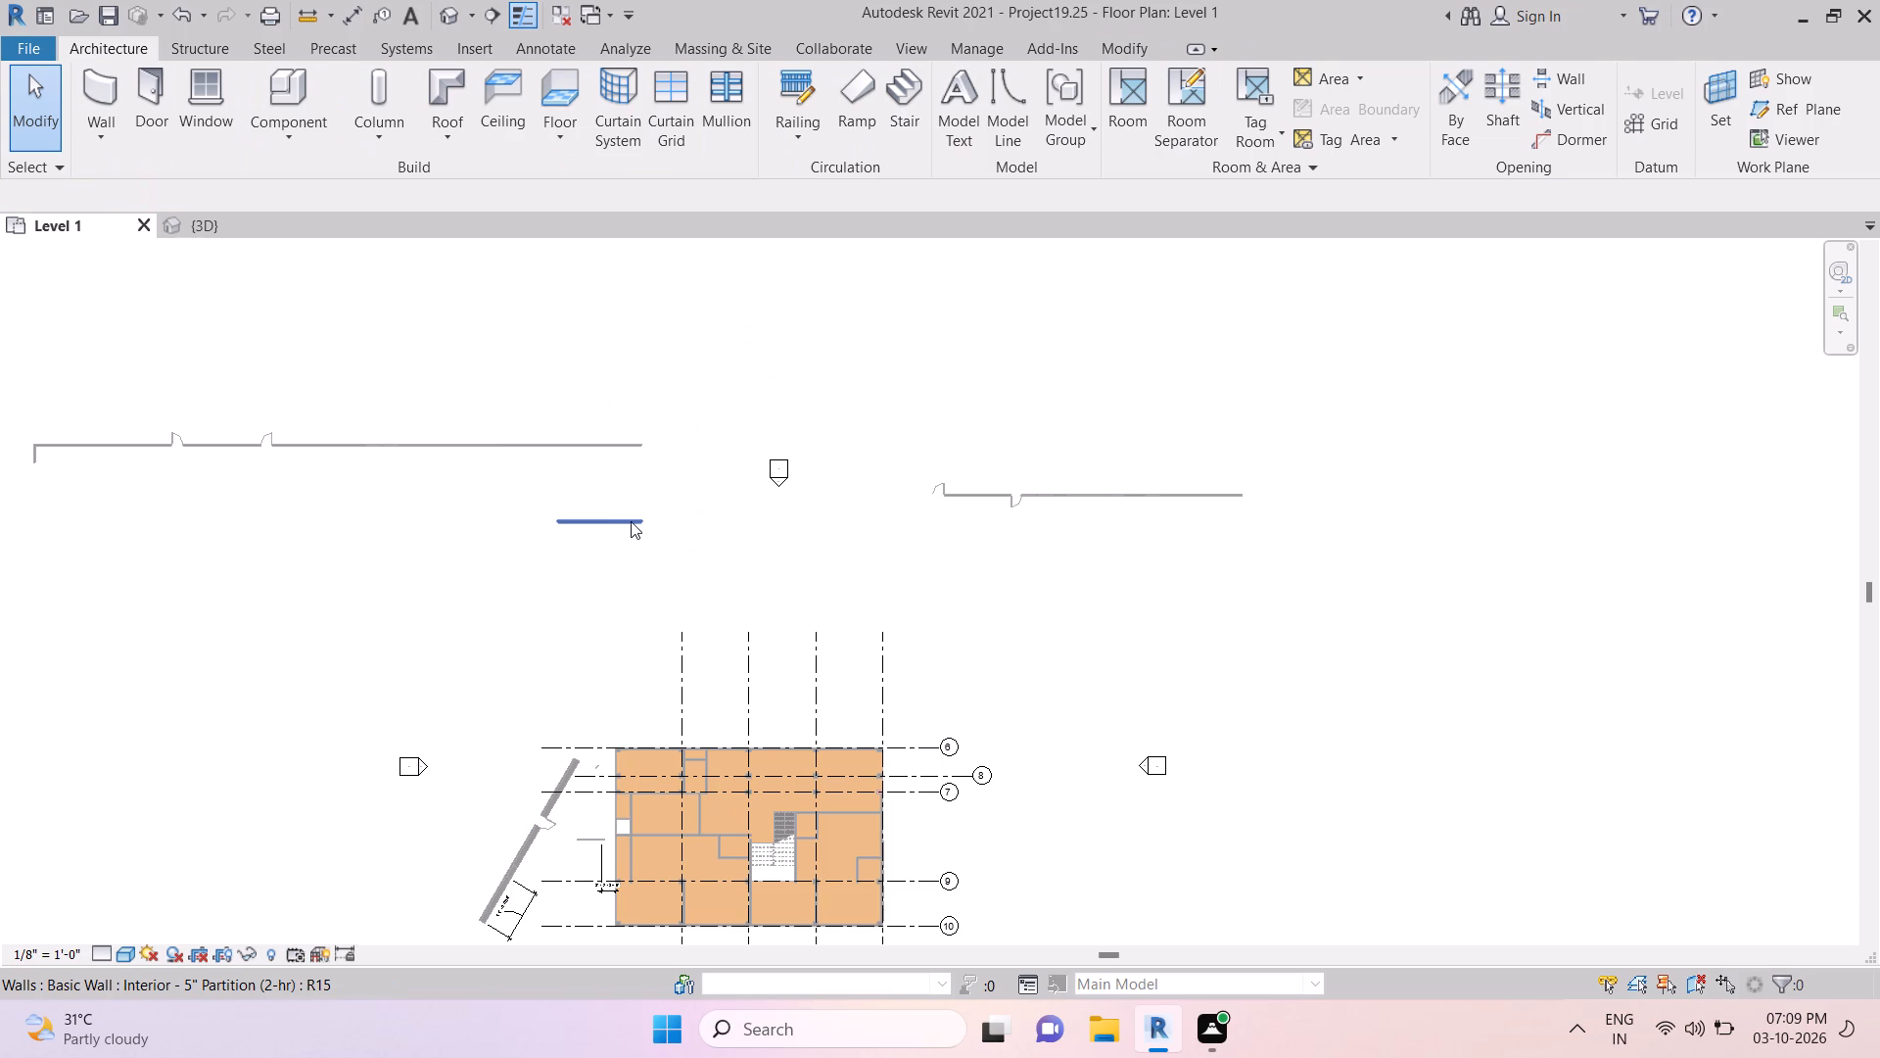
key("BackSpace")
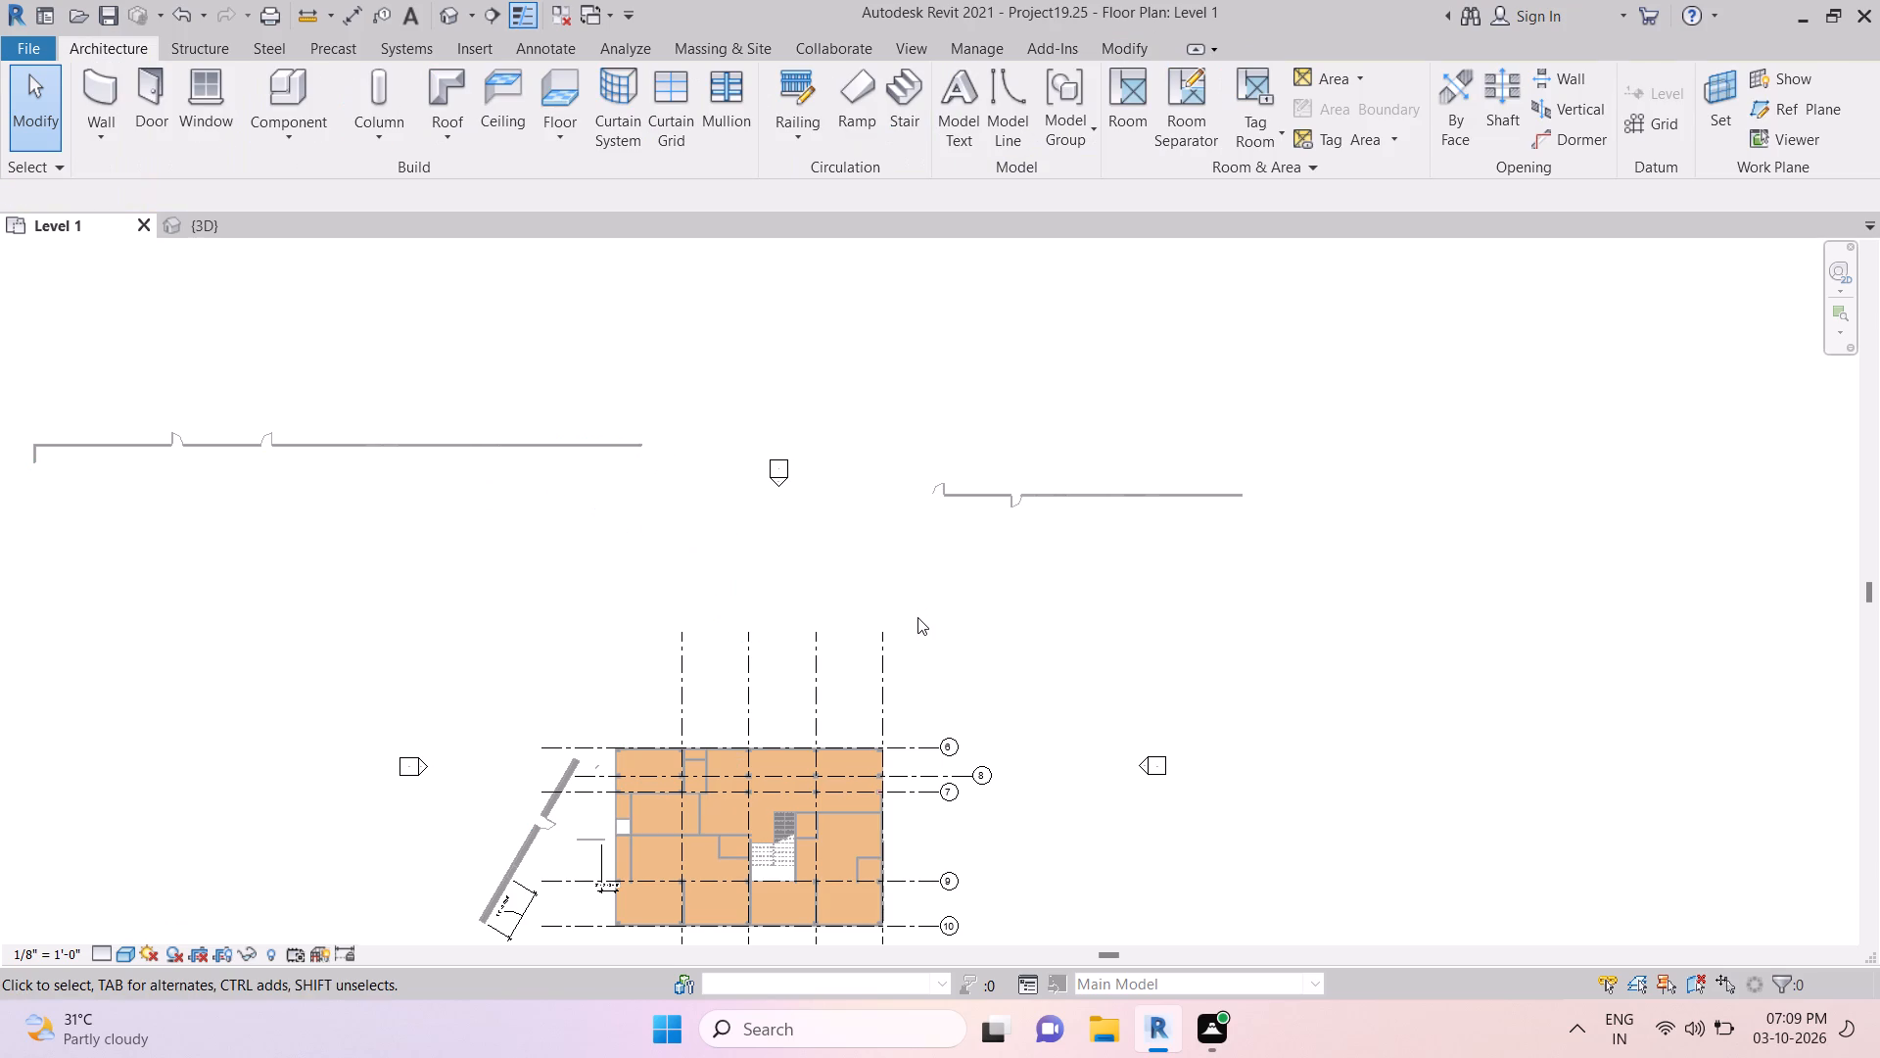
Examine the building and the two remaining door-fitted separate walls north of it in the Level 1 floor plan.
scroll(917, 627, "down", 5)
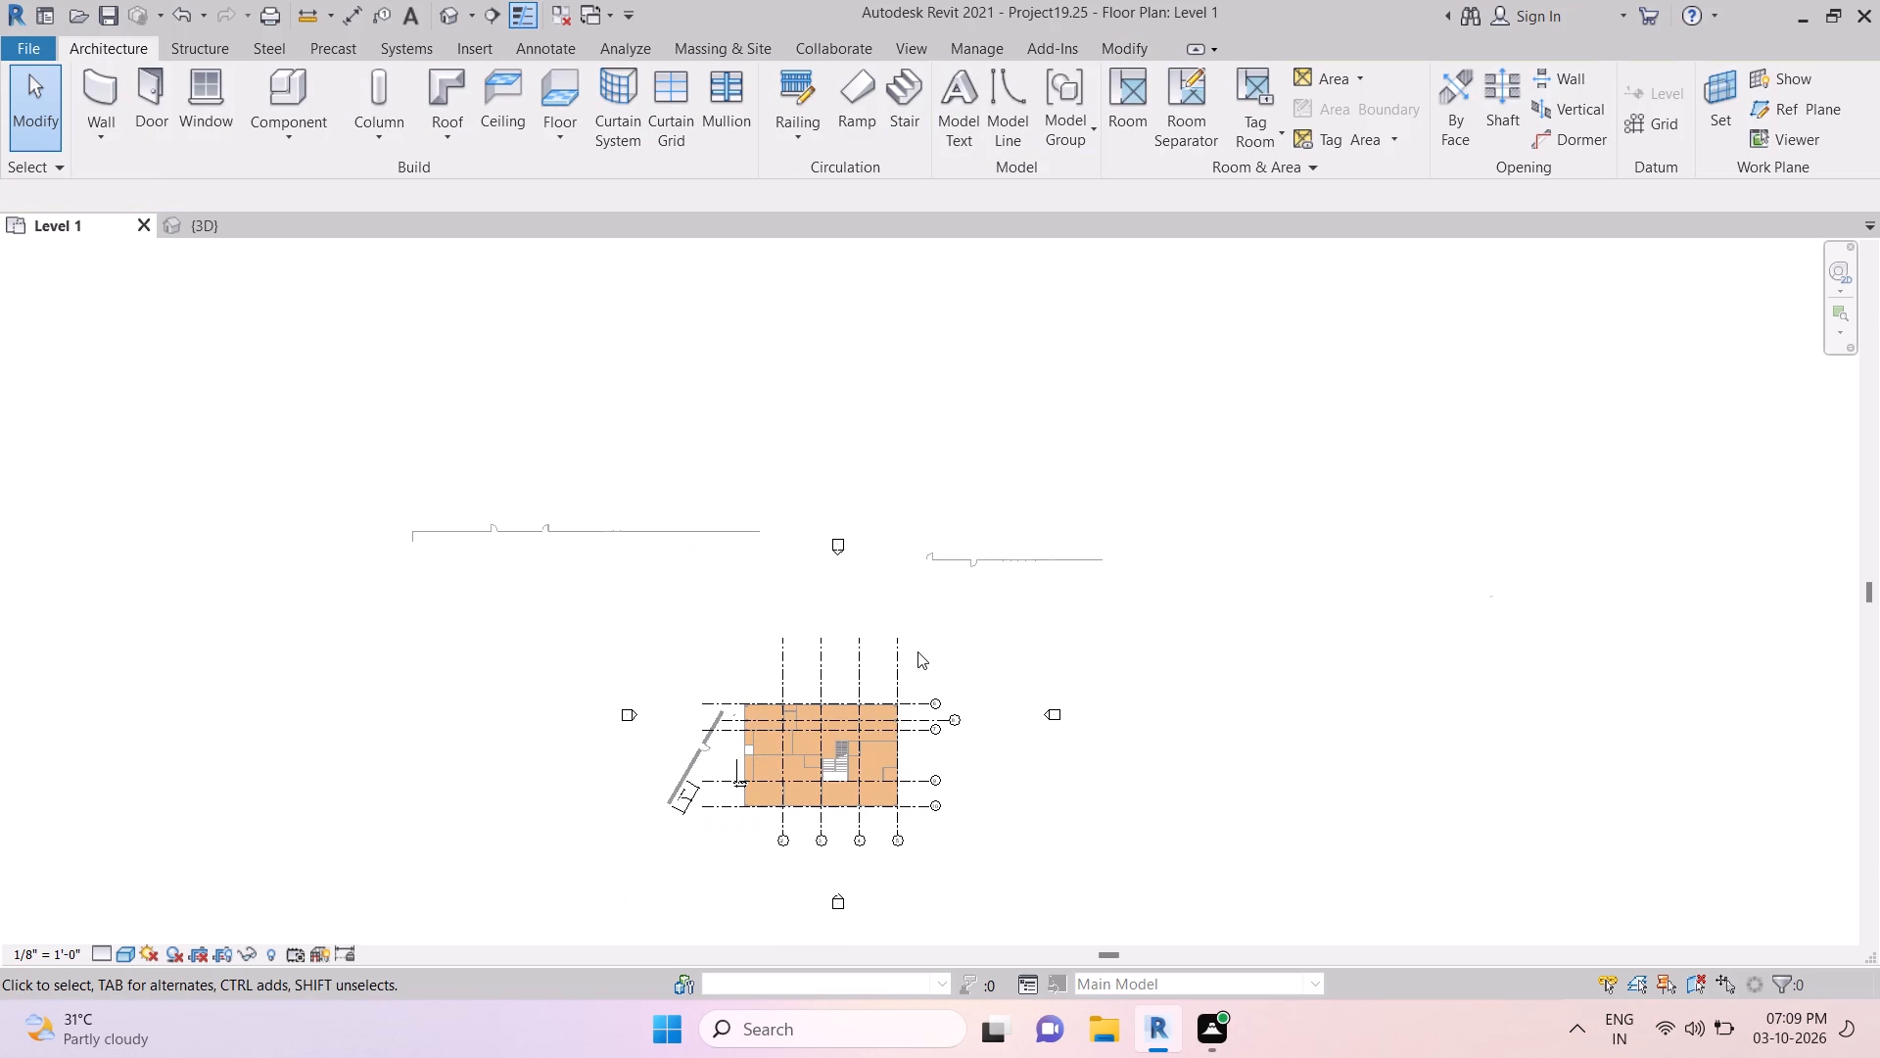
scroll(917, 652, "down", 3)
scroll(917, 652, "up", 5)
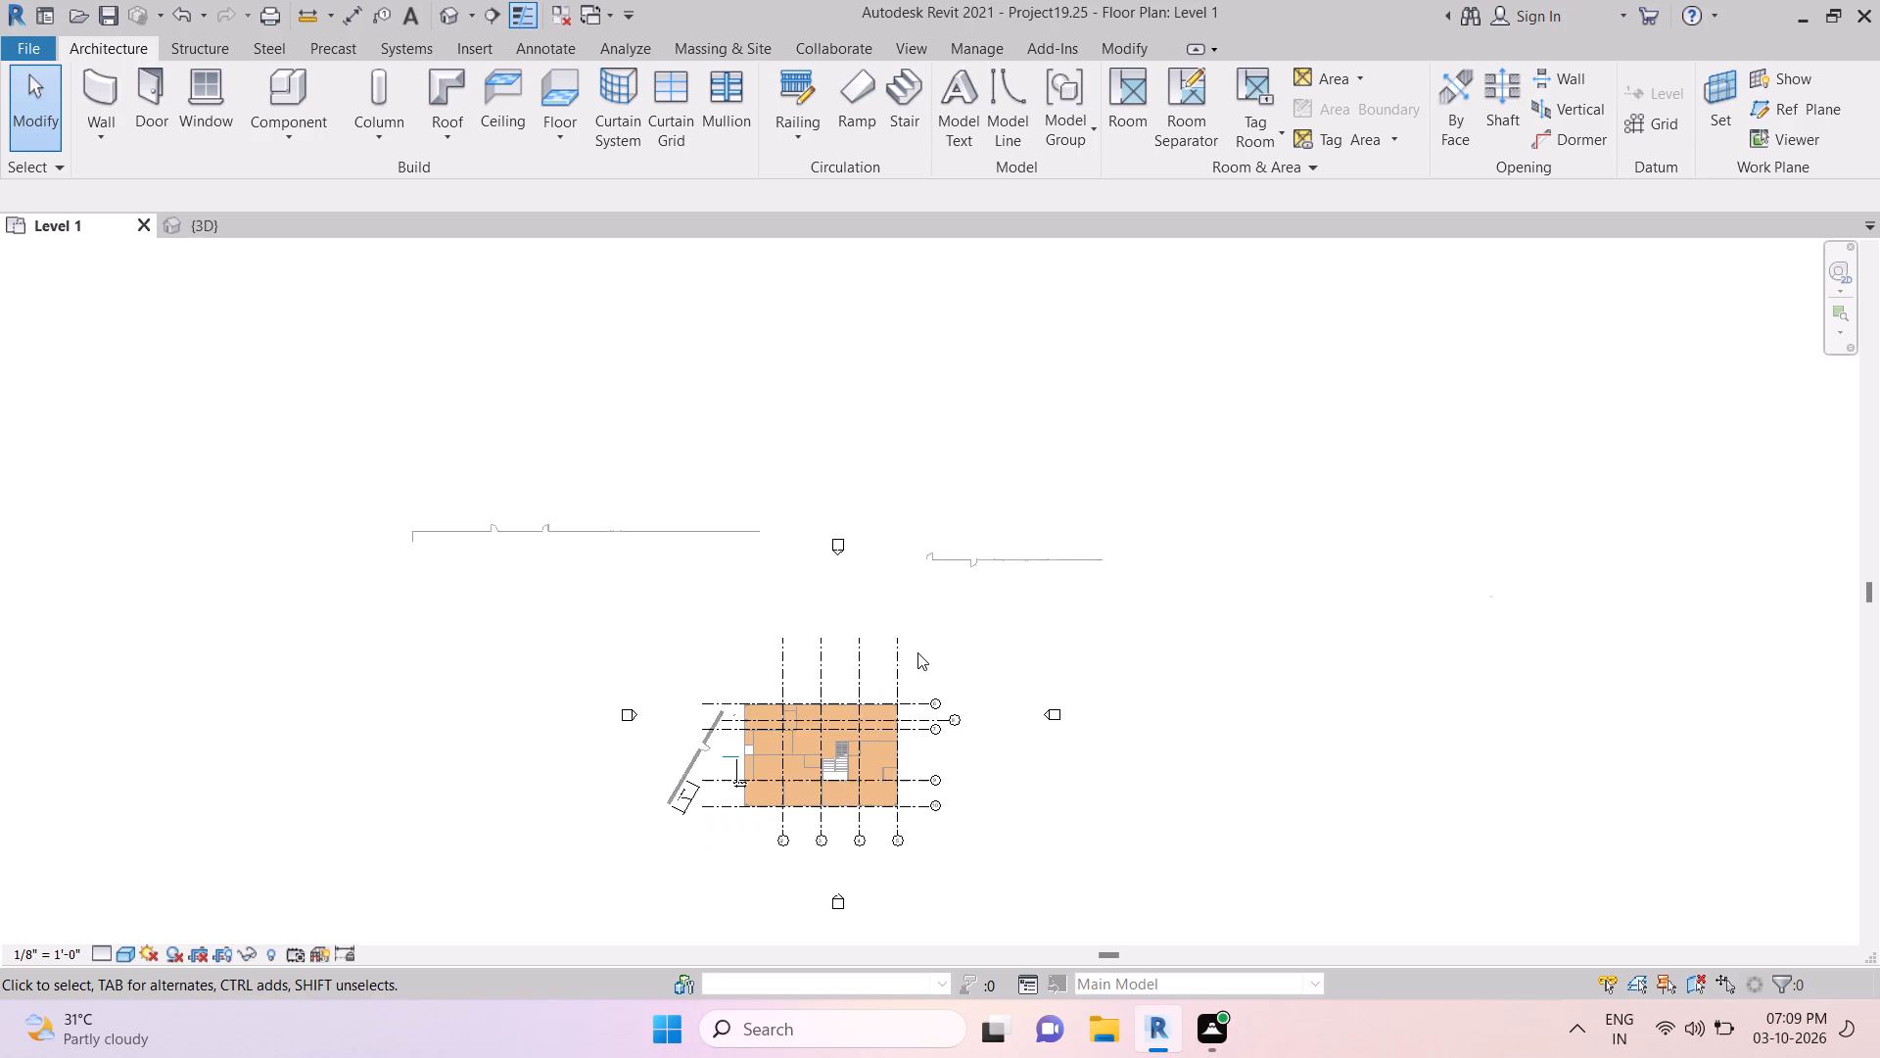
scroll(917, 652, "up", 3)
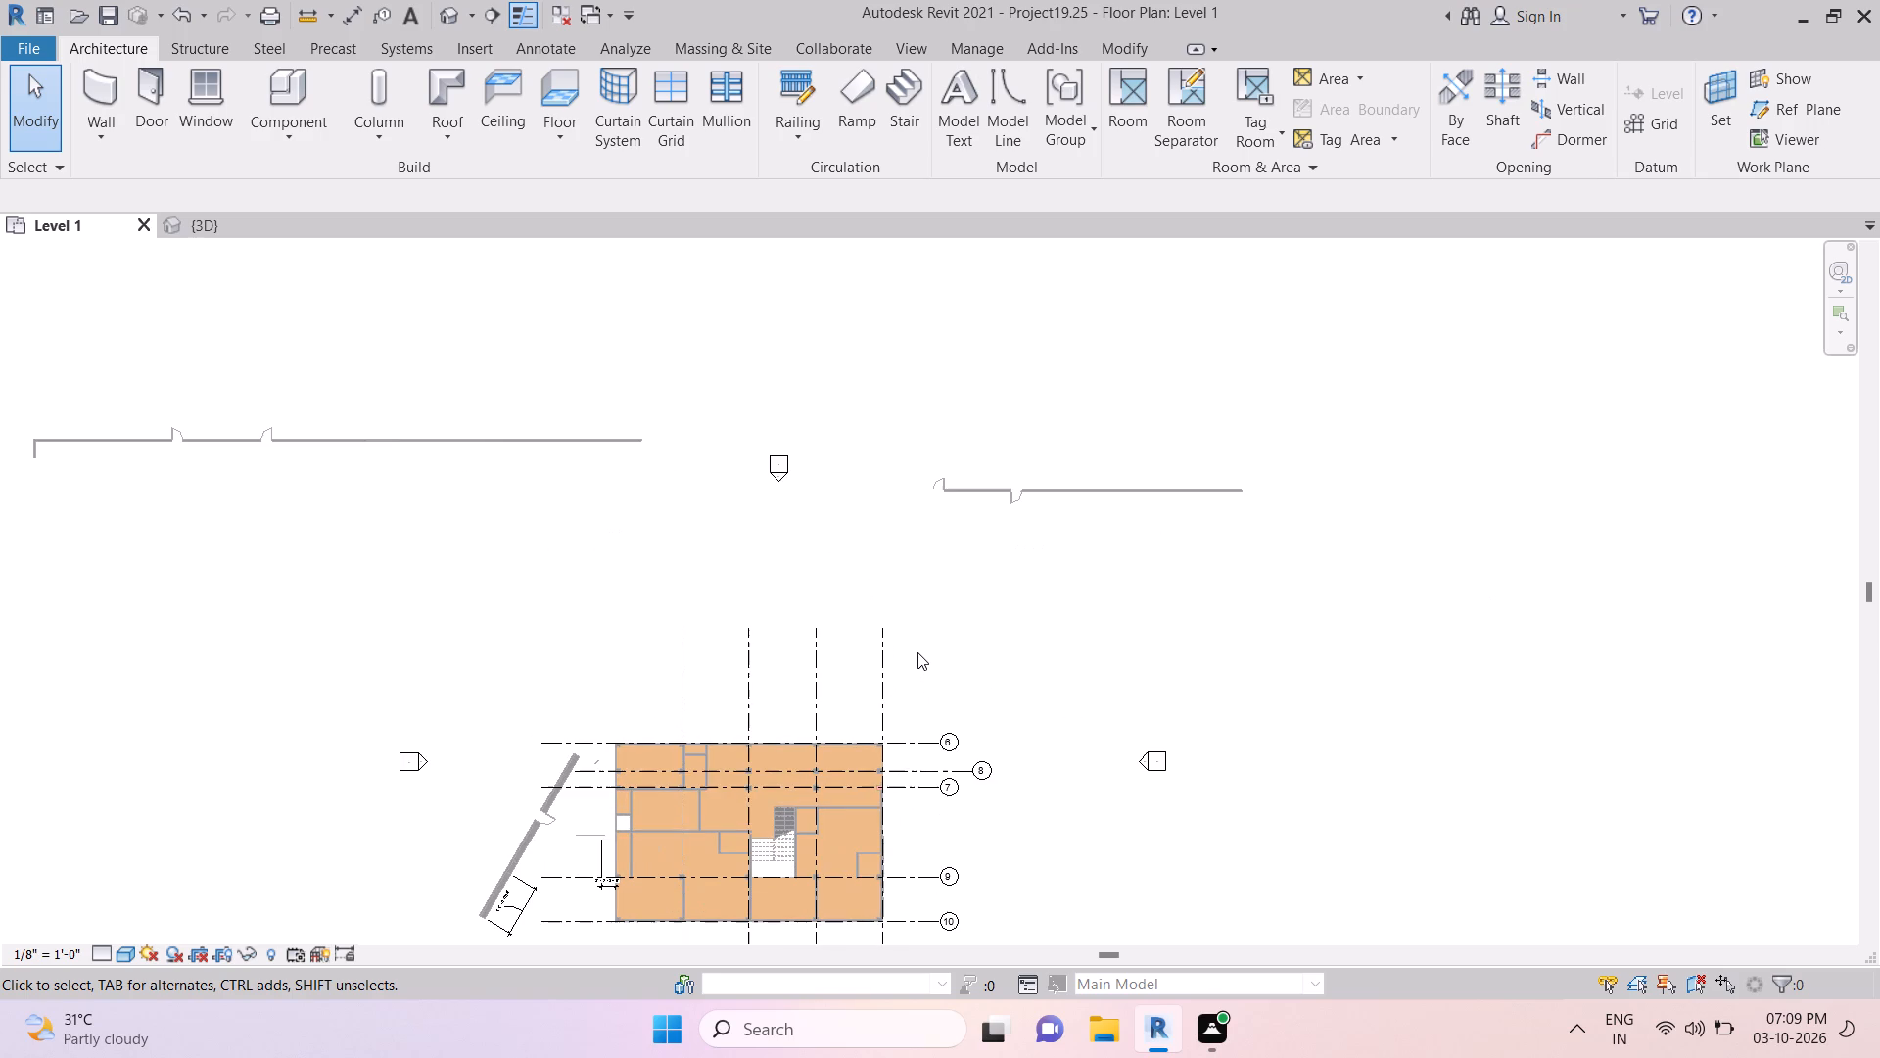
scroll(919, 659, "down", 1)
scroll(919, 659, "up", 3)
scroll(919, 659, "down", 2)
scroll(920, 662, "up", 1)
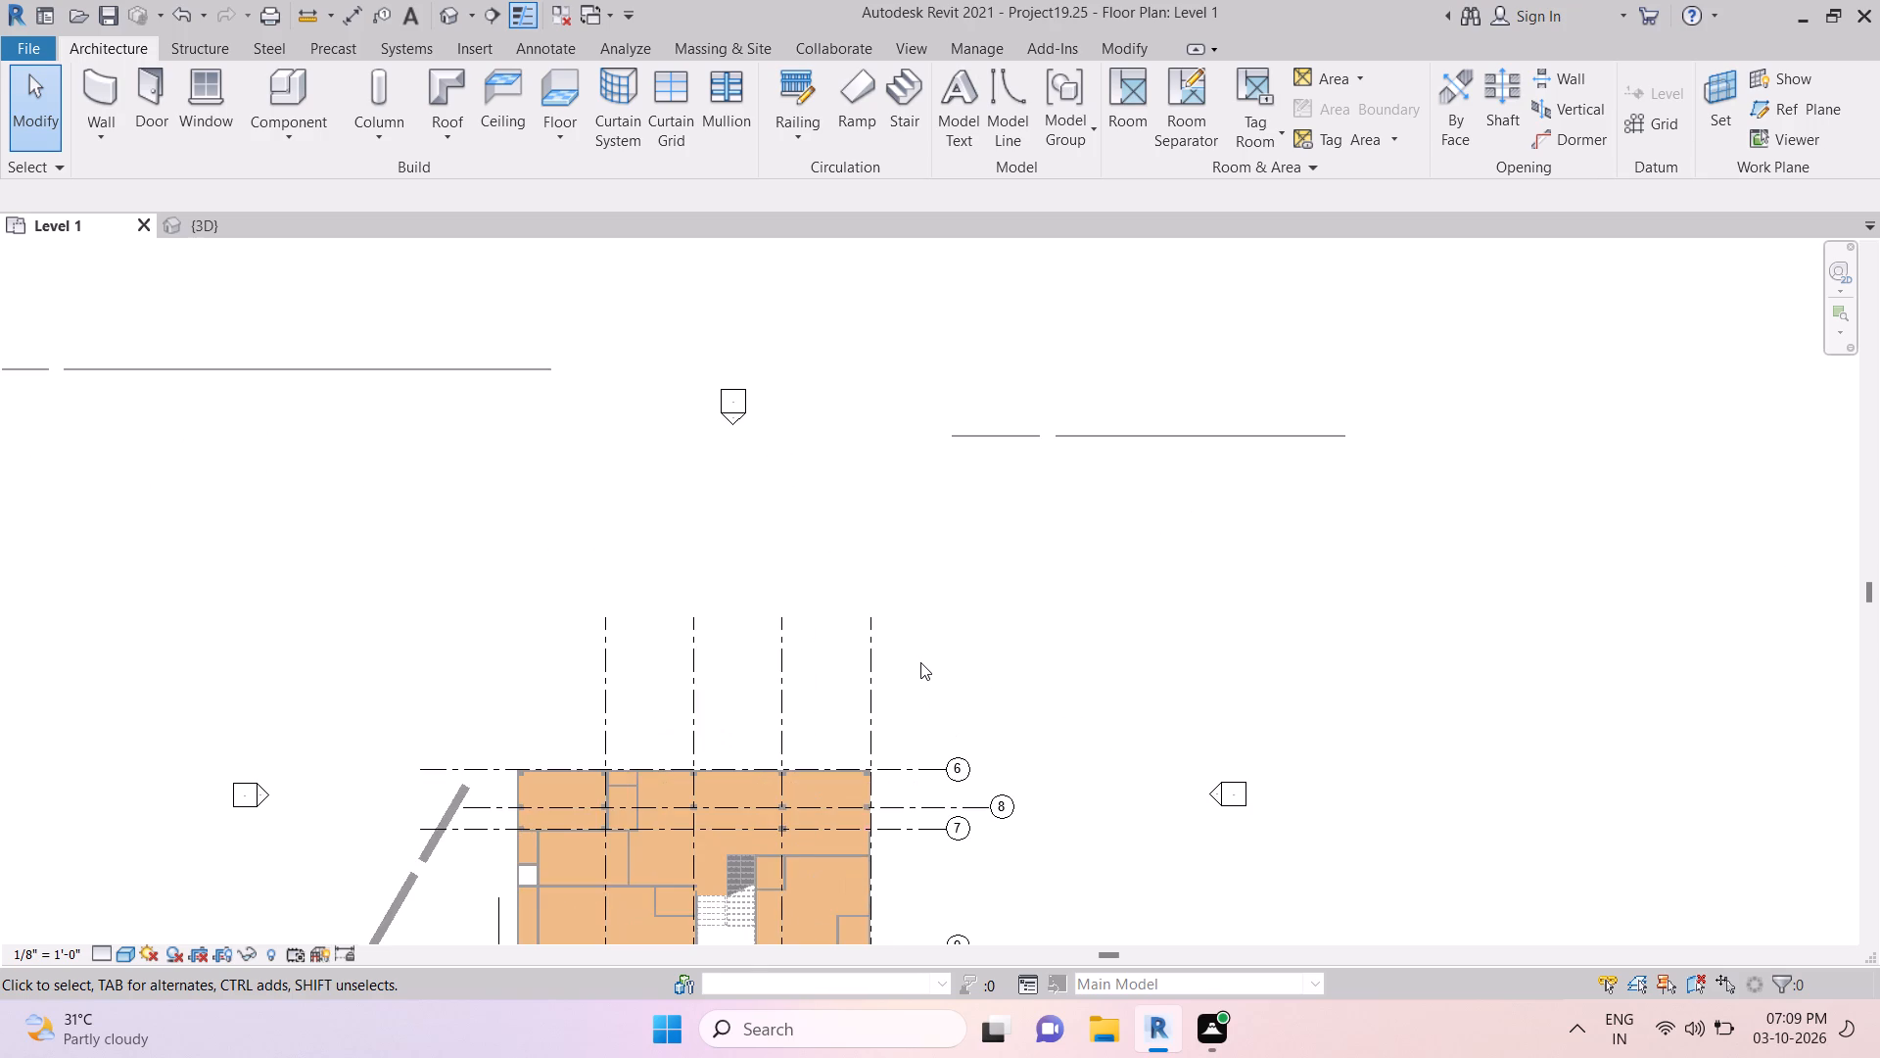
scroll(920, 662, "up", 5)
scroll(945, 666, "down", 5)
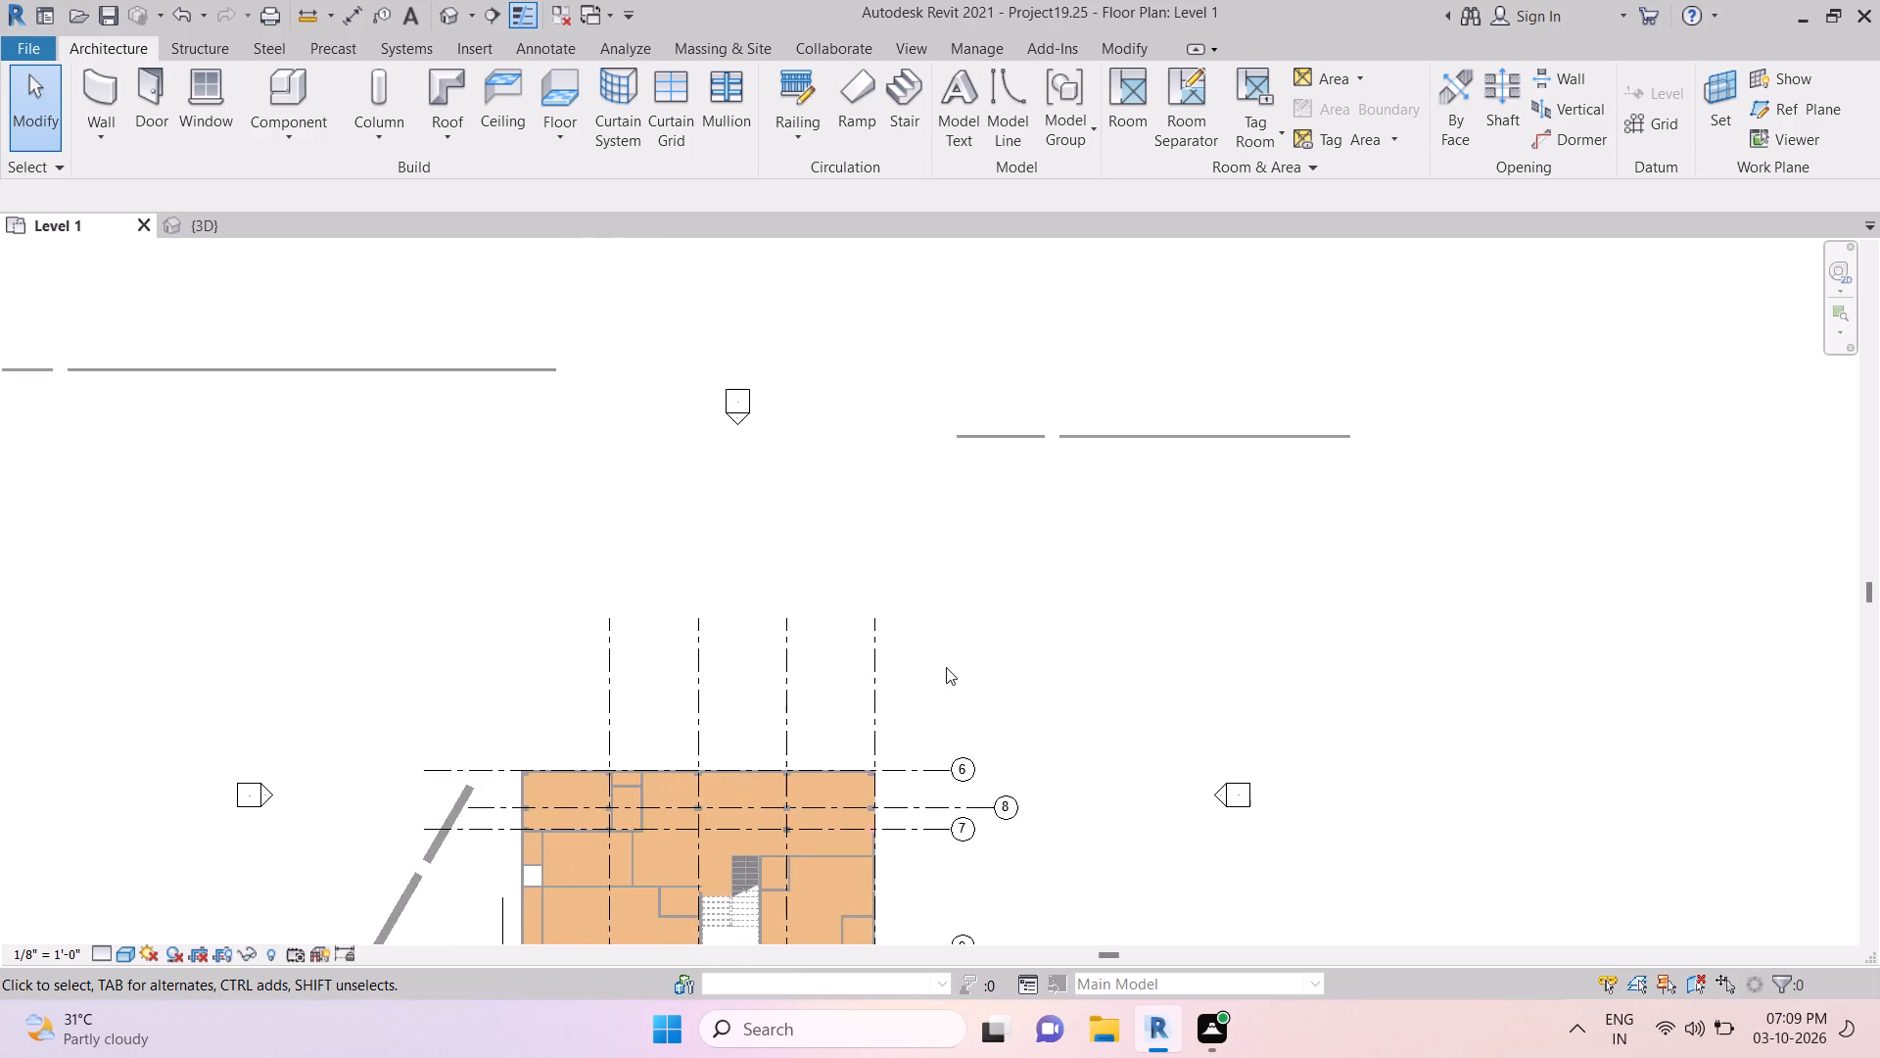
scroll(947, 668, "down", 7)
scroll(954, 679, "up", 5)
scroll(962, 698, "down", 1)
scroll(966, 697, "up", 4)
scroll(1019, 683, "down", 1)
scroll(1021, 683, "up", 2)
scroll(1038, 674, "down", 2)
scroll(1038, 675, "up", 10)
scroll(1021, 695, "down", 2)
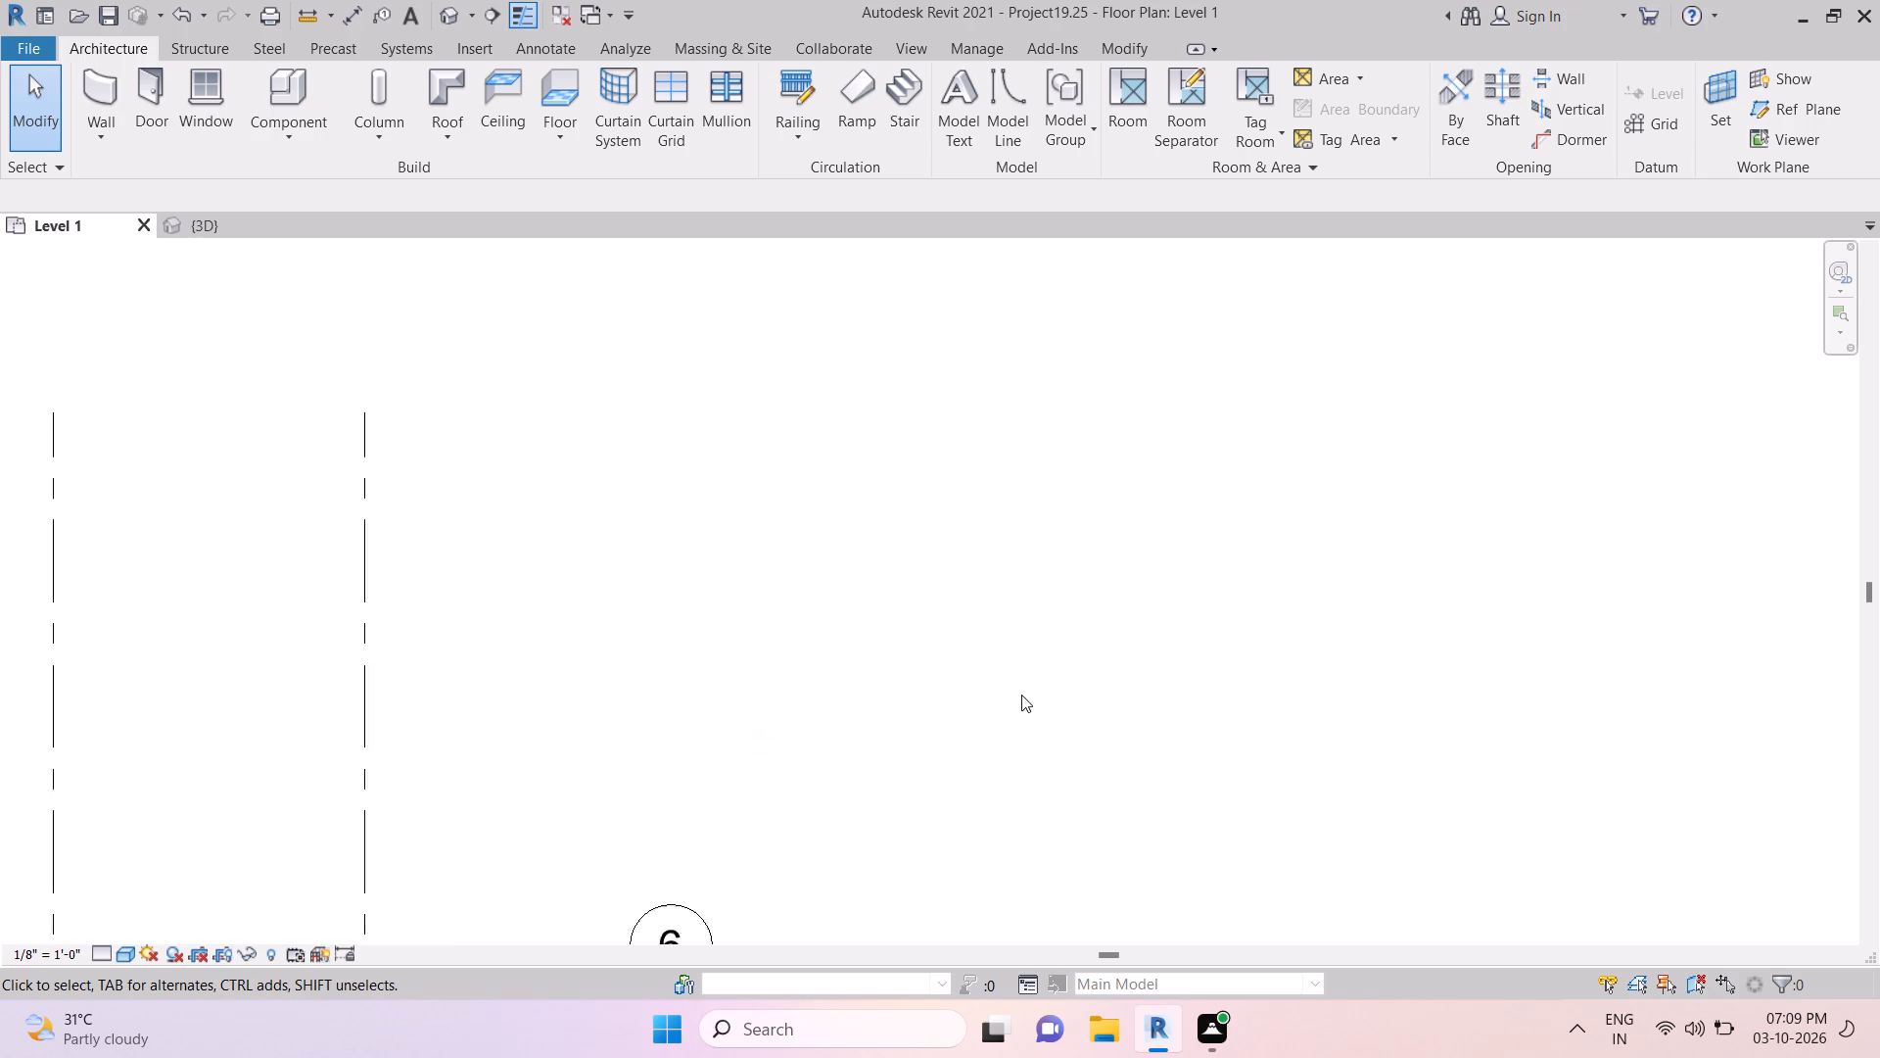
scroll(1021, 695, "down", 17)
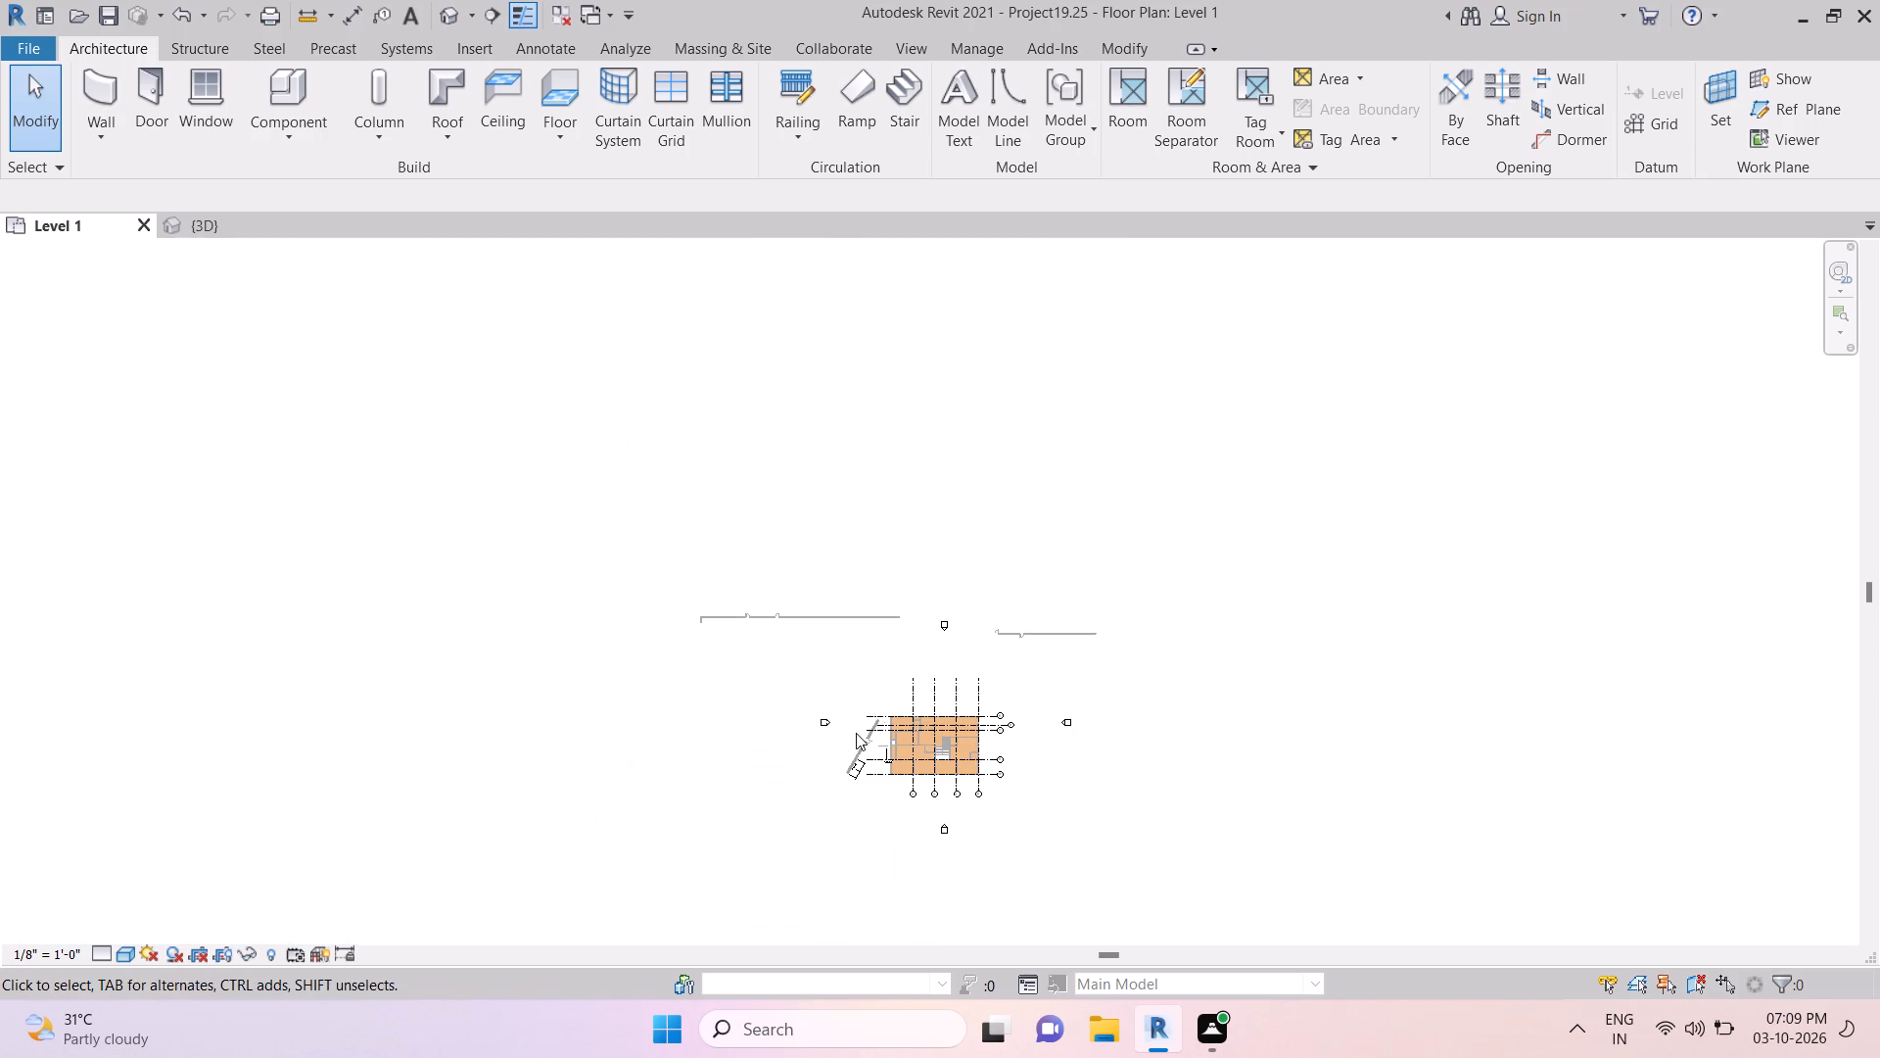
scroll(984, 648, "down", 1)
scroll(994, 653, "up", 1)
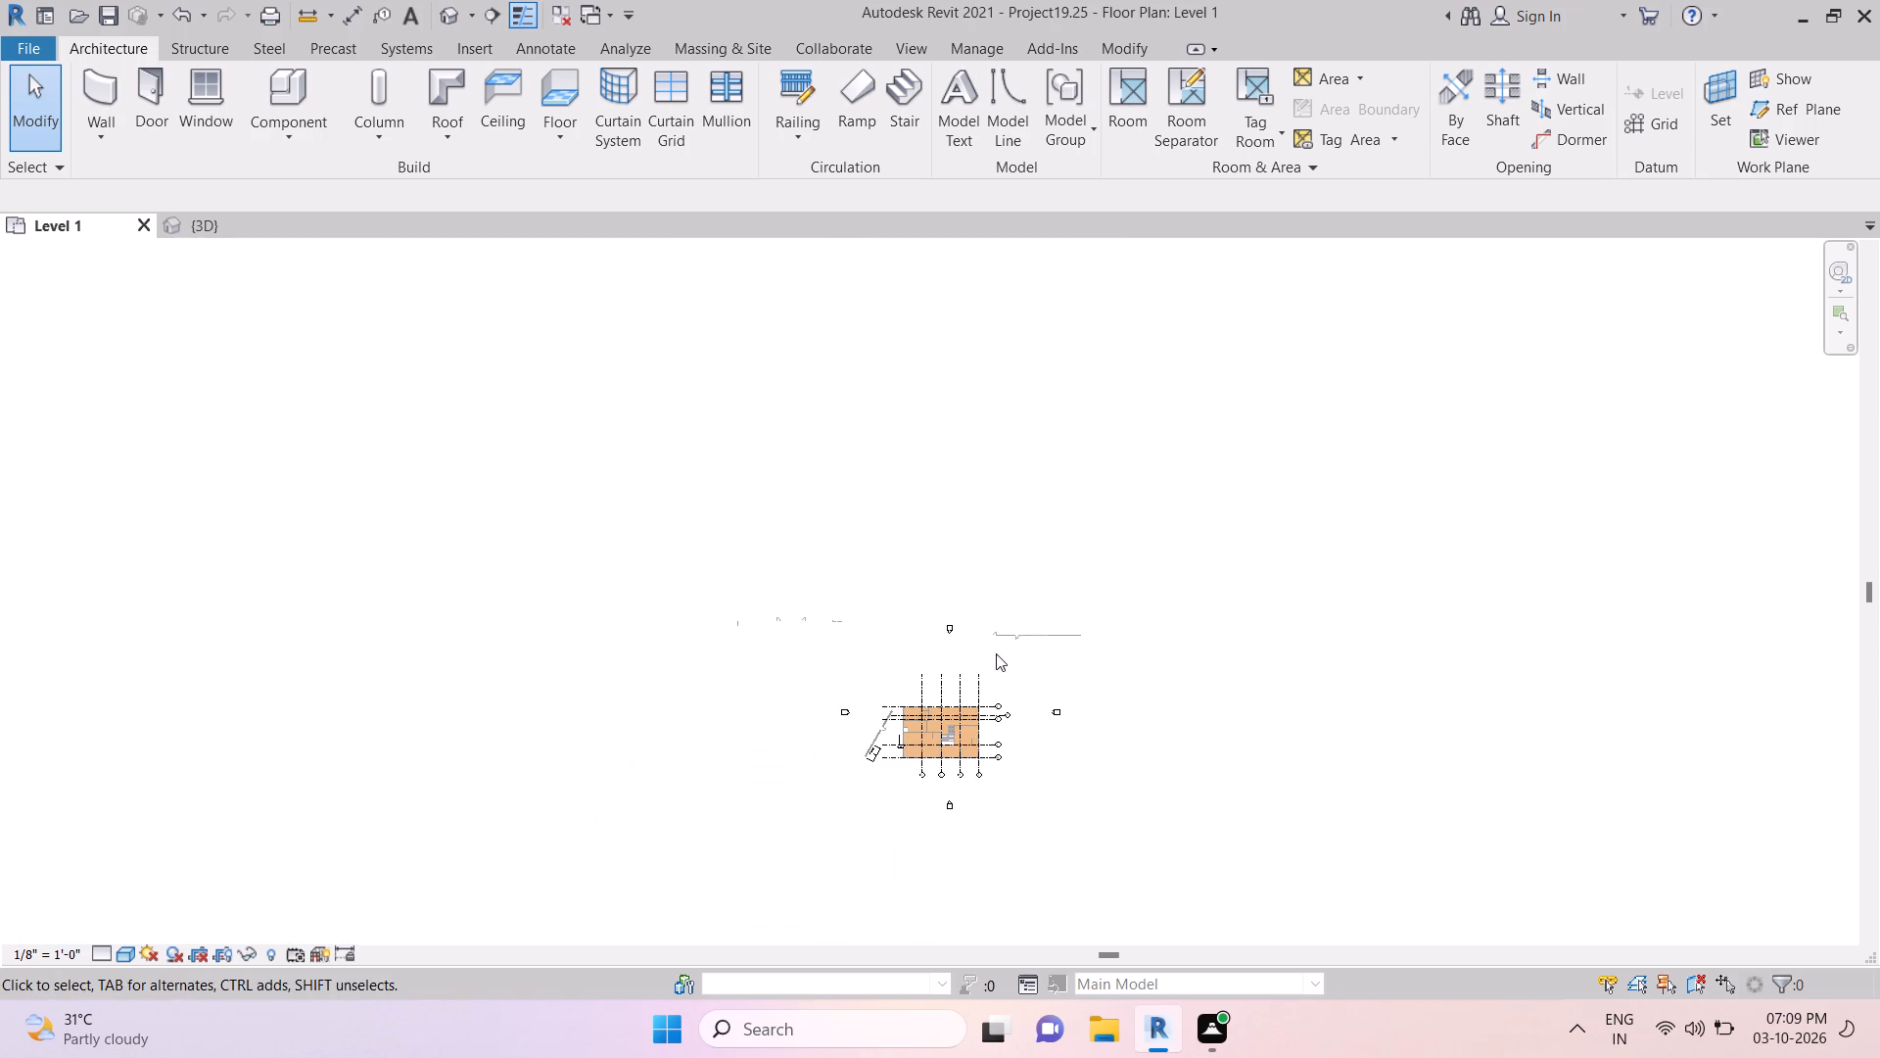
scroll(999, 654, "up", 9)
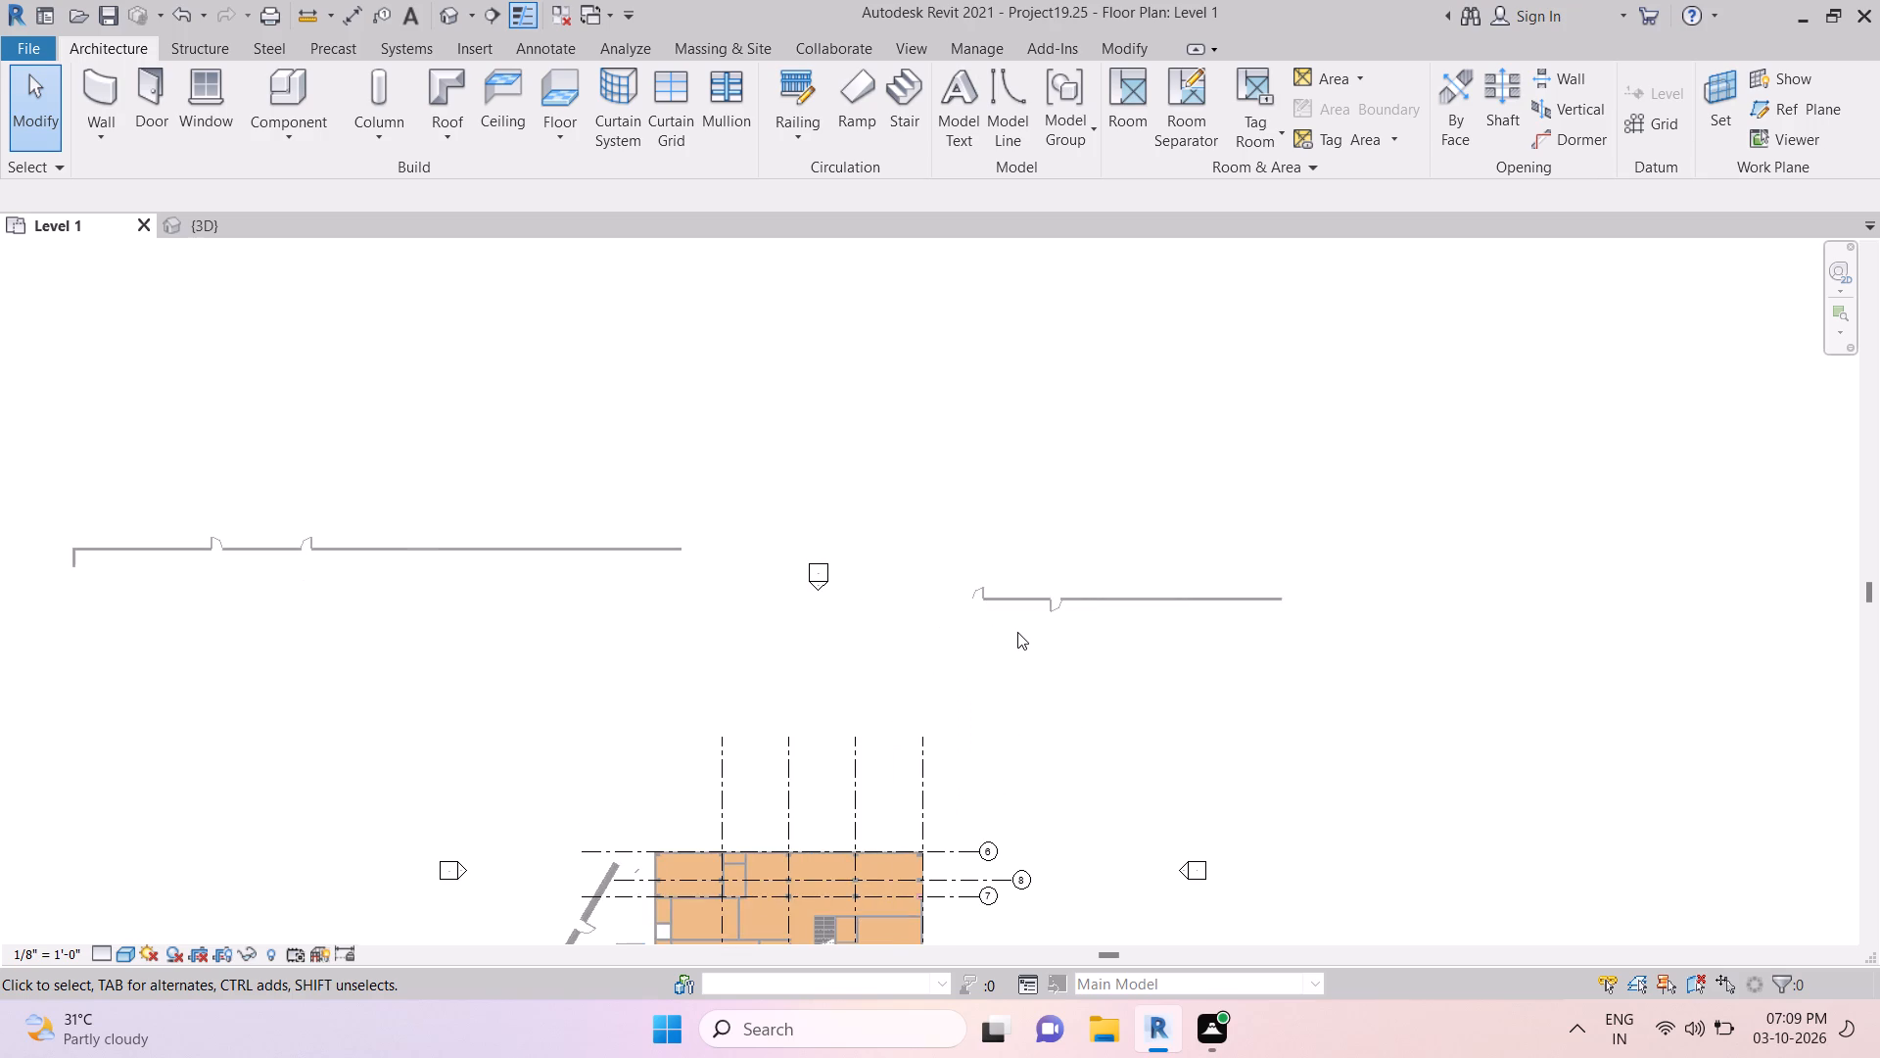
scroll(1017, 632, "up", 4)
scroll(1042, 616, "down", 5)
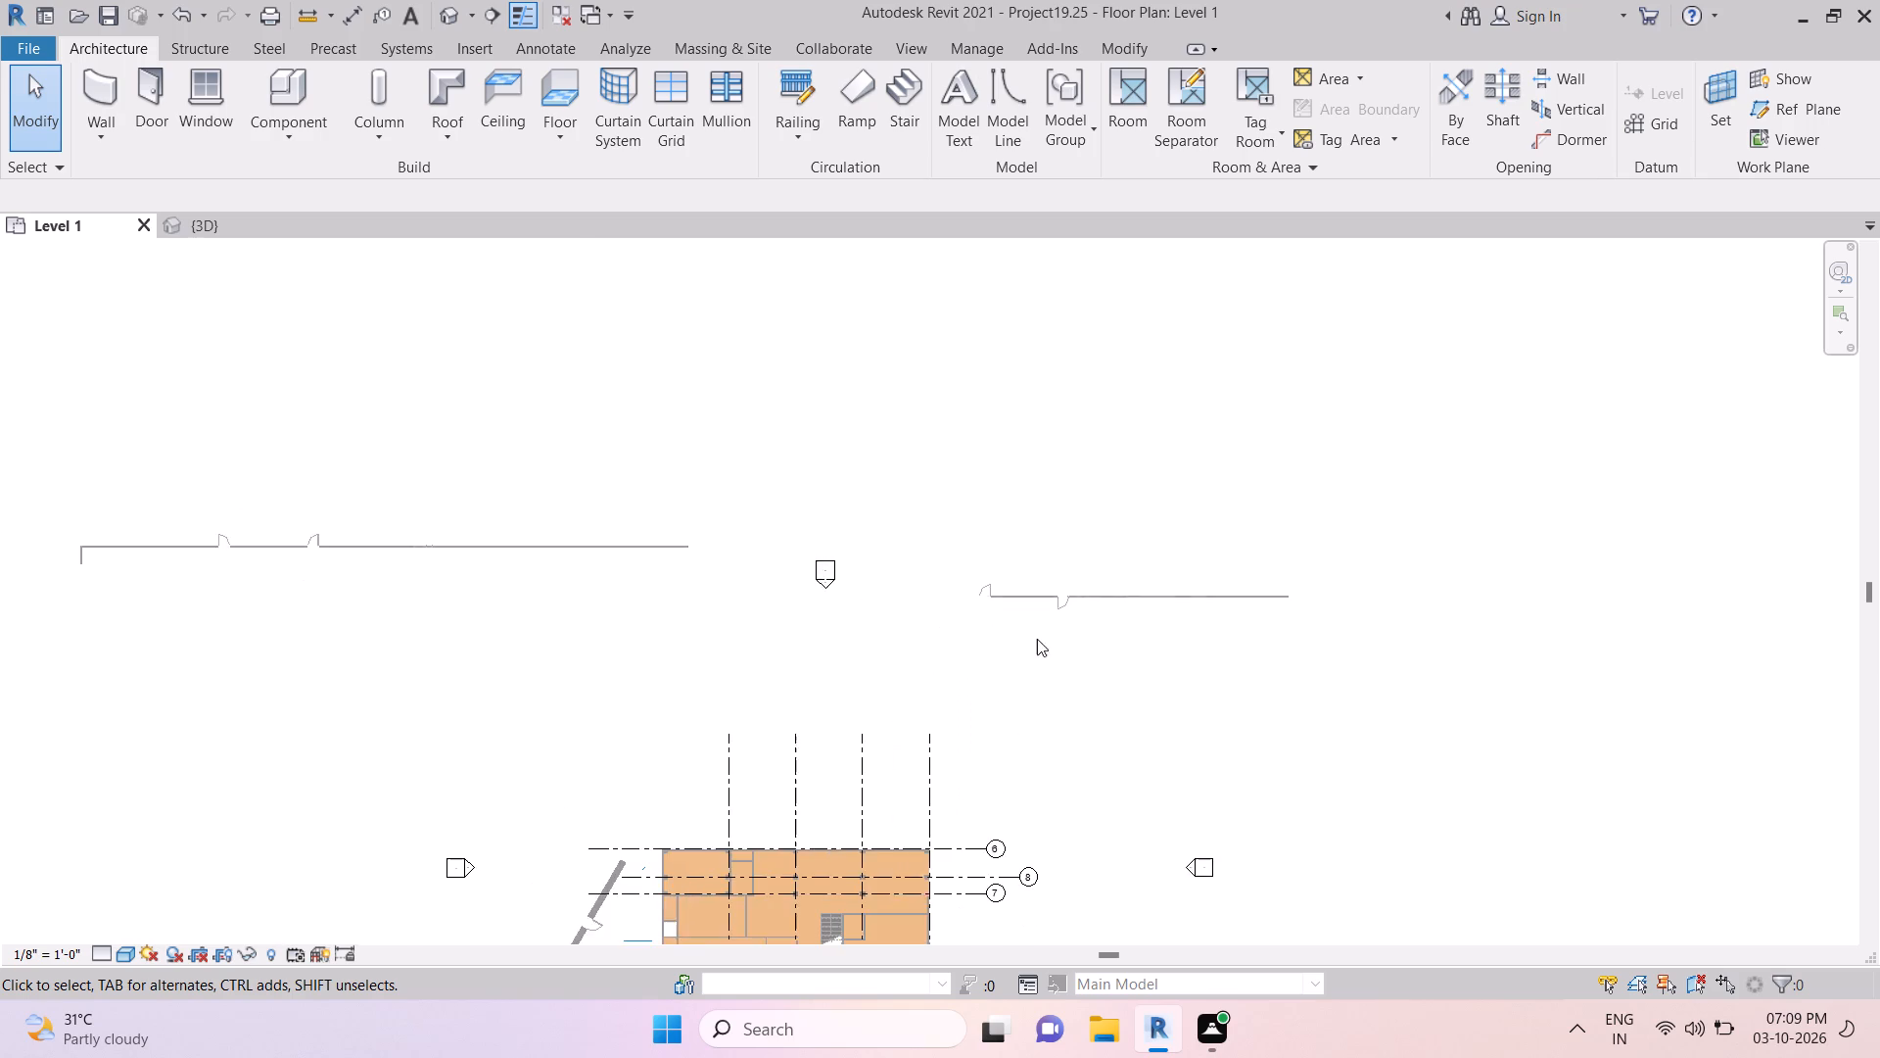
scroll(1030, 720, "down", 7)
scroll(1024, 683, "up", 11)
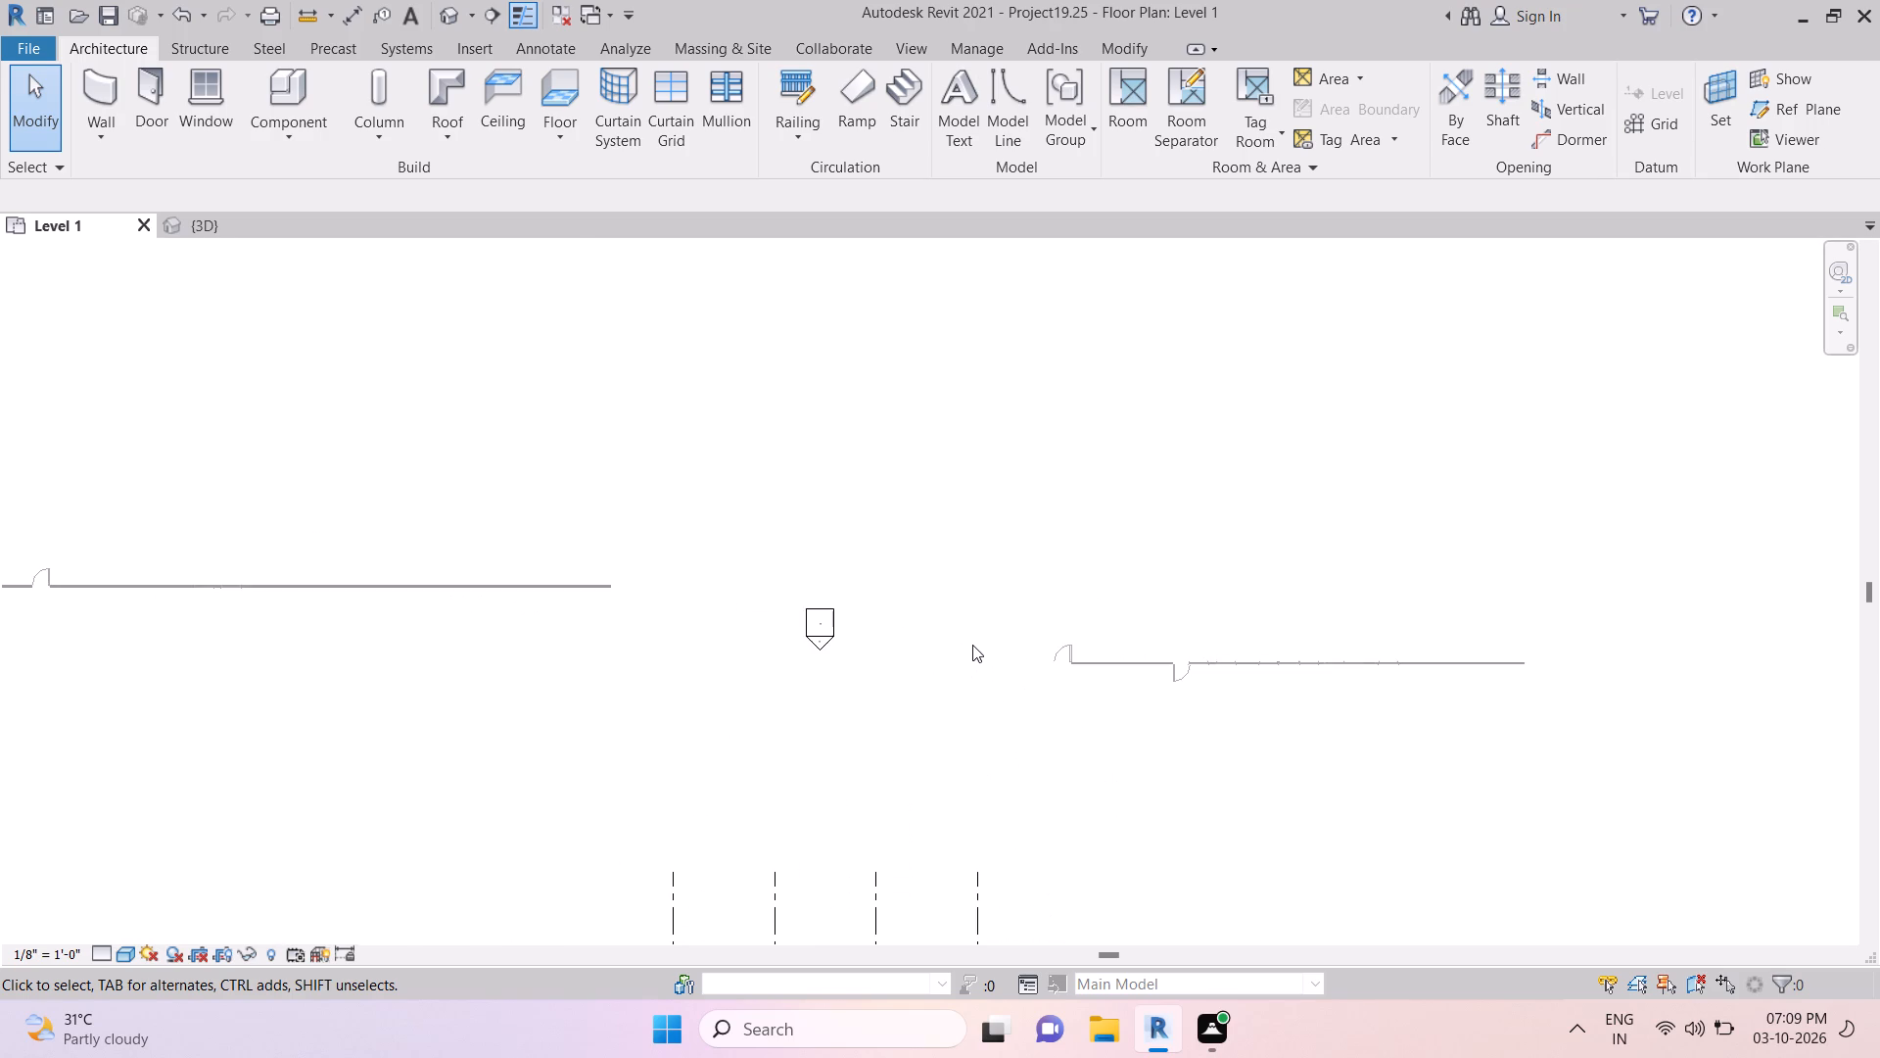
scroll(972, 645, "up", 3)
scroll(972, 645, "down", 12)
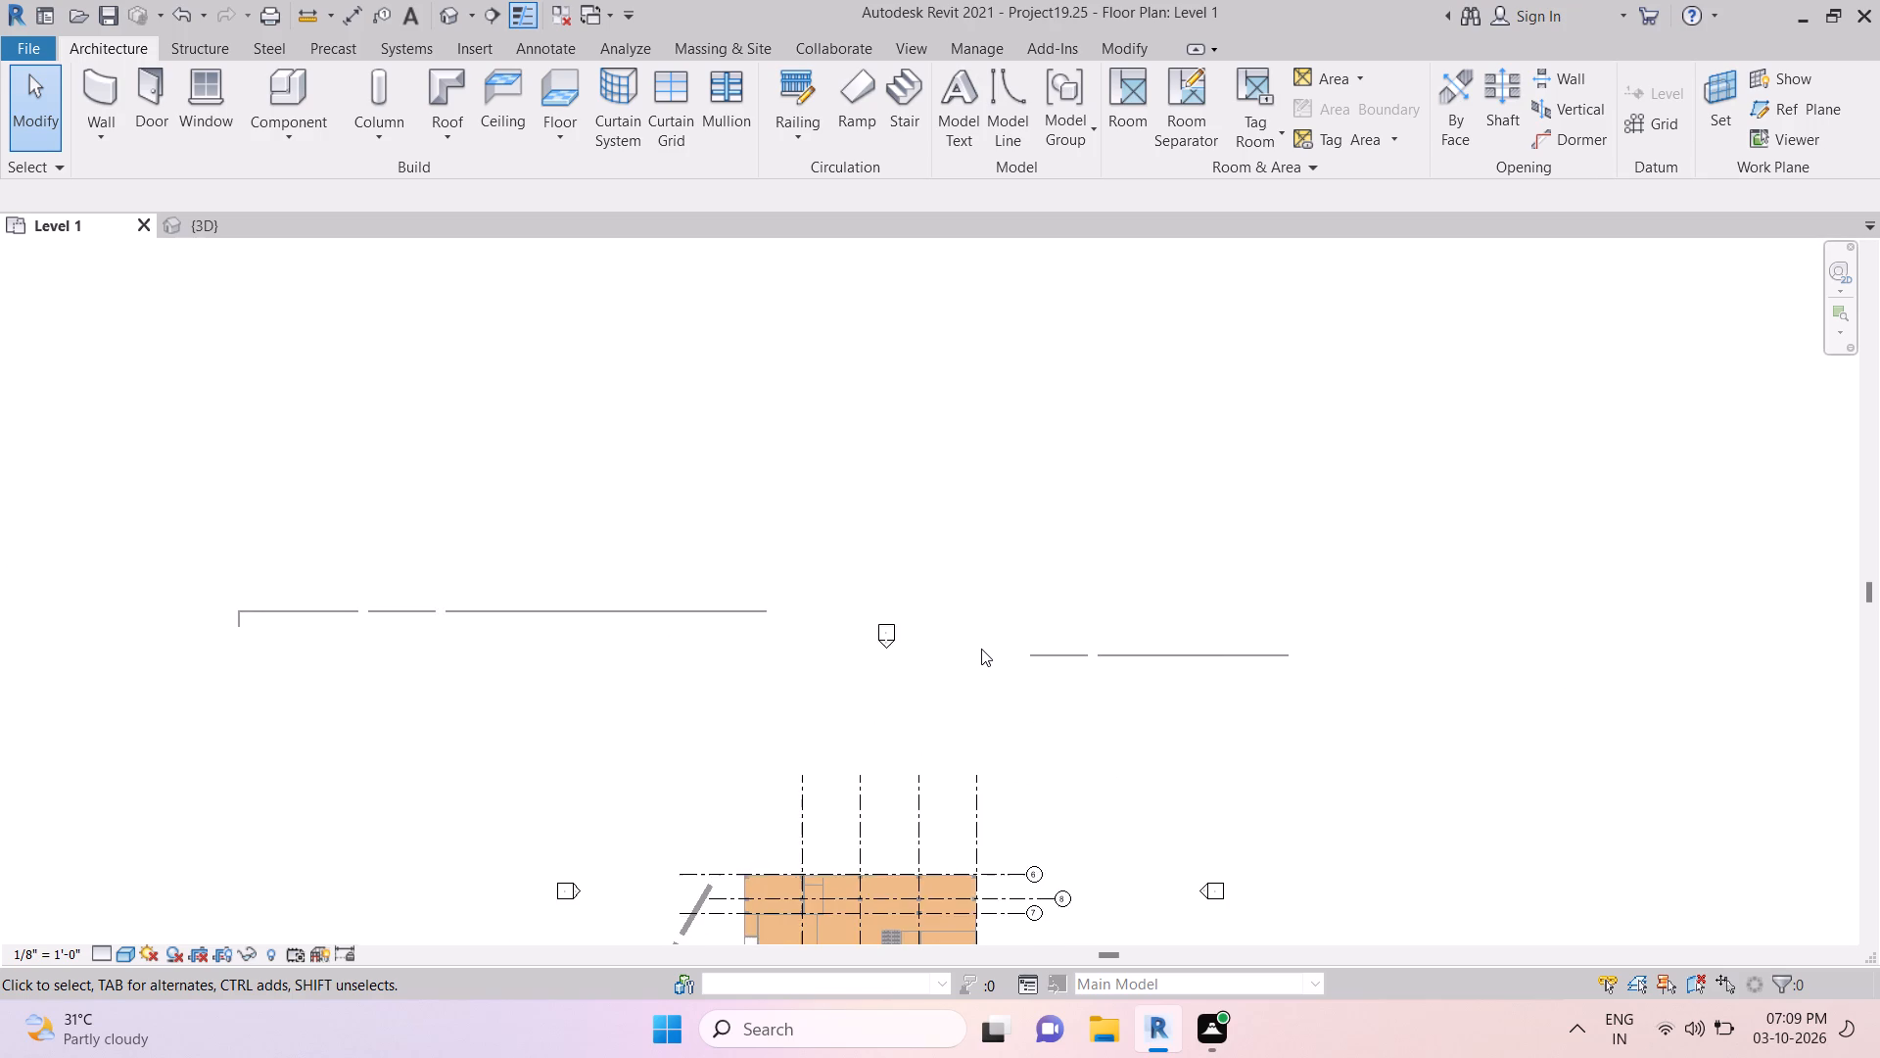
scroll(981, 649, "down", 7)
scroll(917, 613, "up", 1)
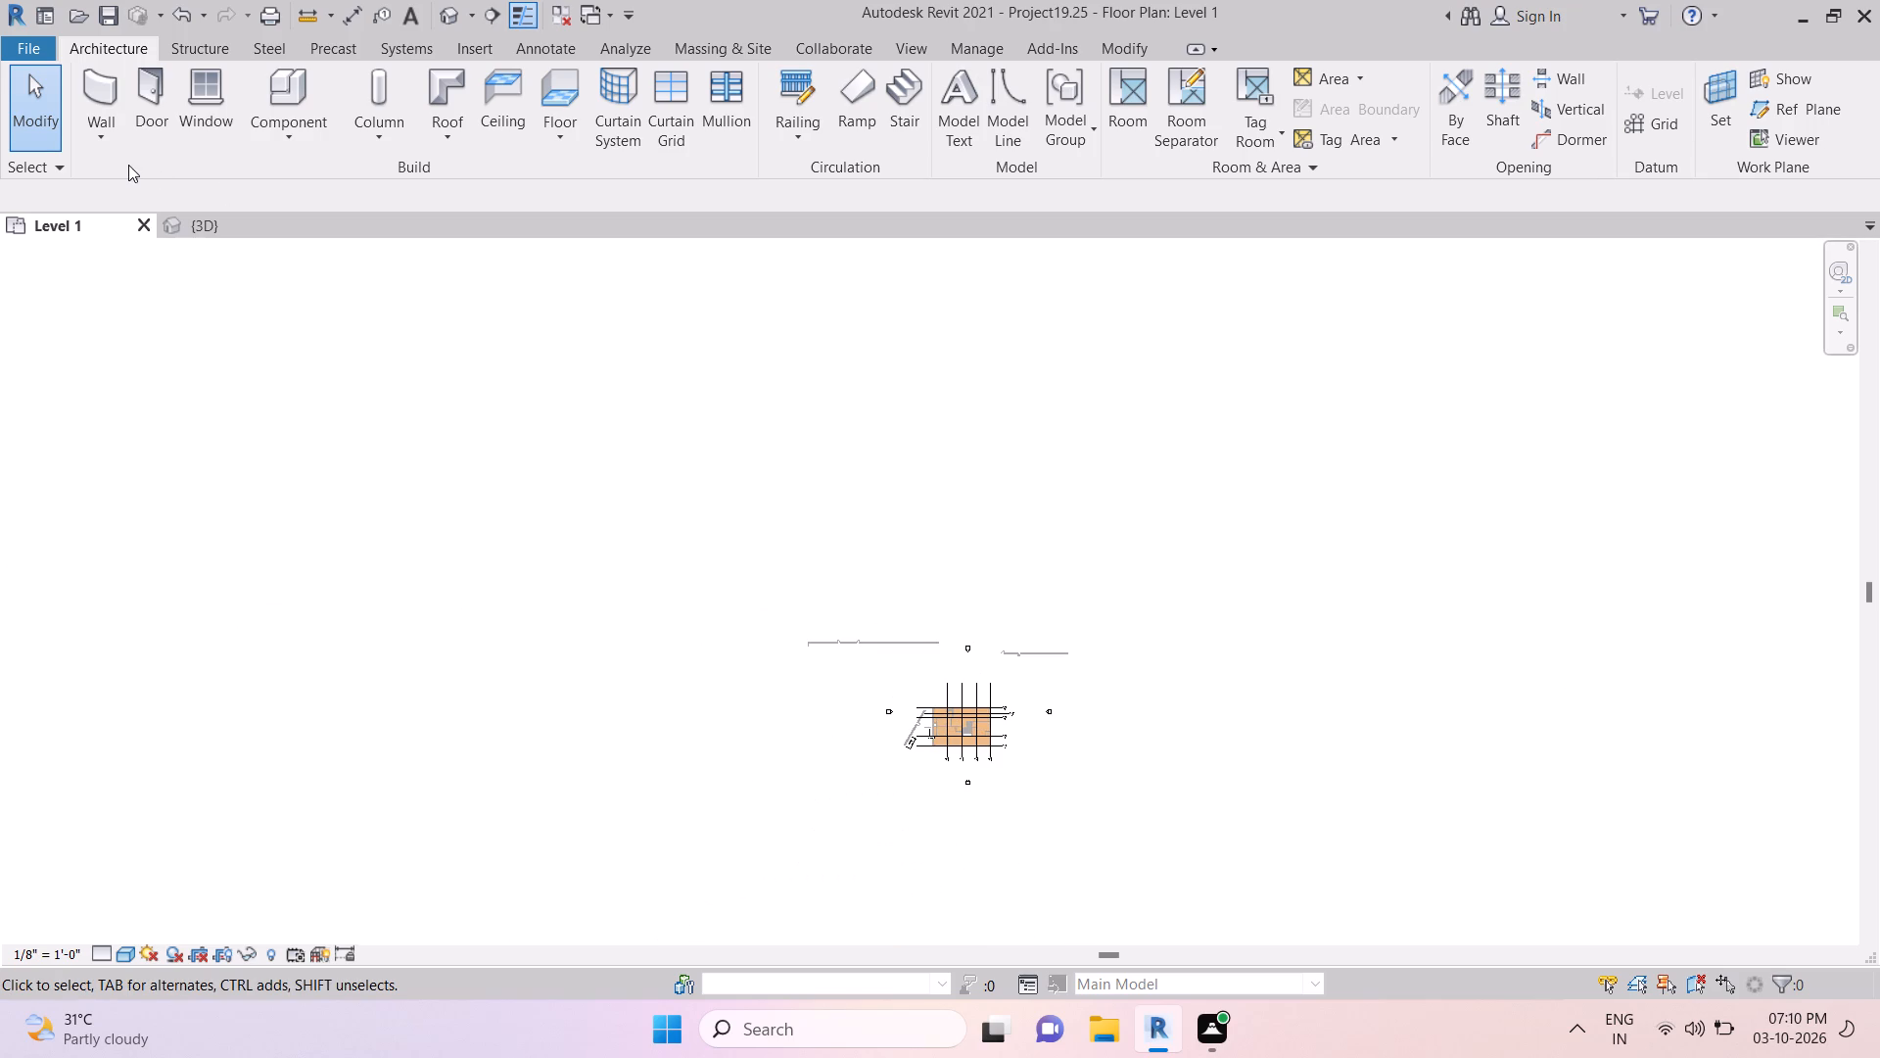
Examine the building and the remaining separate walls with their openings in the 3D view.
left_click(206, 223)
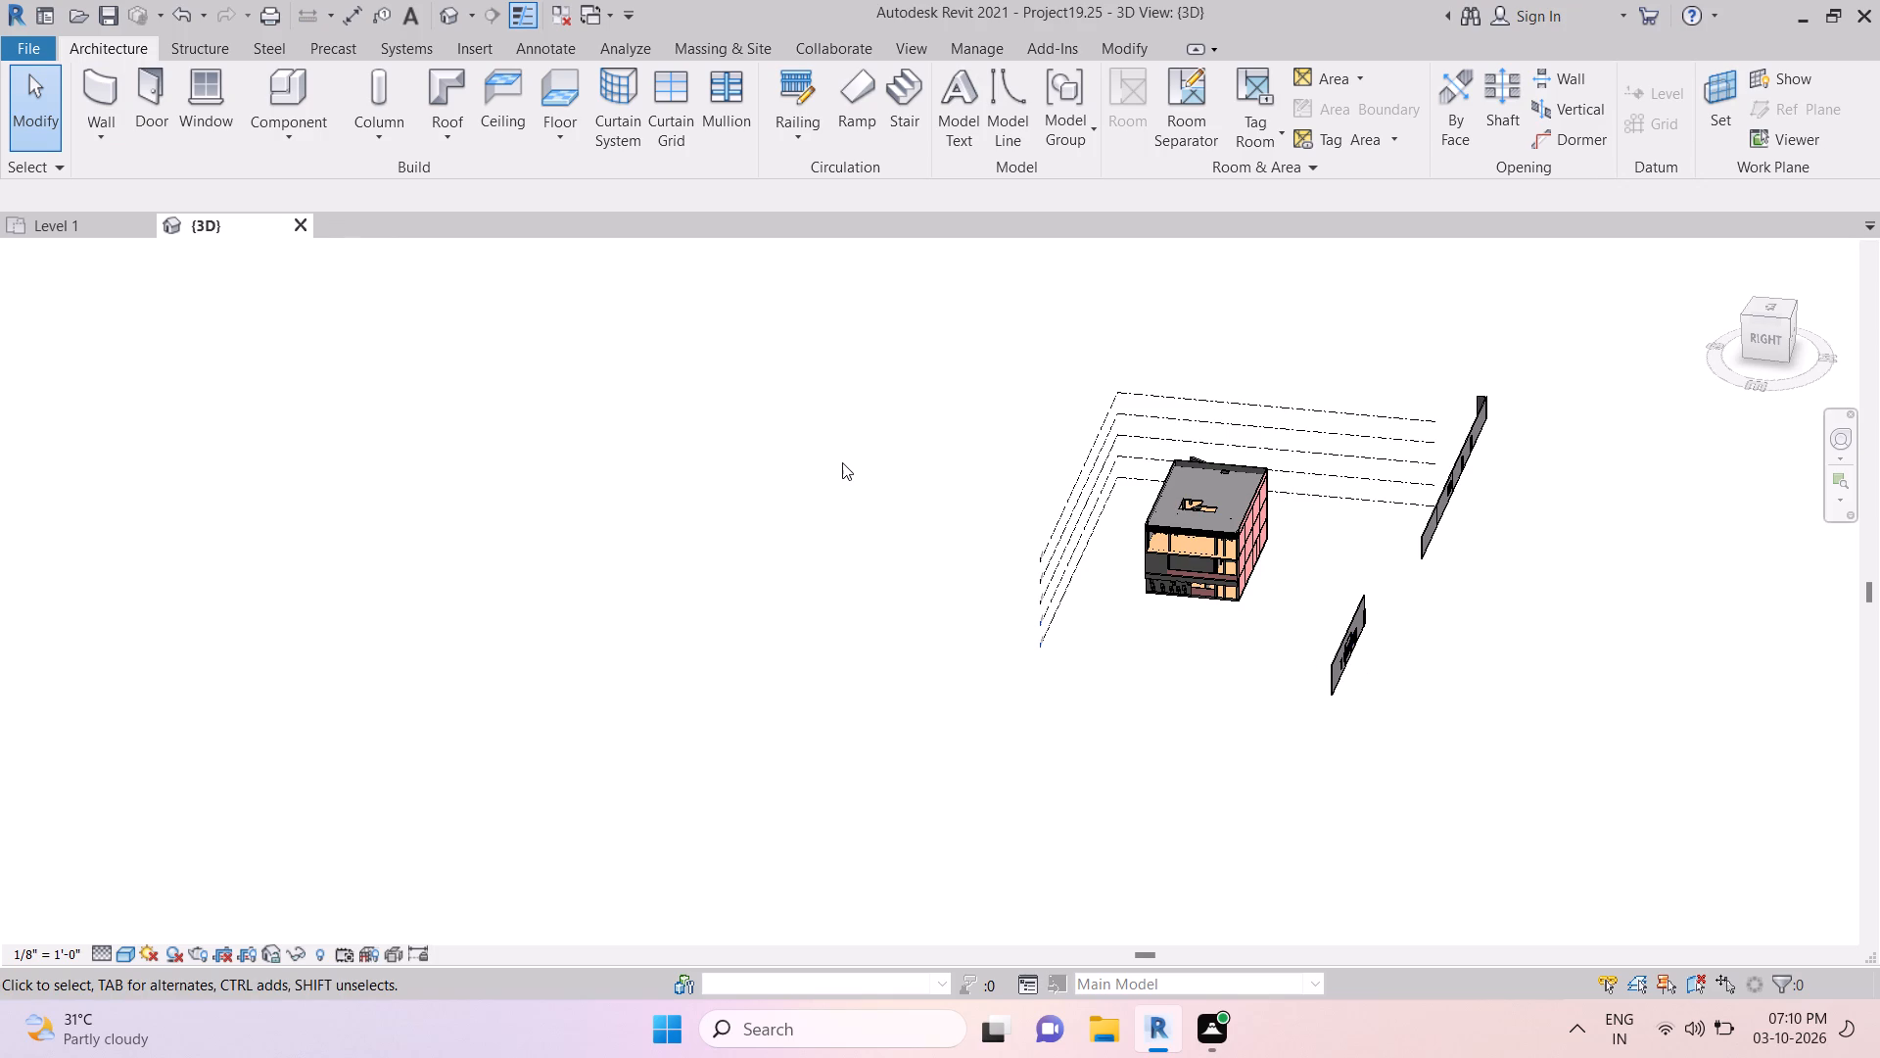
scroll(1222, 549, "down", 4)
scroll(1222, 550, "up", 2)
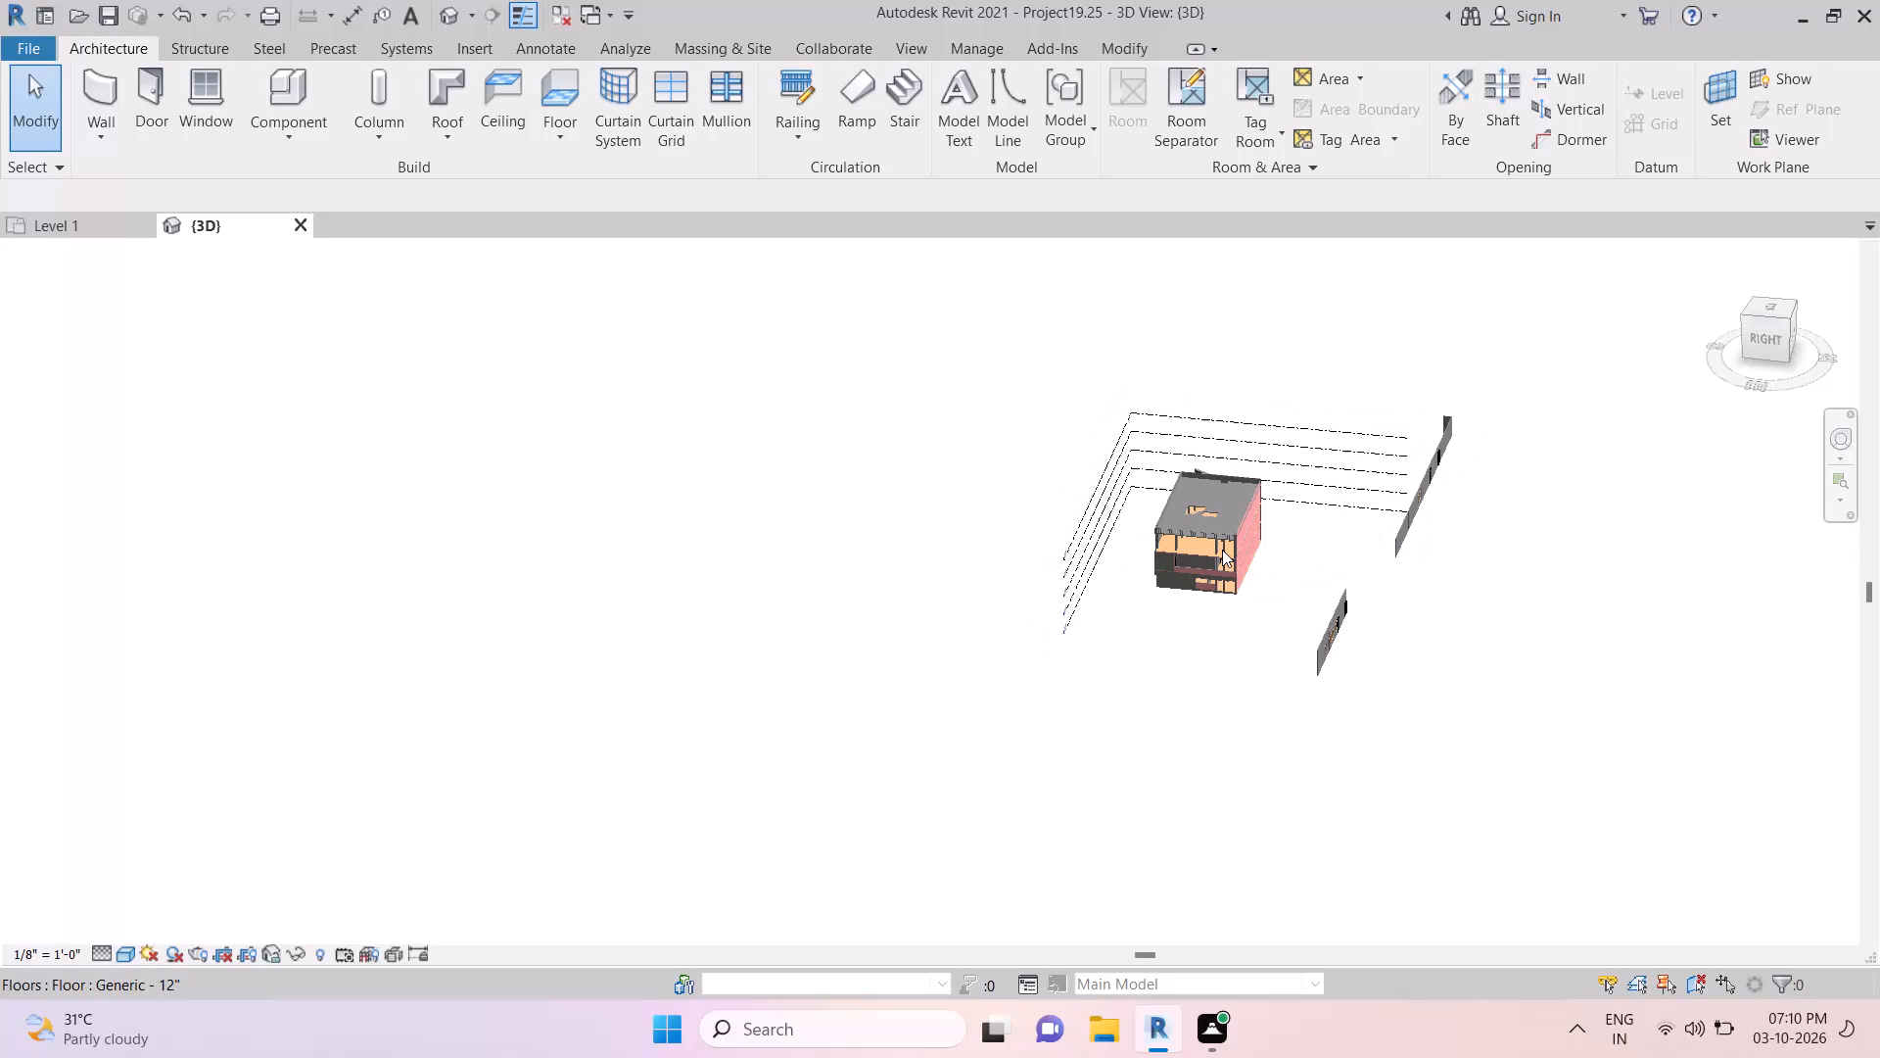
scroll(1222, 550, "up", 9)
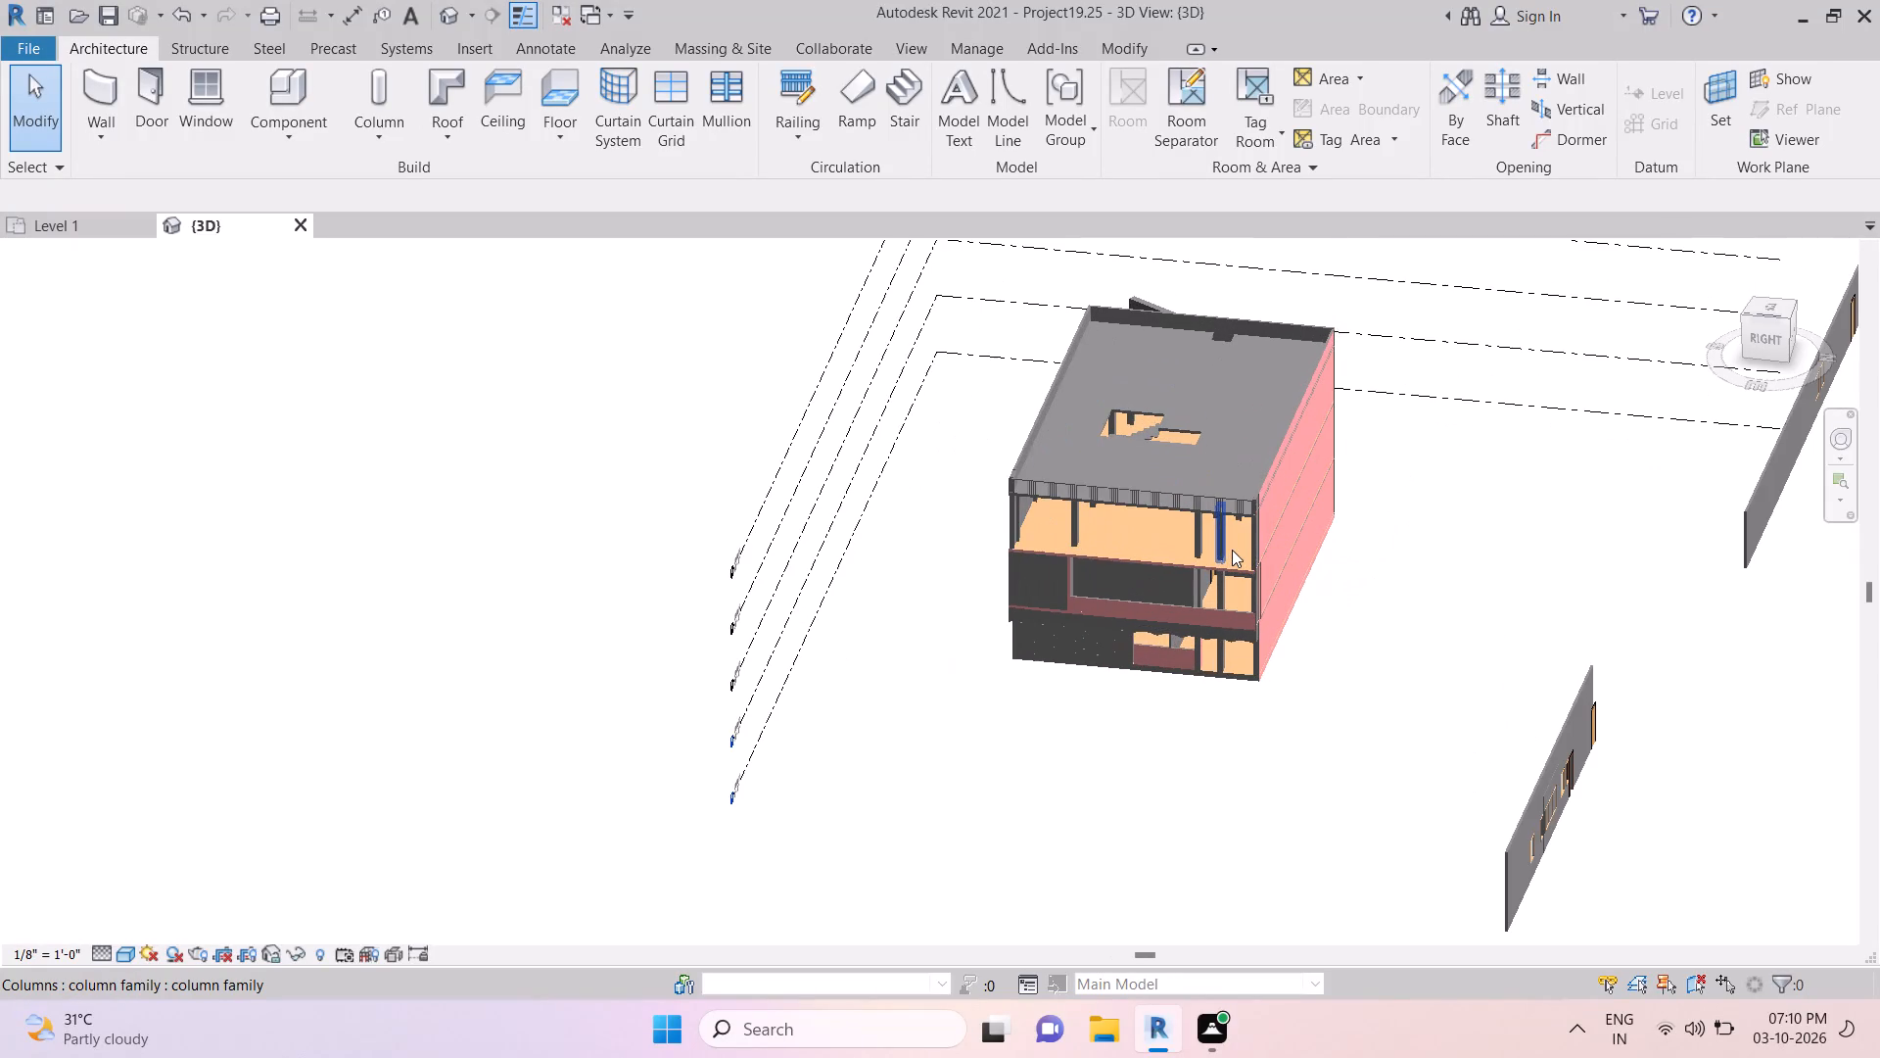
scroll(1236, 551, "up", 6)
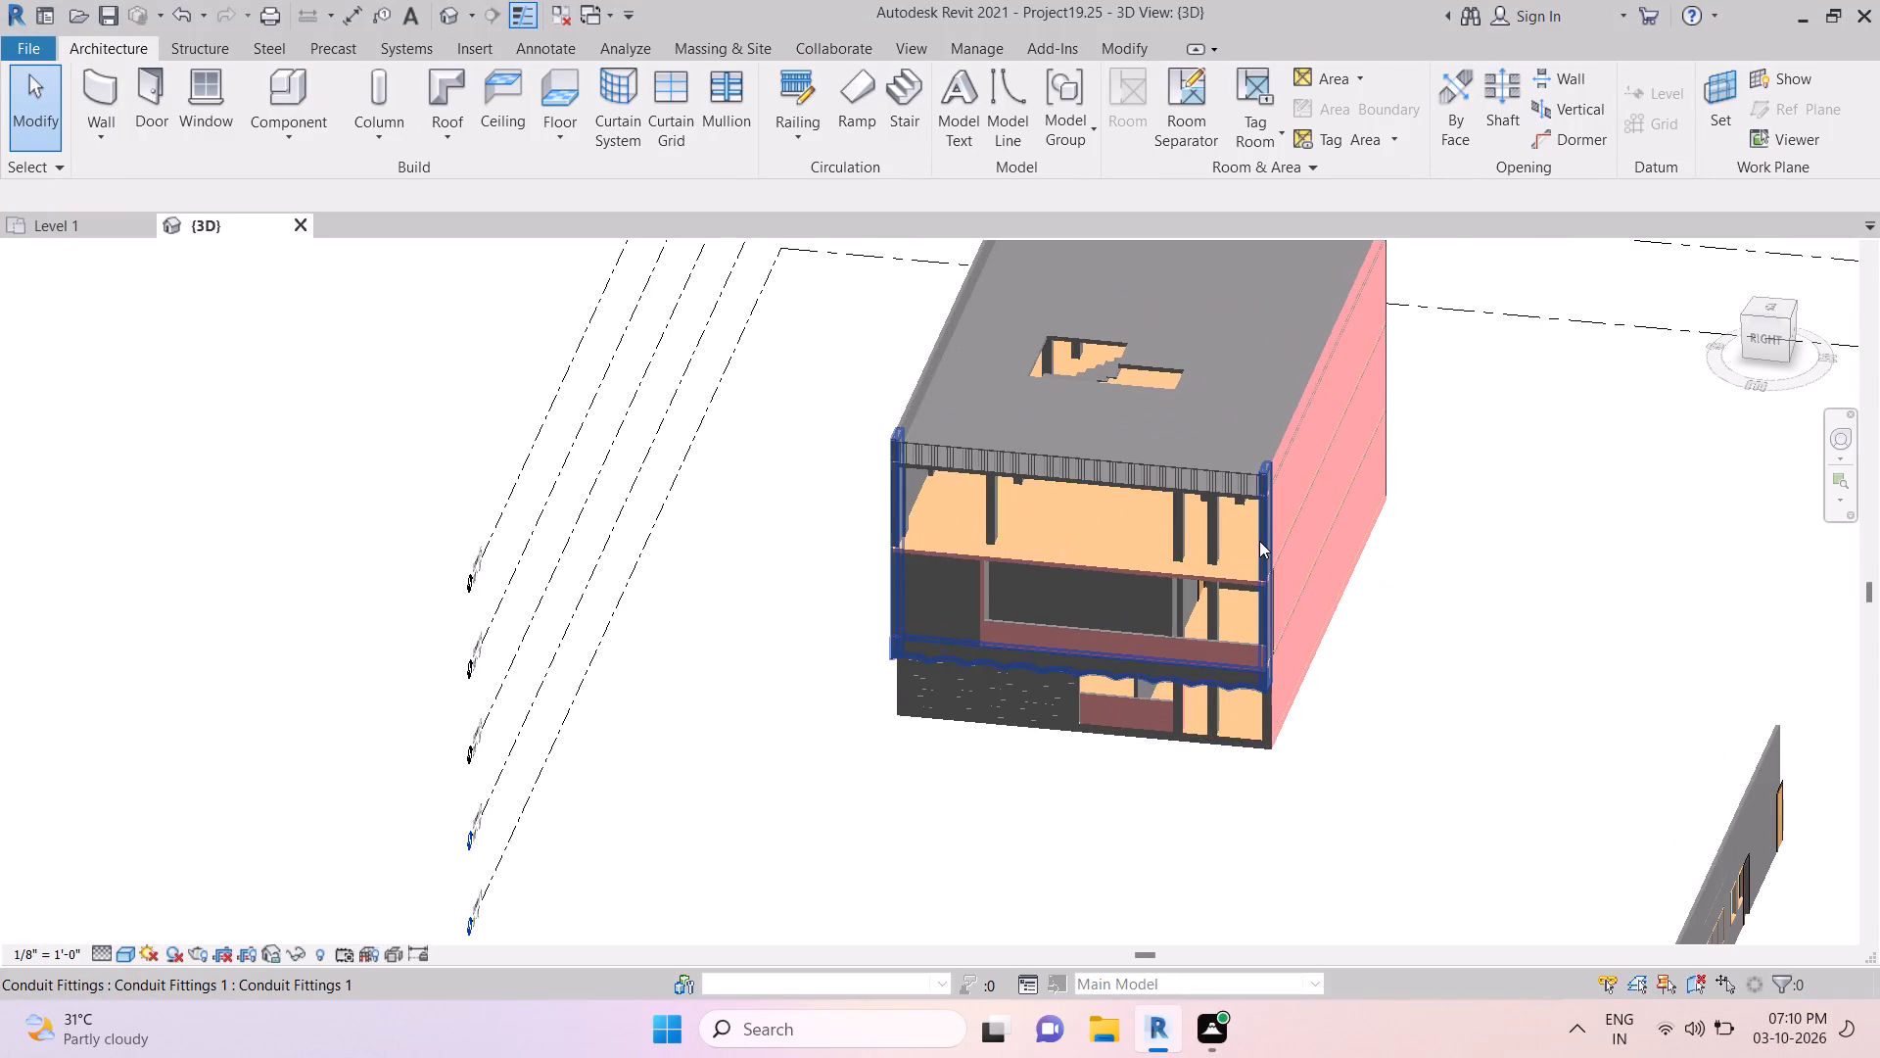
scroll(1259, 541, "up", 2)
scroll(1259, 541, "down", 6)
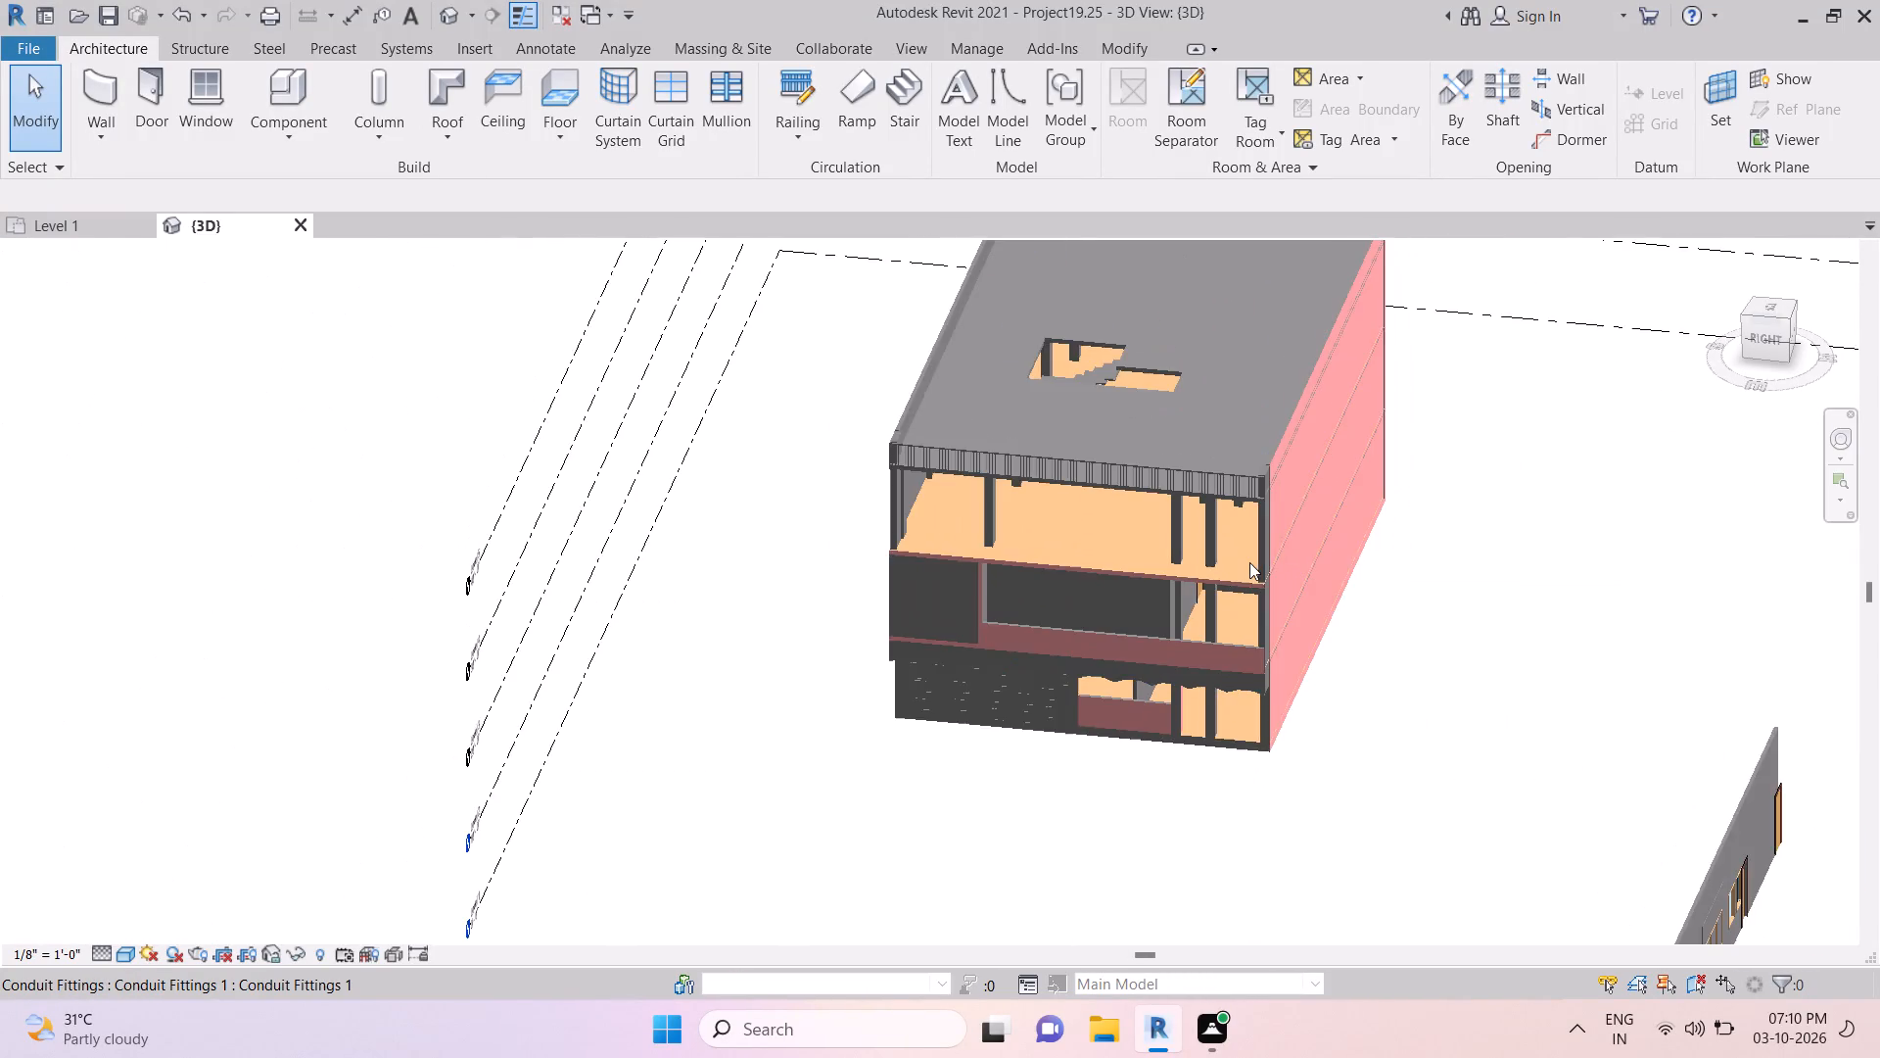
scroll(1249, 562, "down", 7)
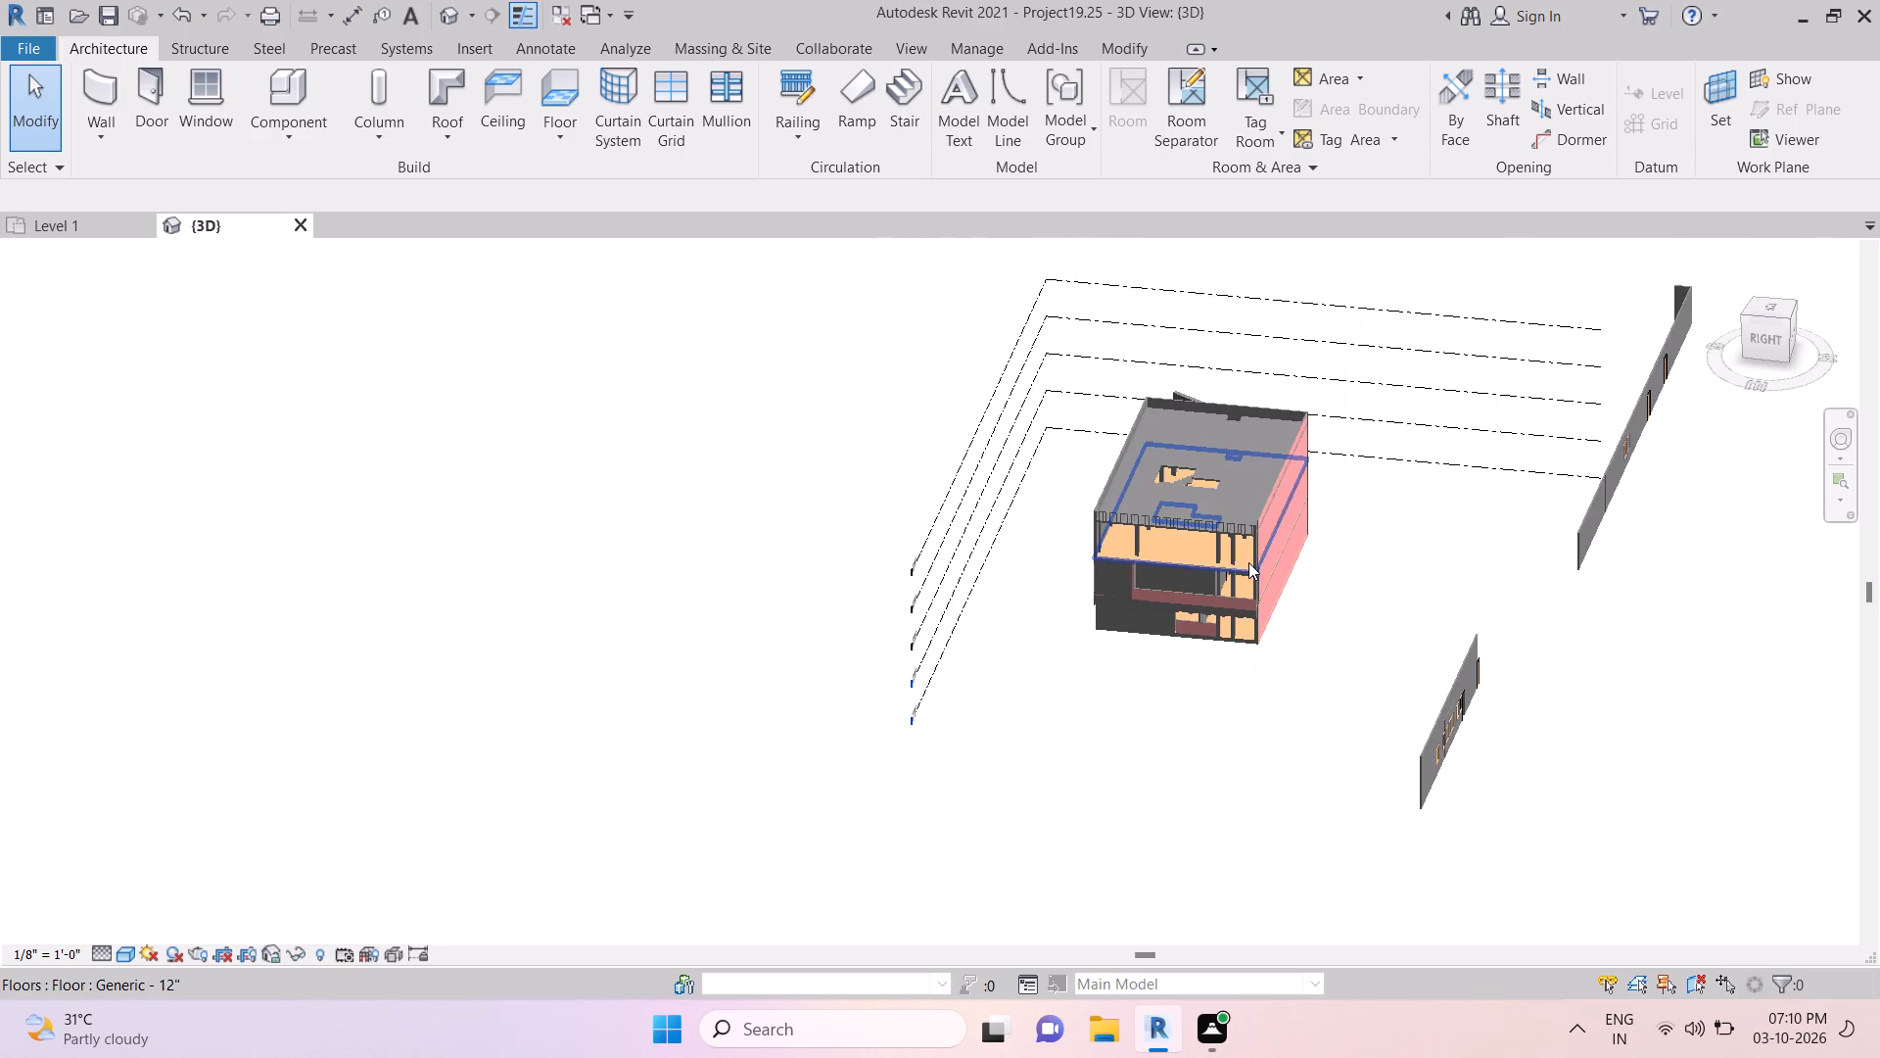
Examine the building and the two remaining separate walls with their openings in the 3D view.
scroll(1248, 562, "up", 12)
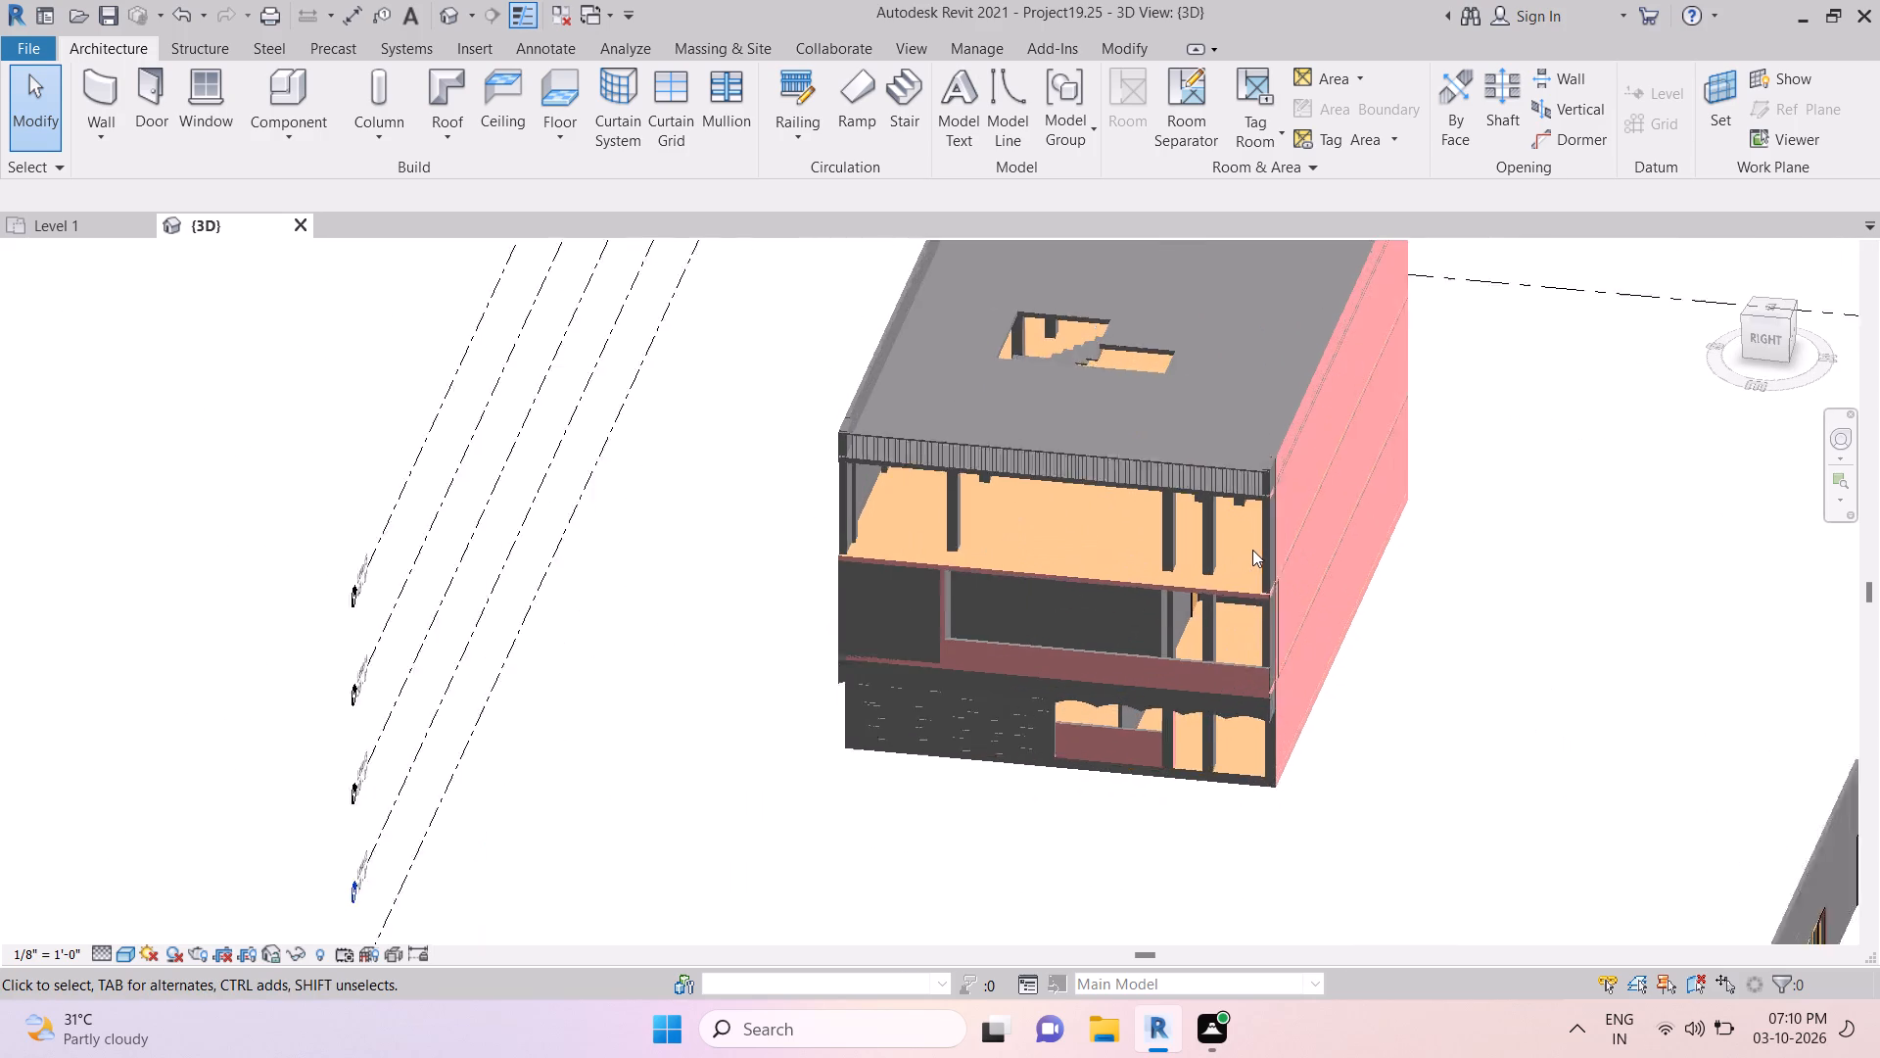
scroll(1253, 550, "down", 12)
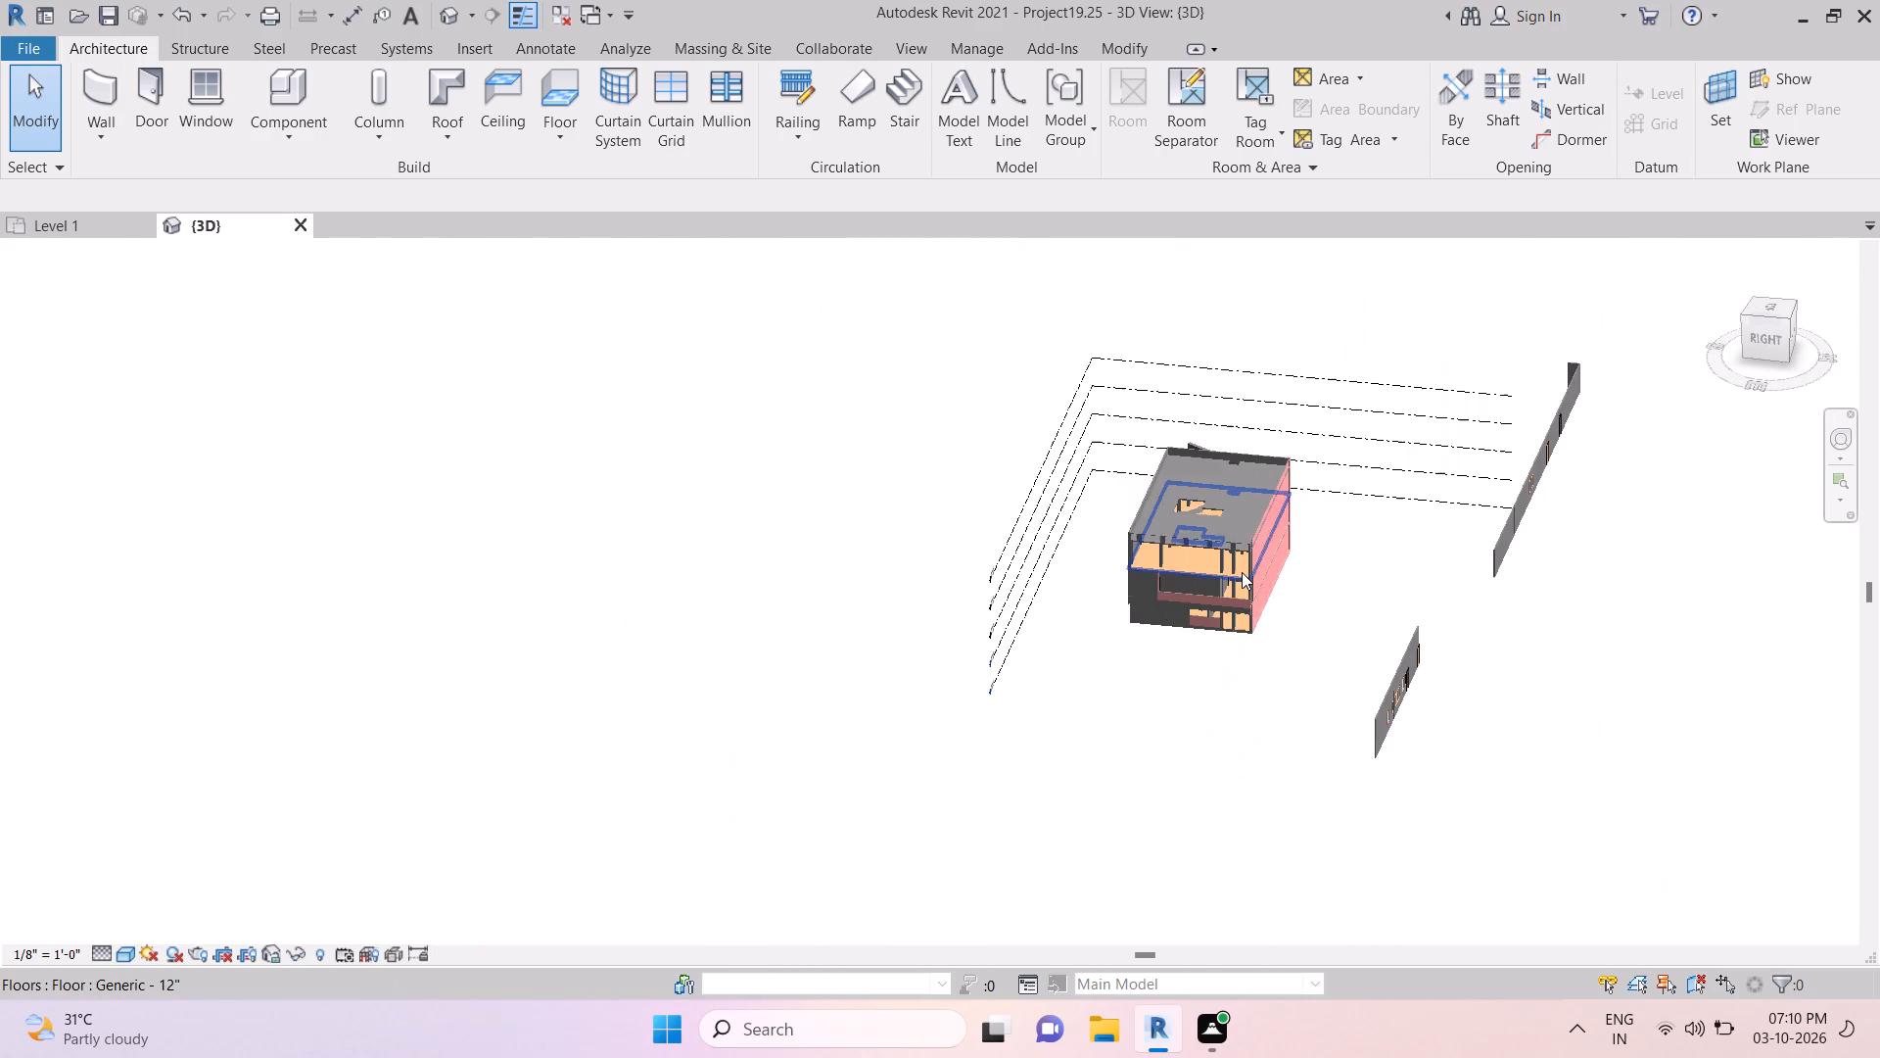
scroll(1296, 394, "up", 1)
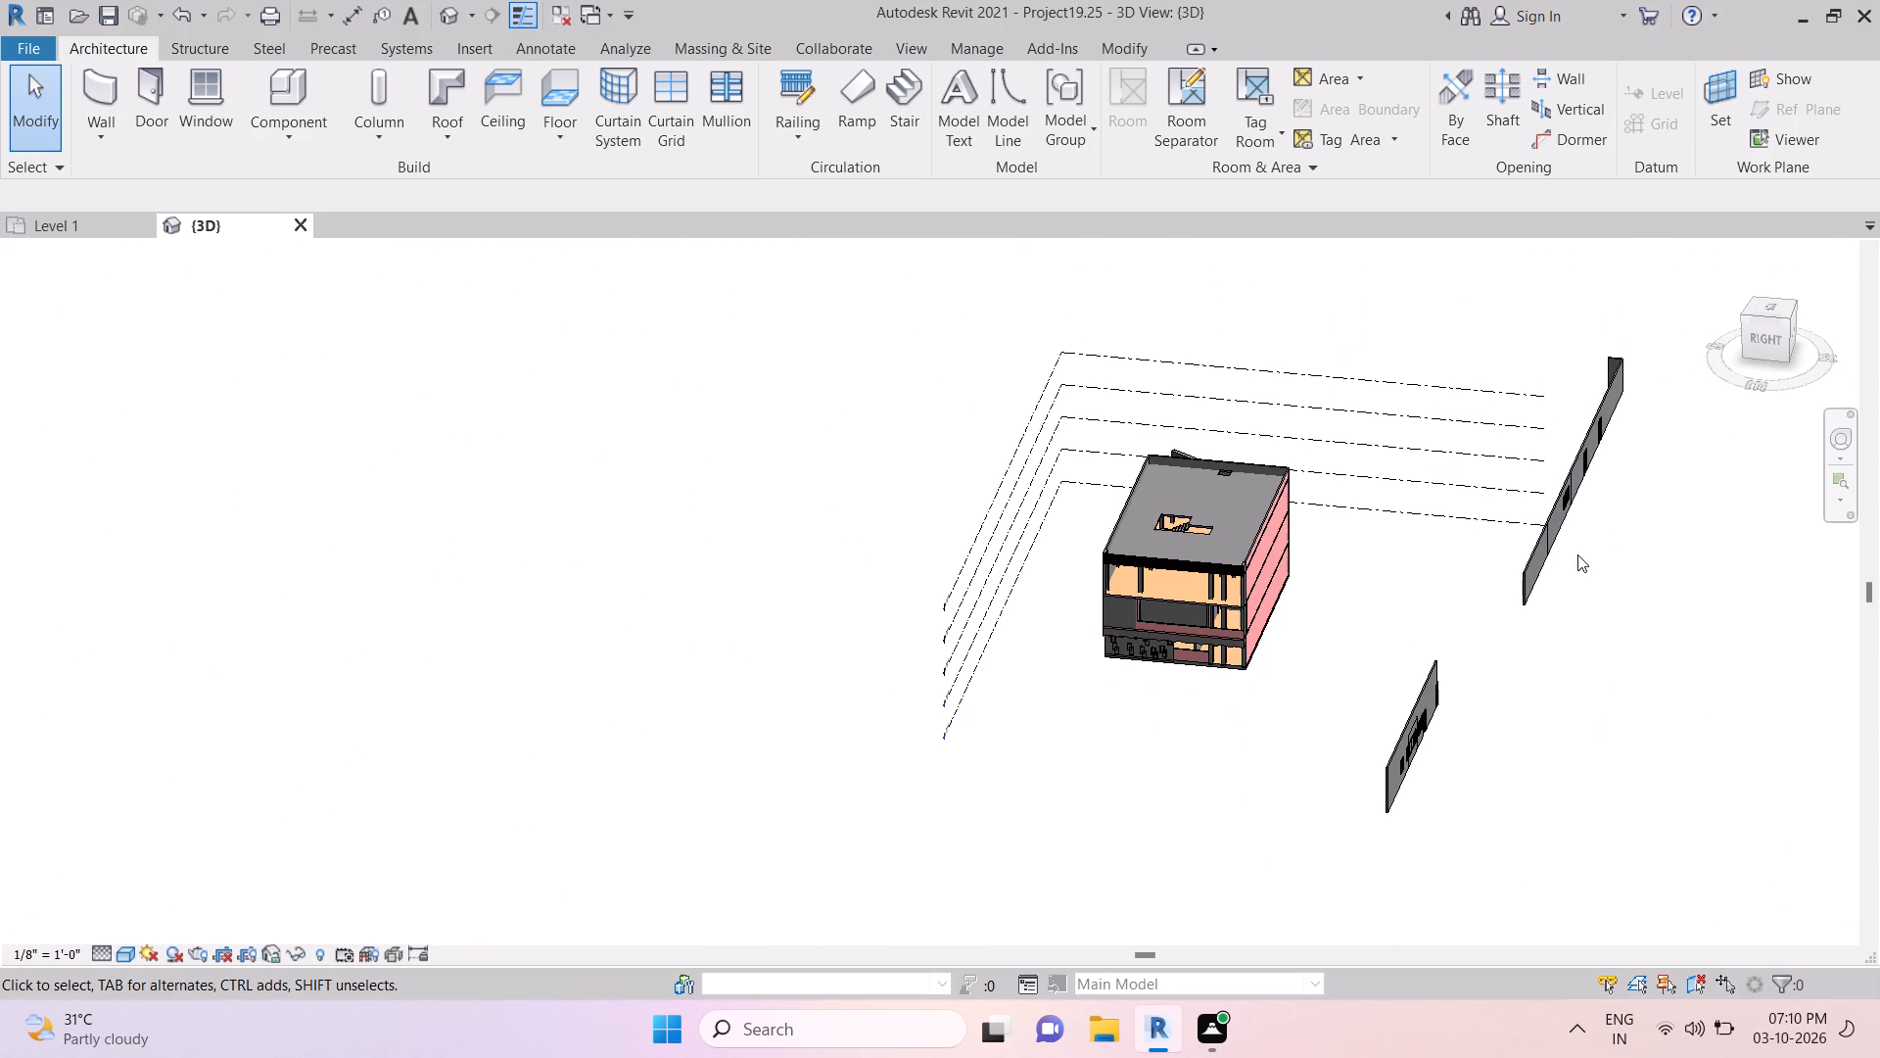
left_click(1598, 625)
left_click(1279, 729)
left_click(1023, 728)
left_click(999, 698)
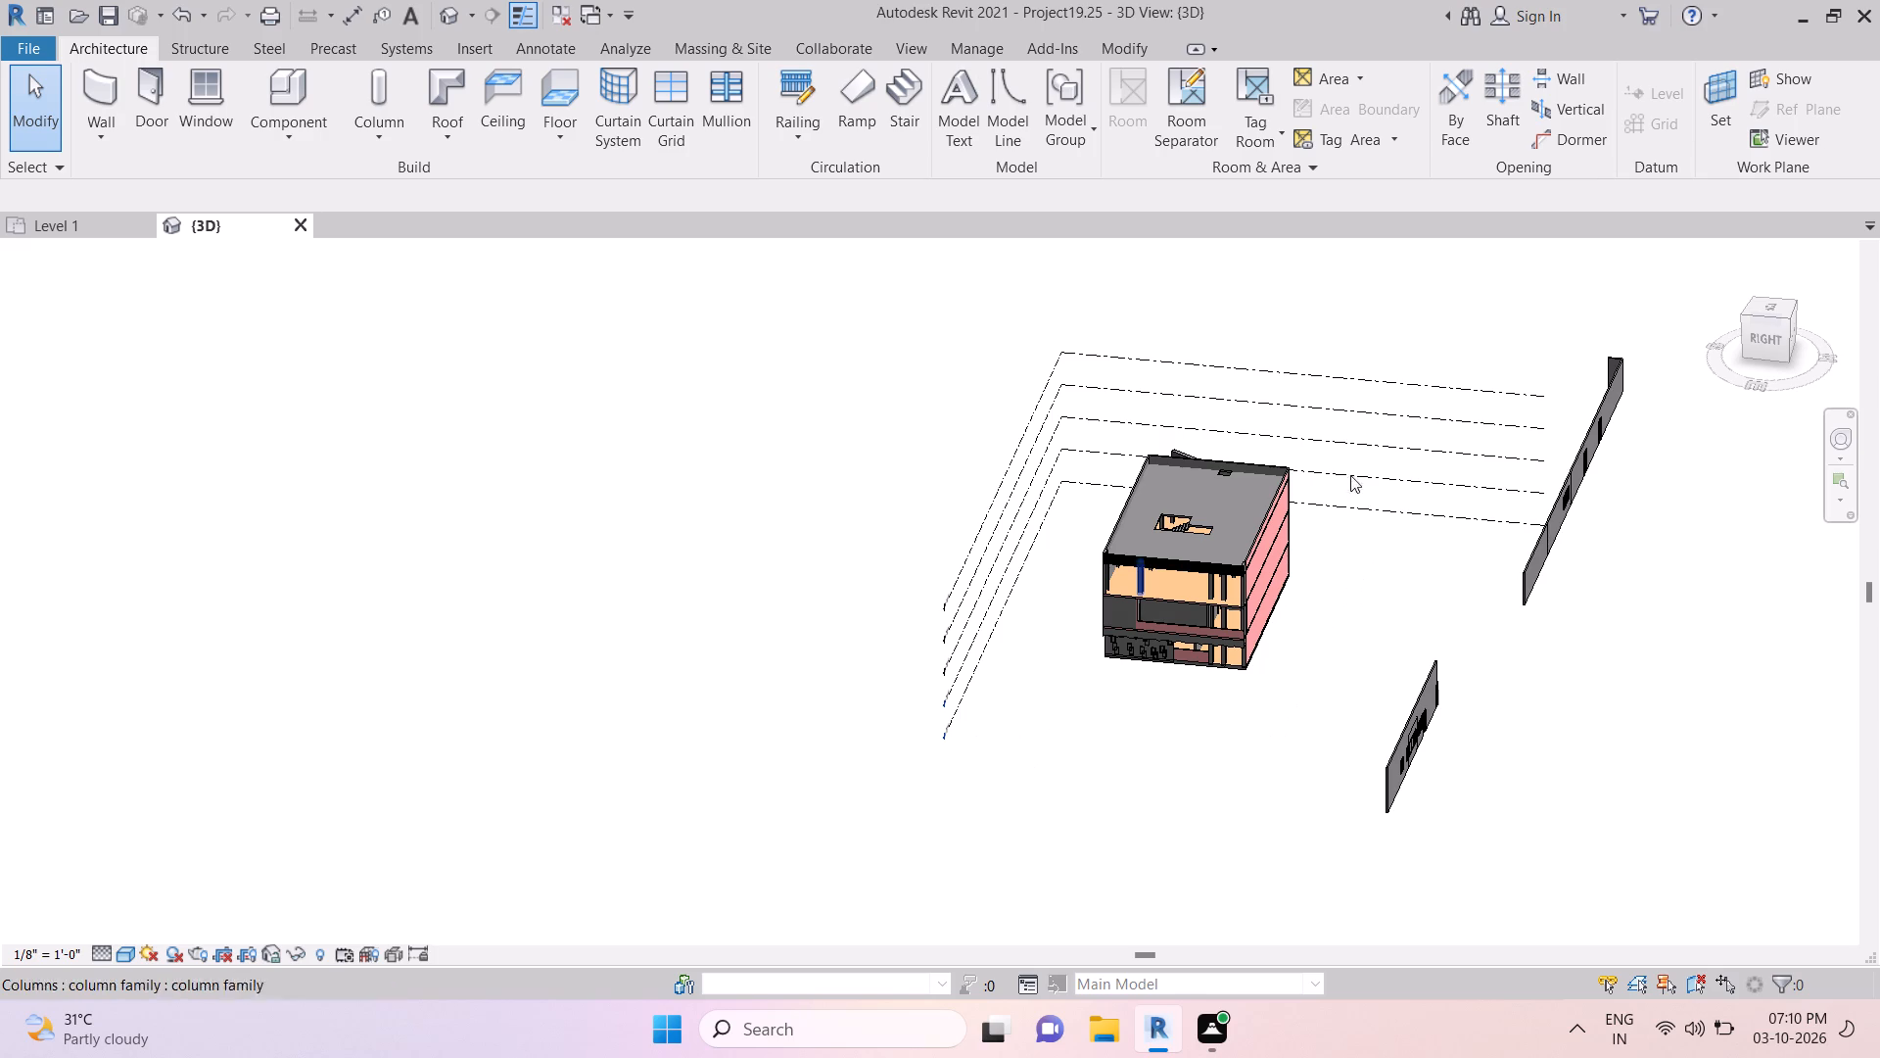
left_click(1398, 601)
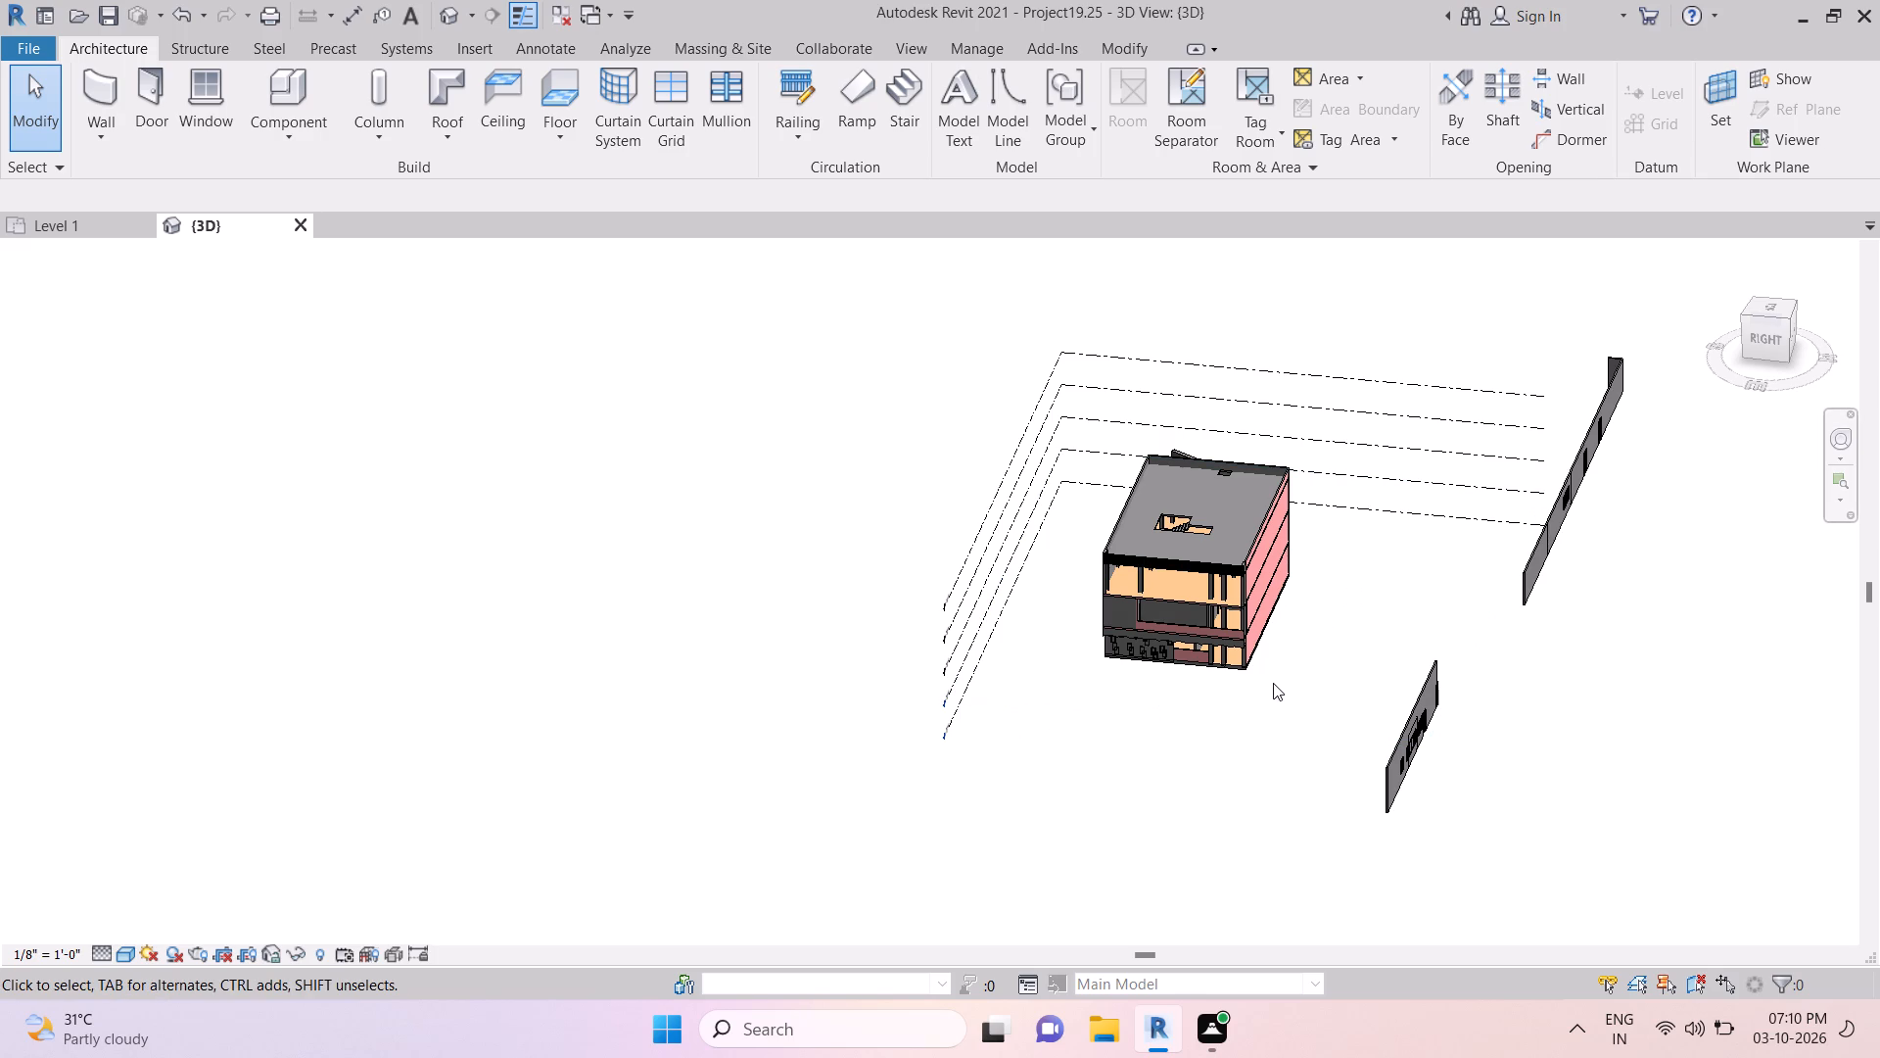
scroll(1511, 610, "down", 1)
scroll(1298, 788, "down", 4)
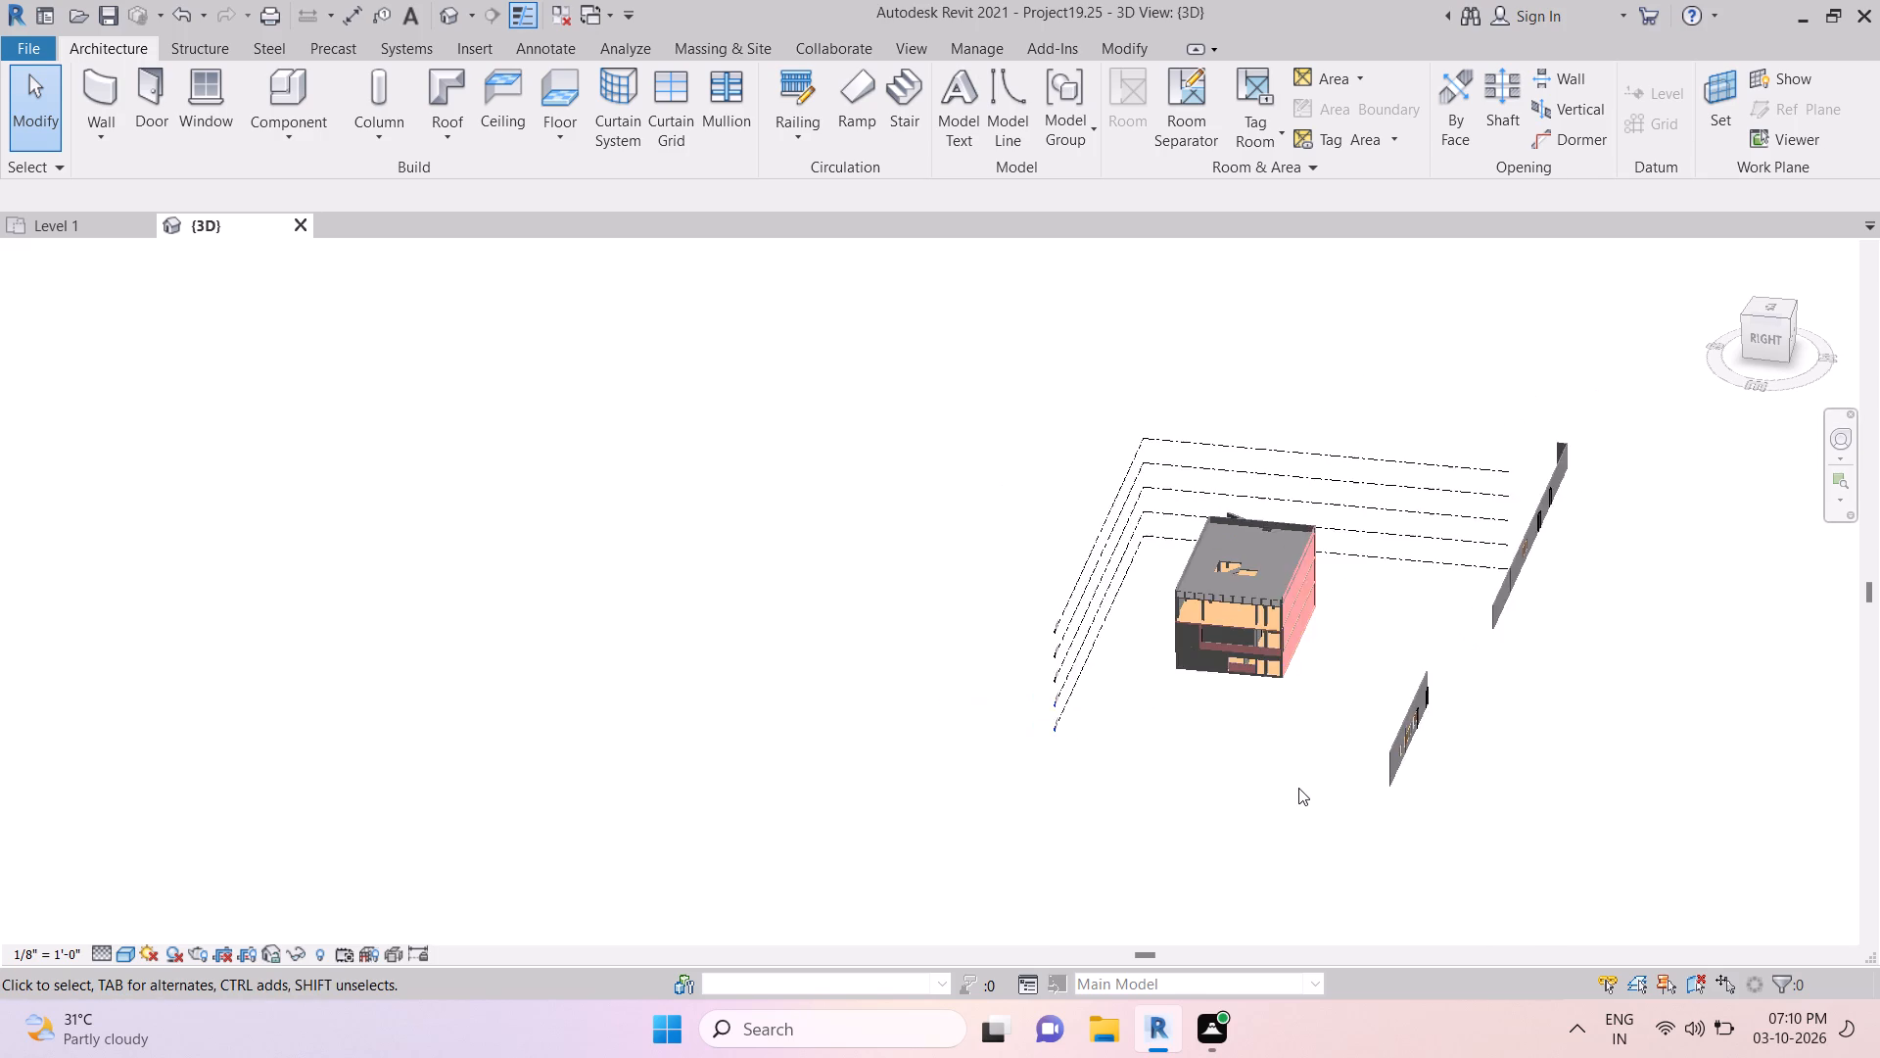
scroll(1298, 788, "down", 1)
scroll(1298, 788, "up", 9)
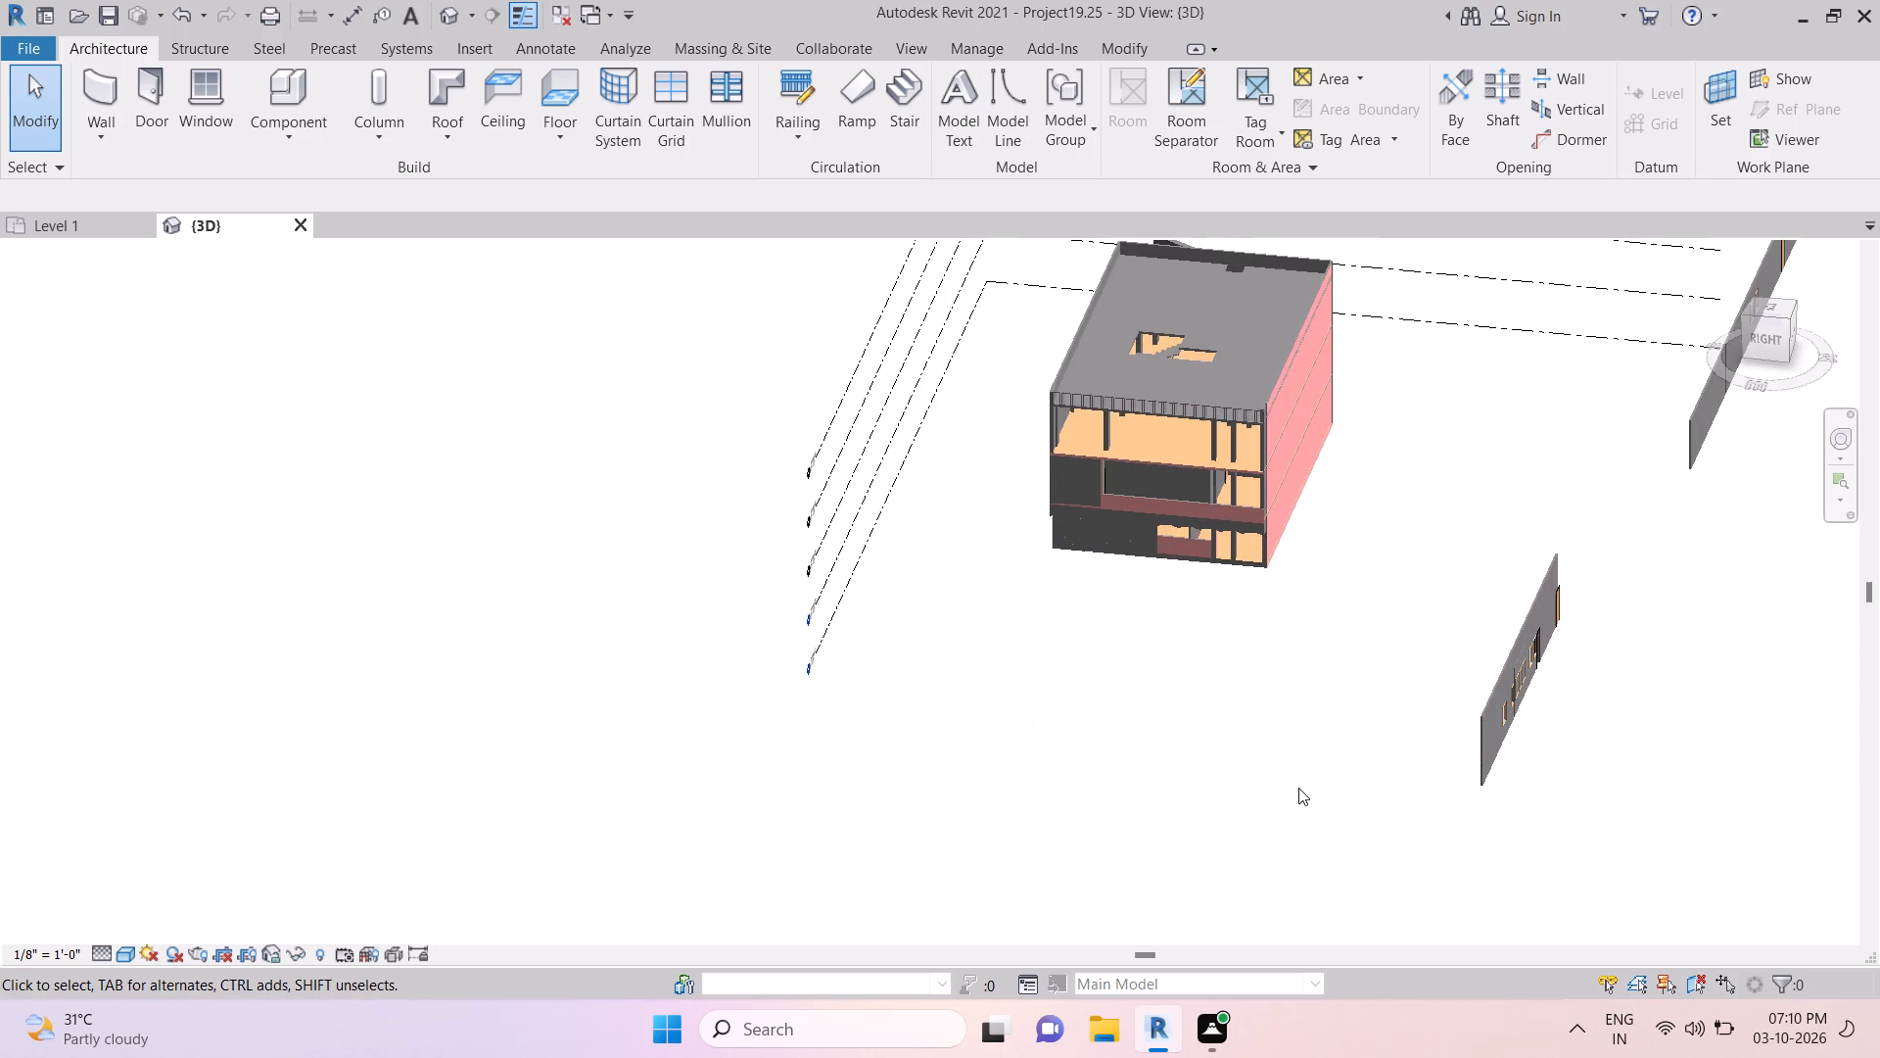
scroll(1298, 788, "up", 1)
scroll(1403, 693, "up", 1)
scroll(1463, 545, "down", 1)
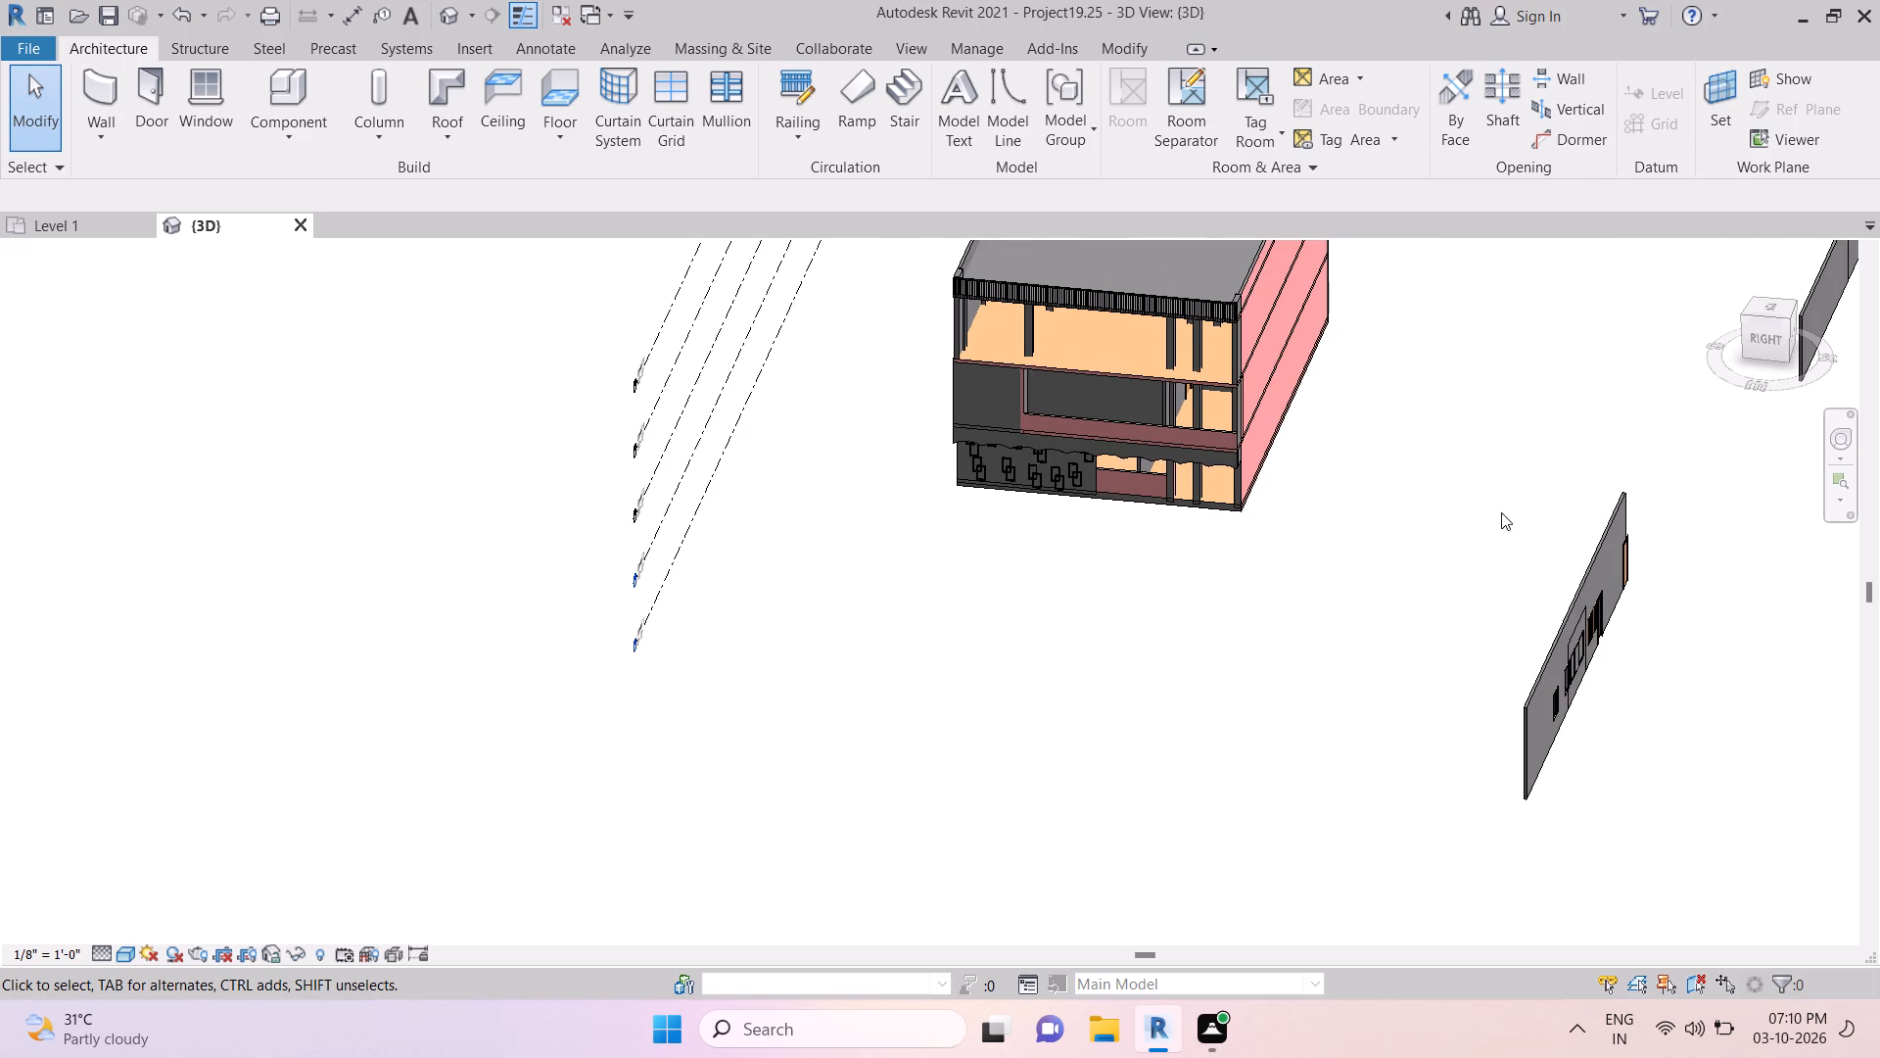
scroll(1501, 512, "down", 5)
scroll(1437, 549, "up", 1)
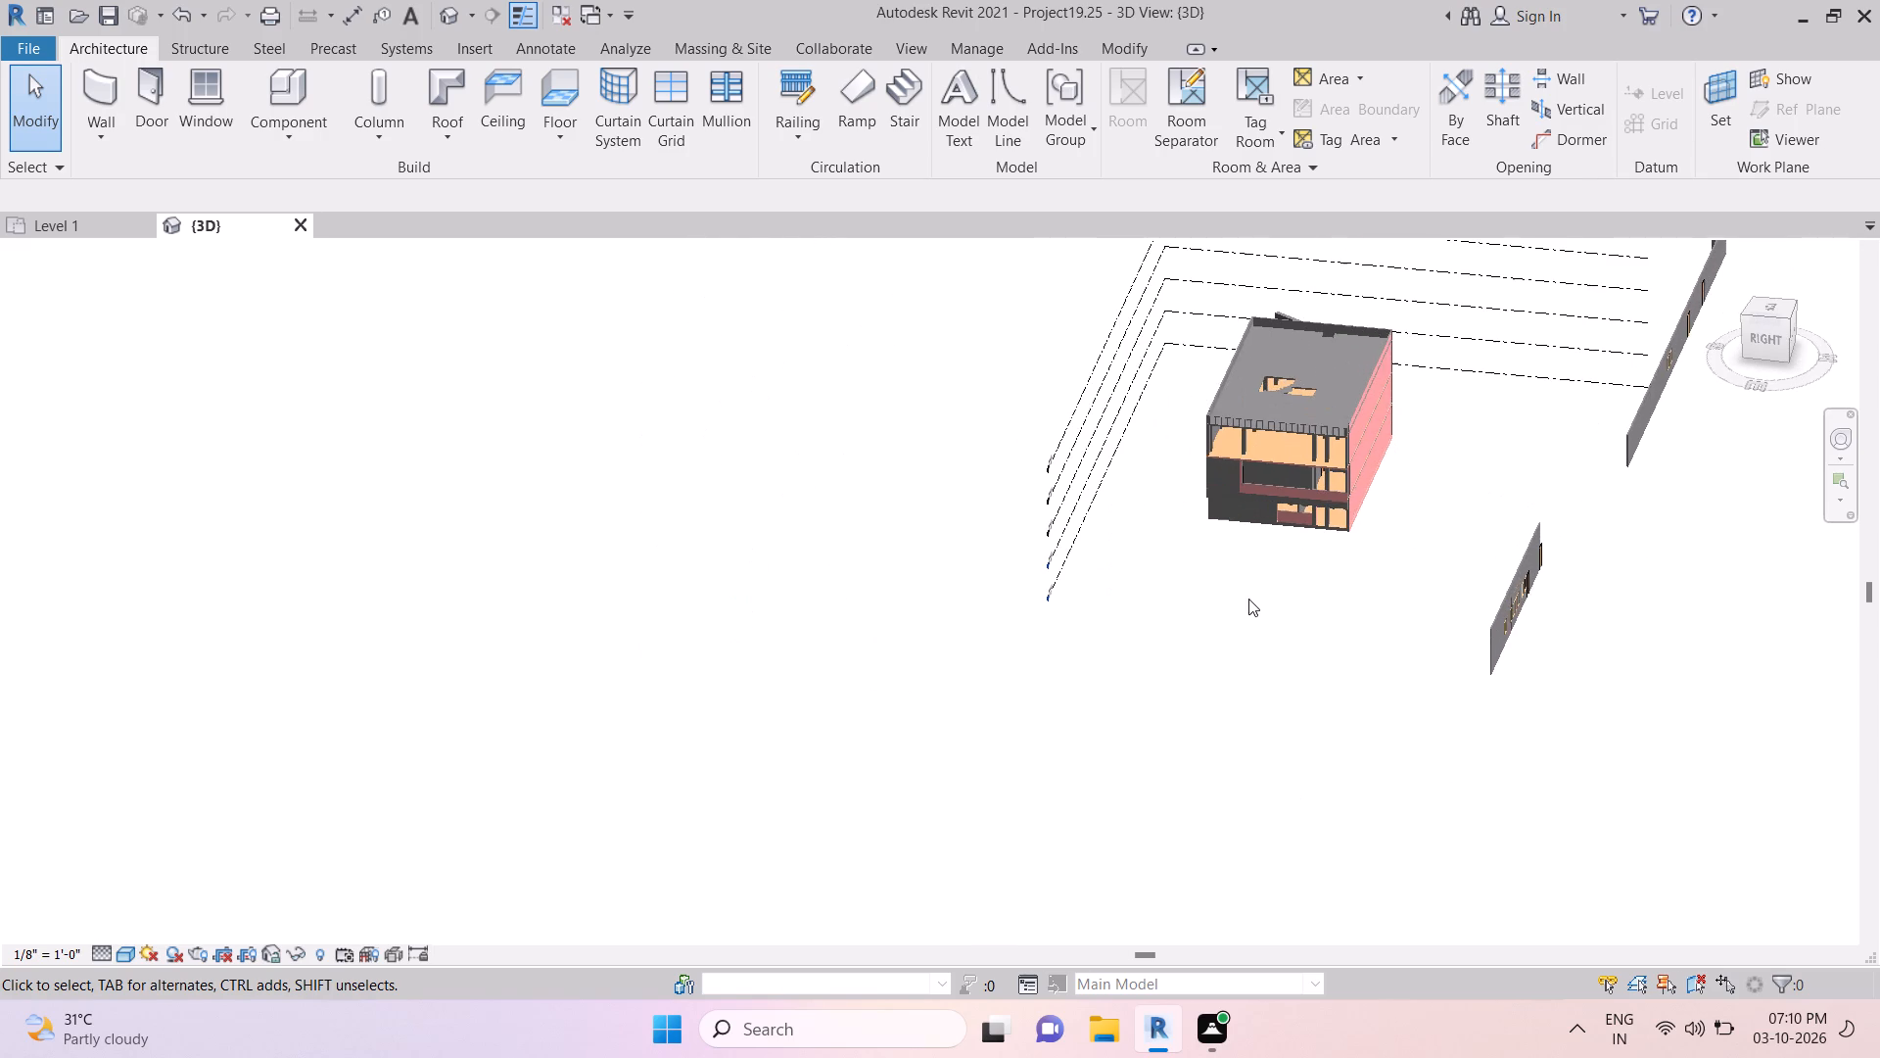
Move the Generic - 12" - Filled ground floor slab out from under the building to the open area in front of it.
left_click_drag(1299, 538, 1111, 673)
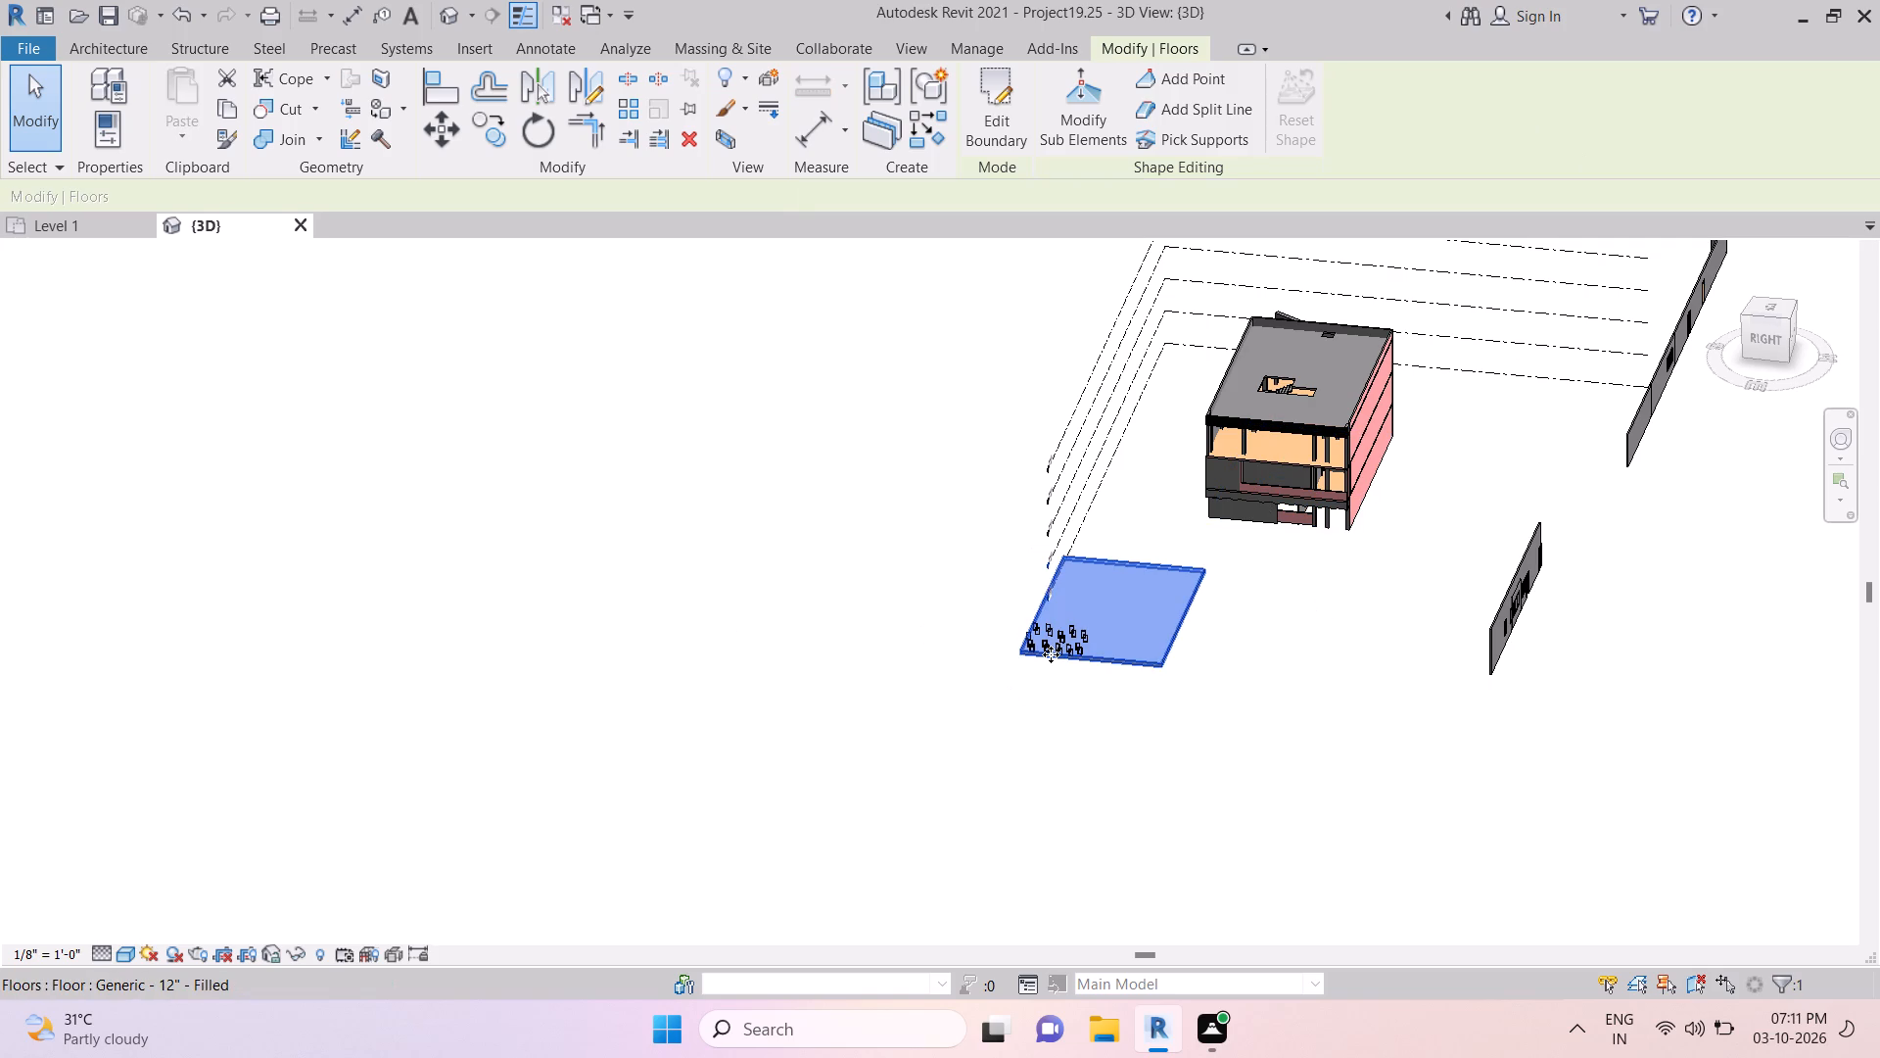
left_click(1318, 717)
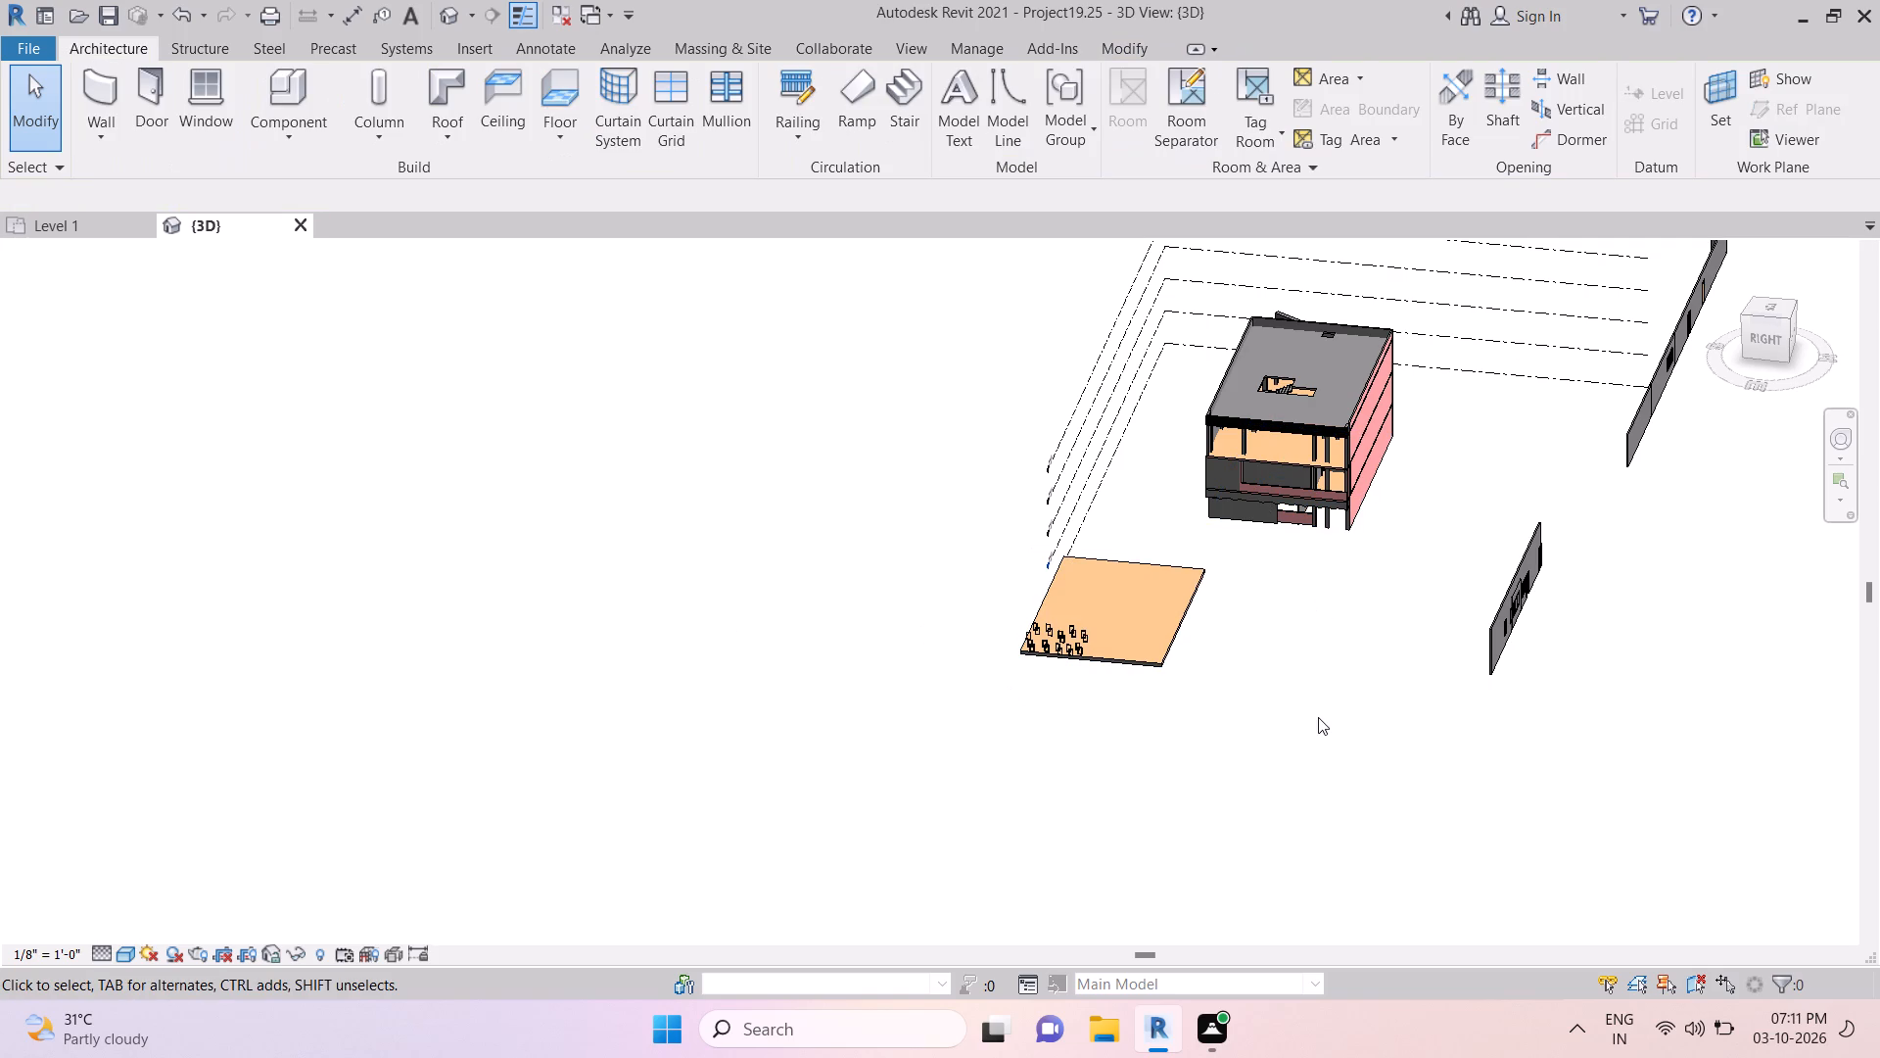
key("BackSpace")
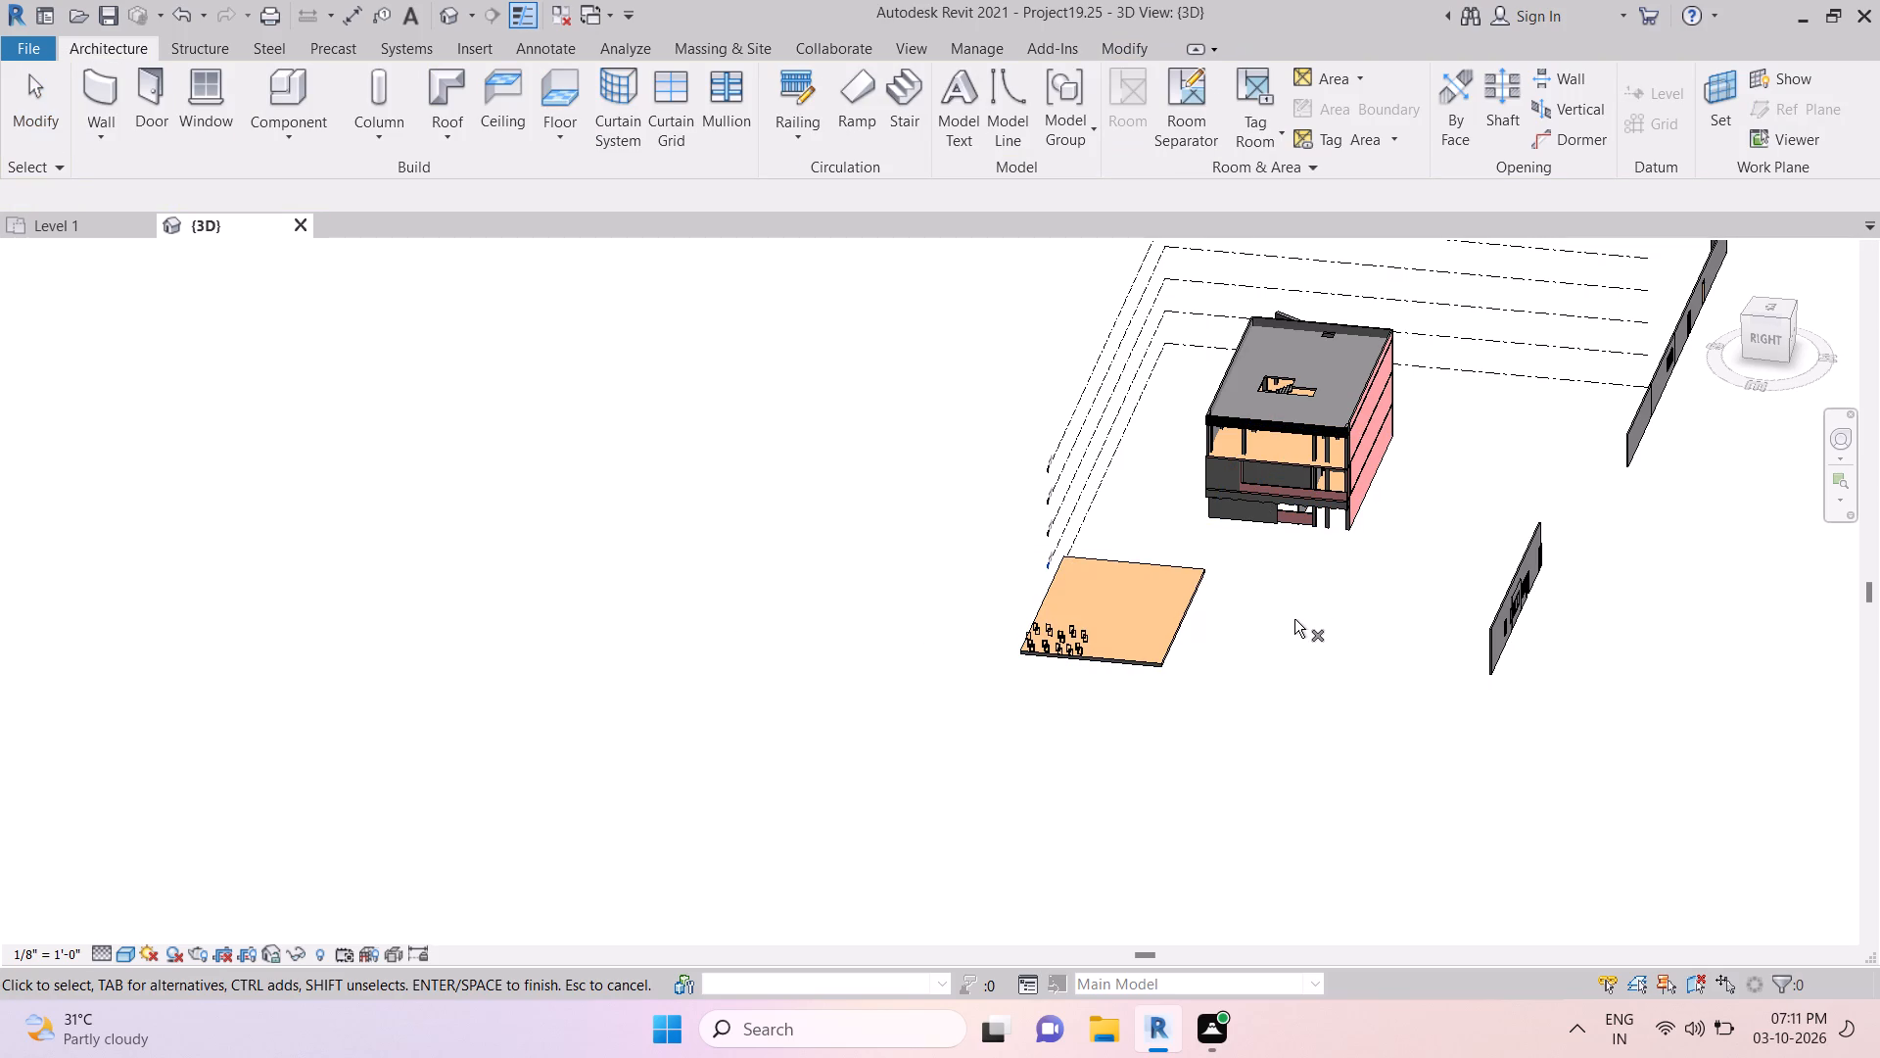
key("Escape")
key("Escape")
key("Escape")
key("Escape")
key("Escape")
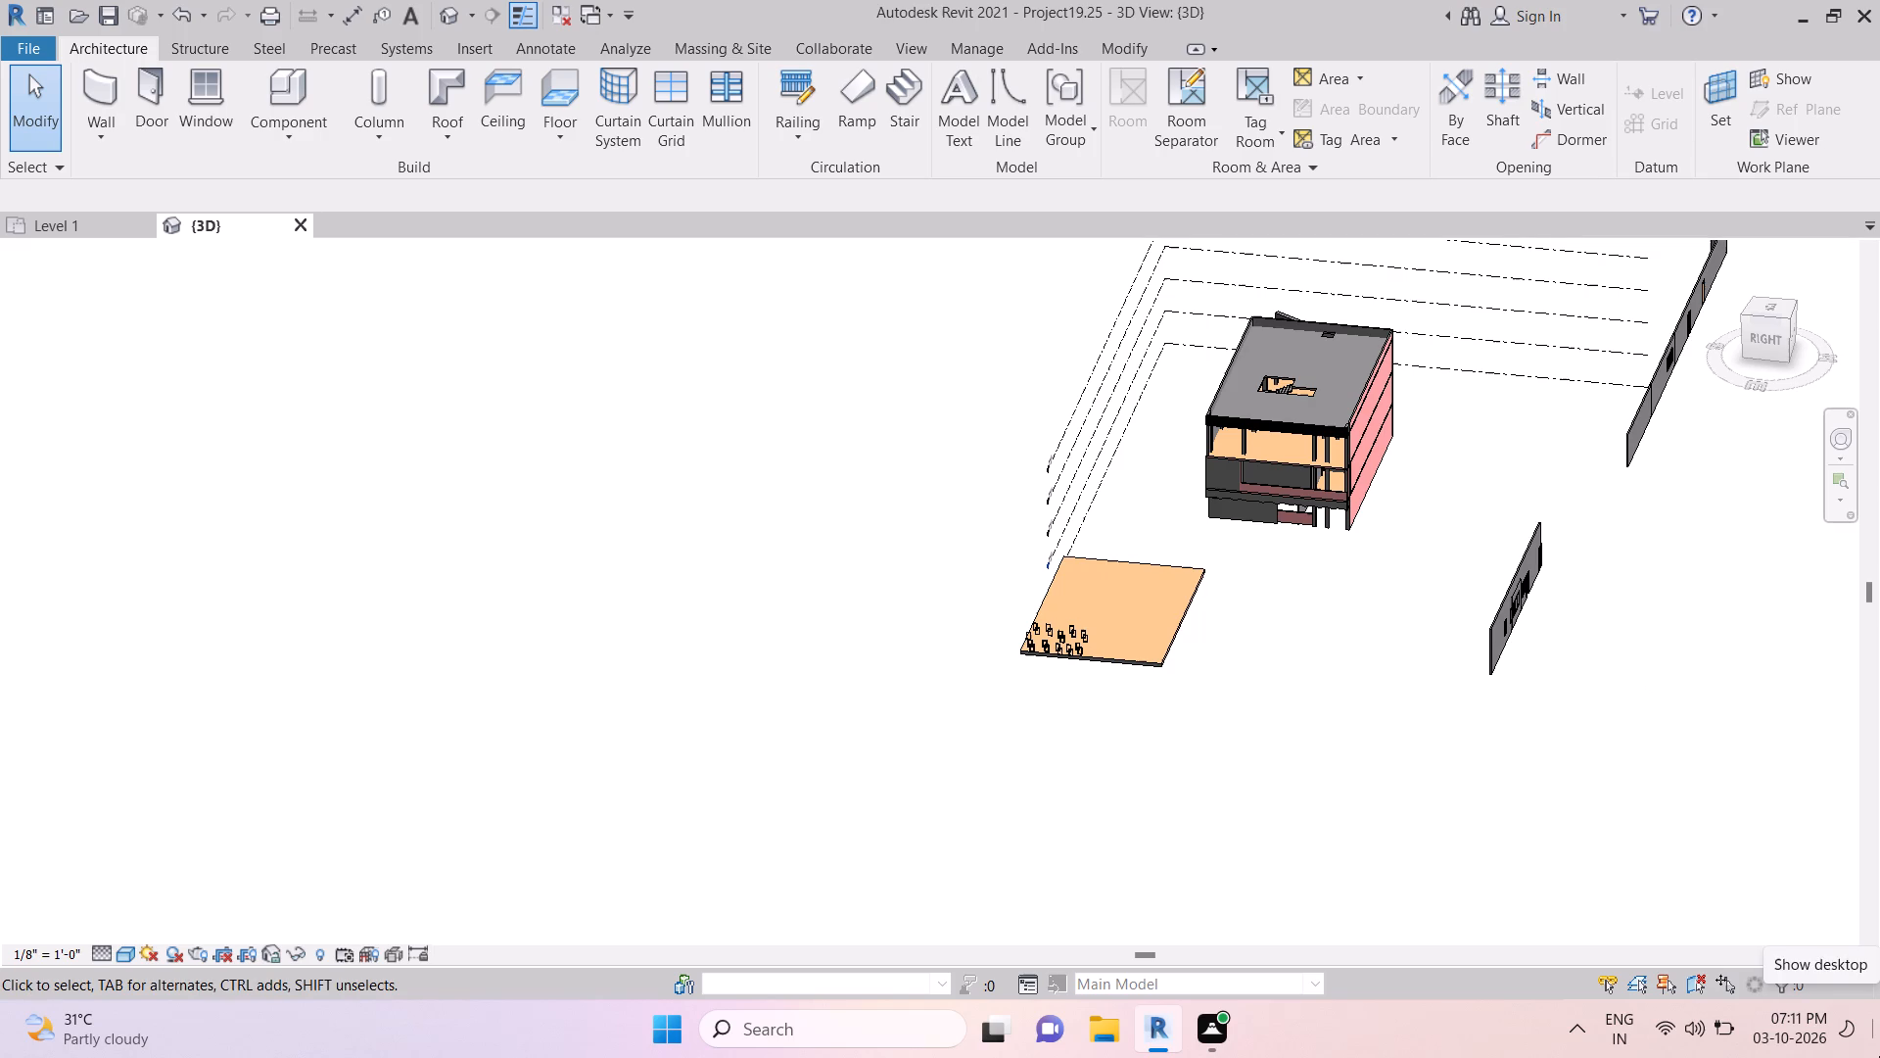
Examine the moved floor slab and the electrical equipment on it in relation to the building in the 3D view.
scroll(1236, 1057, "down", 4)
scroll(1233, 1057, "up", 10)
scroll(1243, 1046, "down", 6)
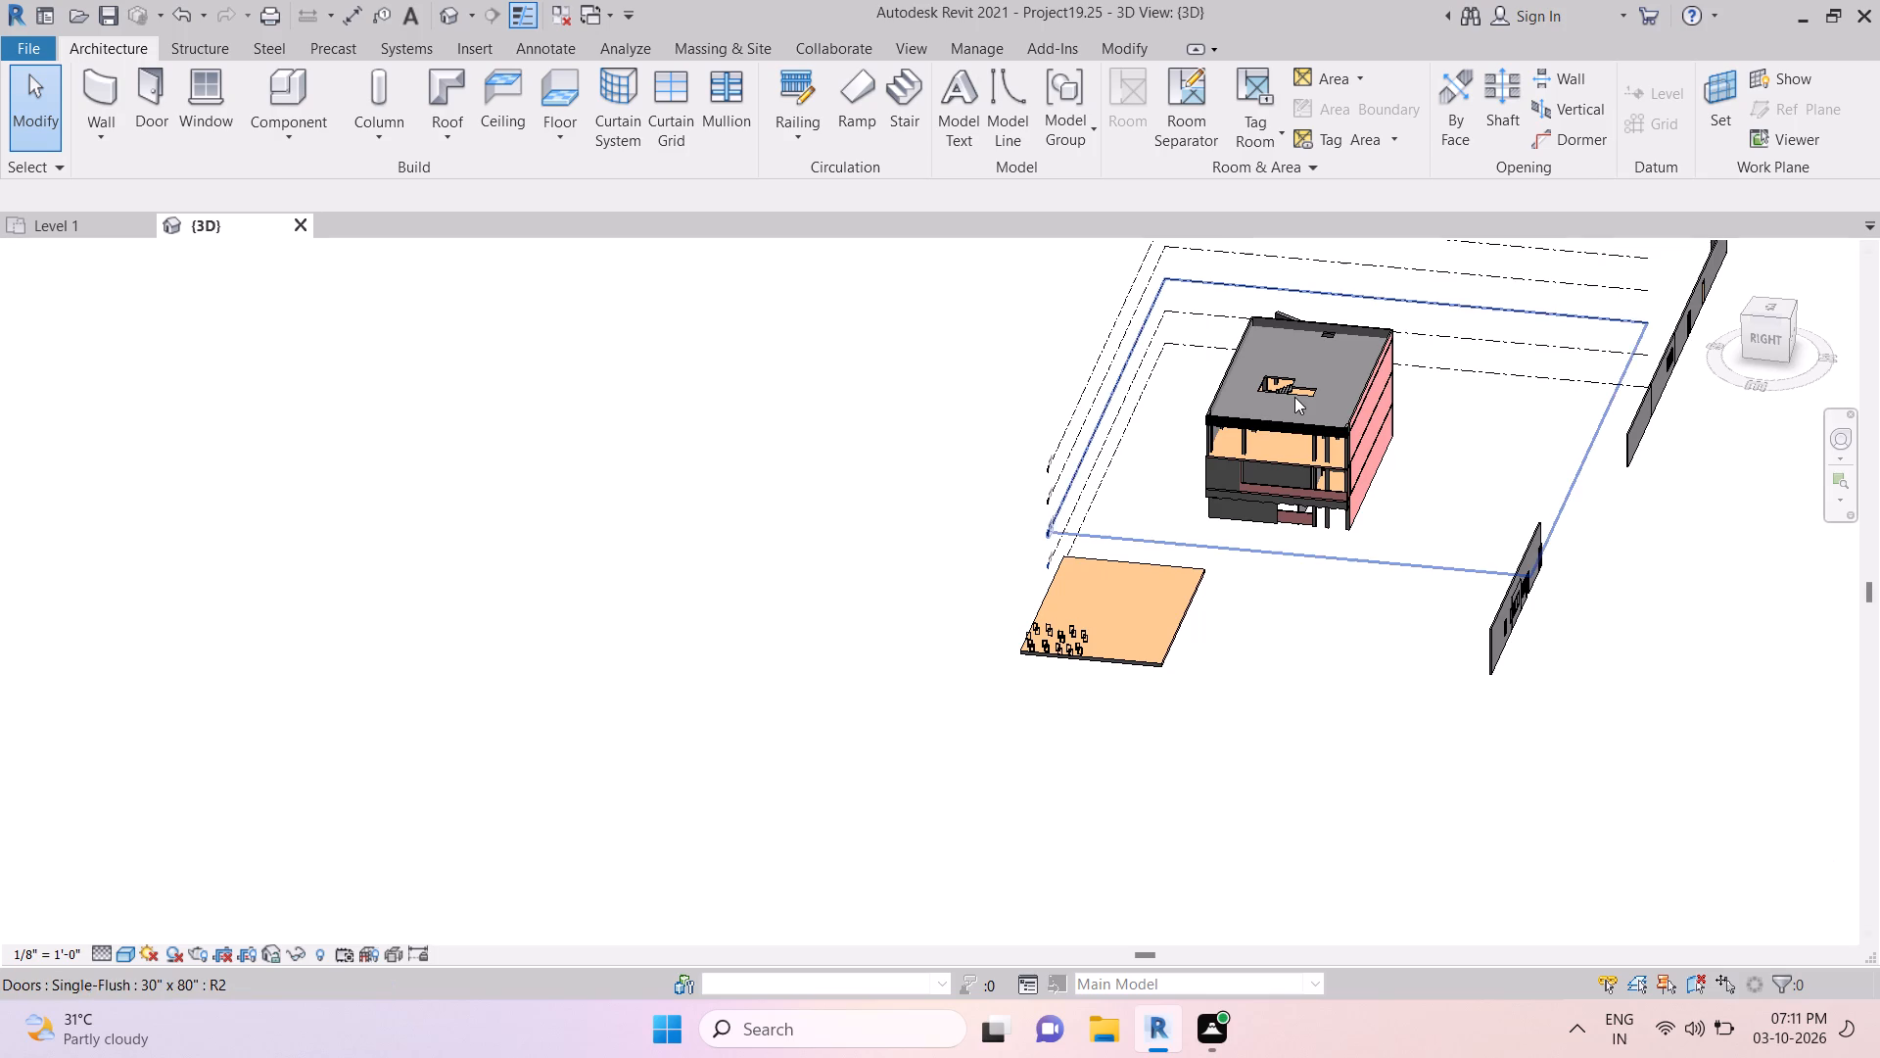
scroll(1112, 644, "down", 4)
scroll(1112, 645, "up", 2)
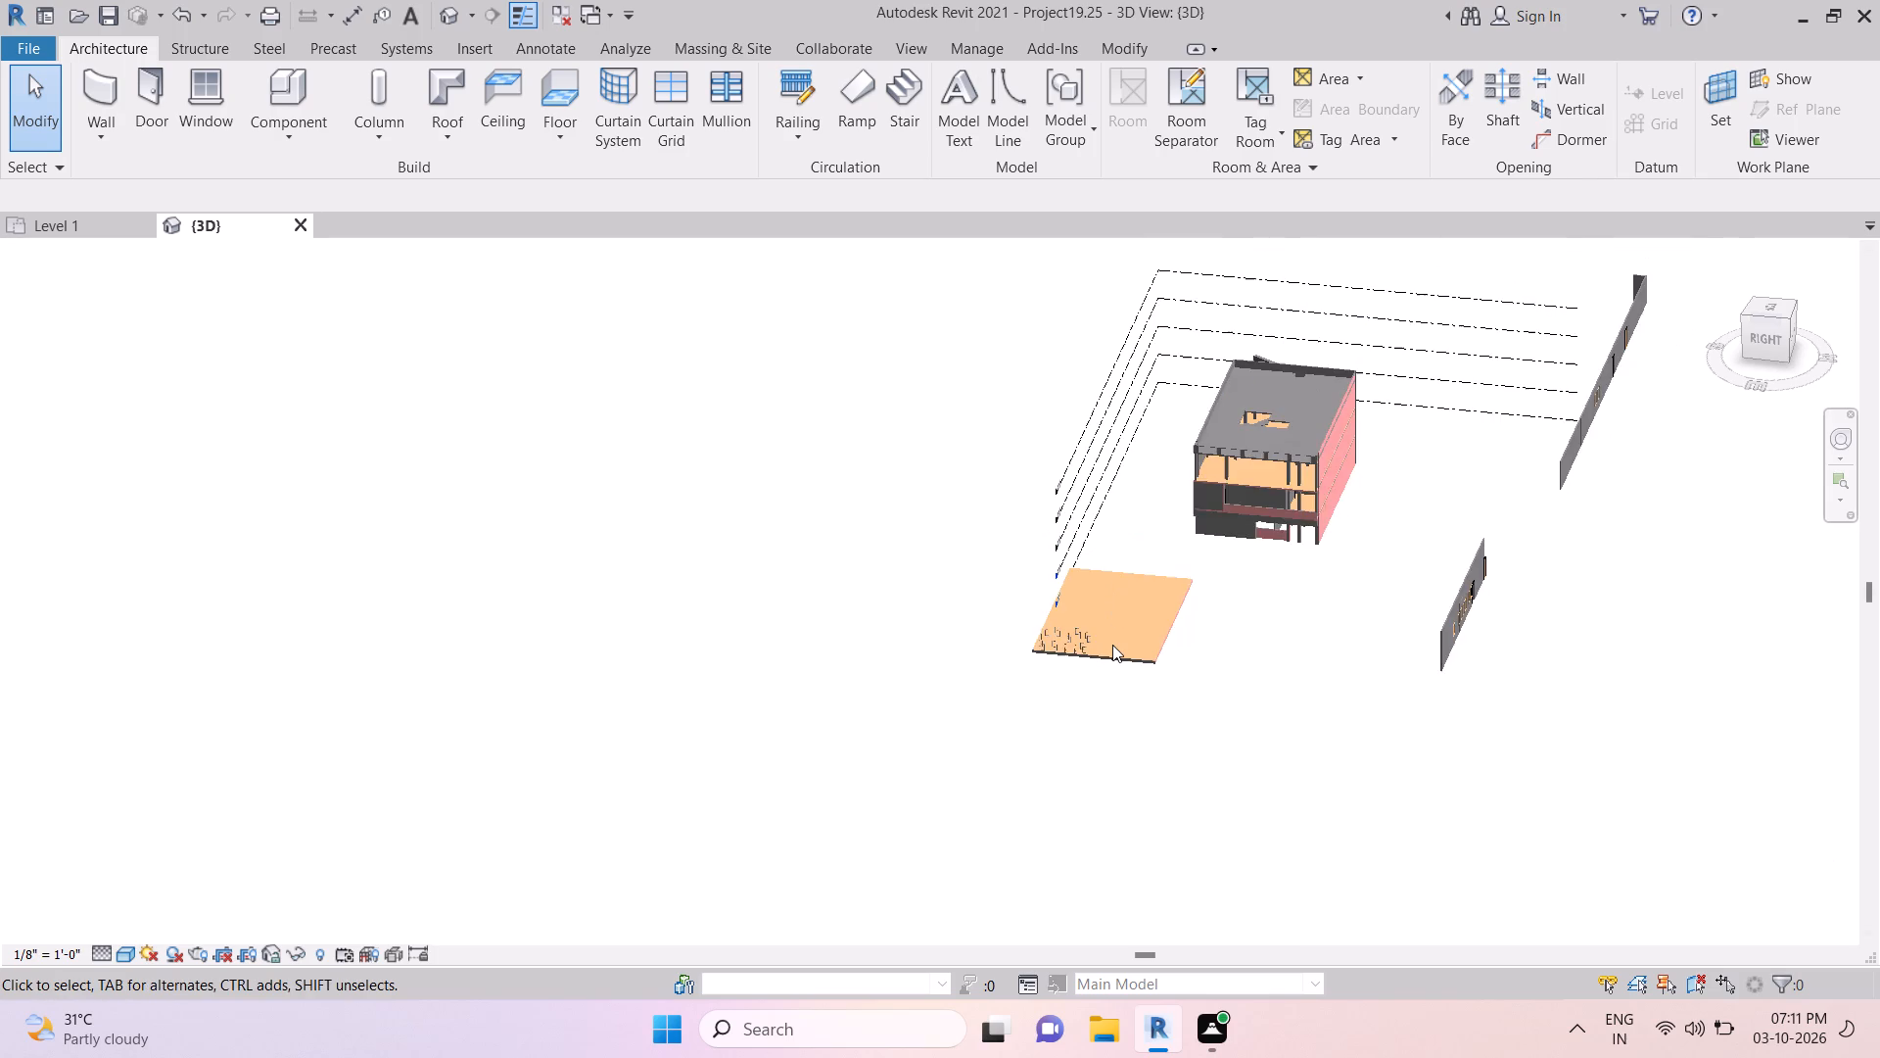
scroll(1112, 645, "up", 9)
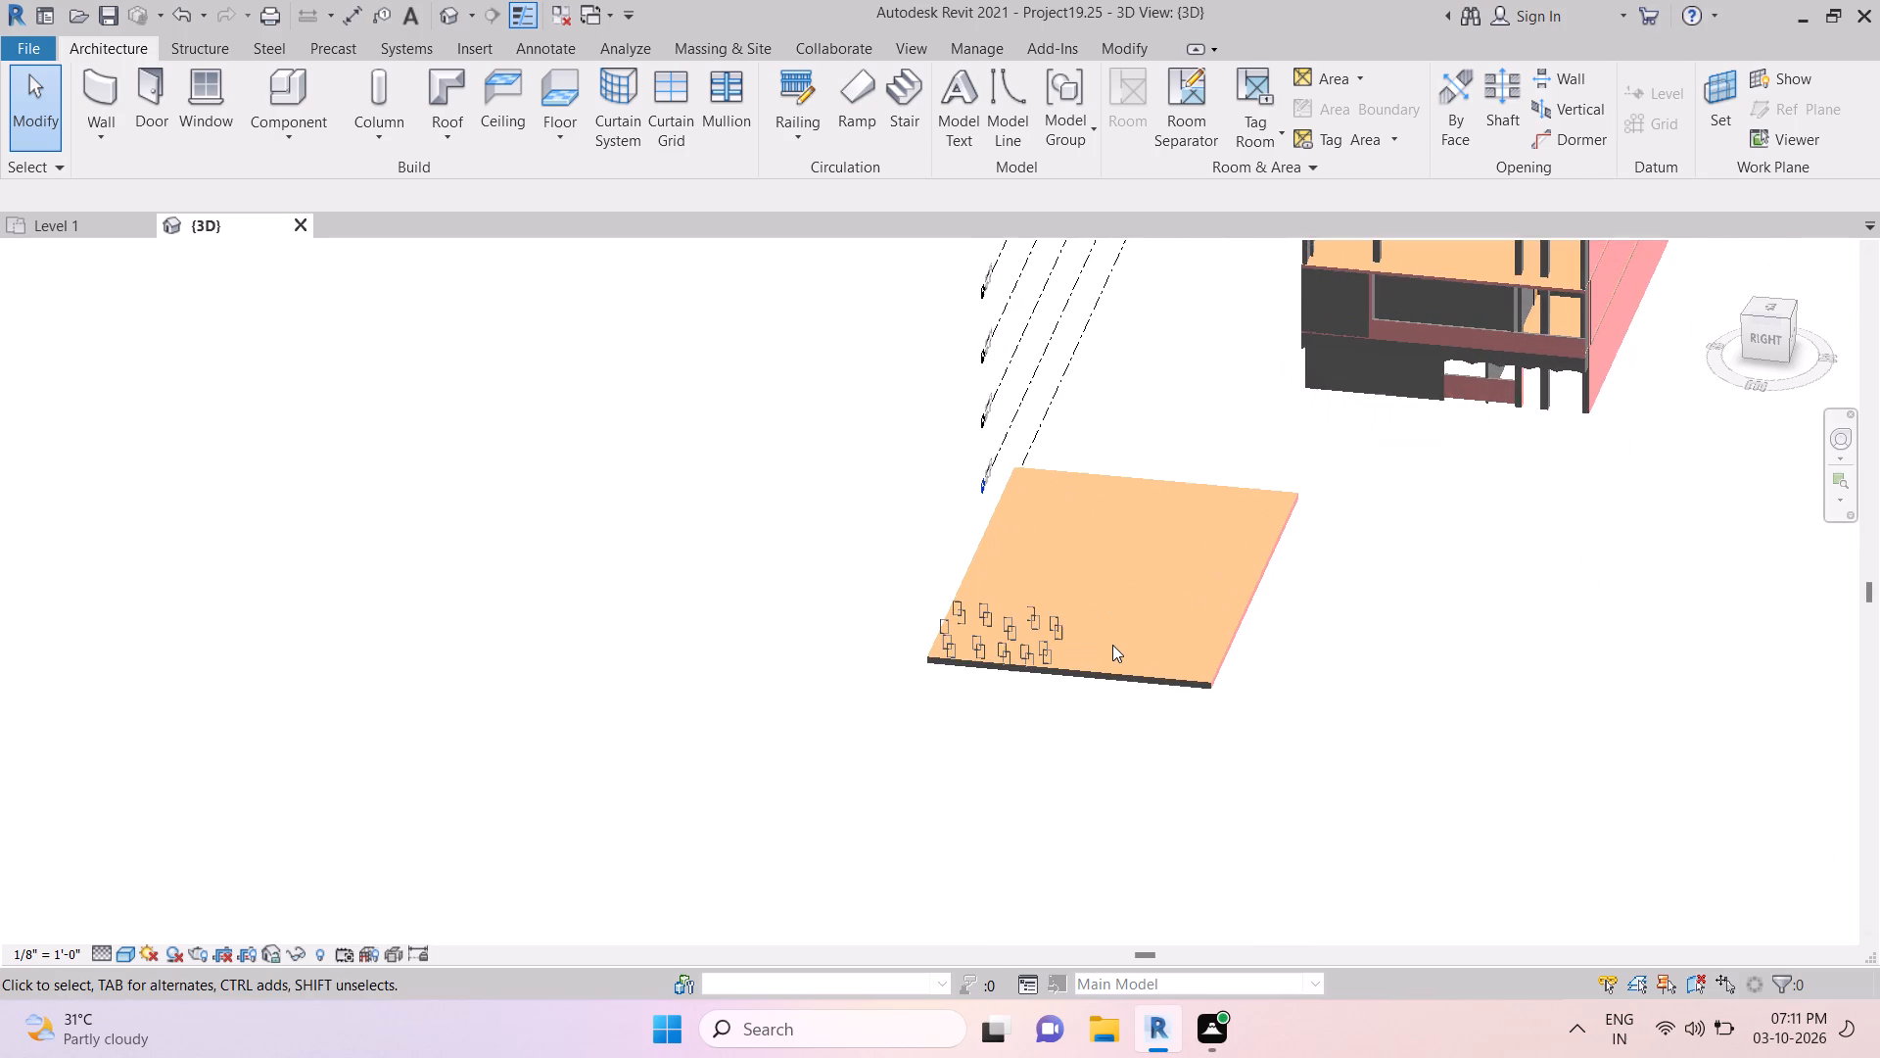
scroll(1112, 645, "up", 9)
scroll(1112, 645, "down", 4)
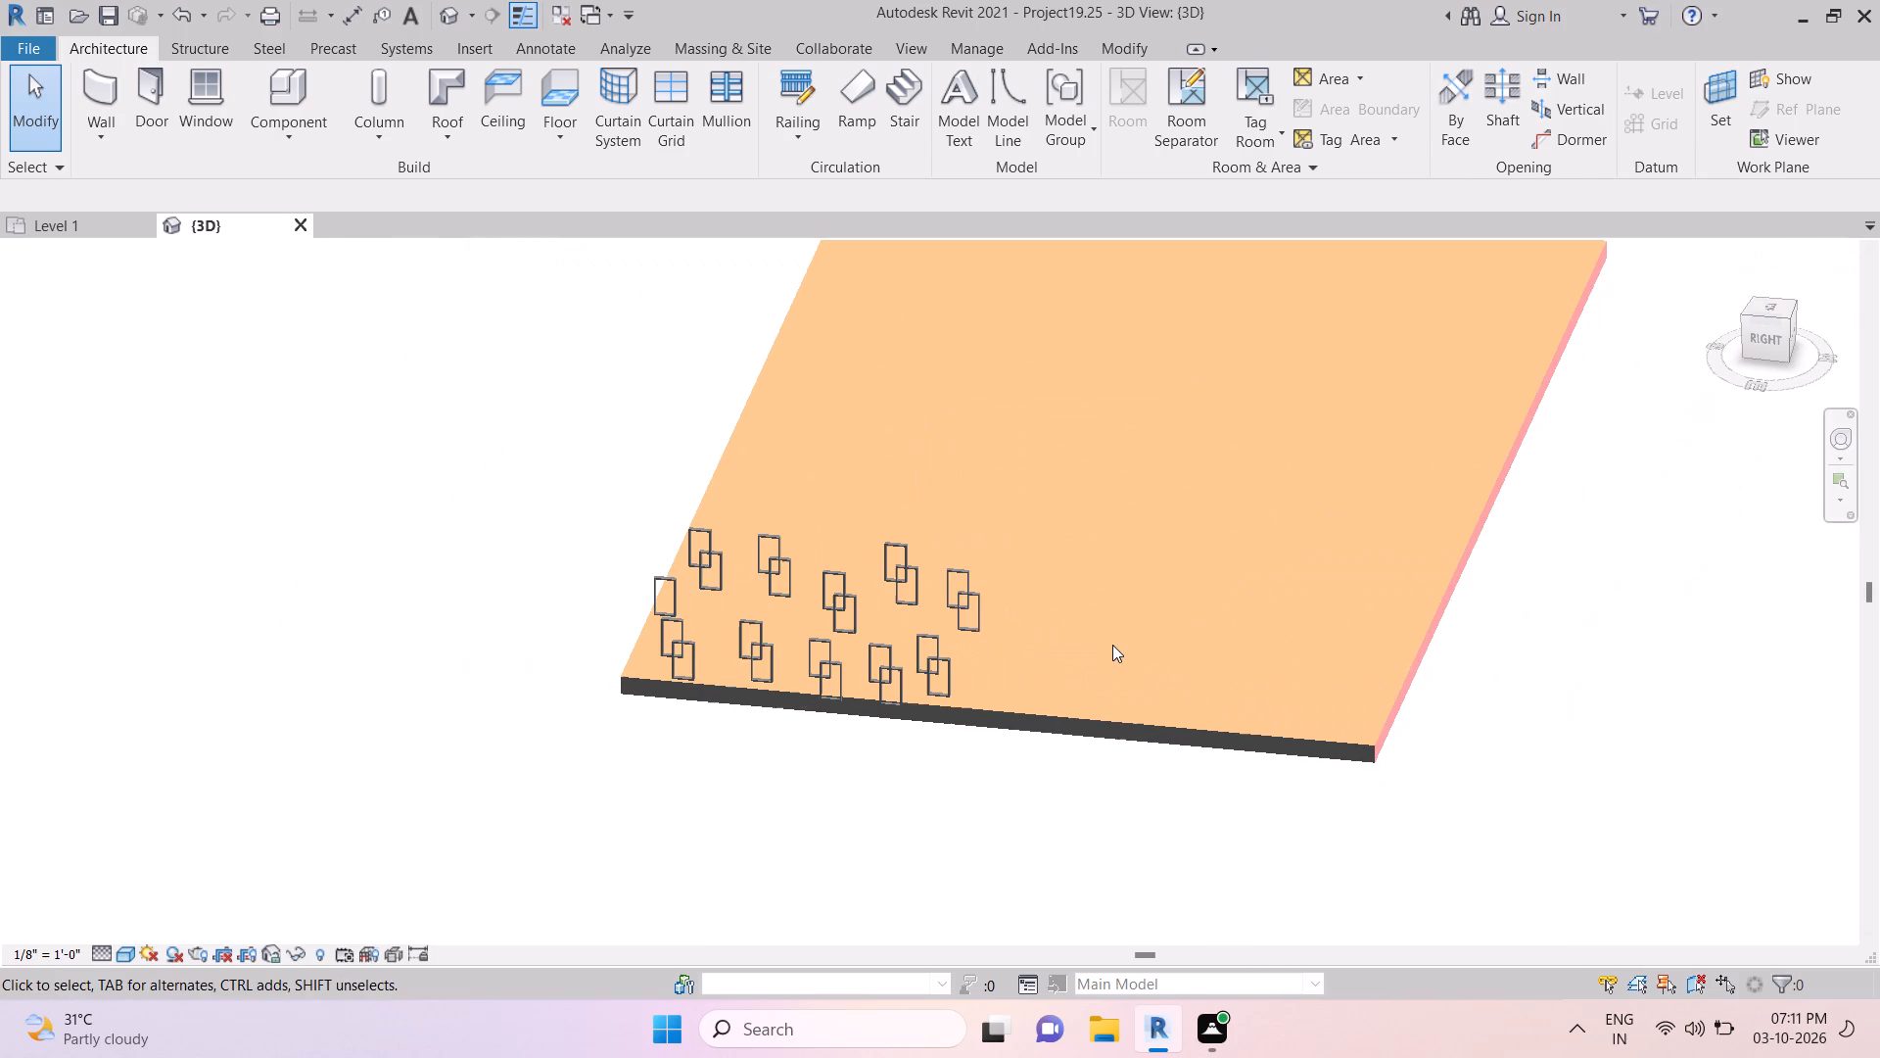
scroll(1112, 645, "down", 13)
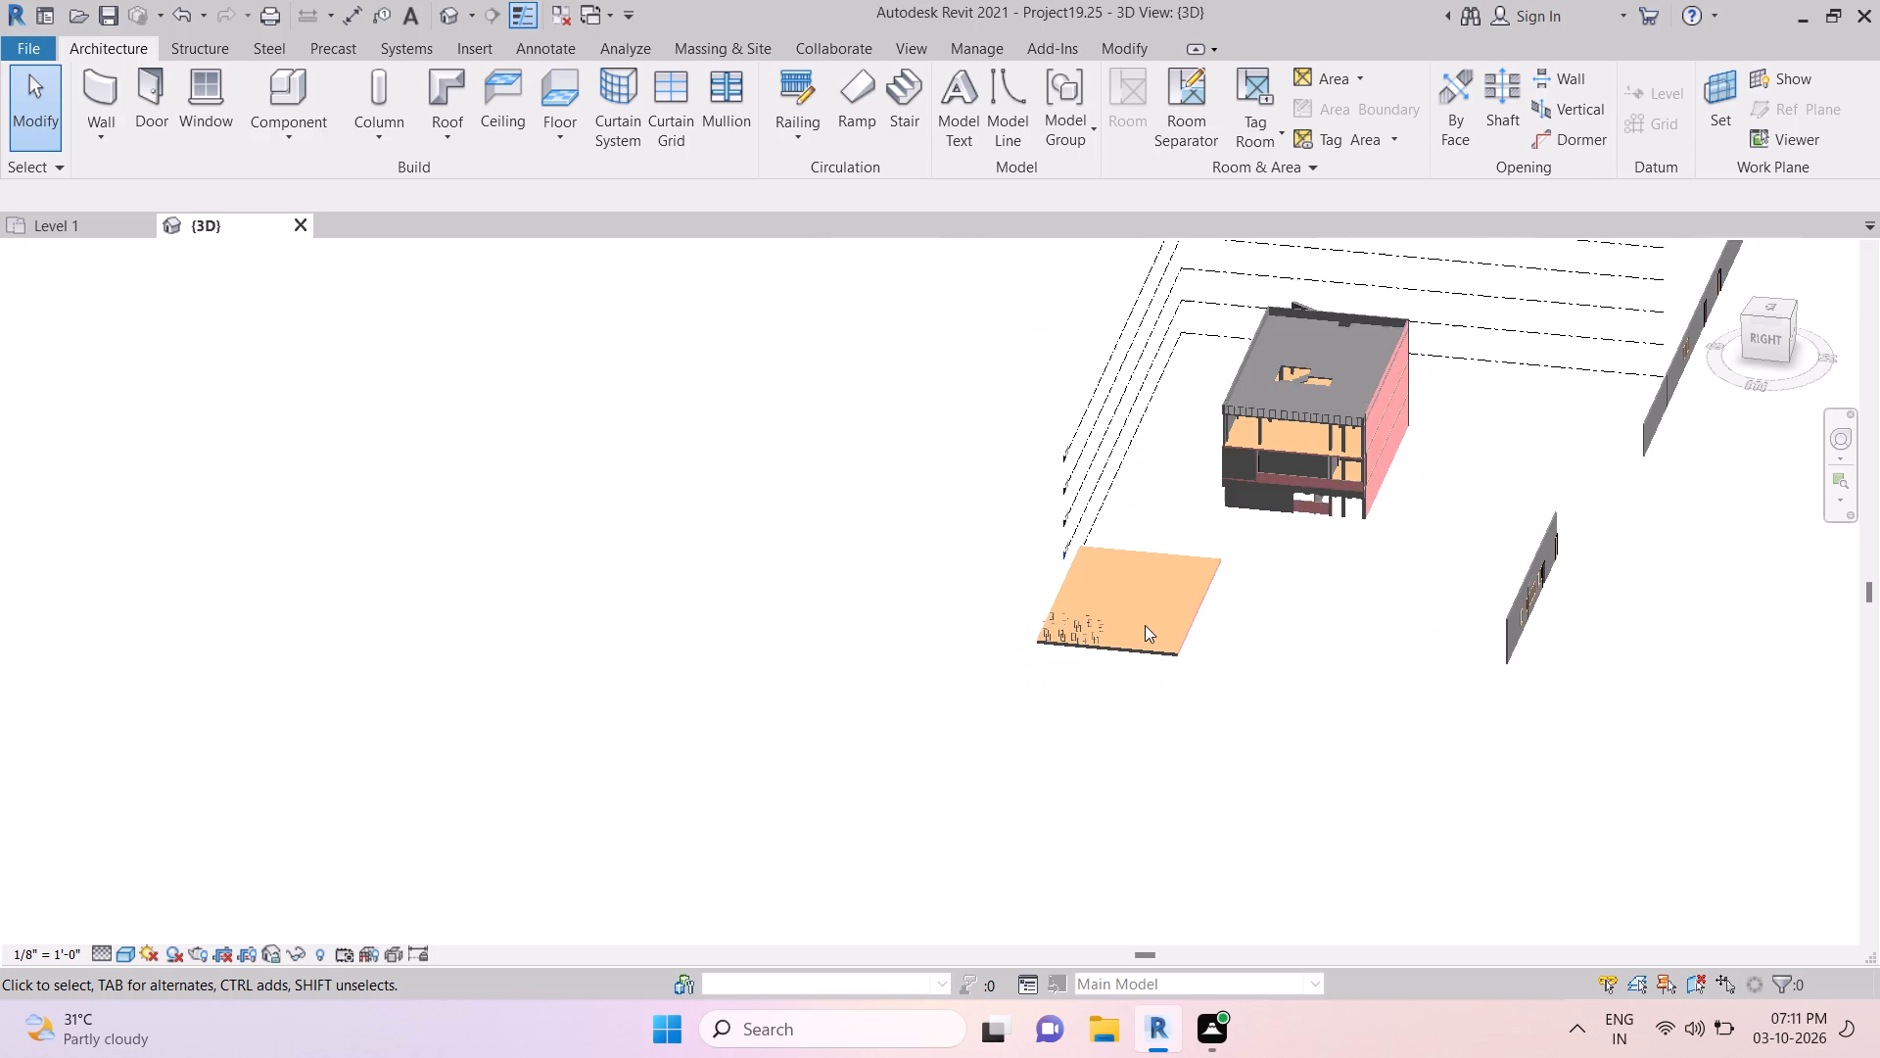
scroll(1147, 623, "down", 3)
scroll(1155, 609, "up", 1)
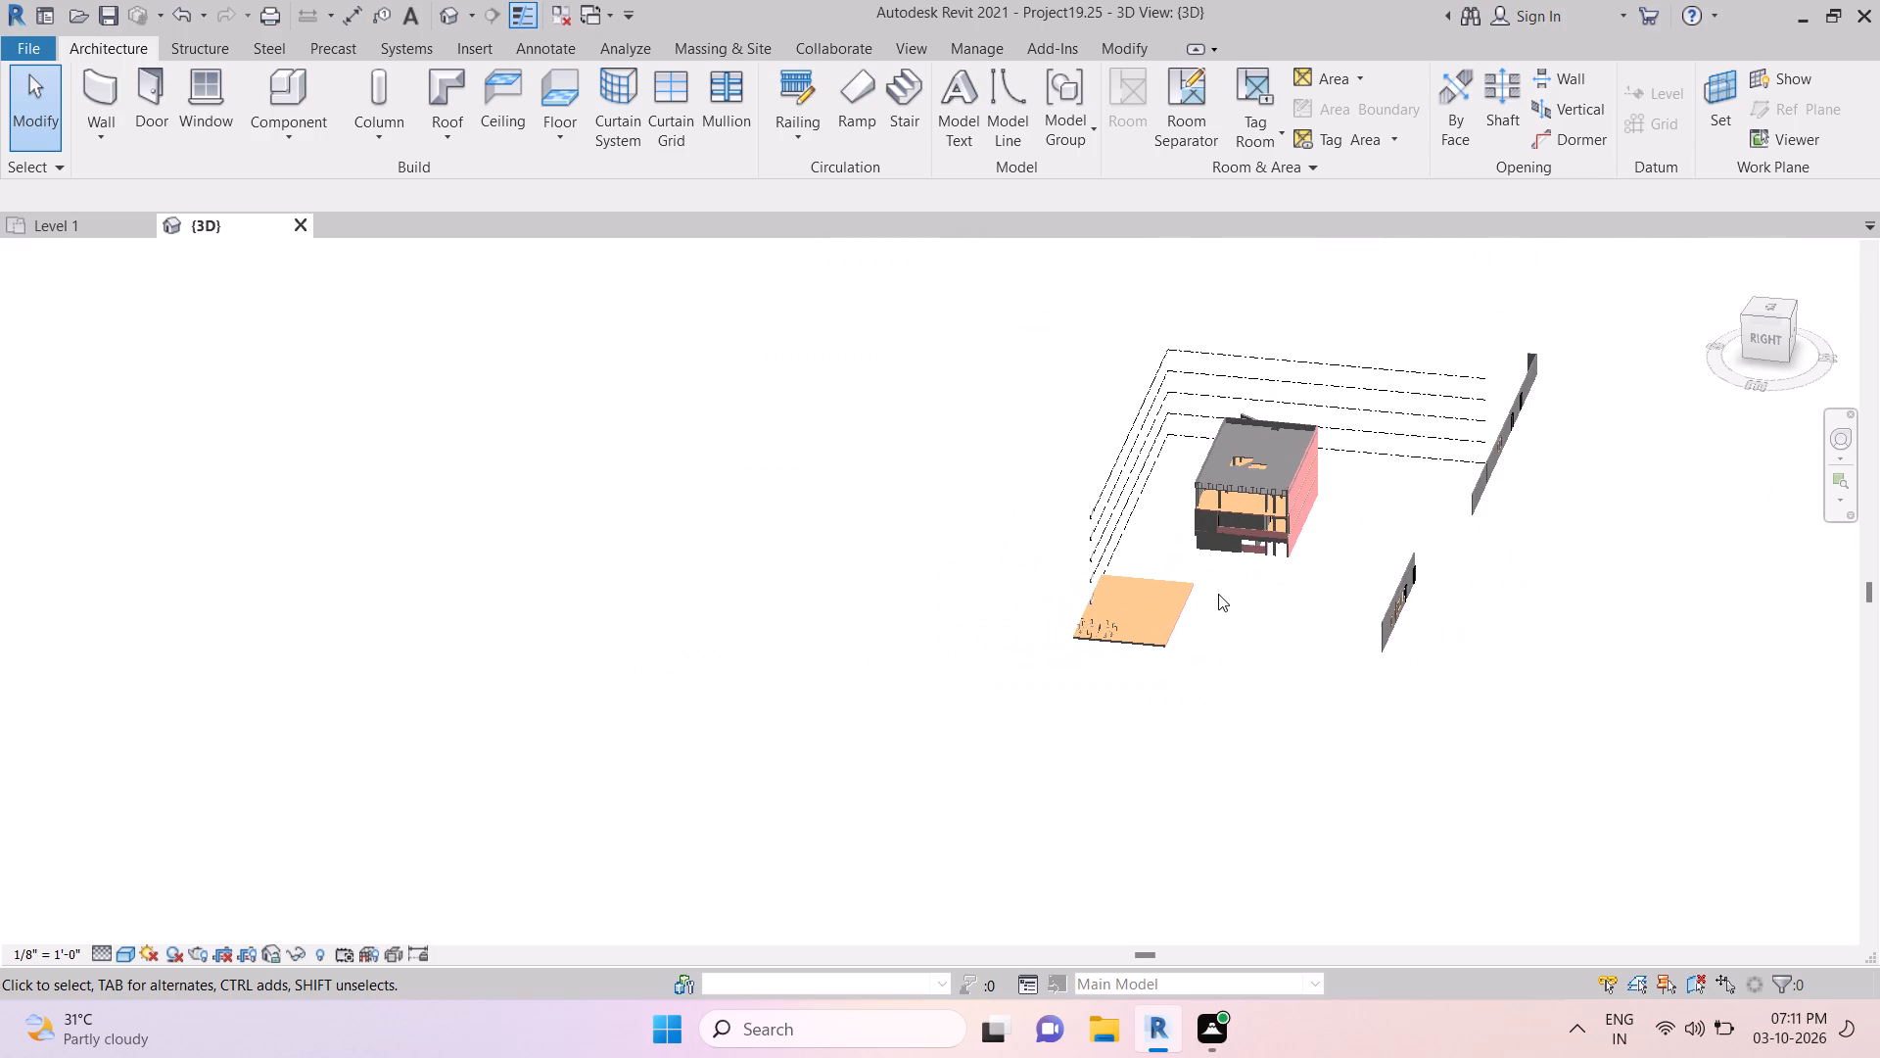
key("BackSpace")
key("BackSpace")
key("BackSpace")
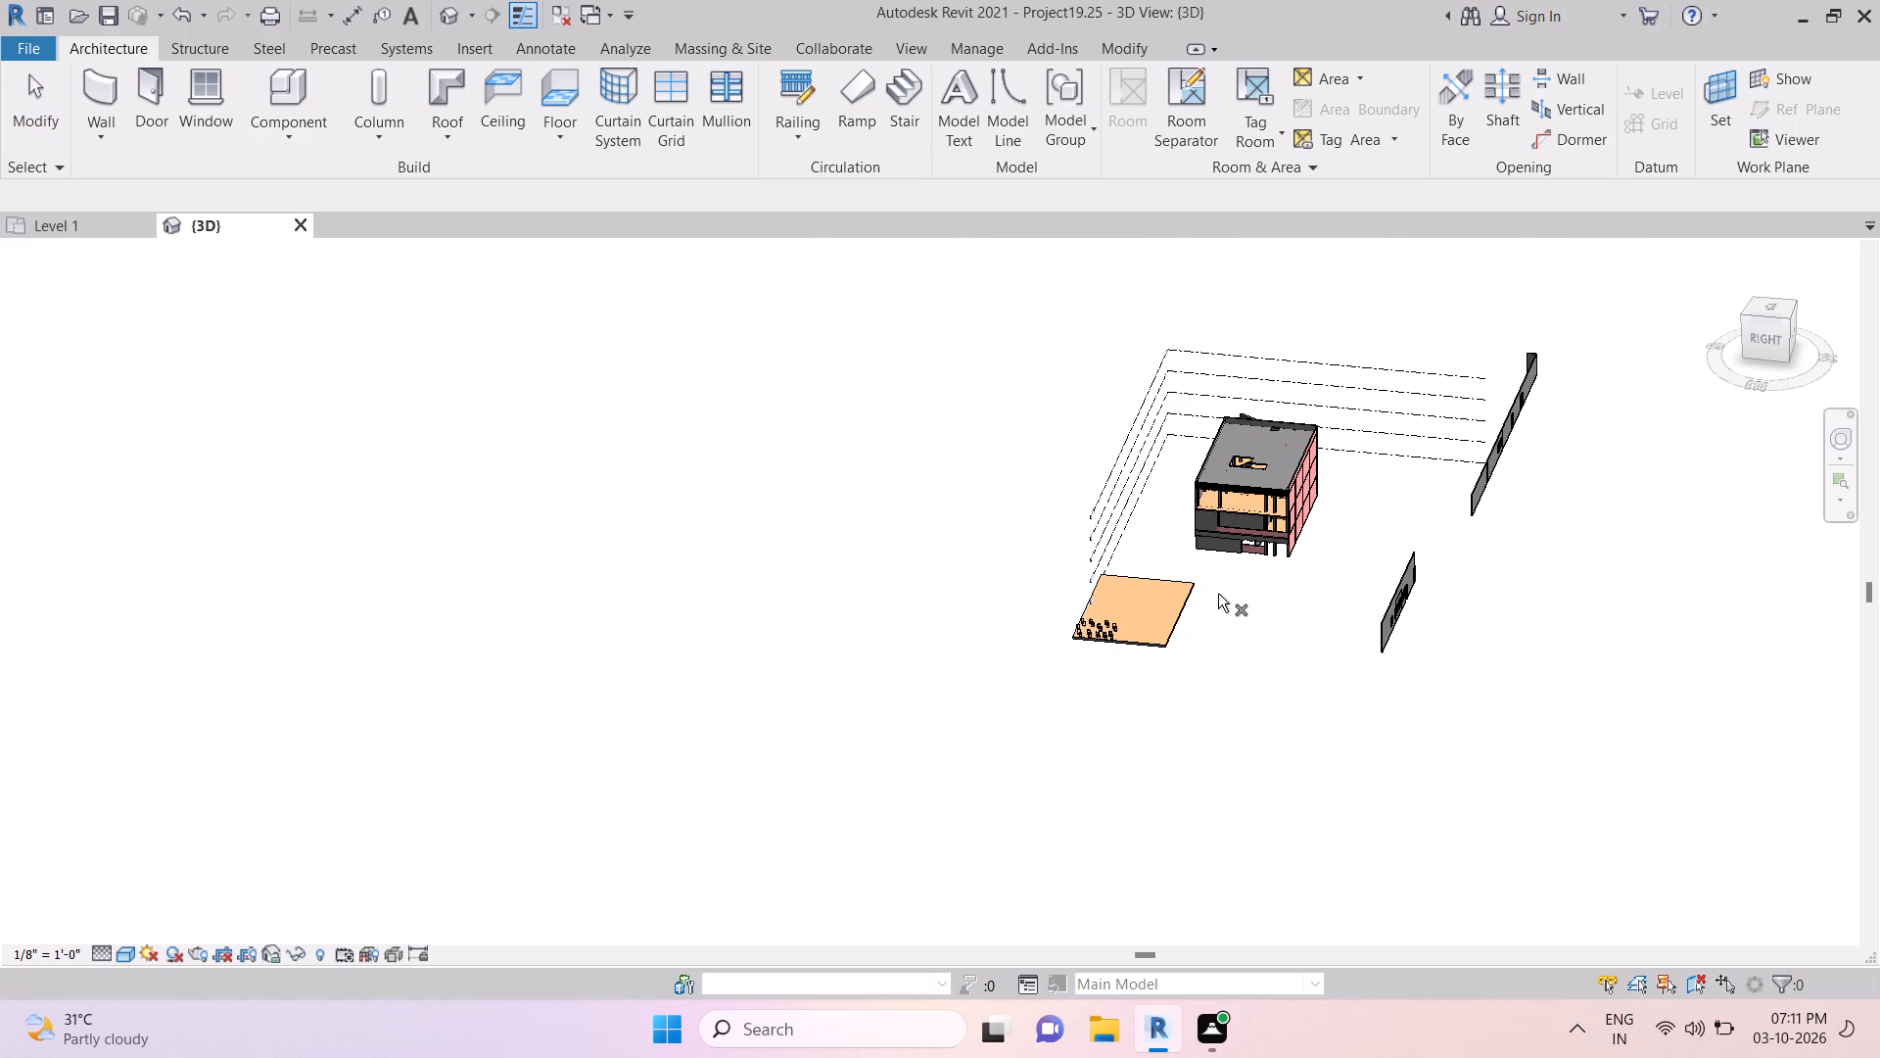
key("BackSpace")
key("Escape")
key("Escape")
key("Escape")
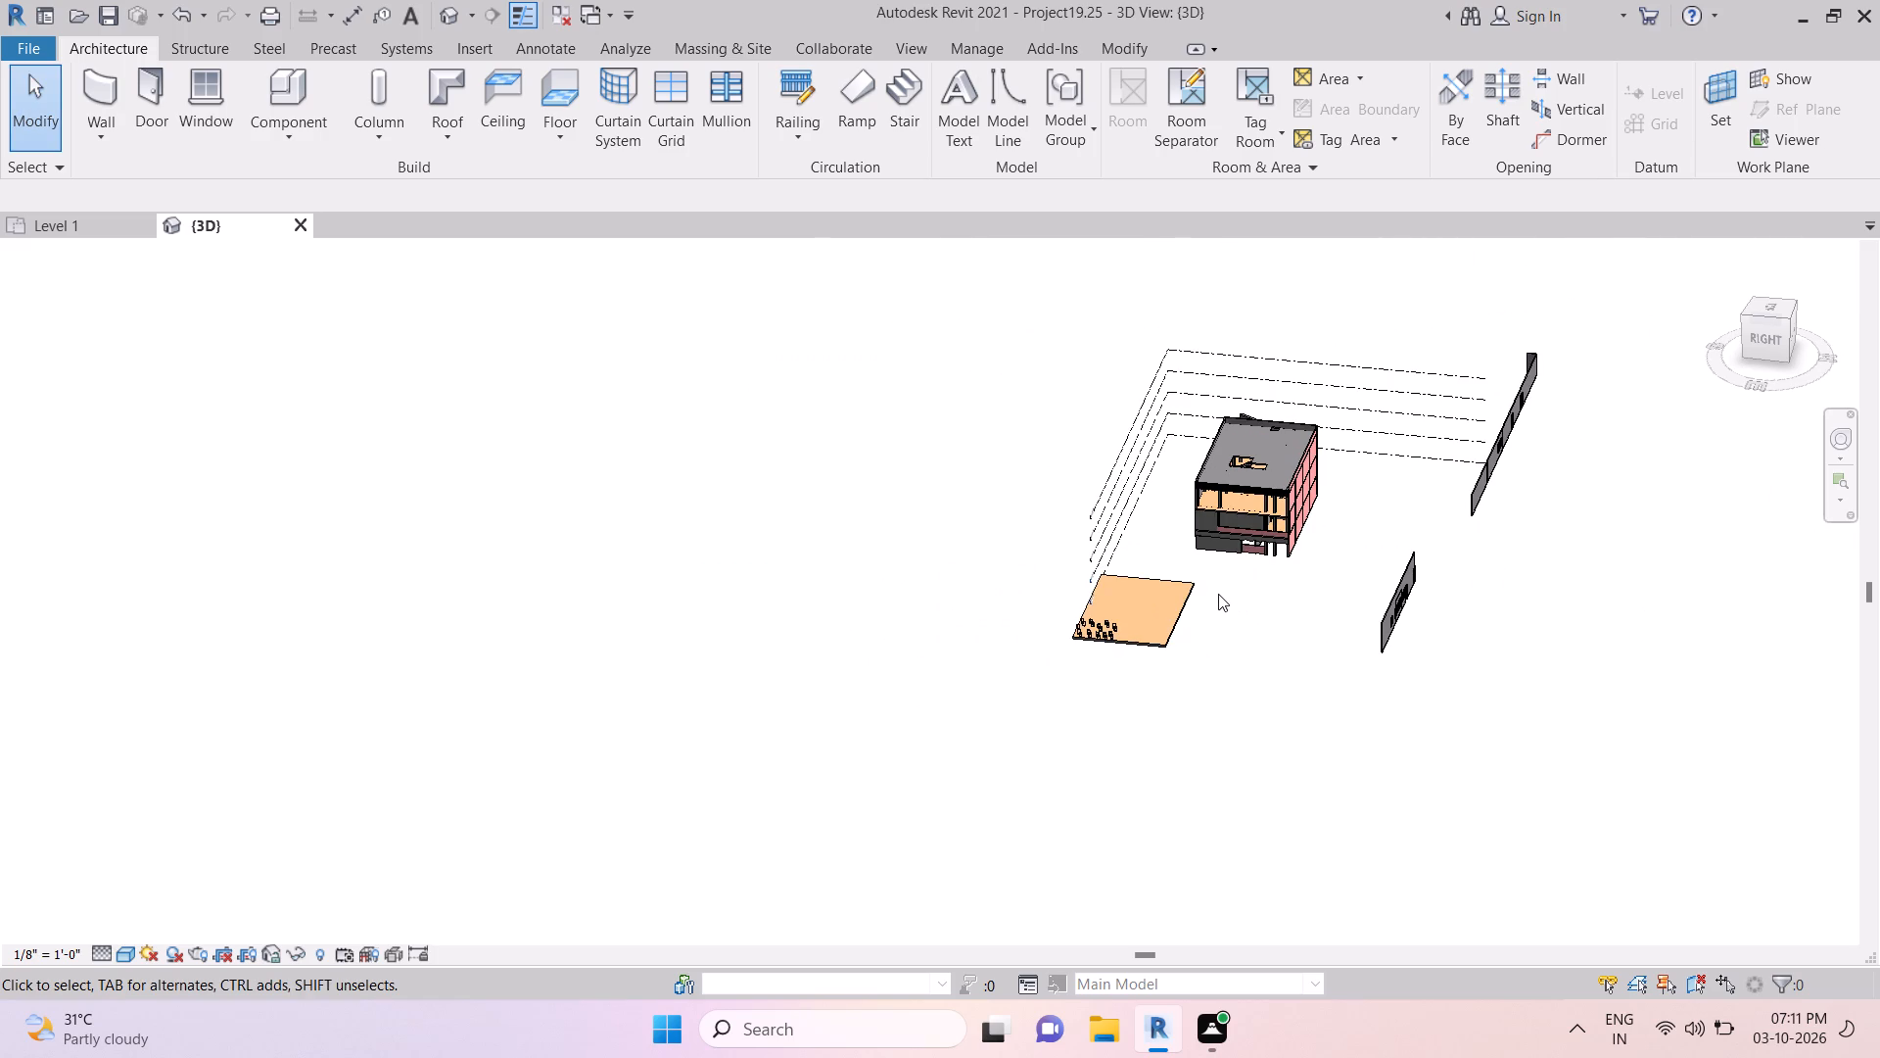
Delete the Electrical Equipment 1 element from the floor slab lying outside the building.
key("Return")
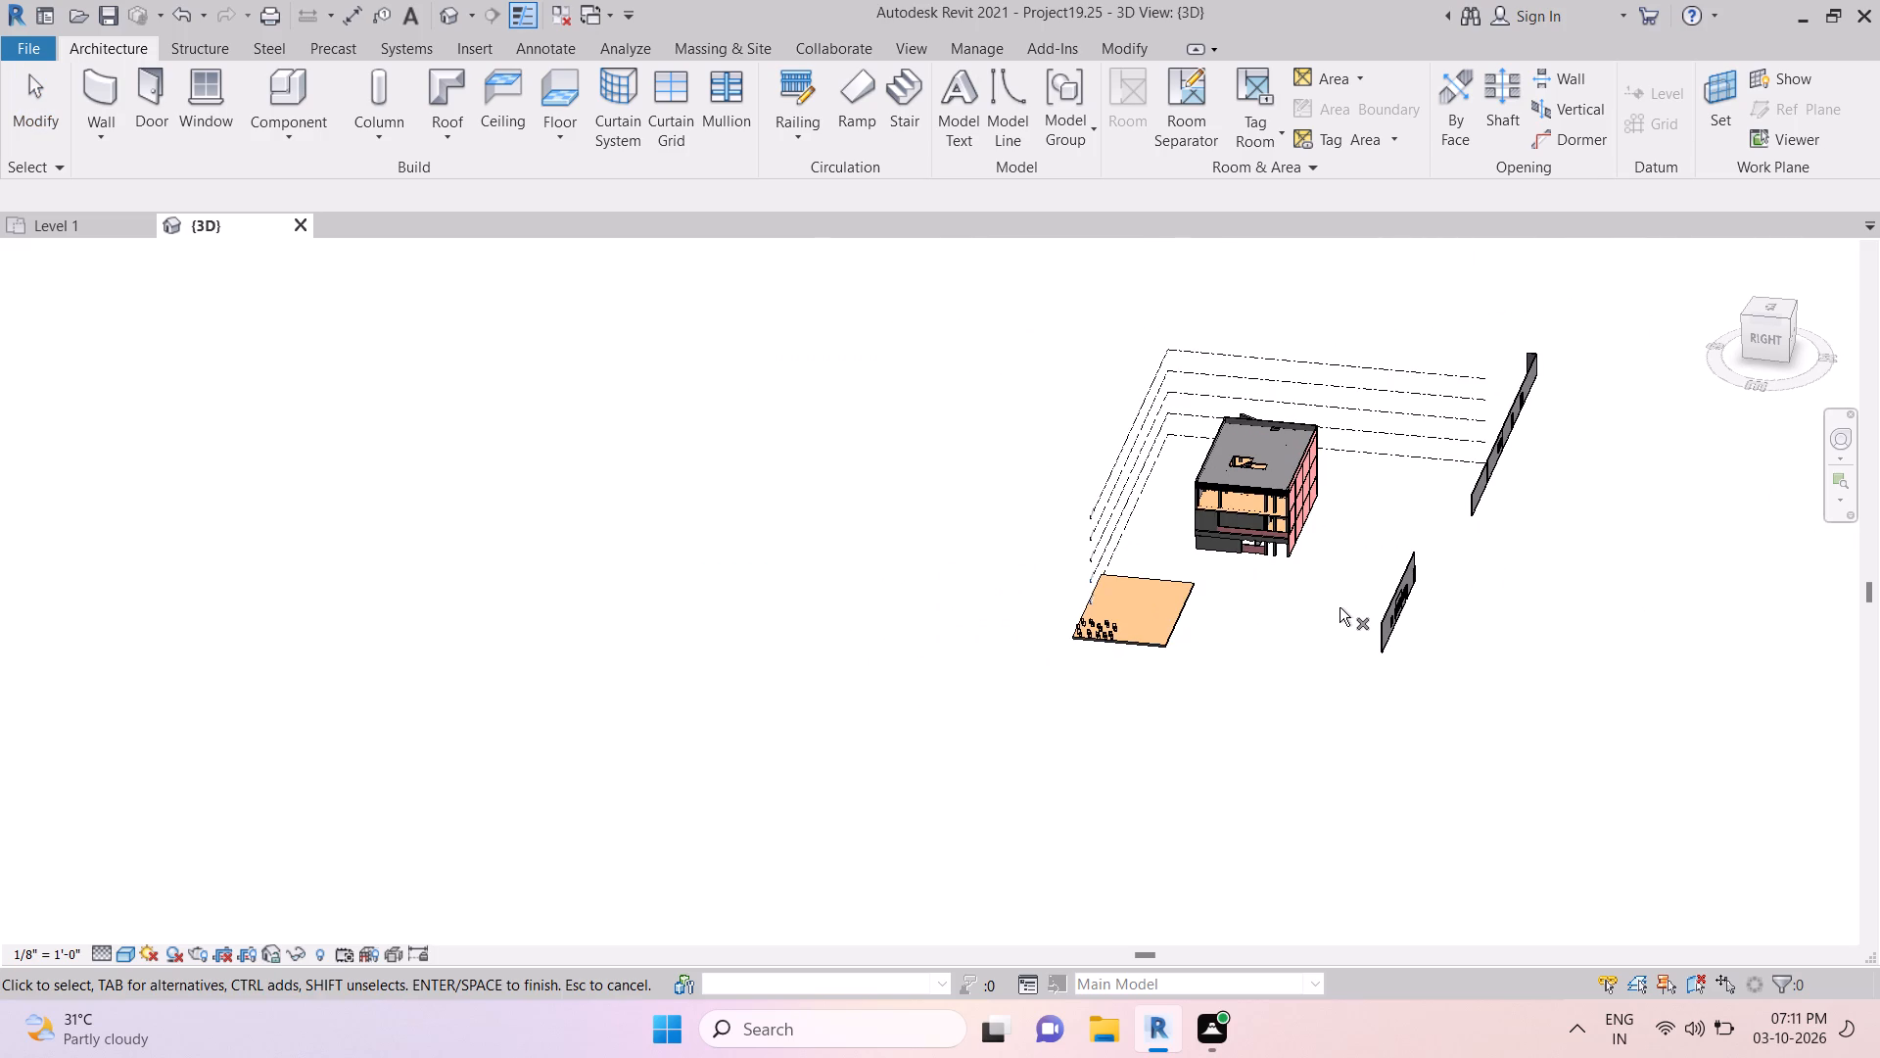
left_click(1157, 610)
left_click(1157, 609)
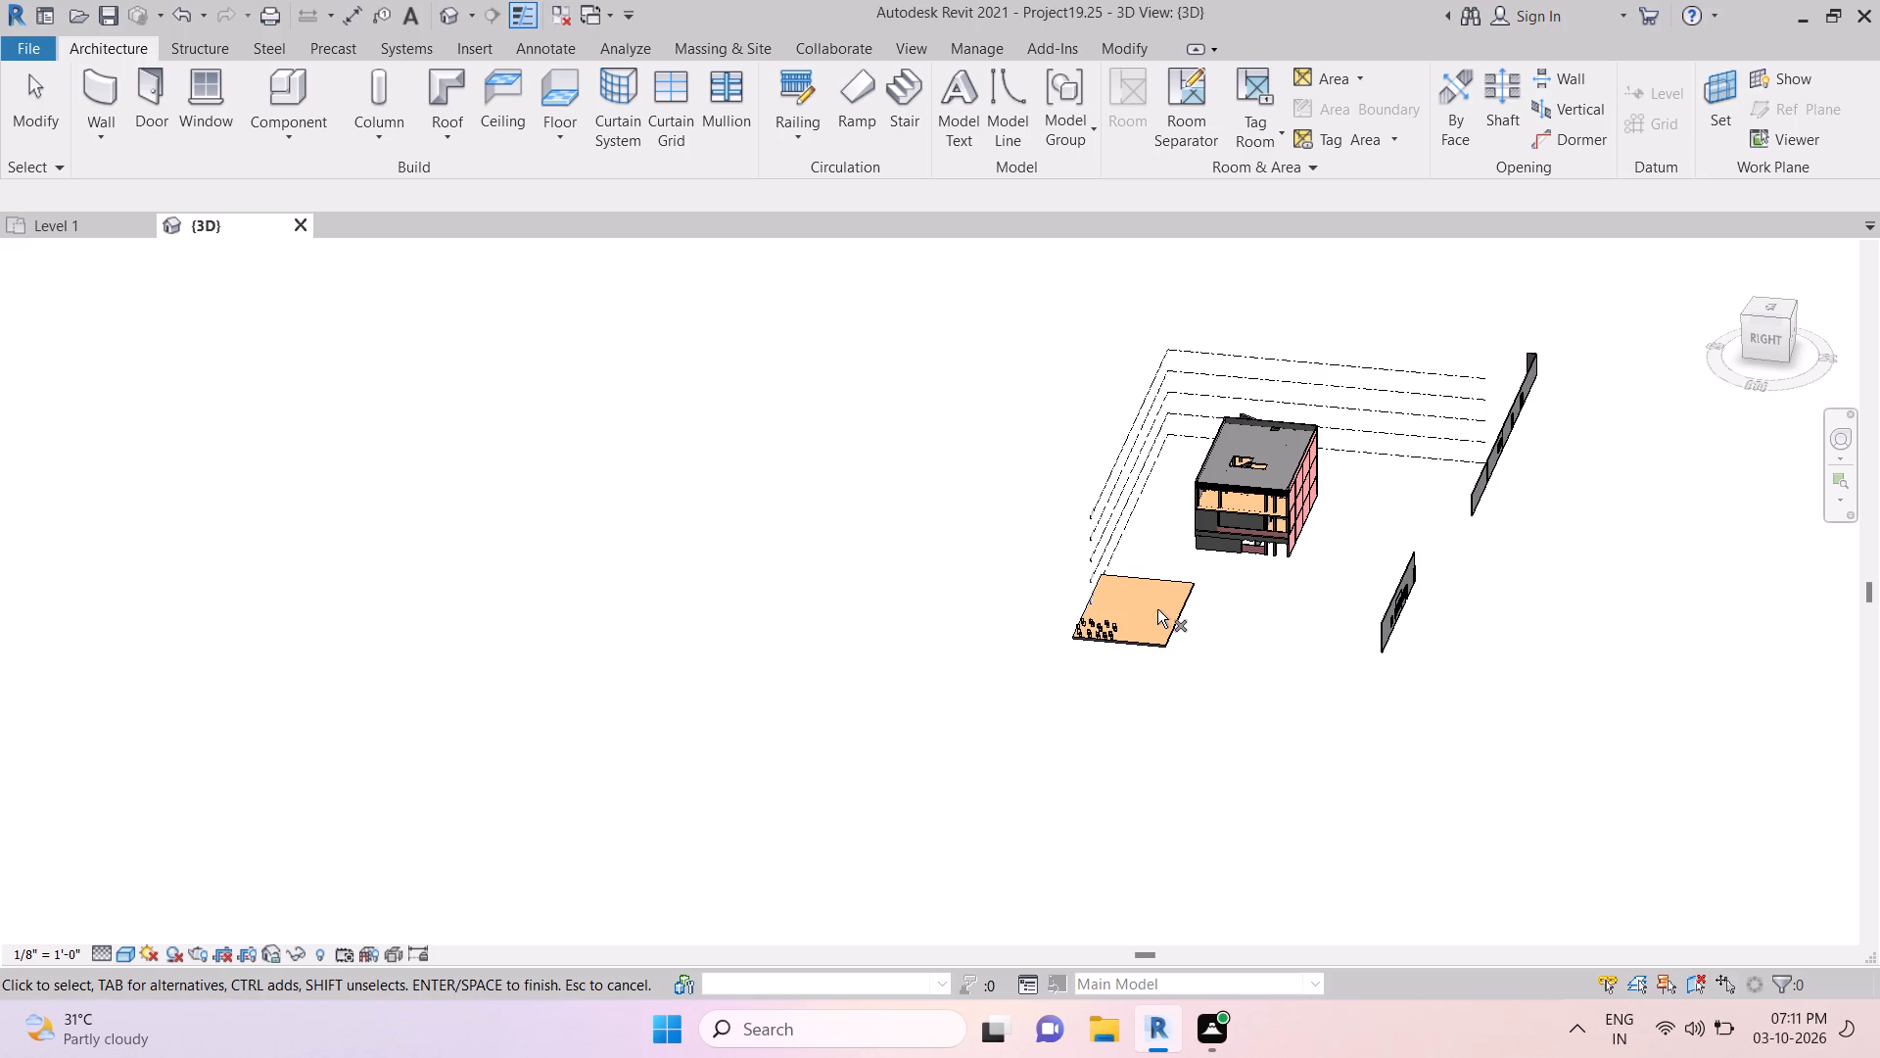
left_click(1165, 616)
left_click_drag(1122, 606, 1106, 631)
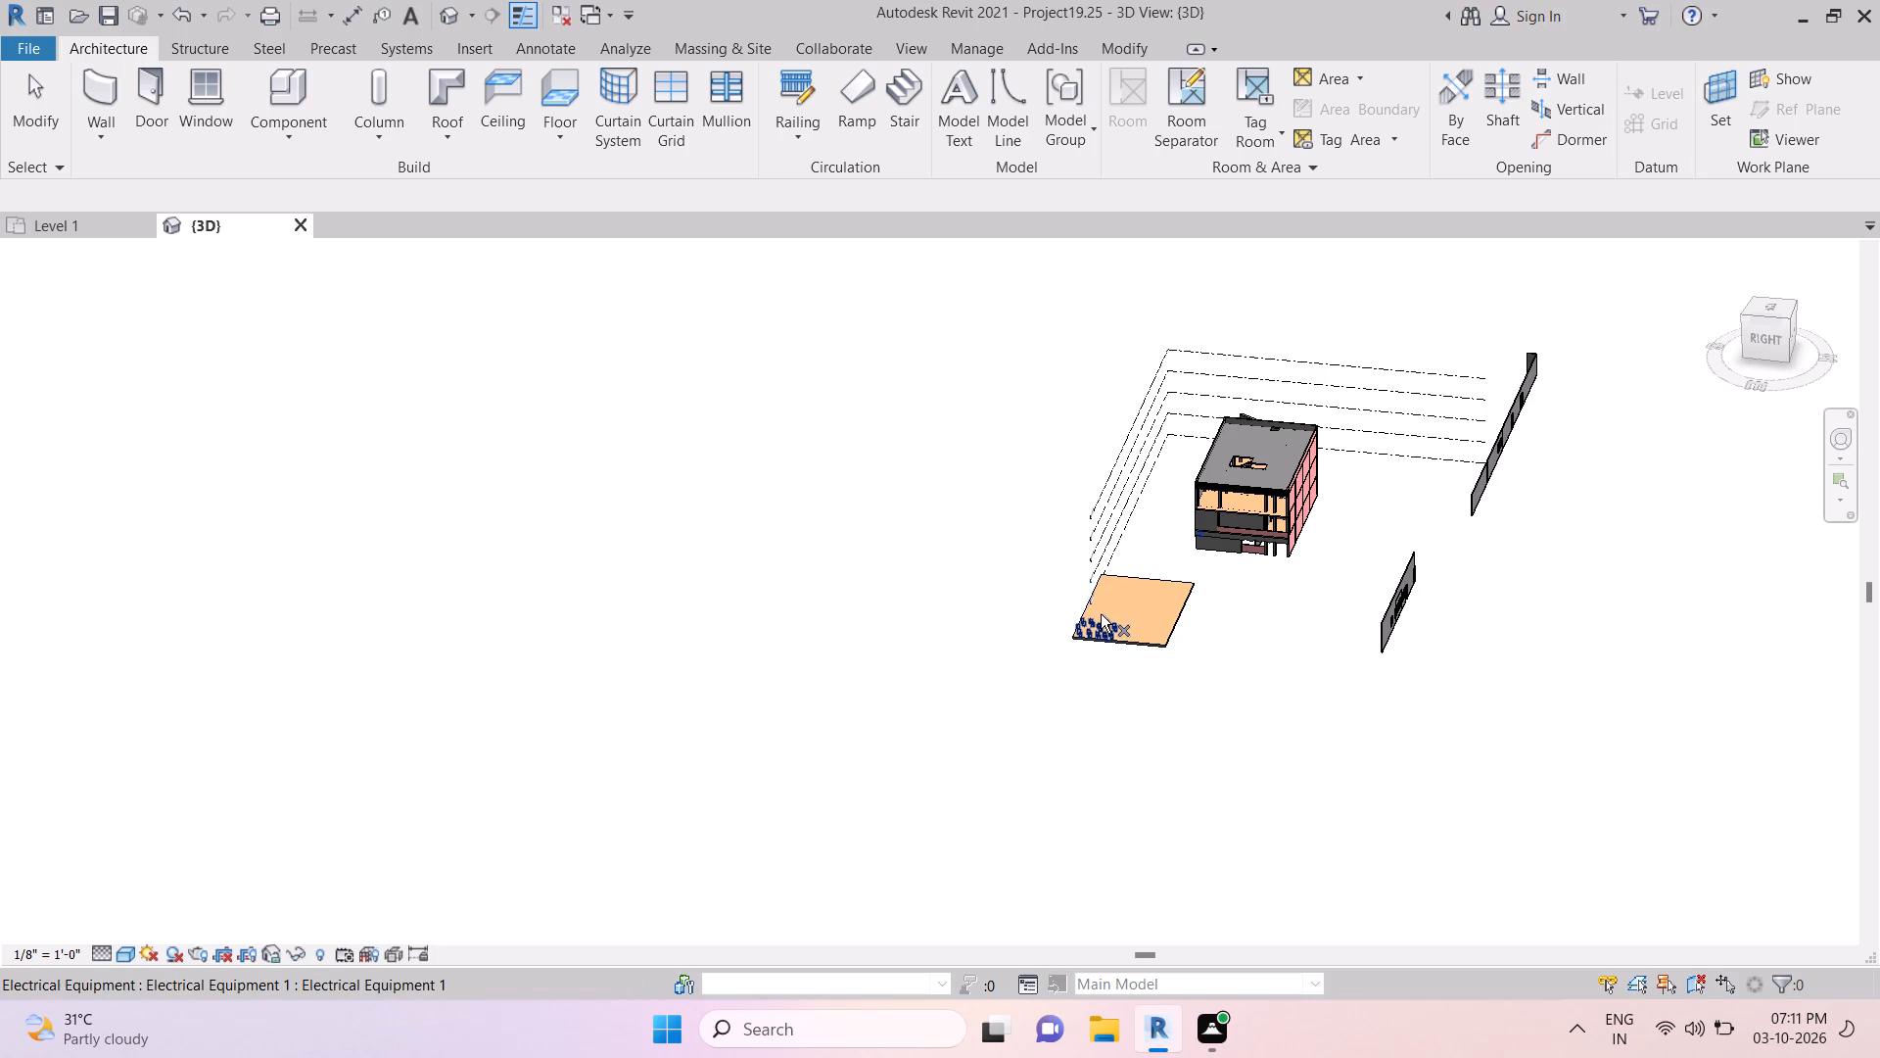
left_click(1101, 614)
key("BackSpace")
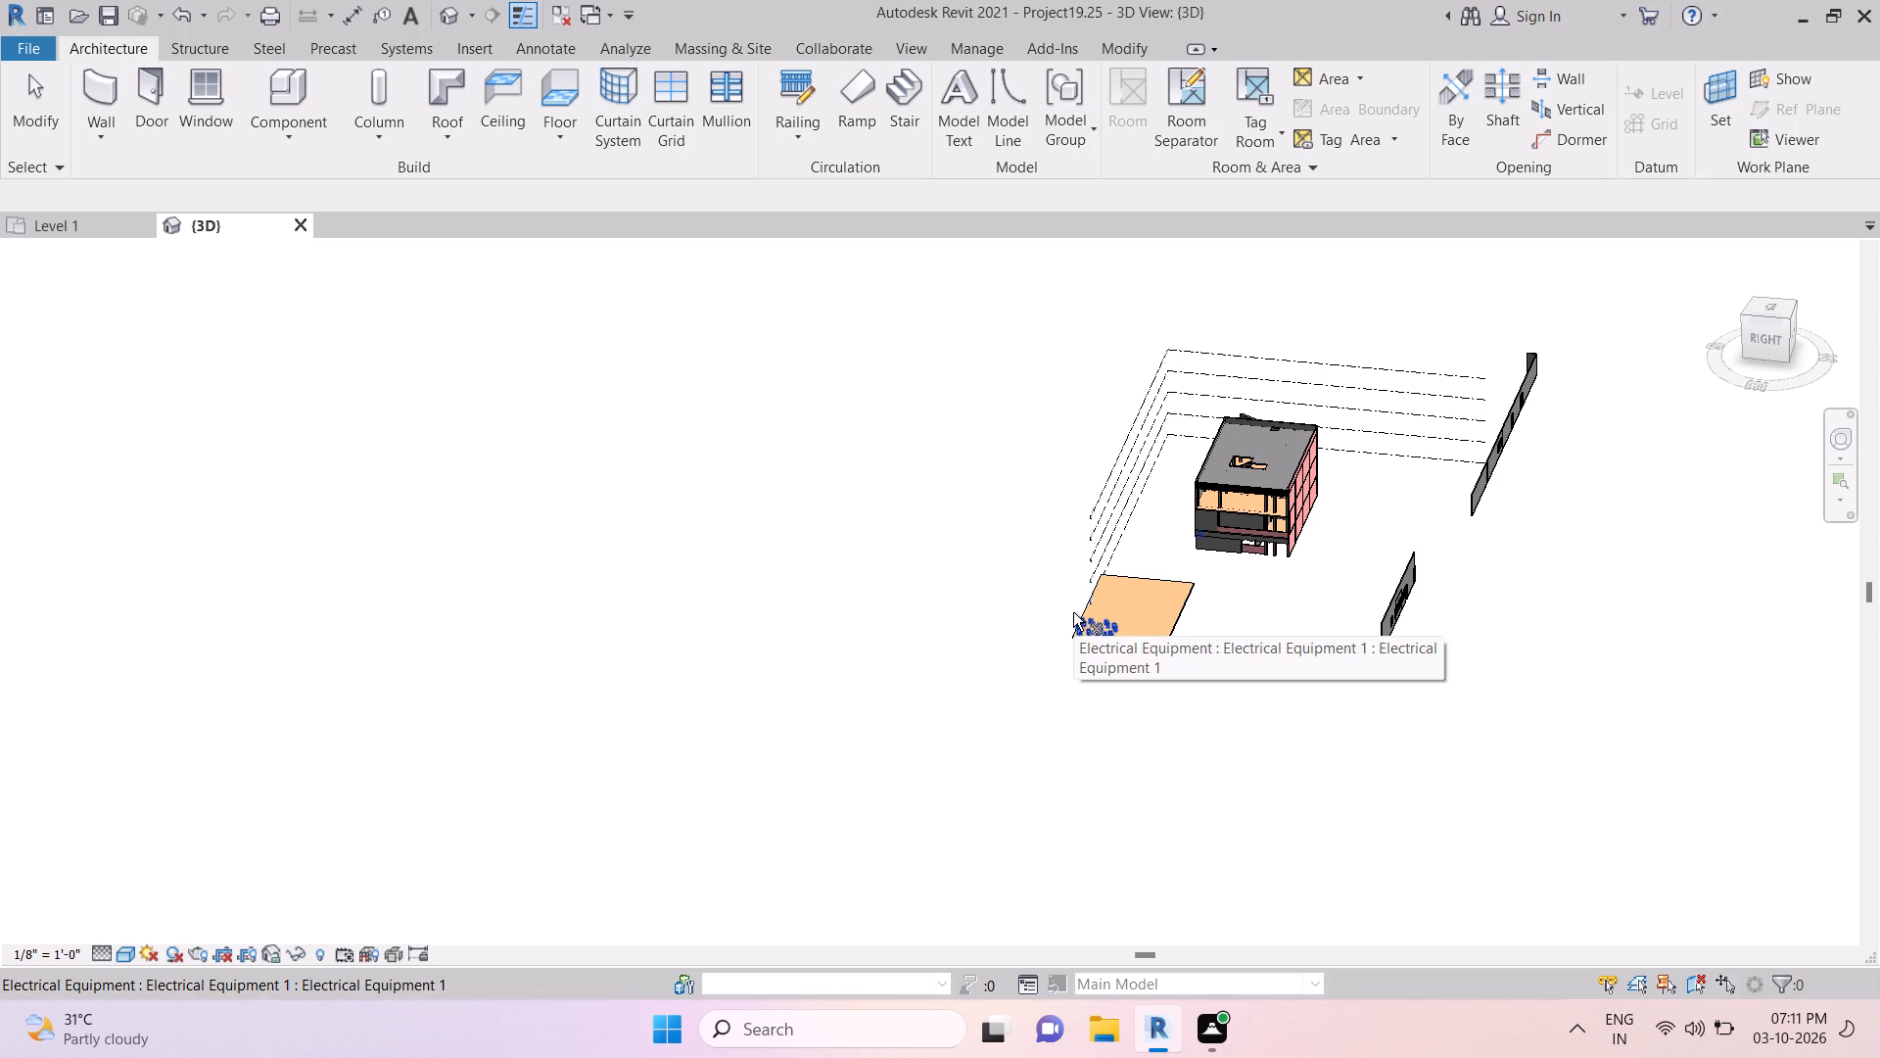
key("BackSpace")
key("Return")
key("Return")
key("Return")
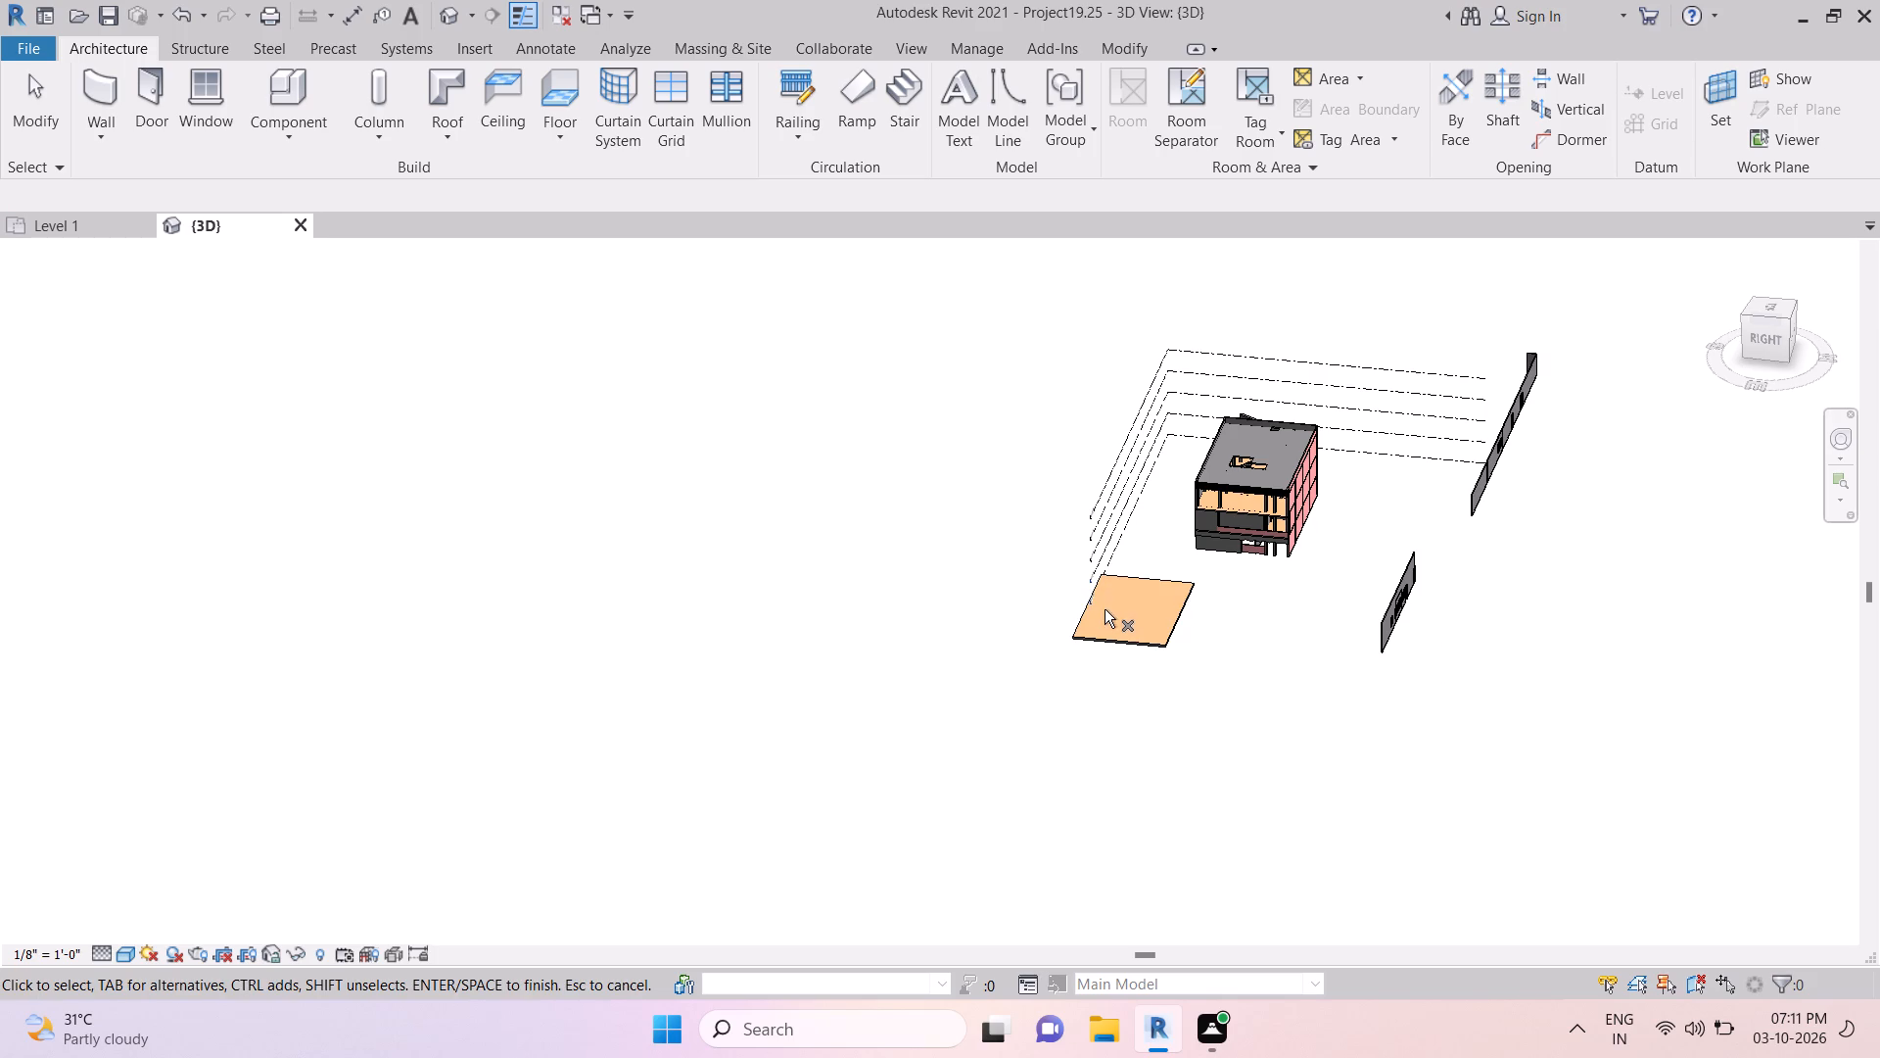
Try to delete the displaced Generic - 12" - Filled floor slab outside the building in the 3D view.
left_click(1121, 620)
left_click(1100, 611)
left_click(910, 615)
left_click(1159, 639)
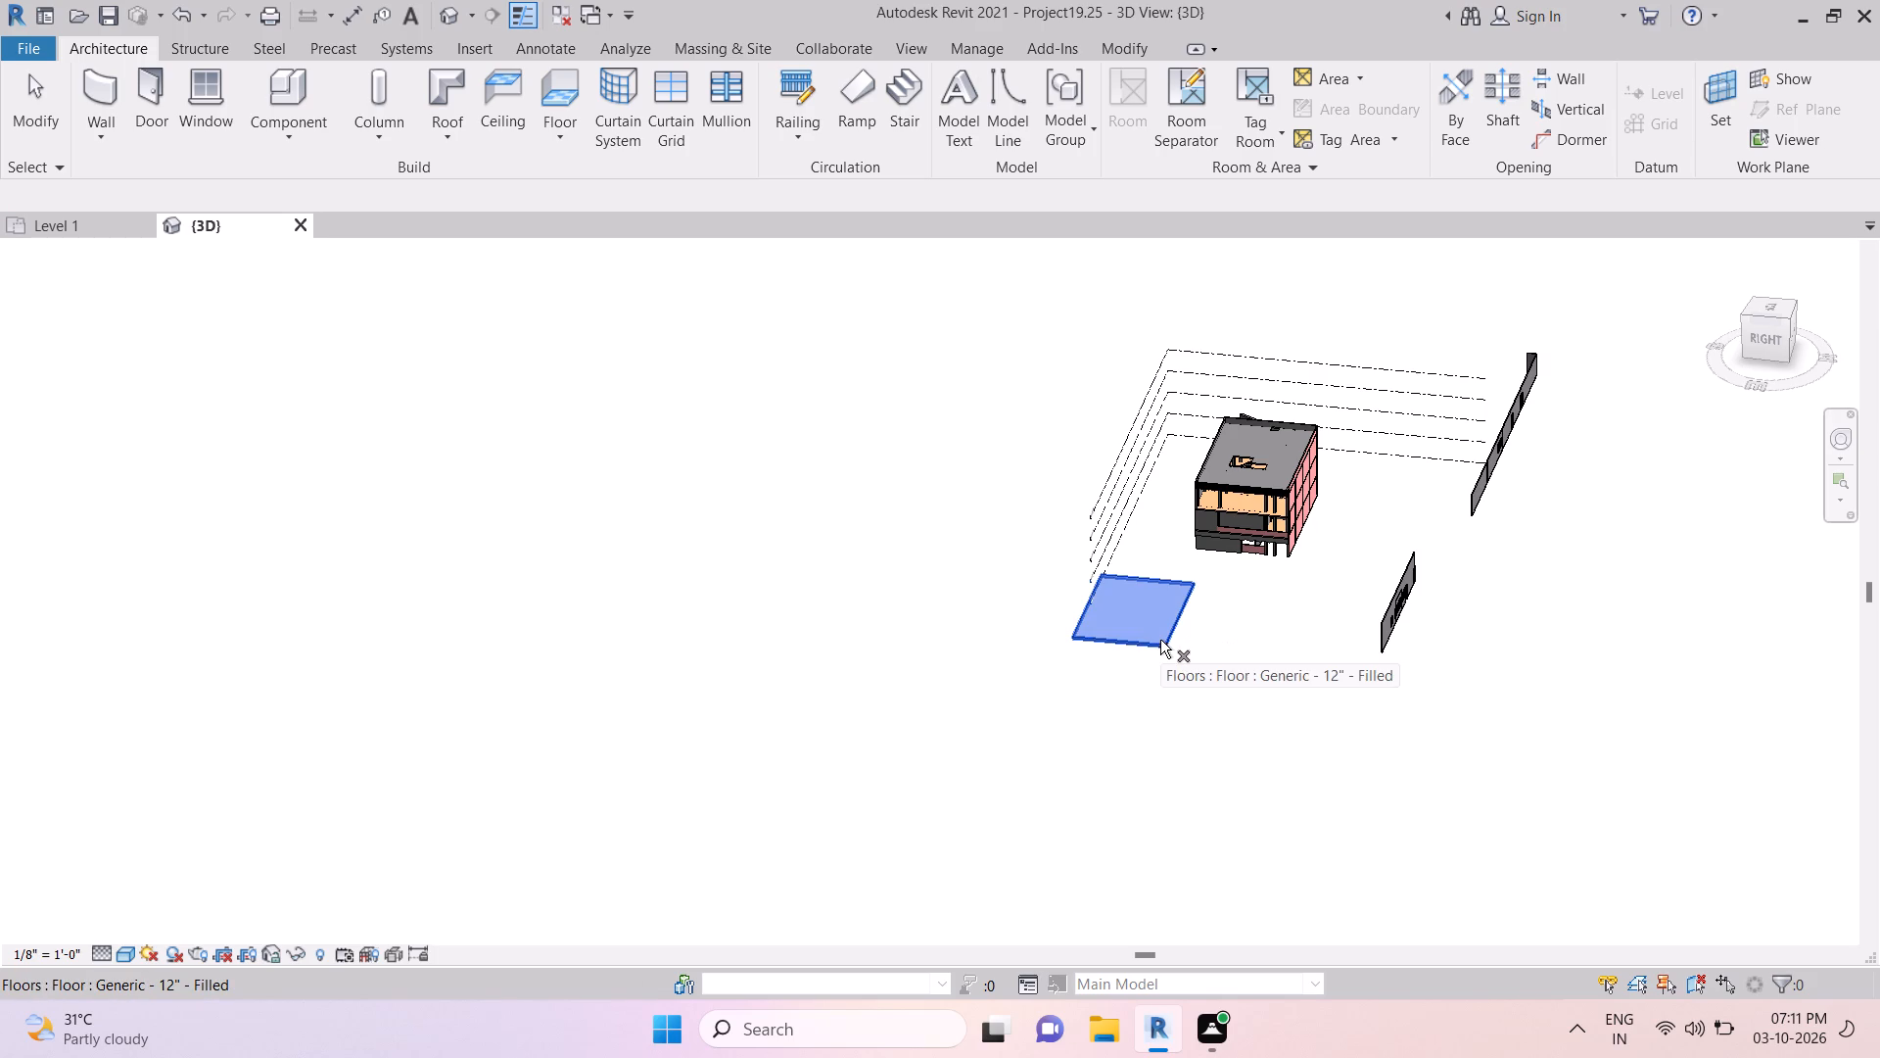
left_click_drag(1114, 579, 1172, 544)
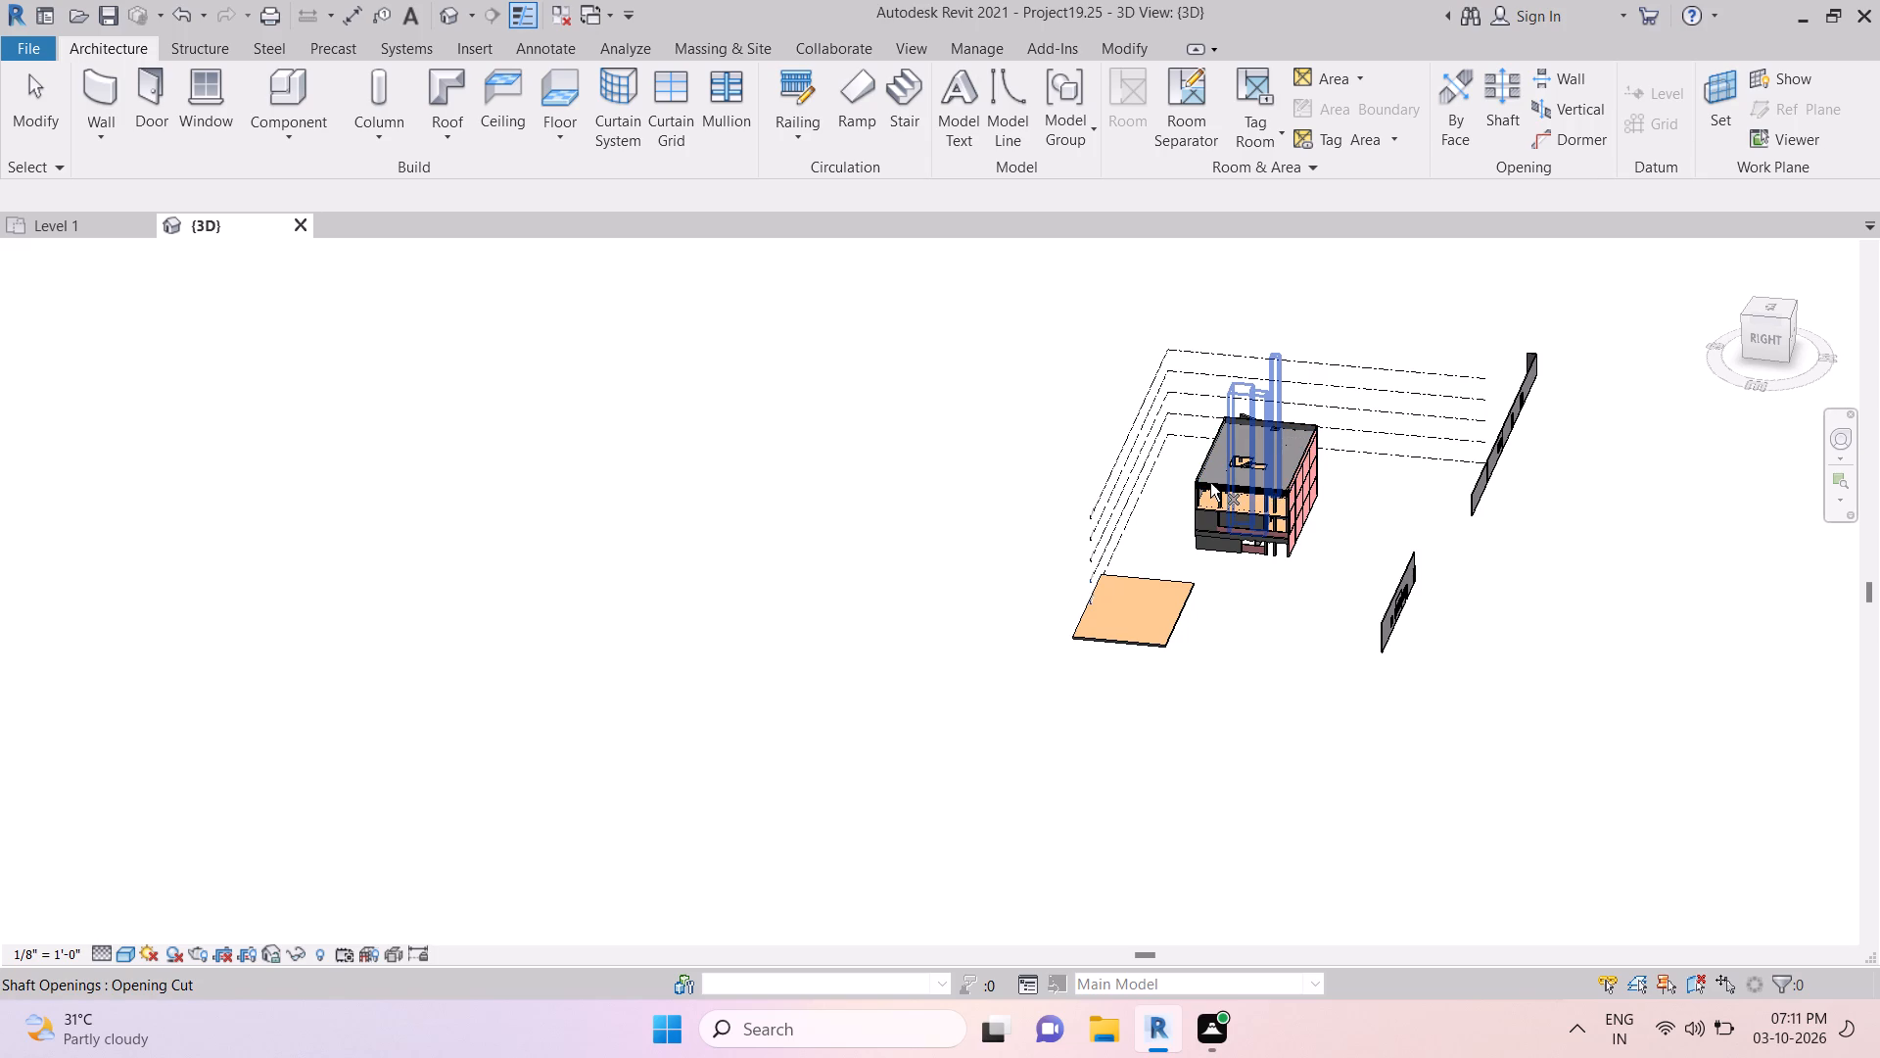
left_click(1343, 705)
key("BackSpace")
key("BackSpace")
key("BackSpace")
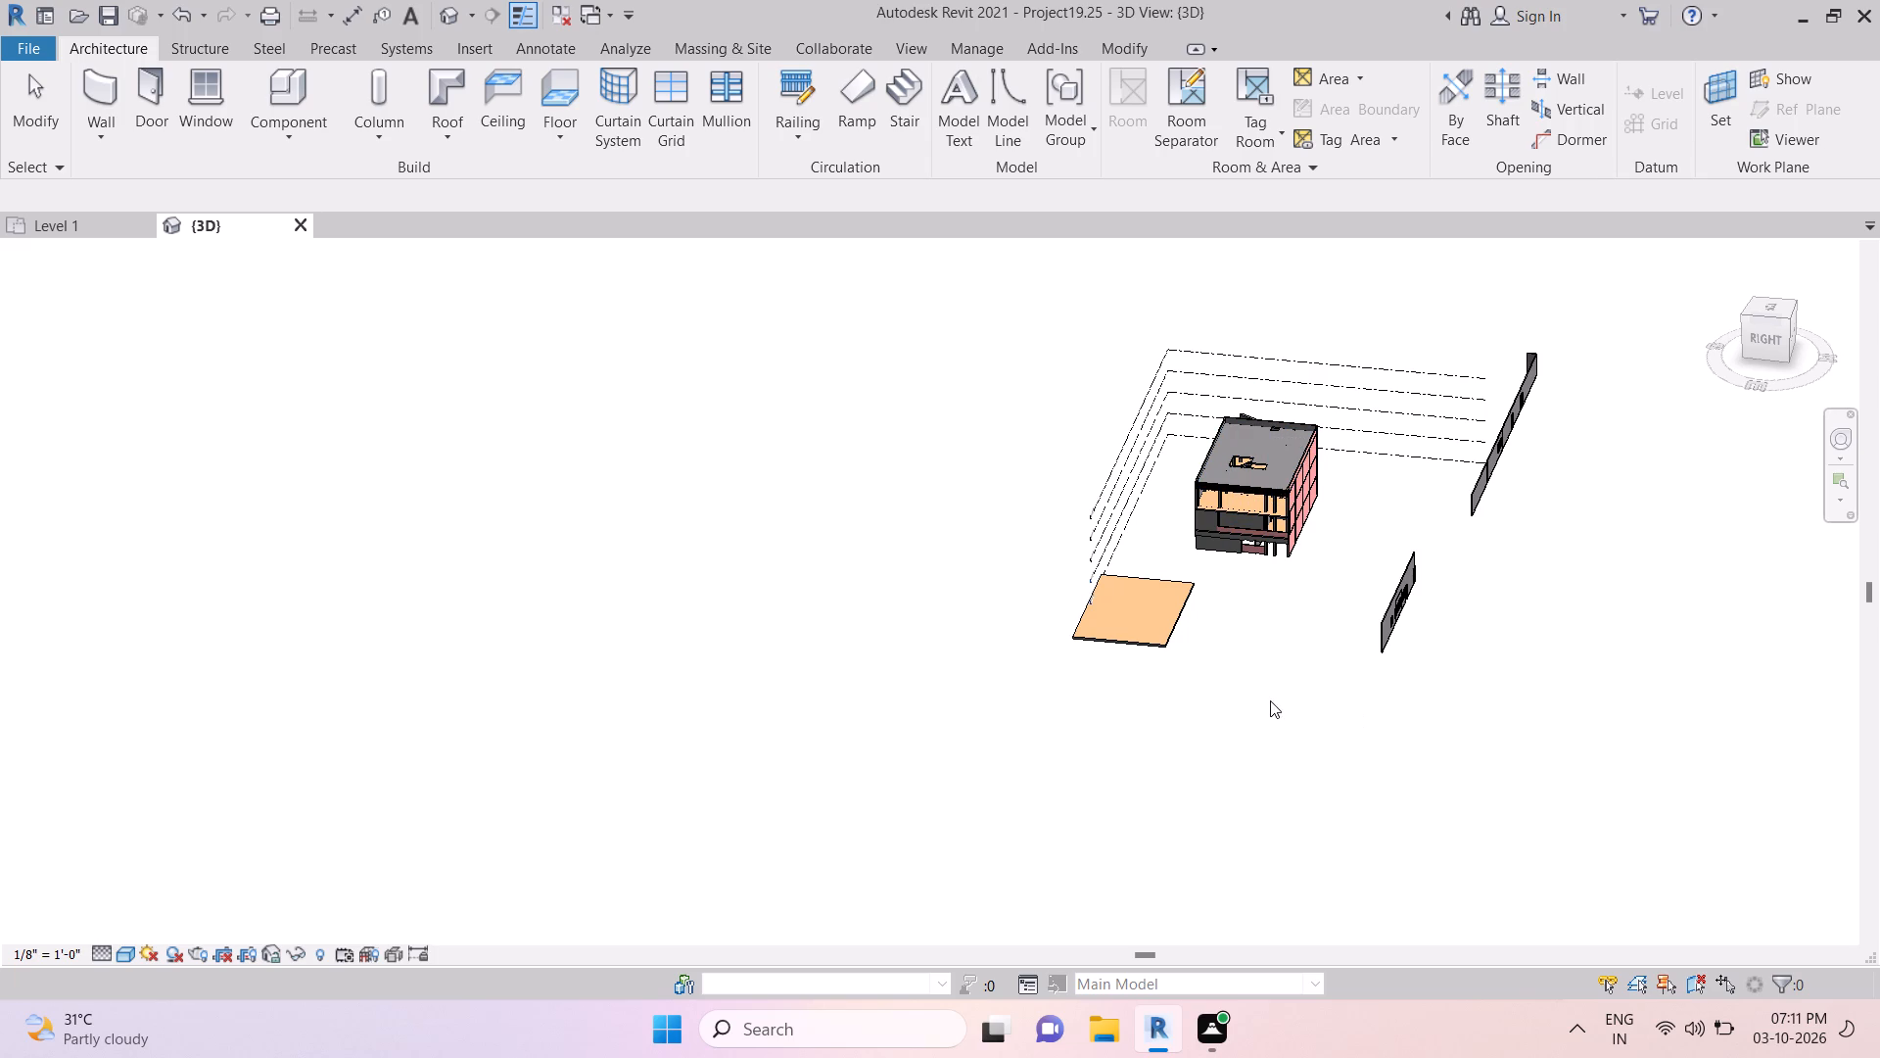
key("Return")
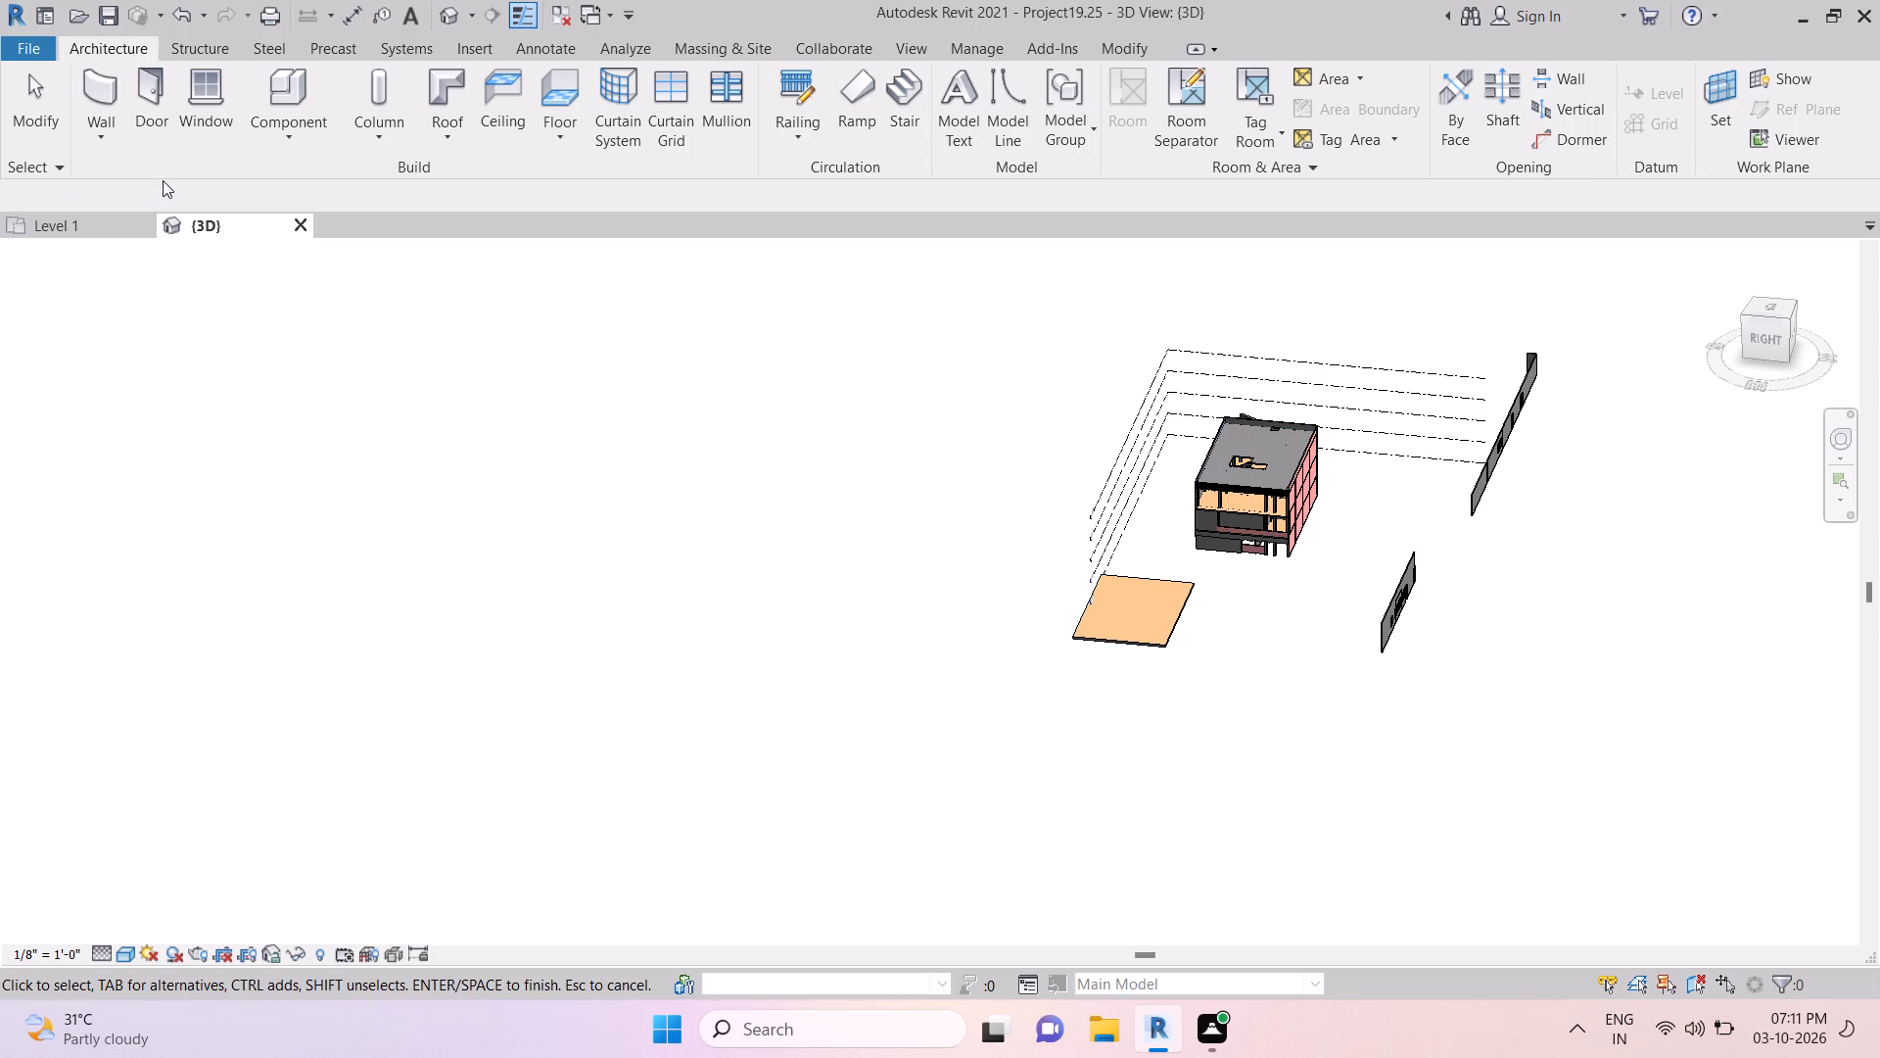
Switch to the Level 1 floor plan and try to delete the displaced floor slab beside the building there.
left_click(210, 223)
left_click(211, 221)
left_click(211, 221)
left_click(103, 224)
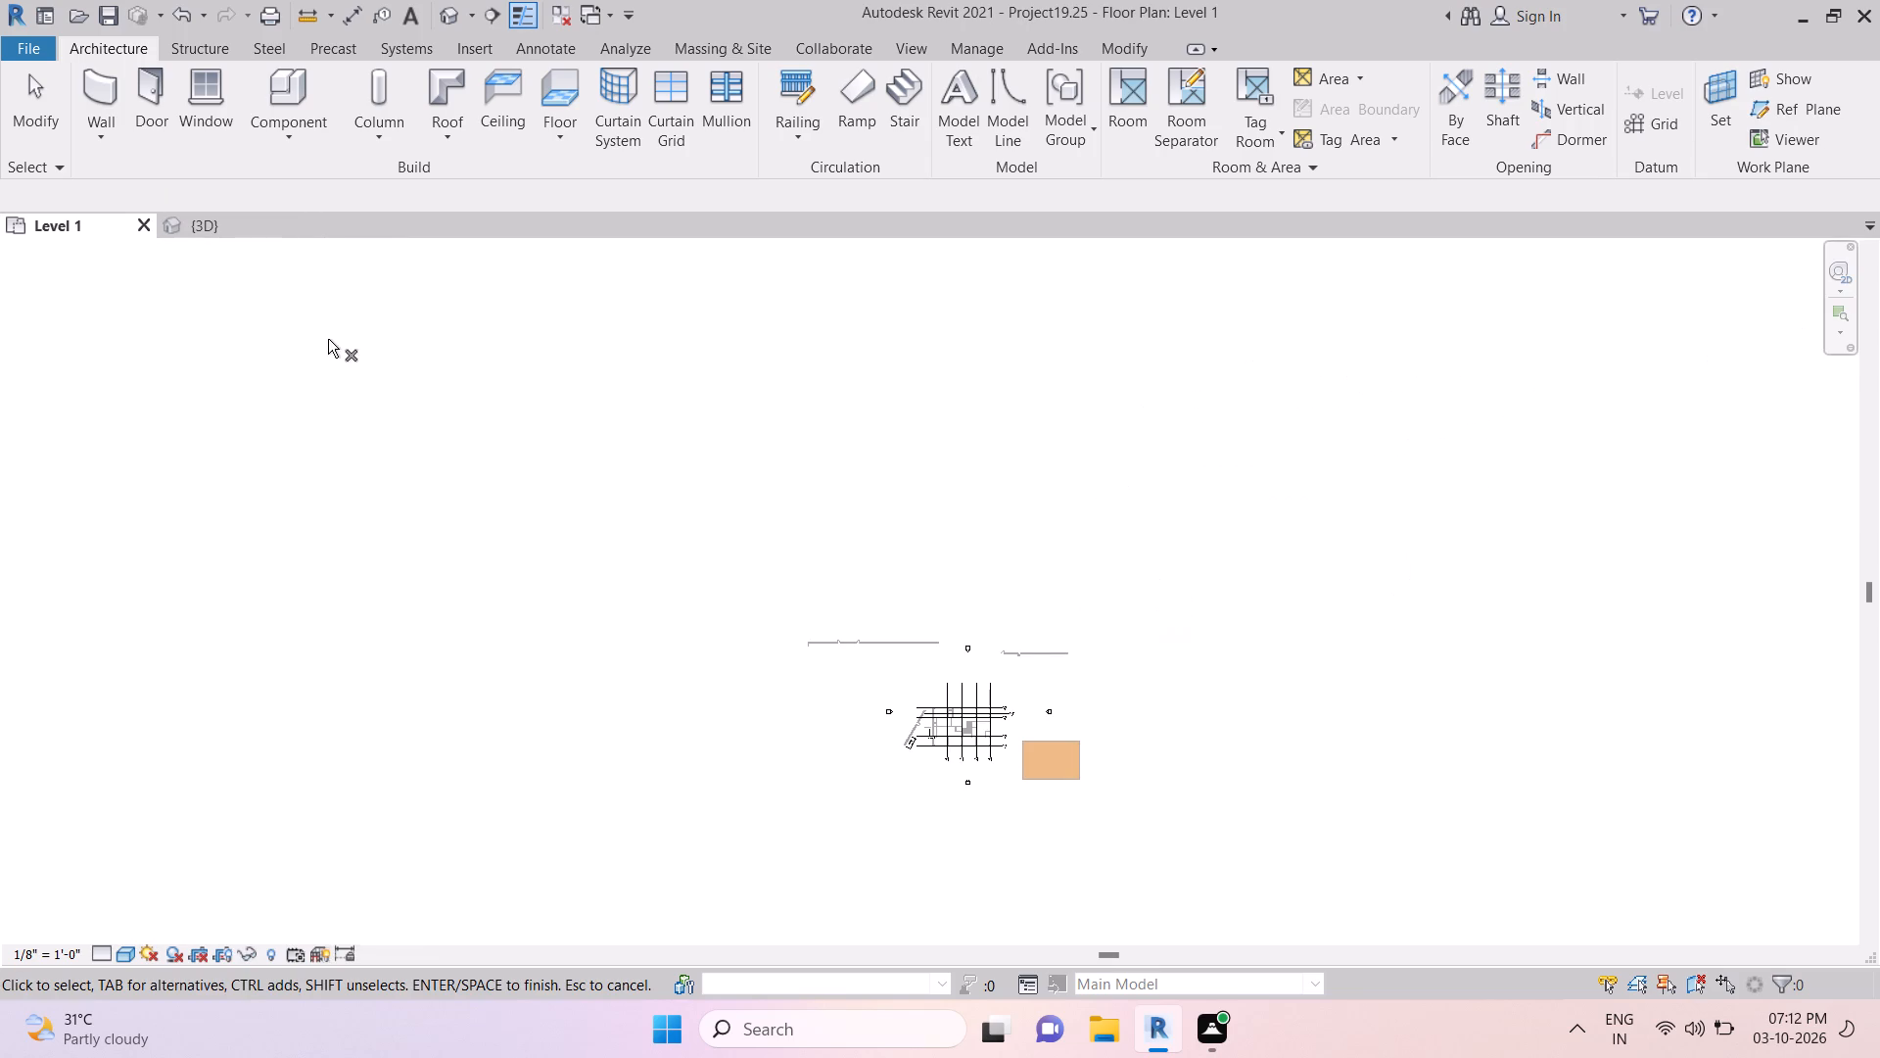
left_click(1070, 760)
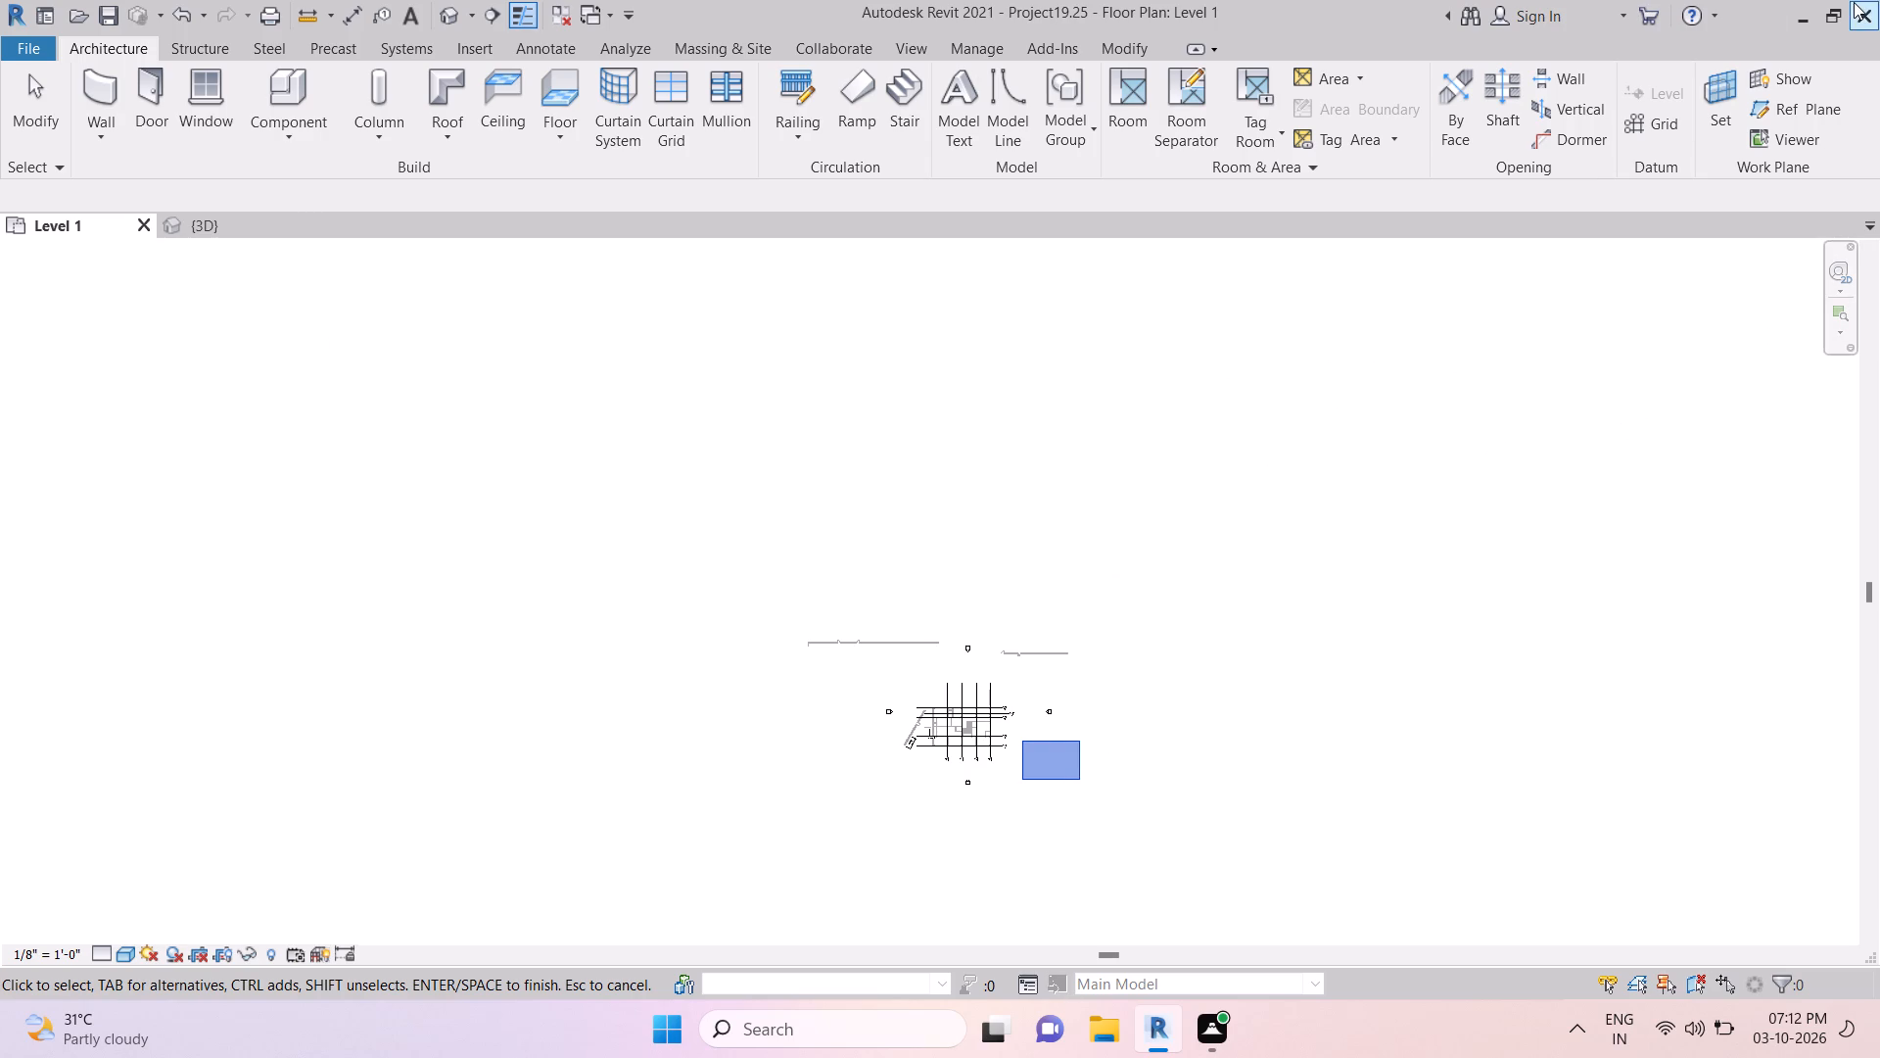
Close the program and save the changes to Project19.25.
left_click(1879, 7)
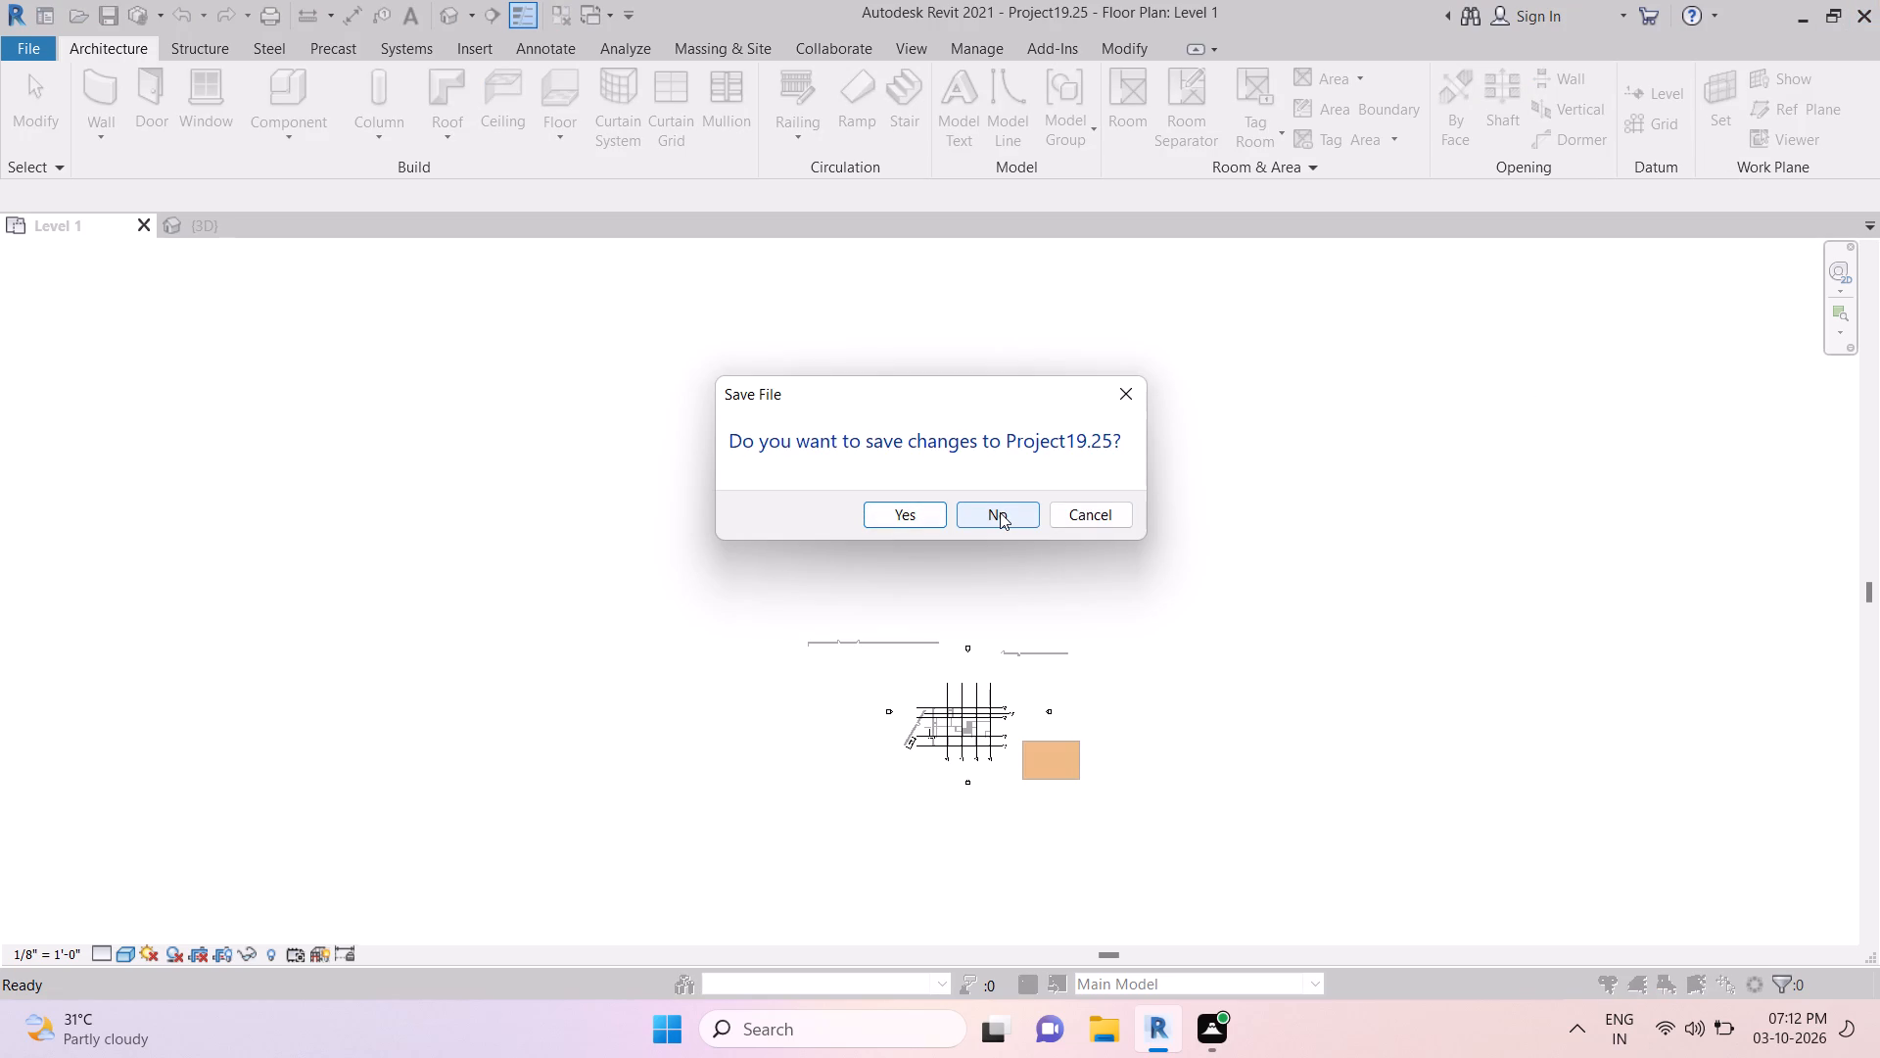
left_click(938, 513)
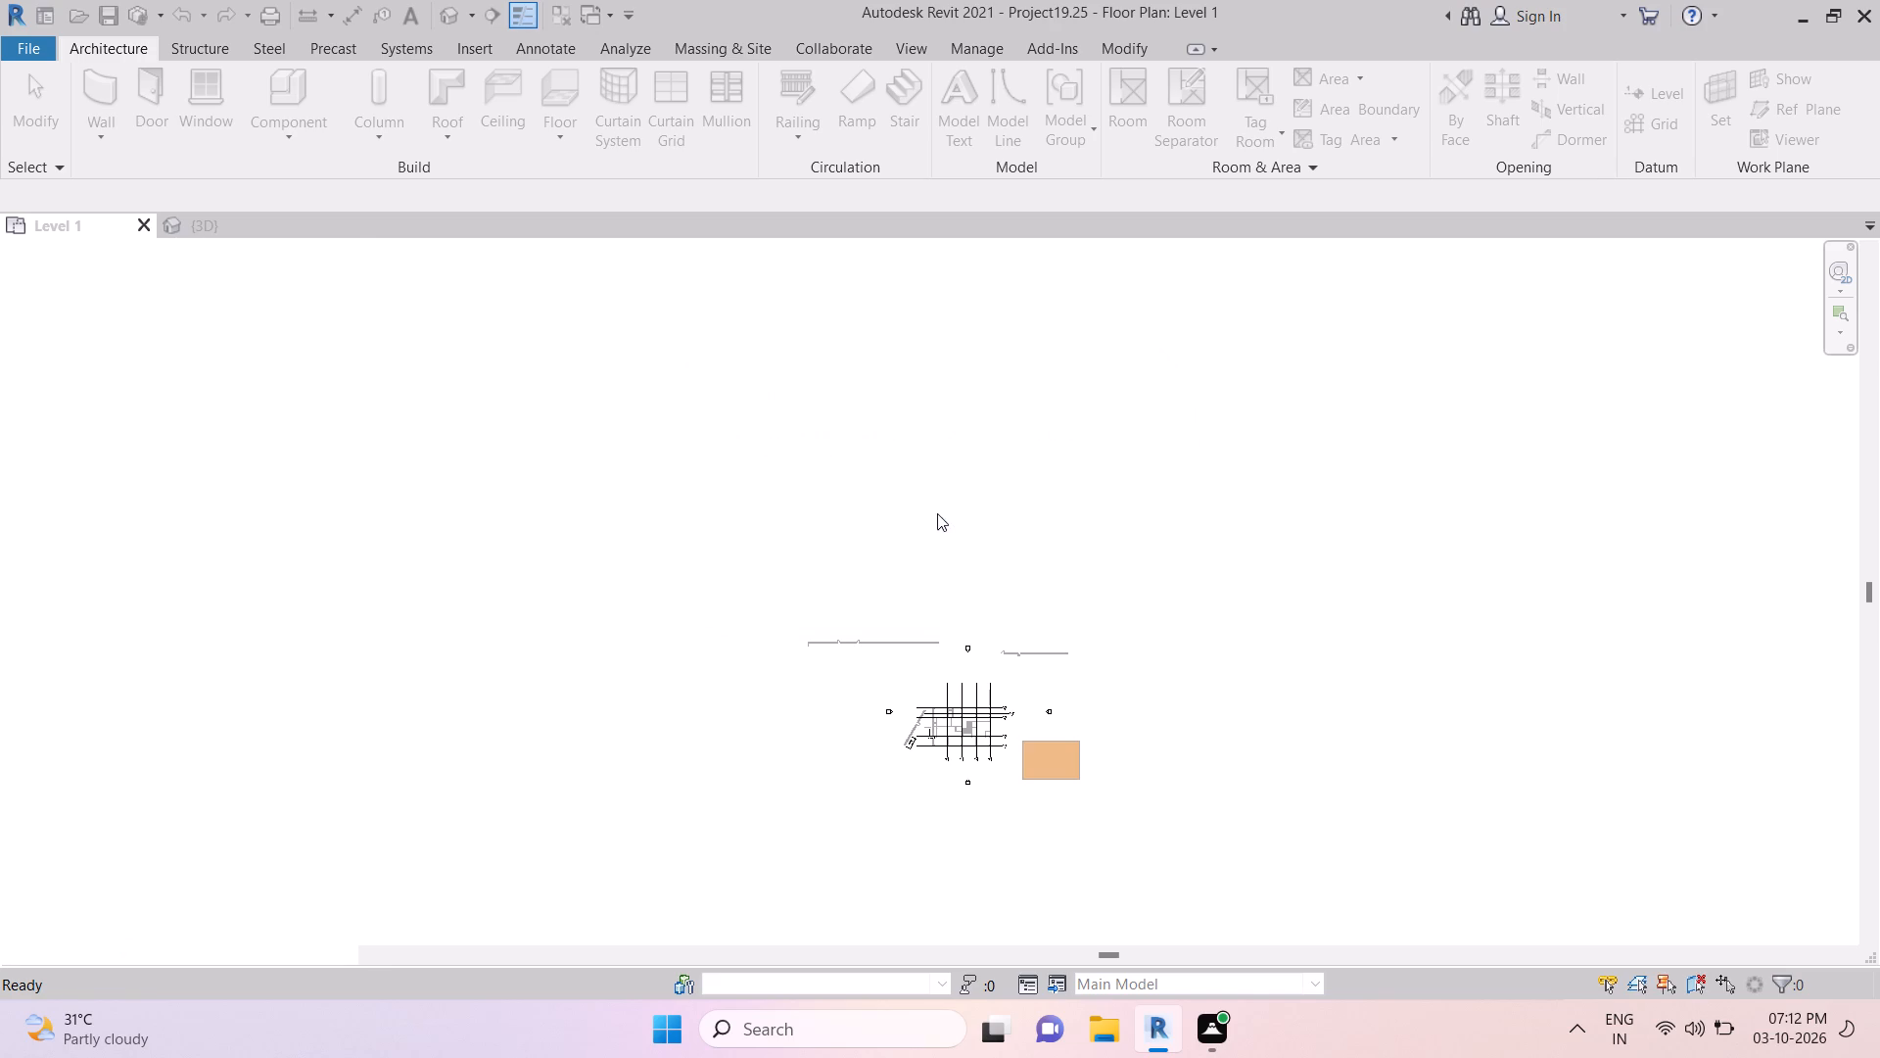
scroll(988, 728, "down", 6)
scroll(987, 728, "up", 5)
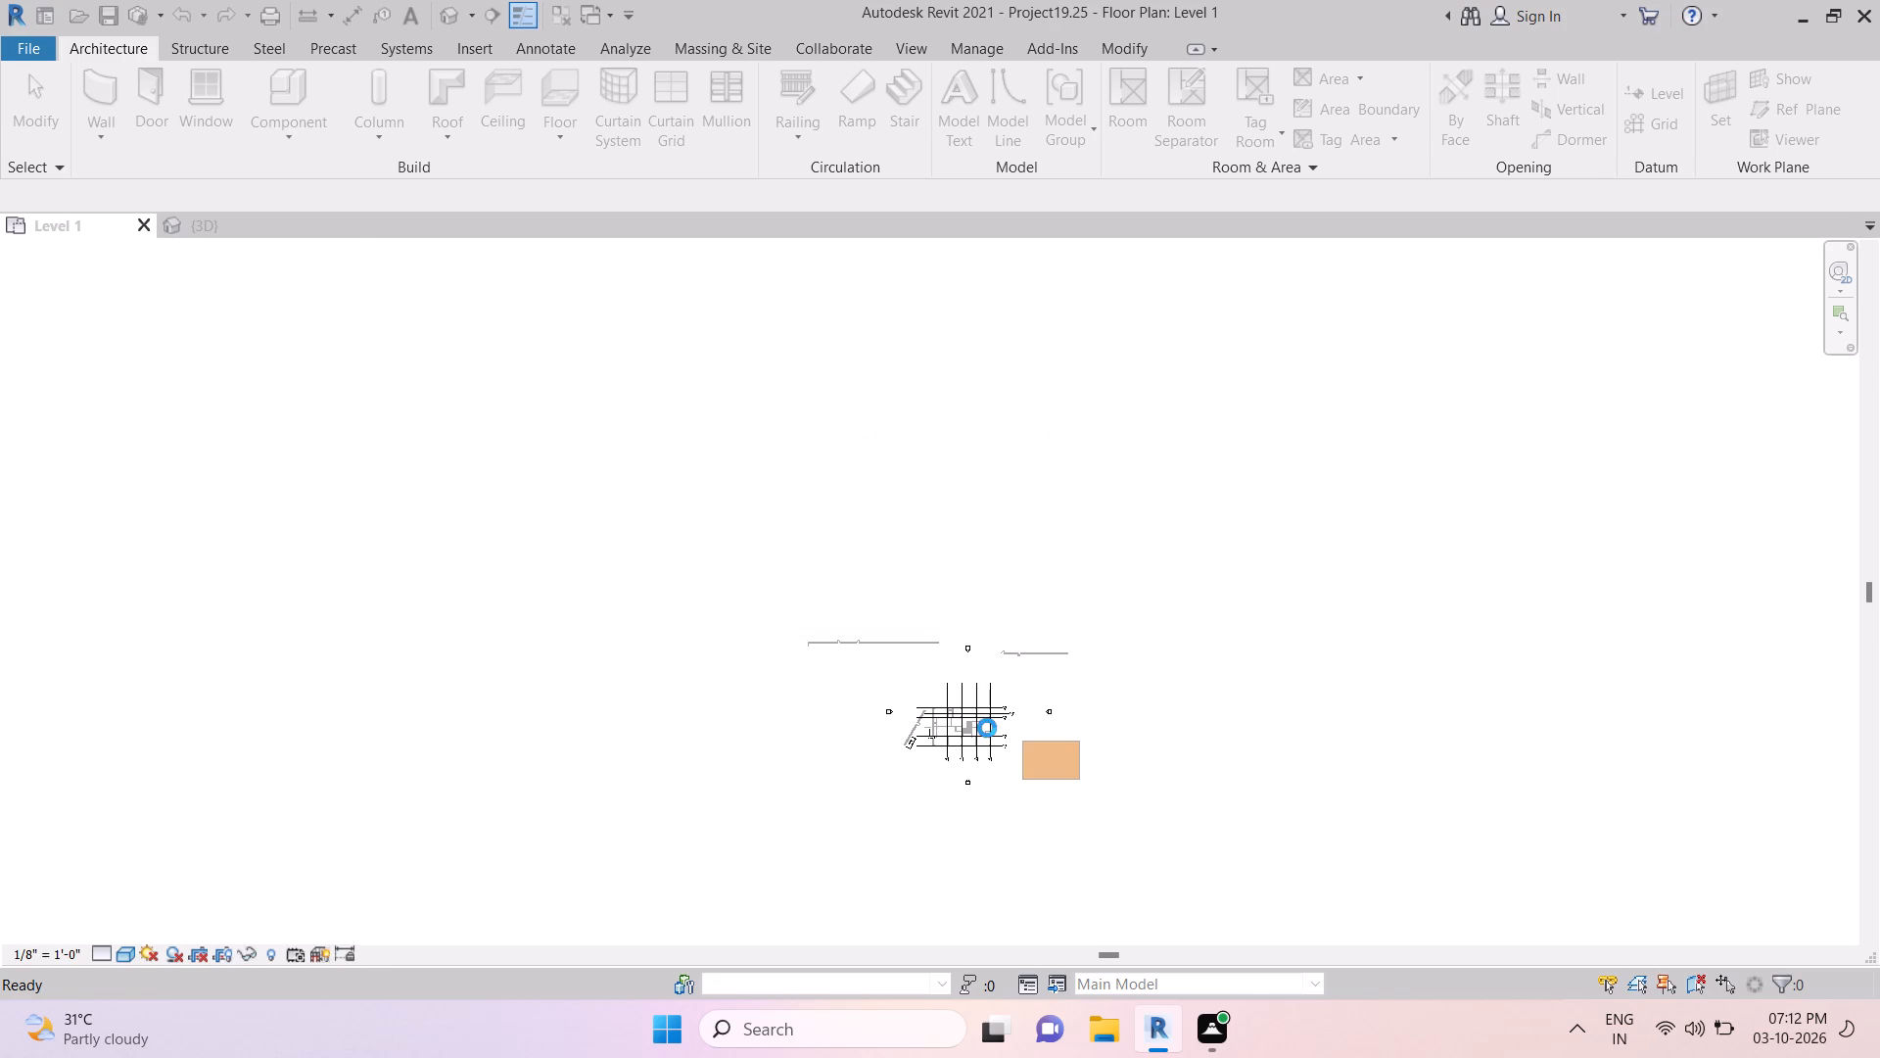
scroll(987, 728, "up", 5)
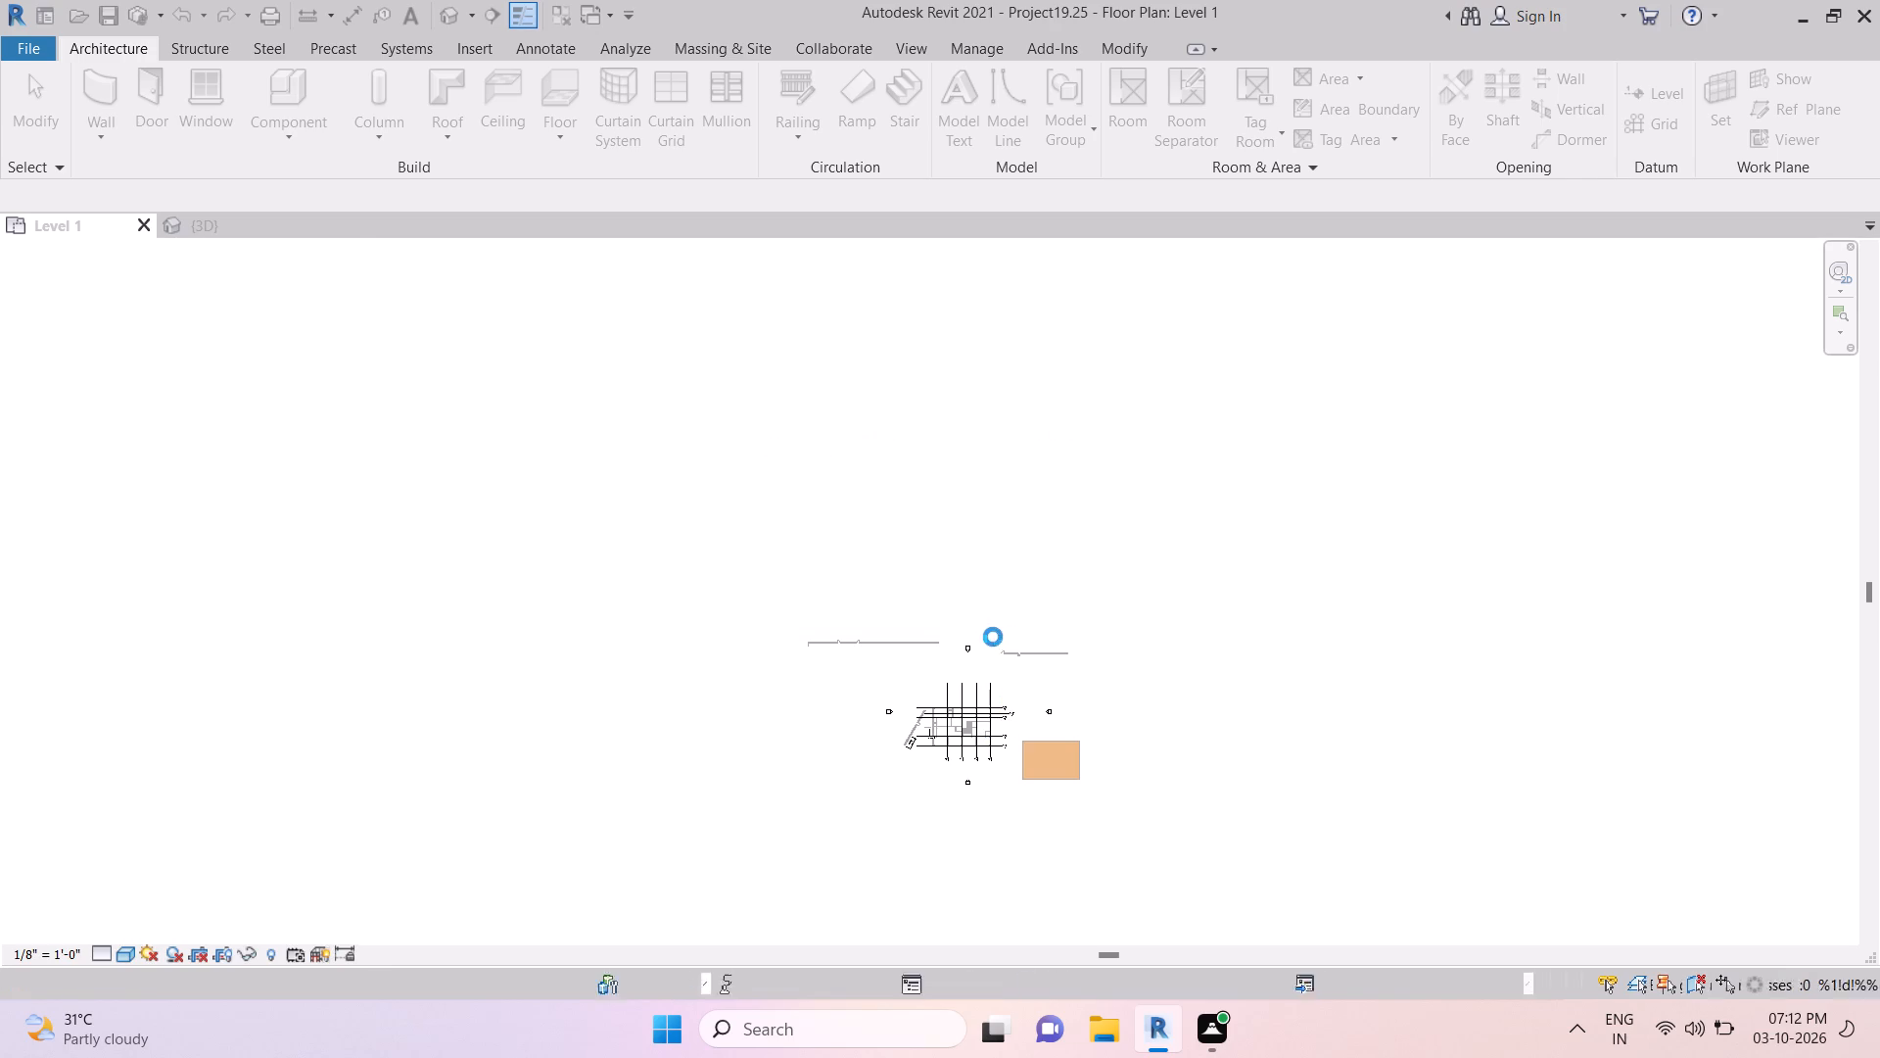
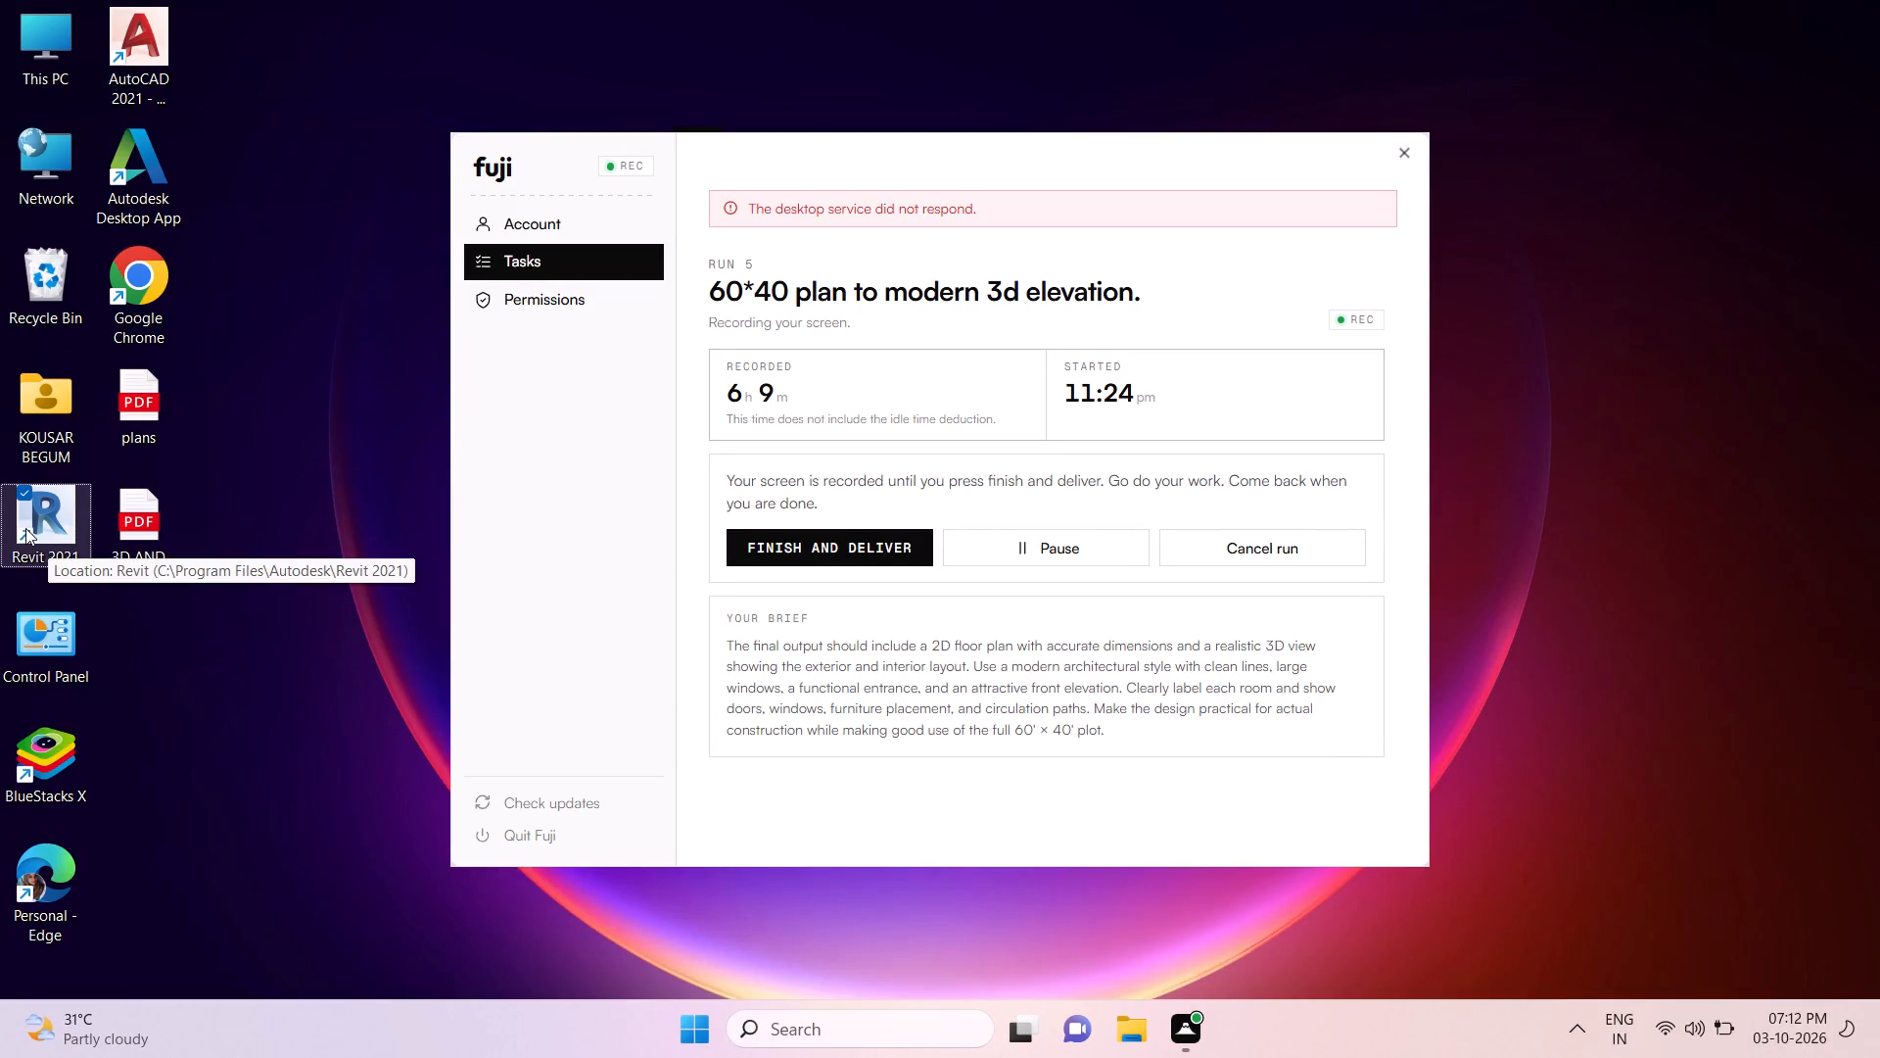
Launch Revit 2021 from the desktop.
double_click(61, 514)
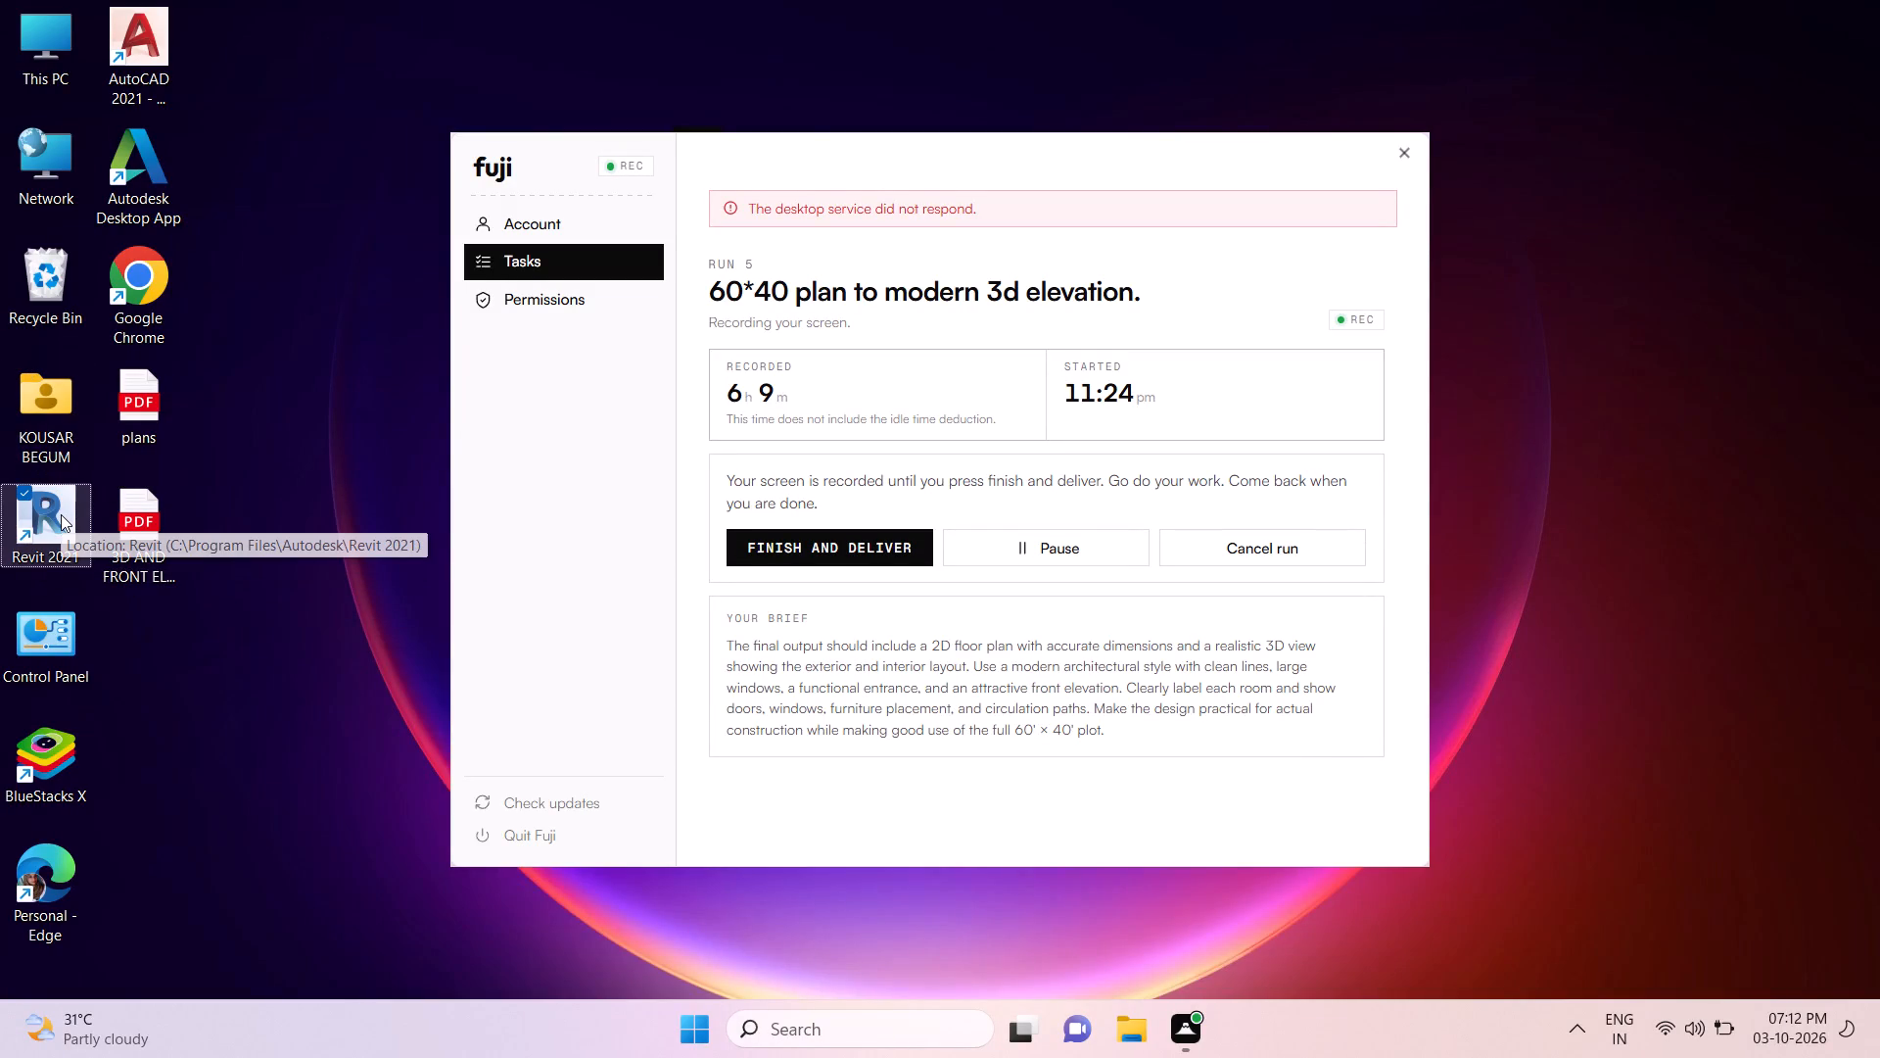
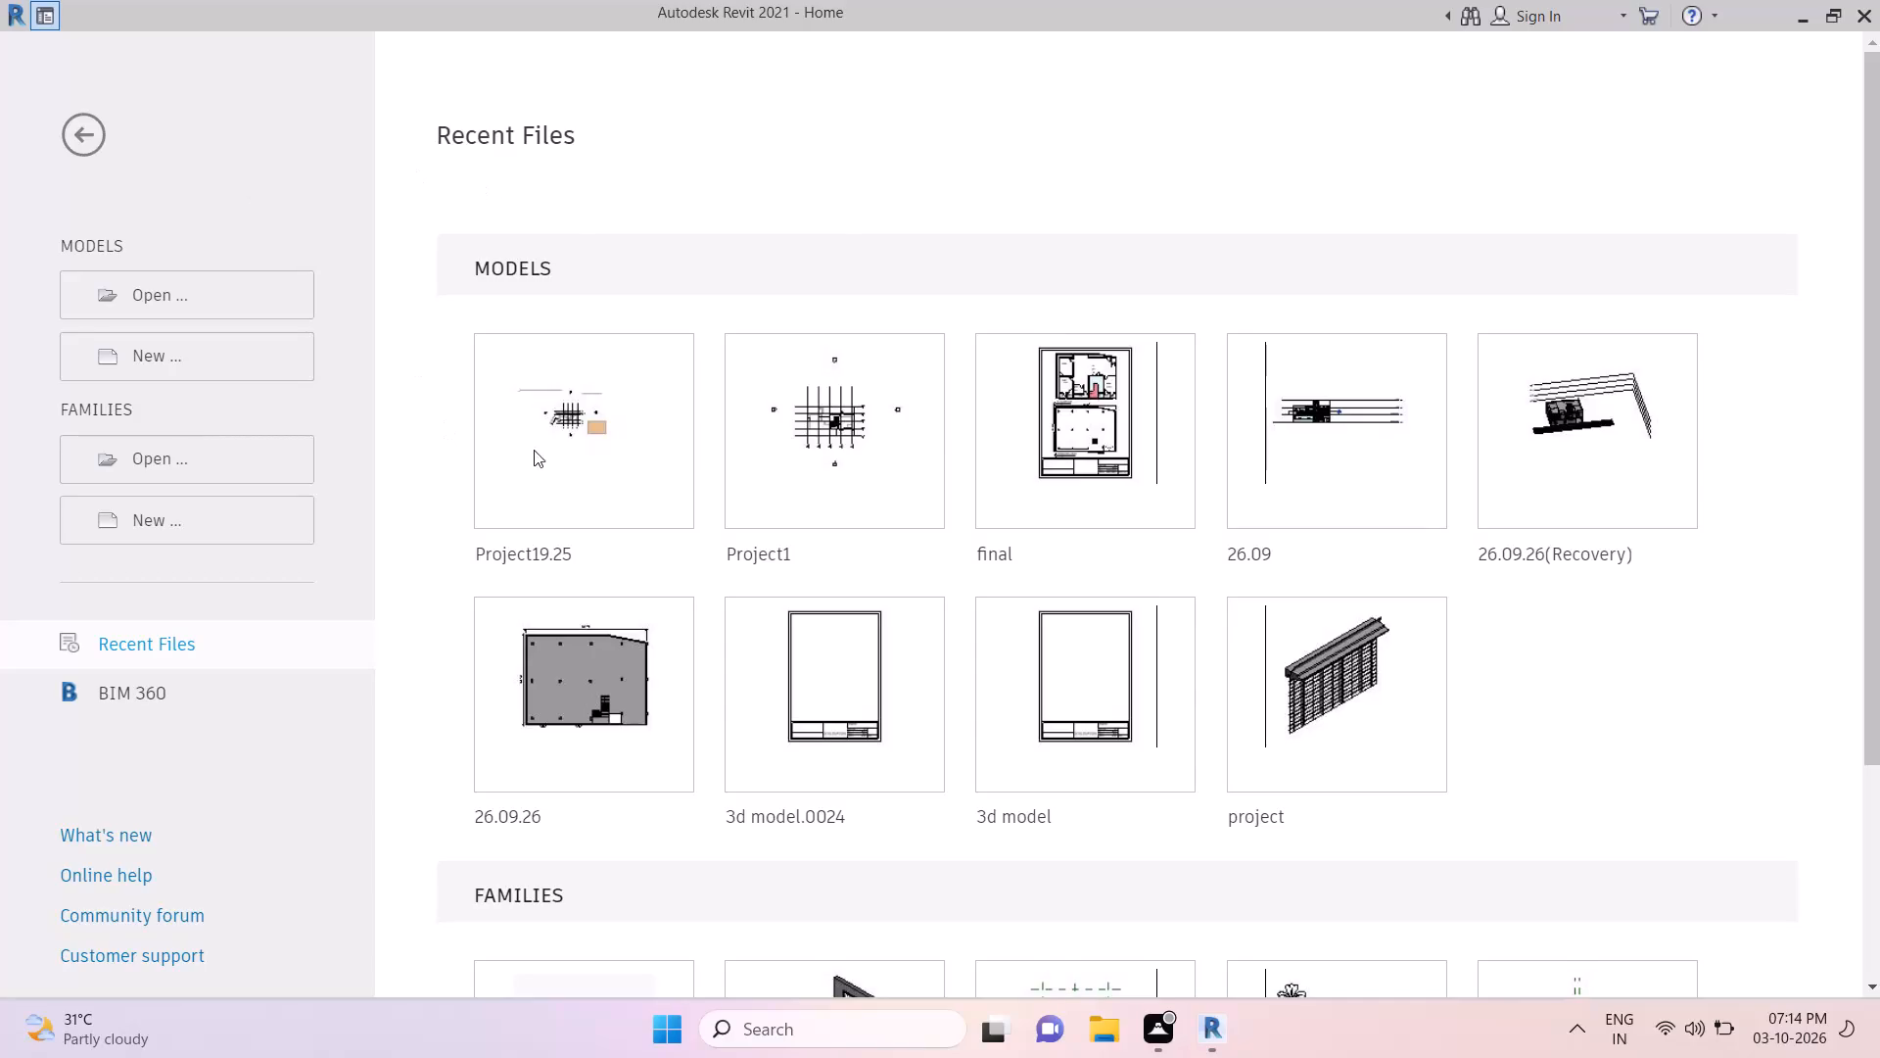
Open the recent model Project19.25.
left_click_drag(571, 418, 585, 422)
left_click_drag(585, 422, 593, 428)
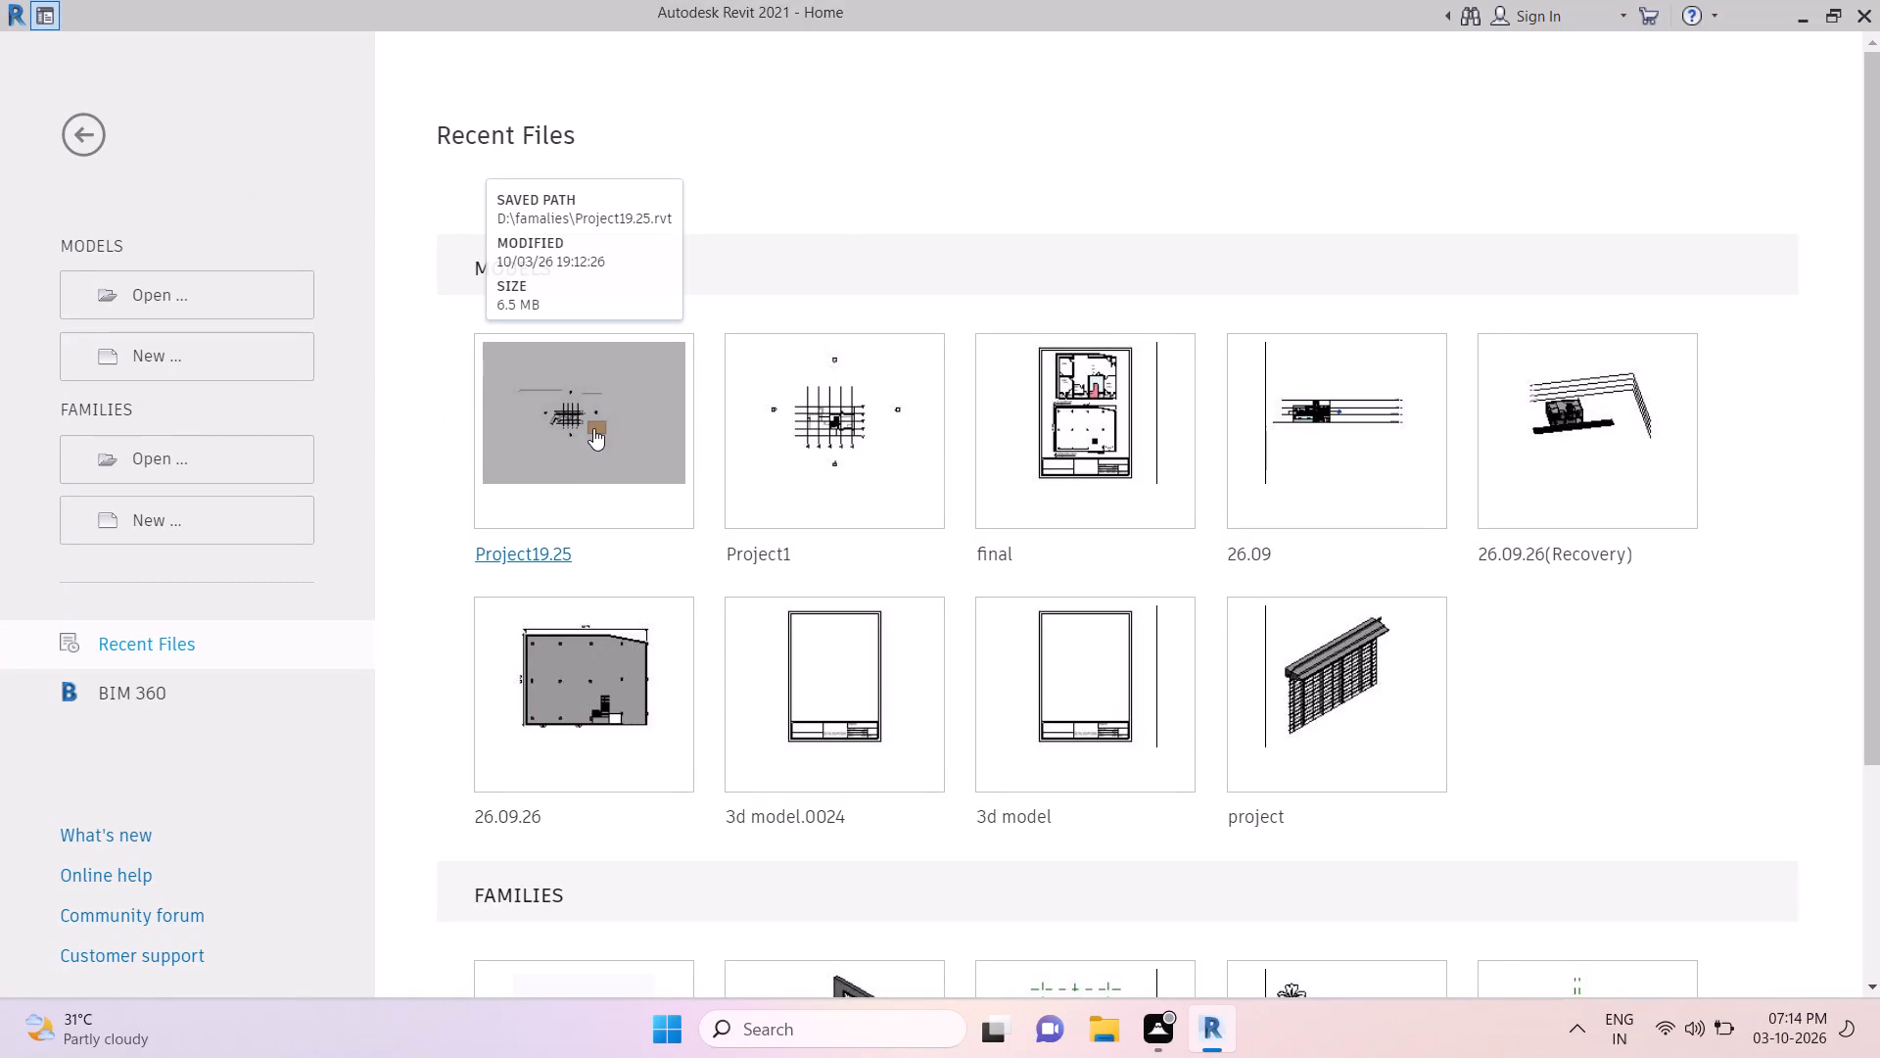
left_click_drag(598, 515, 598, 505)
left_click_drag(606, 484, 621, 492)
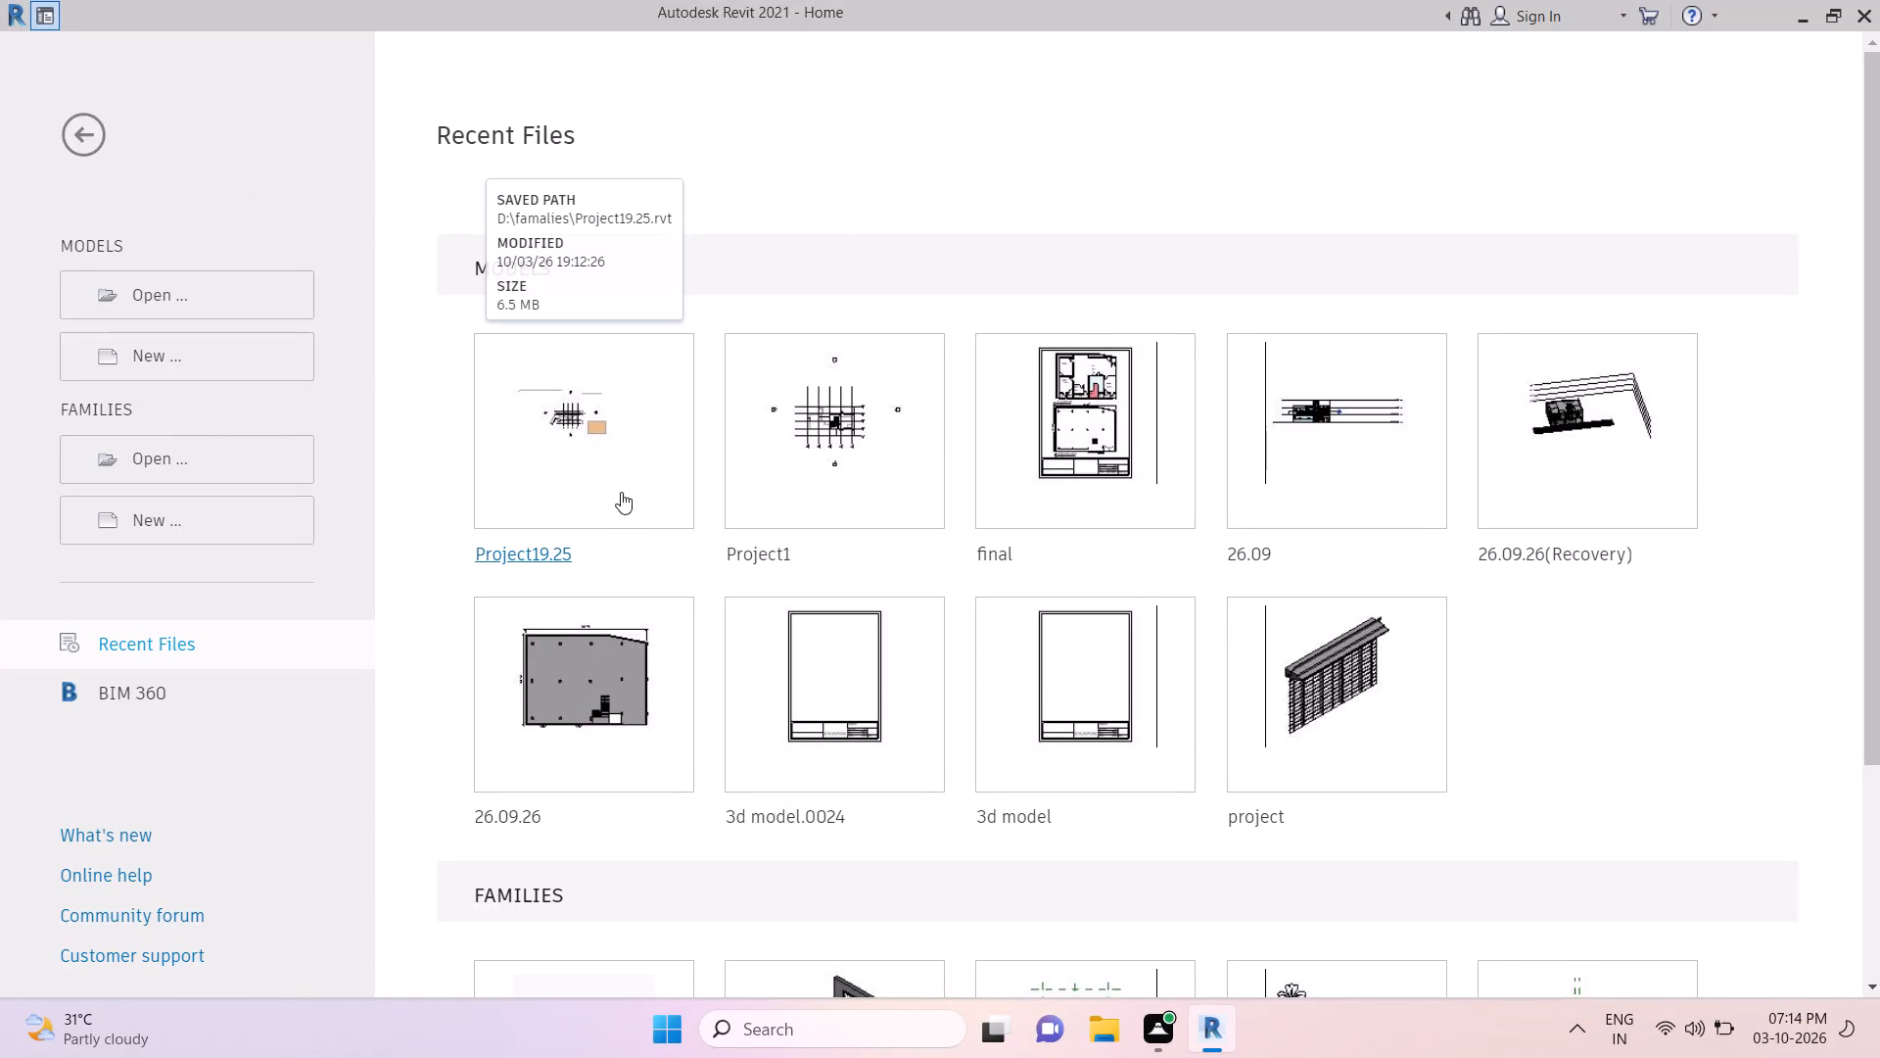
left_click(619, 456)
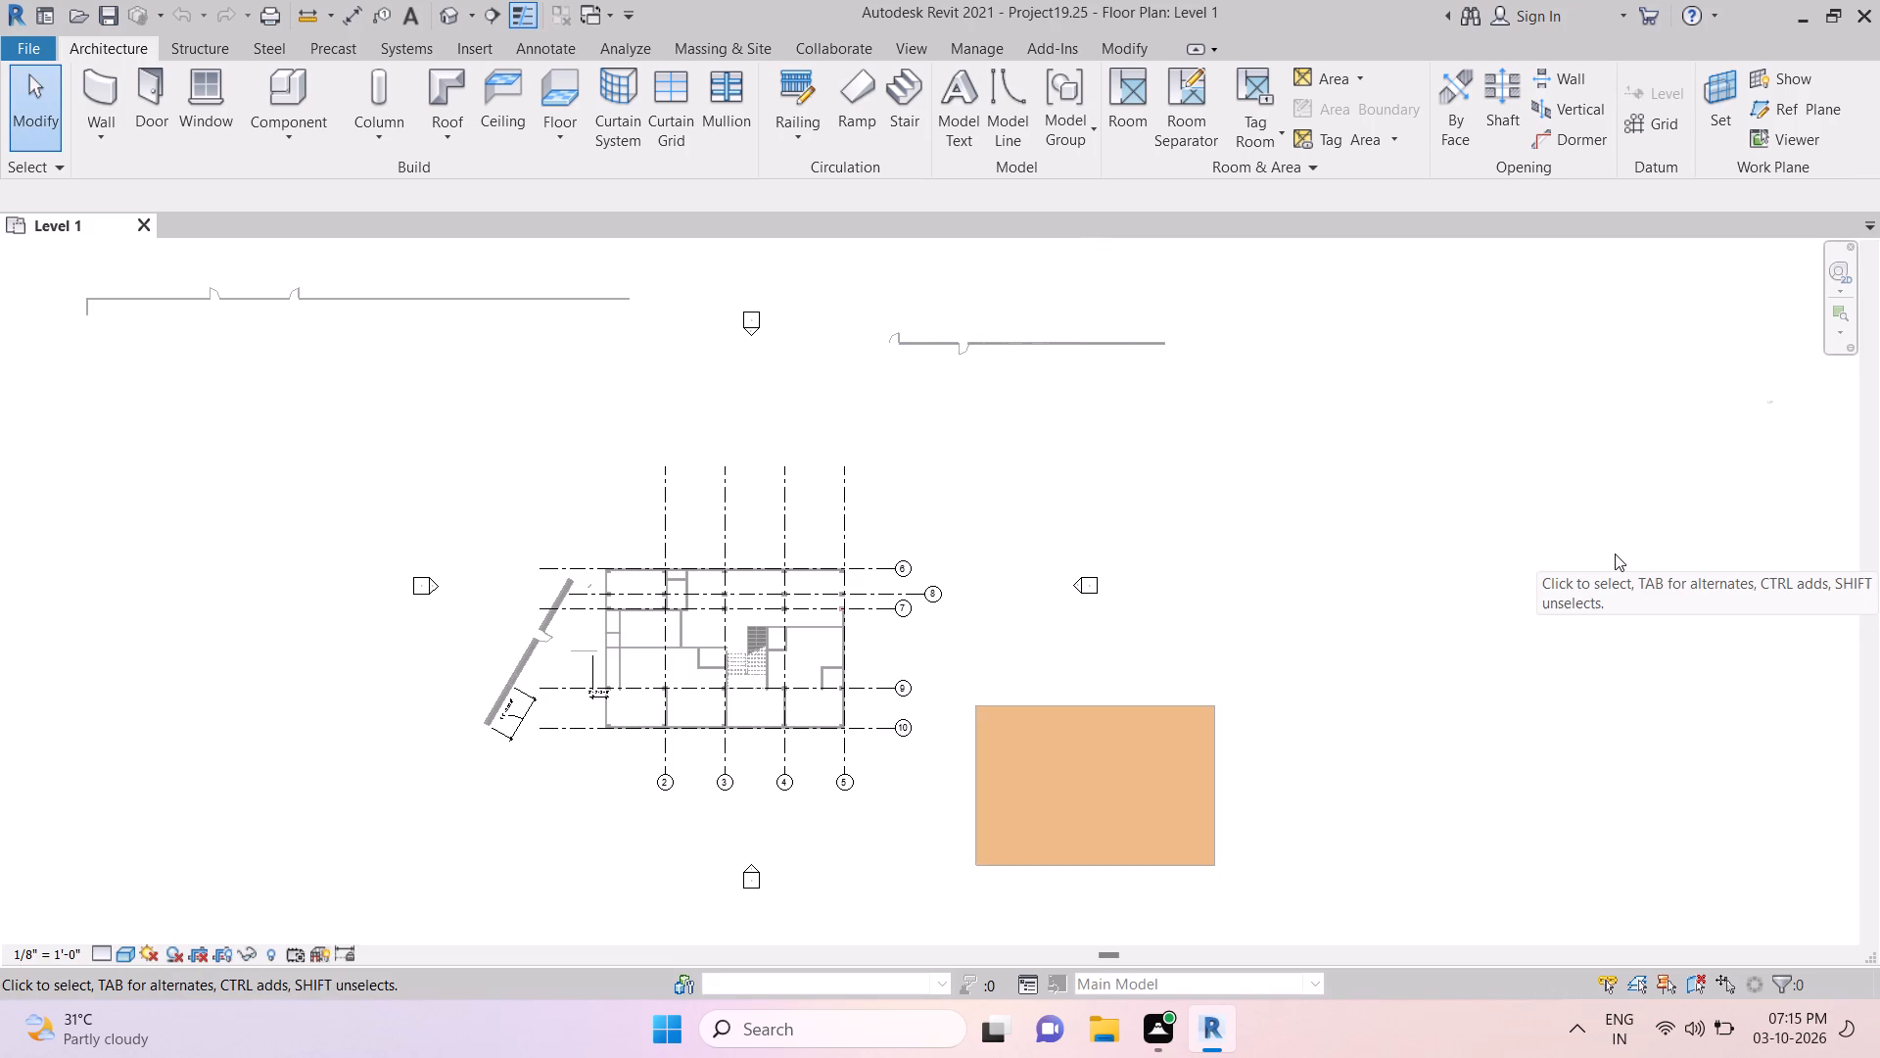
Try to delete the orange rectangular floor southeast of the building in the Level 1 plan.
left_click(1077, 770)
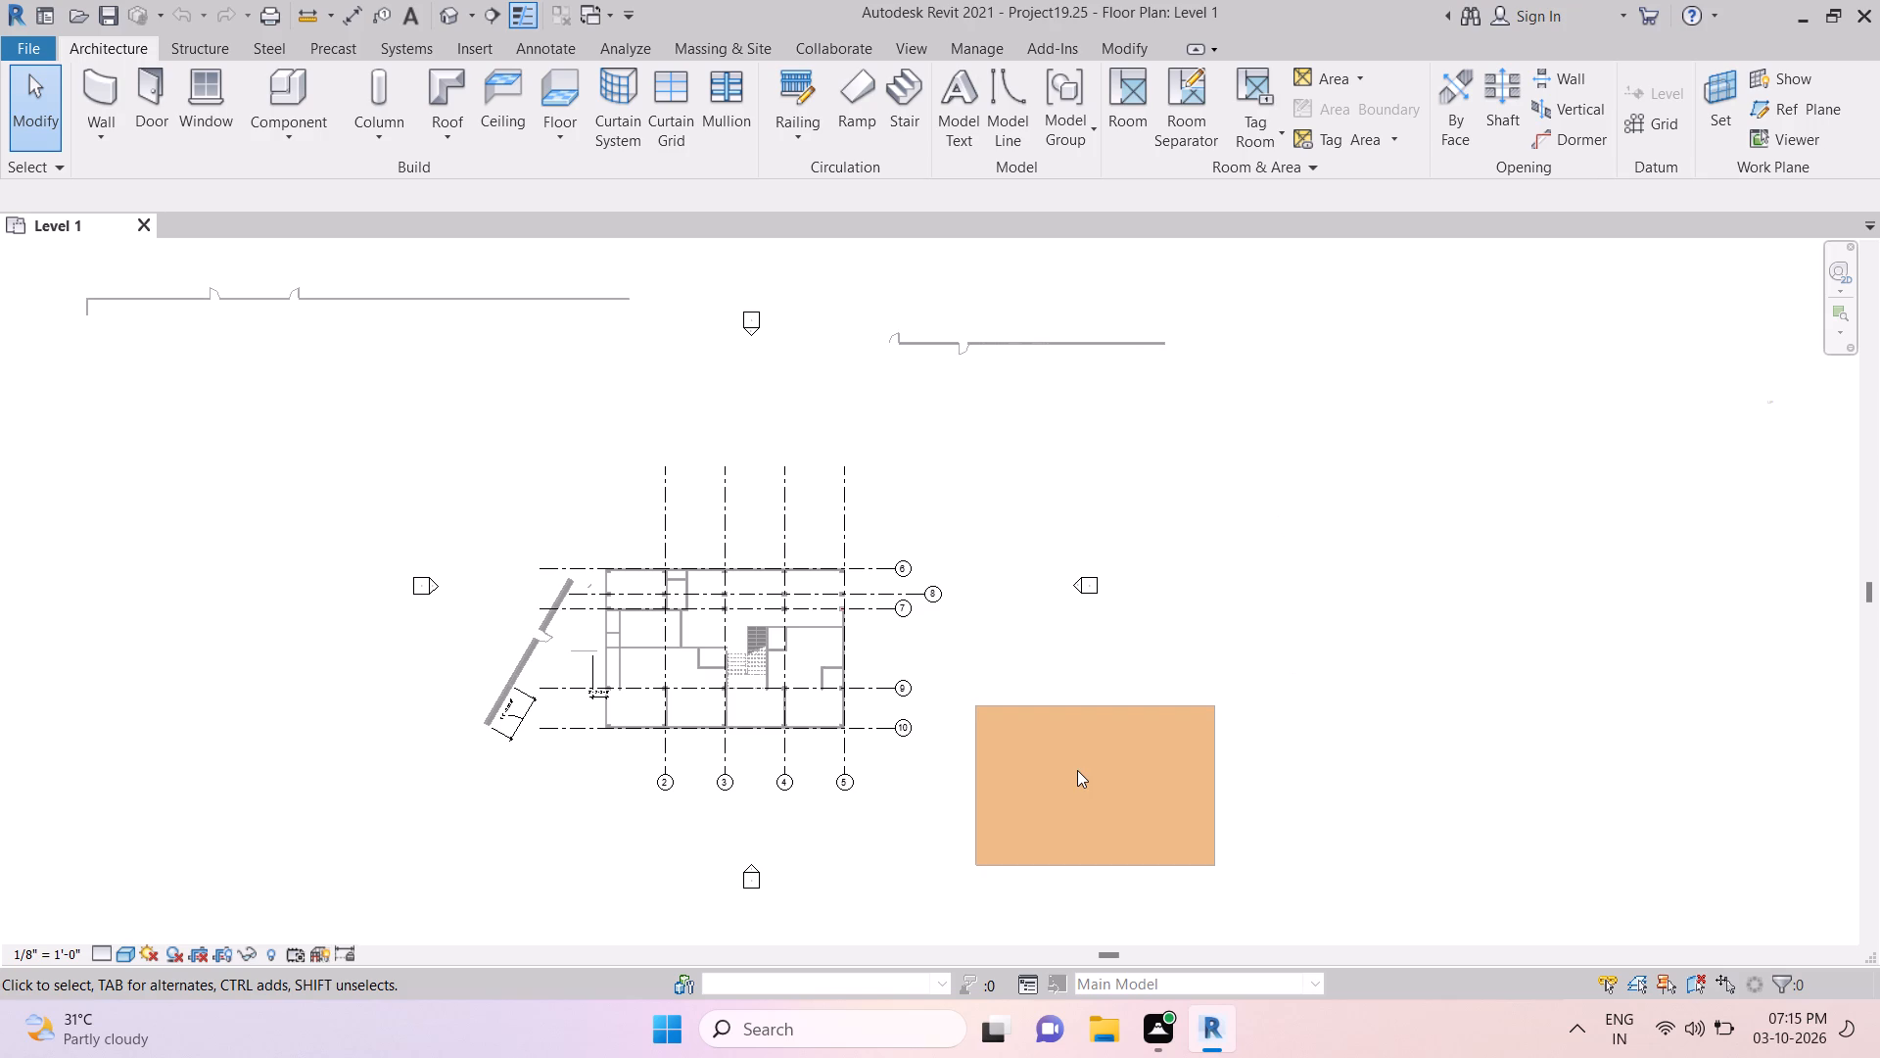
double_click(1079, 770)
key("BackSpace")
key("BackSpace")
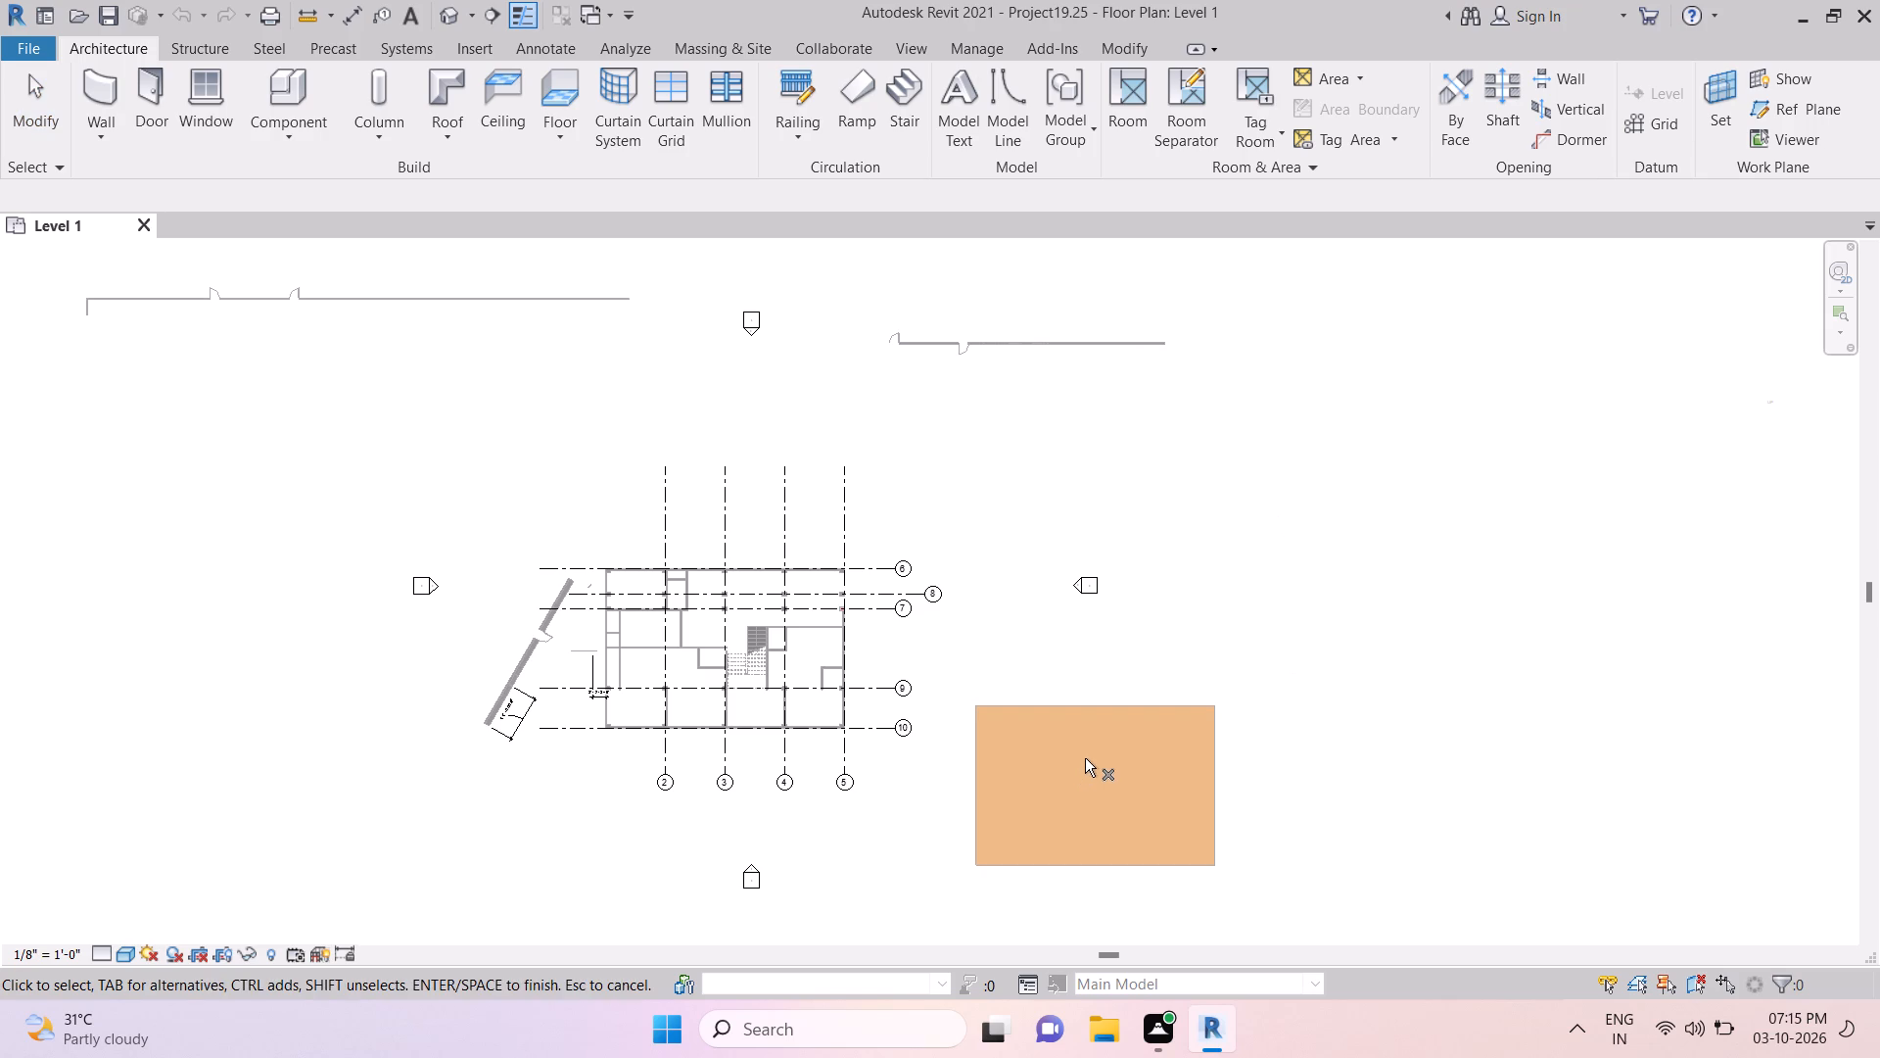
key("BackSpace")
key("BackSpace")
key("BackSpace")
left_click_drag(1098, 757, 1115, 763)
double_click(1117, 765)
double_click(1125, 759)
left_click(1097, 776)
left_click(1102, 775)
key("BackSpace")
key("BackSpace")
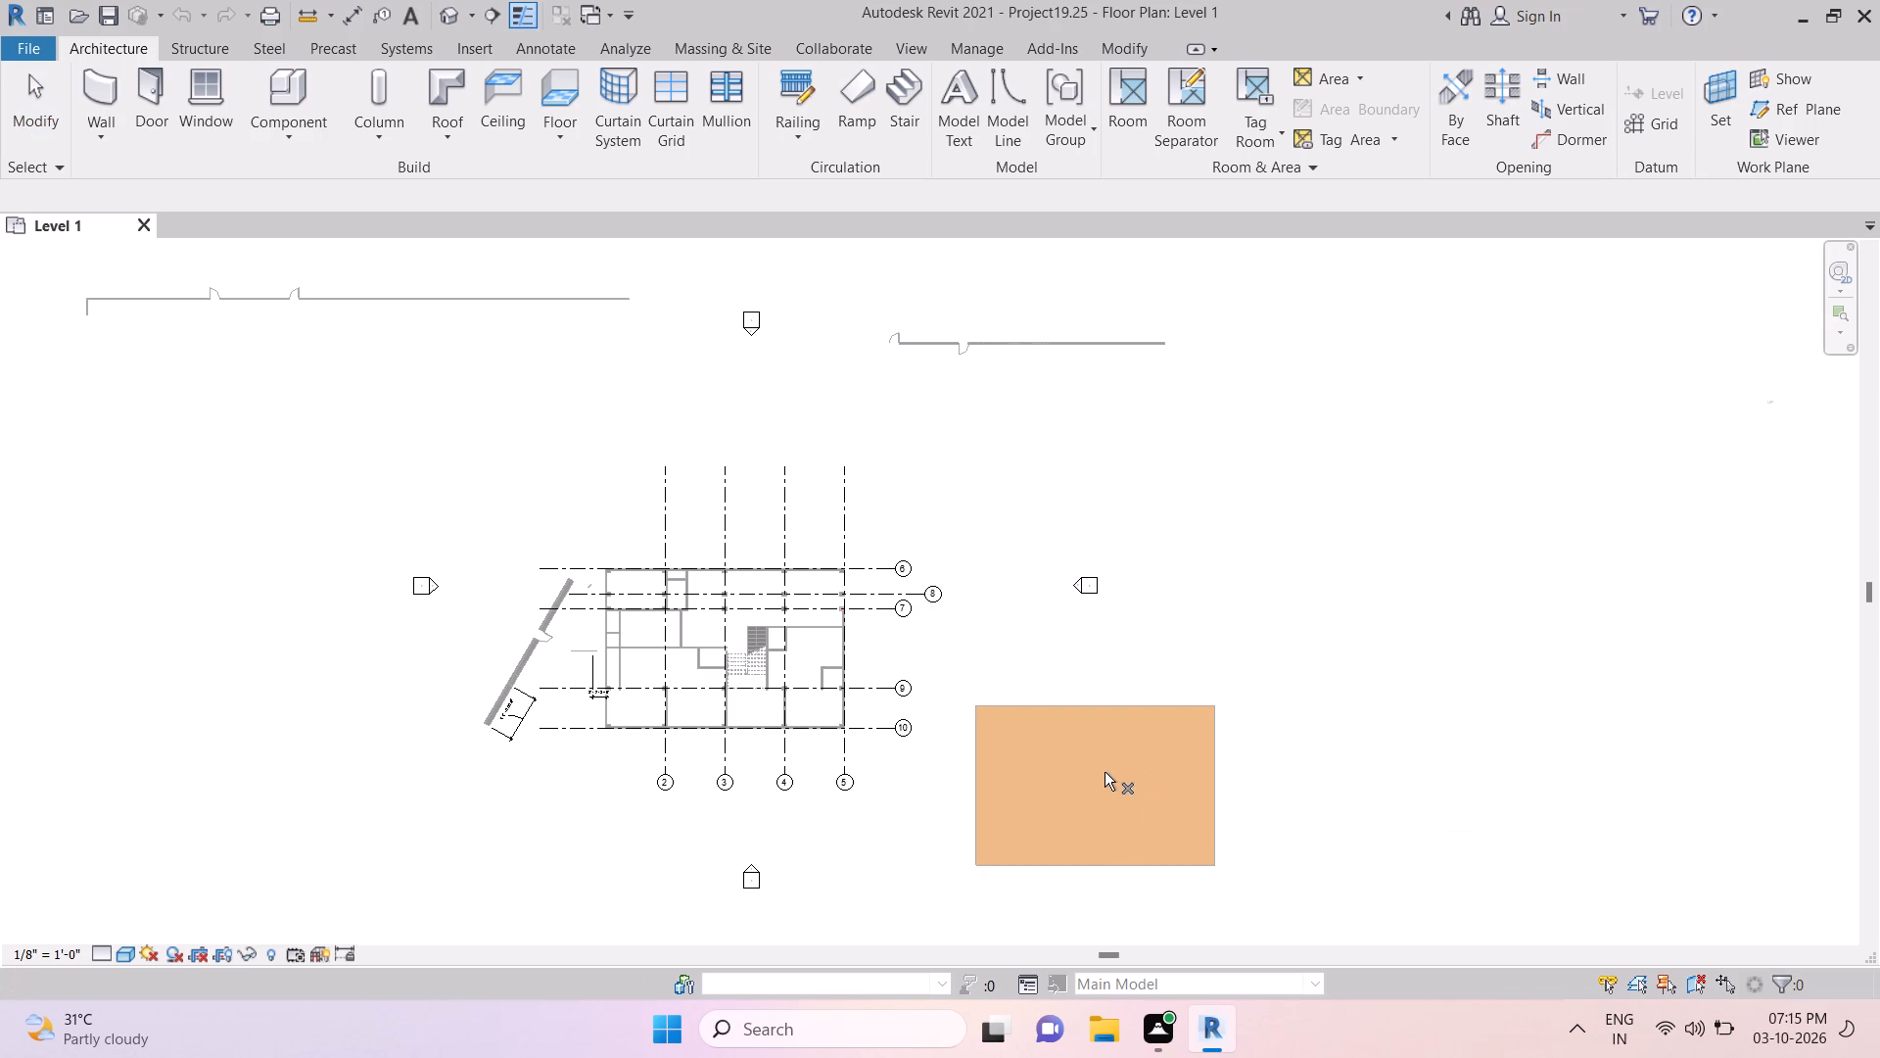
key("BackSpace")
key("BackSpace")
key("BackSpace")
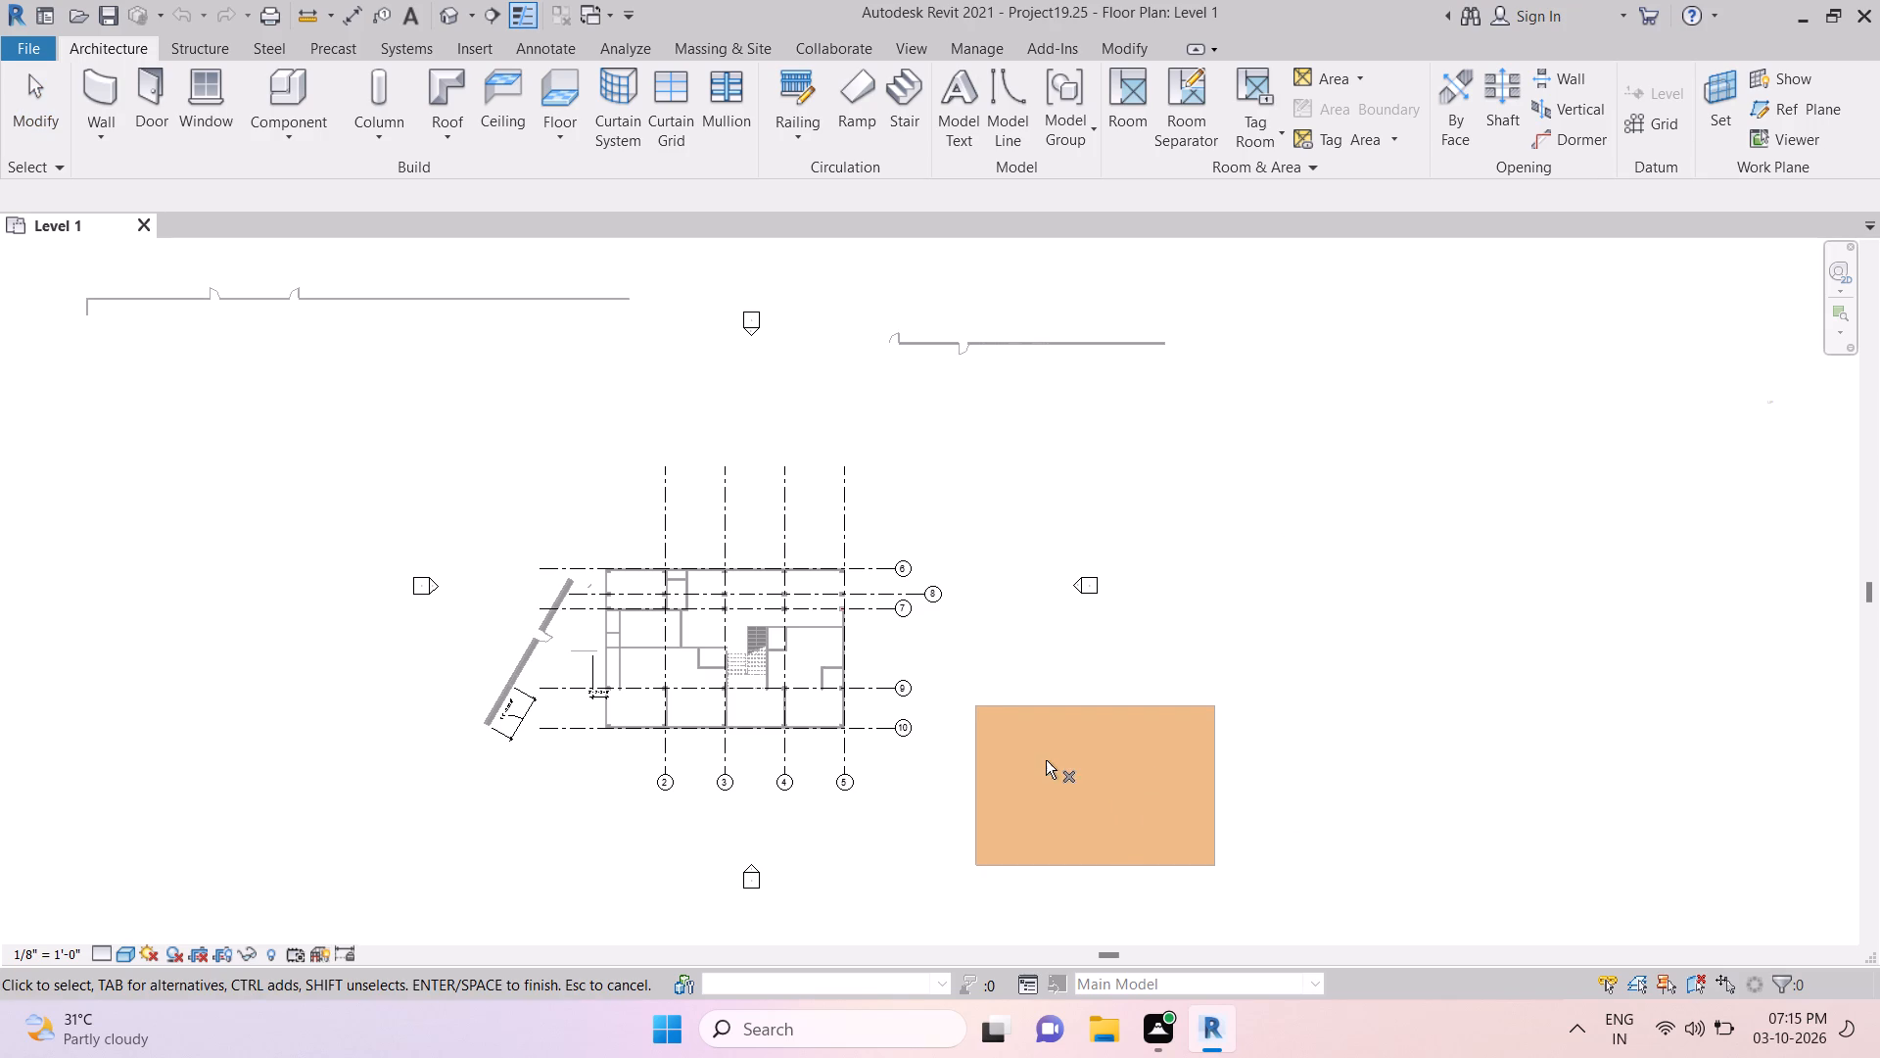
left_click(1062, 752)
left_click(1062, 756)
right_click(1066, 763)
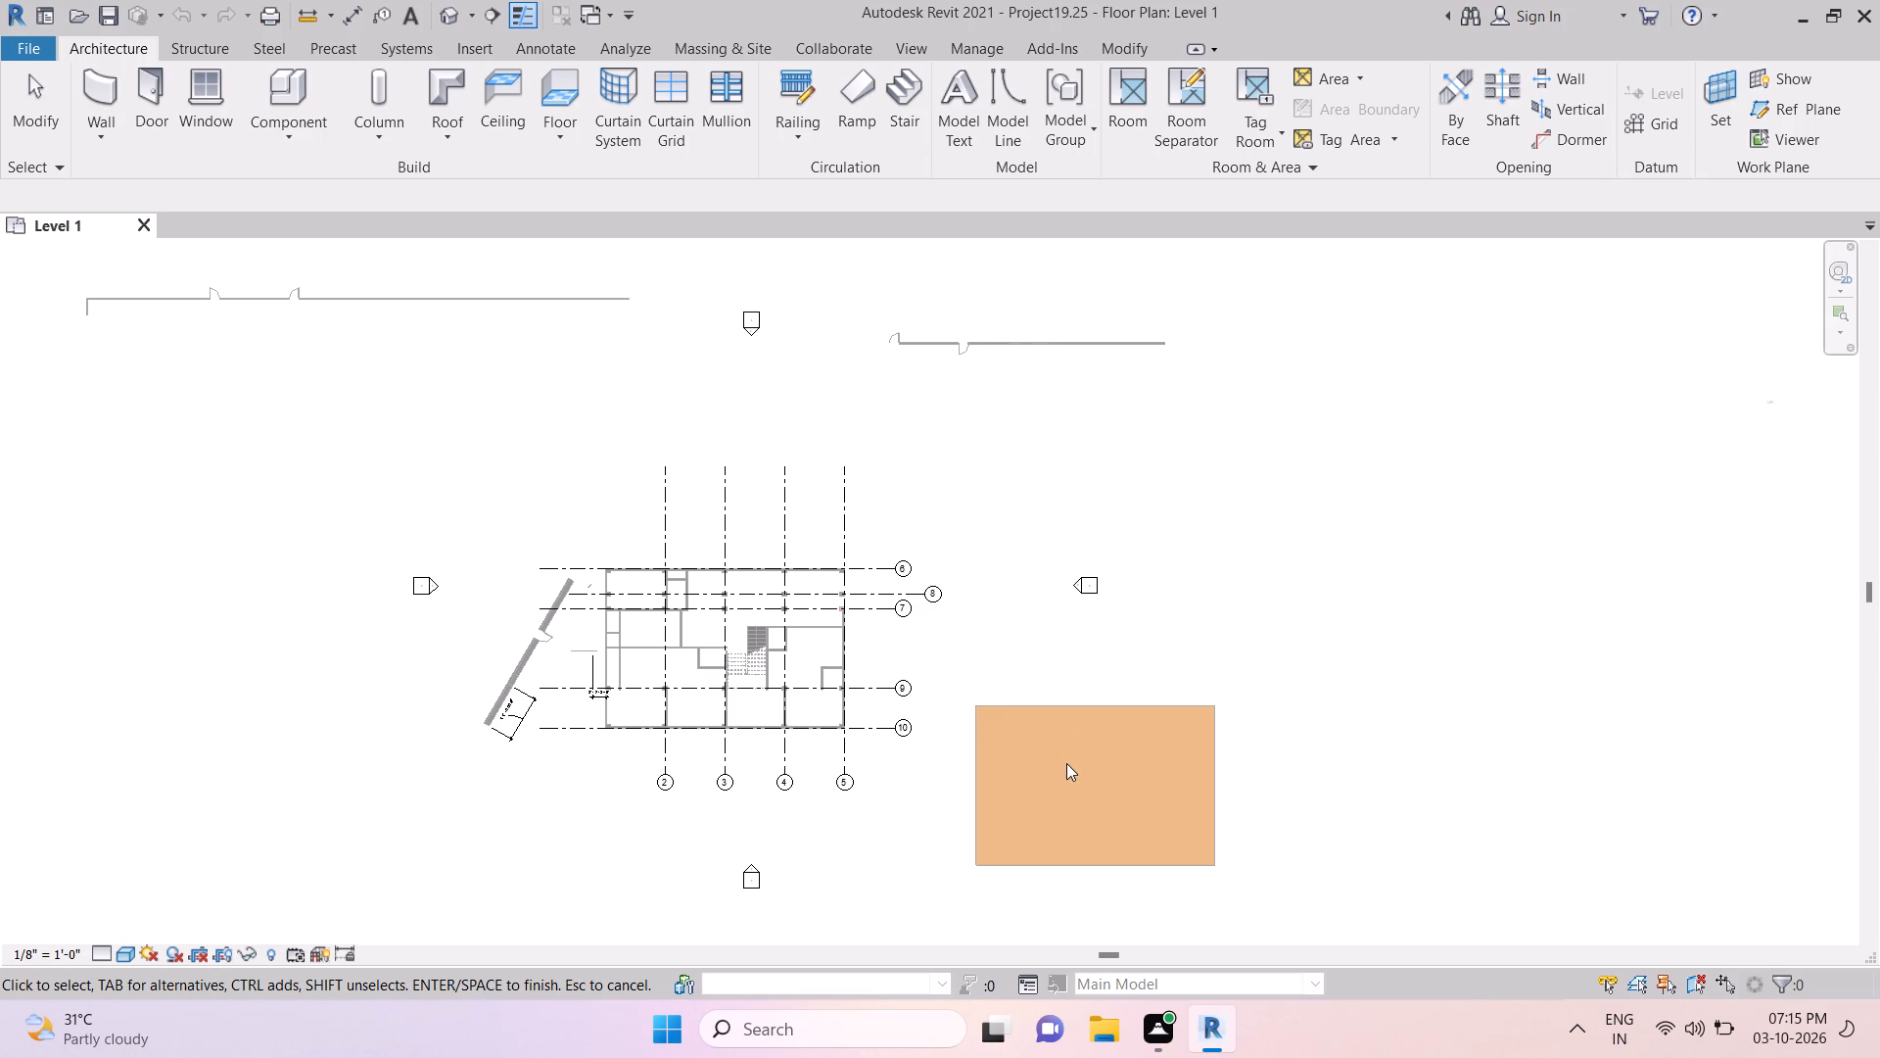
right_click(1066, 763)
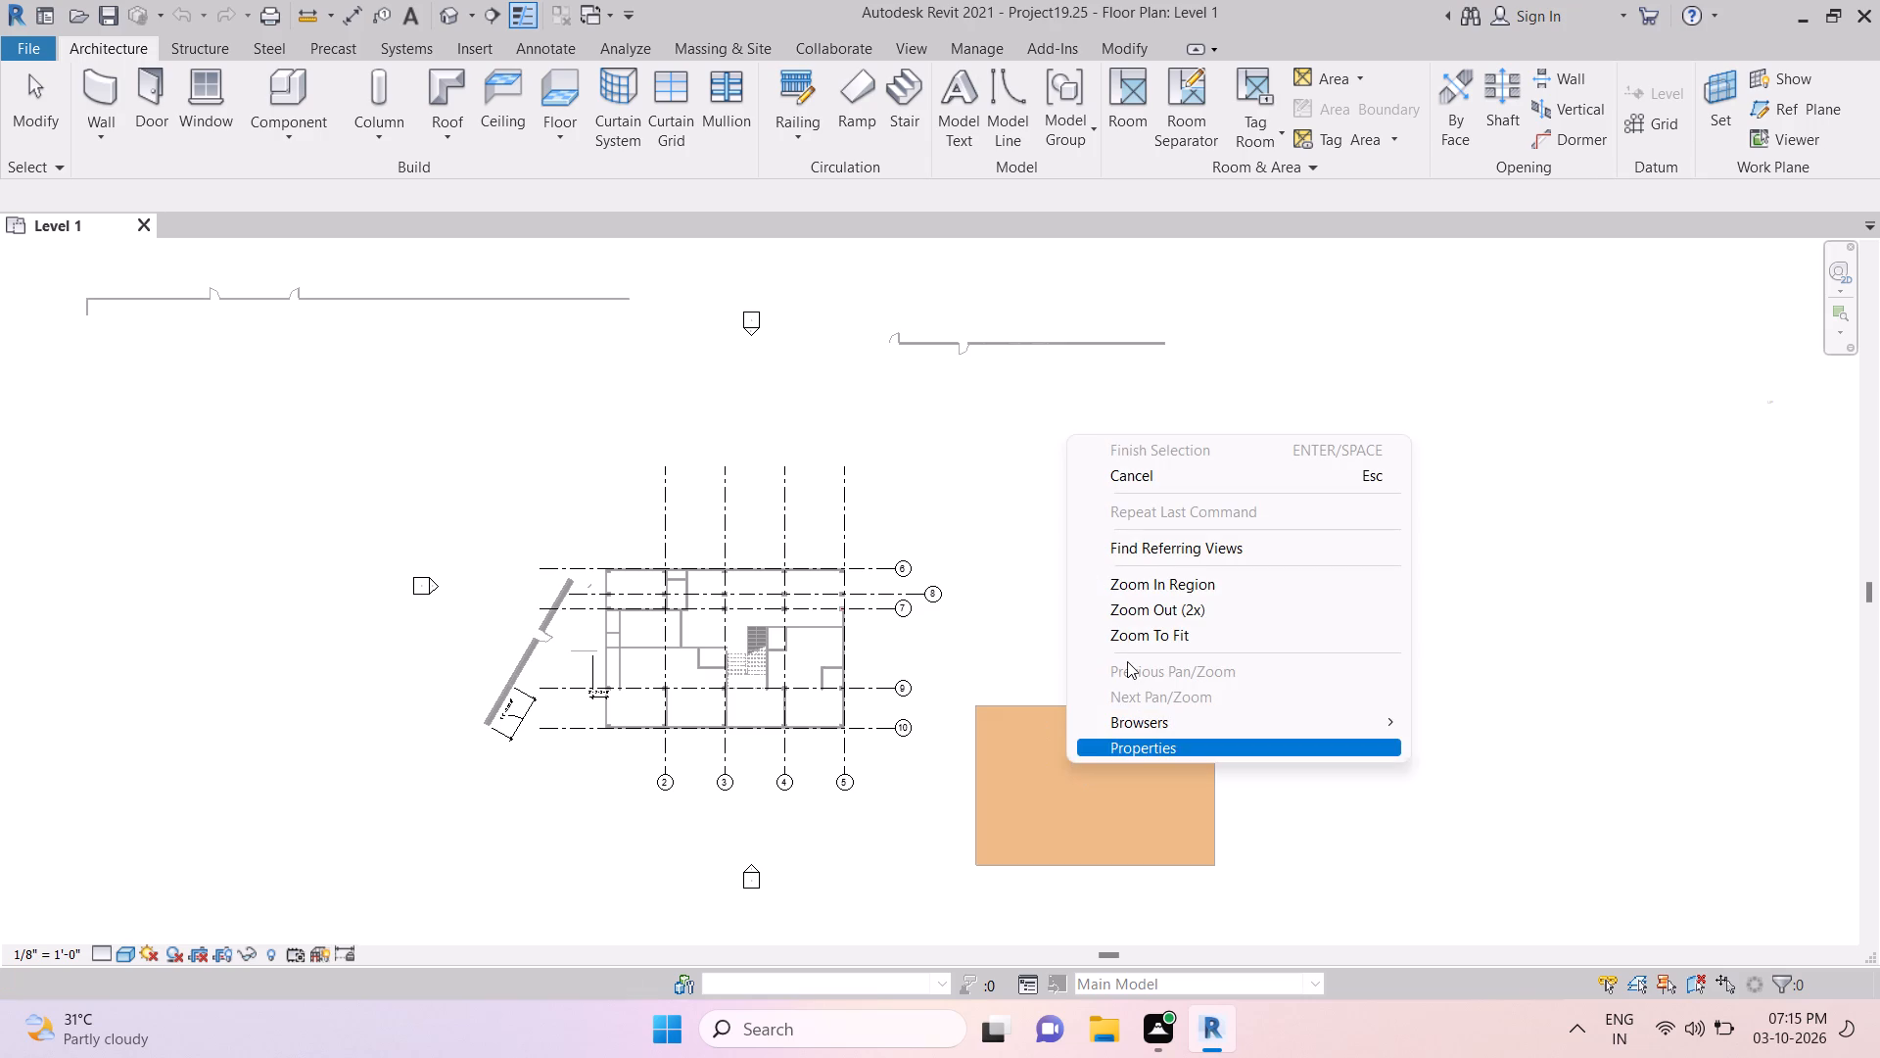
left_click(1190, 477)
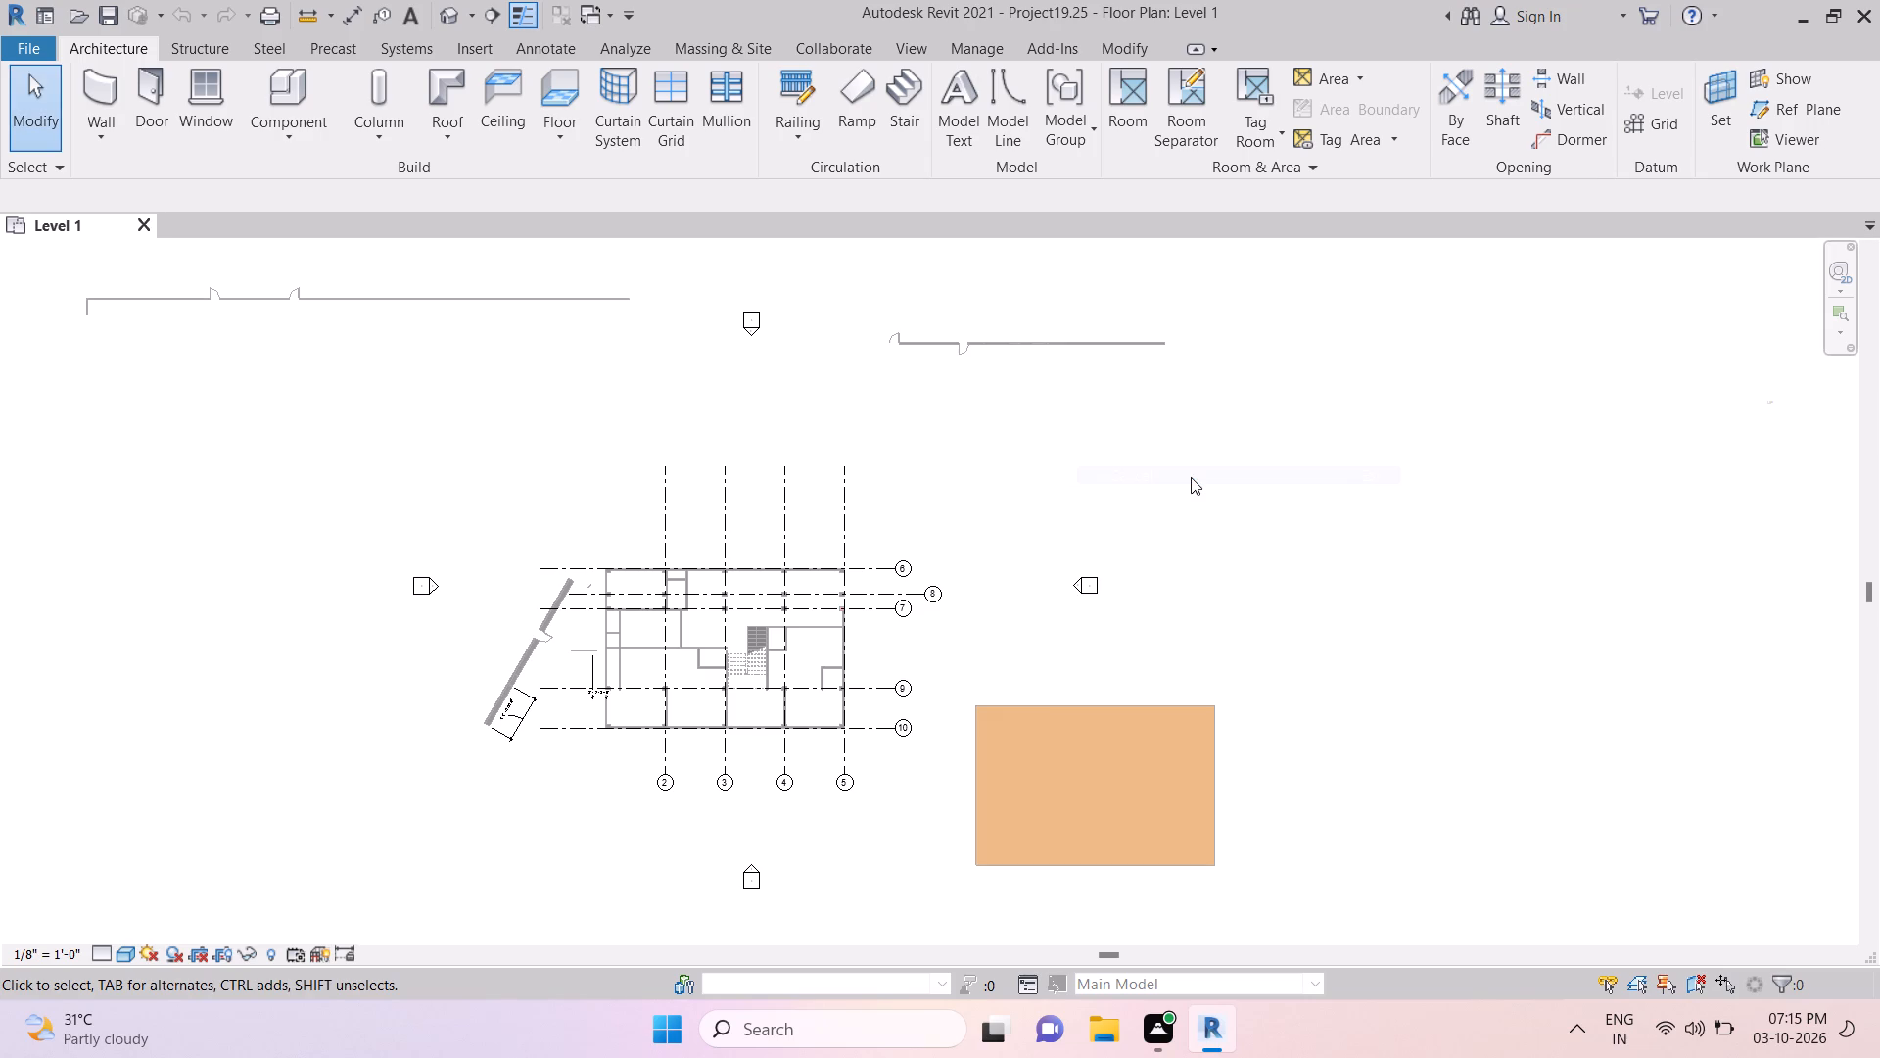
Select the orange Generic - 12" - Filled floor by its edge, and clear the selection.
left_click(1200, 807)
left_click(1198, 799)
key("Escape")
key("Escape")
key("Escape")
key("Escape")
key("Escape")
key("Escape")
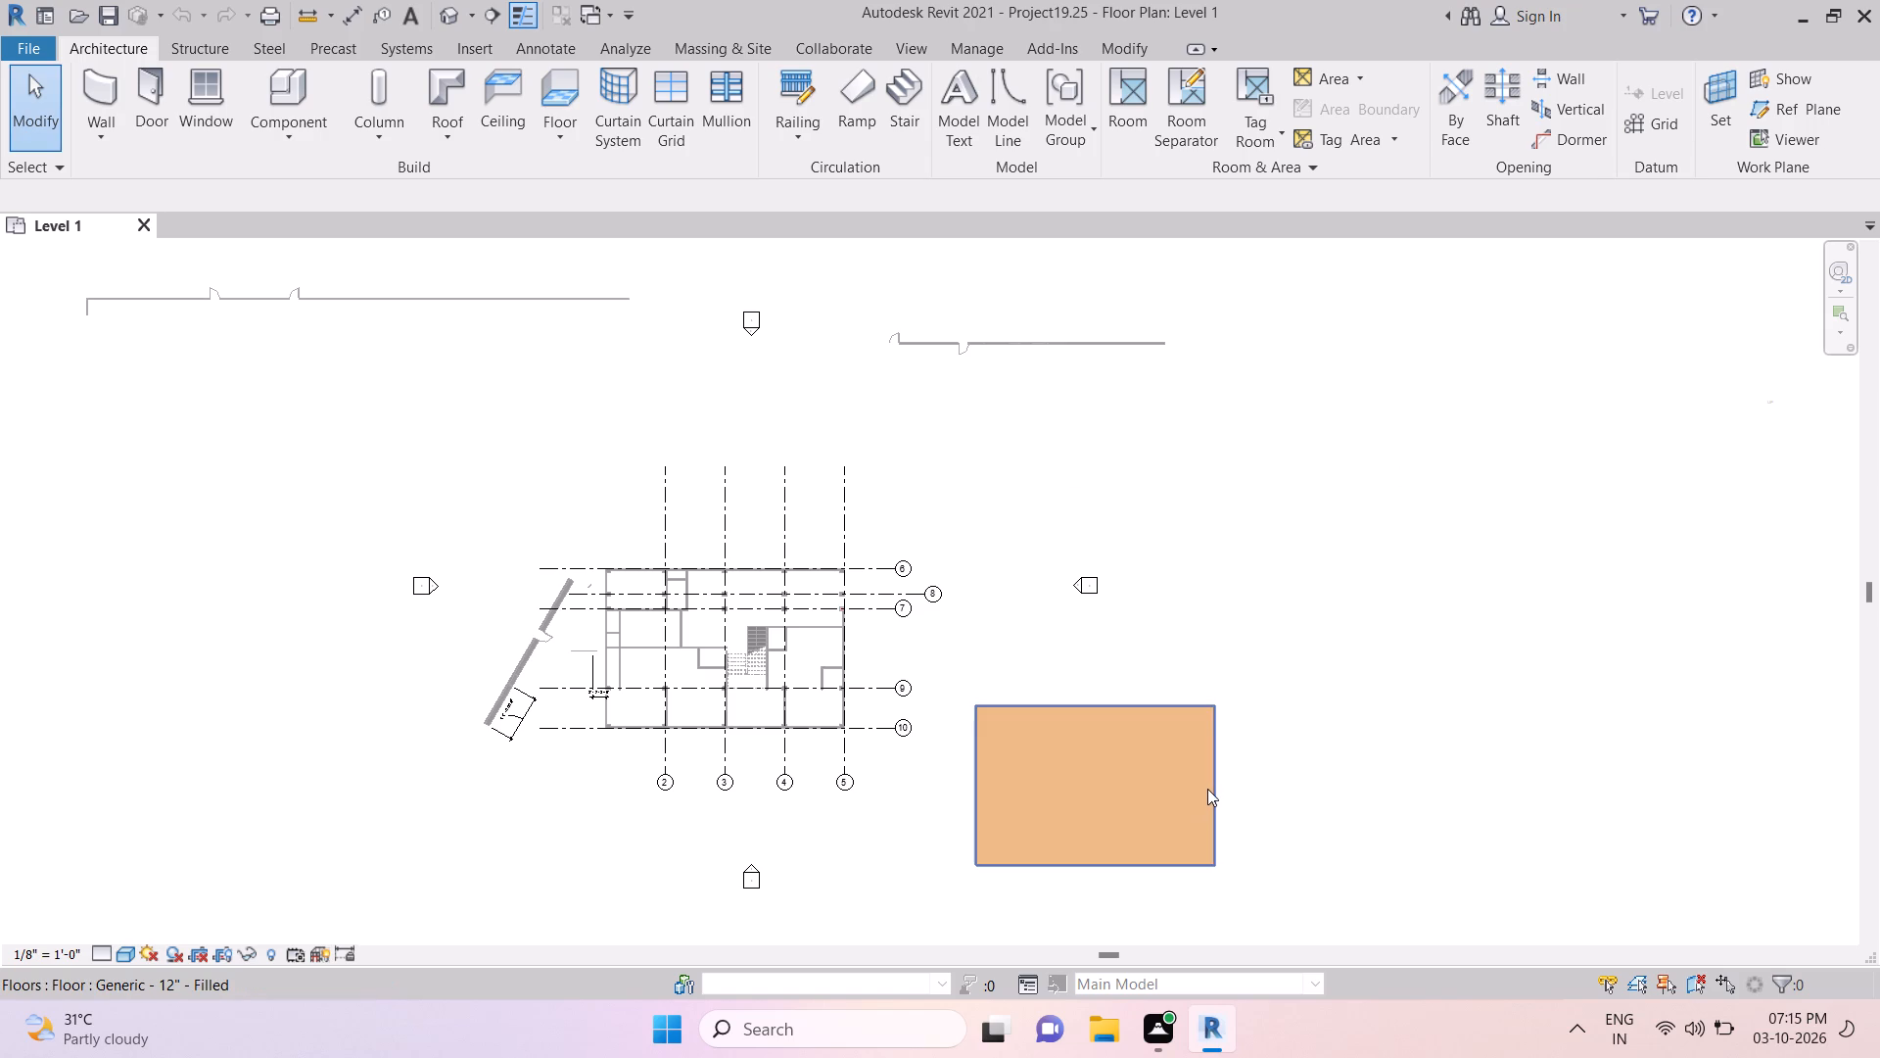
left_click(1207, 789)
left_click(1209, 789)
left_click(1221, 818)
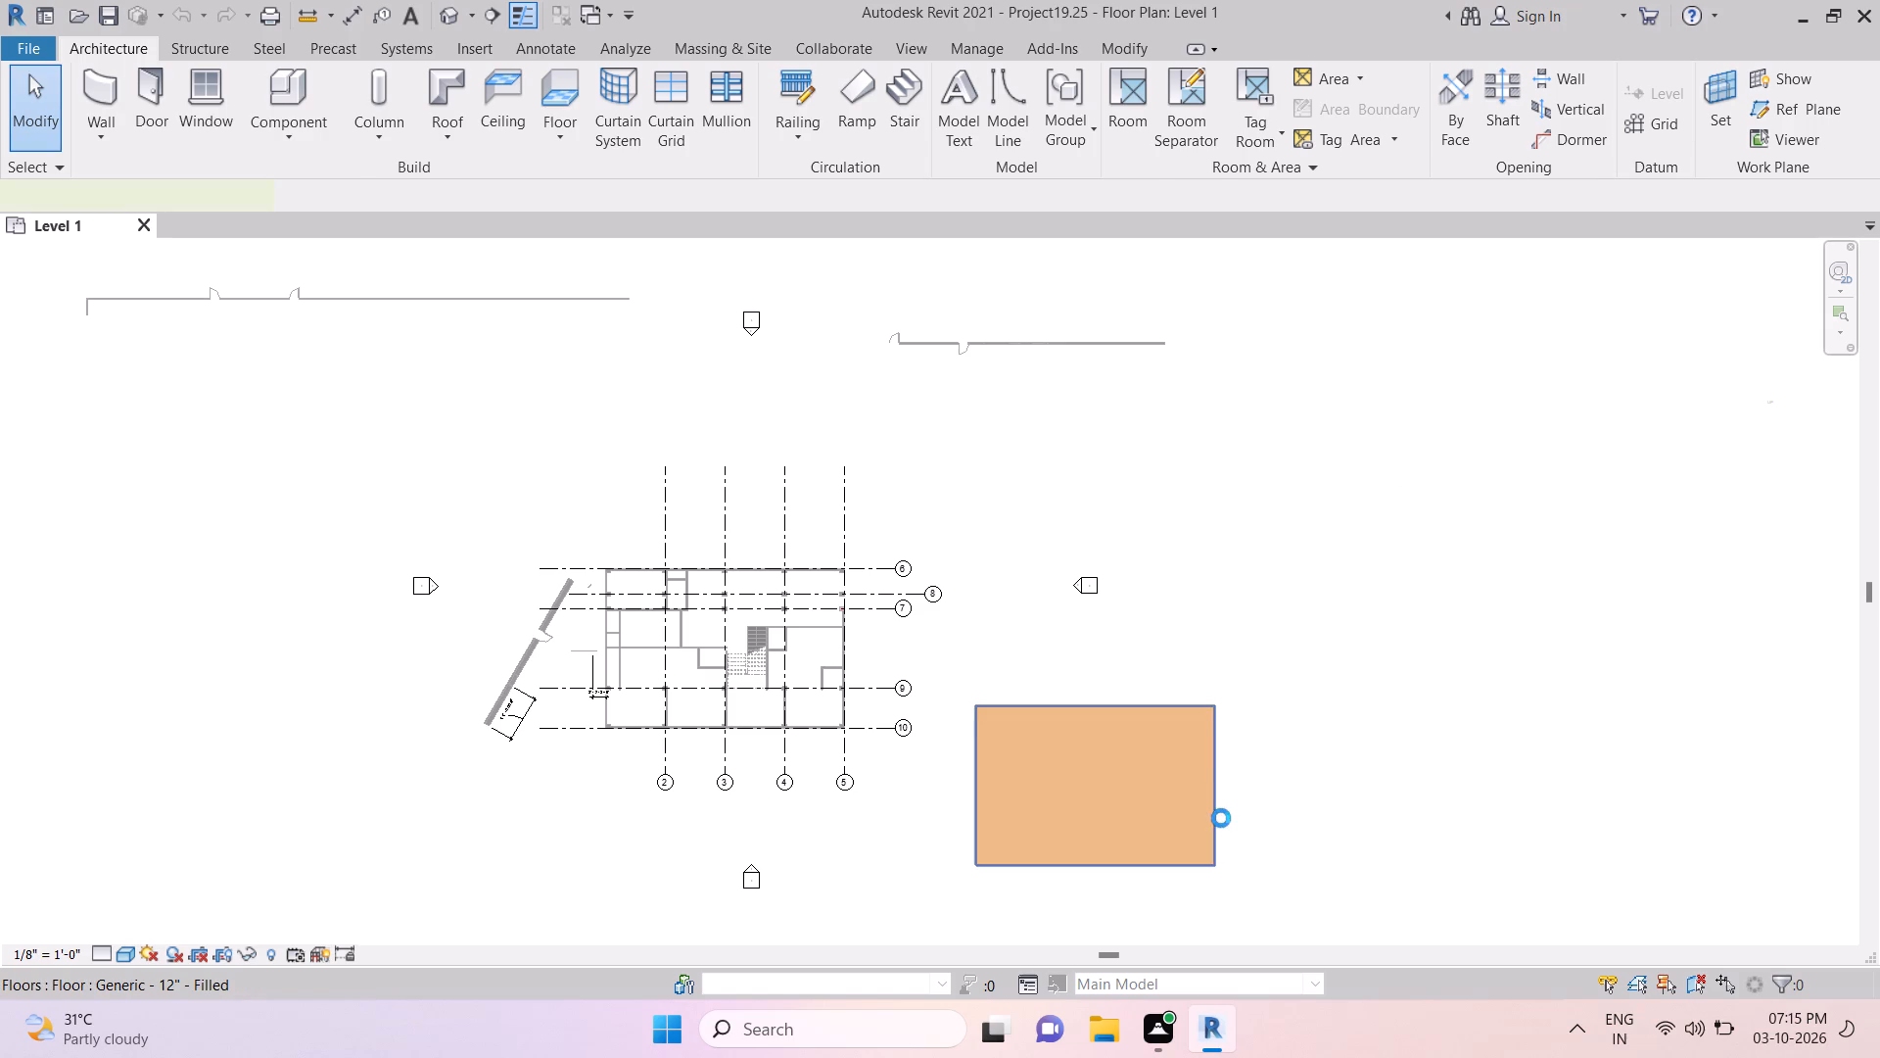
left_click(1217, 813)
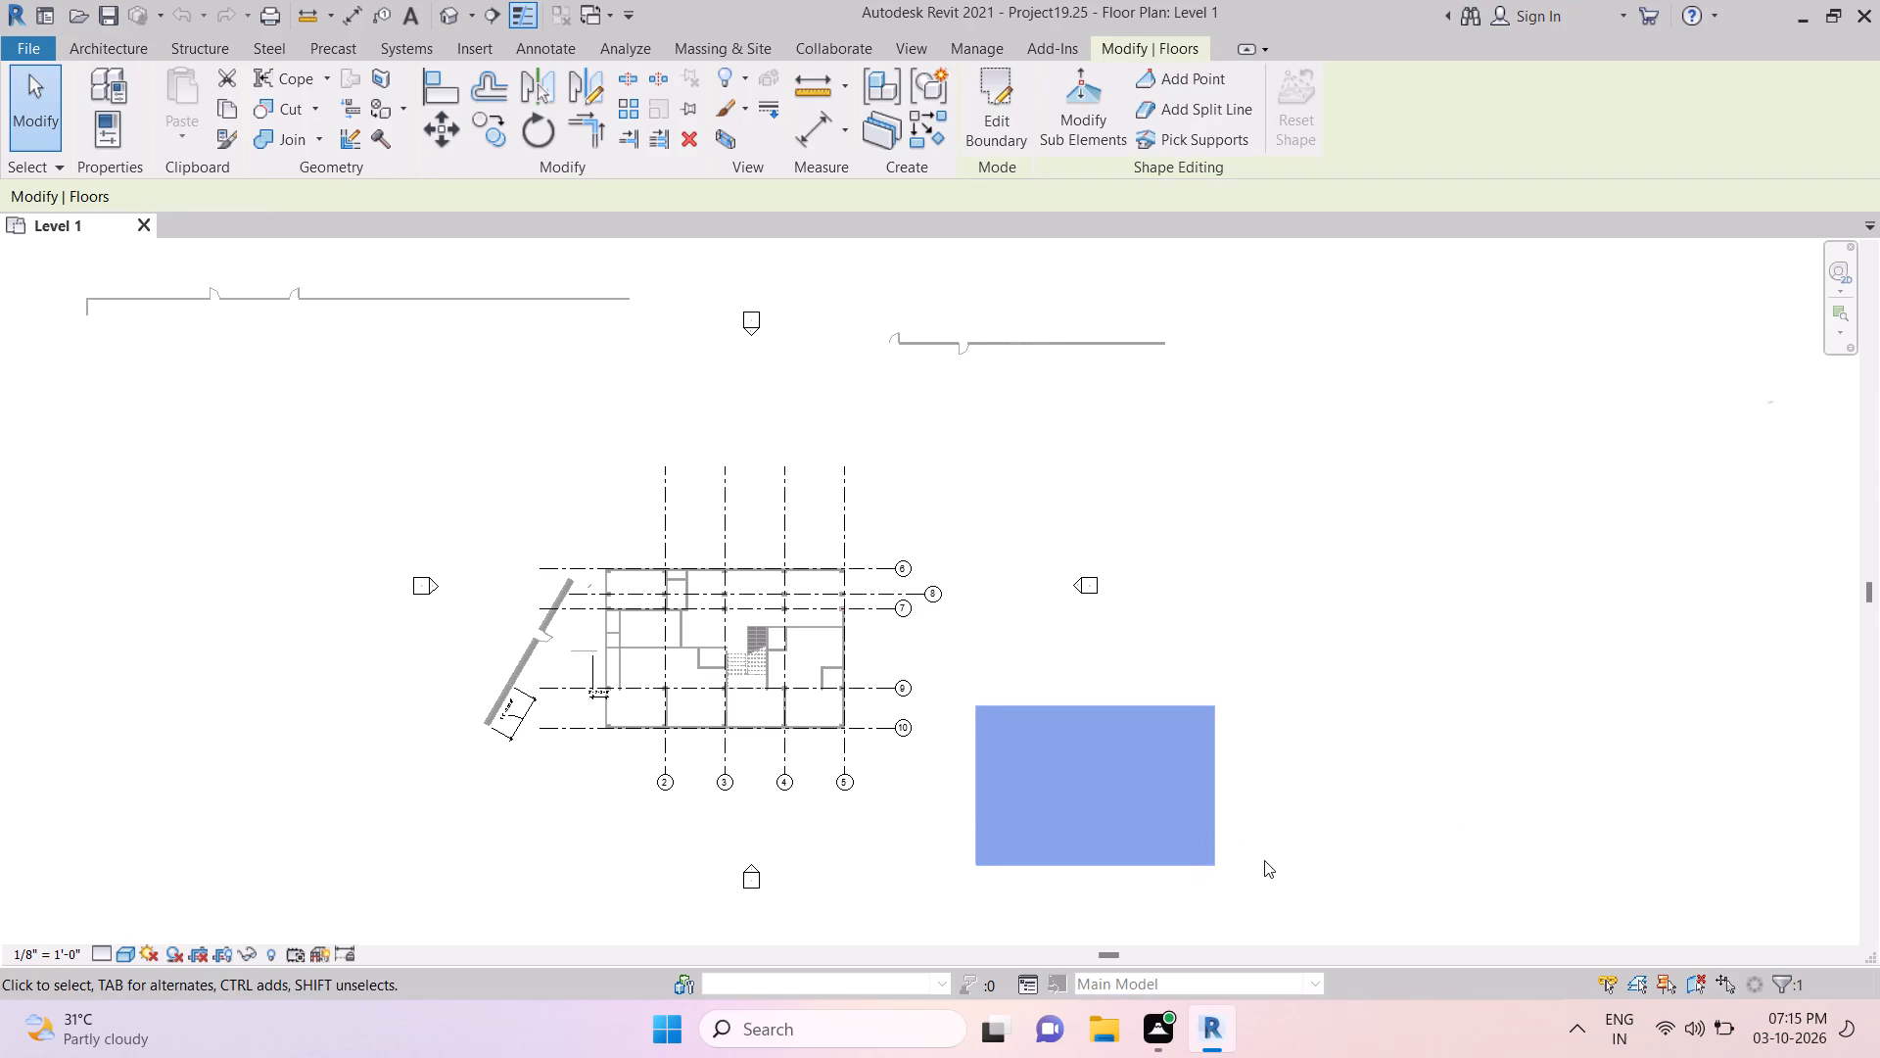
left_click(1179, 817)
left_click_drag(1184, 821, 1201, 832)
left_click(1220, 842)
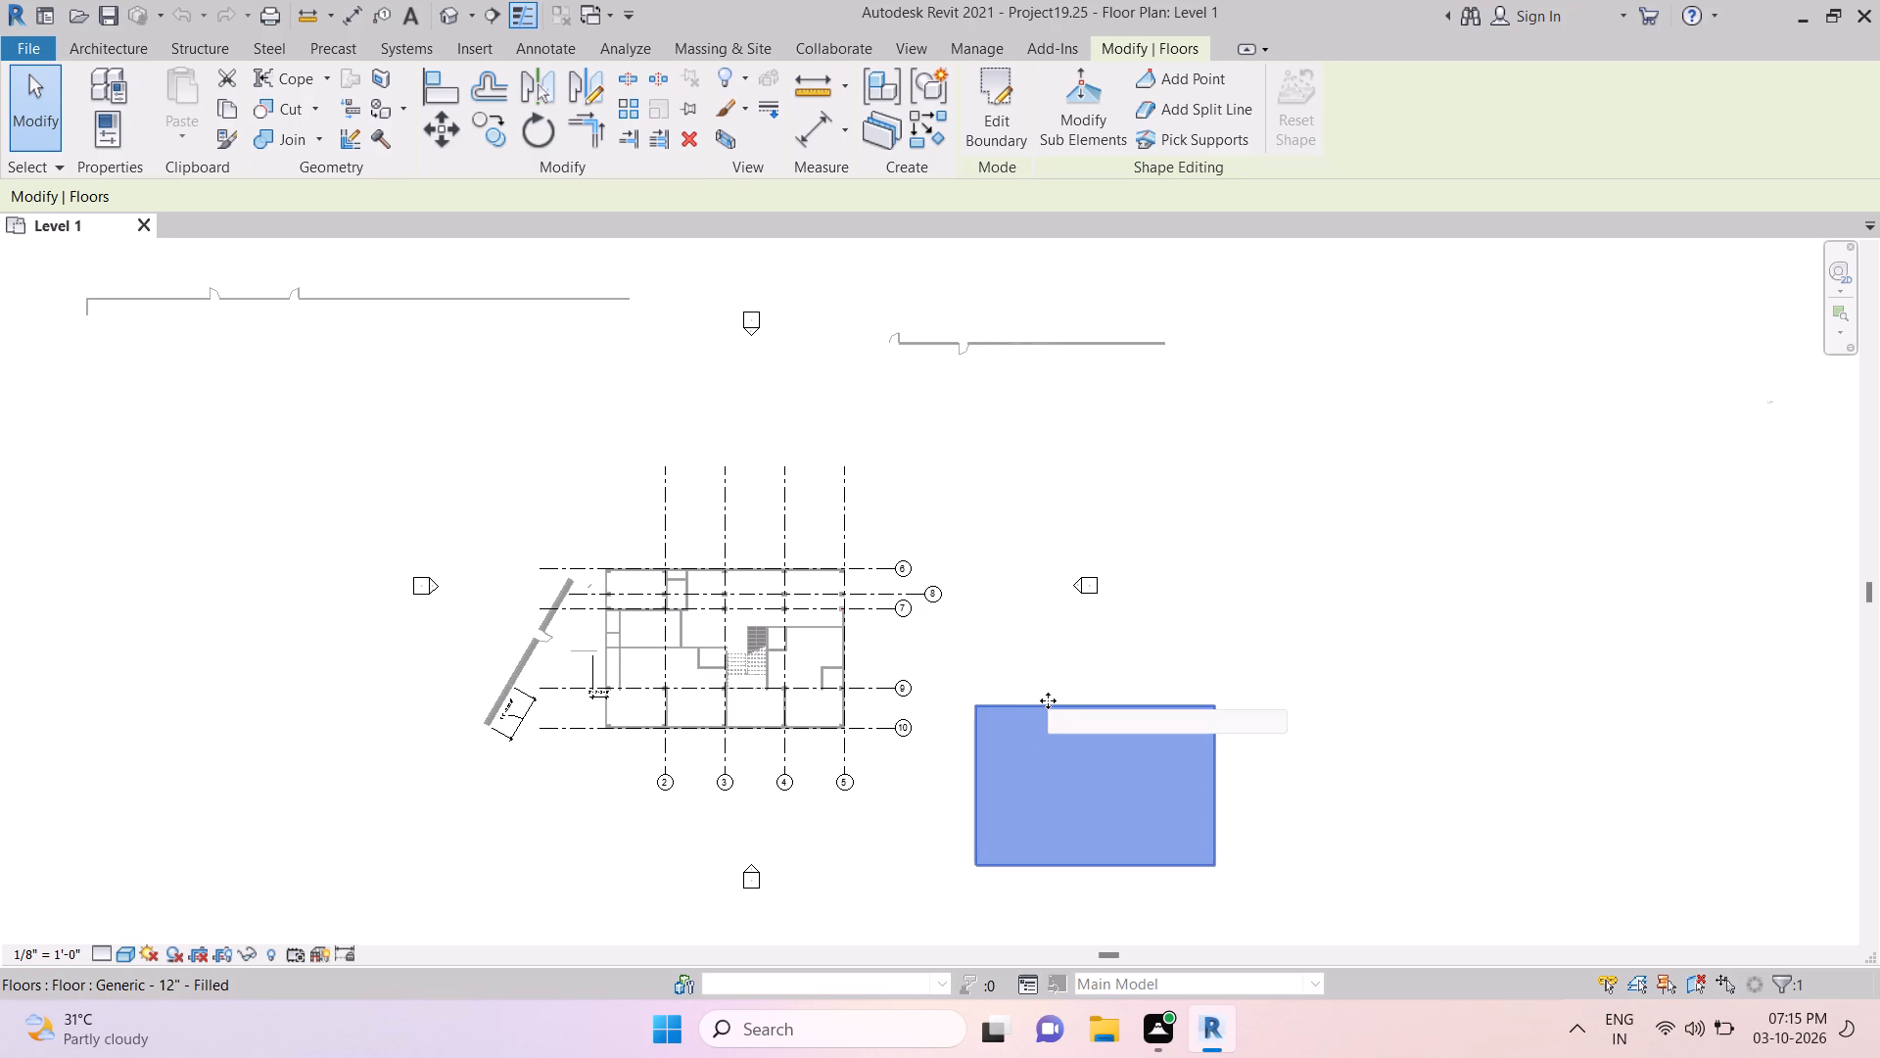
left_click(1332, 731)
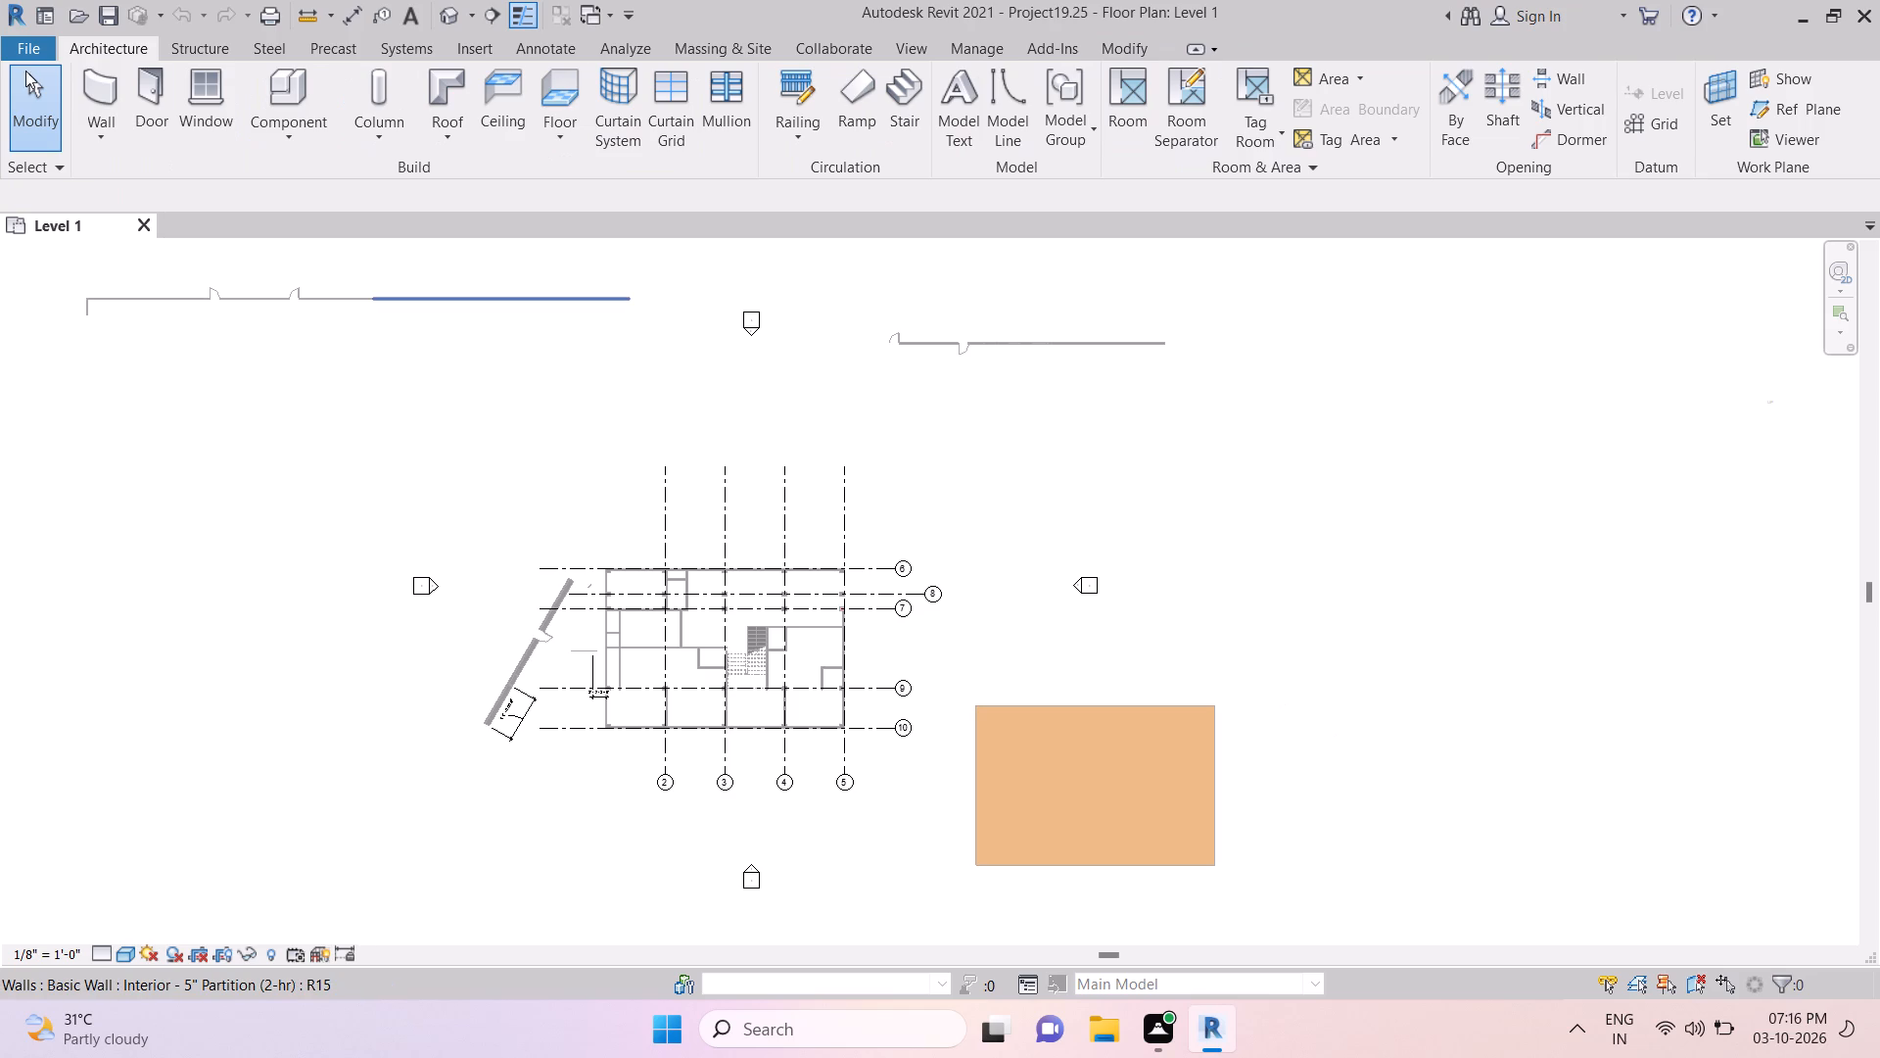
Draw a slanted Interior - 5" Partition (2-hr) wall with a short return at its upper end, northwest of the building.
left_click(119, 55)
left_click(119, 55)
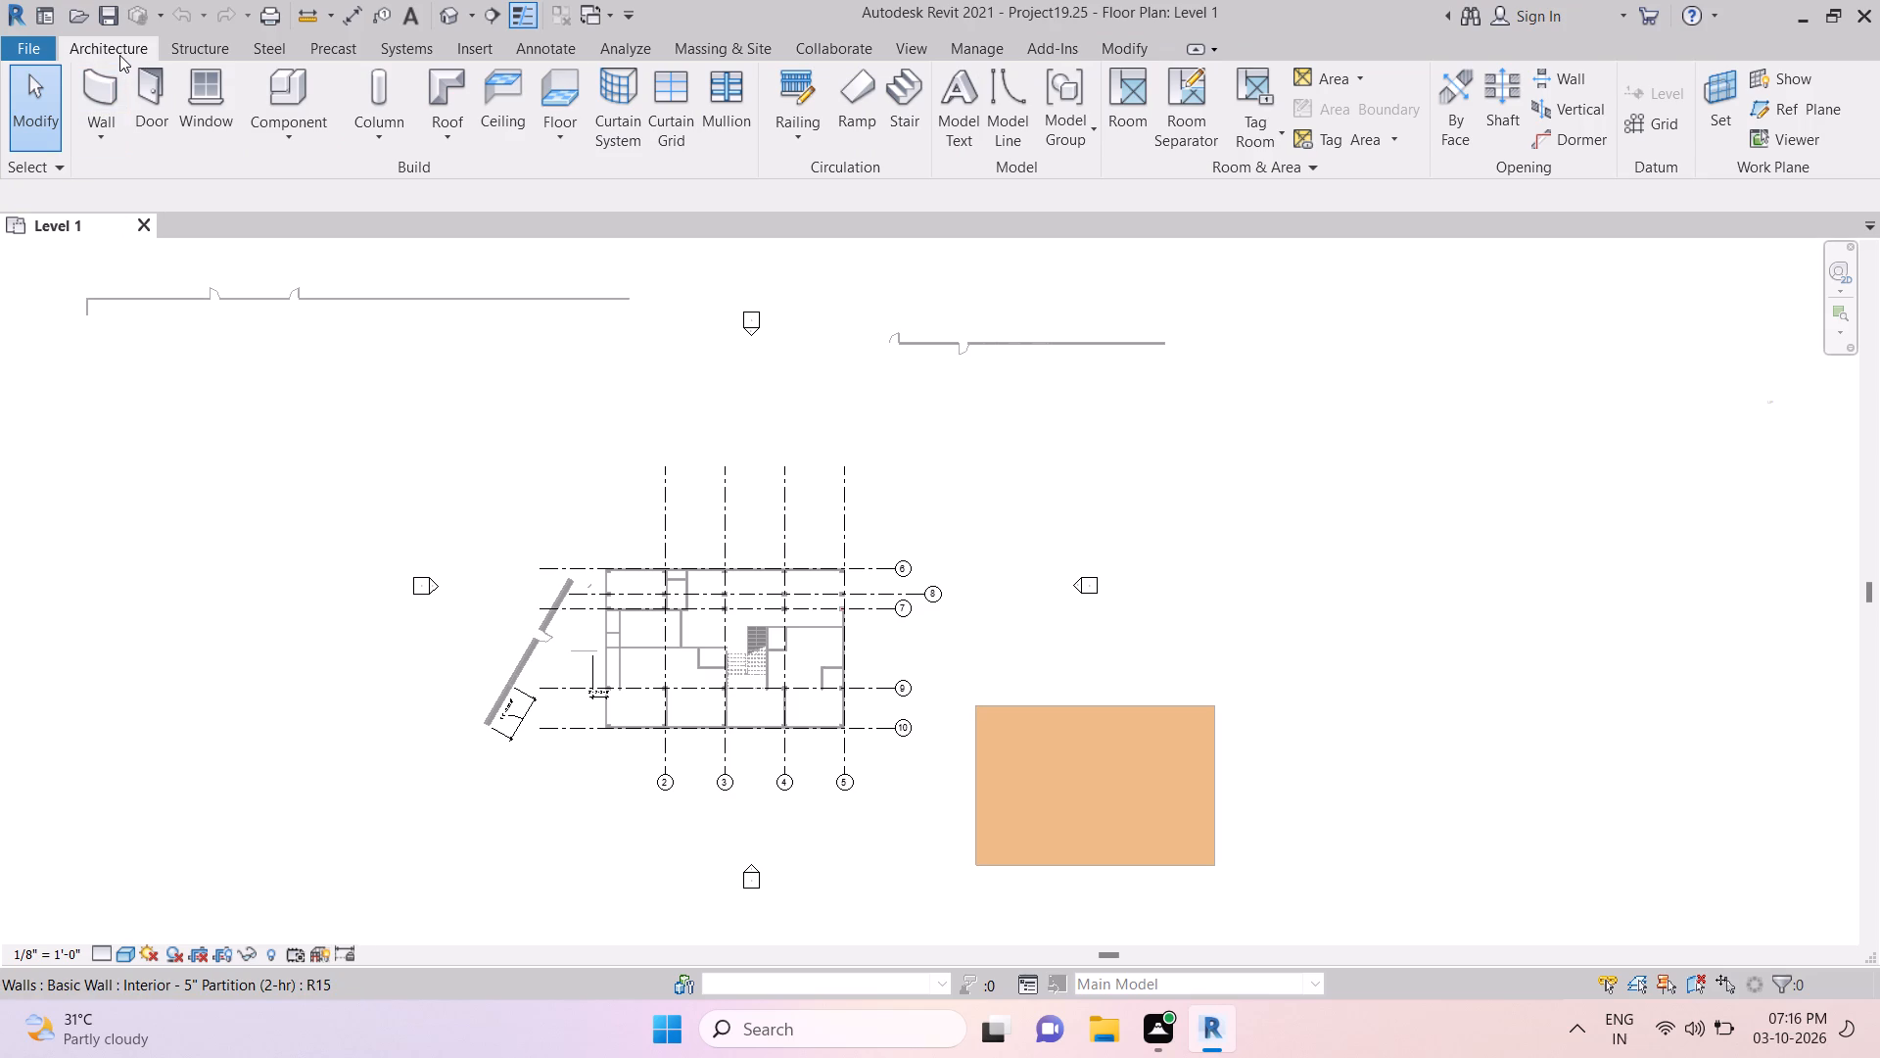
left_click(118, 44)
left_click(117, 49)
left_click(100, 94)
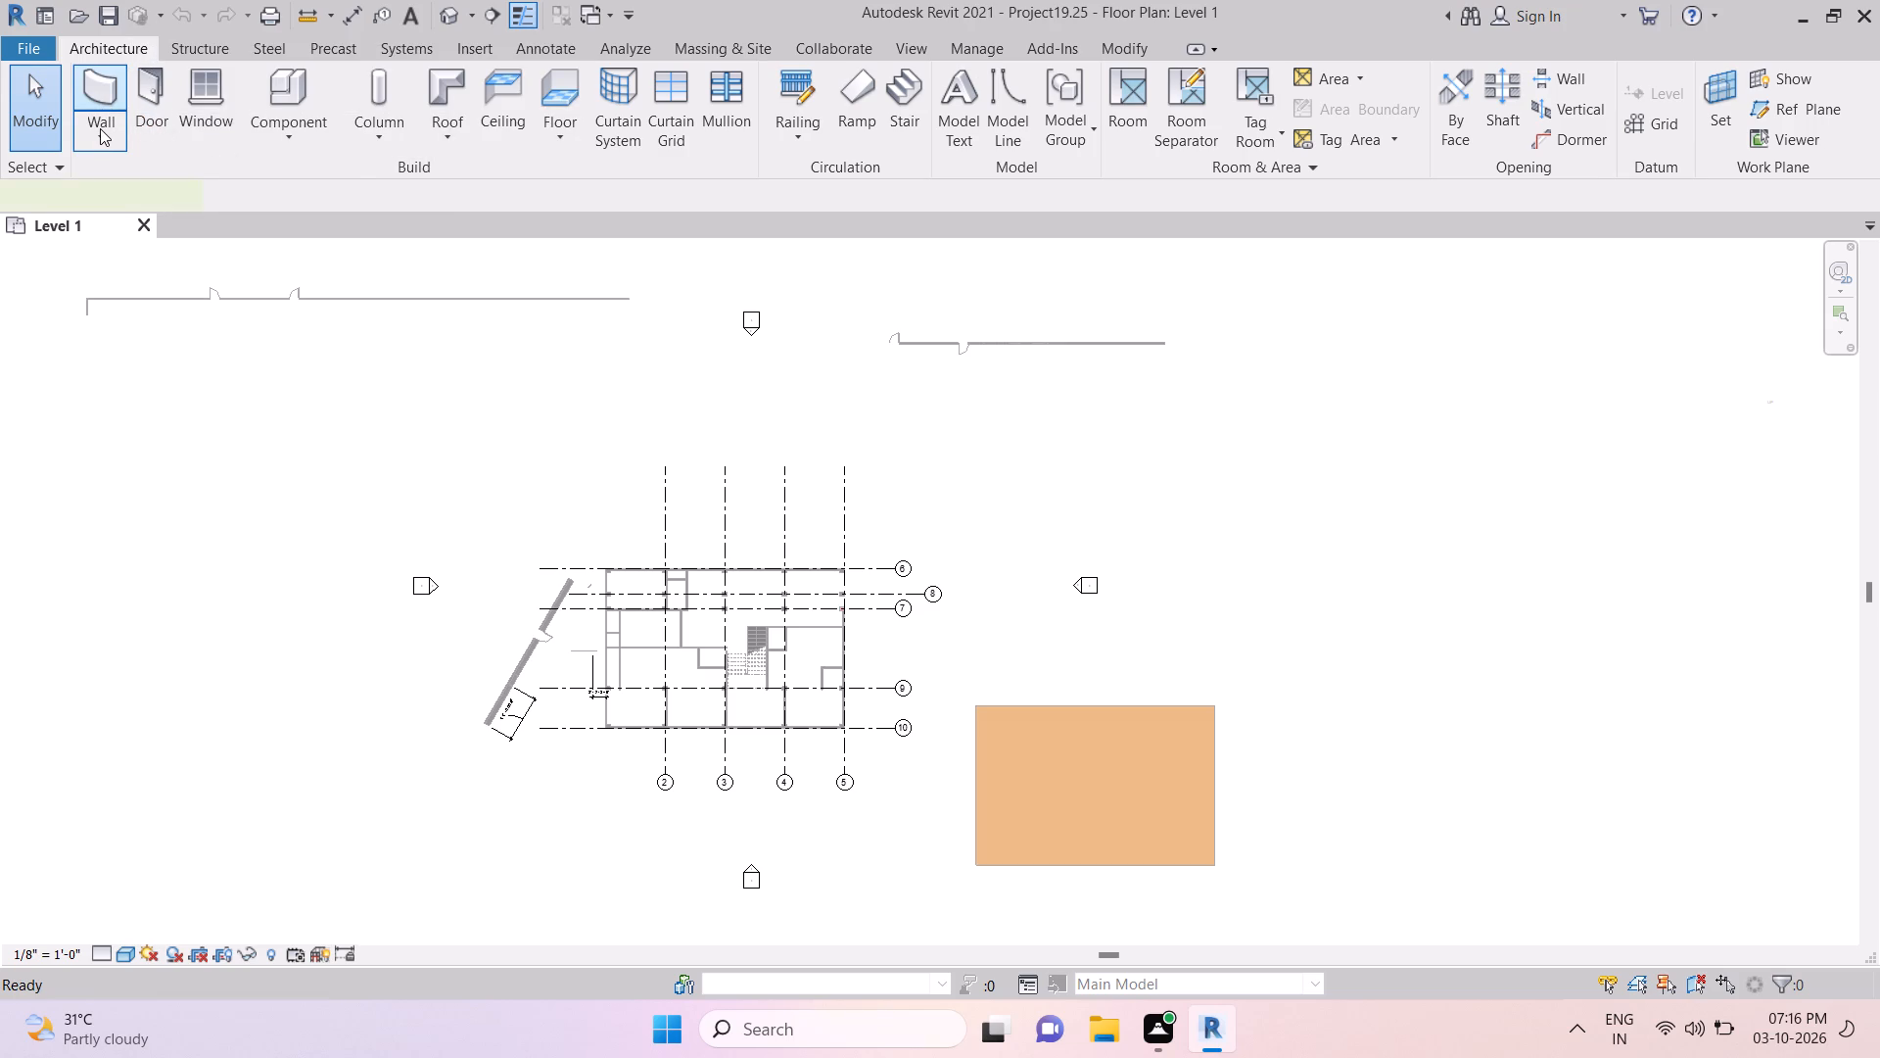
left_click(100, 128)
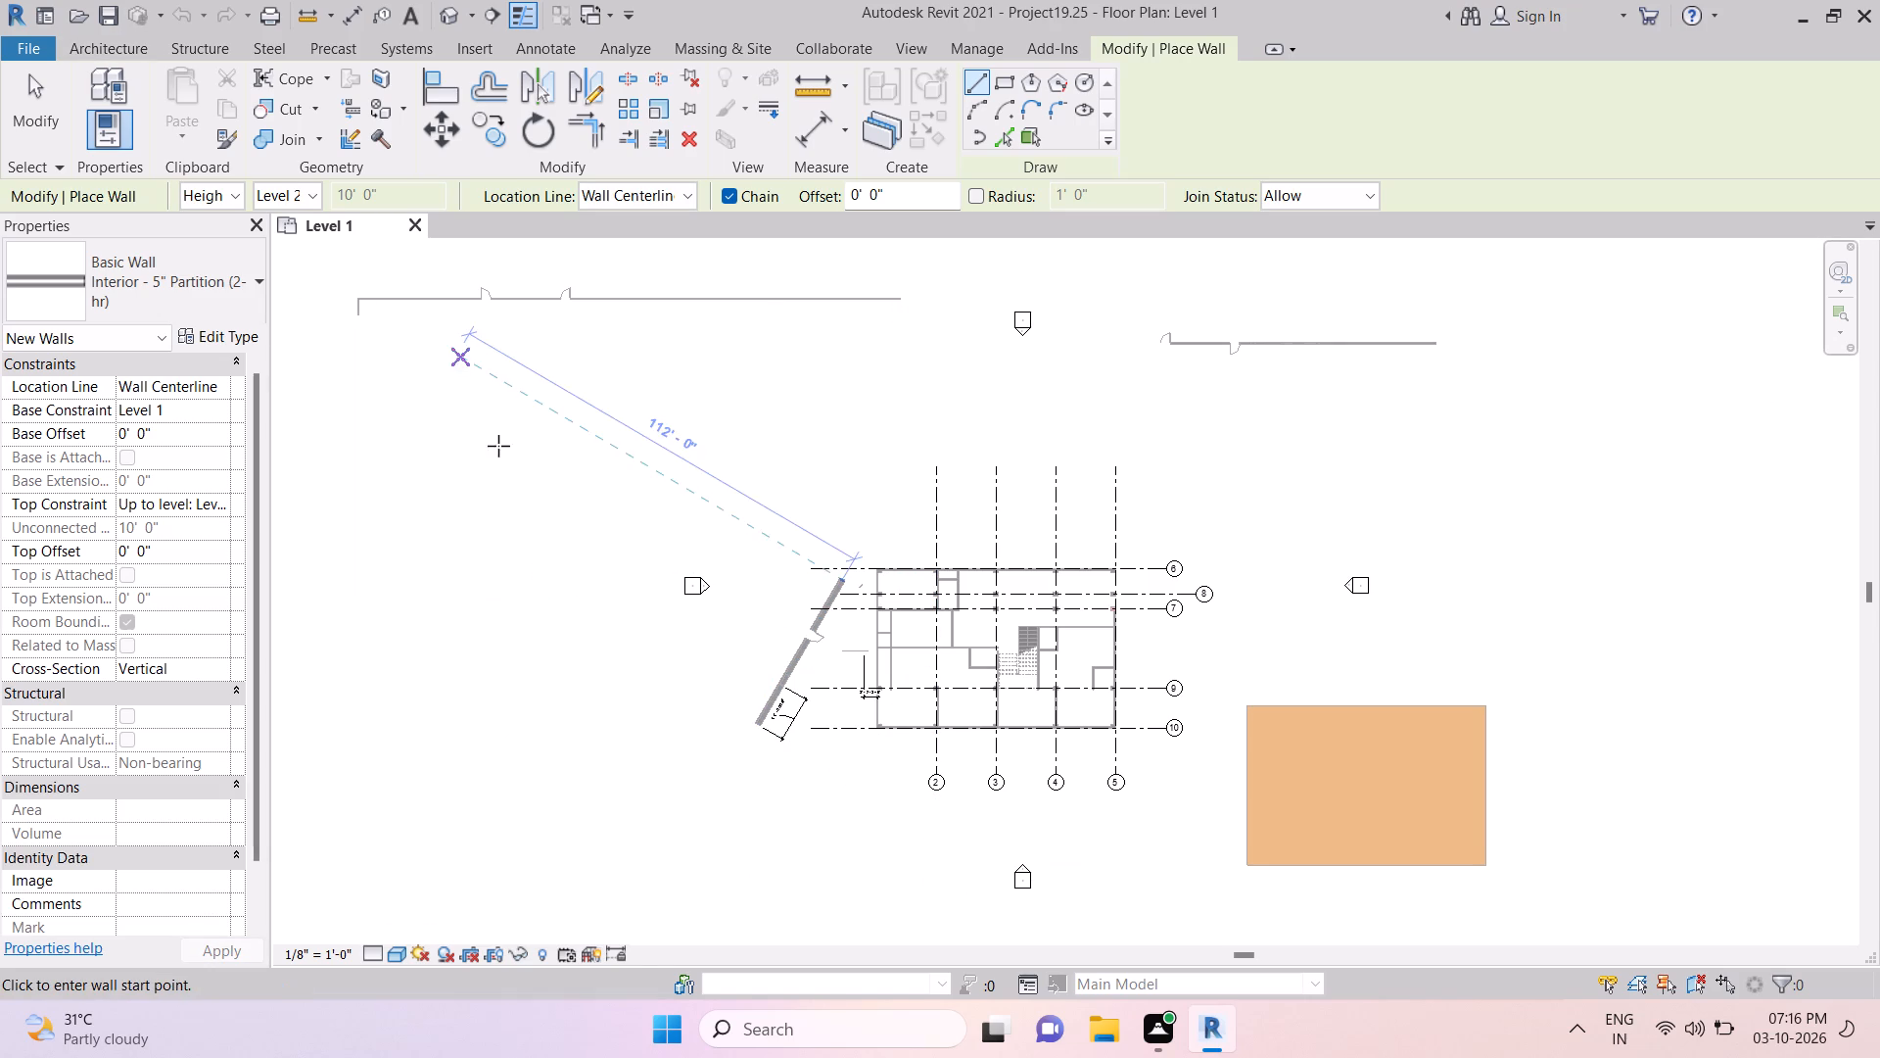
left_click(489, 531)
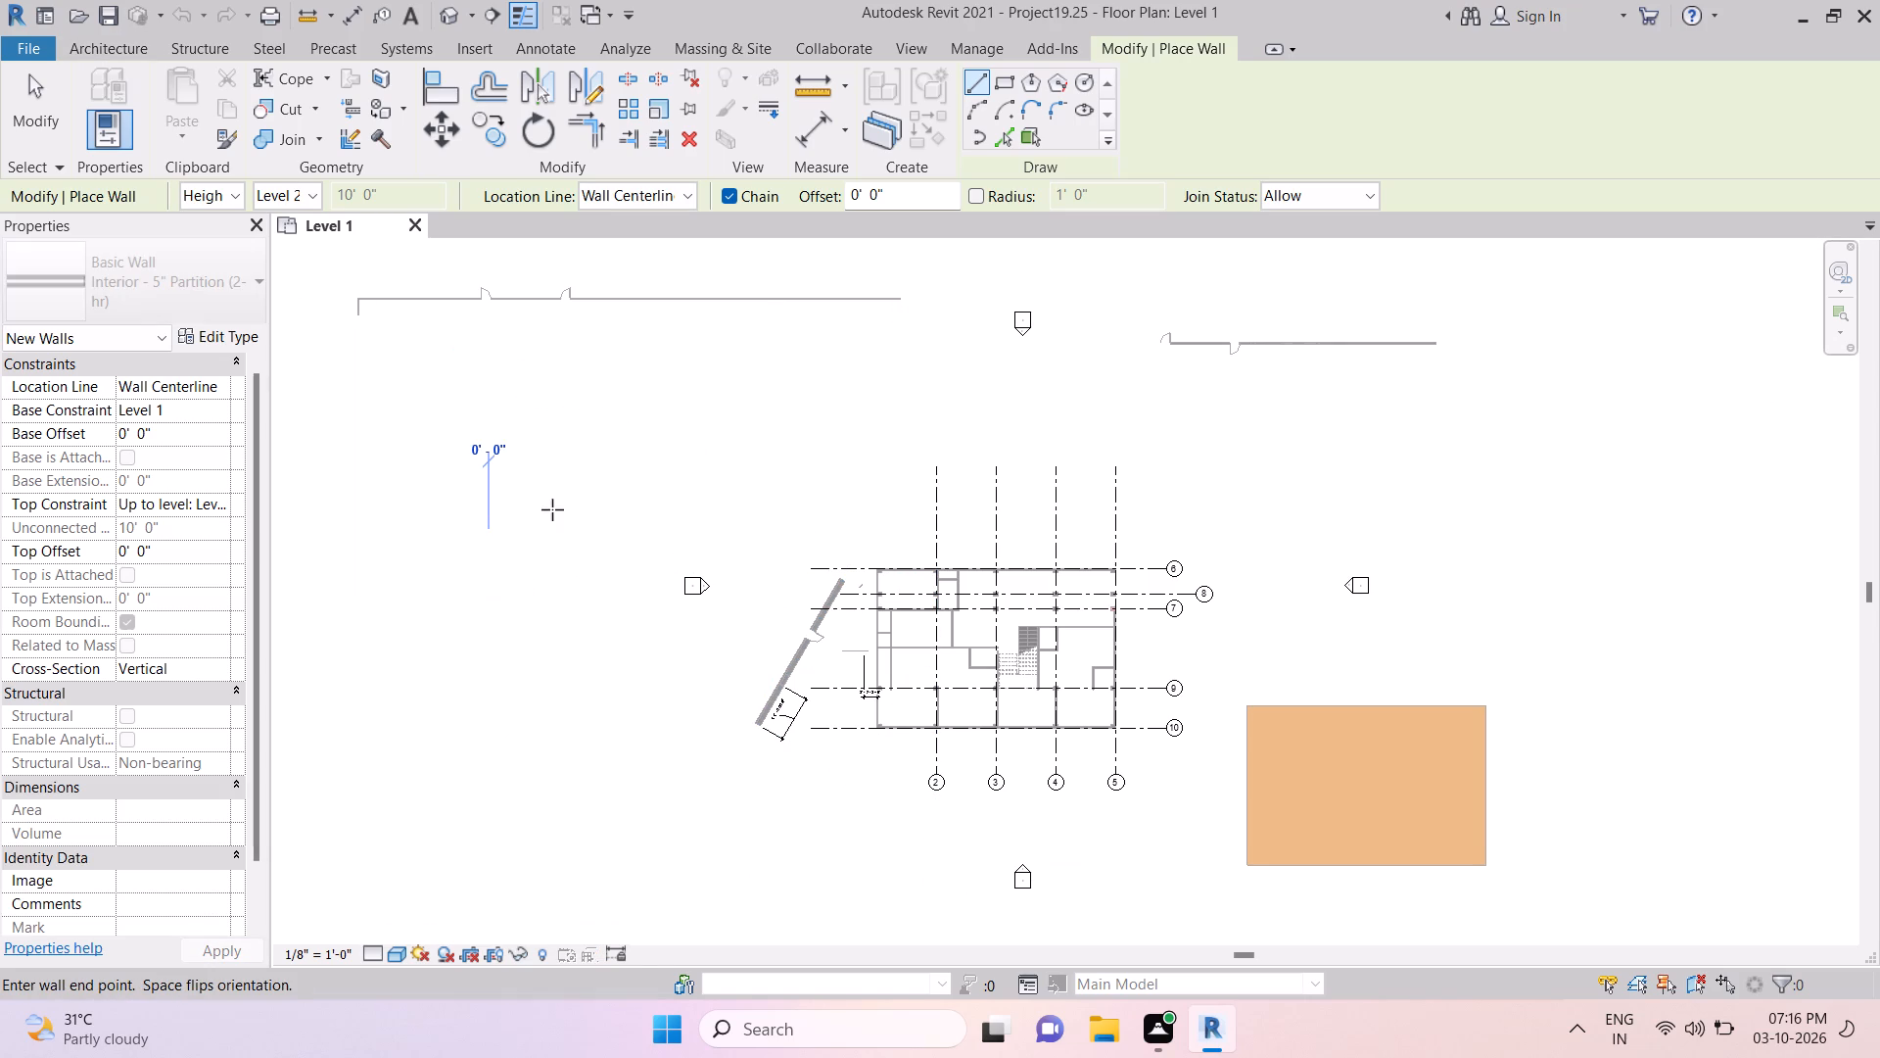
left_click(524, 454)
double_click(524, 454)
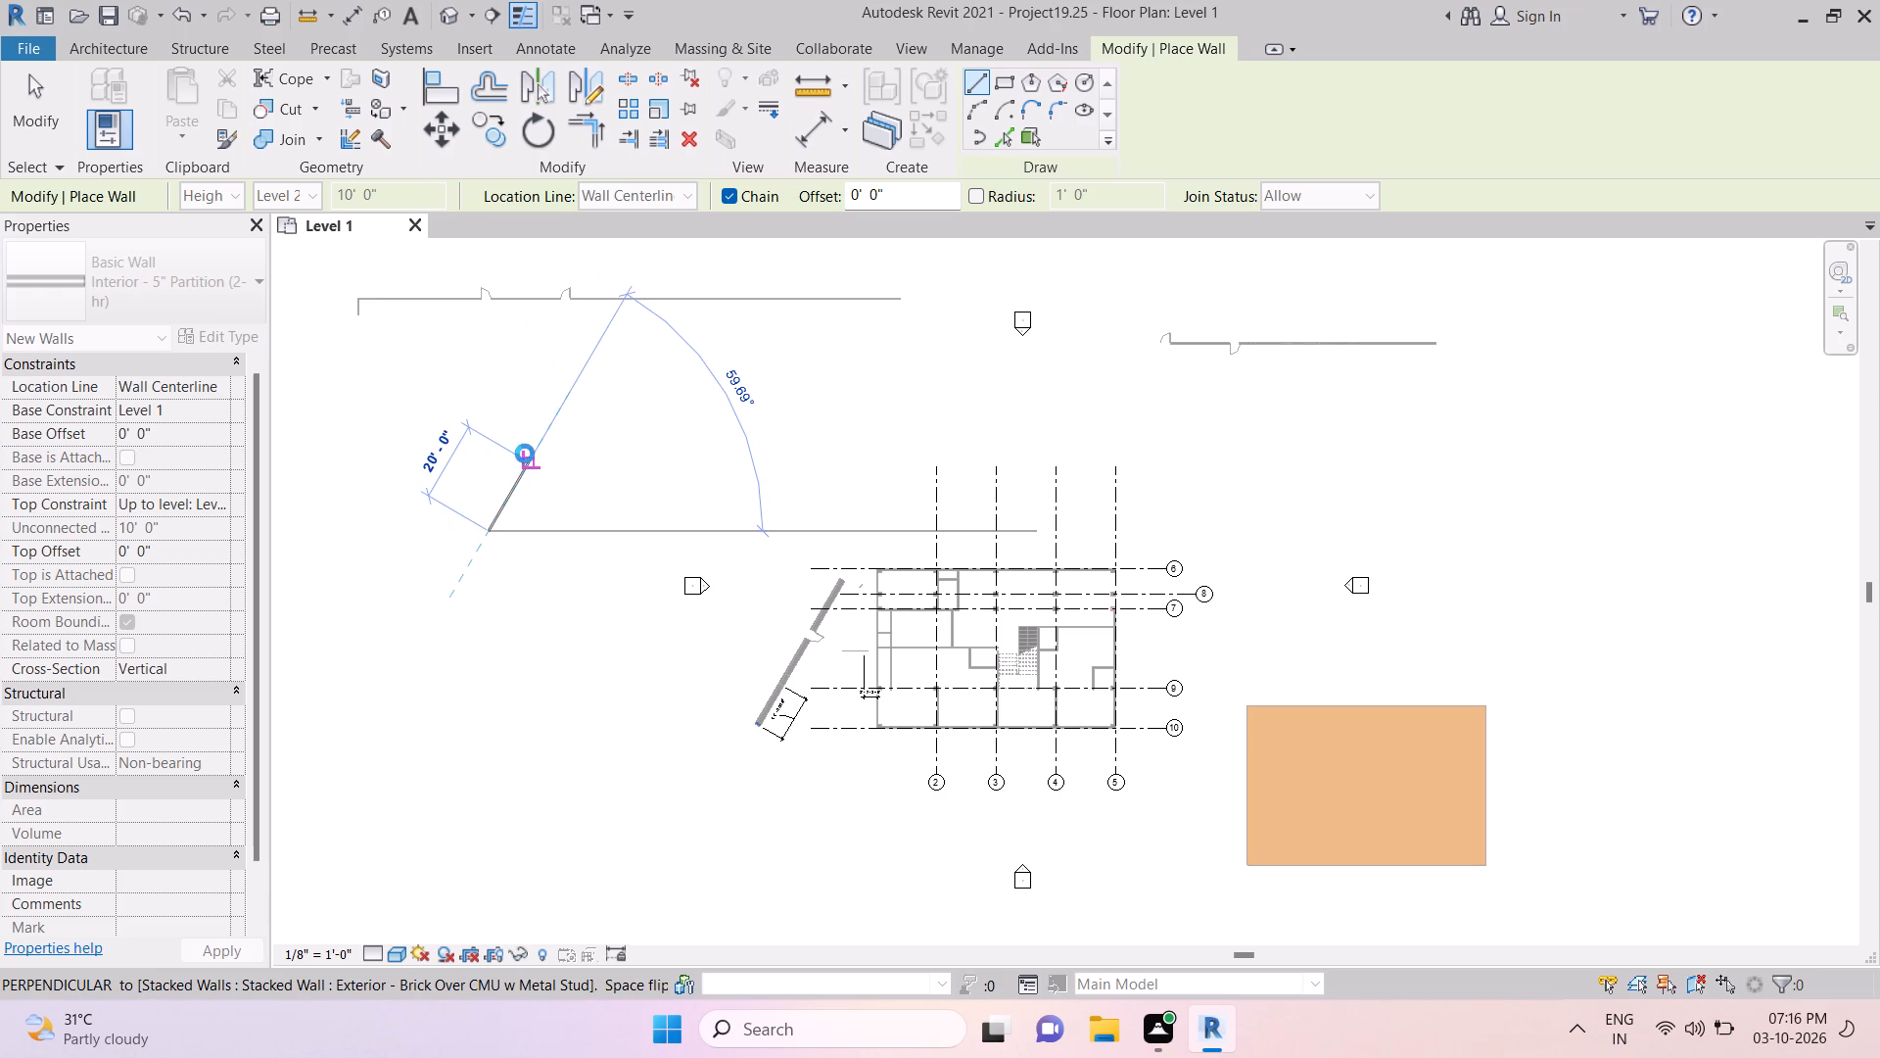
Draw two chained partition walls west of the building: one 48' long at 80°, the other about 50' sloping down toward the building.
left_click(531, 642)
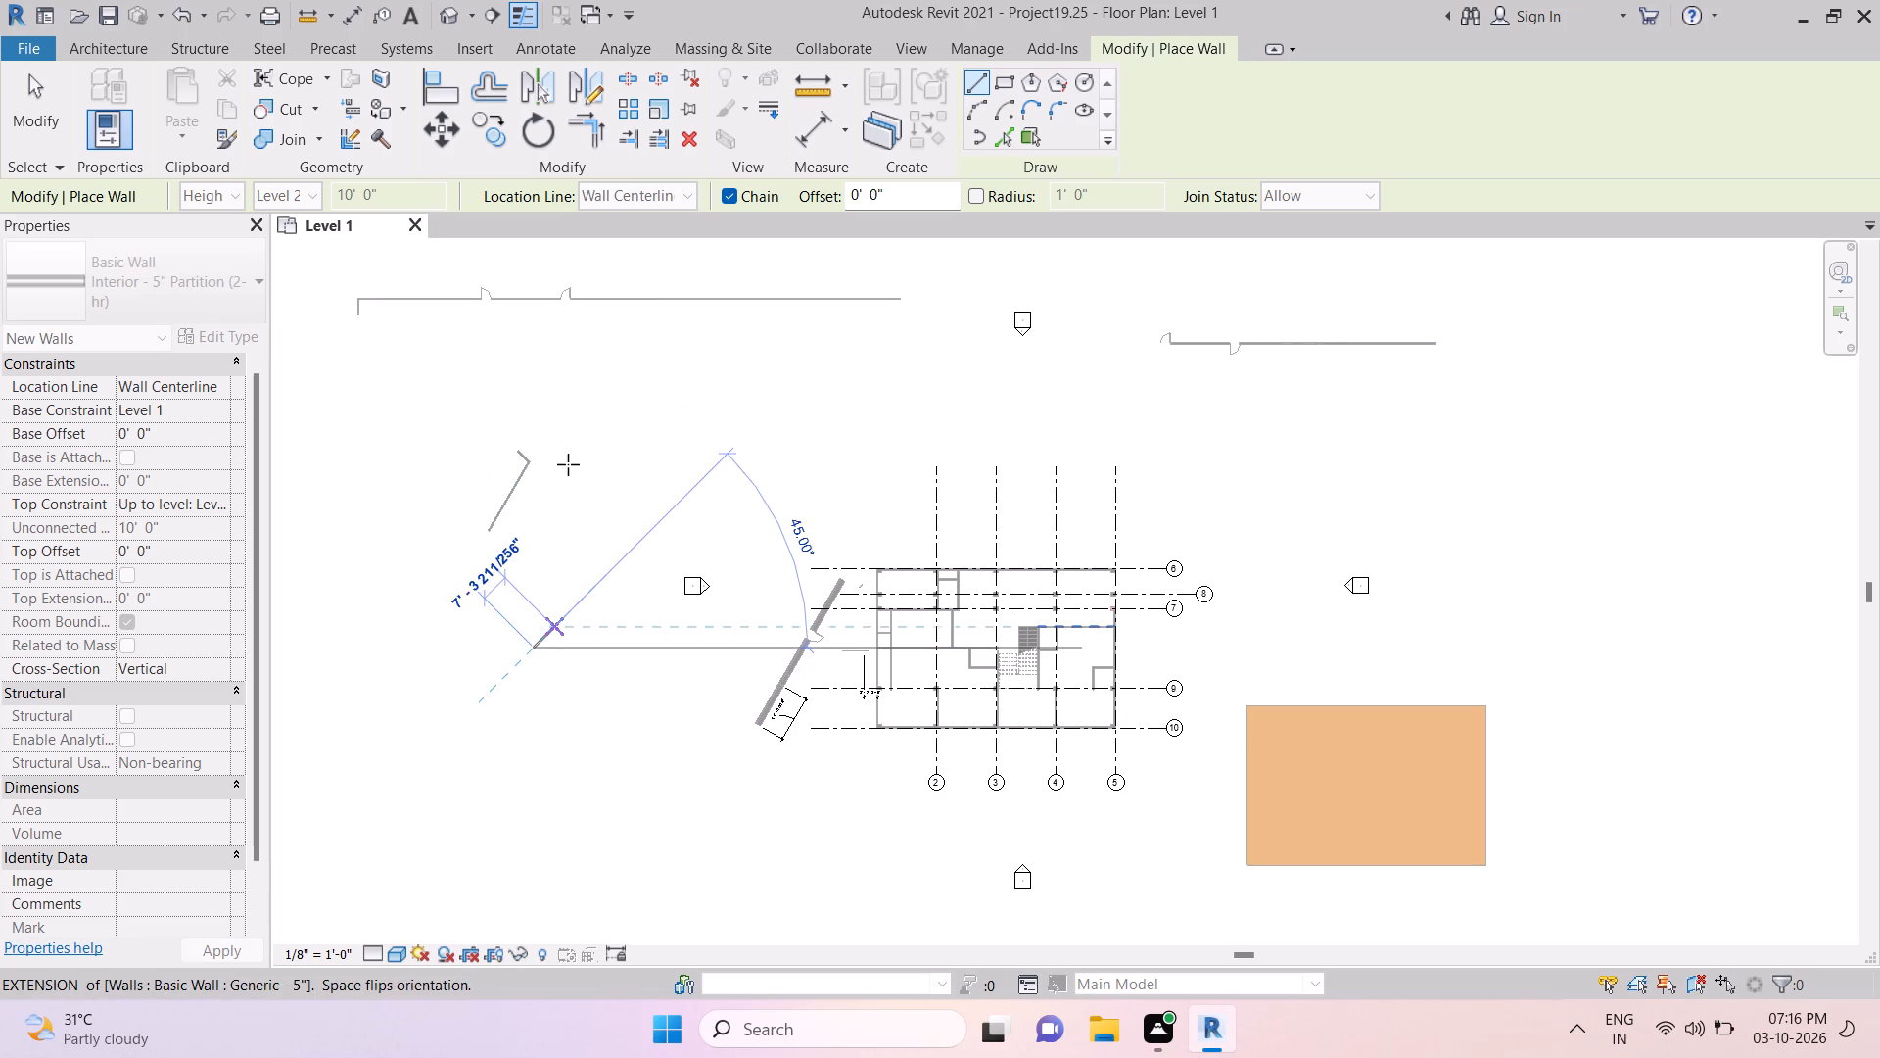
left_click(569, 465)
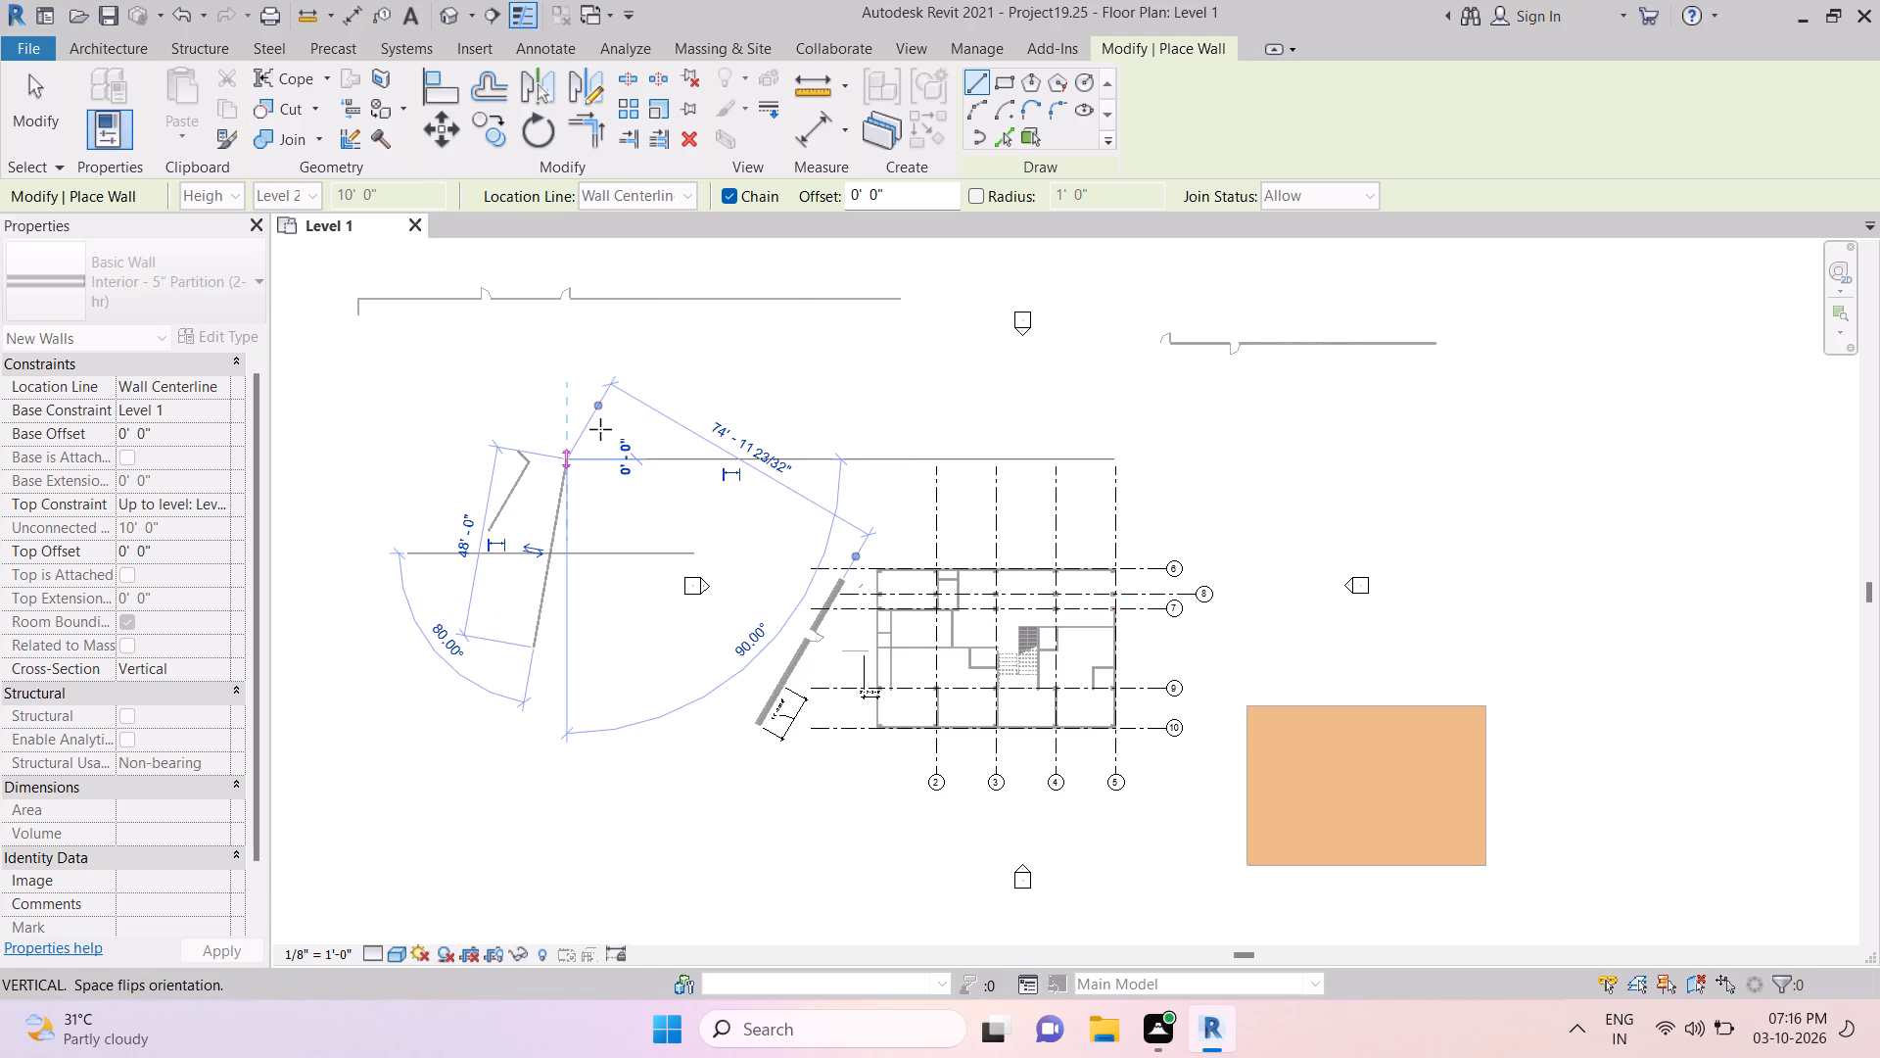
key("Return")
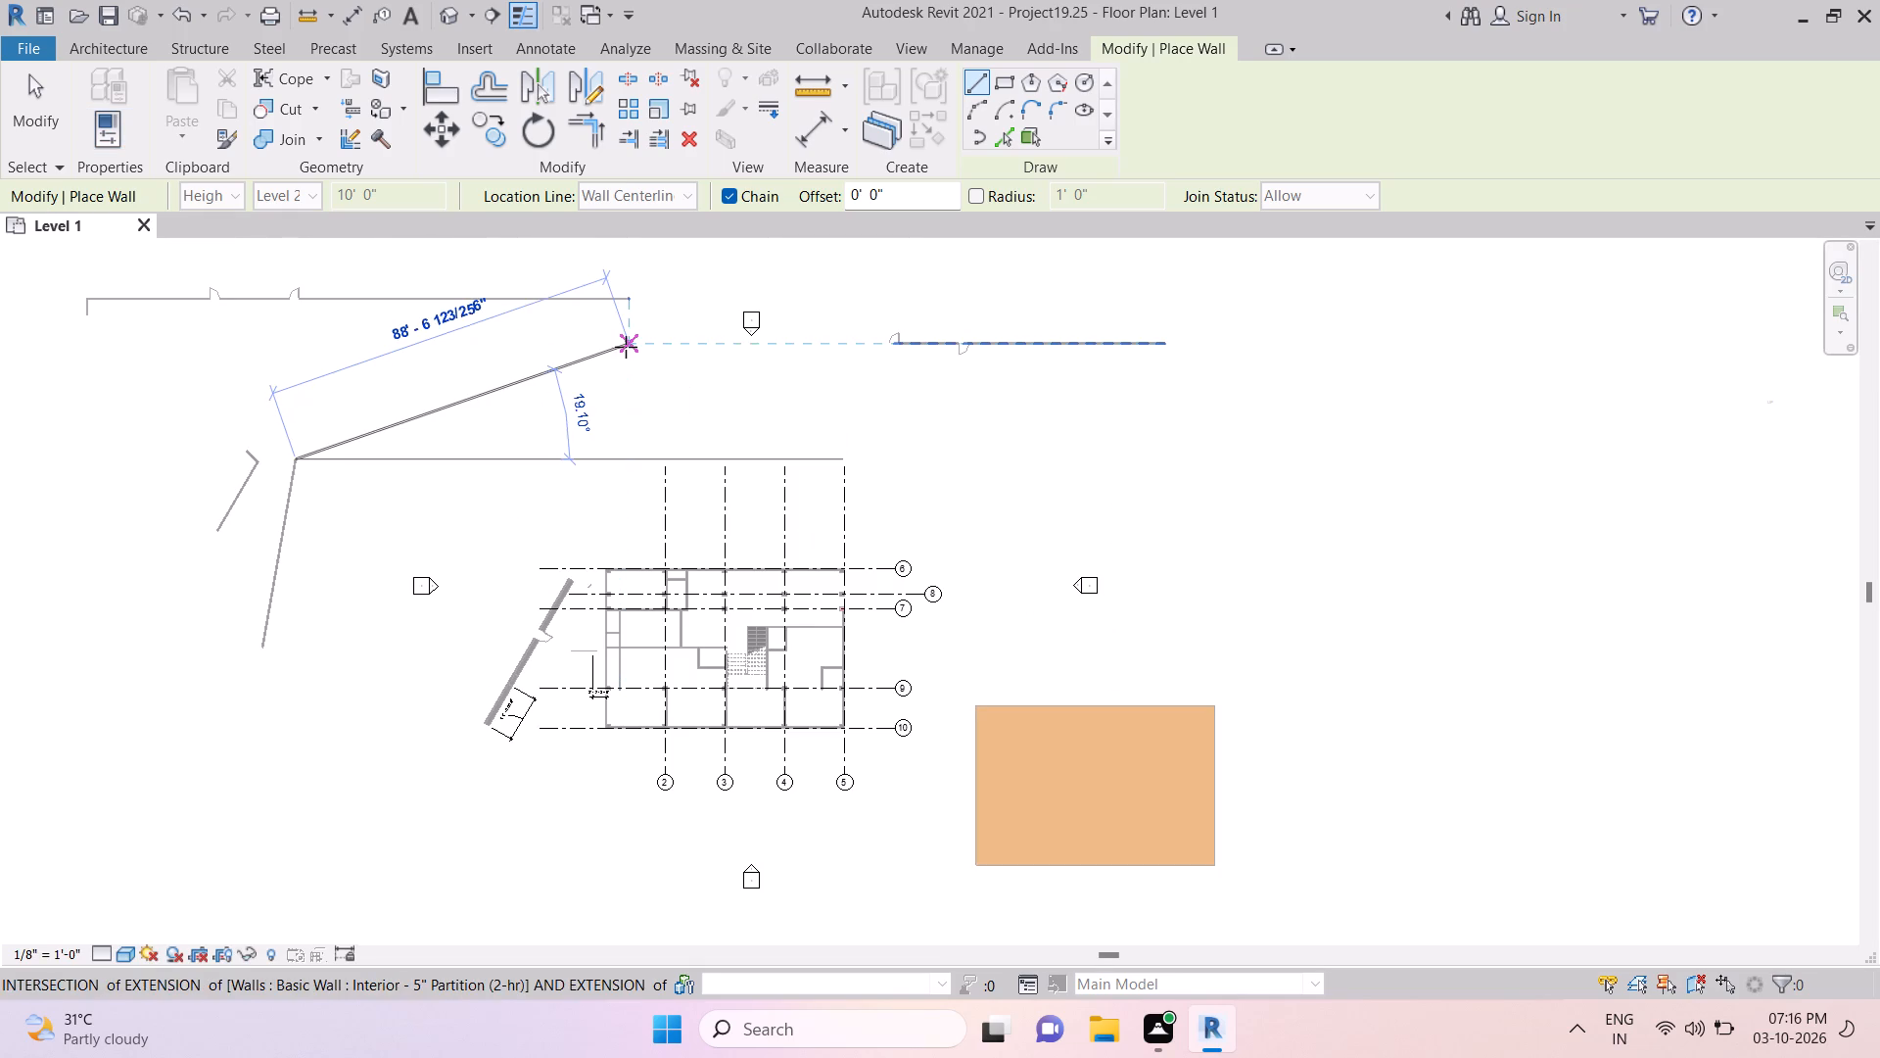
key("Return")
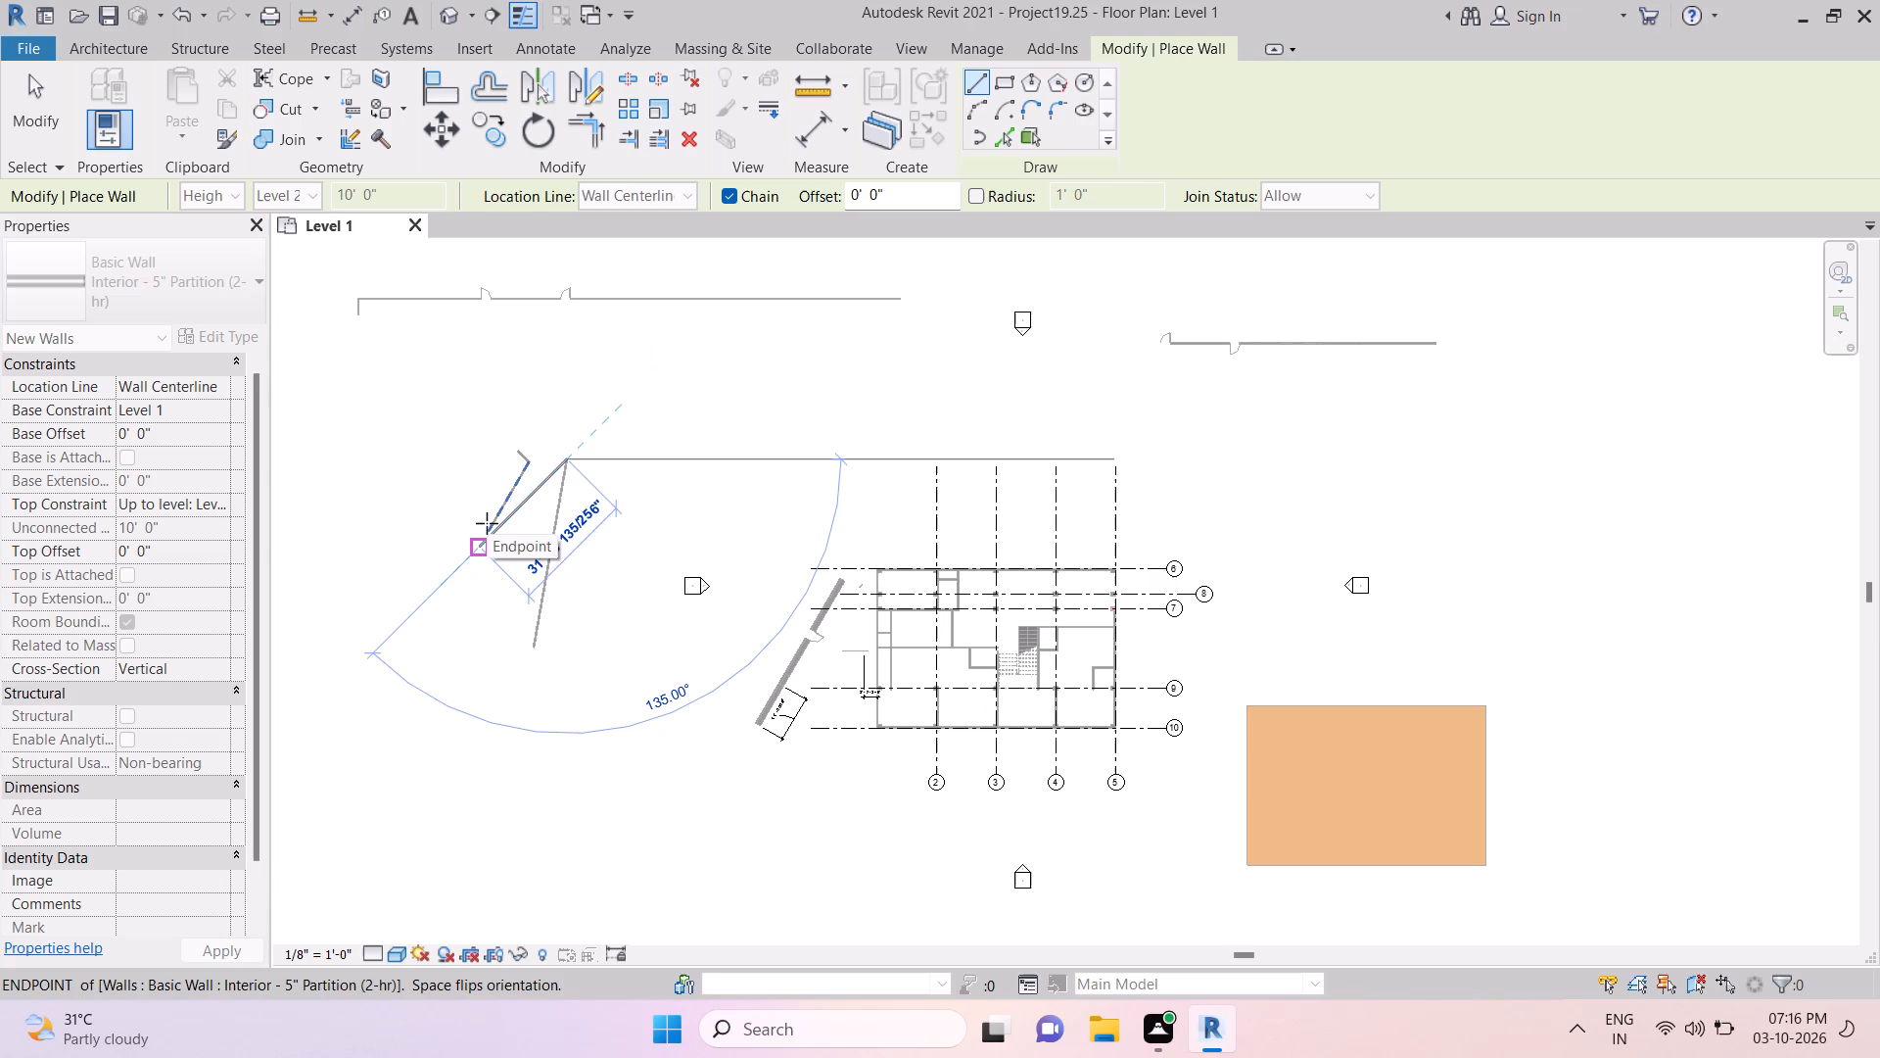
key("Return")
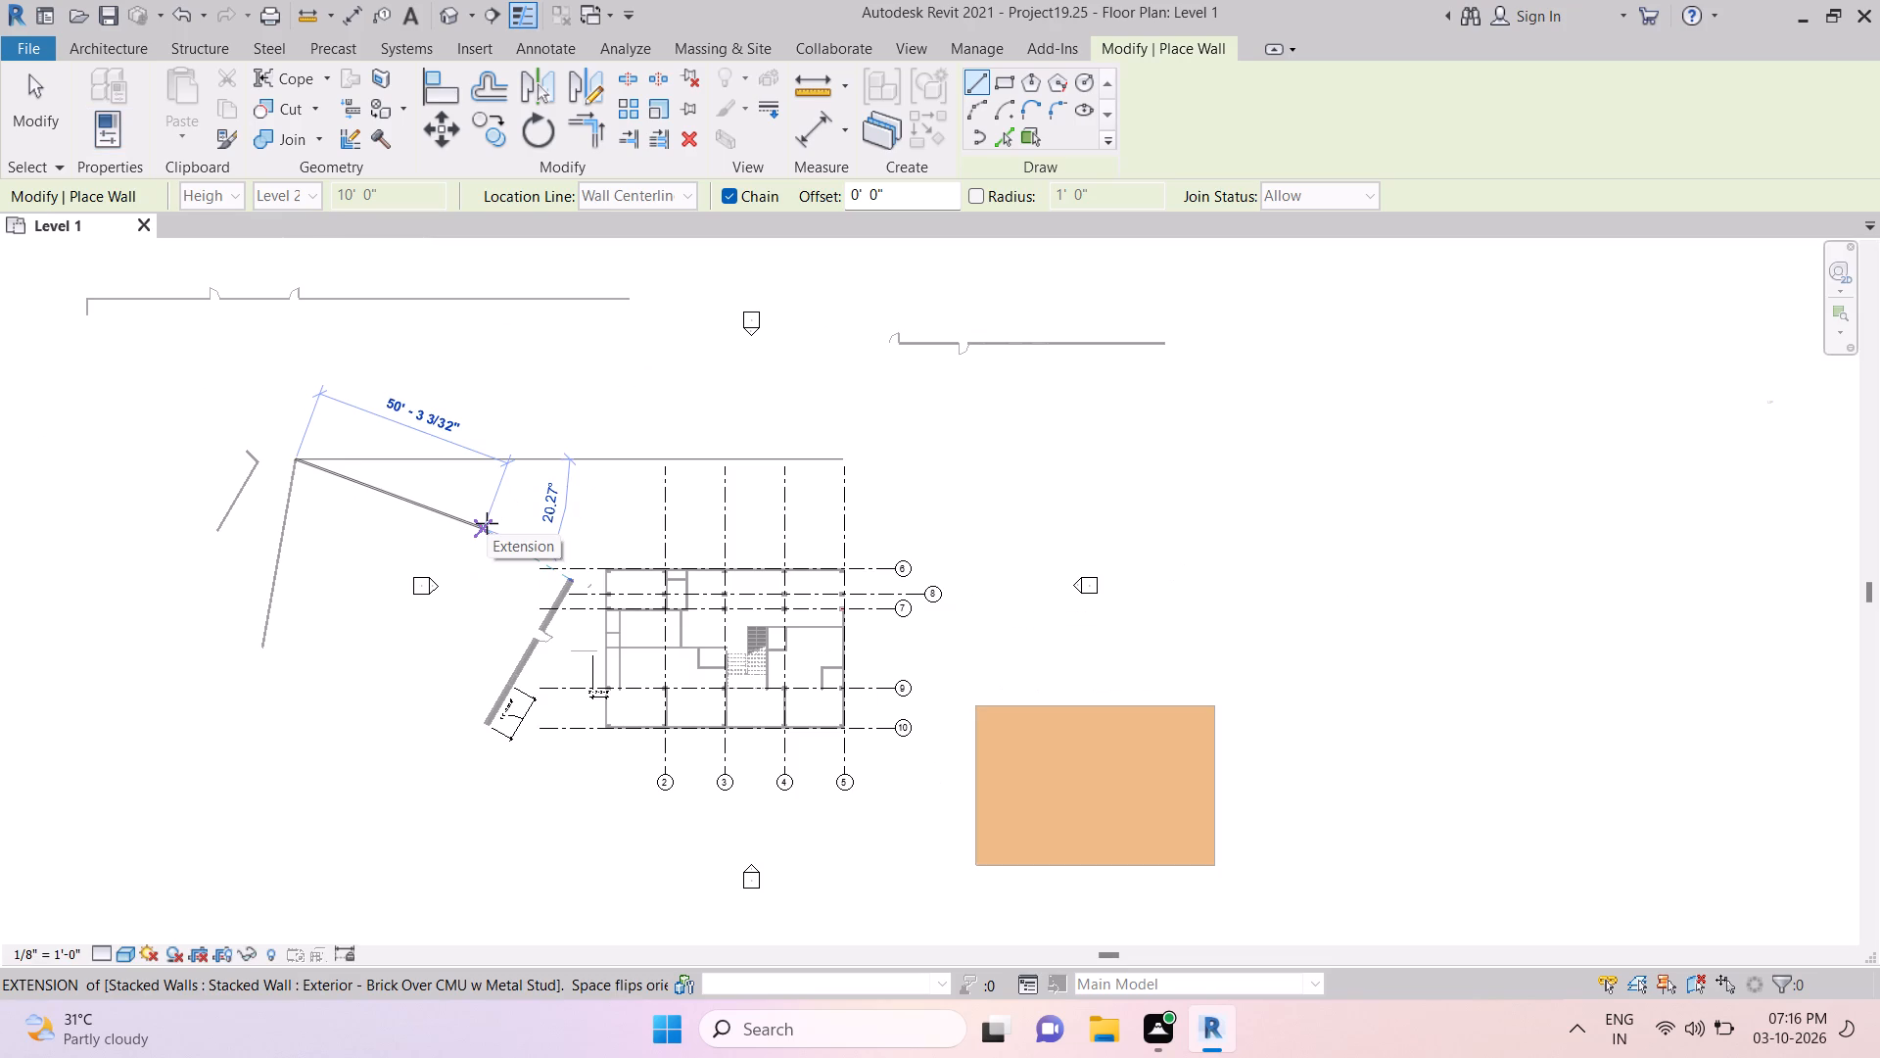
left_click(487, 522)
key("Escape")
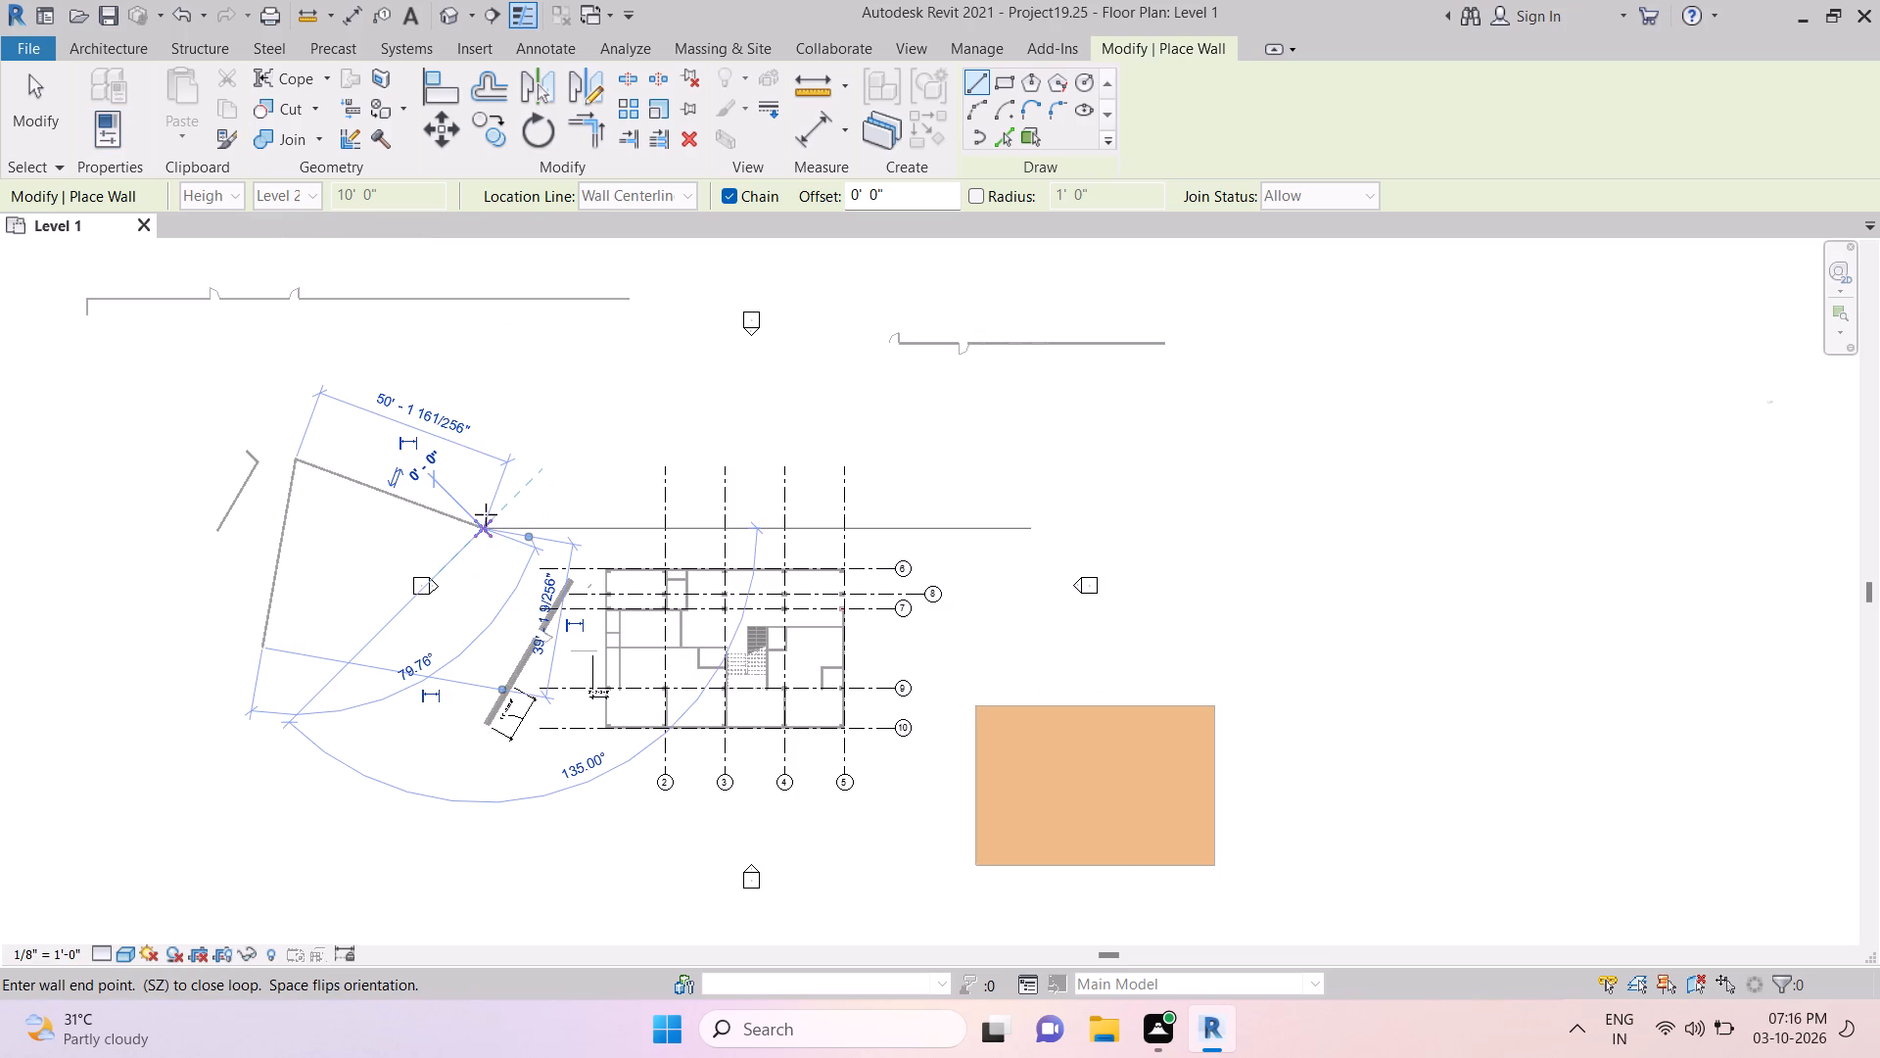
key("Escape")
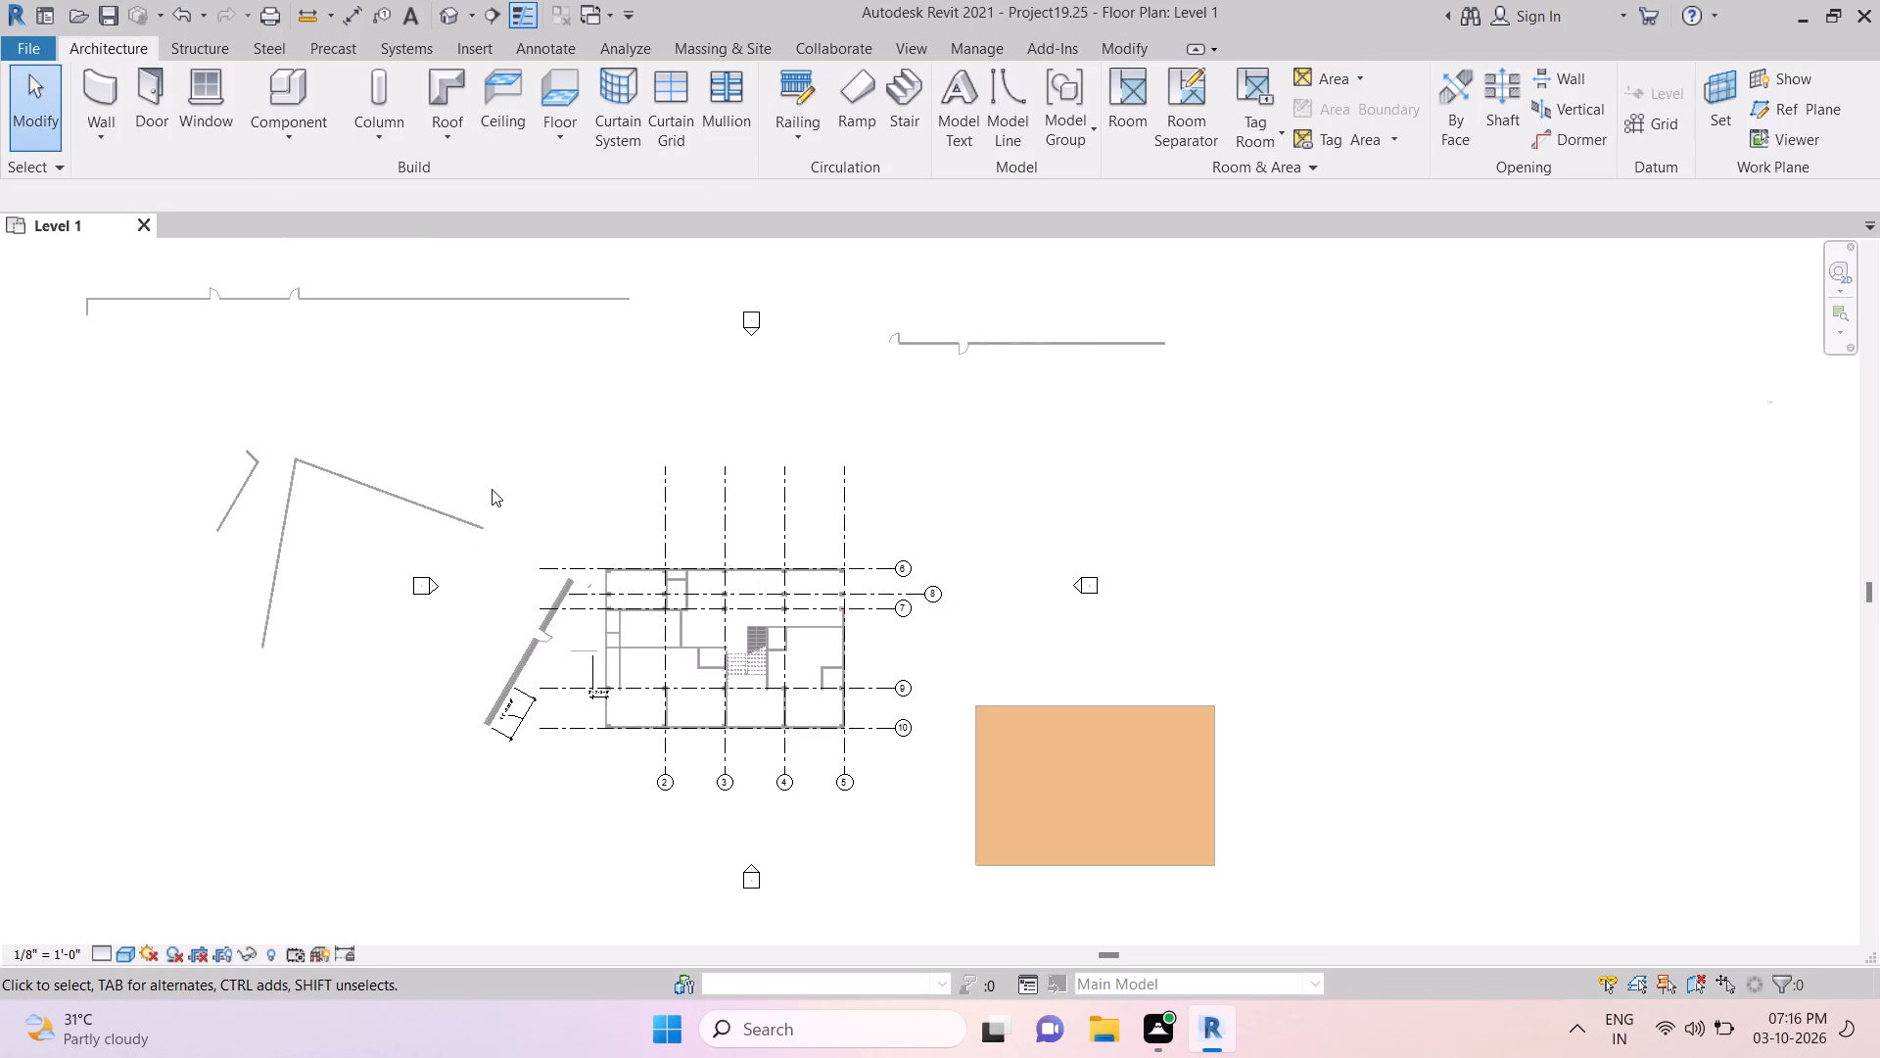
left_click(1030, 461)
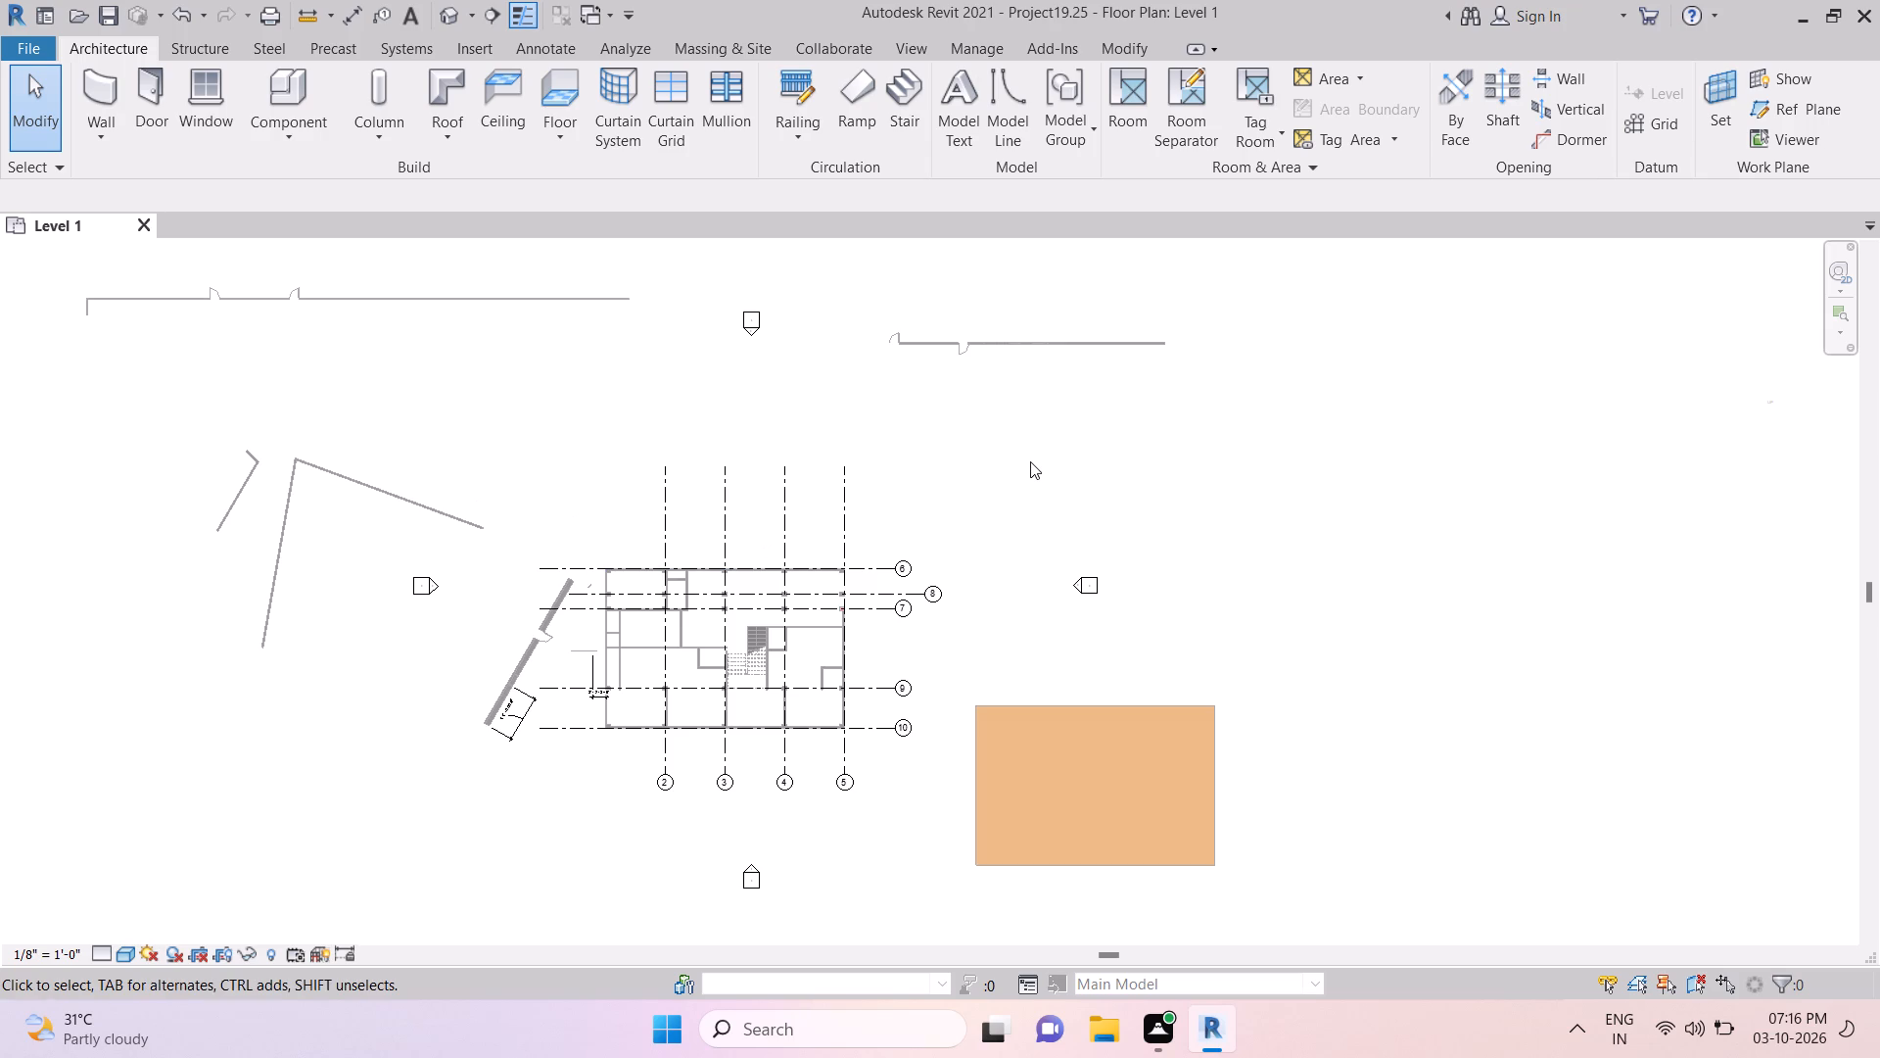
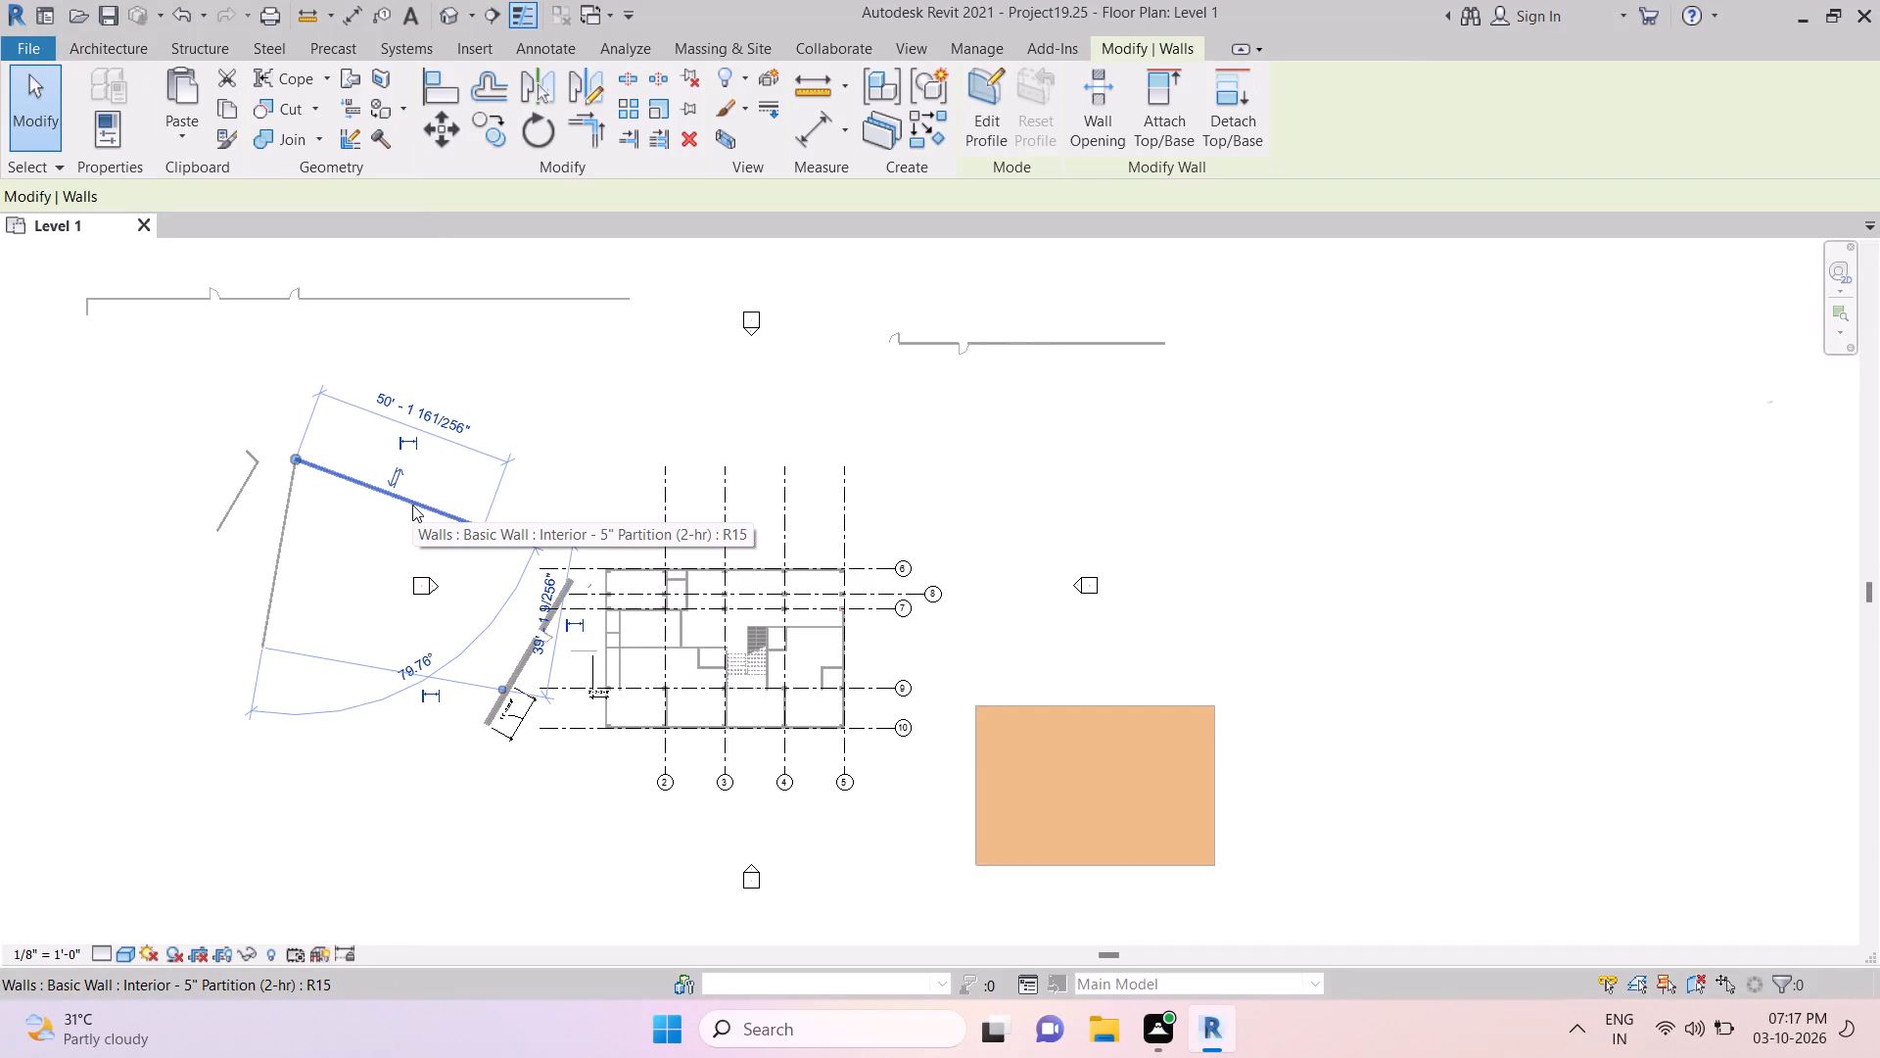
Delete the slanted partition walls and the short return west and northwest of the building in the Level 1 plan.
key("BackSpace")
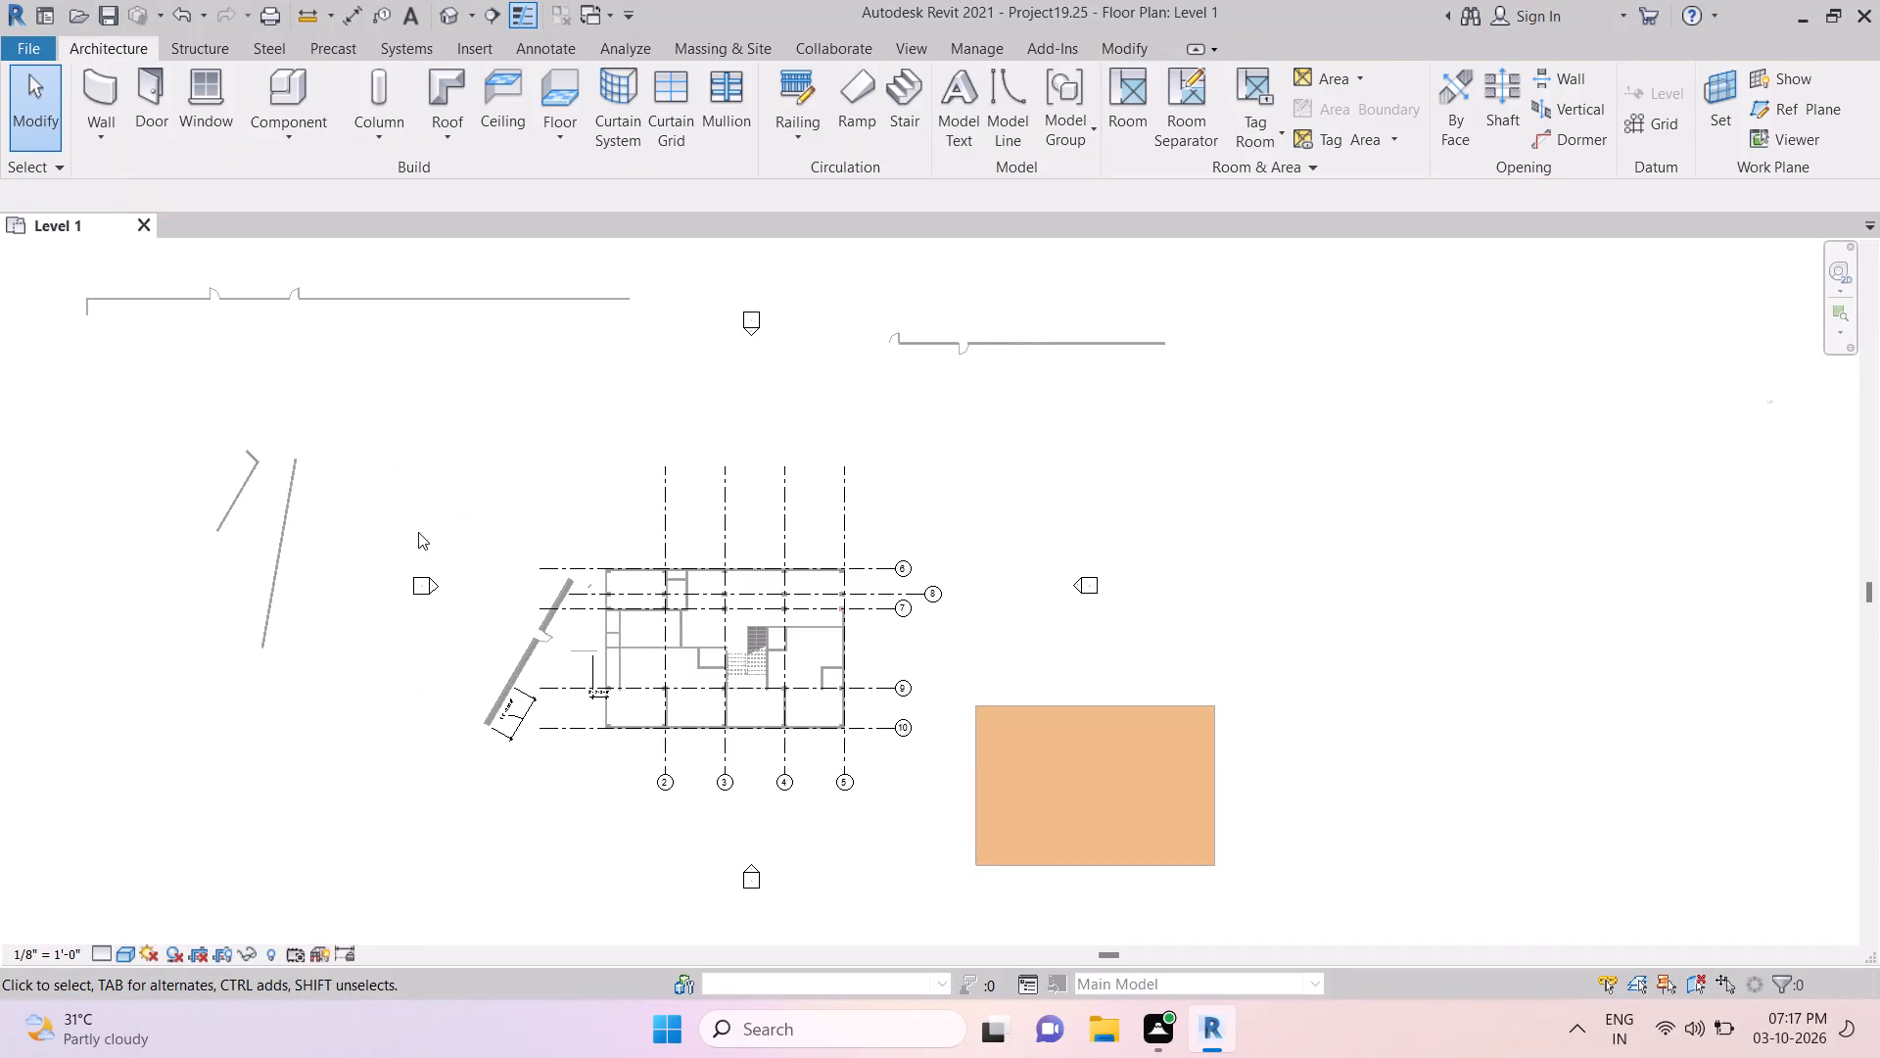
left_click(255, 483)
key("BackSpace")
left_click(255, 460)
key("BackSpace")
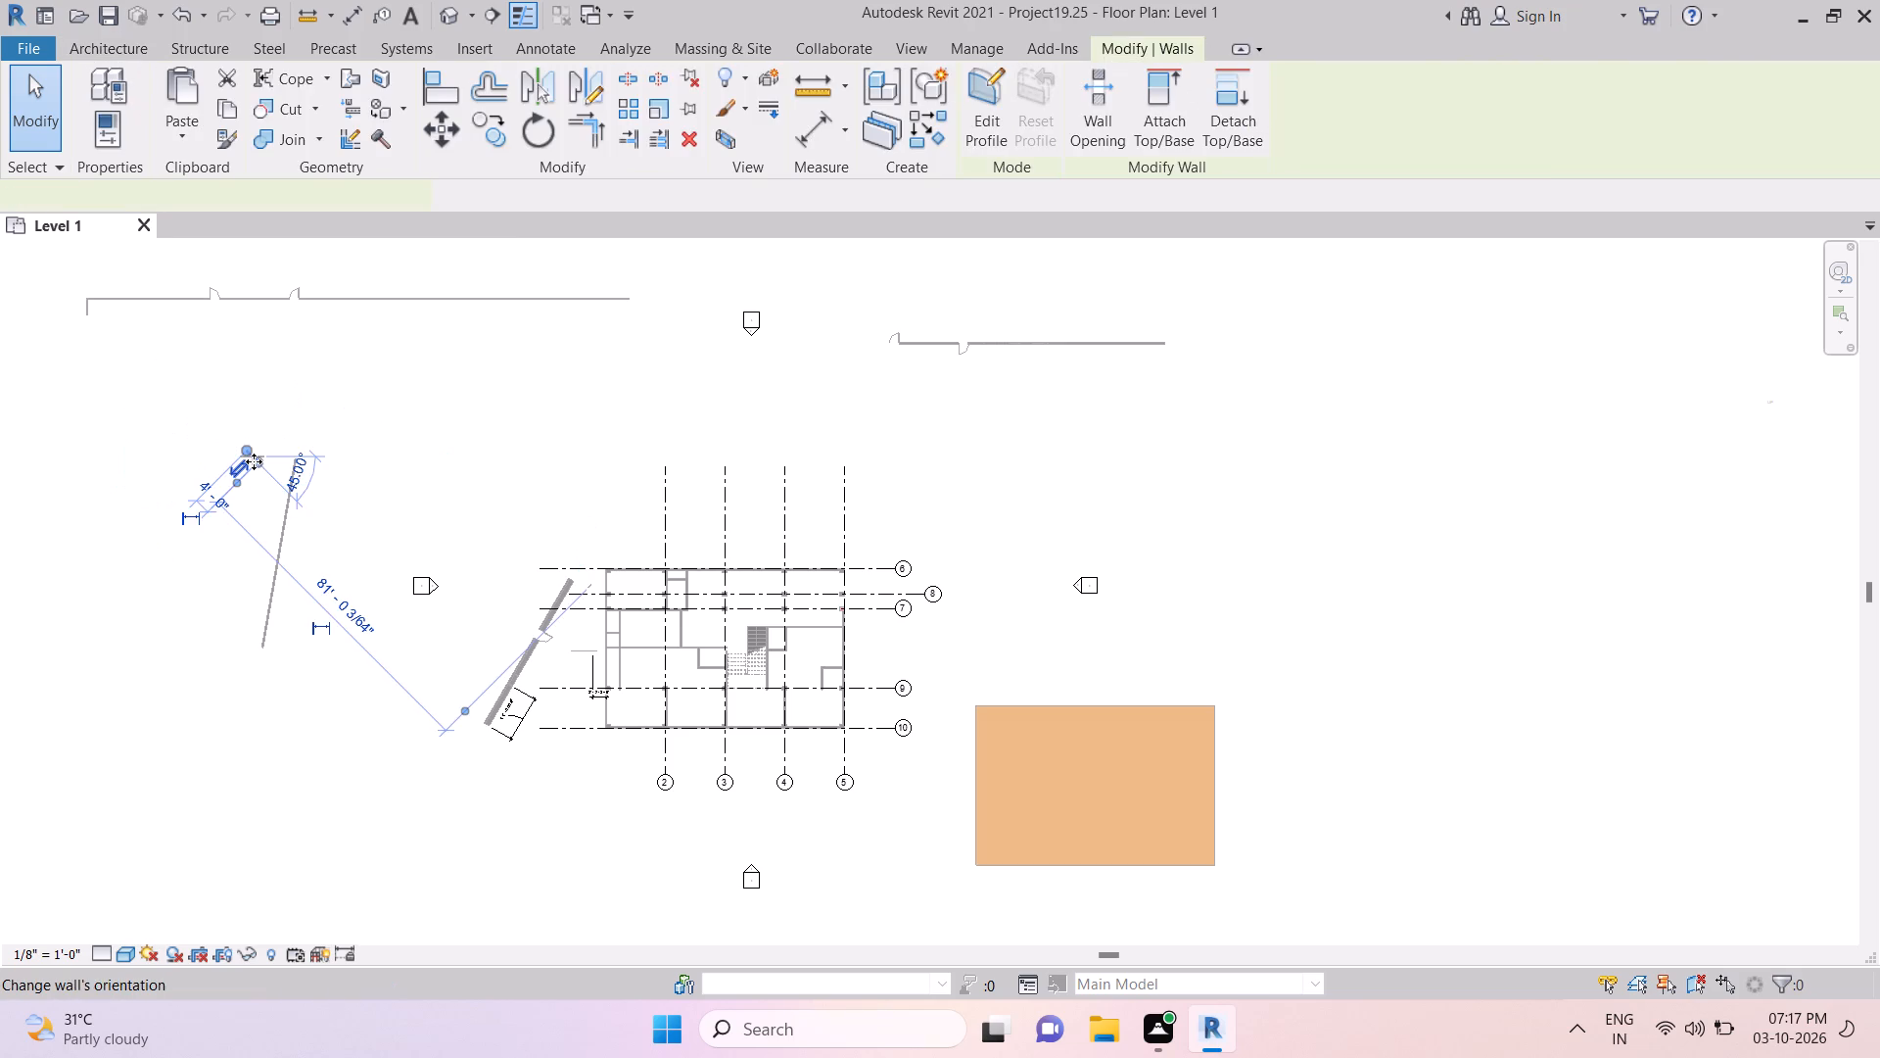
left_click(291, 542)
key("Return")
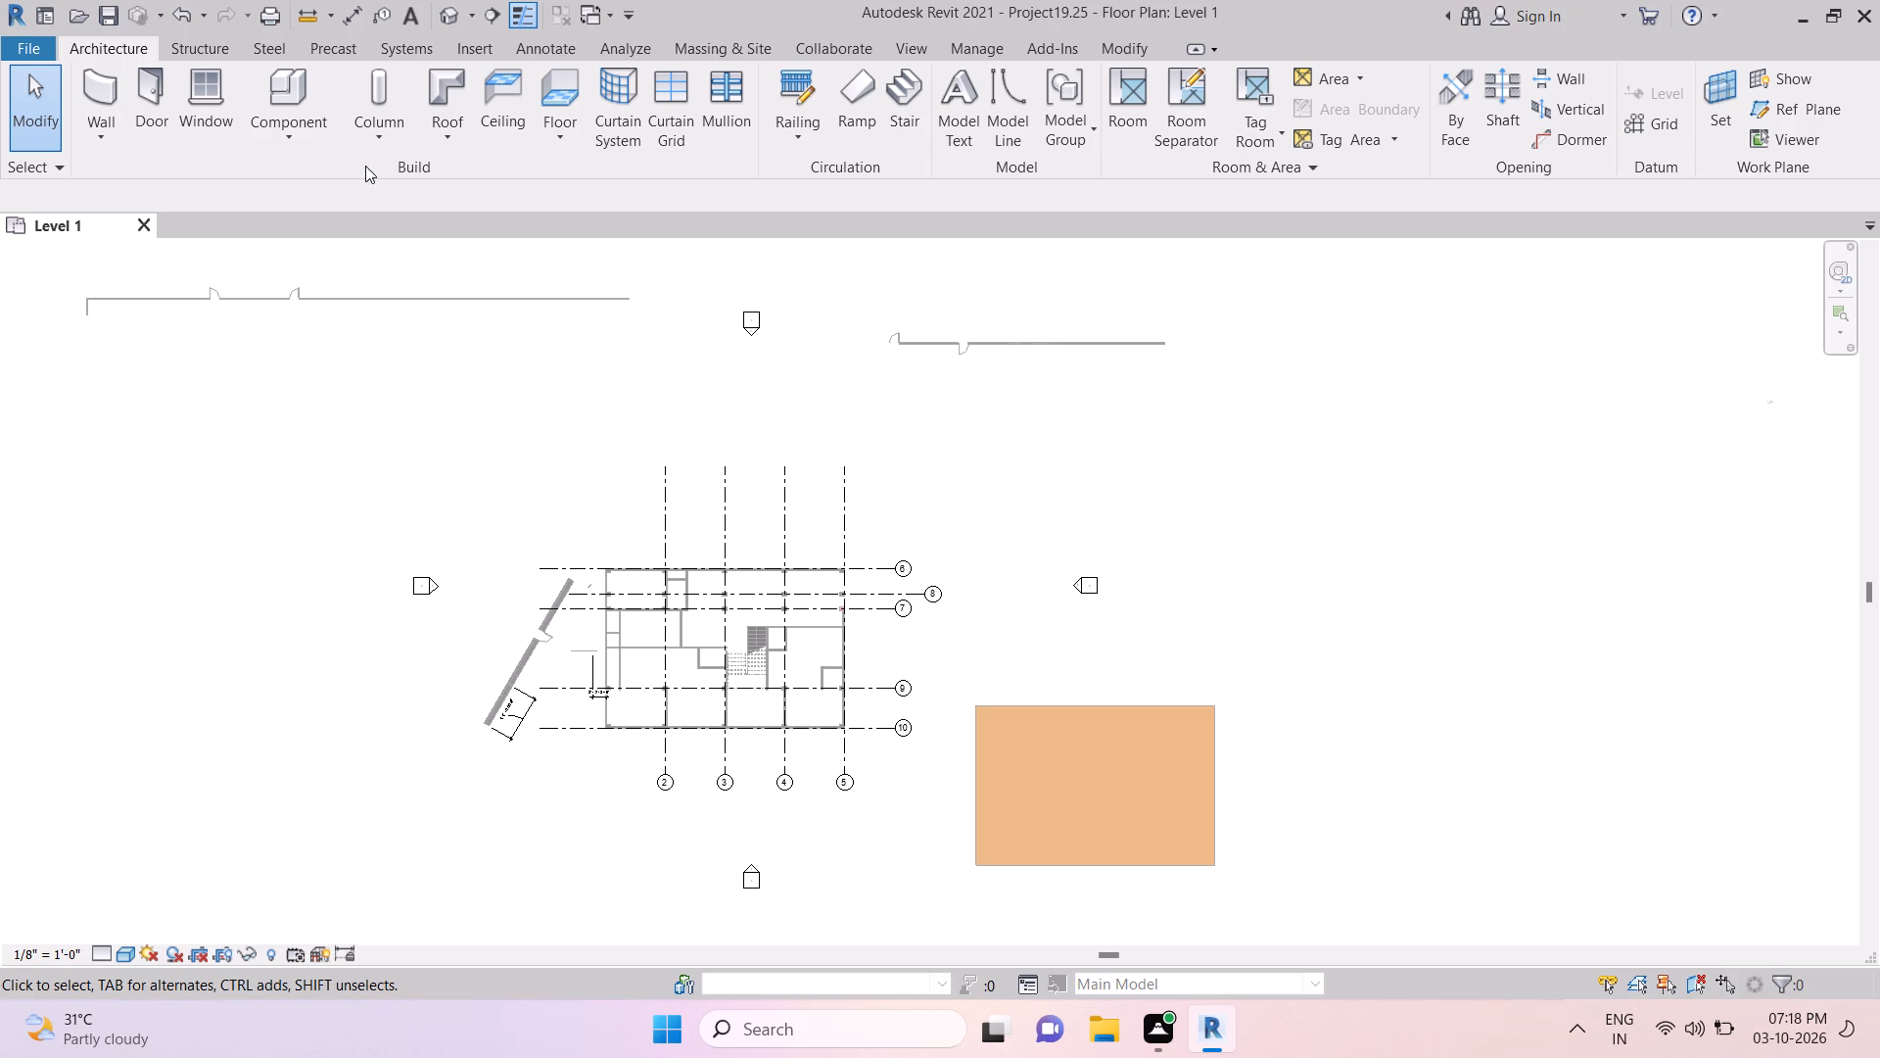
left_click(556, 411)
Open the default 3D view of the project.
left_click(916, 52)
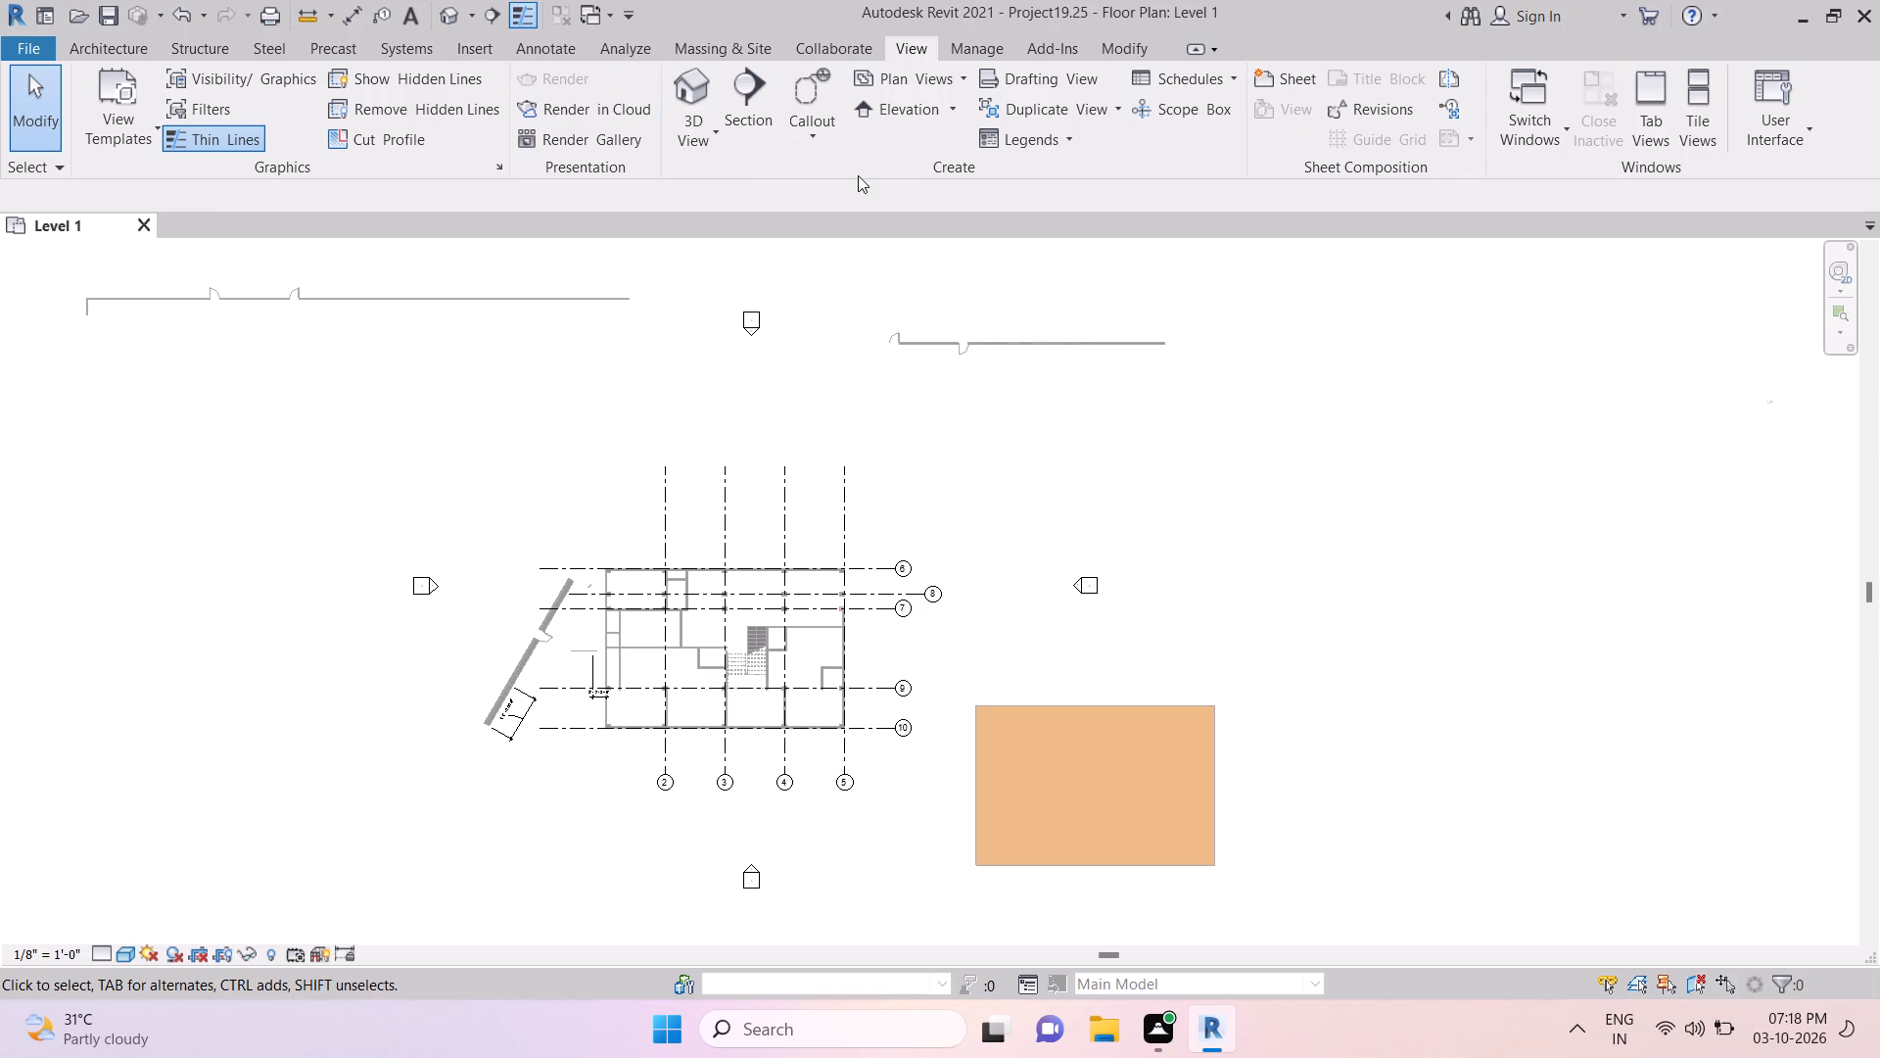
left_click(682, 129)
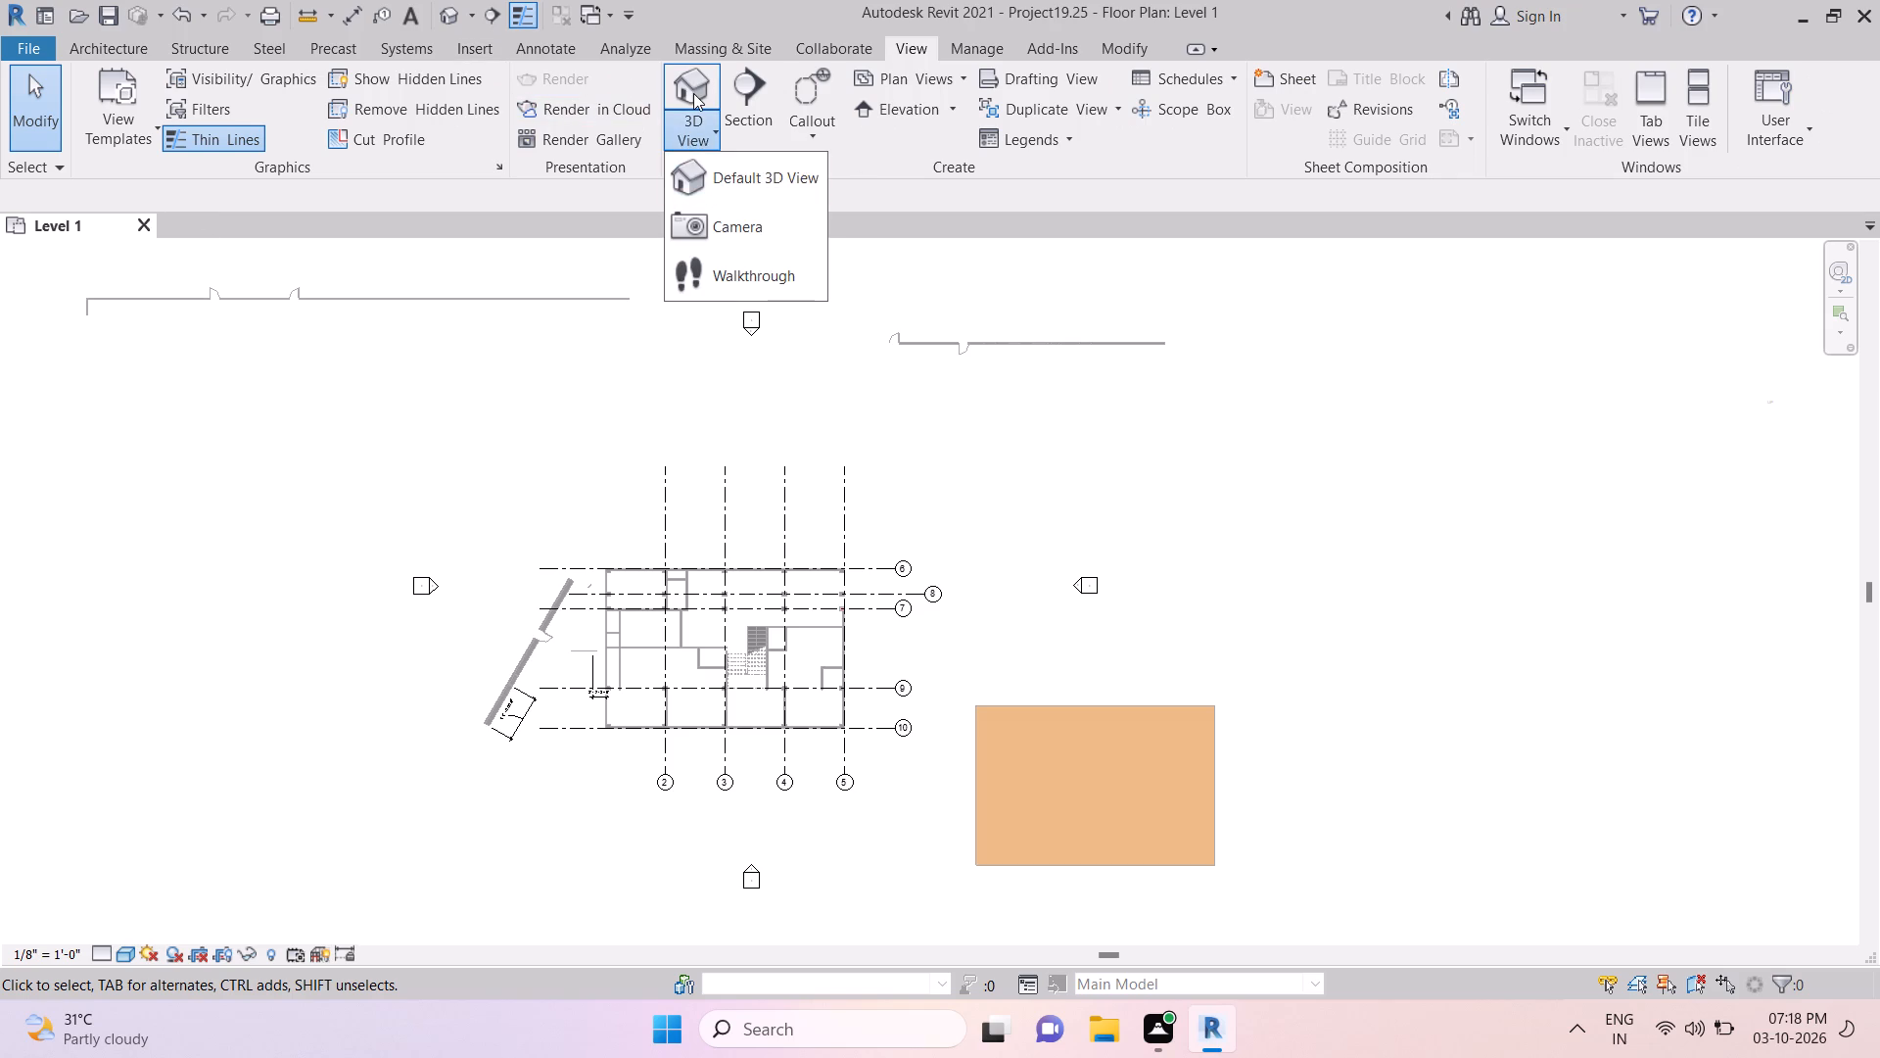
double_click(693, 91)
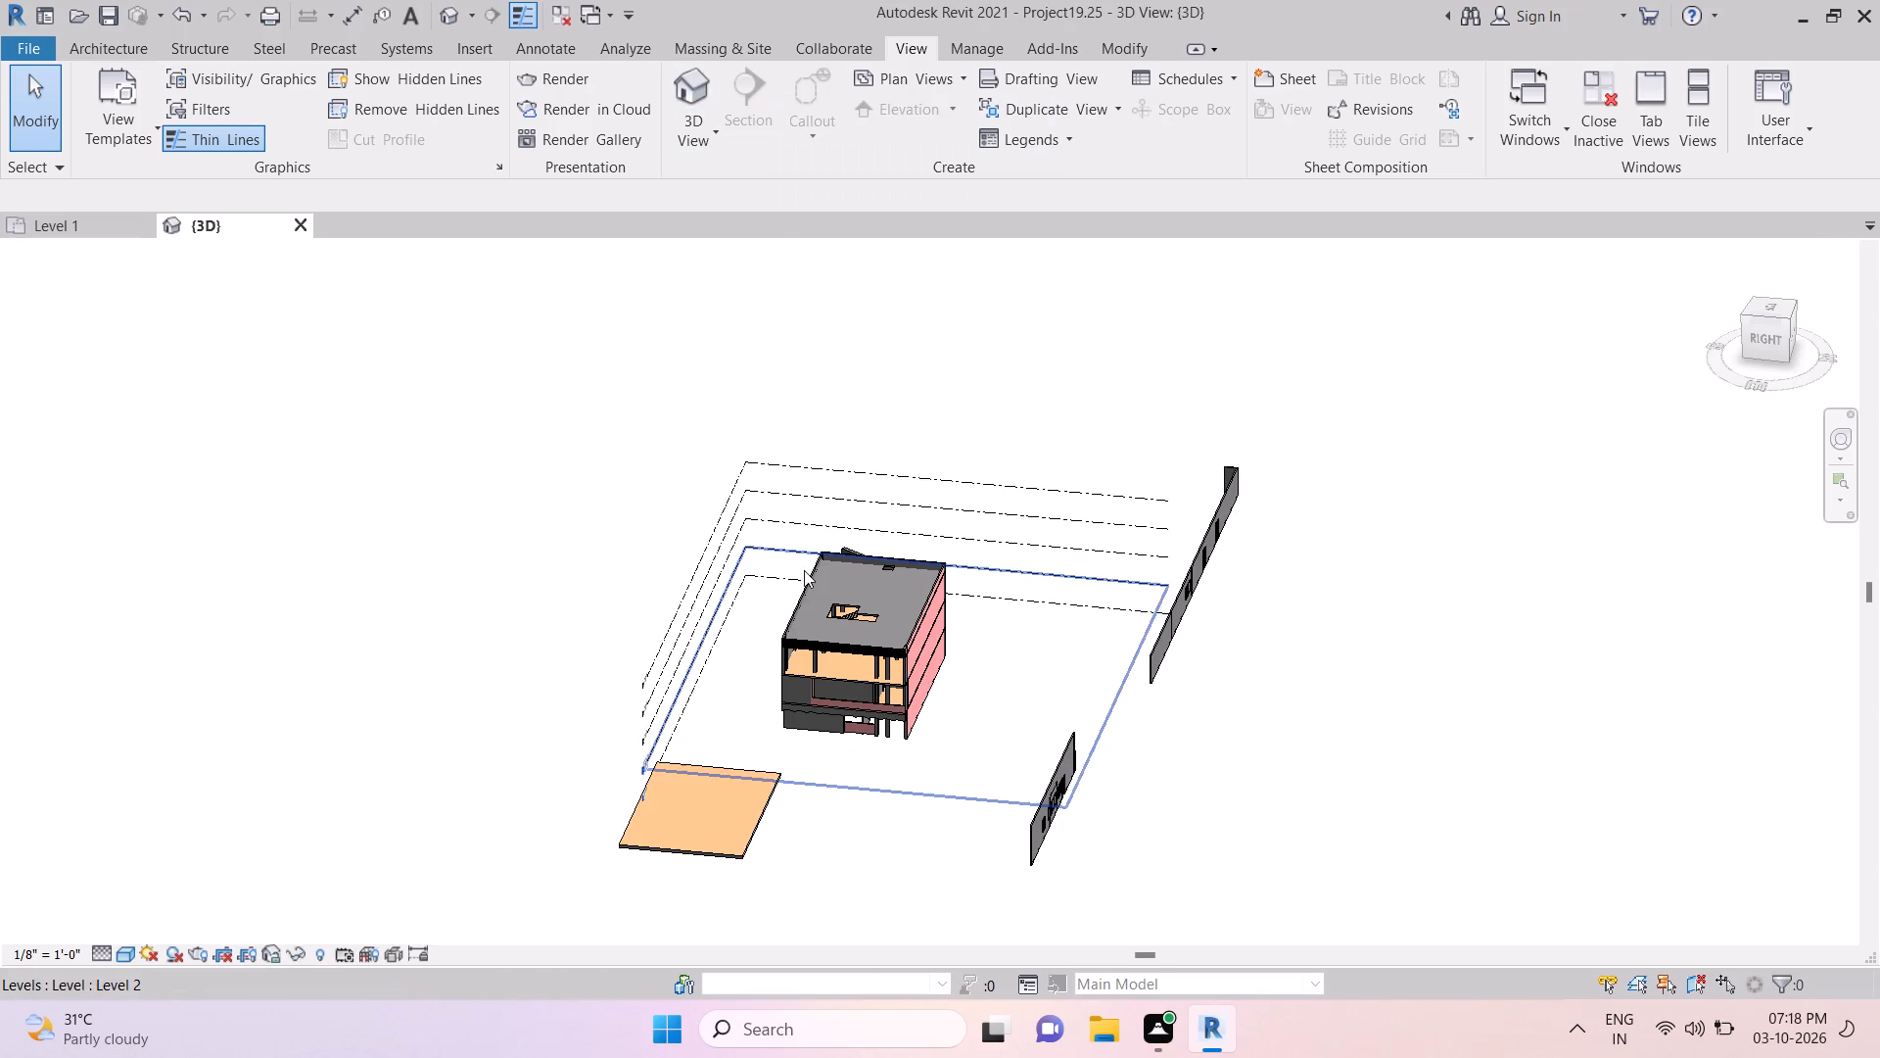
Examine the building's roof, its stair opening and the surrounding elements in 3D.
scroll(851, 617, "up", 1)
scroll(851, 618, "down", 1)
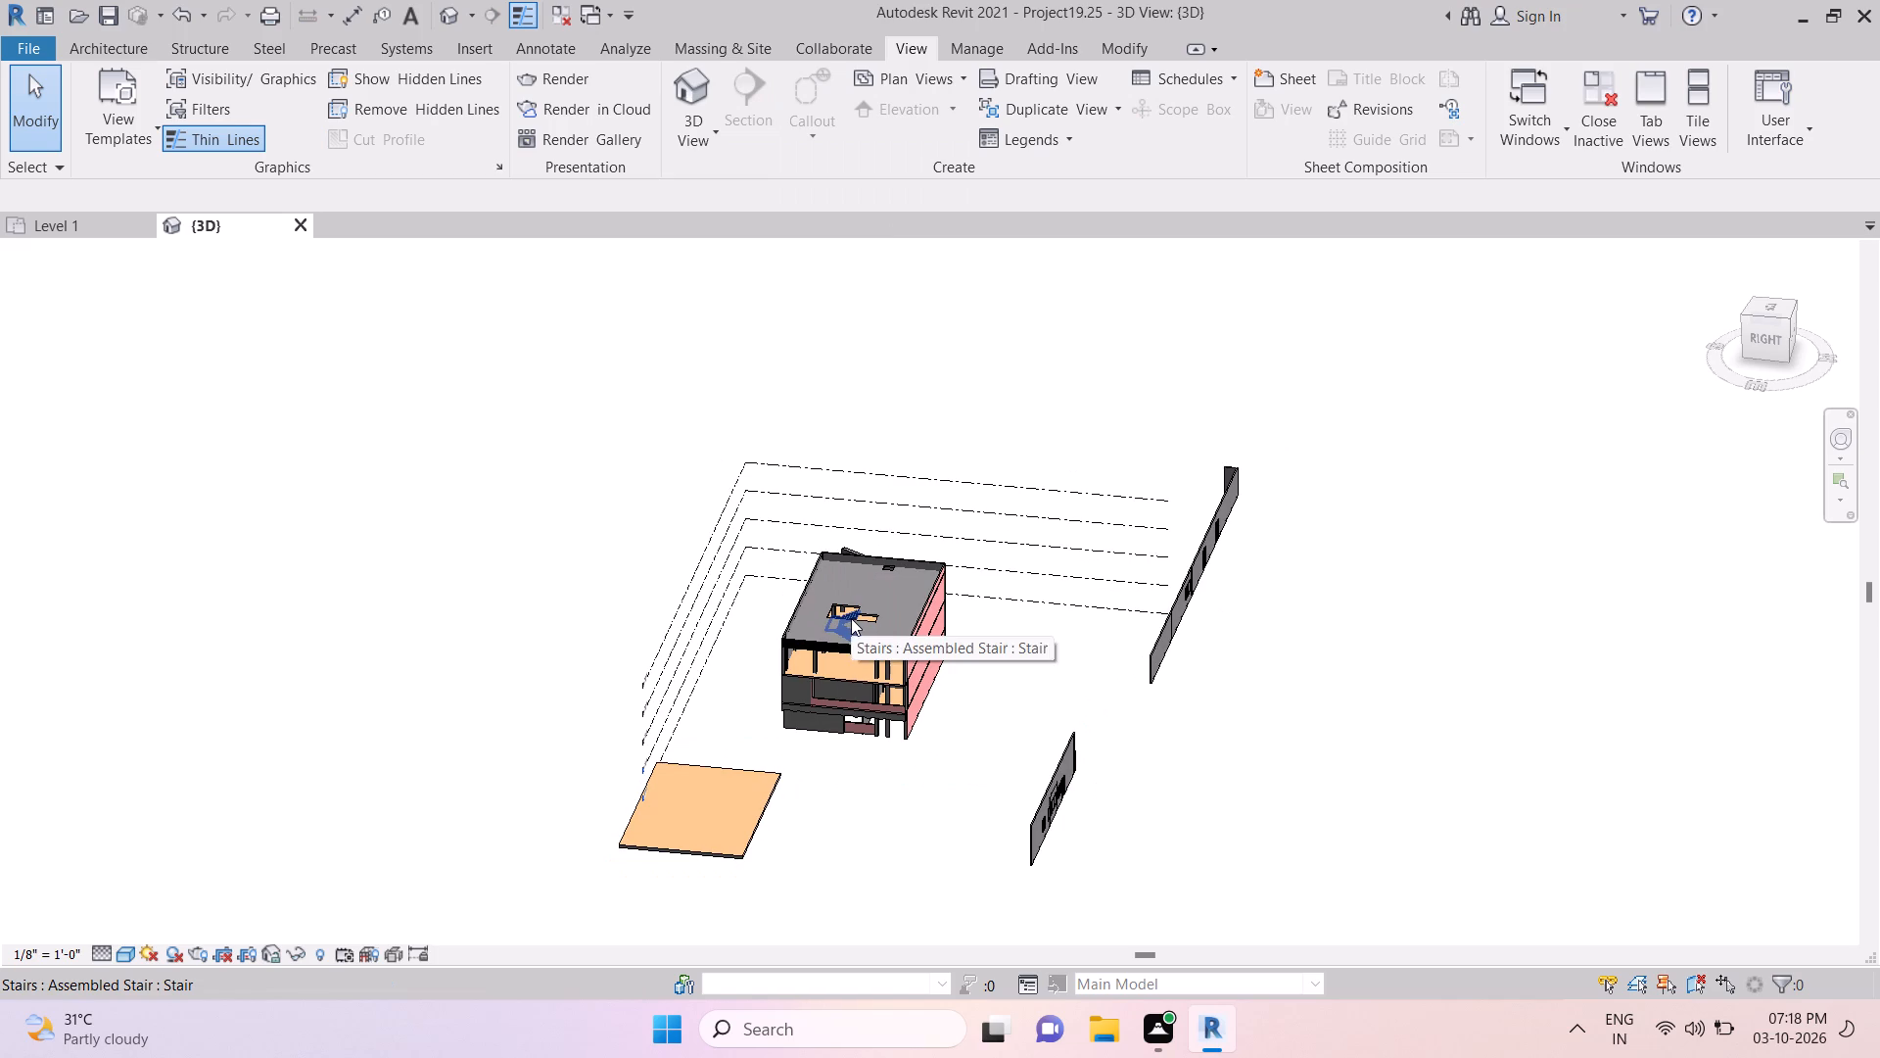
scroll(859, 613, "down", 1)
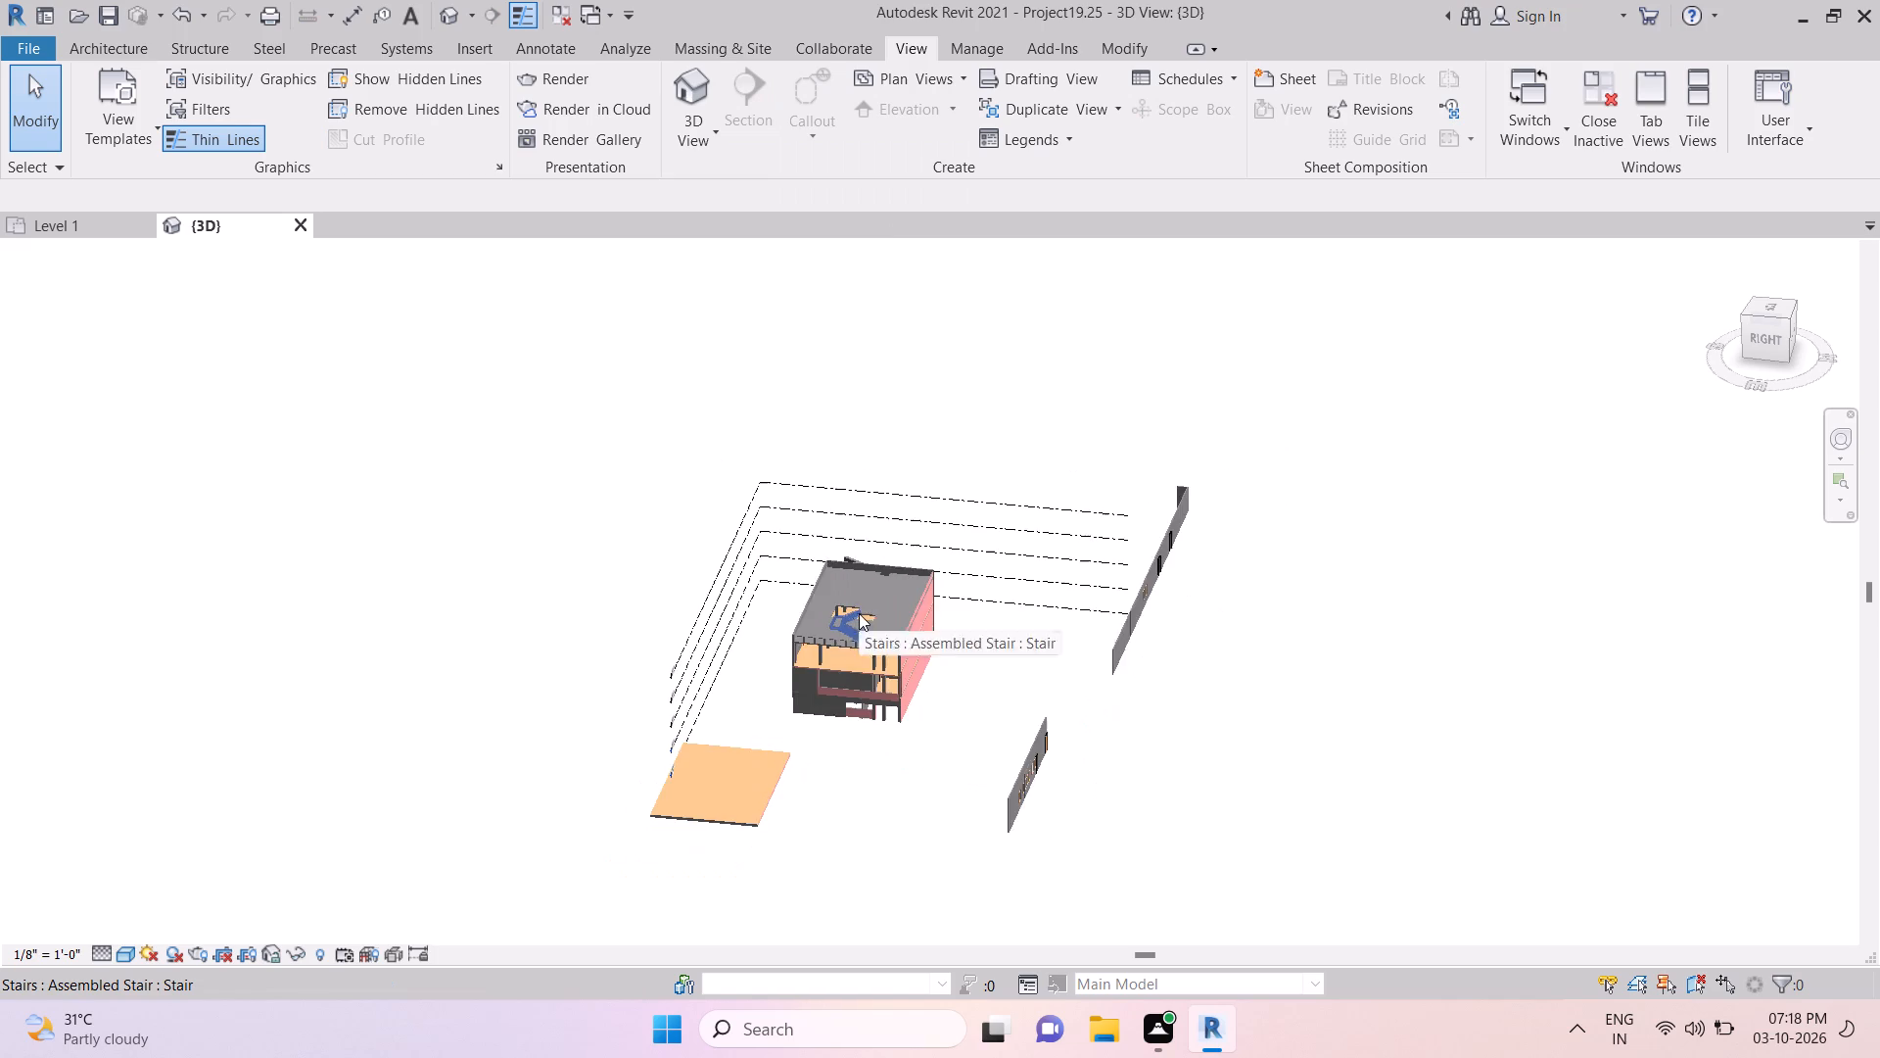
scroll(859, 613, "down", 1)
scroll(859, 613, "up", 6)
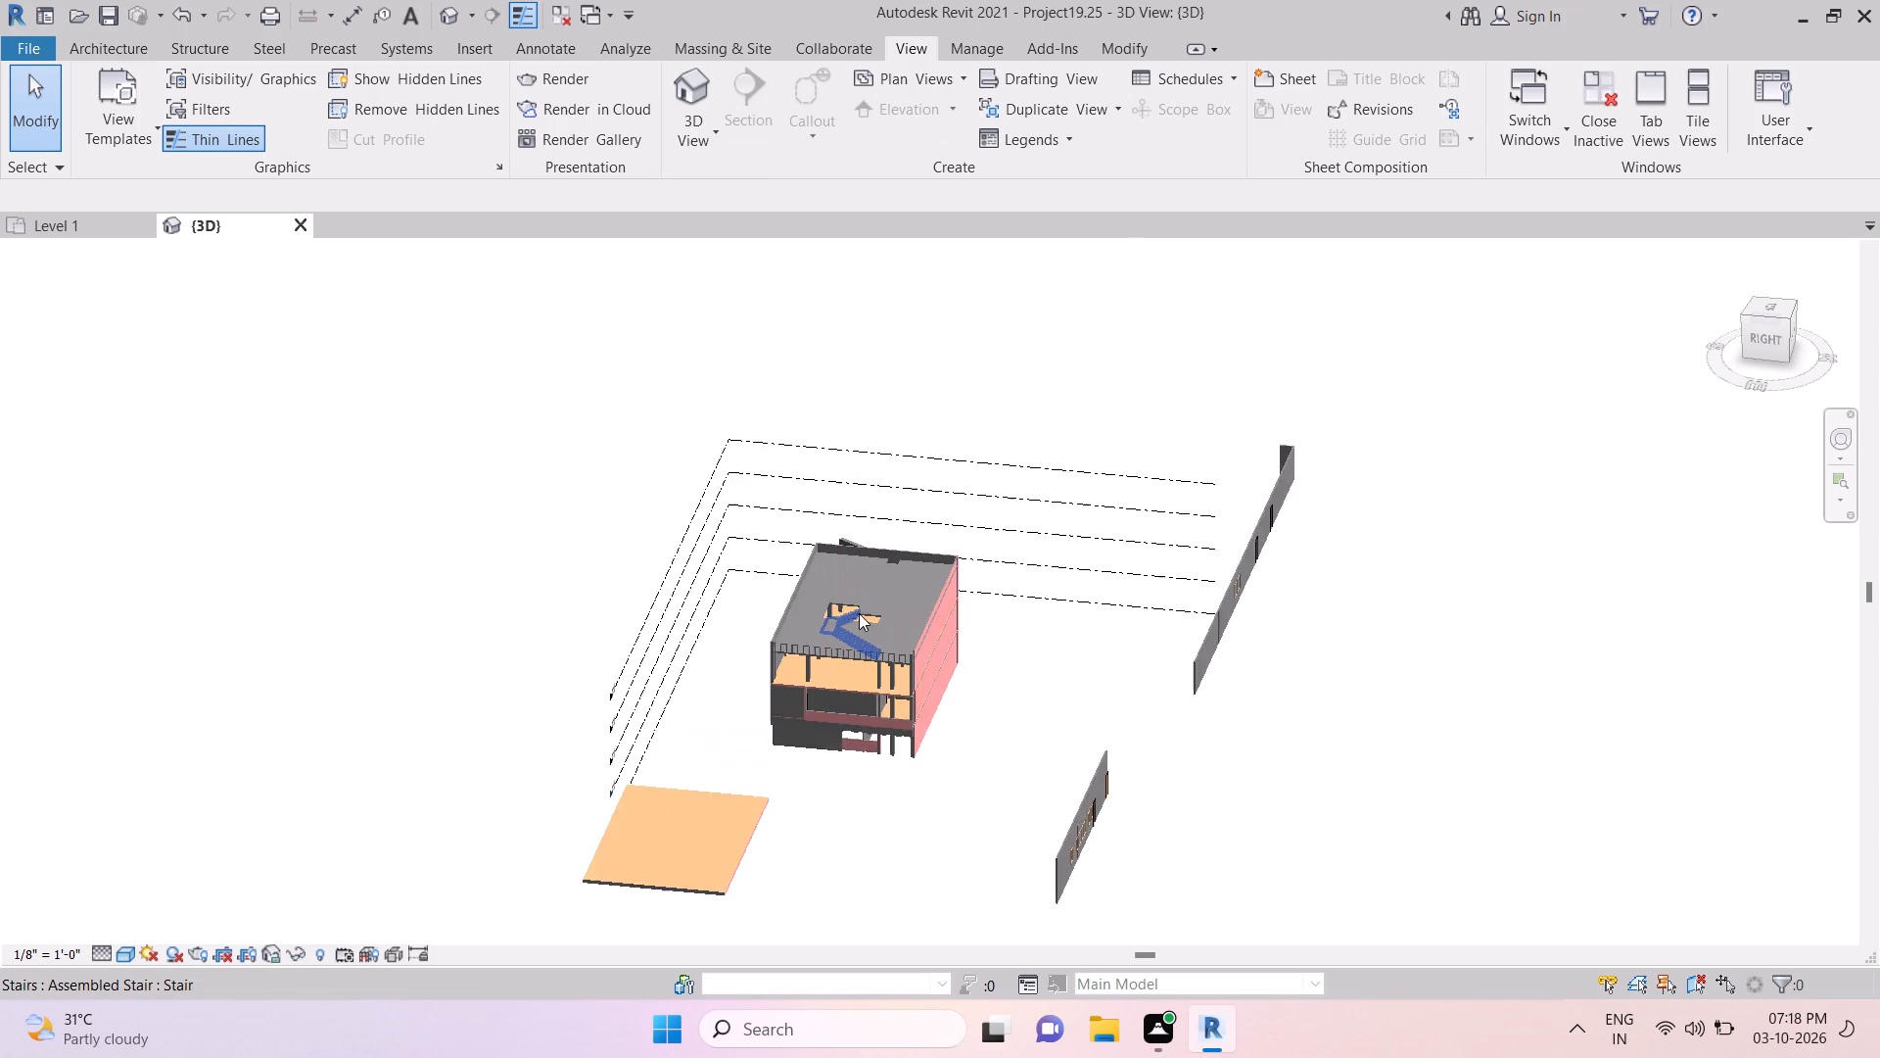
scroll(859, 613, "up", 6)
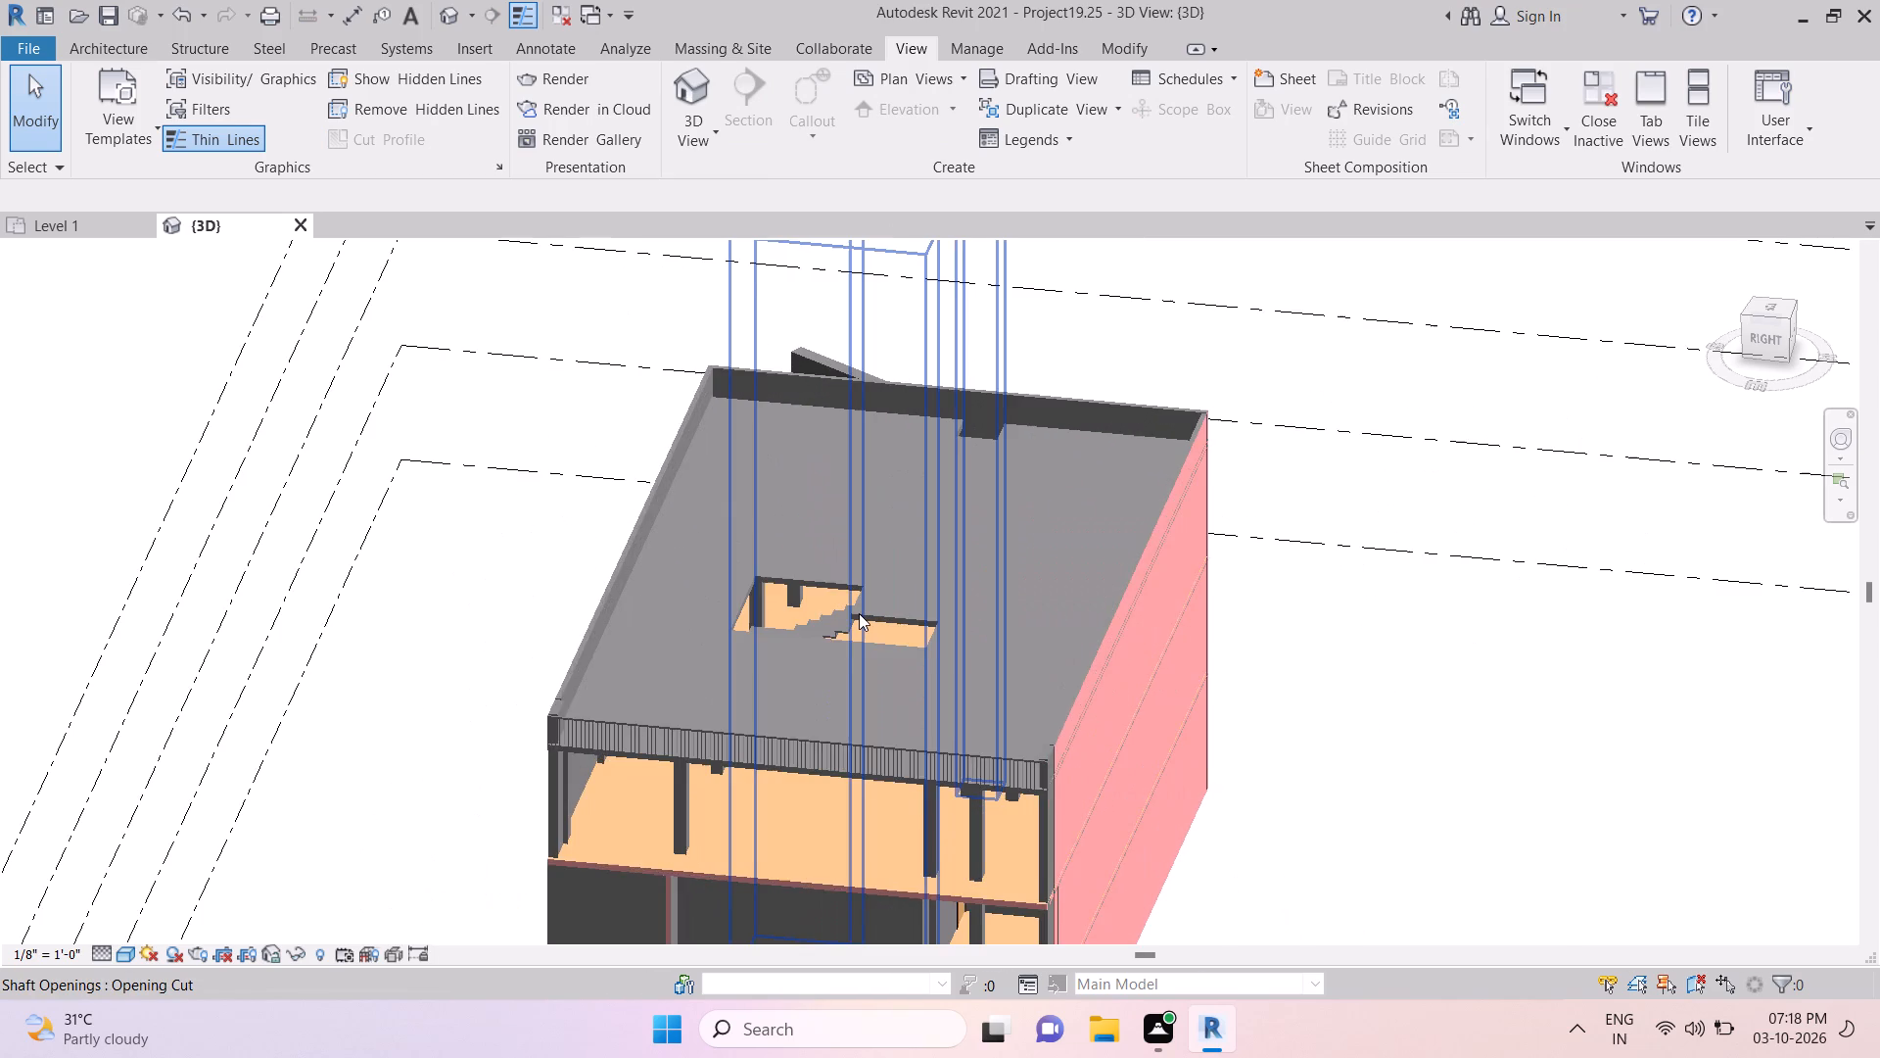
scroll(865, 599, "up", 2)
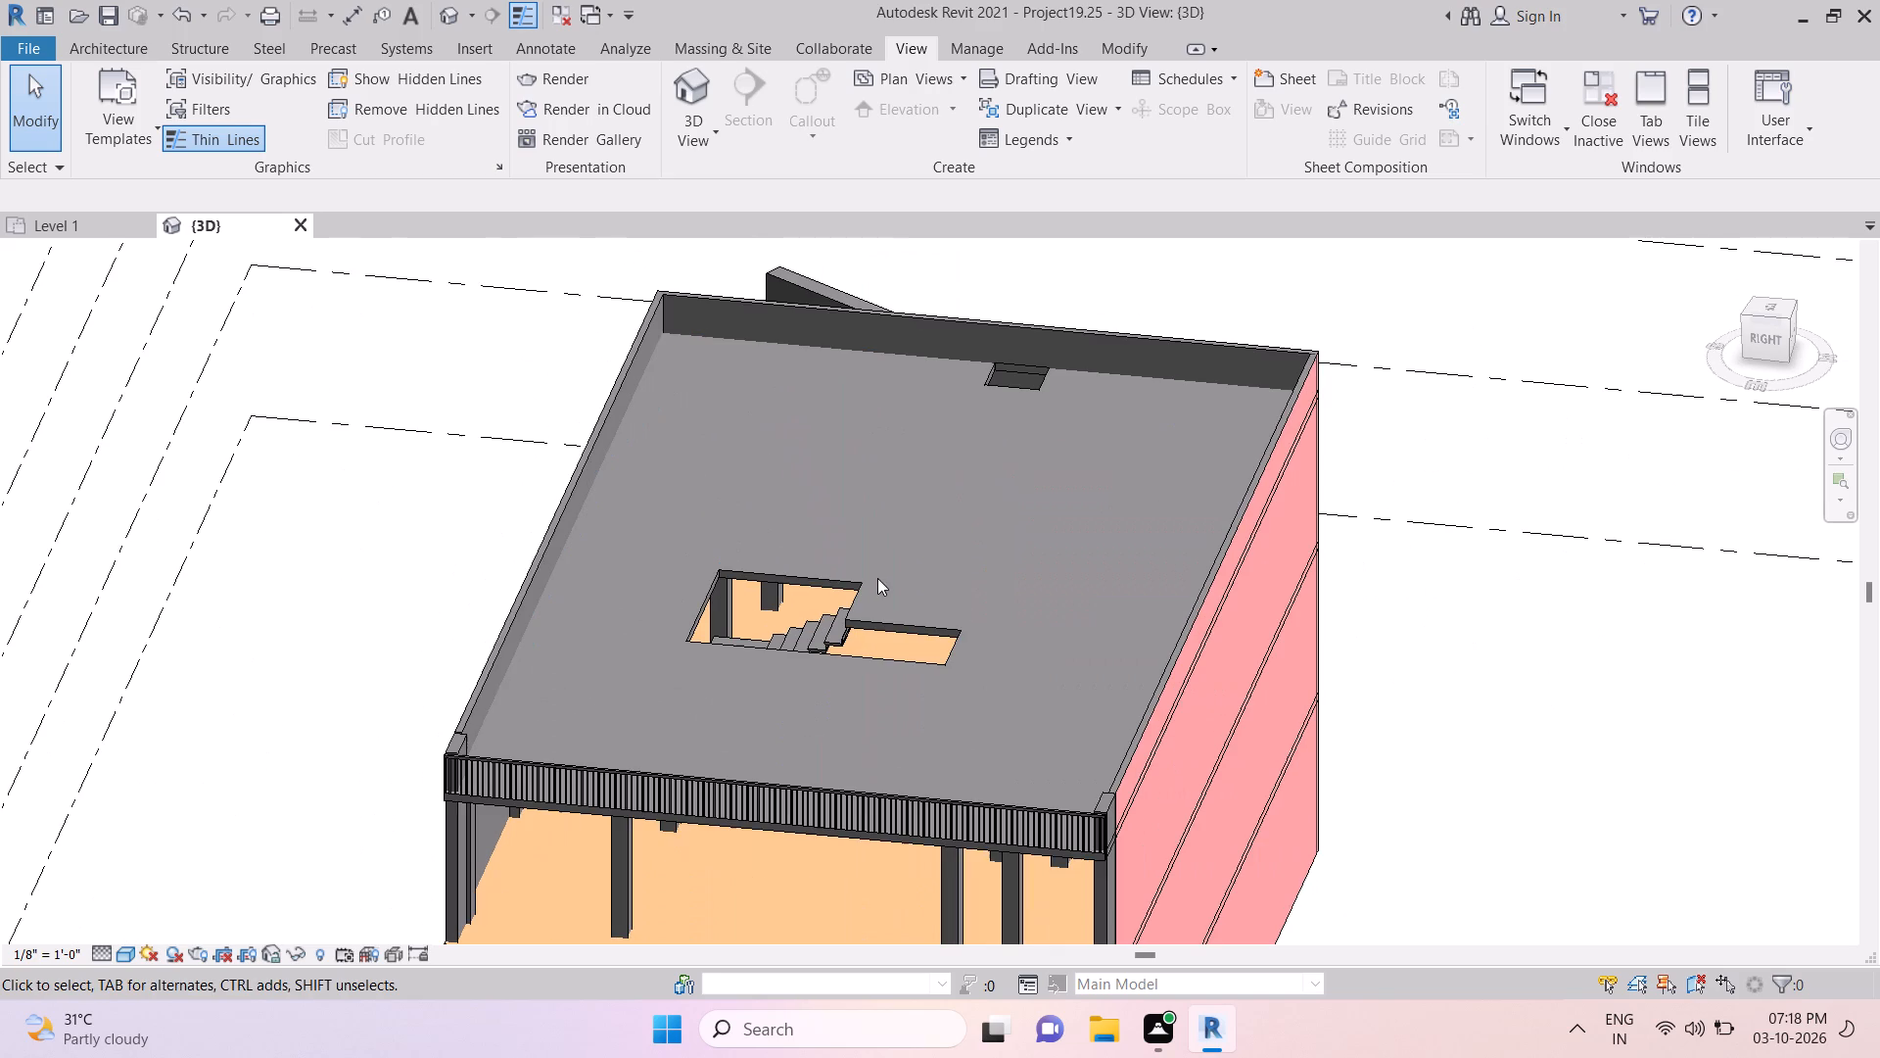
scroll(877, 578, "up", 1)
scroll(877, 578, "down", 1)
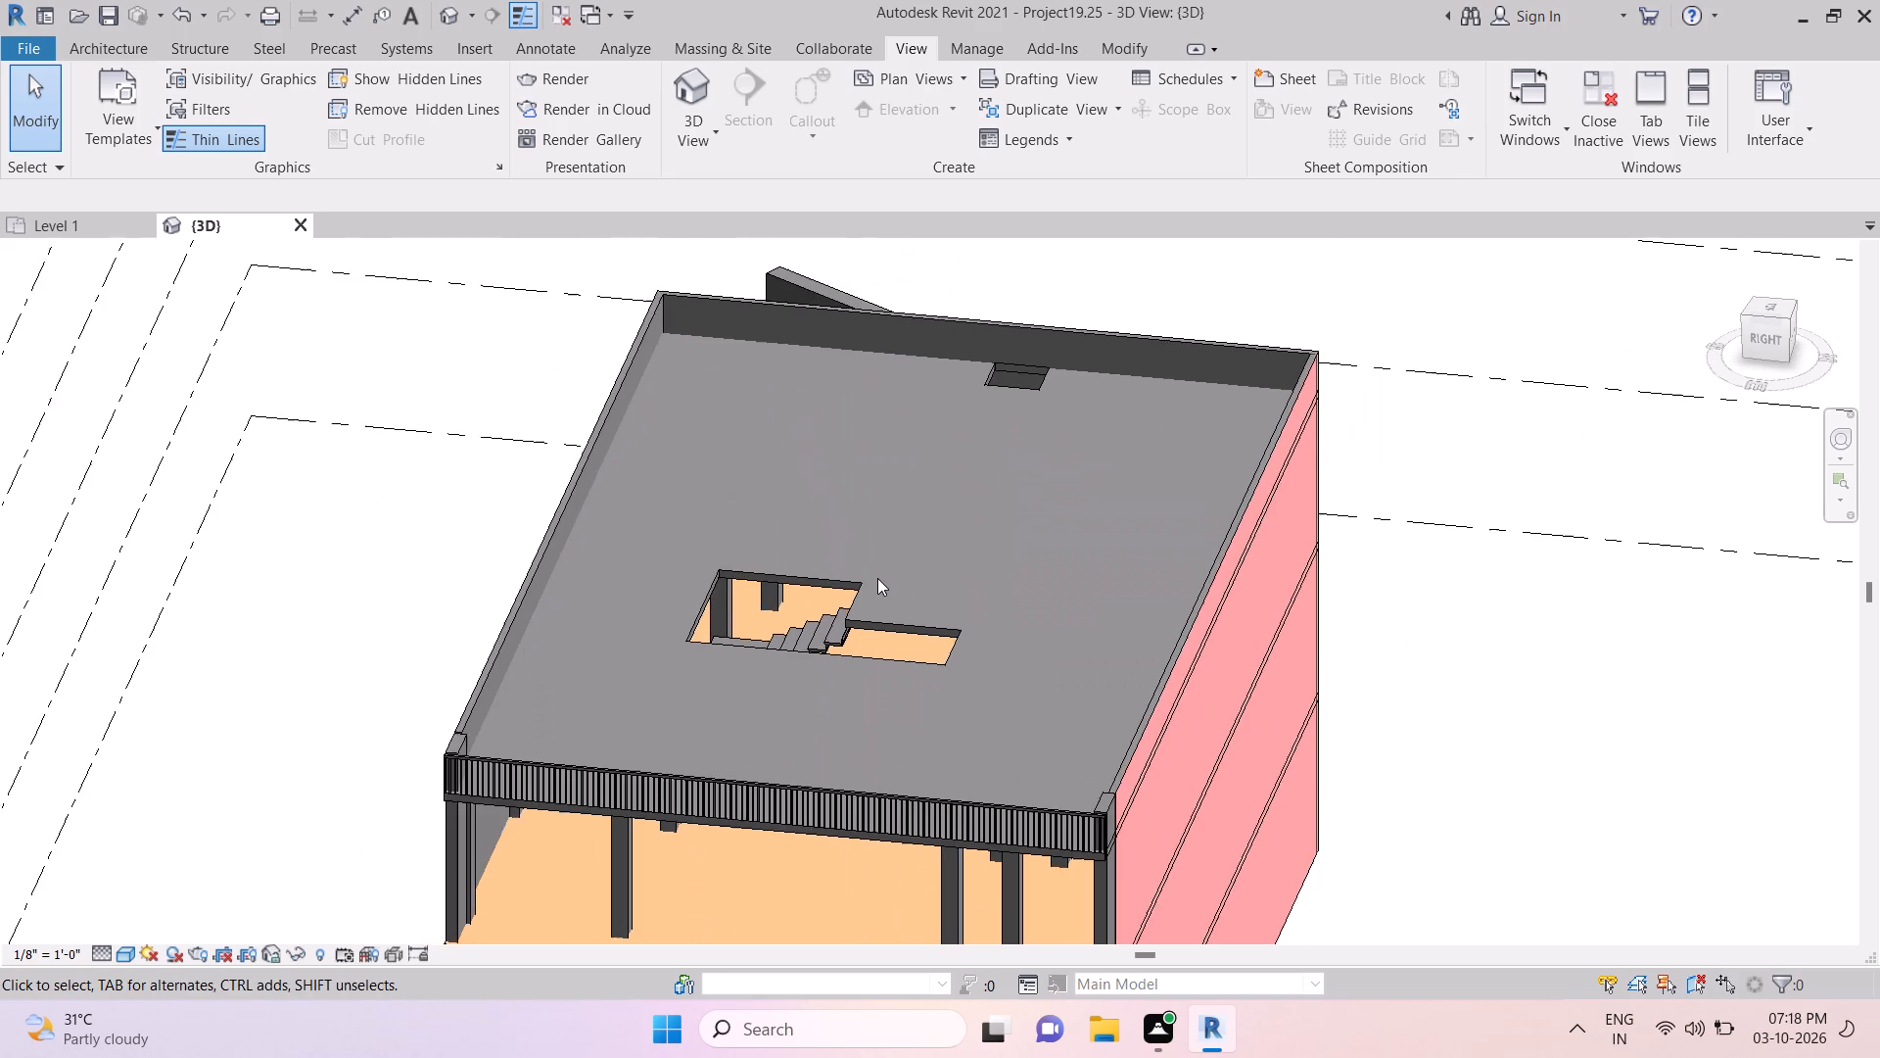
scroll(877, 578, "down", 6)
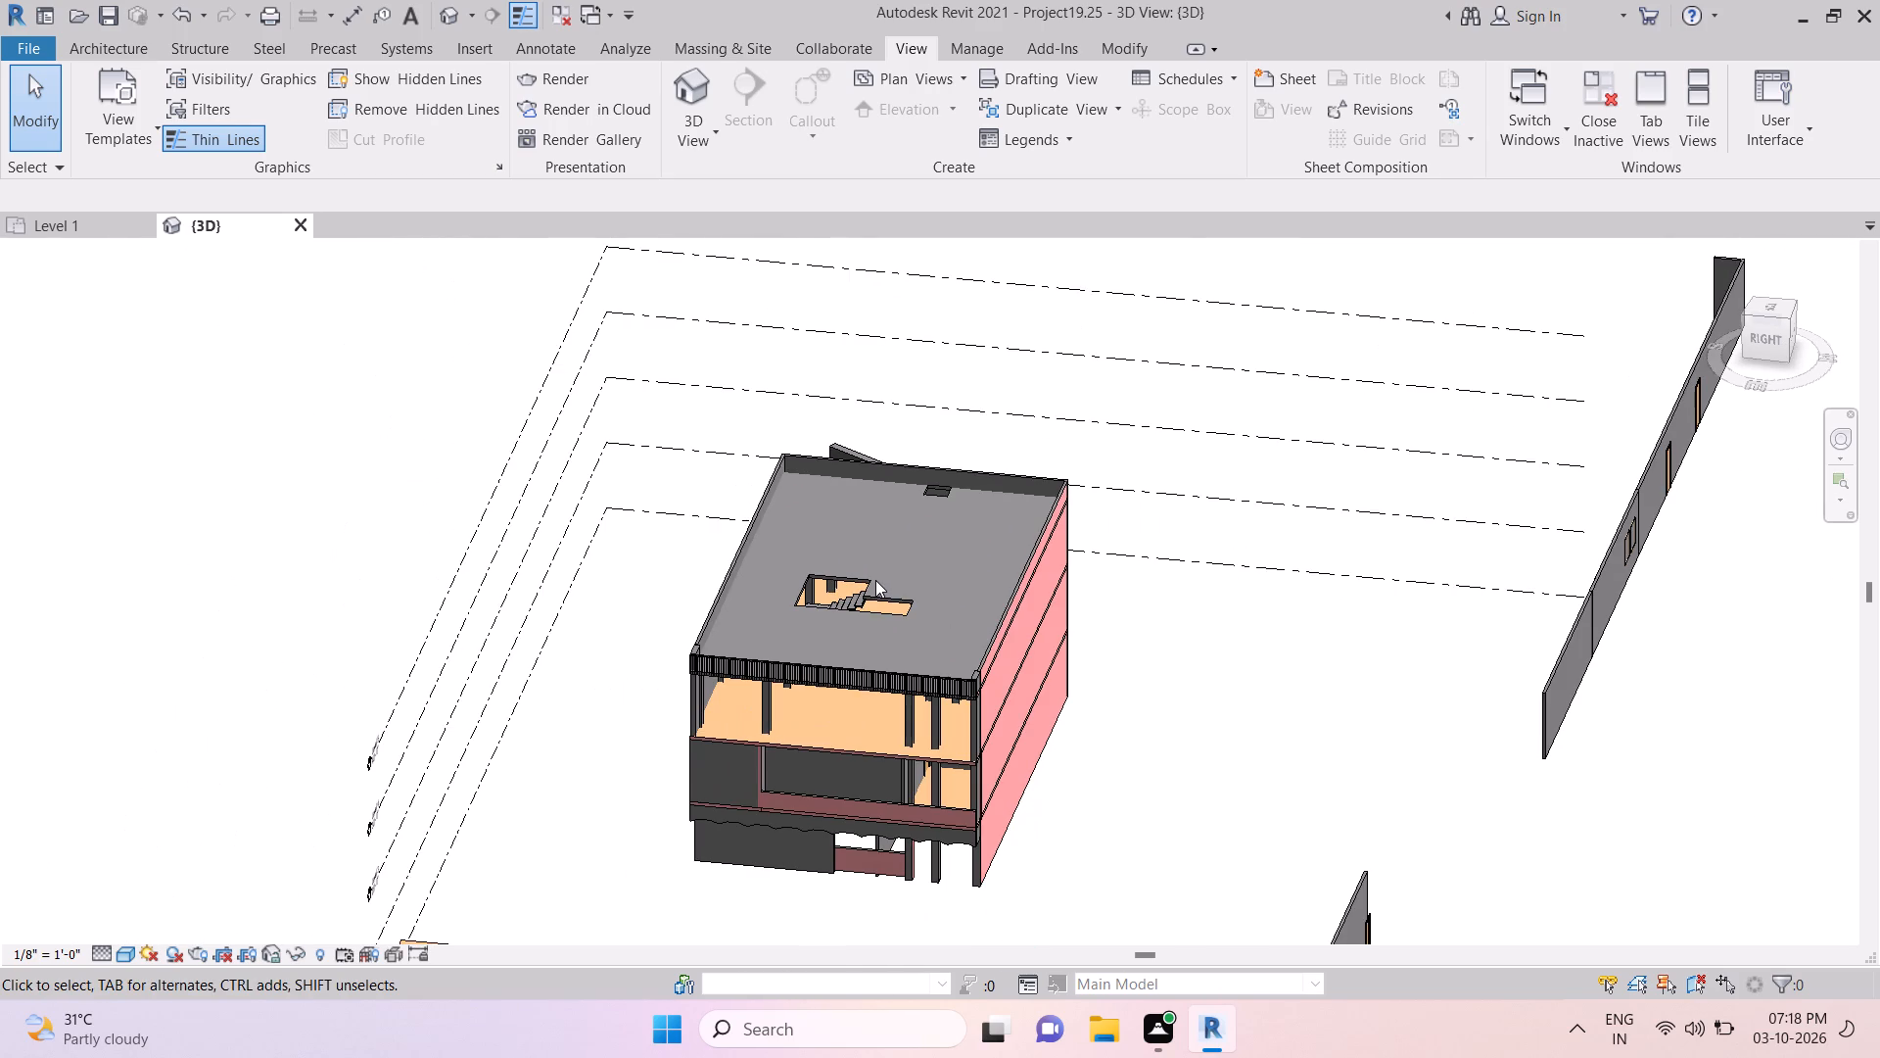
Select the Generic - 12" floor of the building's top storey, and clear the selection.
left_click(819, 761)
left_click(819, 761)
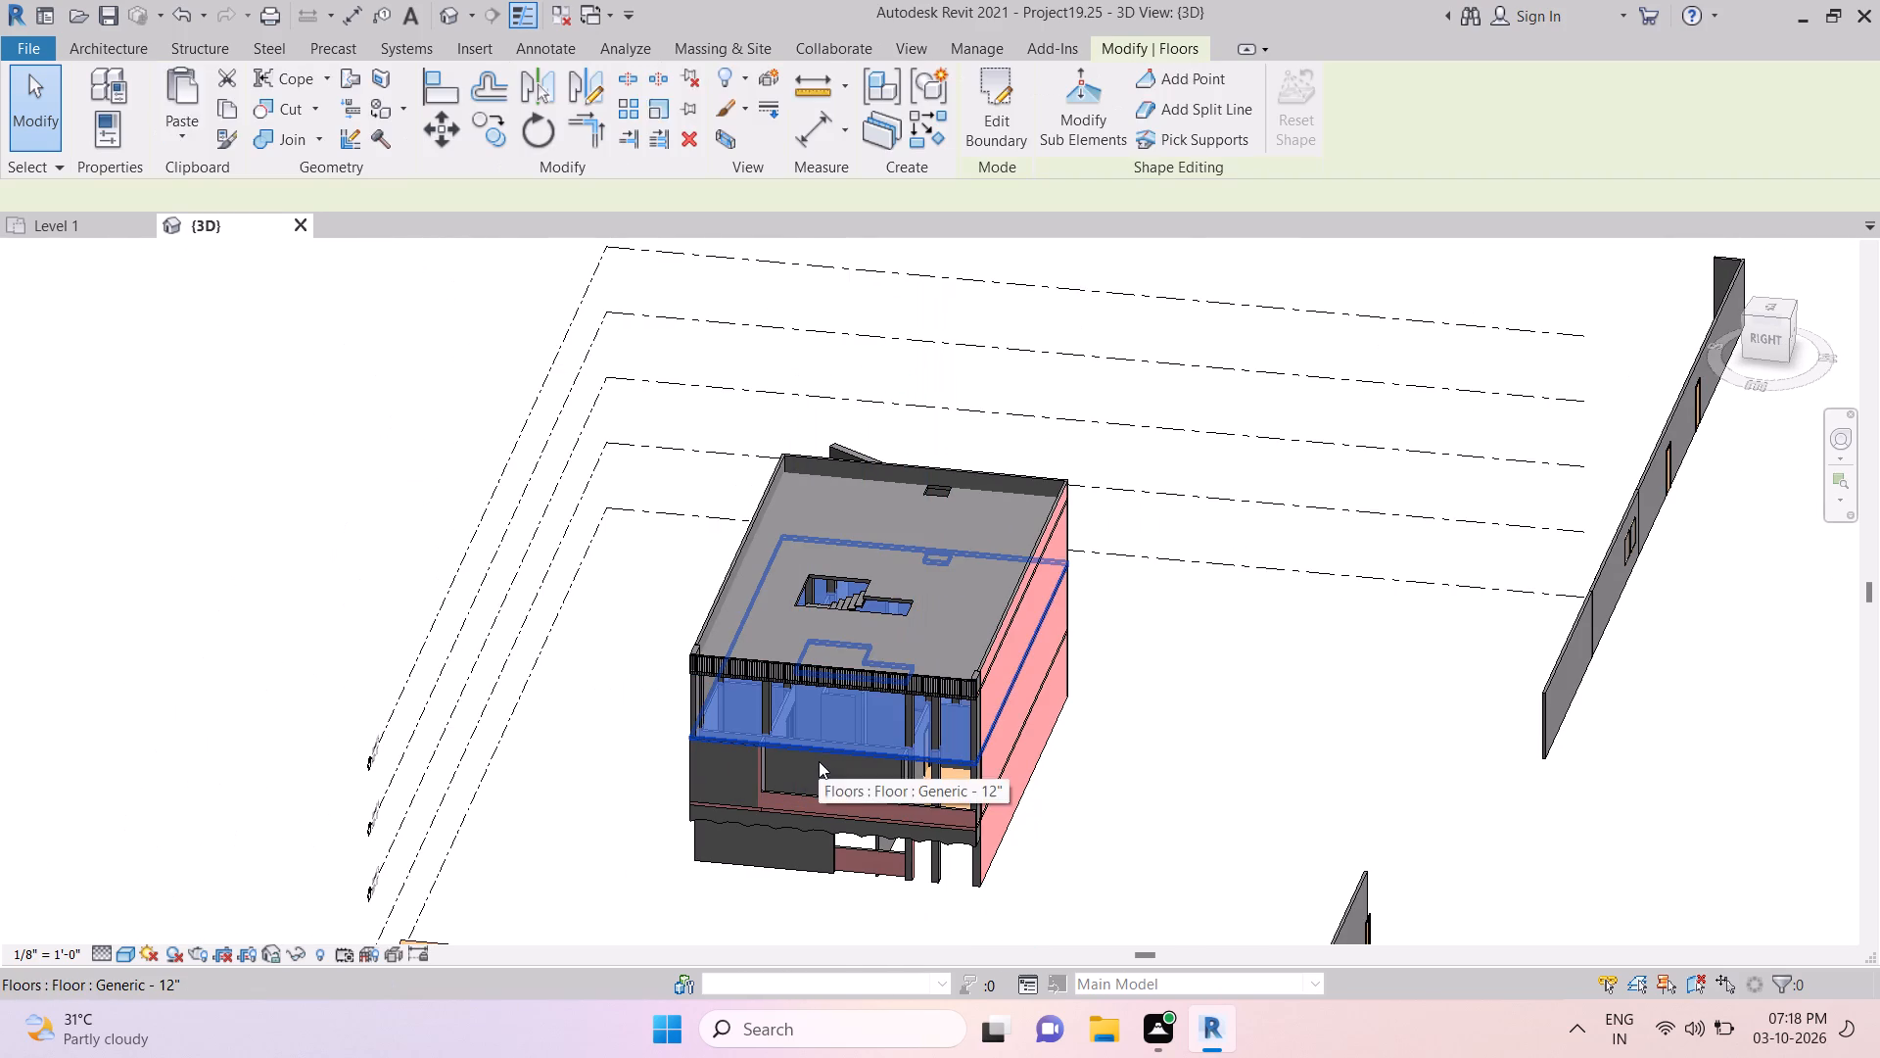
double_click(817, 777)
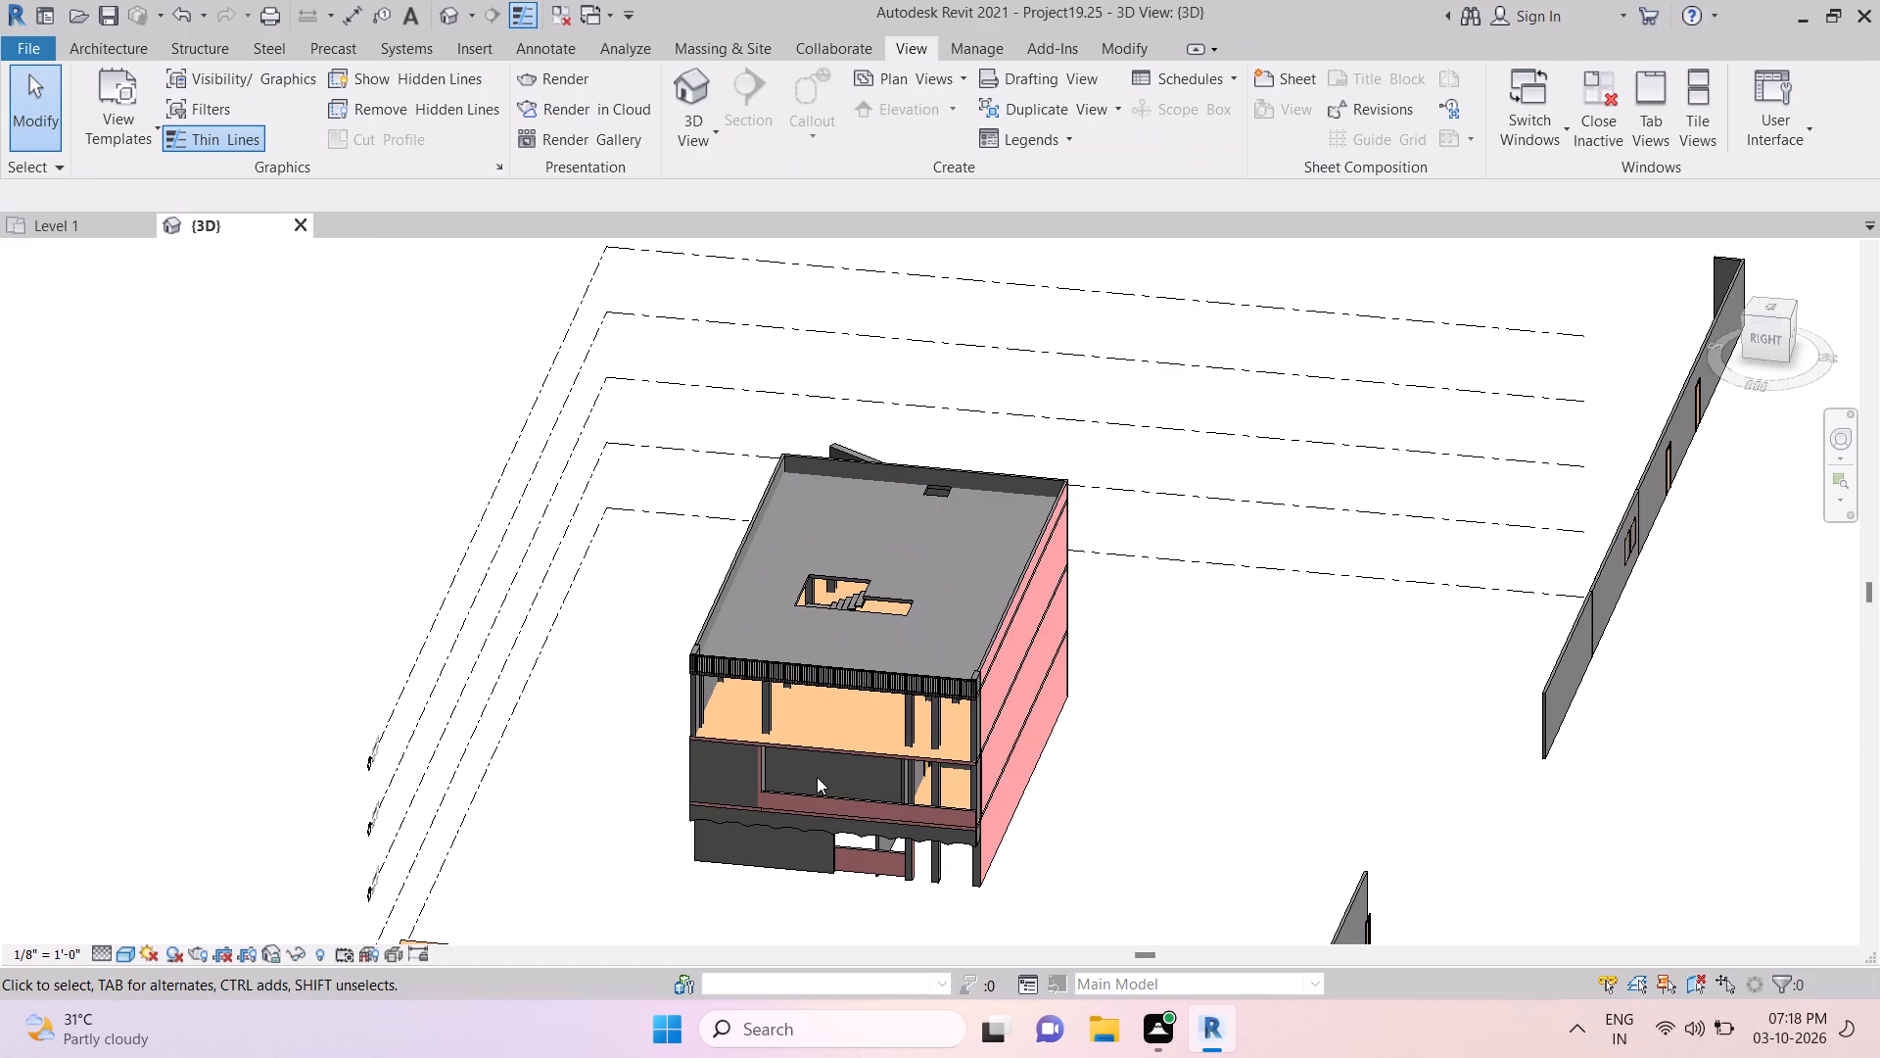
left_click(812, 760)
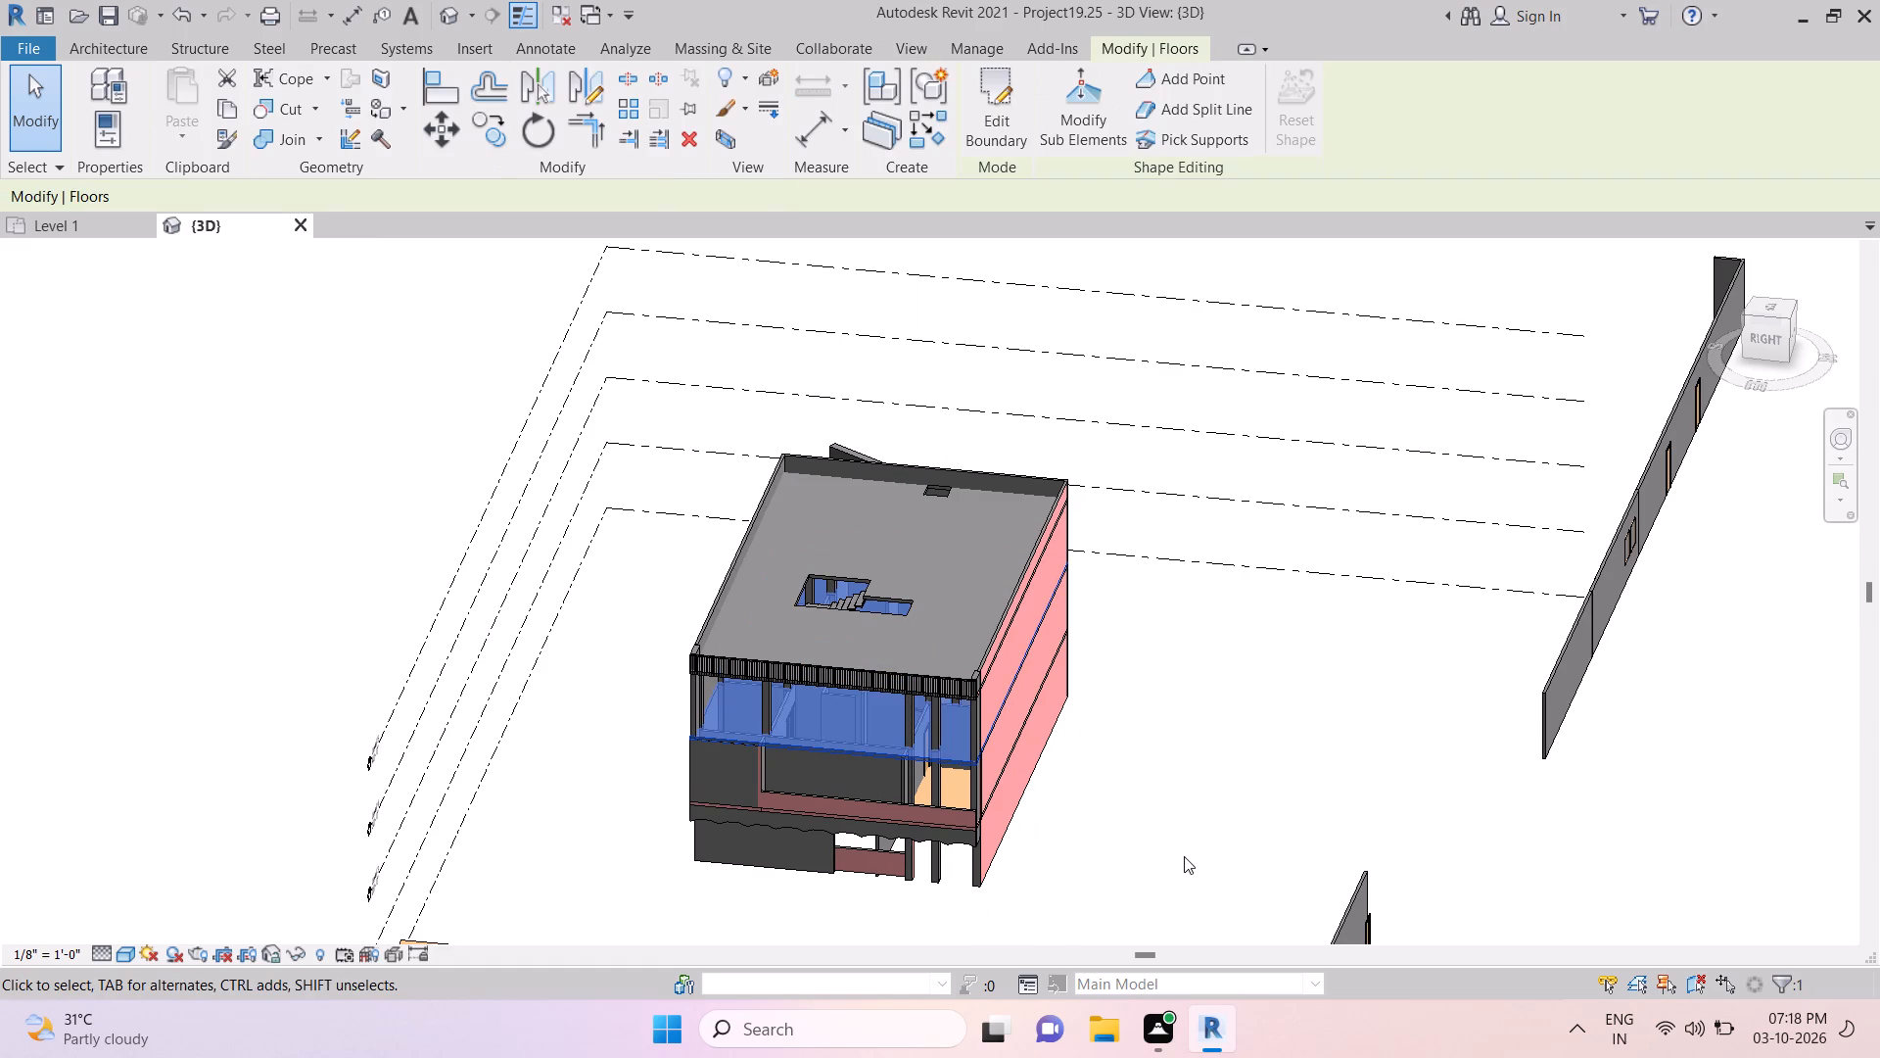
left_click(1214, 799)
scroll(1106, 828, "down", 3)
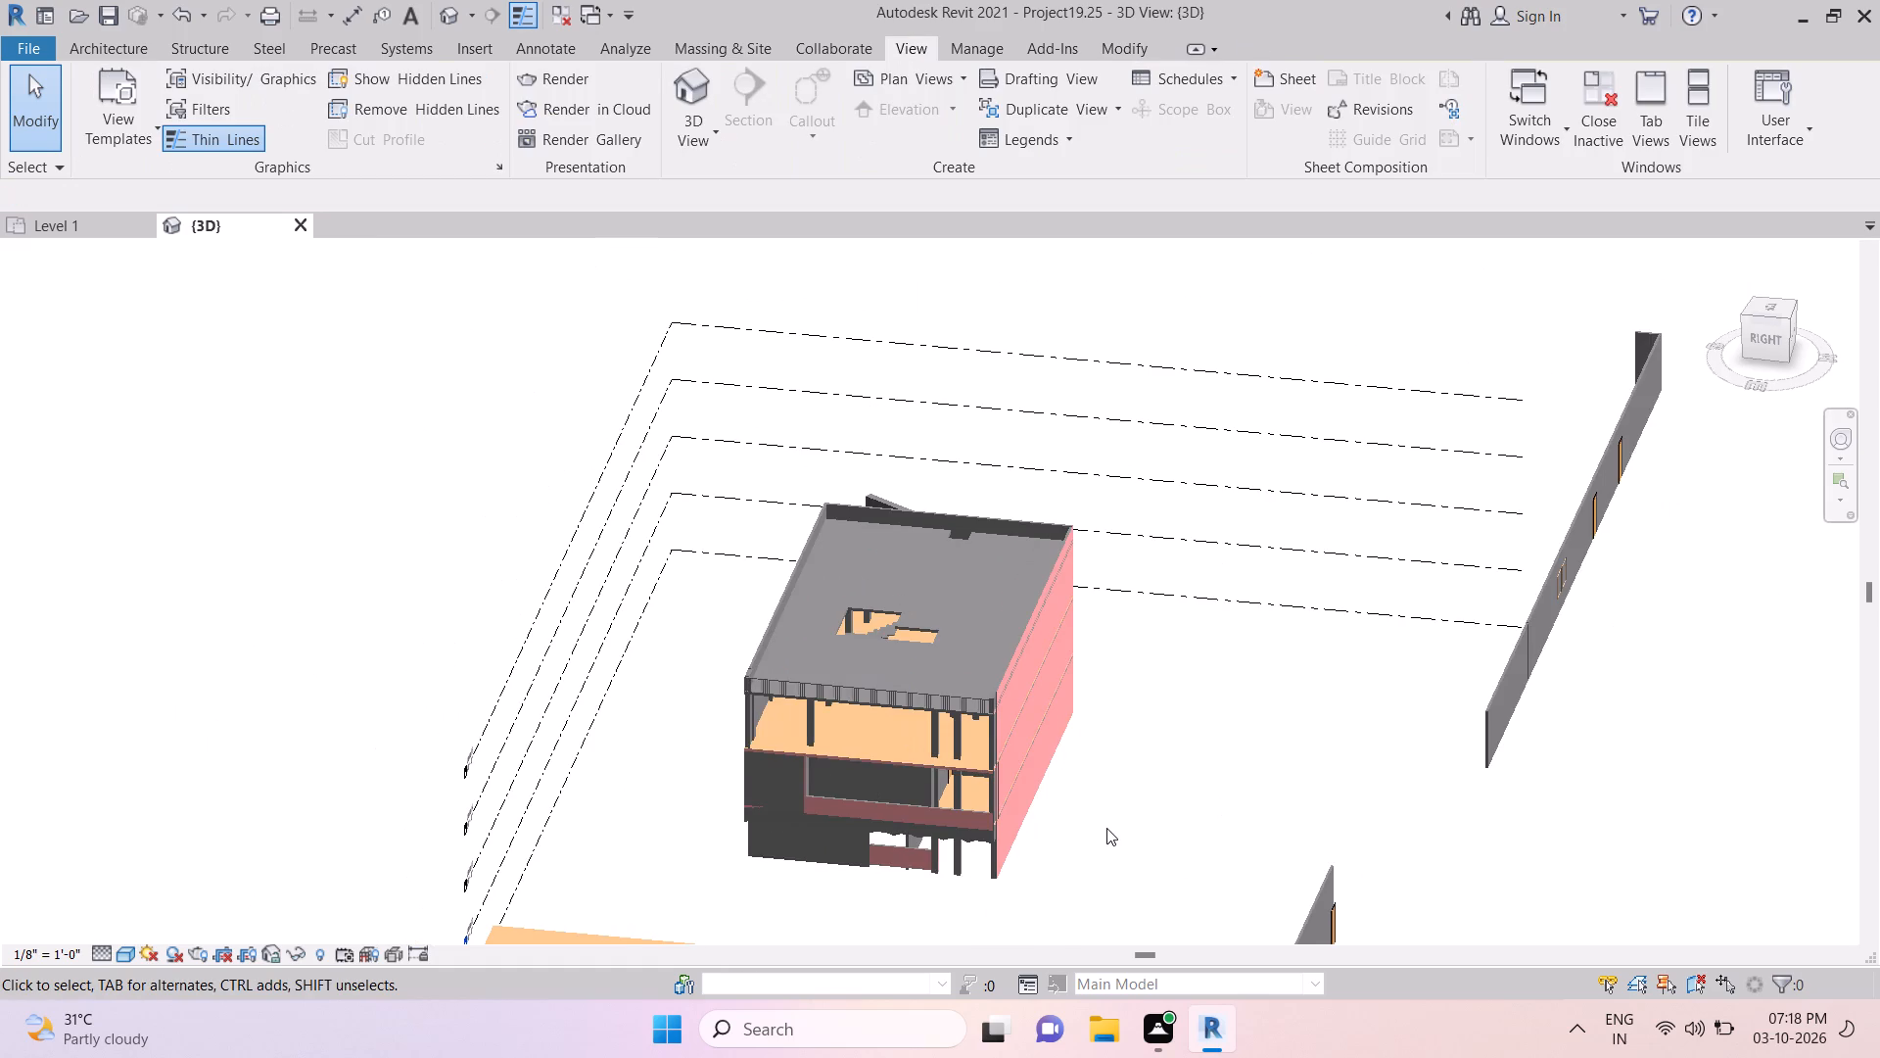
Open the profile of the low Generic - 5" wall on the building's open front for editing.
left_click(752, 915)
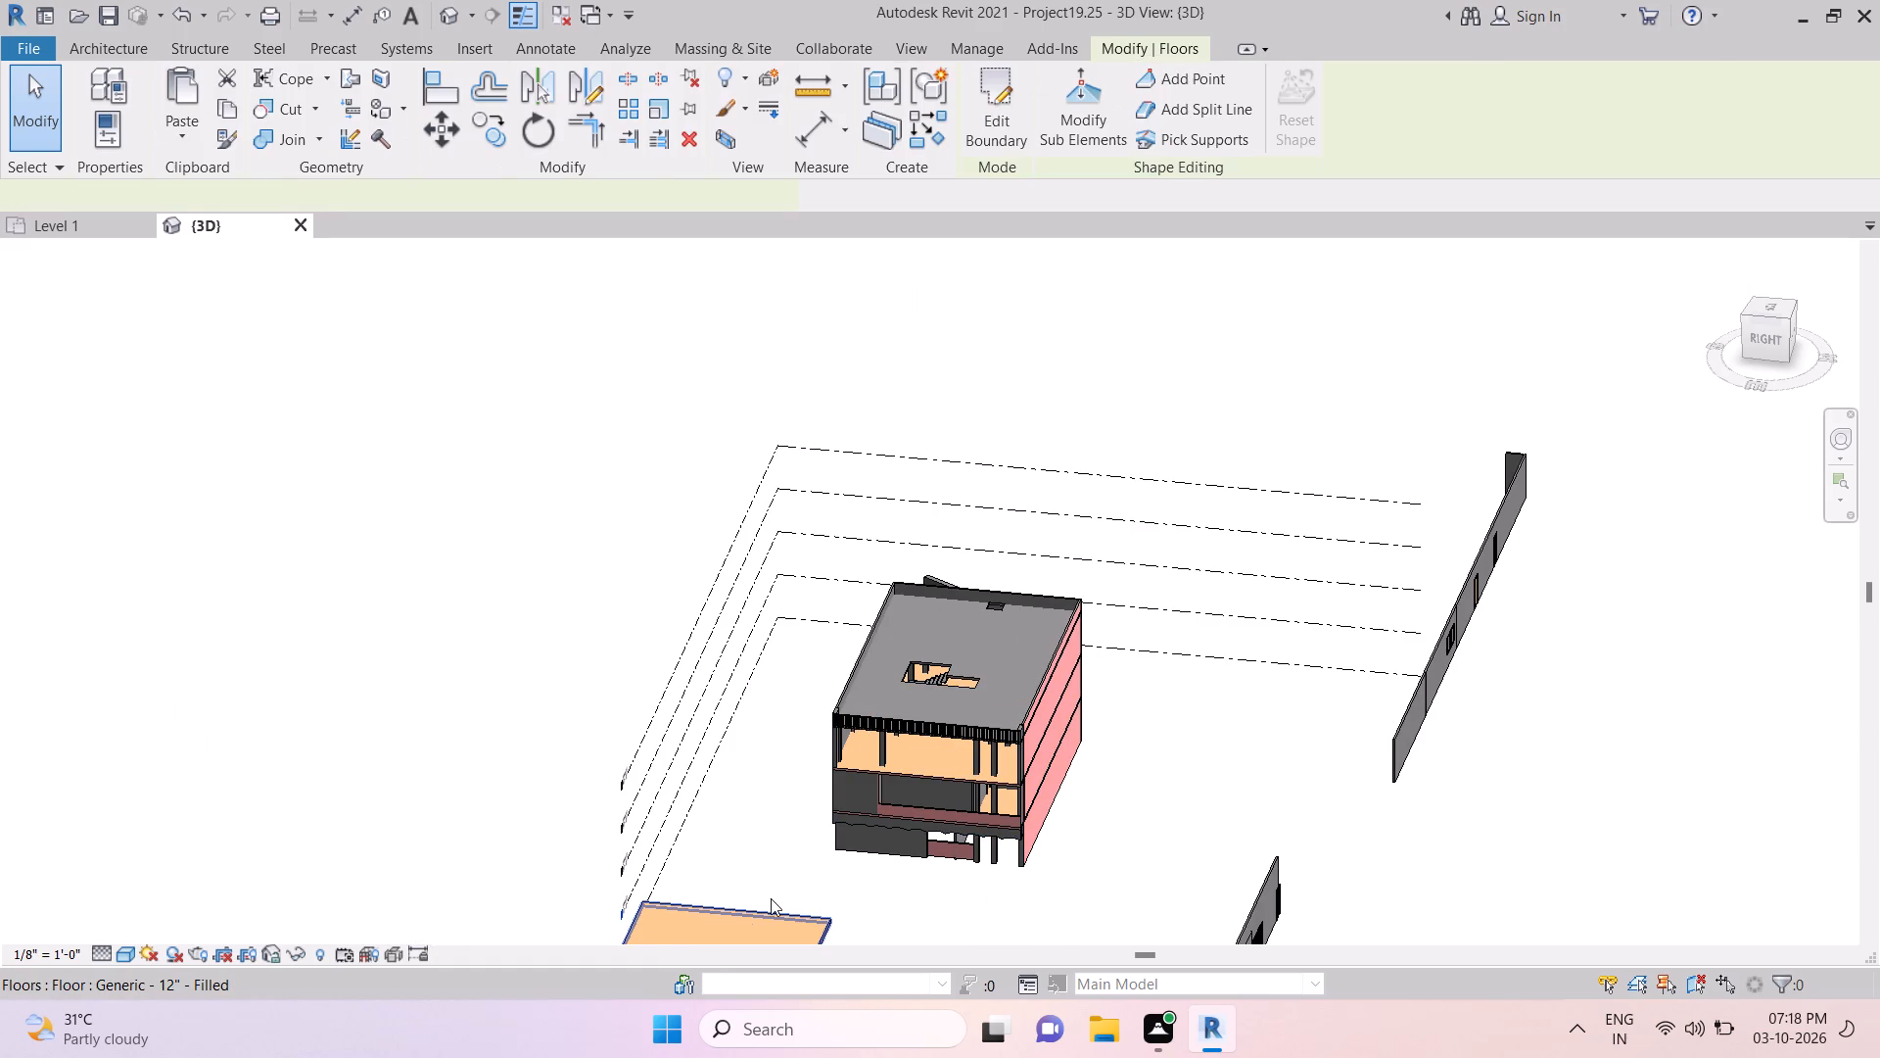
double_click(910, 795)
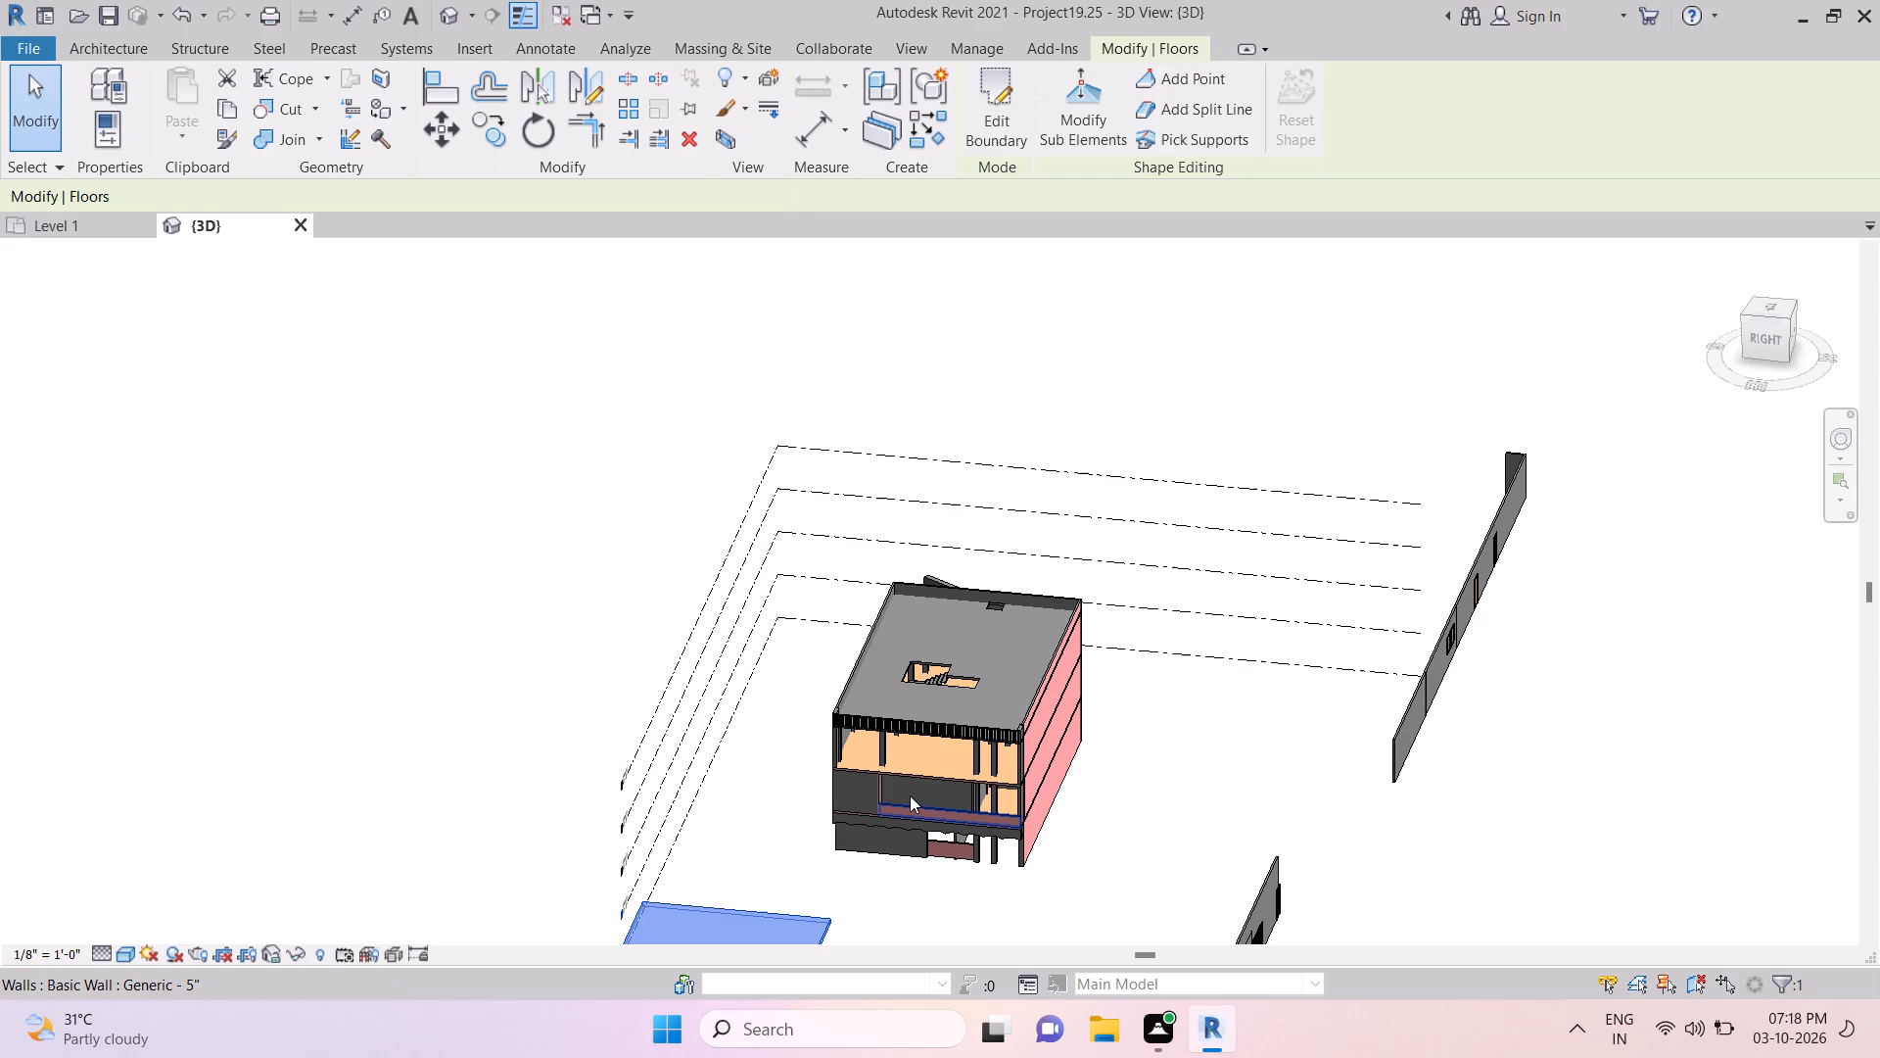
left_click(910, 795)
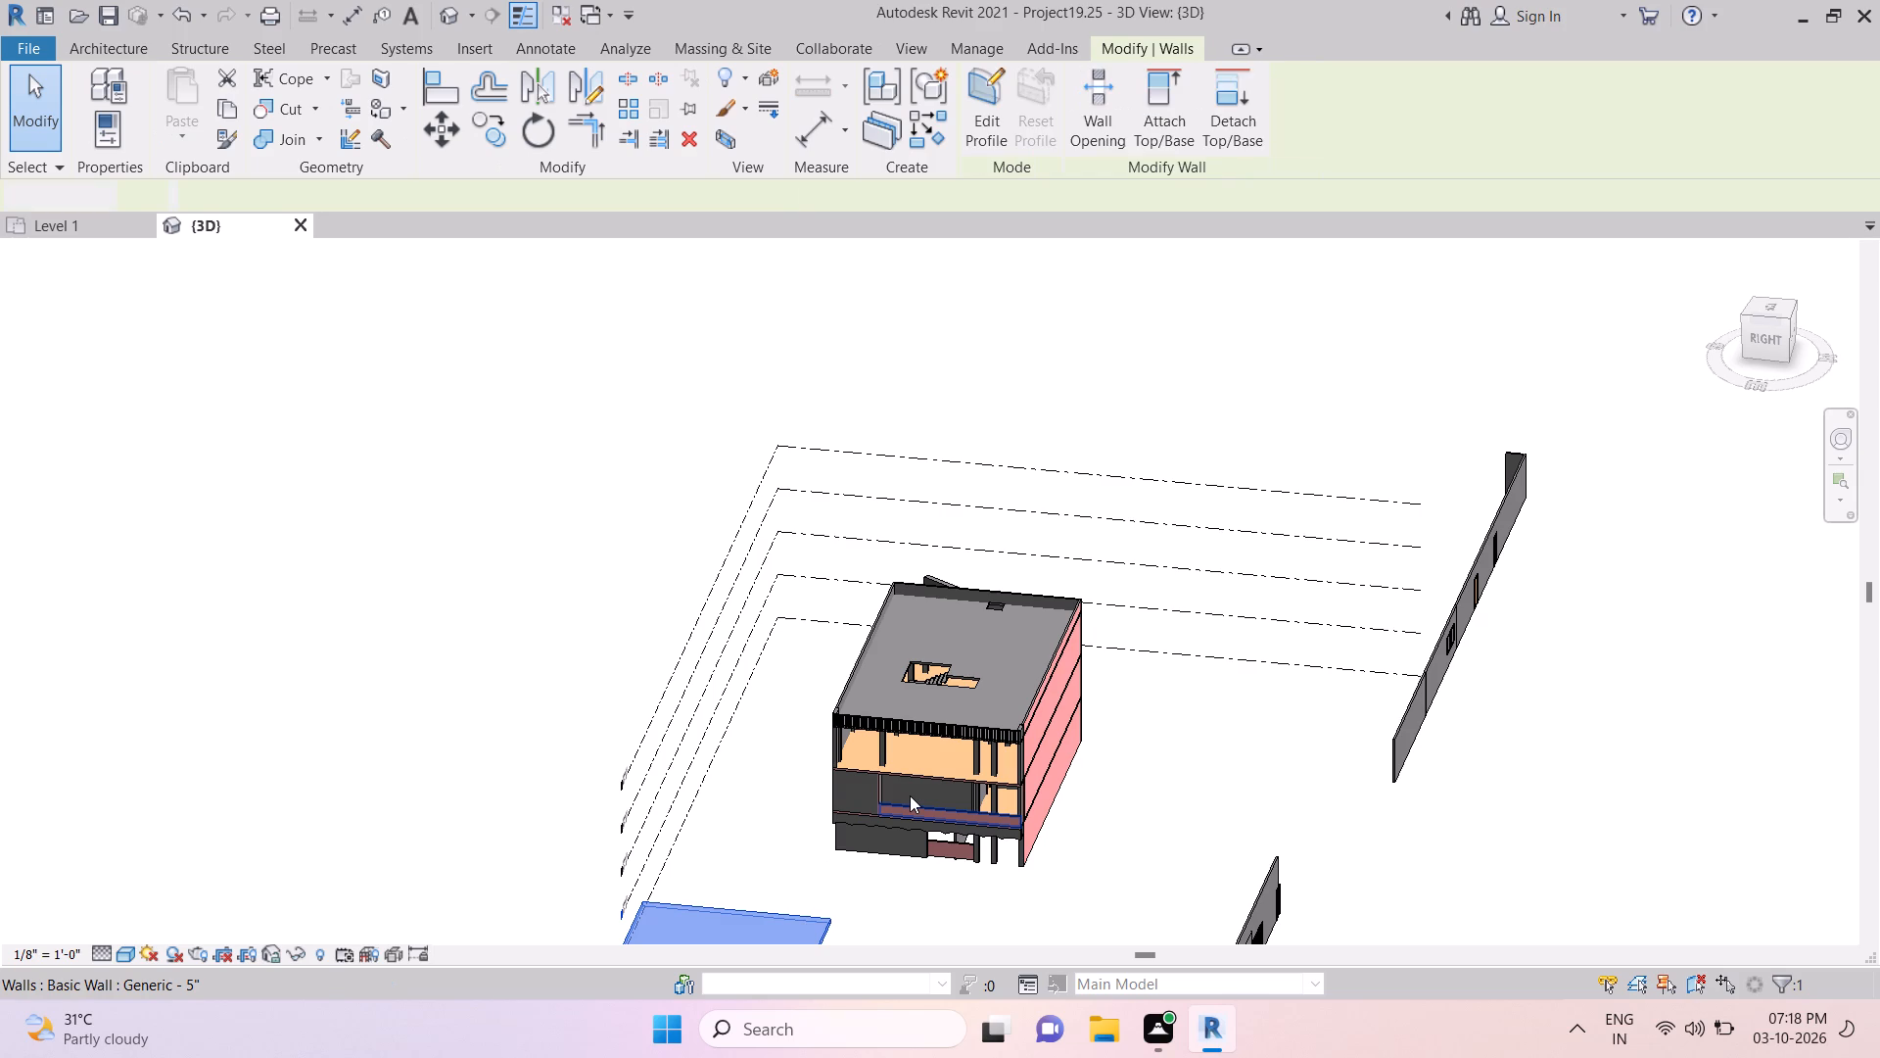
left_click(856, 780)
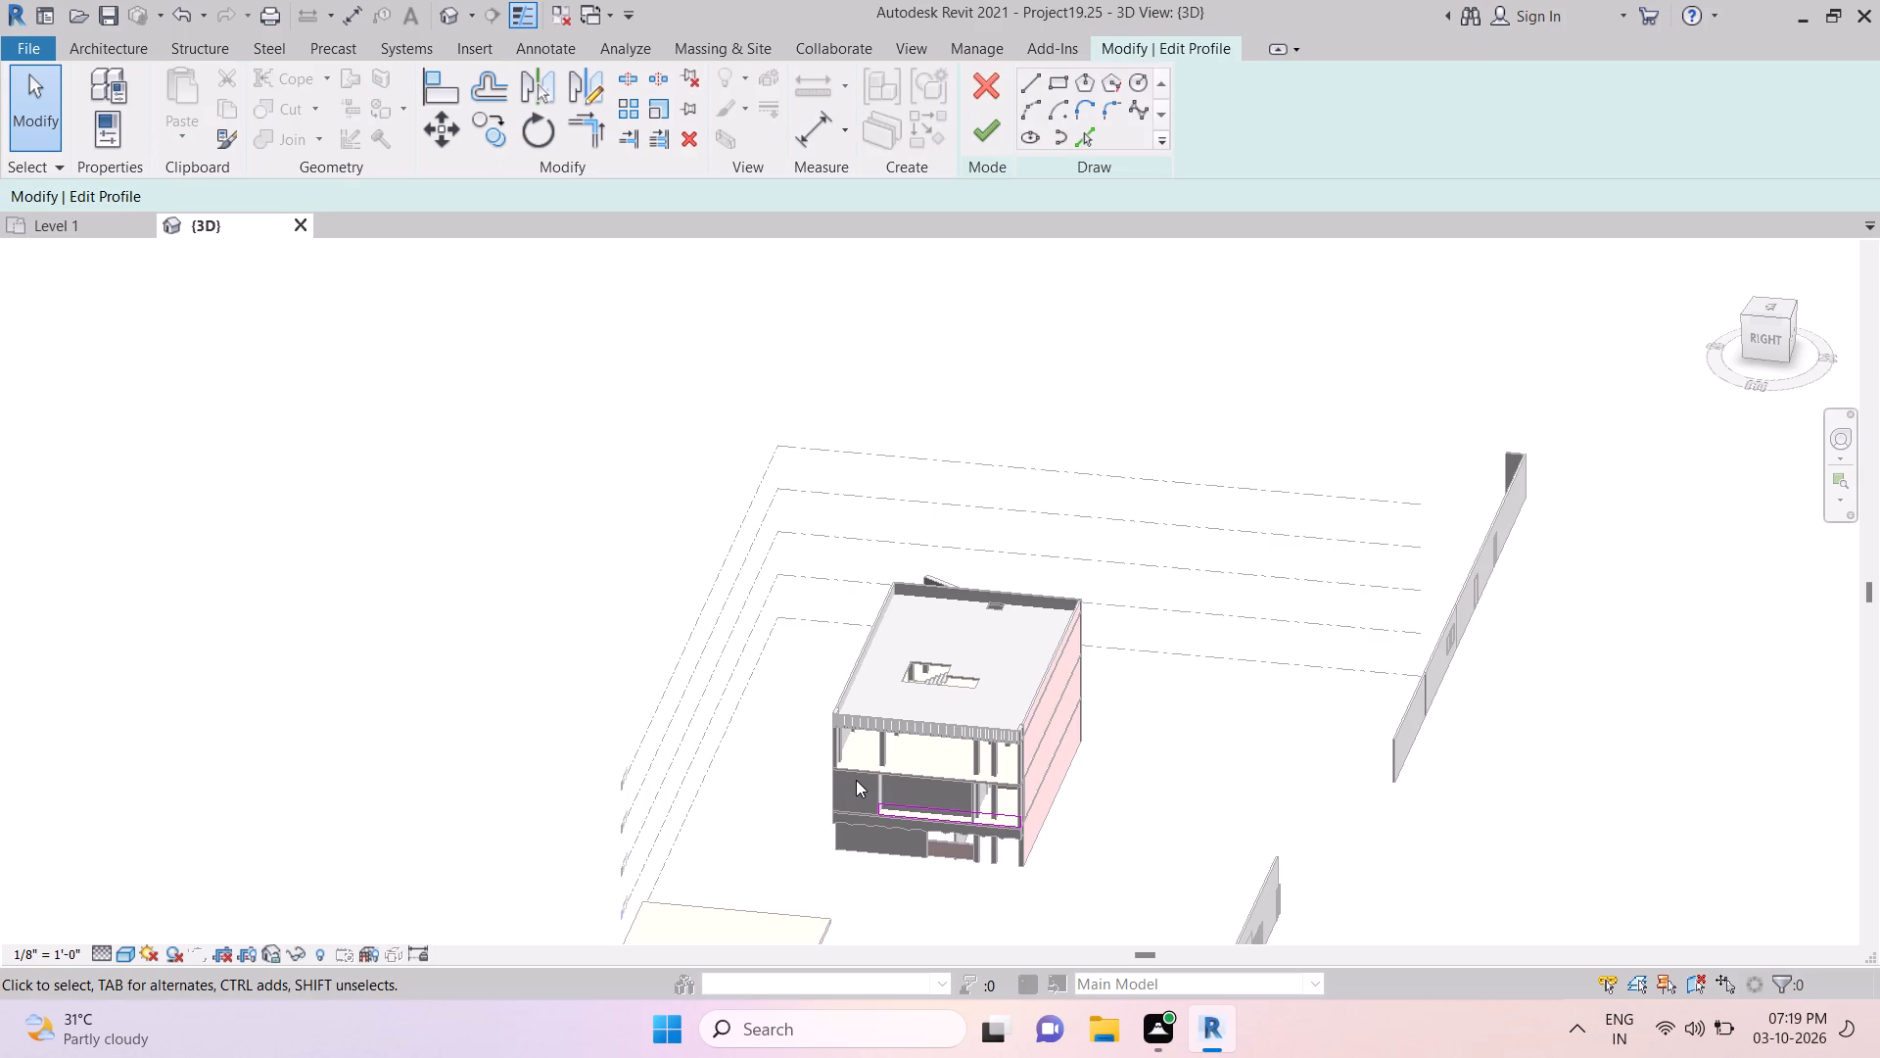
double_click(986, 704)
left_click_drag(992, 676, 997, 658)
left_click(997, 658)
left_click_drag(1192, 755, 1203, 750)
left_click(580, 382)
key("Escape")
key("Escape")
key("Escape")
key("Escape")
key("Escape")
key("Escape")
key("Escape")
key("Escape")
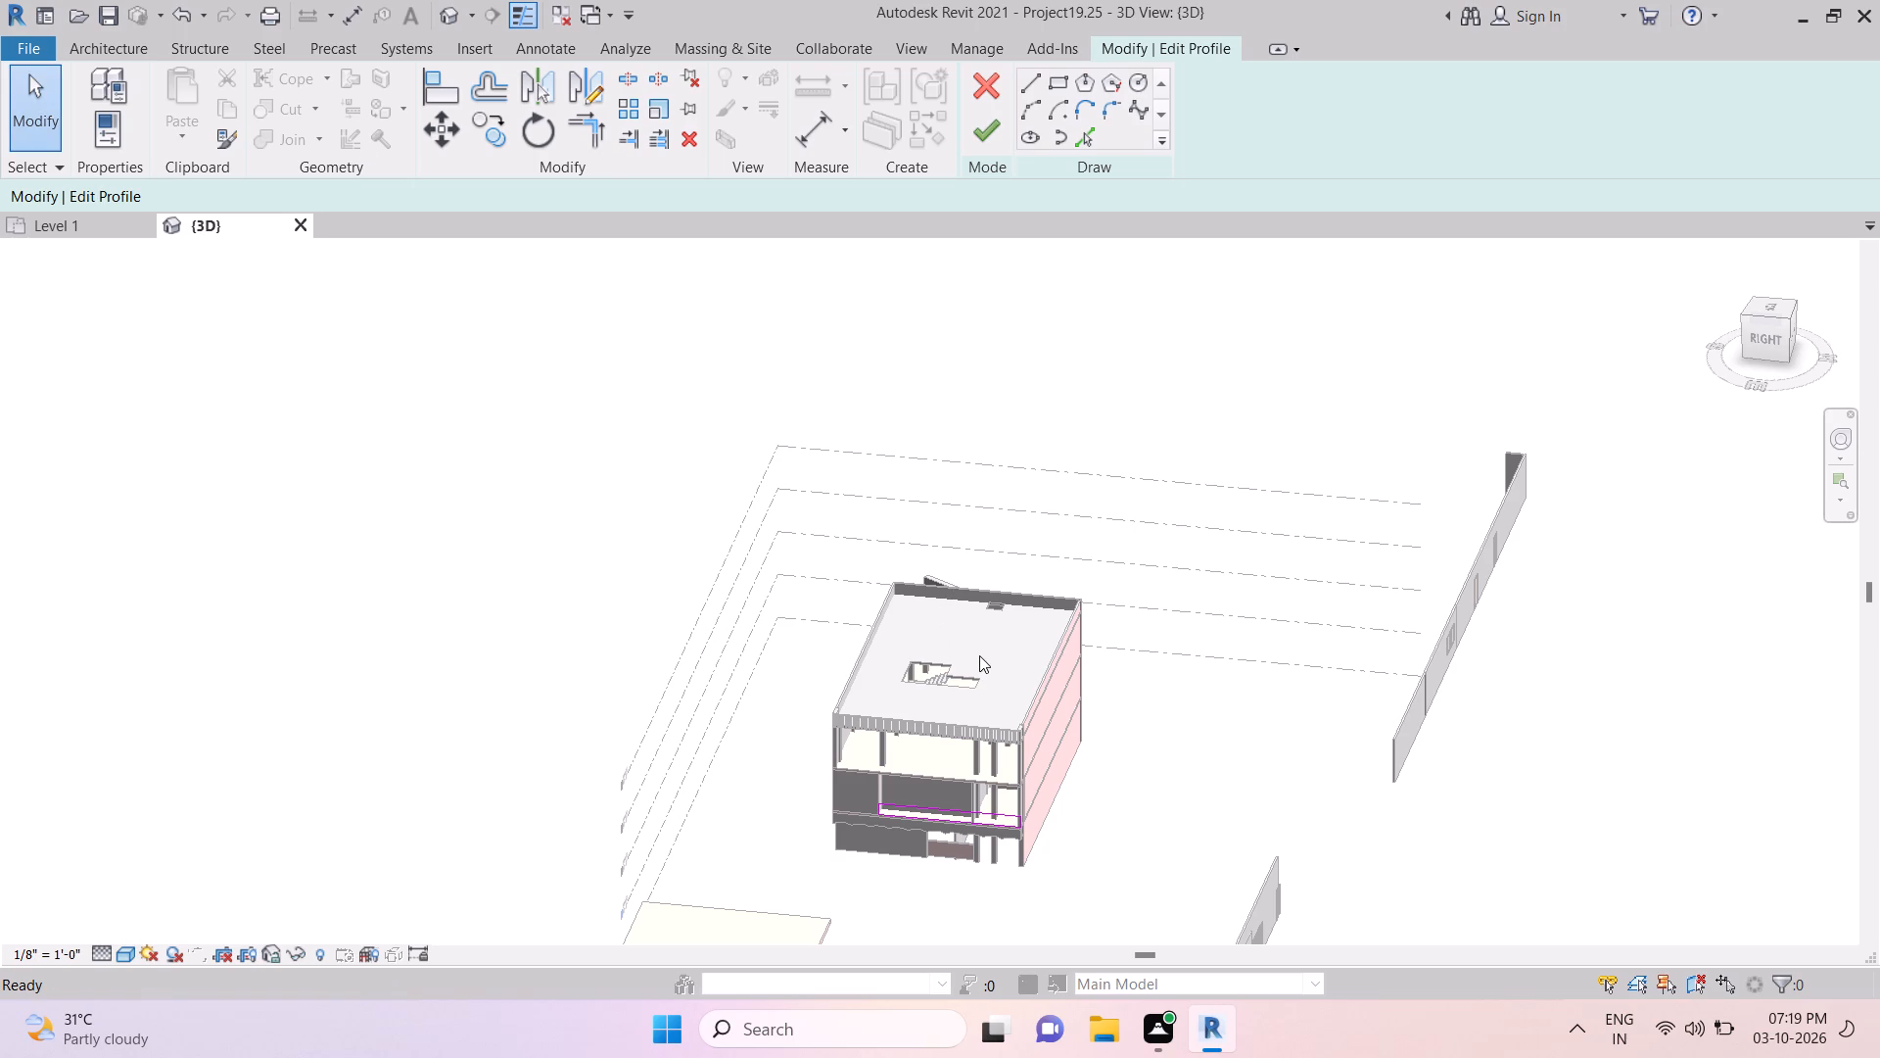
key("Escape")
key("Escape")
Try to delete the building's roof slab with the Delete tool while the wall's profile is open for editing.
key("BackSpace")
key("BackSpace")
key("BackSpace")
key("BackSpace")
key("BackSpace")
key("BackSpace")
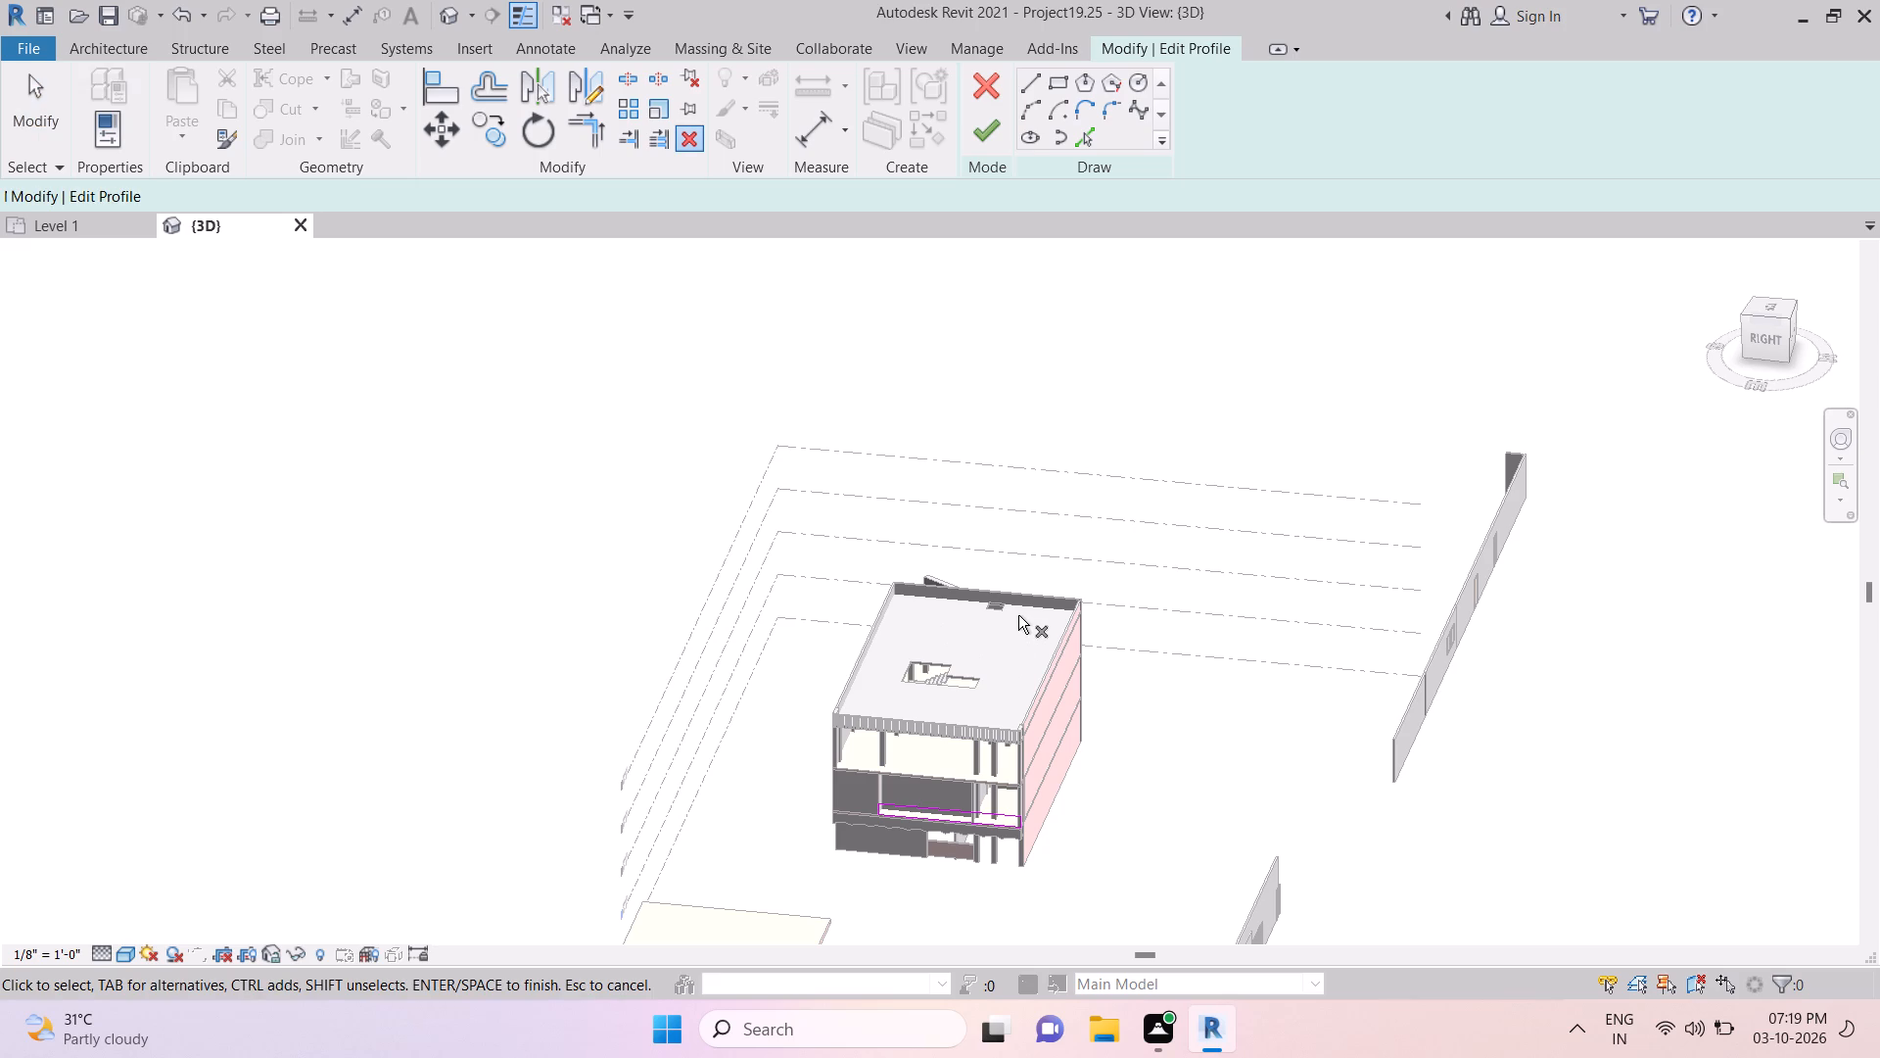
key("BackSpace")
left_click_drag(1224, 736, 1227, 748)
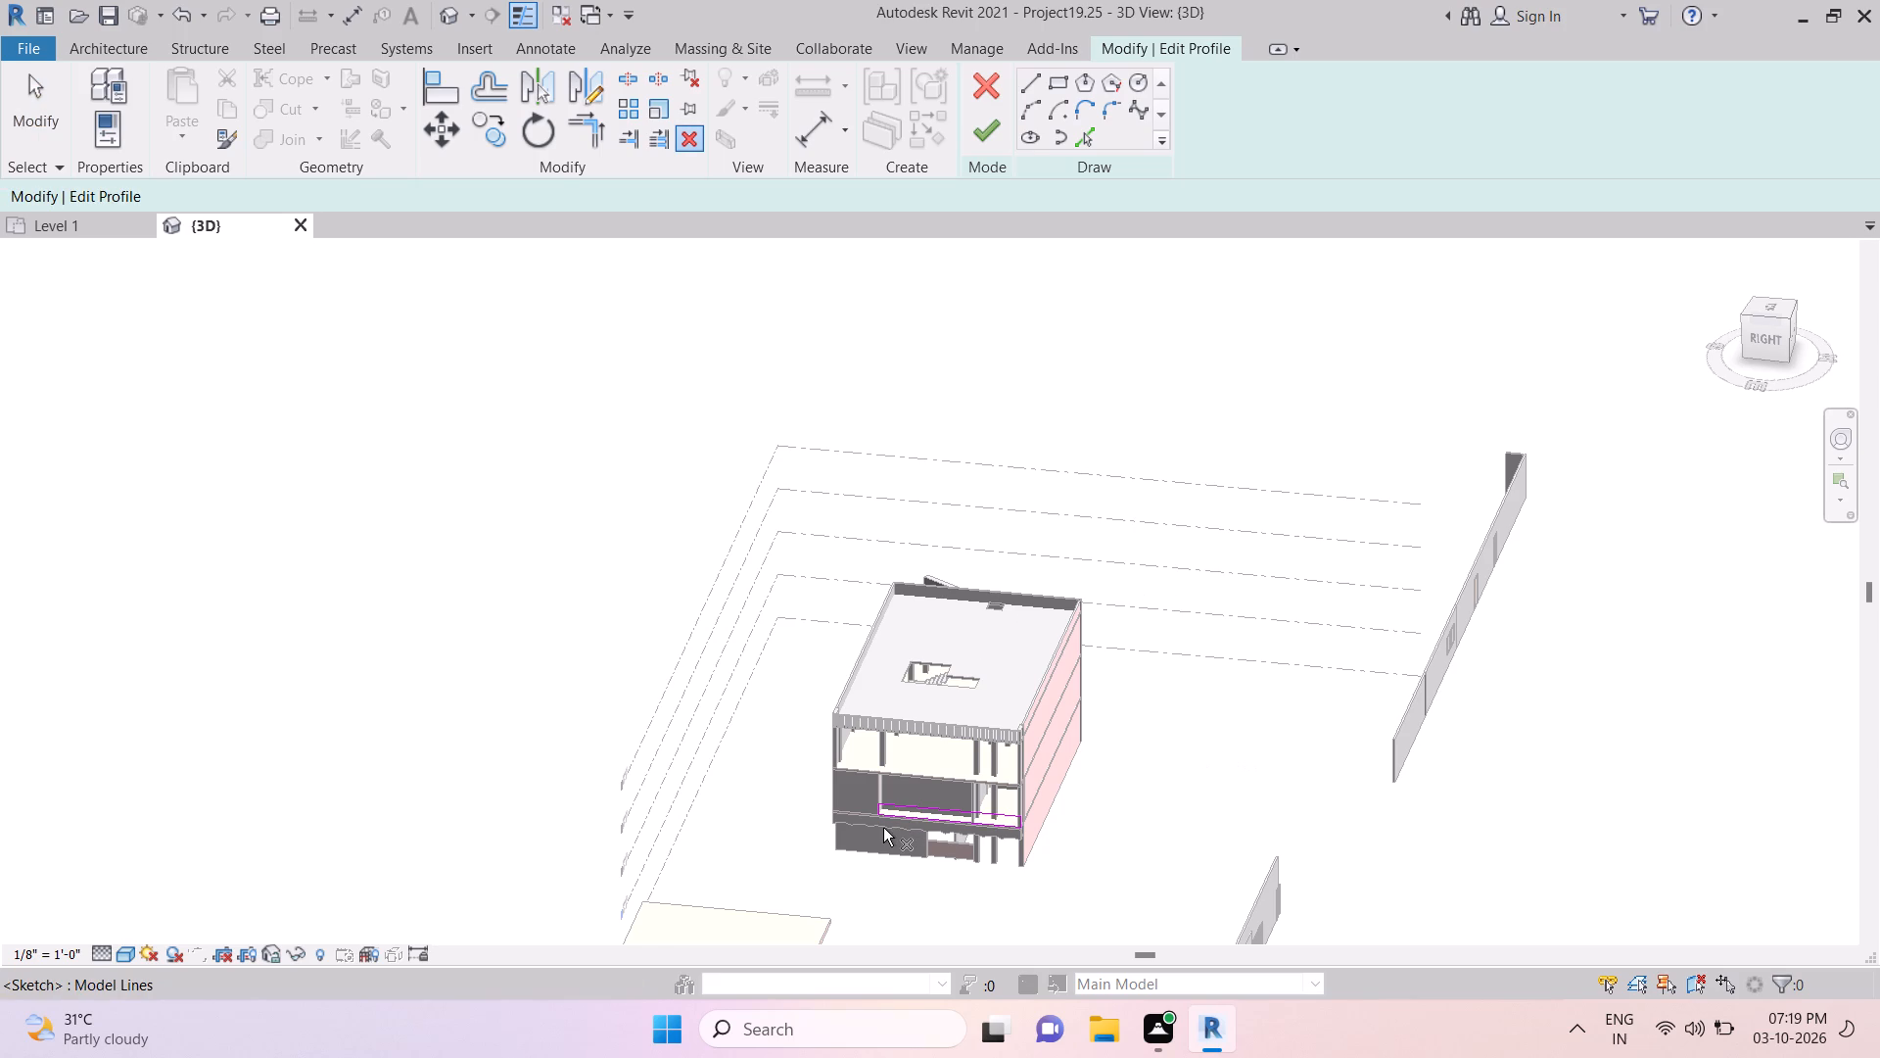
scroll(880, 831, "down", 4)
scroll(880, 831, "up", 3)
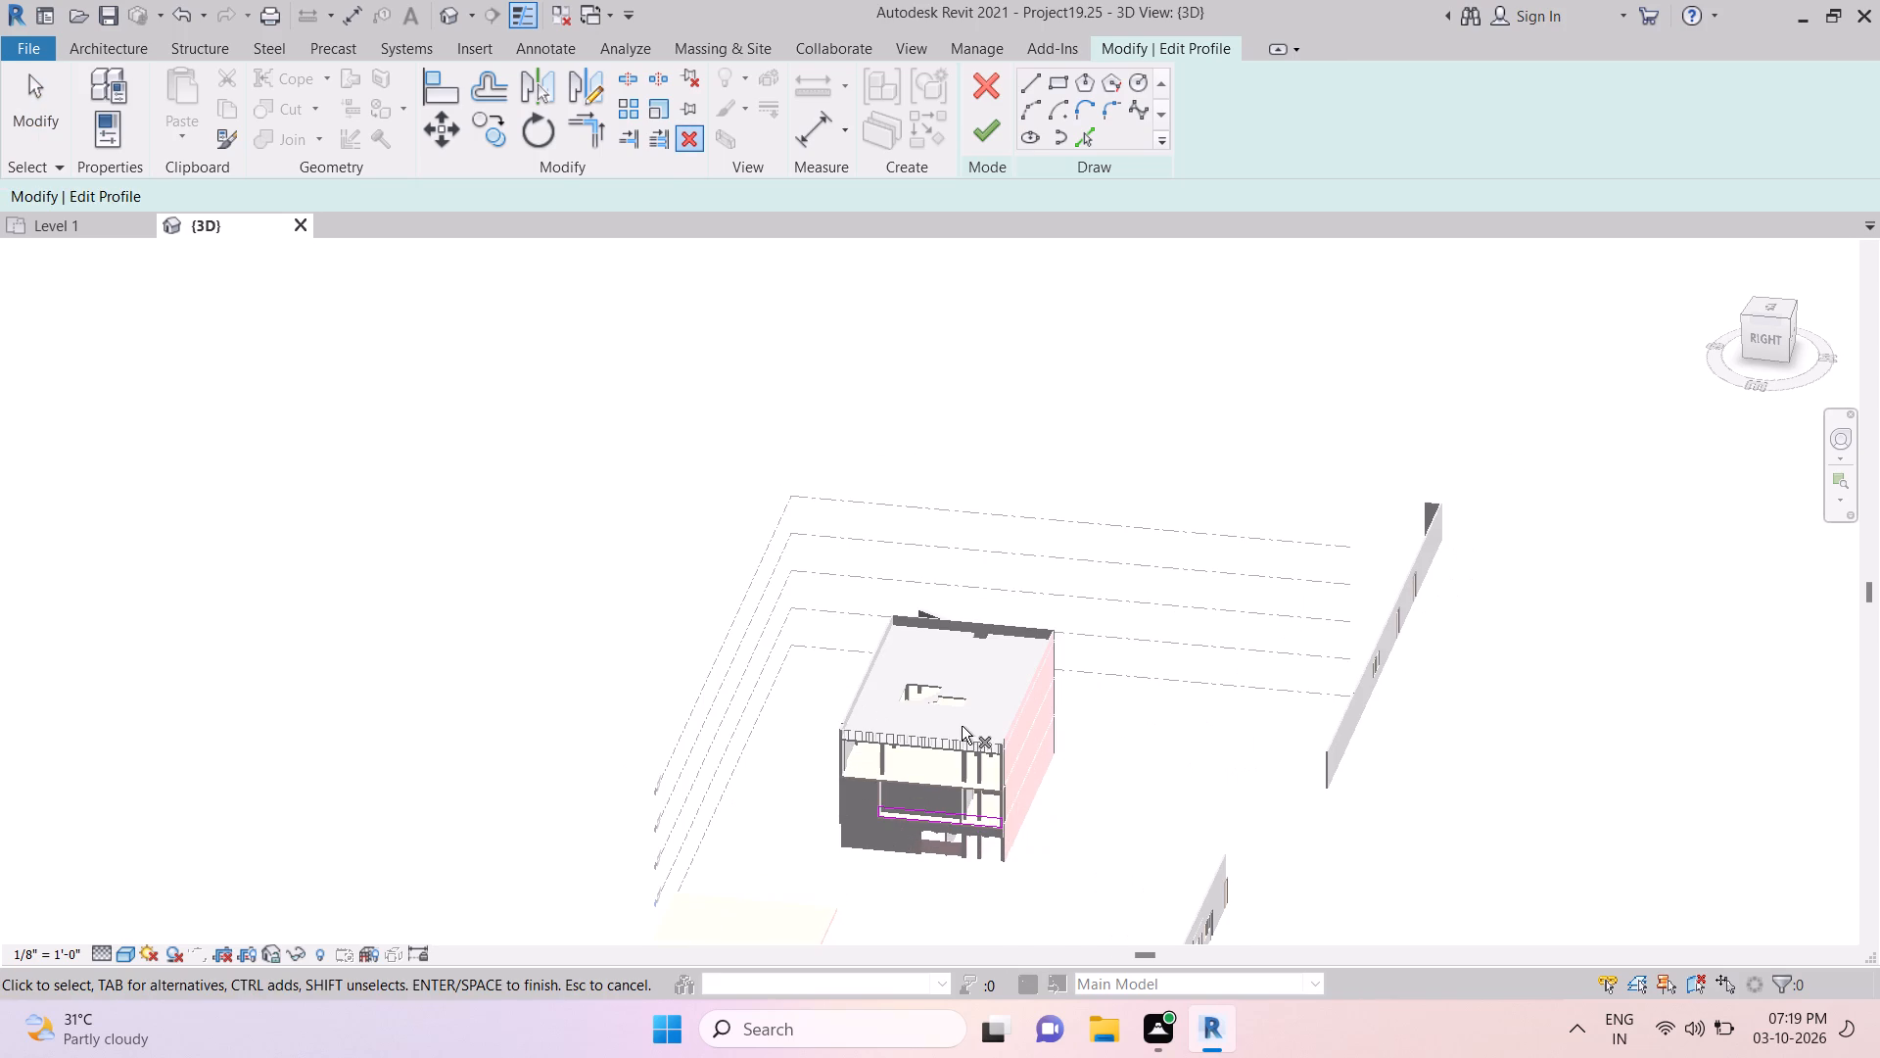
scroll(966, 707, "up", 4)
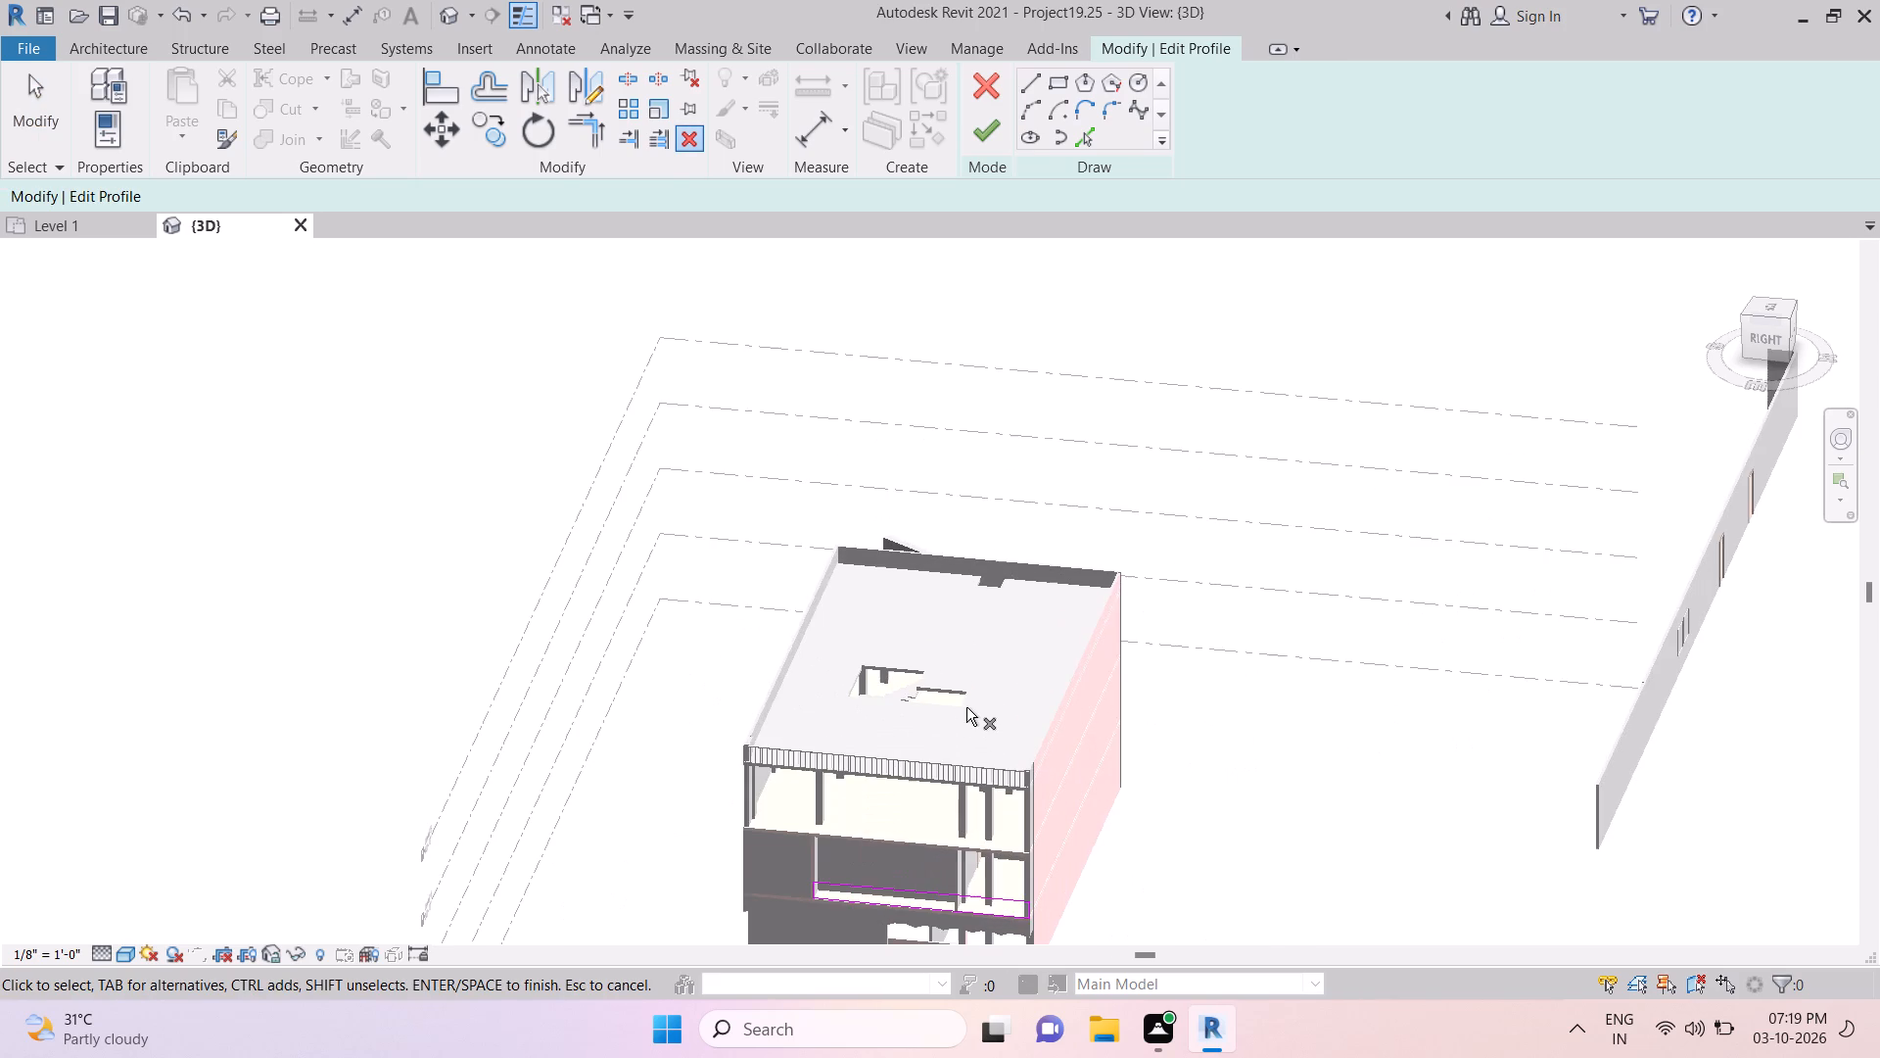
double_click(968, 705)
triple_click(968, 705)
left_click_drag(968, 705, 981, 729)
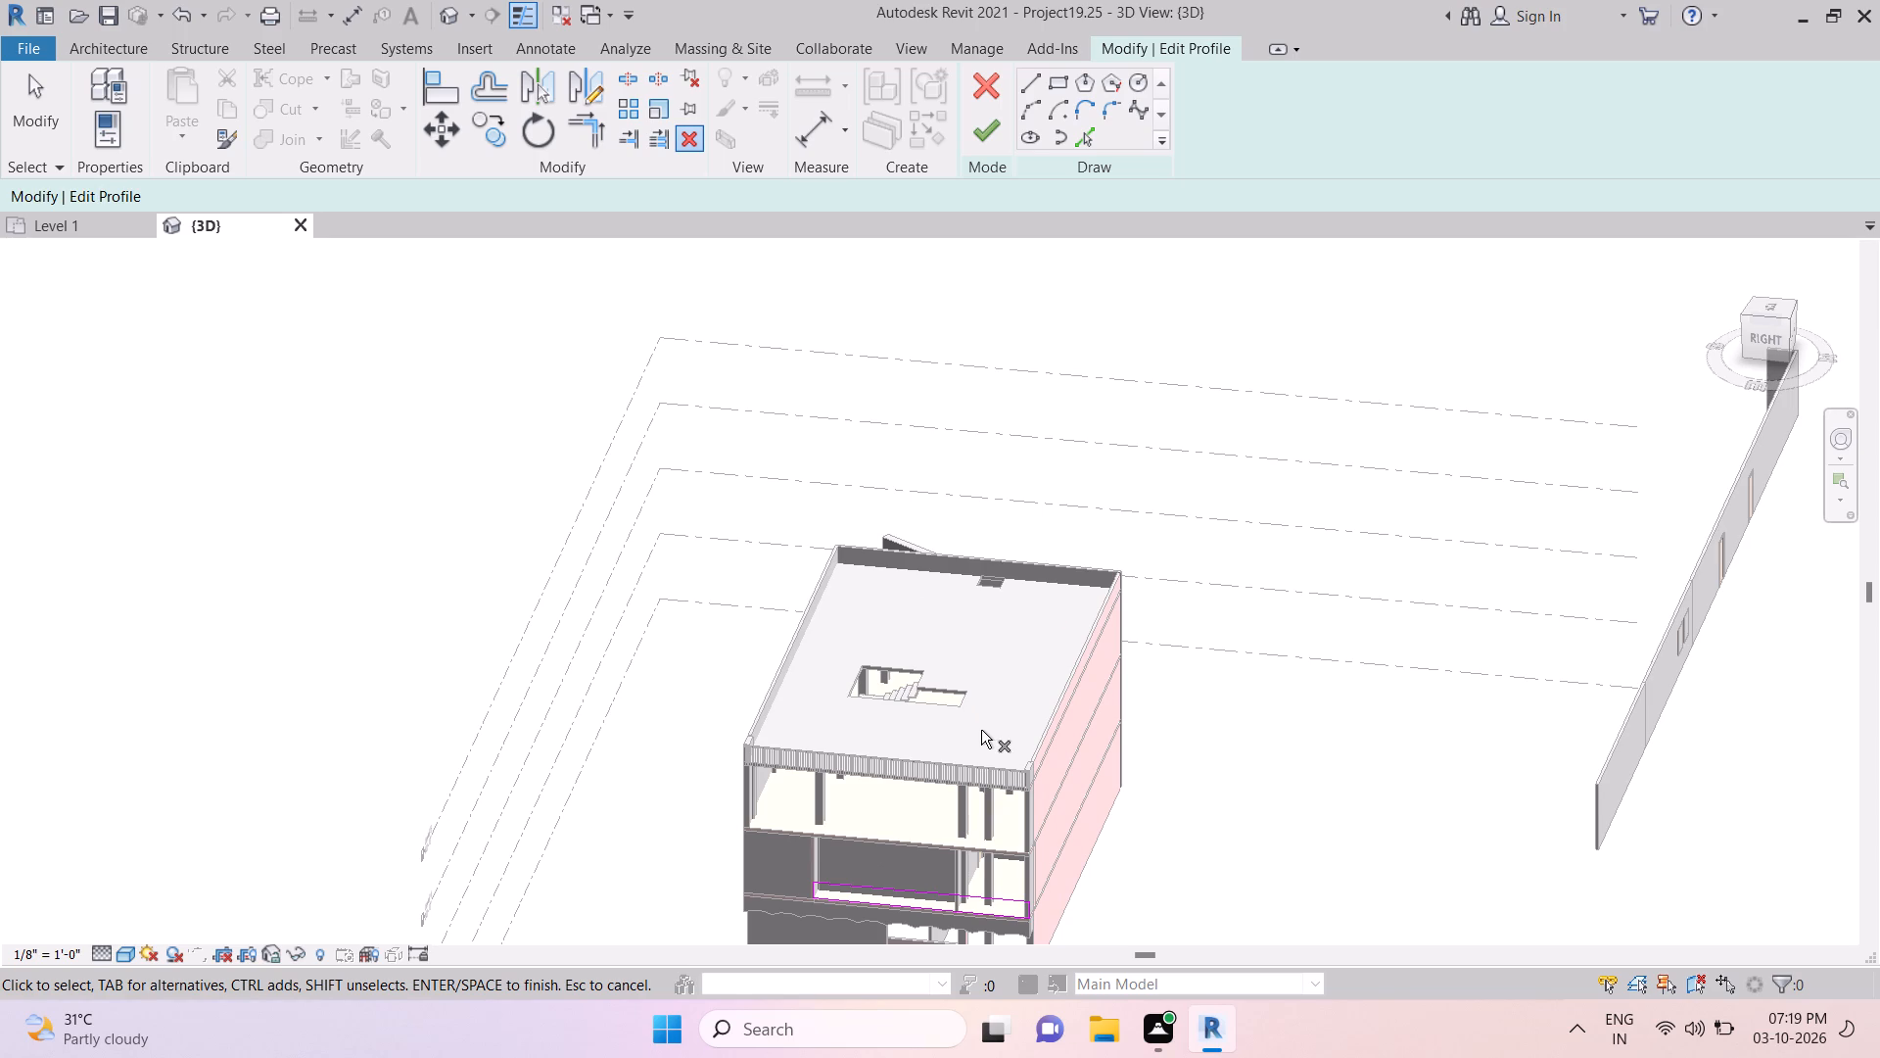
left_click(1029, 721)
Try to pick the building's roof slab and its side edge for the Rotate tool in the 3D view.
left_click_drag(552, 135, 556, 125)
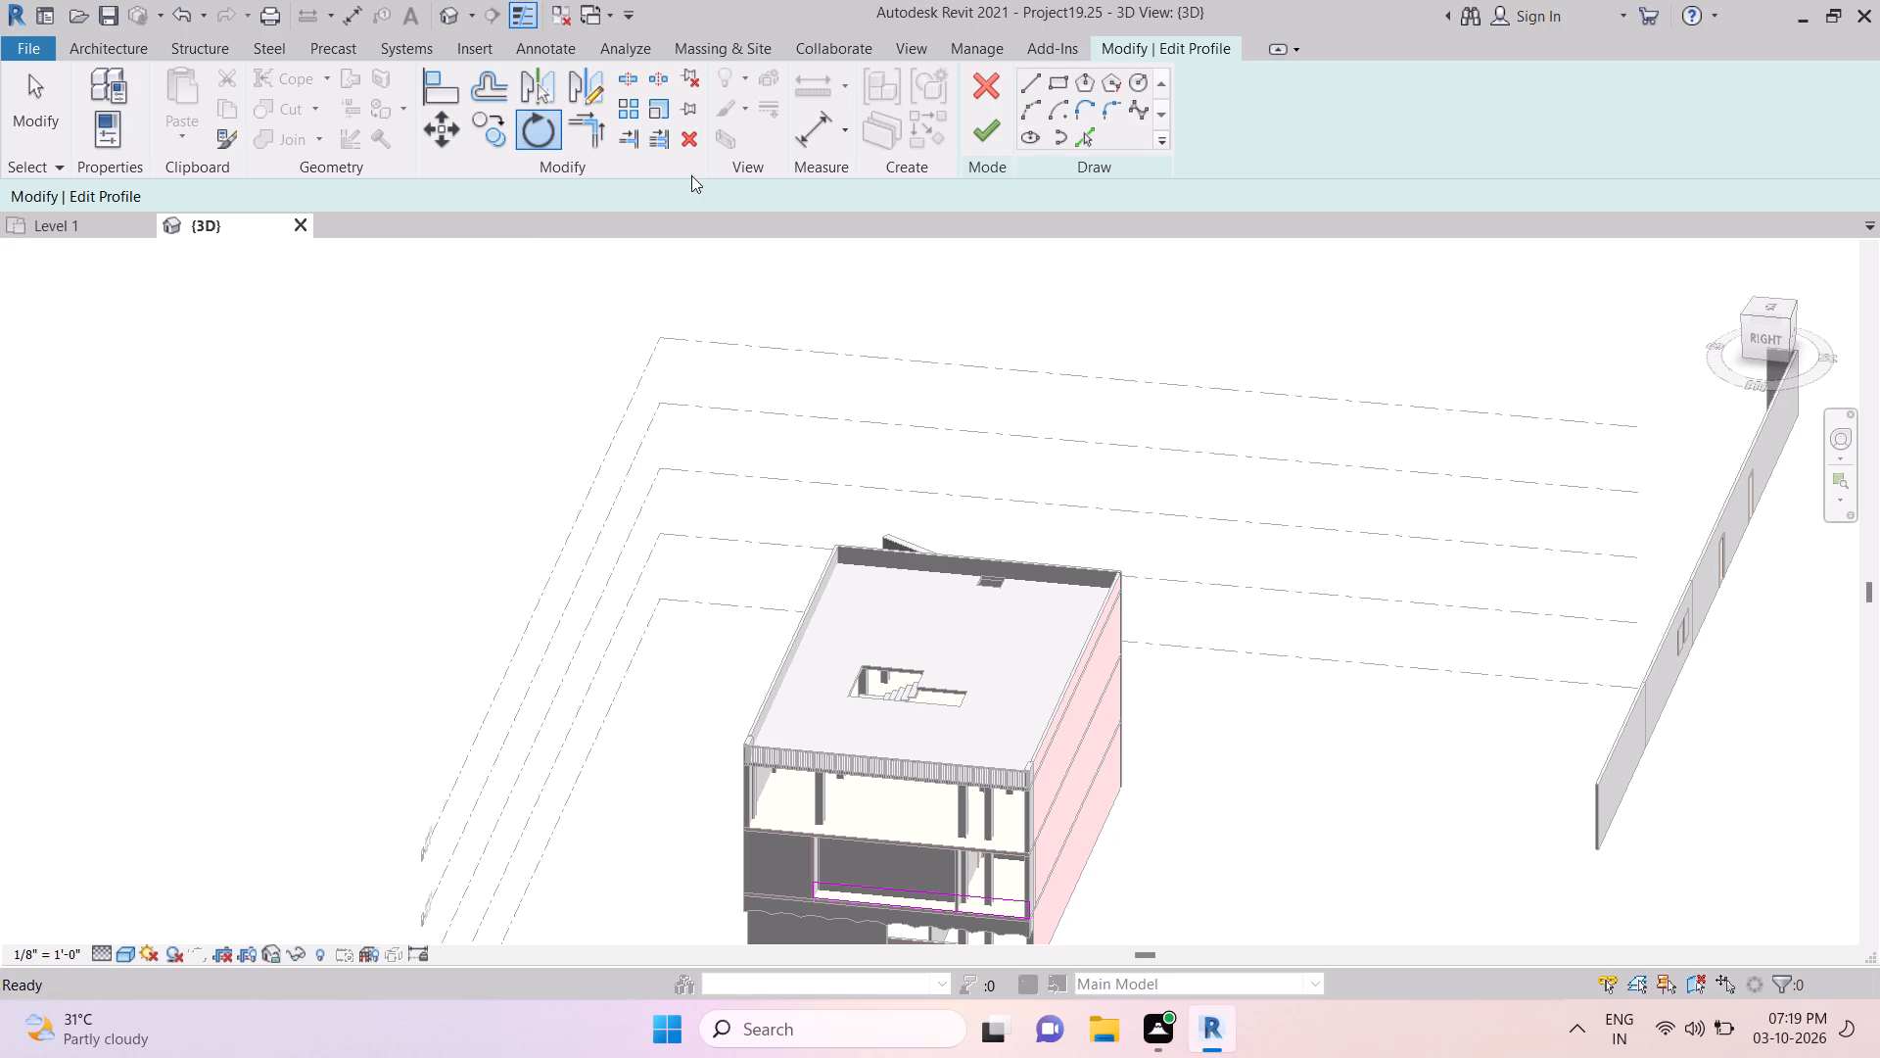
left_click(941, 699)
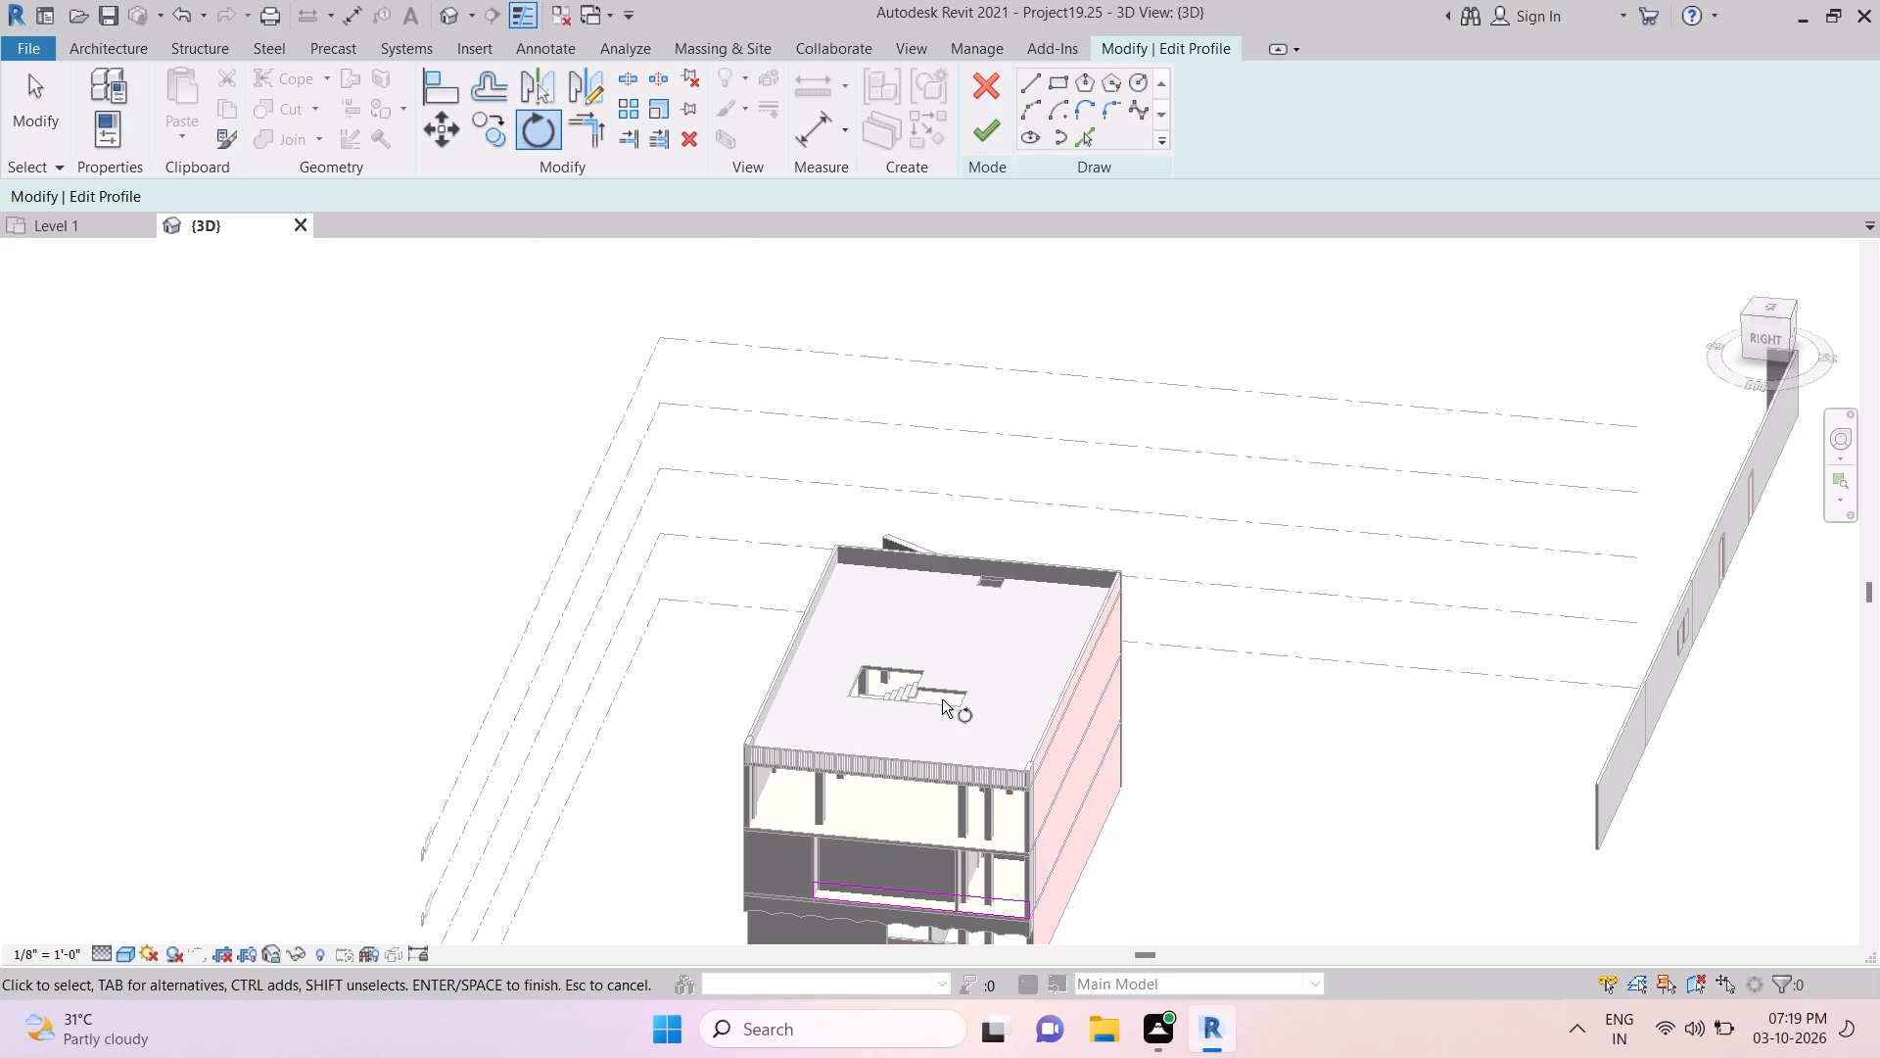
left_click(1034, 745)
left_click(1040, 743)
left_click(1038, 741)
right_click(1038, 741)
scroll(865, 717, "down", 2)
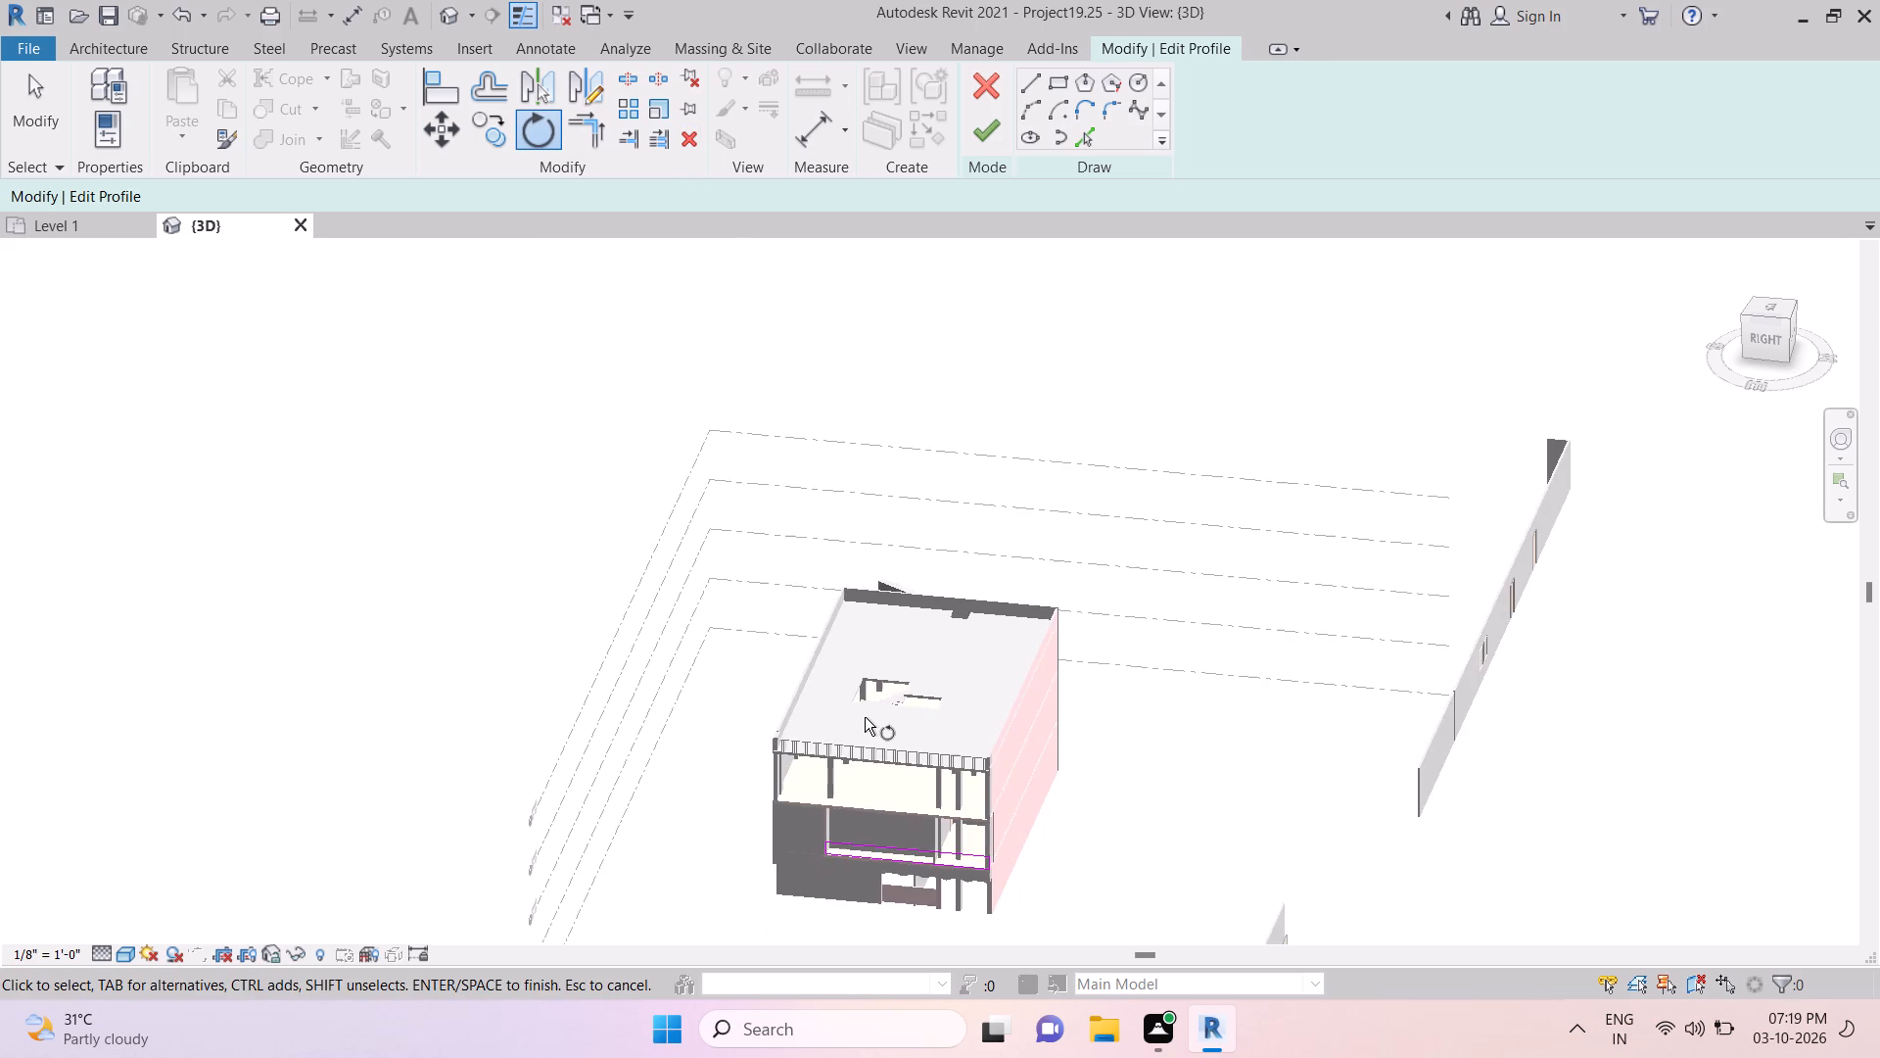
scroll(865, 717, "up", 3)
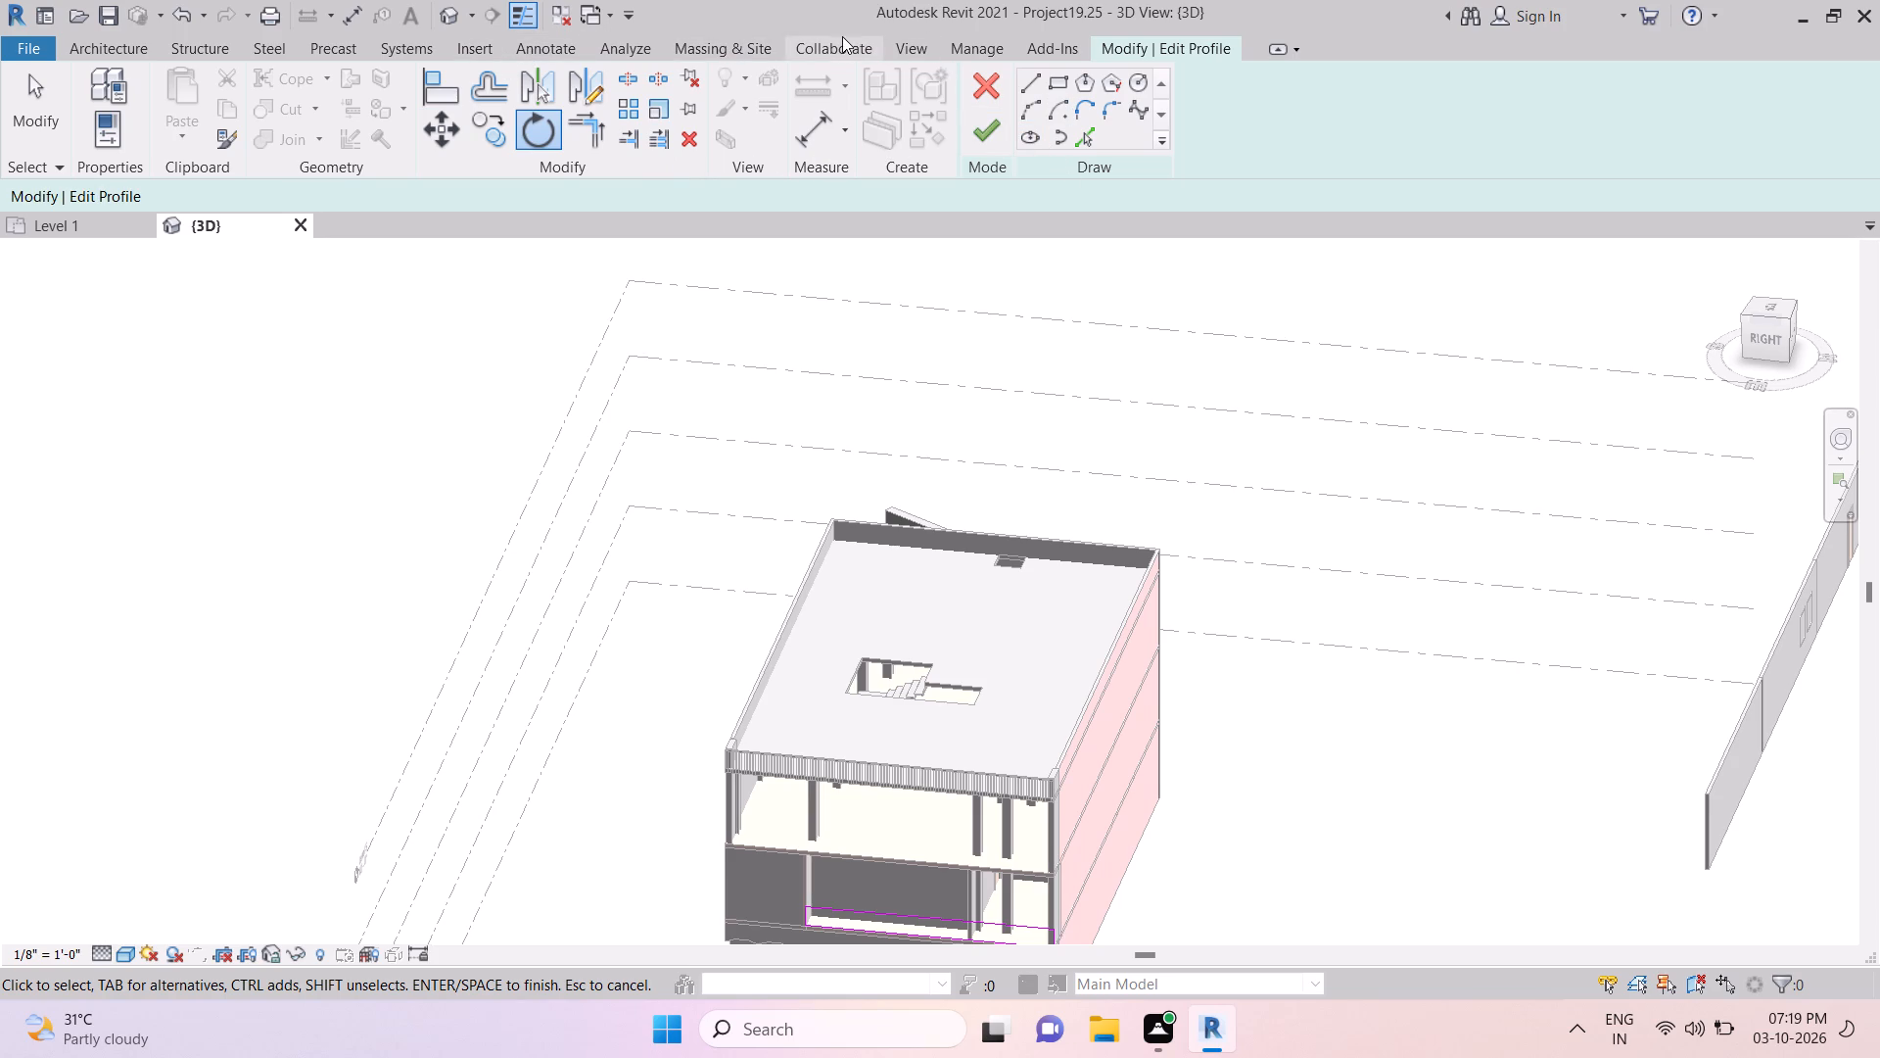
Switch to the Level 1 floor plan.
left_click(85, 216)
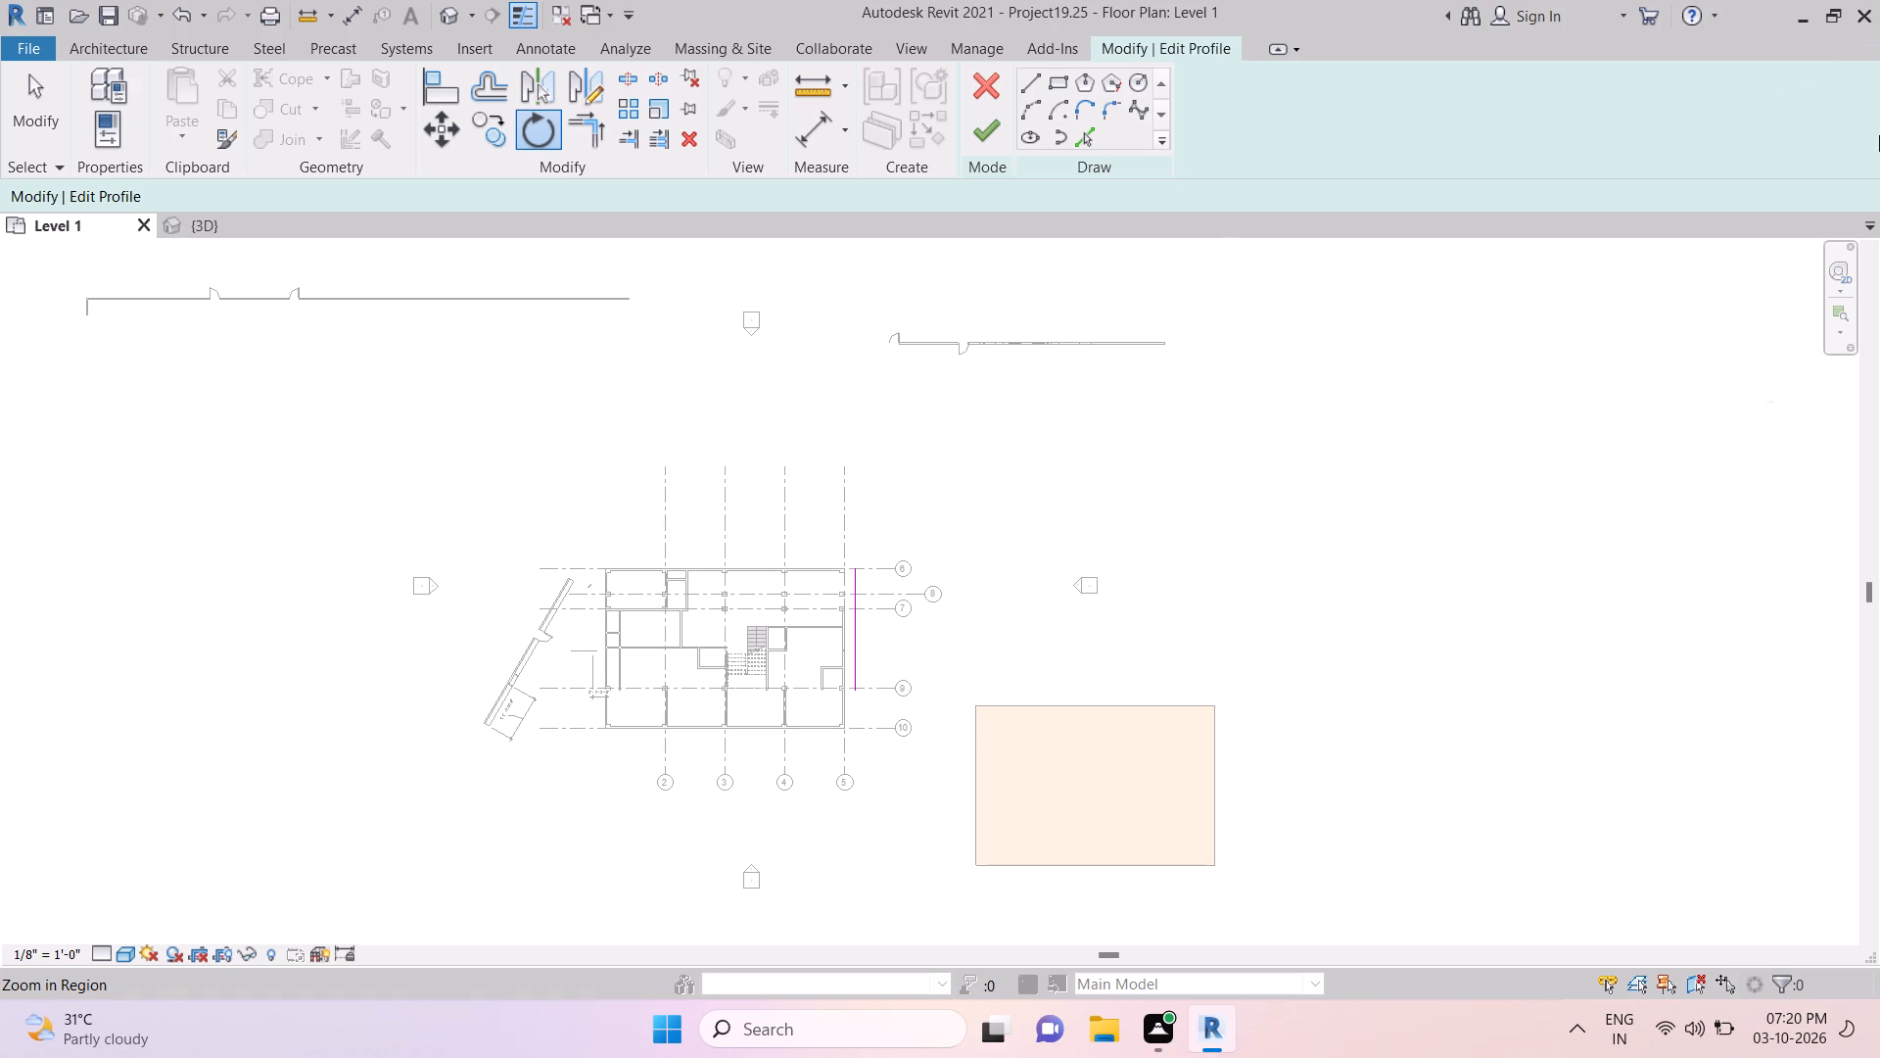
Close Revit without saving the changes to Project19.25.
left_click(1859, 10)
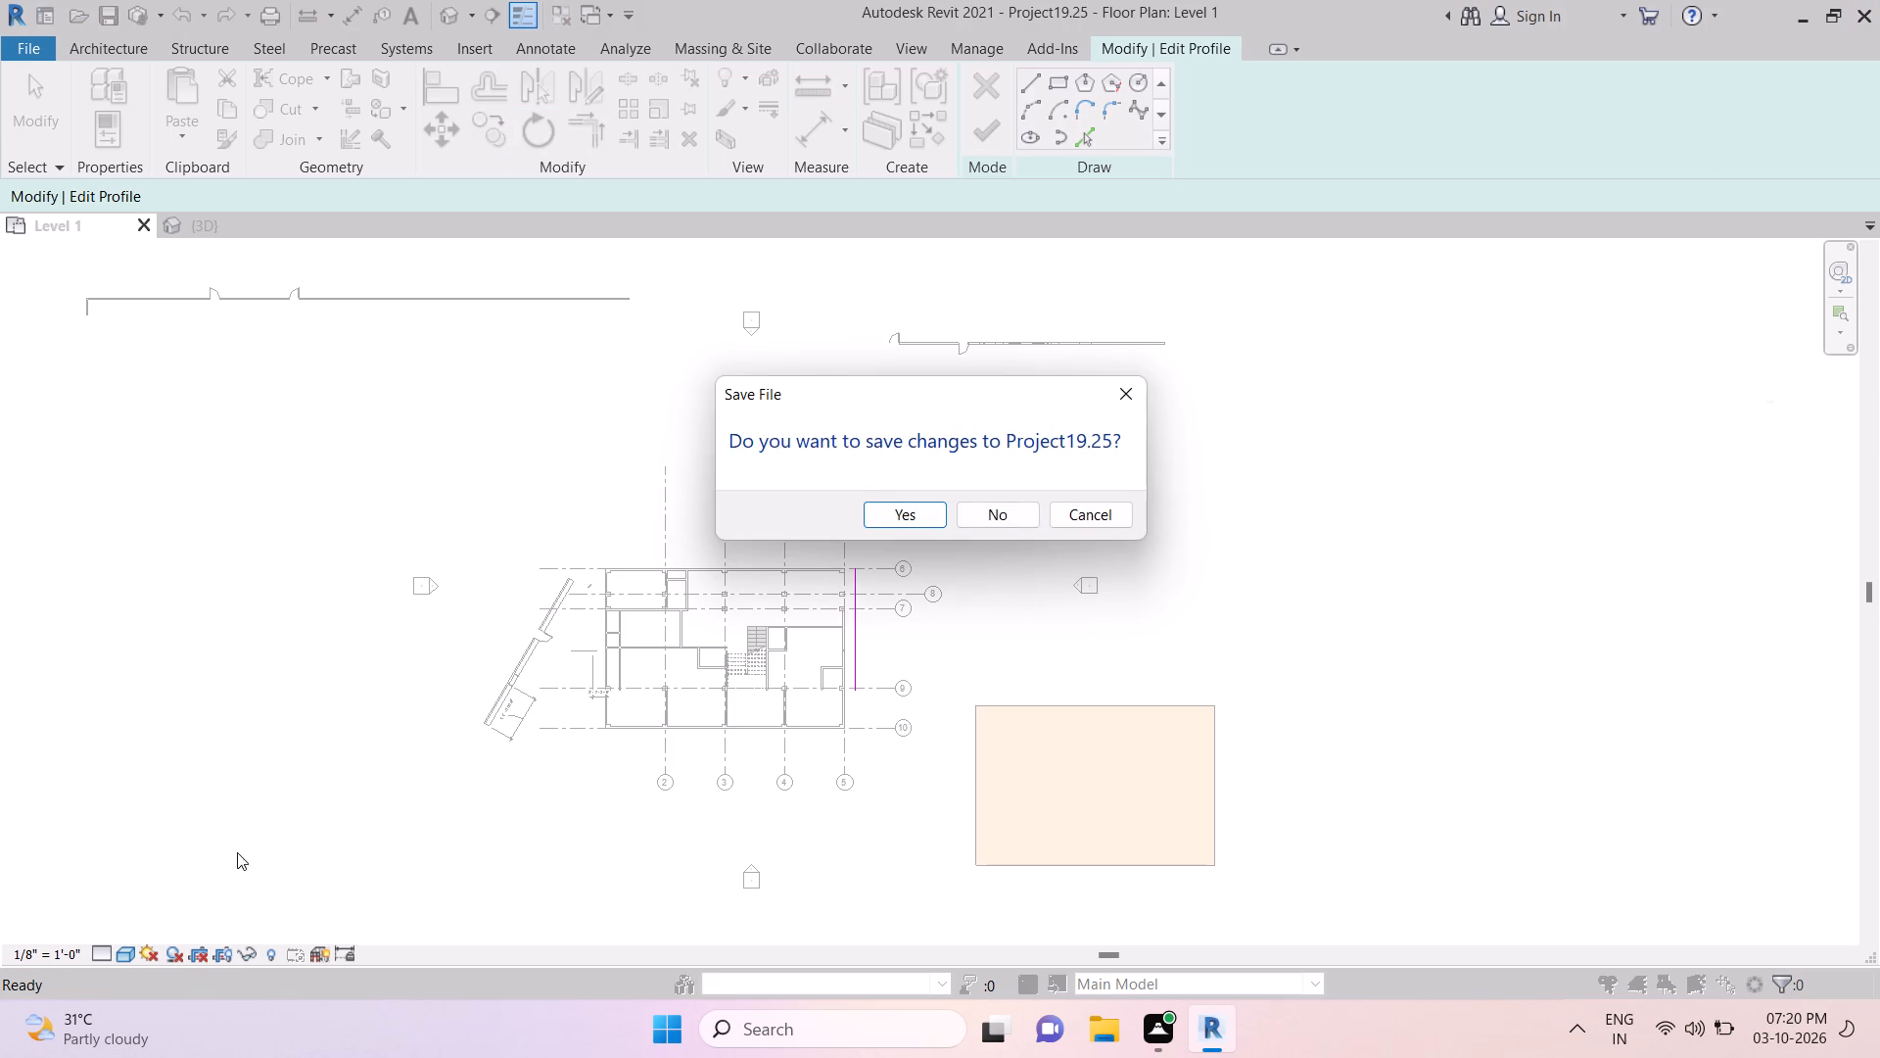
left_click(987, 514)
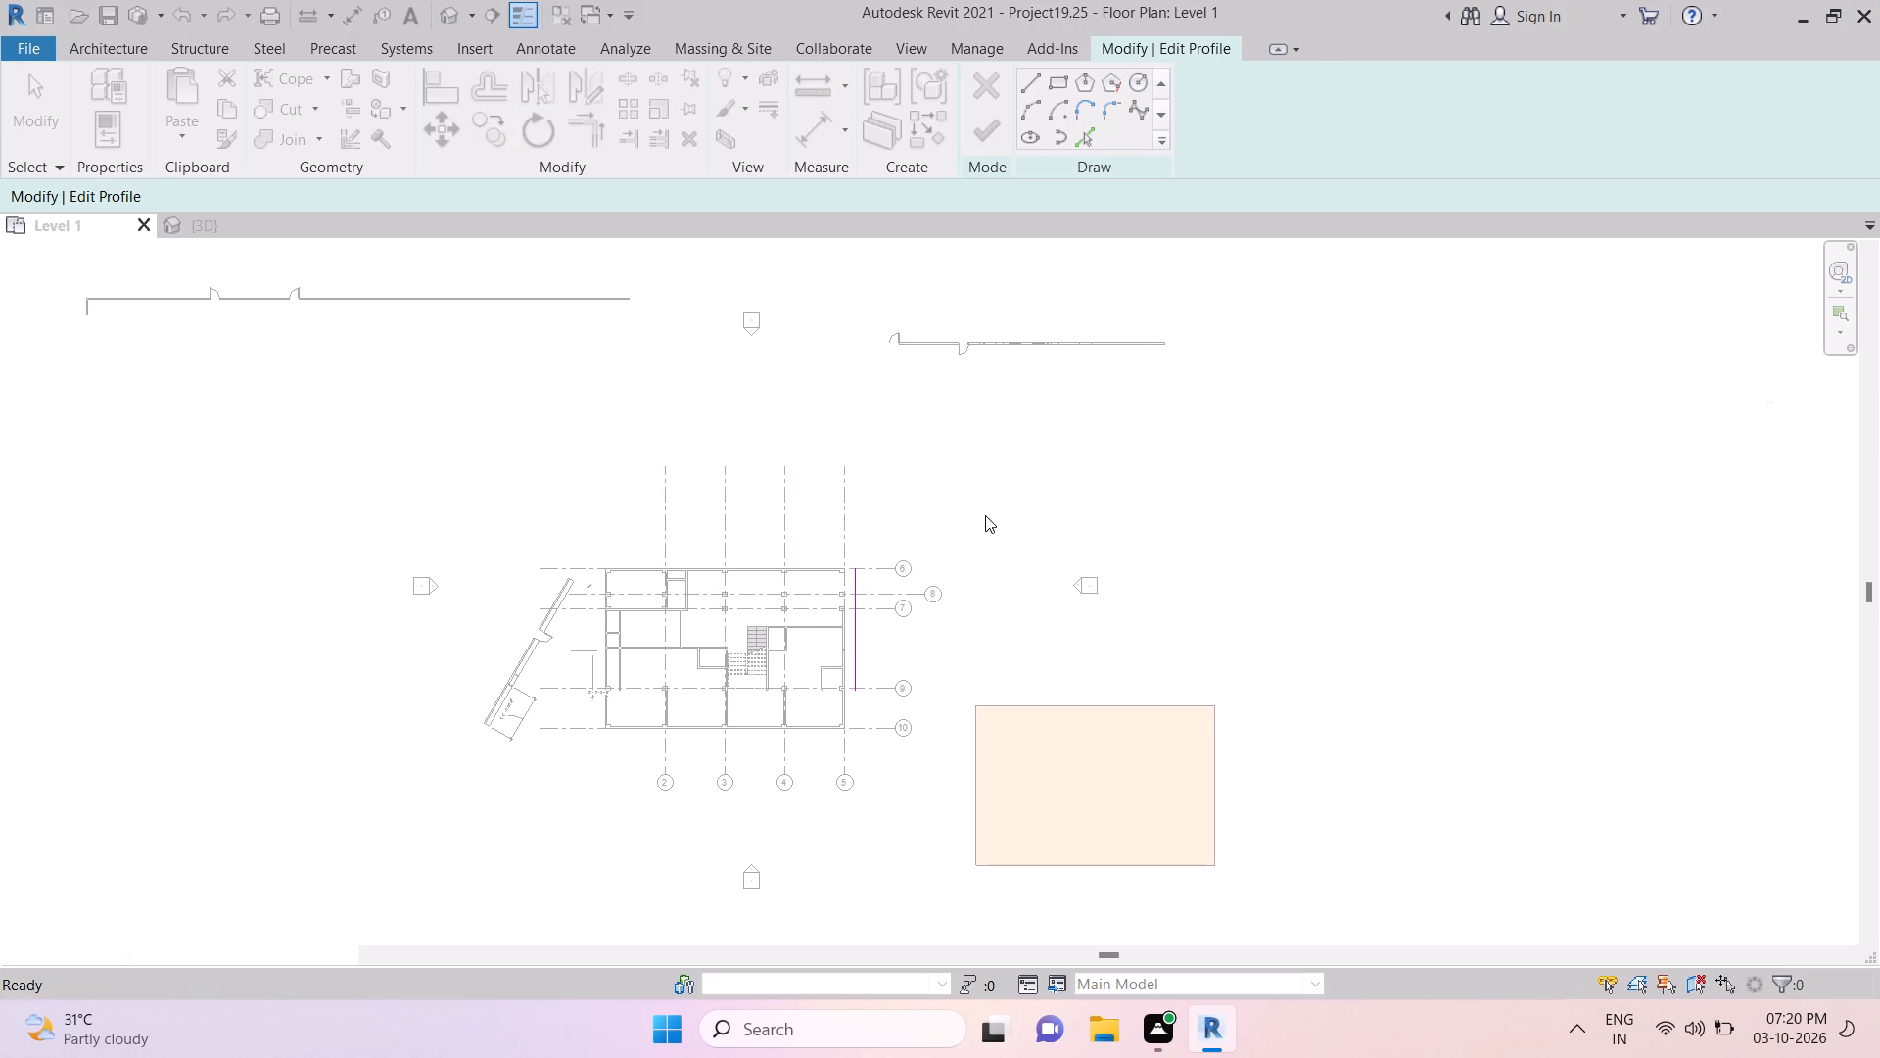
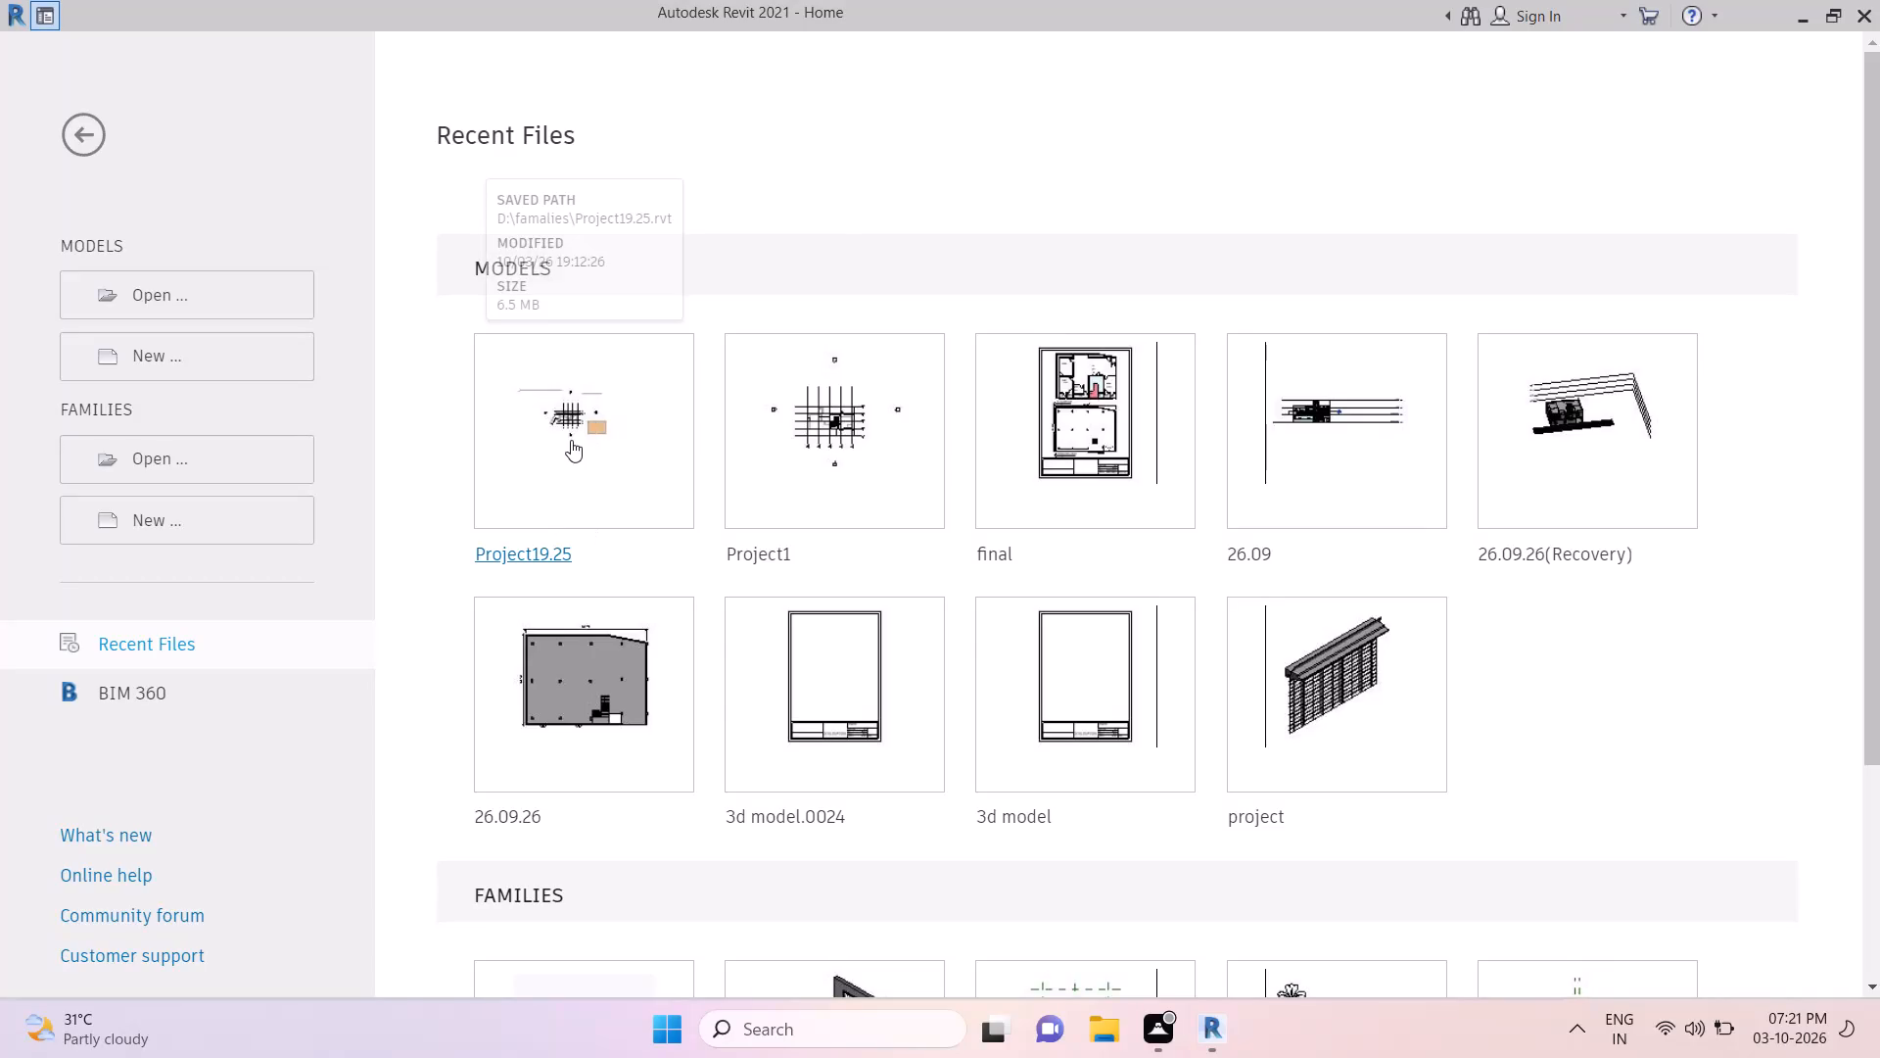
Reopen the Project19.25 model from the recent files.
double_click(571, 440)
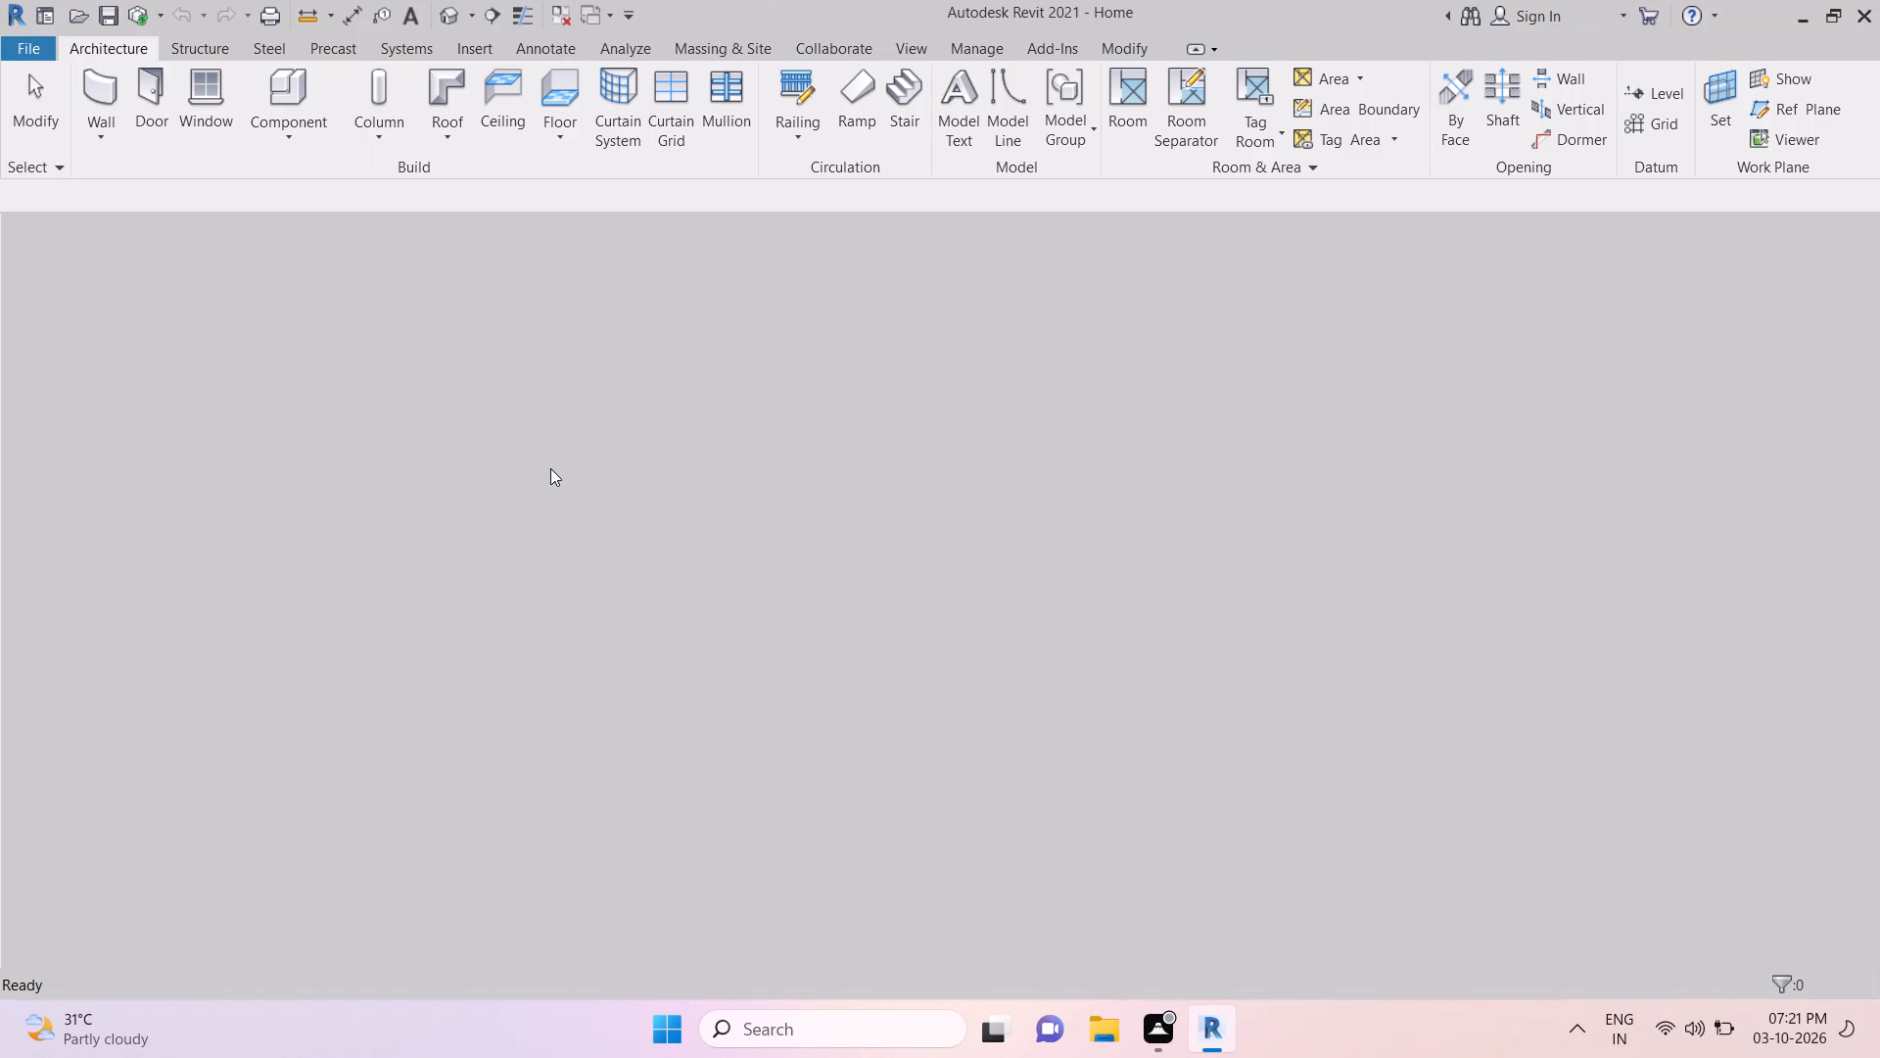
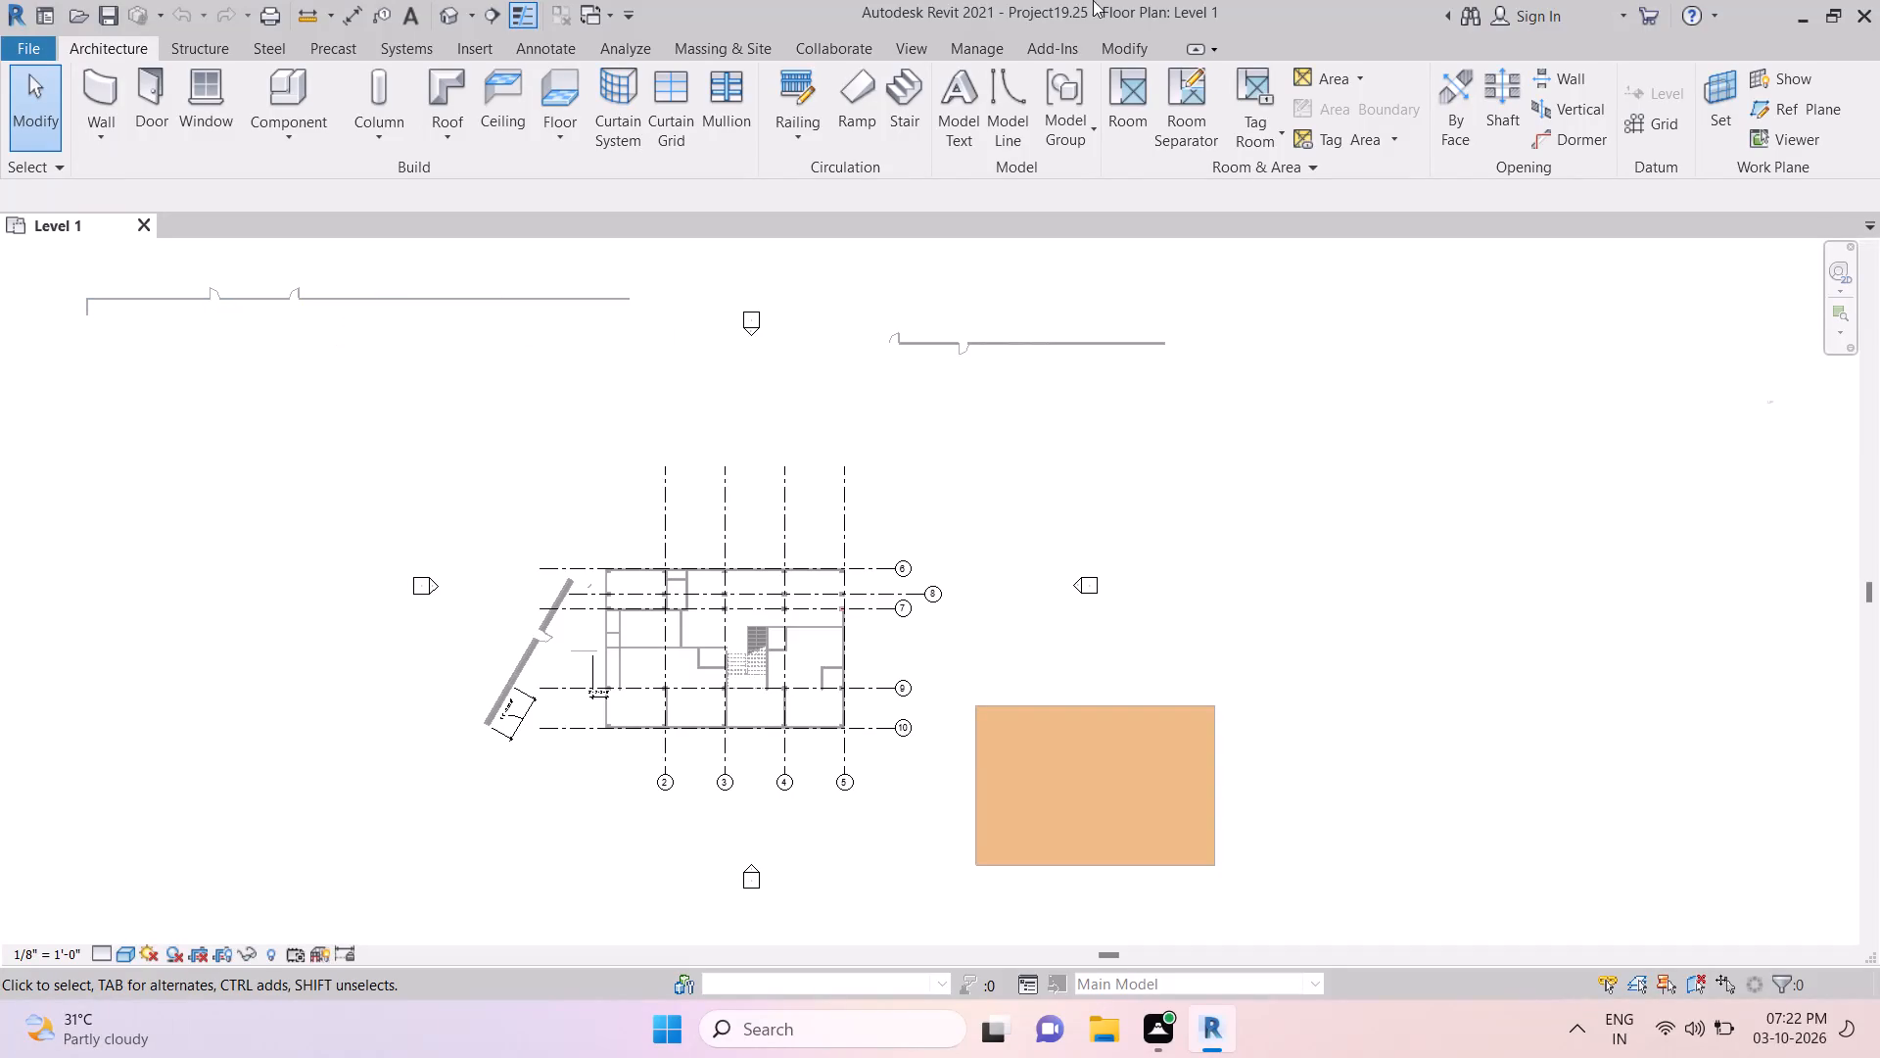
Open the default 3D view of the Project19.25 model from the Level 1 floor plan.
left_click(909, 47)
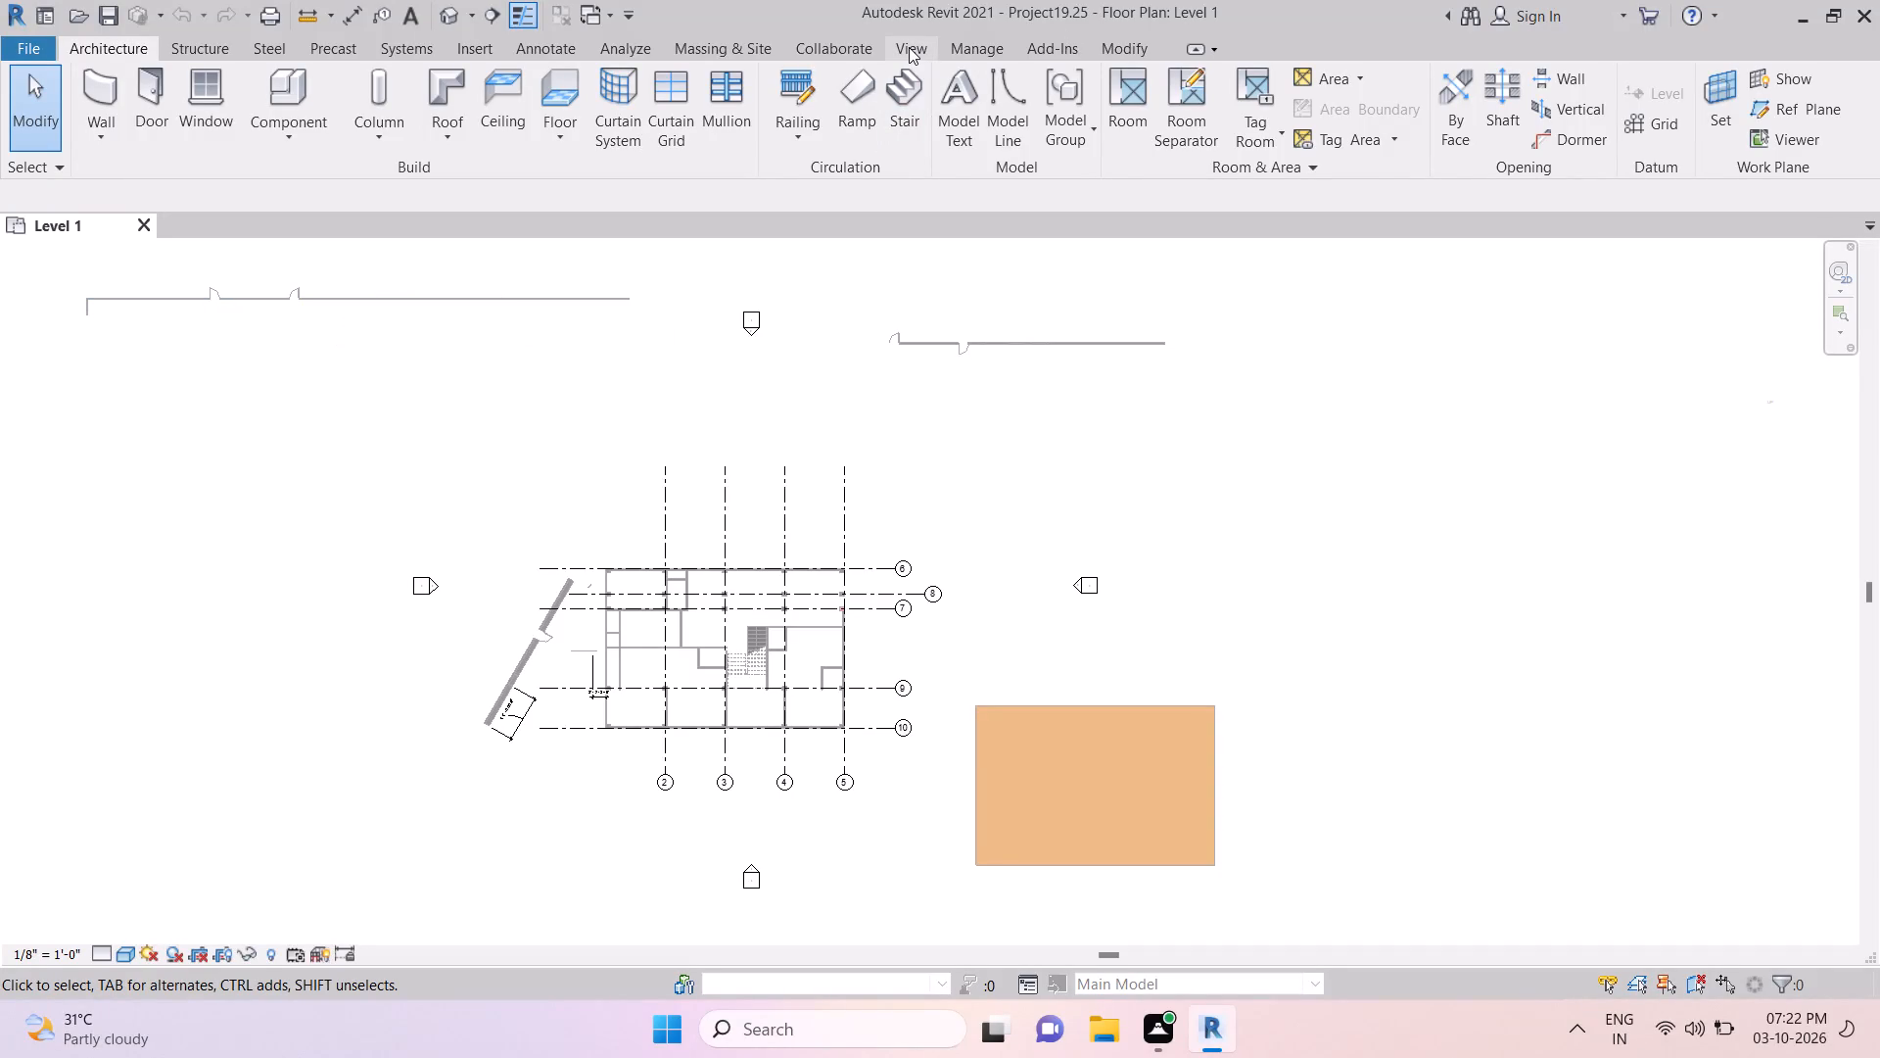
left_click(909, 47)
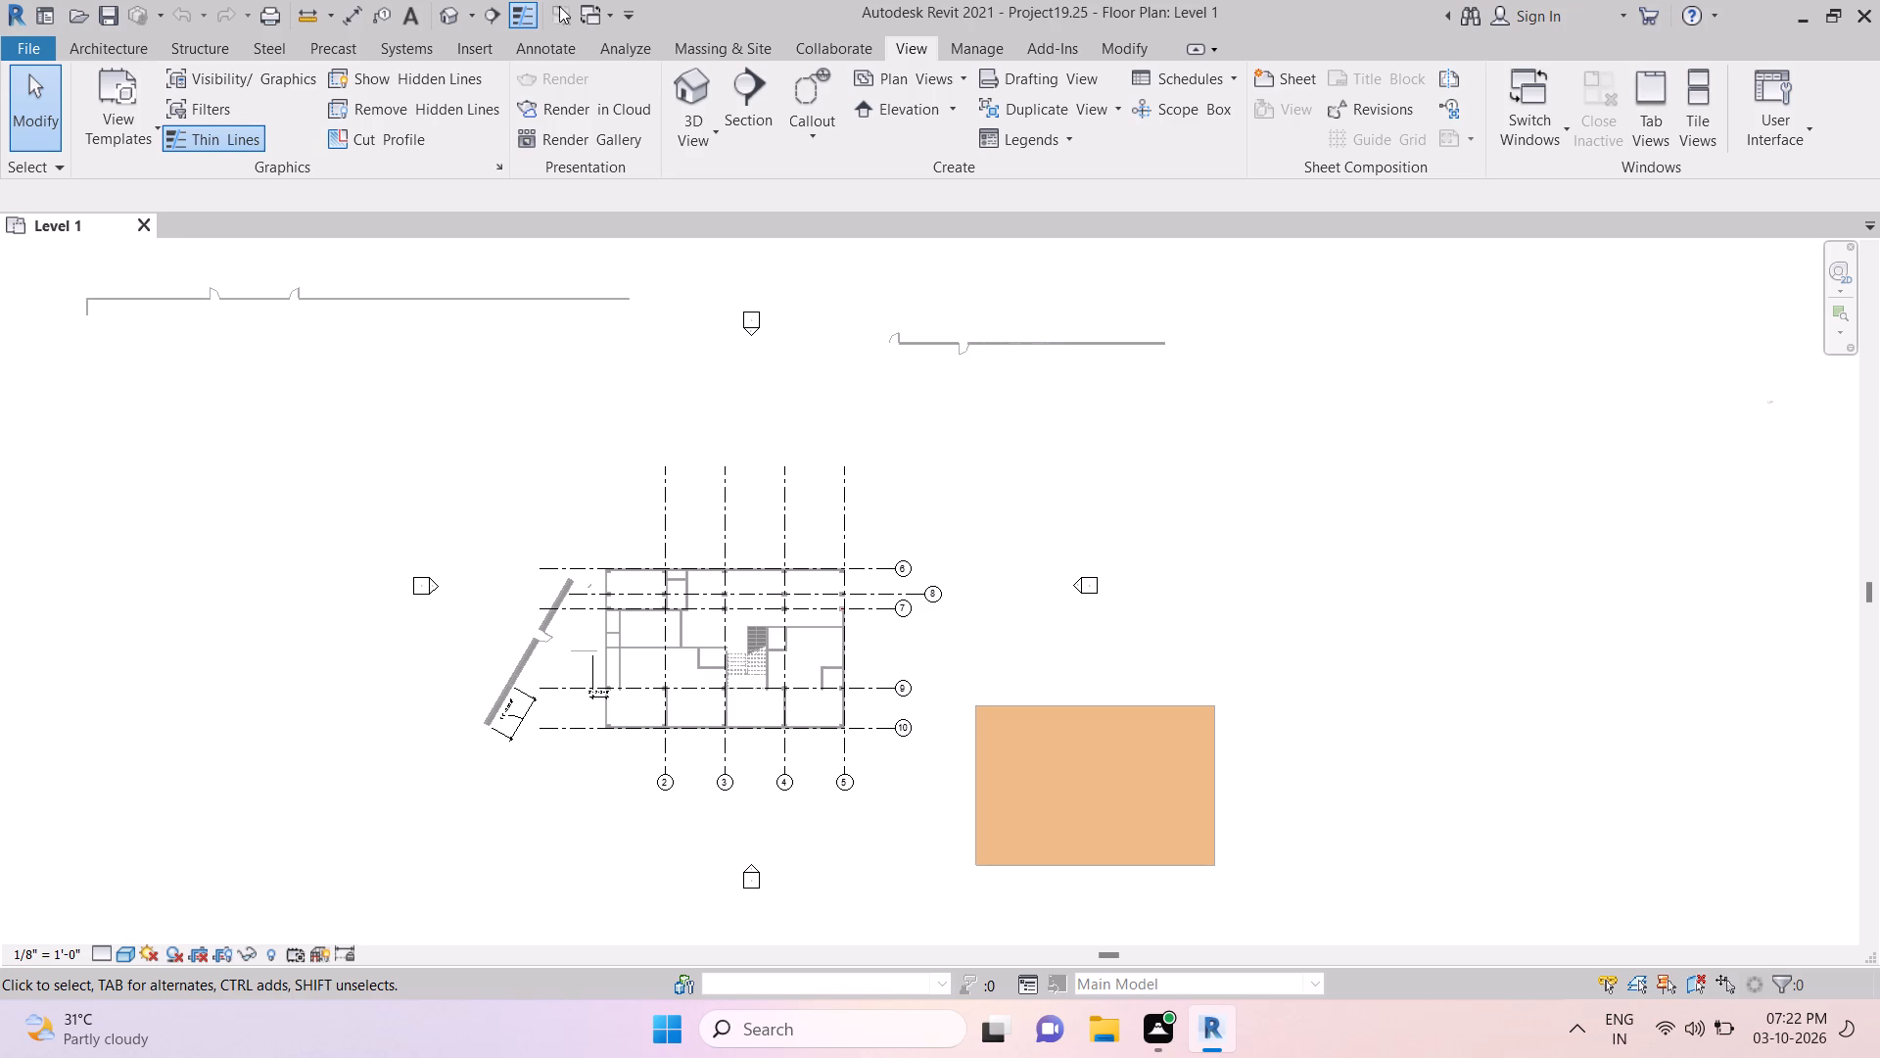
double_click(693, 89)
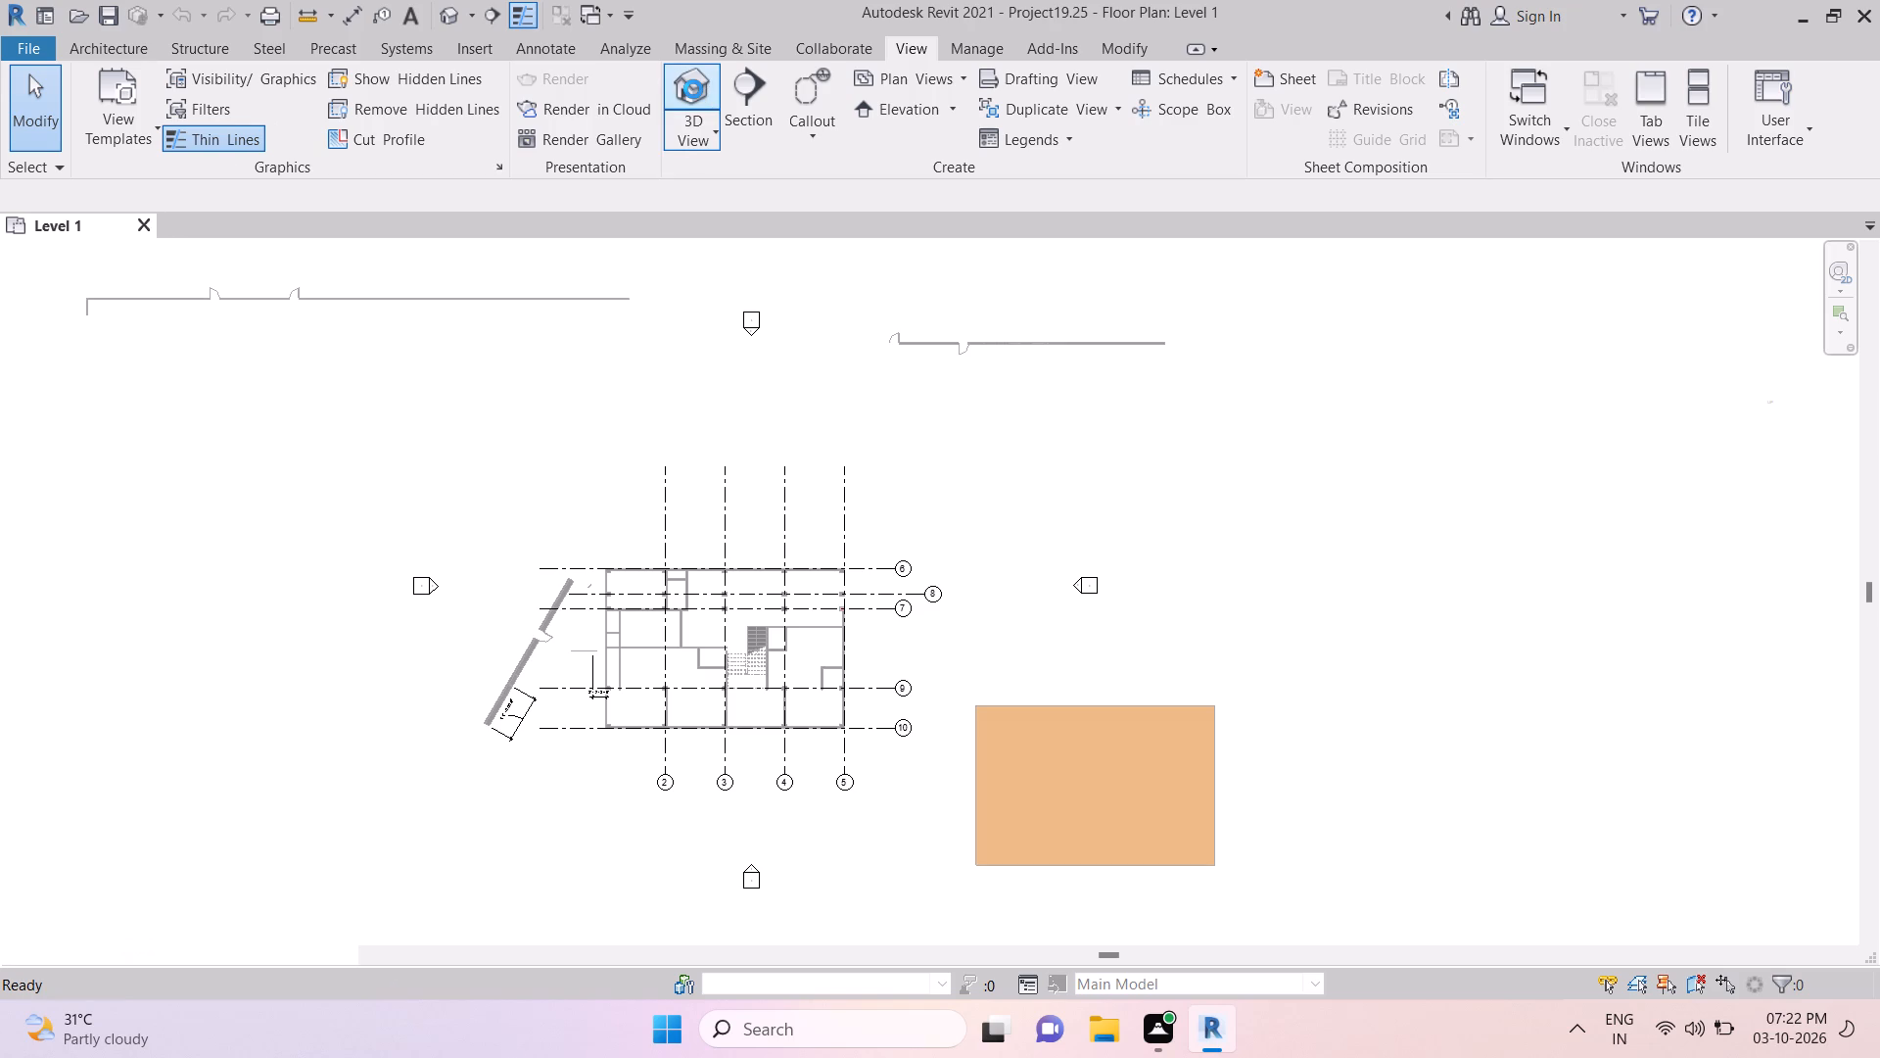
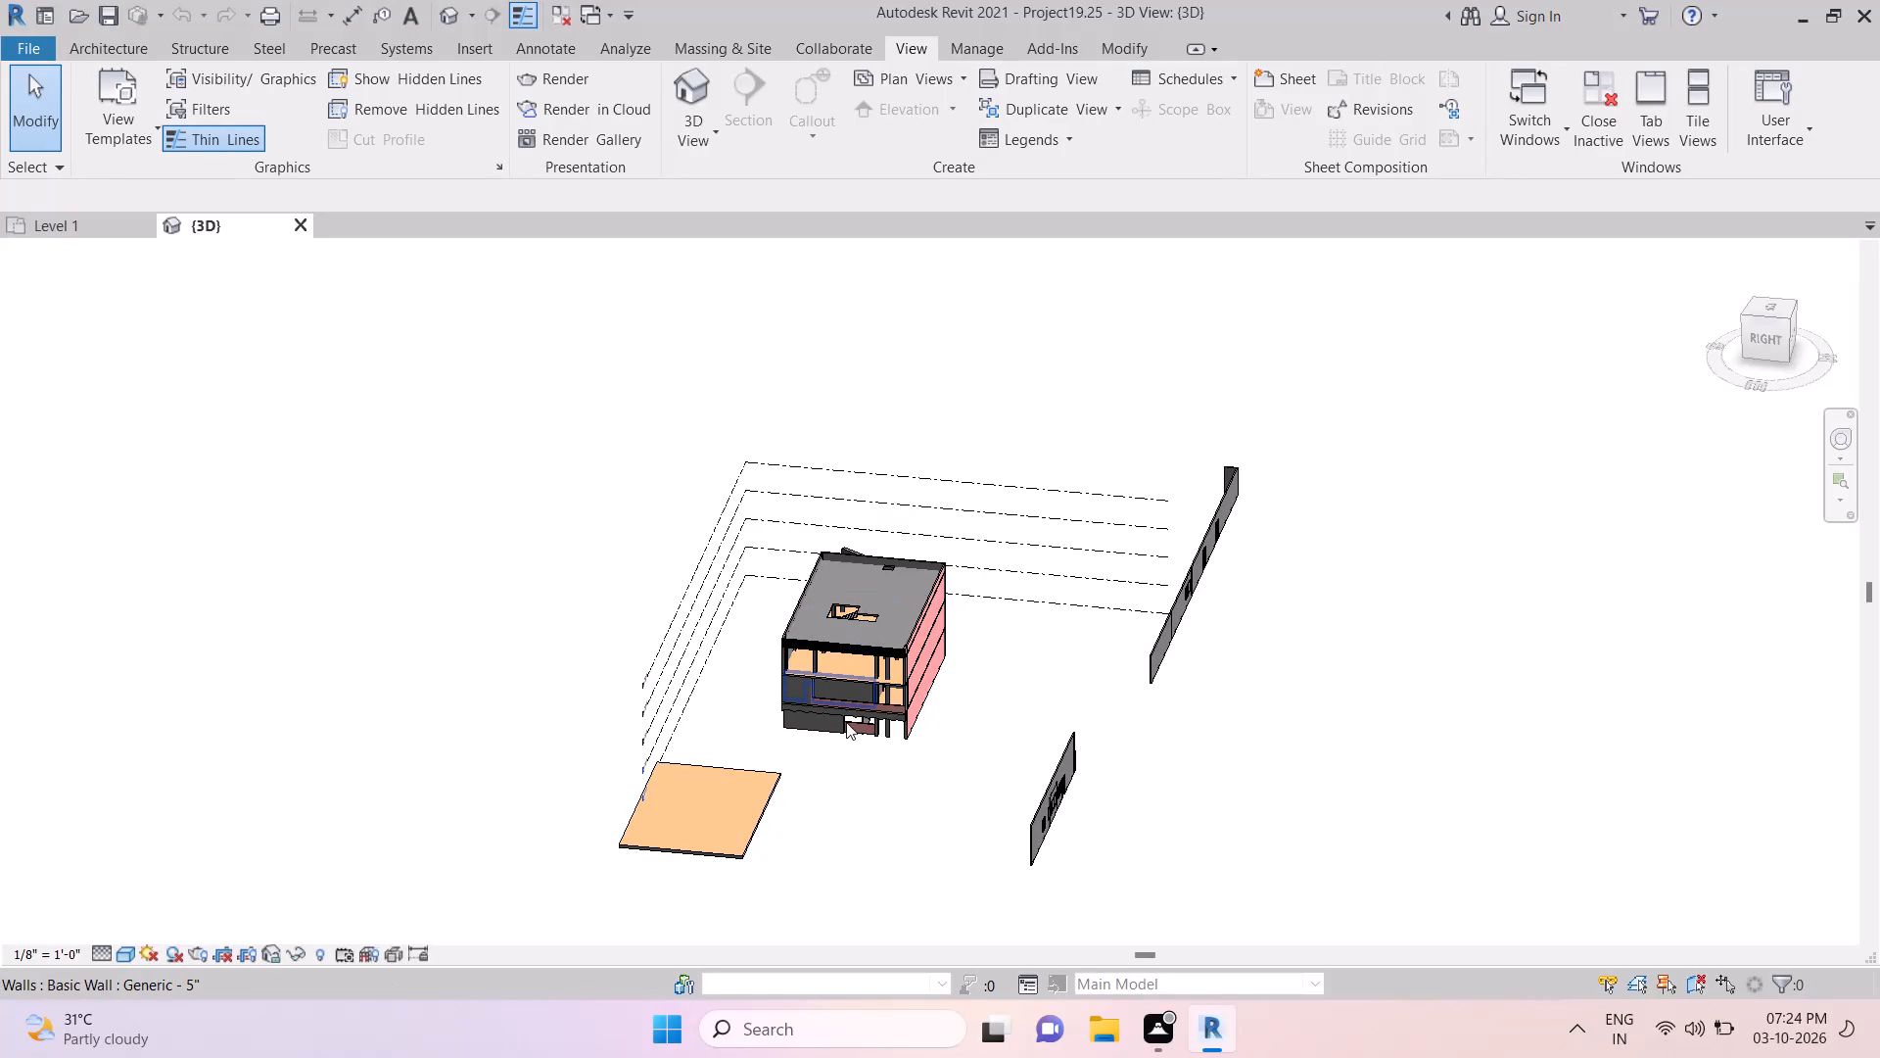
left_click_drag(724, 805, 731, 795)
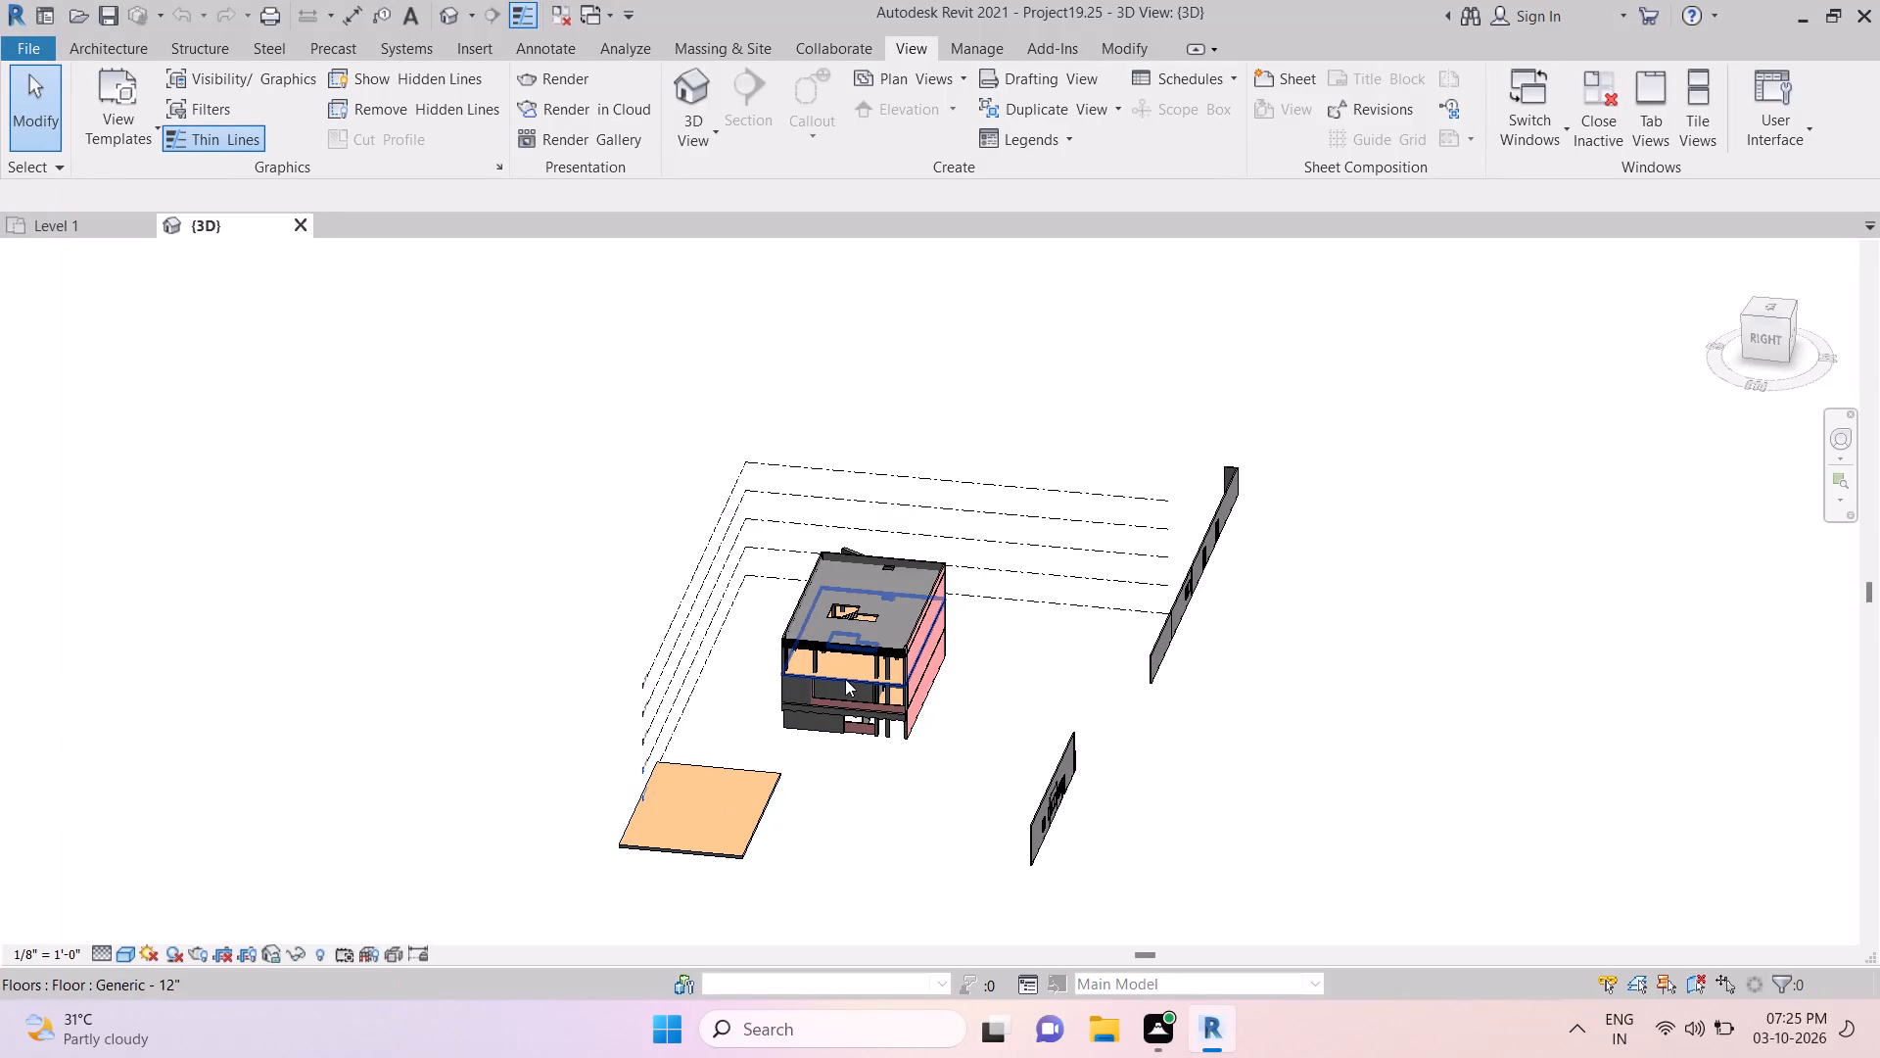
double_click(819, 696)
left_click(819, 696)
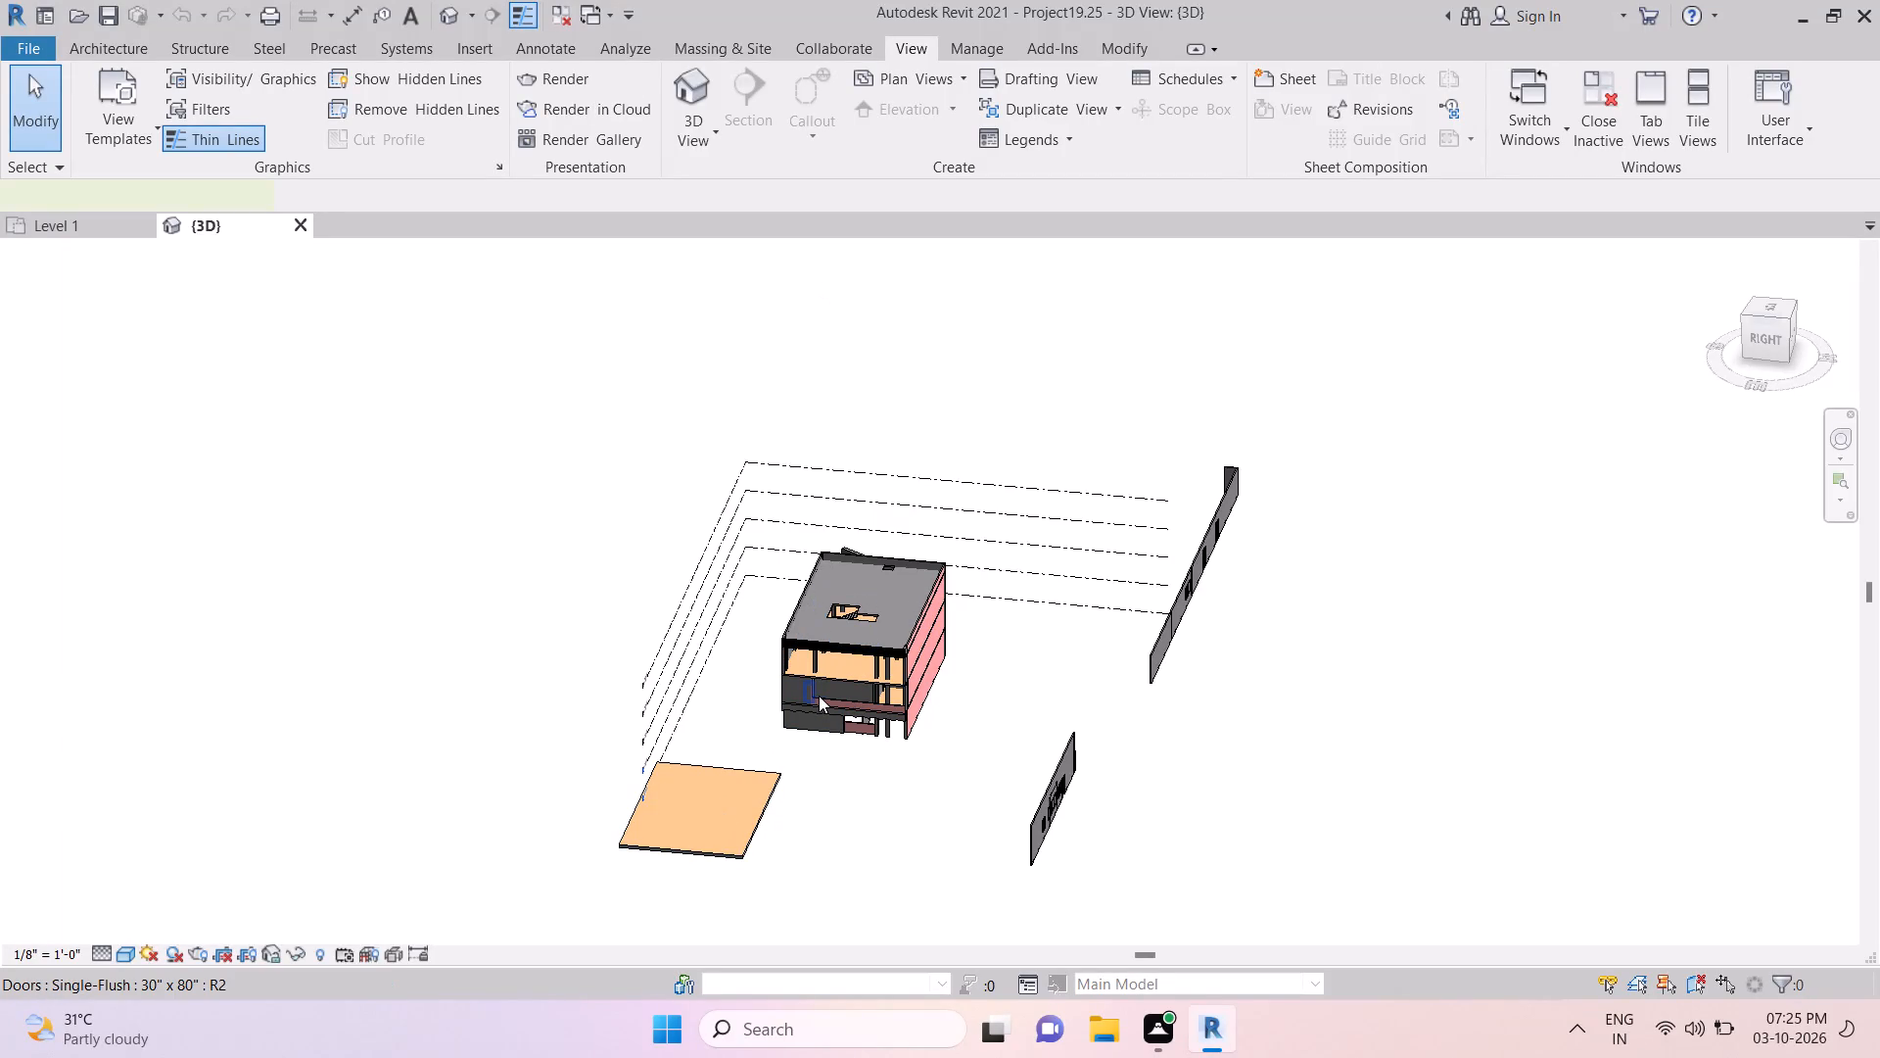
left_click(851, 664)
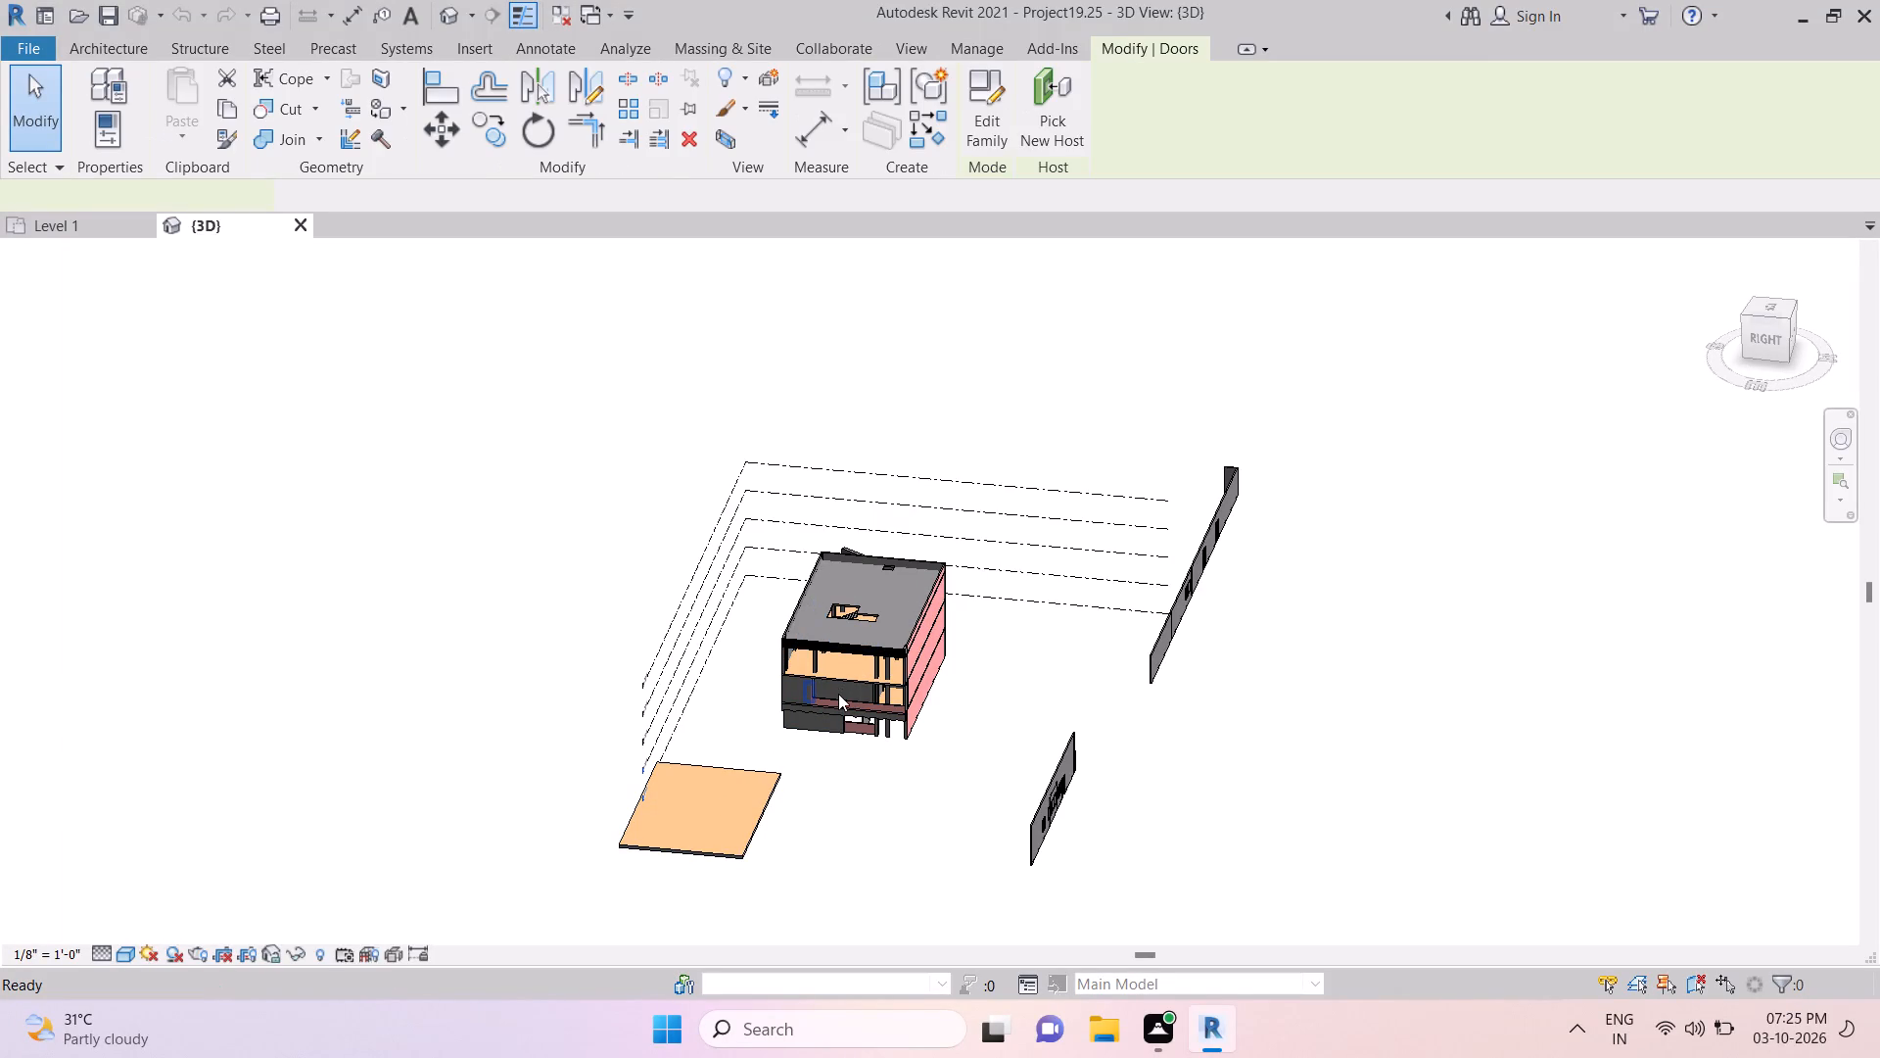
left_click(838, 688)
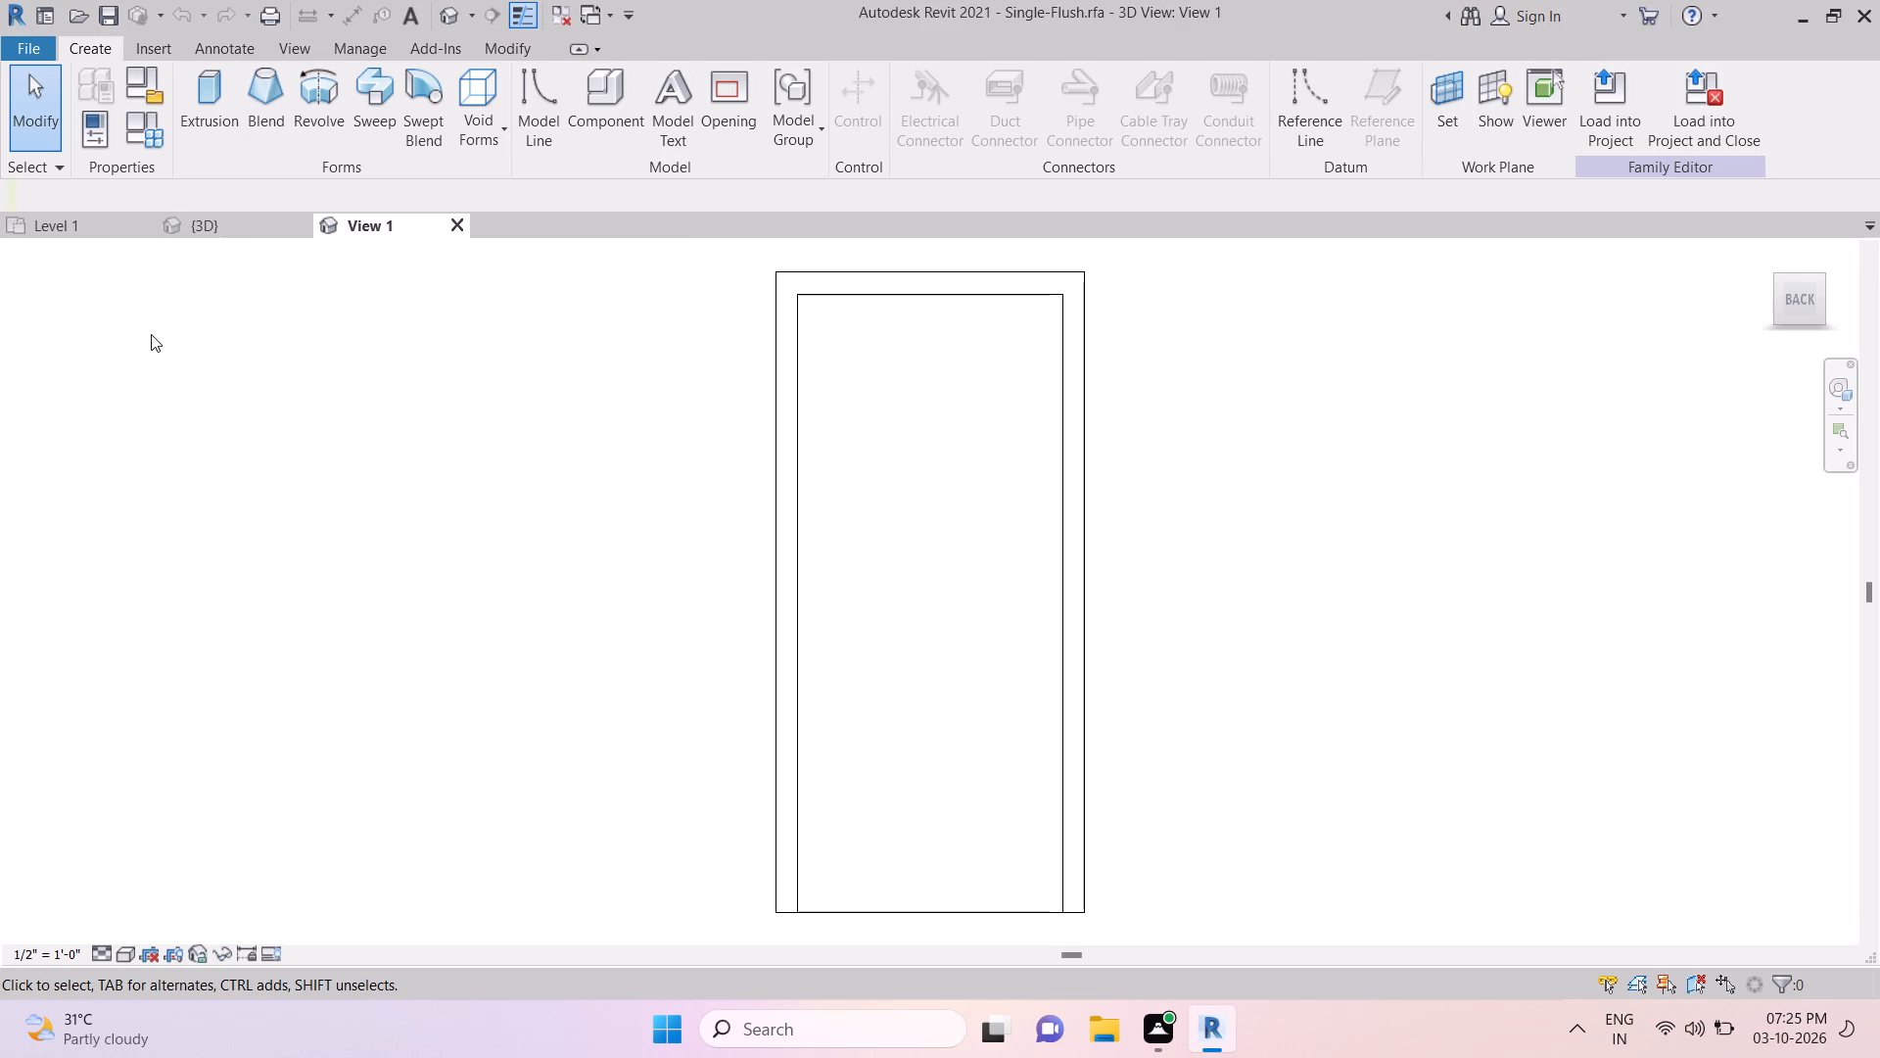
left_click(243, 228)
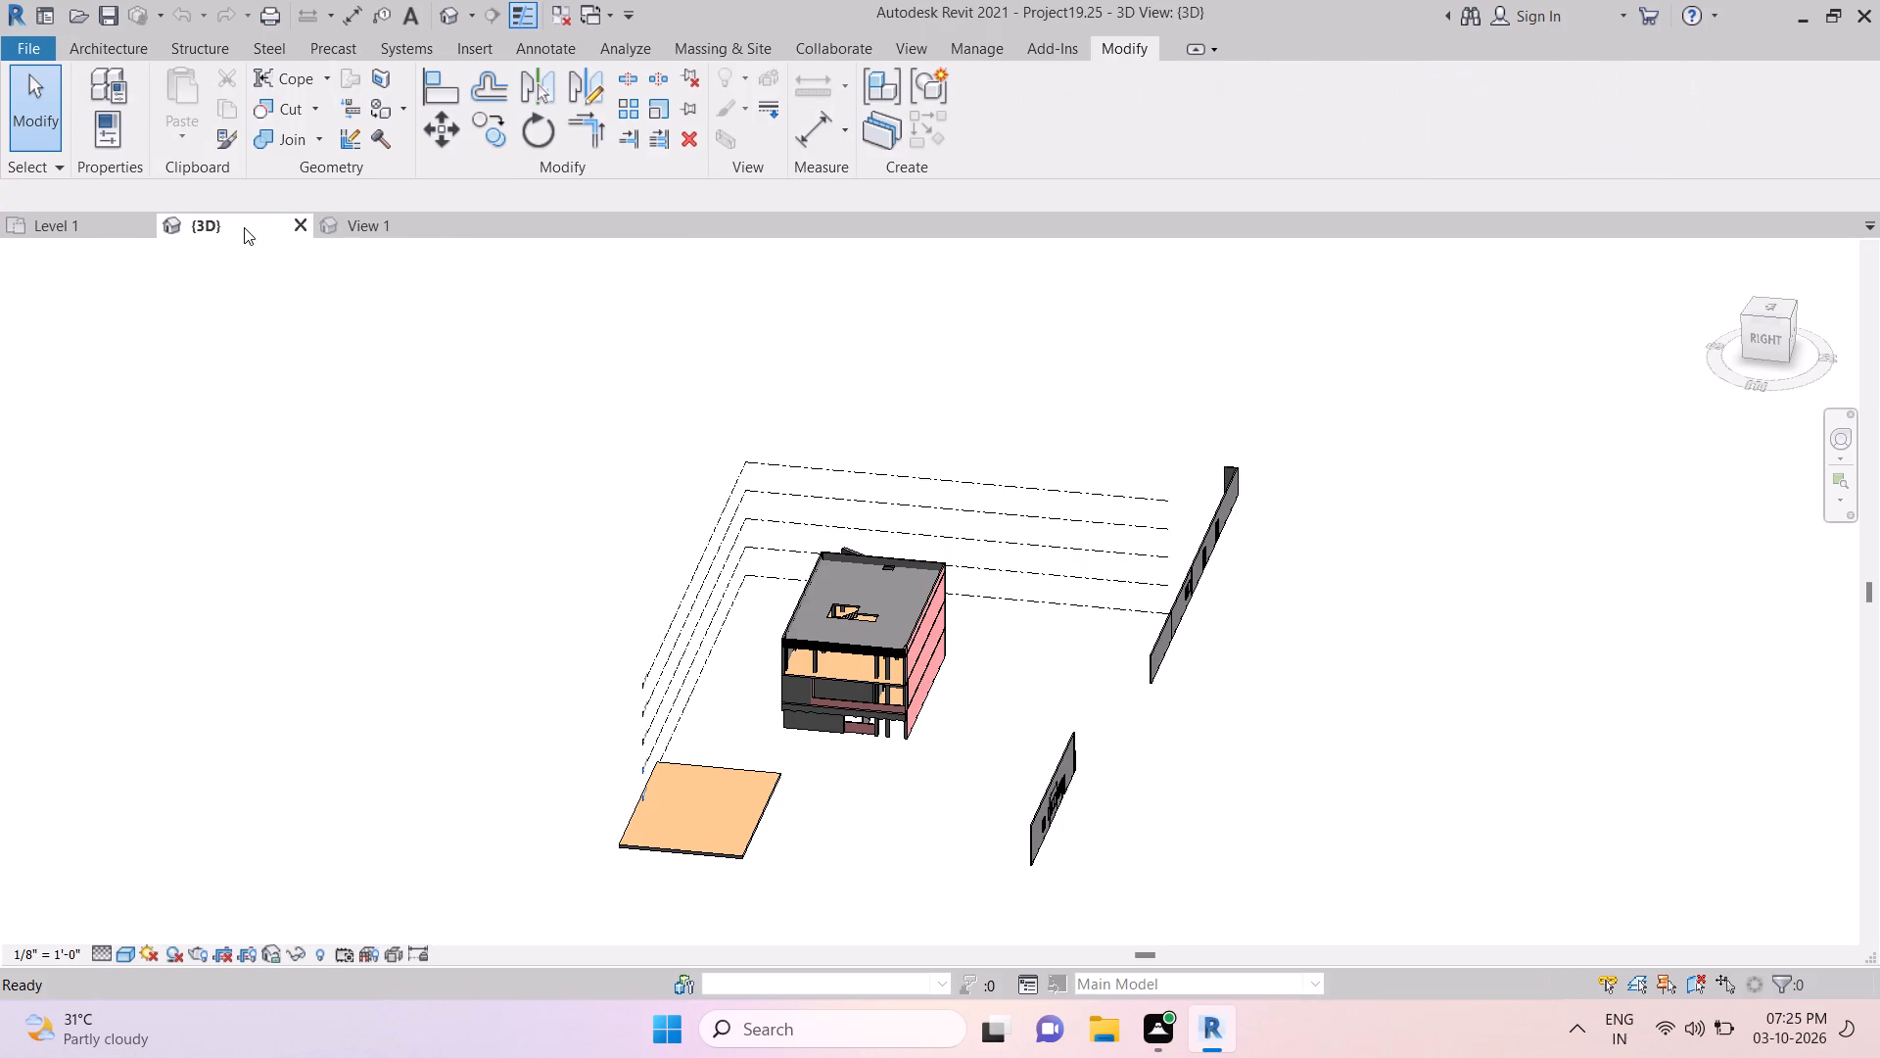
Switch to the Level 1 floor plan of Project19.25.
left_click(107, 234)
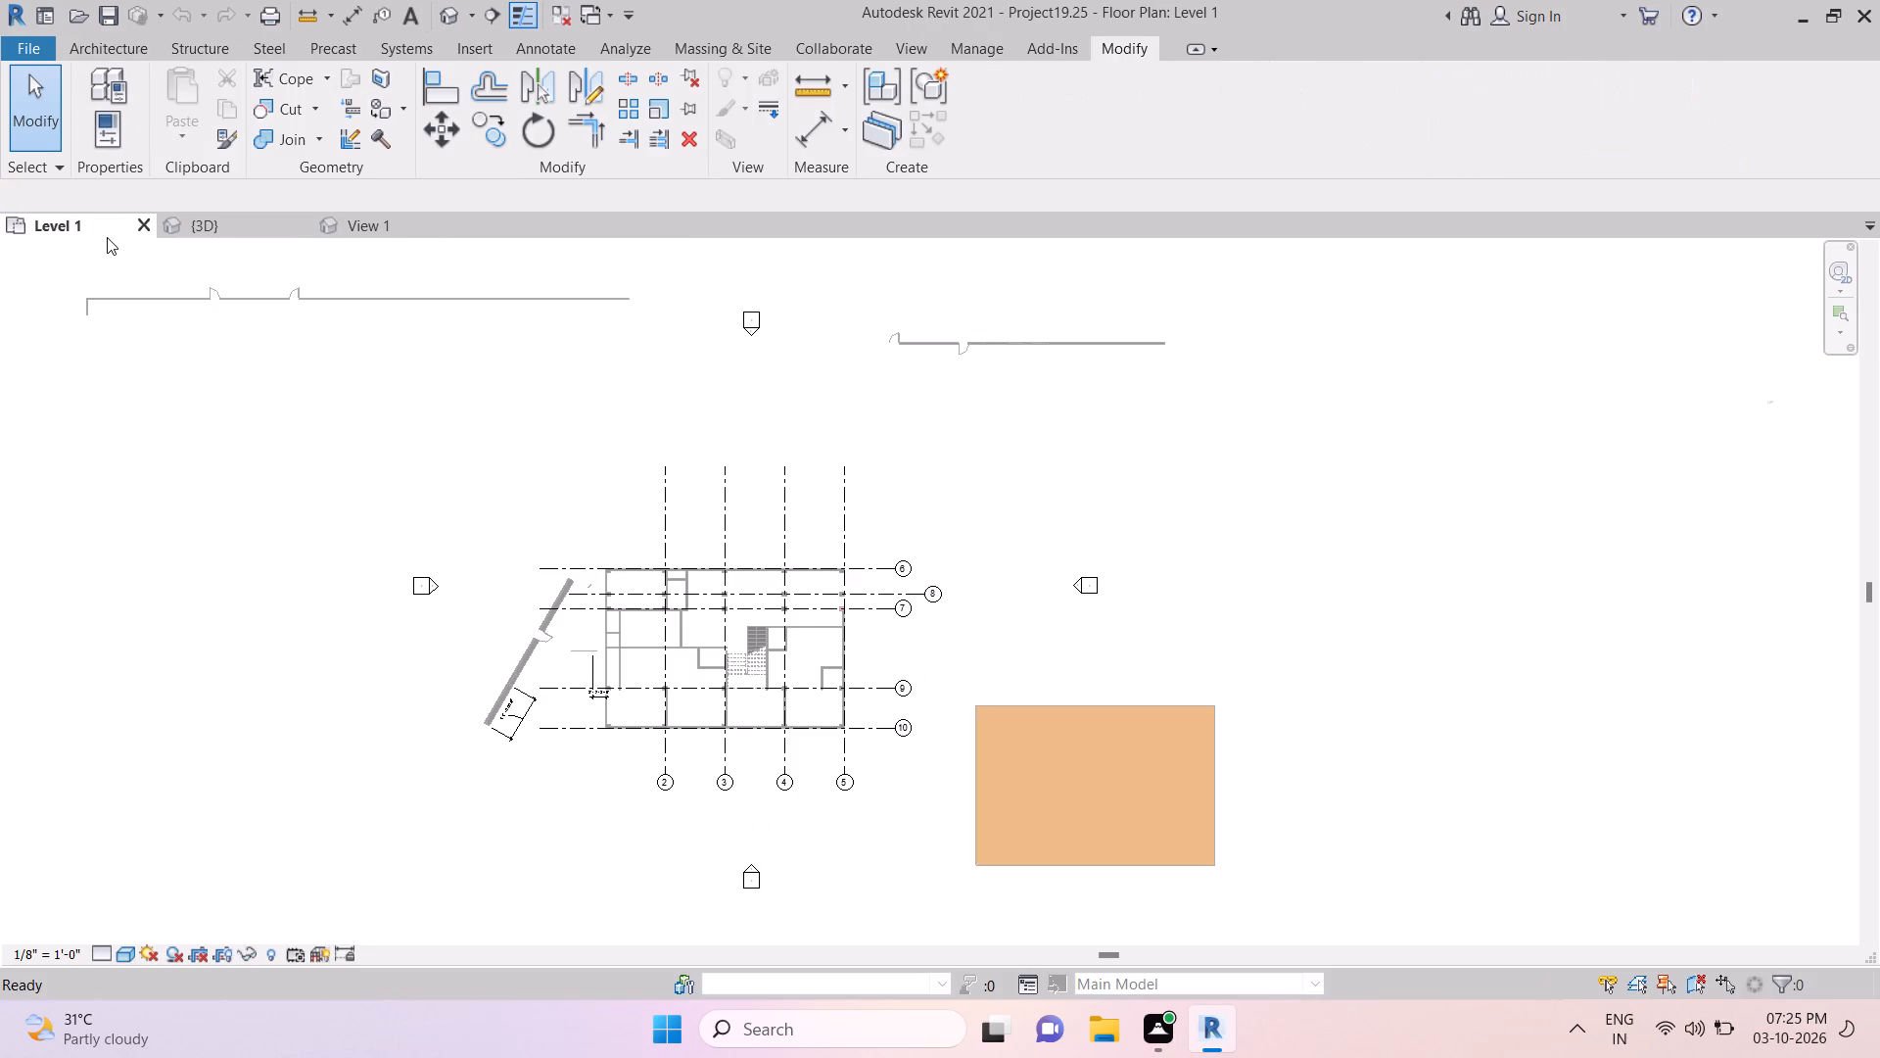
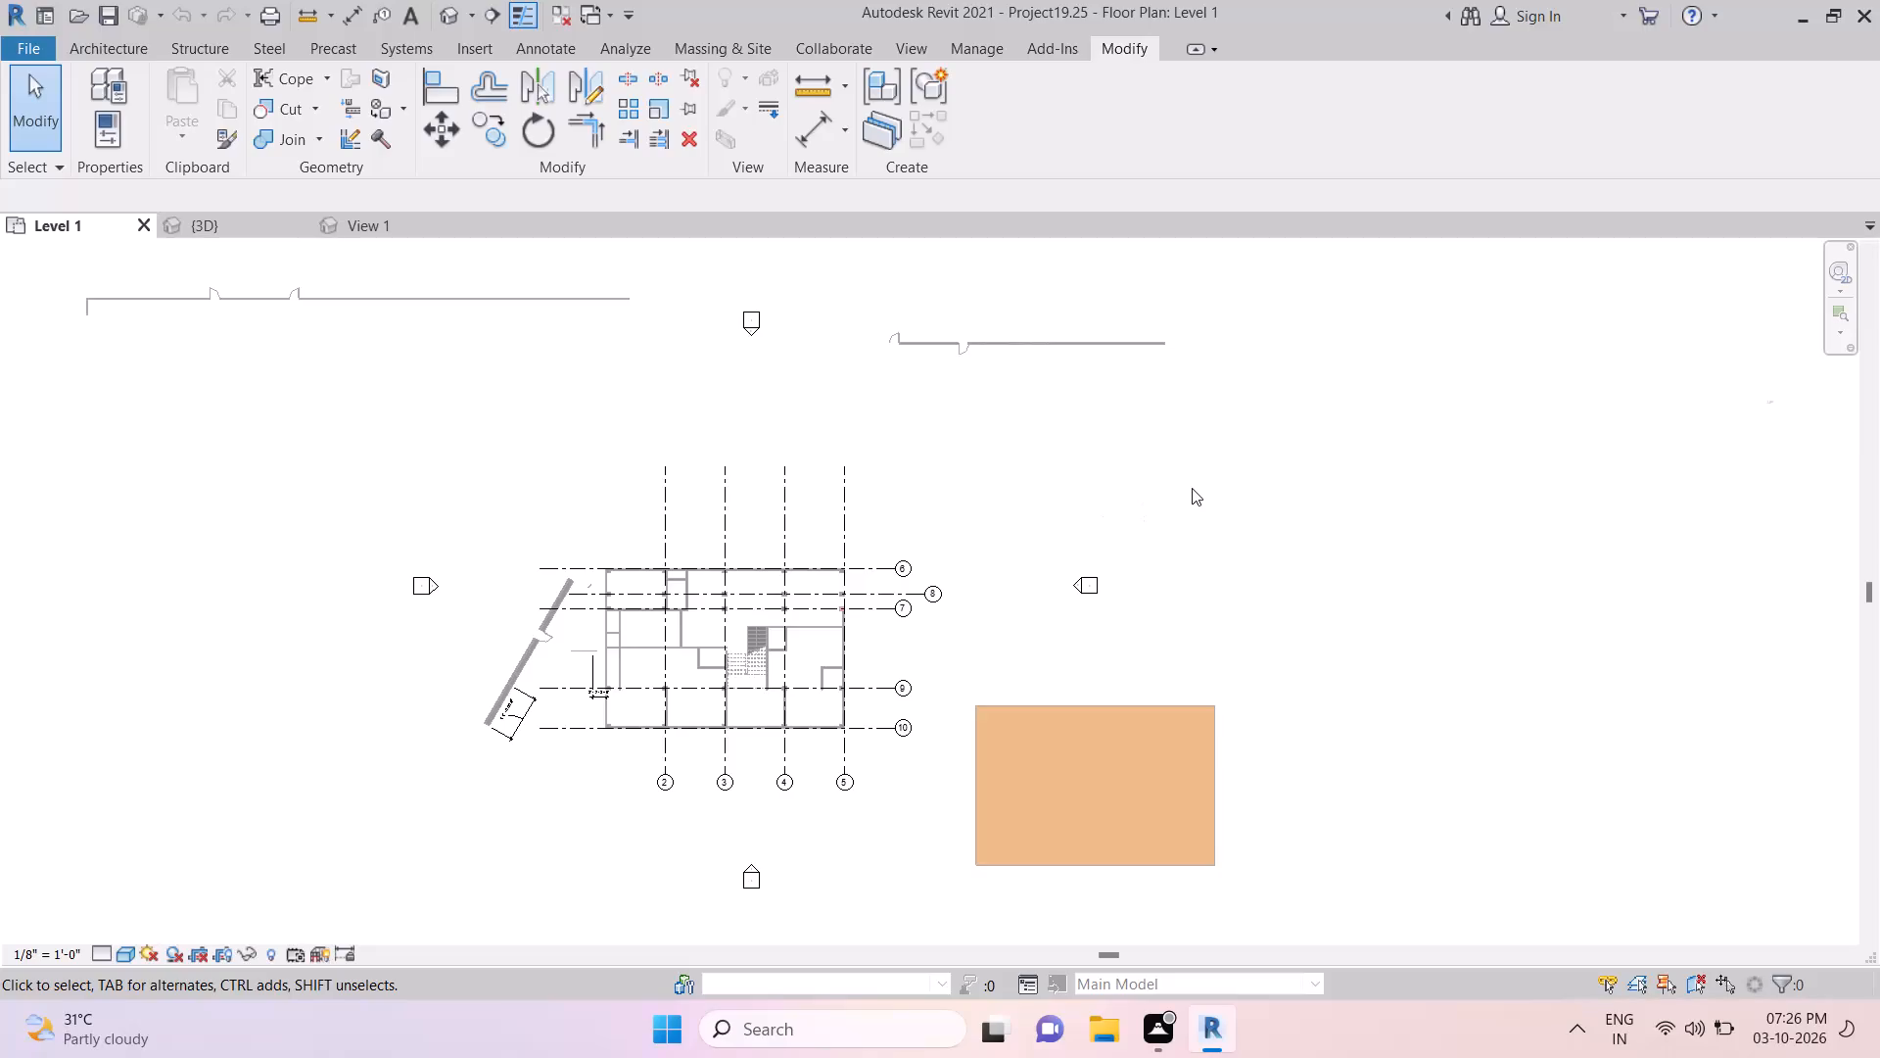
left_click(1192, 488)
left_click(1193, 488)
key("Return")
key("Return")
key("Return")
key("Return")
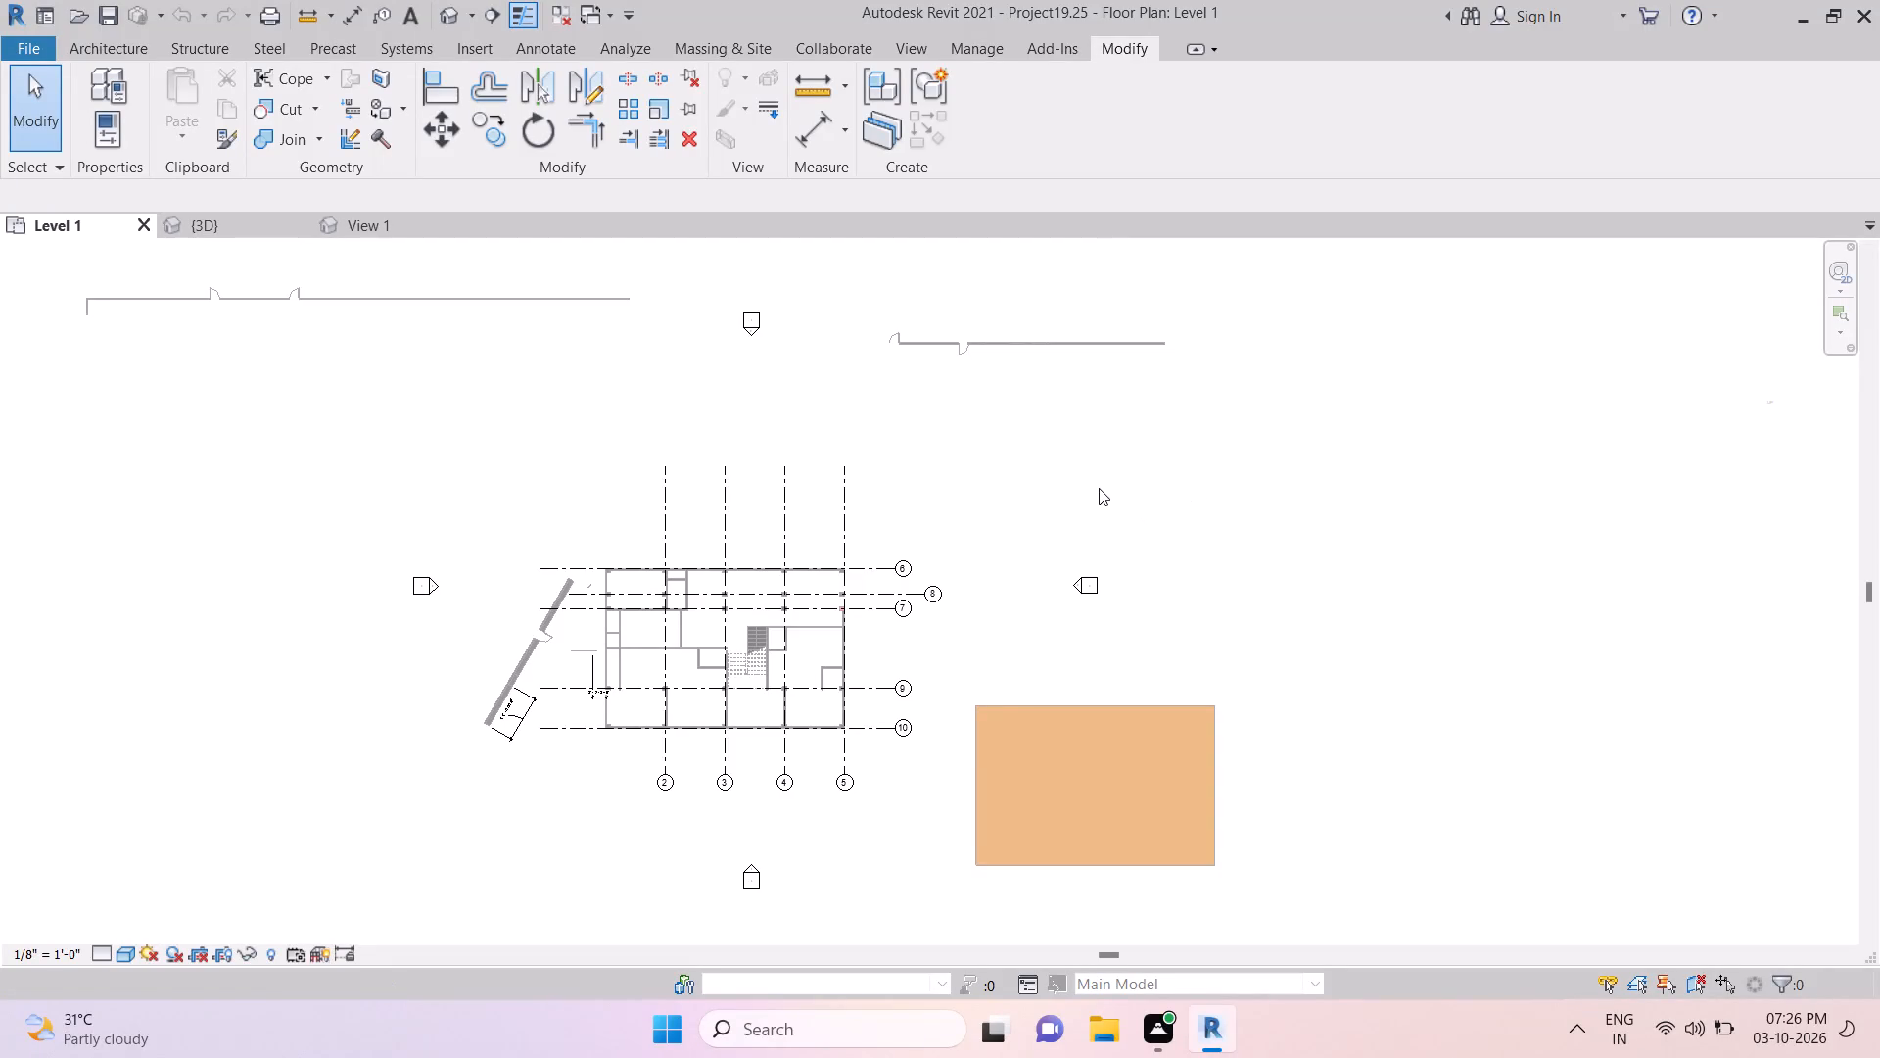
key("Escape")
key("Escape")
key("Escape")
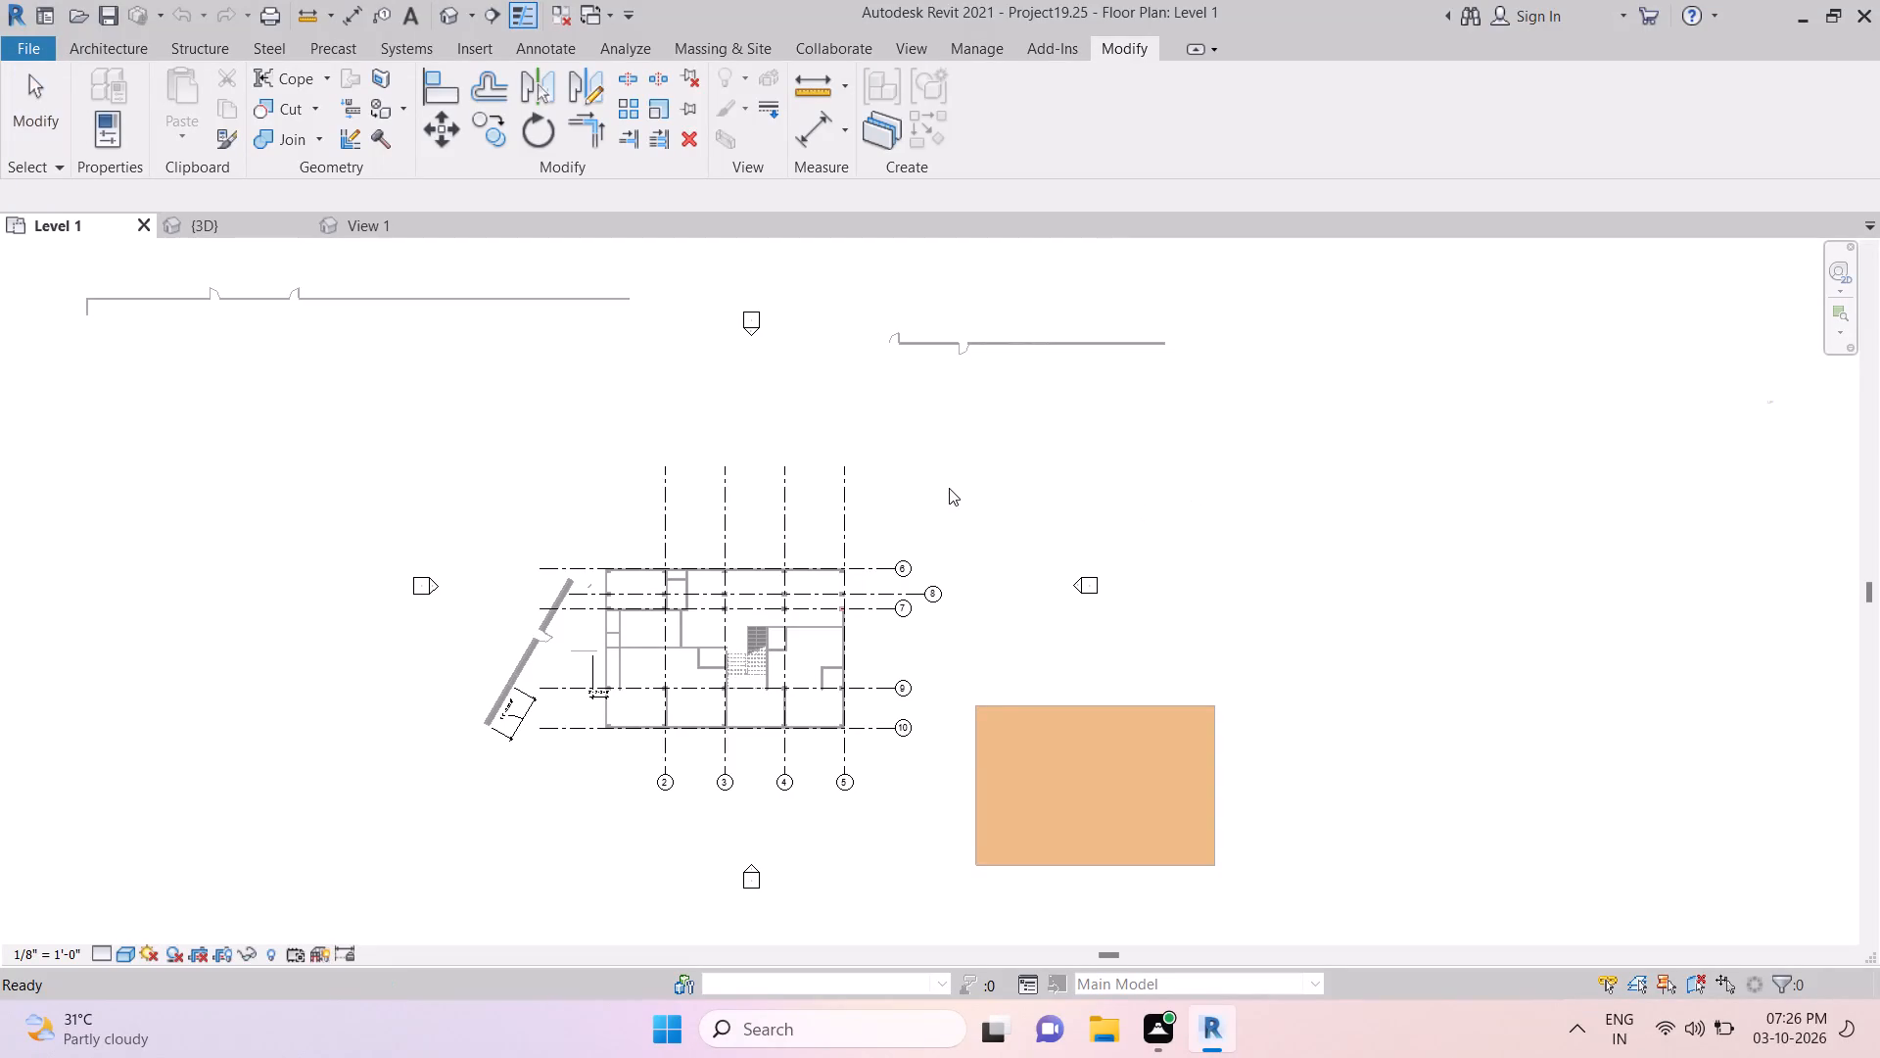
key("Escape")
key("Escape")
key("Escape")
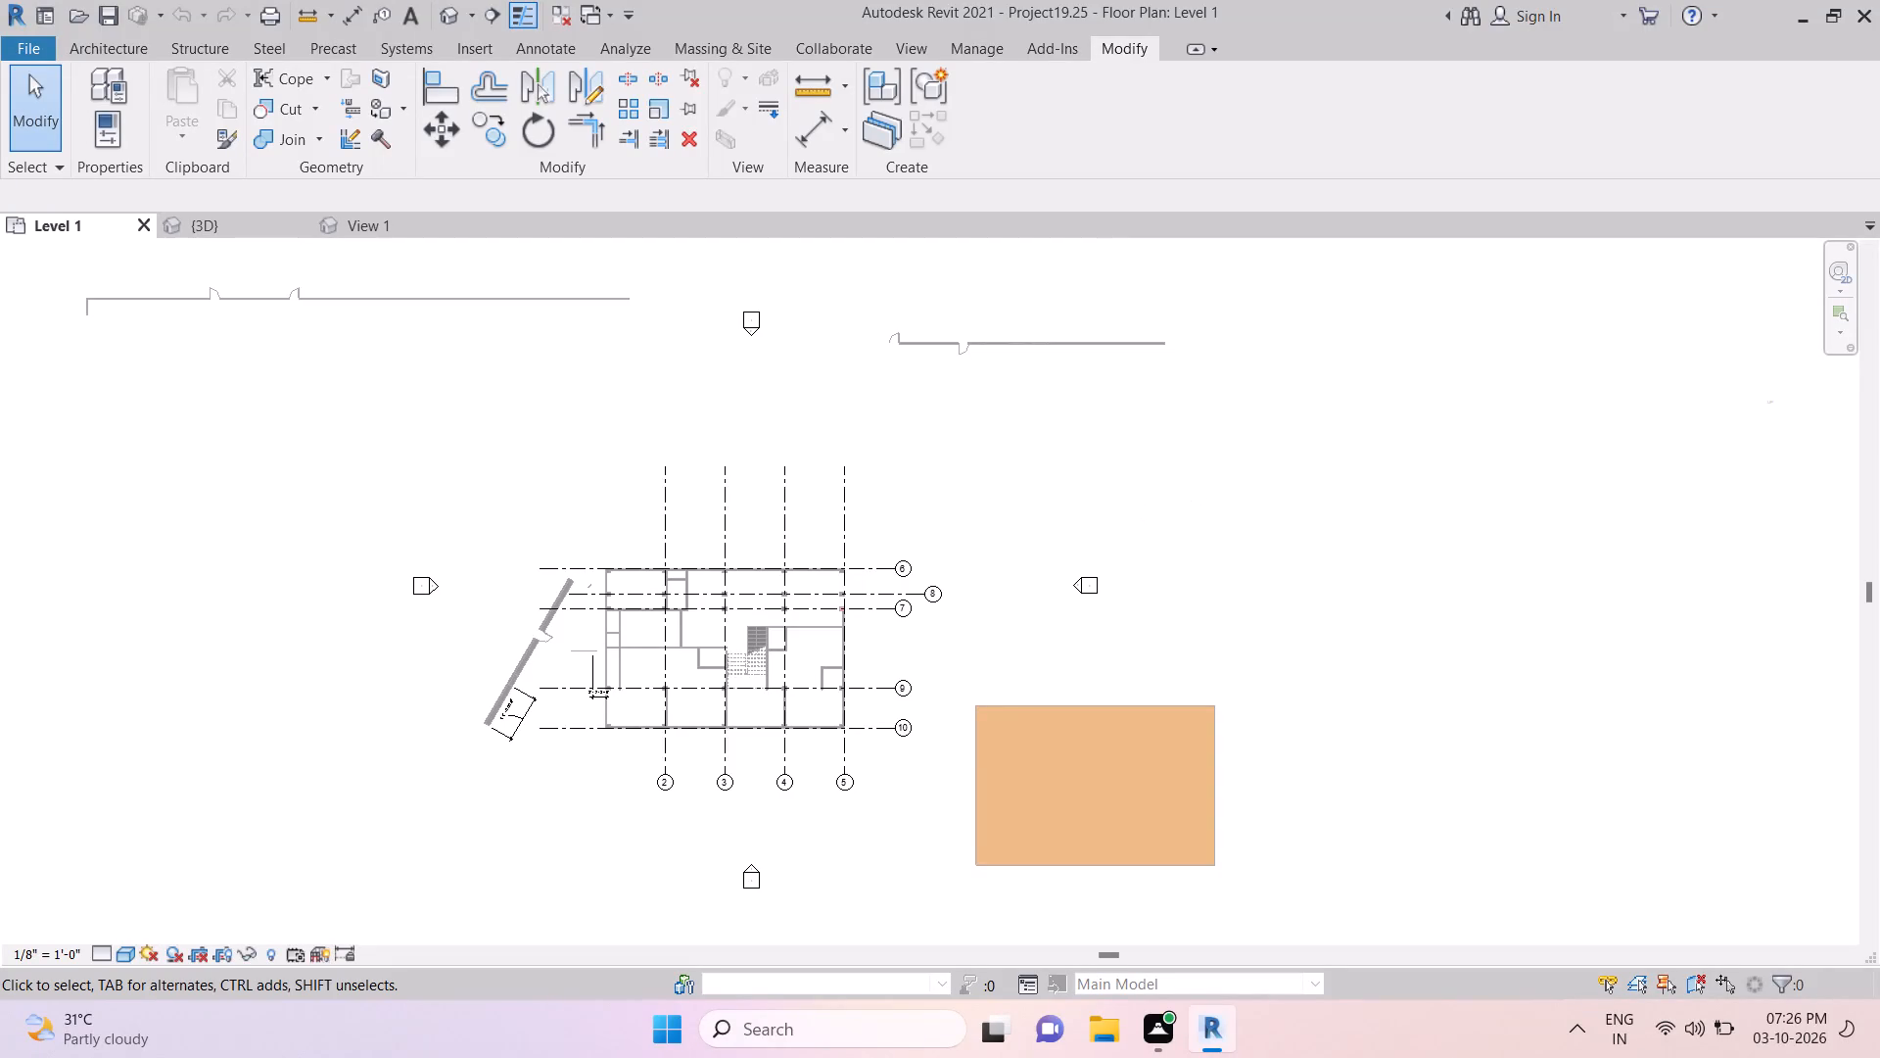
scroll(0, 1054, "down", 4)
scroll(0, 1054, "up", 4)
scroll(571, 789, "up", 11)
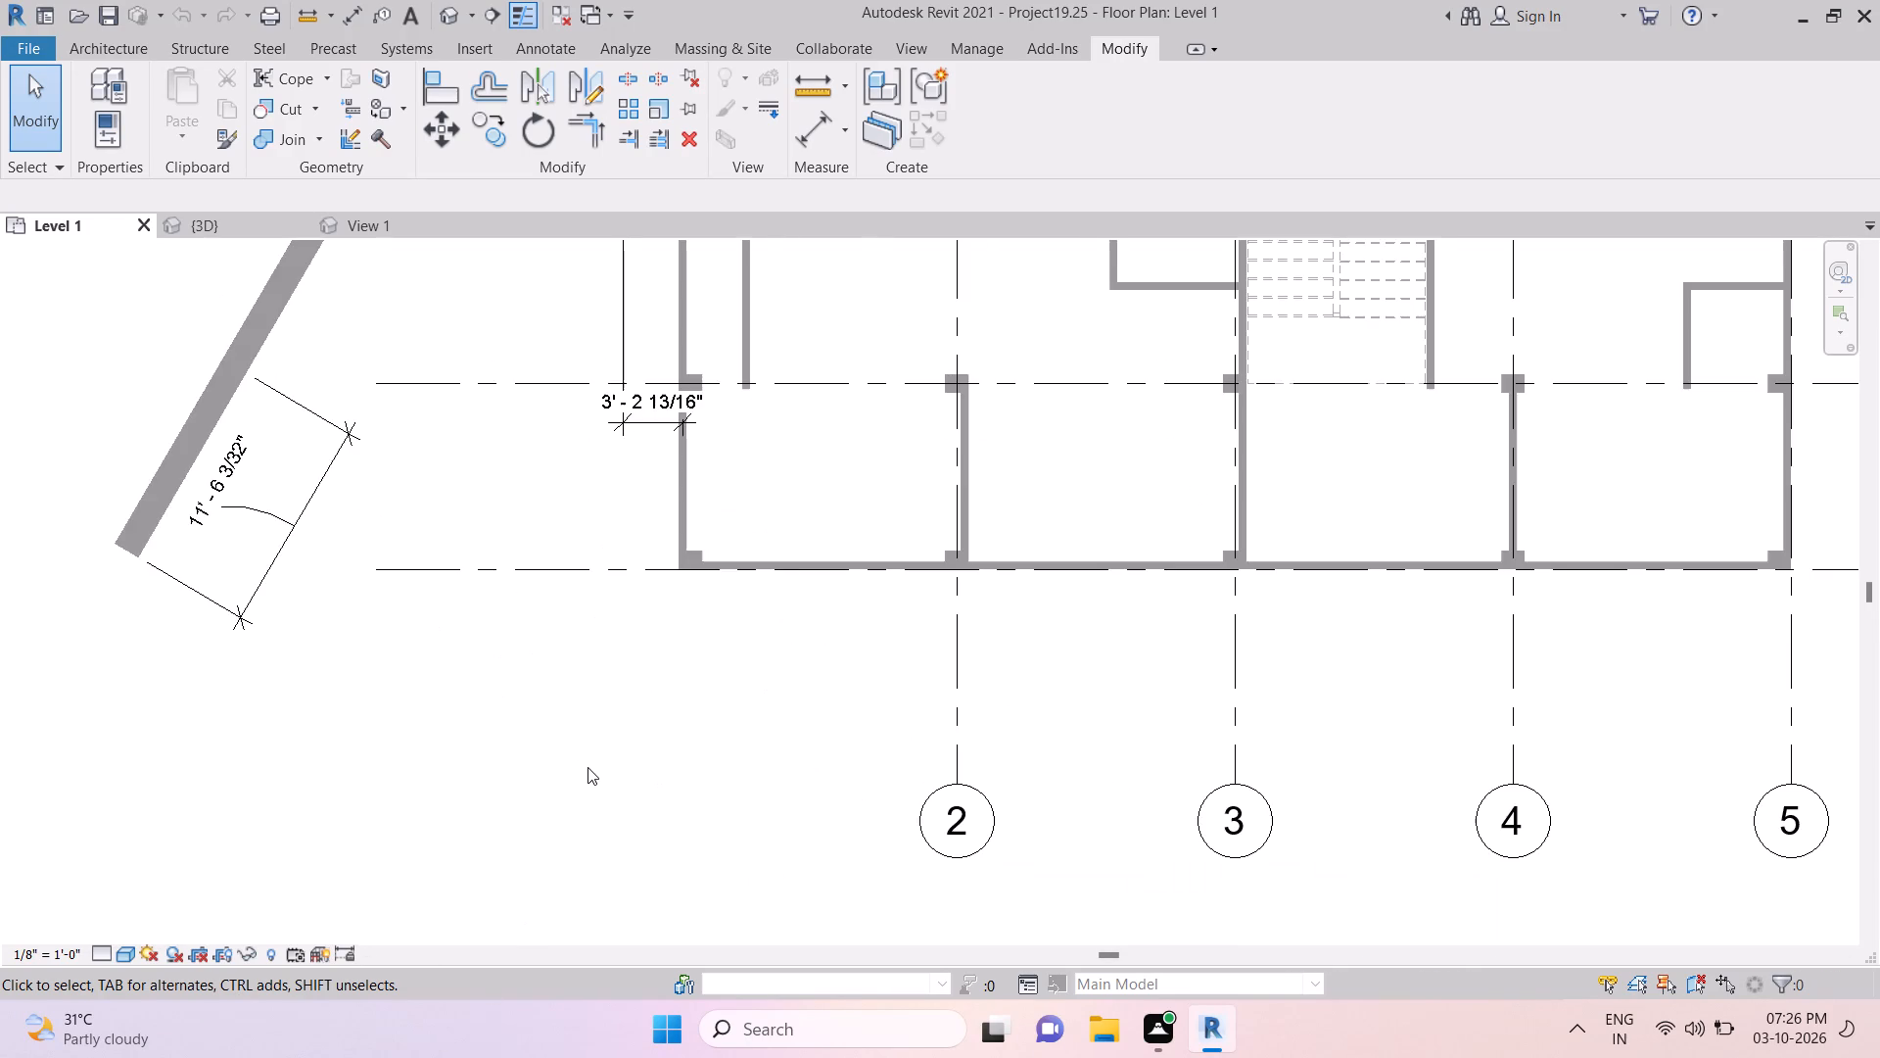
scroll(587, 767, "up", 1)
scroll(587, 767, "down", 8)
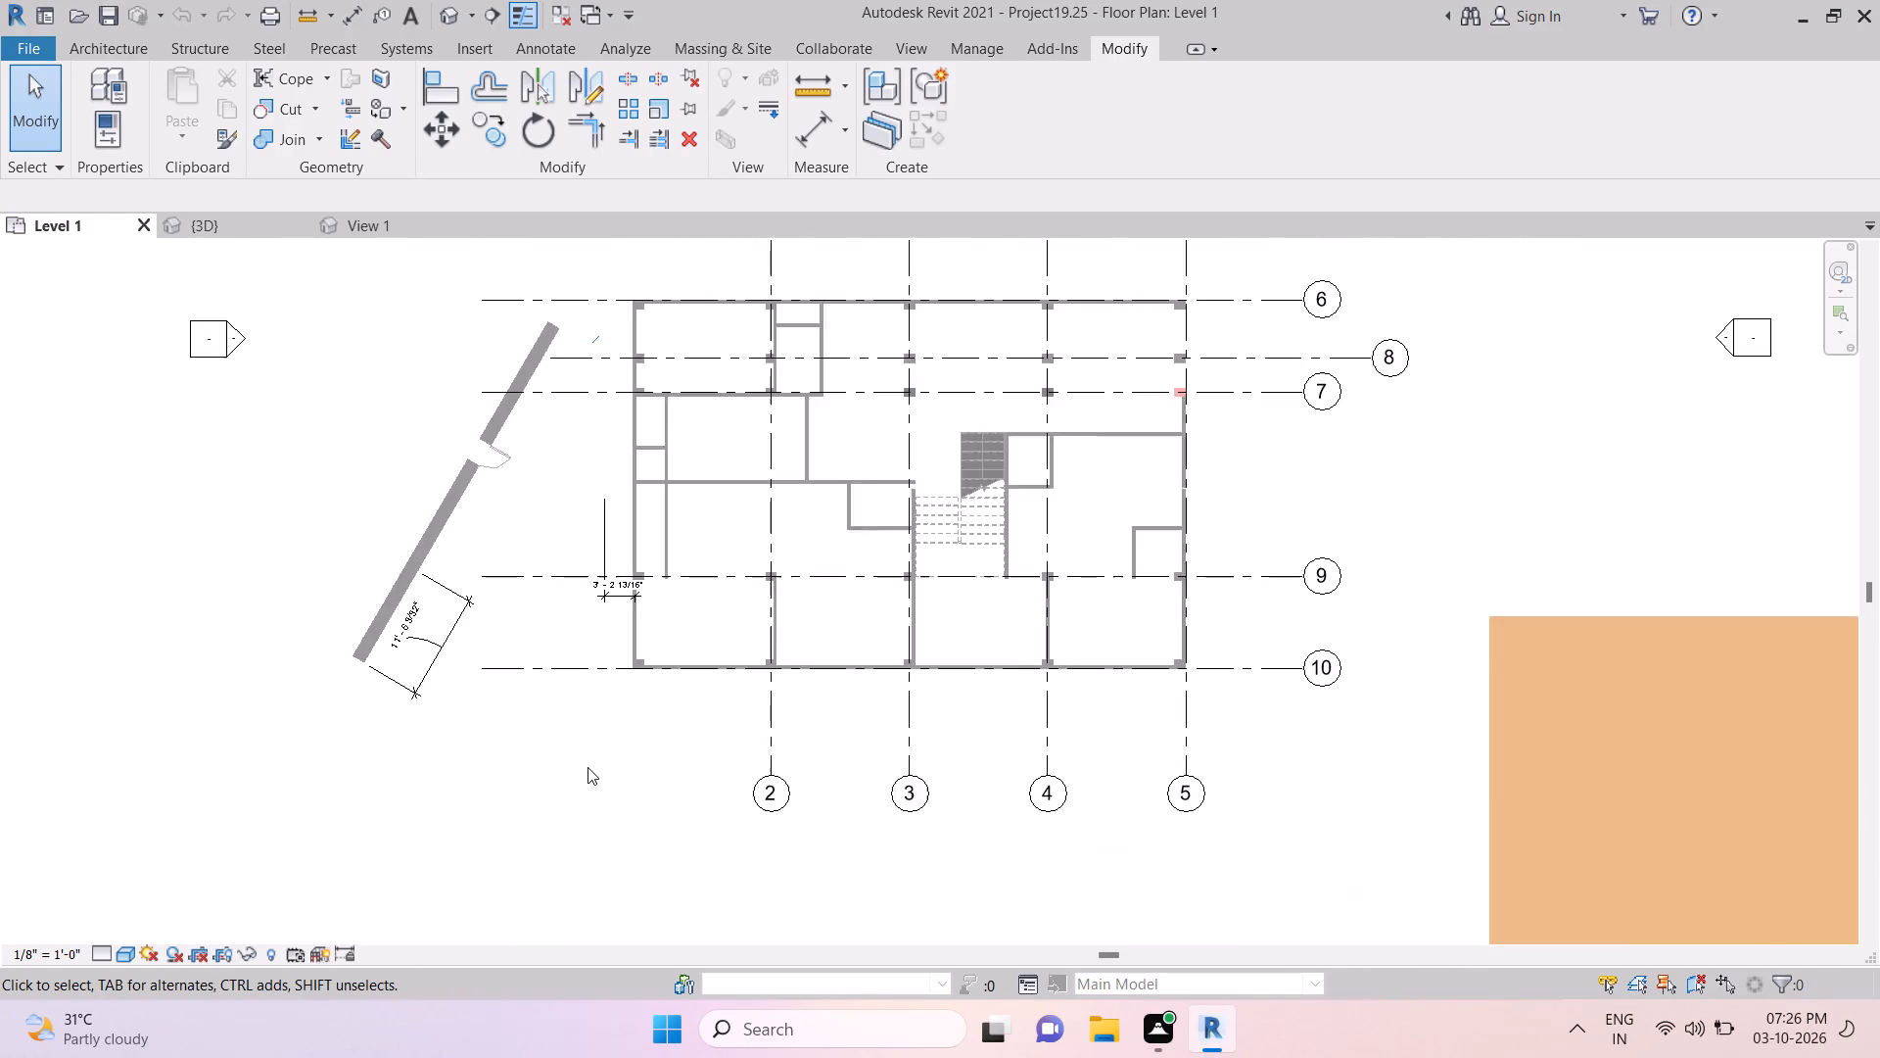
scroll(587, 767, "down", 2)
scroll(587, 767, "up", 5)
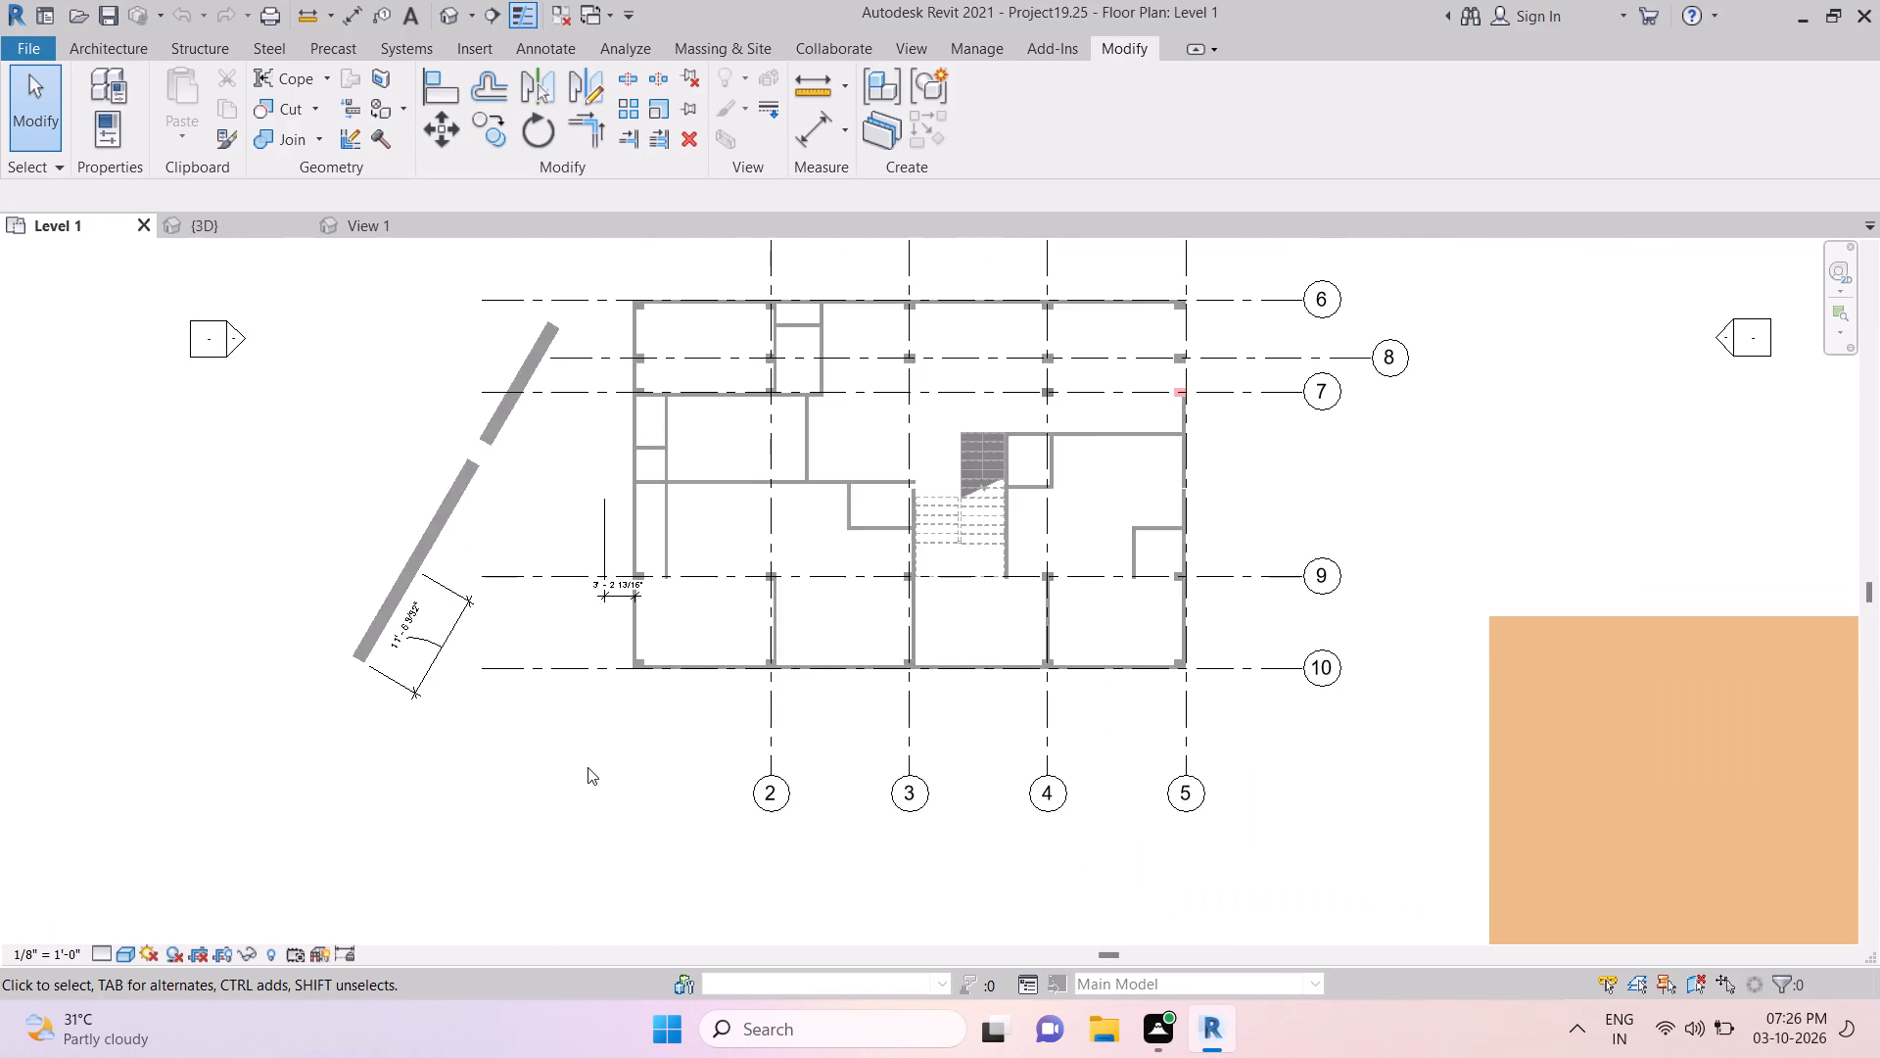
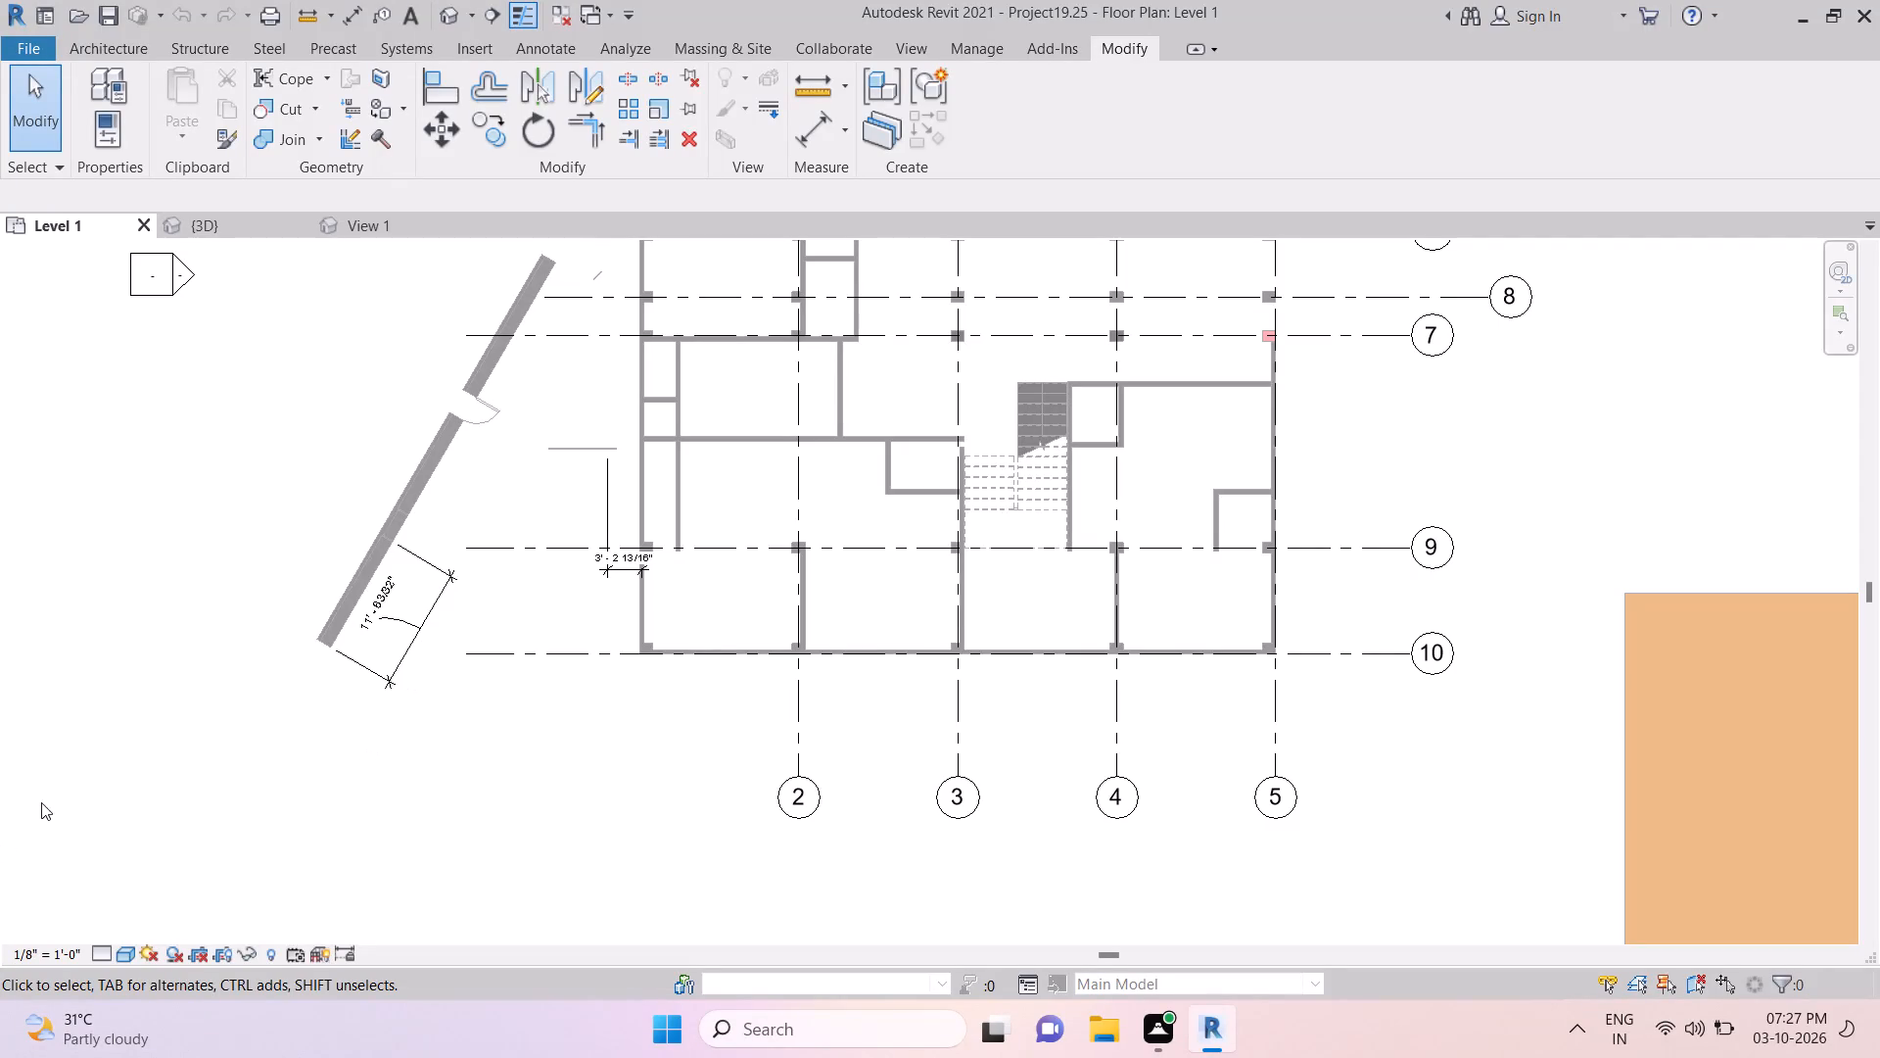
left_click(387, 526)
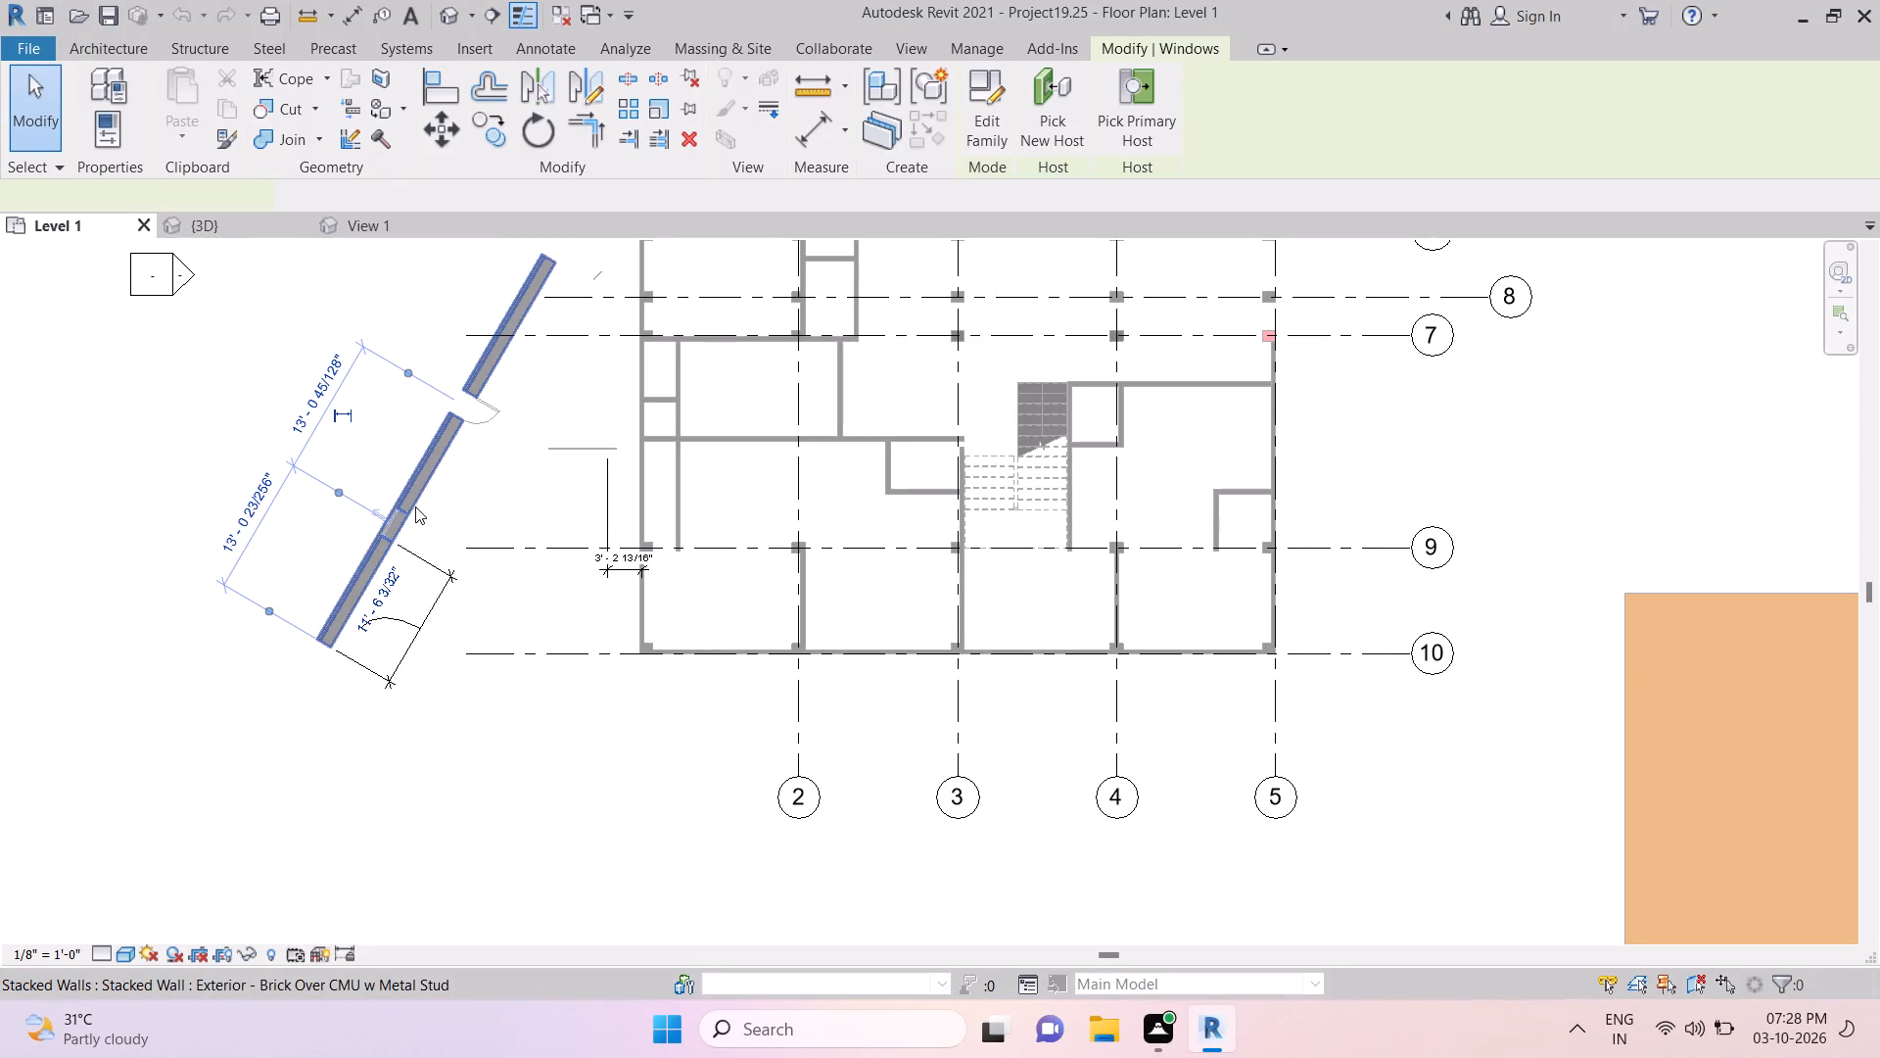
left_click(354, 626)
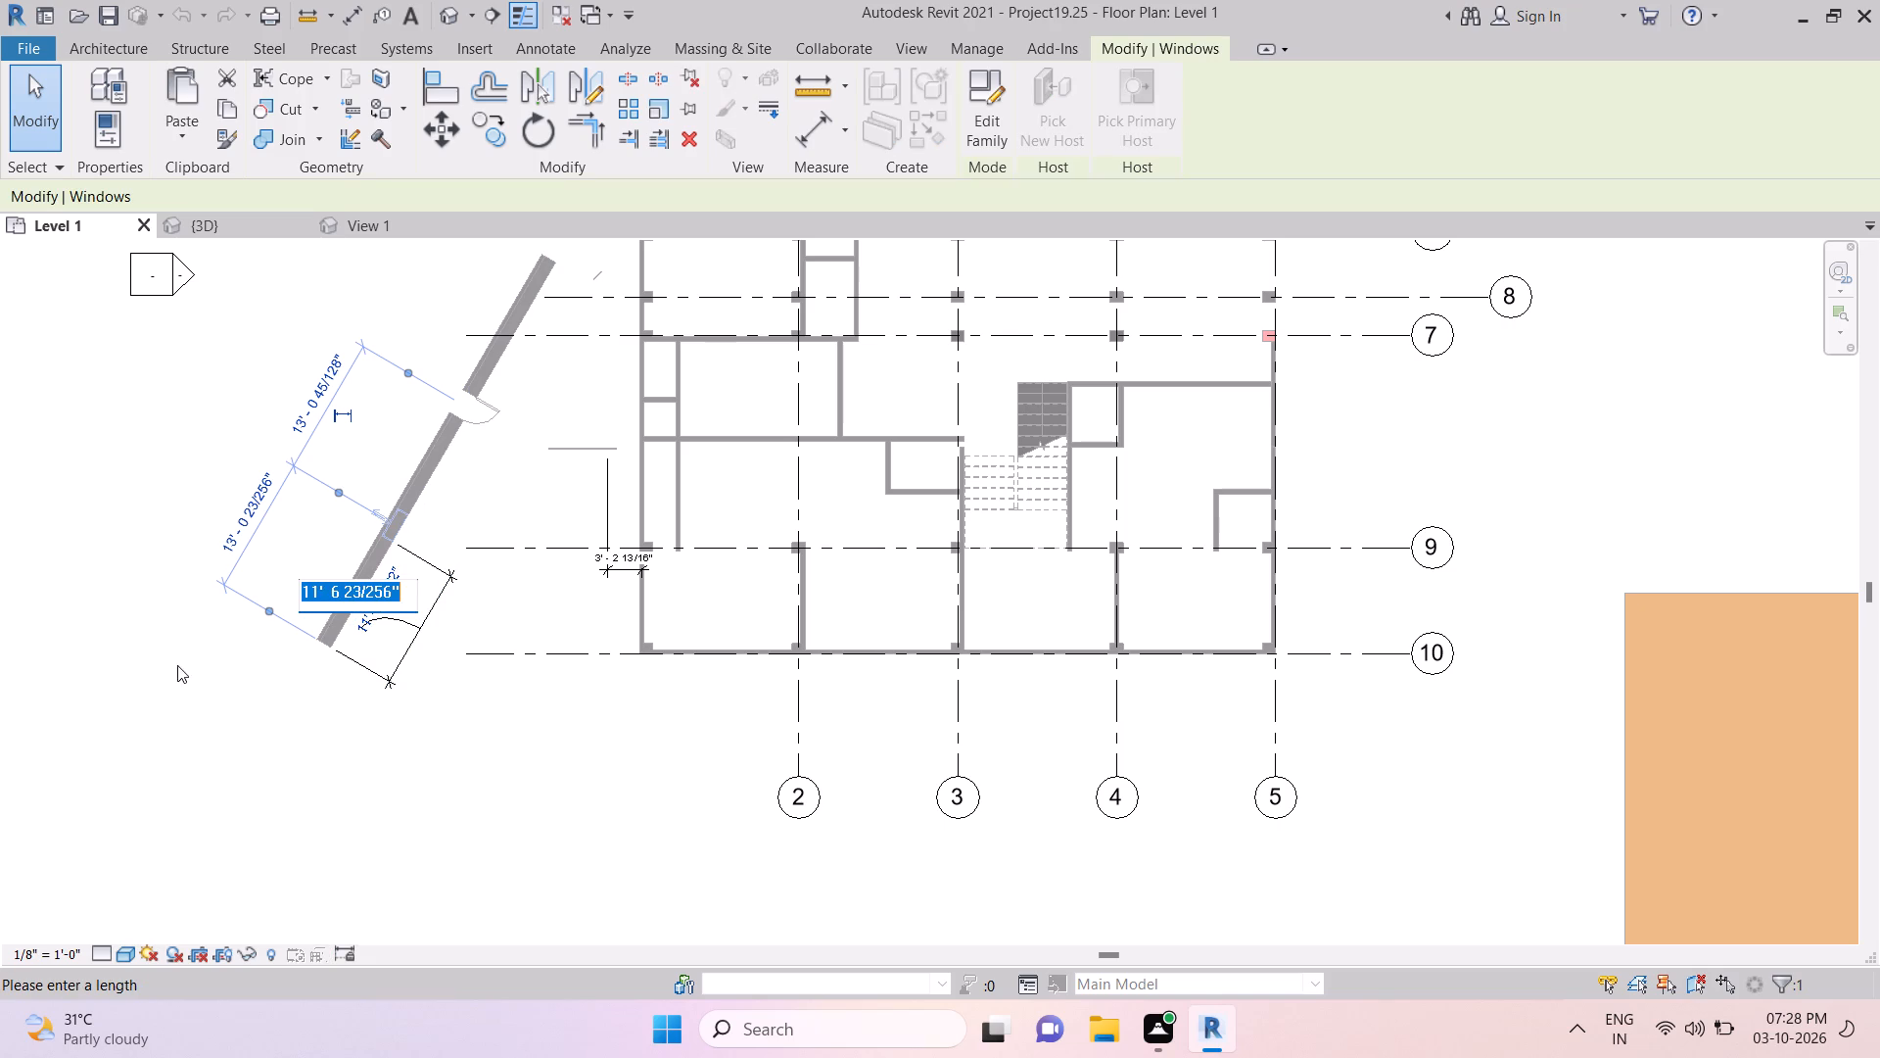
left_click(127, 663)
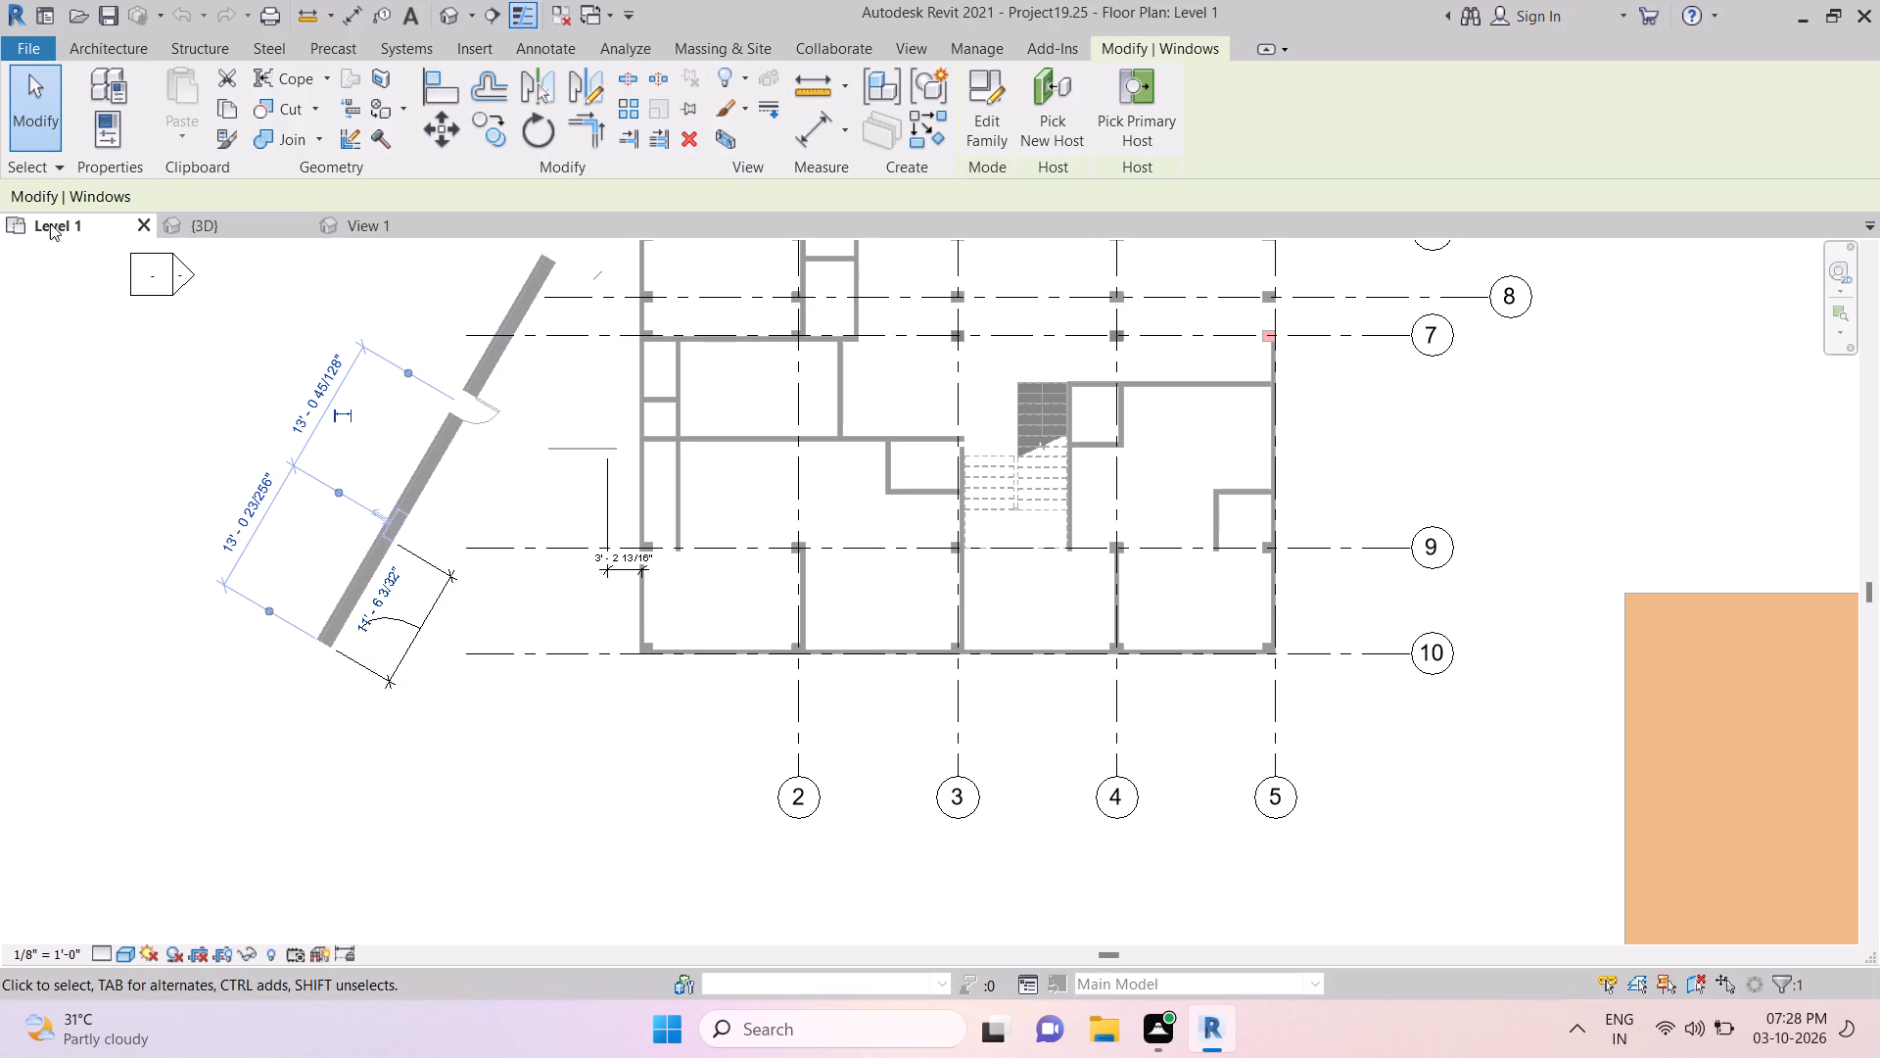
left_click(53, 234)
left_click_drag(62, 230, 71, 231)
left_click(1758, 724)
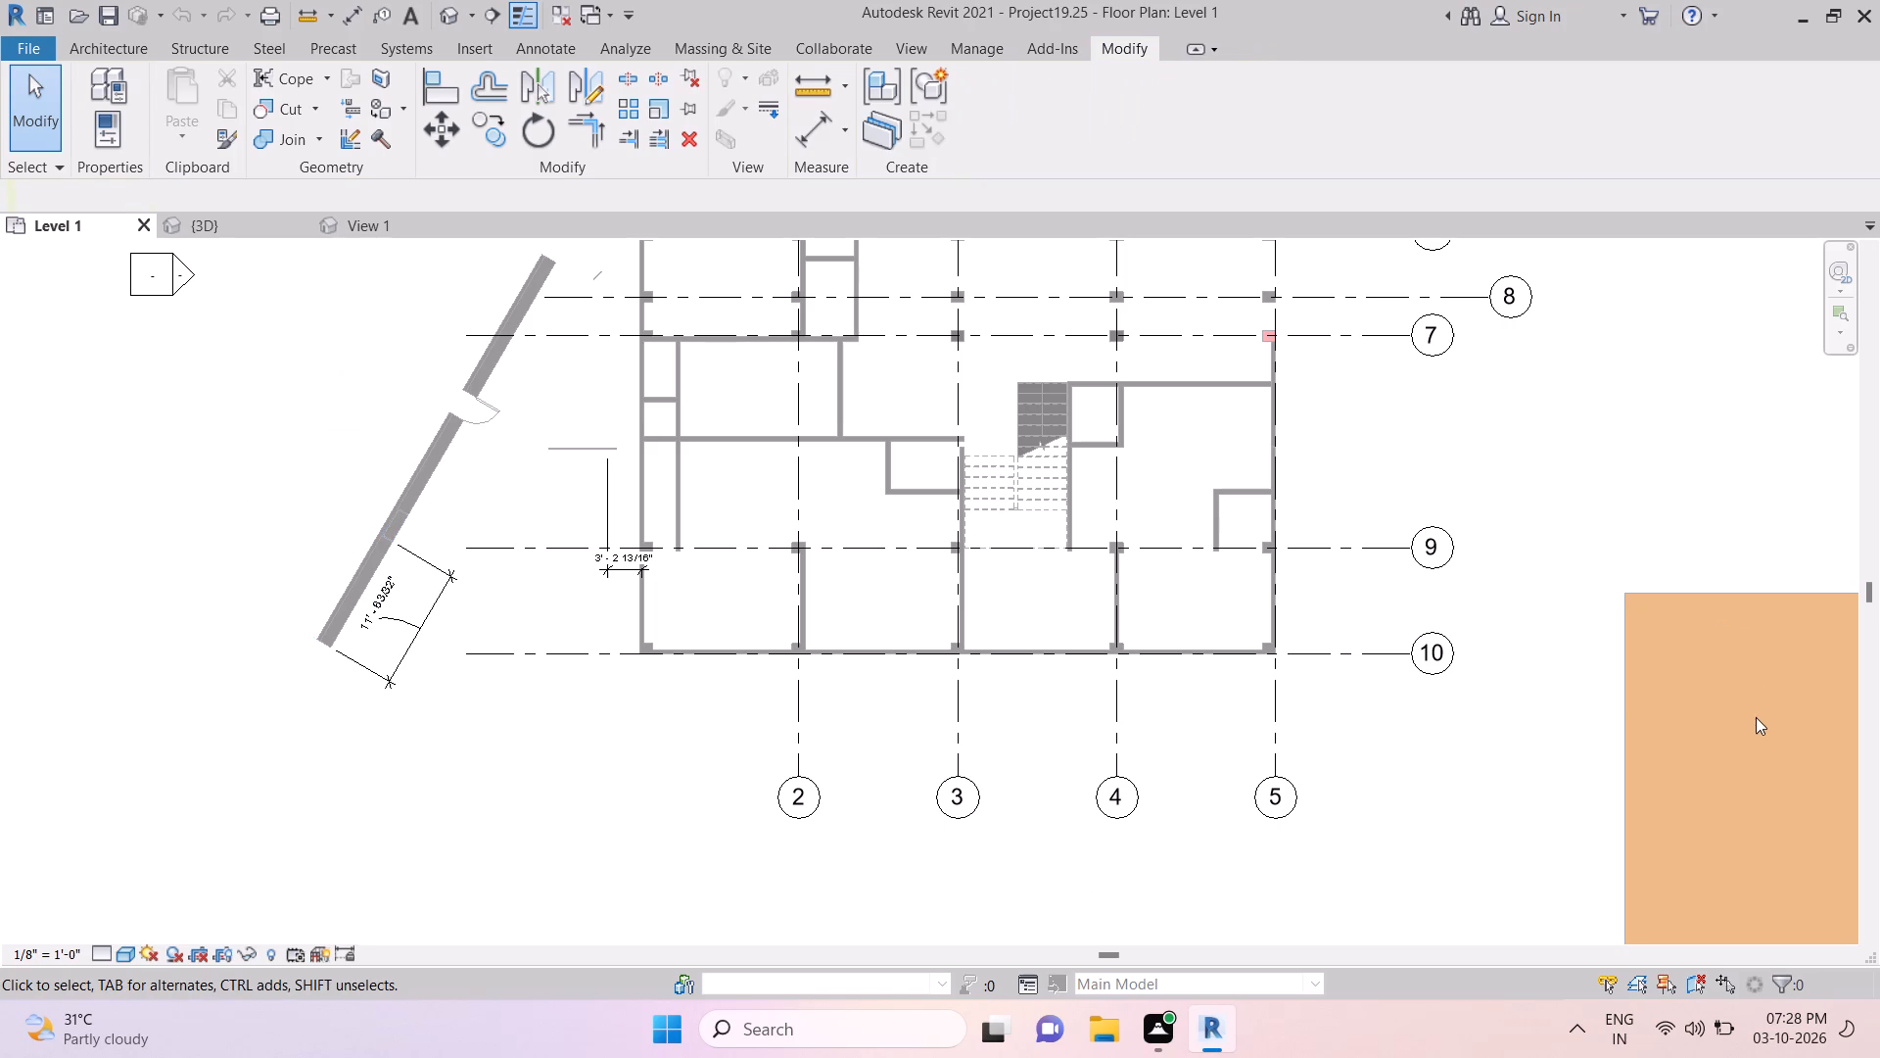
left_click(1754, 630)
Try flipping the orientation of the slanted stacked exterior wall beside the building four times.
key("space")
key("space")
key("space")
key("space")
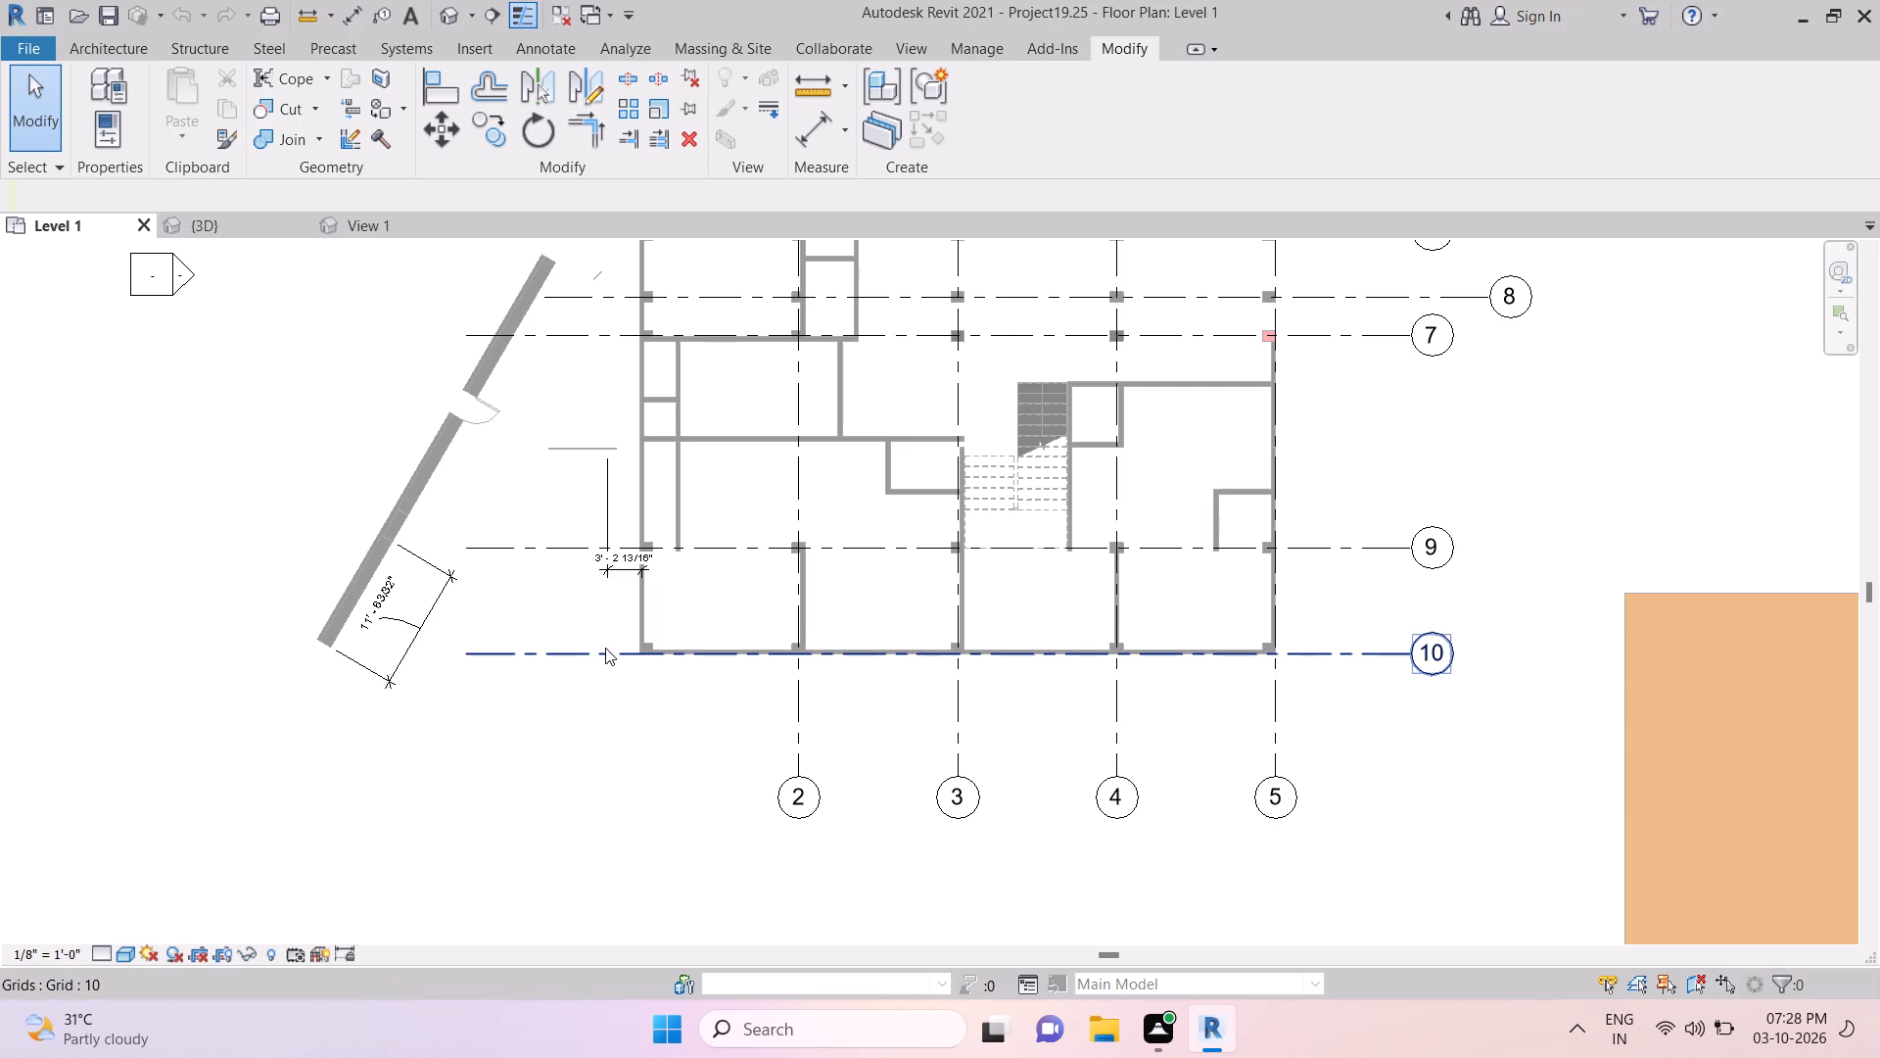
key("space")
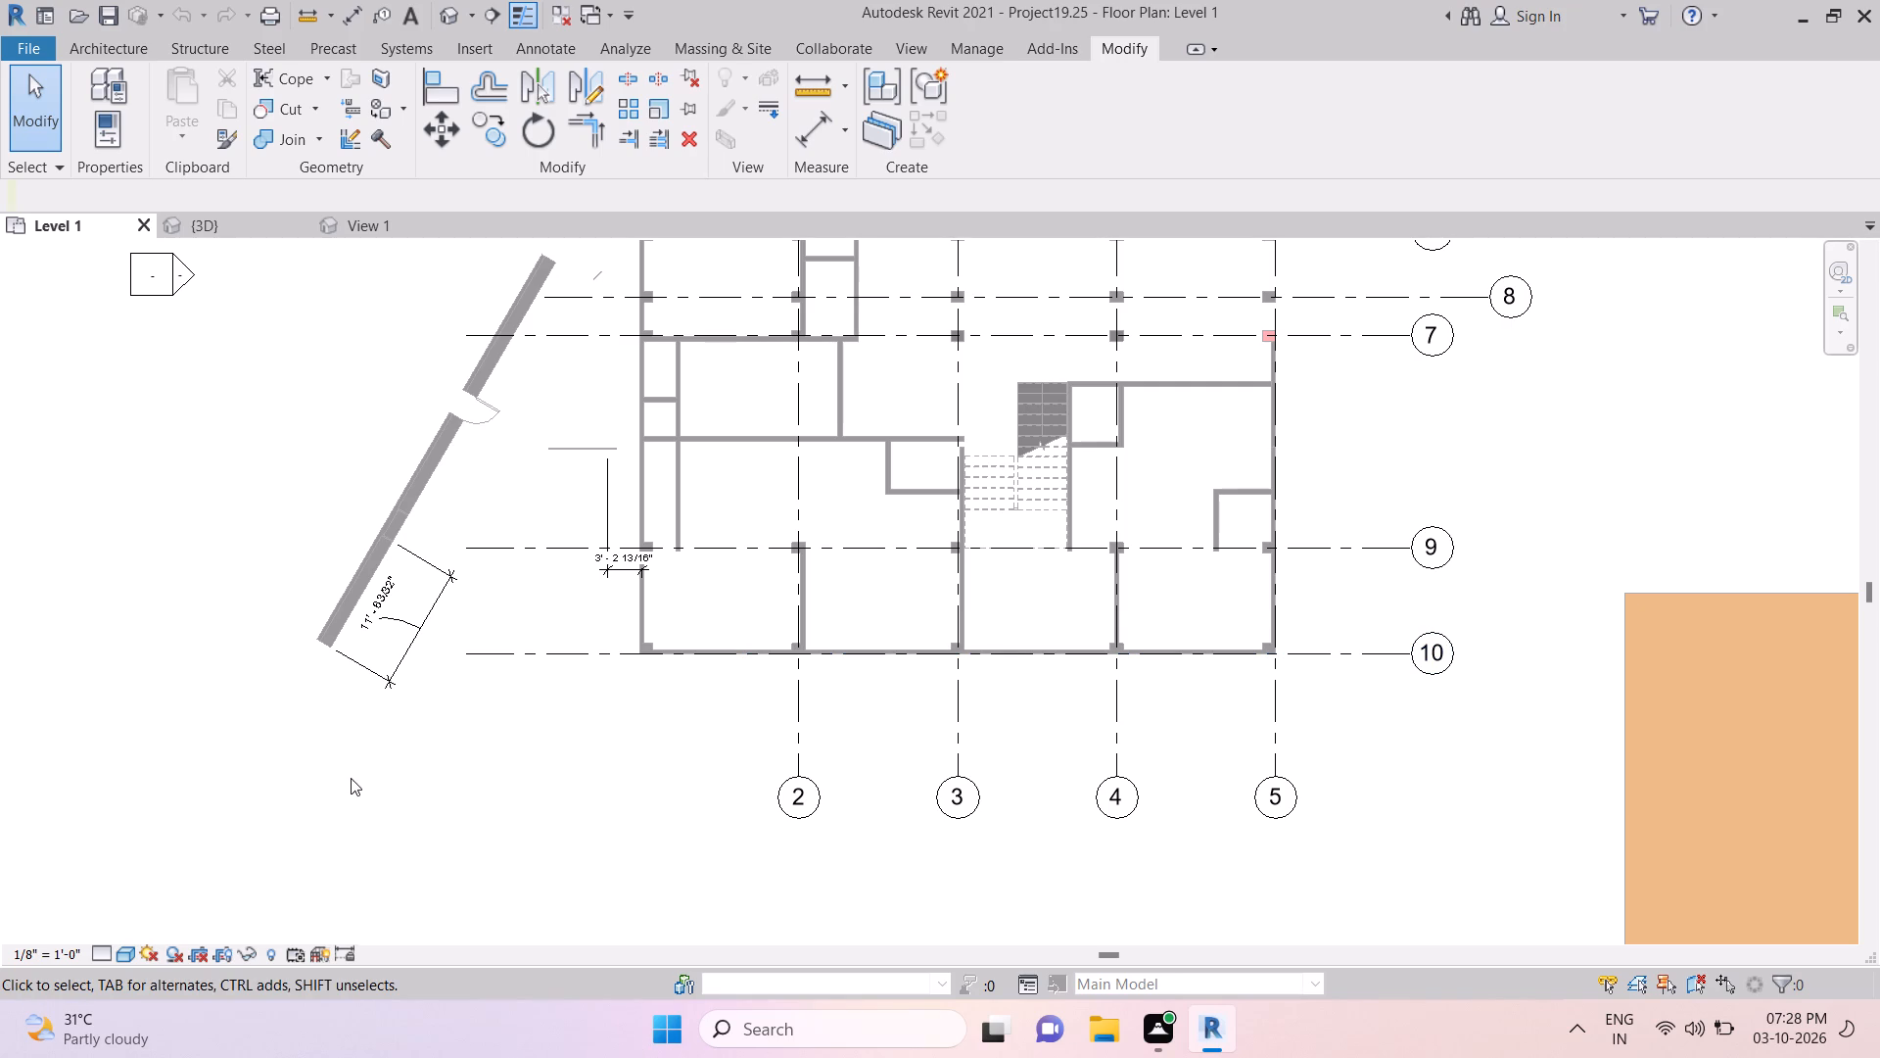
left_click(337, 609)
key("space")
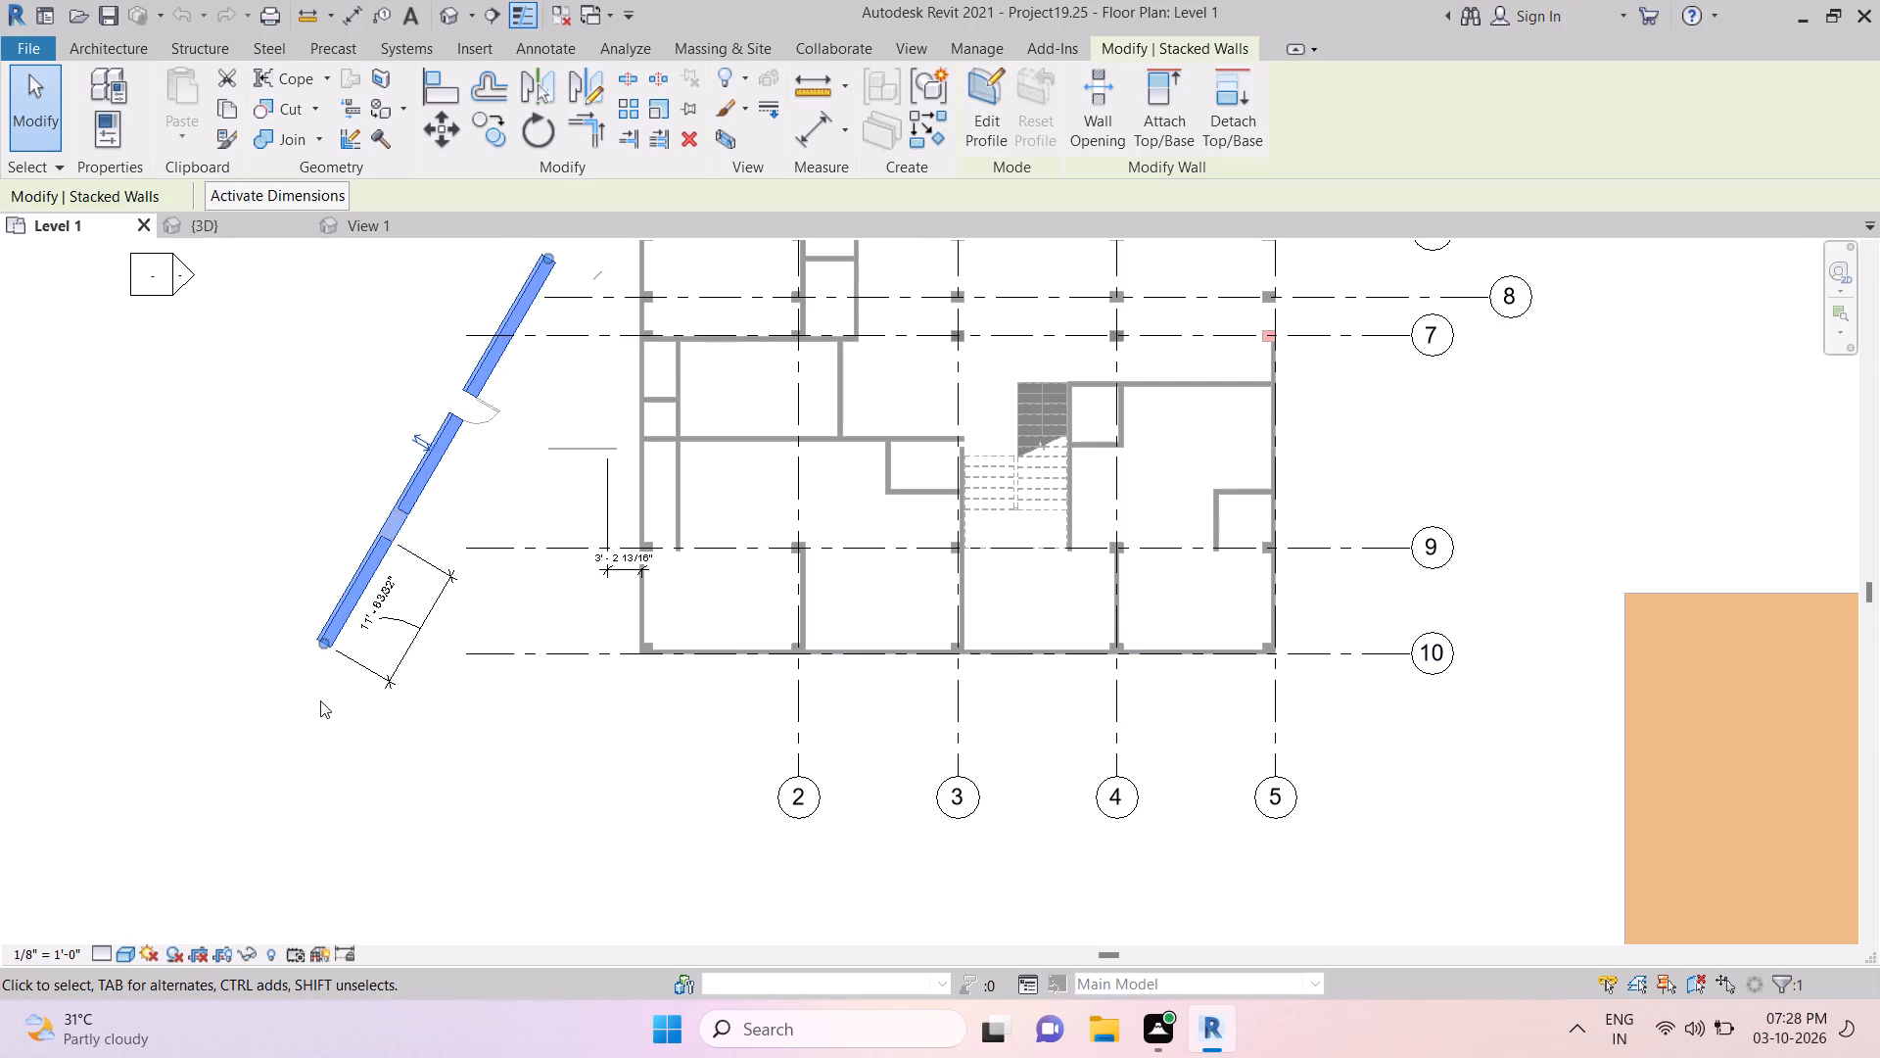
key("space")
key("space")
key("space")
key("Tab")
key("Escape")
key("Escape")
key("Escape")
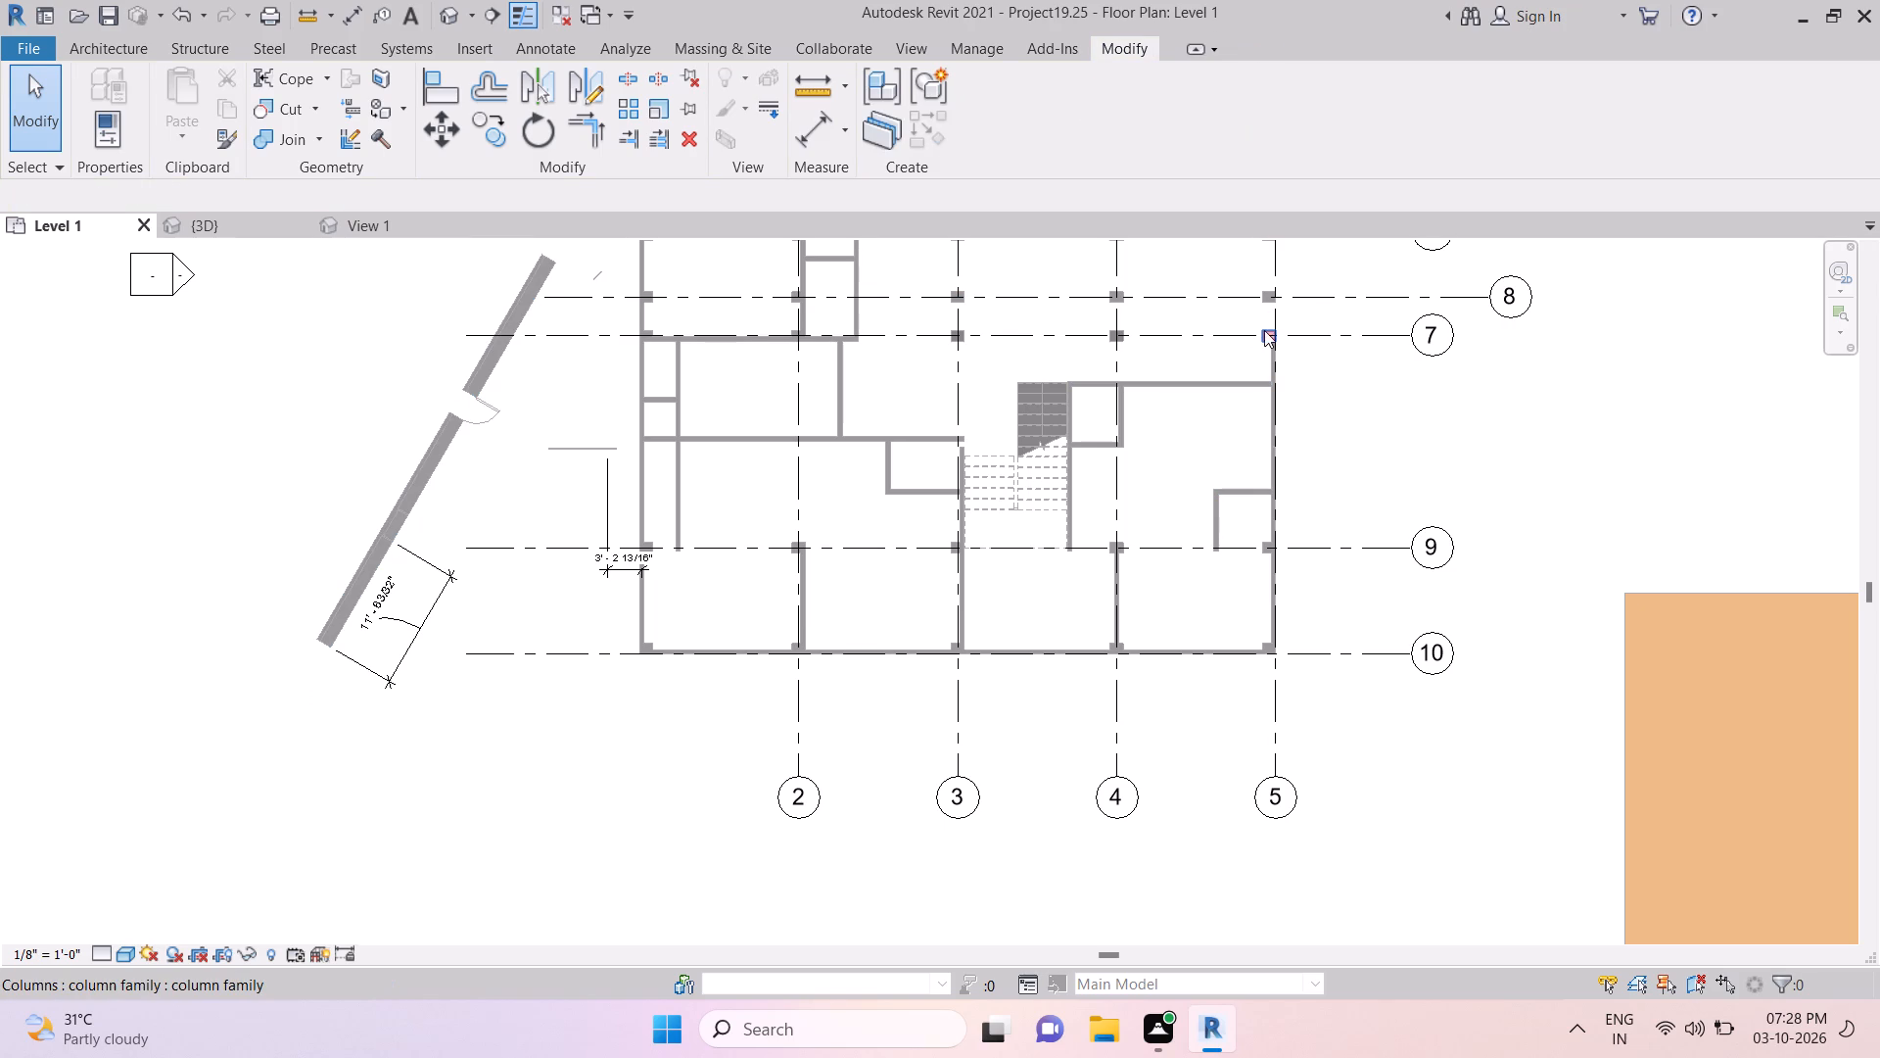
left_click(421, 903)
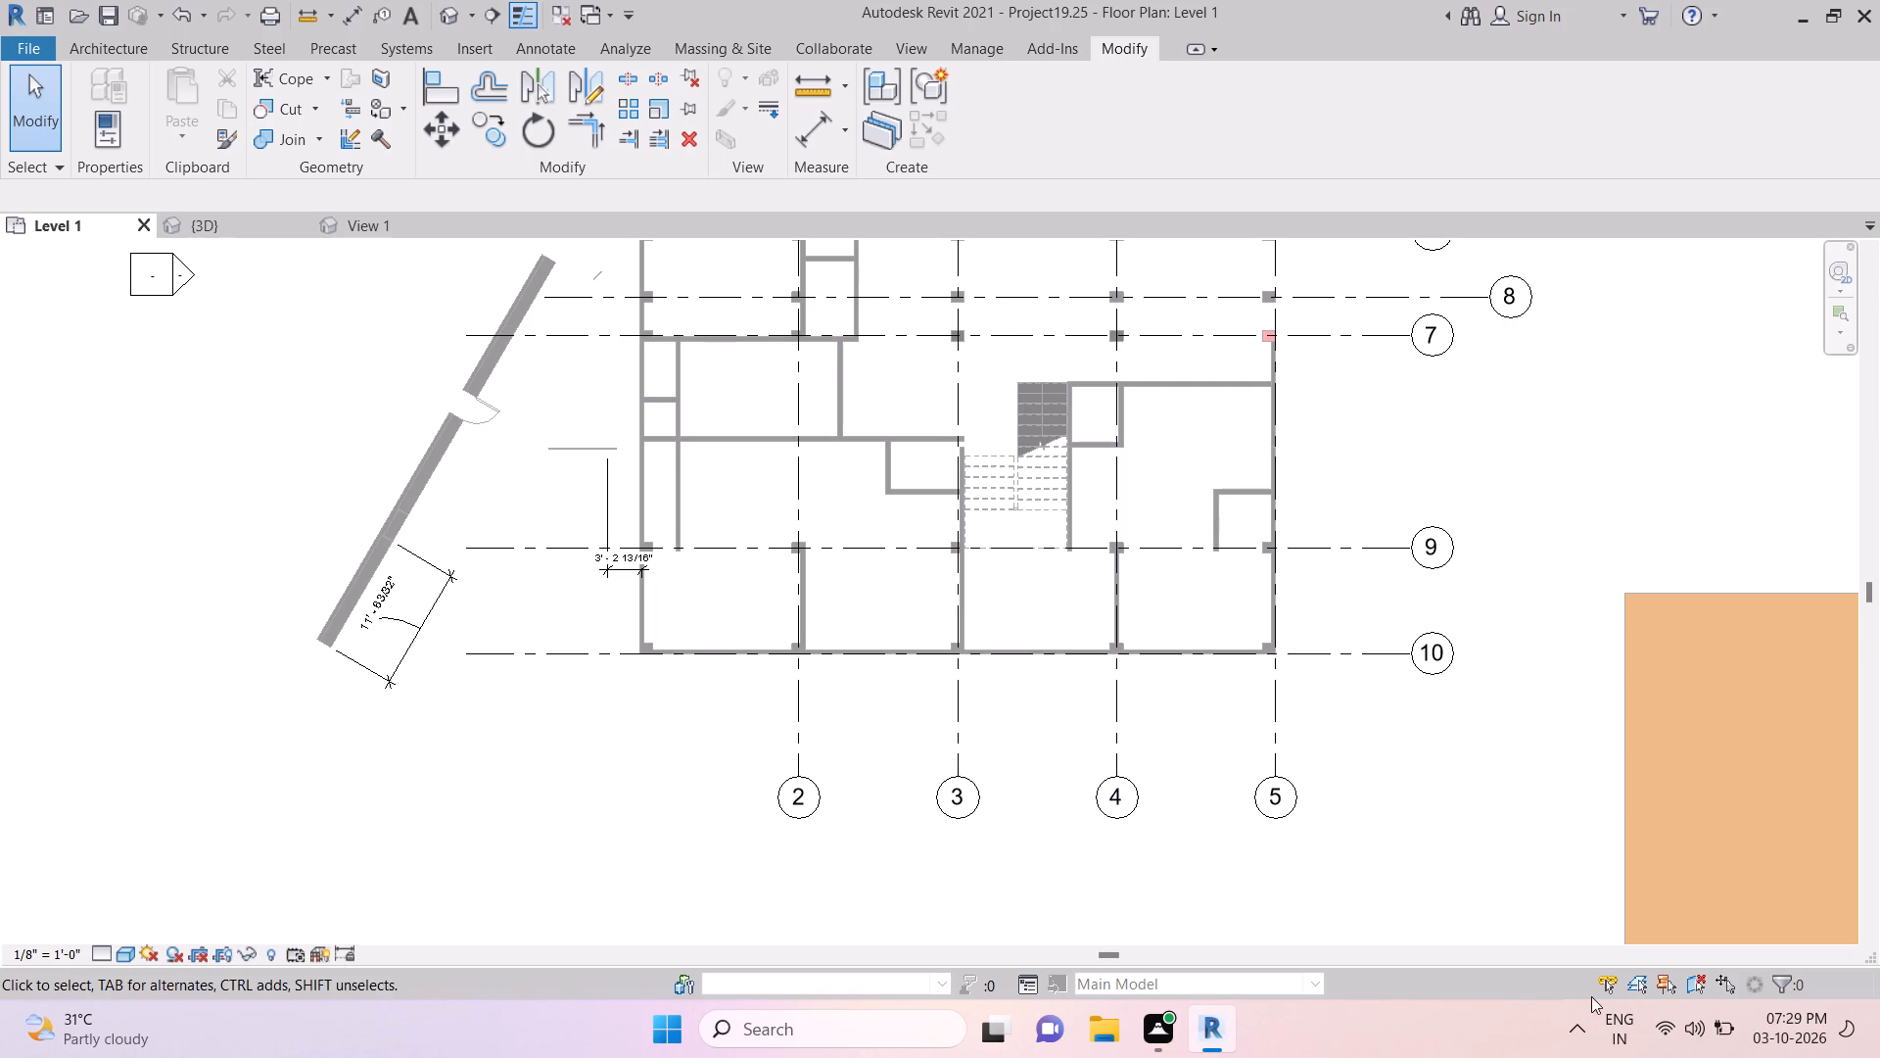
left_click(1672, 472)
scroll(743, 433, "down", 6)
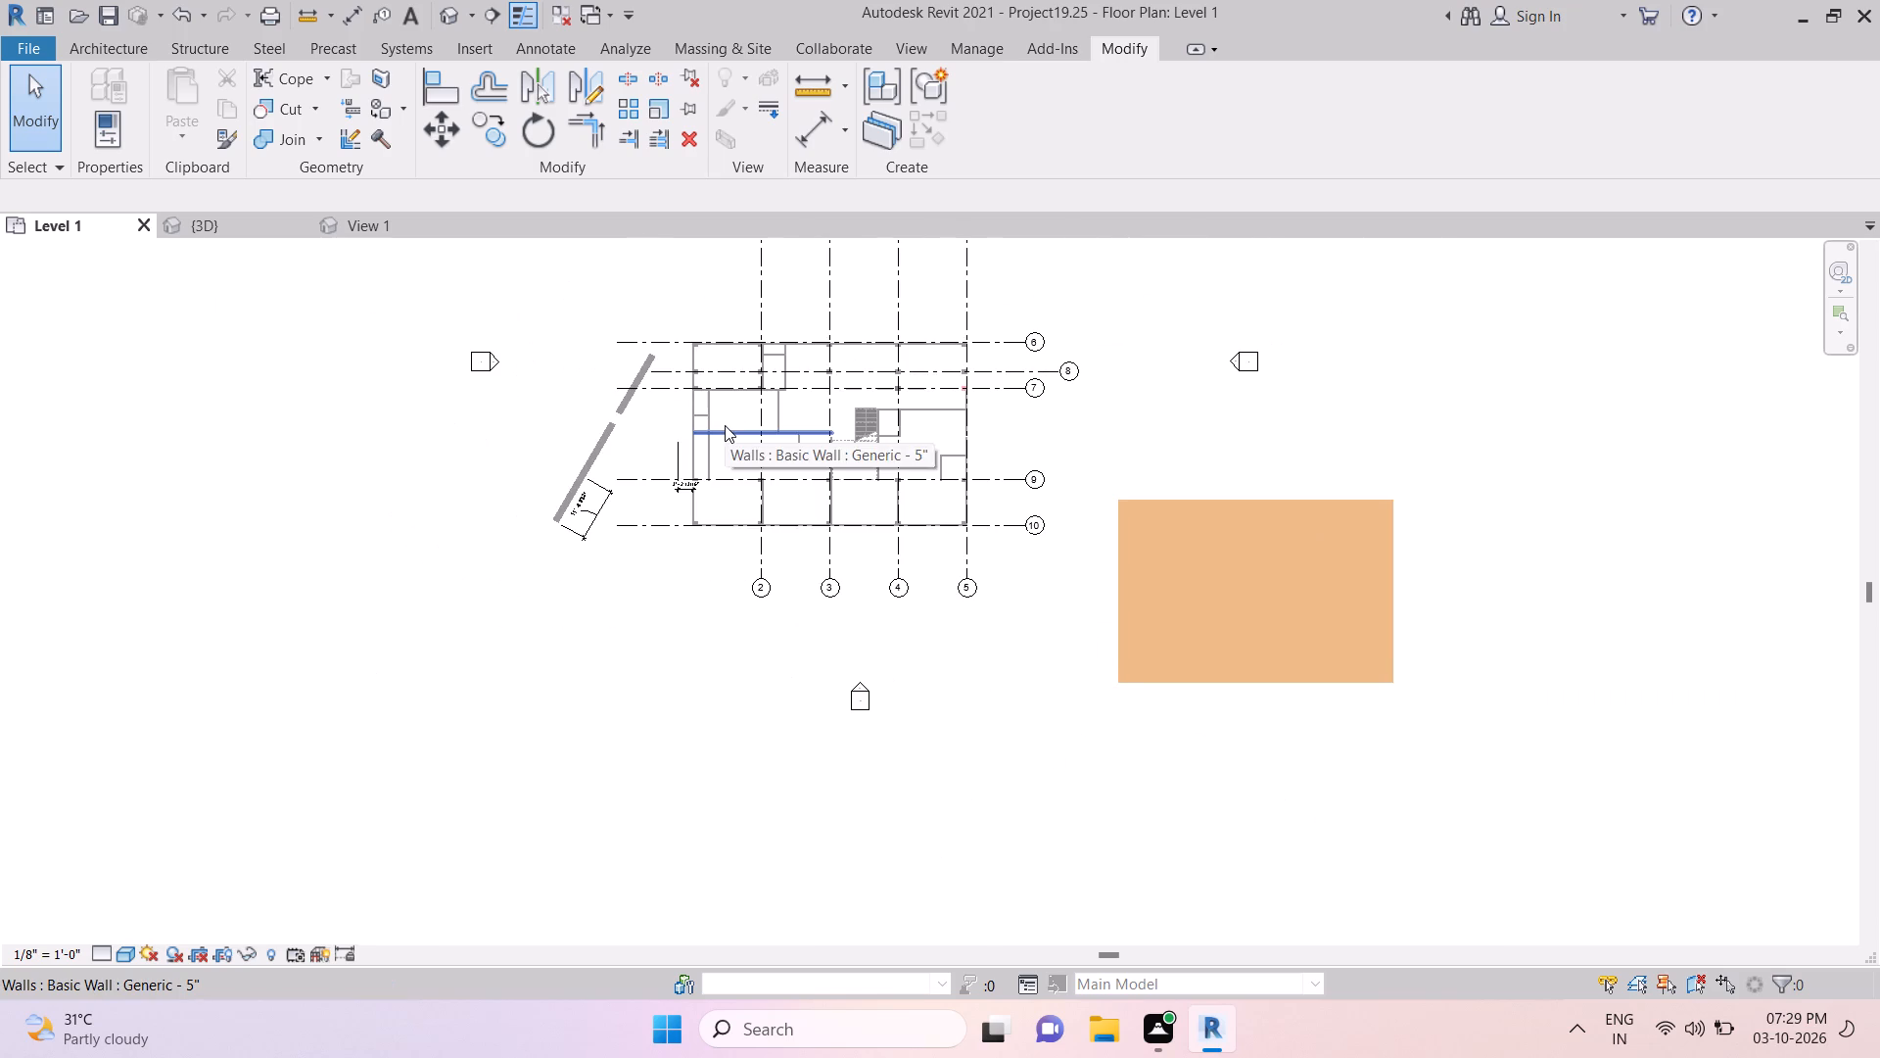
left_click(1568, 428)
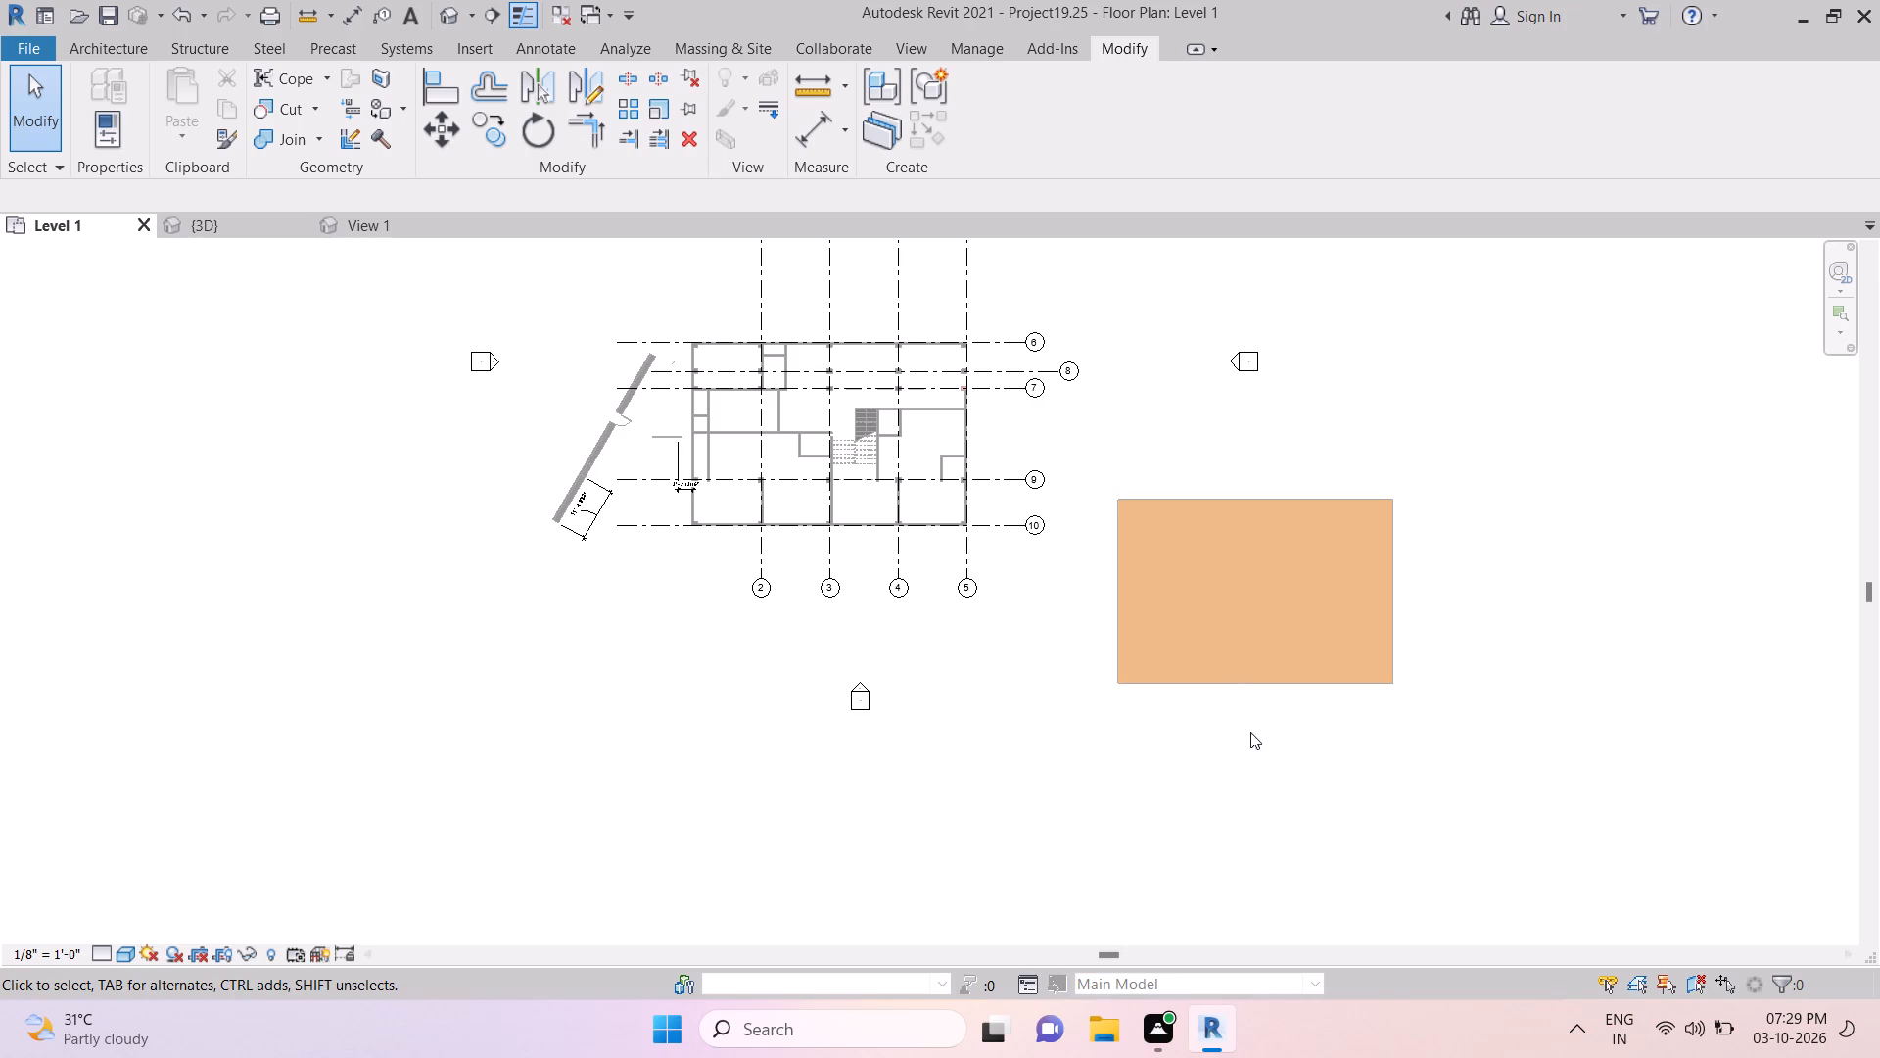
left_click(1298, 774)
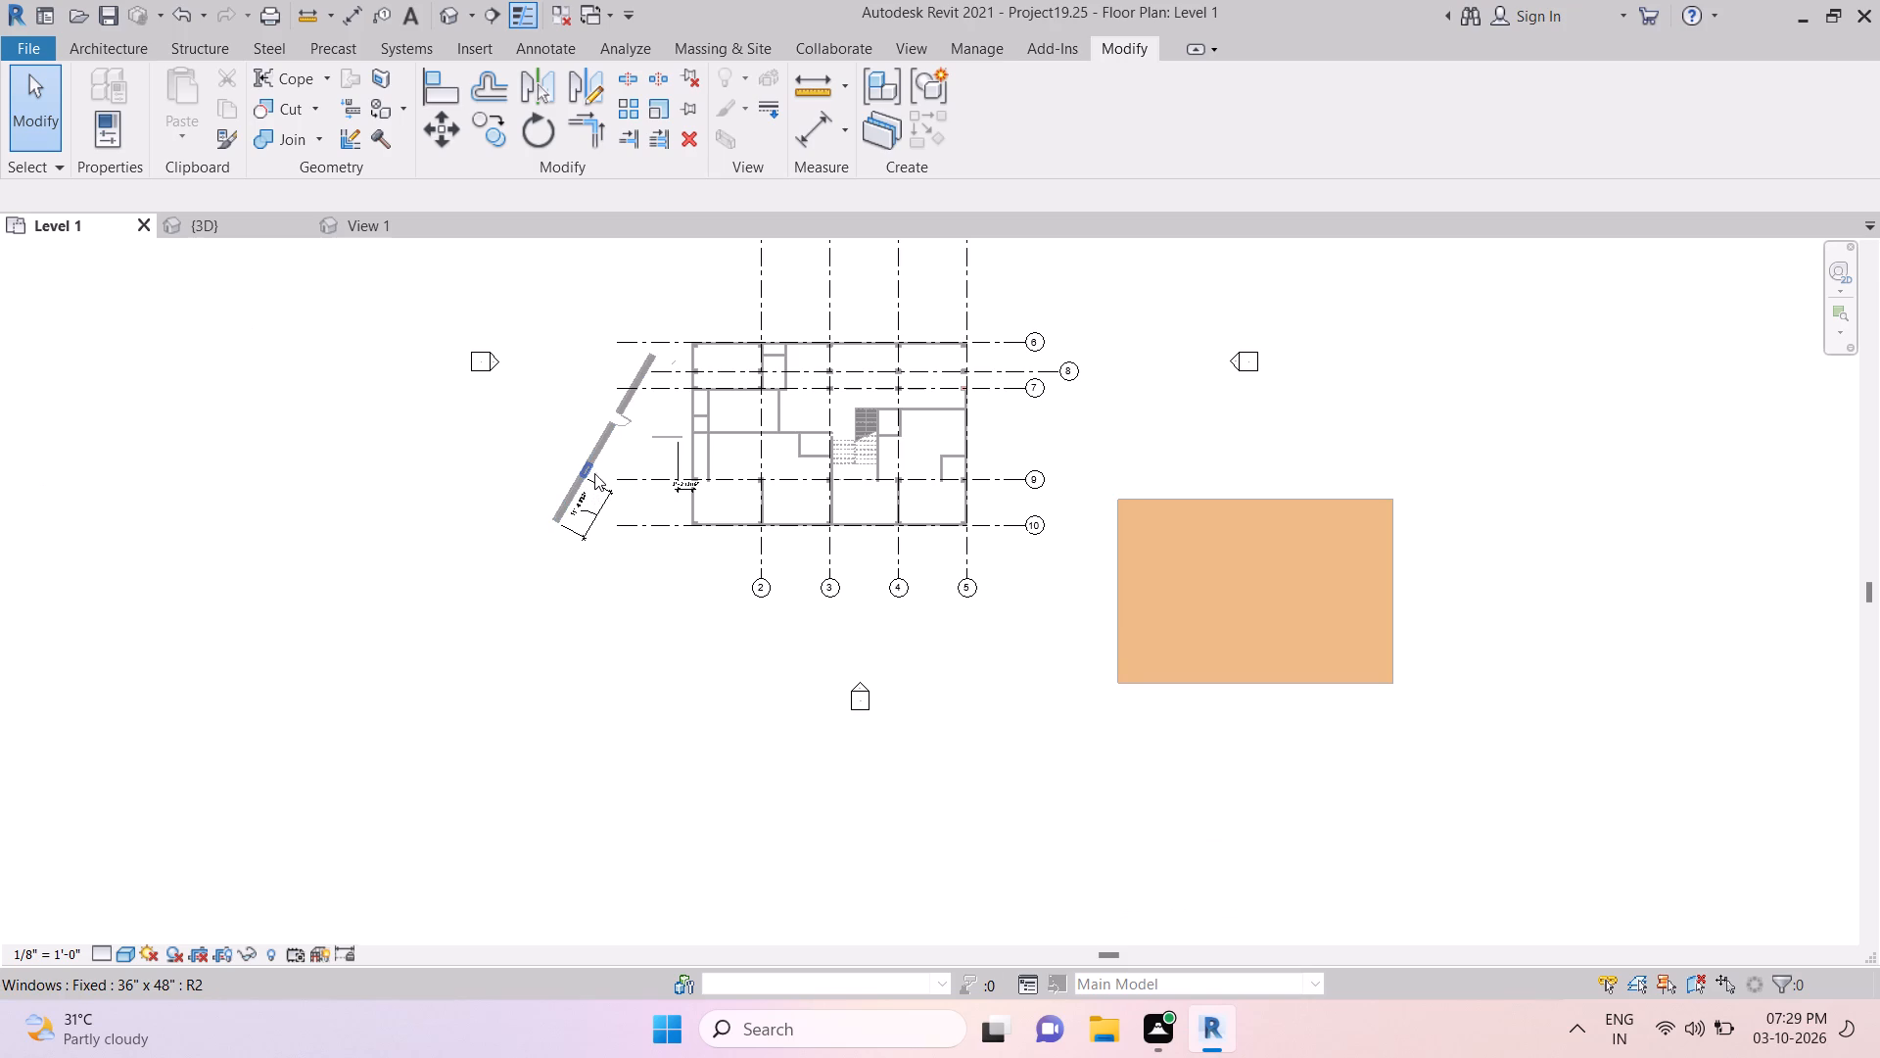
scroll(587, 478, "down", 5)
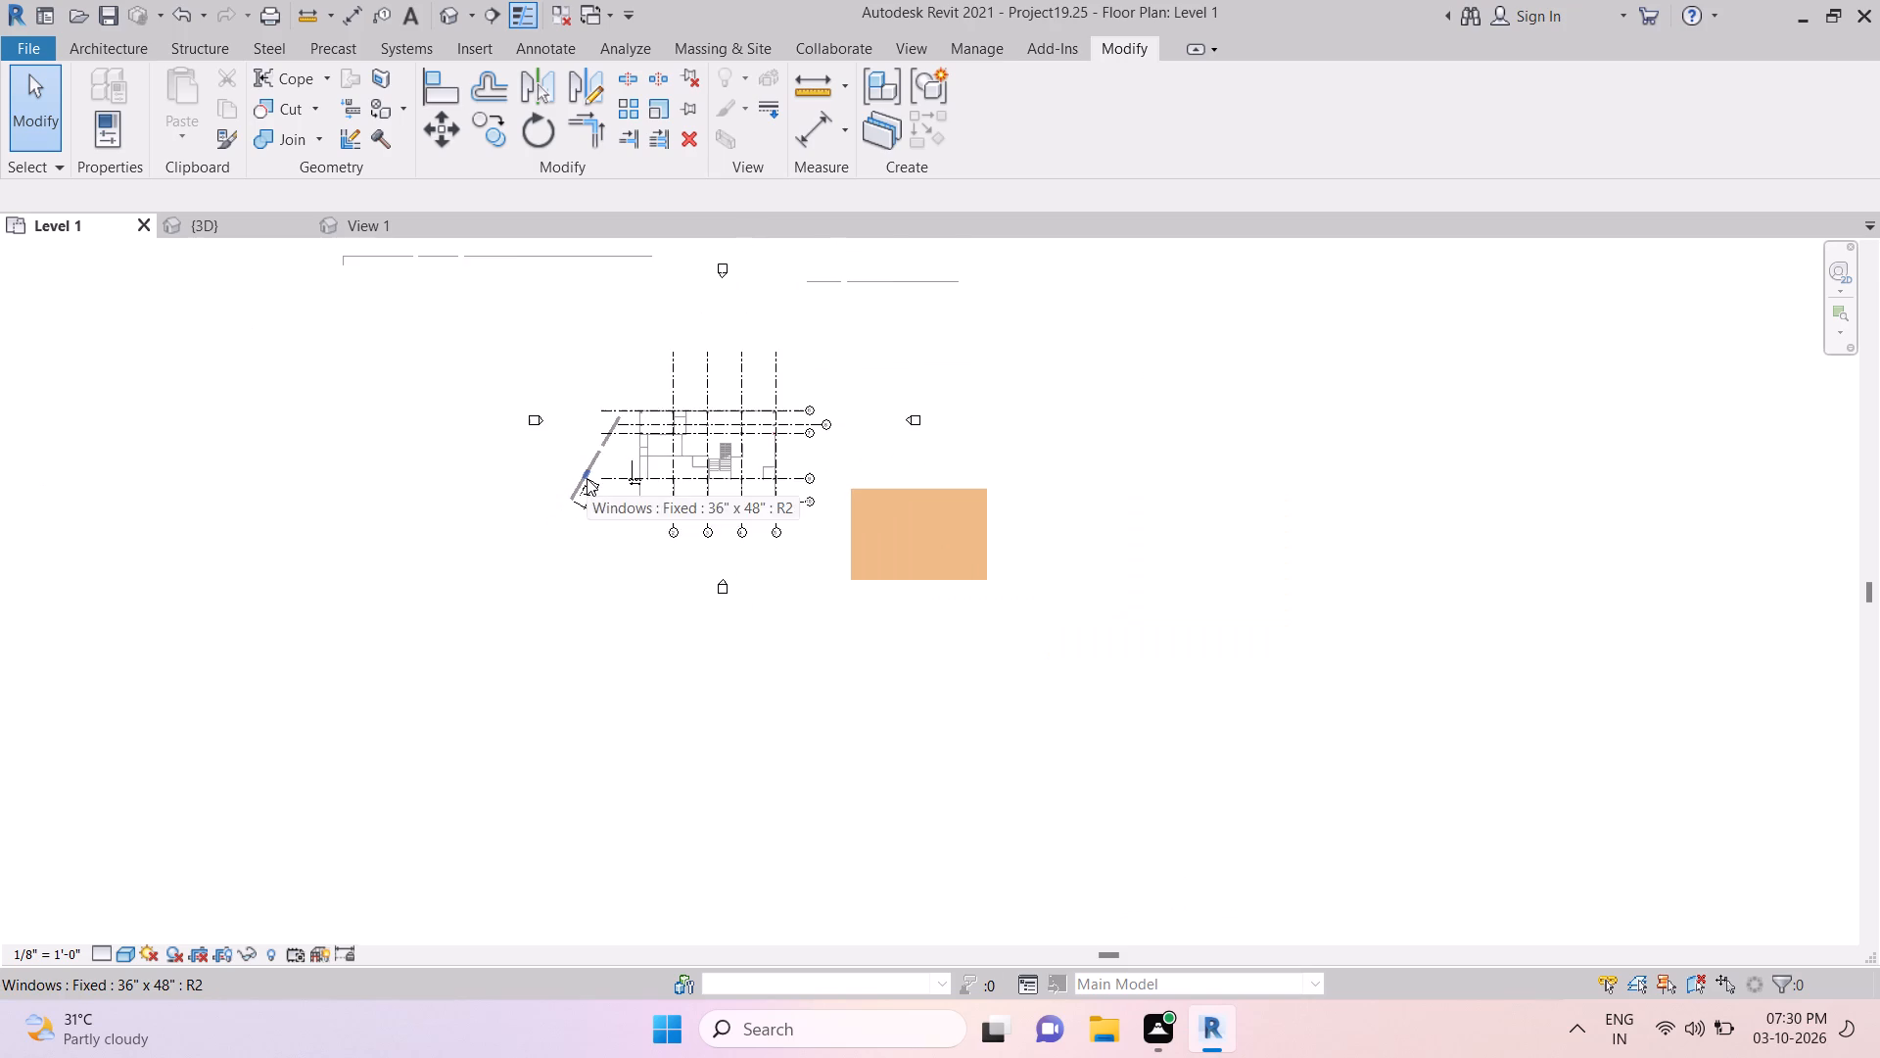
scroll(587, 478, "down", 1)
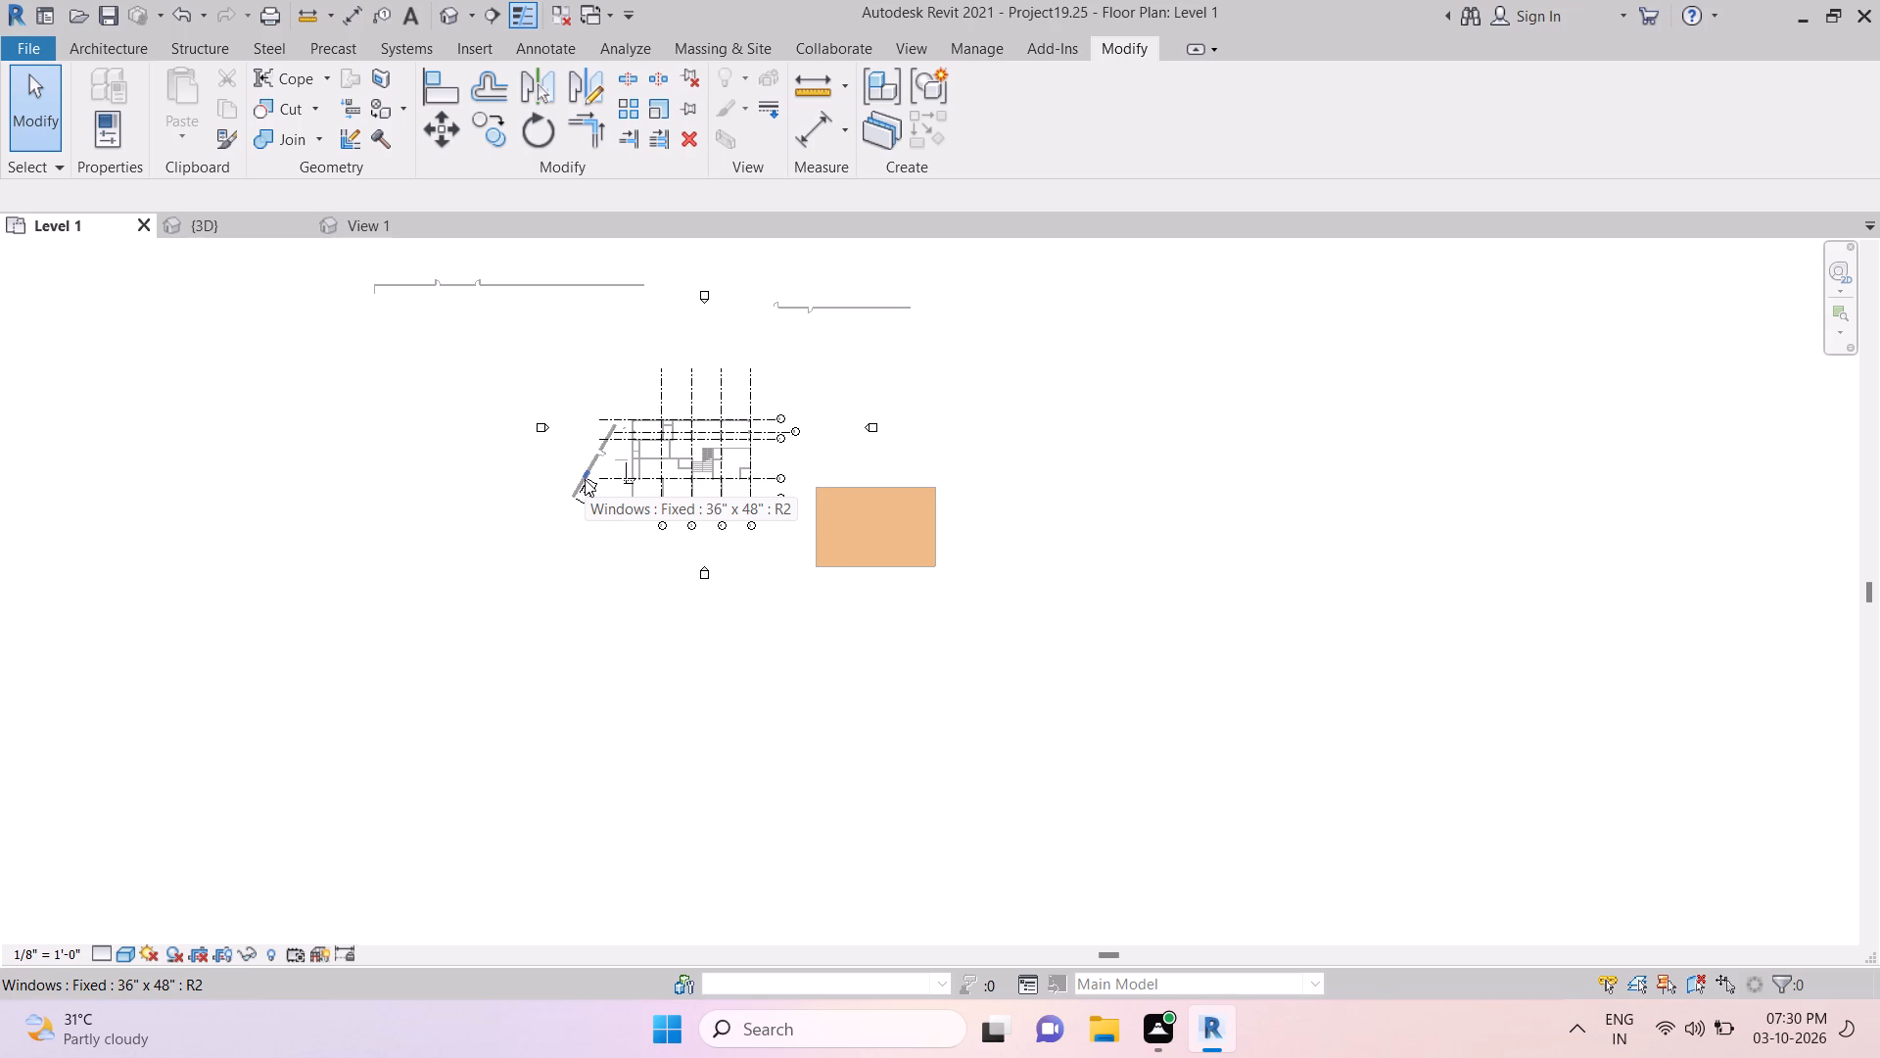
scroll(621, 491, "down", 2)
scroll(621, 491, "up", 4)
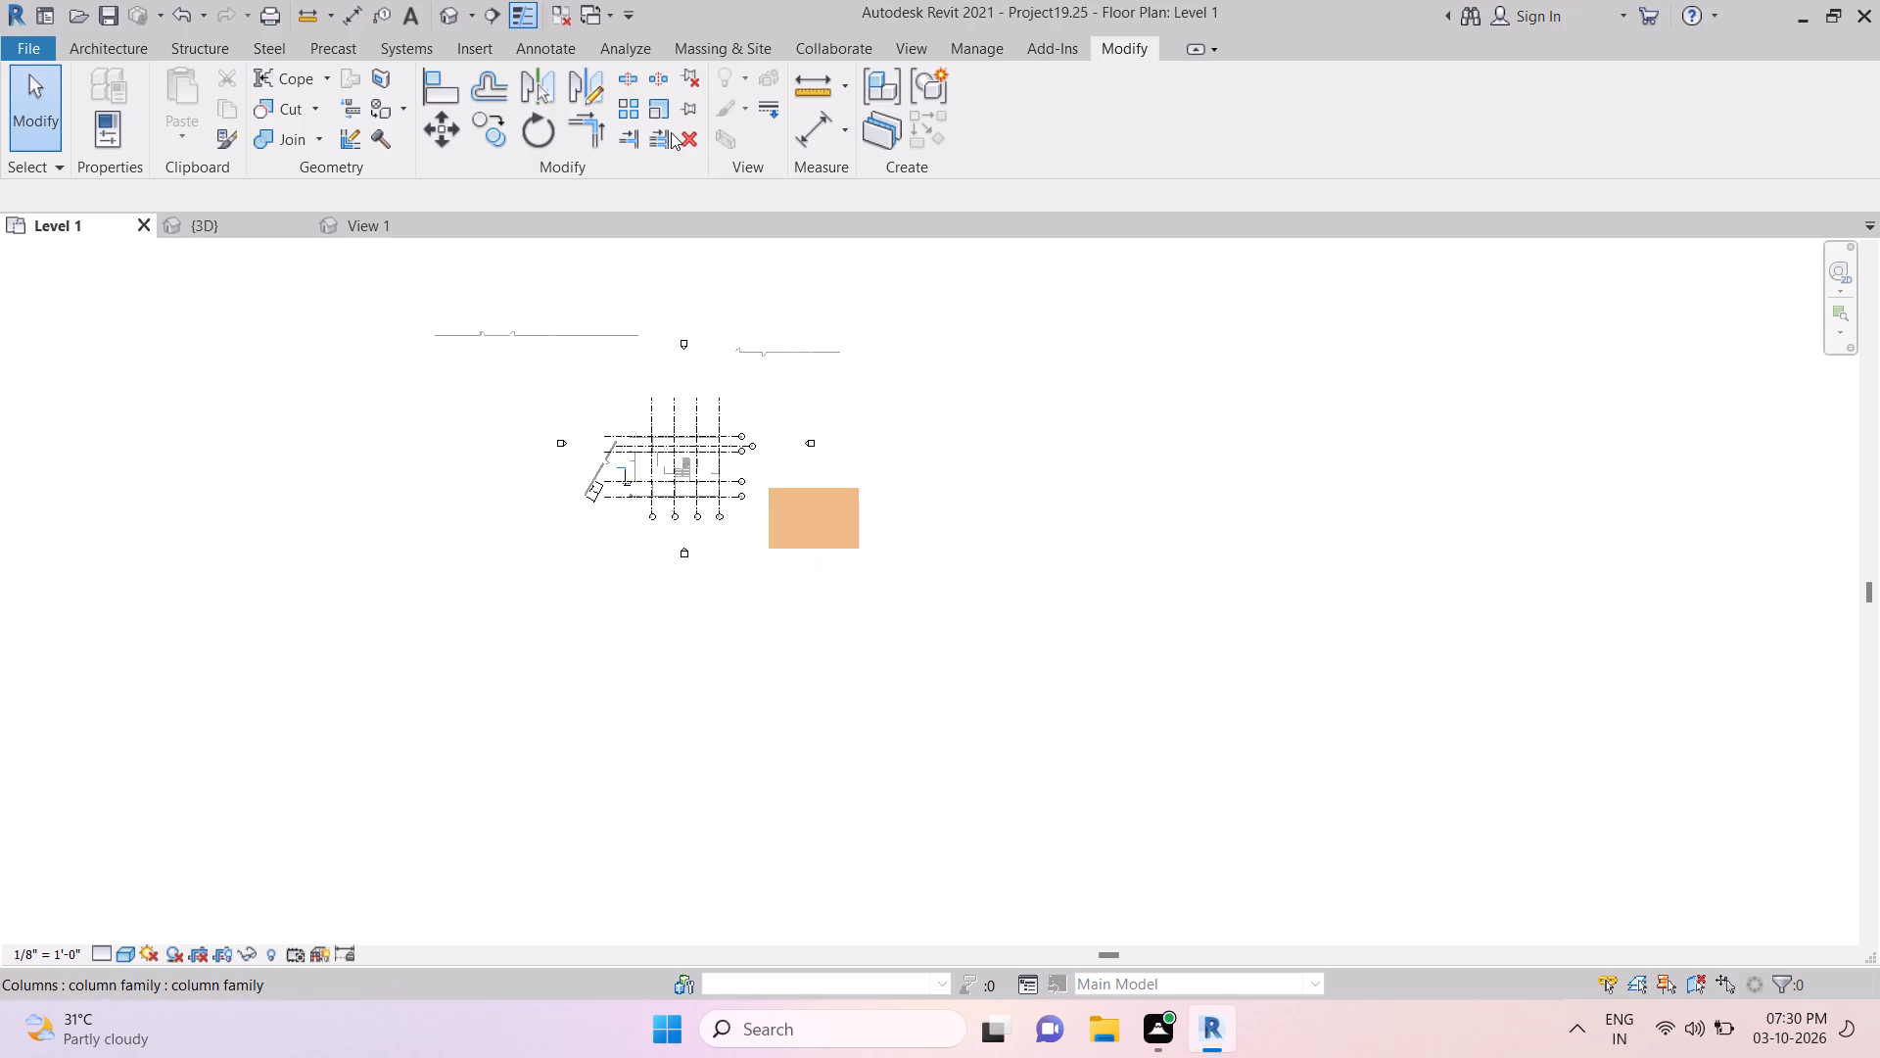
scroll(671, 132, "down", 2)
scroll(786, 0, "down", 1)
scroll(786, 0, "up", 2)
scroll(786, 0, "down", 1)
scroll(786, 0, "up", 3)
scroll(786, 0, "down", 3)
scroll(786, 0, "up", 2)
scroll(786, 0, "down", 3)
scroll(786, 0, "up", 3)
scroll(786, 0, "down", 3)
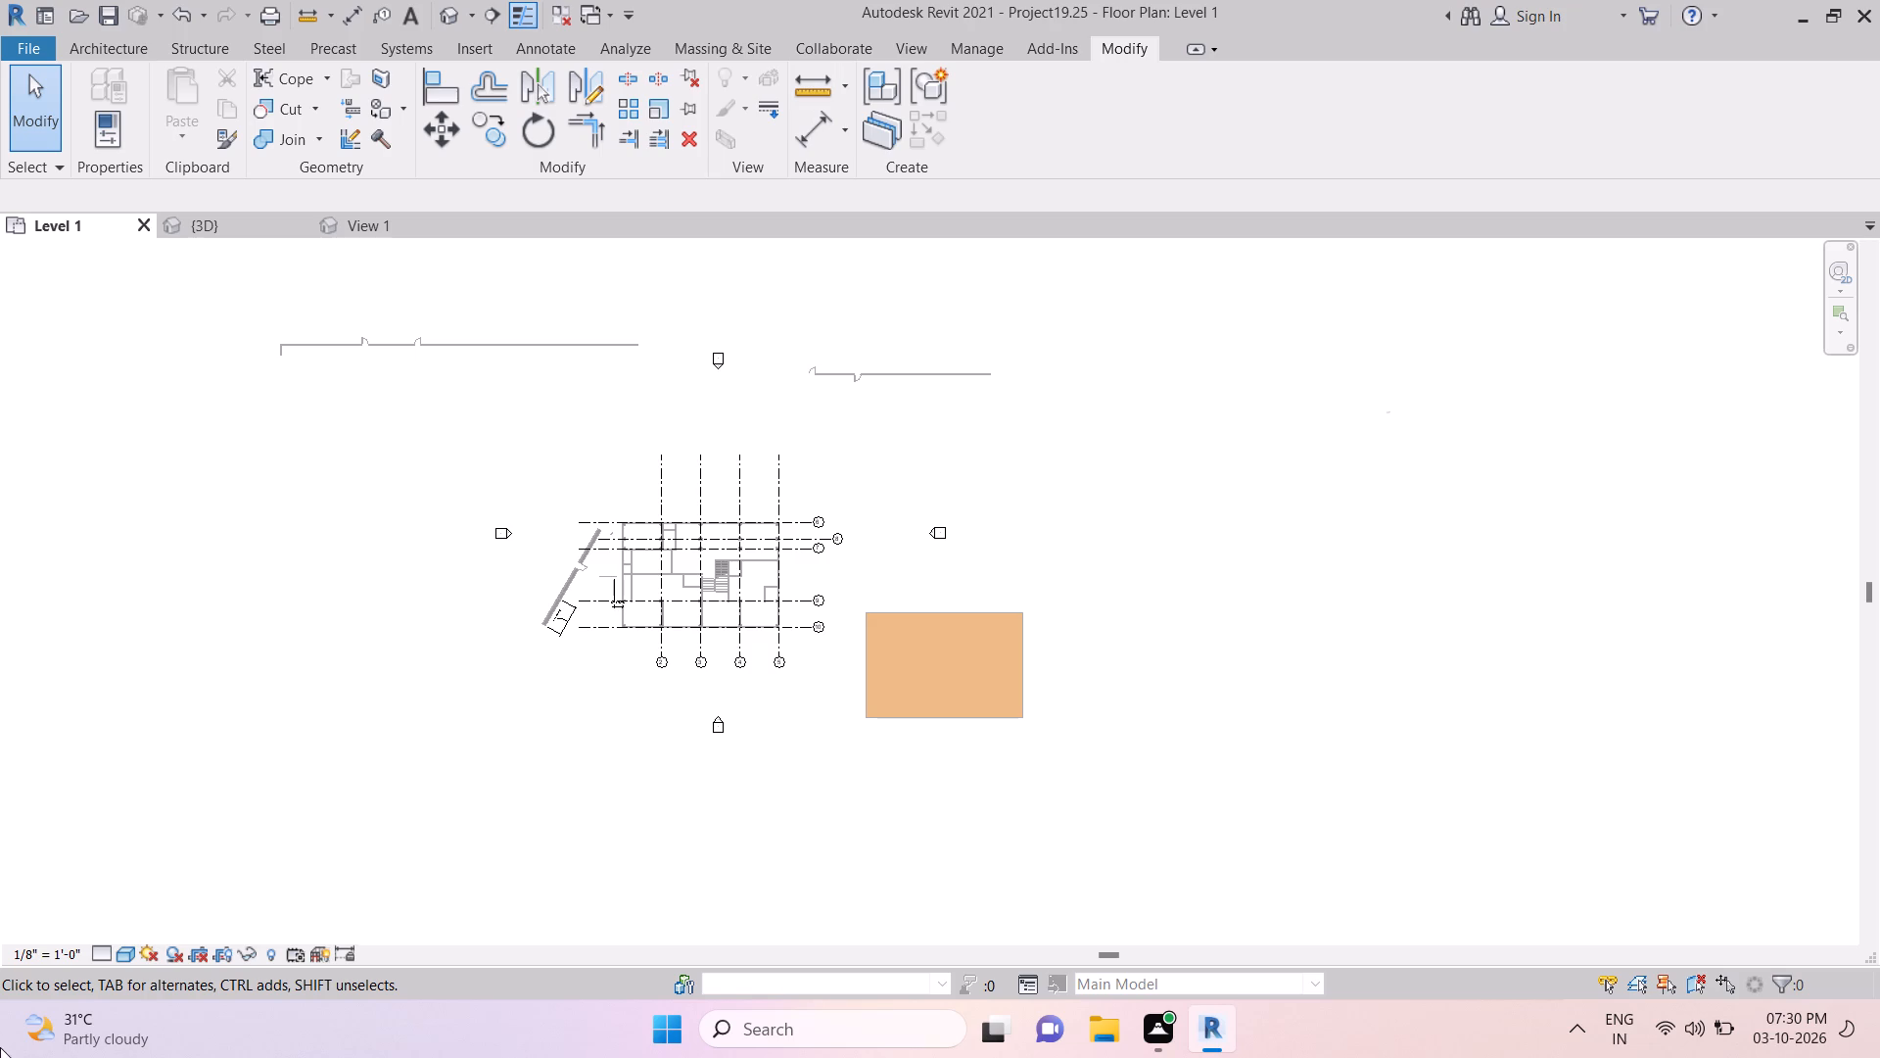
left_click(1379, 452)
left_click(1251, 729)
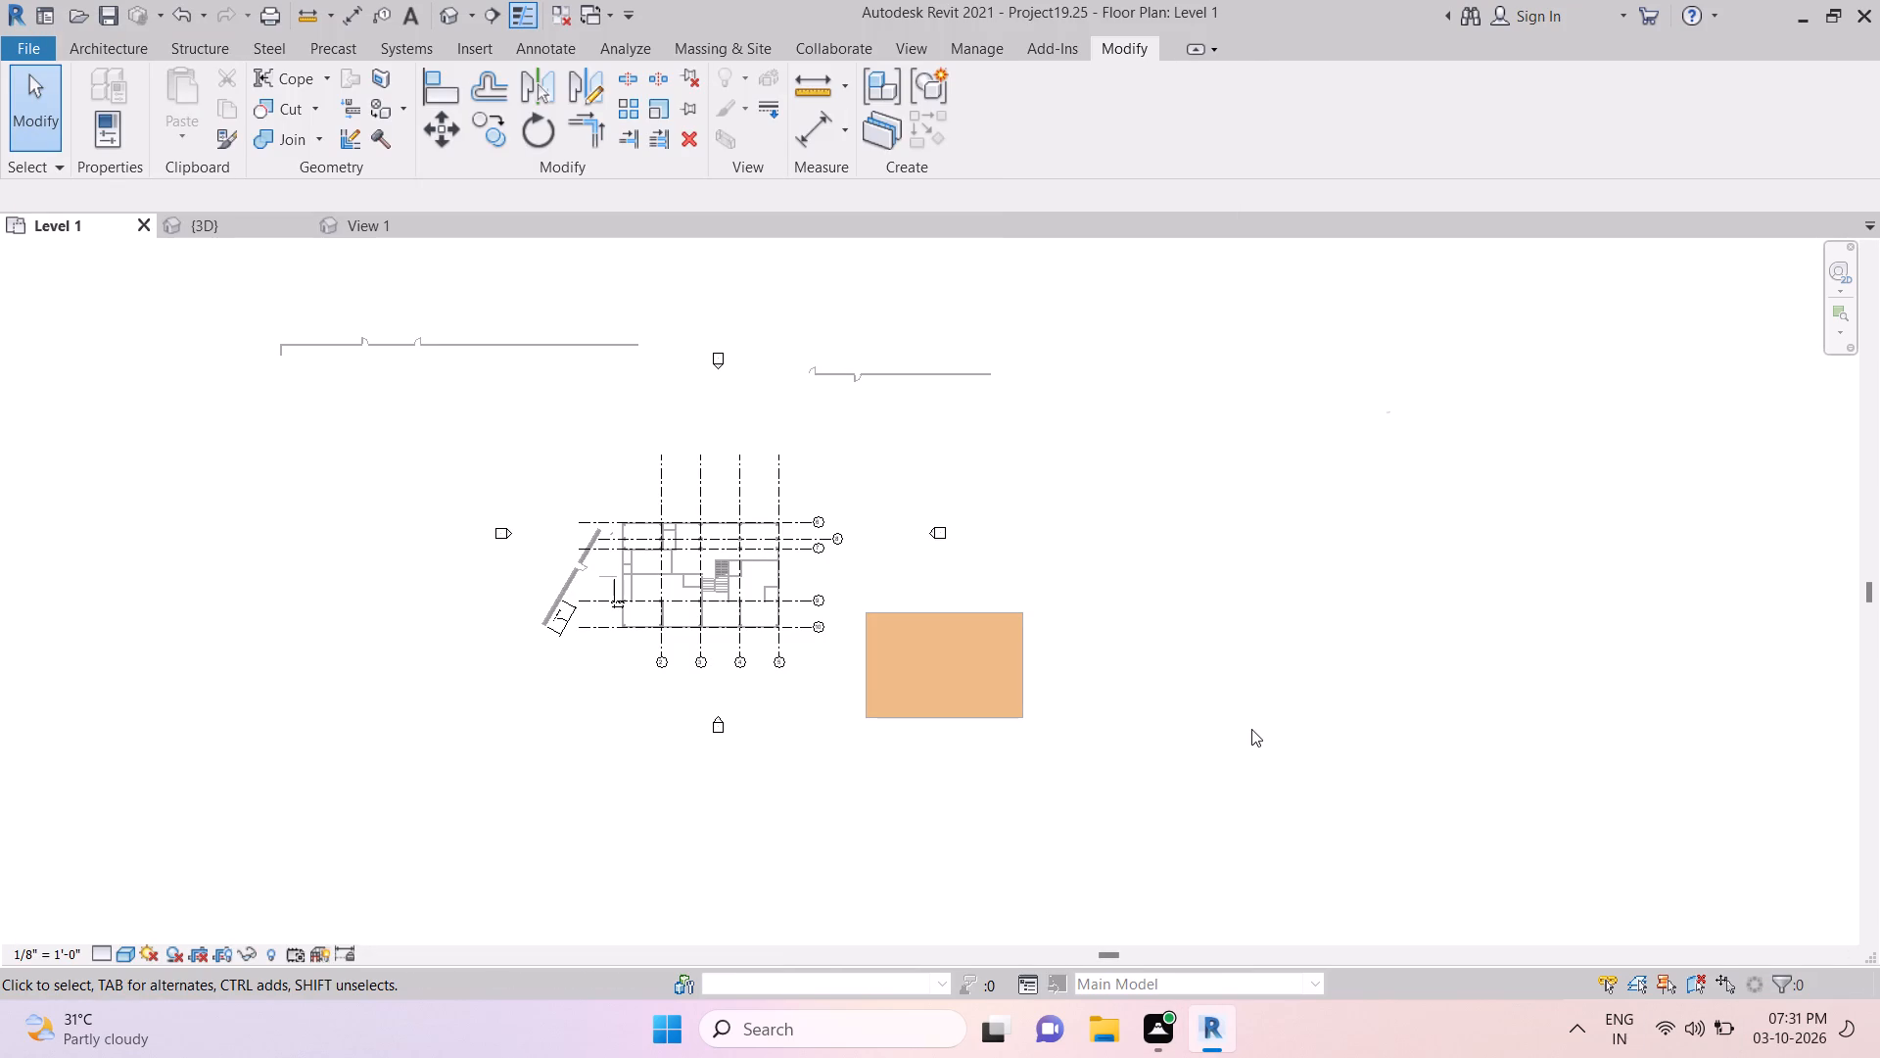
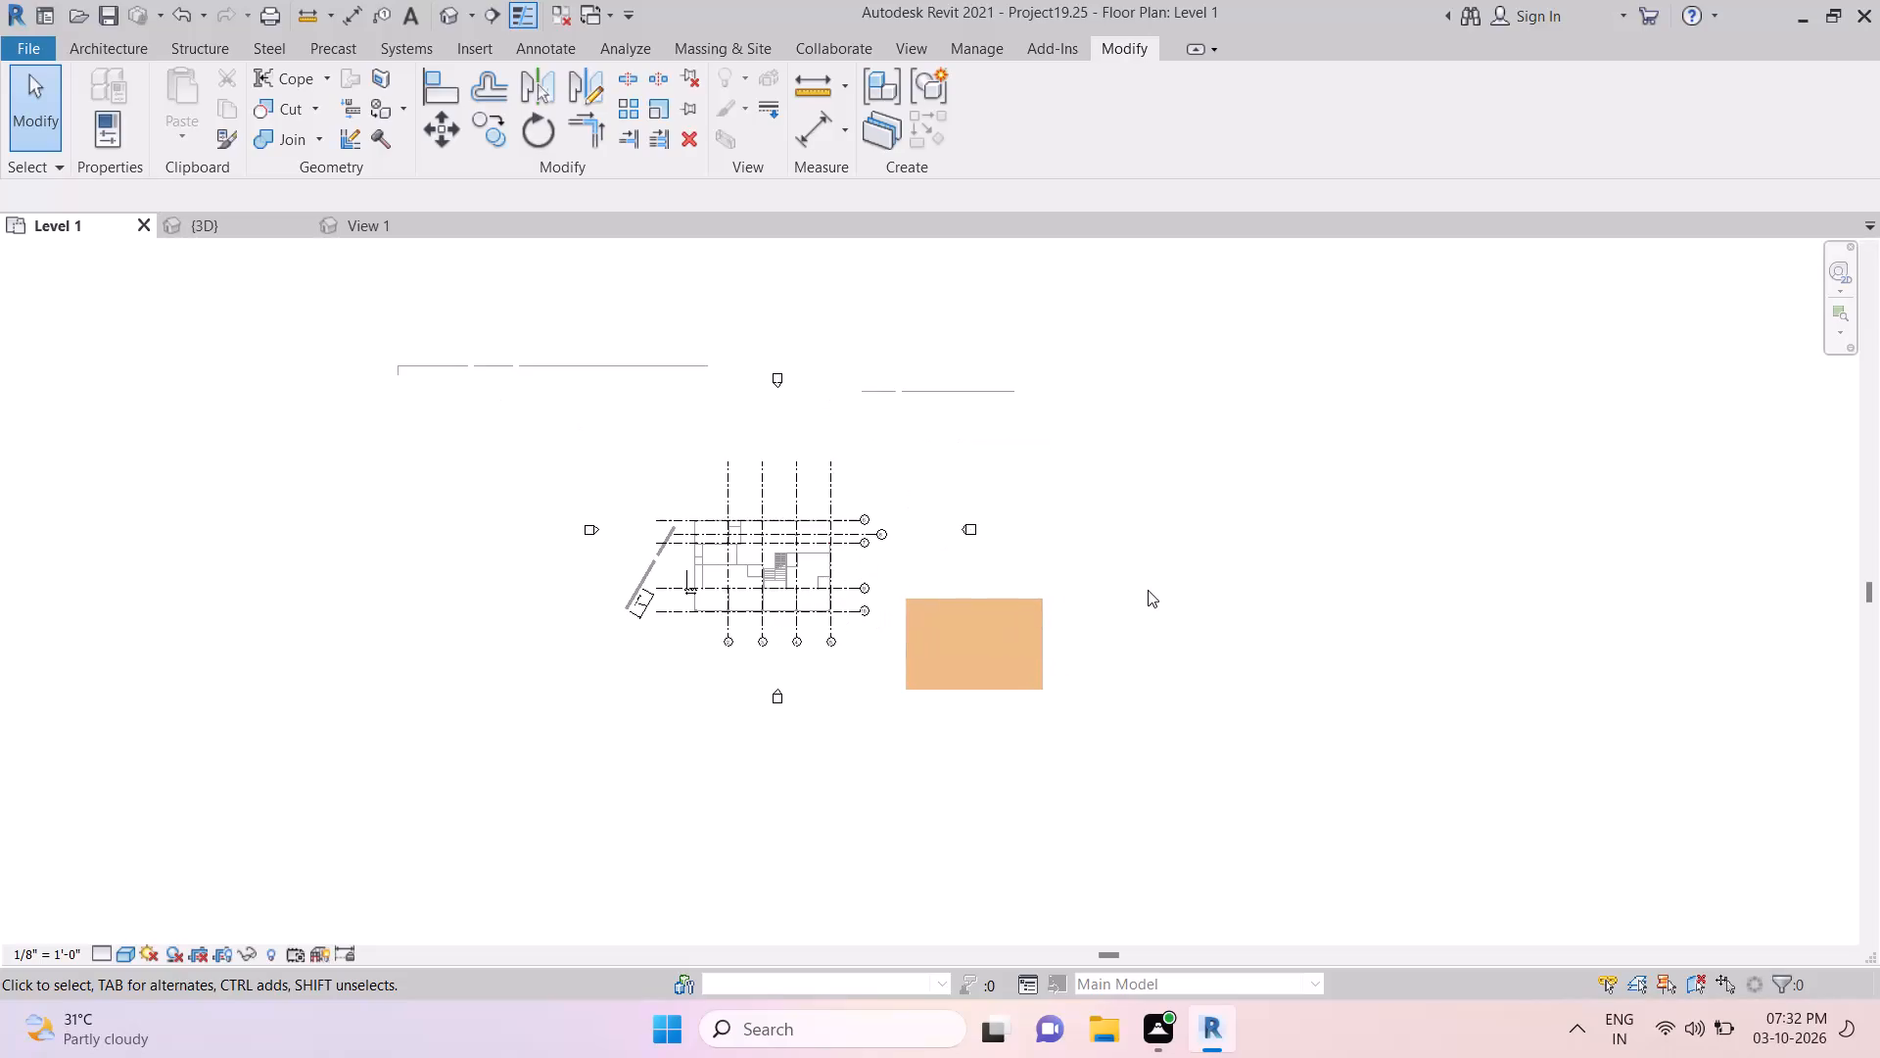
Move the Generic - 12" - Filled floor beside the building a short distance straight south in the Level 1 plan.
scroll(1148, 590, "up", 2)
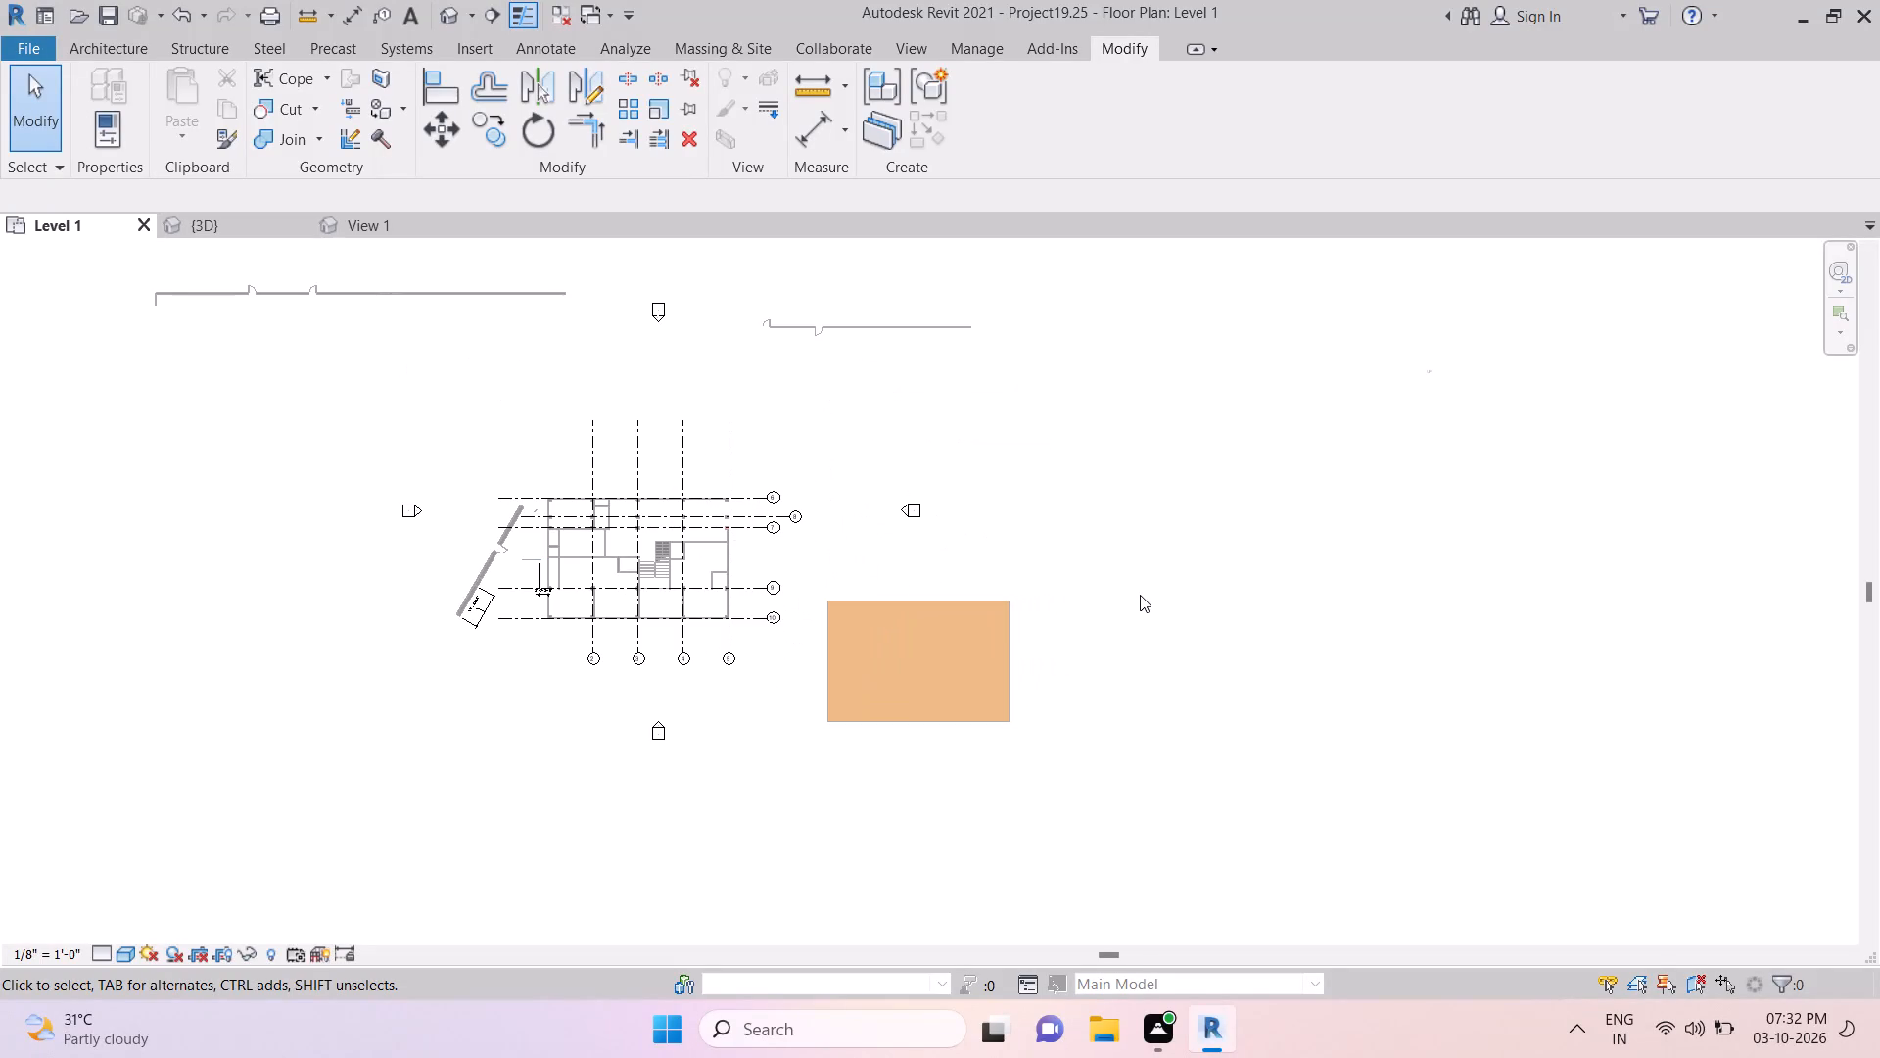
left_click(966, 599)
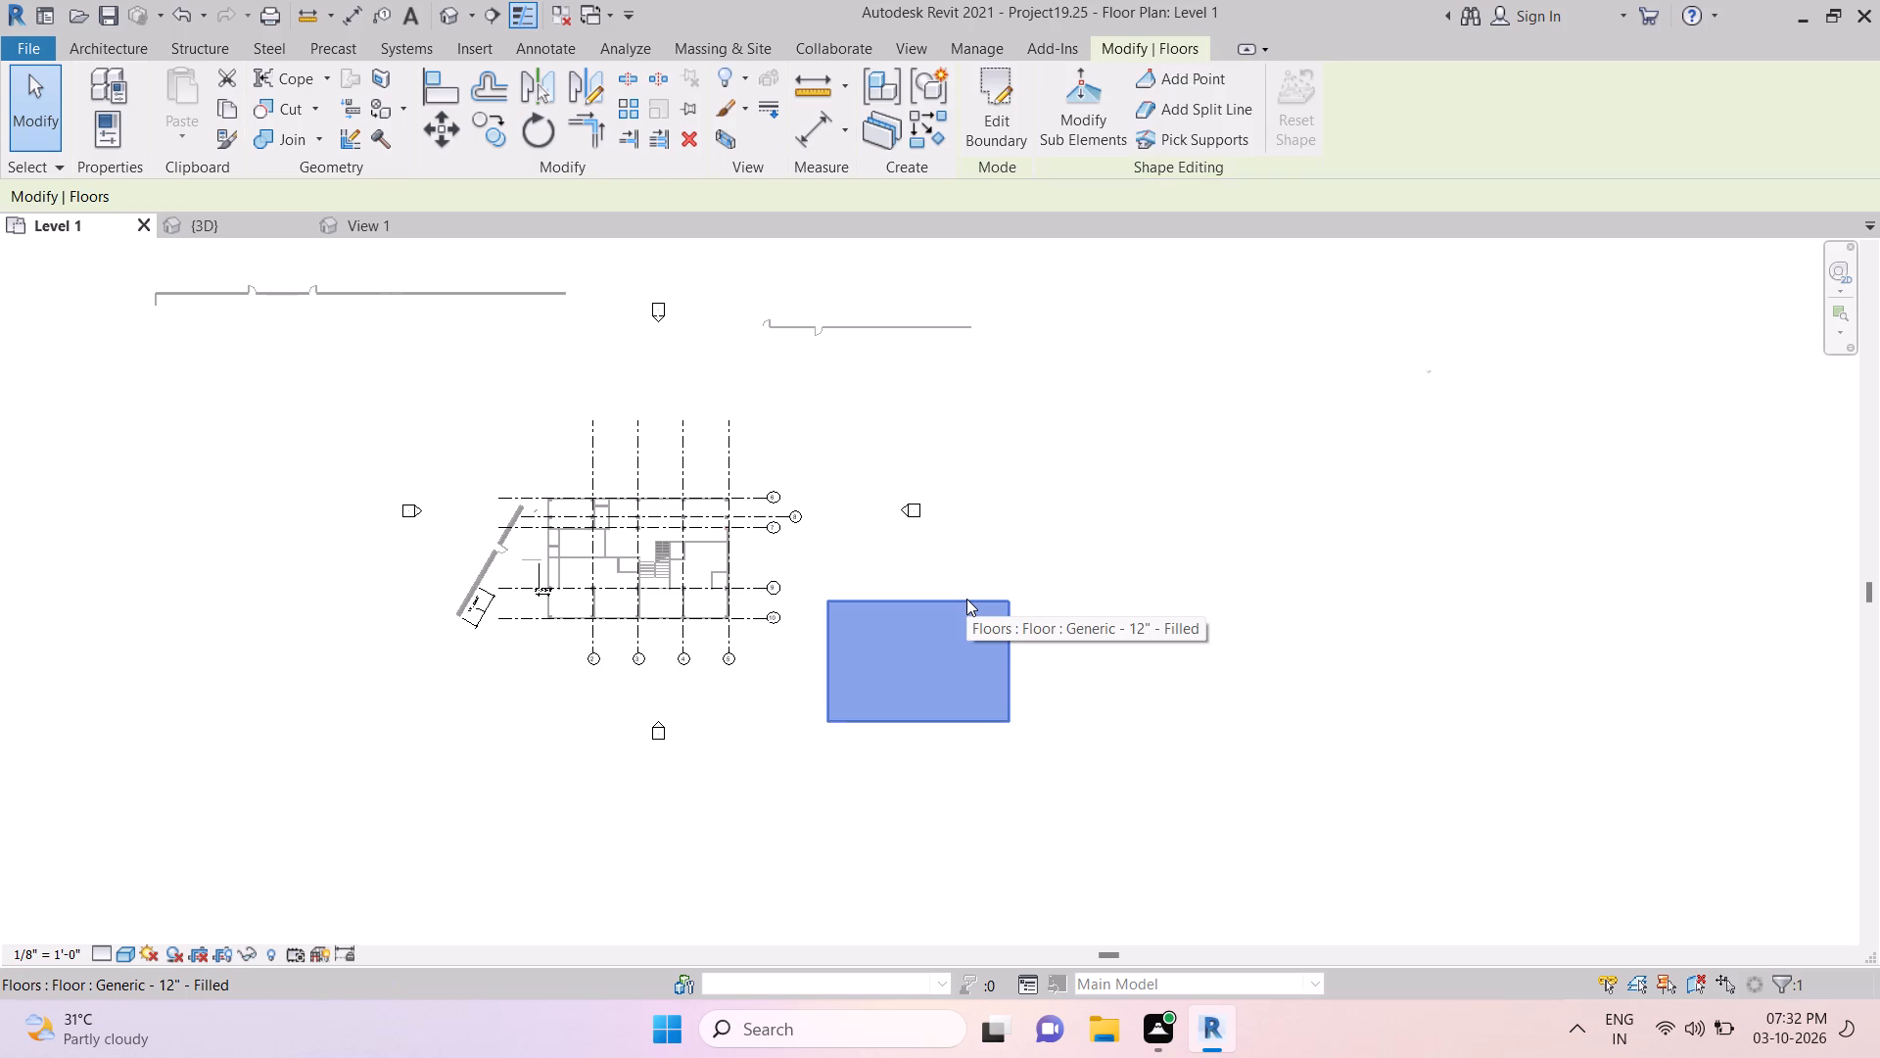
left_click(972, 632)
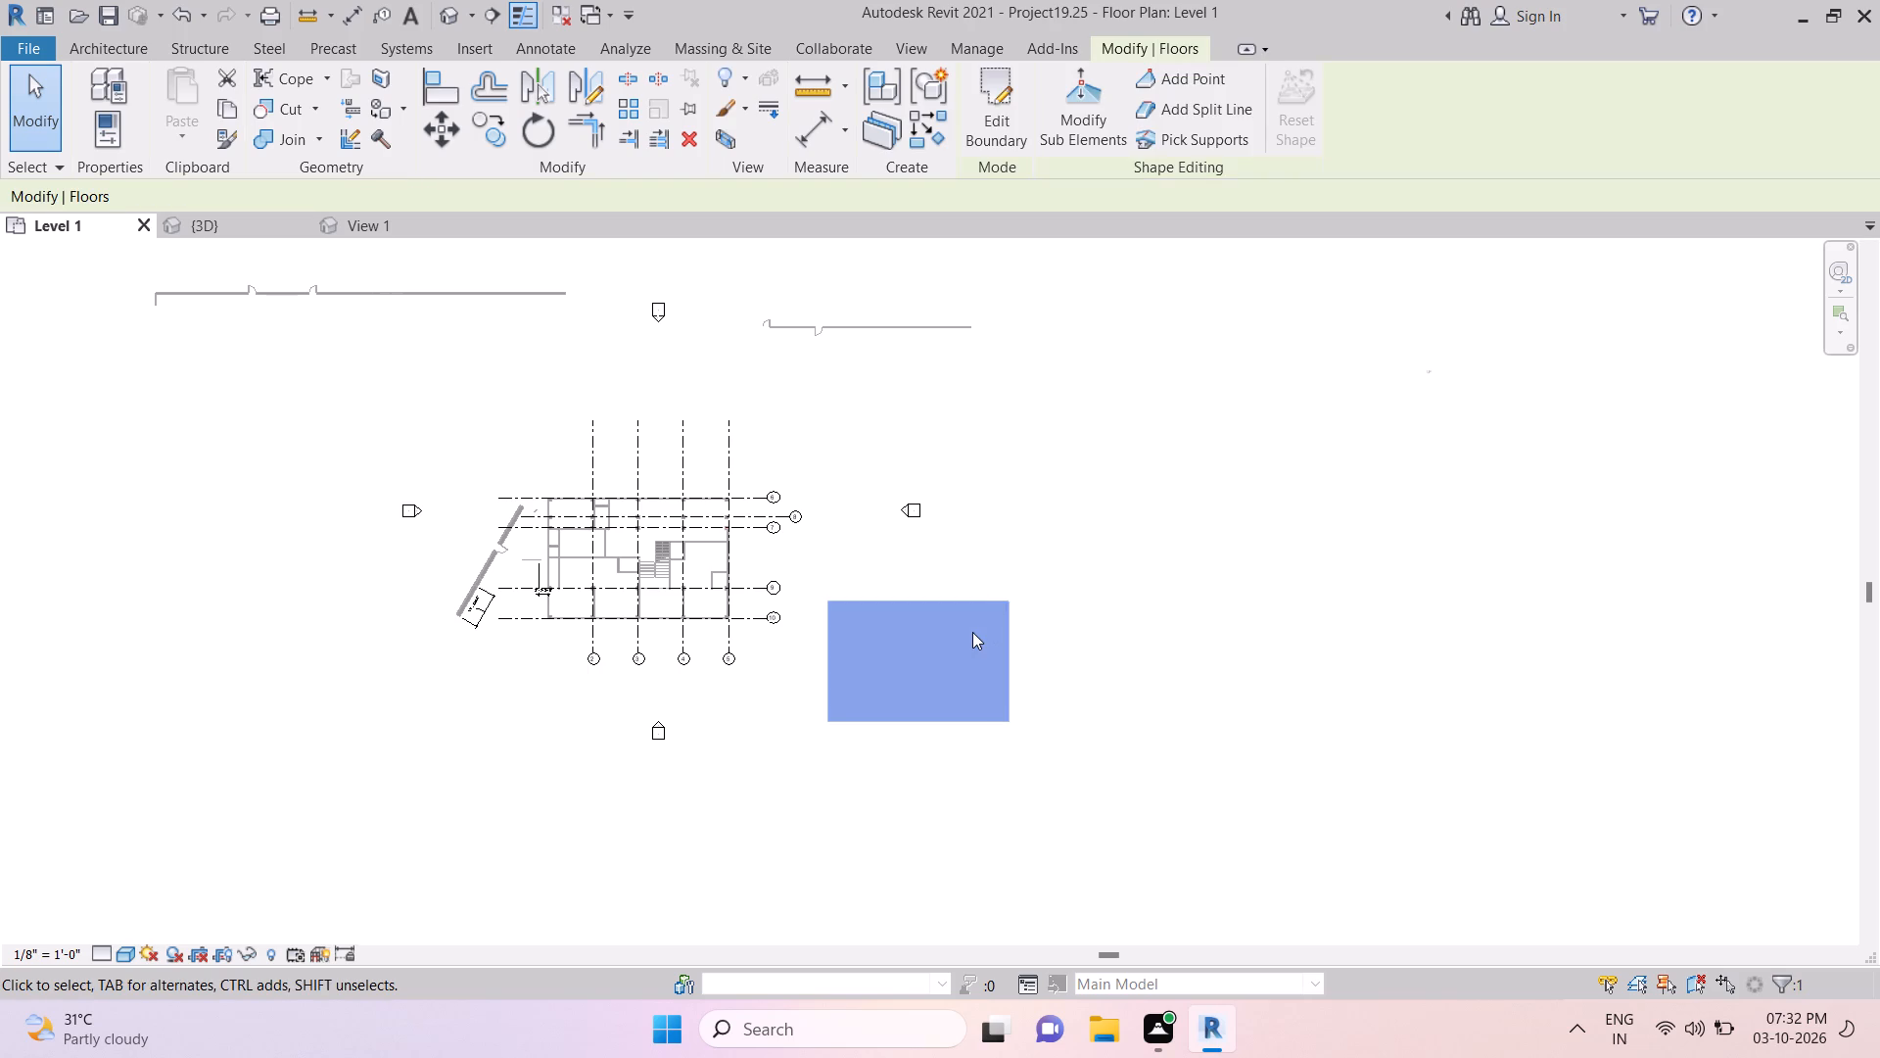
left_click(972, 632)
left_click(972, 632)
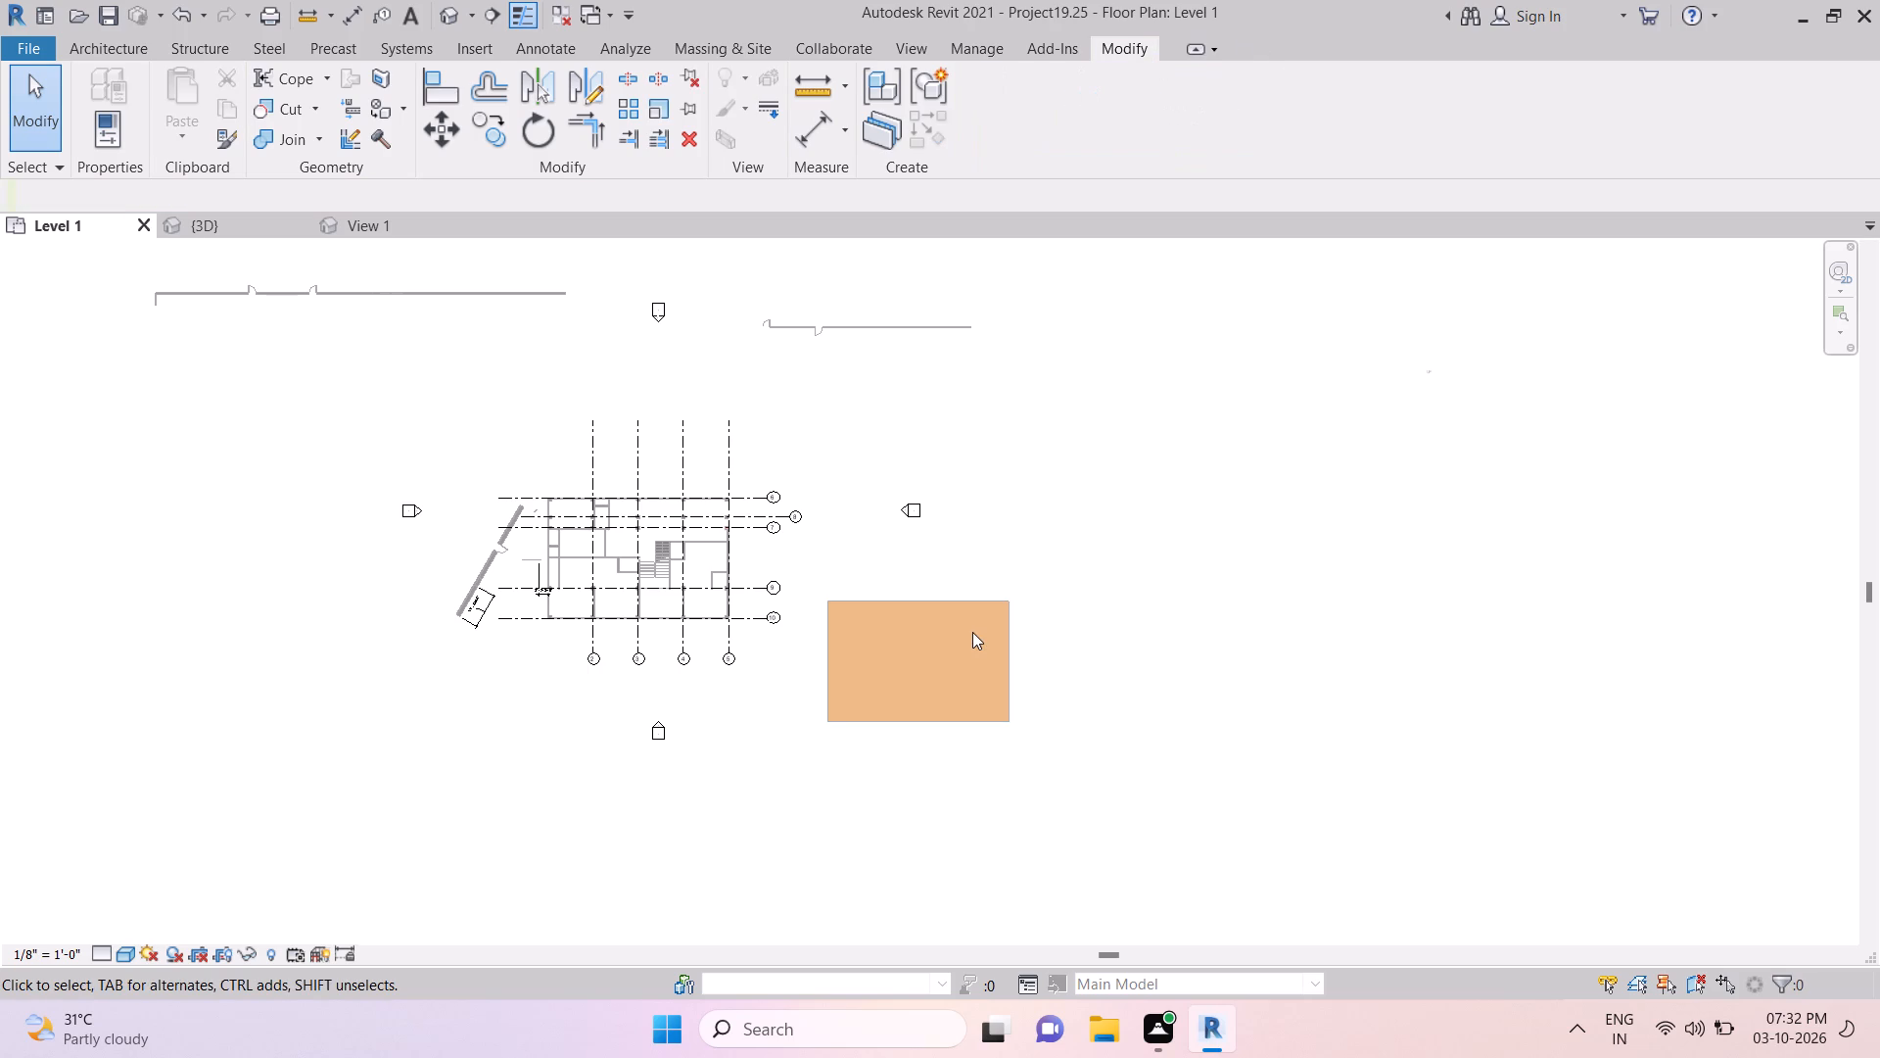
left_click(972, 632)
left_click_drag(985, 595, 985, 600)
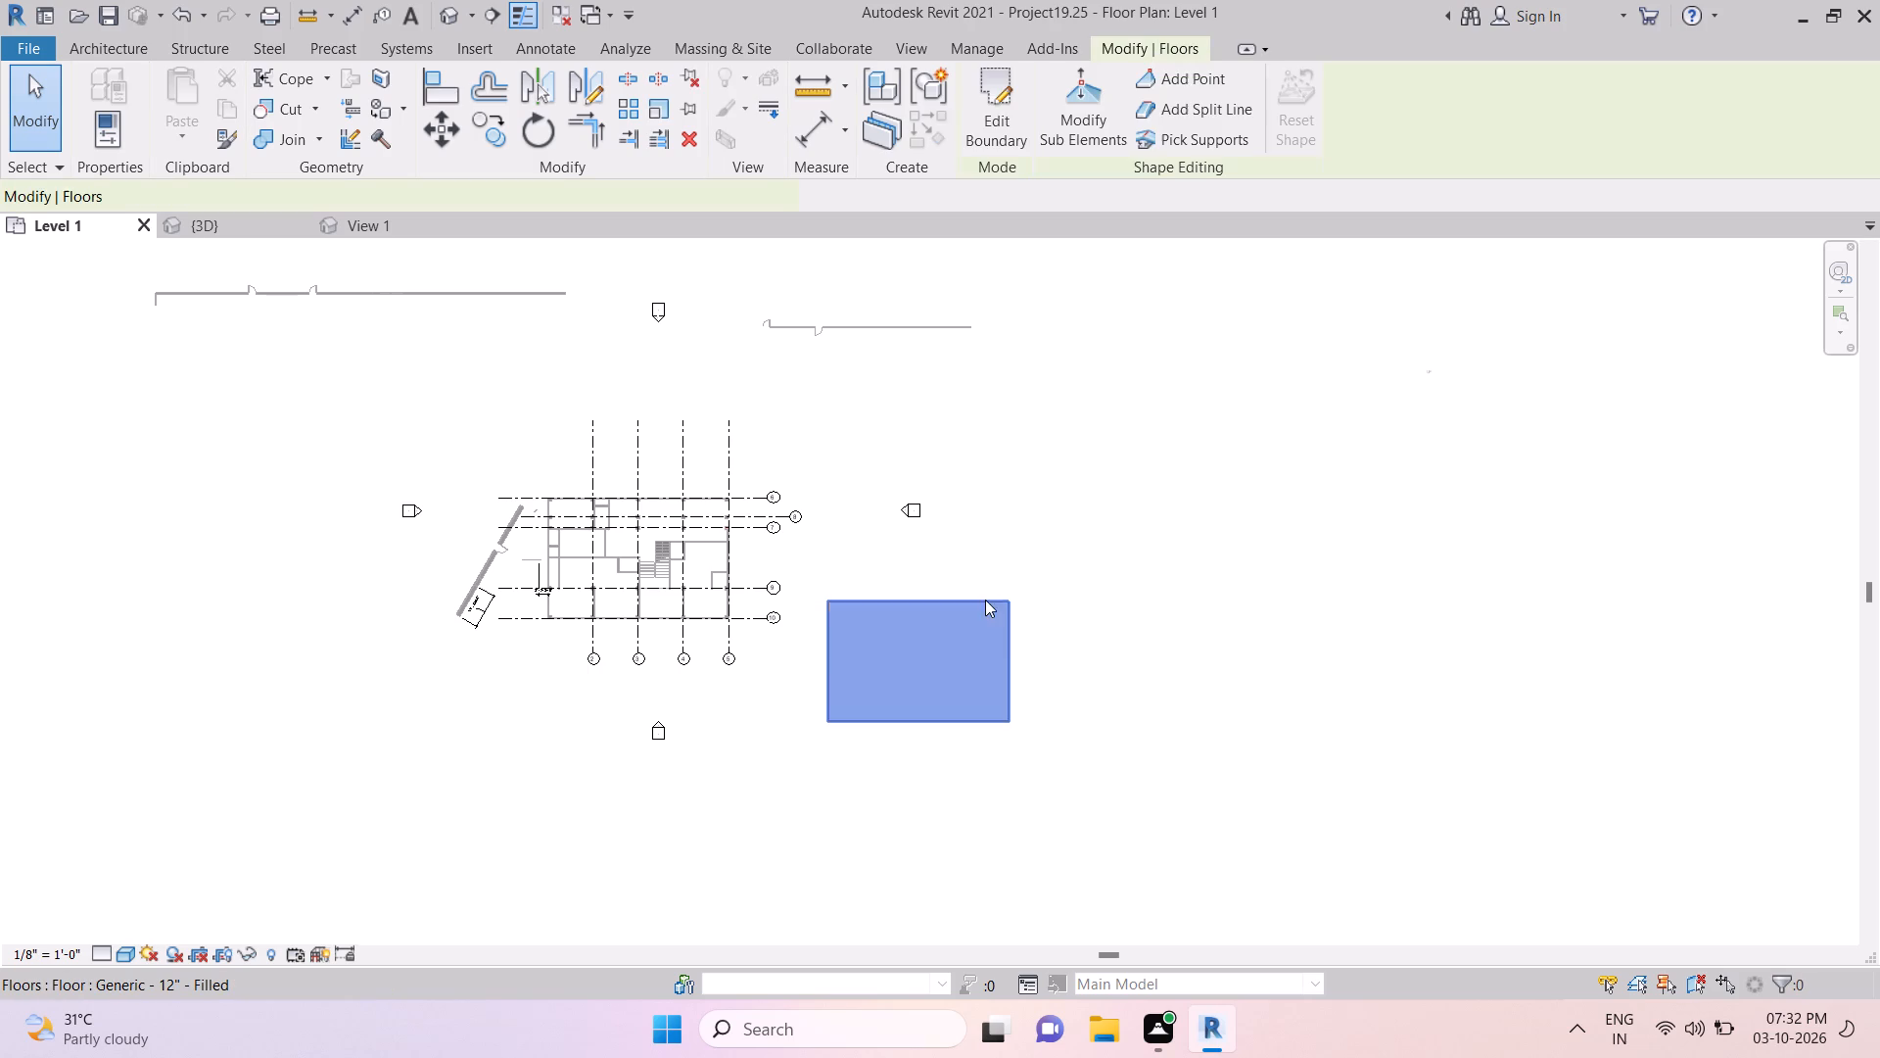
left_click_drag(985, 600, 985, 652)
left_click(985, 652)
left_click(983, 695)
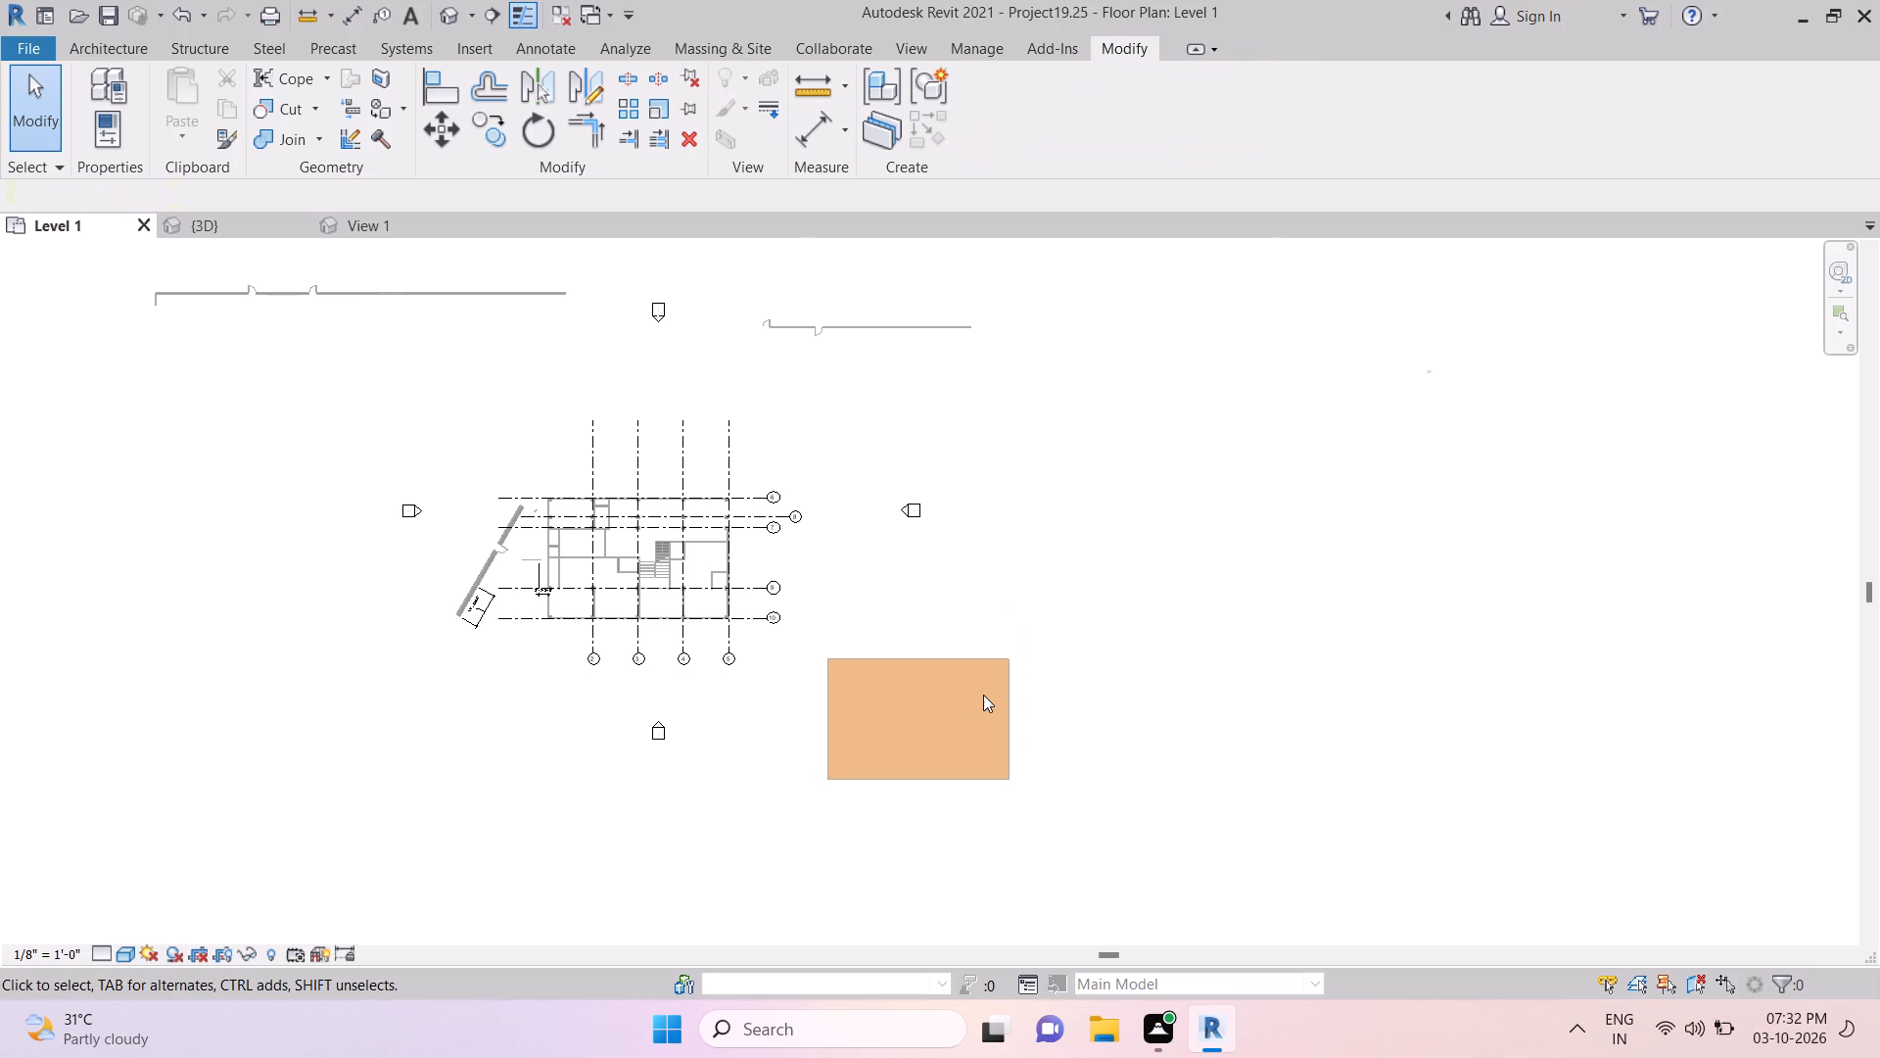
left_click(983, 695)
left_click(1354, 656)
left_click(450, 731)
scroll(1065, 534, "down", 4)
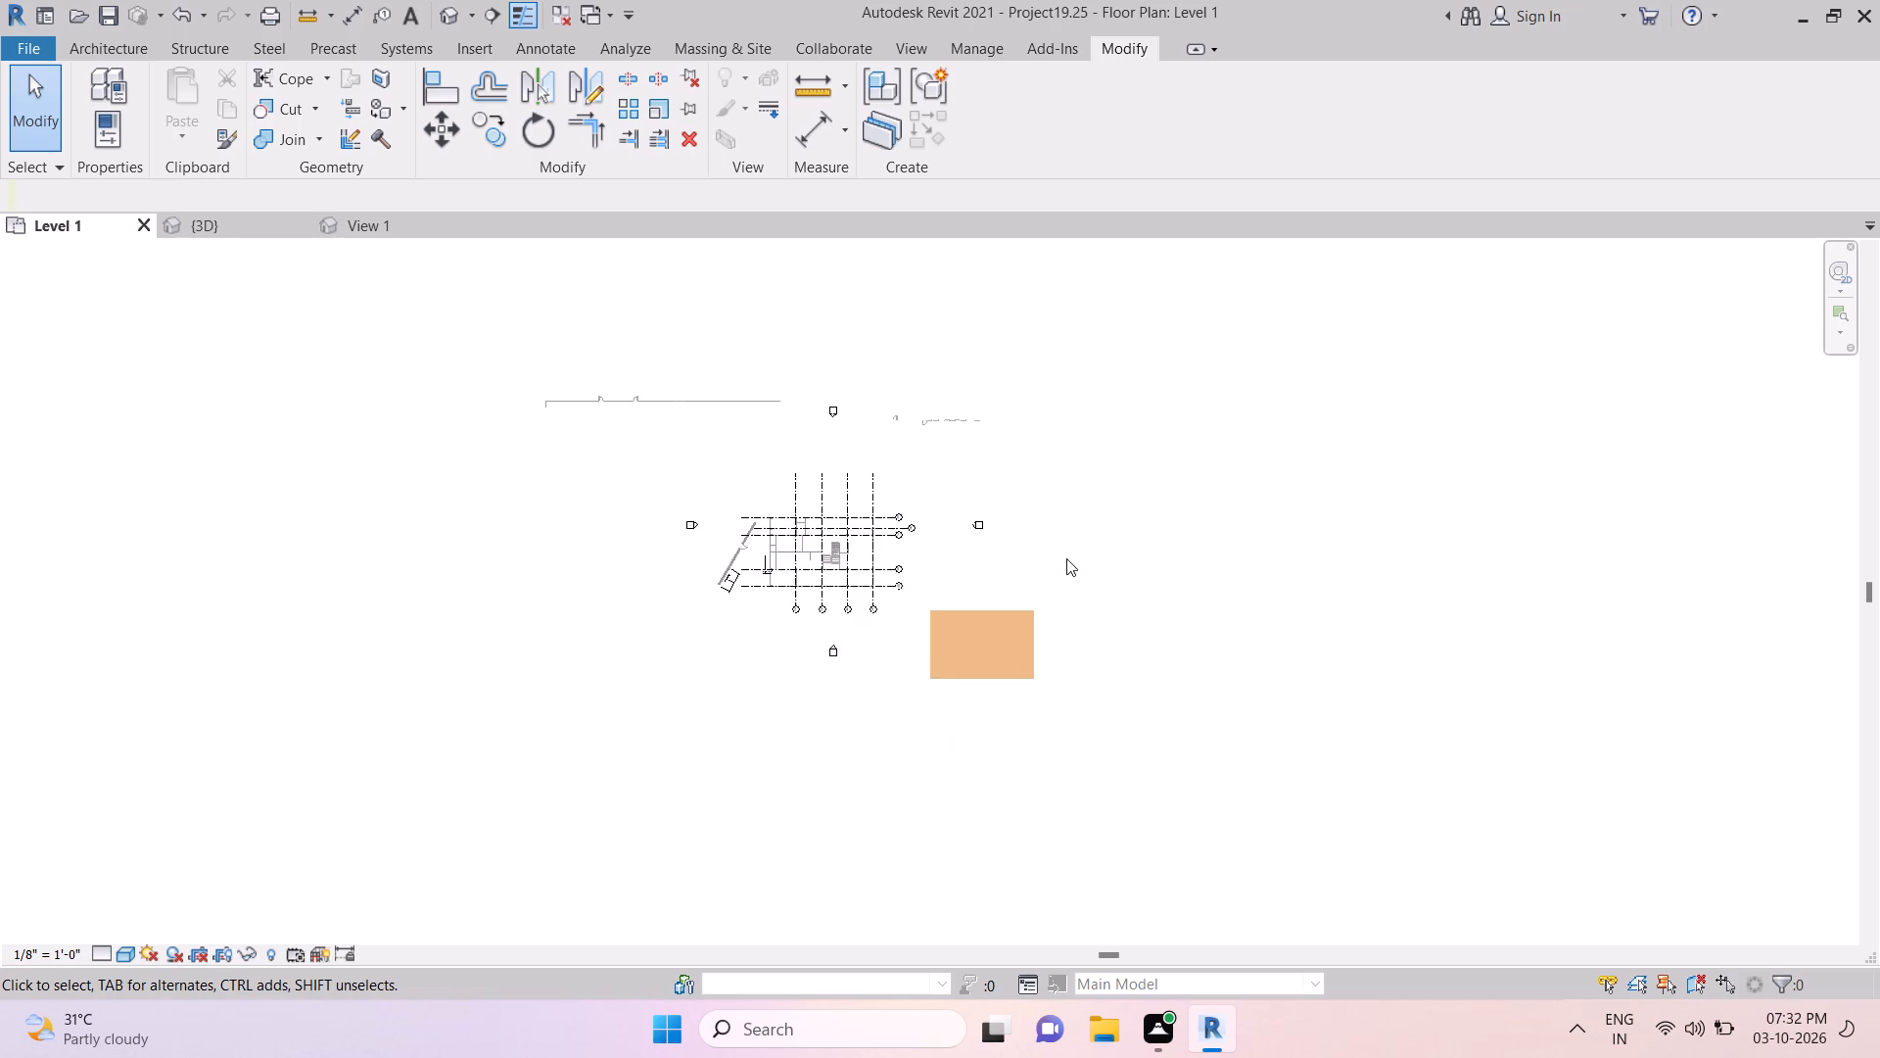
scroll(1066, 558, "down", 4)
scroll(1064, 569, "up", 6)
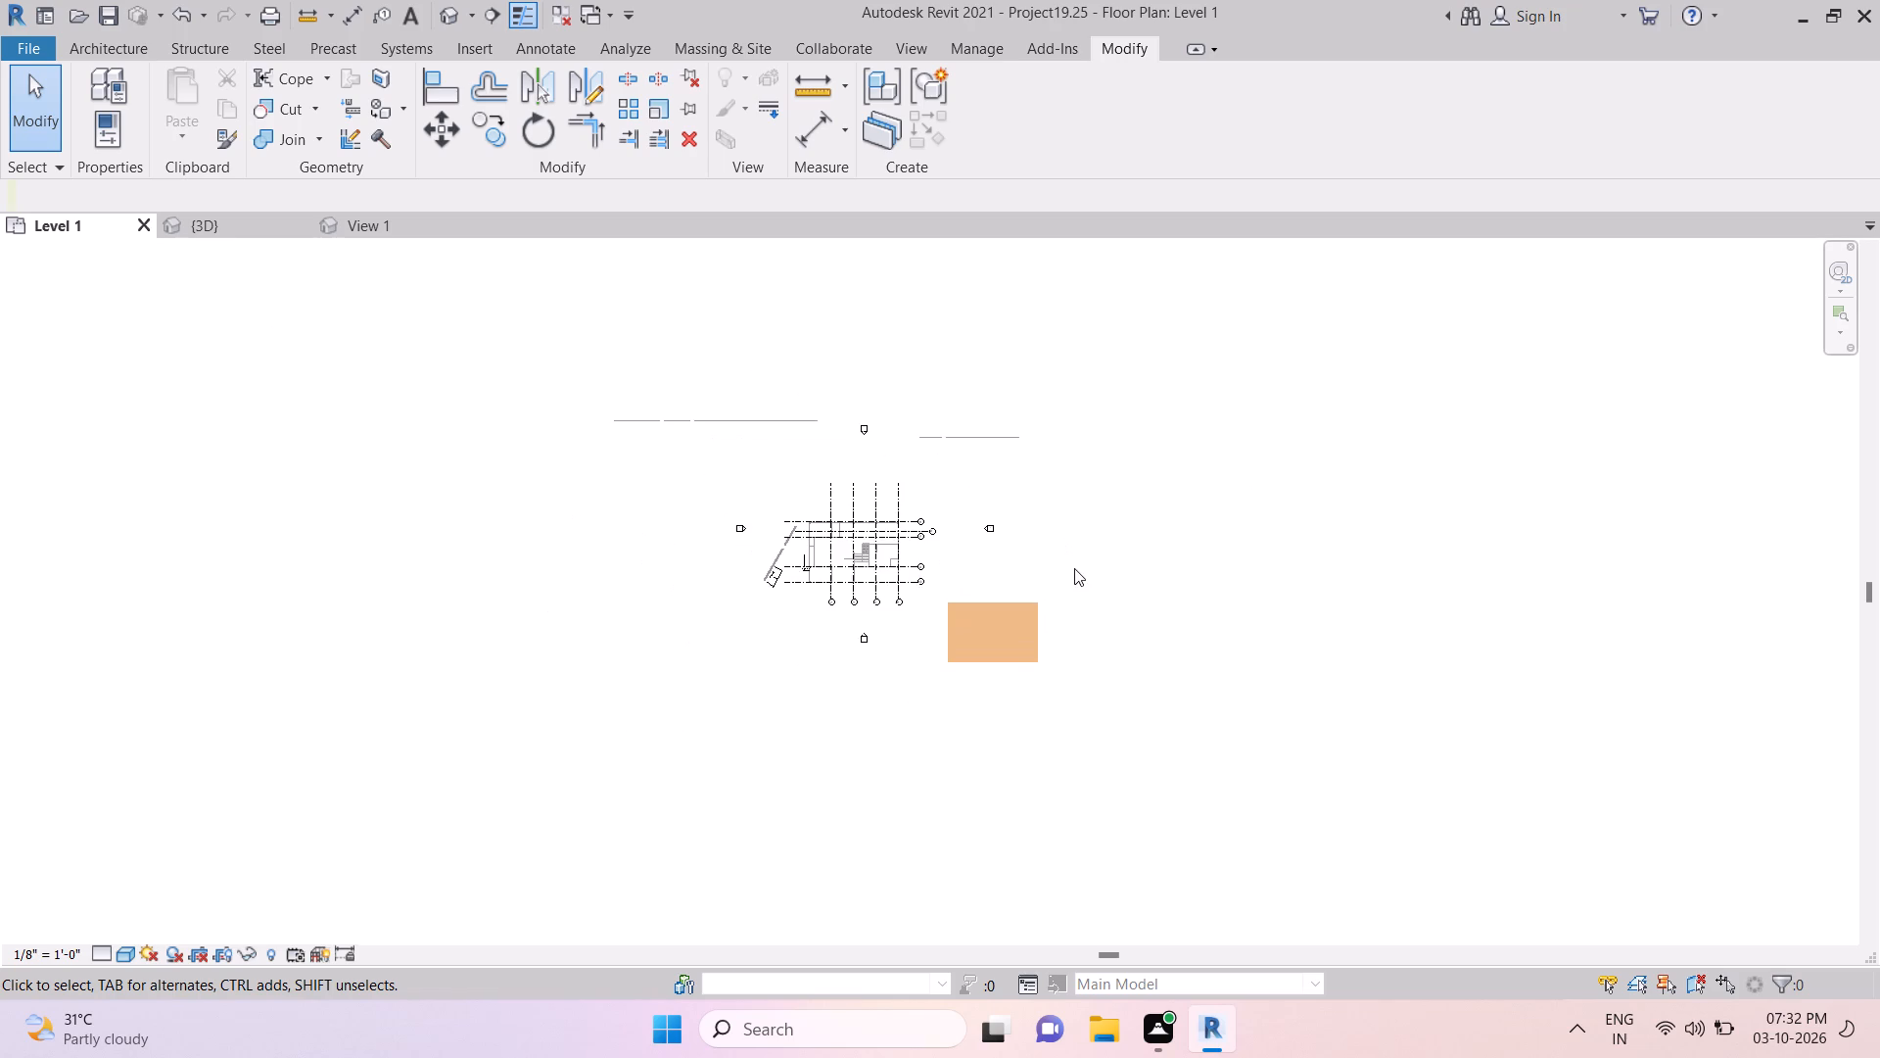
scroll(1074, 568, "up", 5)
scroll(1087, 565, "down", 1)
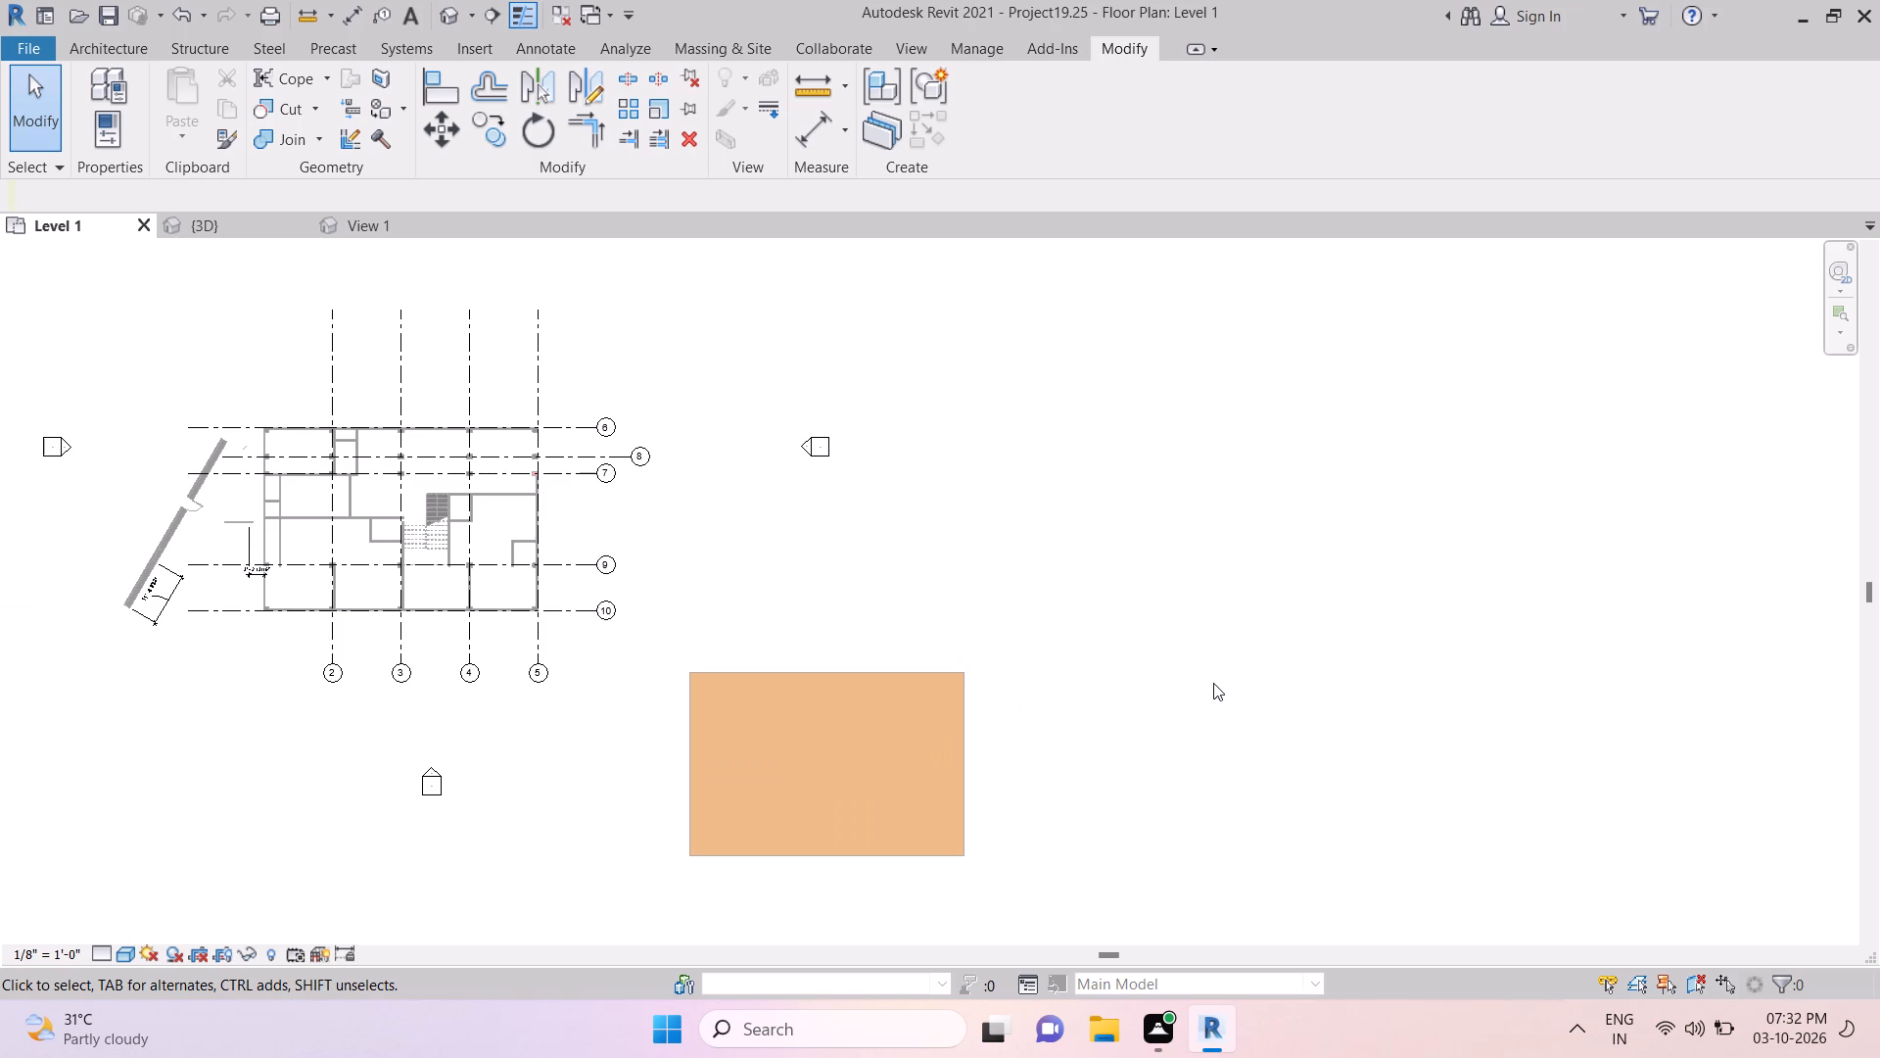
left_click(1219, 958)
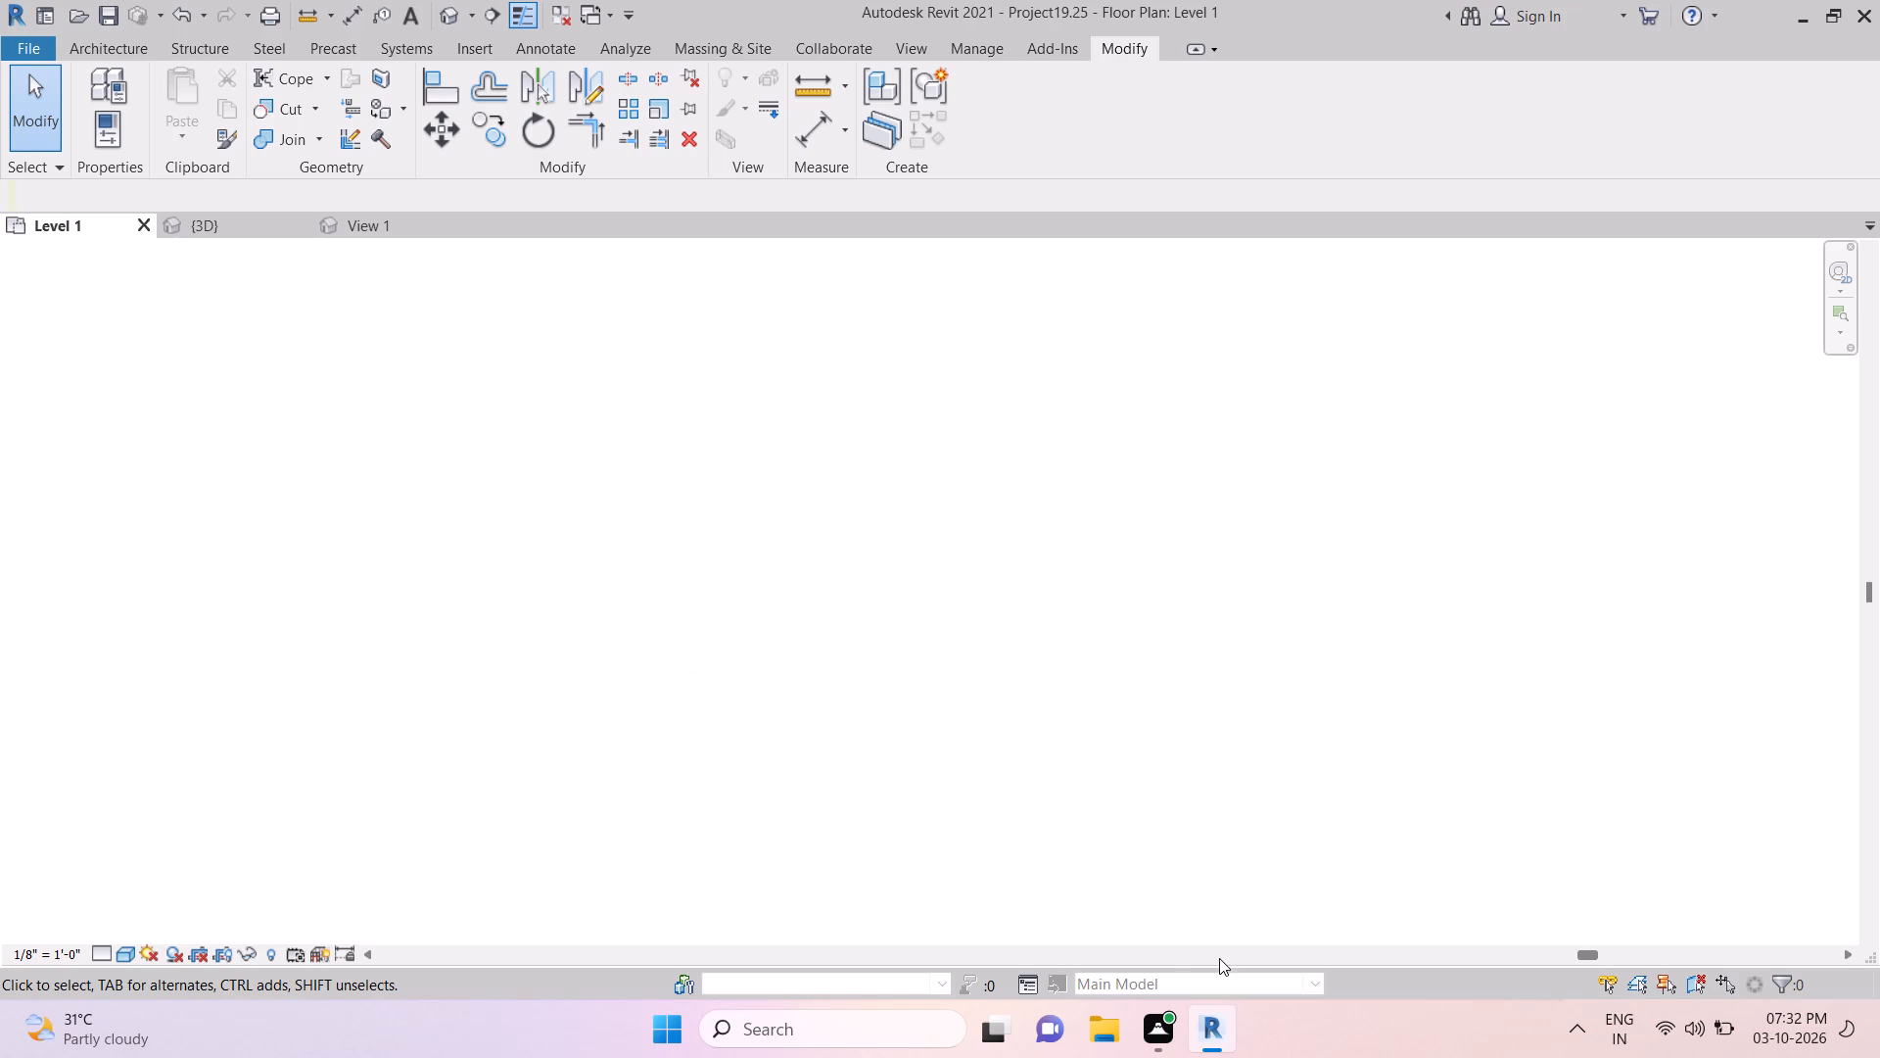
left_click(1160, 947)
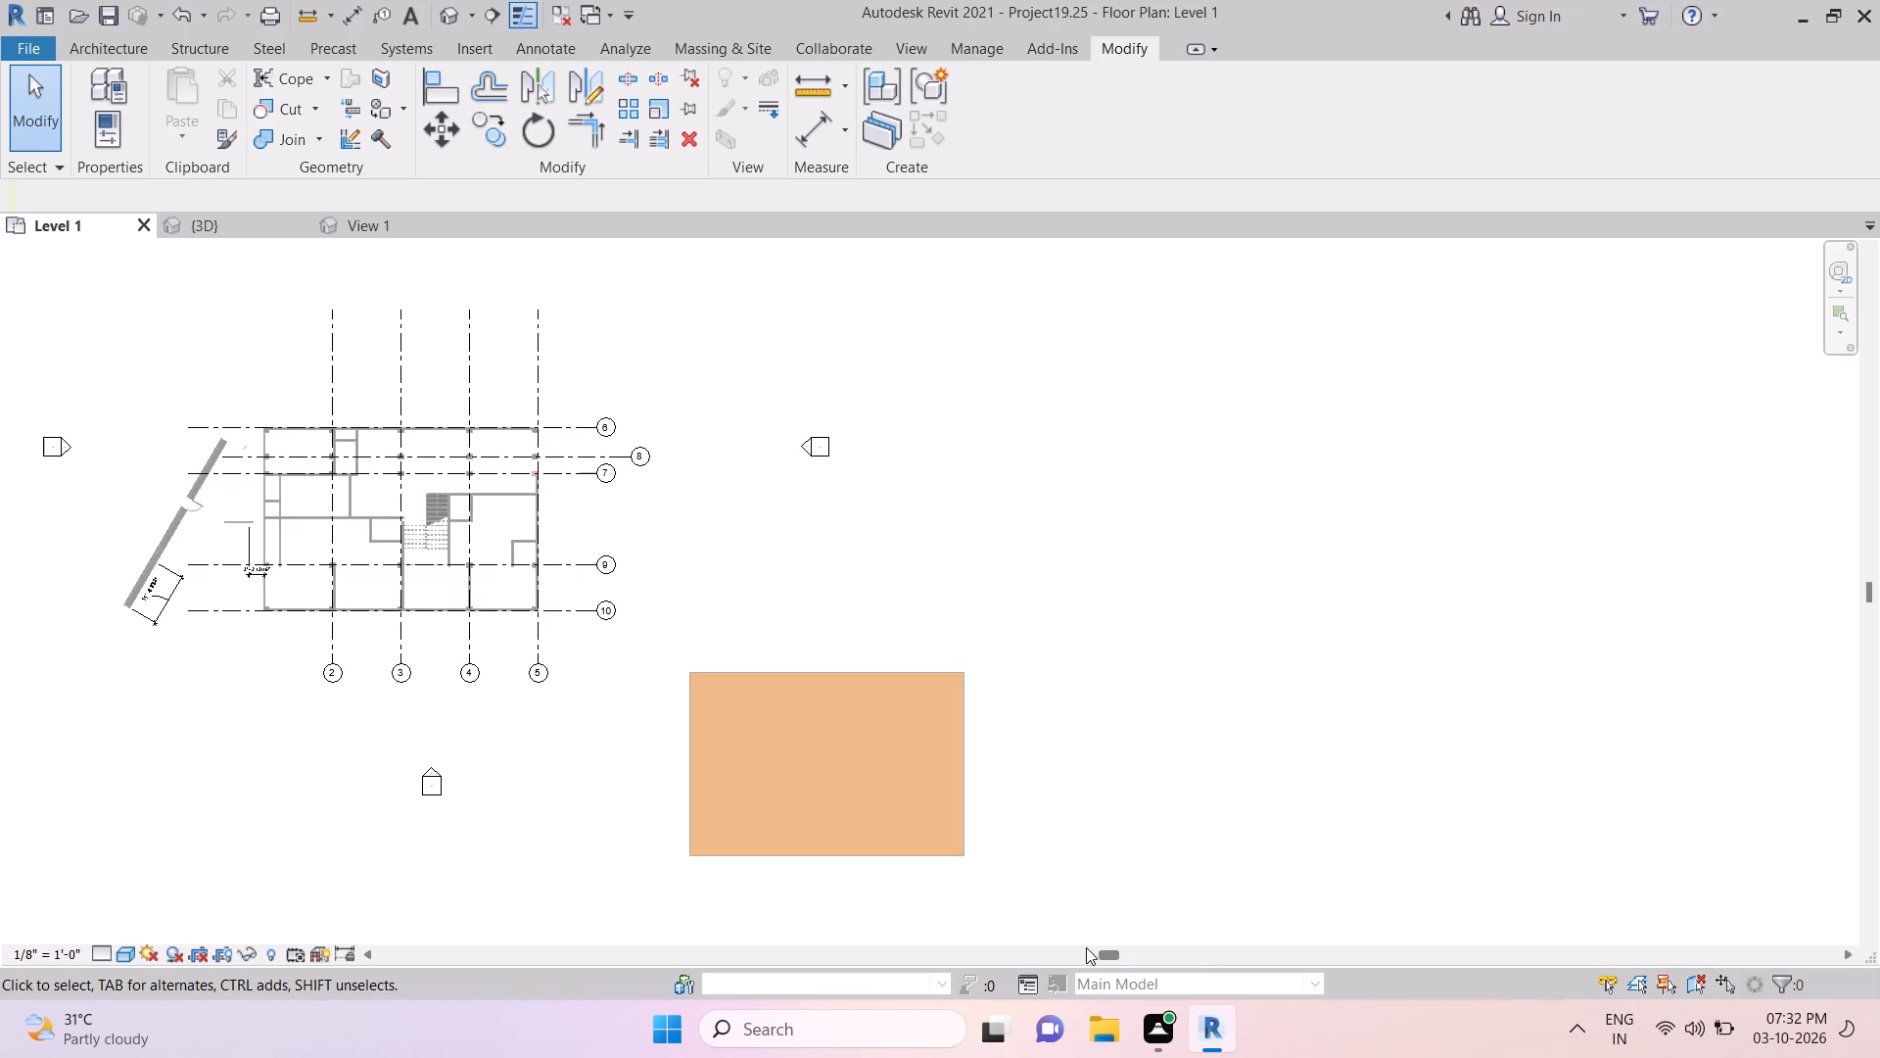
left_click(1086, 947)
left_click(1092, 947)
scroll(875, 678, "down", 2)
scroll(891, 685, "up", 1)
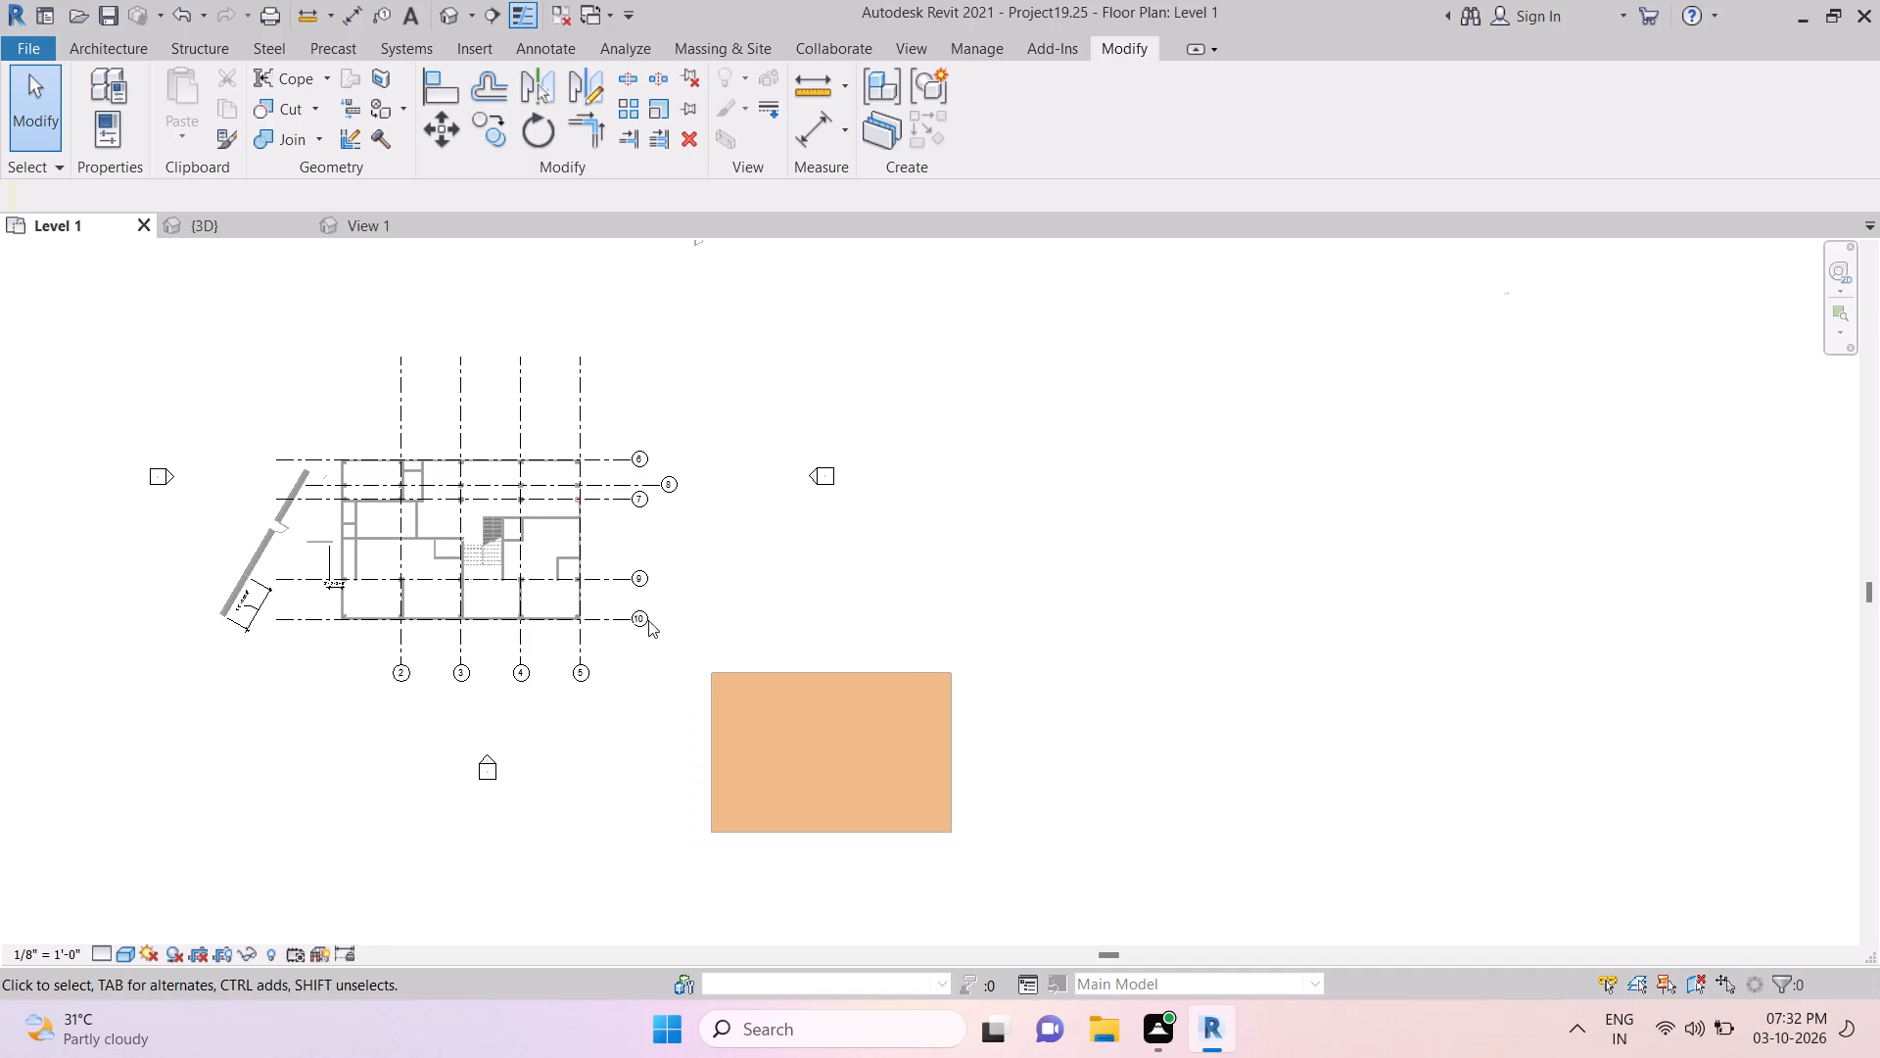
Look over the Single-Flush door family's View 1, and examine the building and surrounding walls in the project's 3D view.
left_click(363, 229)
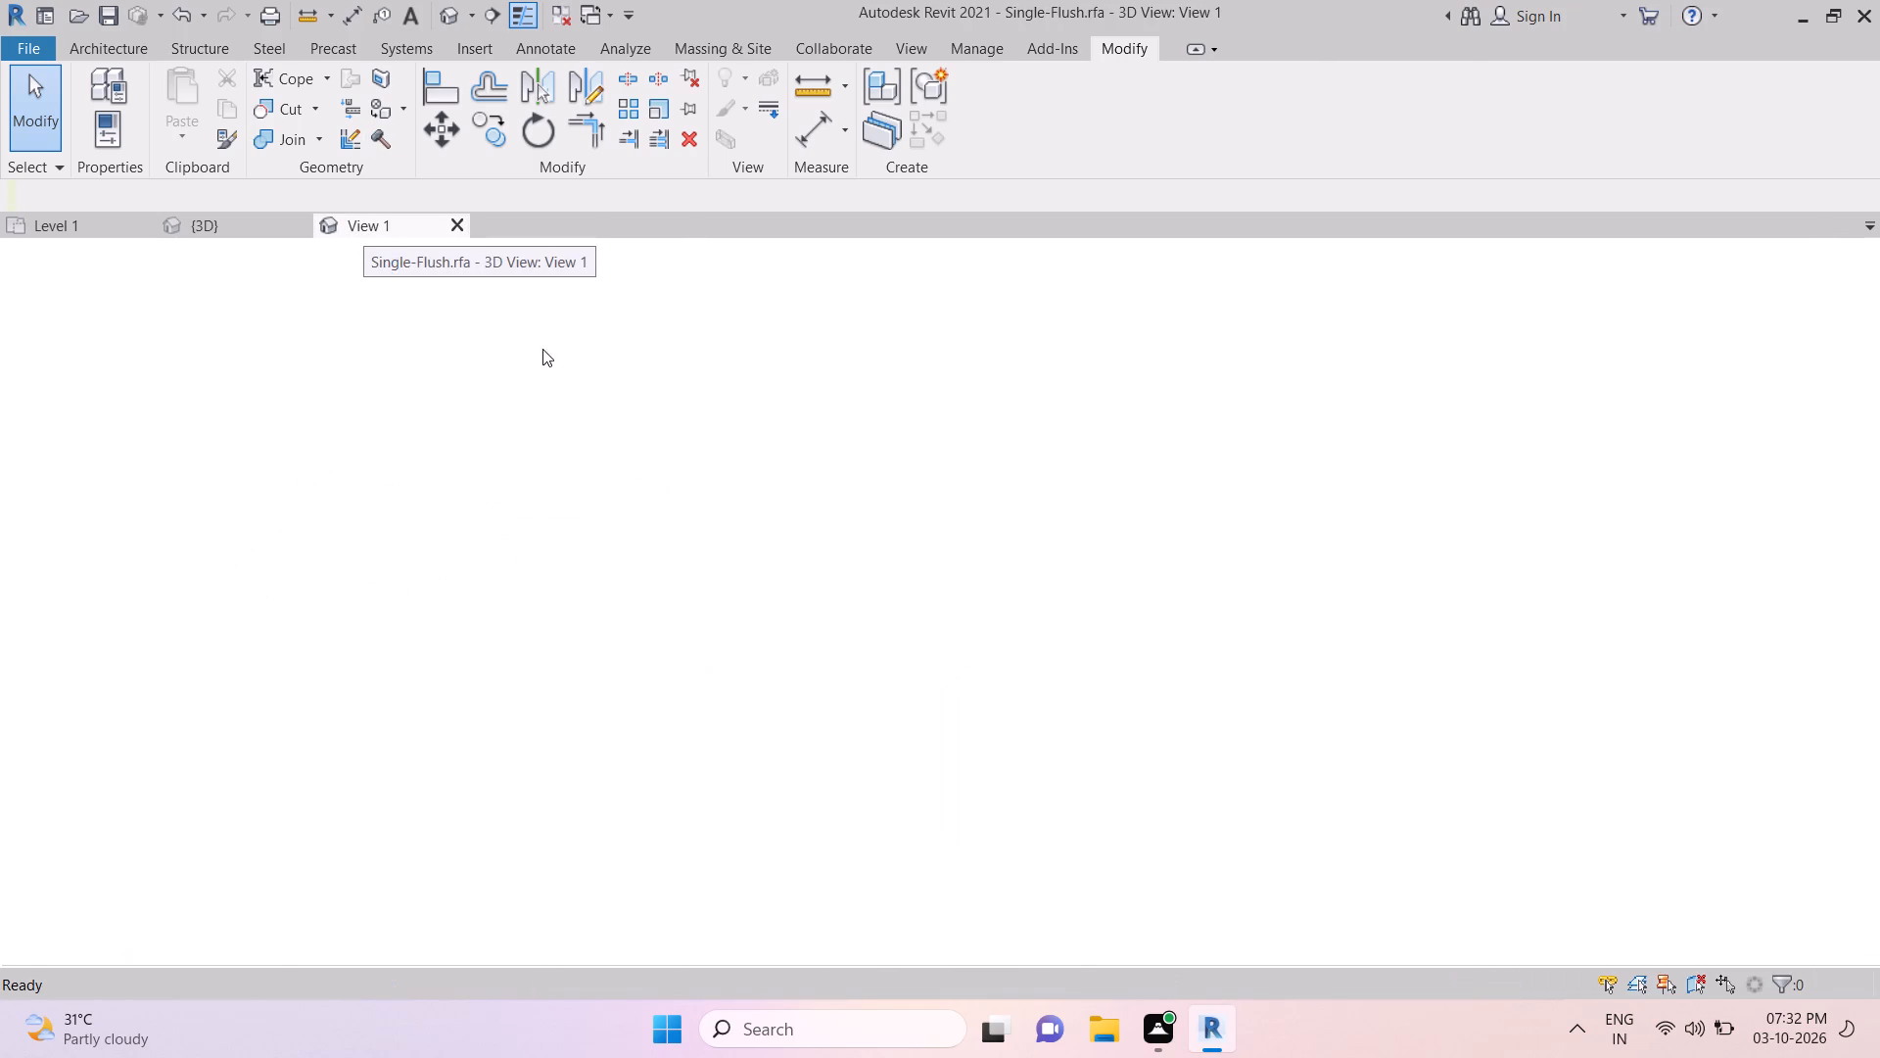
scroll(558, 393, "down", 2)
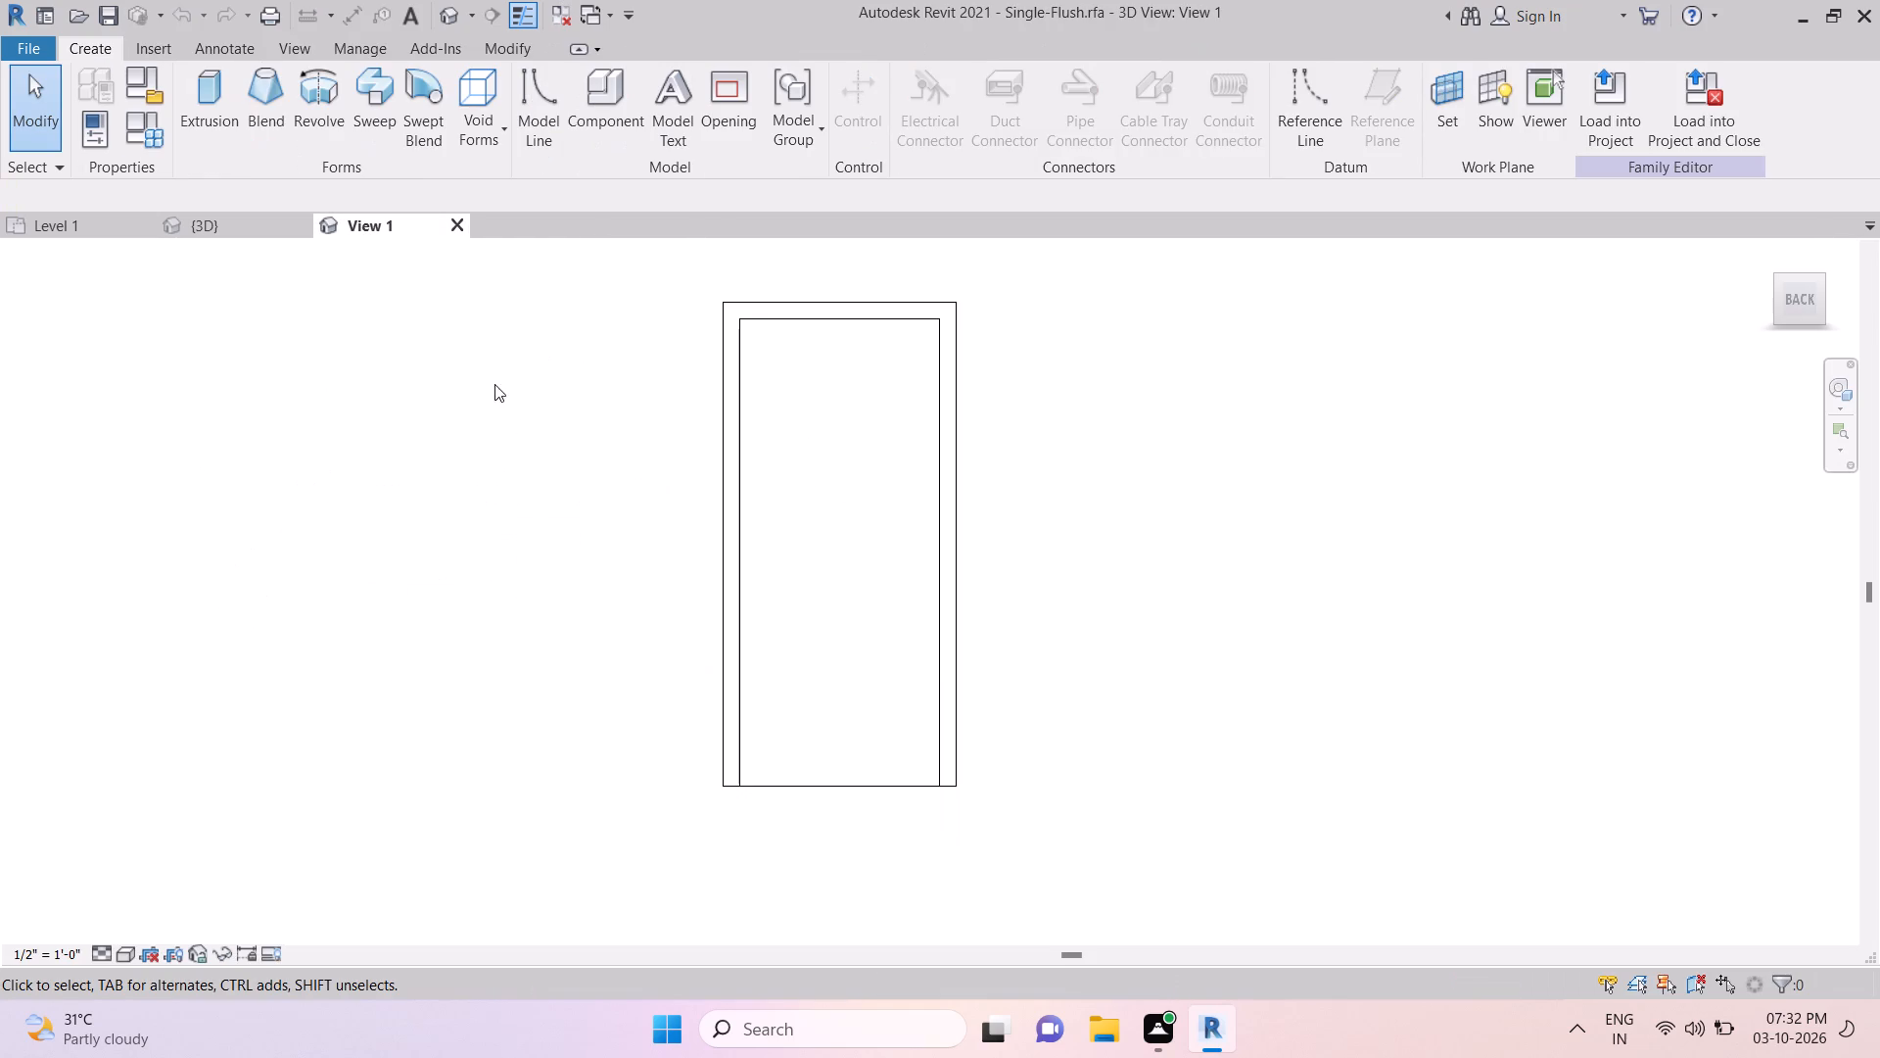
left_click(209, 223)
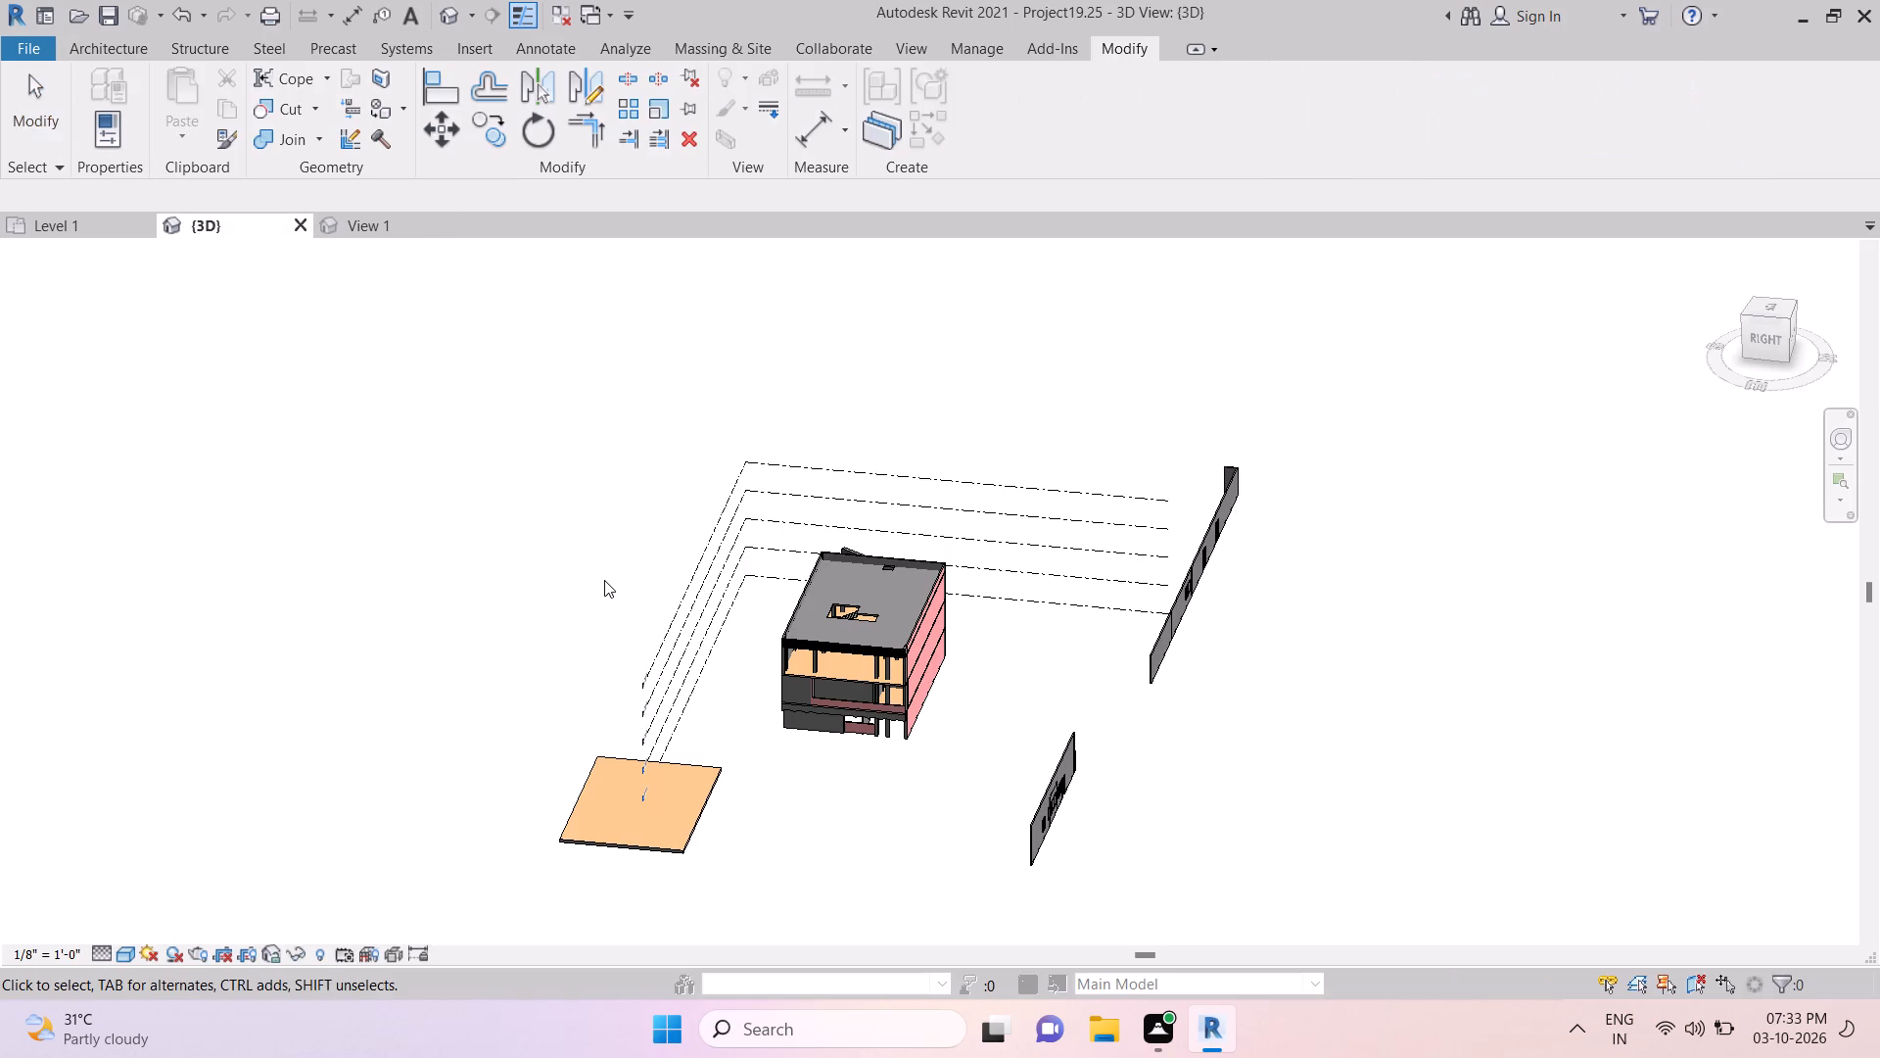
scroll(604, 580, "down", 1)
scroll(604, 580, "up", 3)
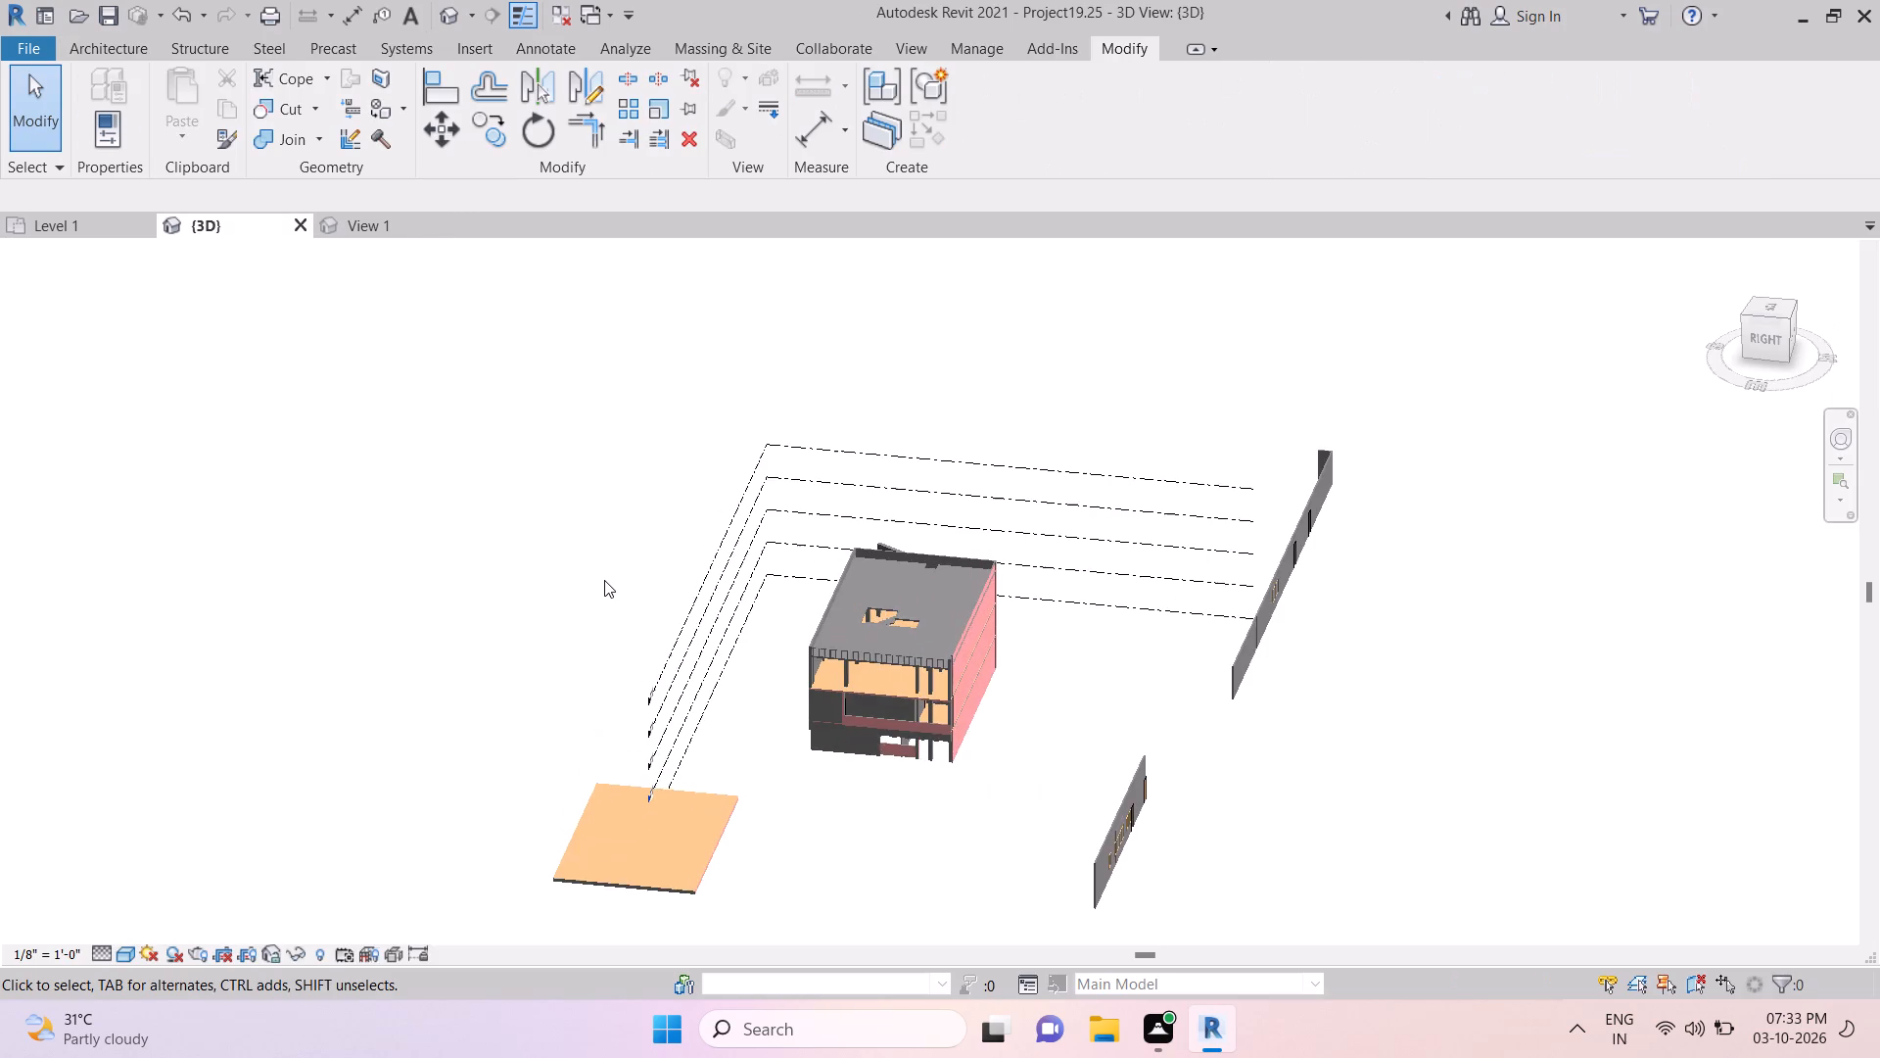
scroll(604, 580, "up", 2)
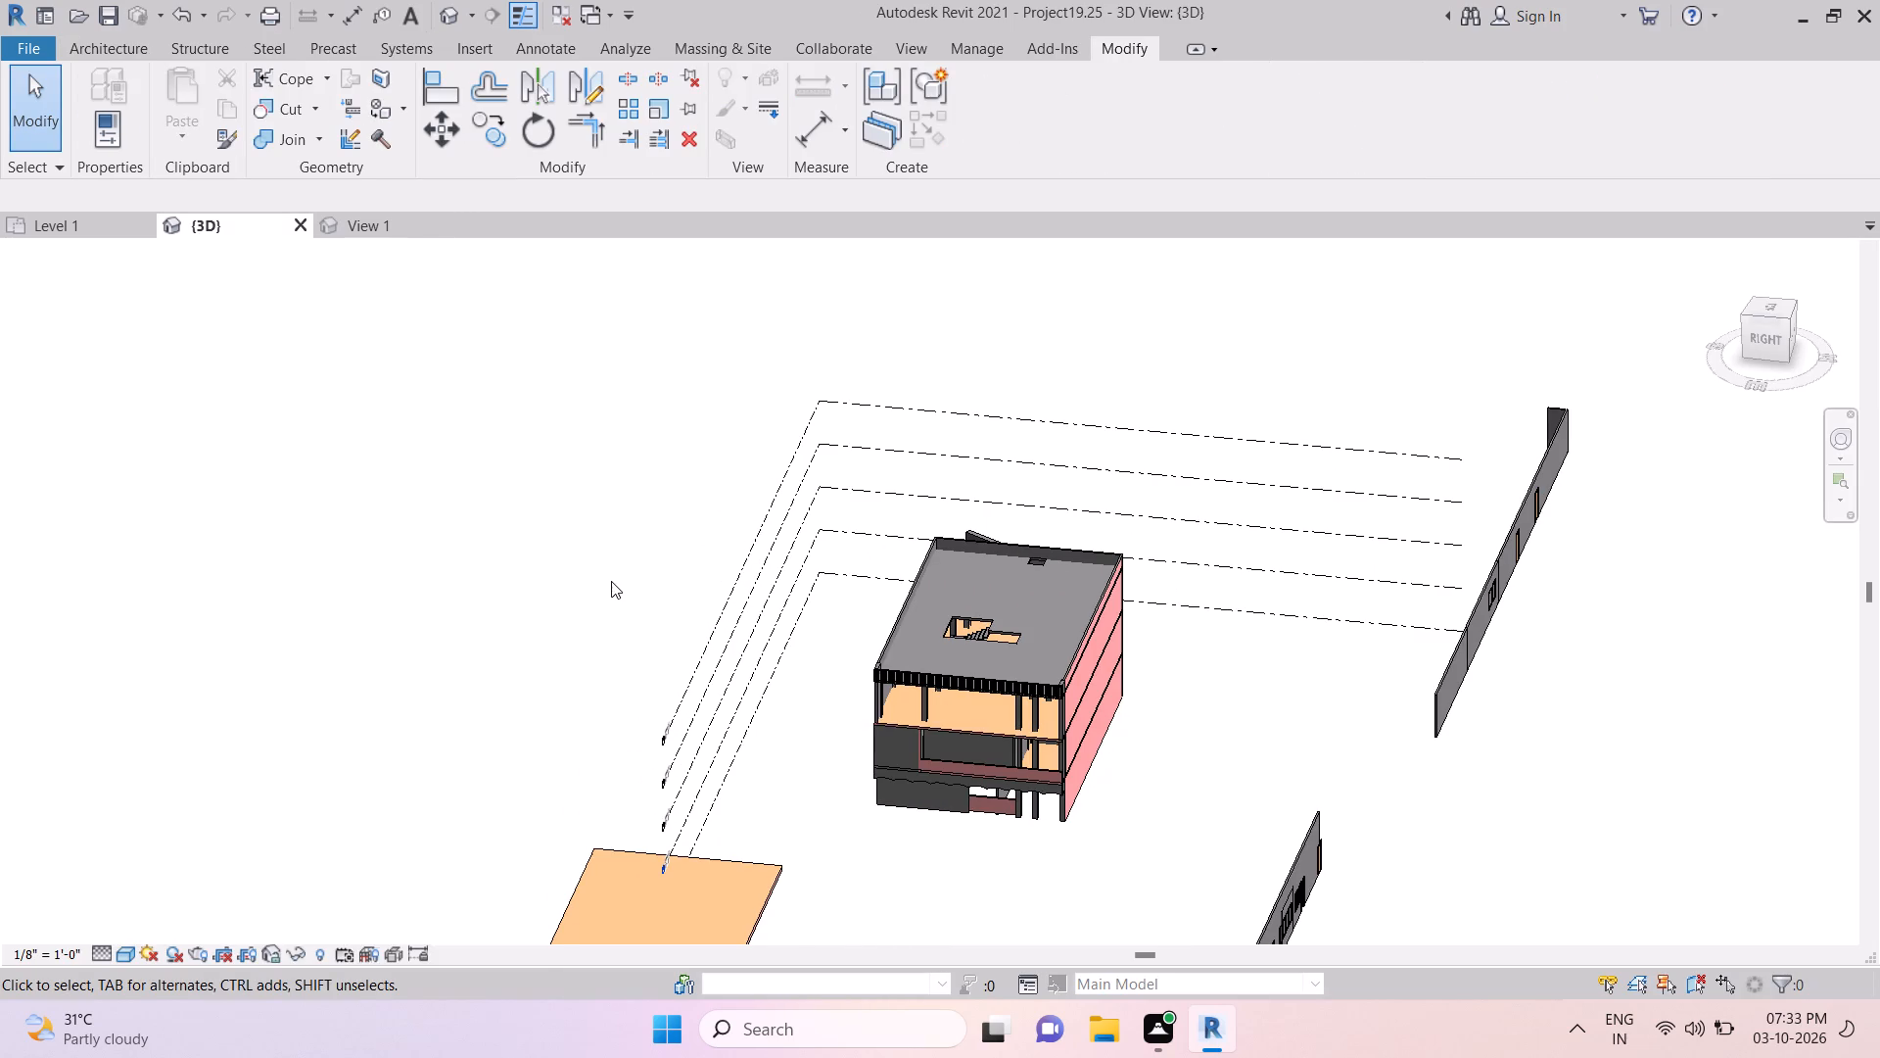
scroll(618, 581, "up", 1)
scroll(696, 617, "down", 1)
scroll(1331, 767, "down", 1)
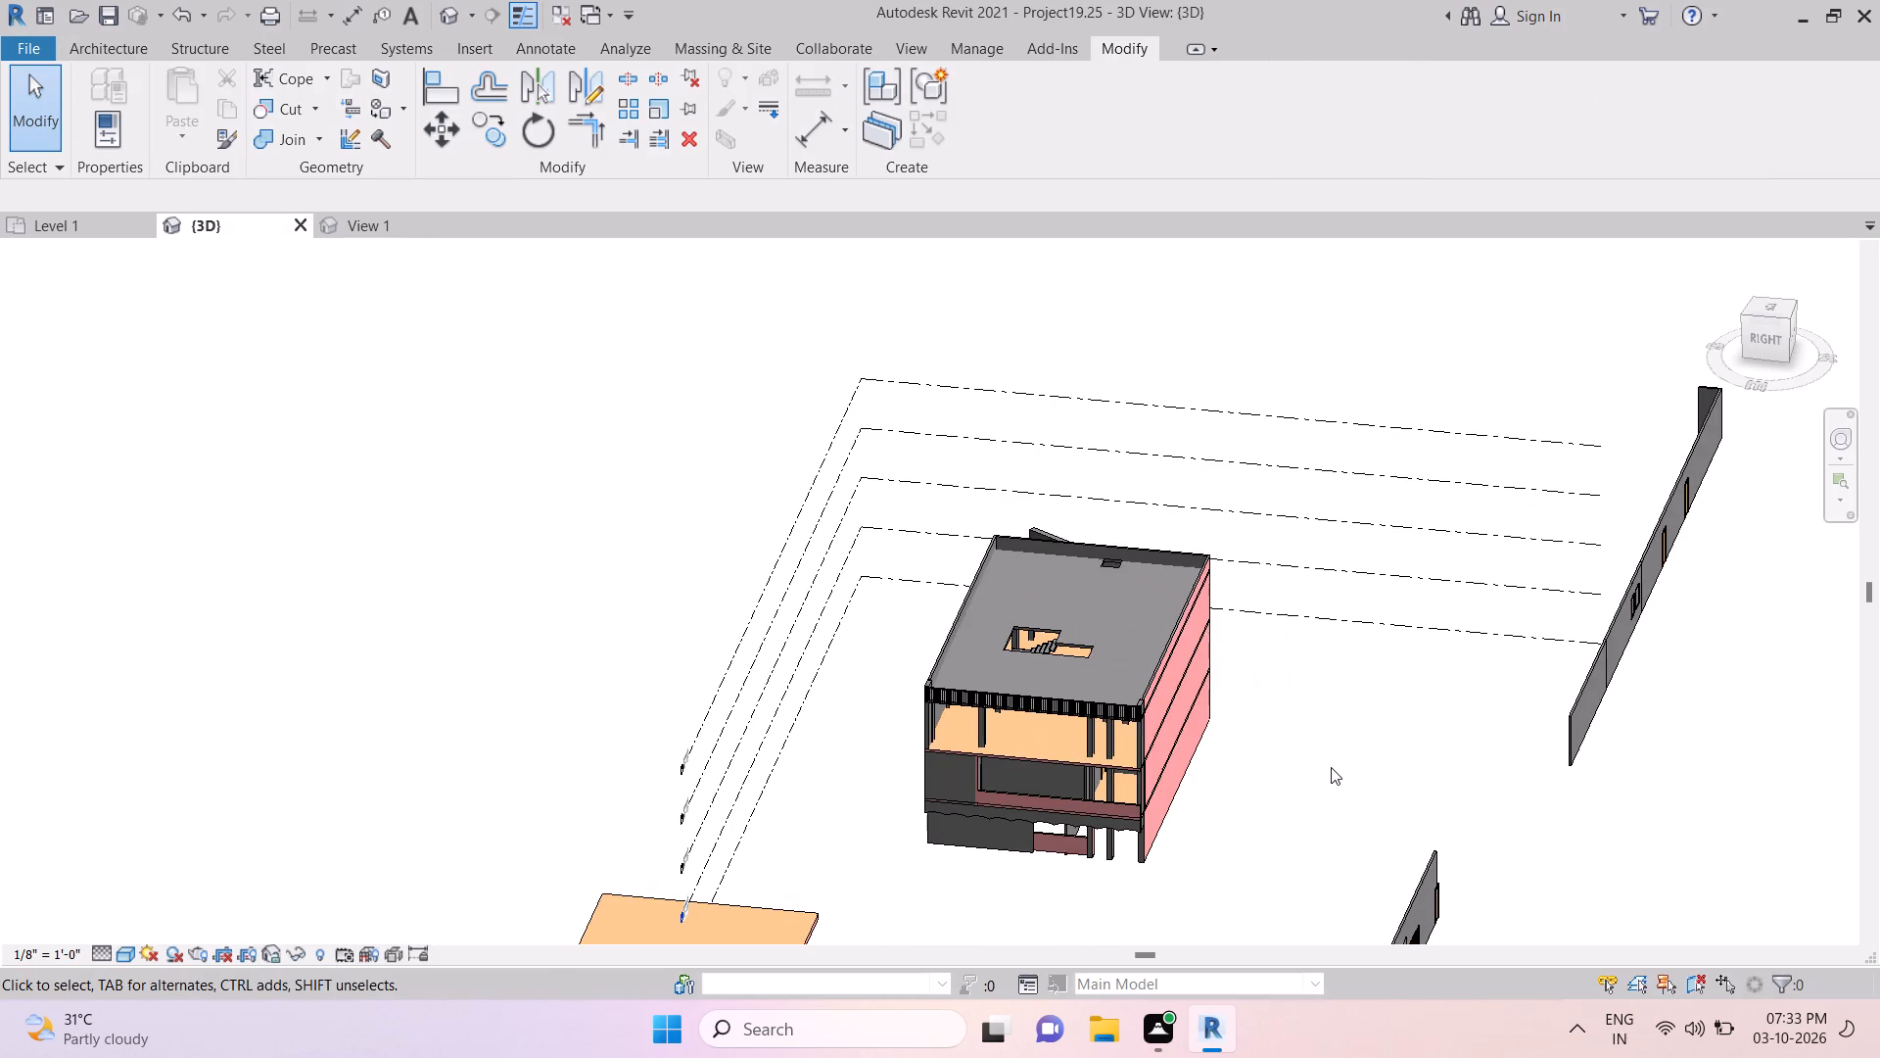
scroll(1331, 767, "down", 3)
scroll(1331, 767, "up", 5)
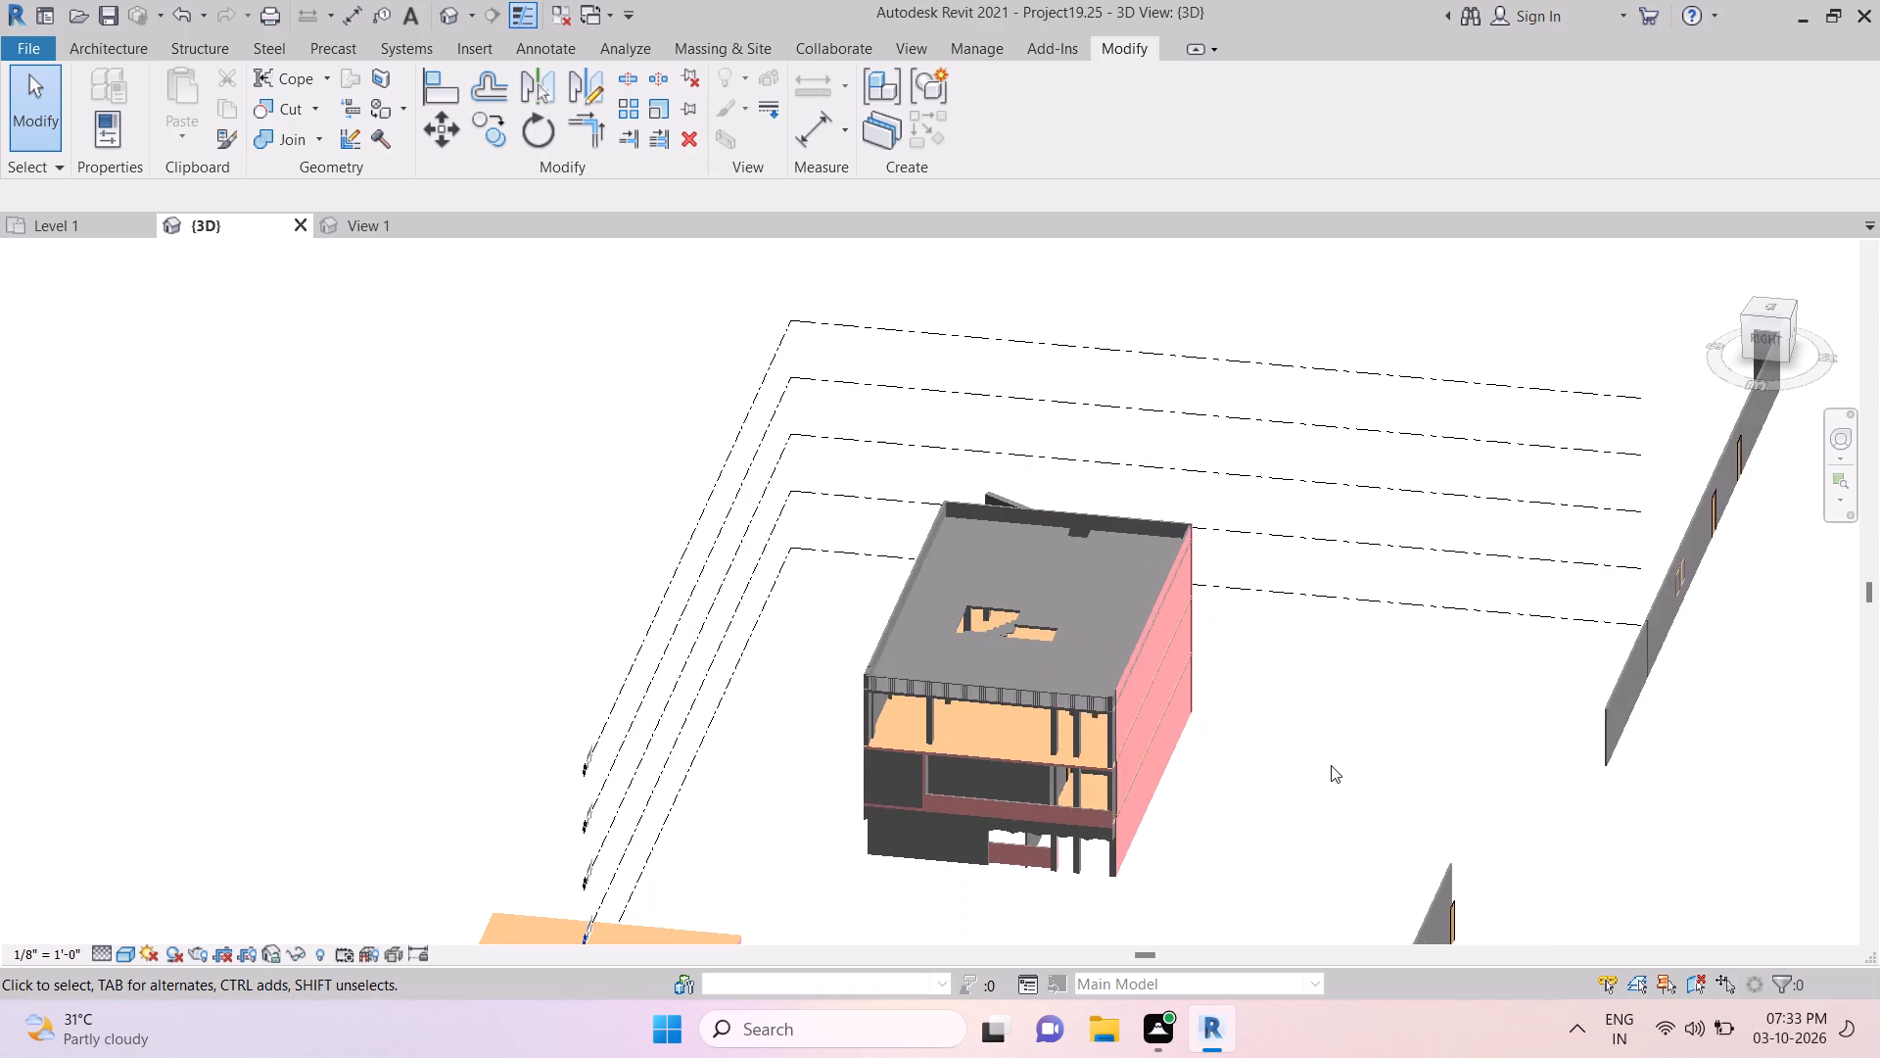
scroll(1331, 765, "up", 6)
scroll(1331, 765, "down", 3)
scroll(1331, 765, "up", 1)
scroll(1331, 765, "down", 2)
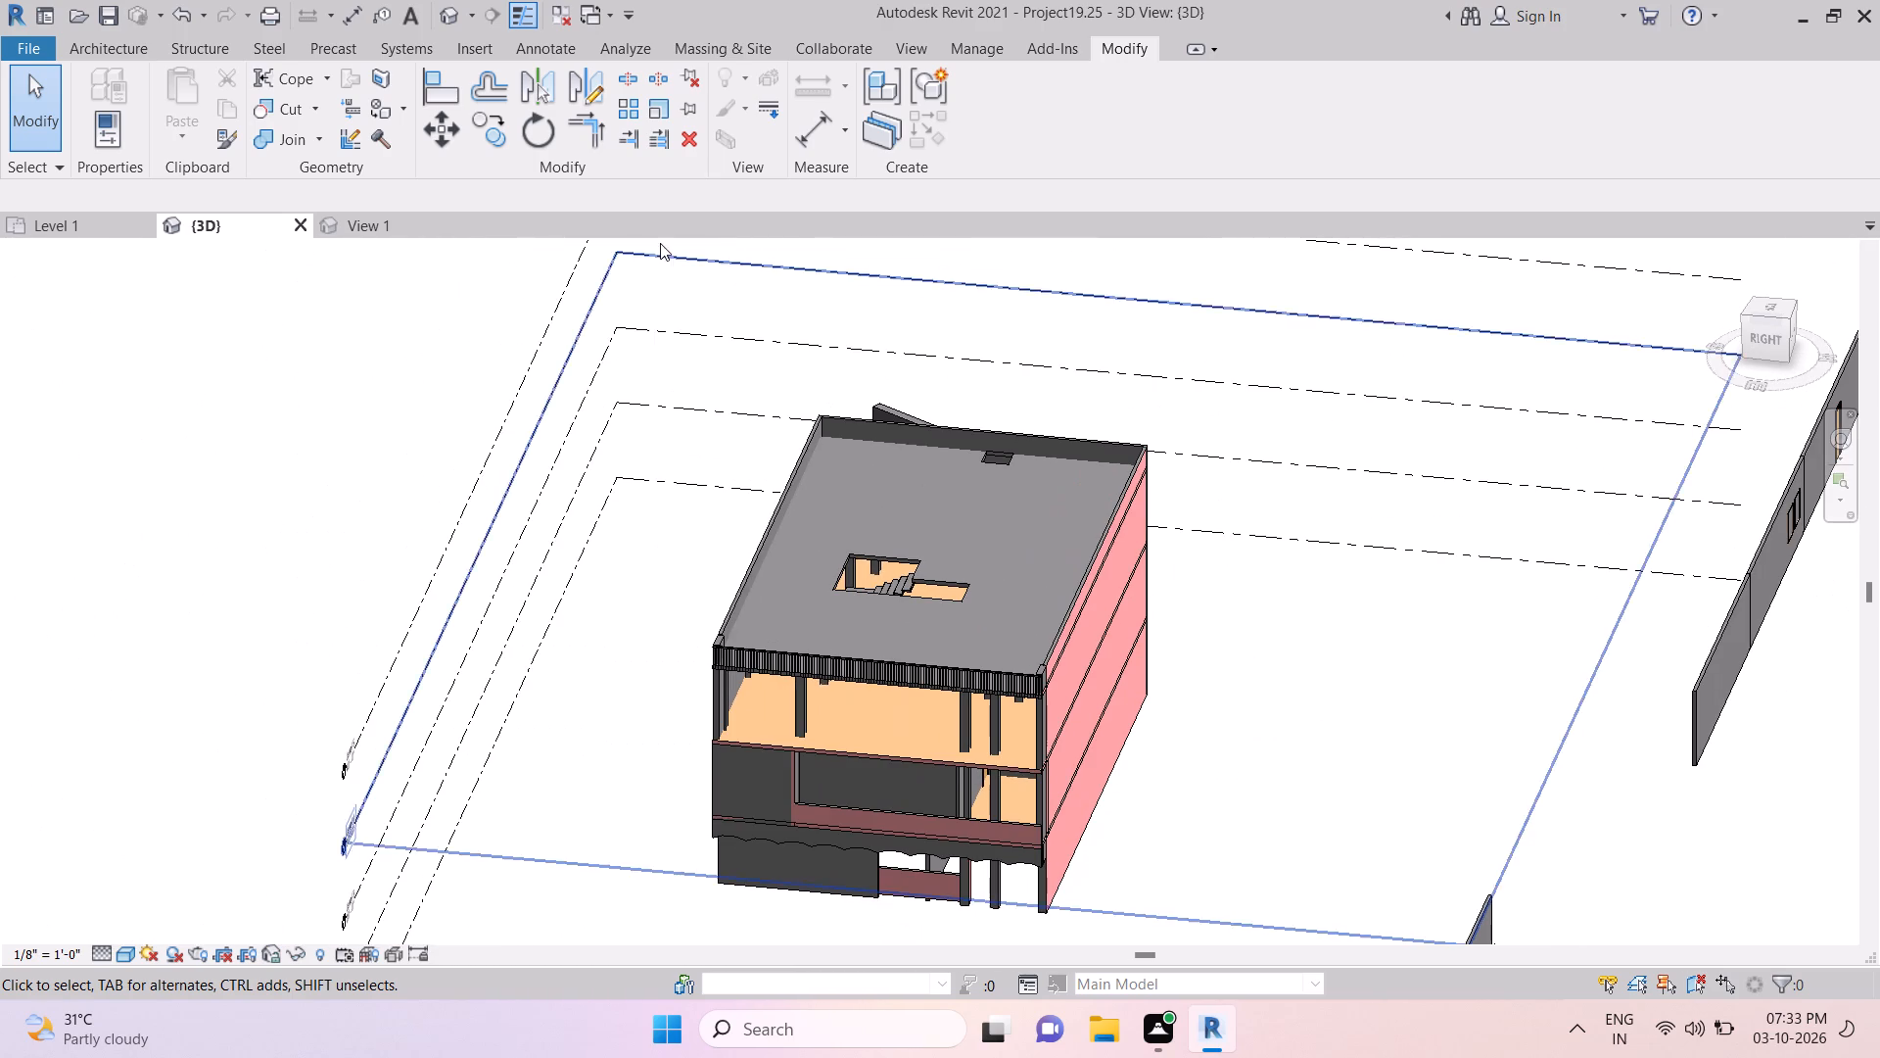
Return to the Level 1 floor plan of the project.
left_click(114, 220)
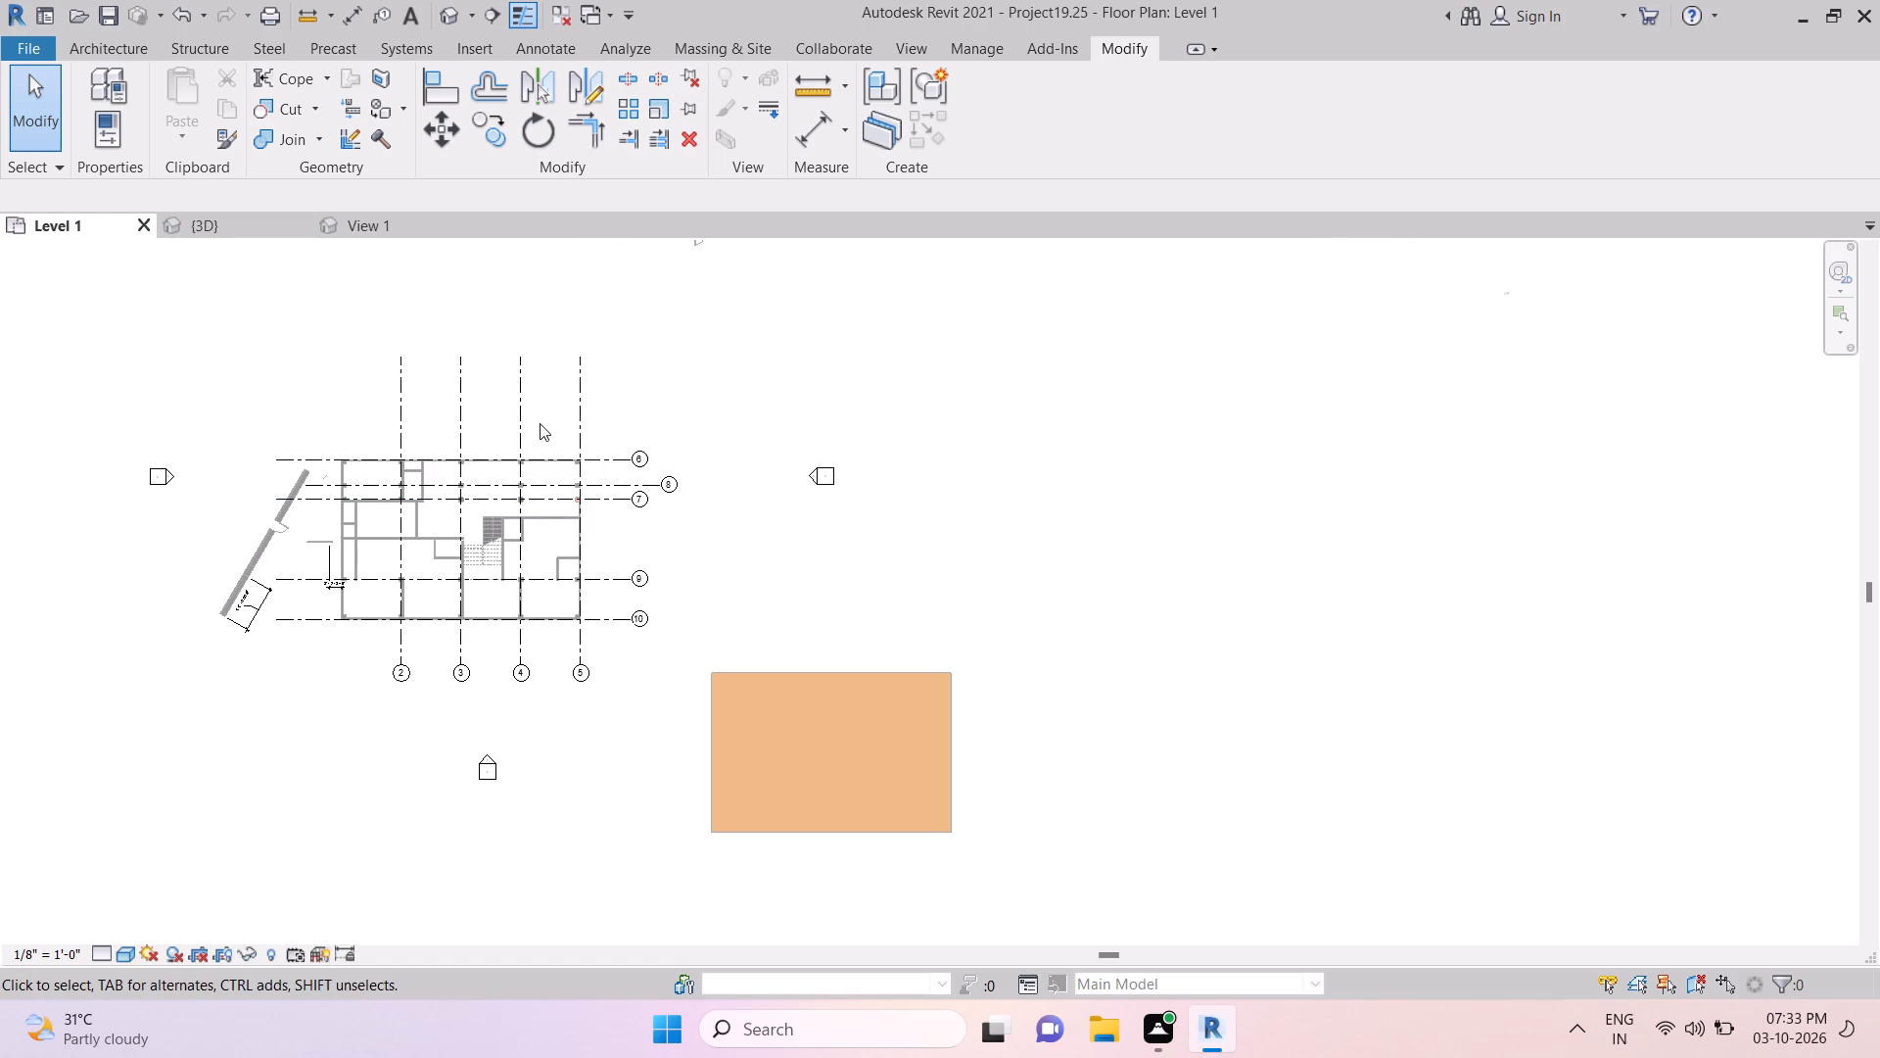
scroll(539, 390, "up", 1)
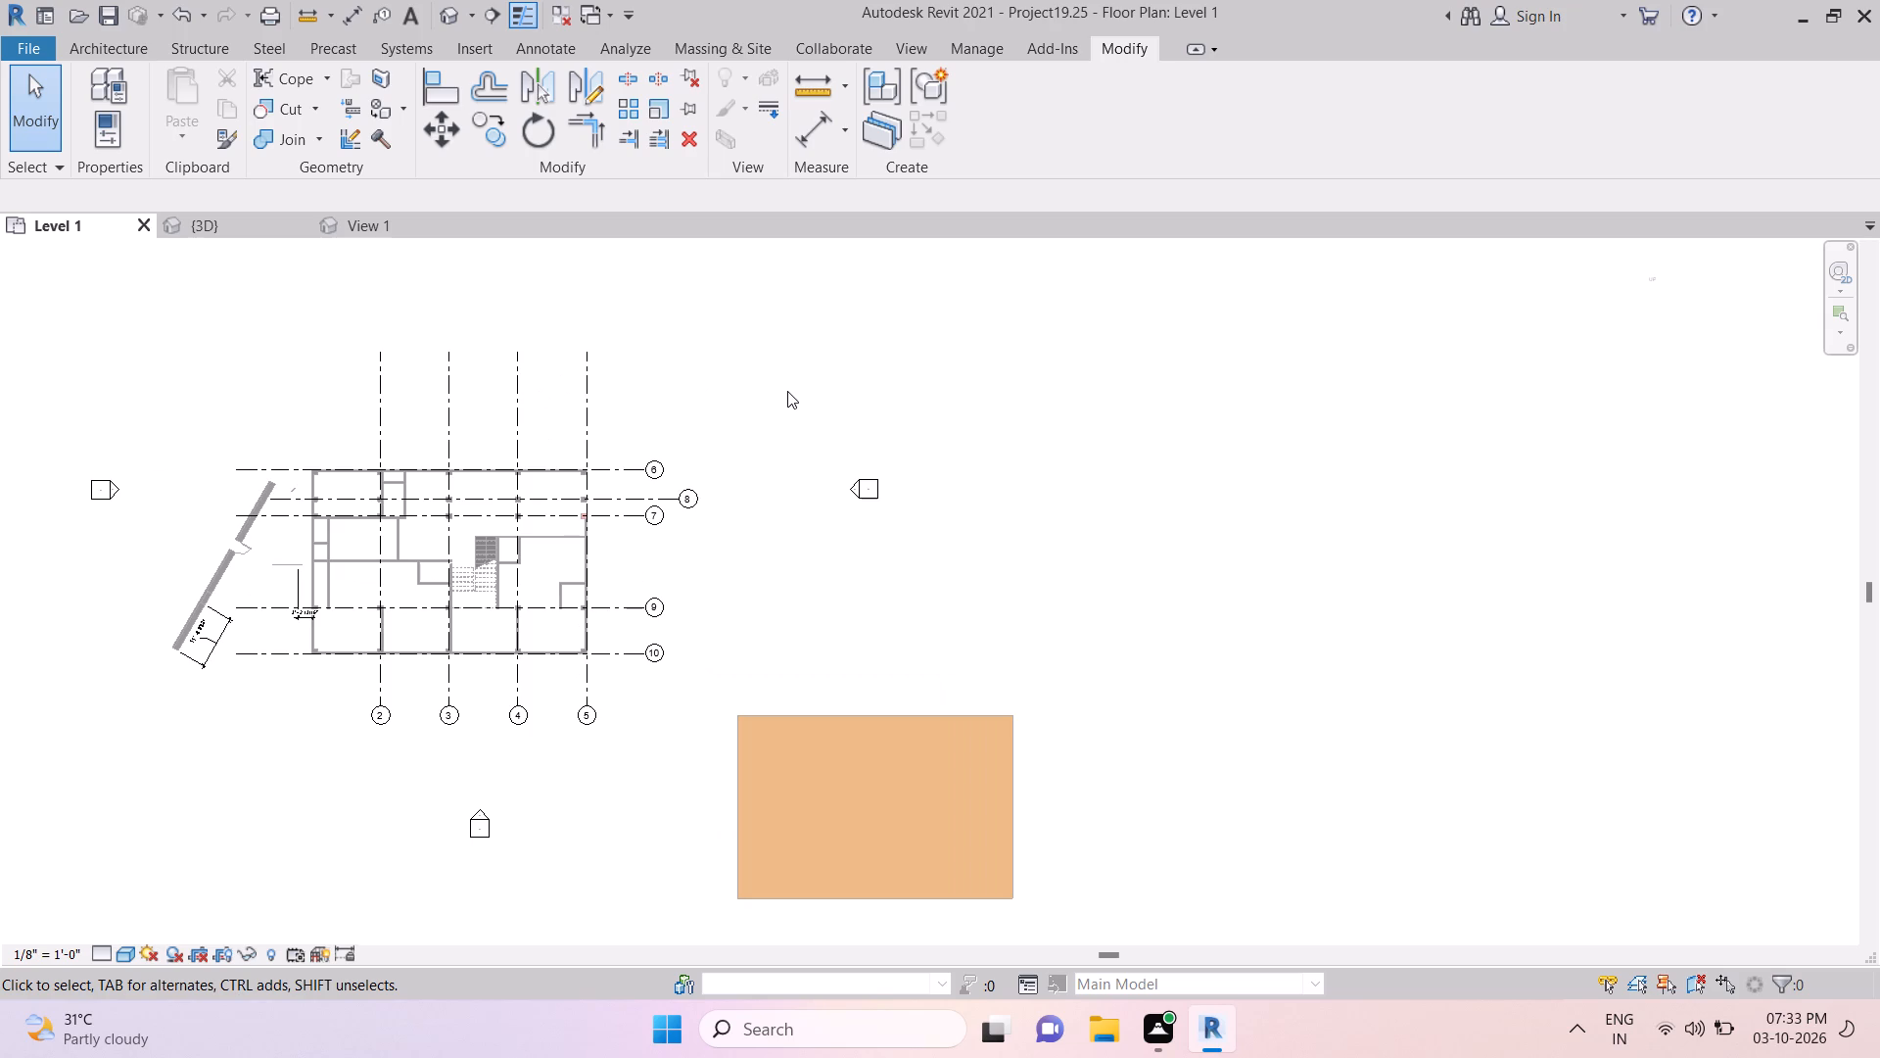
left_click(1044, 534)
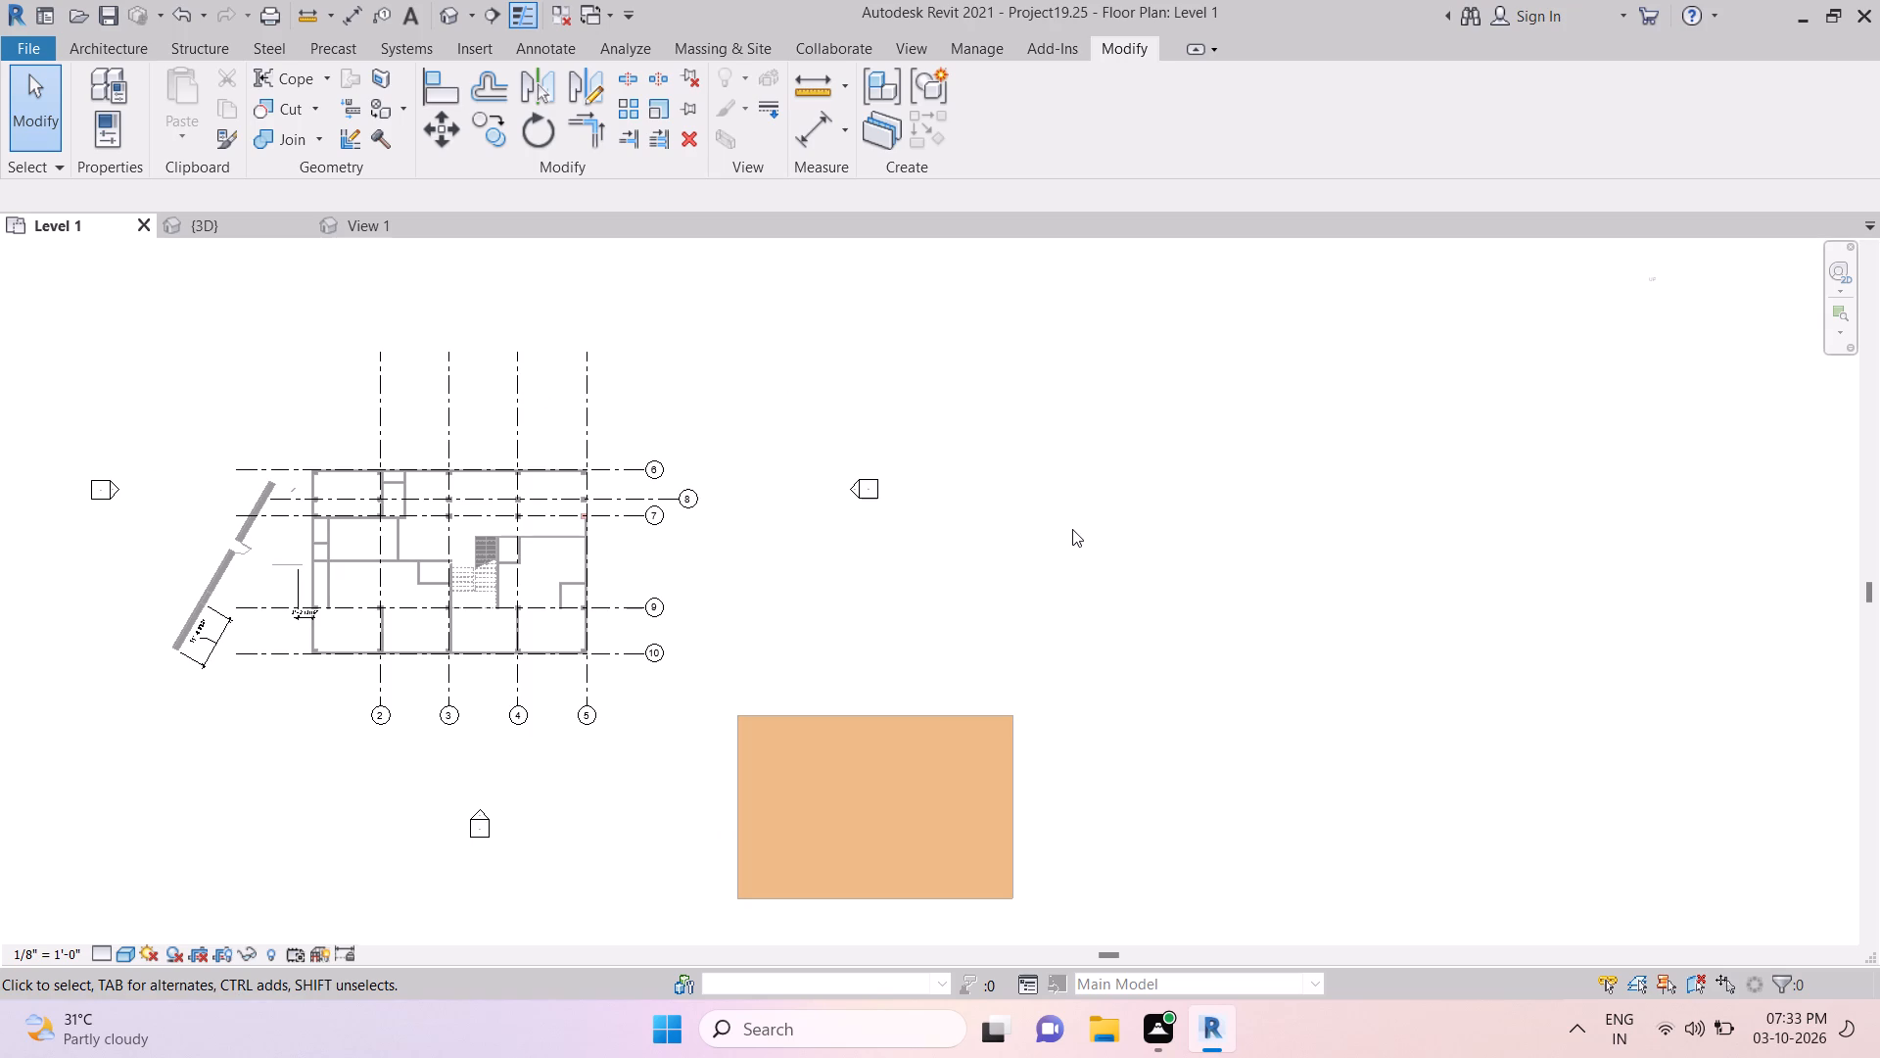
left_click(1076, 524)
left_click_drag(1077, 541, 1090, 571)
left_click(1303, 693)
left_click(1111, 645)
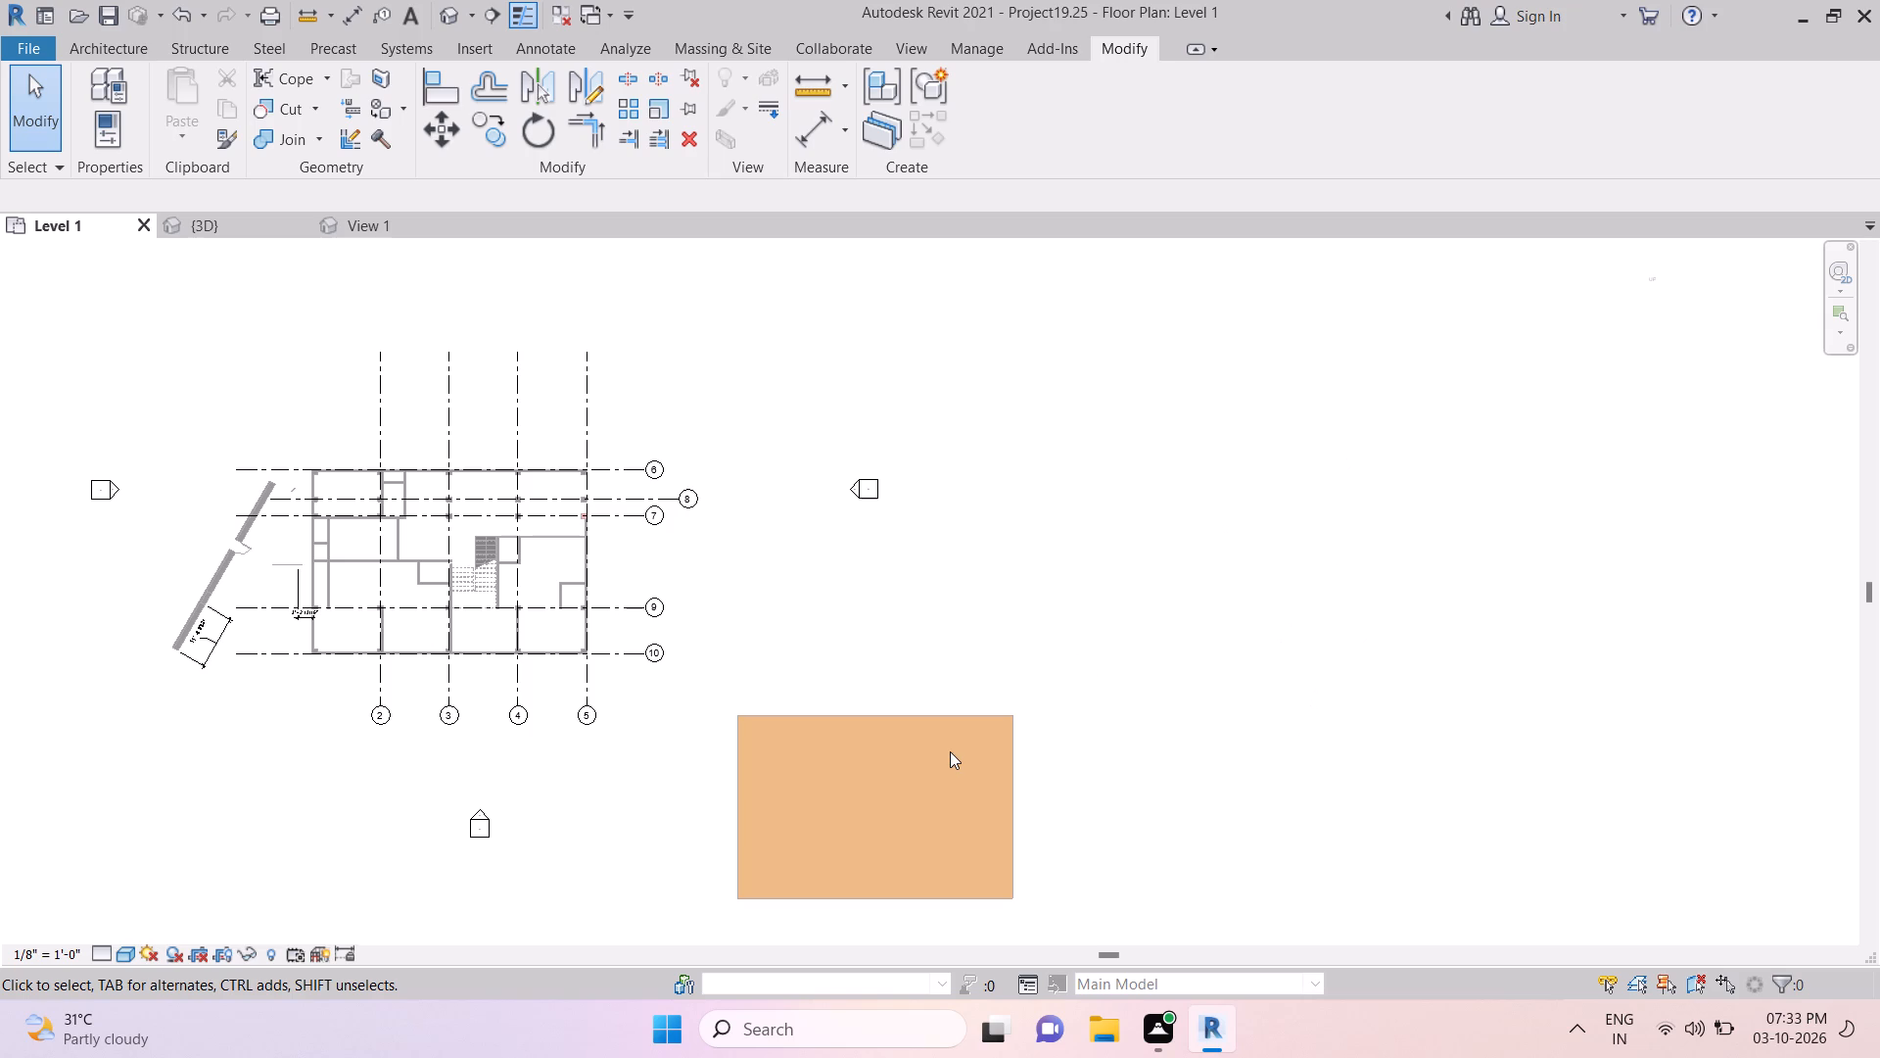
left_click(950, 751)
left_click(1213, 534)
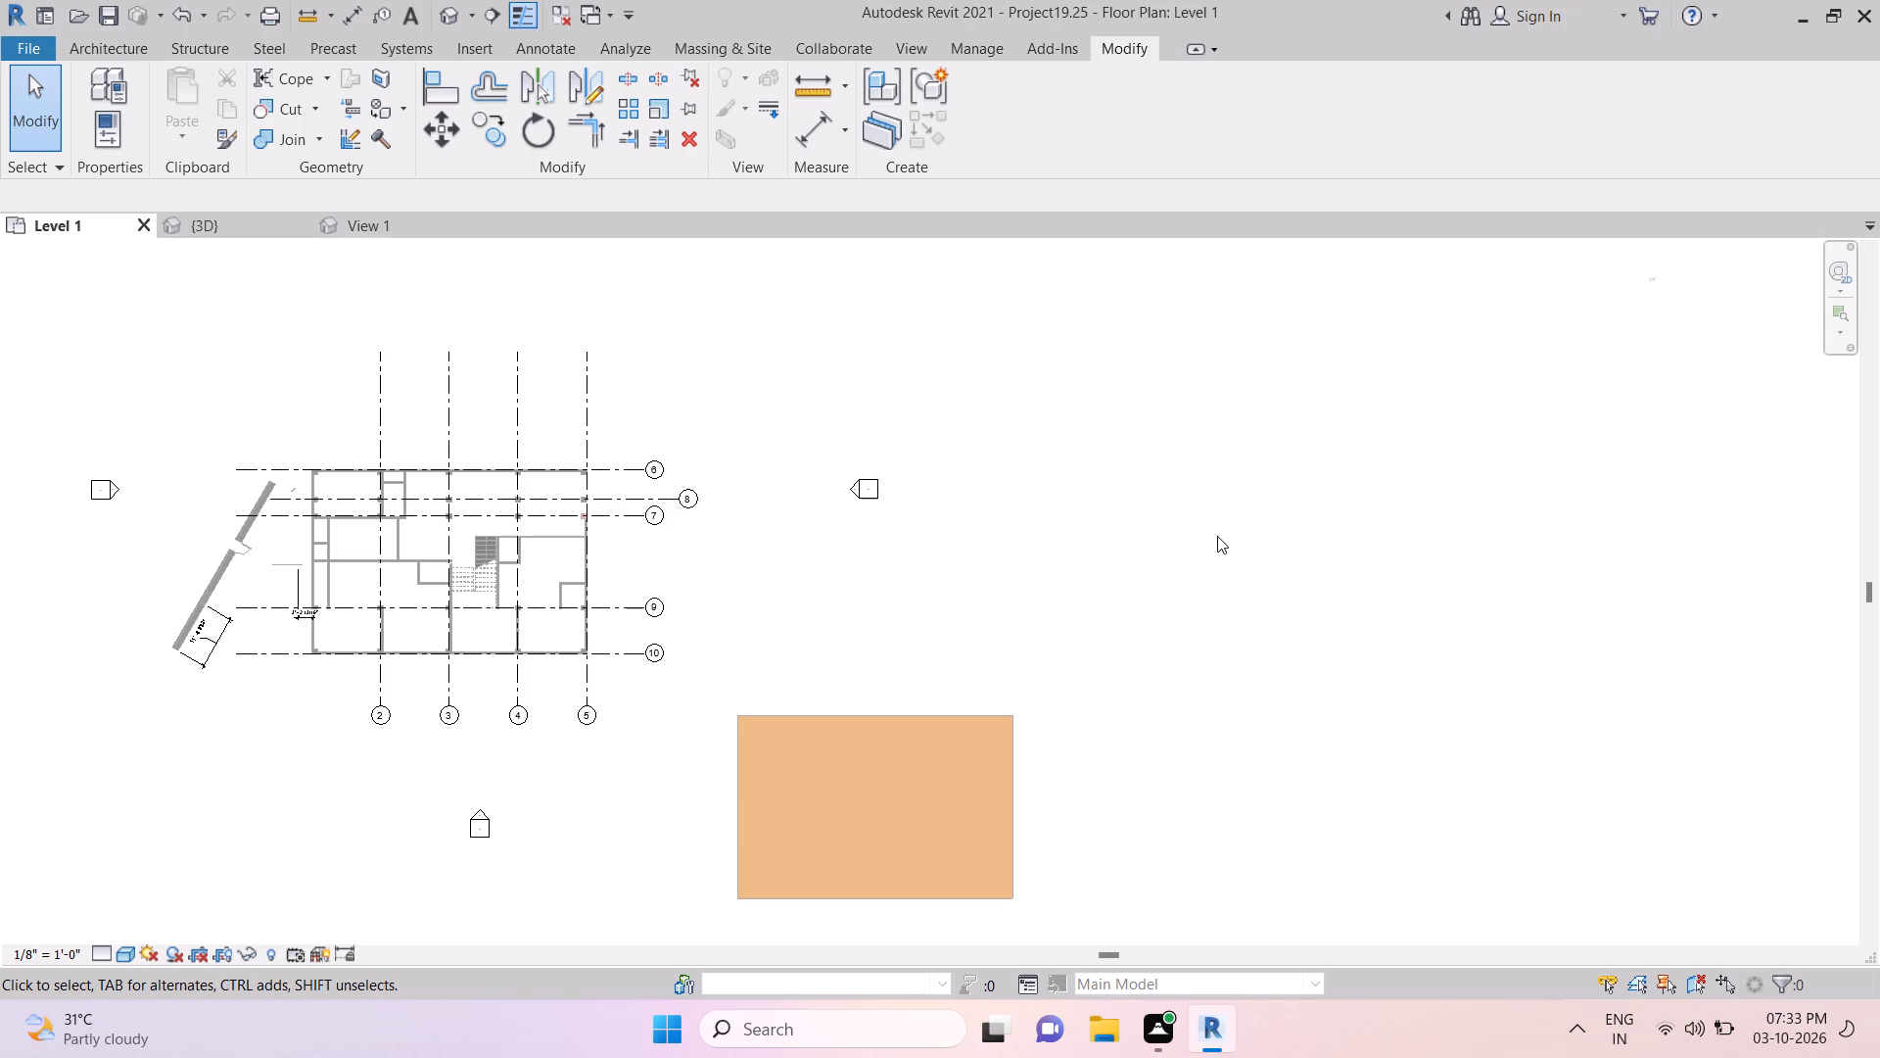
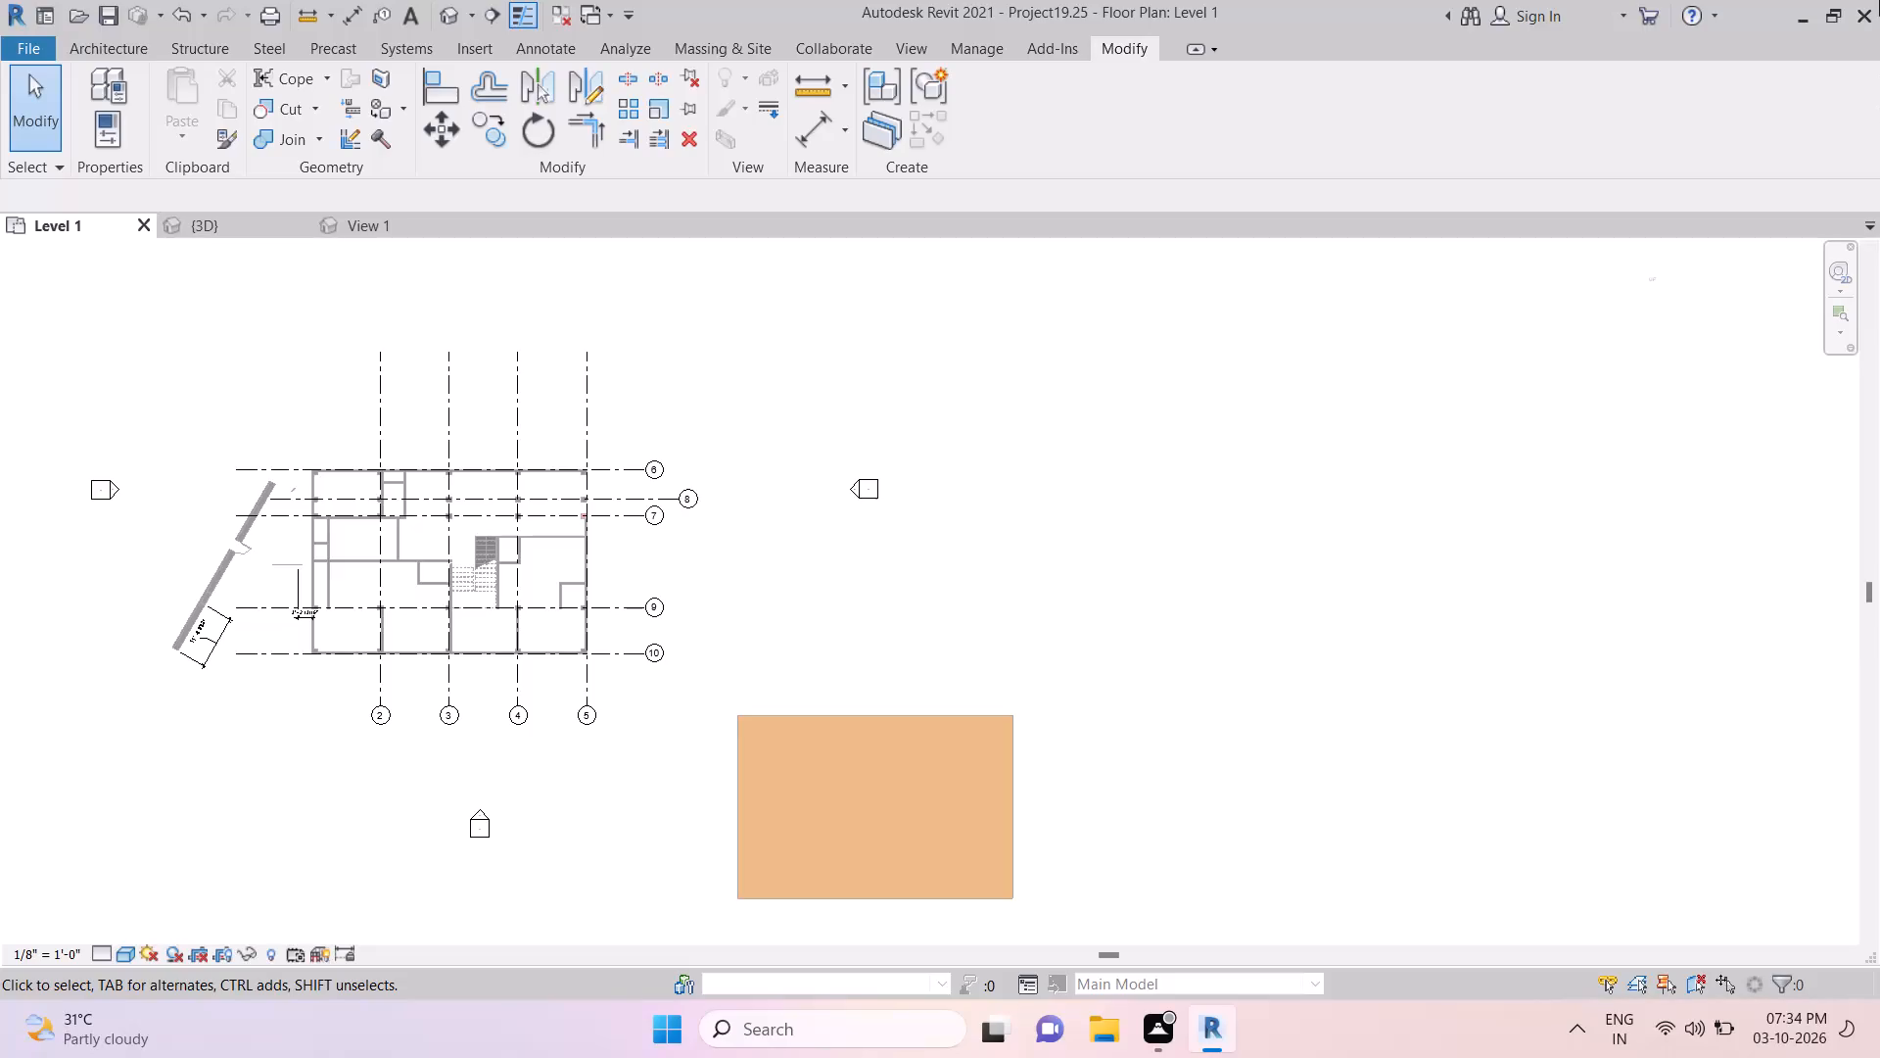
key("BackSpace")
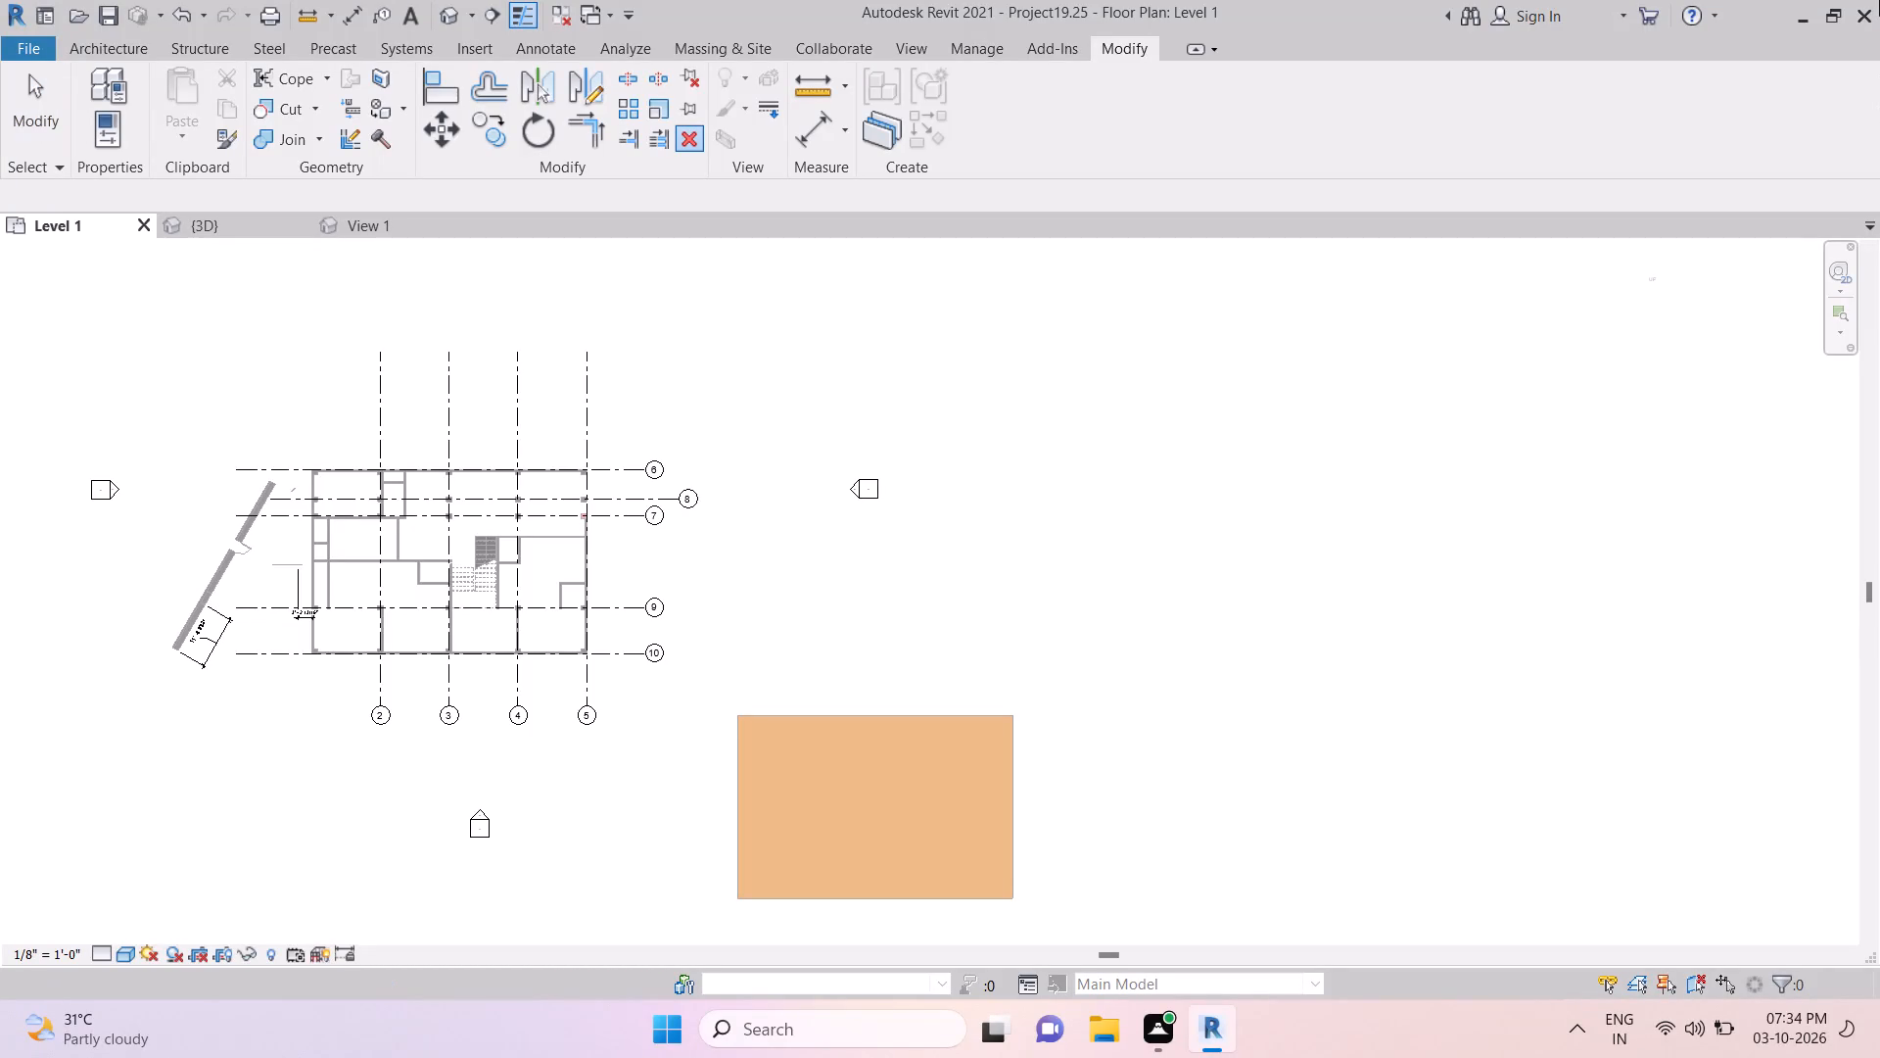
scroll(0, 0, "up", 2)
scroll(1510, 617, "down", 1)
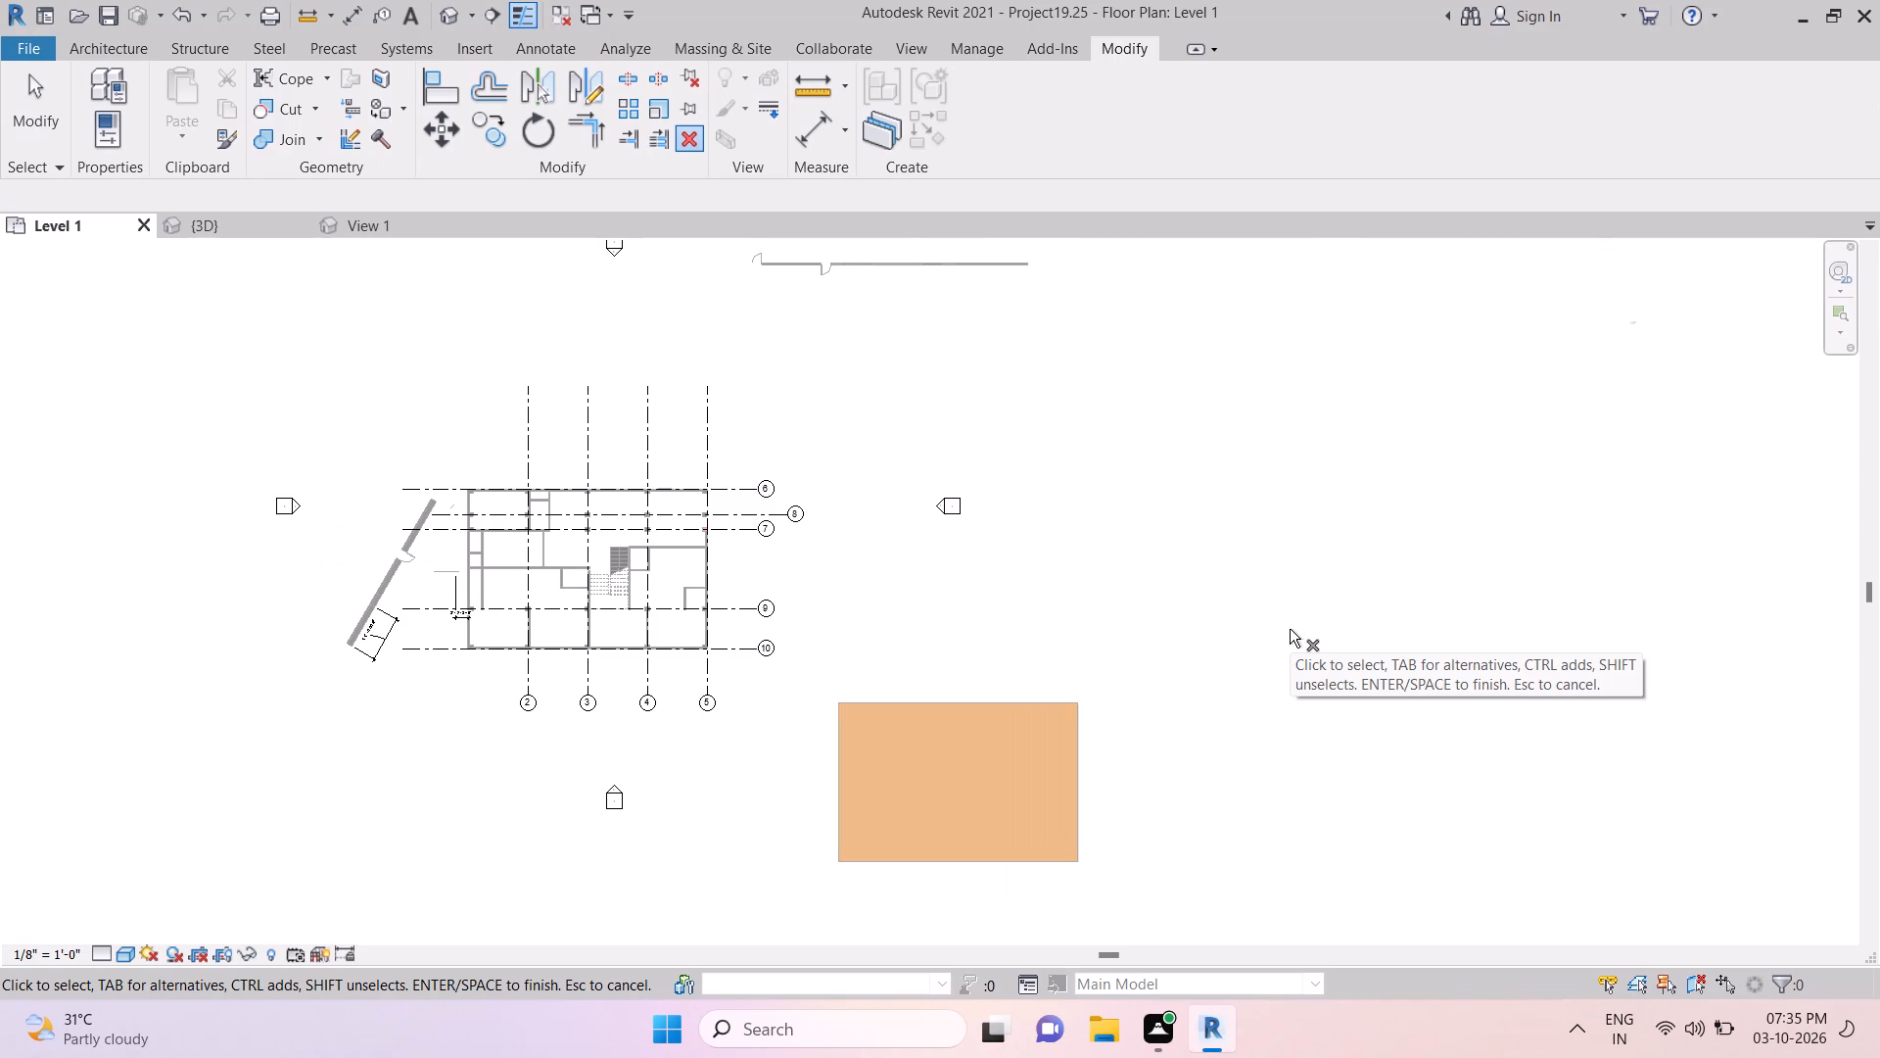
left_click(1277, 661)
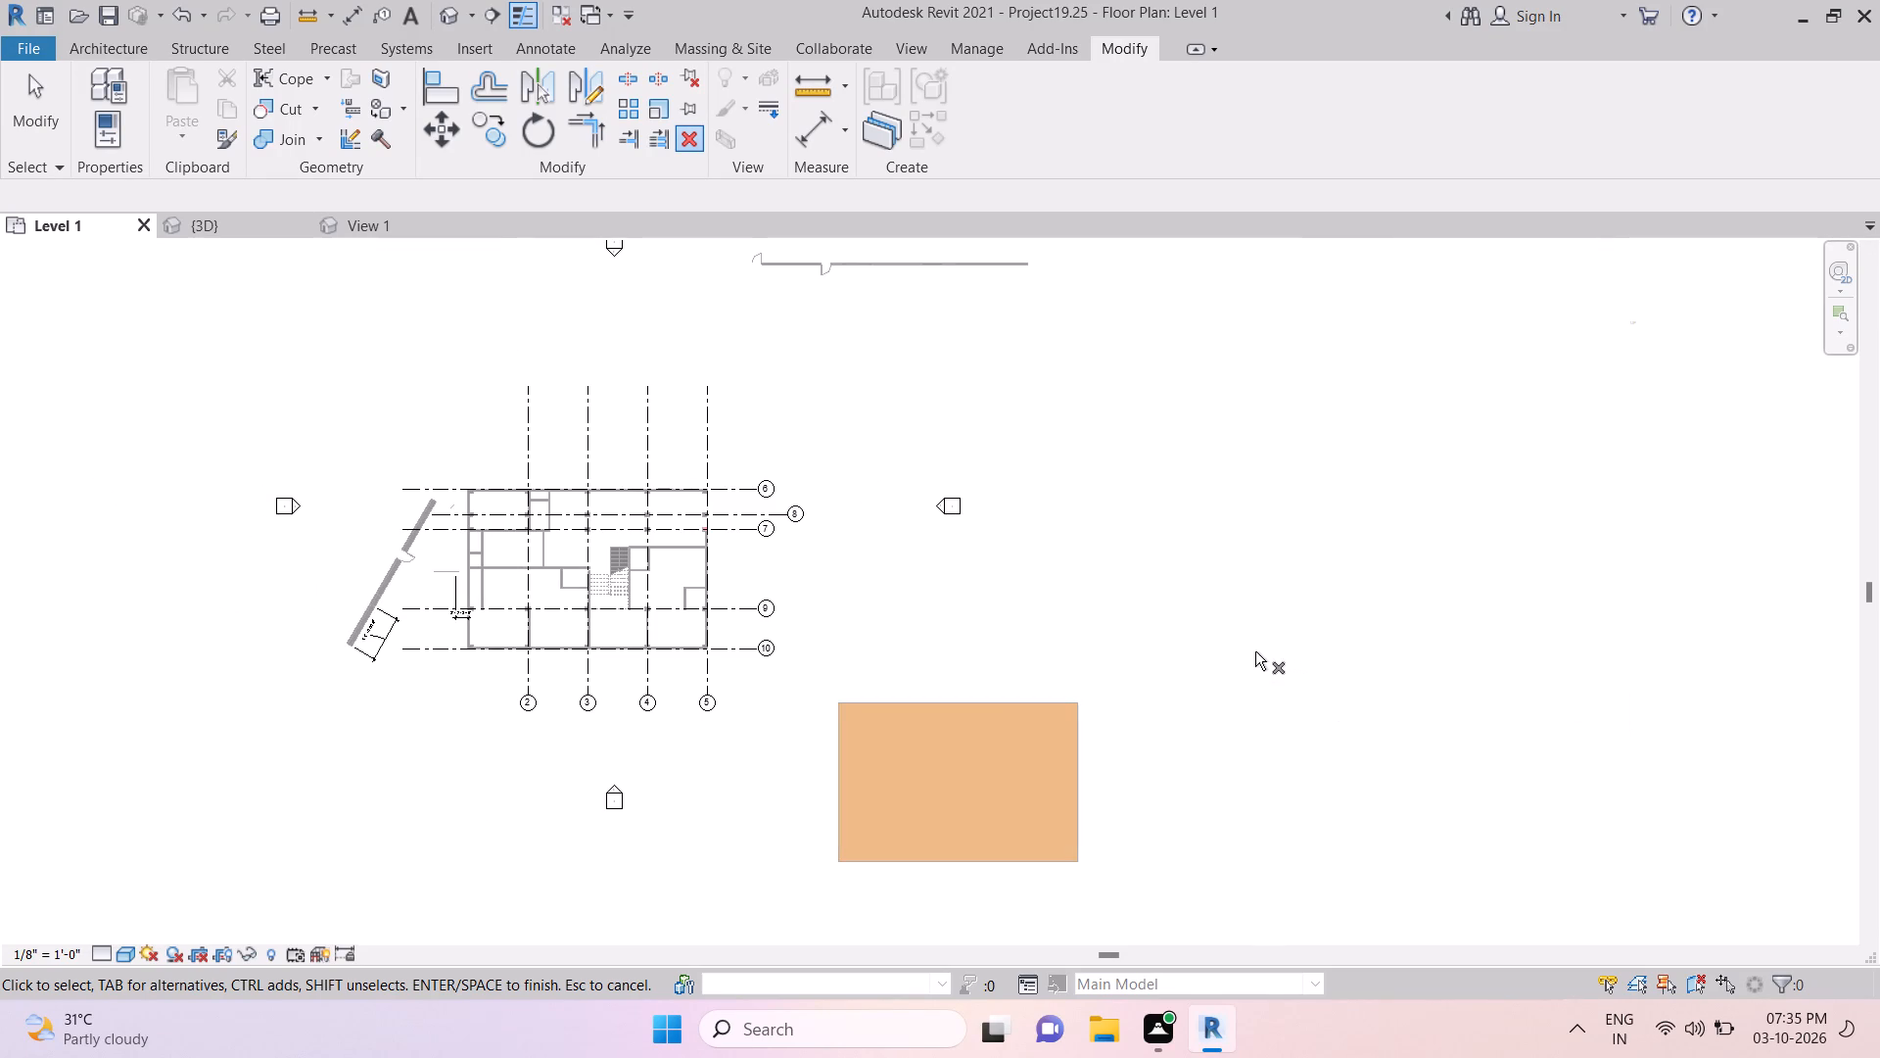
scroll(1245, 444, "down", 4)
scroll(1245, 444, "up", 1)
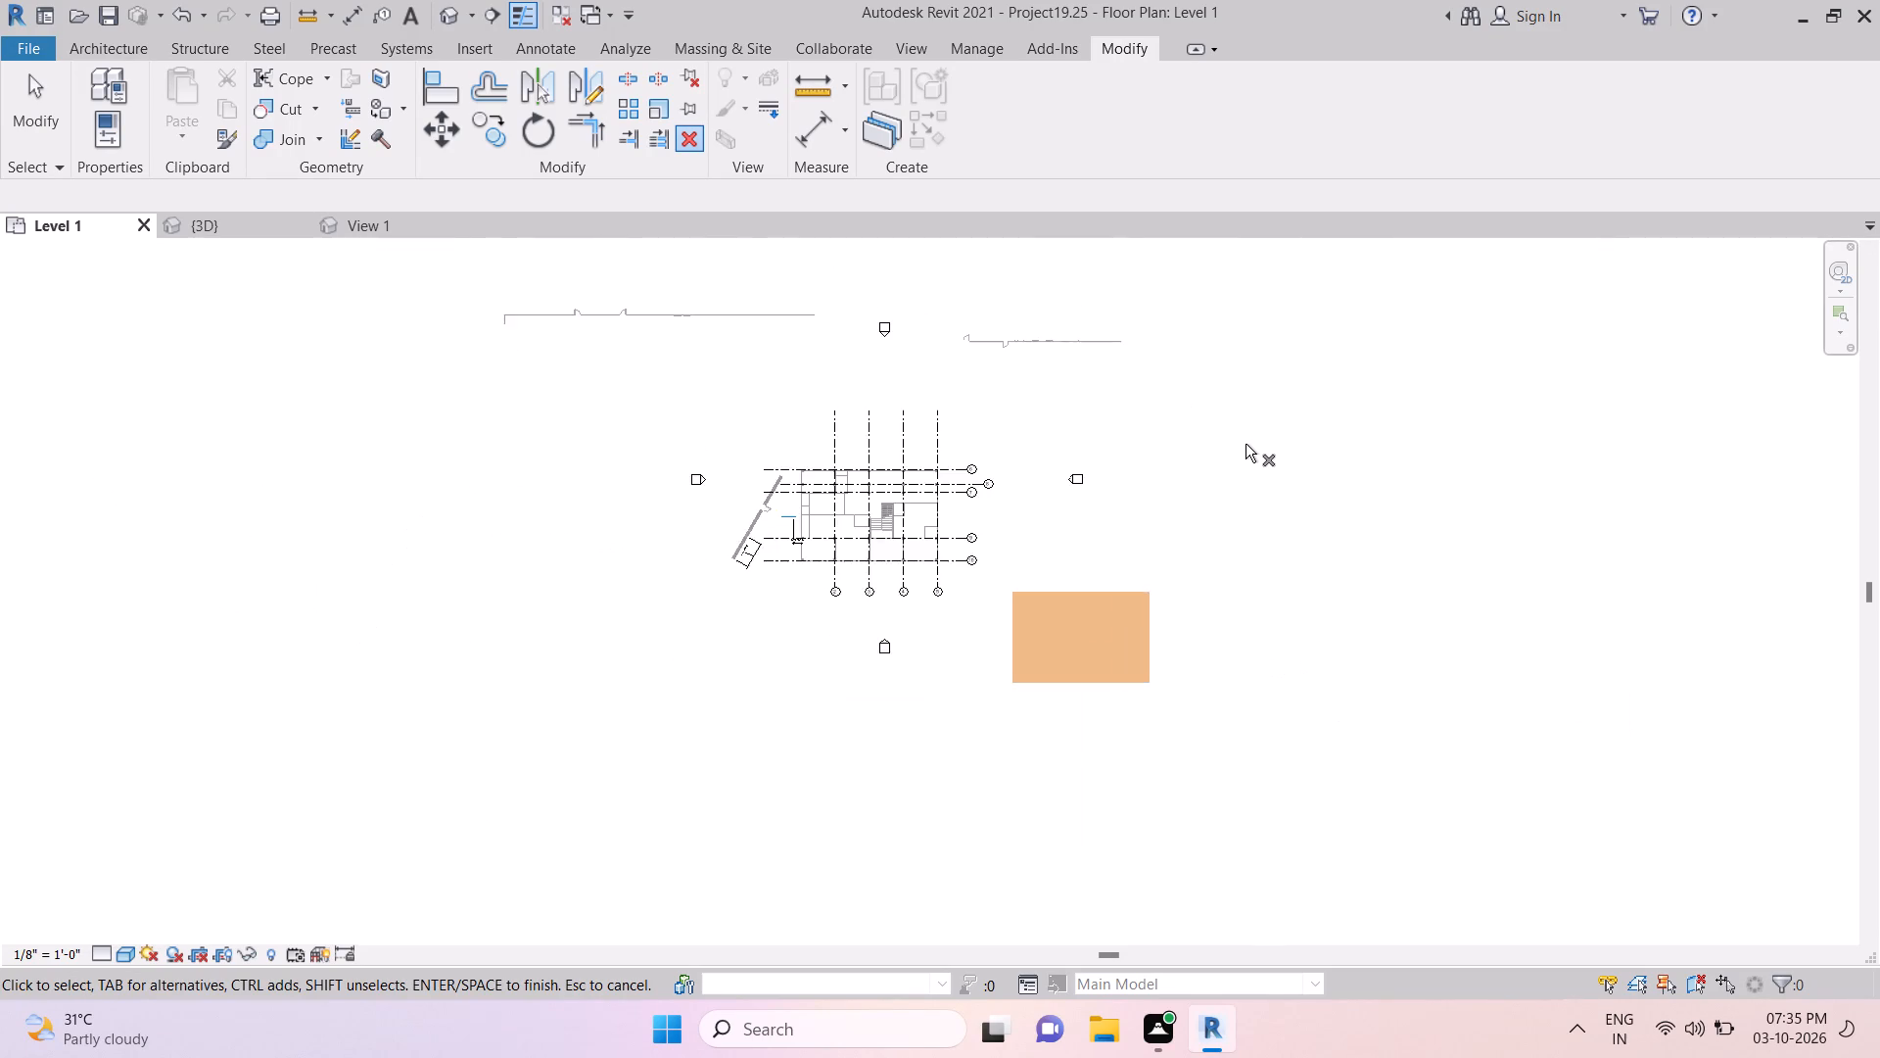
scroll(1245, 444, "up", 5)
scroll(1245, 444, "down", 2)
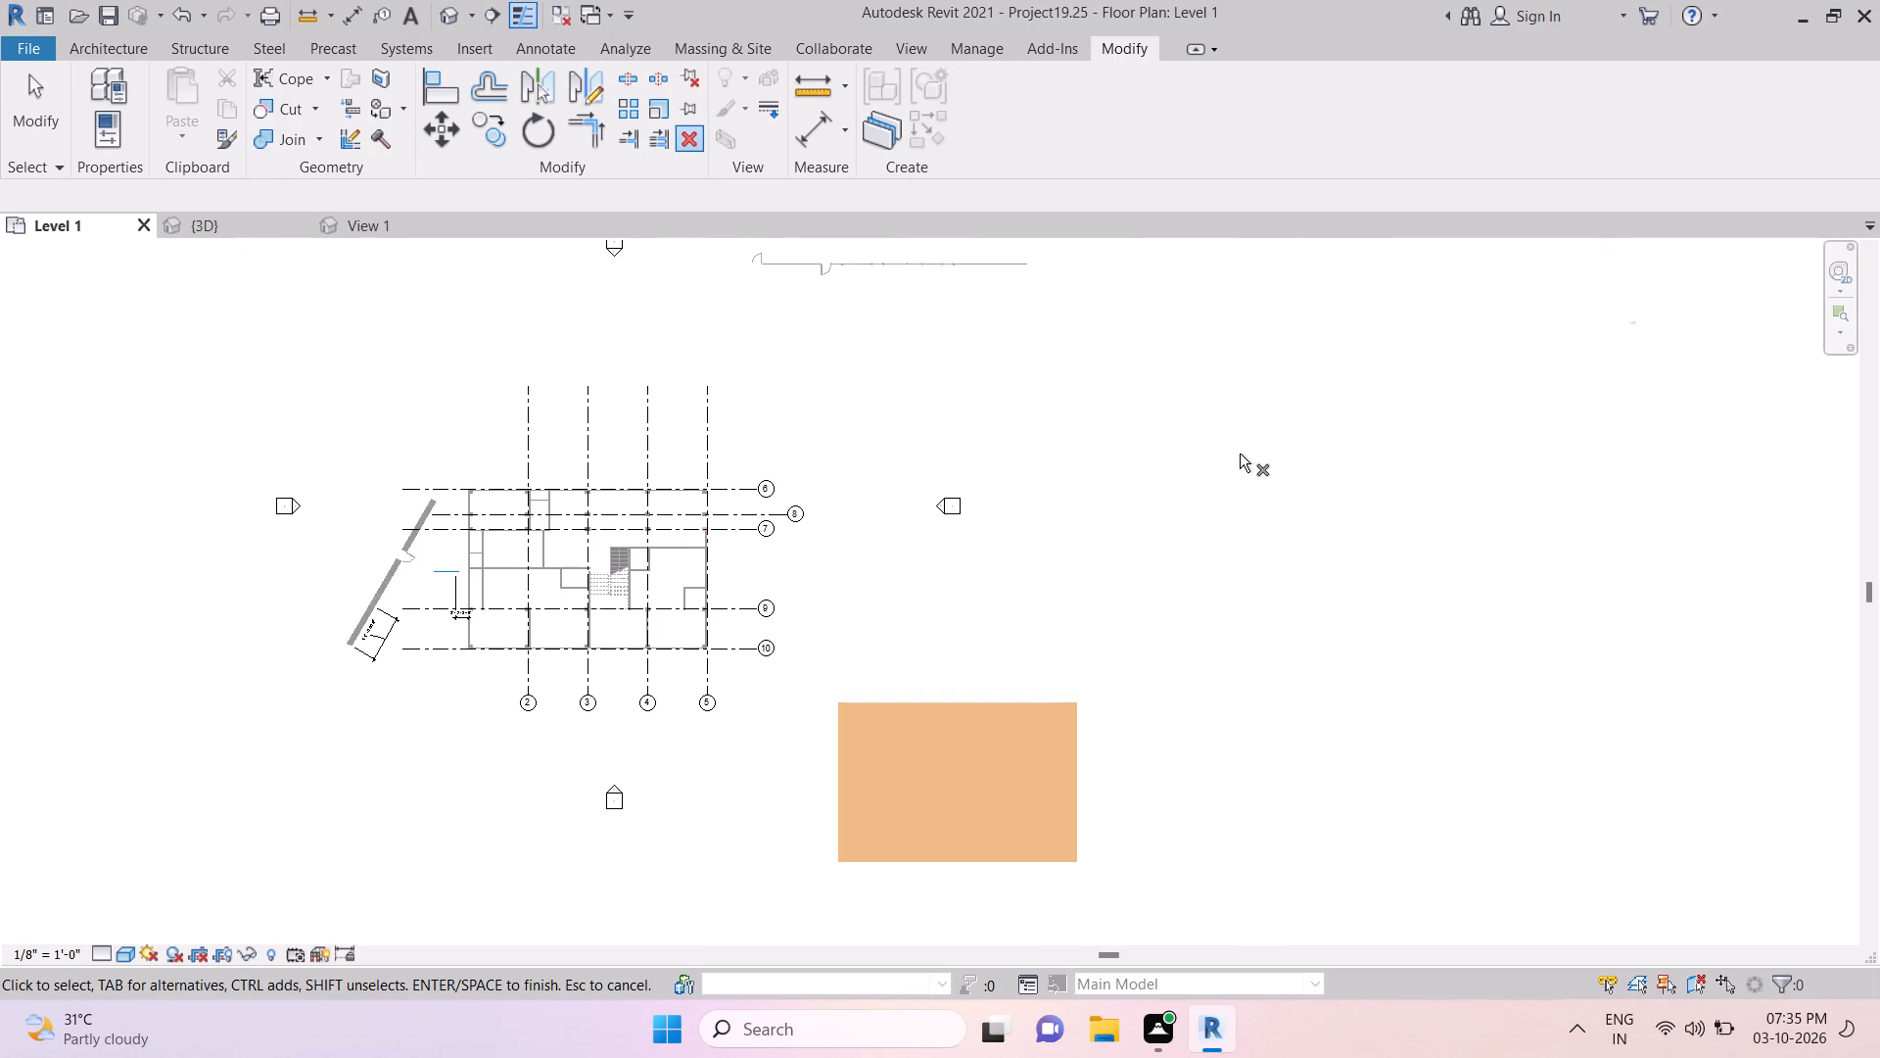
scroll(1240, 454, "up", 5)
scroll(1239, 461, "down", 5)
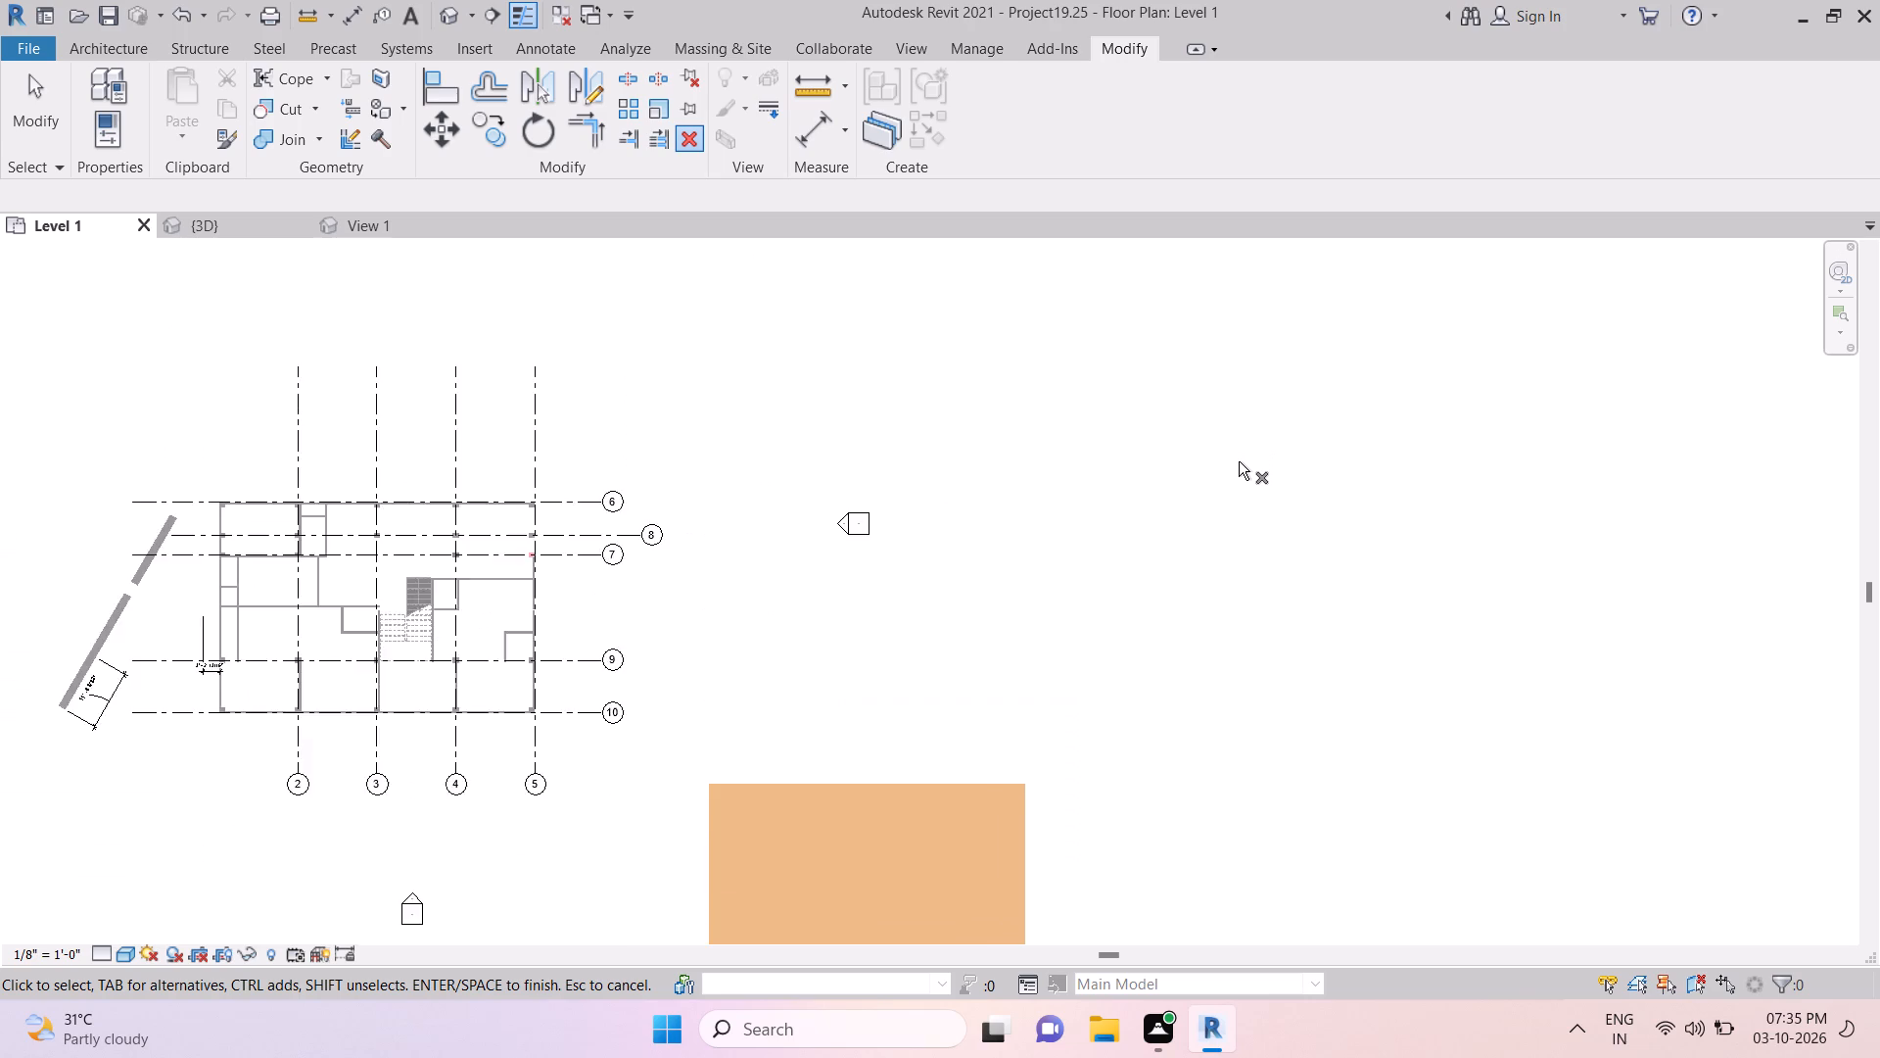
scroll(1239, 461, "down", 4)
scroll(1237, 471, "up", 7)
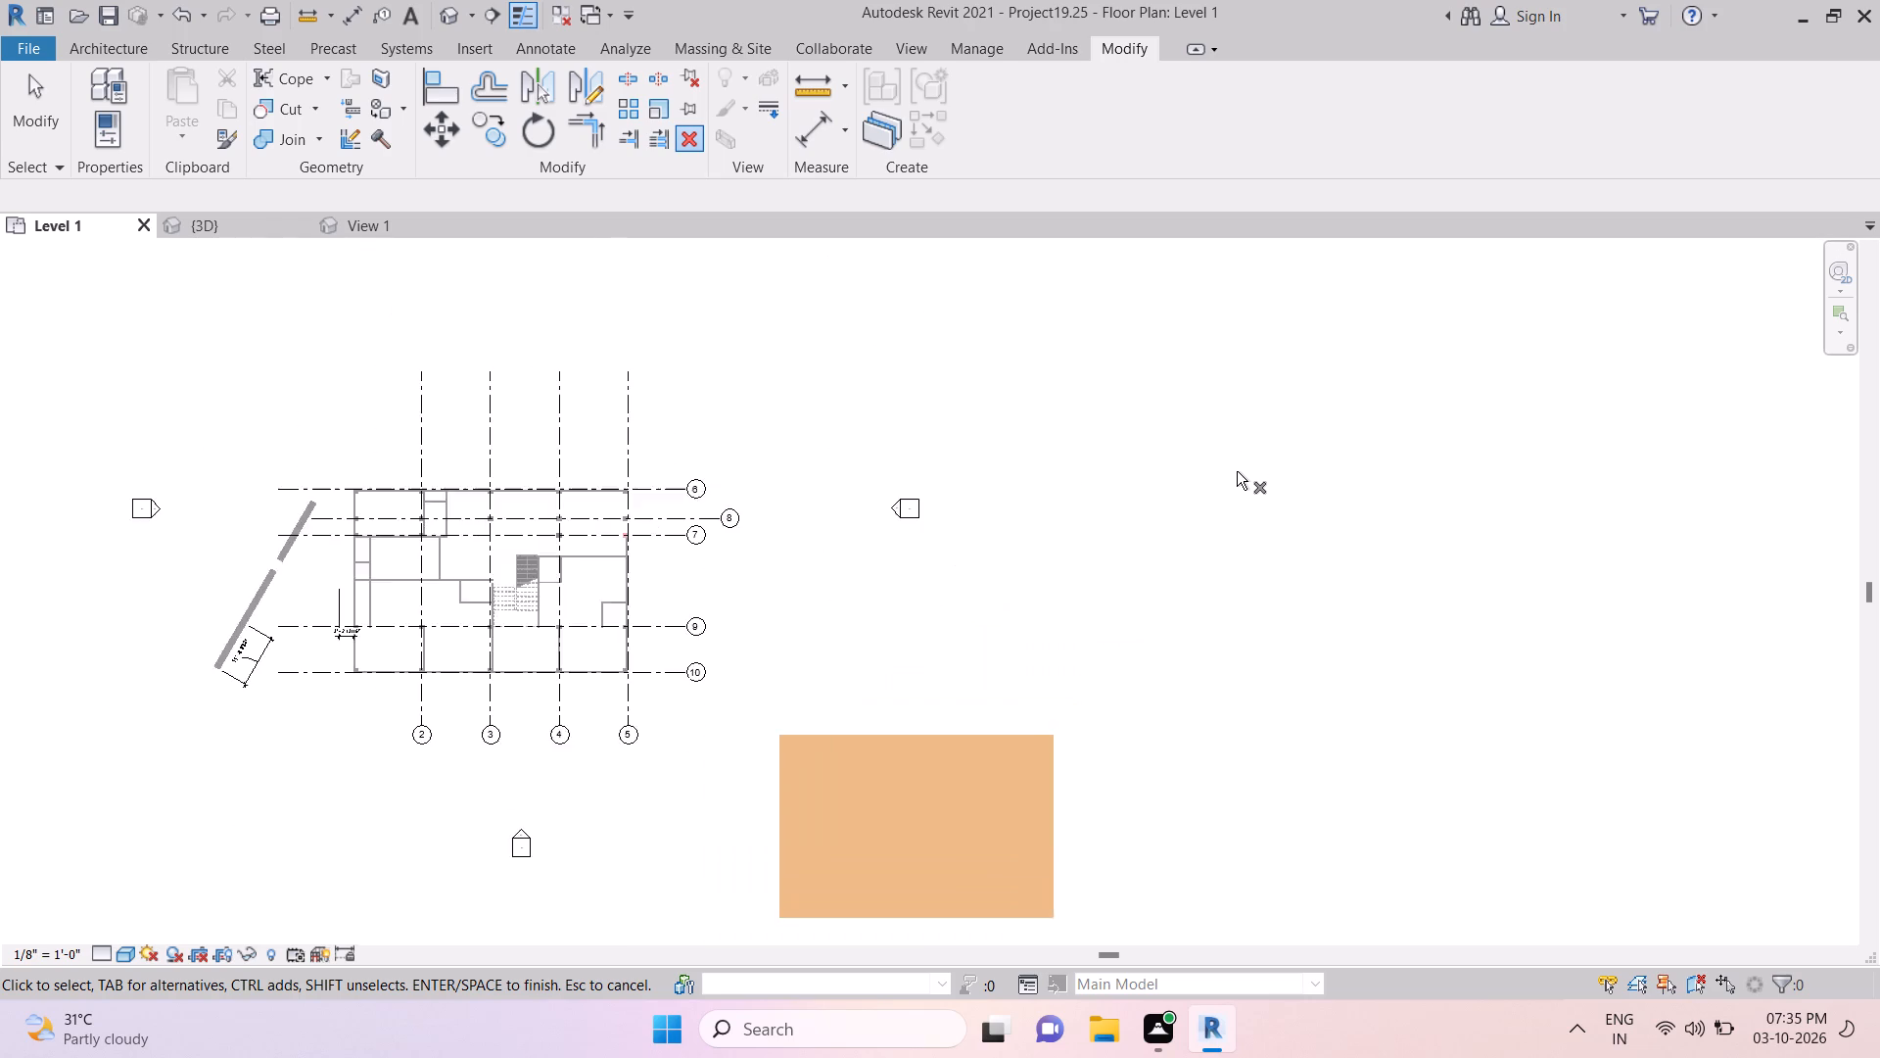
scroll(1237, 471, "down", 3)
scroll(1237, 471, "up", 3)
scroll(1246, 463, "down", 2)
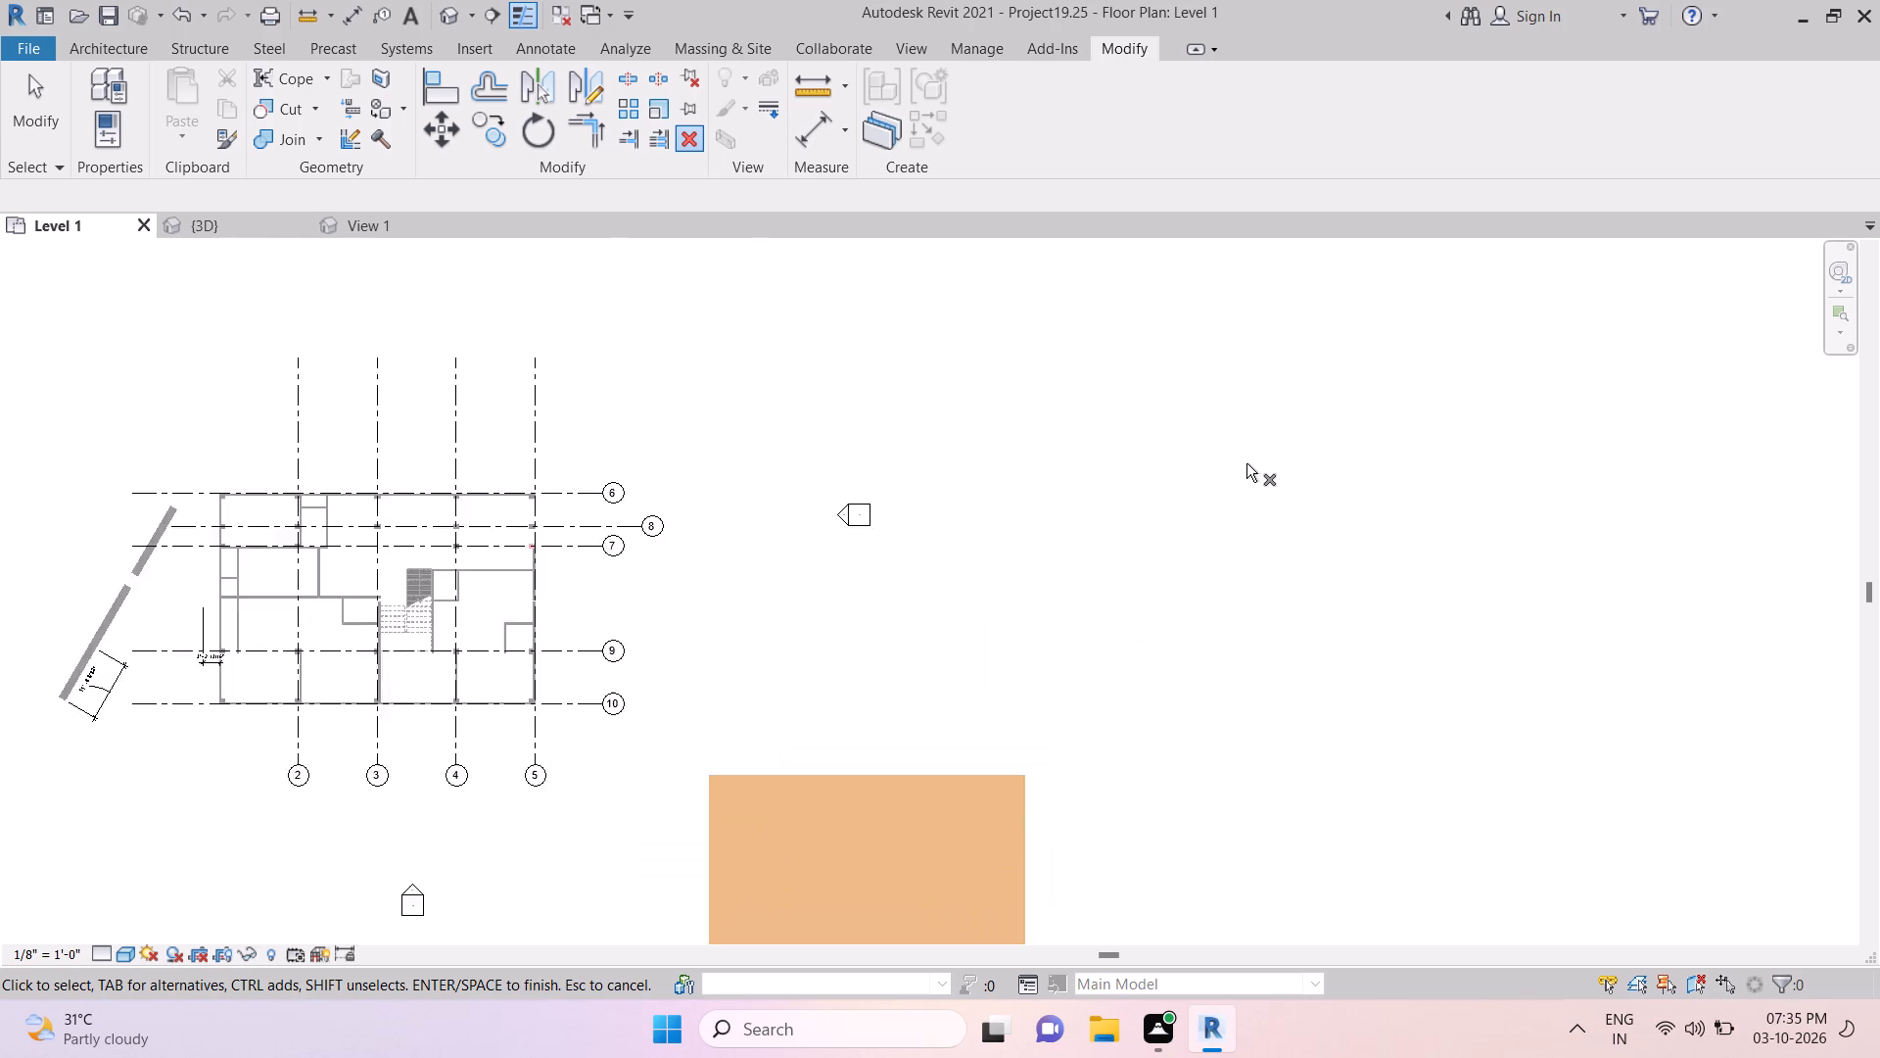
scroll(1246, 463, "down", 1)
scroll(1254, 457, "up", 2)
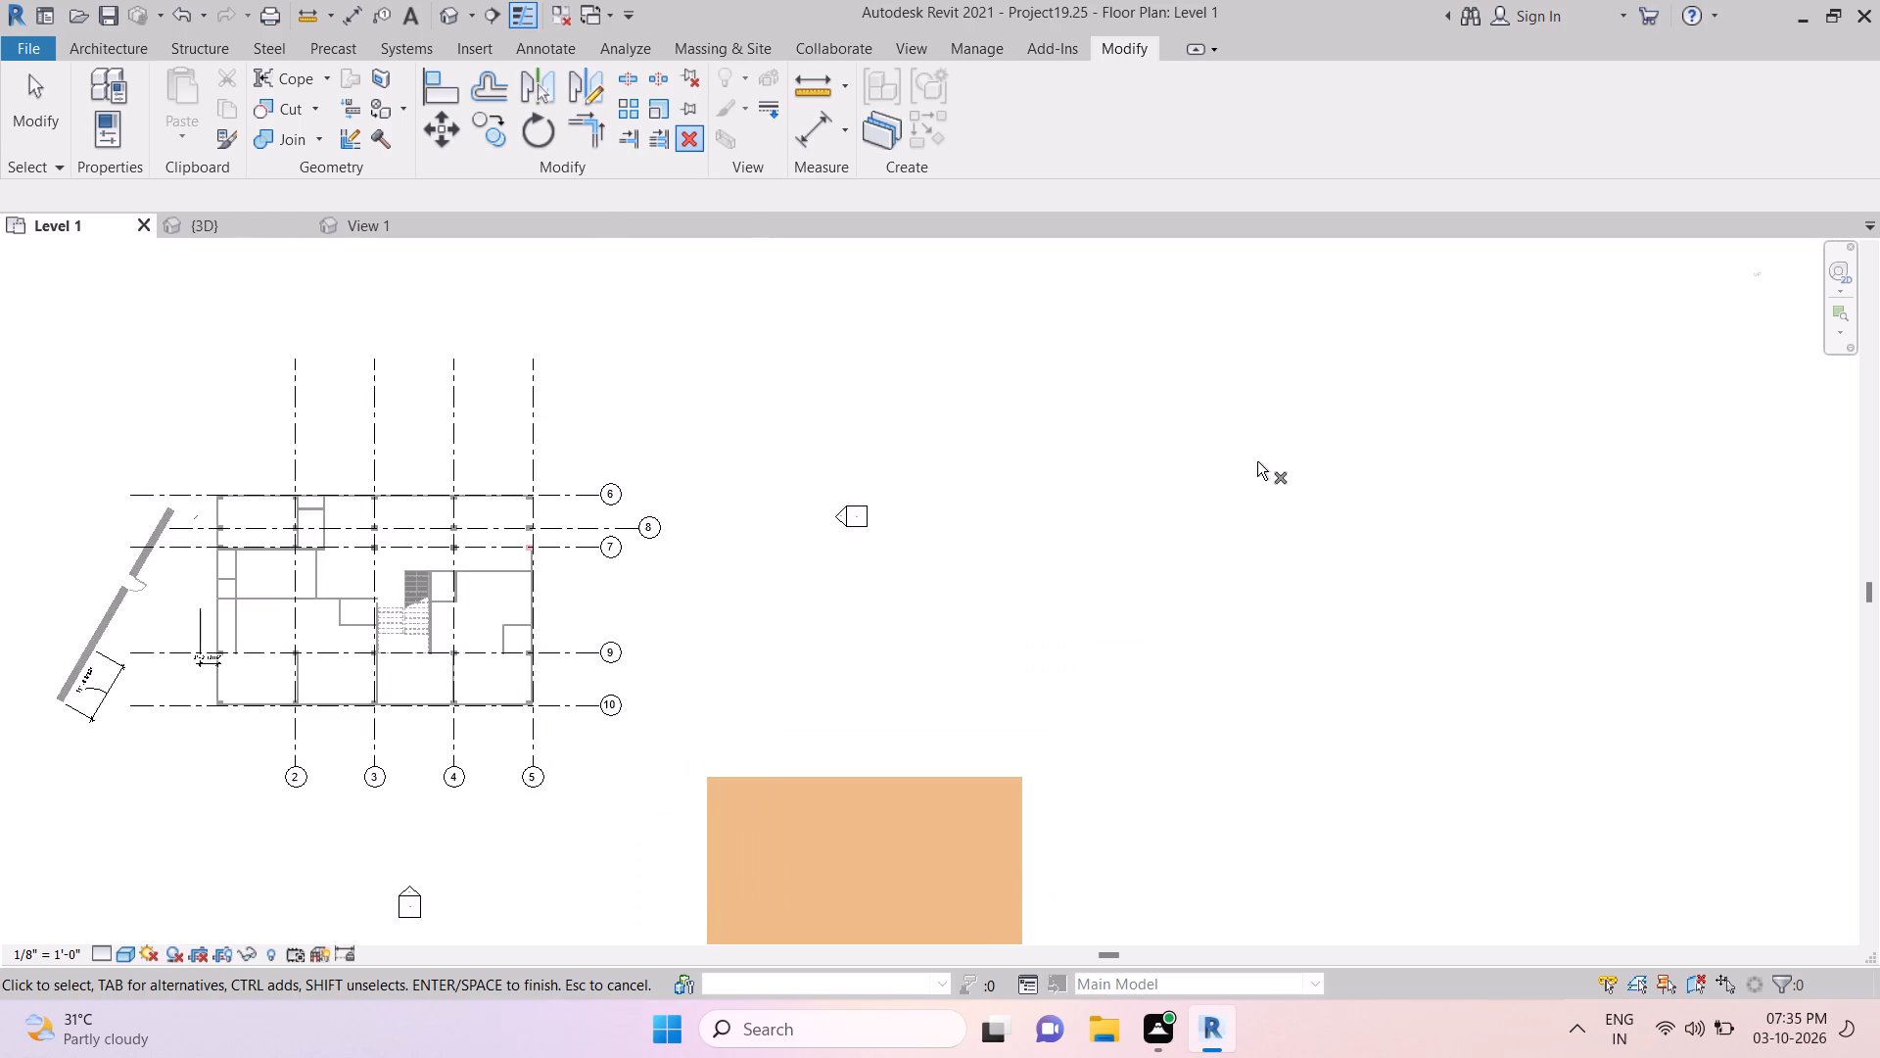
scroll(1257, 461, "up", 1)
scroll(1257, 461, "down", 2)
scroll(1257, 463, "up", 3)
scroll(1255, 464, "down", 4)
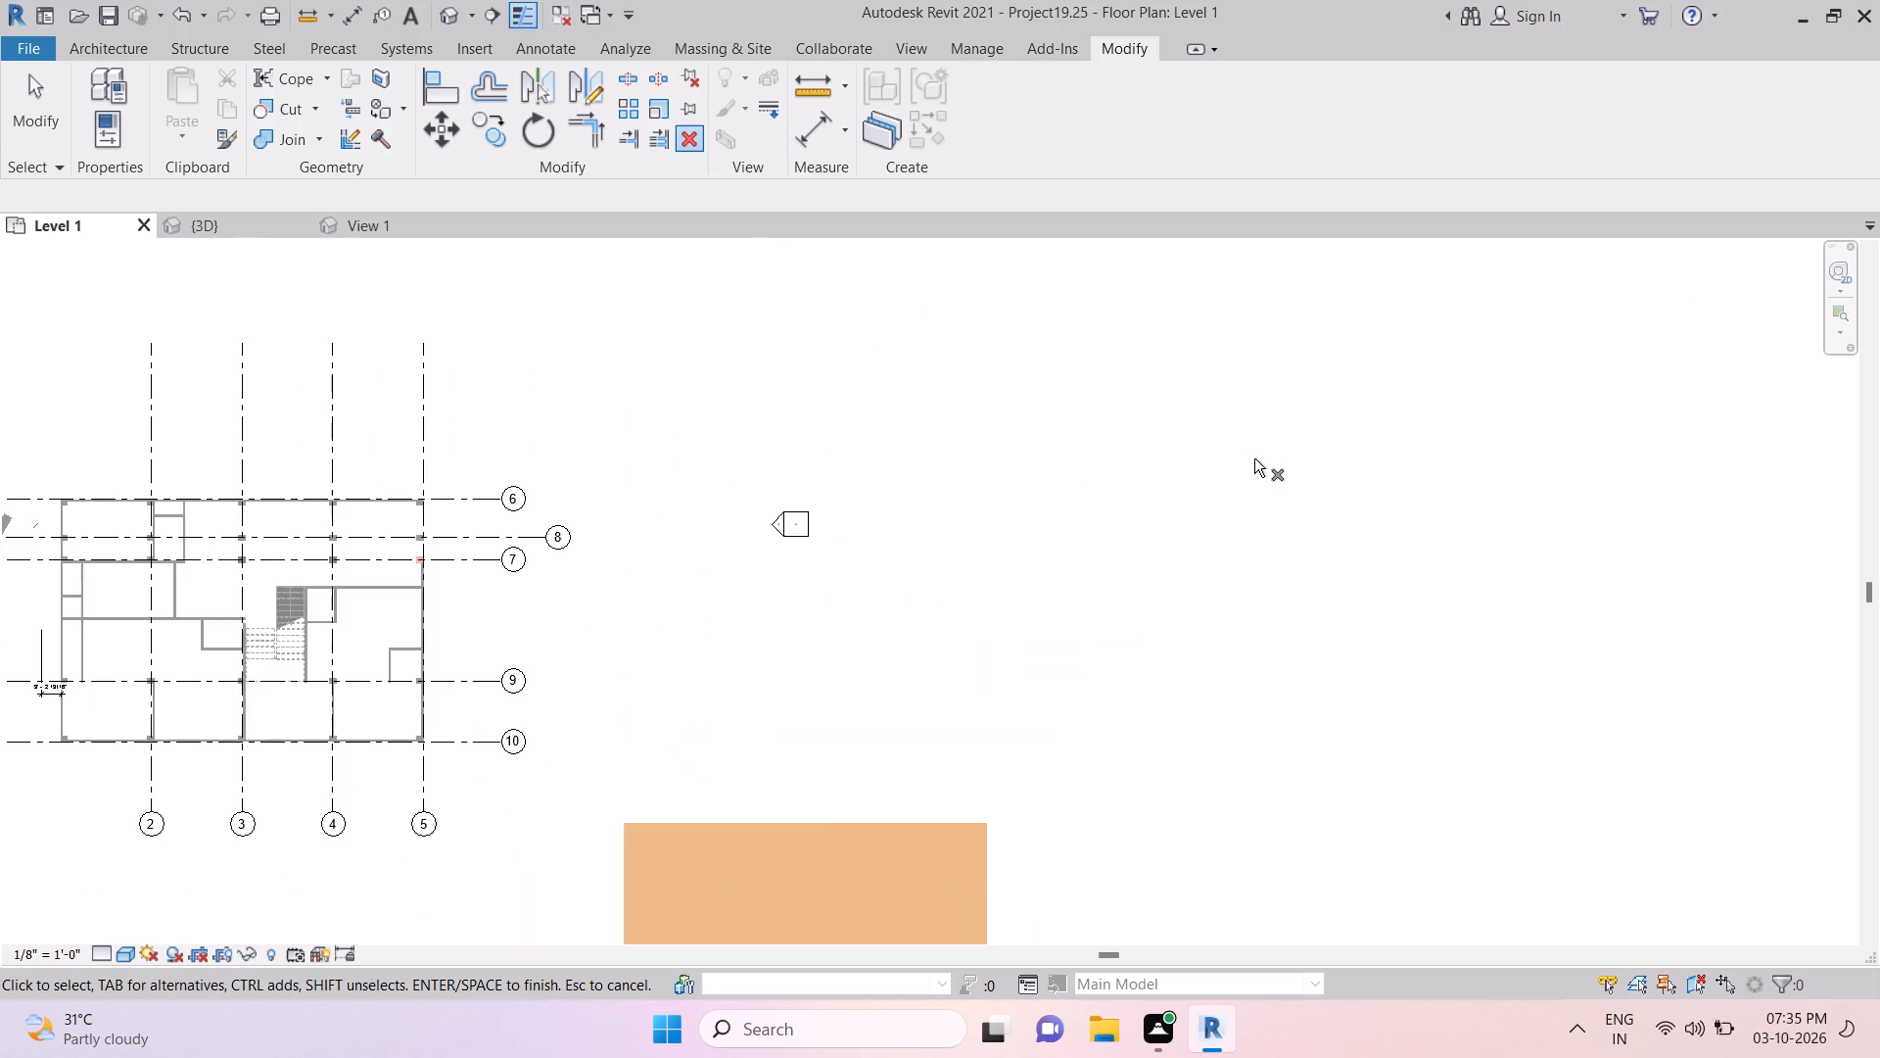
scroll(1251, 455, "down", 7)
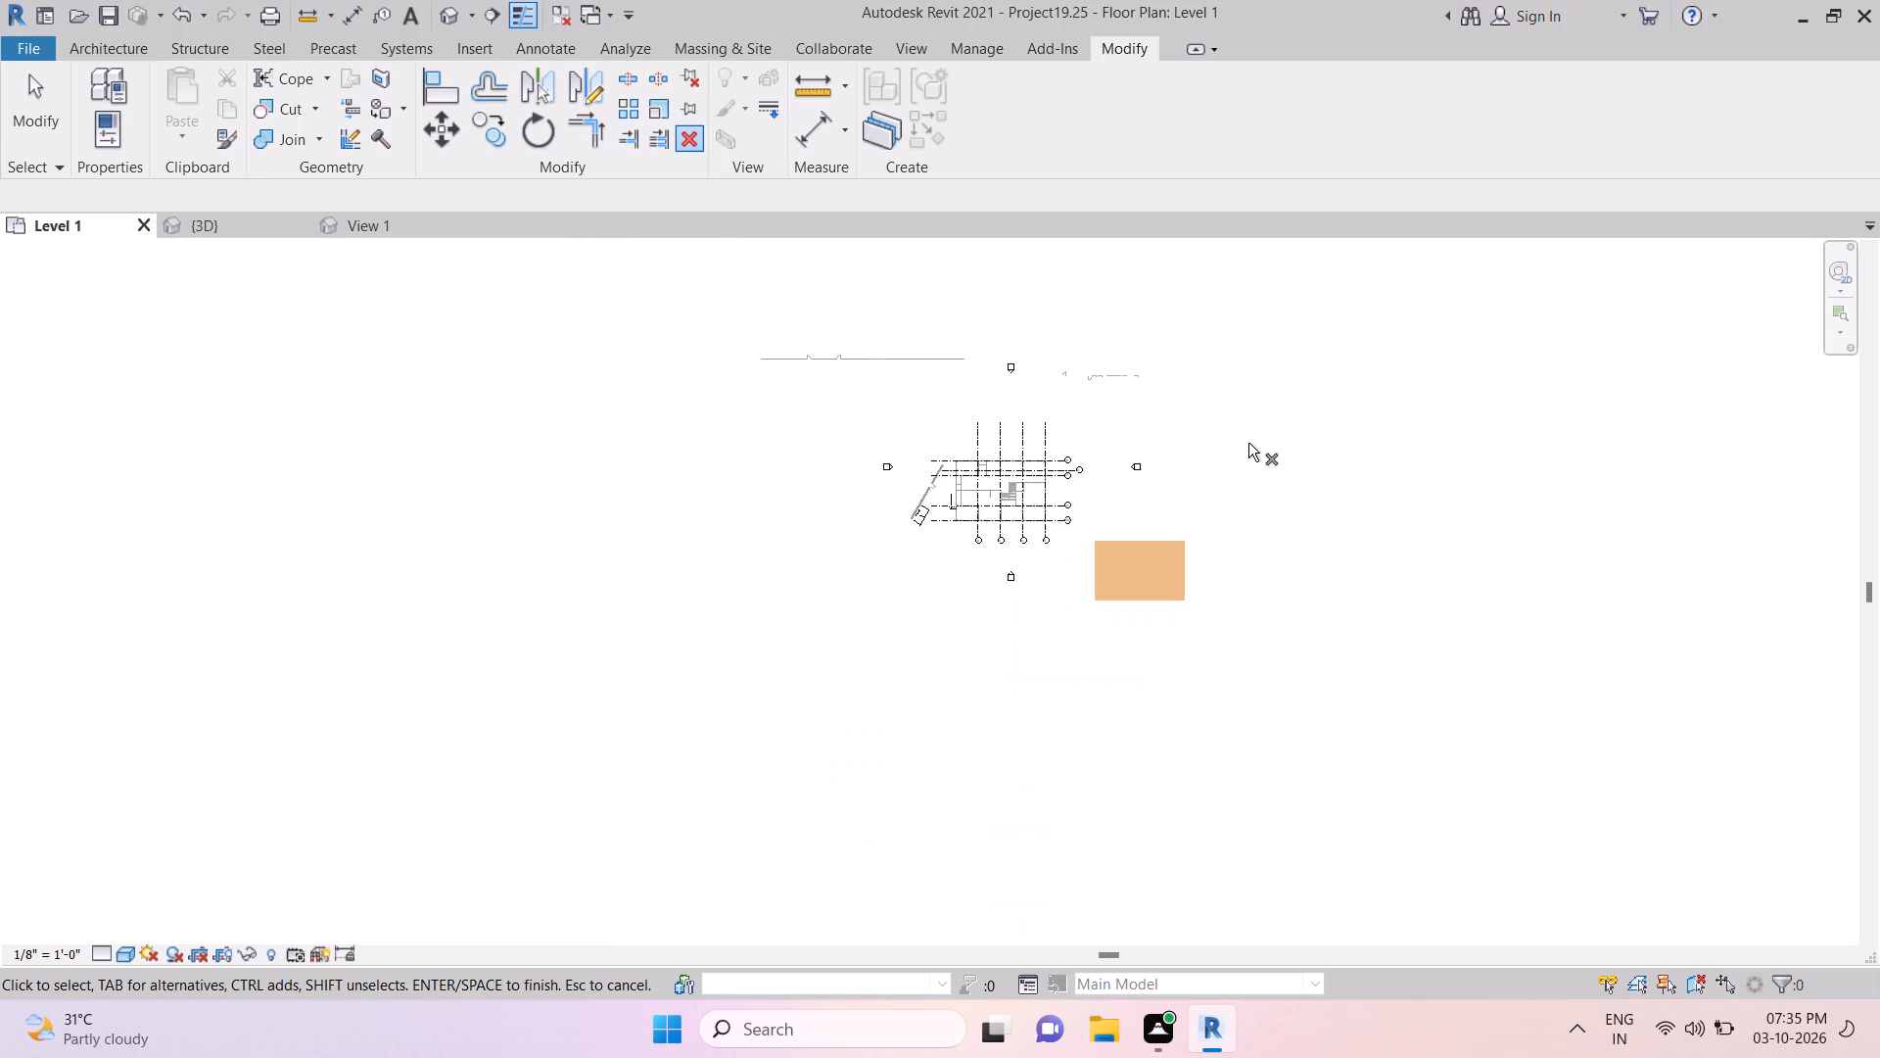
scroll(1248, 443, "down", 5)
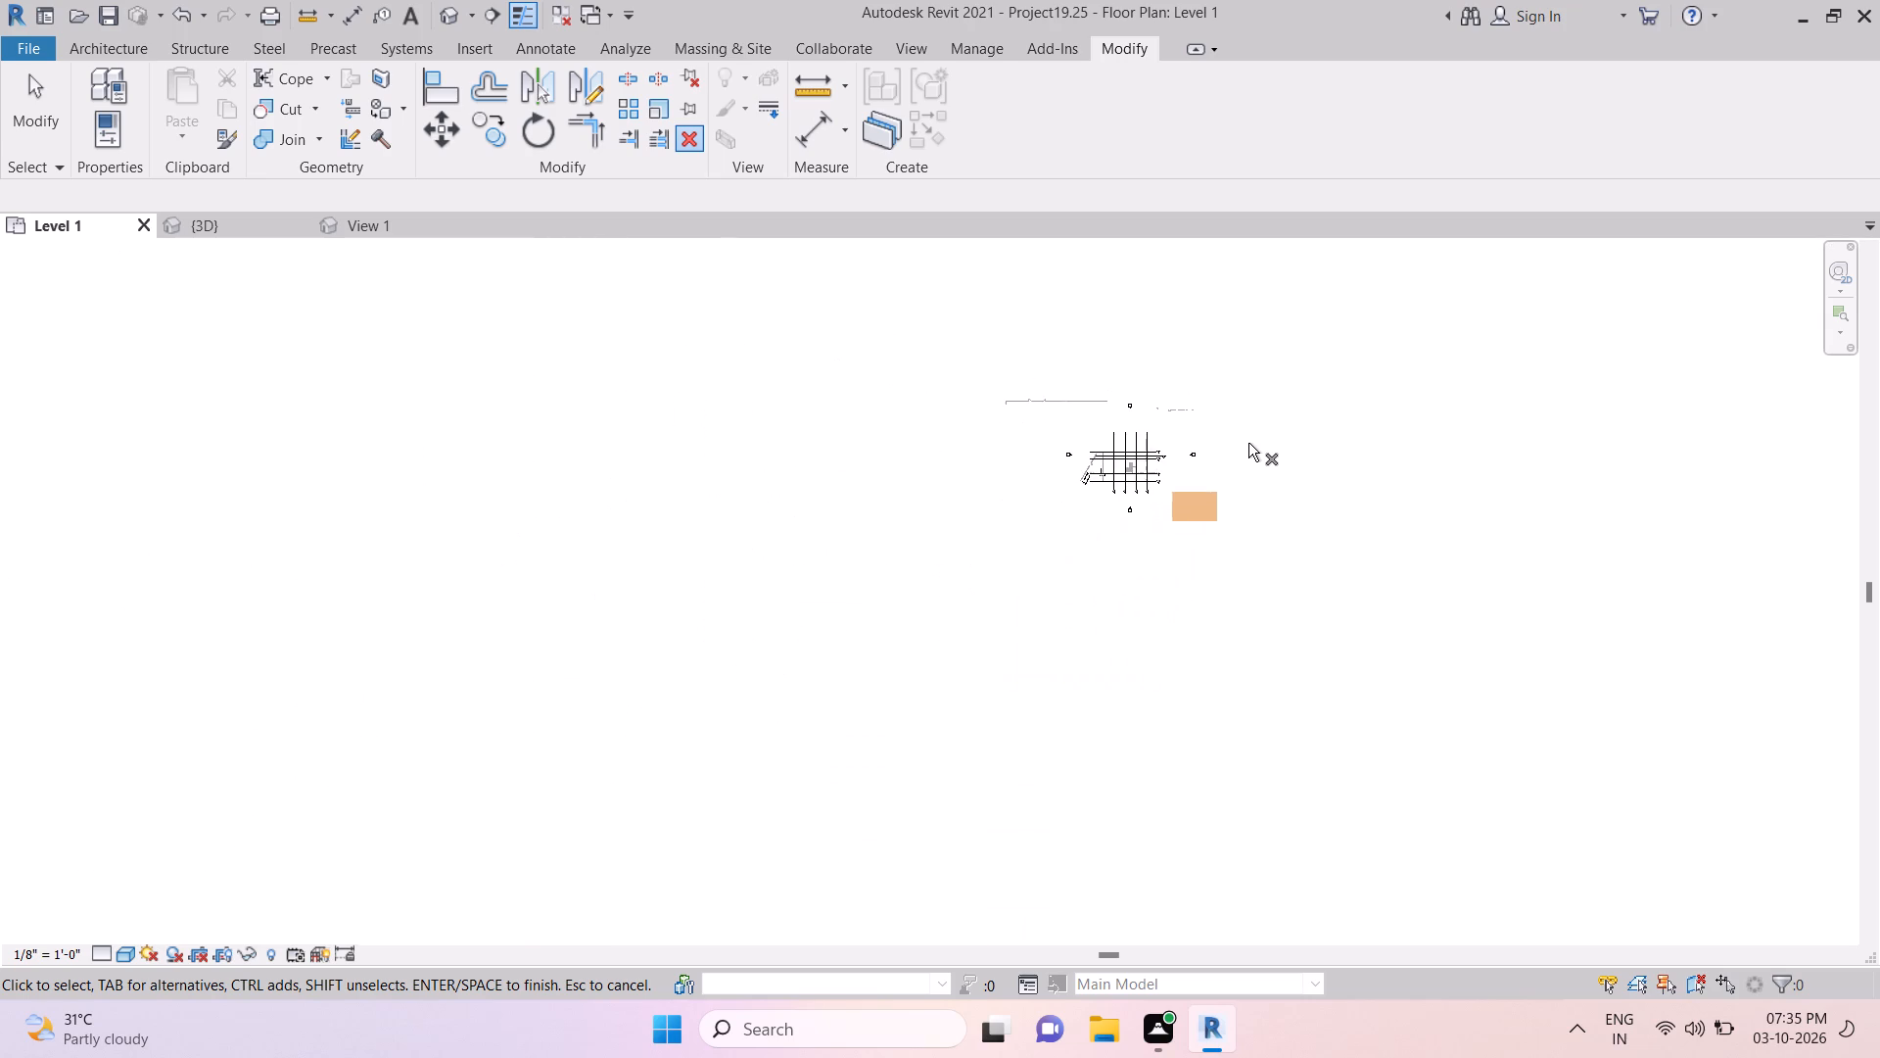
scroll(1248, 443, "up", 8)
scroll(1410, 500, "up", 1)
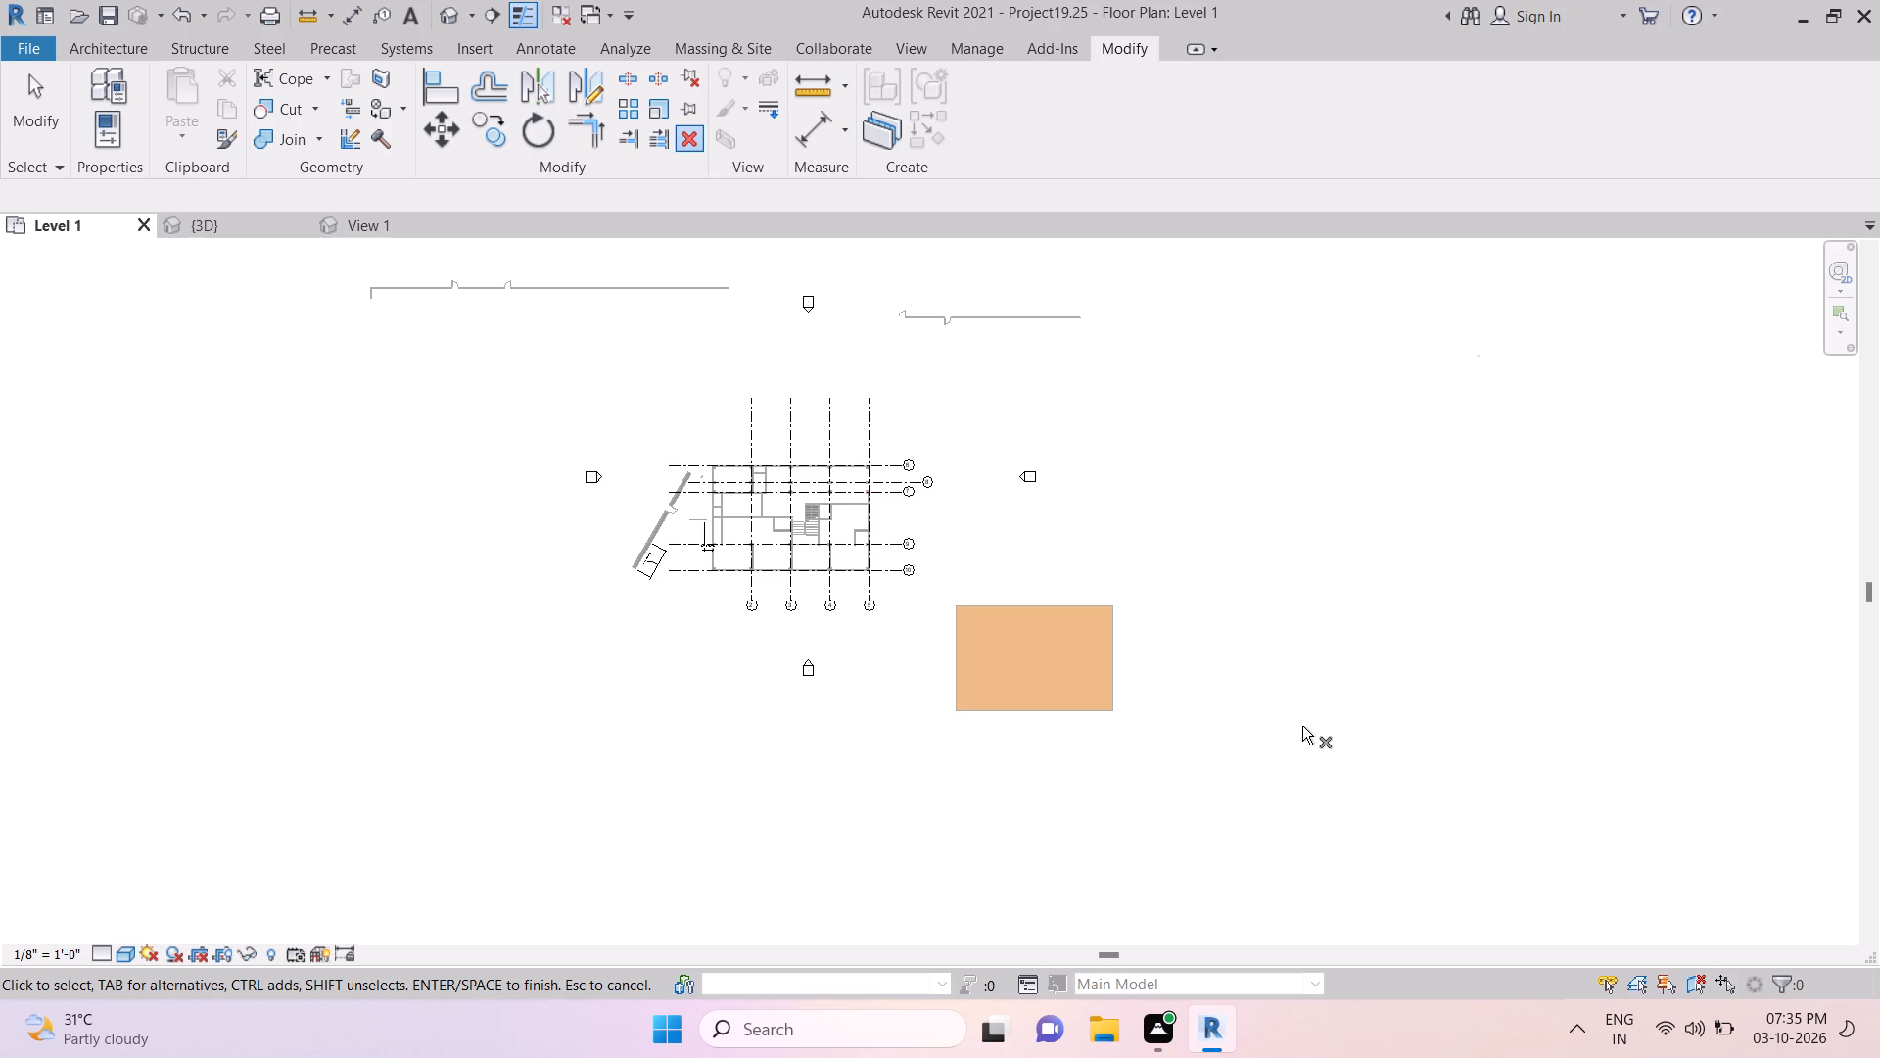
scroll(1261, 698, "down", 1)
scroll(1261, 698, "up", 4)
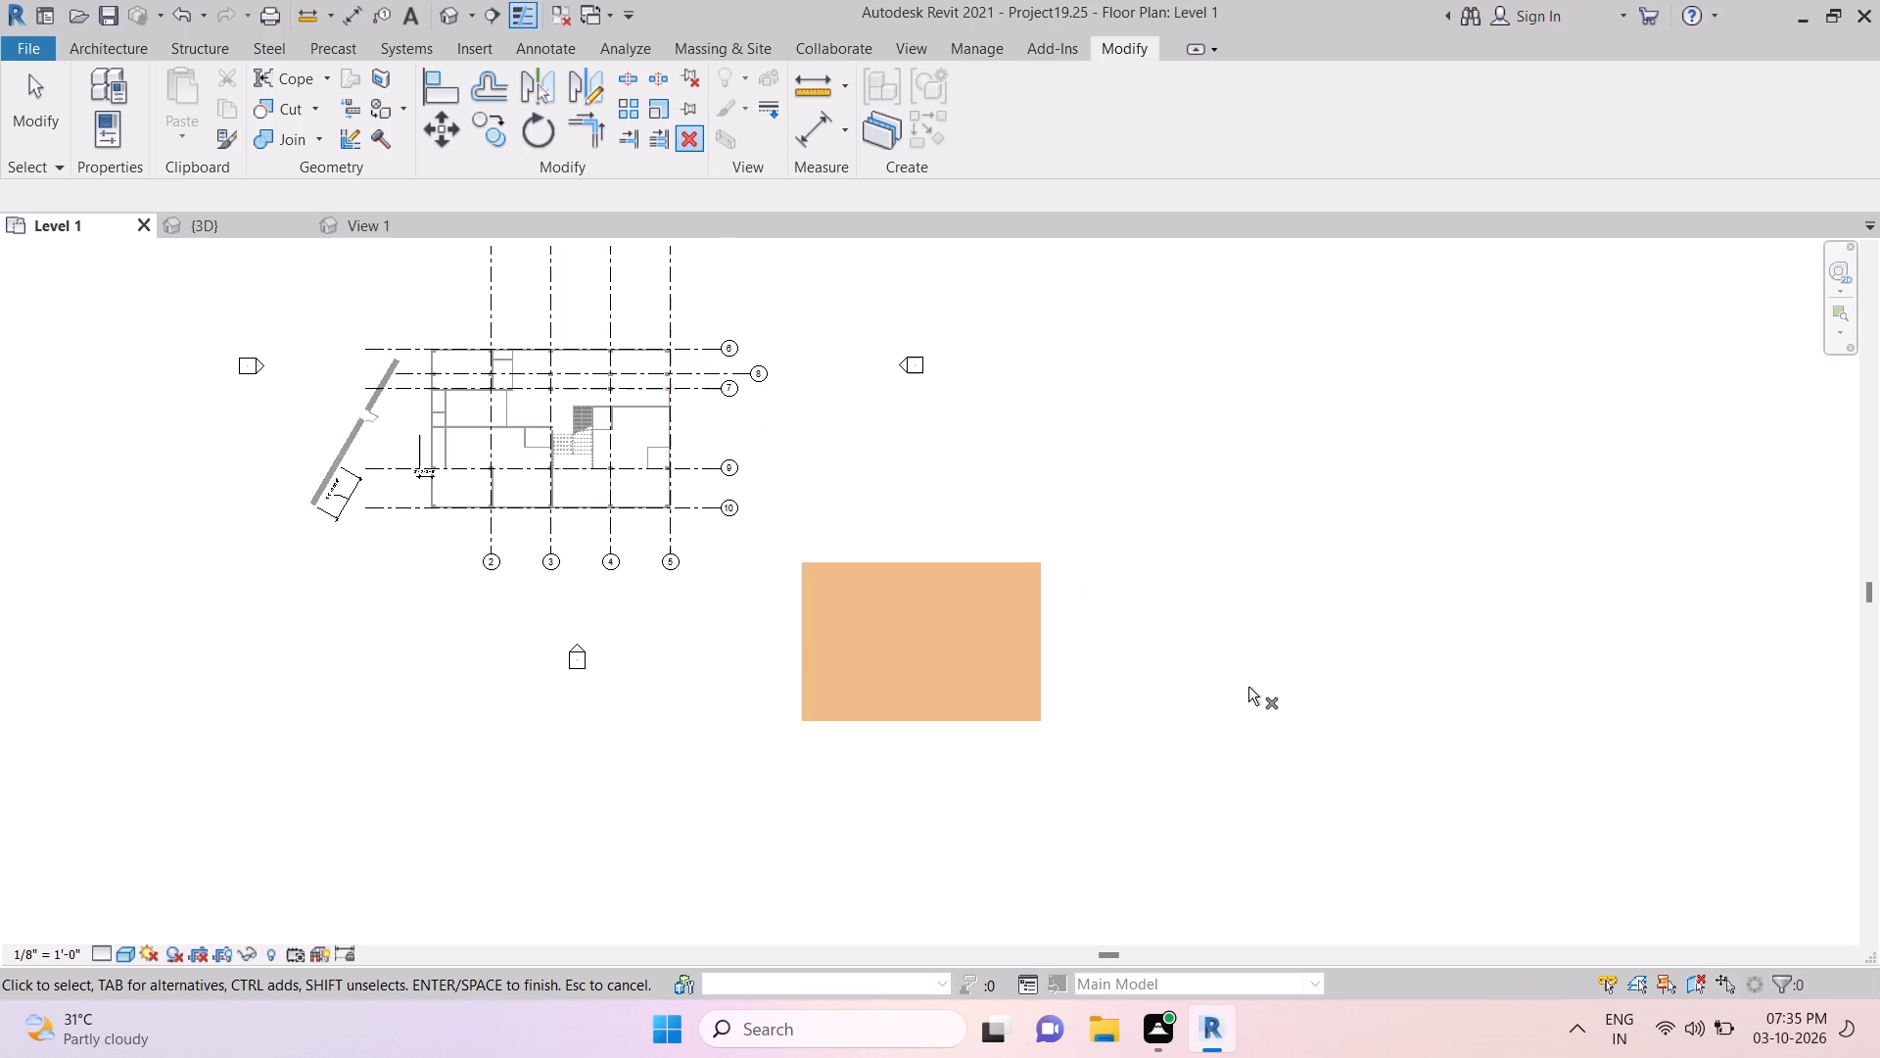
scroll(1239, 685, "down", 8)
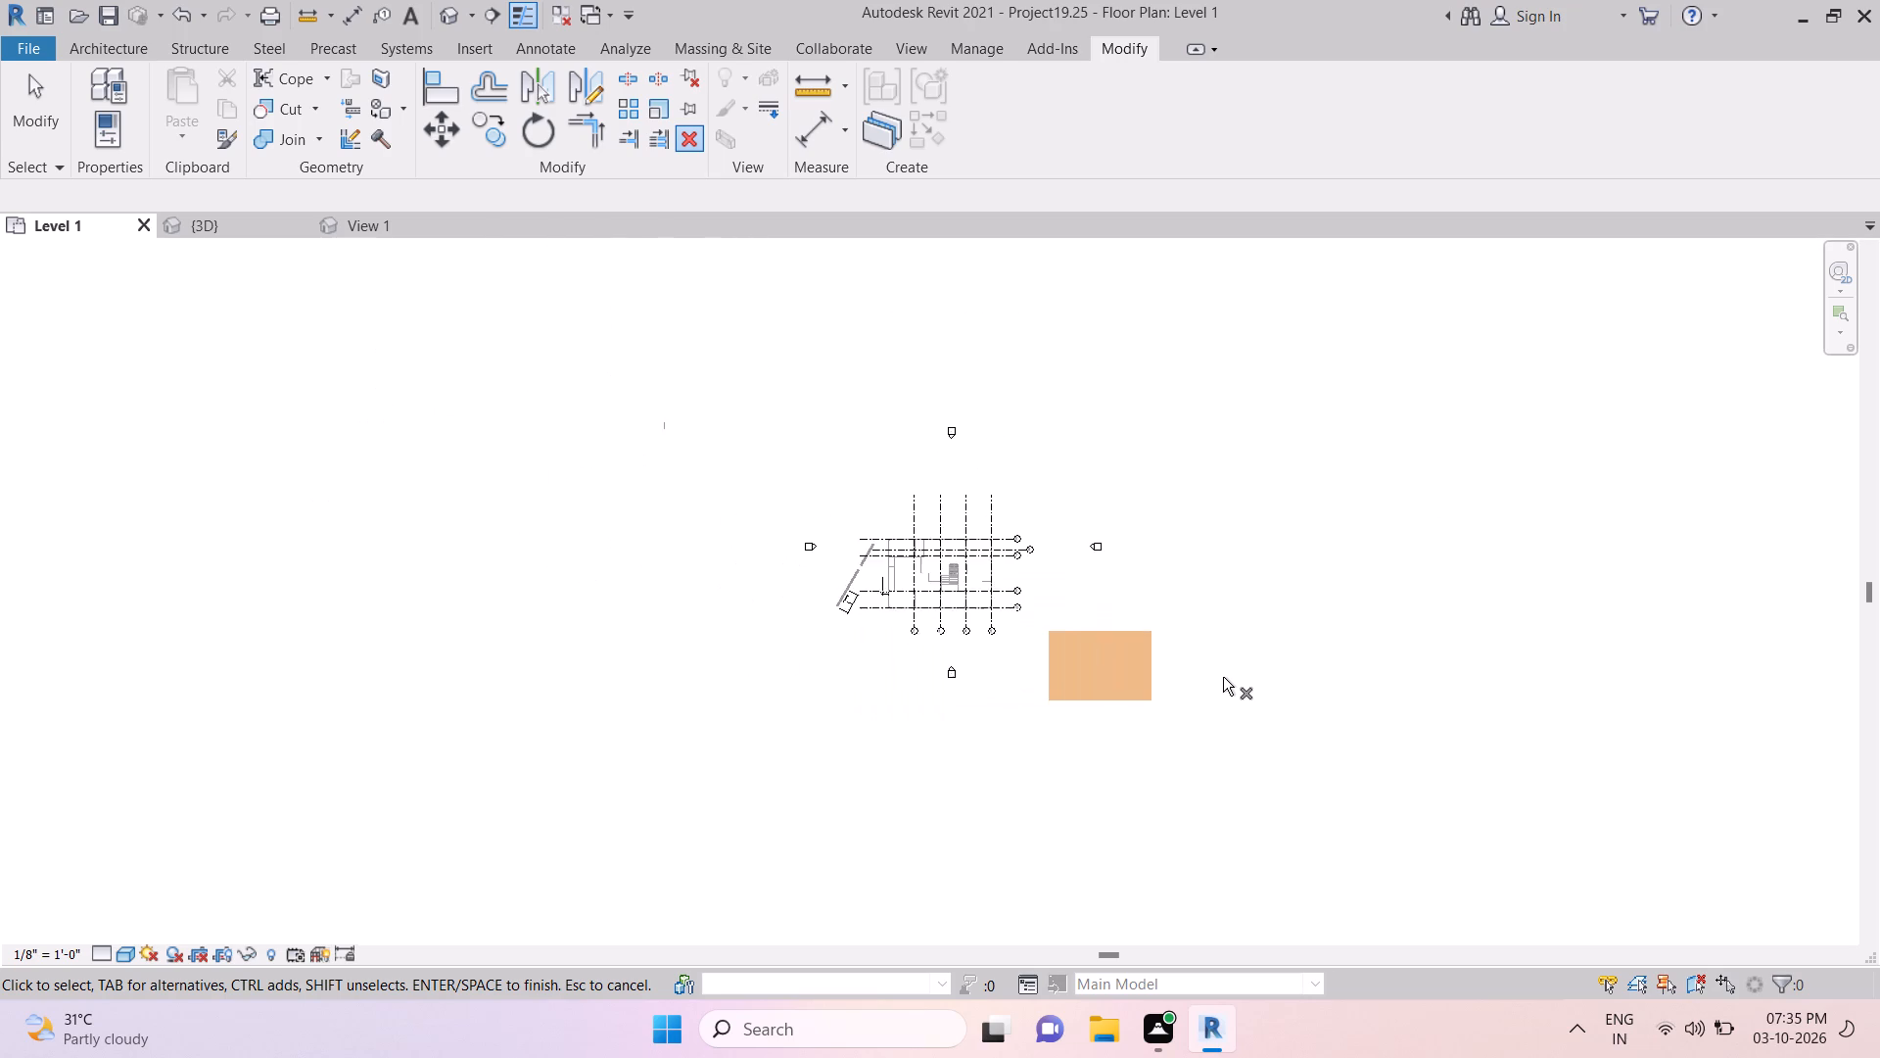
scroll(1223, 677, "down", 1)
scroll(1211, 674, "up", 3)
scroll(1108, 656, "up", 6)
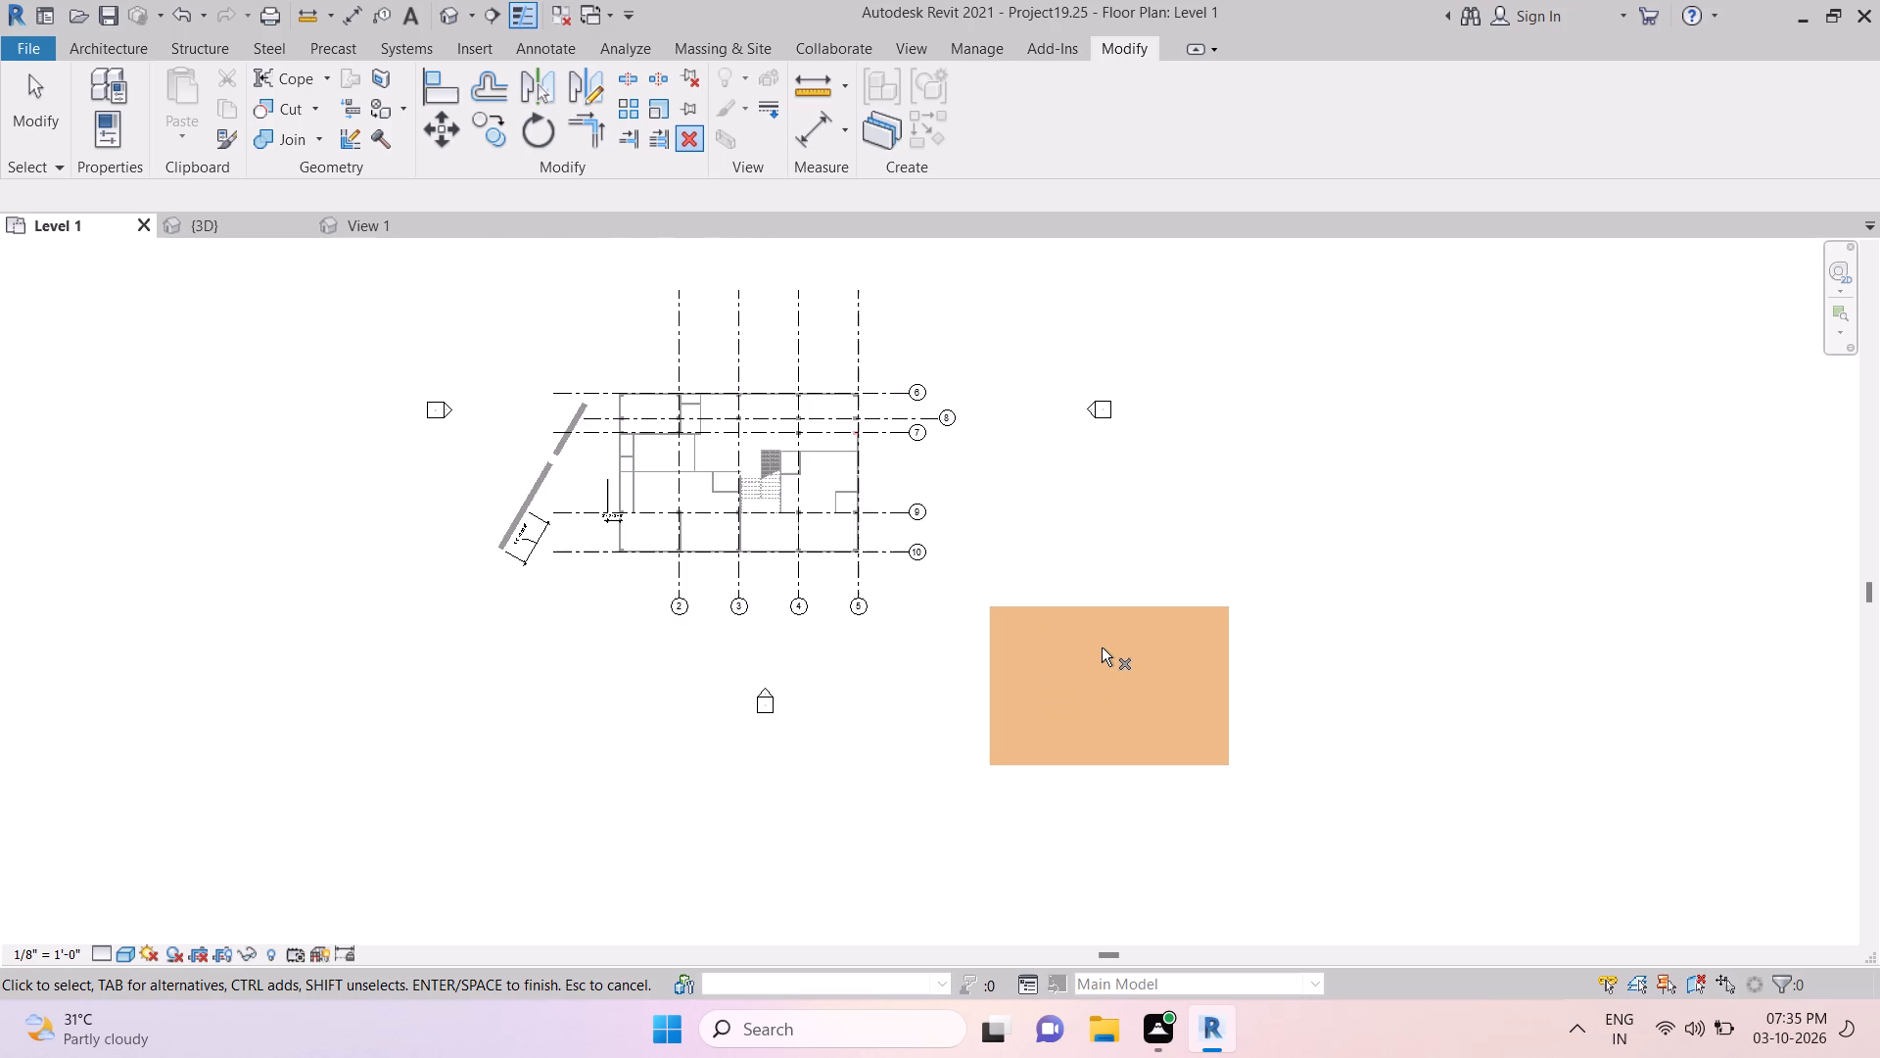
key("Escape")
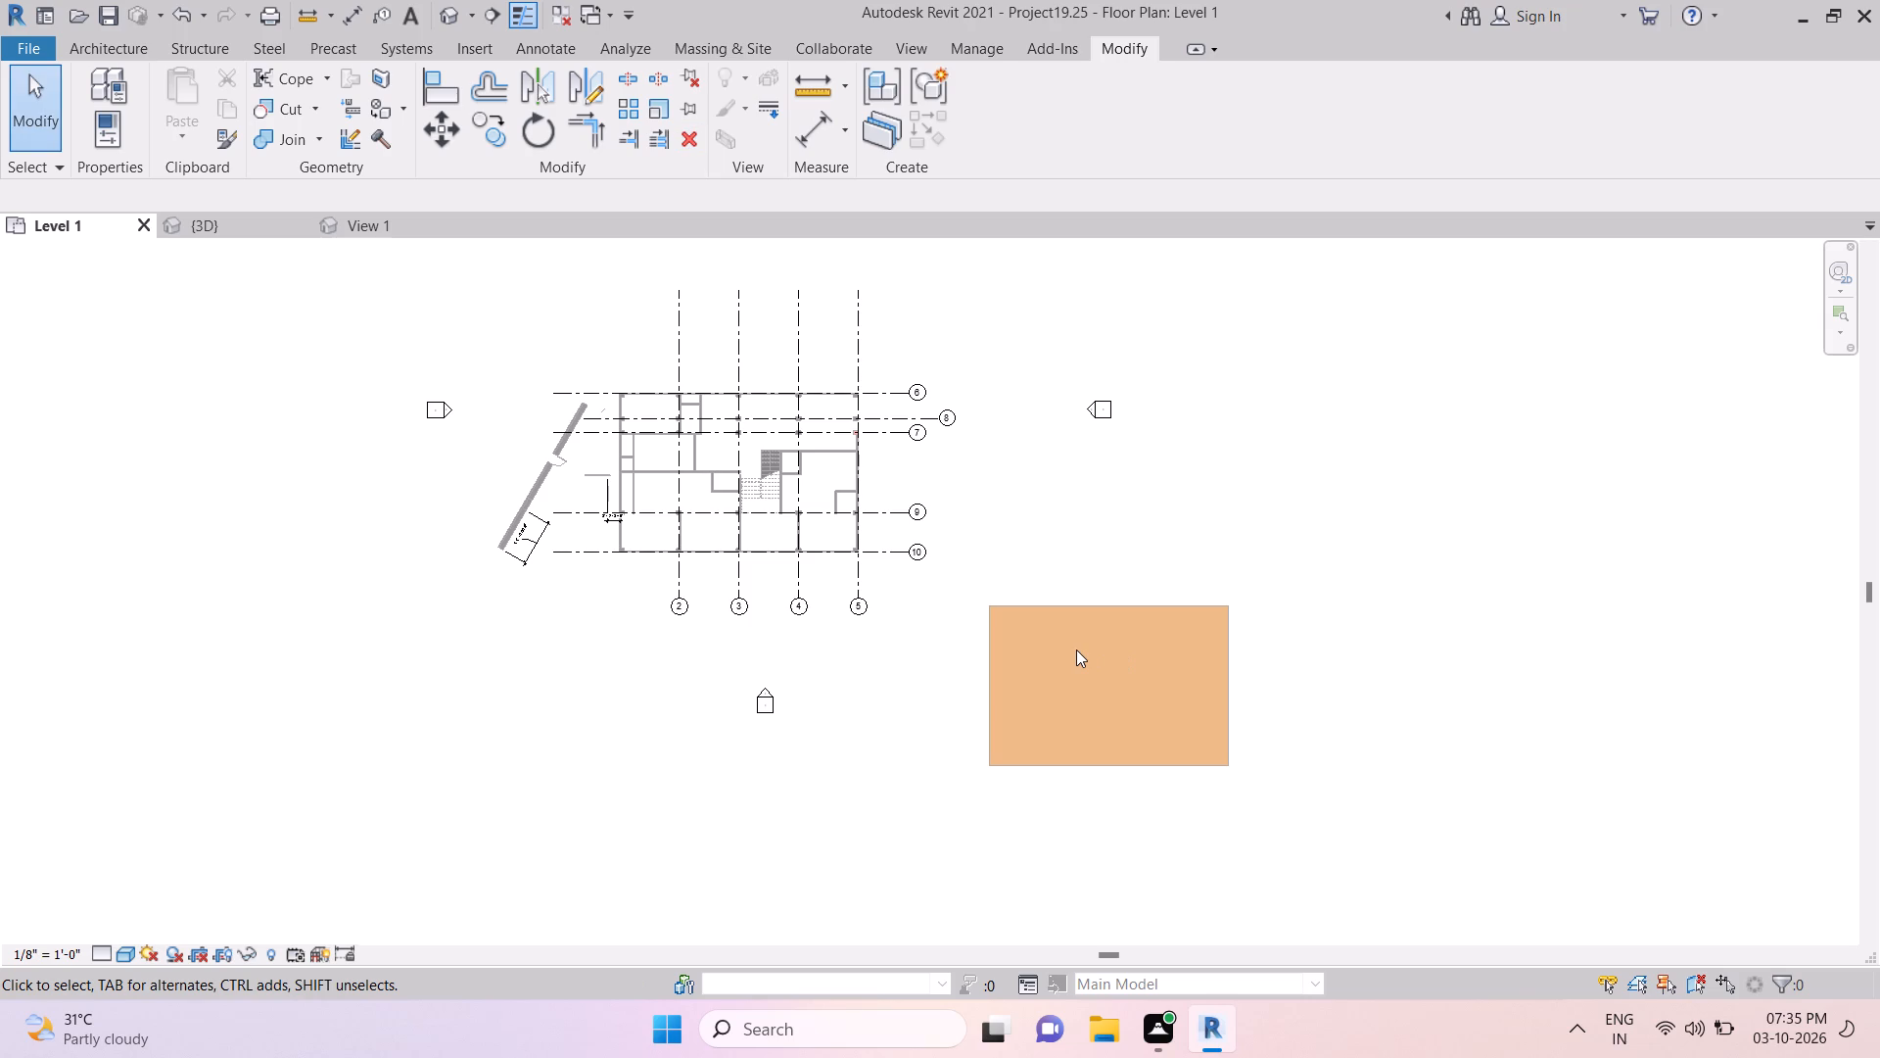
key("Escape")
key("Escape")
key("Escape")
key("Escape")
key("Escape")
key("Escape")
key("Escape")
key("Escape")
Restart the Delete command in the Level 1 floor plan.
key("Return")
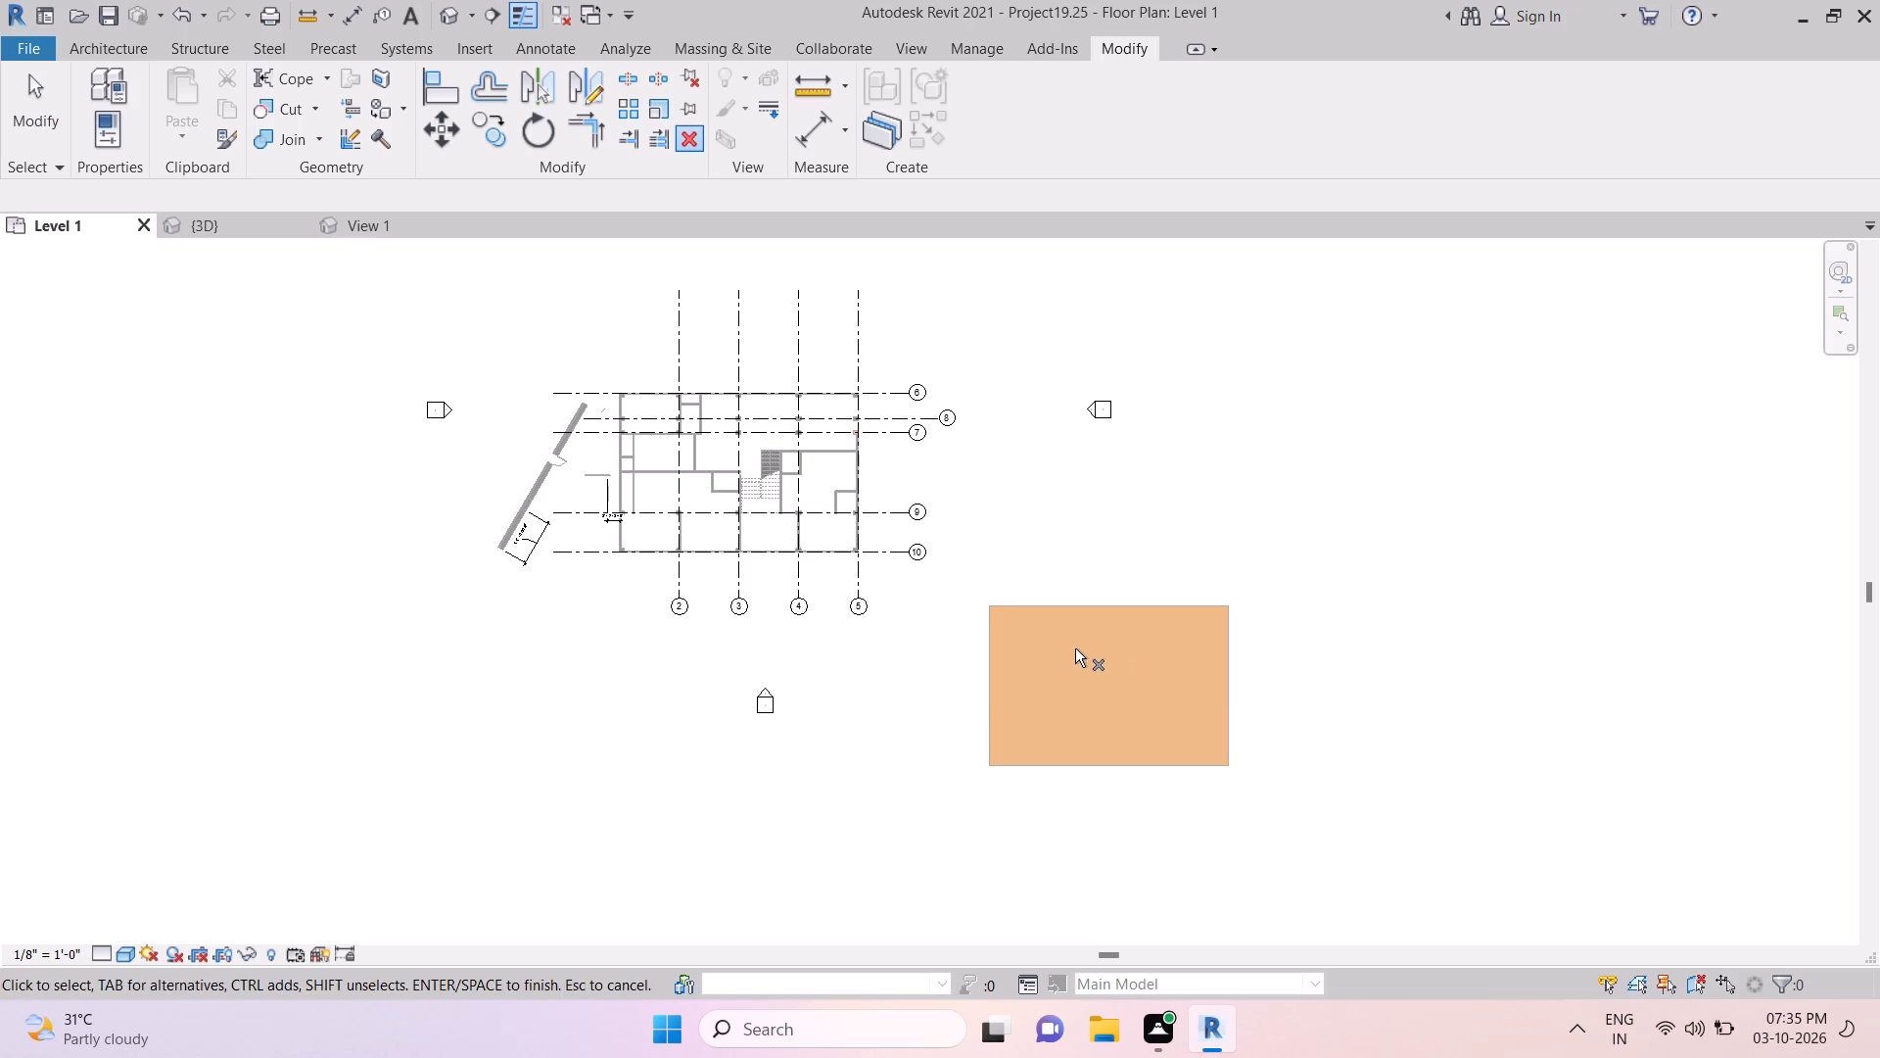
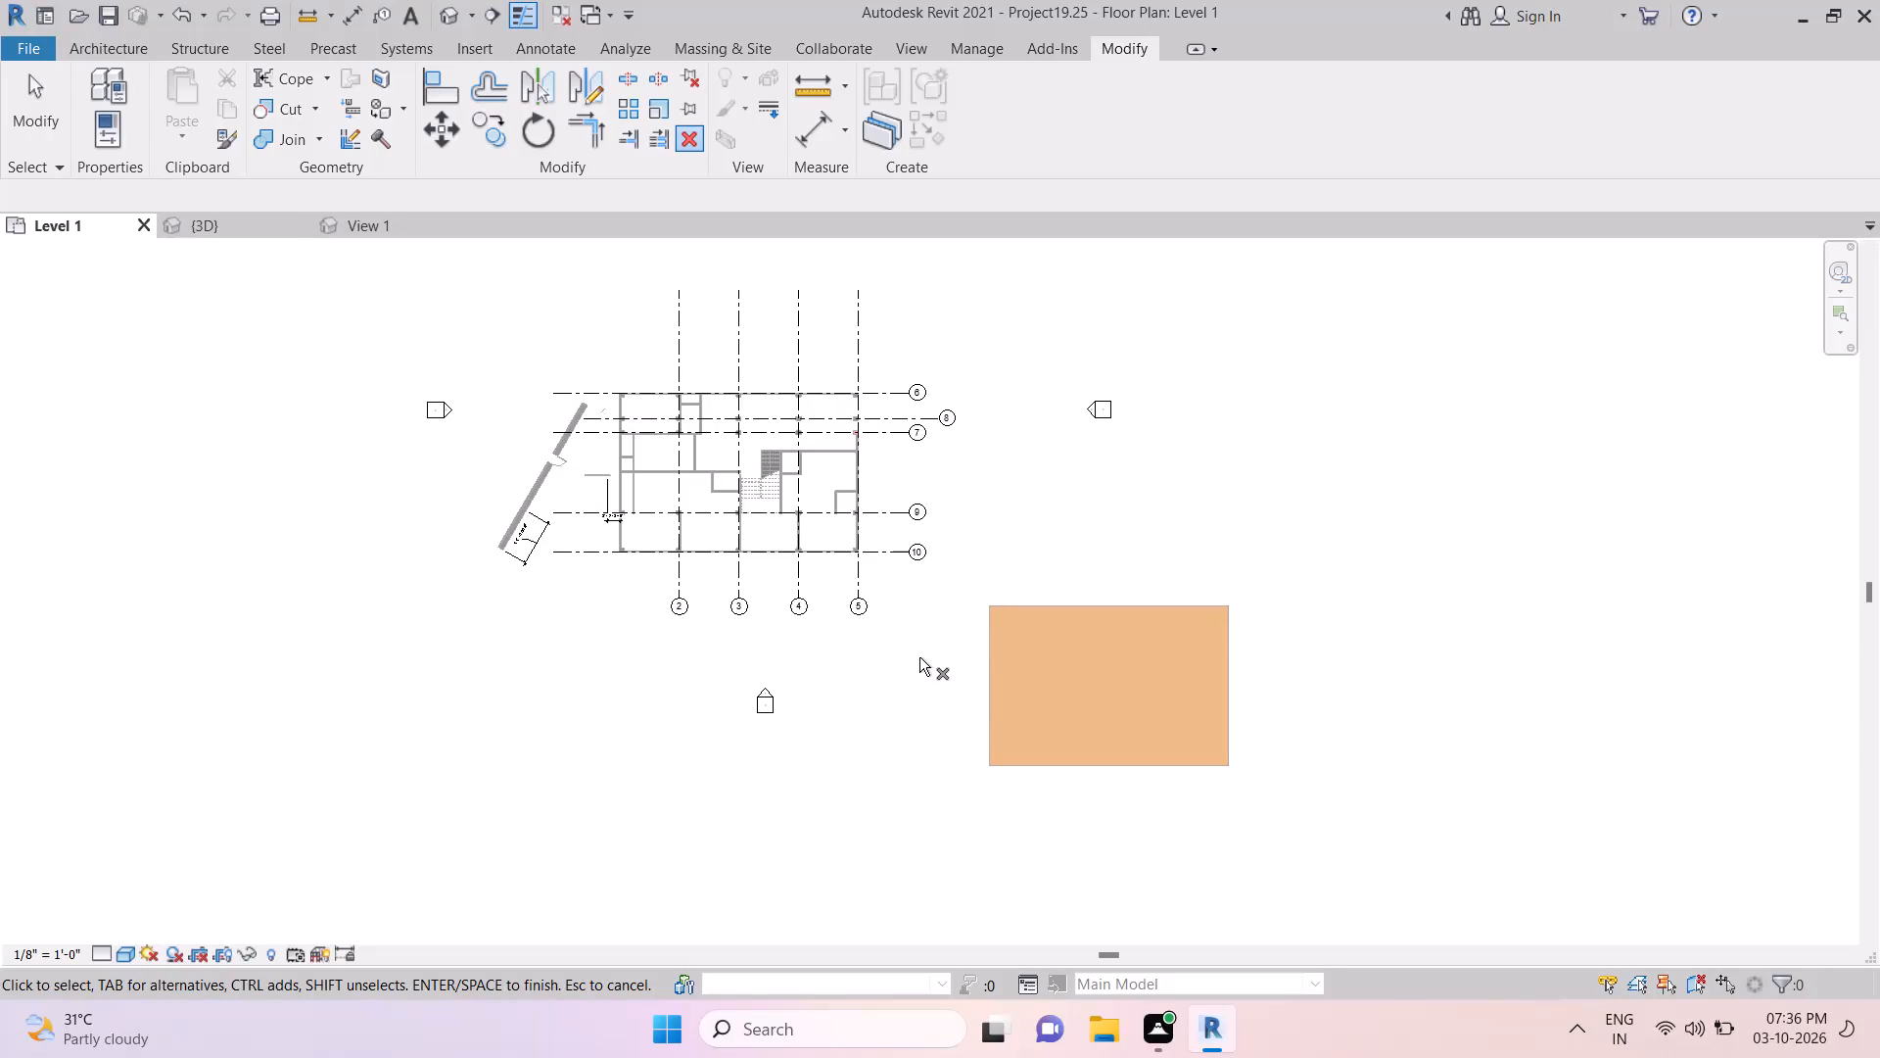
Delete the Fixed 36" x 48" window in the lower half of the slanted wall beside the building.
left_click(529, 506)
left_click(420, 557)
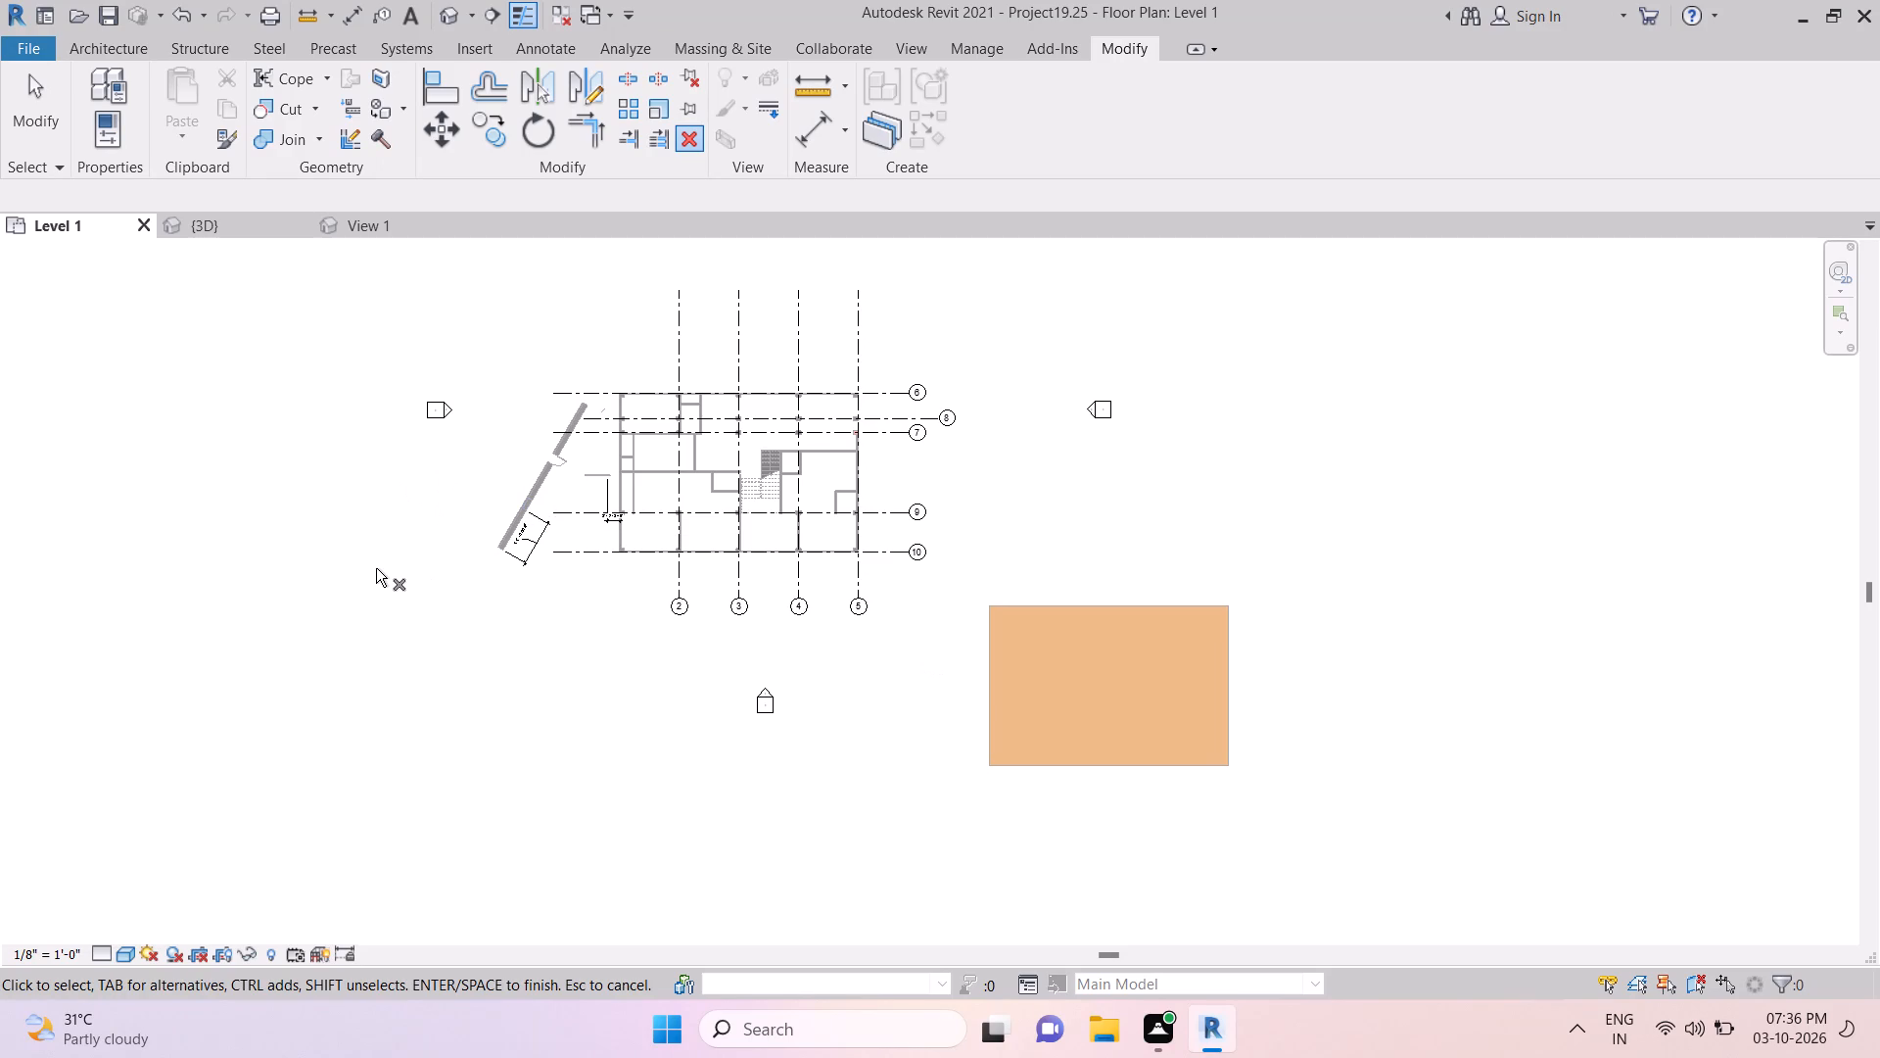
left_click(376, 568)
left_click_drag(376, 568, 379, 551)
left_click(1045, 468)
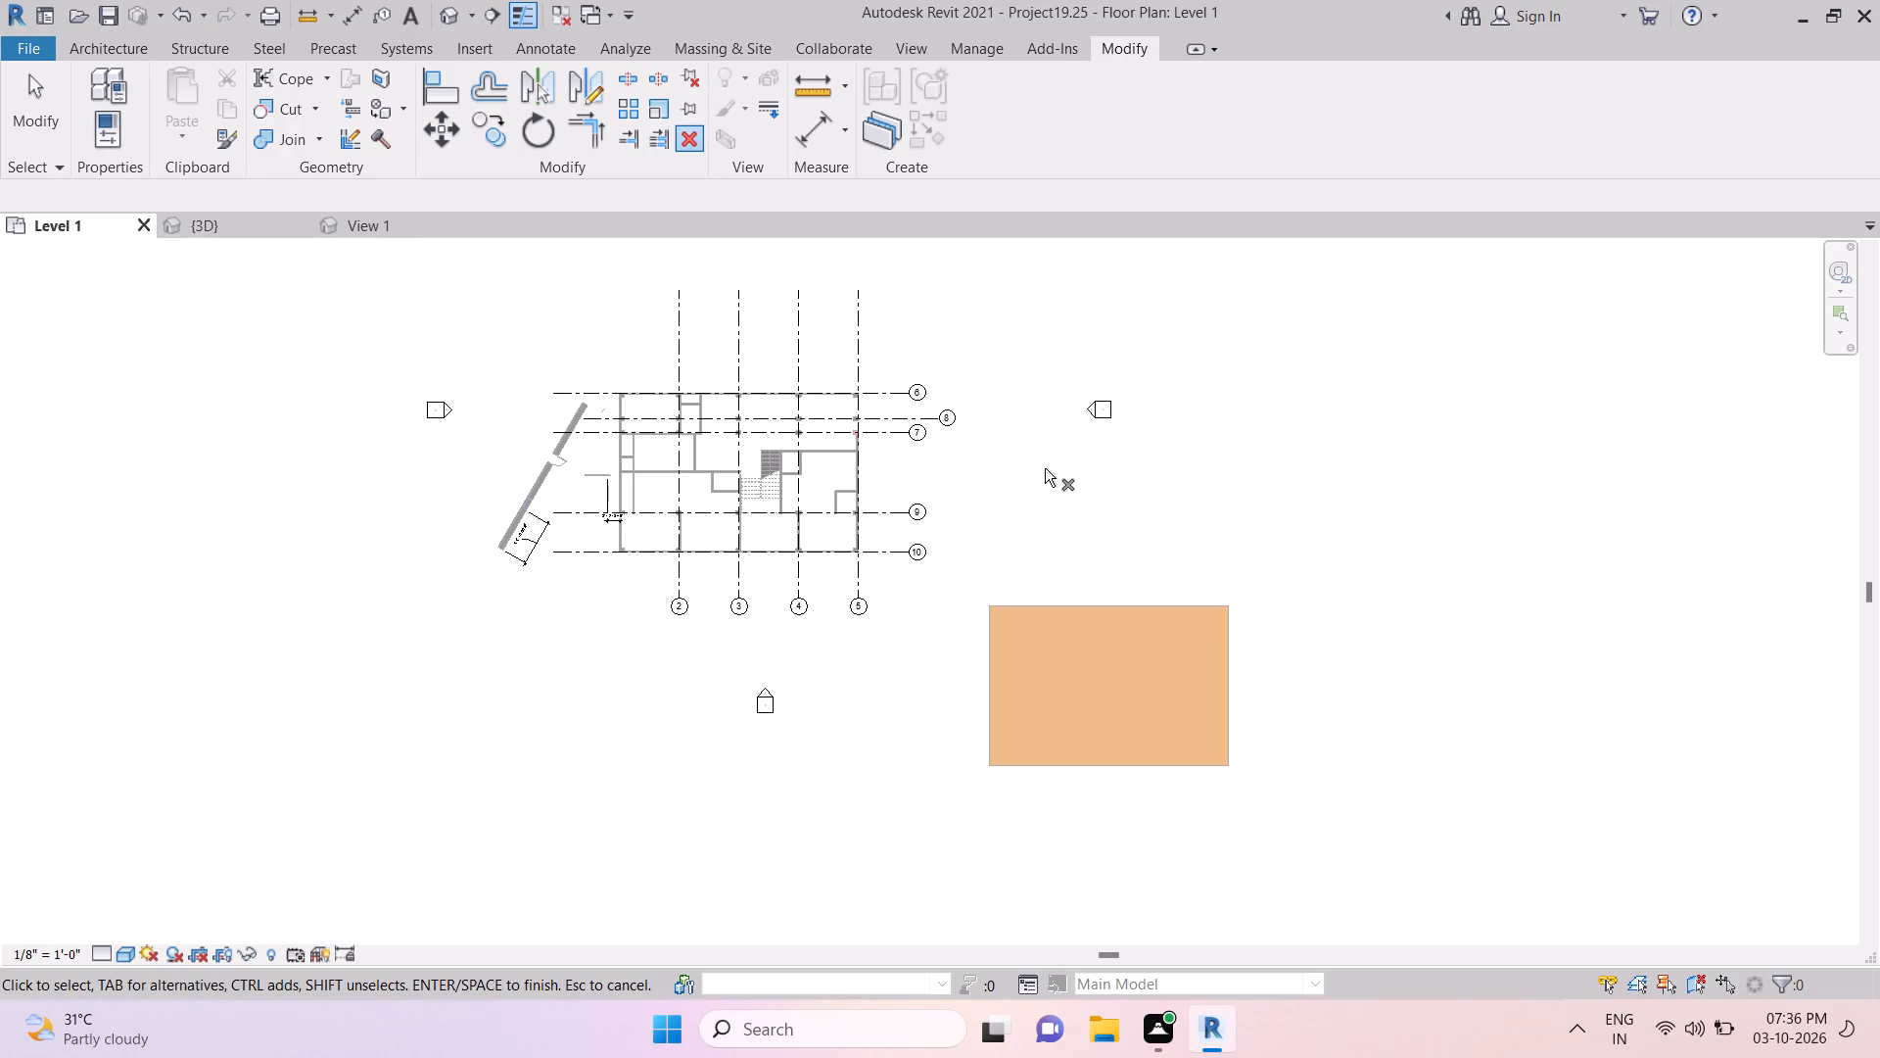
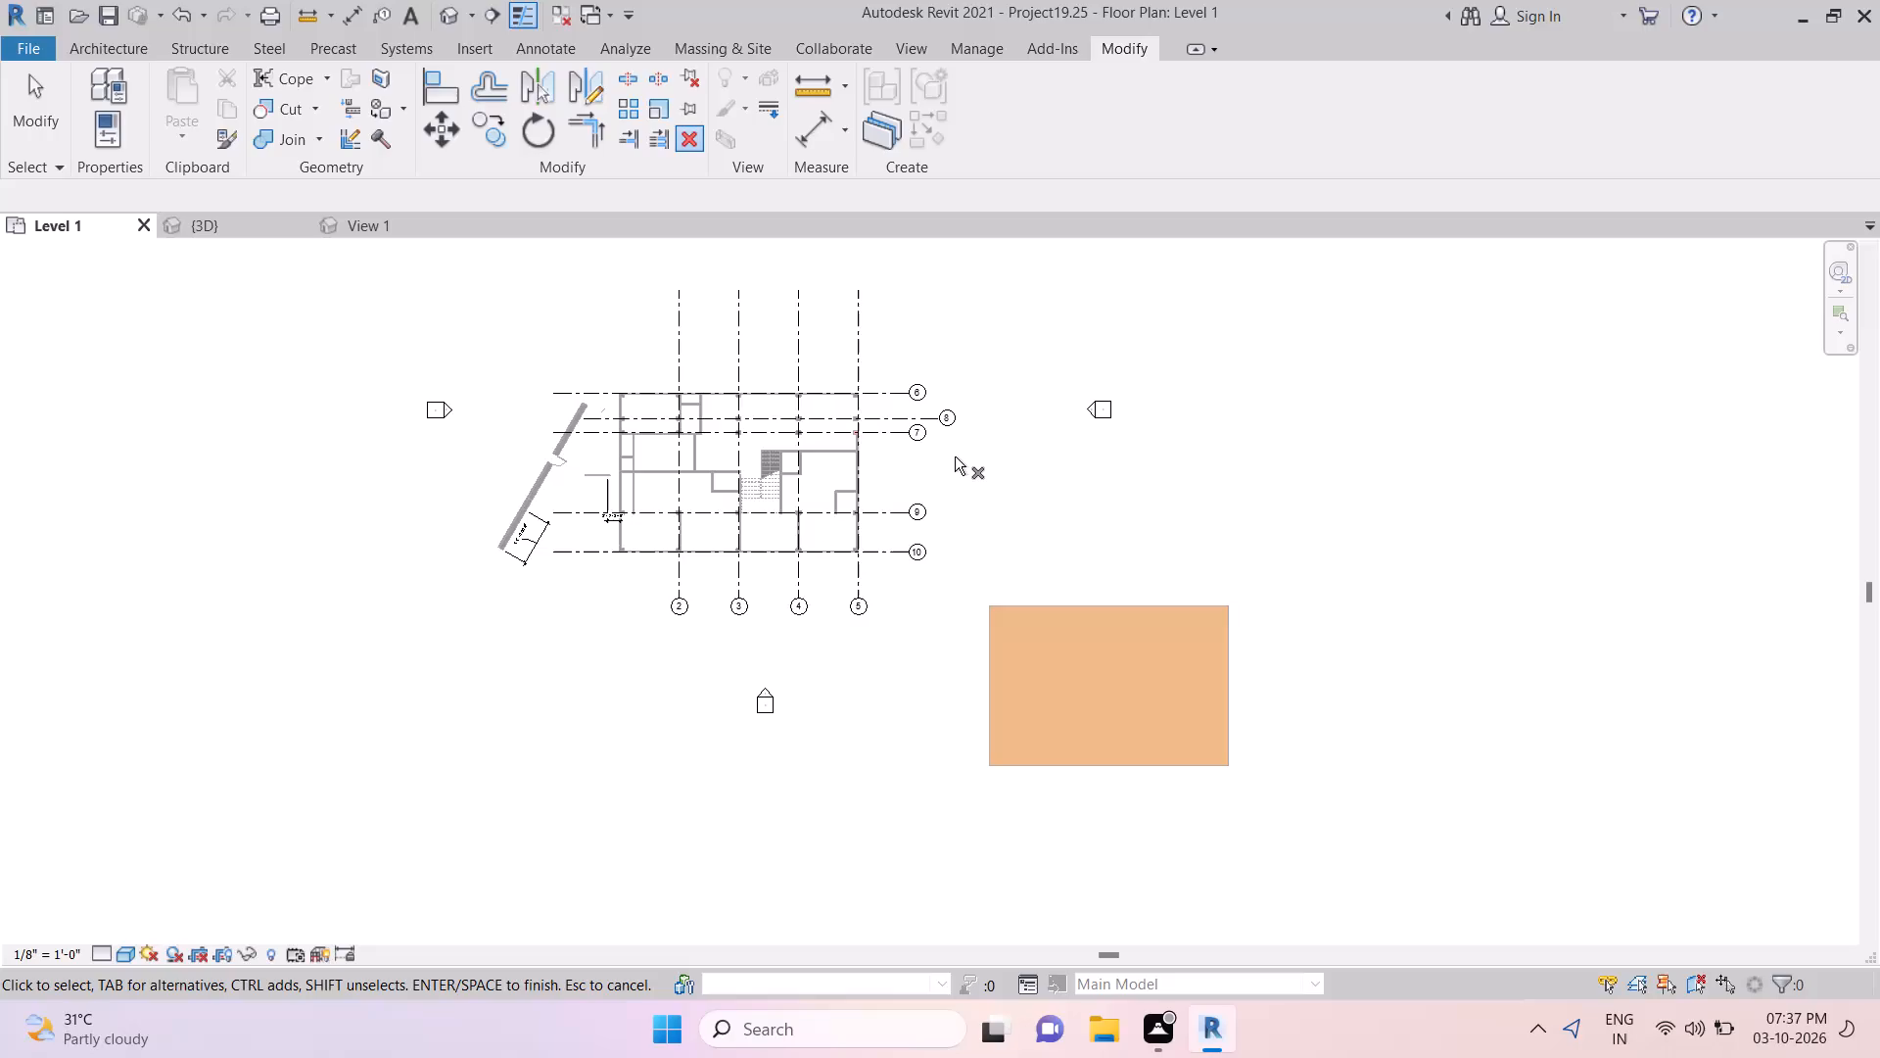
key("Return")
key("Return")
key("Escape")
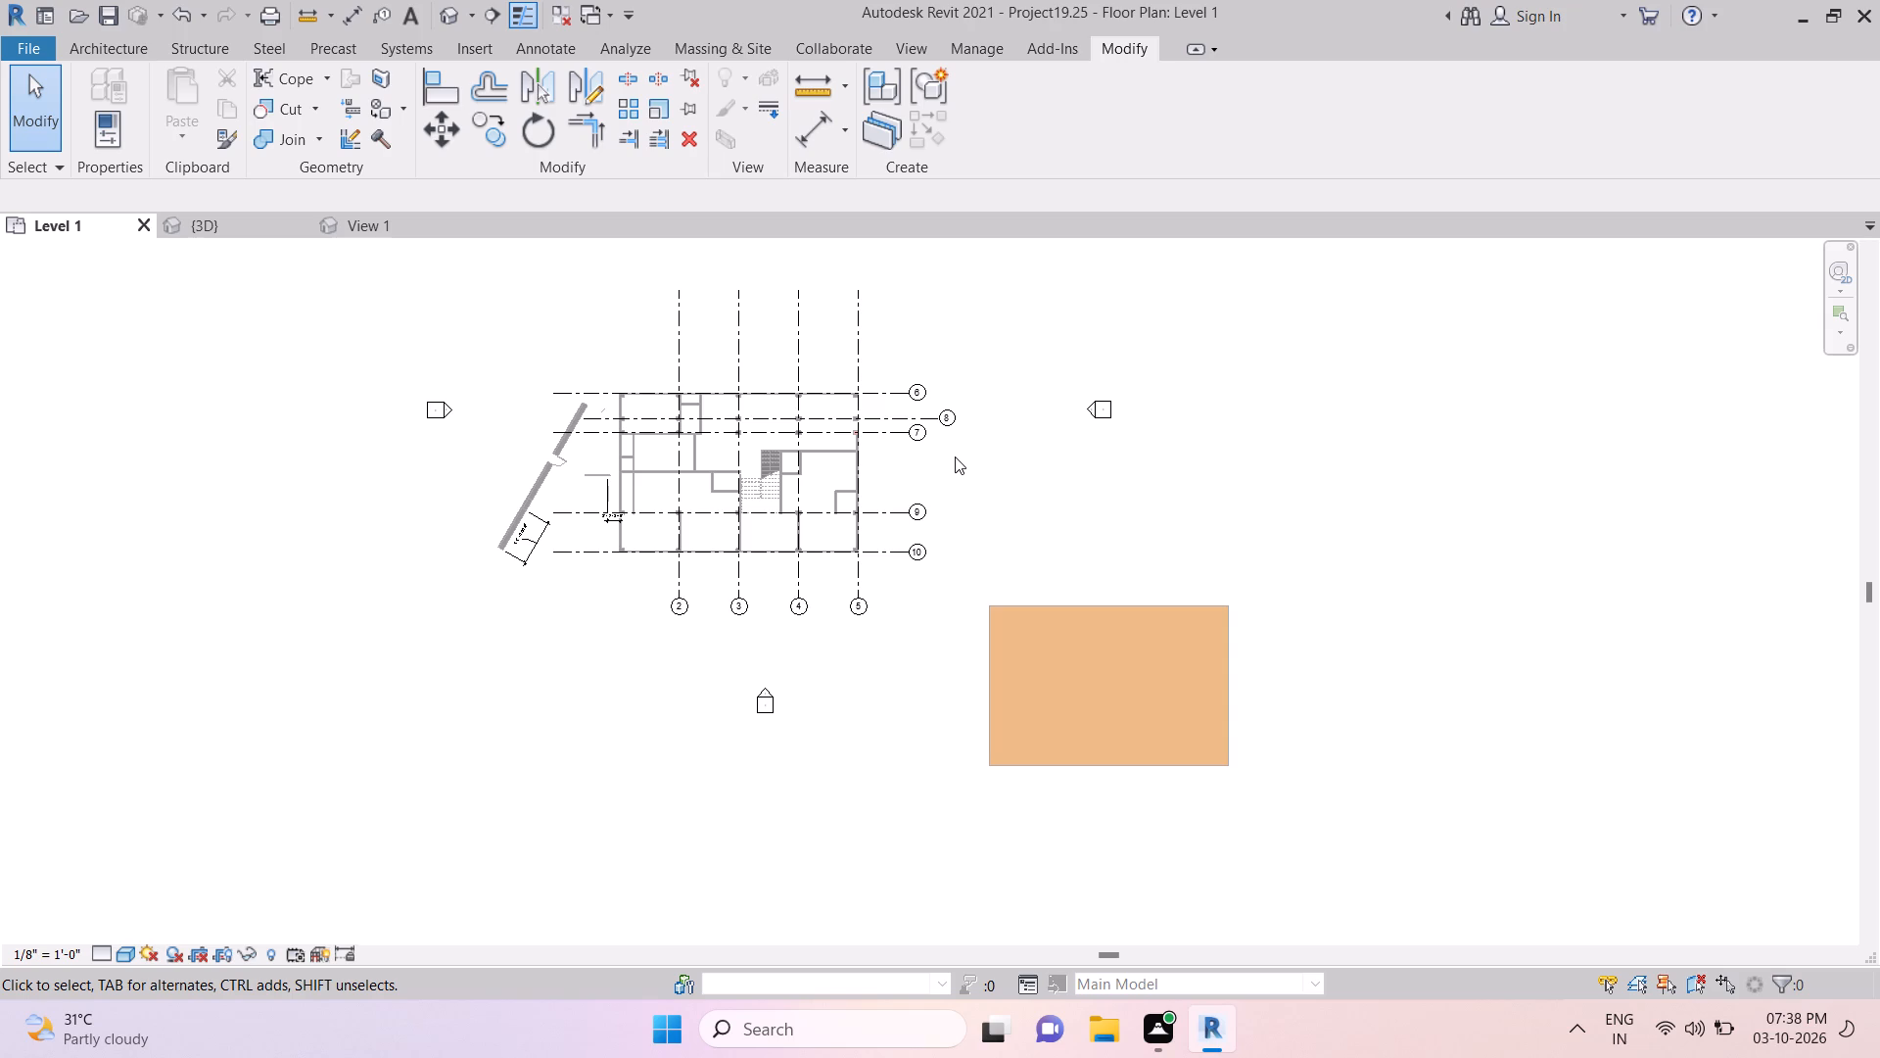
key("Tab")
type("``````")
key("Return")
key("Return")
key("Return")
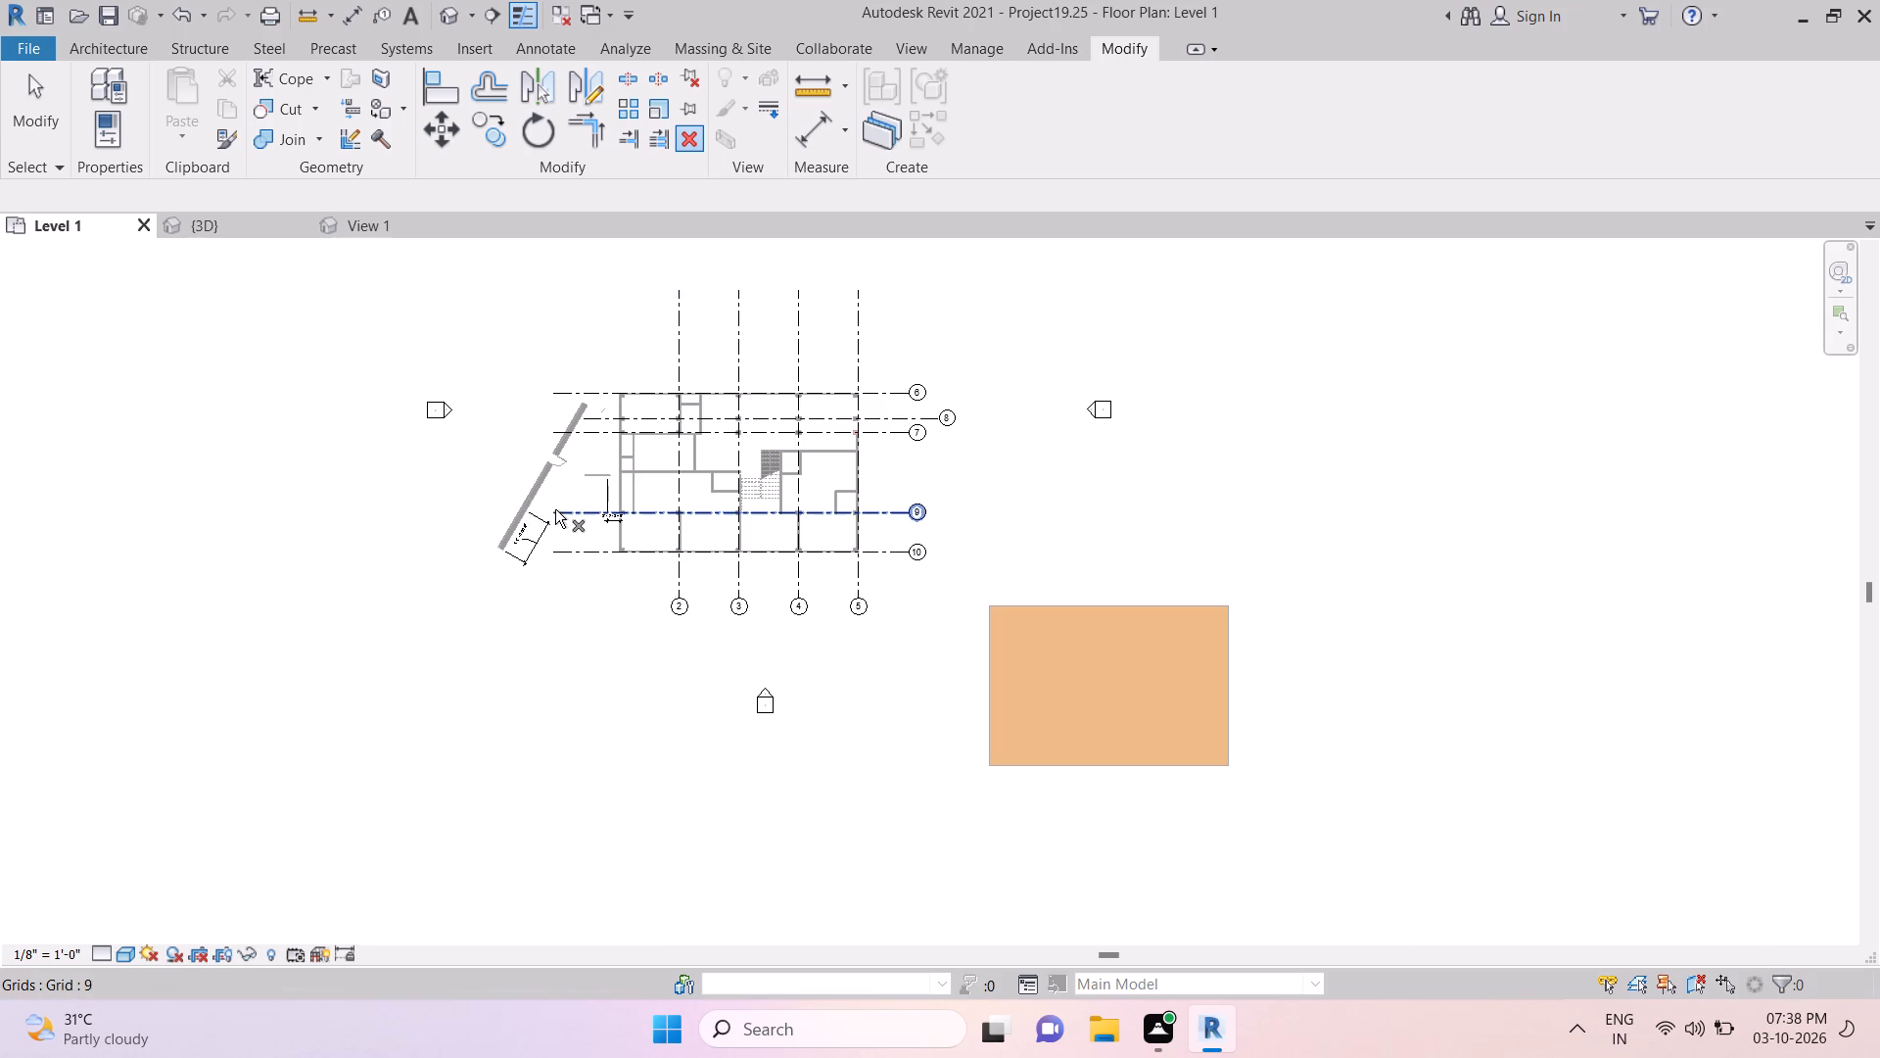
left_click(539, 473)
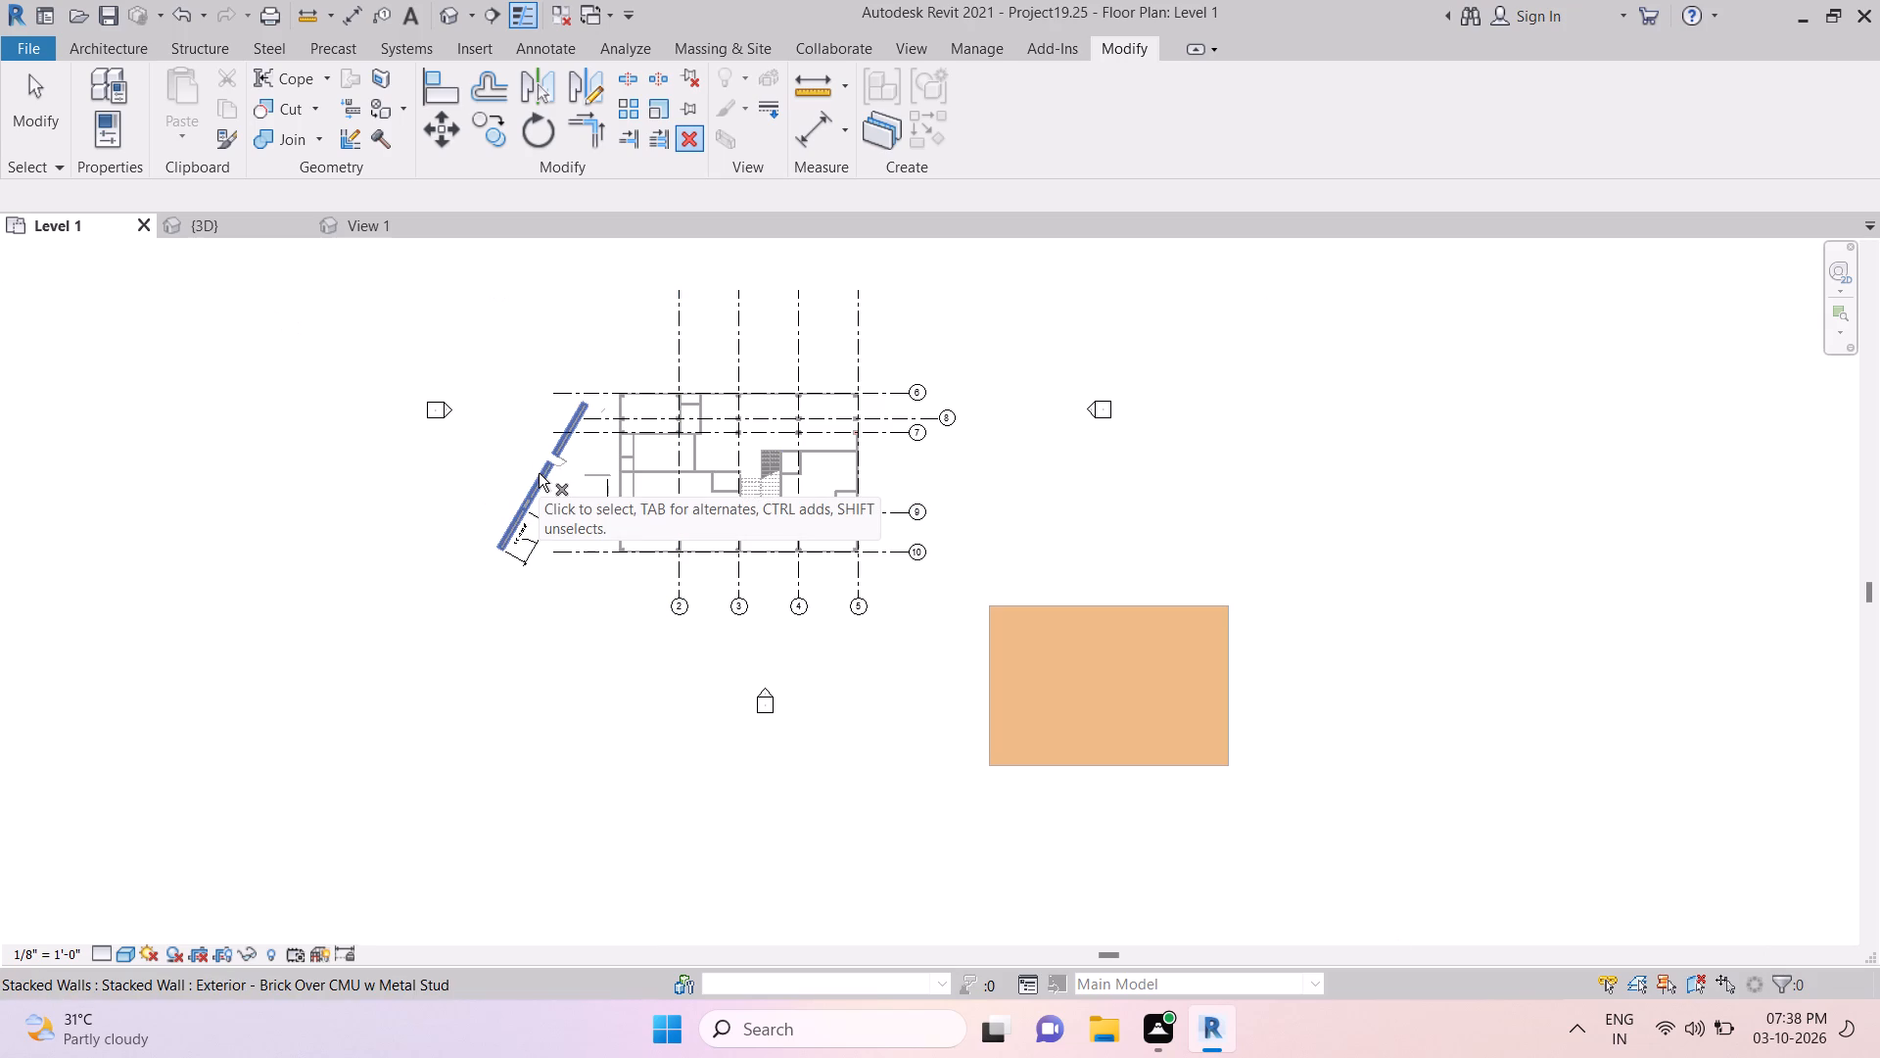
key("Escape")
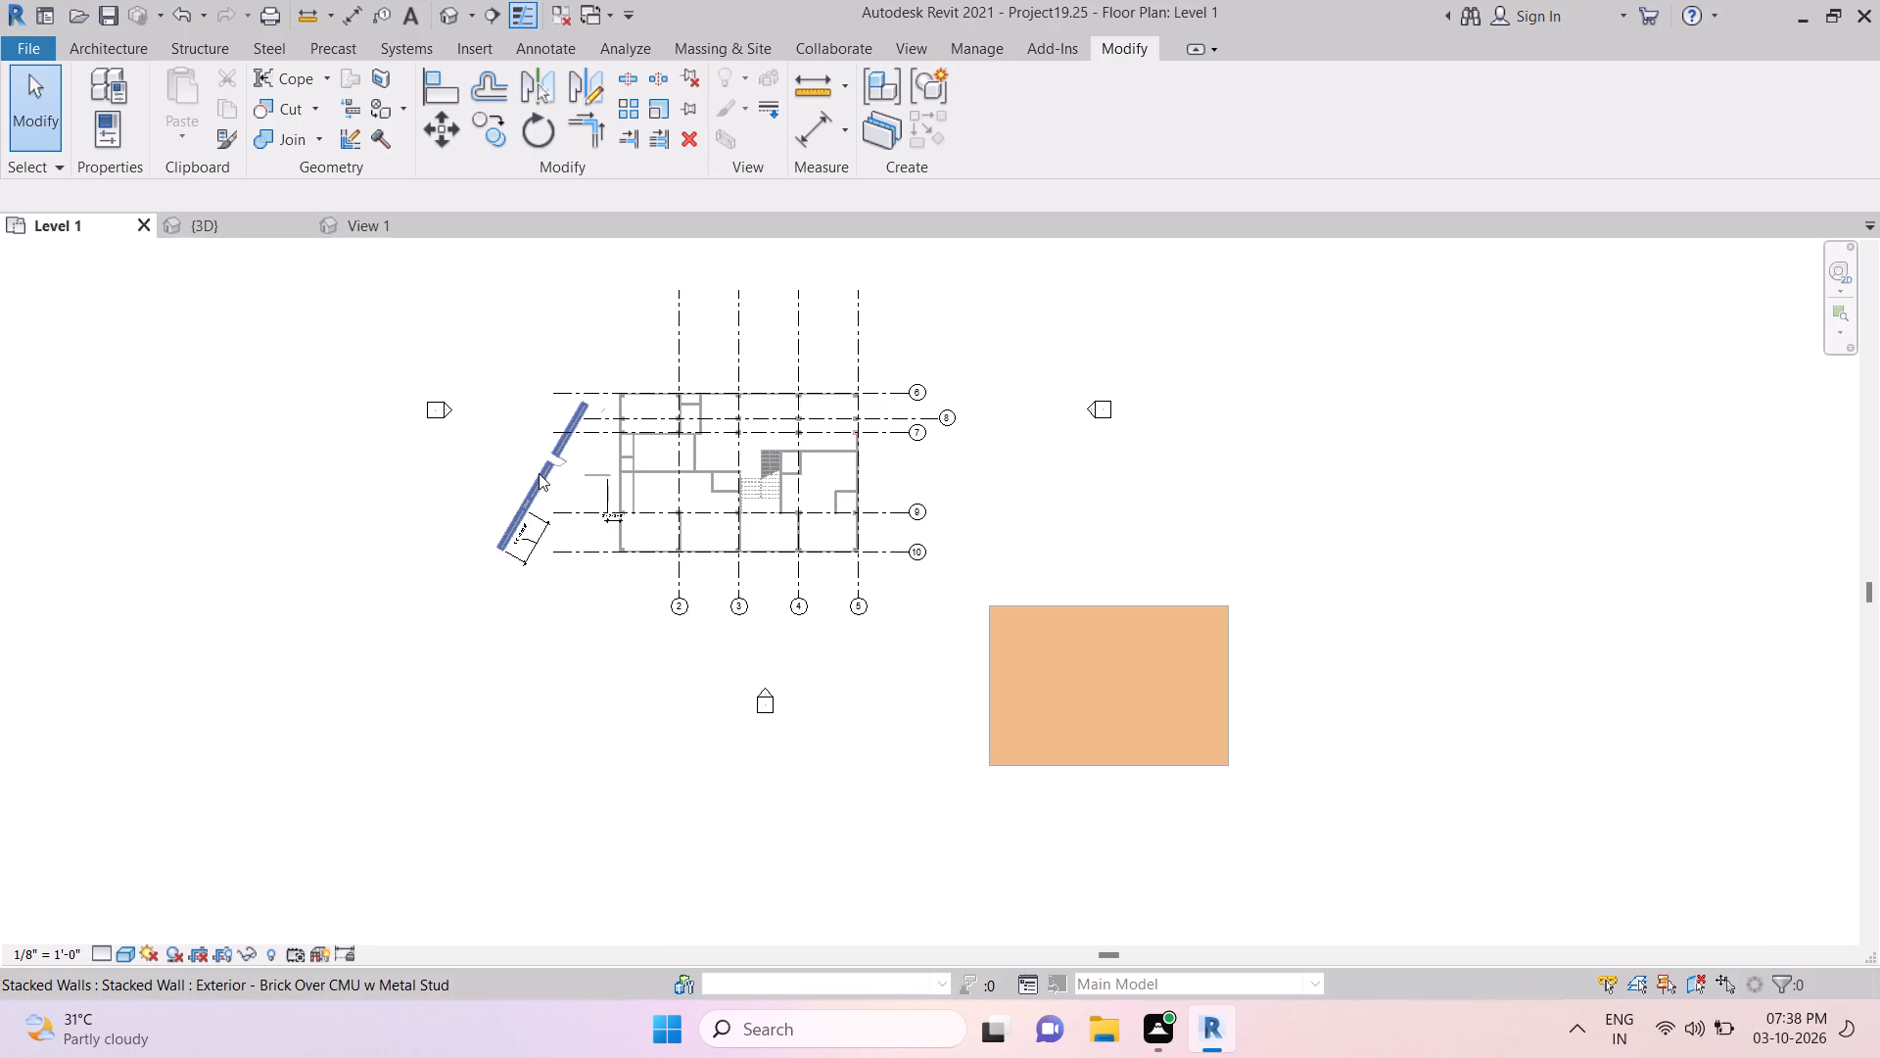
In the {3D} view, delete the slanted Exterior - Brick Over CMU w Metal Stud stacked wall beside the building.
scroll(737, 398, "down", 3)
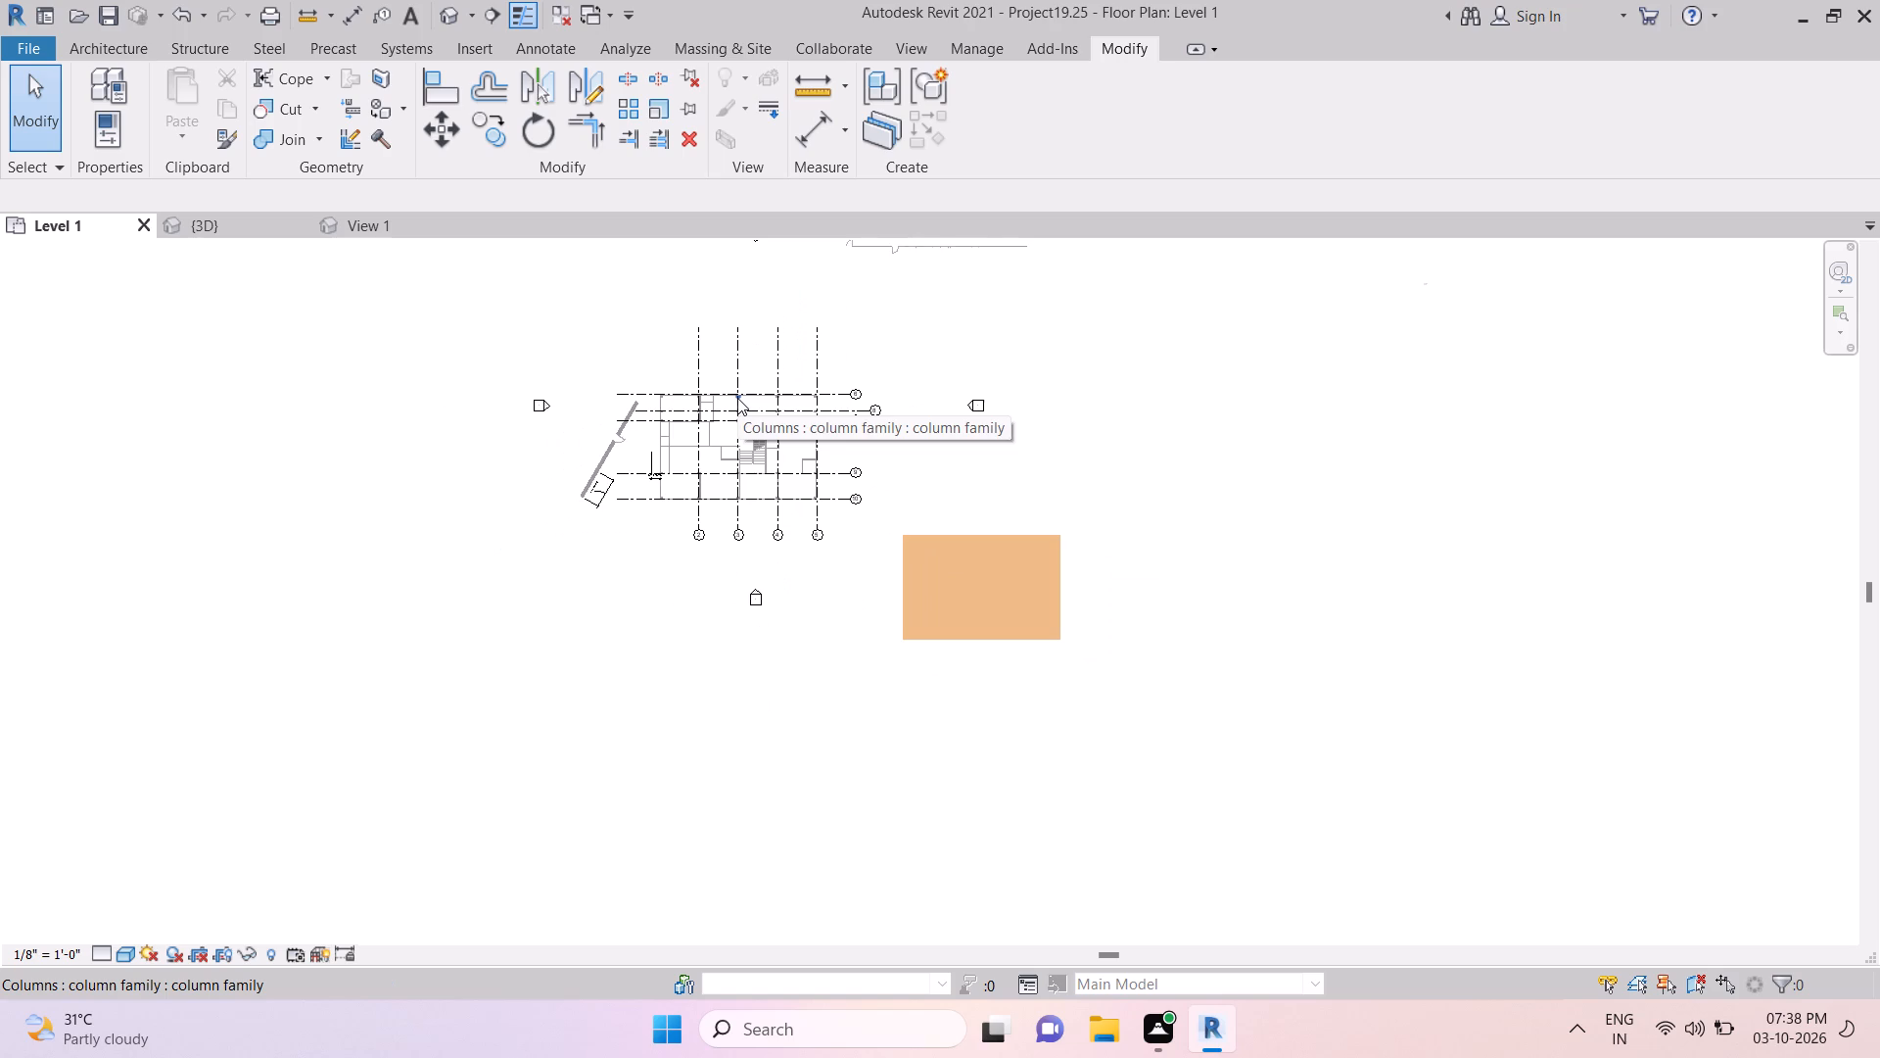
scroll(737, 398, "down", 3)
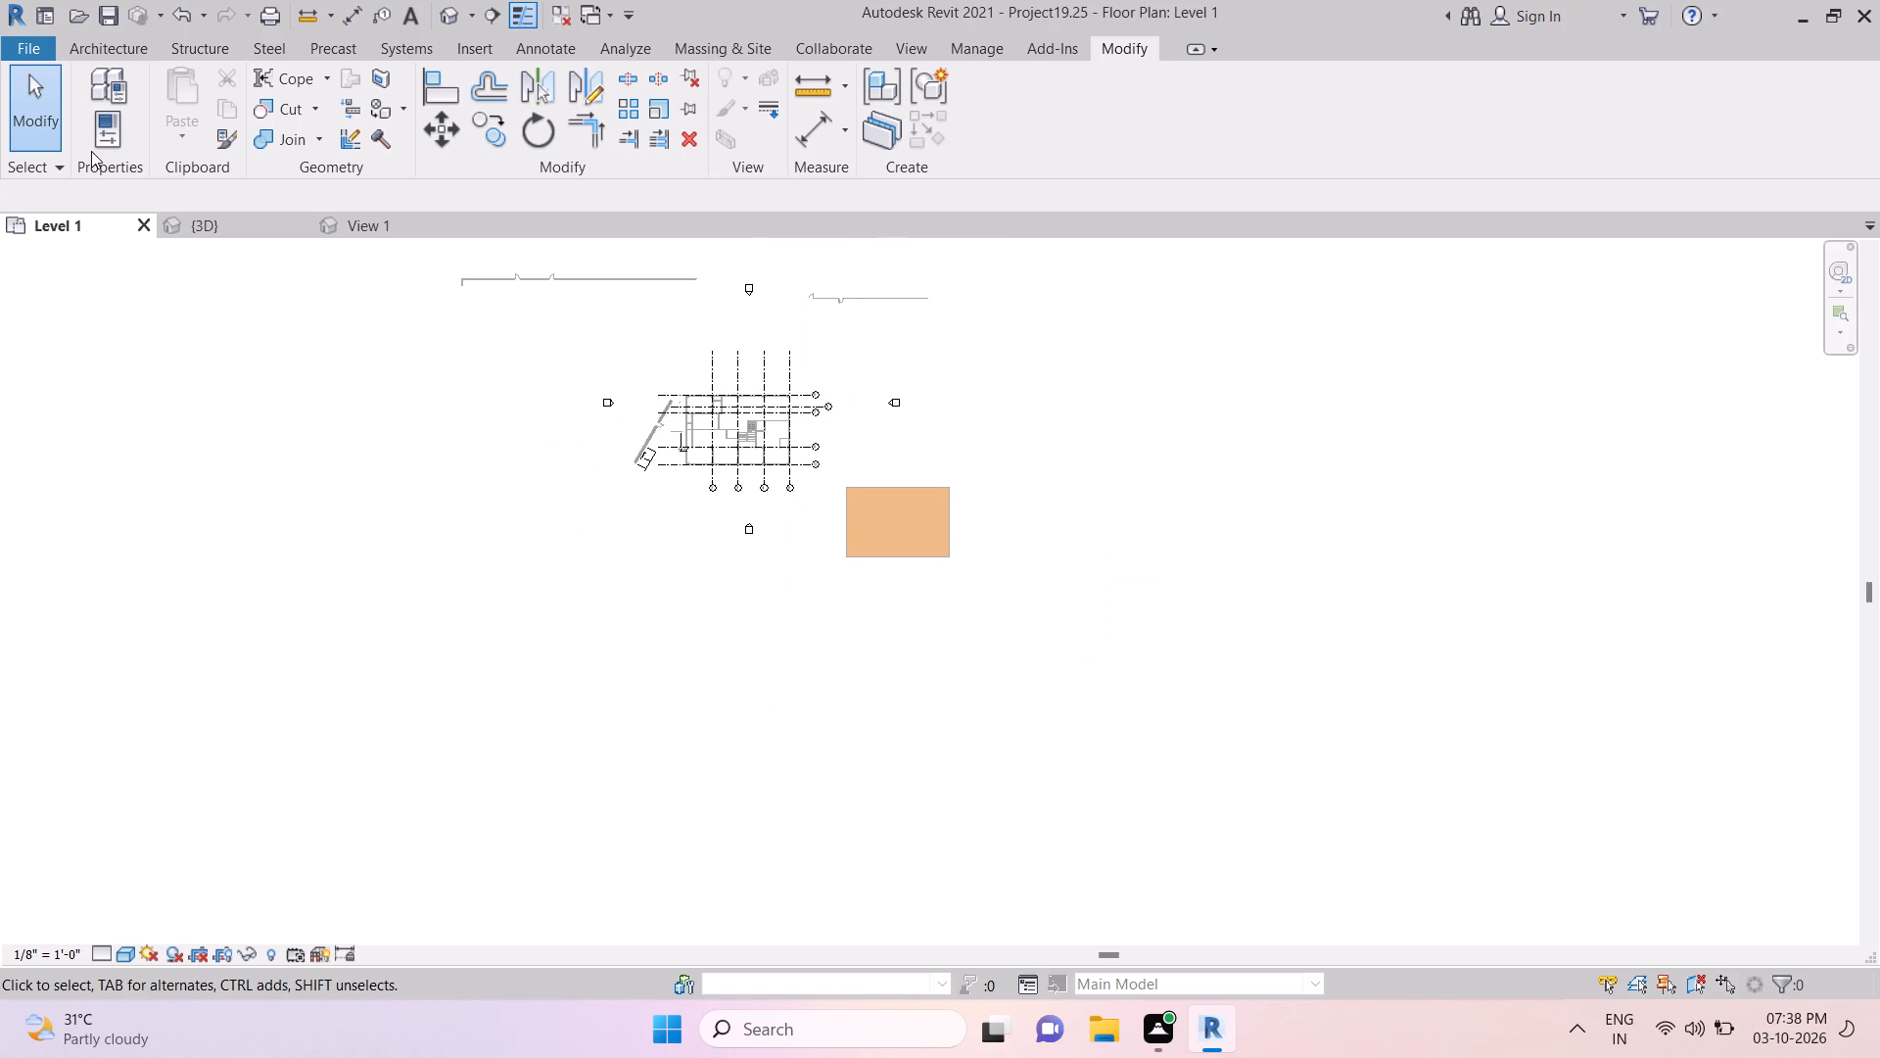
left_click(189, 219)
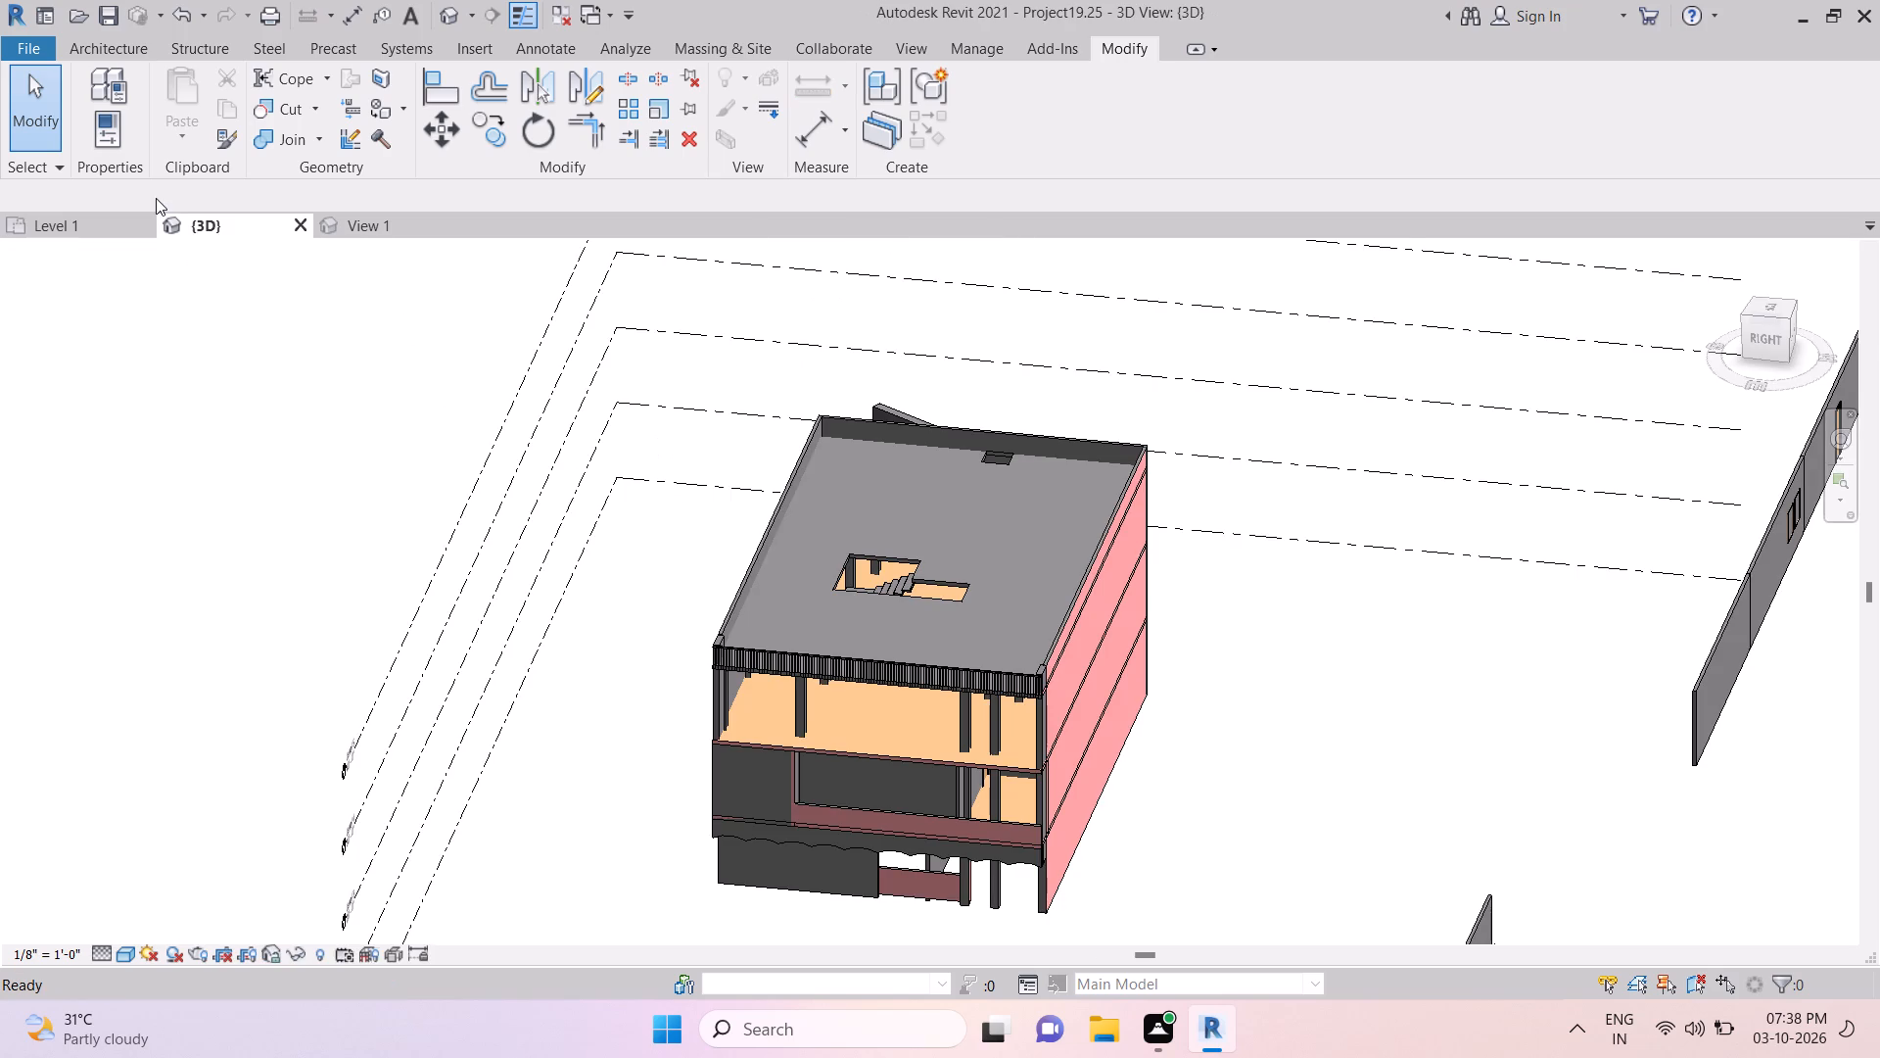
scroll(1807, 633, "down", 1)
scroll(1723, 683, "down", 1)
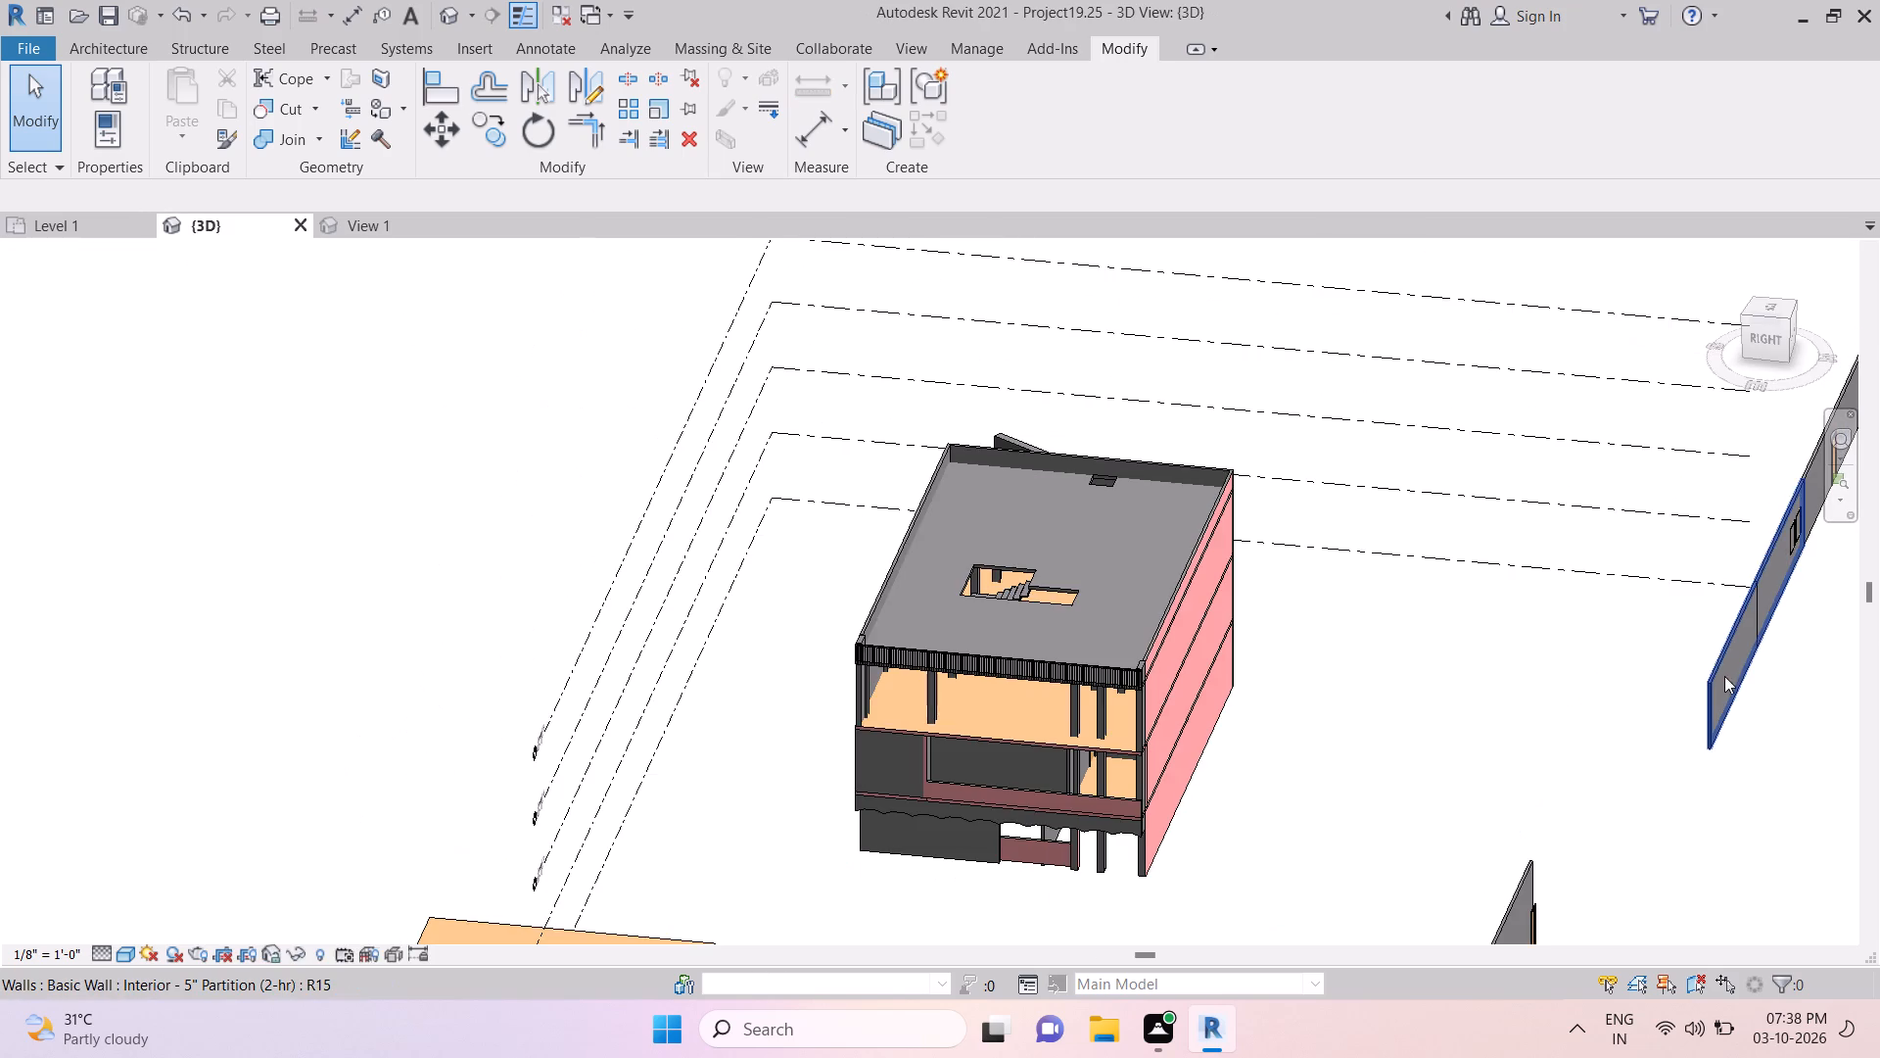
scroll(1715, 693, "down", 1)
scroll(1710, 694, "up", 4)
scroll(1708, 688, "down", 1)
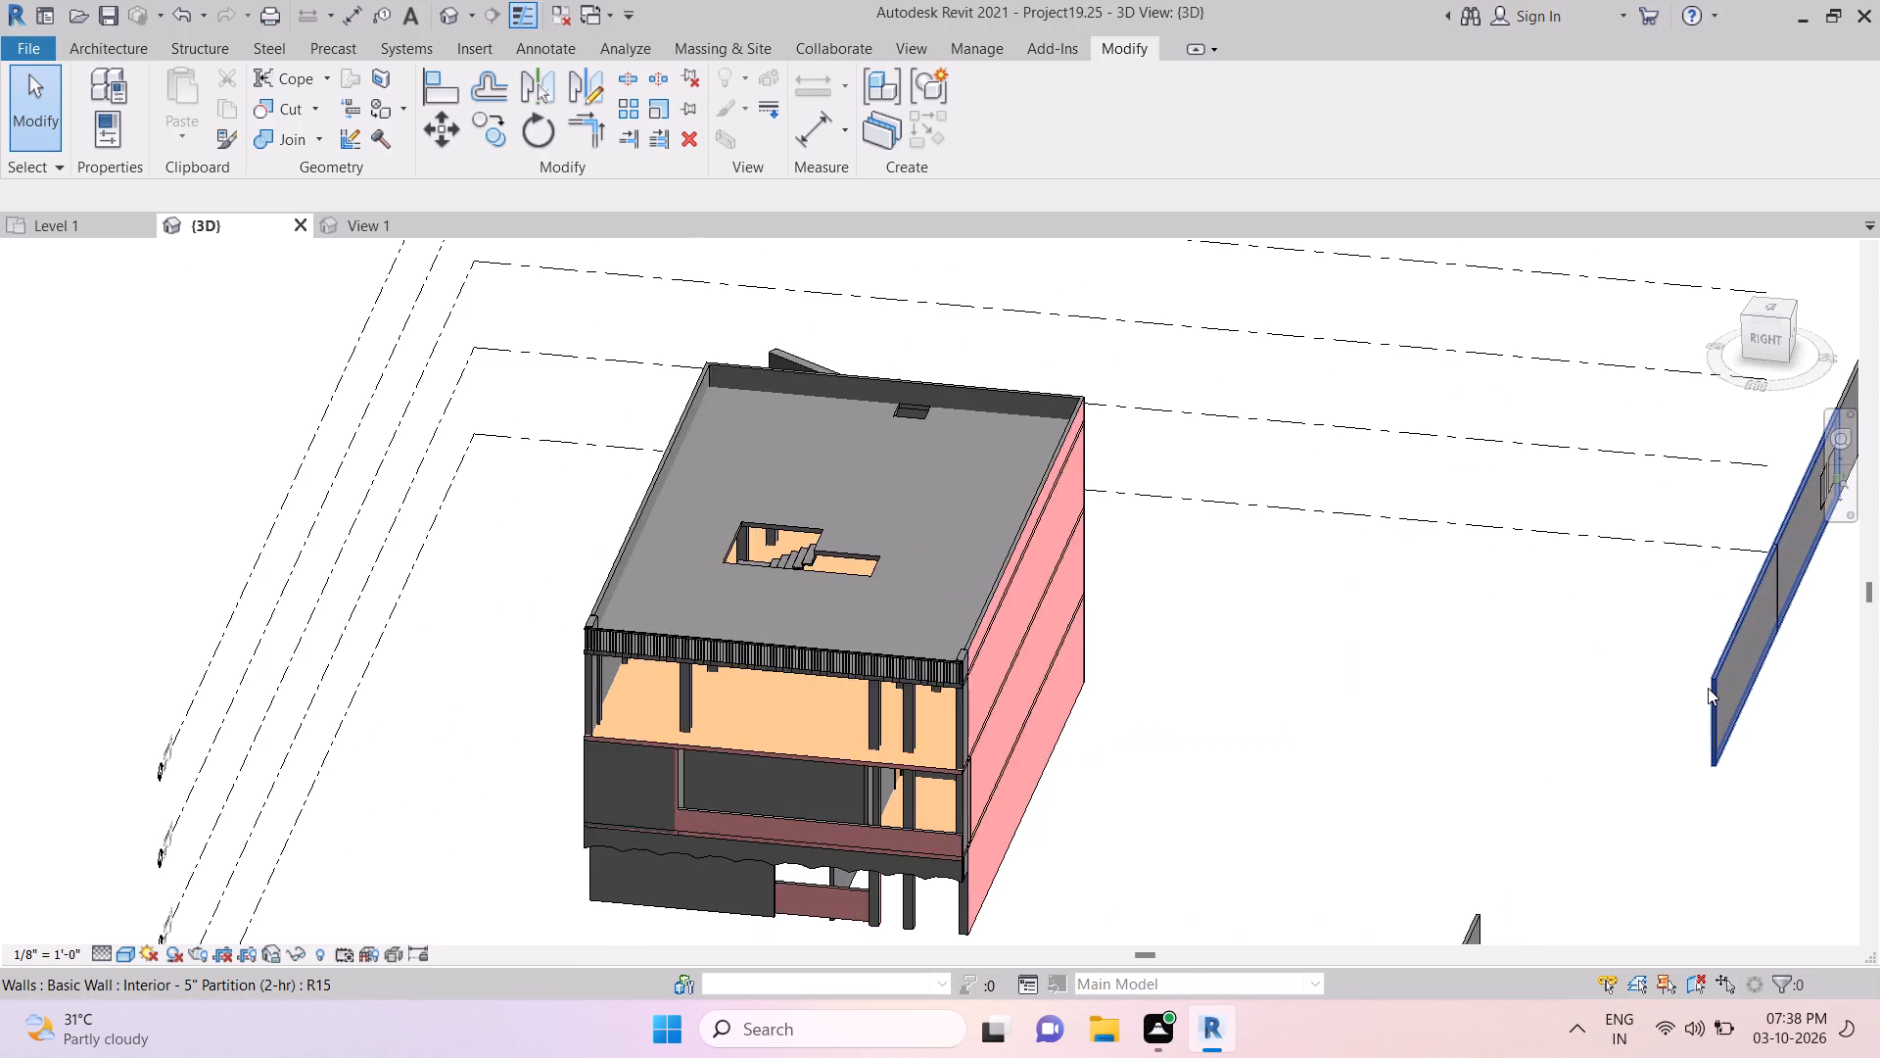
scroll(1708, 688, "down", 2)
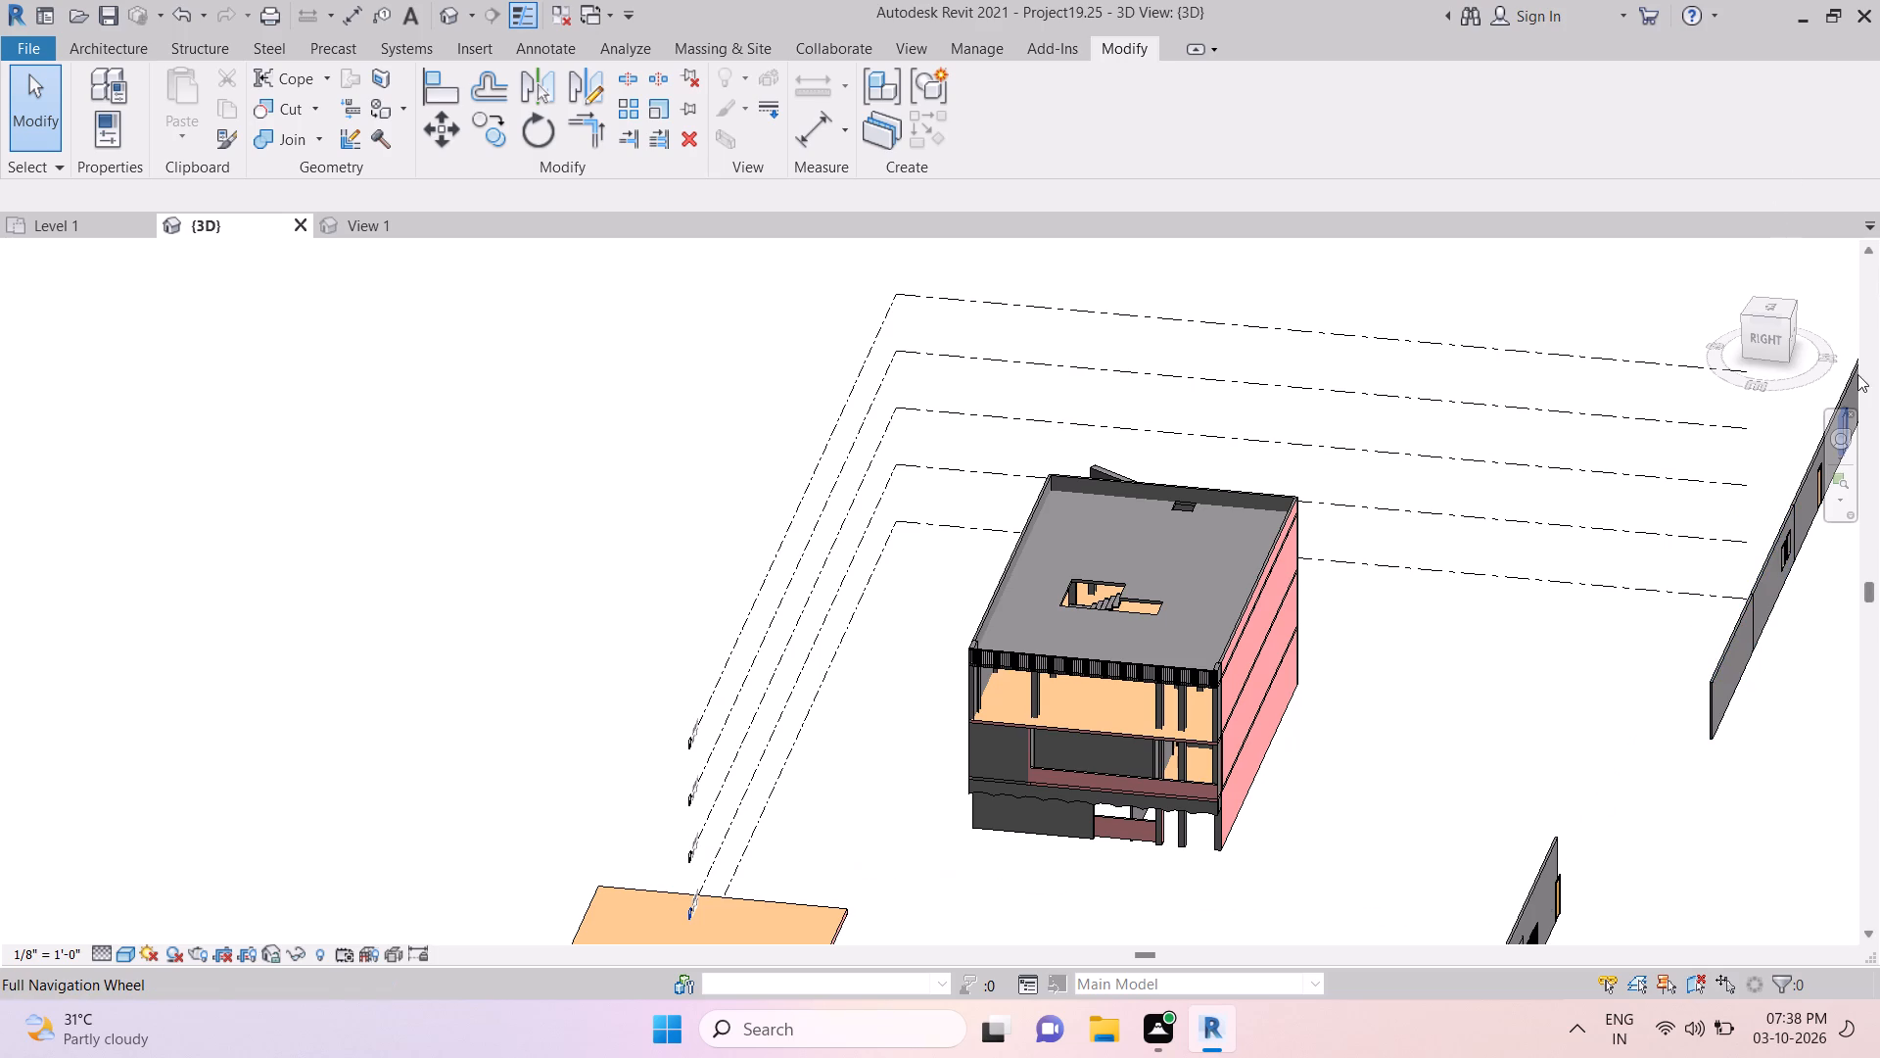
left_click(1771, 309)
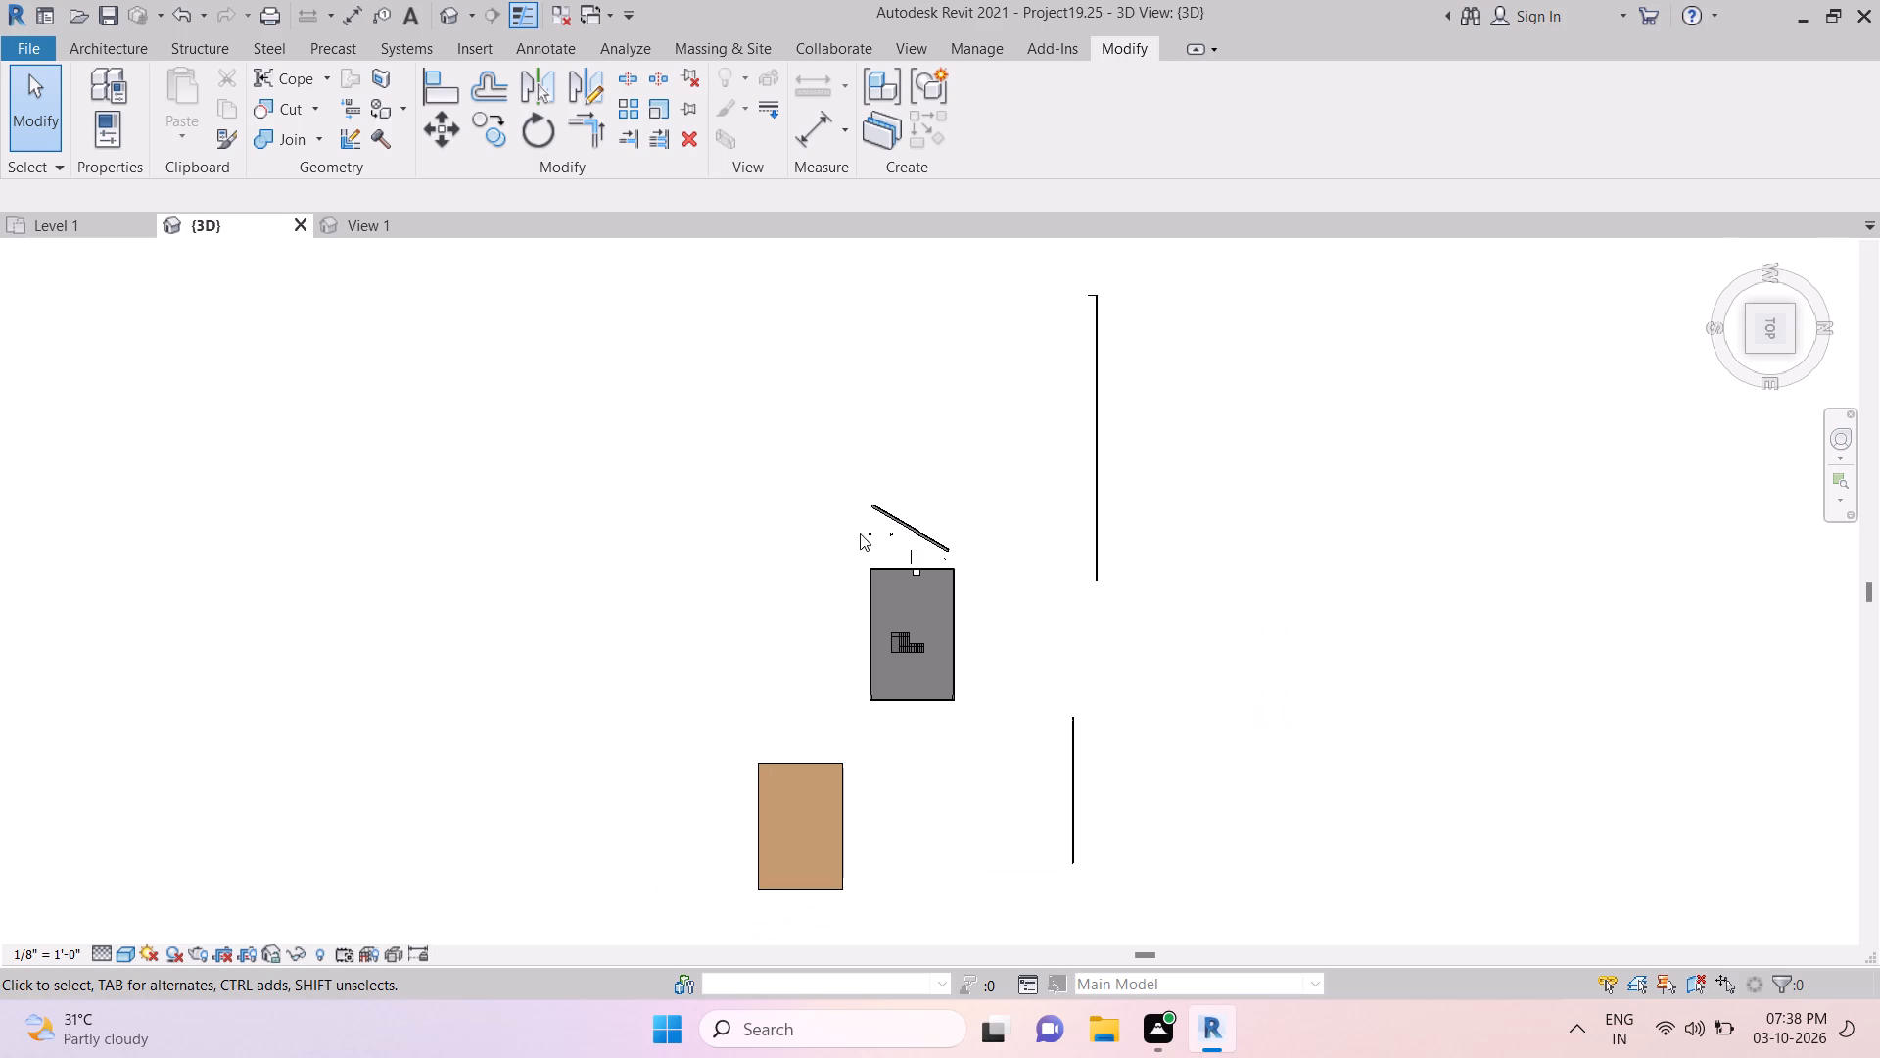
scroll(865, 526, "down", 3)
scroll(865, 526, "up", 9)
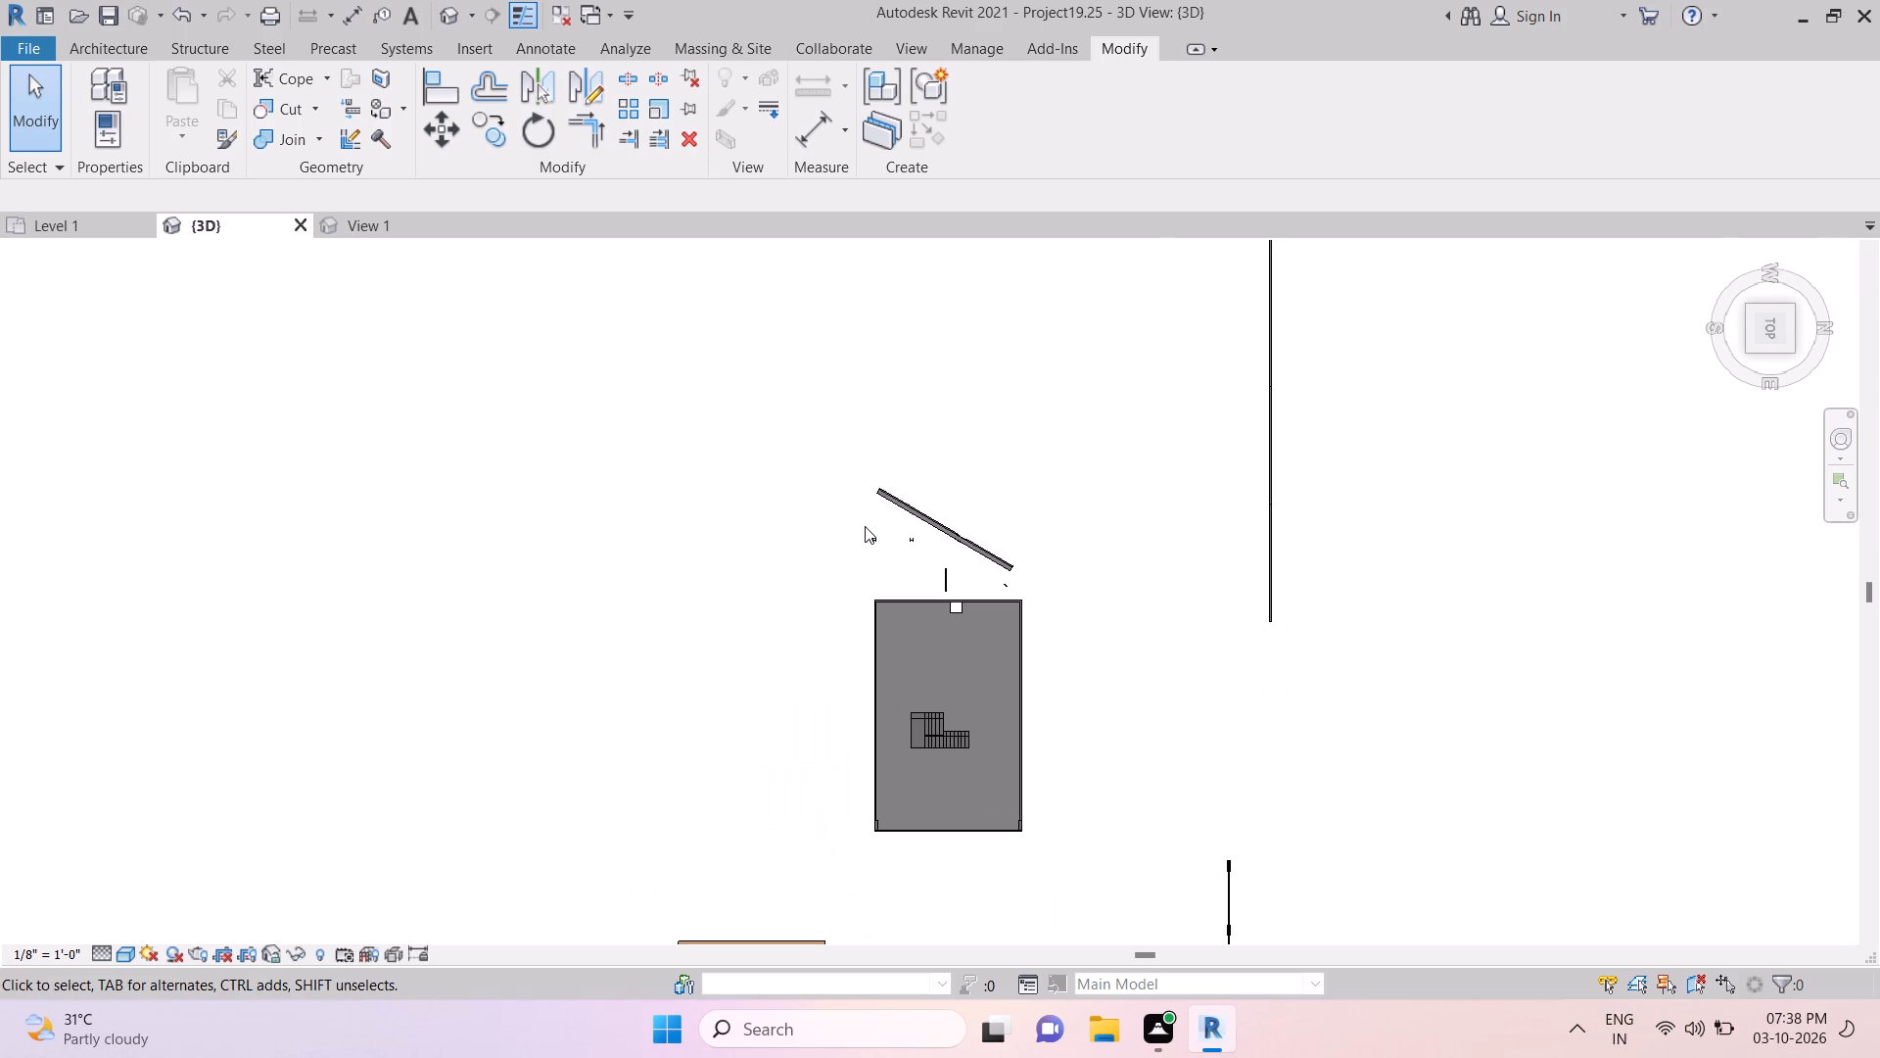
scroll(865, 526, "up", 10)
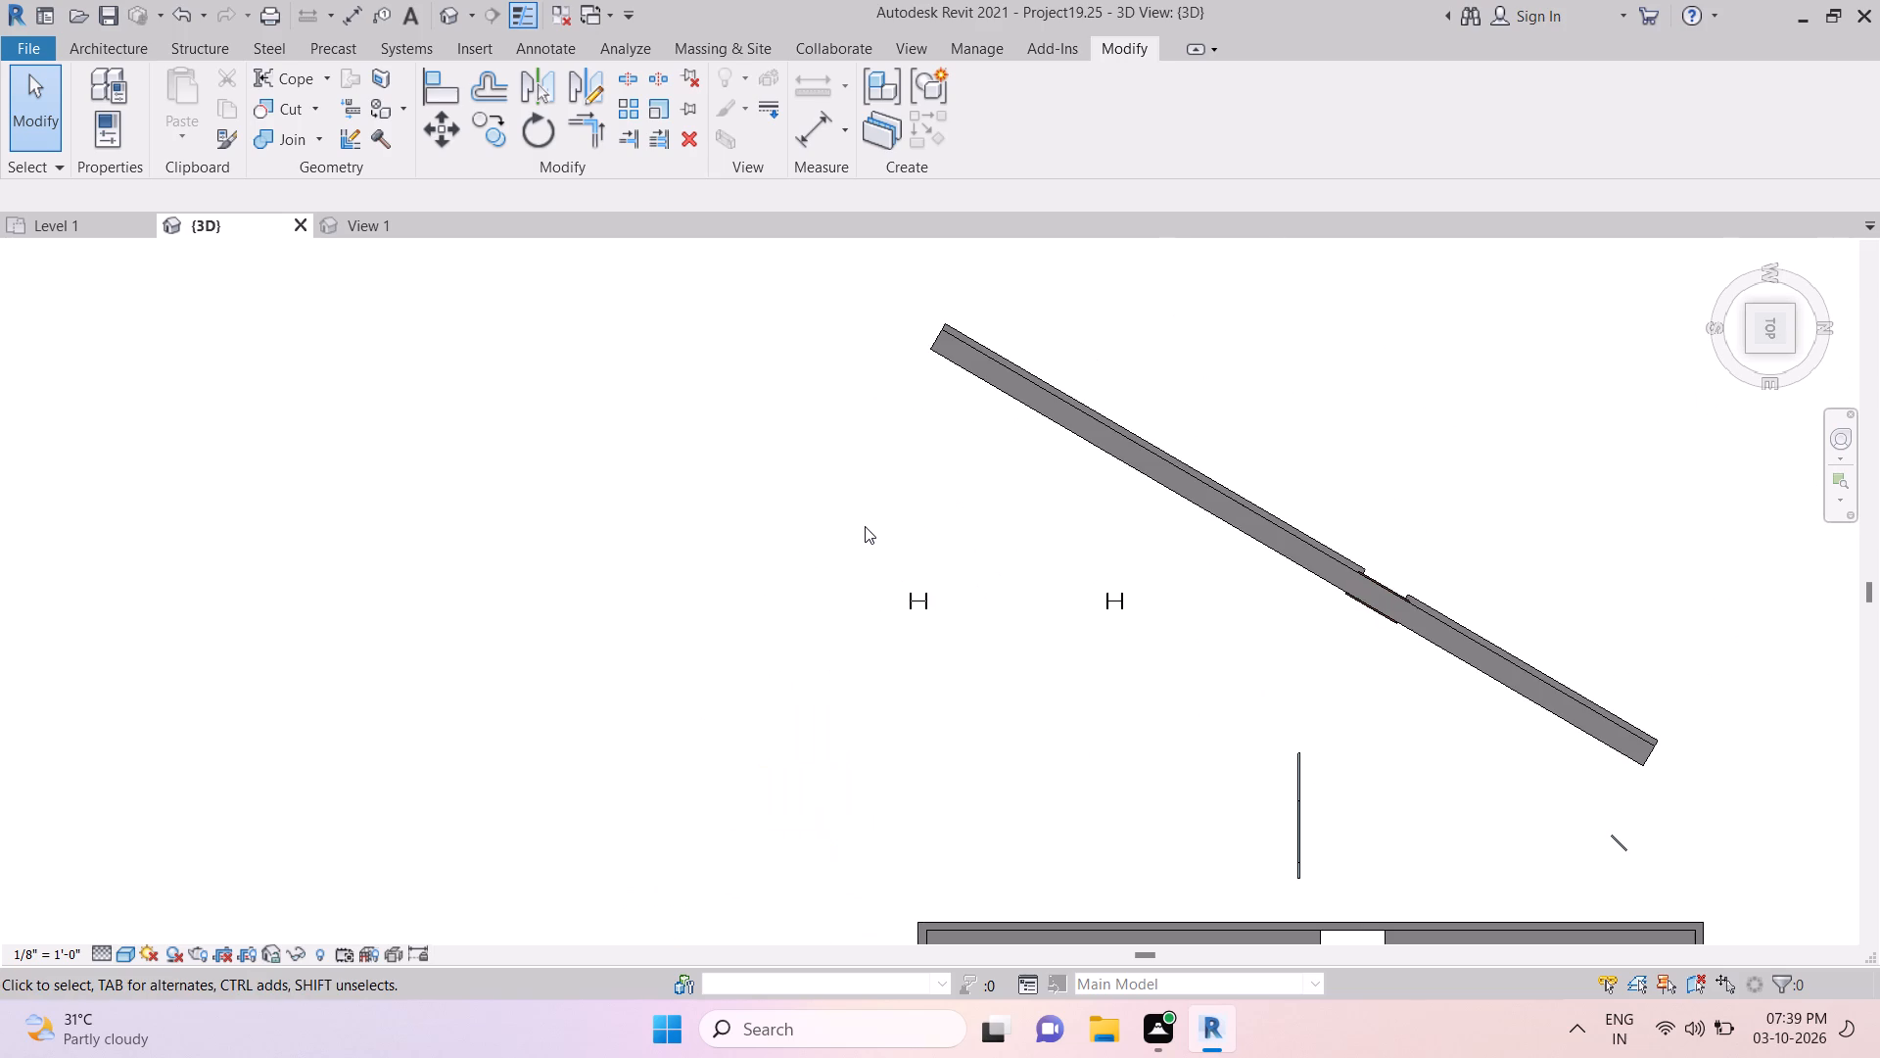
left_click(1330, 552)
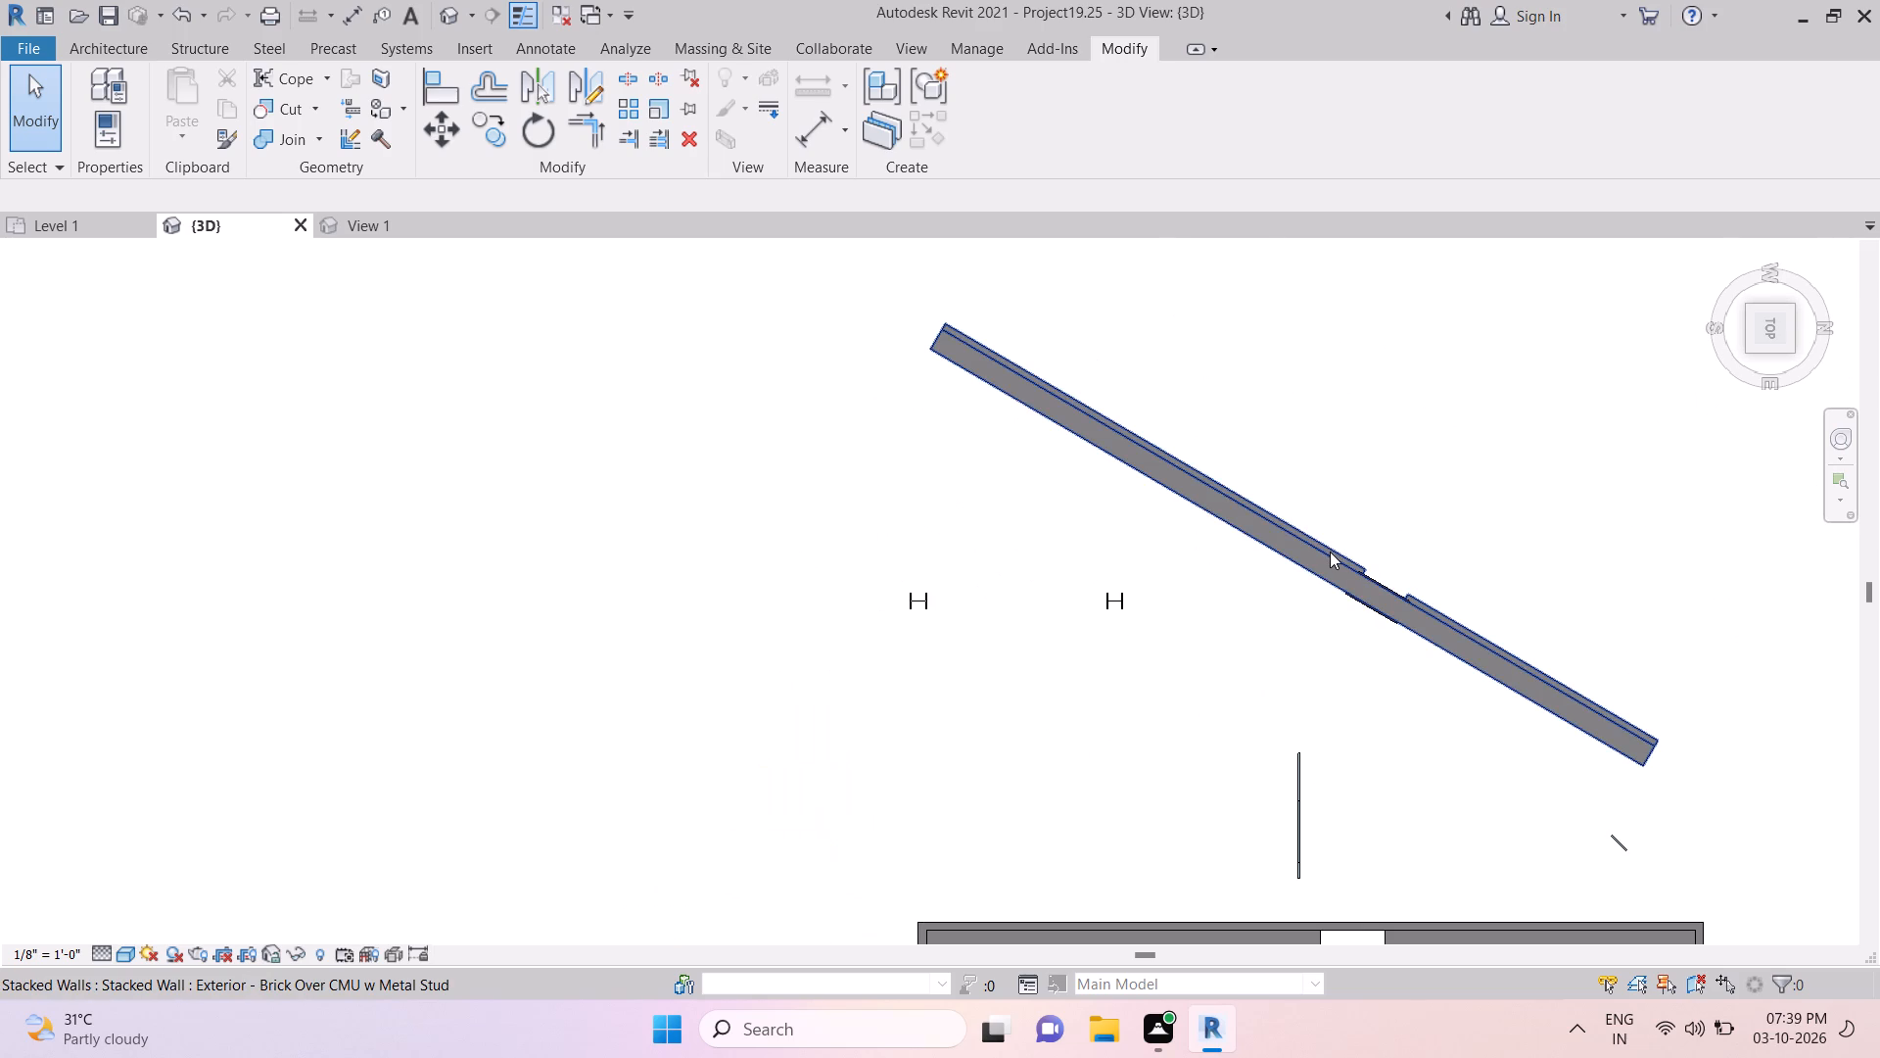
key("BackSpace")
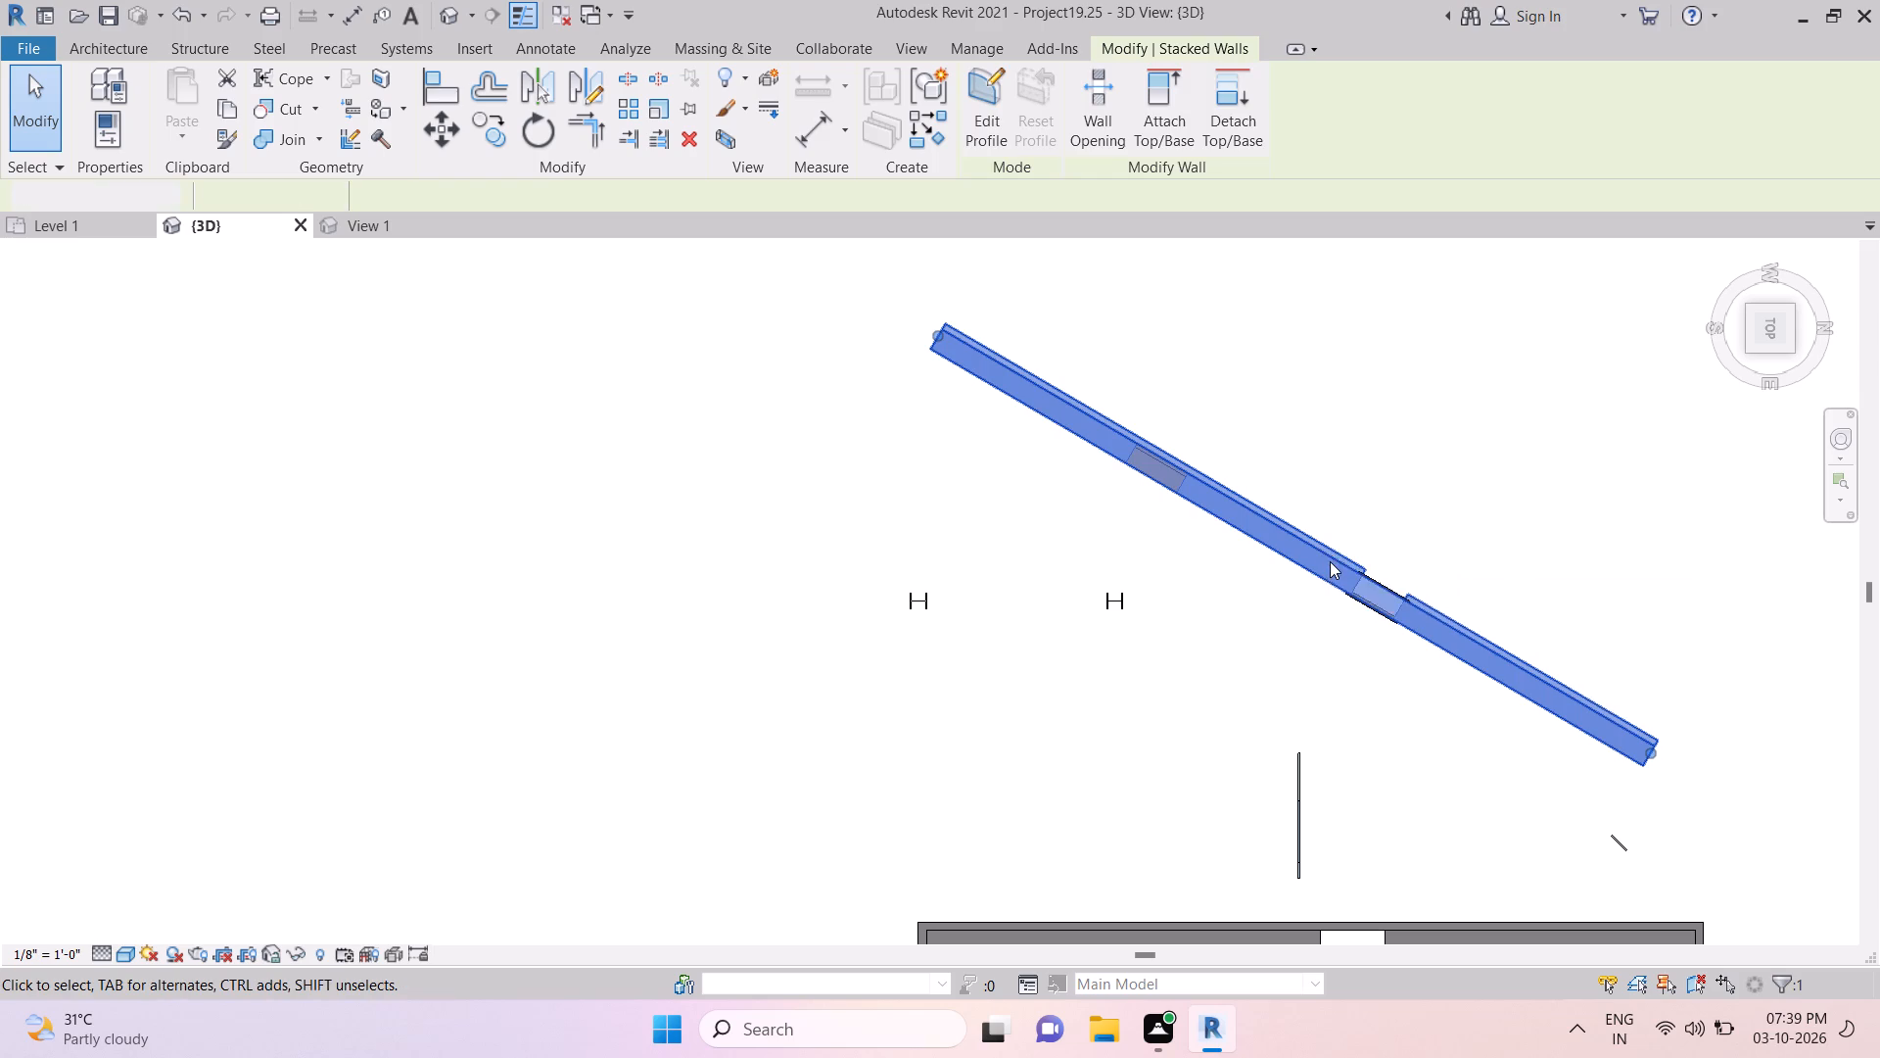
Delete the two Curtain Wall 1 walls in line outside the building's notched edge and the small diagonal element near them.
scroll(1326, 562, "down", 2)
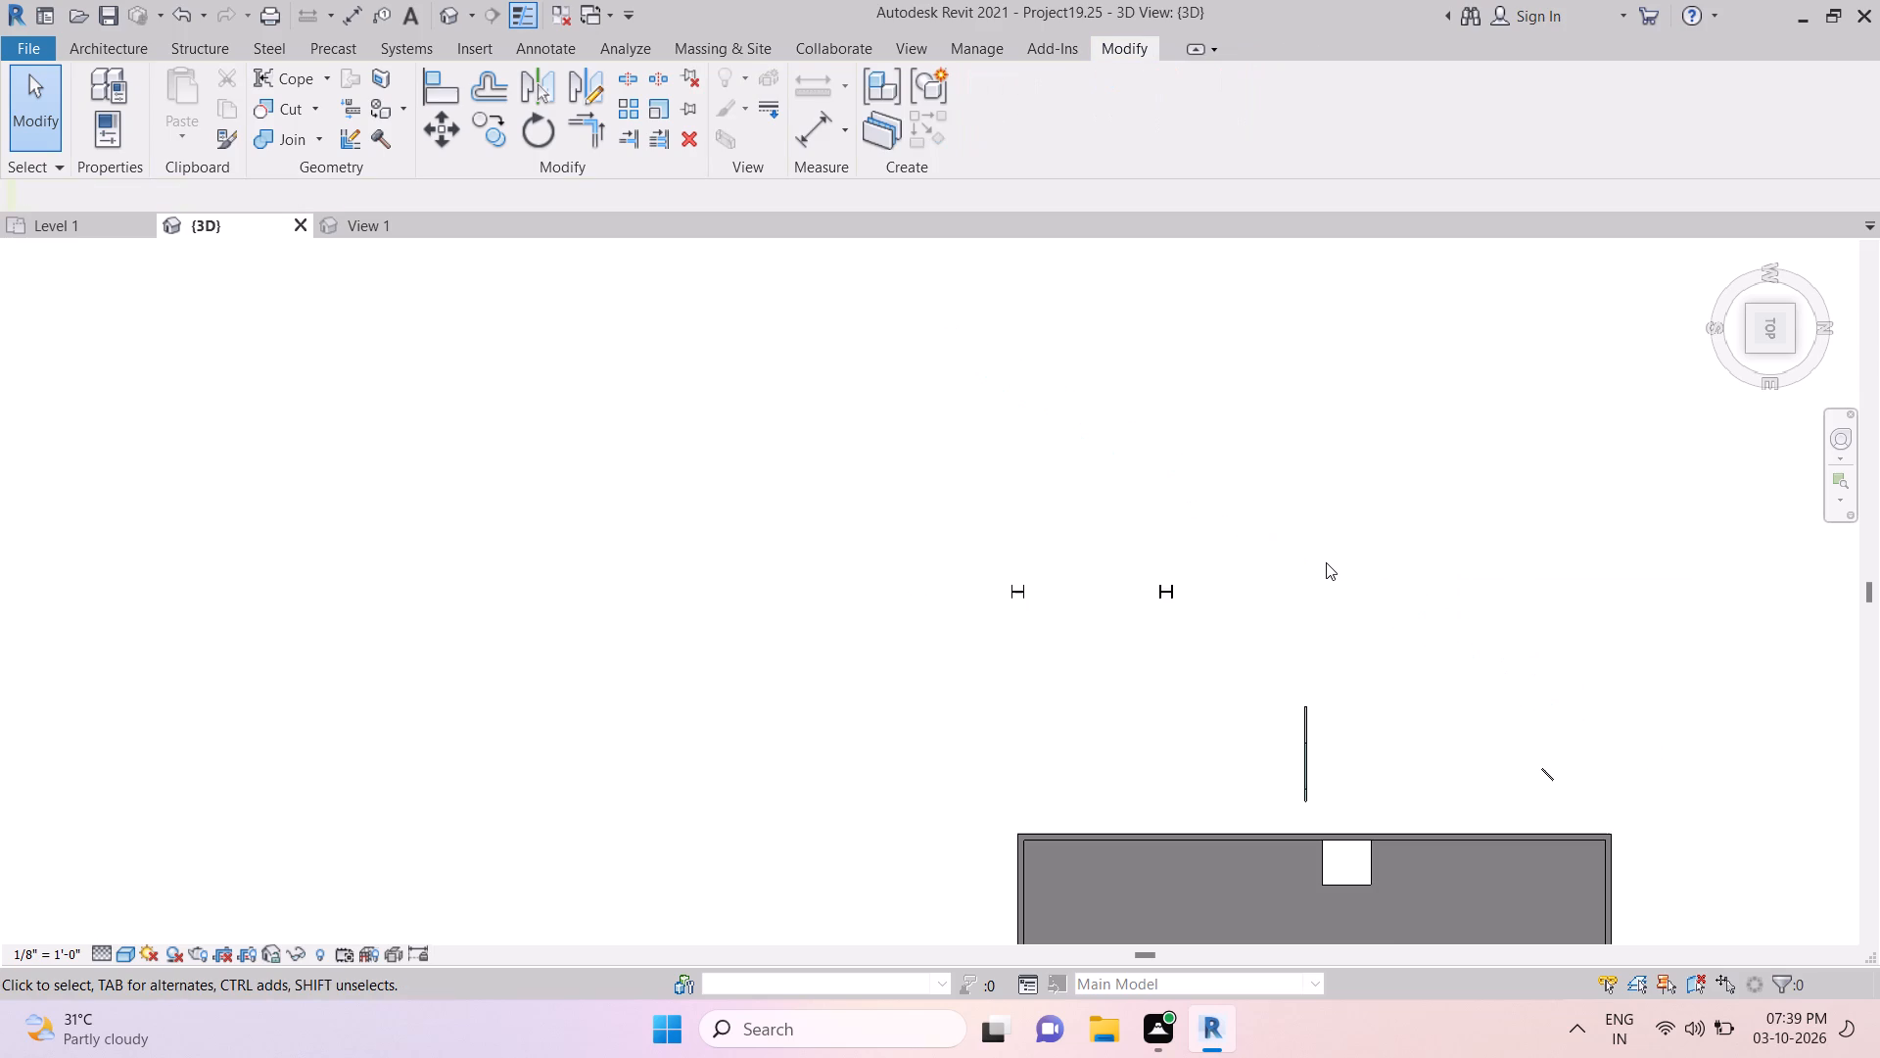
scroll(1326, 562, "down", 2)
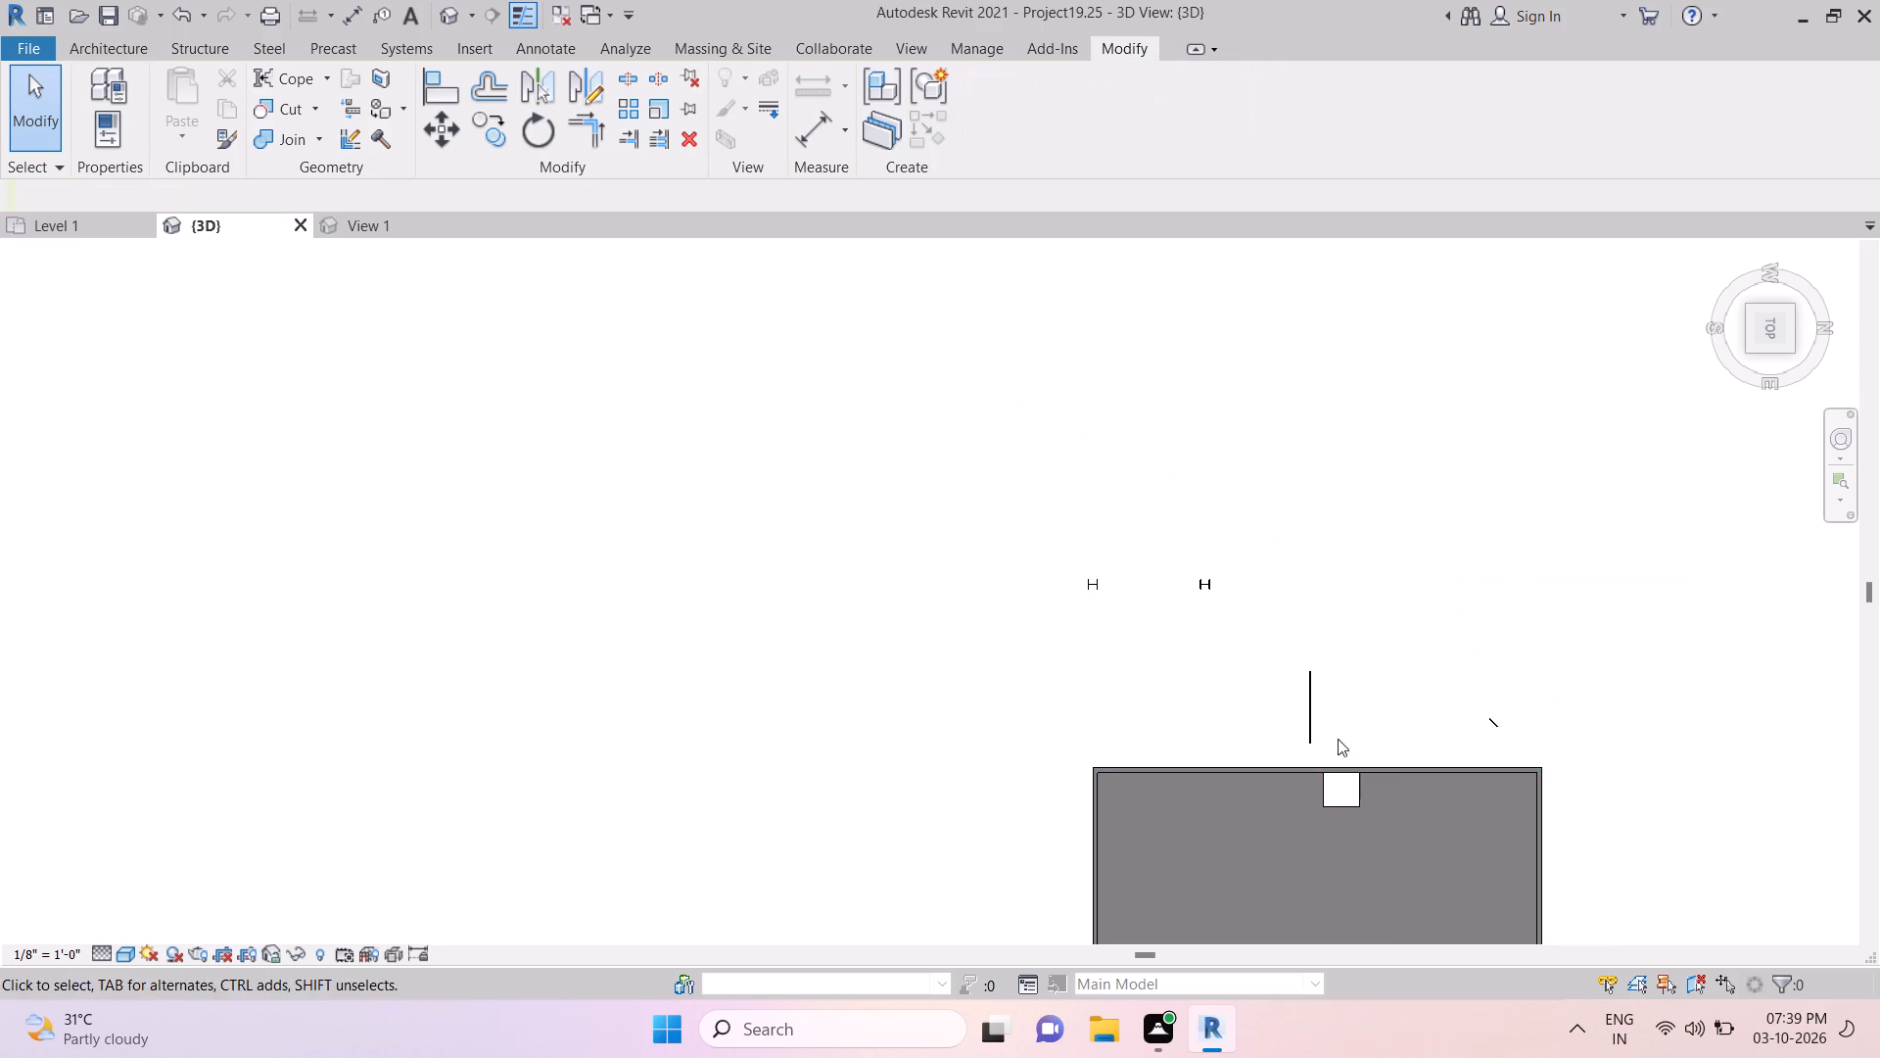
left_click(1325, 710)
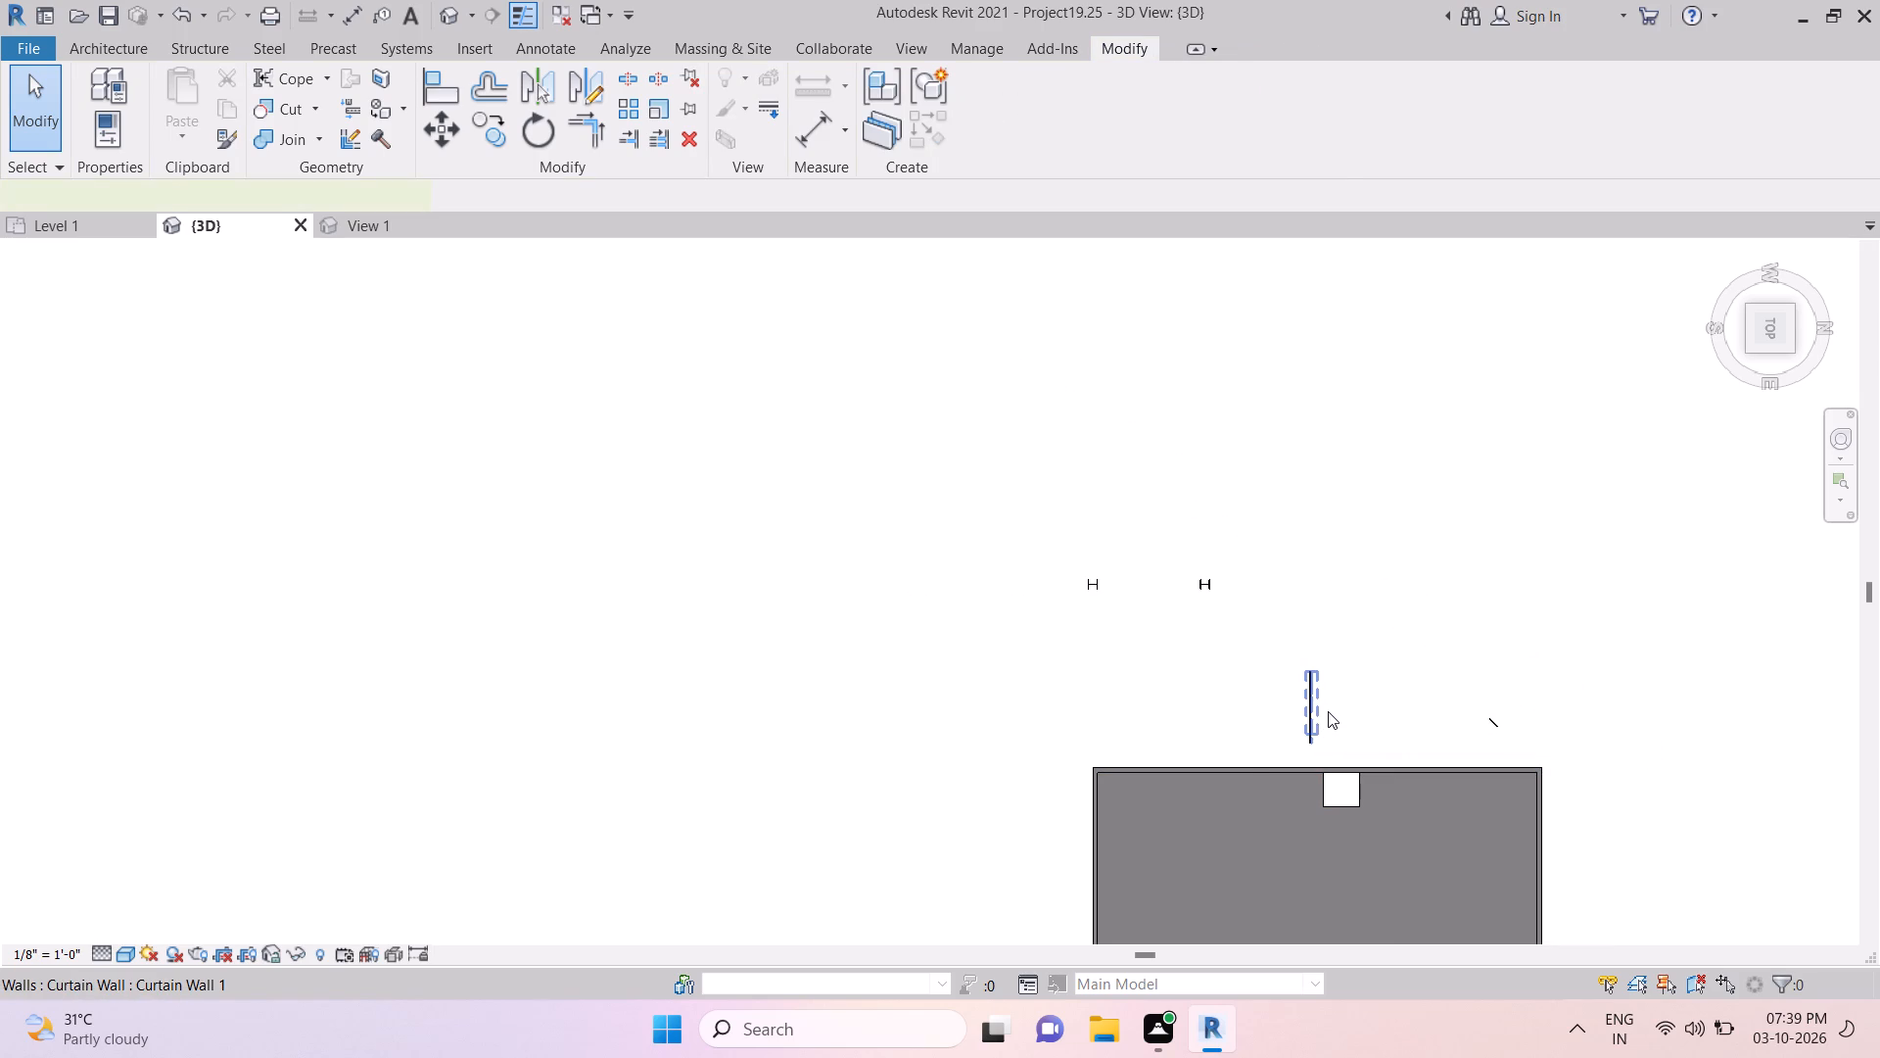
key("BackSpace")
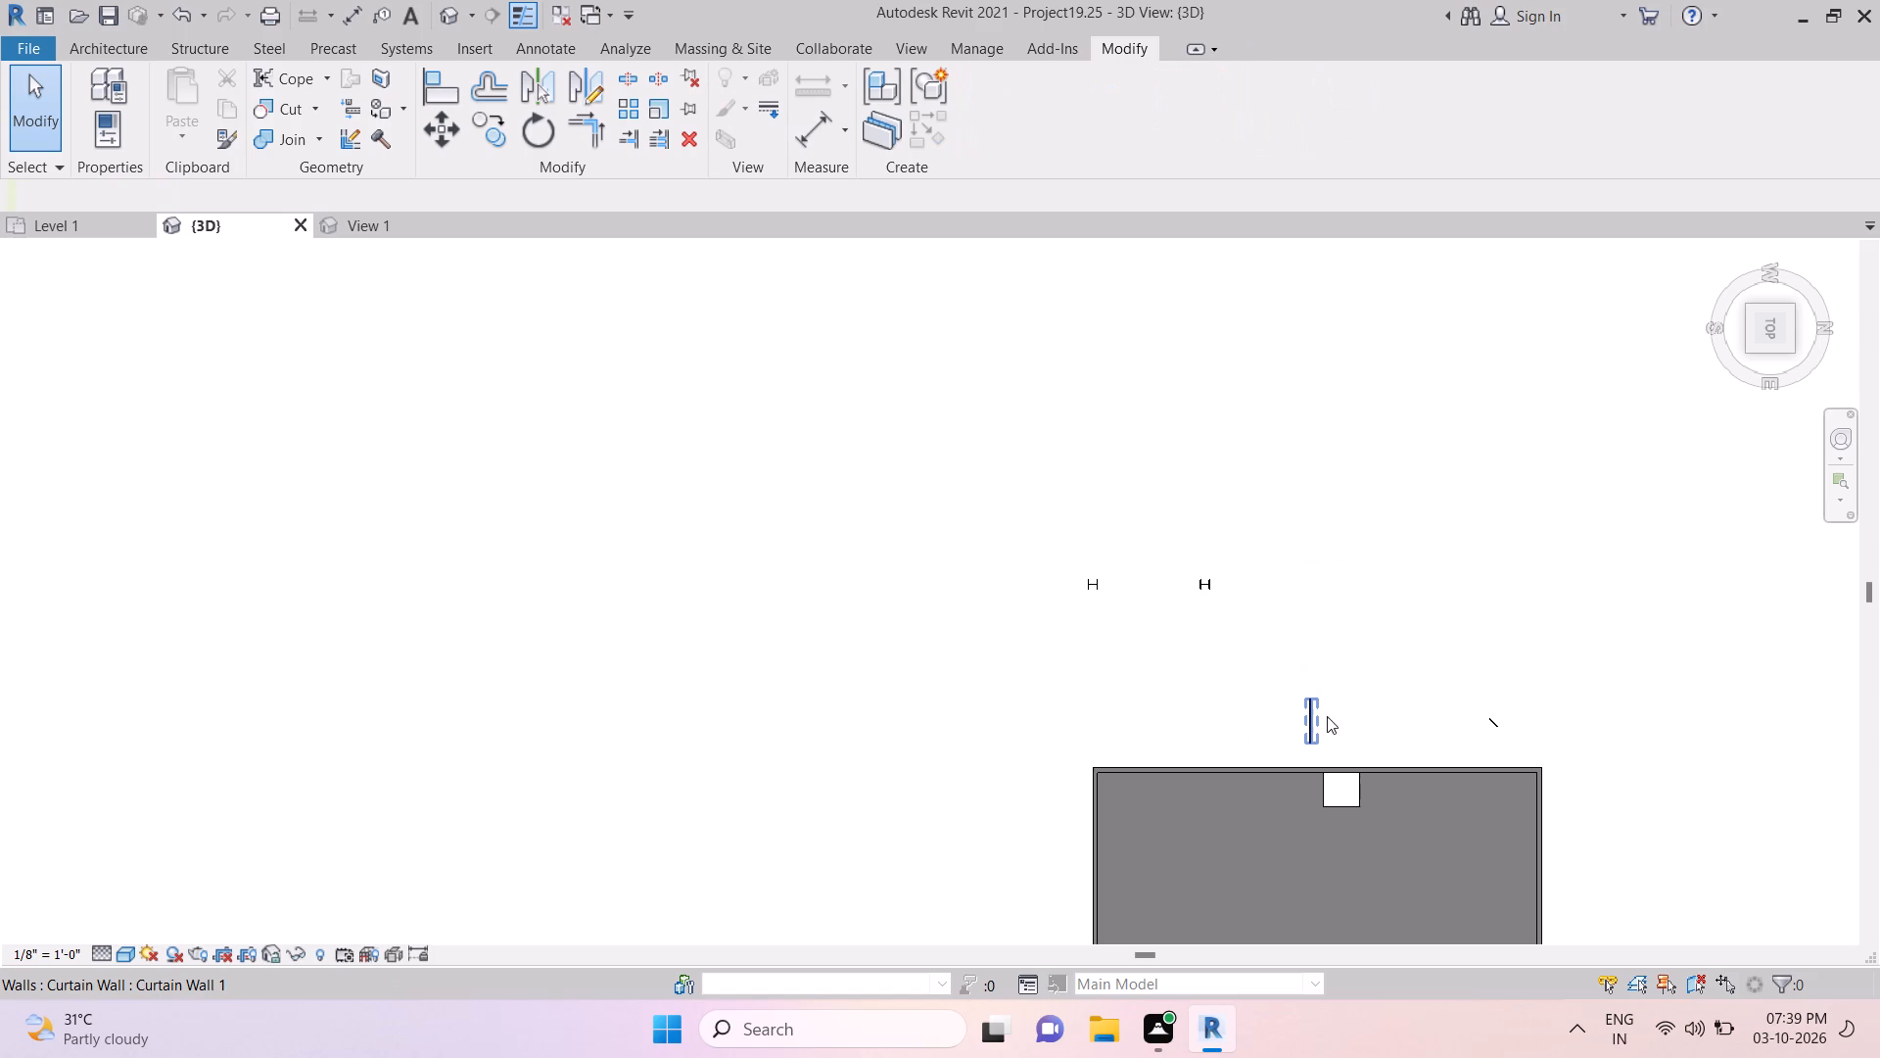
left_click(1317, 721)
key("BackSpace")
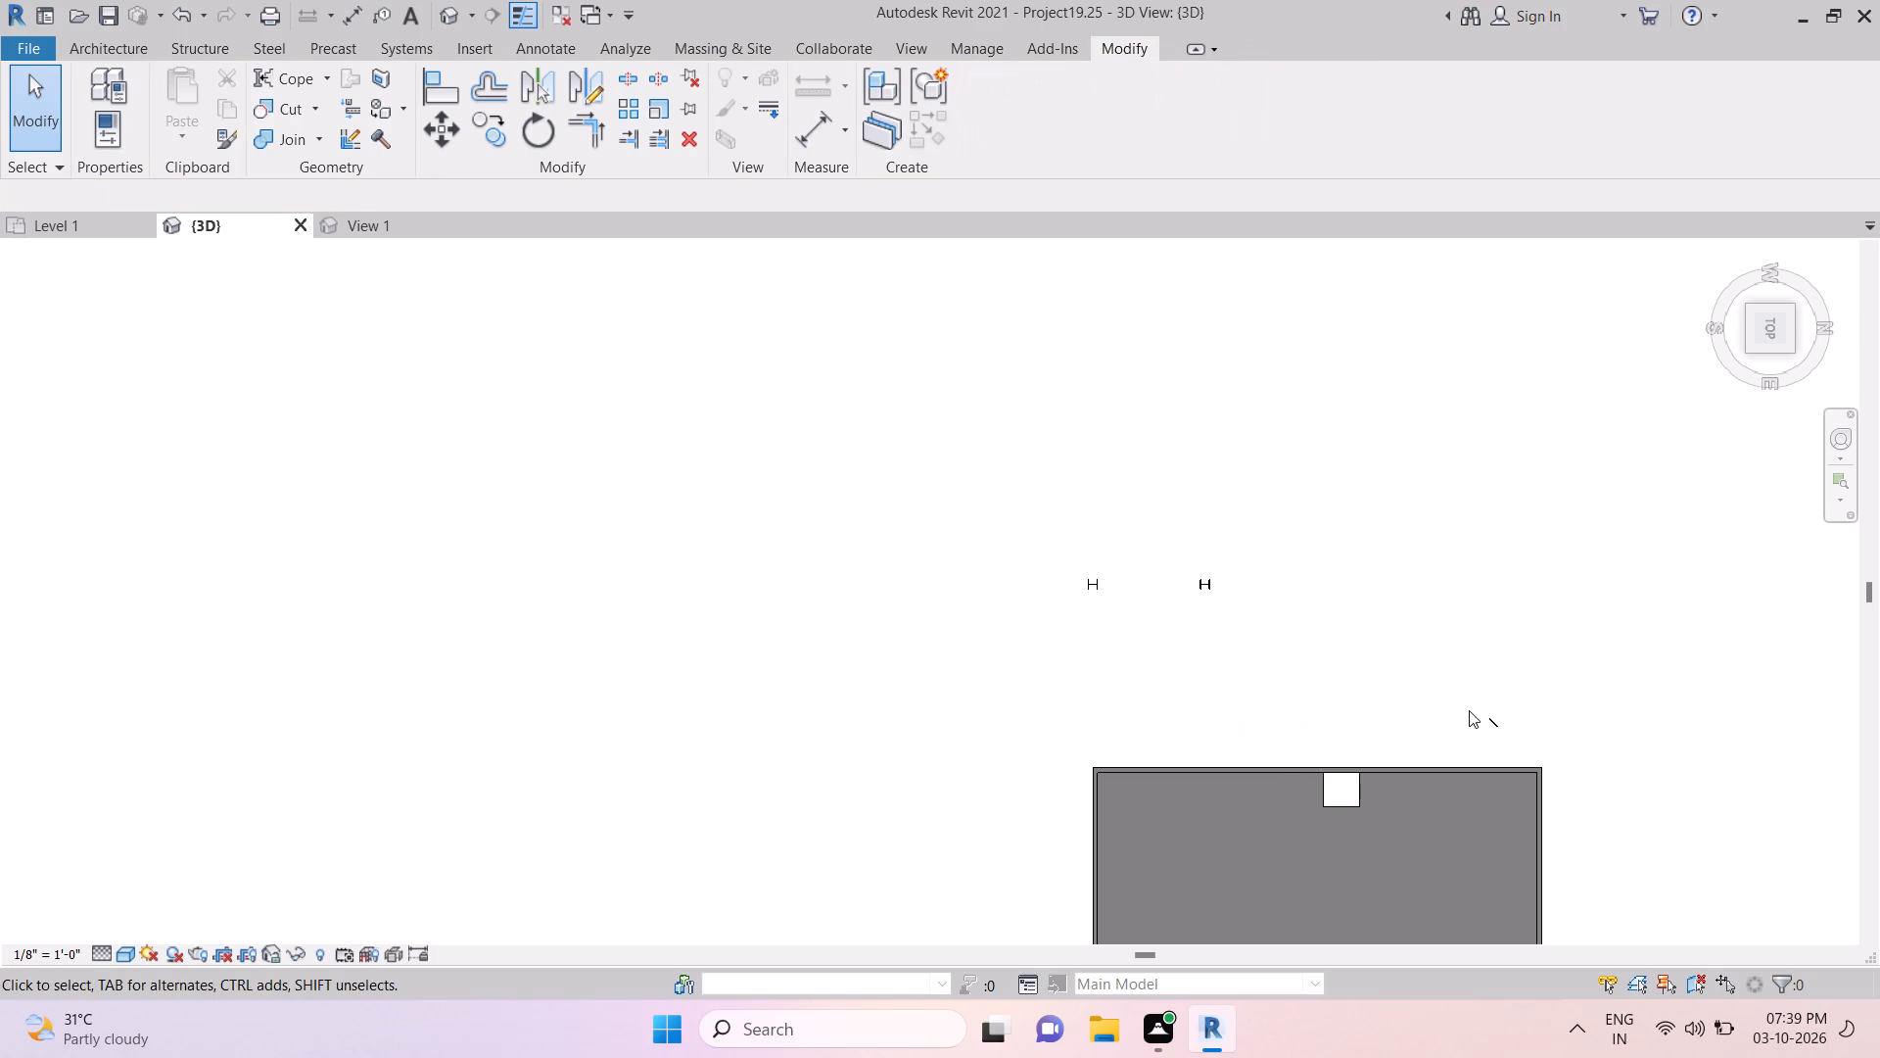
left_click(1488, 715)
key("BackSpace")
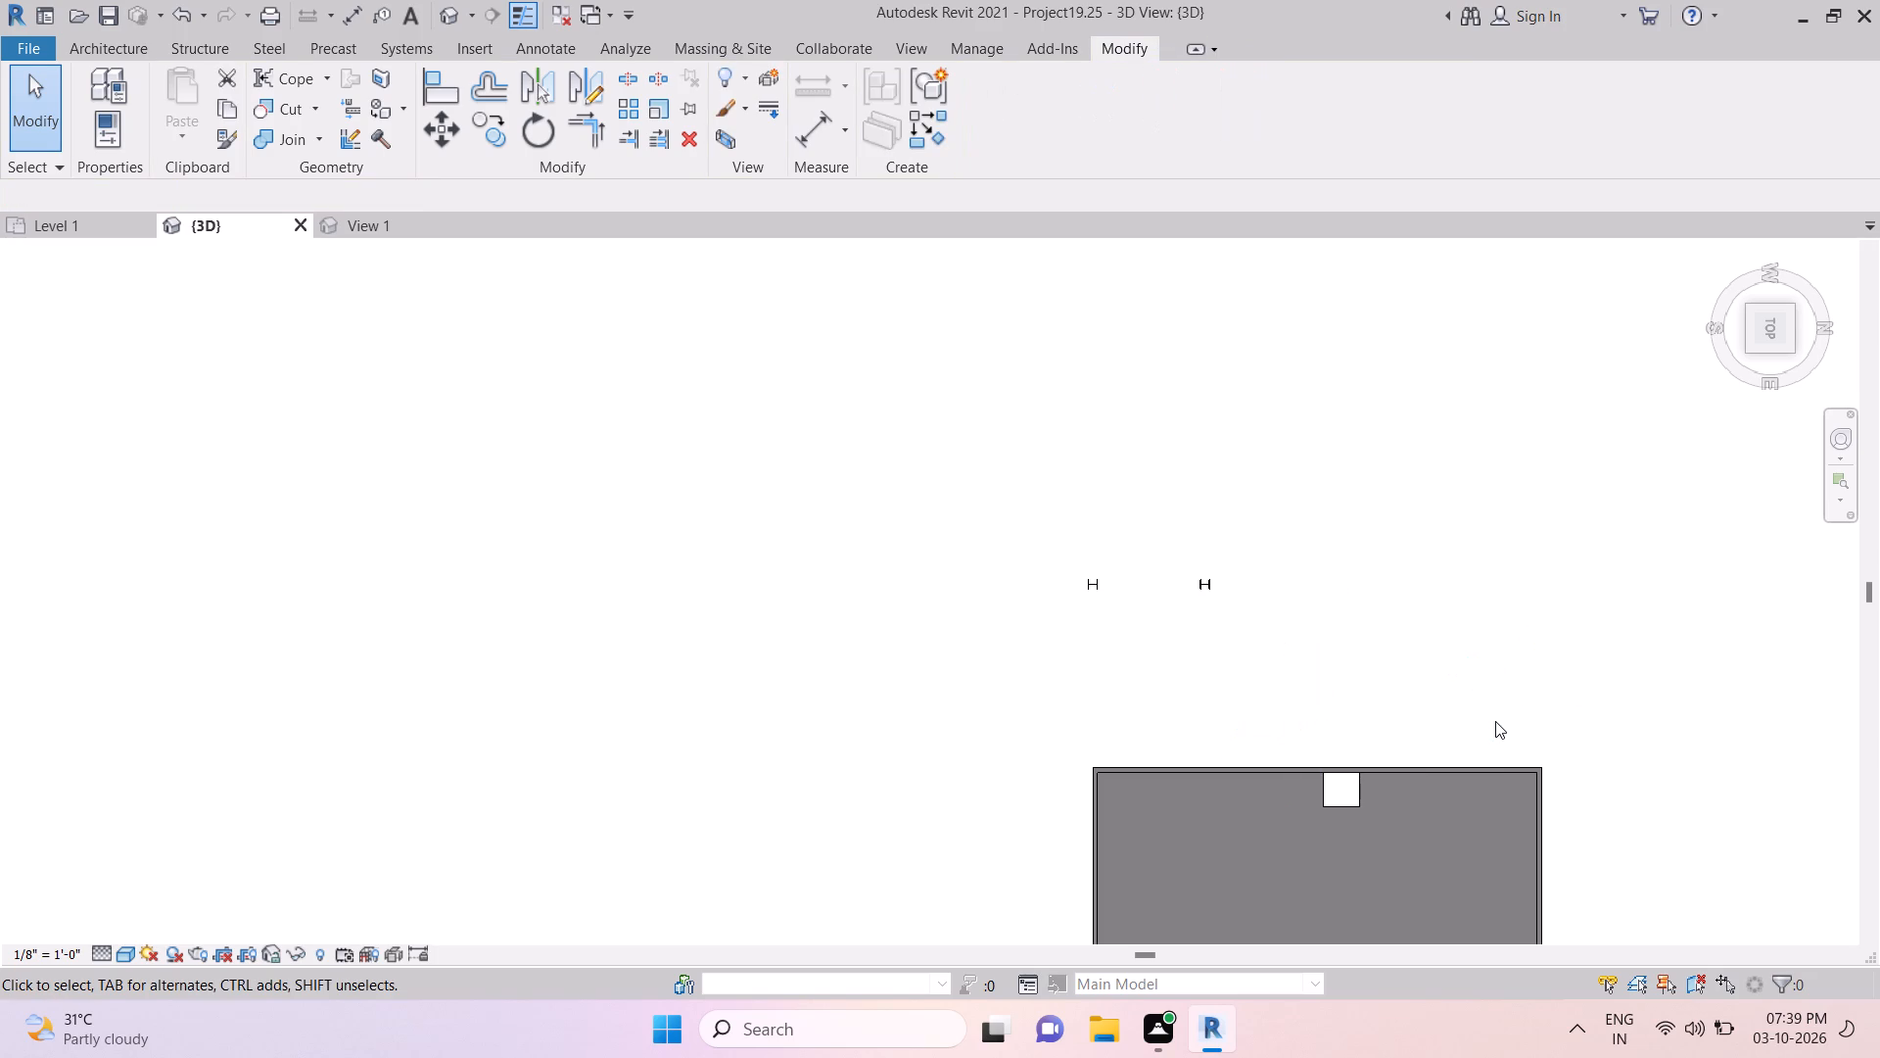
Examine the remaining building, detached walls and other elements from the top, back, left and right sides.
scroll(1495, 721, "down", 9)
scroll(1495, 721, "up", 1)
scroll(1495, 721, "down", 3)
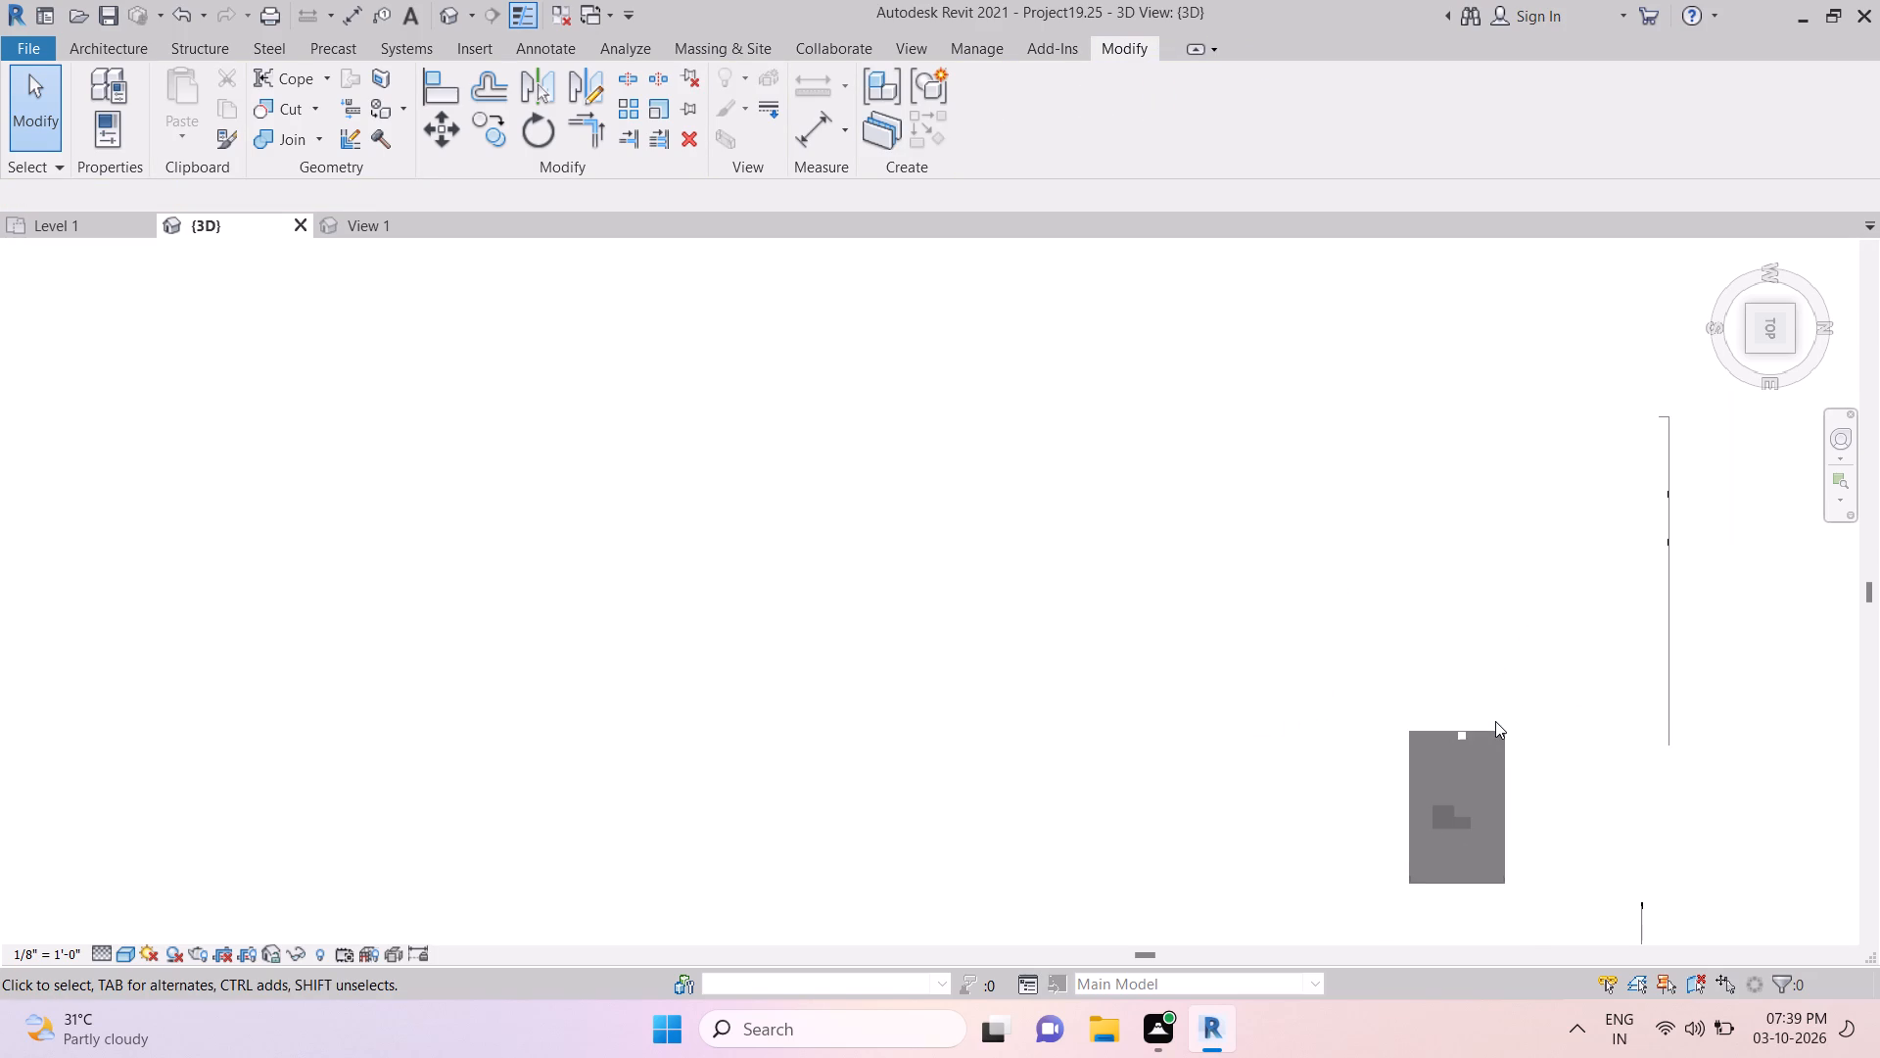
left_click(1768, 324)
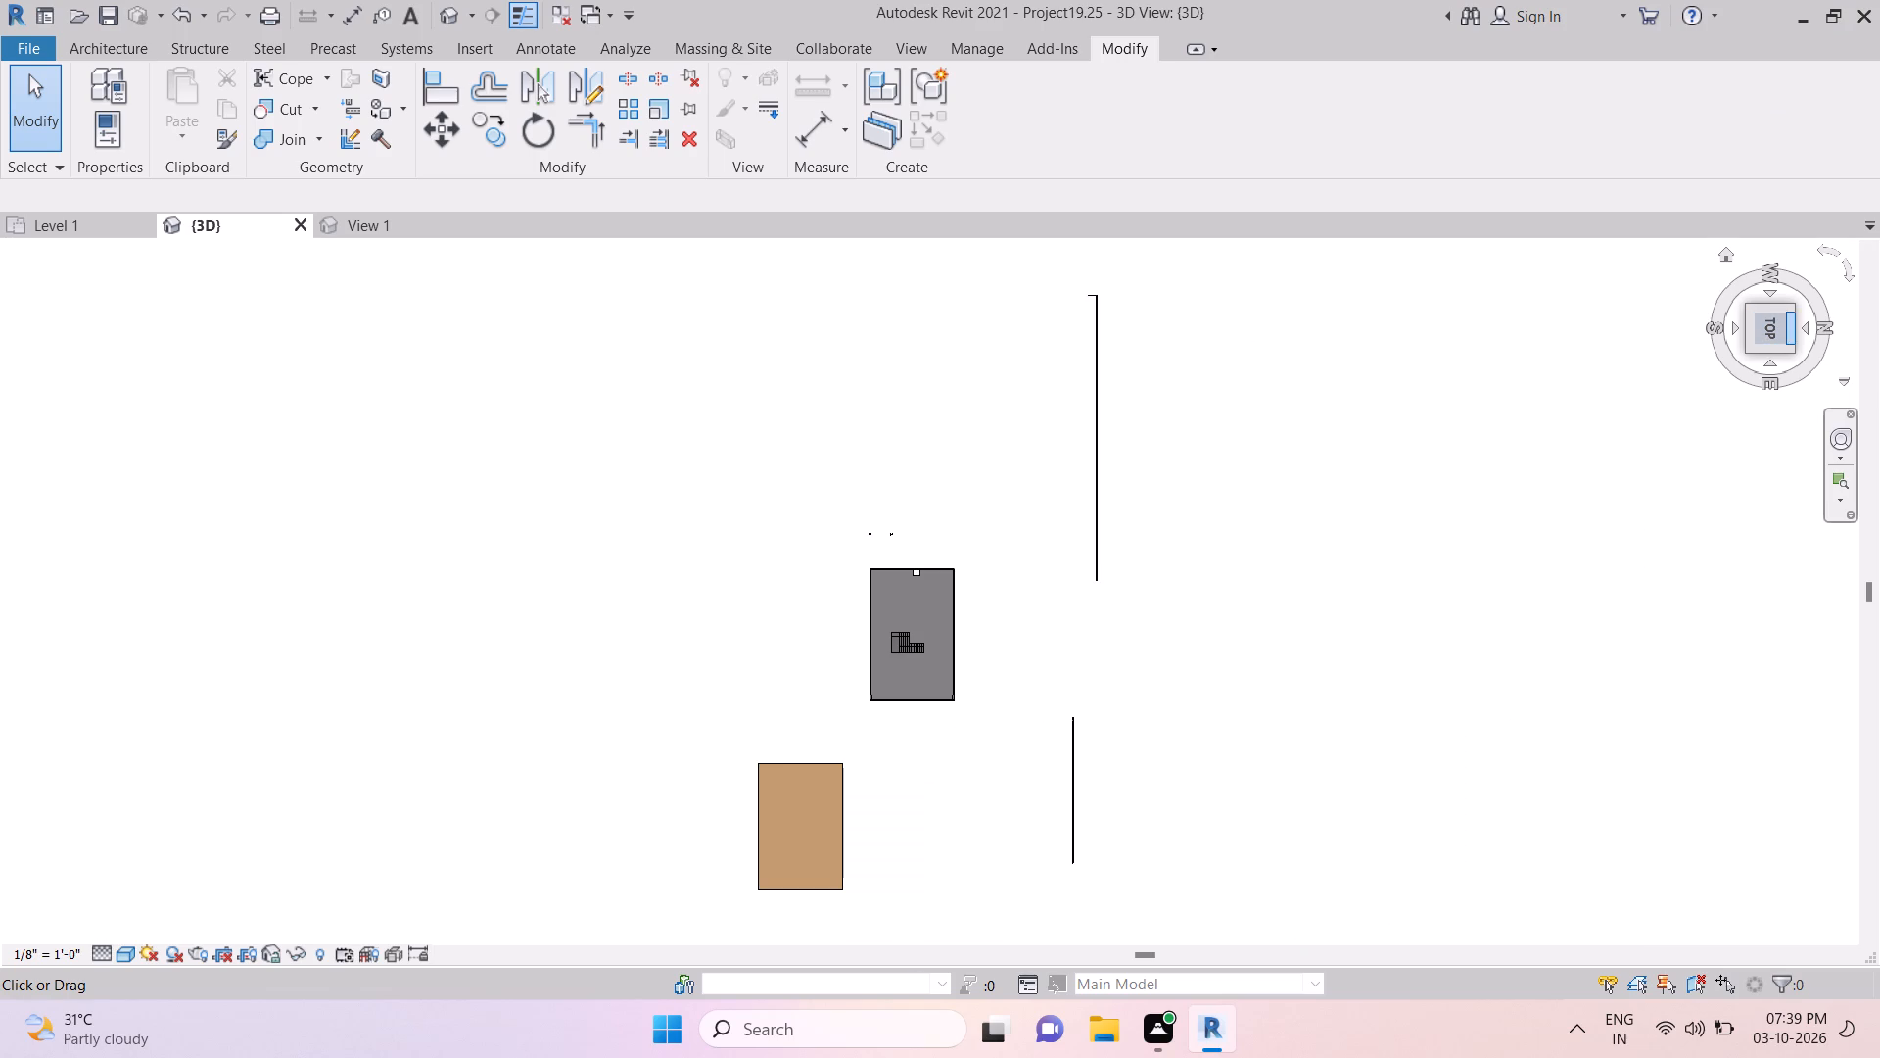
left_click(1796, 318)
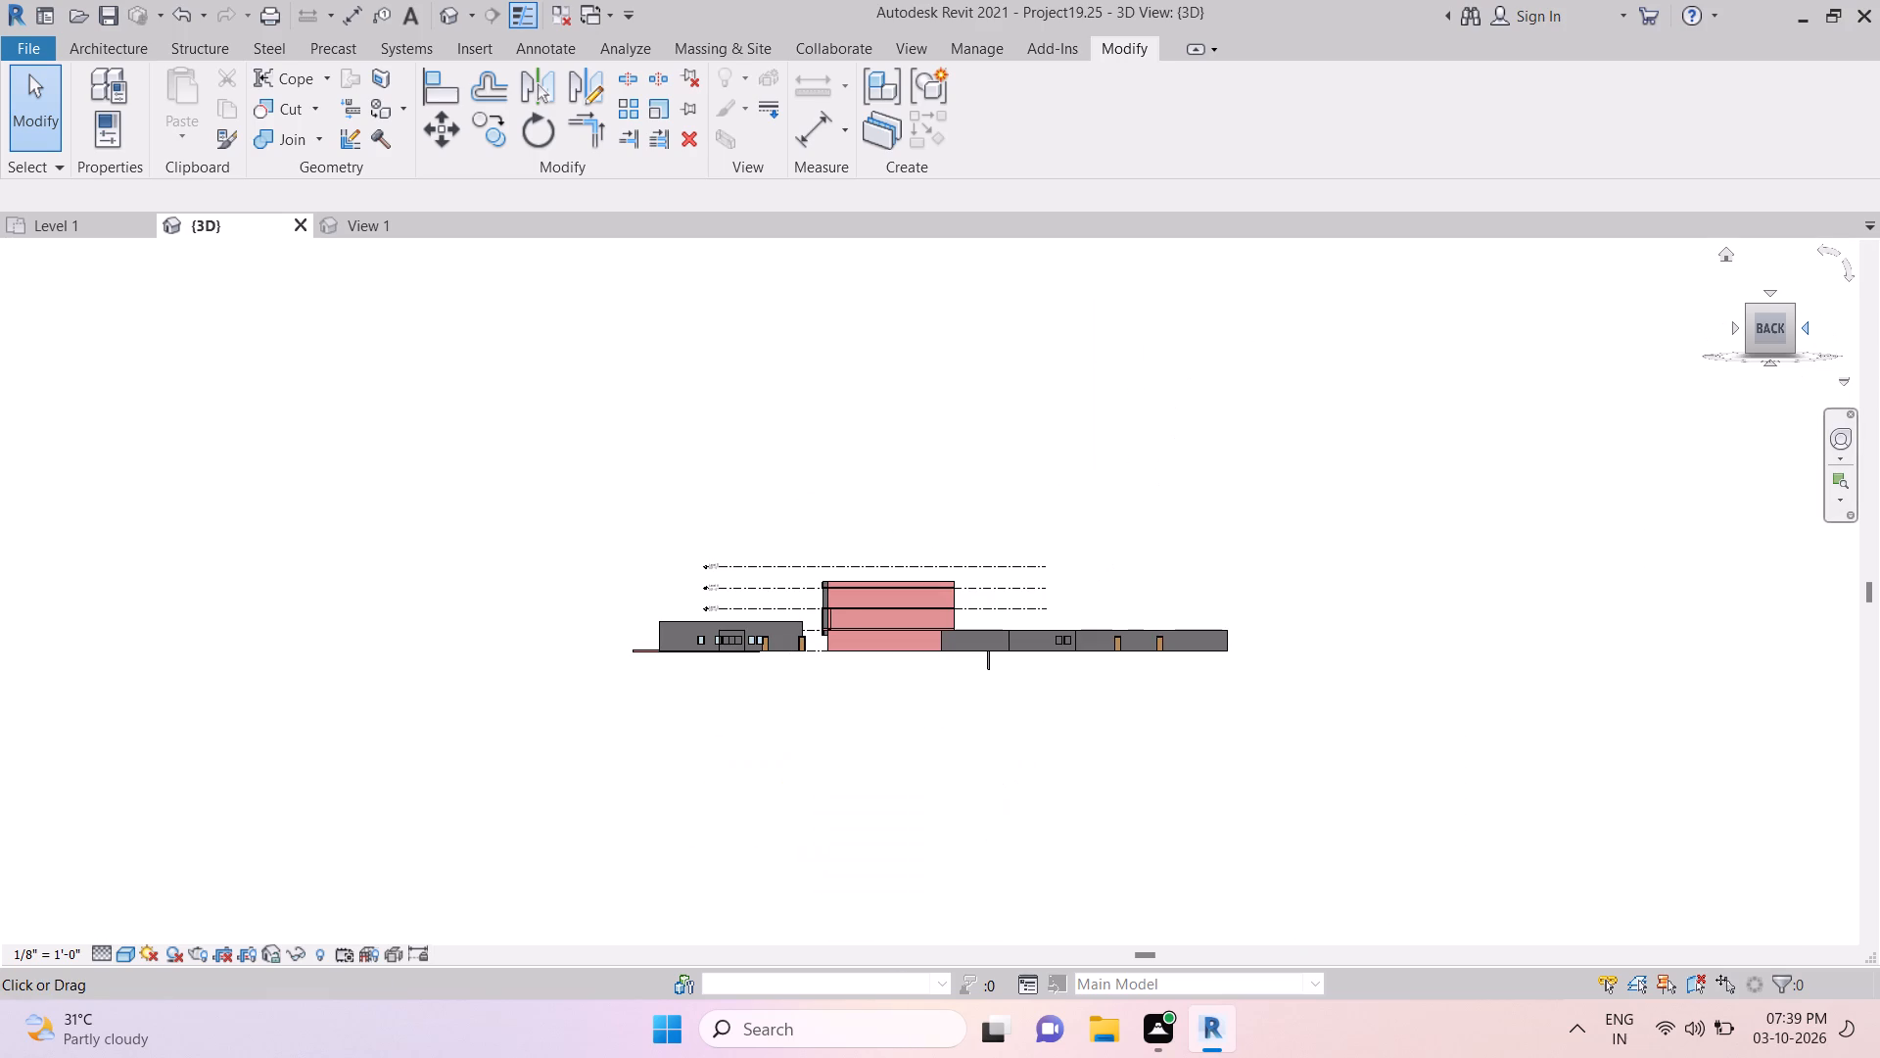
left_click_drag(1797, 315, 1821, 368)
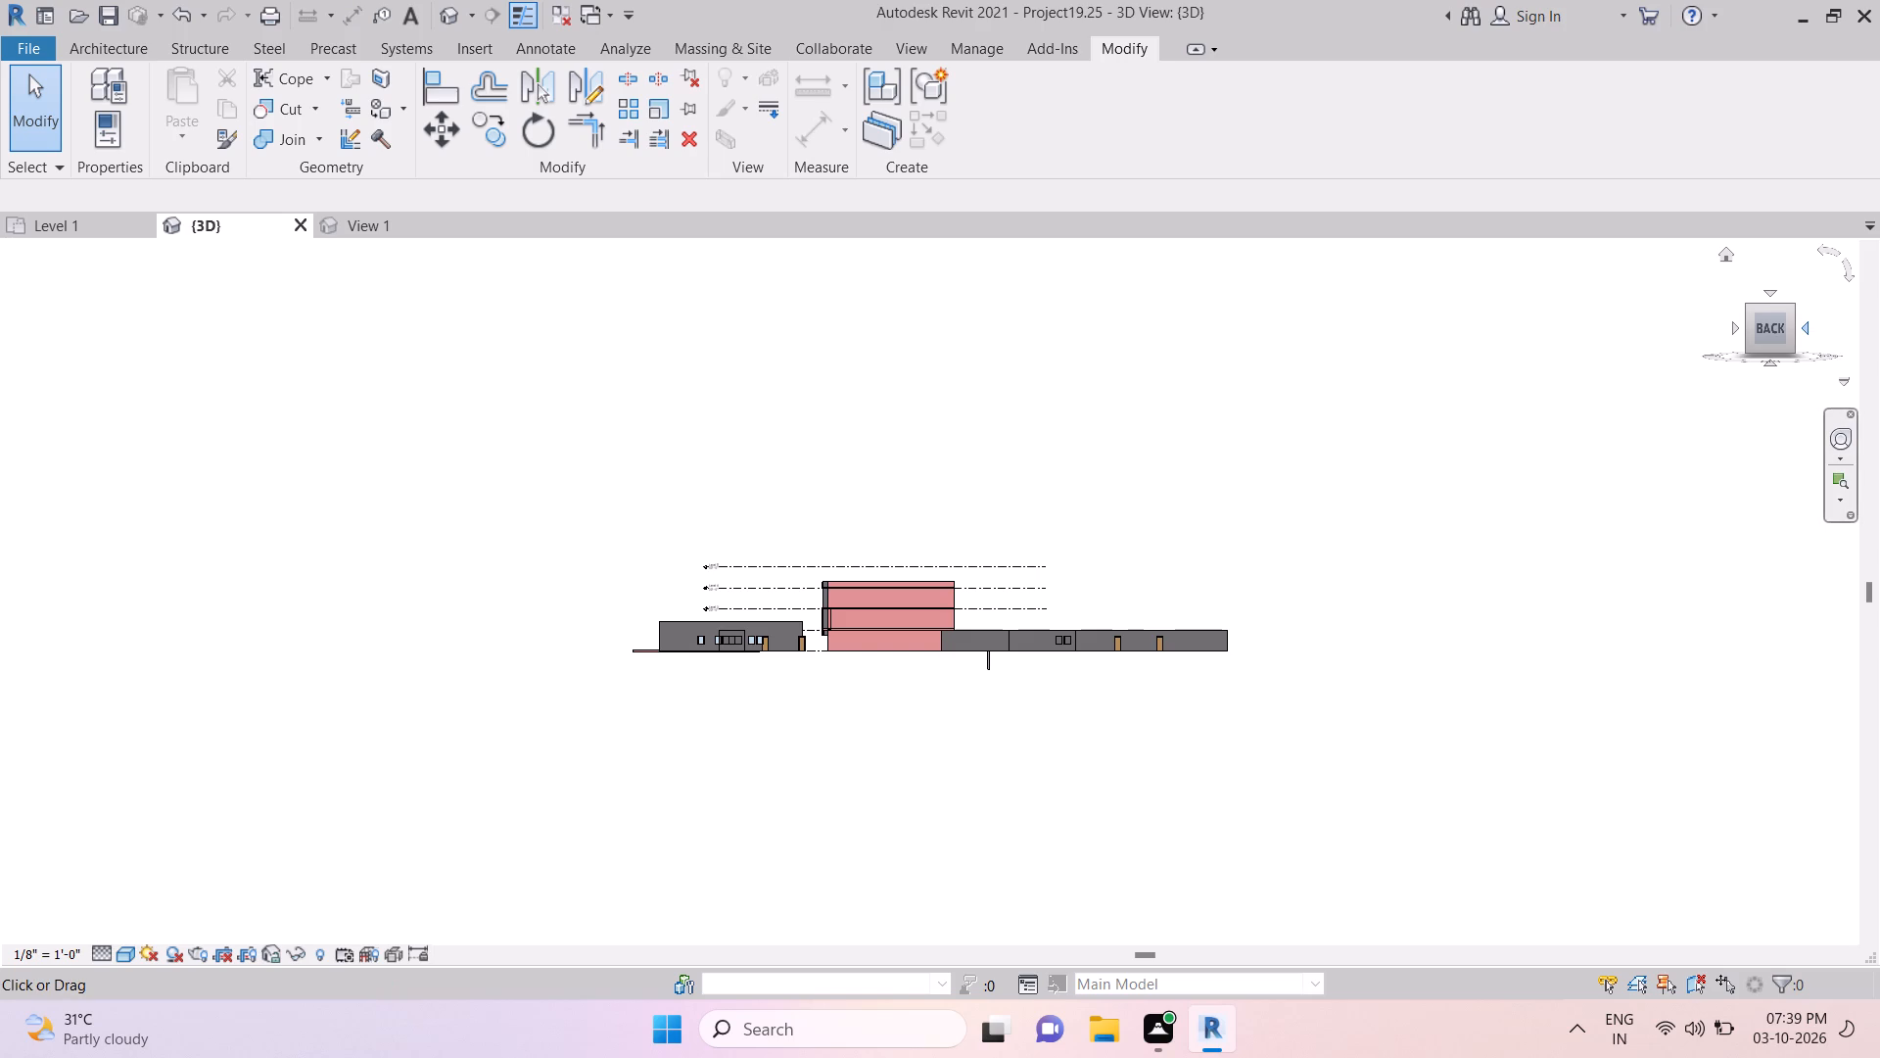
left_click(1805, 331)
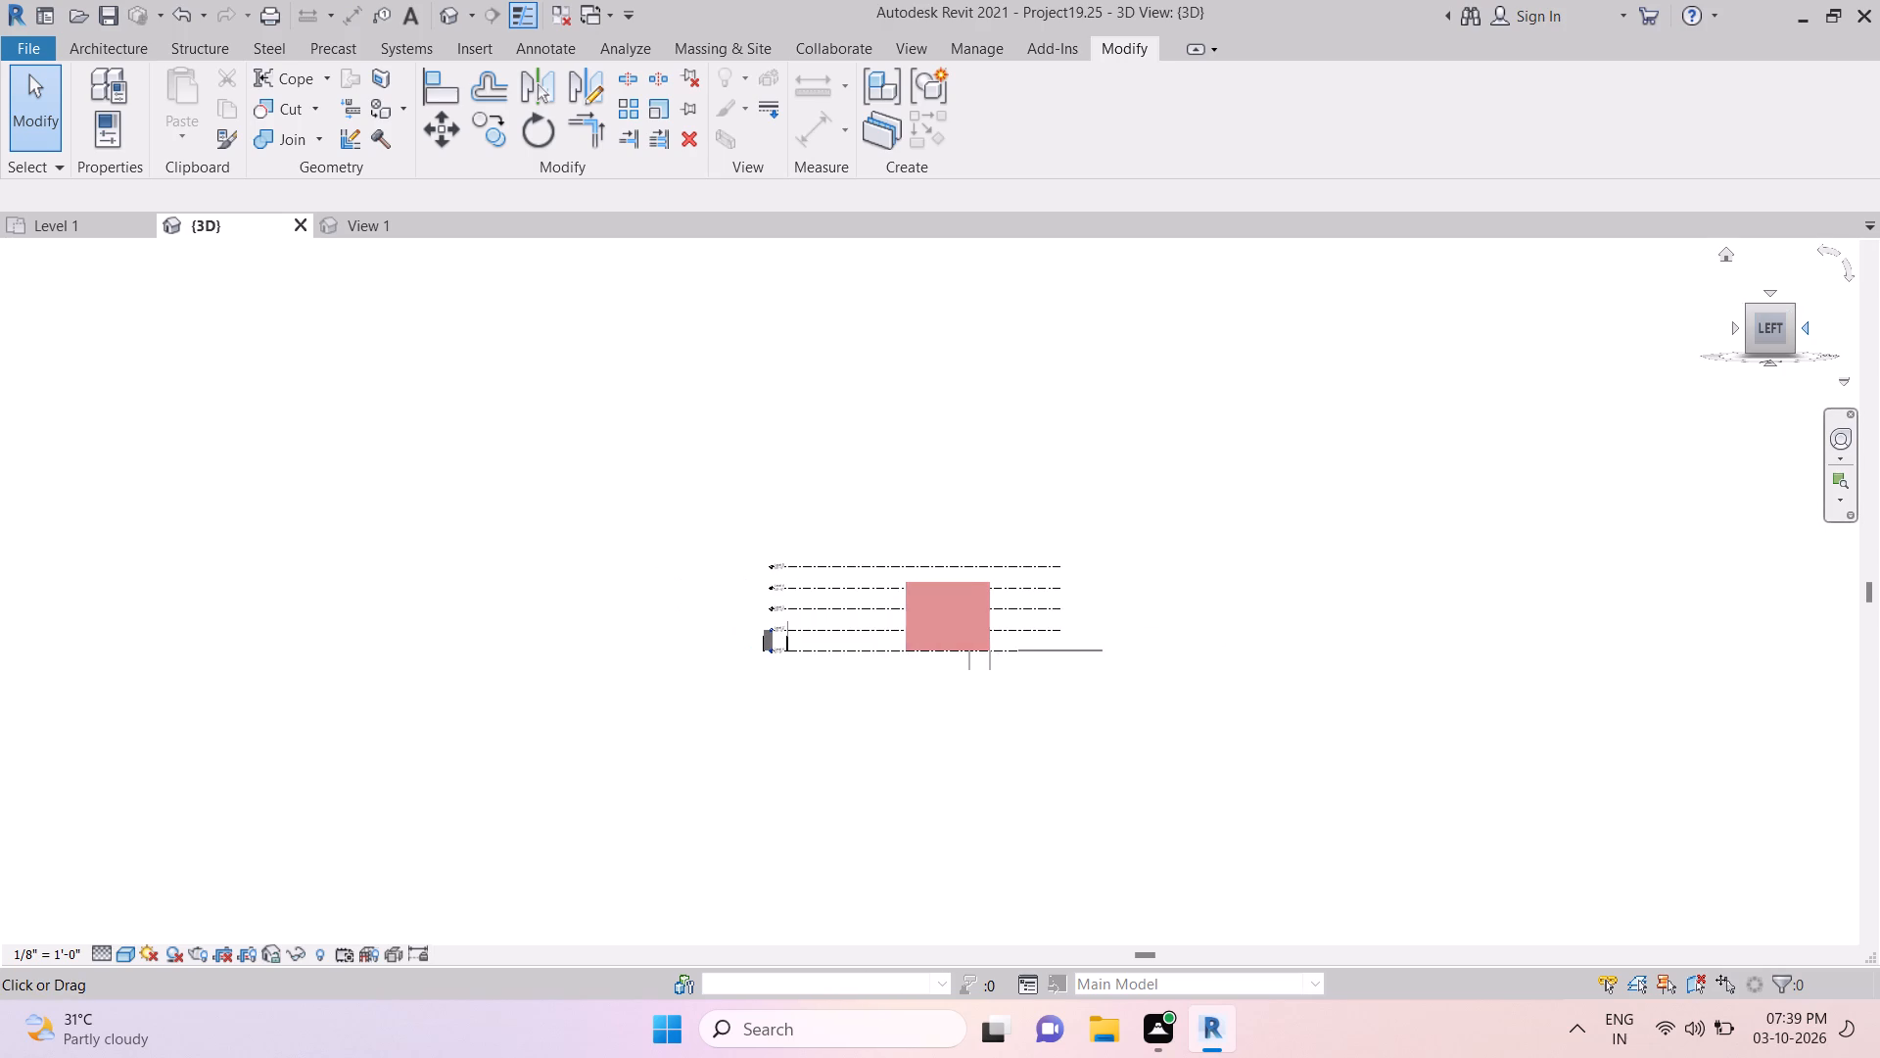
left_click(1737, 339)
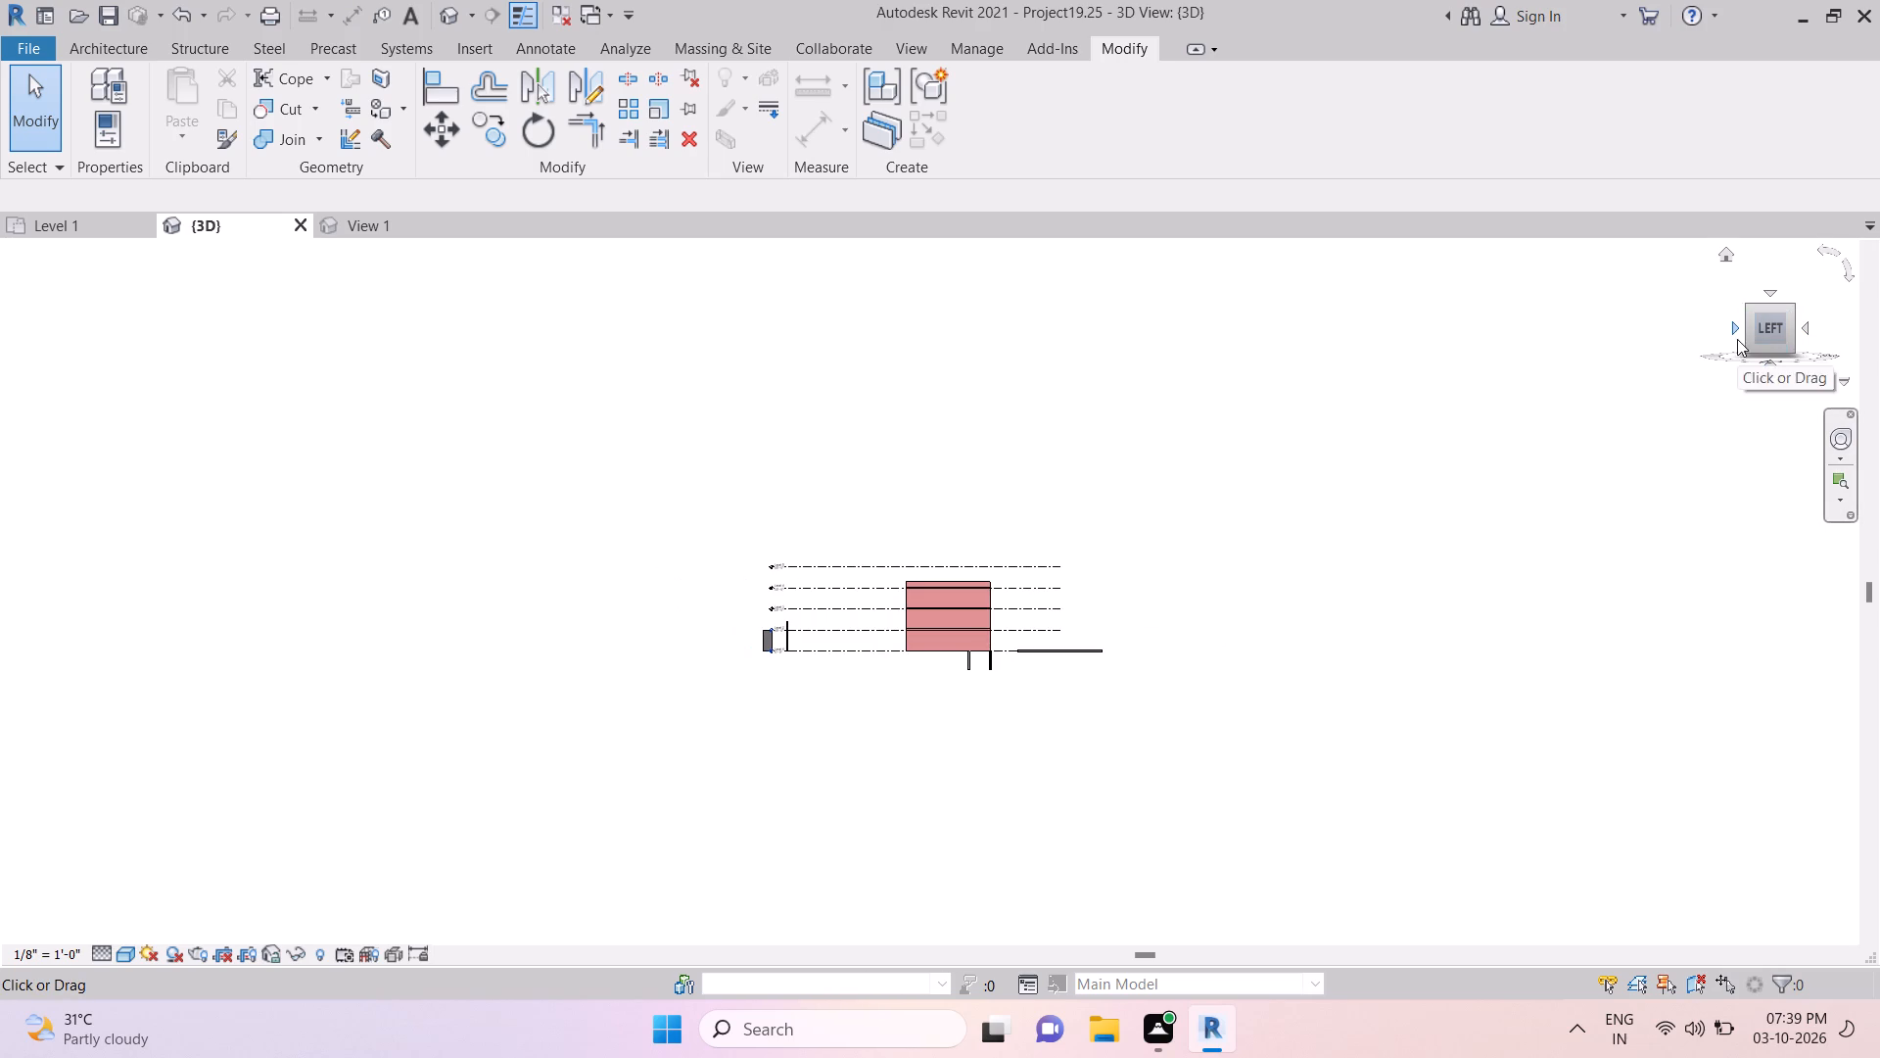
left_click(1737, 339)
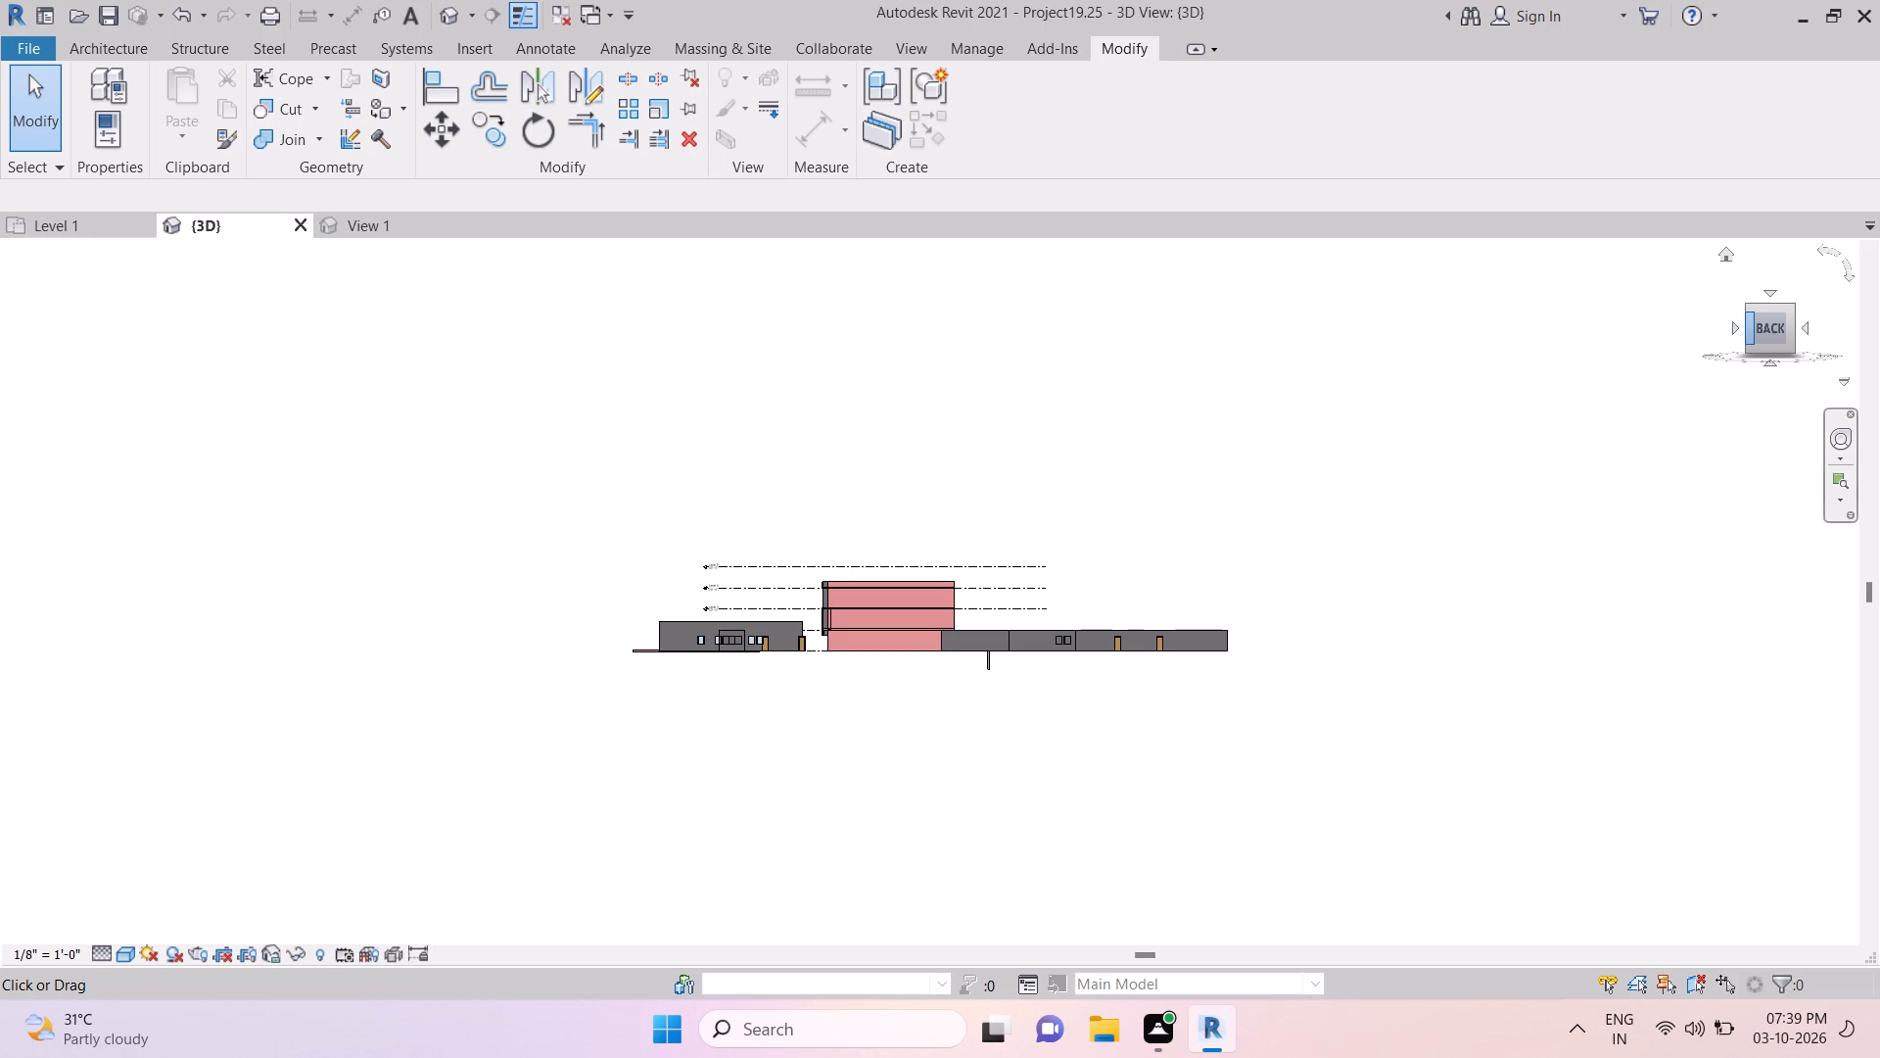
scroll(783, 457, "down", 4)
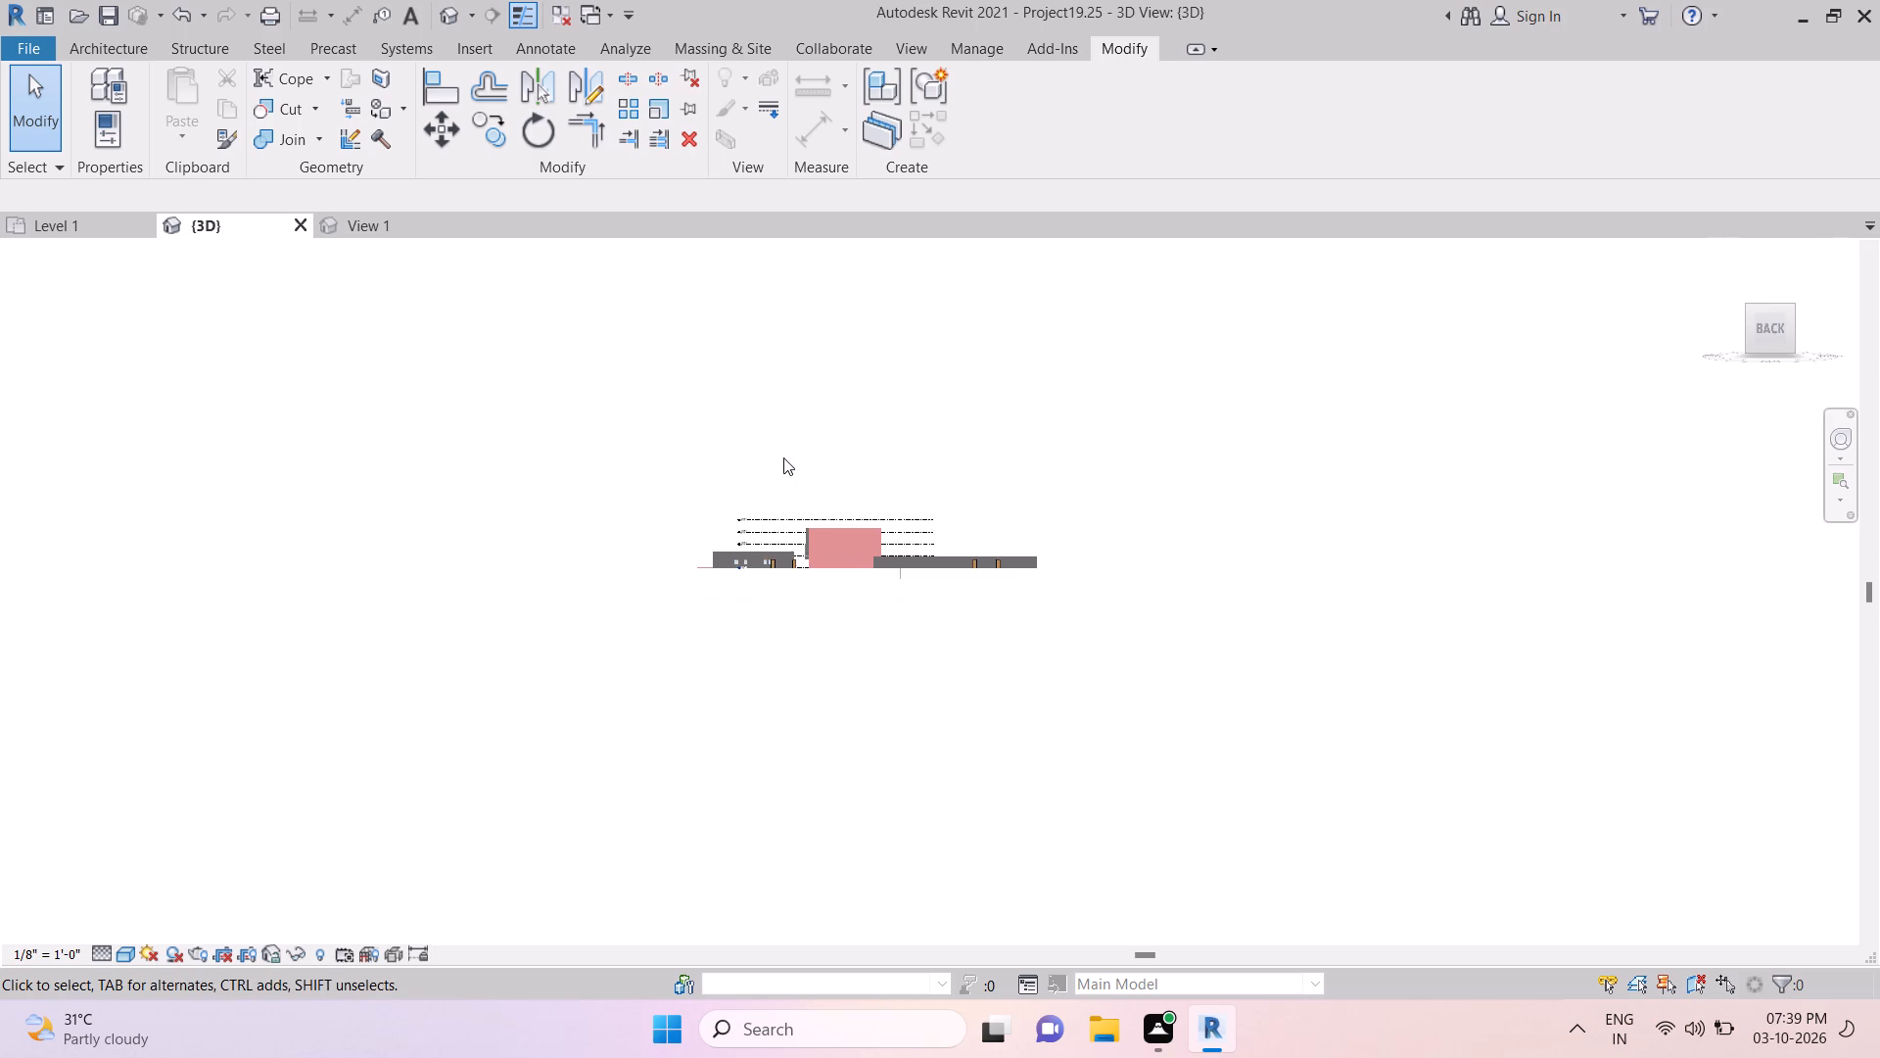
scroll(783, 457, "up", 9)
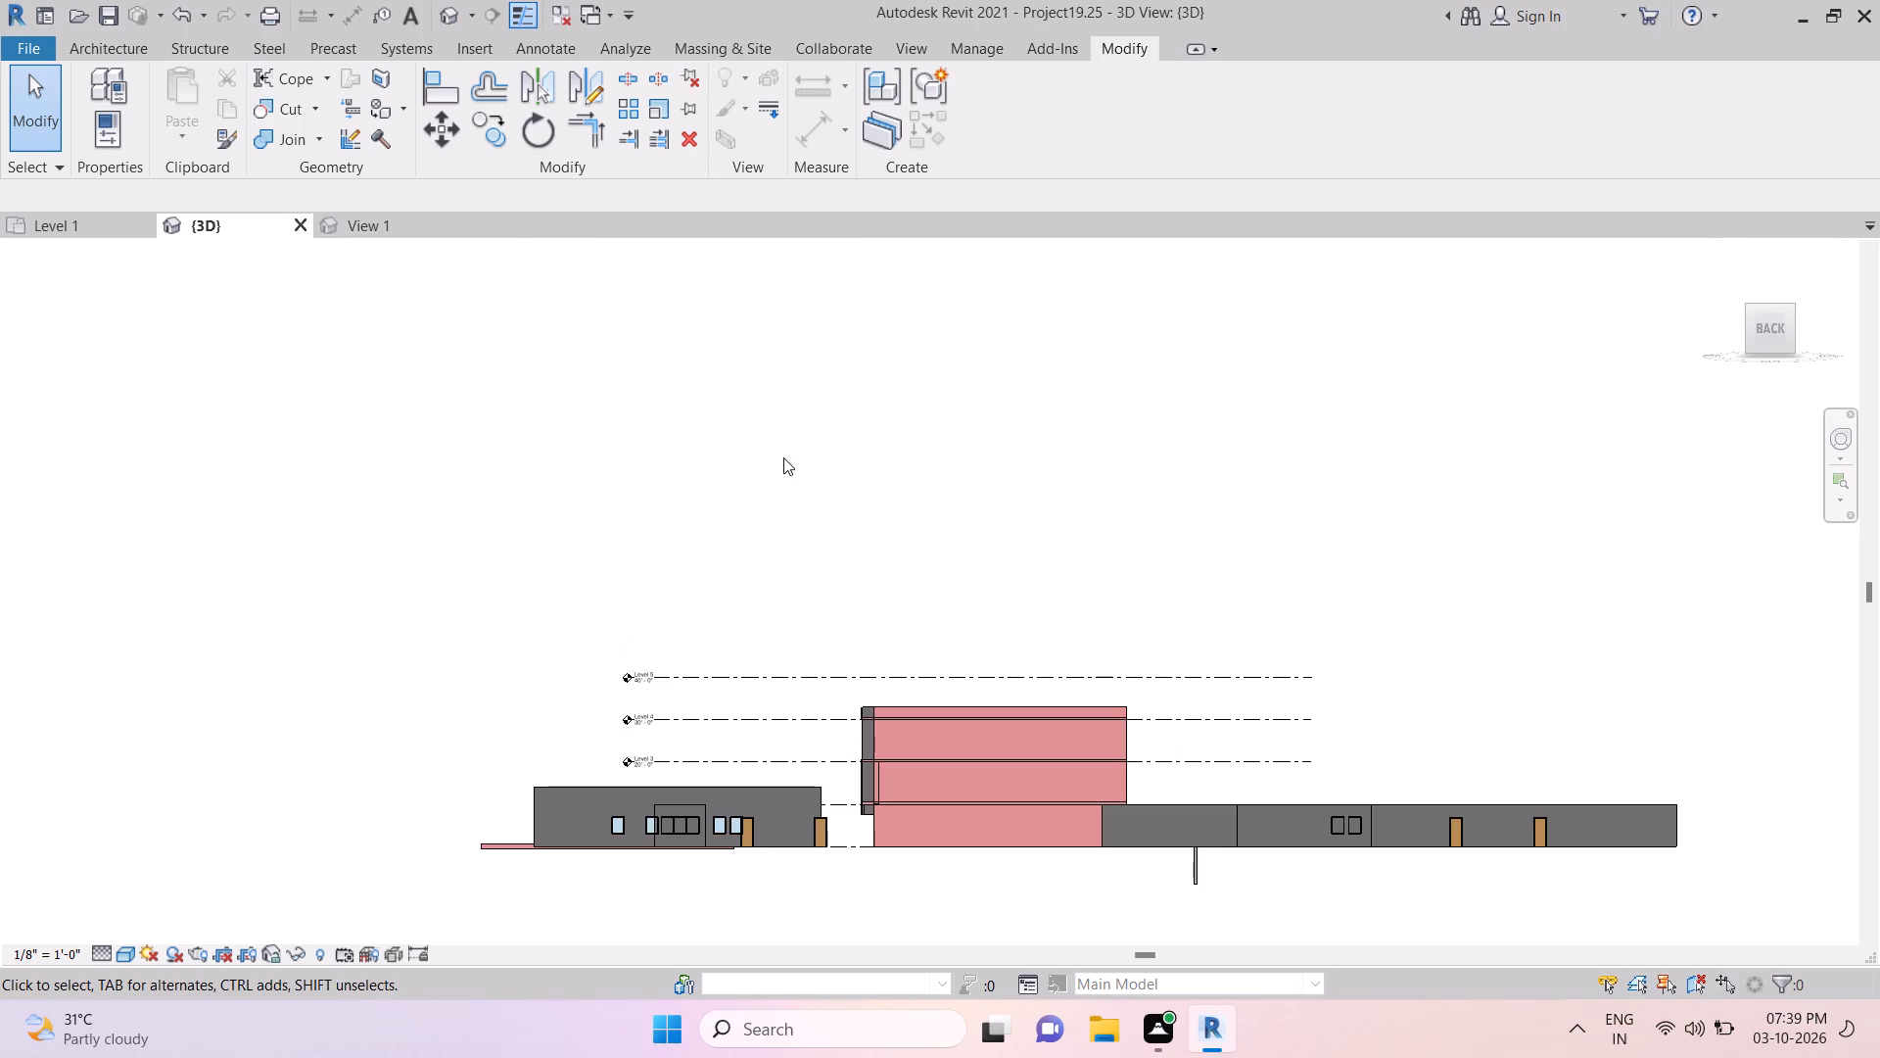
left_click(1590, 469)
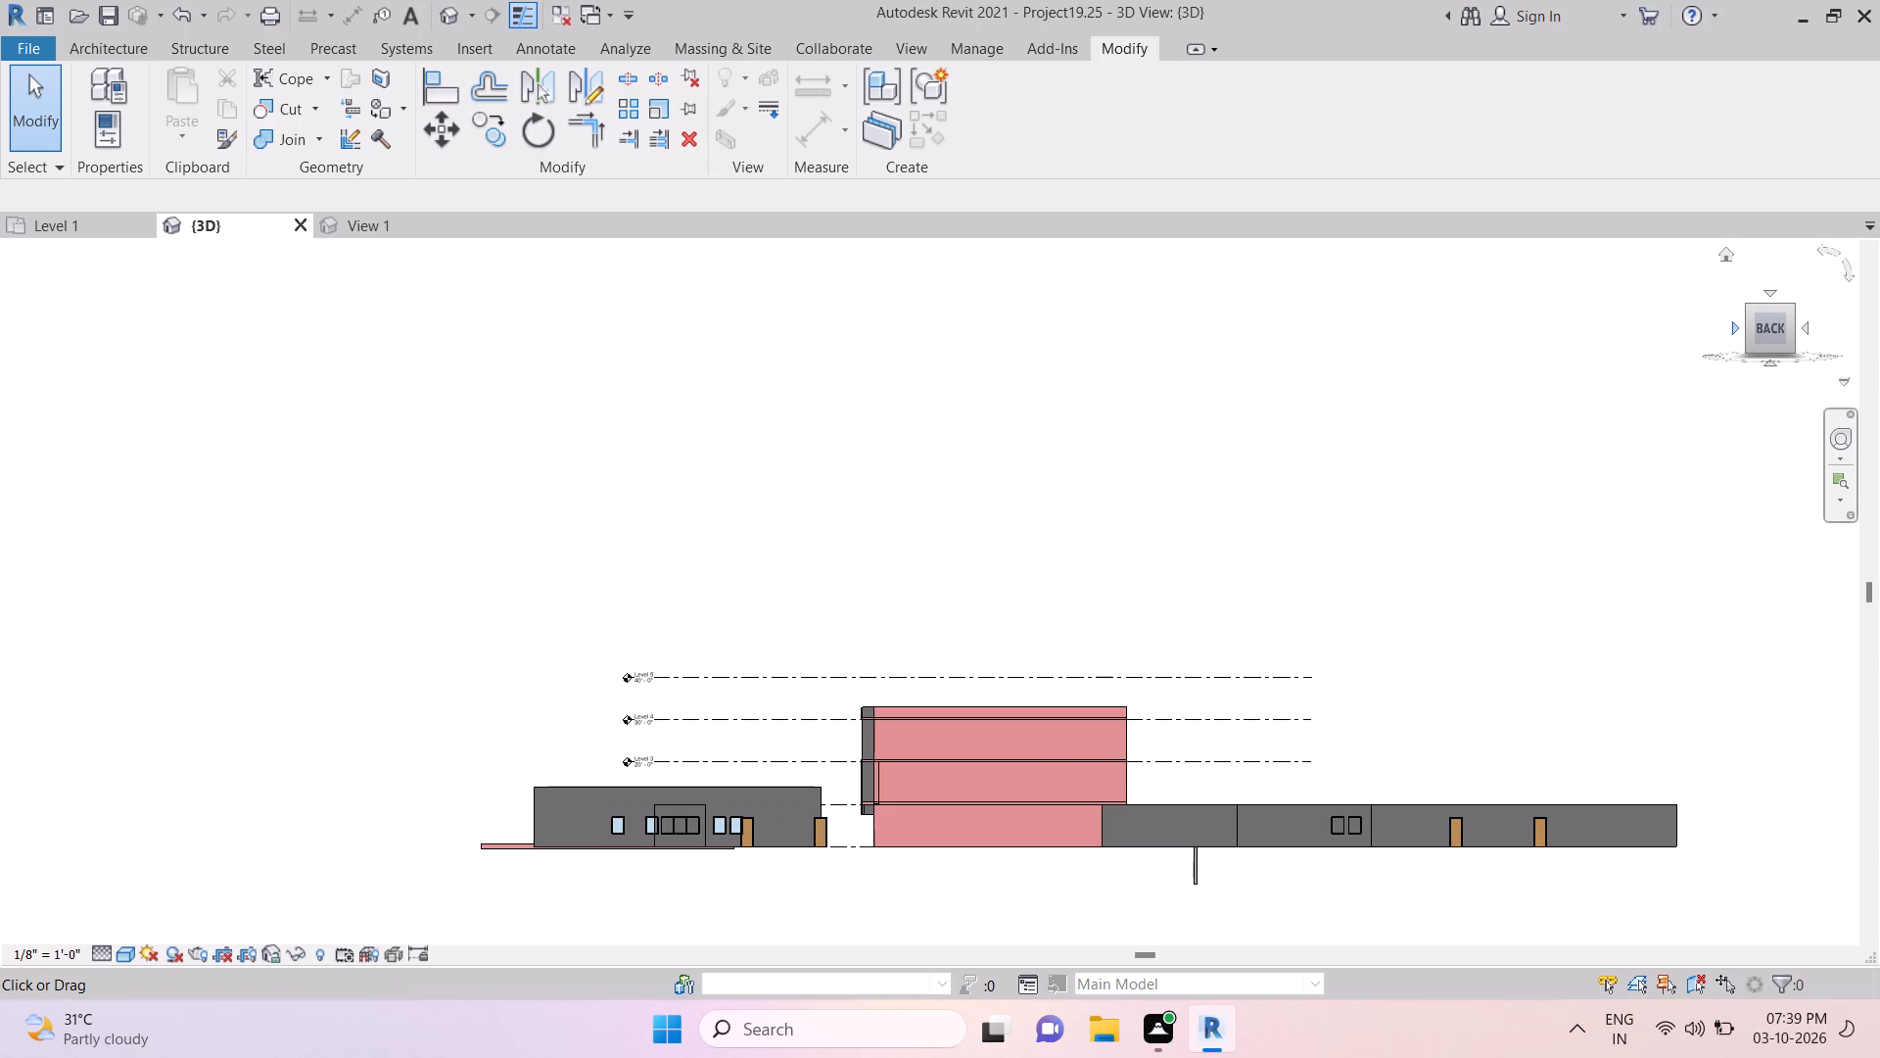
left_click(1725, 332)
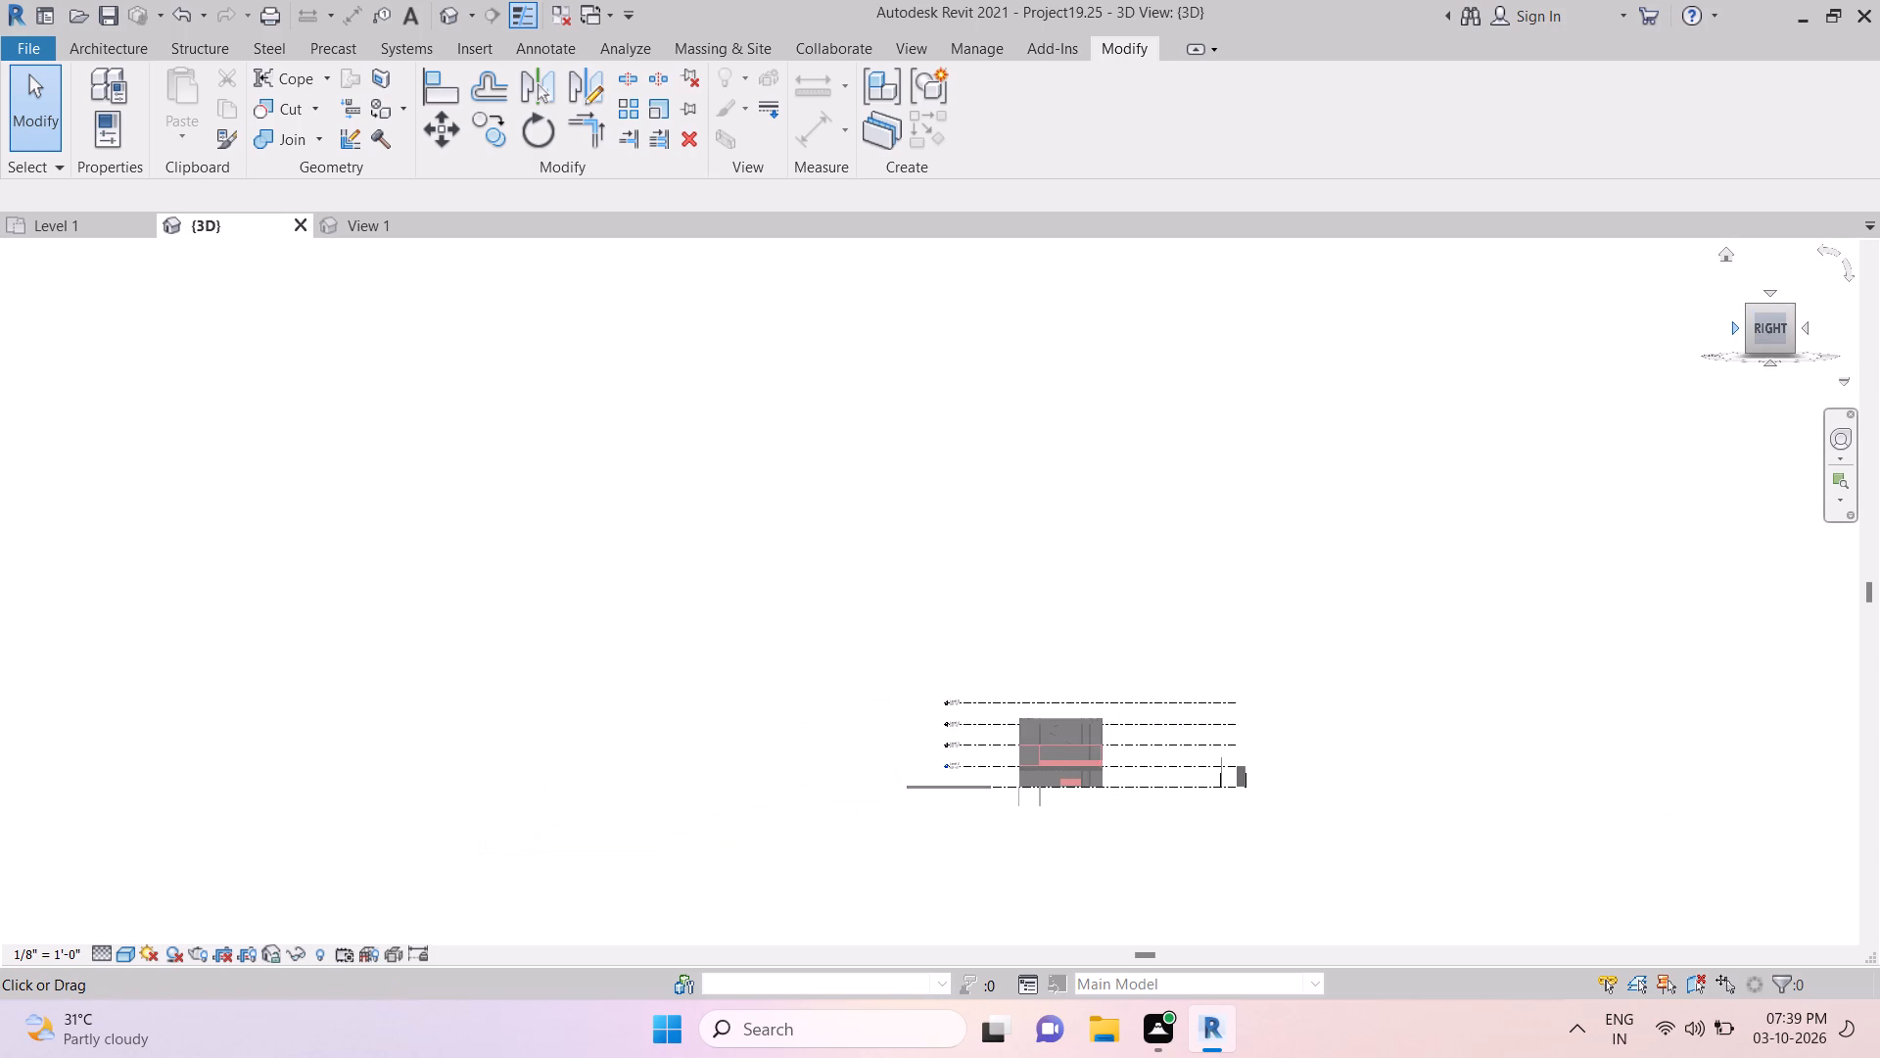
scroll(1372, 593, "up", 5)
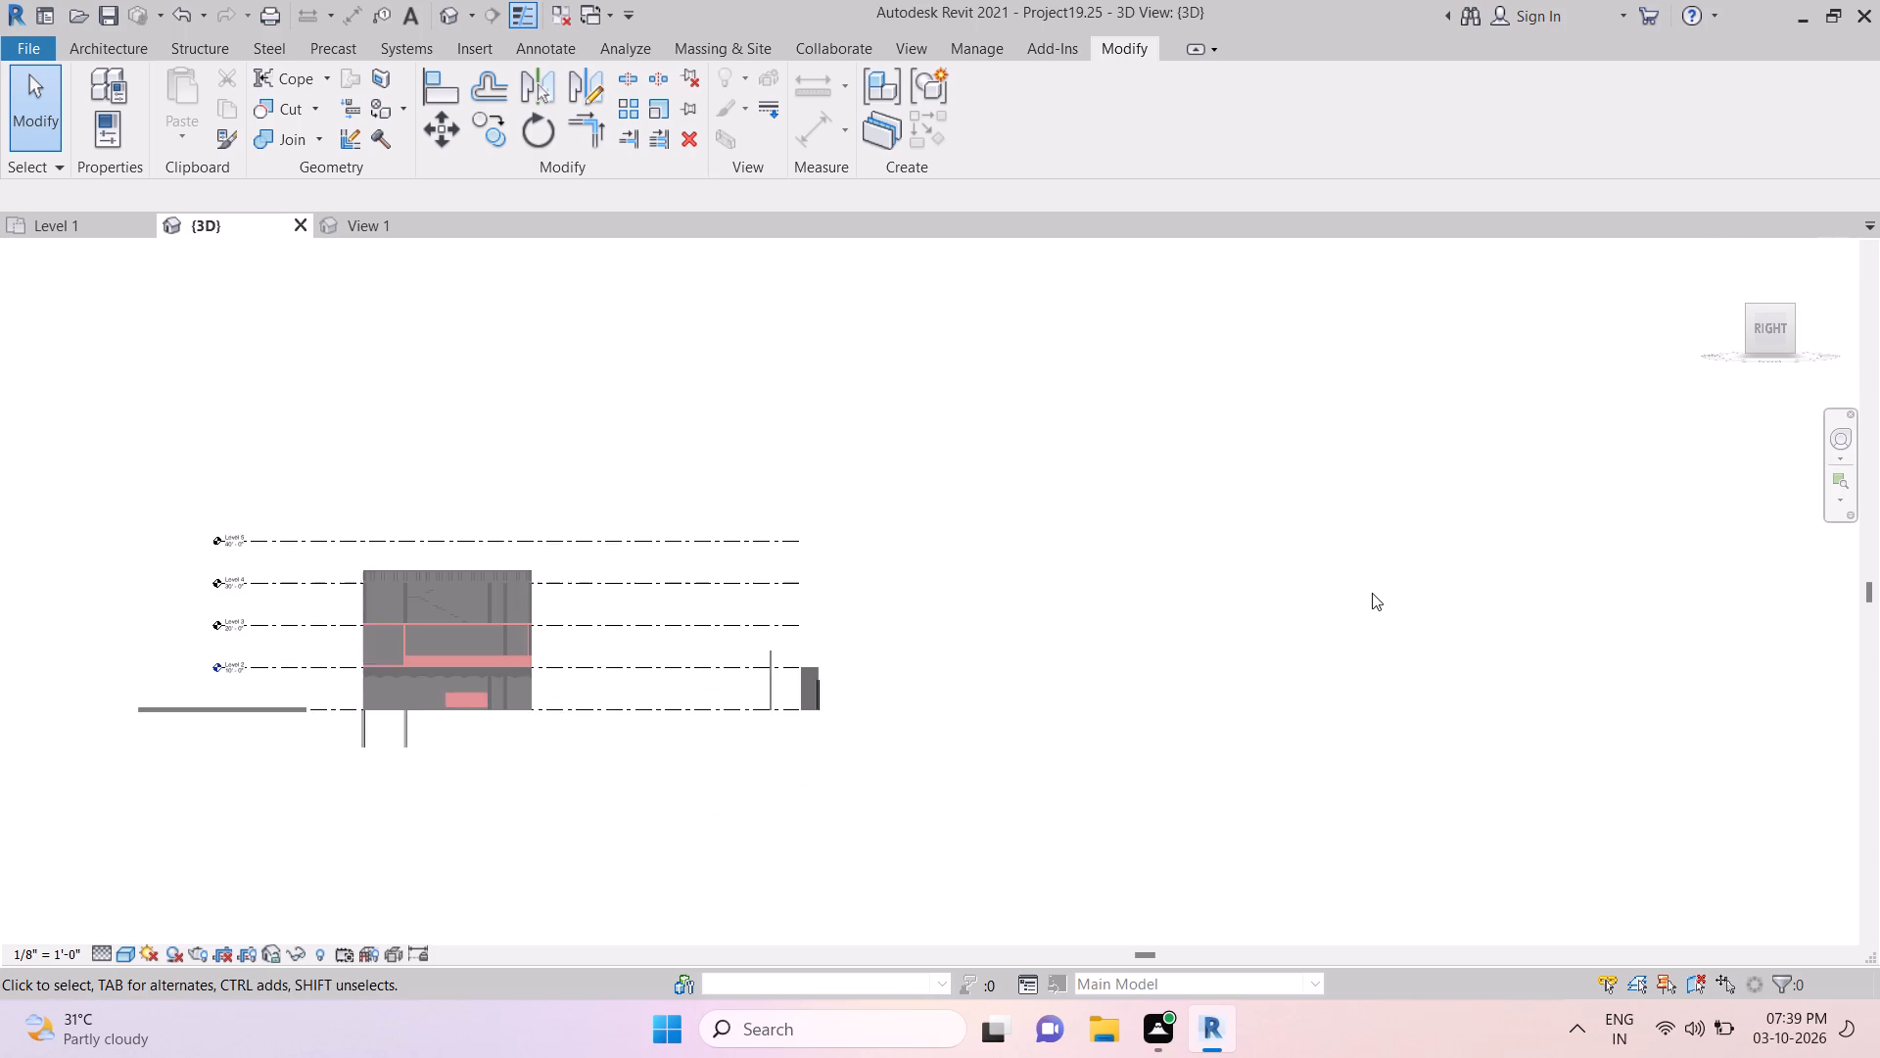
Delete the two structural columns, including the W10X49 W Shapes-Column, that extend below the building's base line.
scroll(1372, 593, "up", 1)
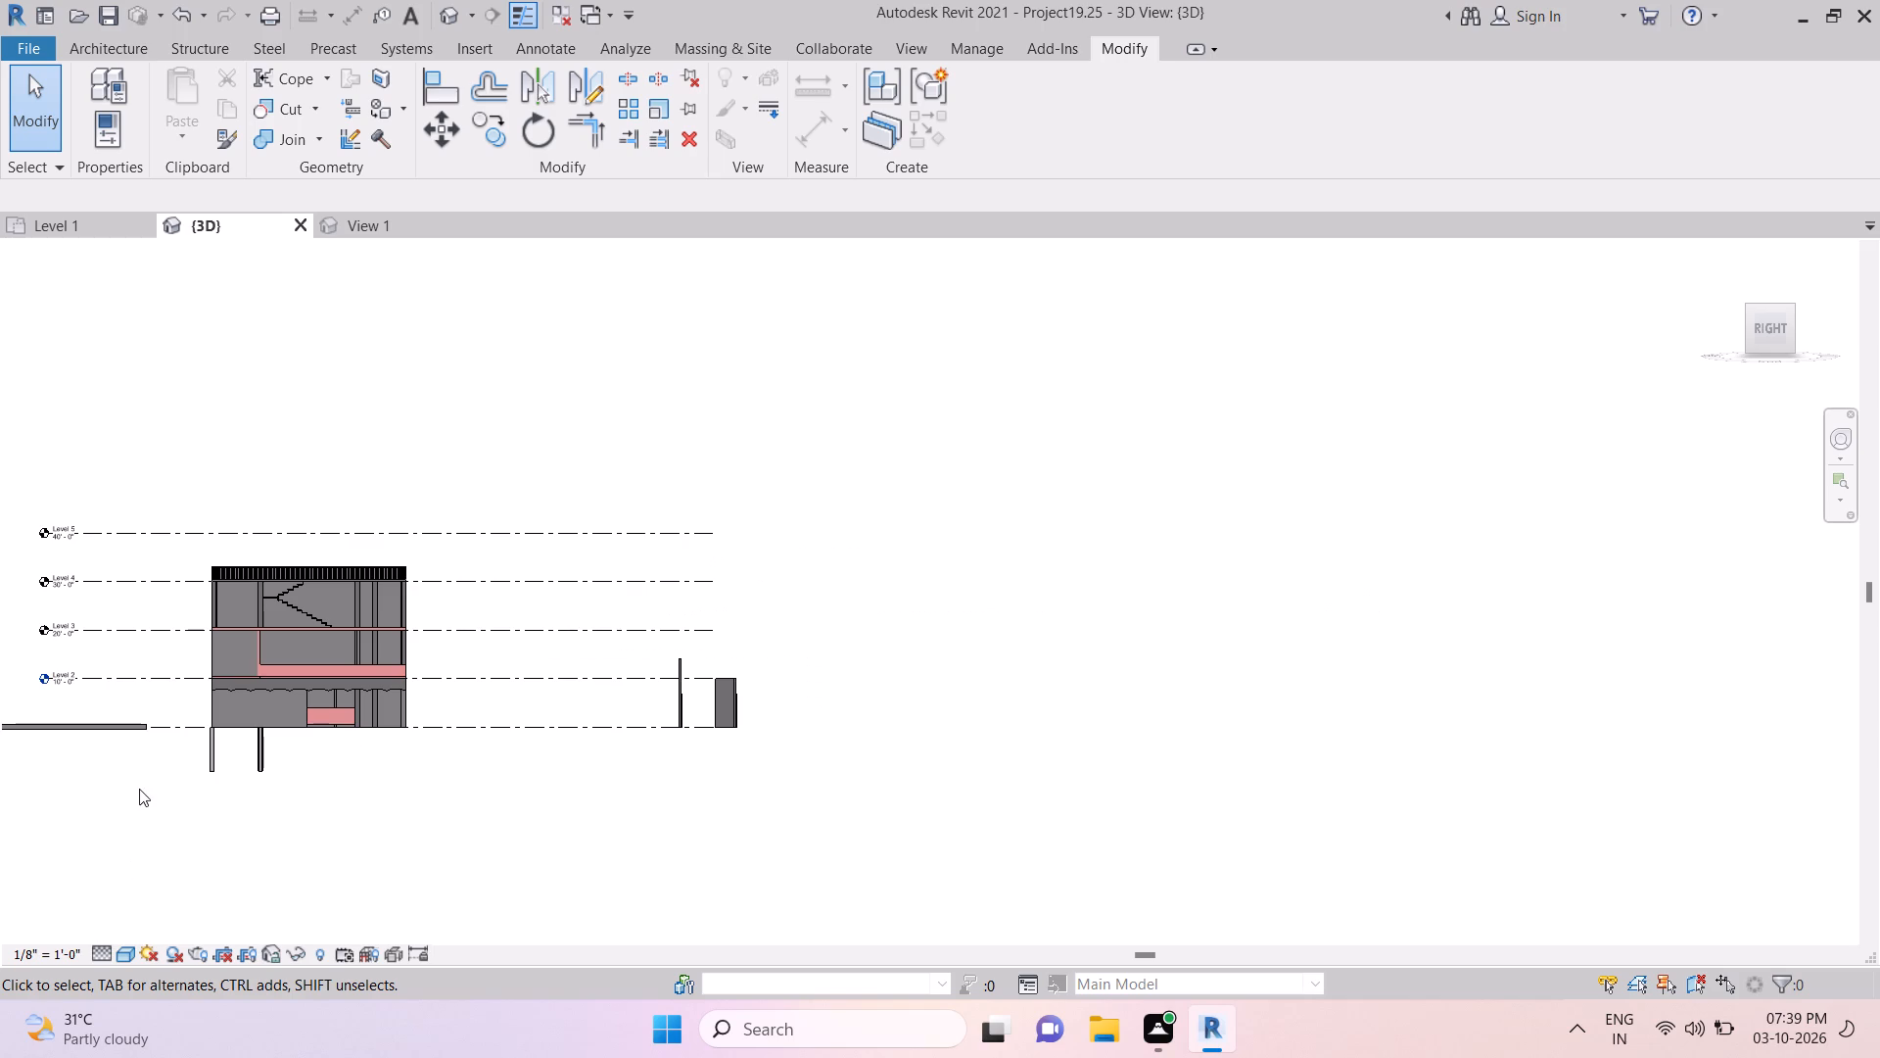
left_click(220, 761)
key("BackSpace")
left_click(264, 747)
key("BackSpace")
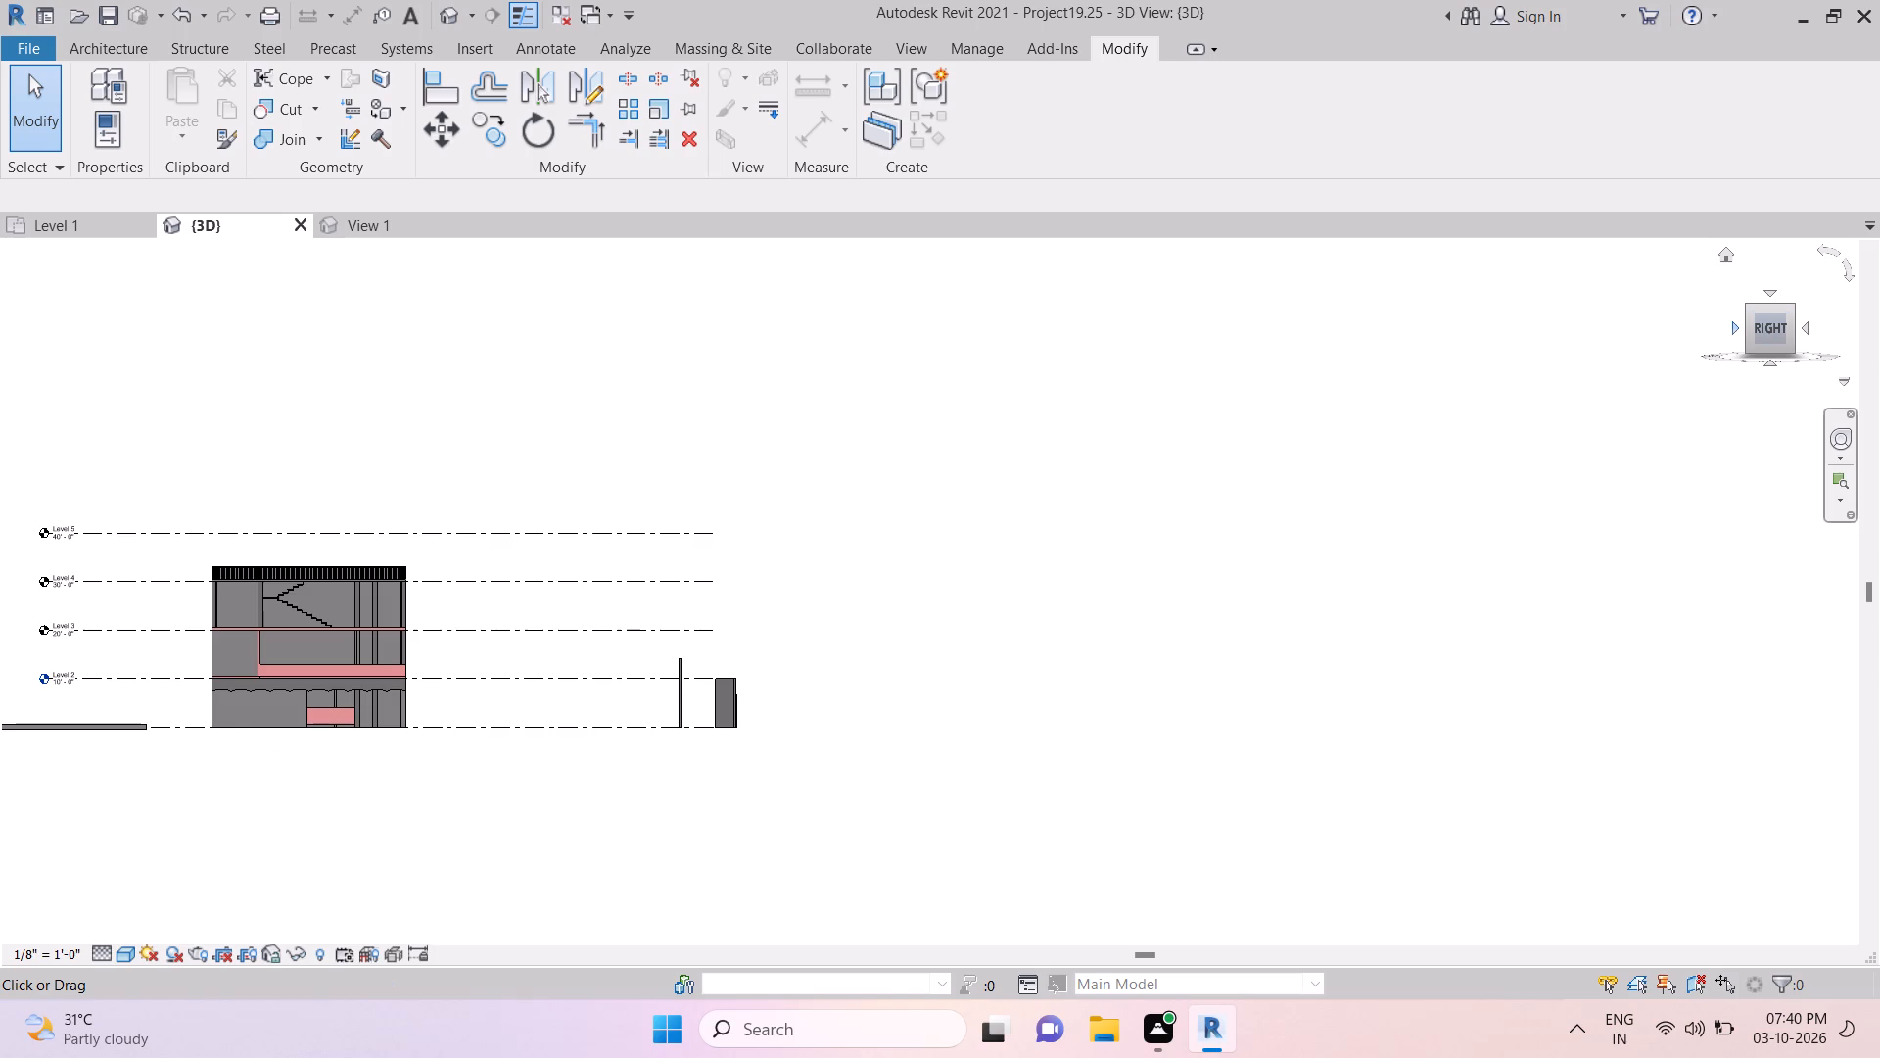
Examine the model from the front, and inspect the building, detached walls and floor slab in the Level 1 plan.
left_click(1733, 335)
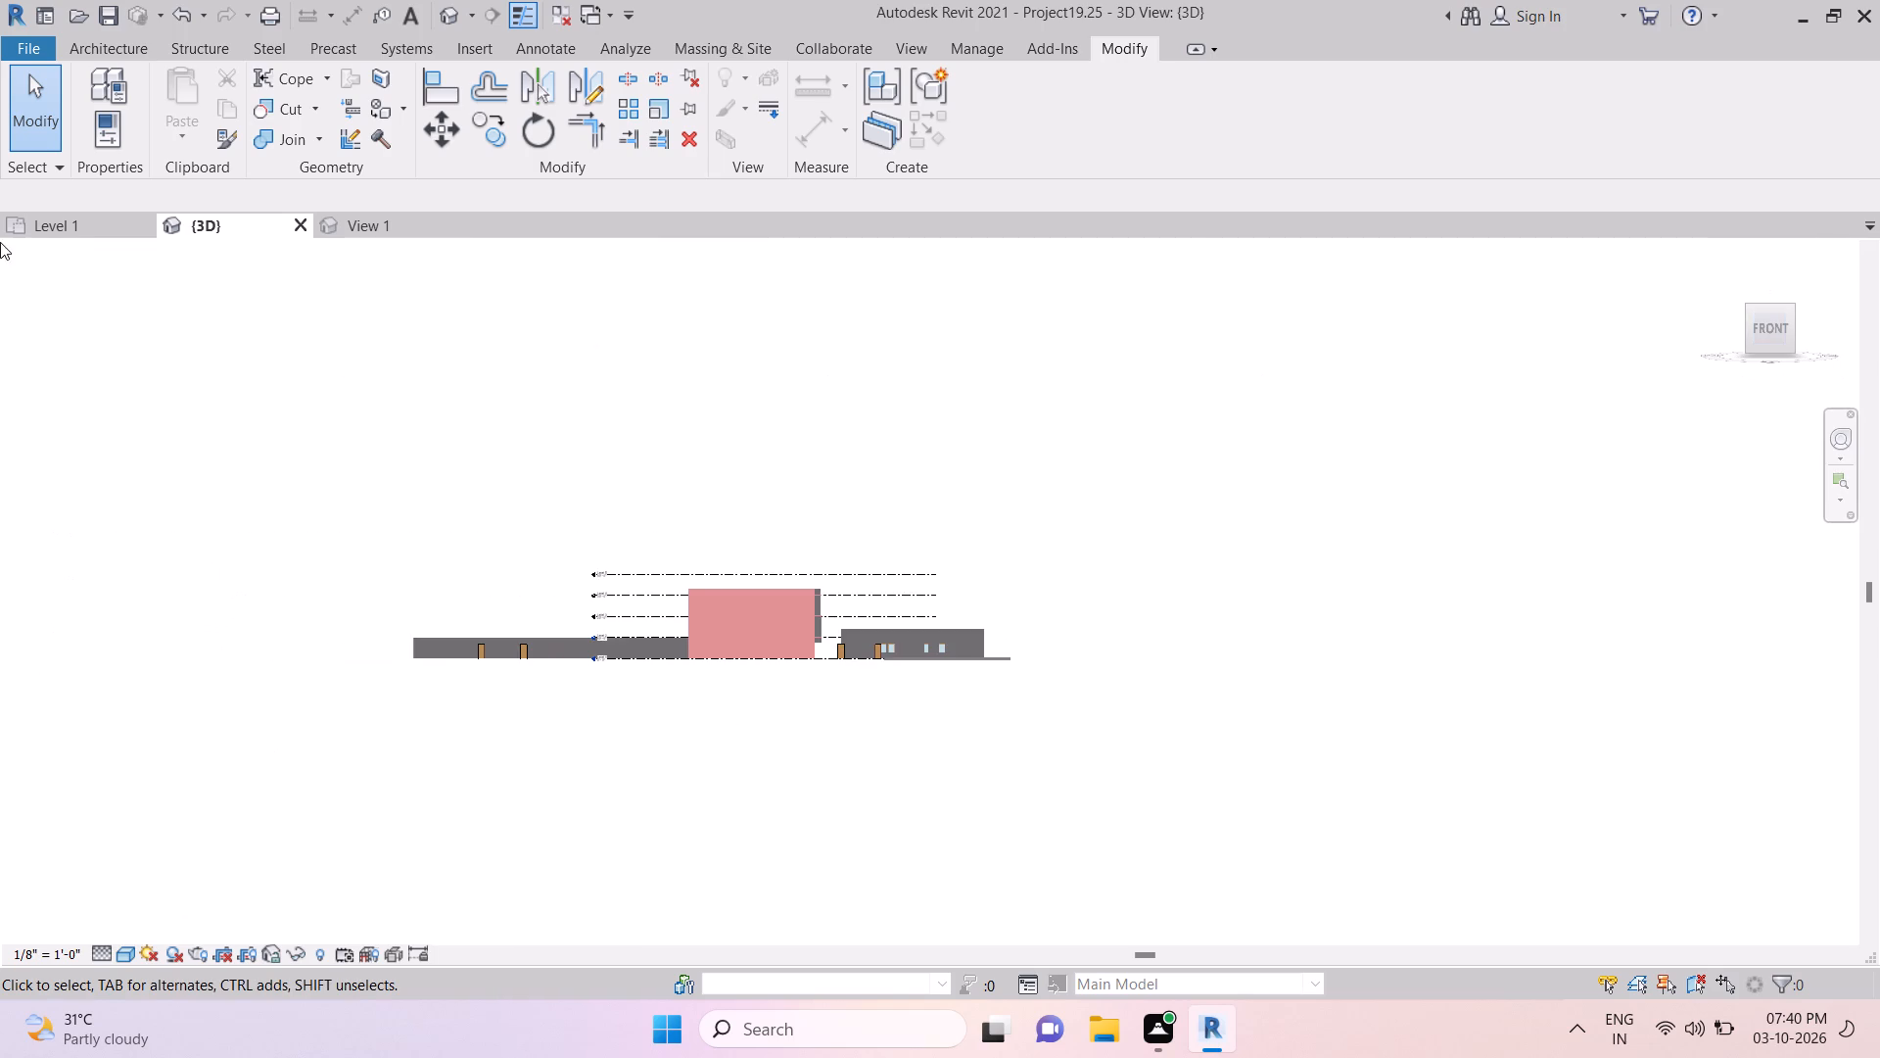
left_click(70, 225)
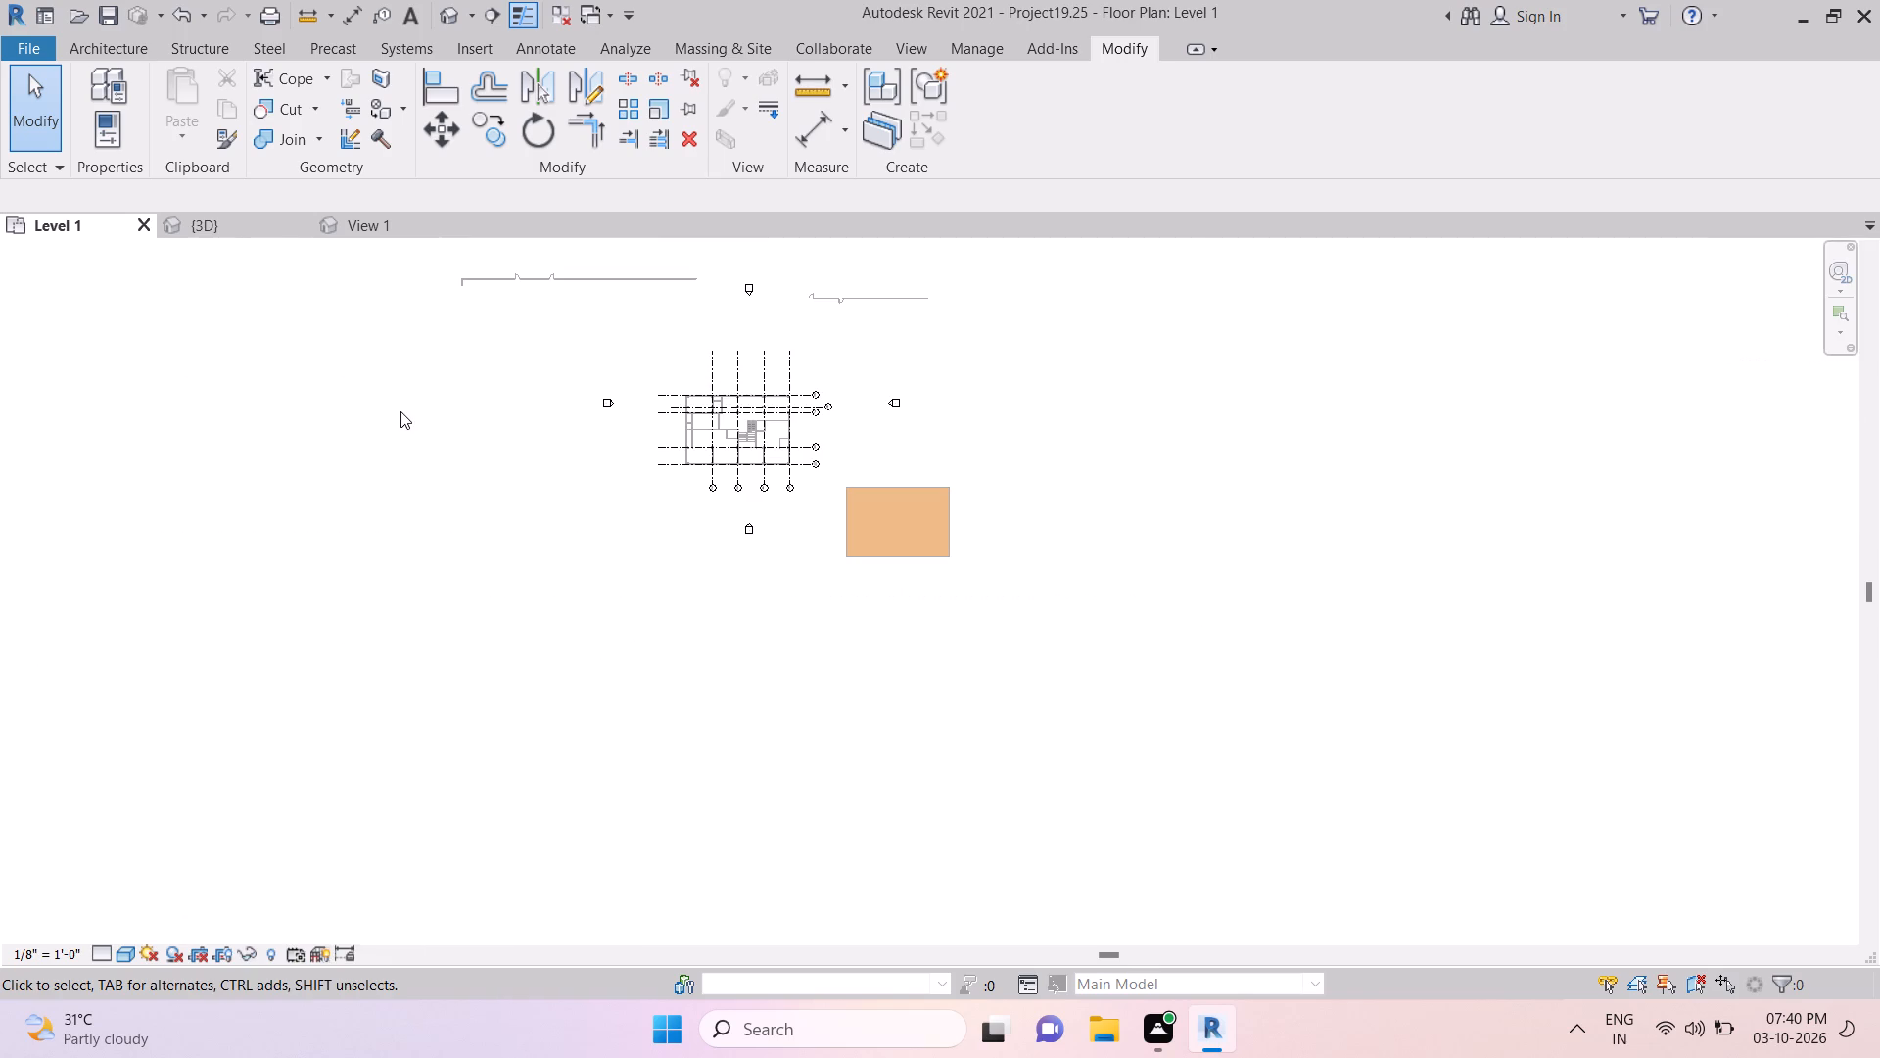
scroll(606, 562, "down", 3)
scroll(608, 562, "up", 8)
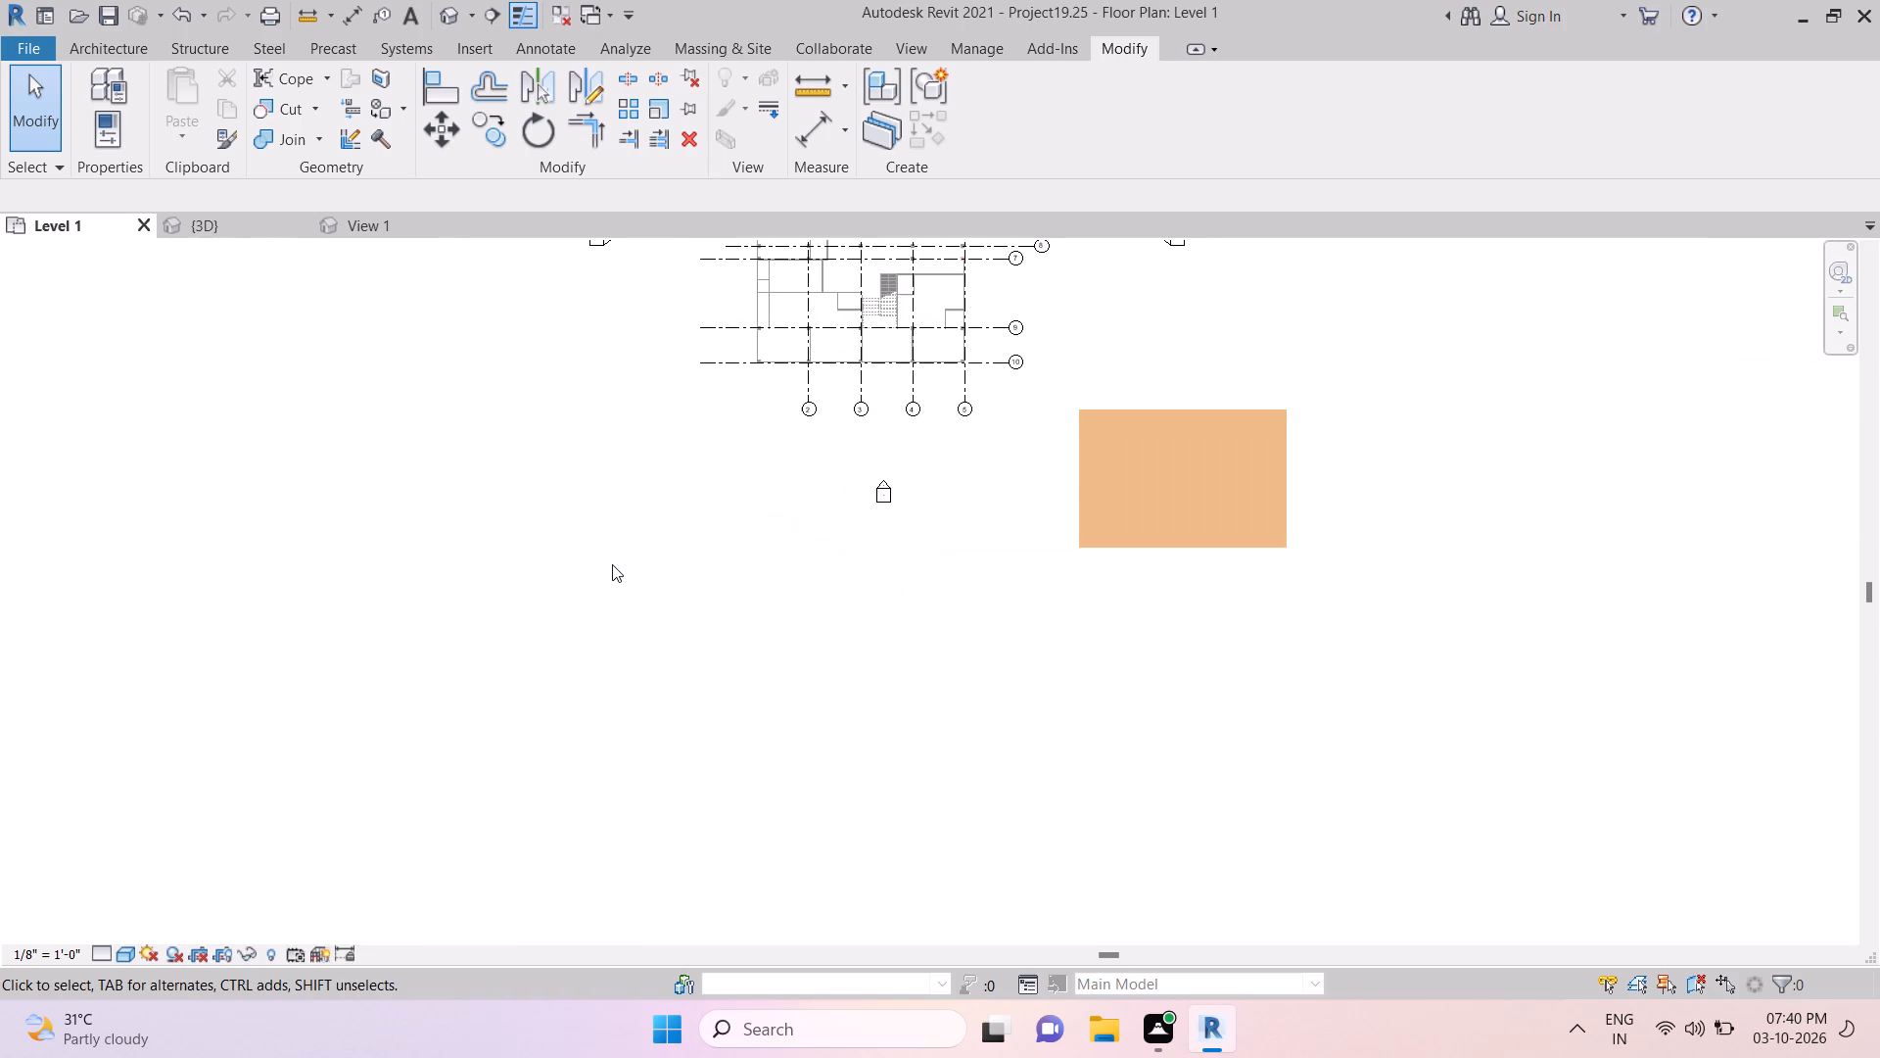
scroll(848, 581, "down", 2)
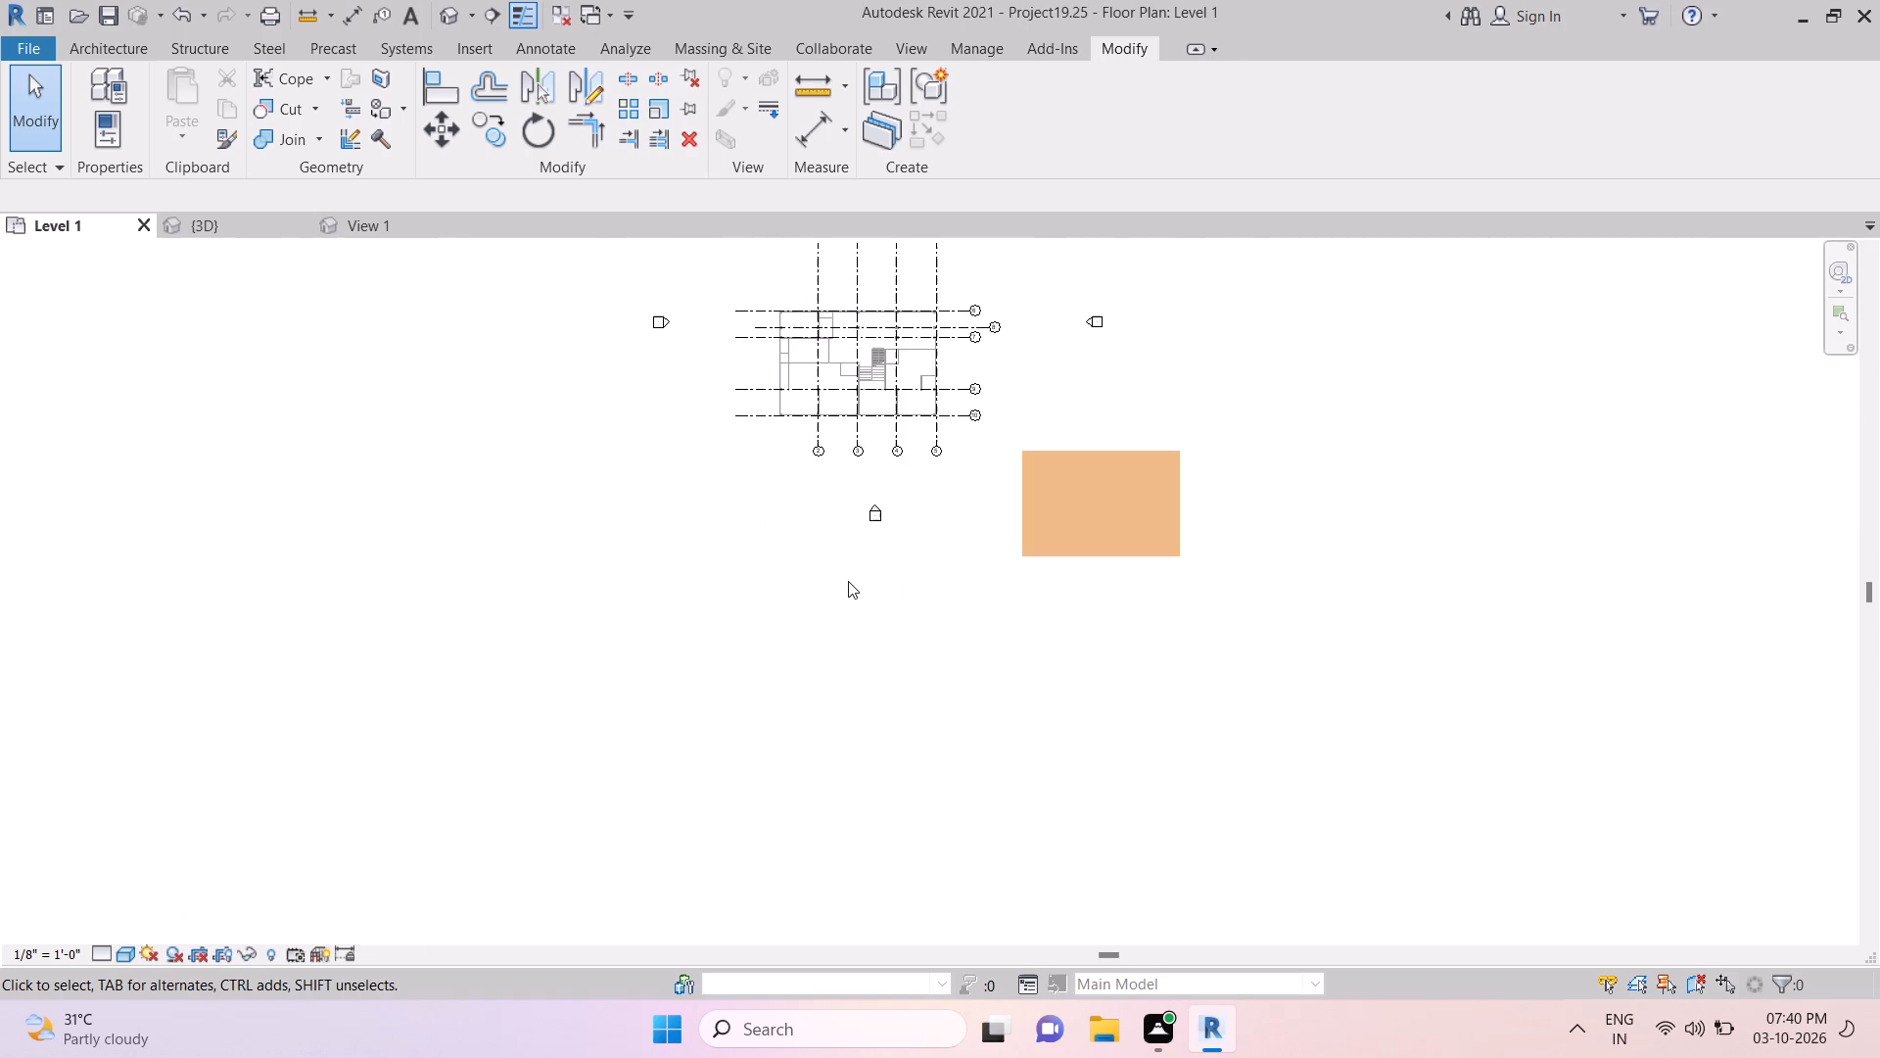
scroll(848, 581, "up", 2)
scroll(848, 581, "down", 2)
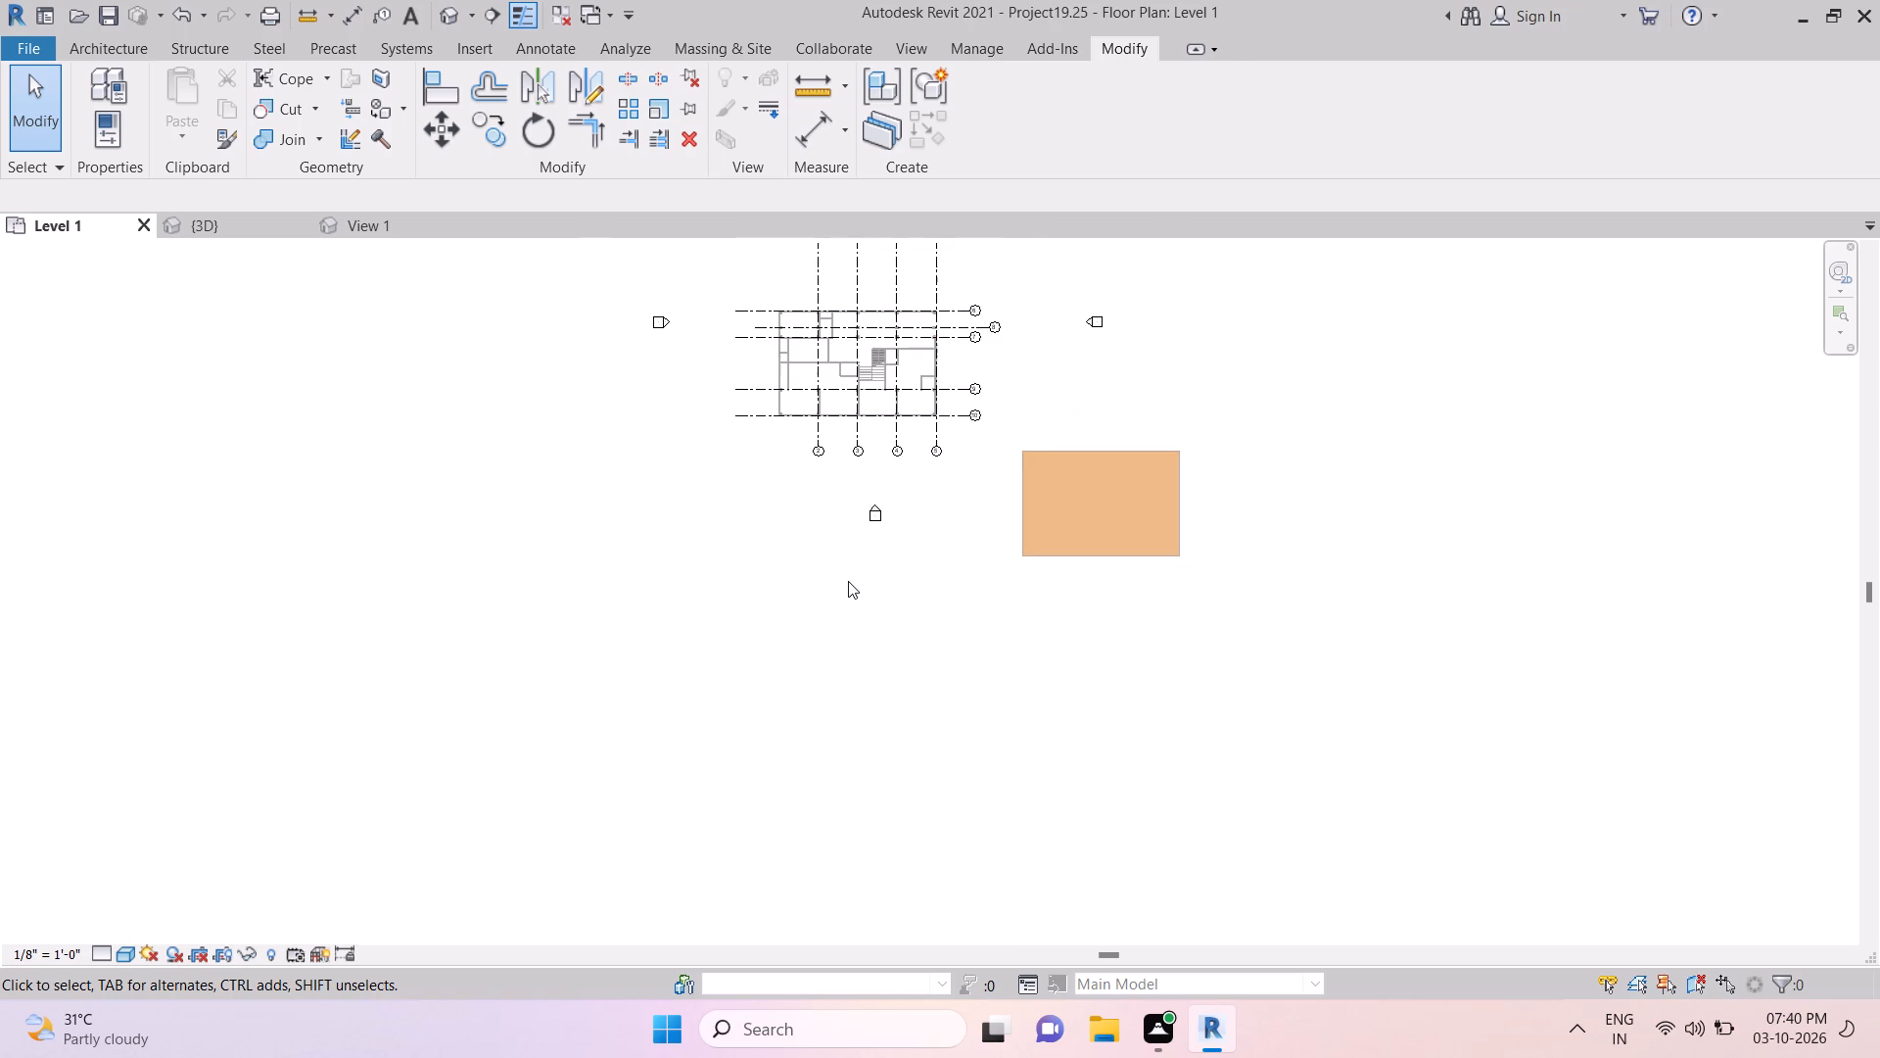
Examine the building and the detached elements around it from the front and right sides in the {3D} view.
left_click(232, 237)
scroll(538, 464, "down", 5)
scroll(538, 465, "up", 2)
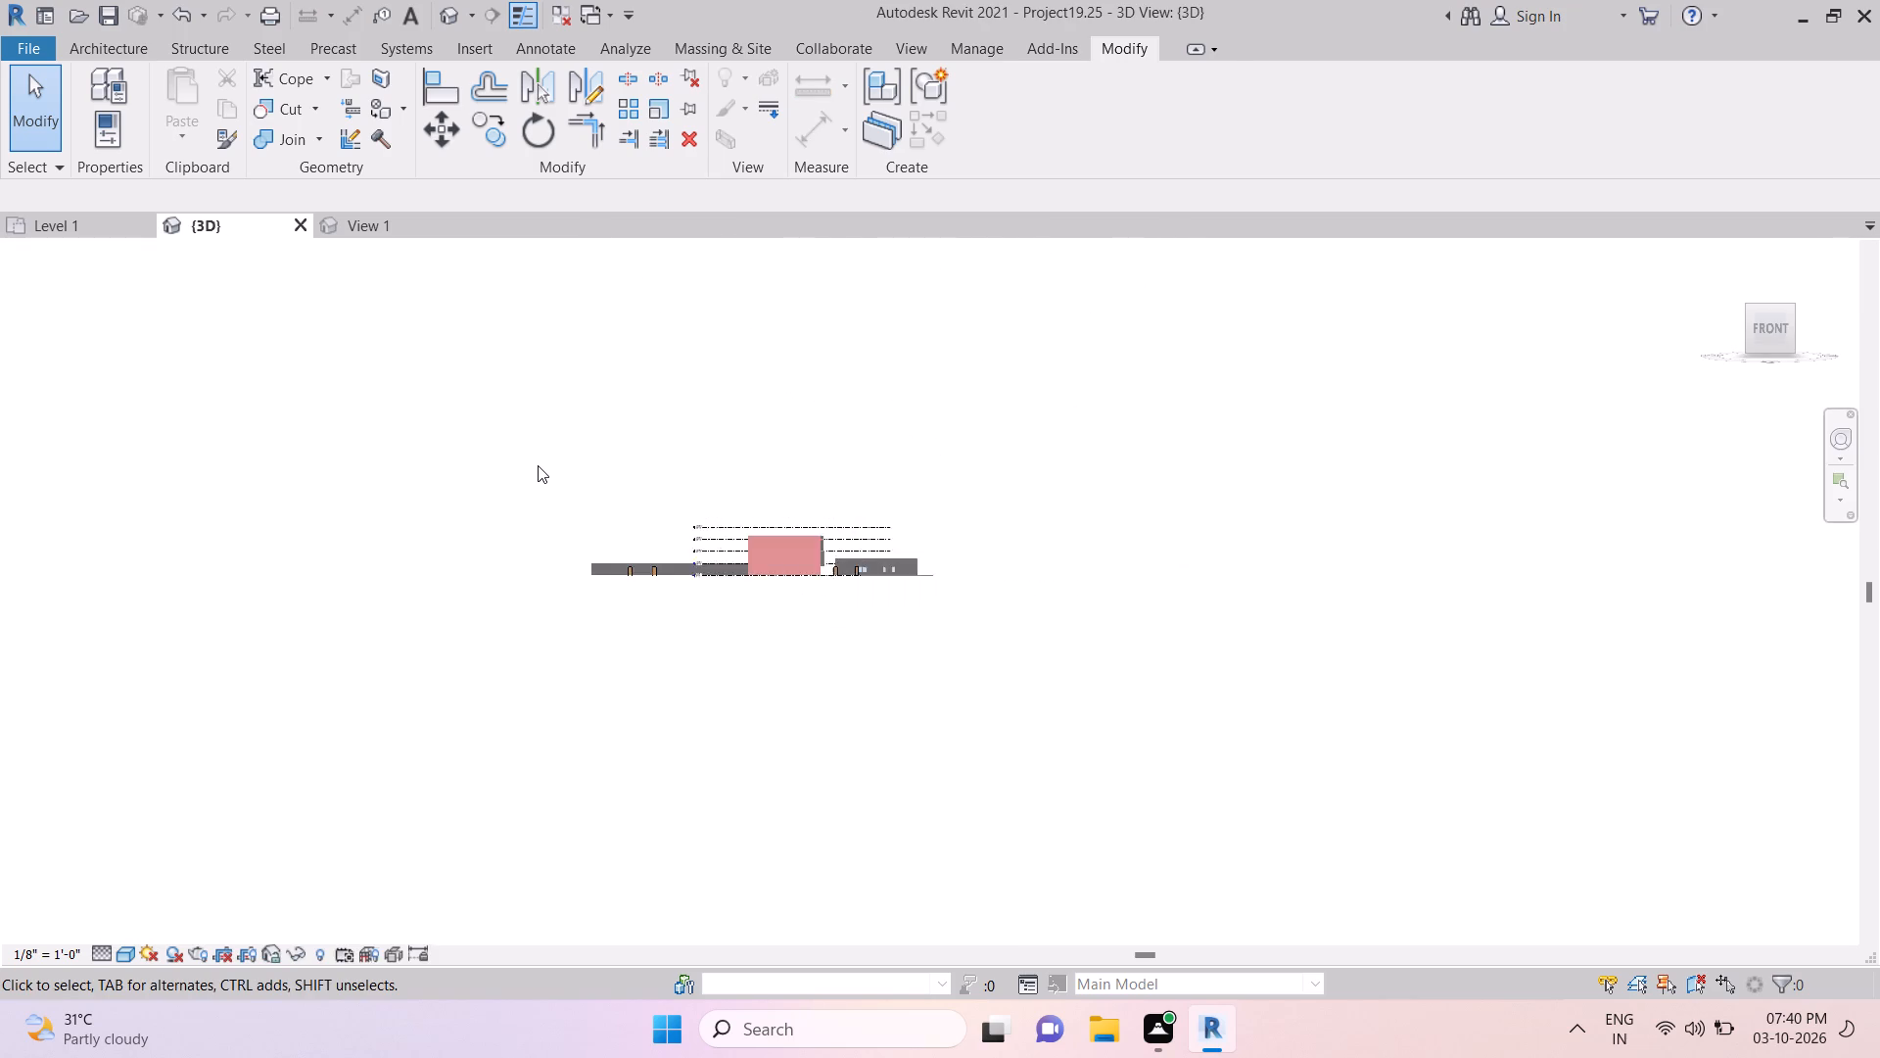
scroll(539, 466, "up", 4)
left_click(1774, 321)
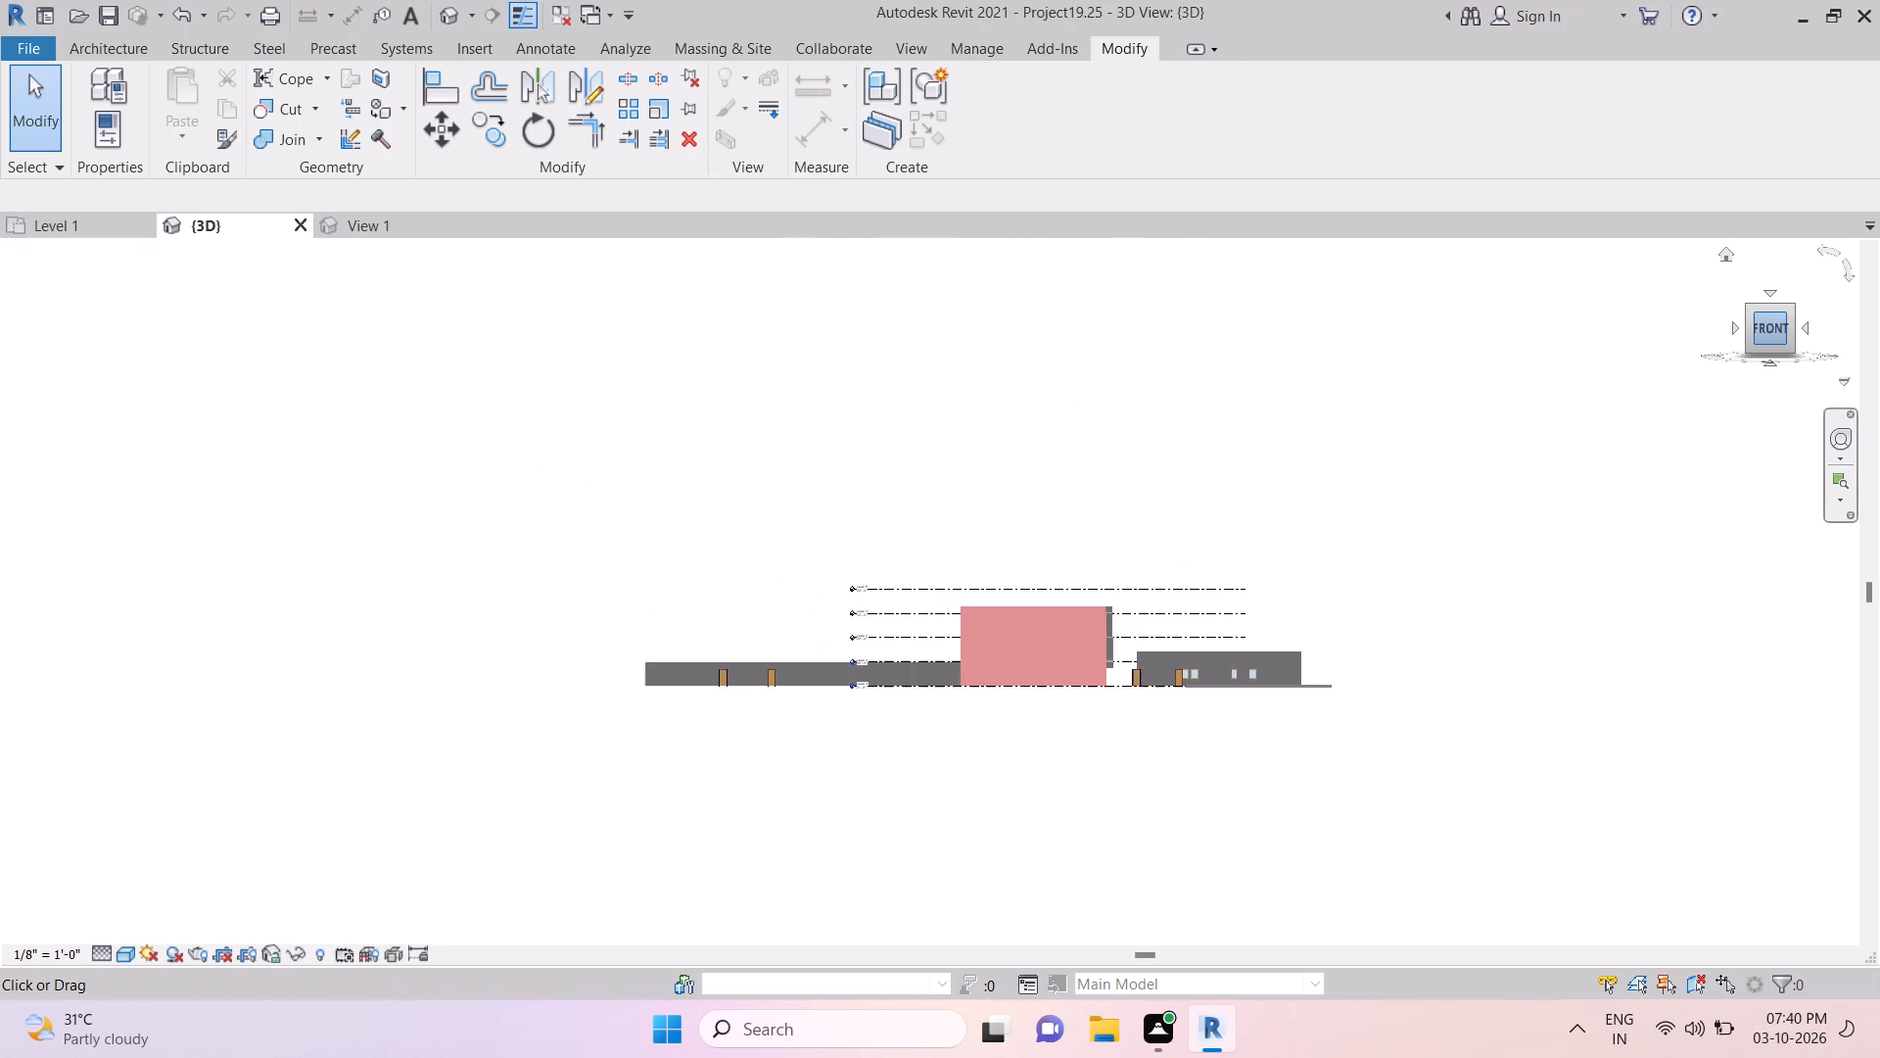
left_click(1767, 339)
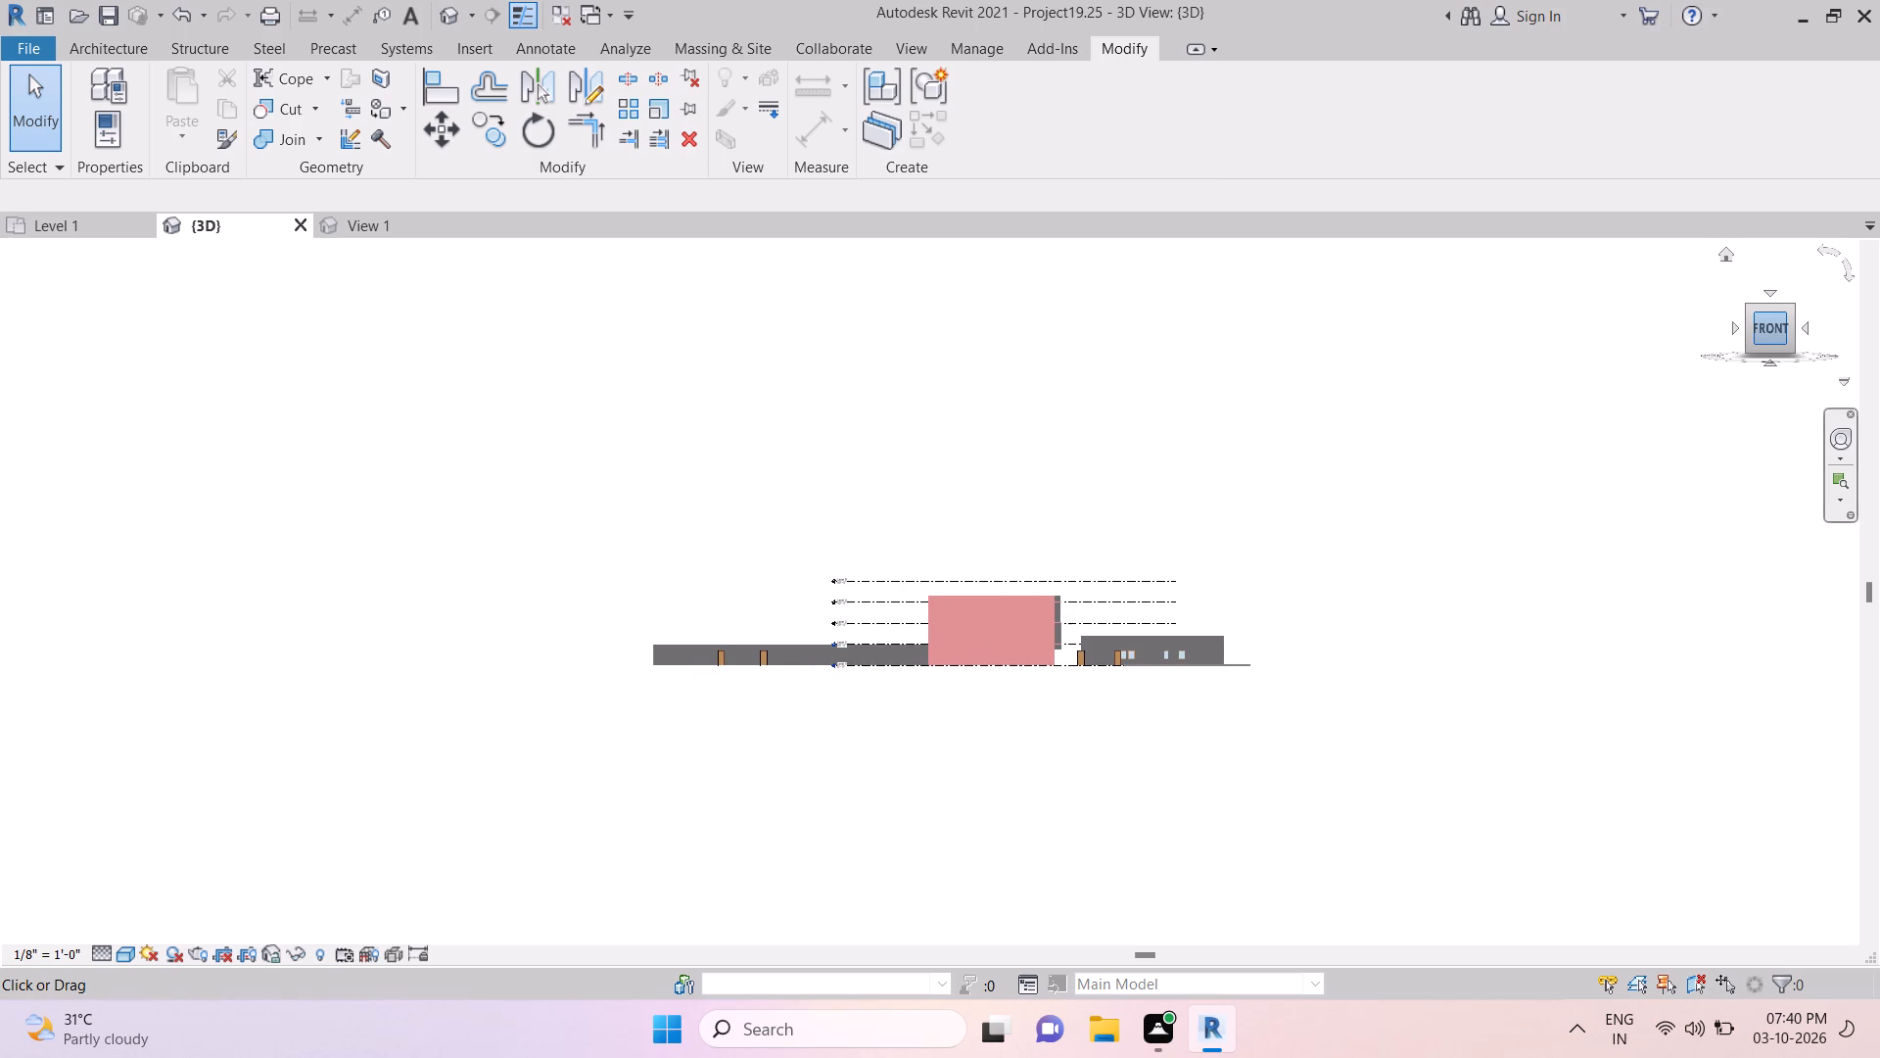
left_click(1767, 339)
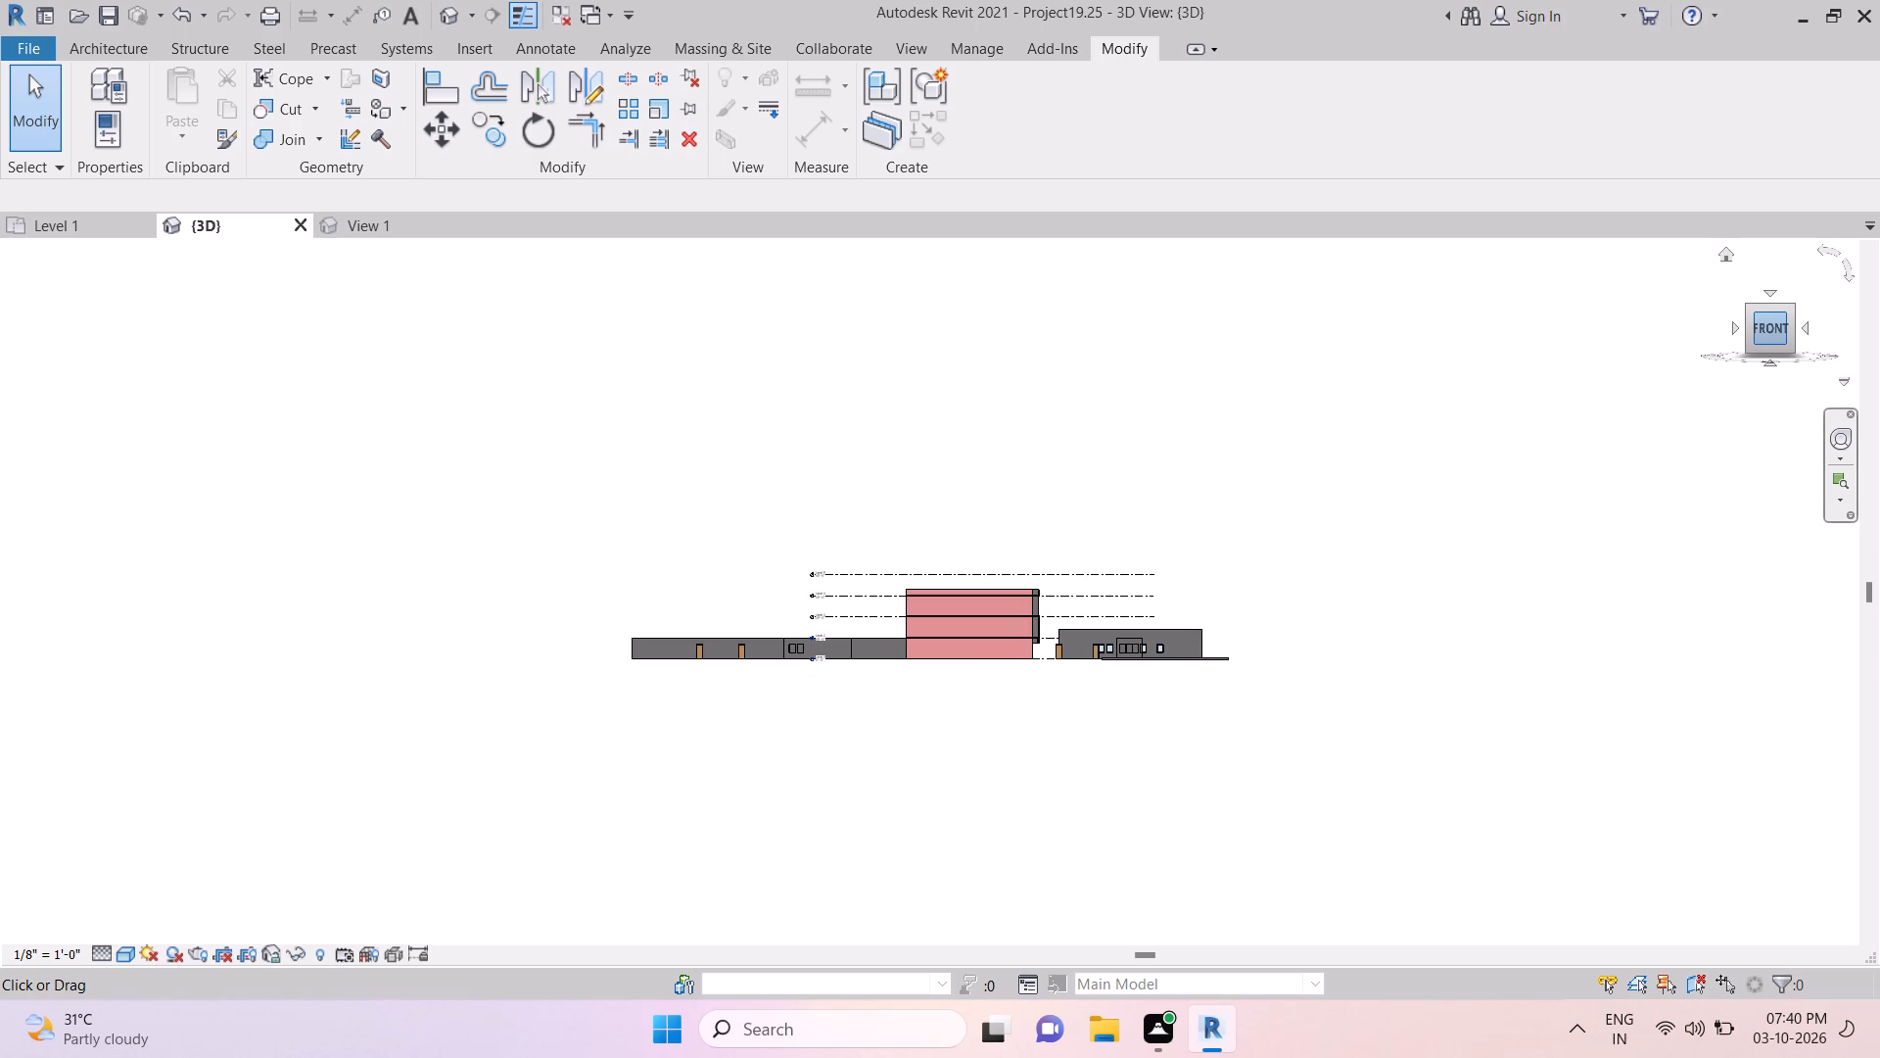
left_click(1797, 332)
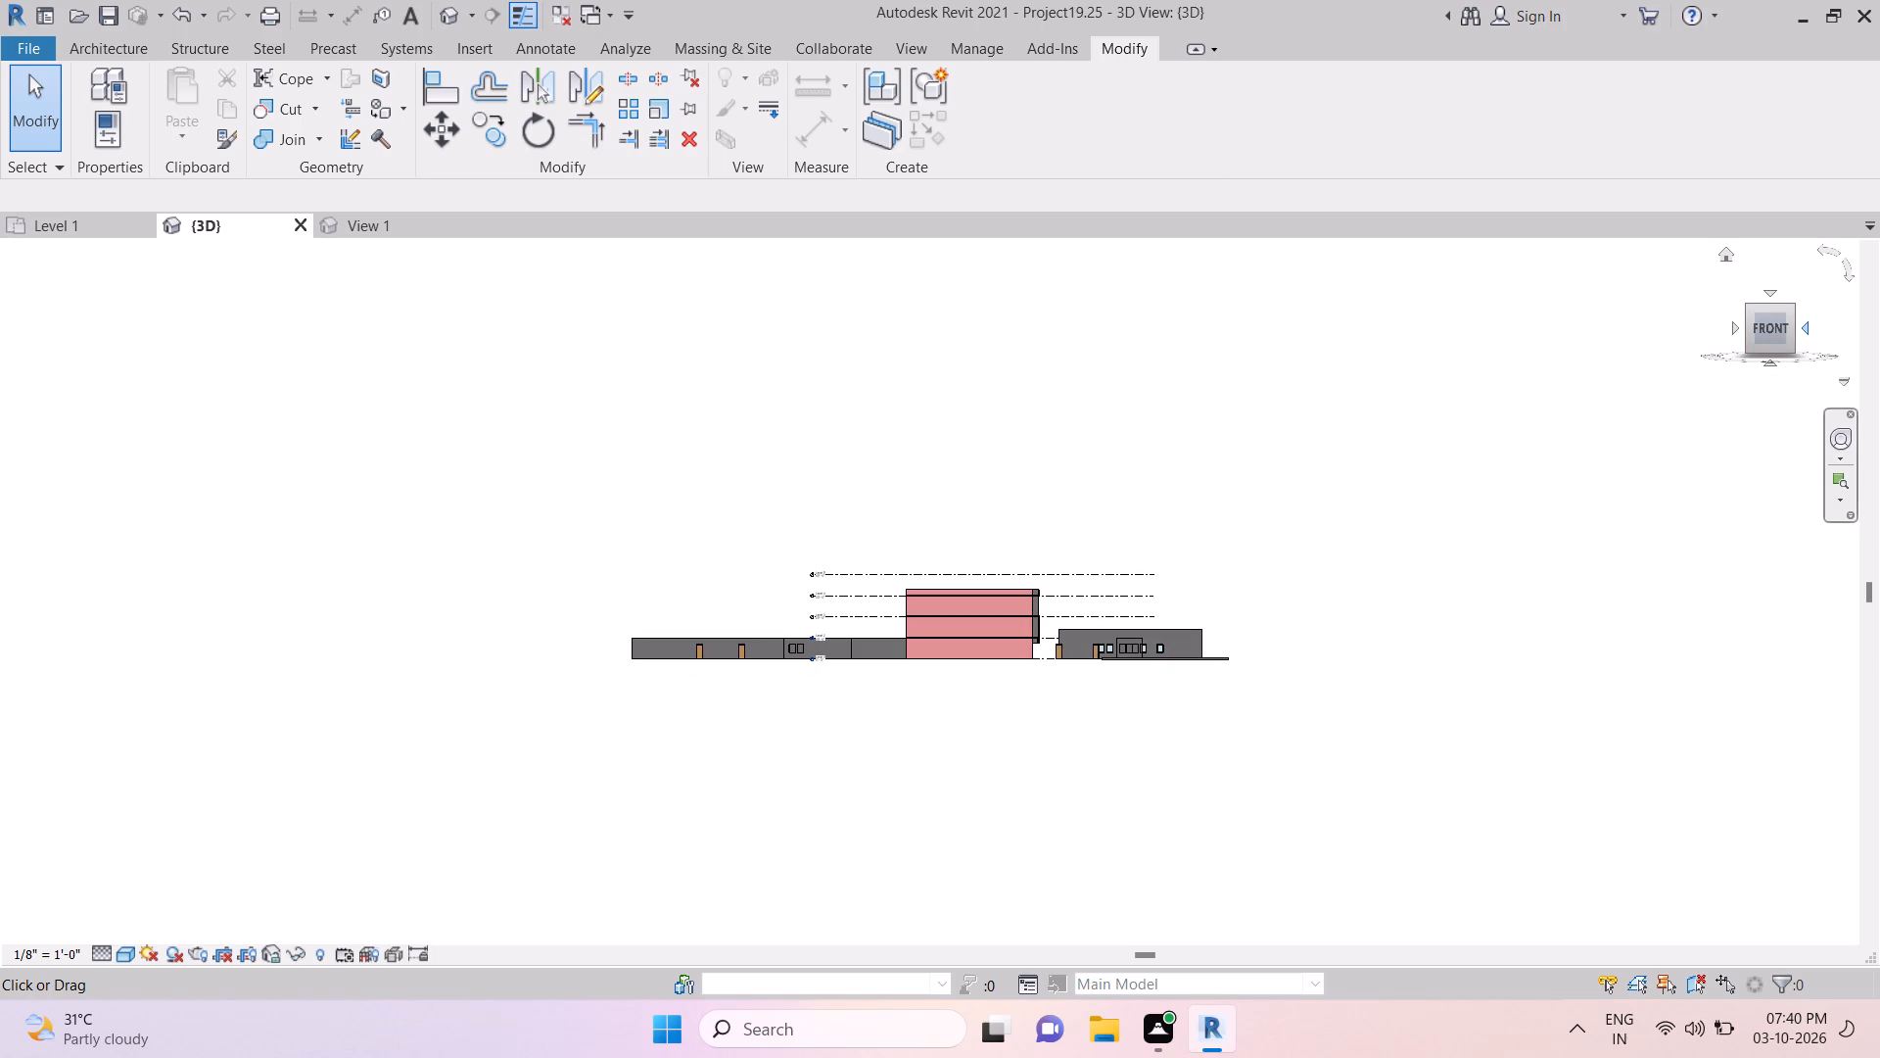
left_click(1797, 332)
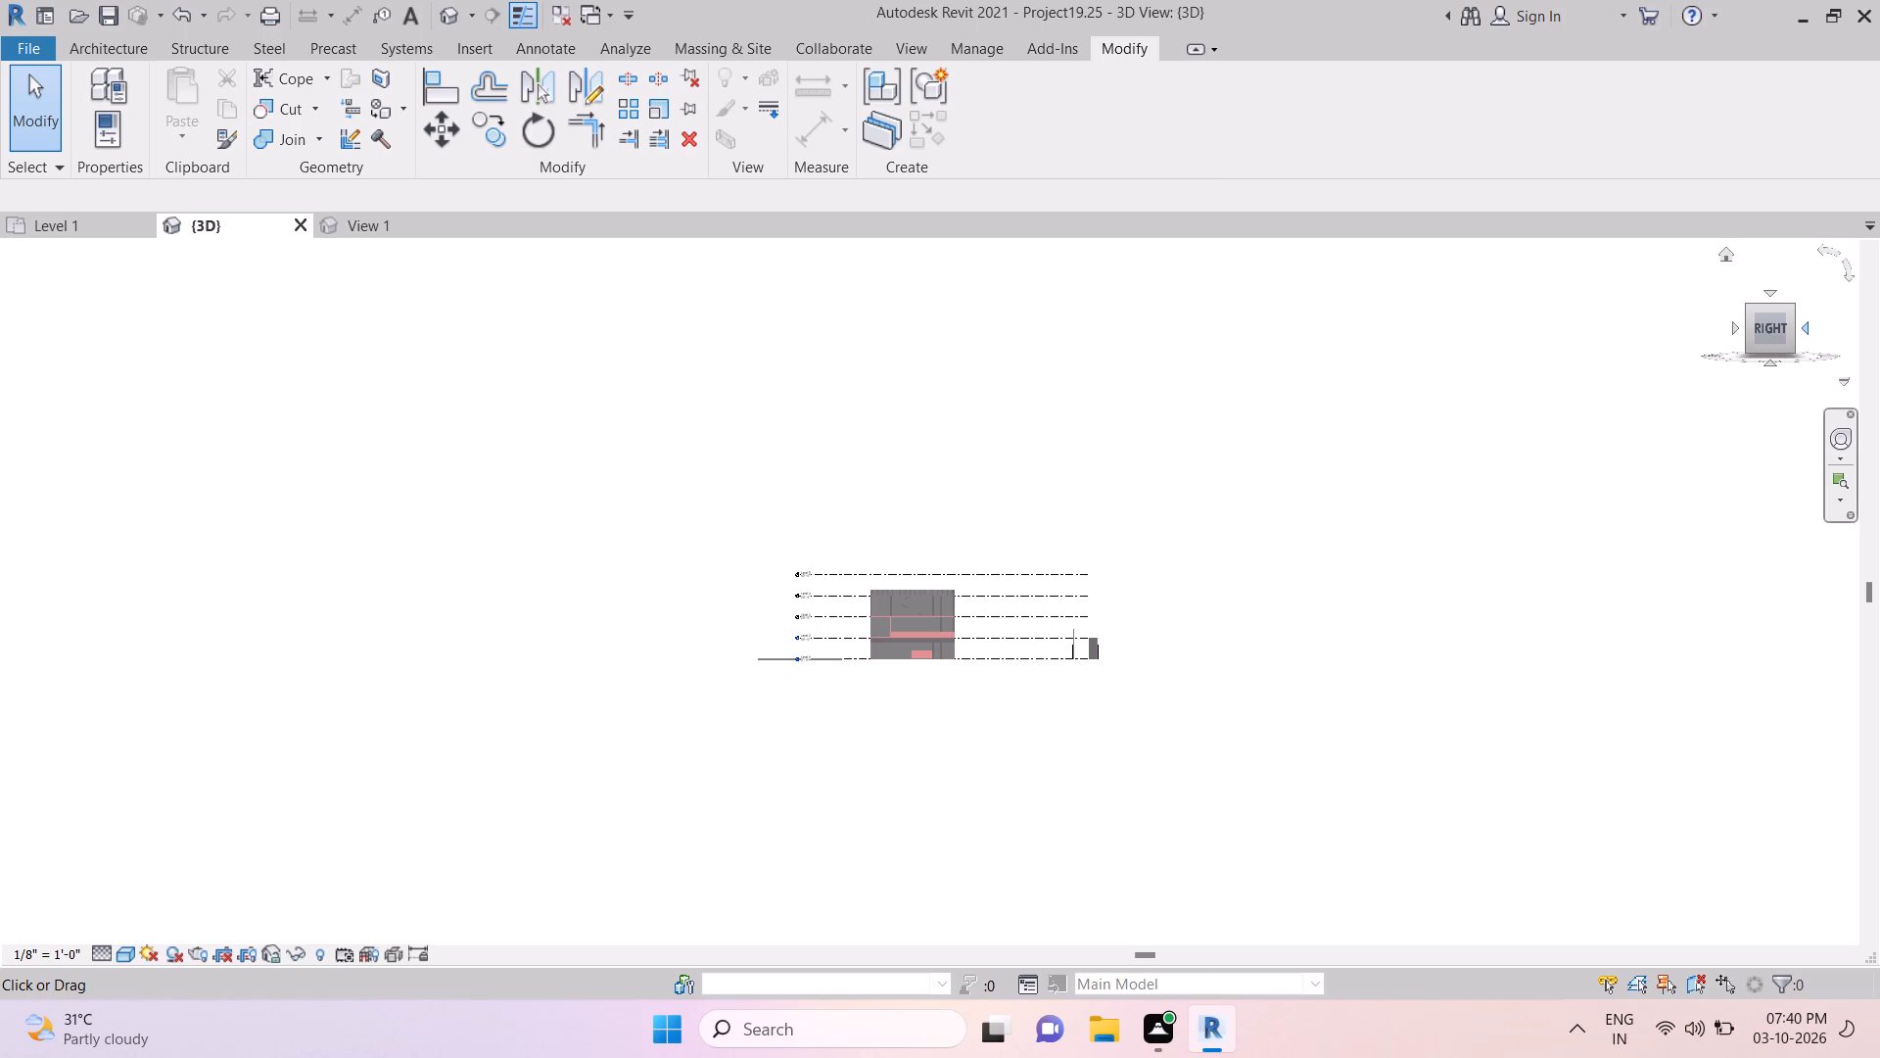
scroll(1255, 678, "down", 6)
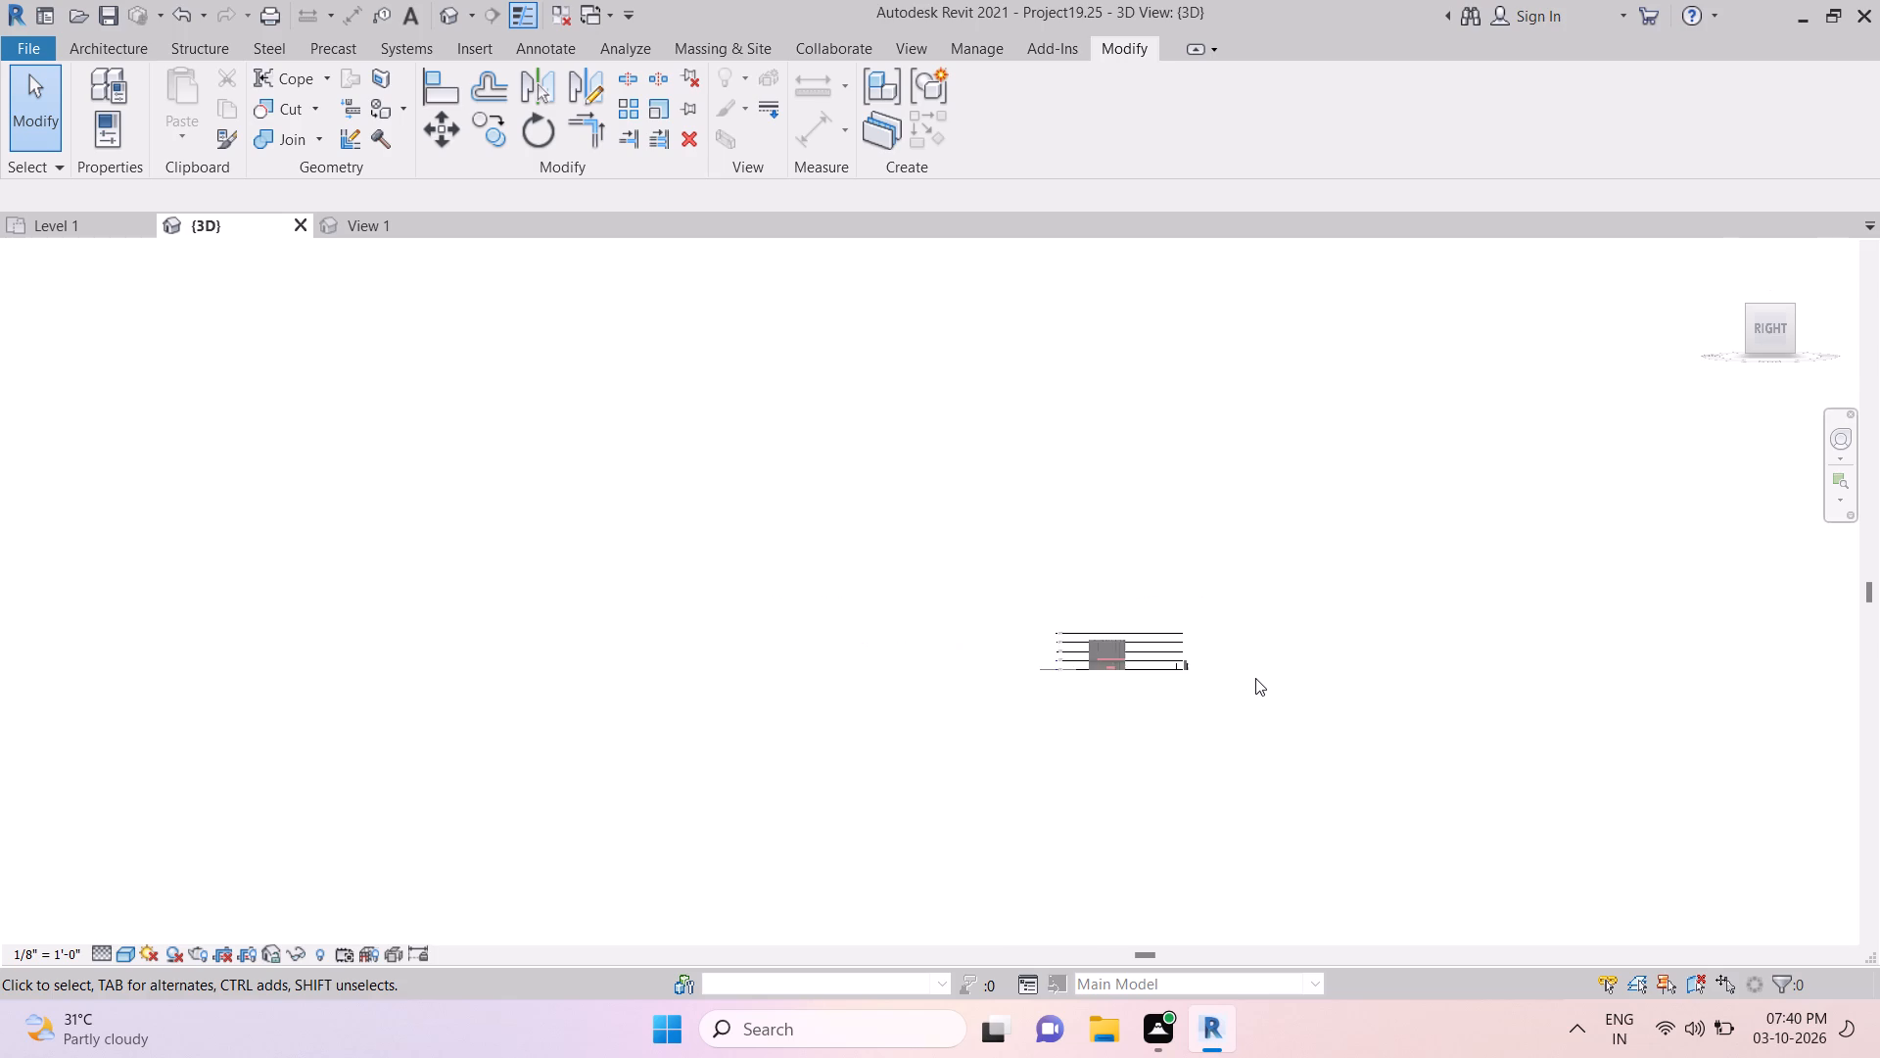
scroll(1255, 678, "up", 14)
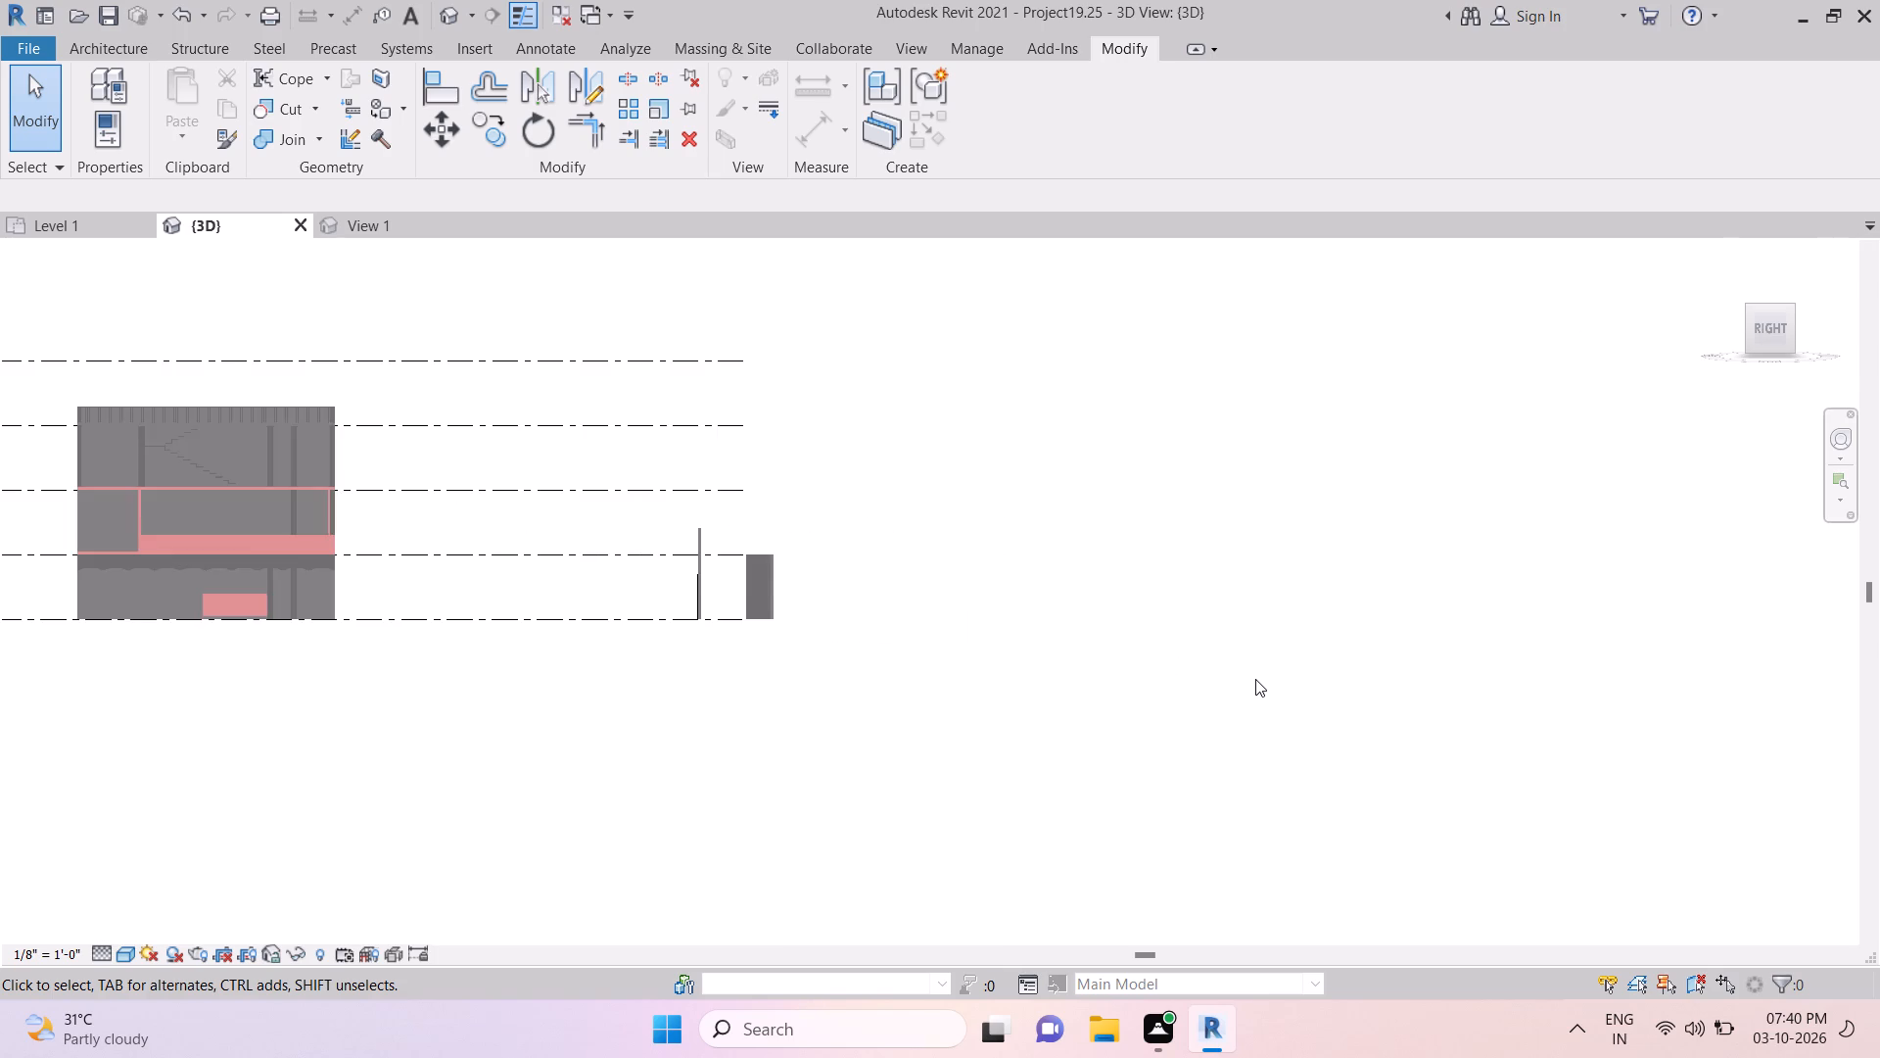
scroll(1255, 679, "up", 1)
scroll(1255, 679, "down", 1)
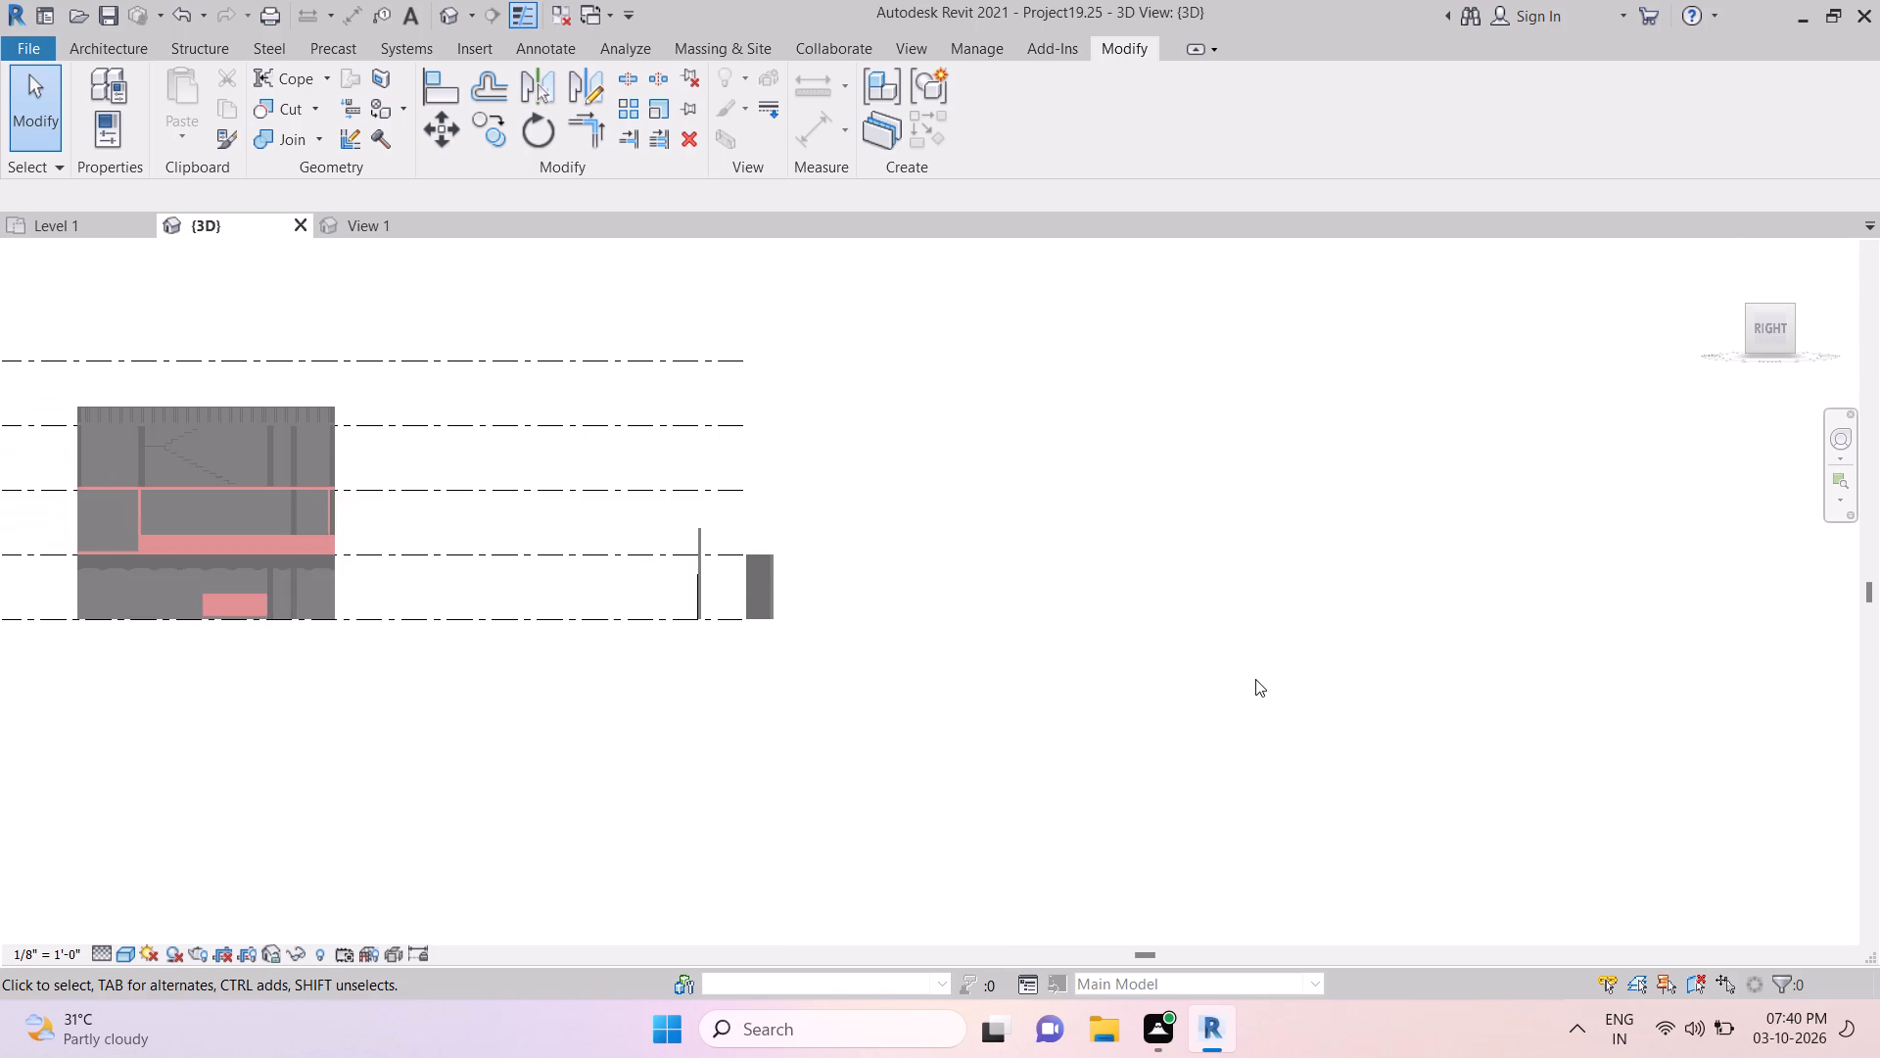
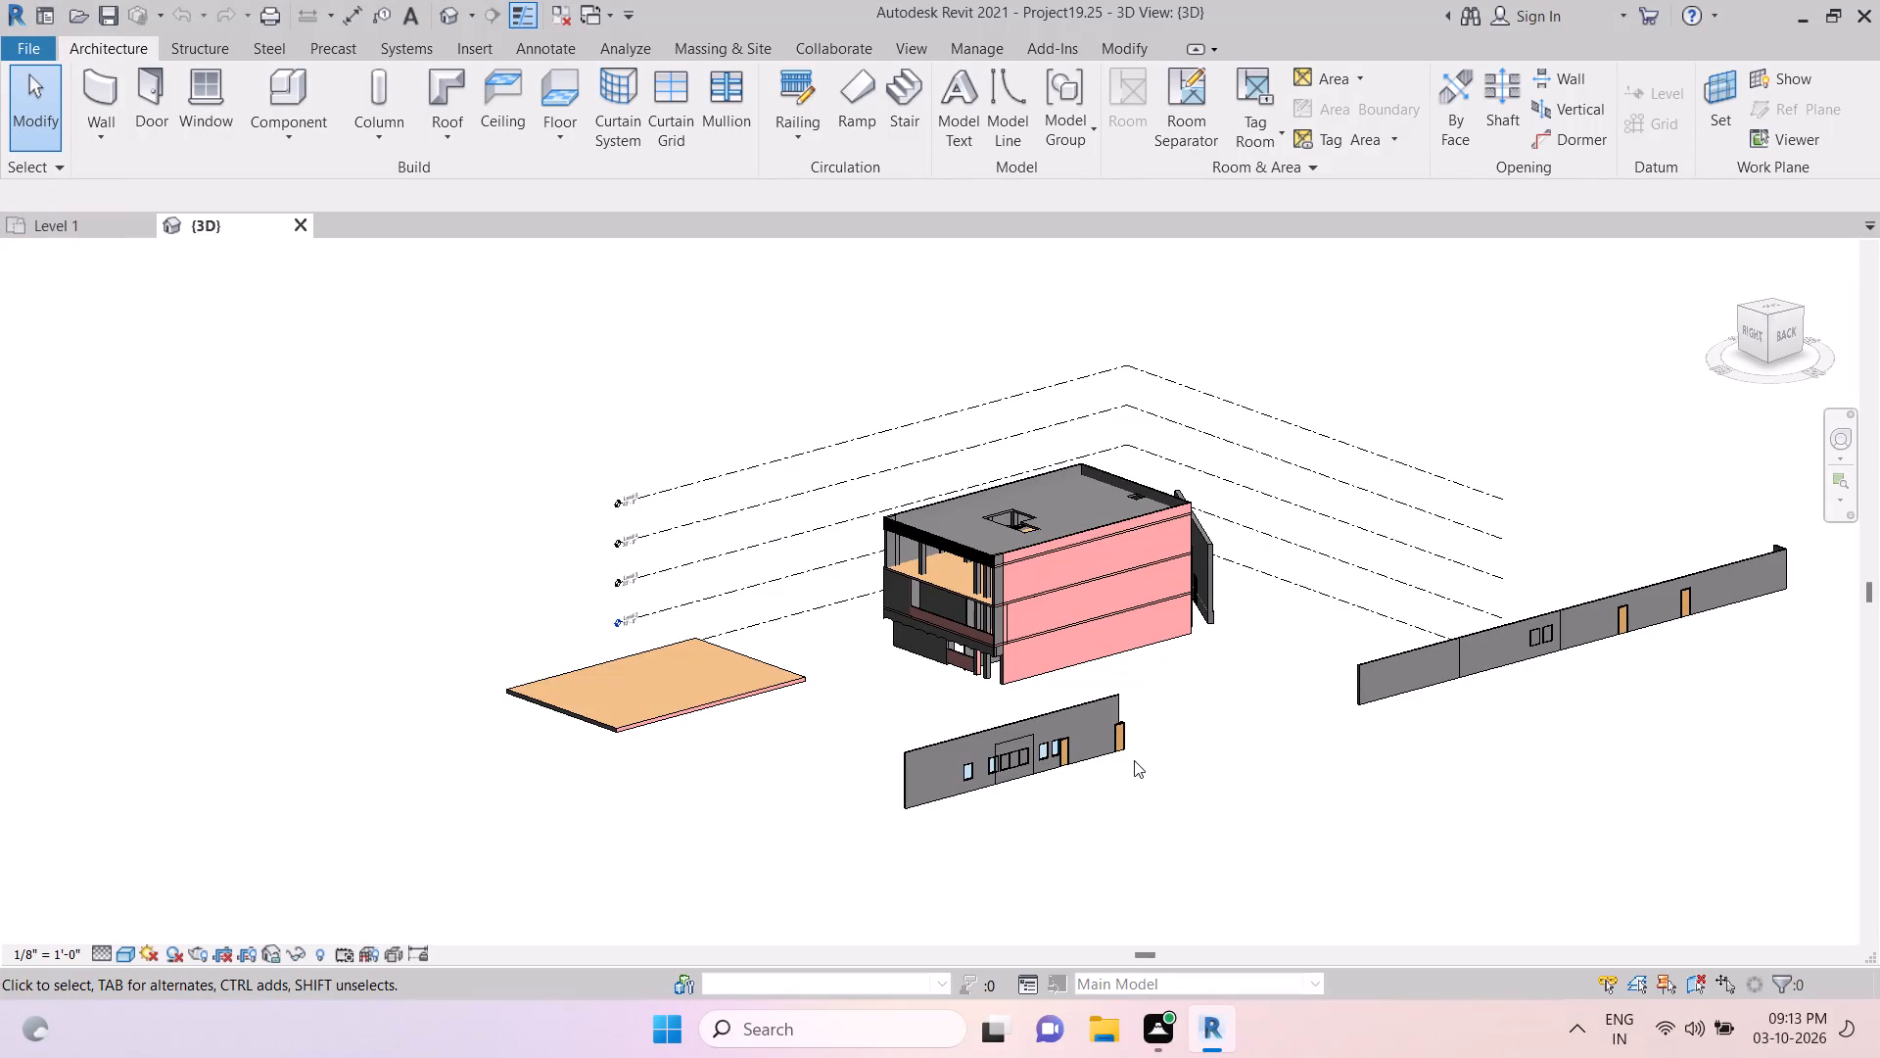
Delete the shorter detached wall beside the building together with its windows and doors.
middle_click_drag(929, 760, 930, 762, "shift")
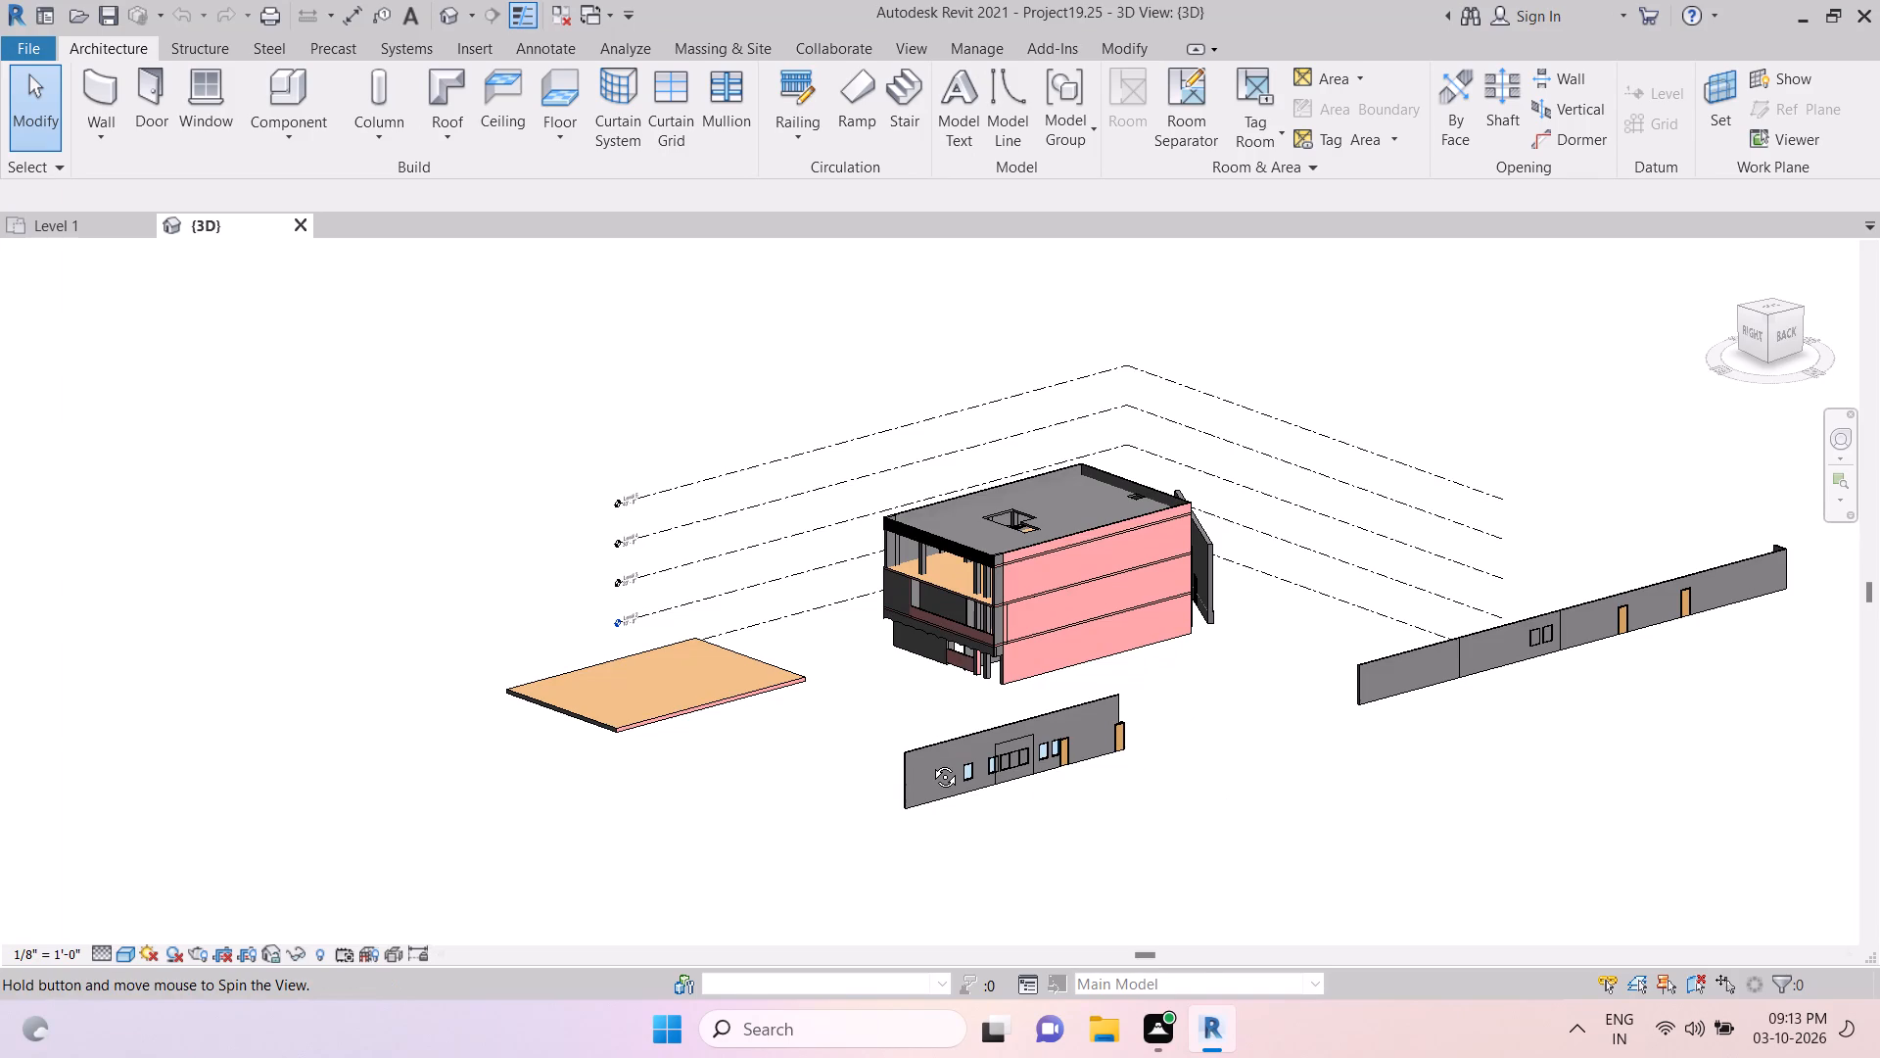
middle_click_drag(930, 762, 1137, 762, "shift")
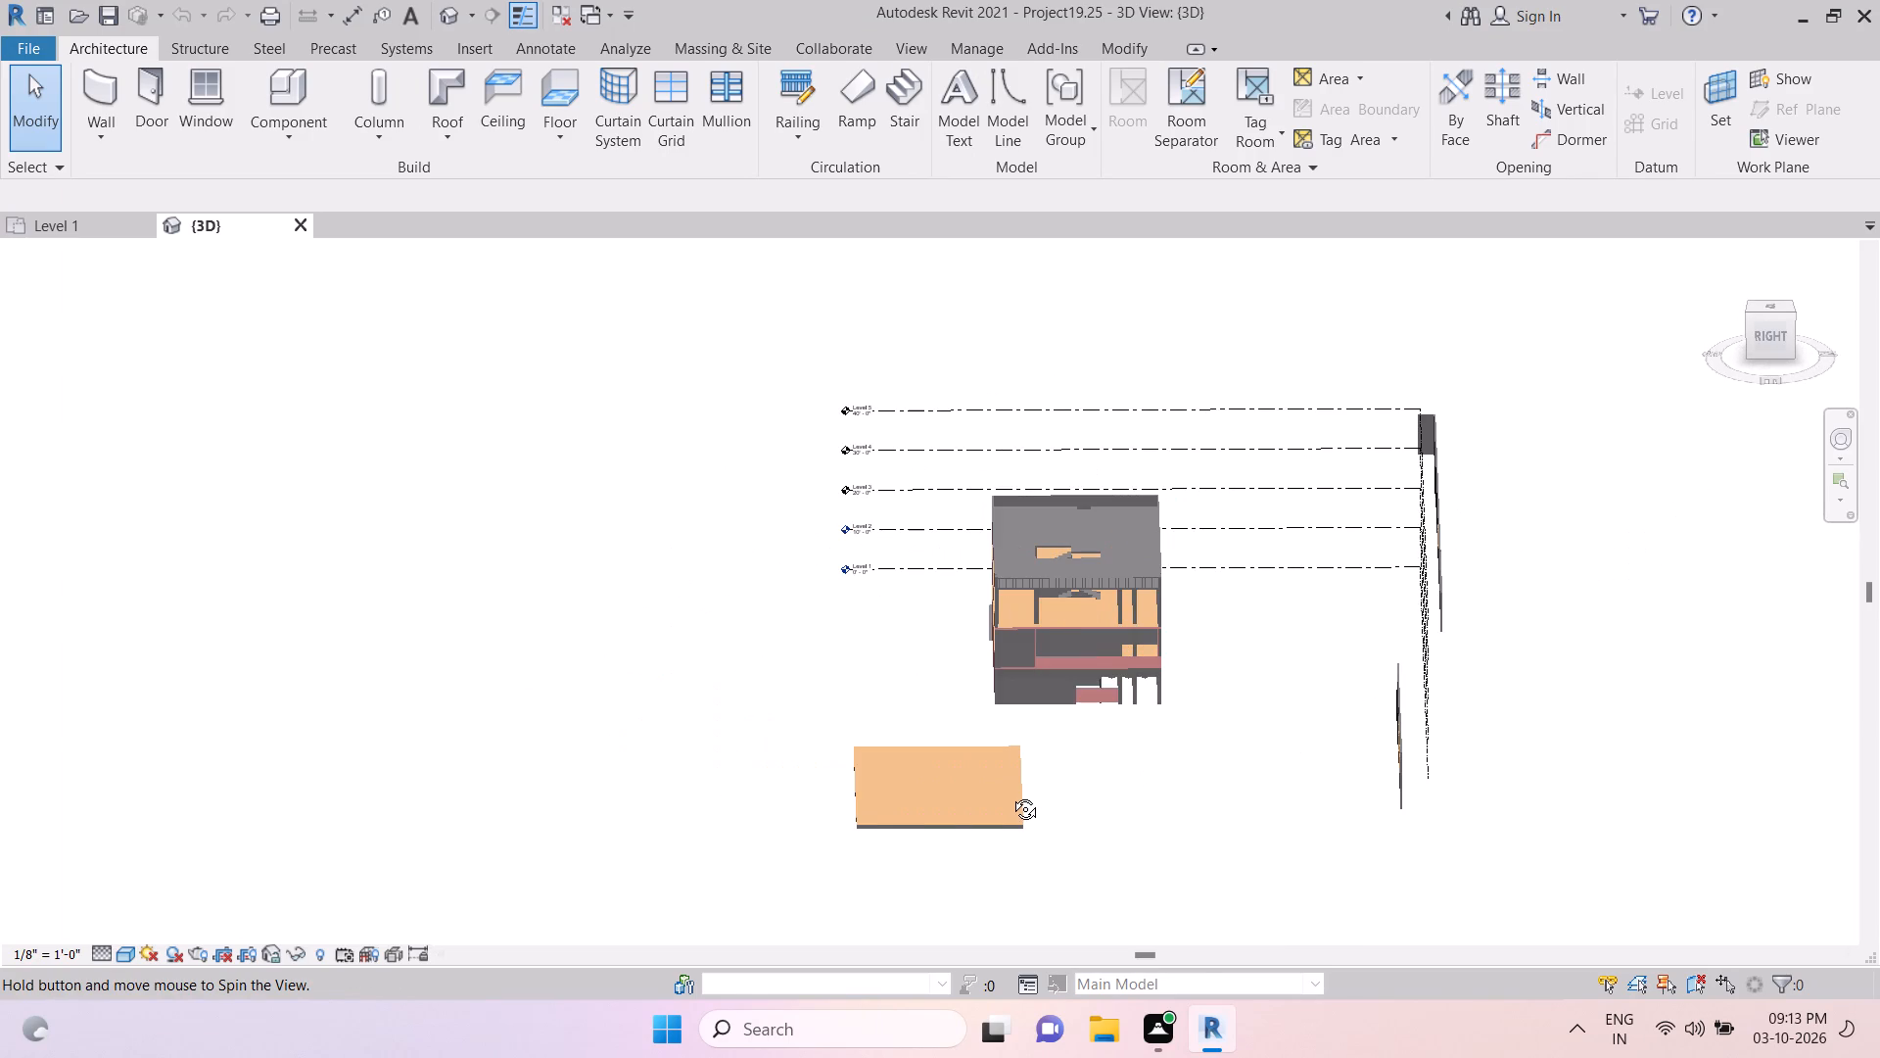
scroll(1181, 804, "up", 1, "shift")
middle_click_drag(1177, 805, 1054, 830, "shift")
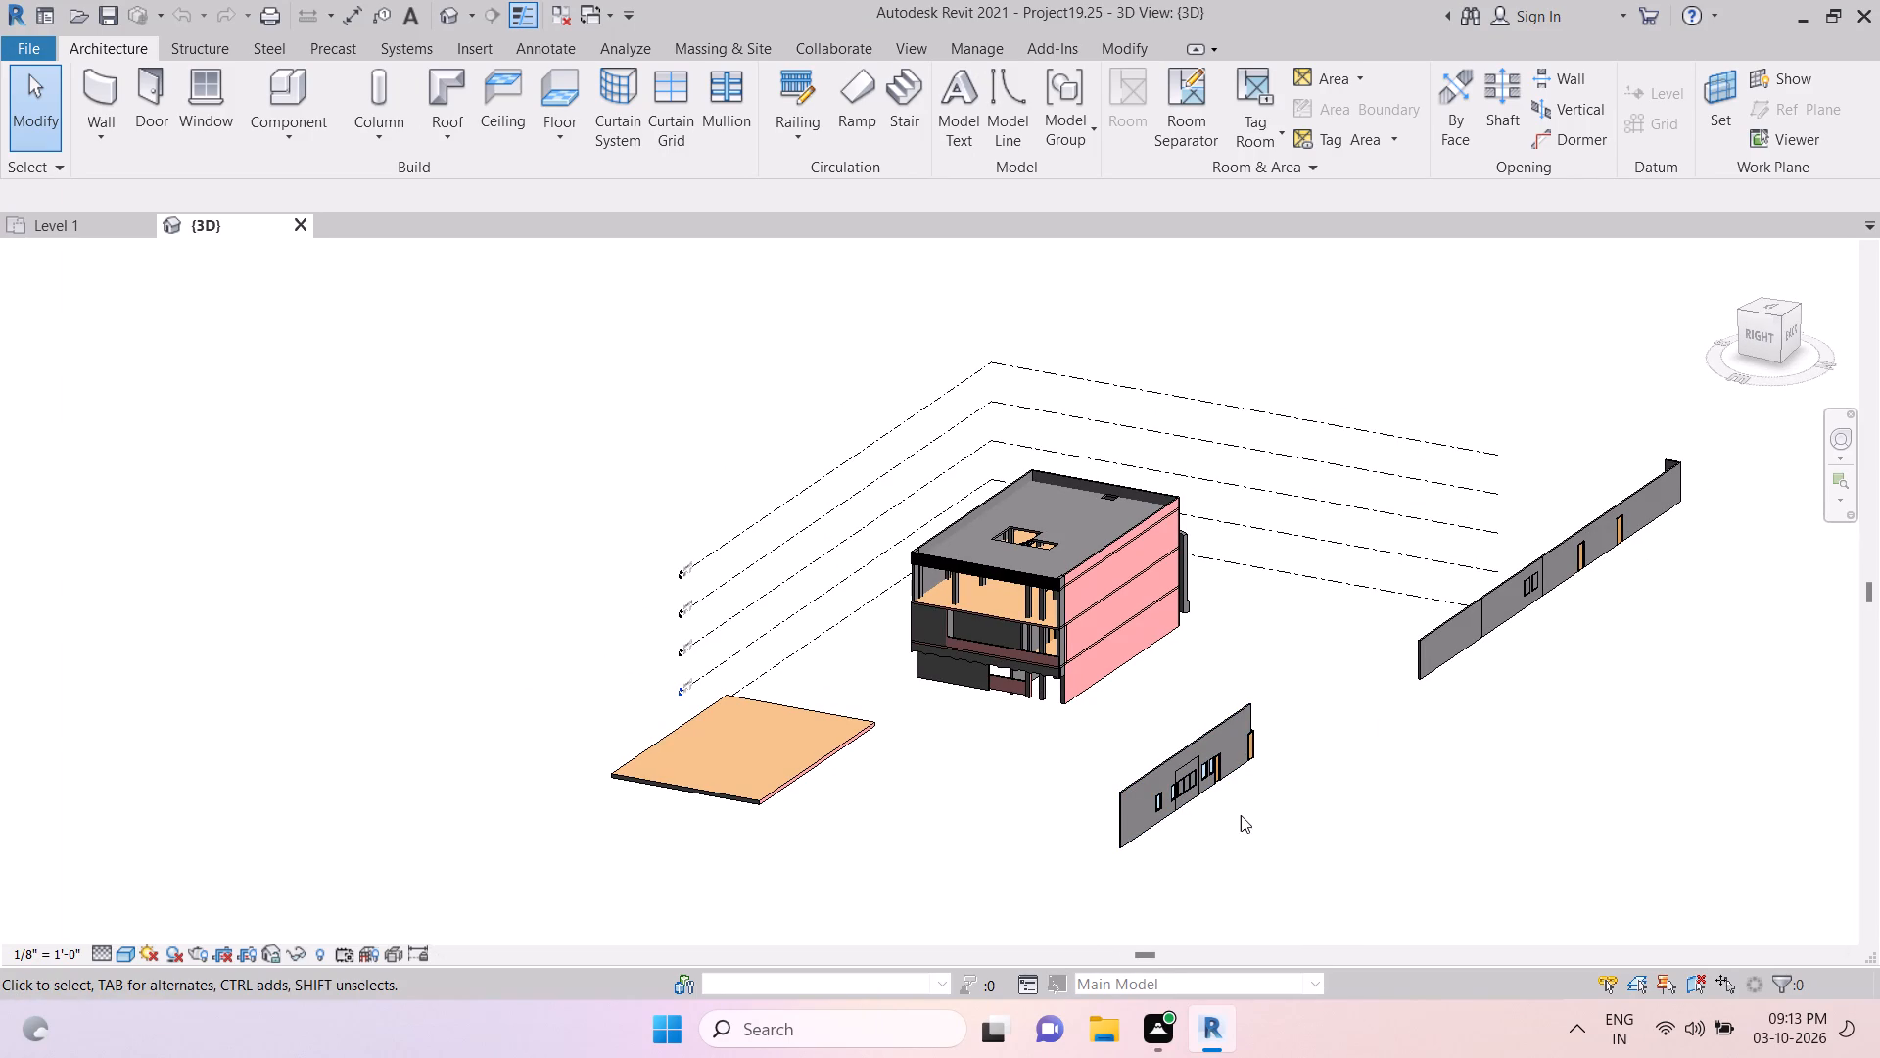
left_click_drag(1299, 886, 1153, 737)
key("Delete")
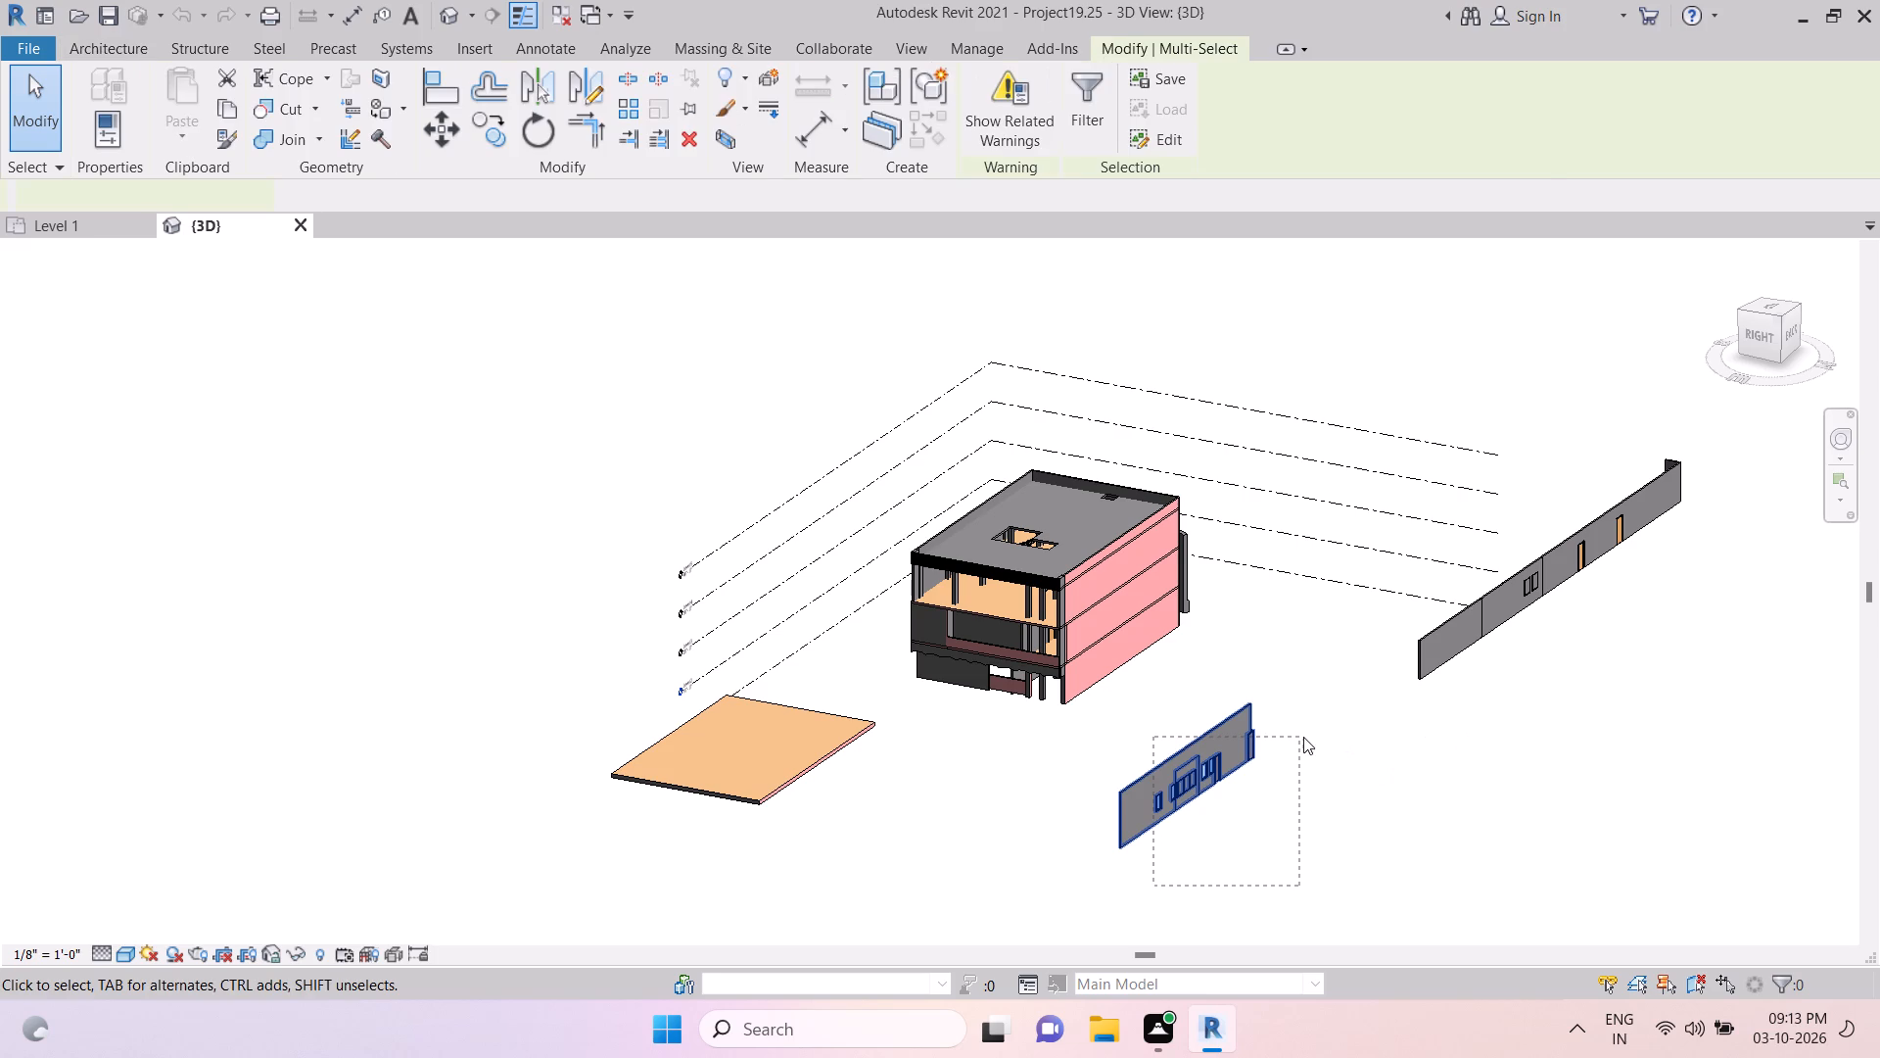
Delete the long detached wall run with its doors and windows, including its plain end segment and short return wall.
middle_click_drag(1442, 750, 1265, 835)
key("Escape")
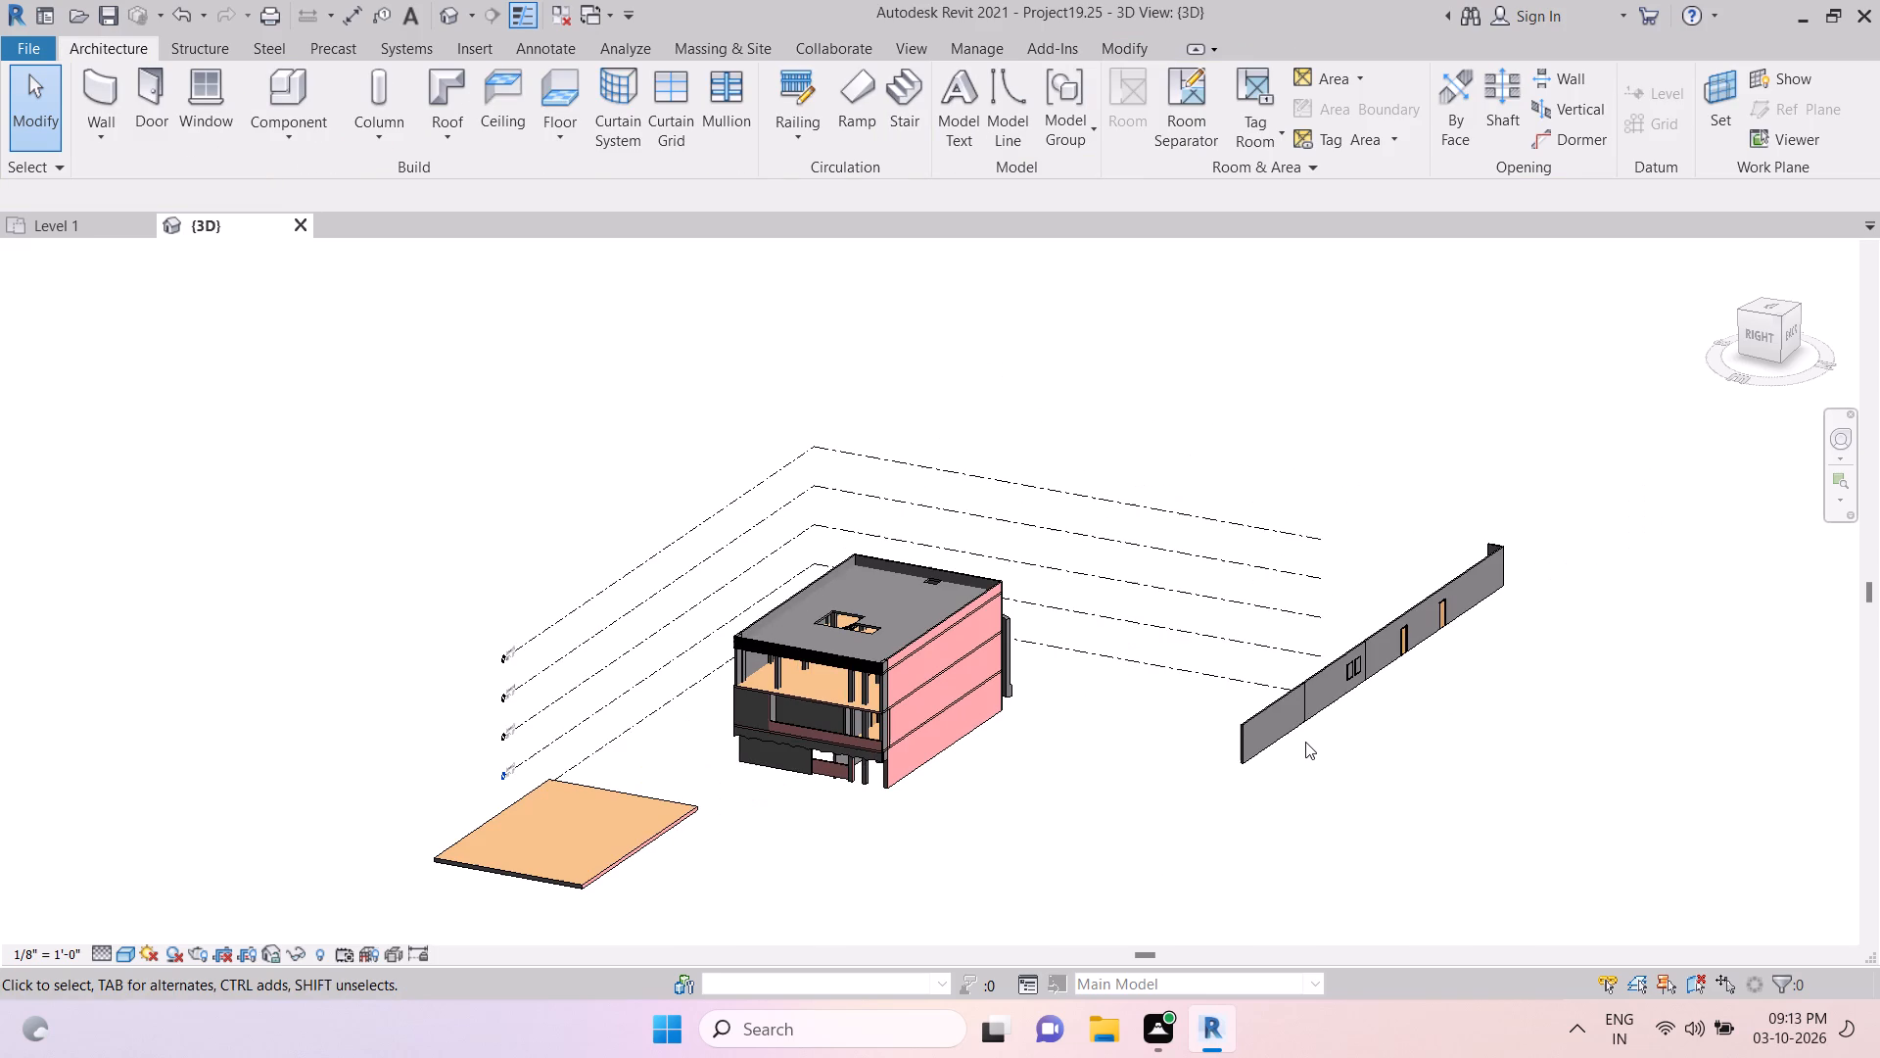
key("Tab")
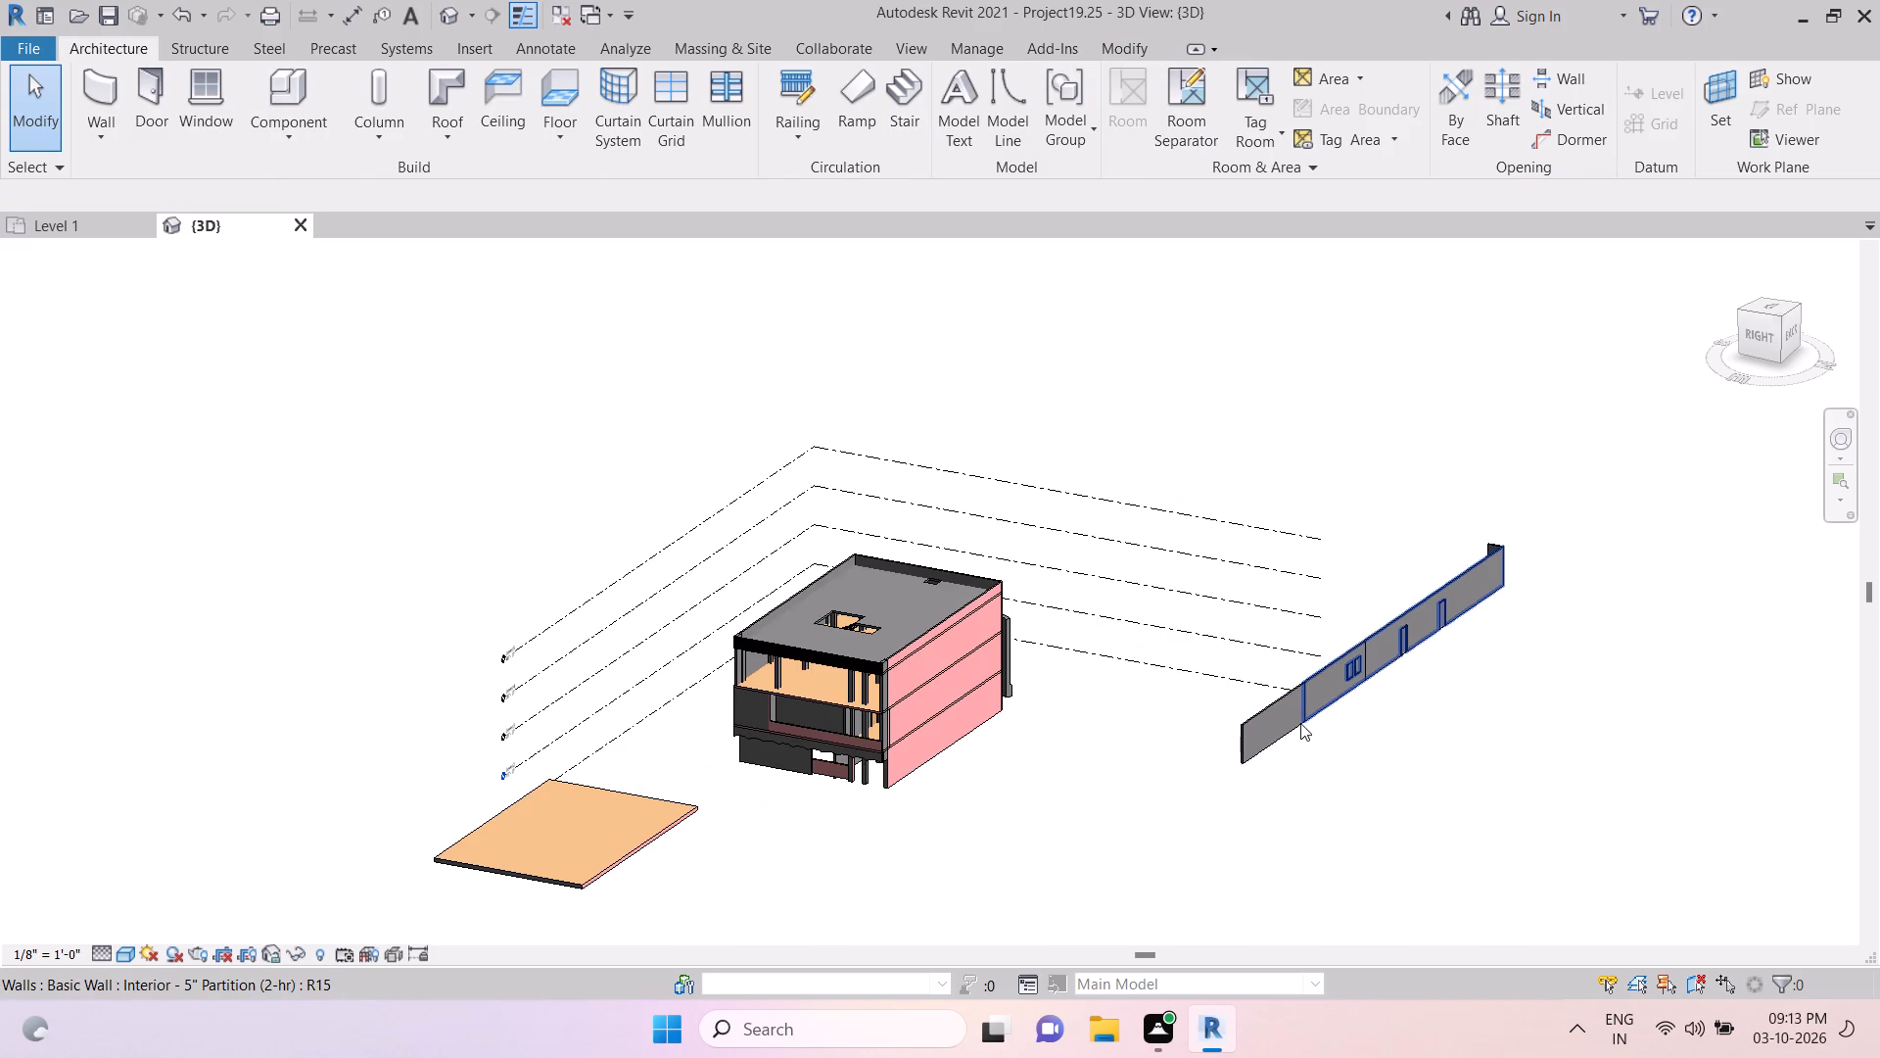
key("Escape")
left_click_drag(1591, 857, 1379, 623)
key("Delete")
left_click_drag(1347, 765, 1286, 725)
key("Delete")
left_click_drag(1555, 694, 1462, 522)
key("Delete")
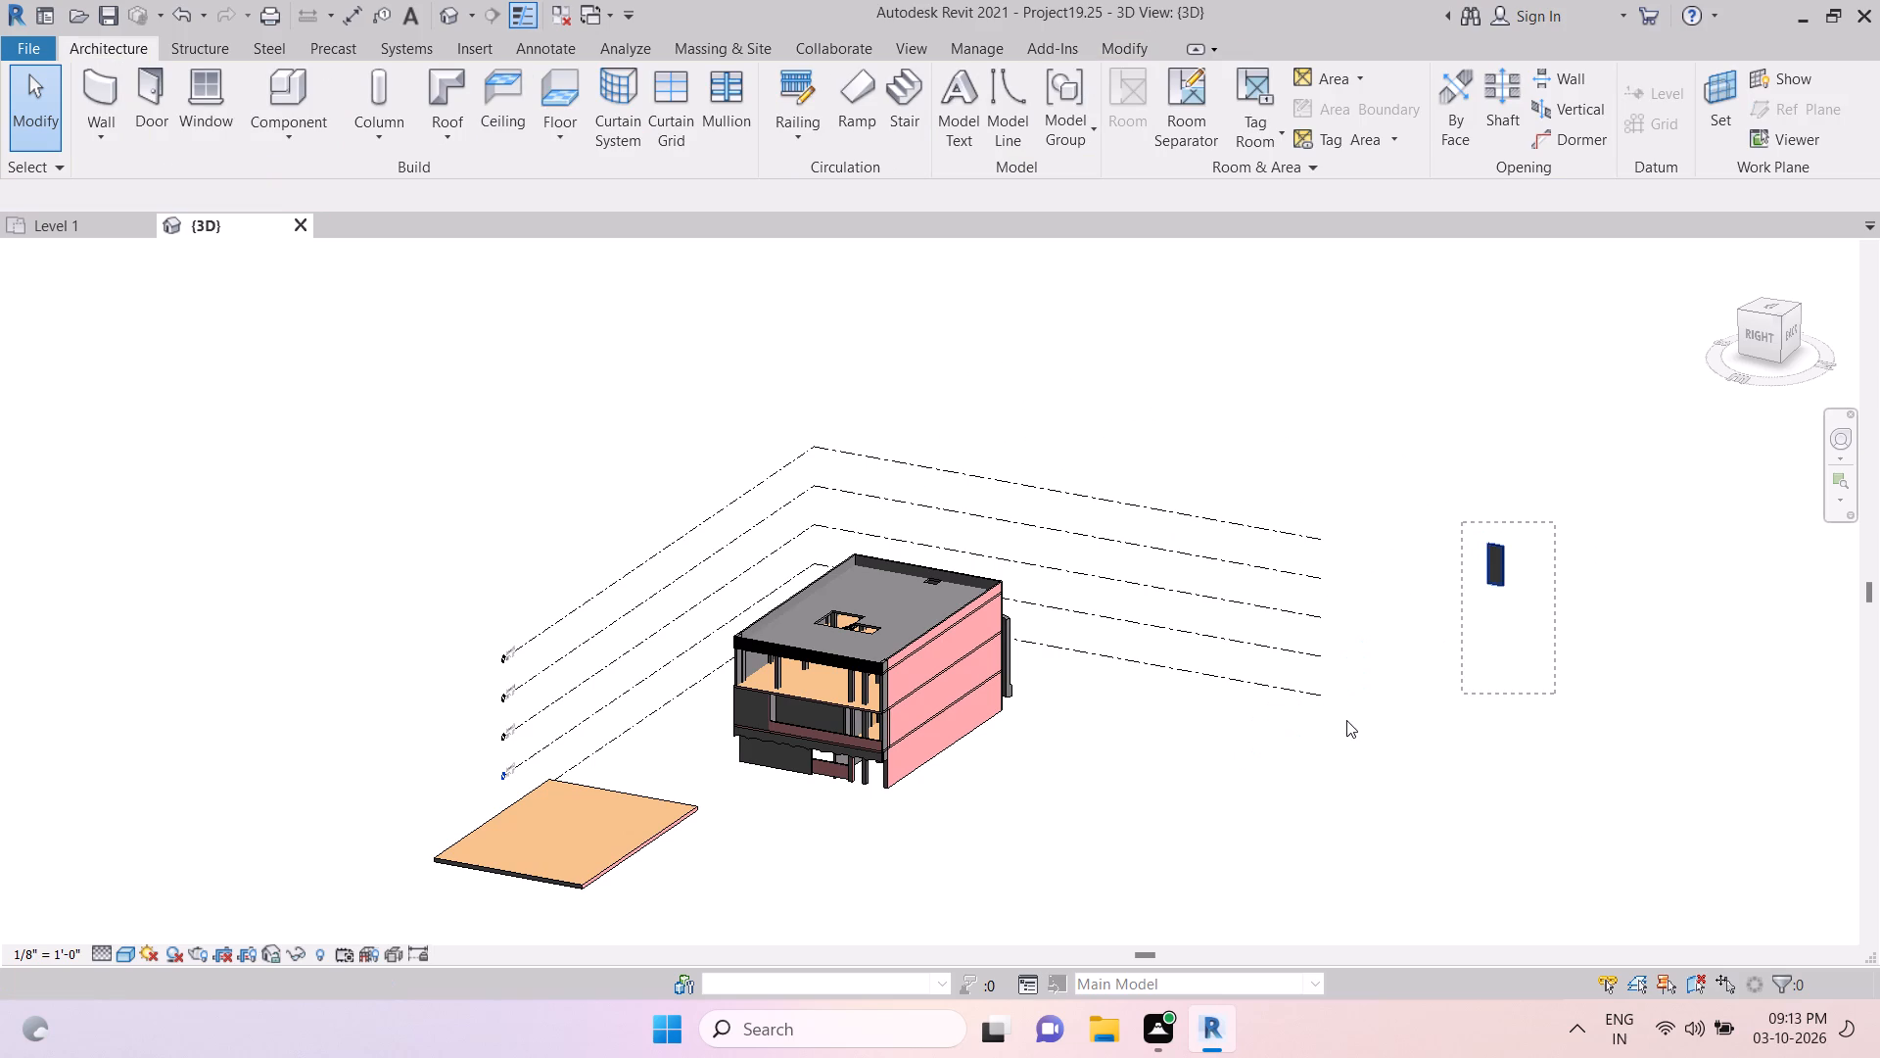
Show the Project Browser, collapse the Ceiling Plans group, and open the Level 1 floor plan.
scroll(585, 889, "up", 6)
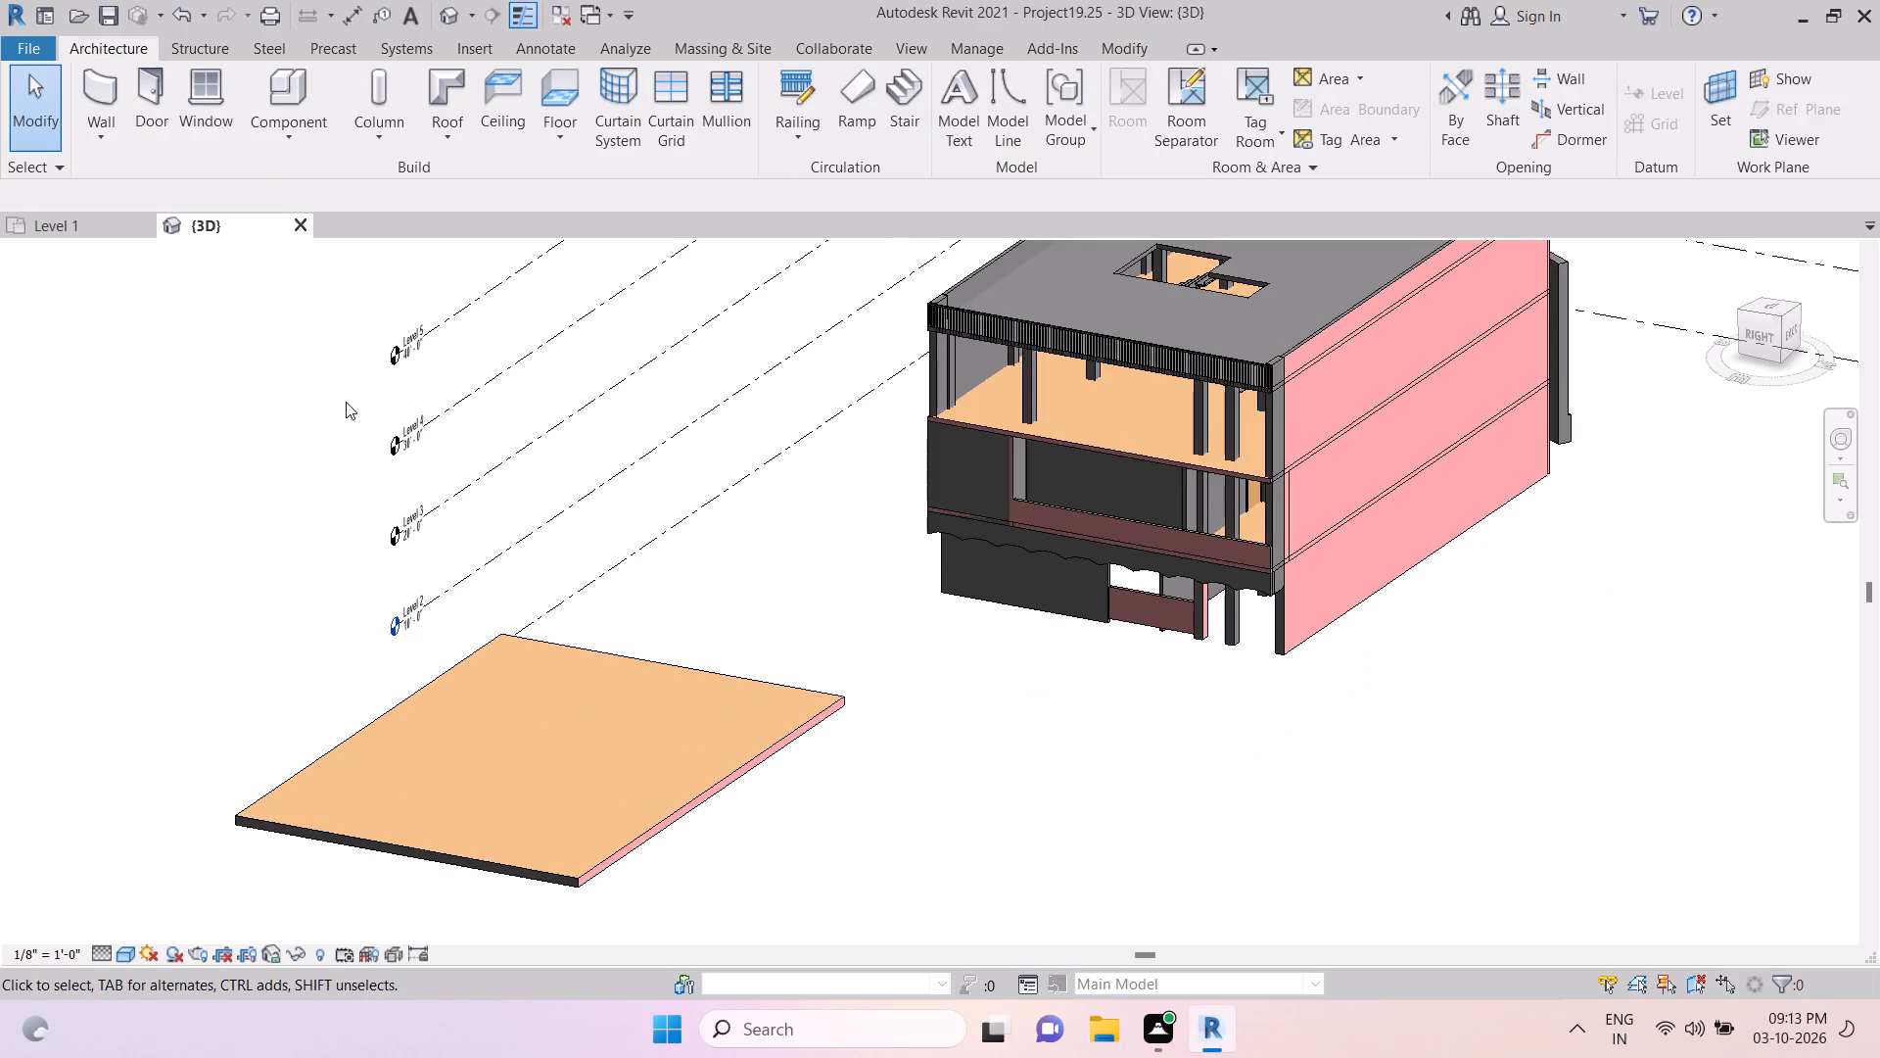
right_click(219, 384)
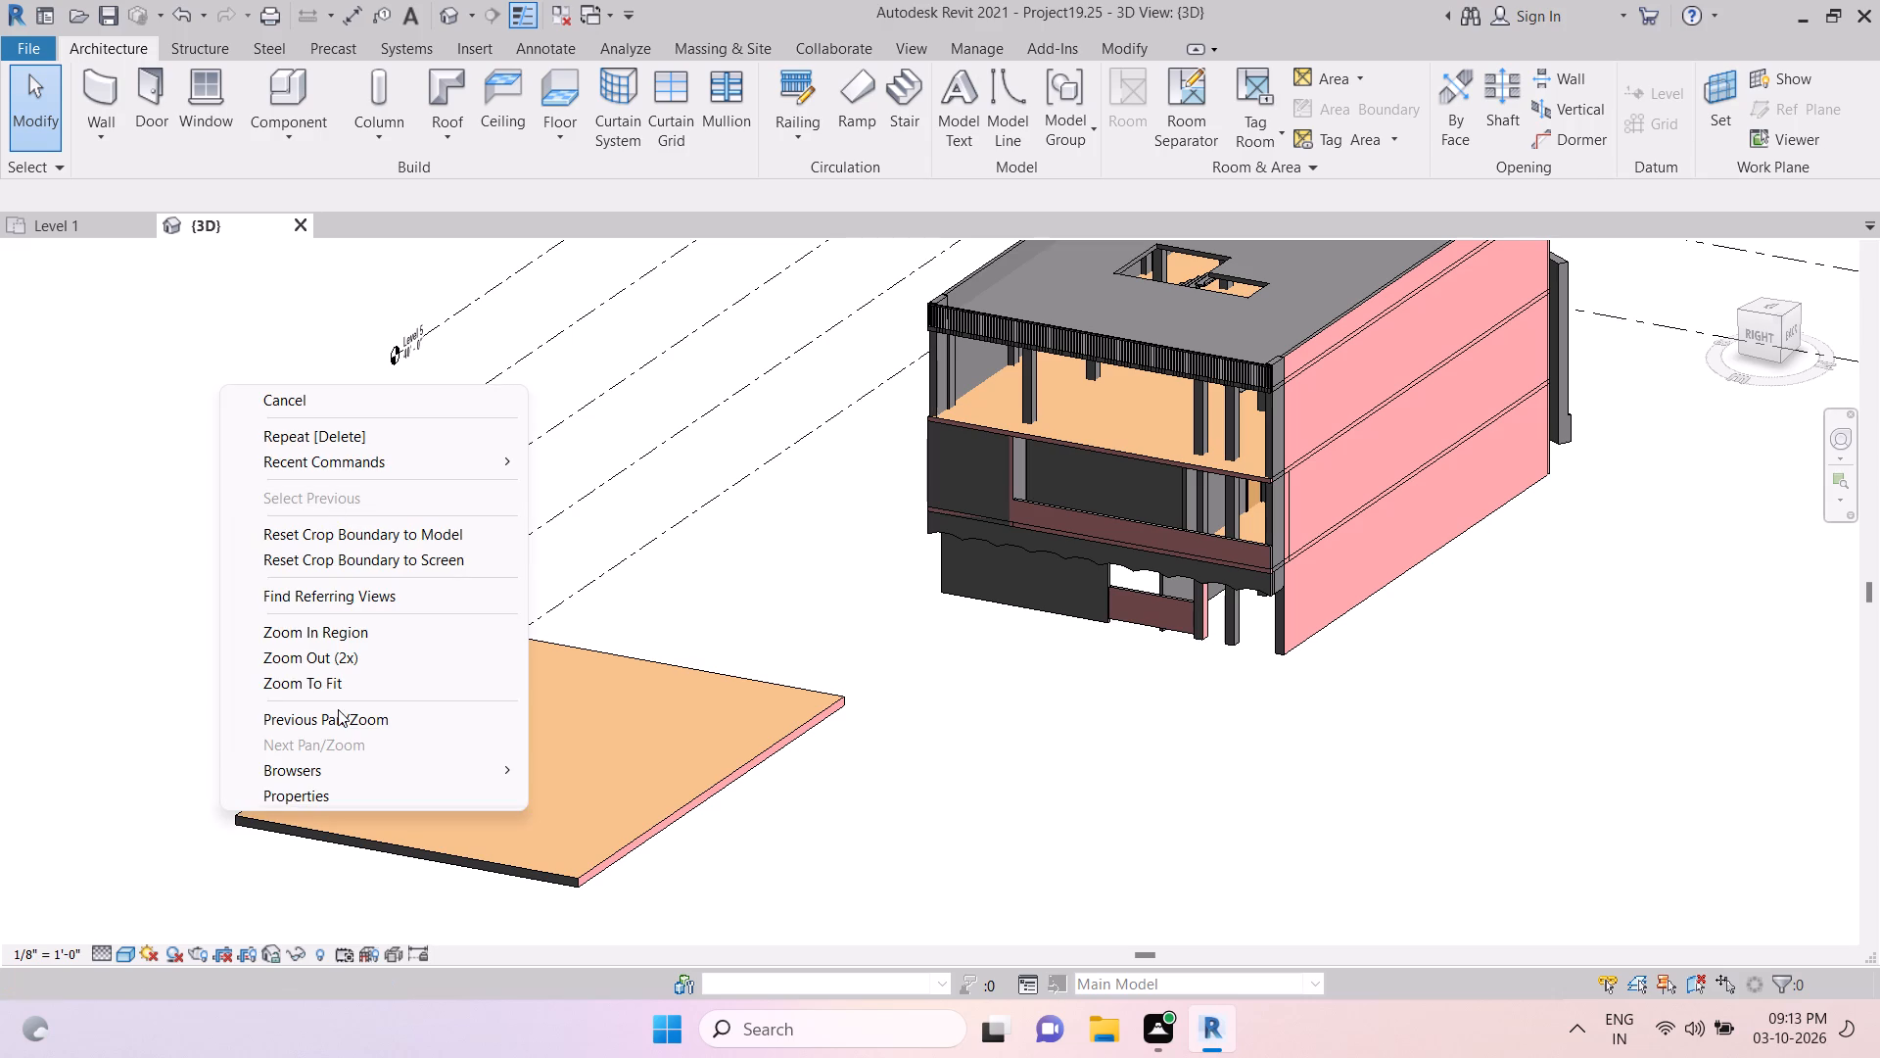
left_click(684, 774)
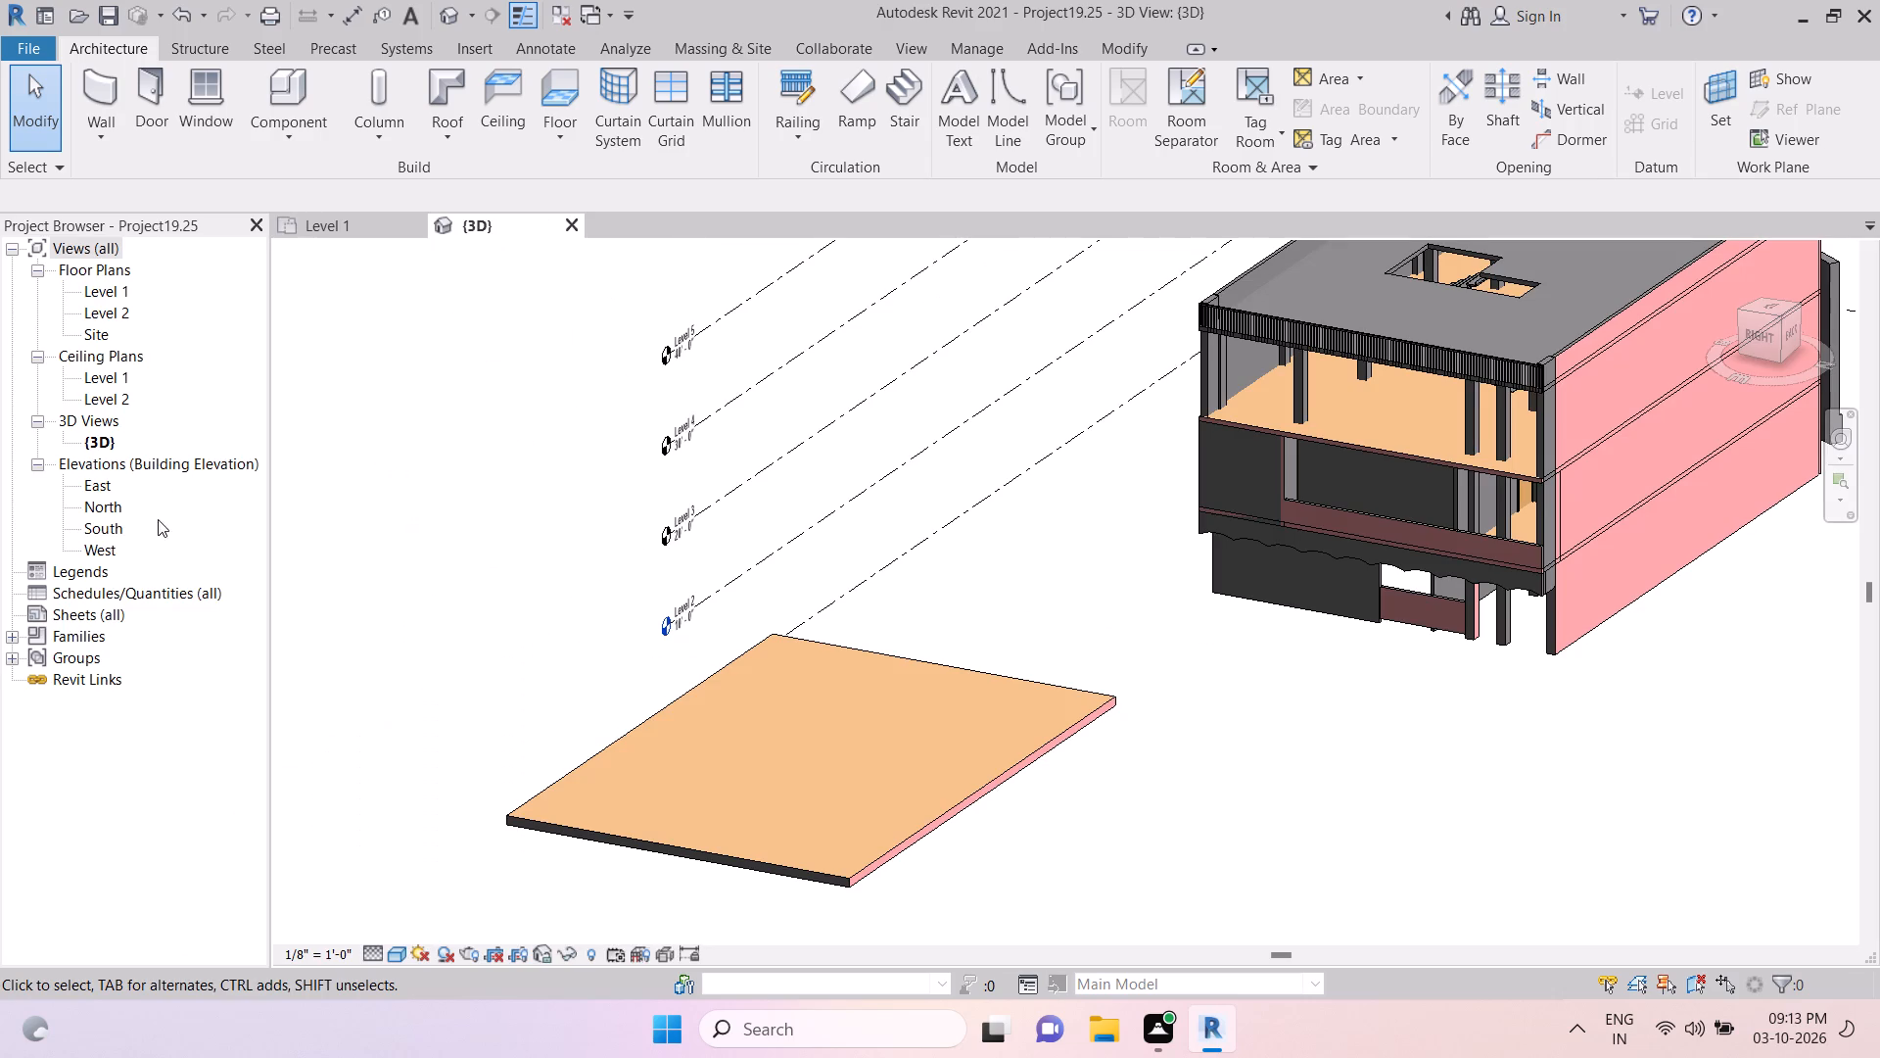
left_click(36, 358)
double_click(108, 288)
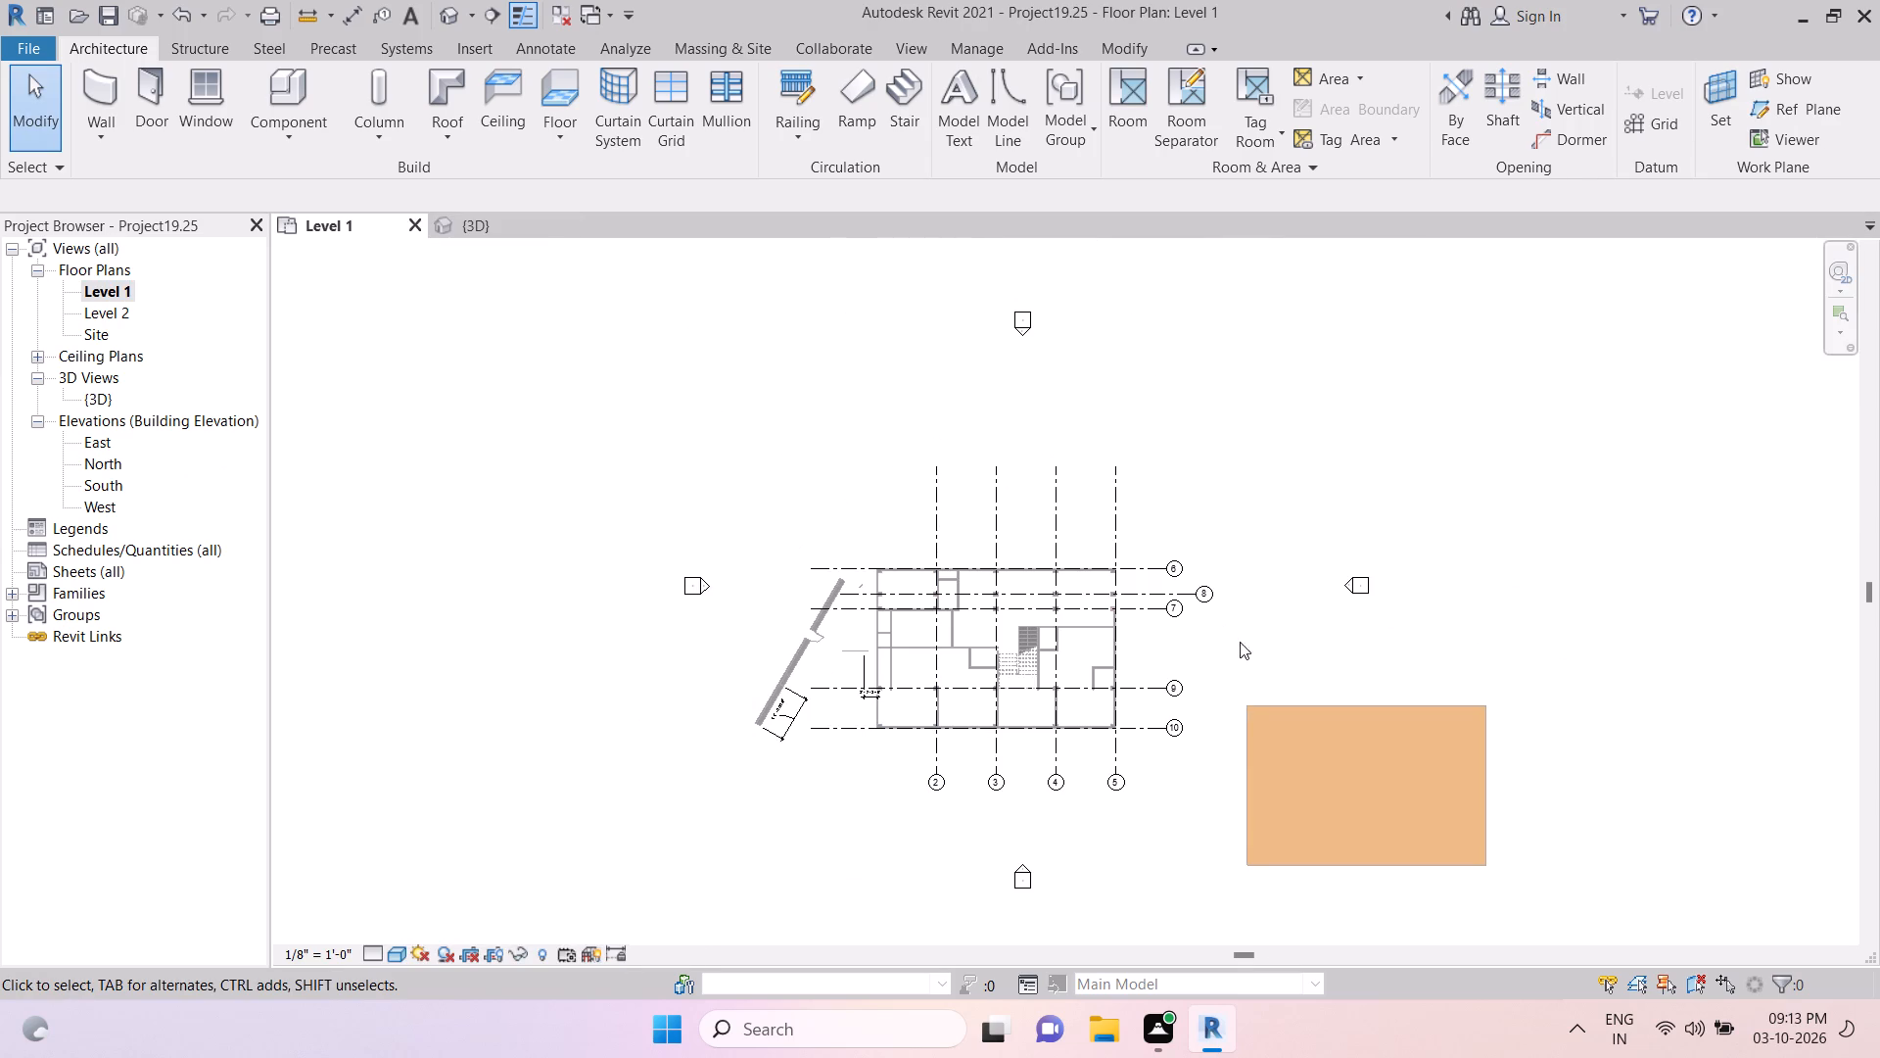
Examine the angled wall, its dimensions and the building layout in the Level 1 plan.
scroll(811, 672, "up", 10)
key("Escape")
scroll(912, 542, "down", 1)
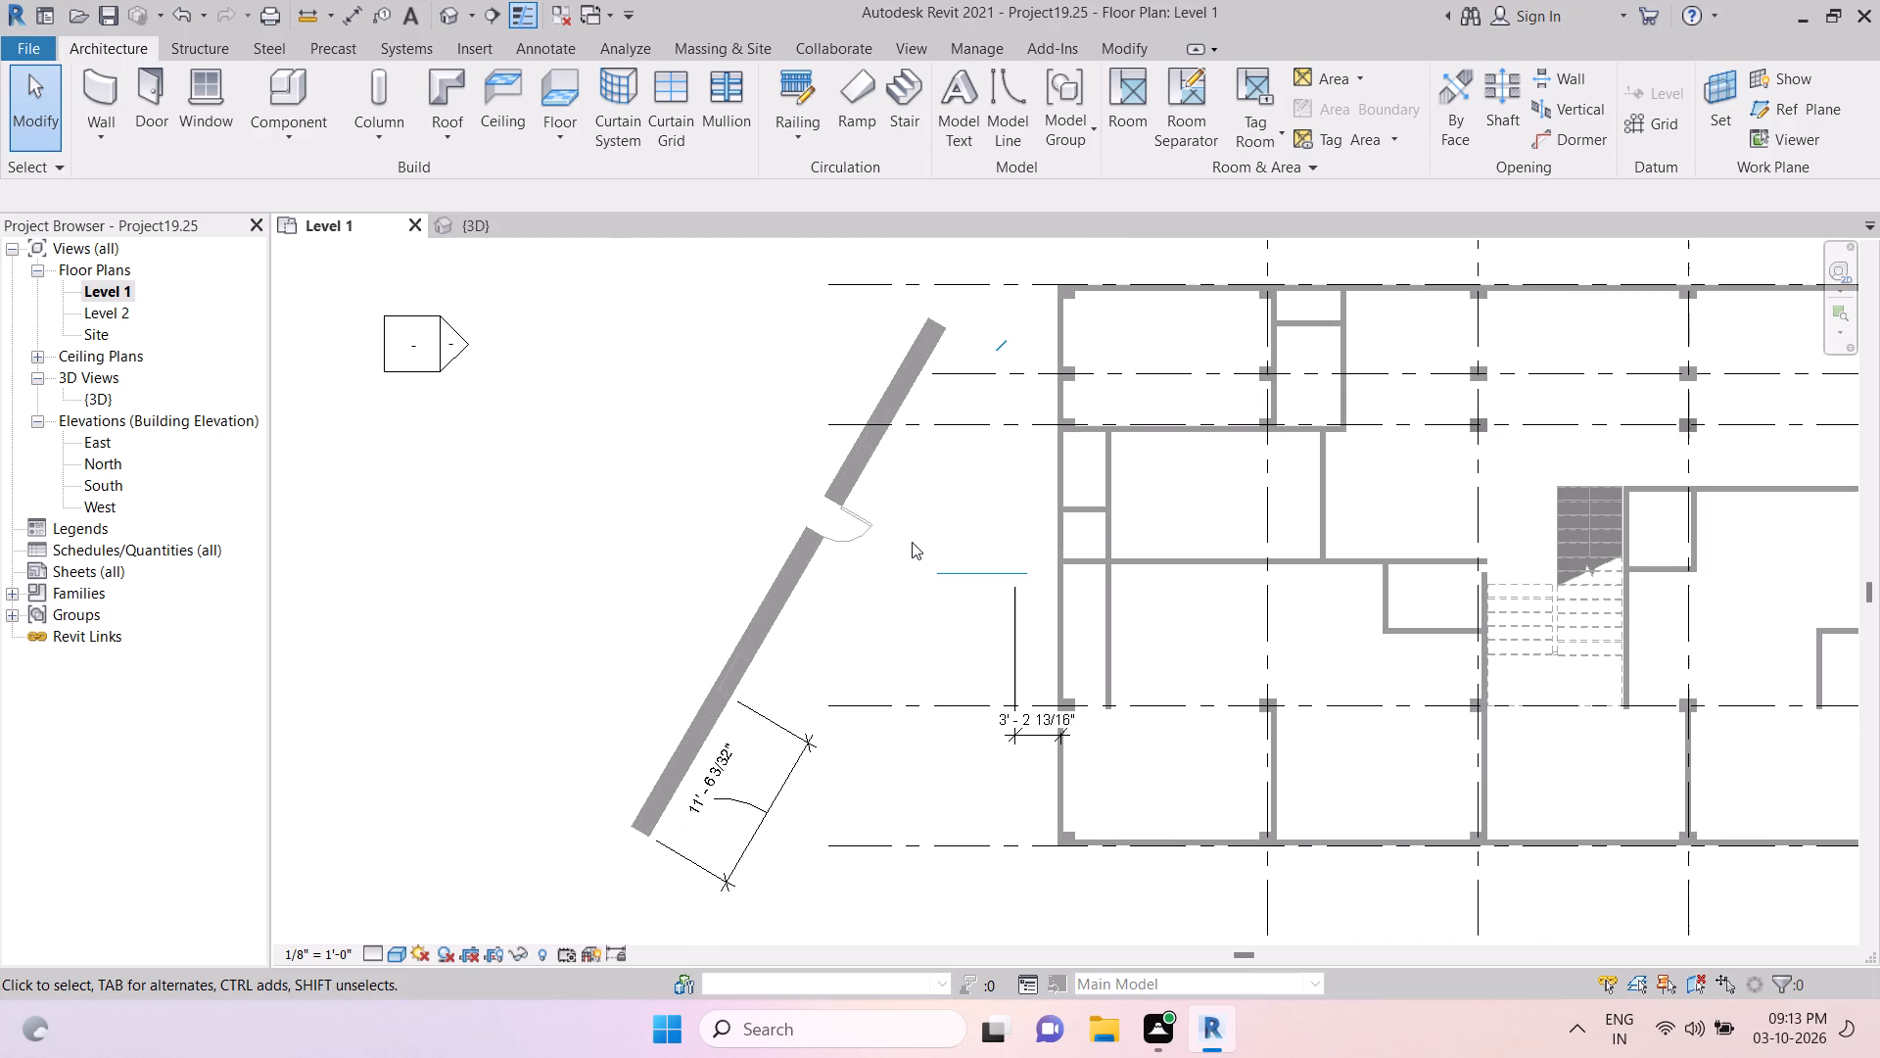
scroll(912, 542, "down", 6)
scroll(1203, 576, "down", 3)
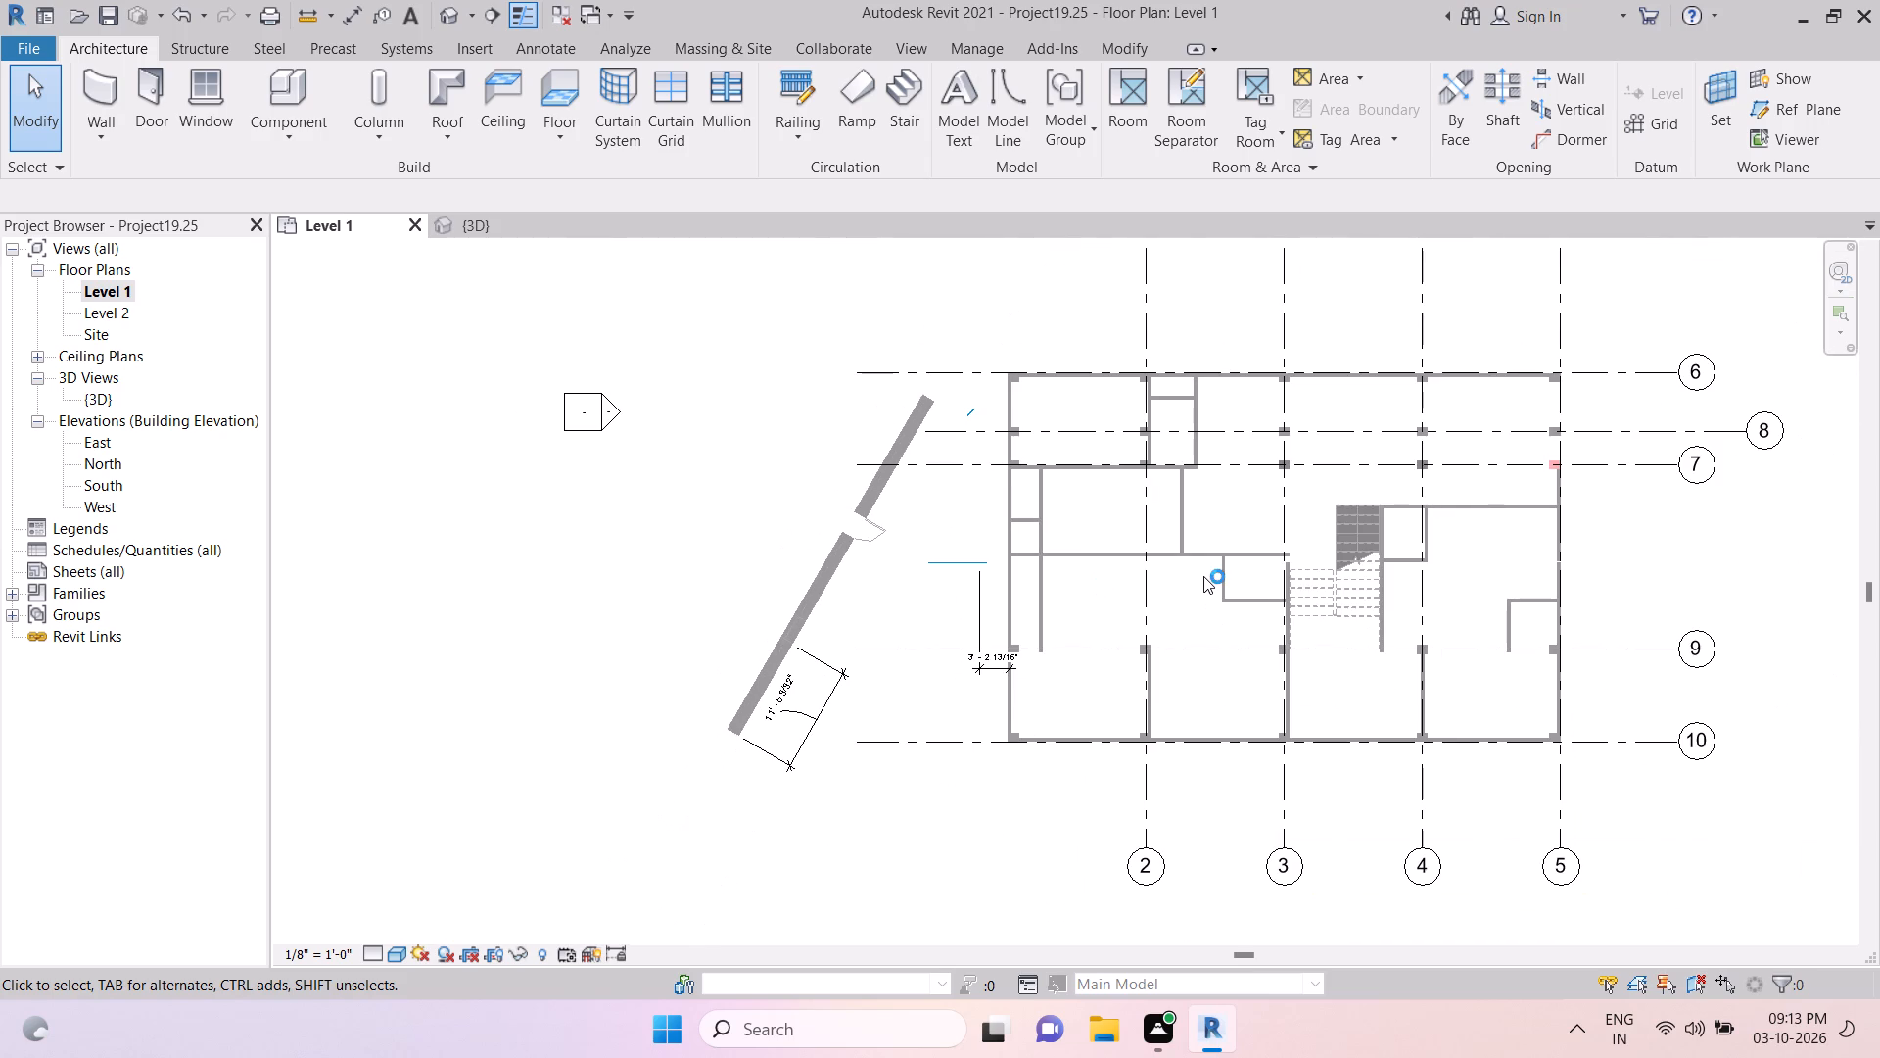
scroll(1203, 576, "down", 2)
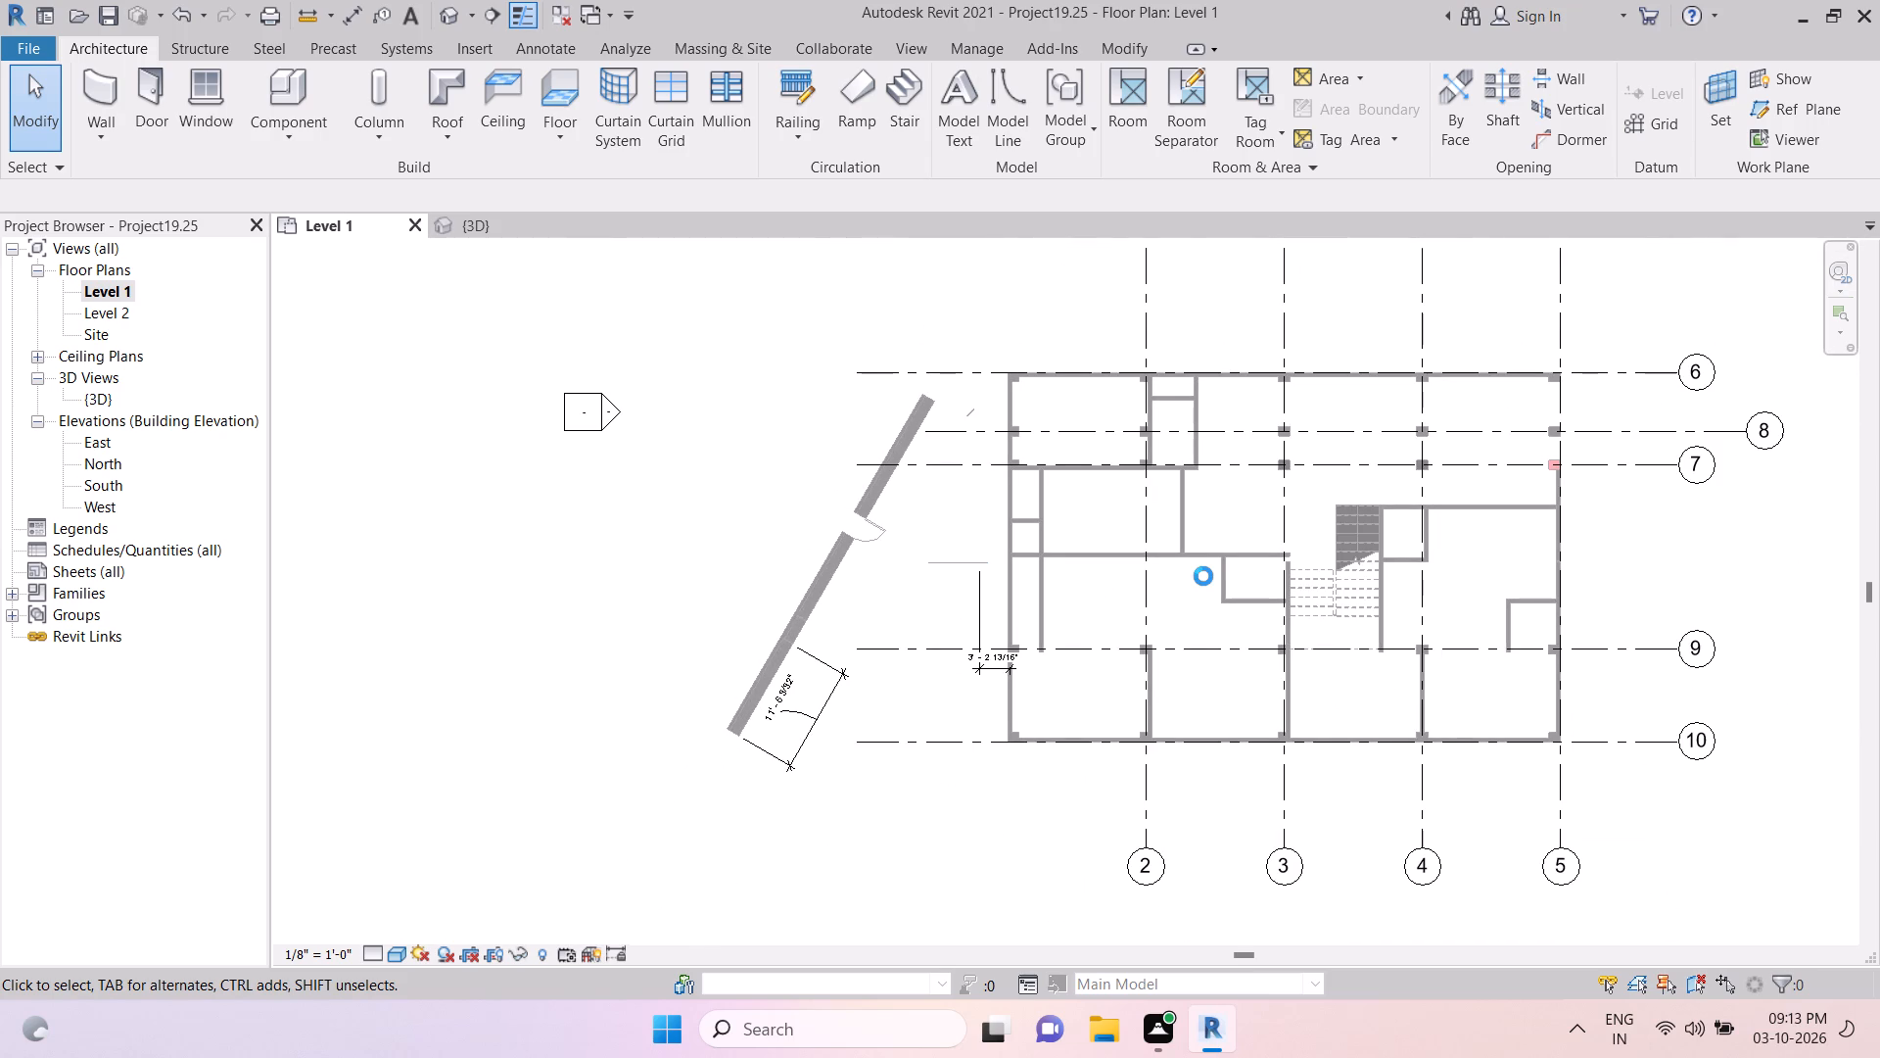
key("Escape")
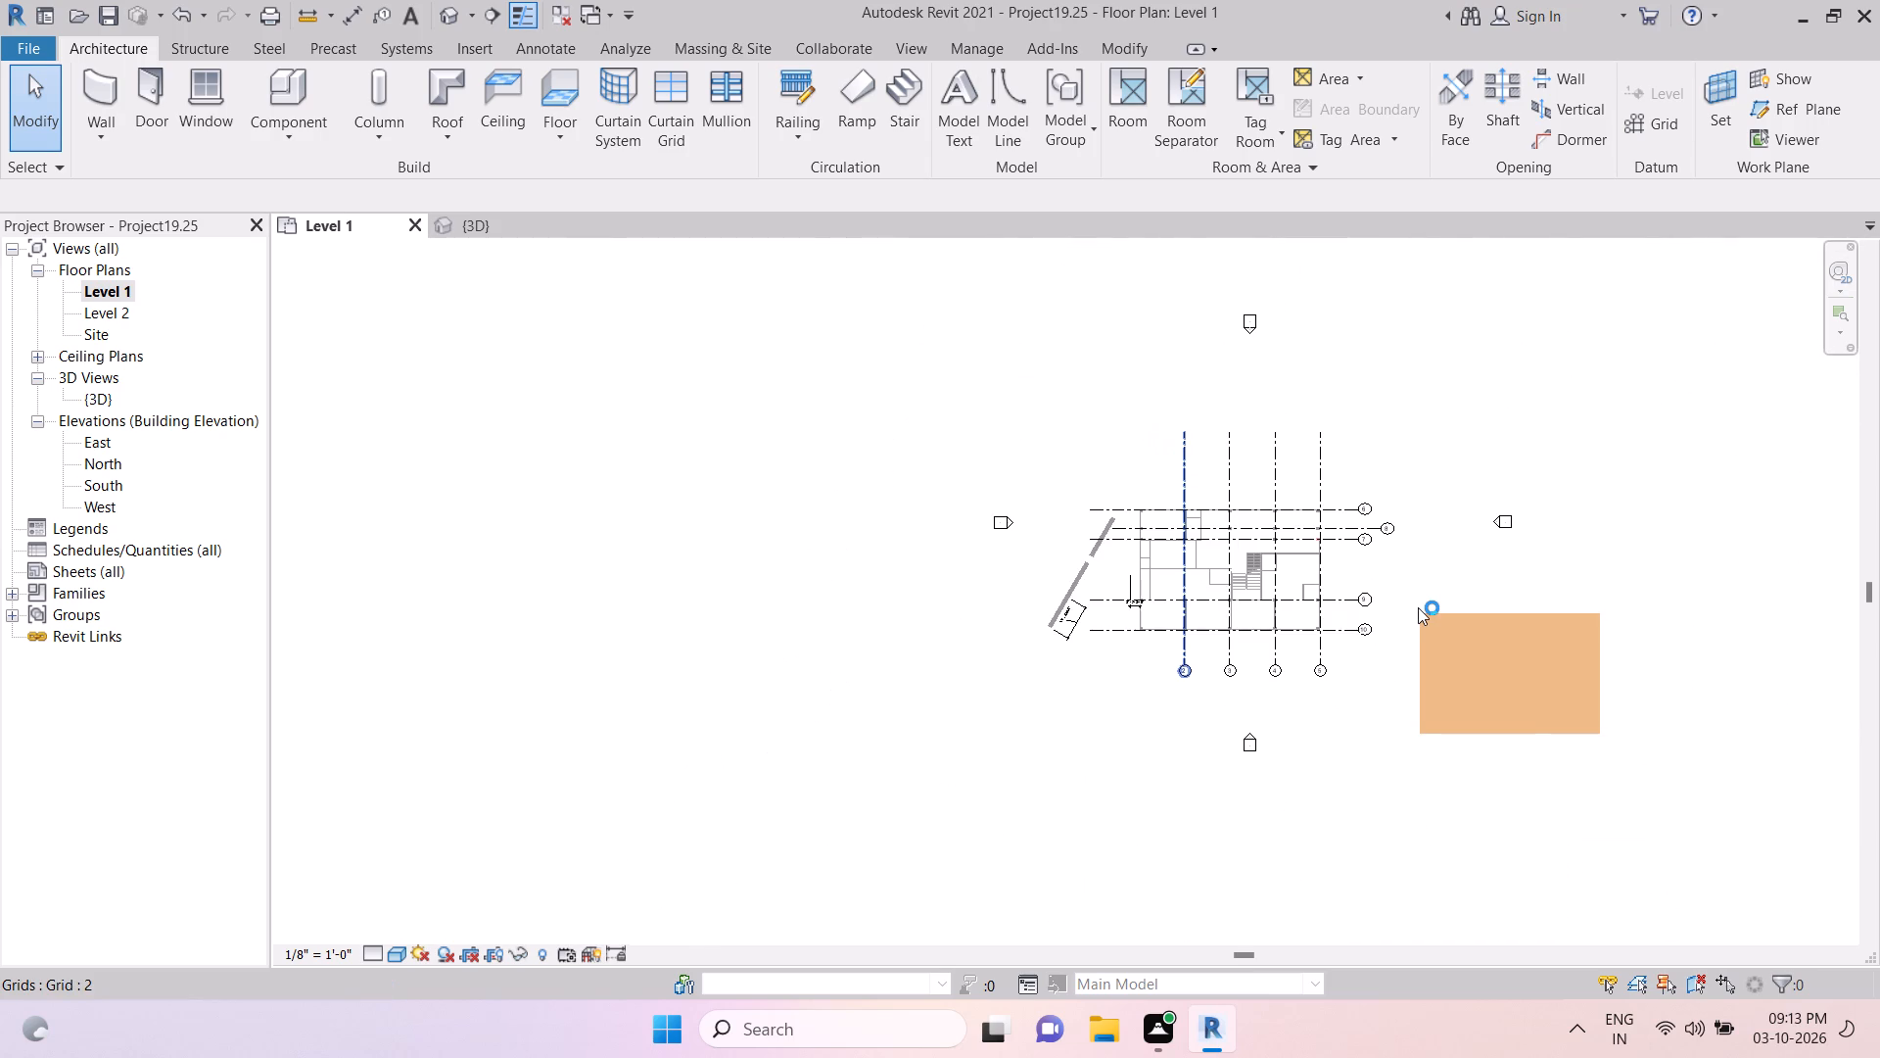
key("Escape")
Edit the boundary of the detached Generic - 12" - Filled floor and delete its entire rectangular boundary loop.
left_click(1439, 605)
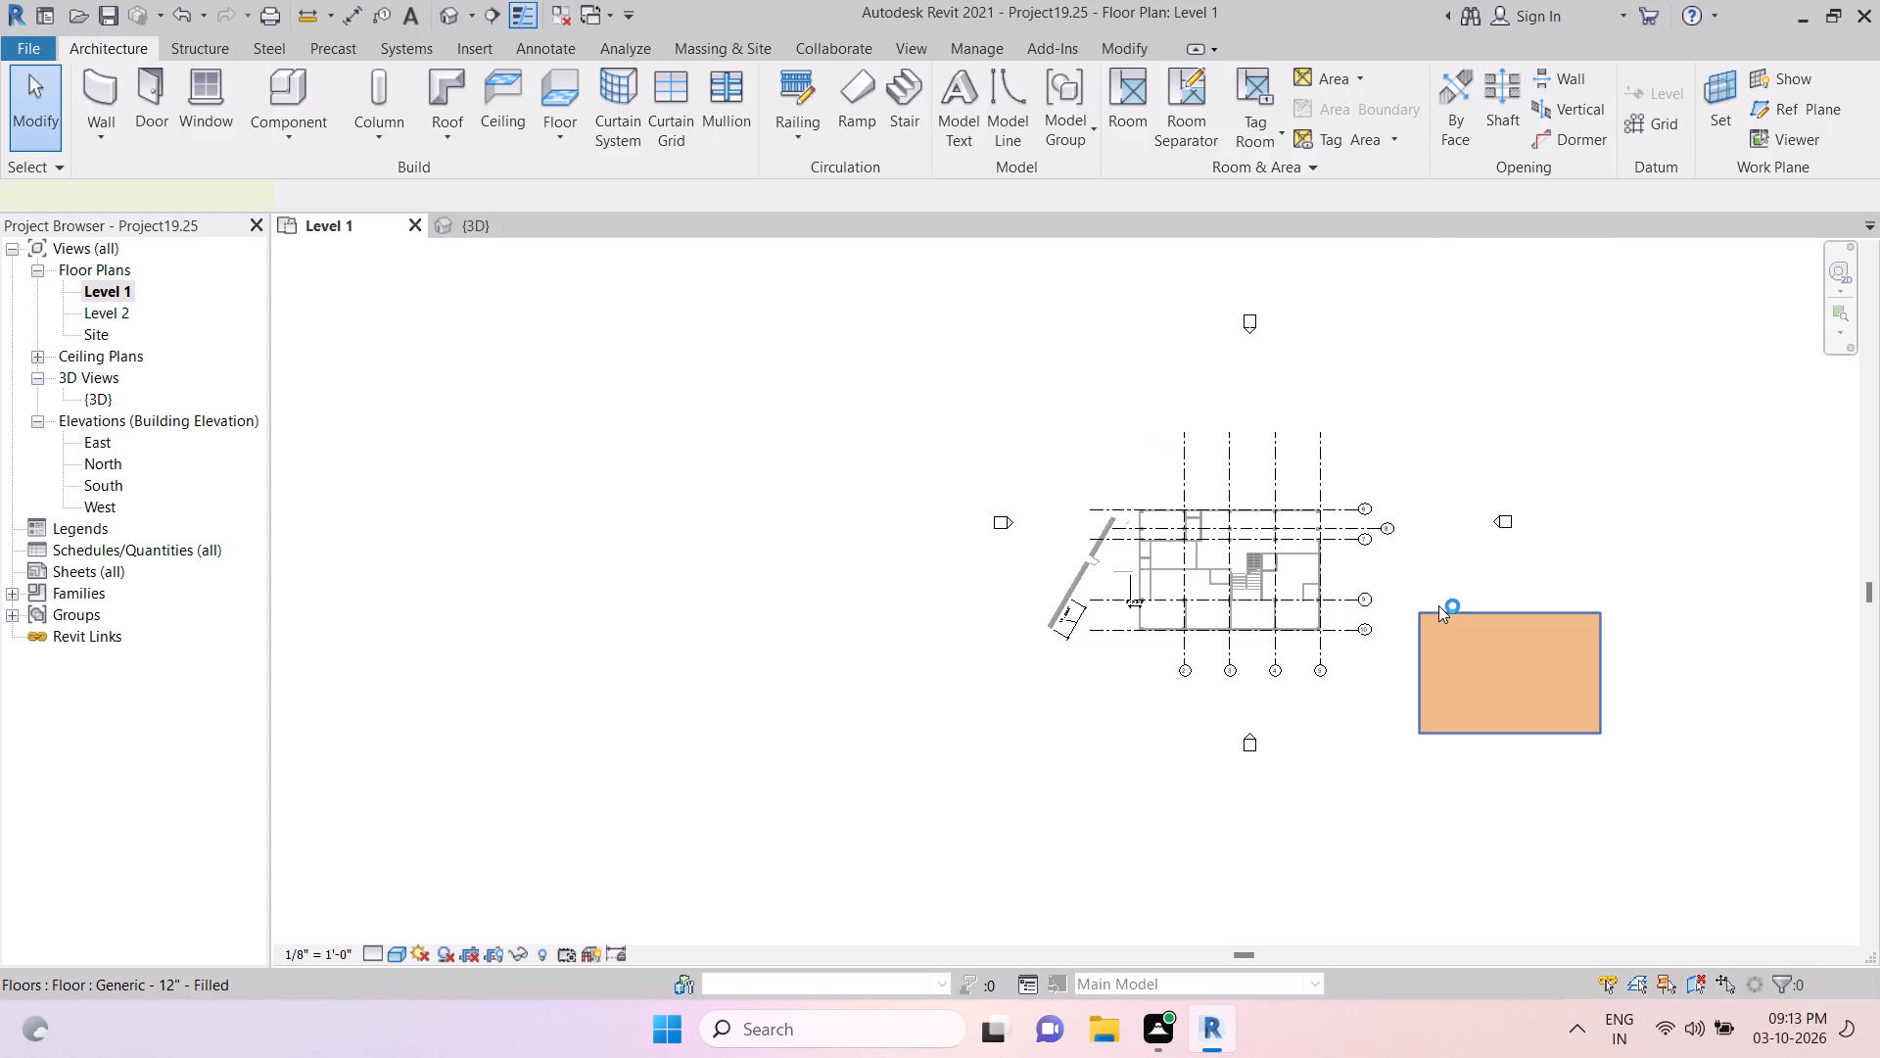
left_click(969, 127)
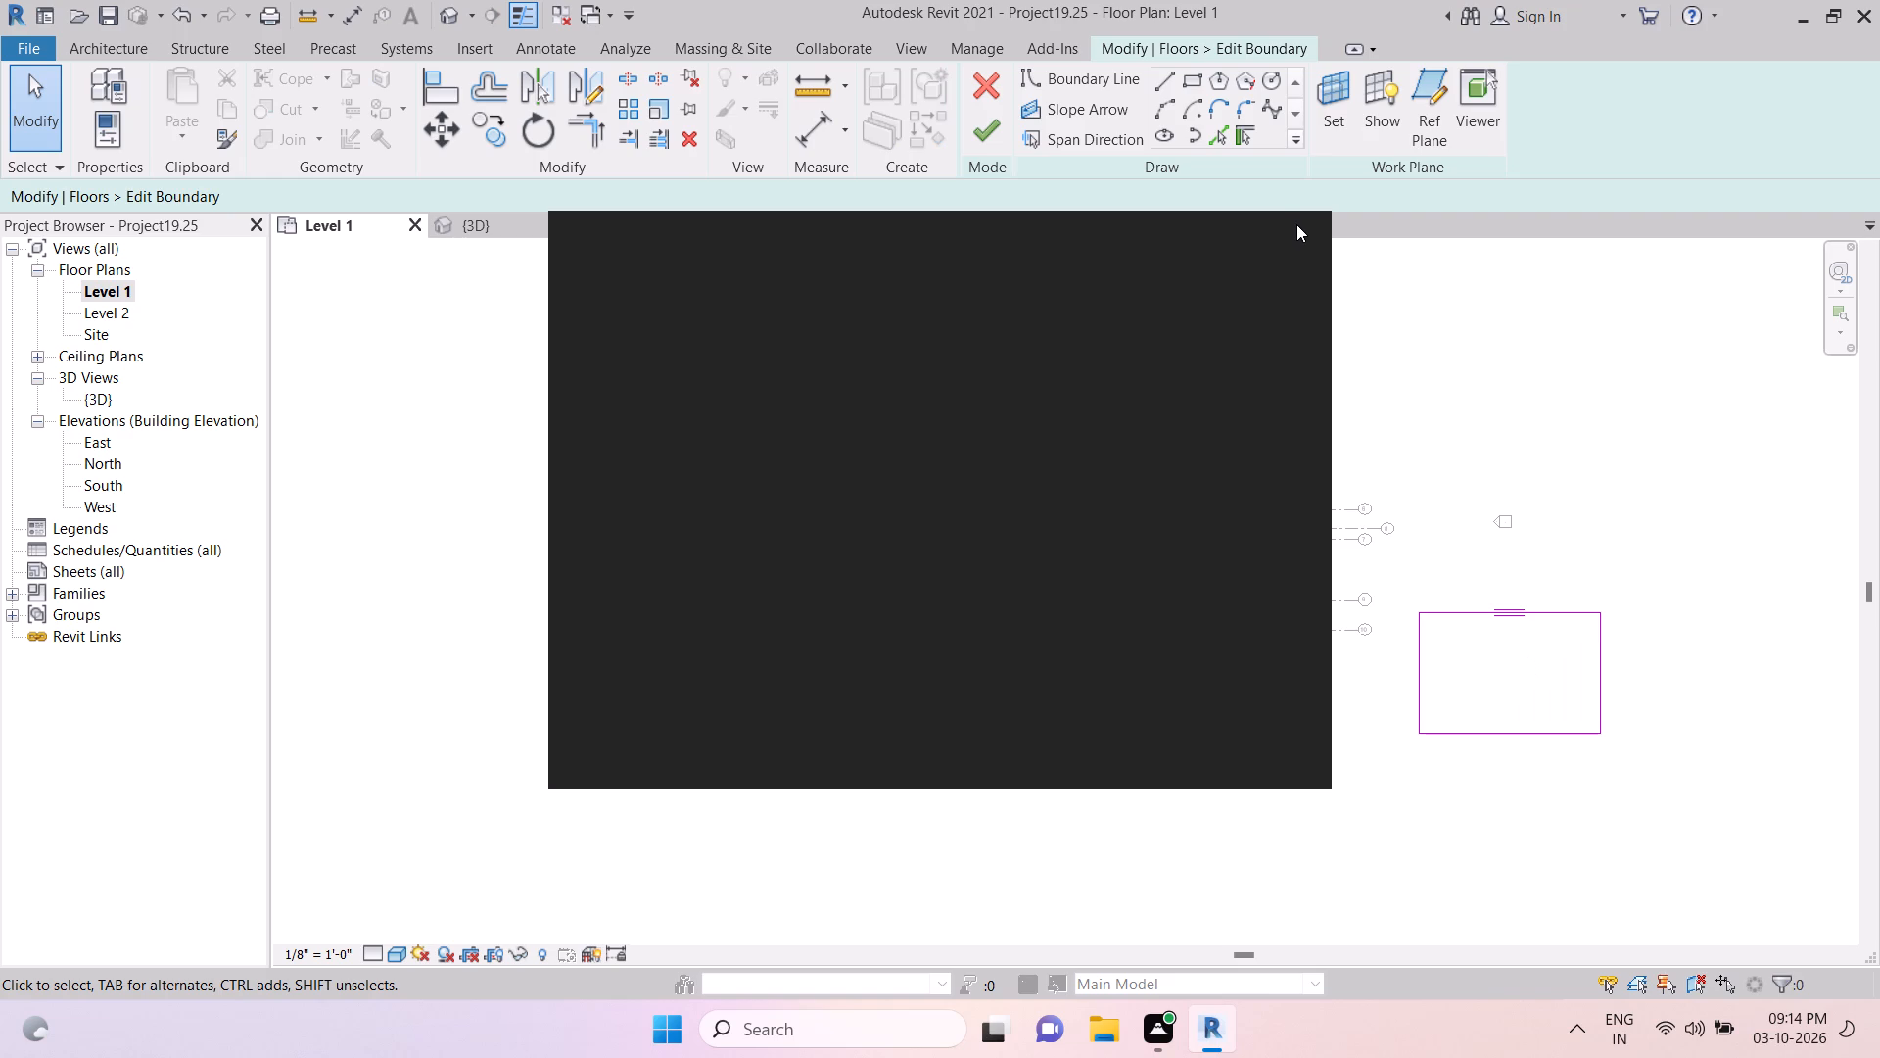
left_click(1291, 230)
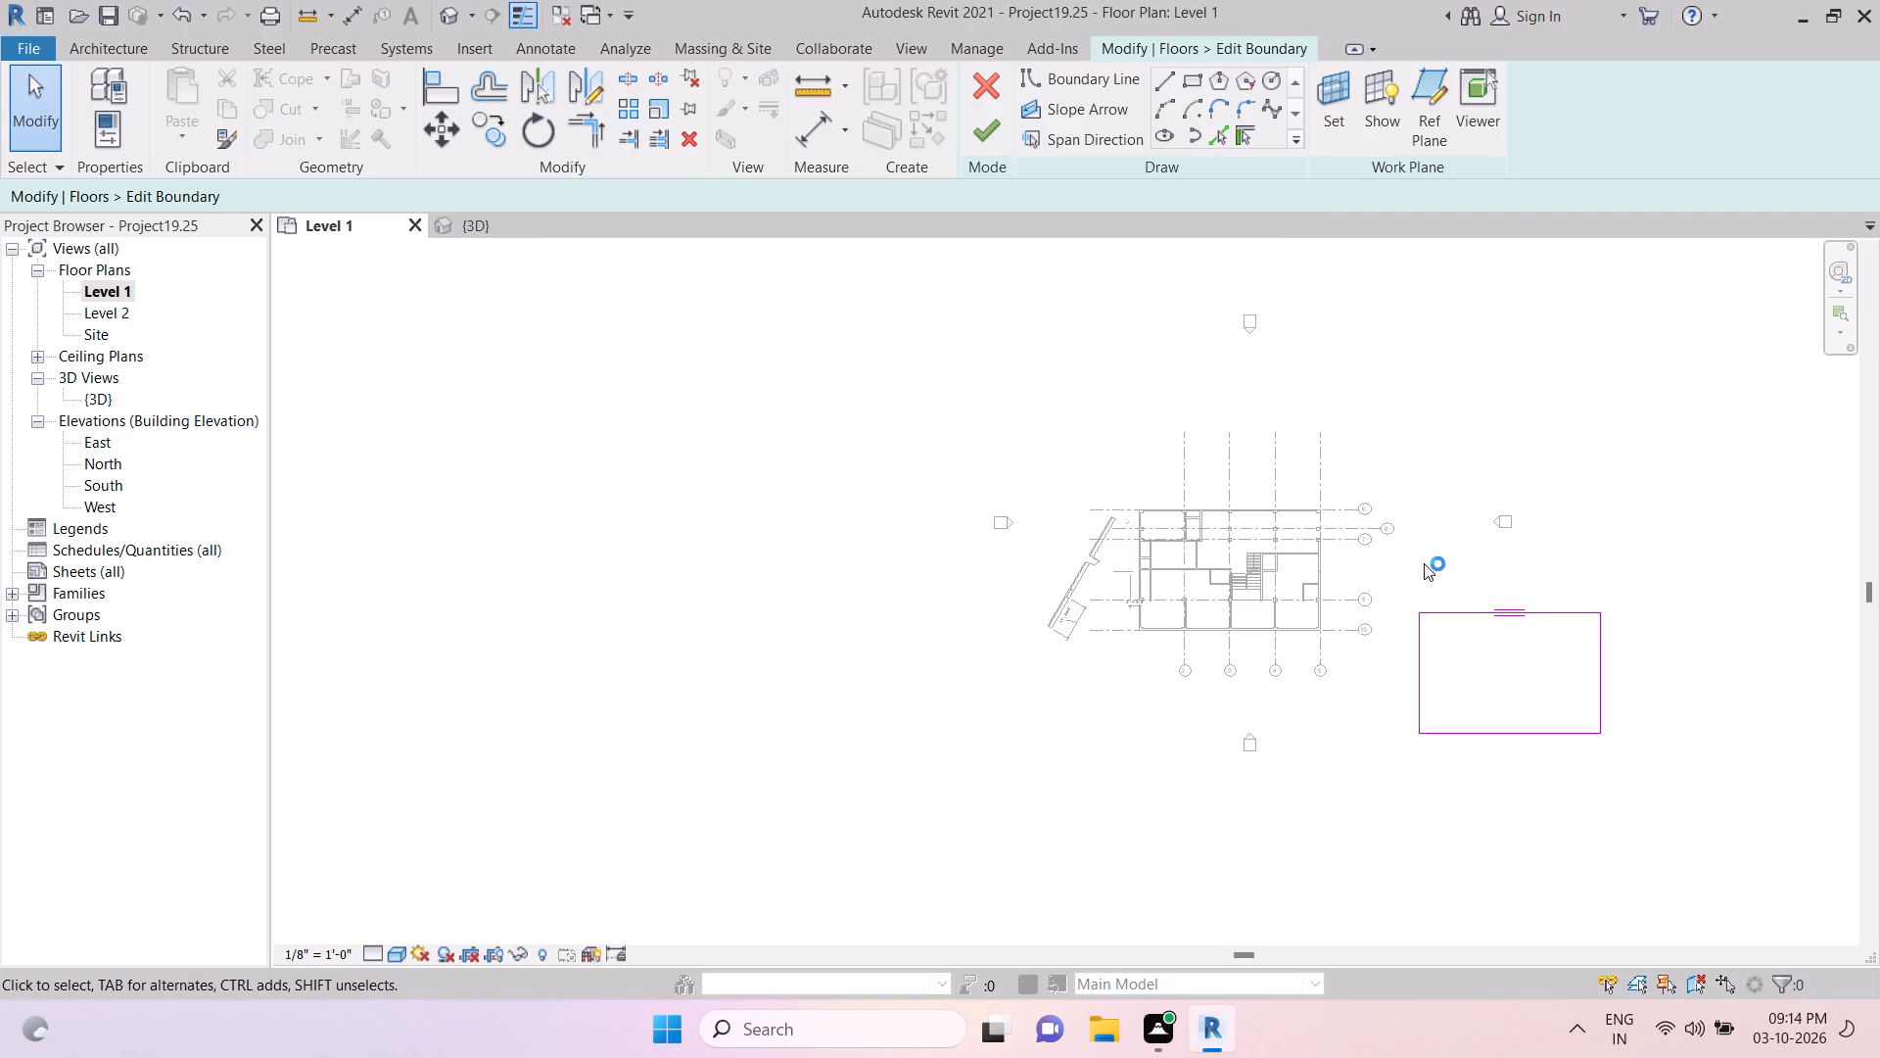
key("Escape")
key("Tab")
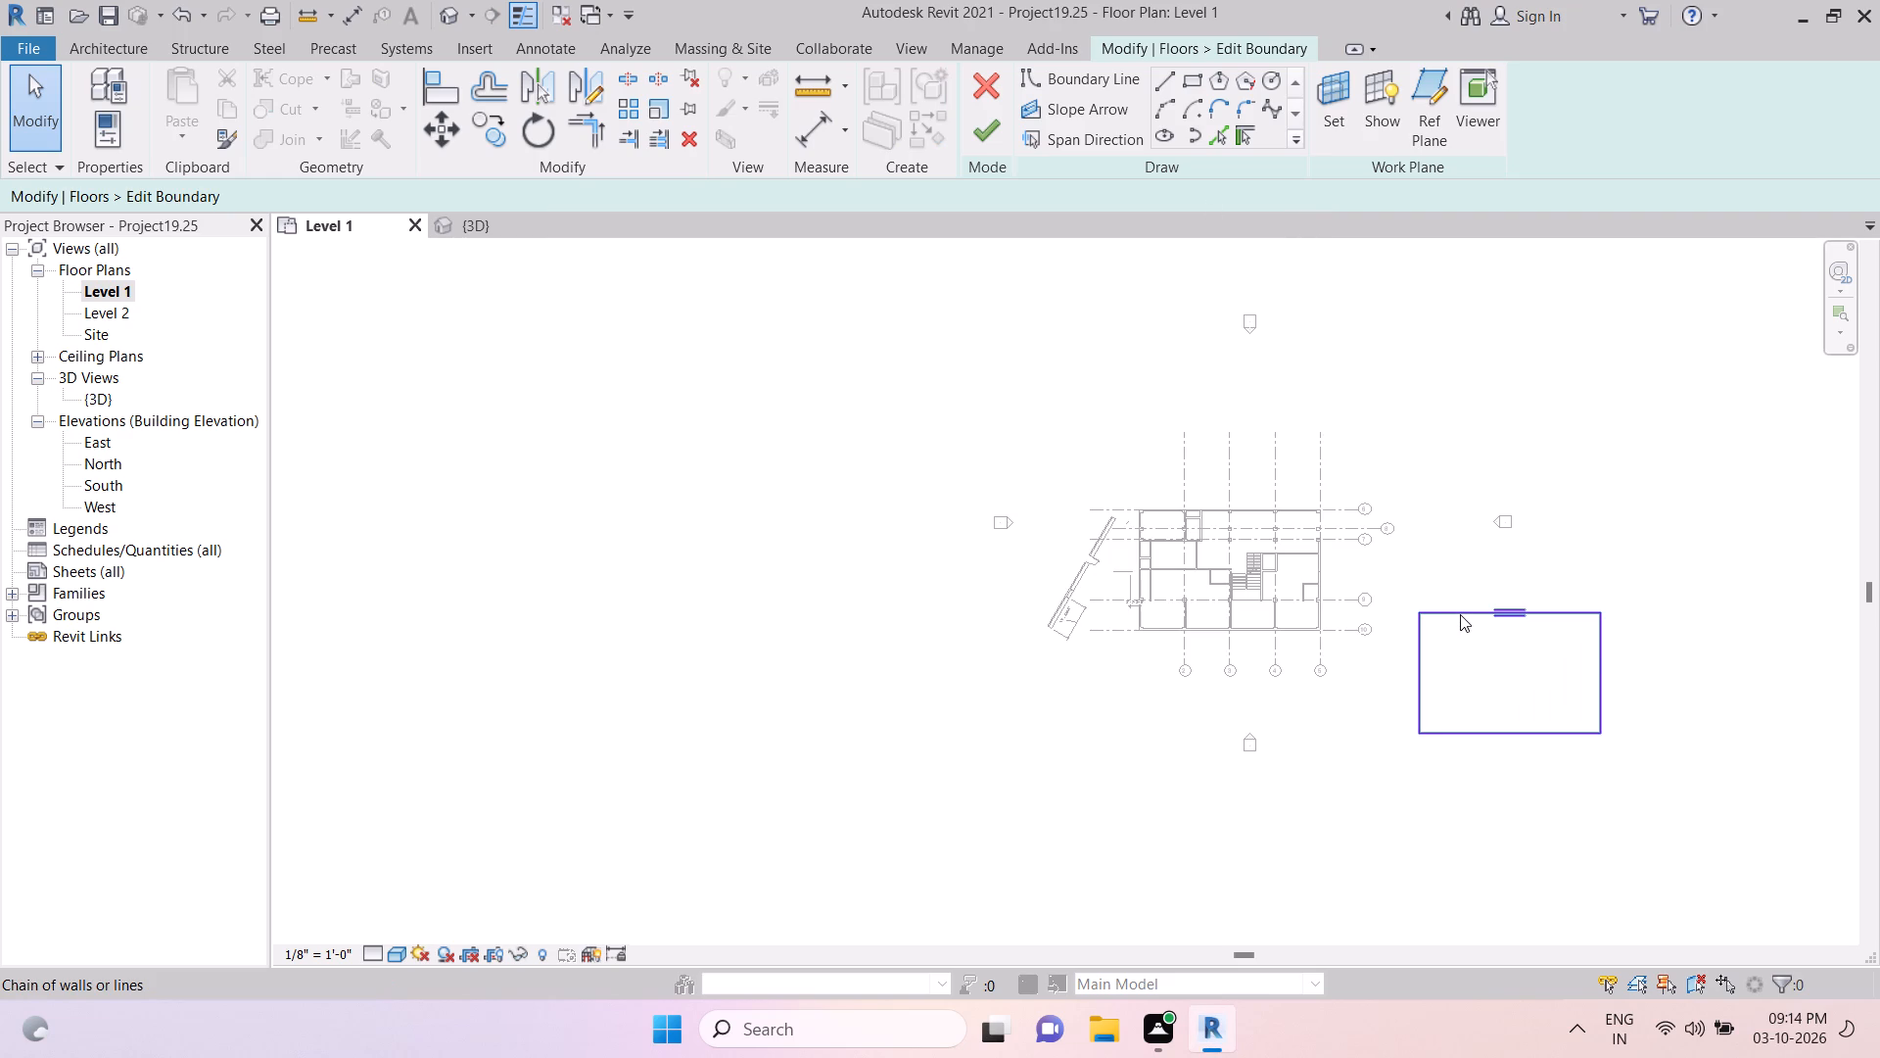
left_click(1460, 614)
key("Delete")
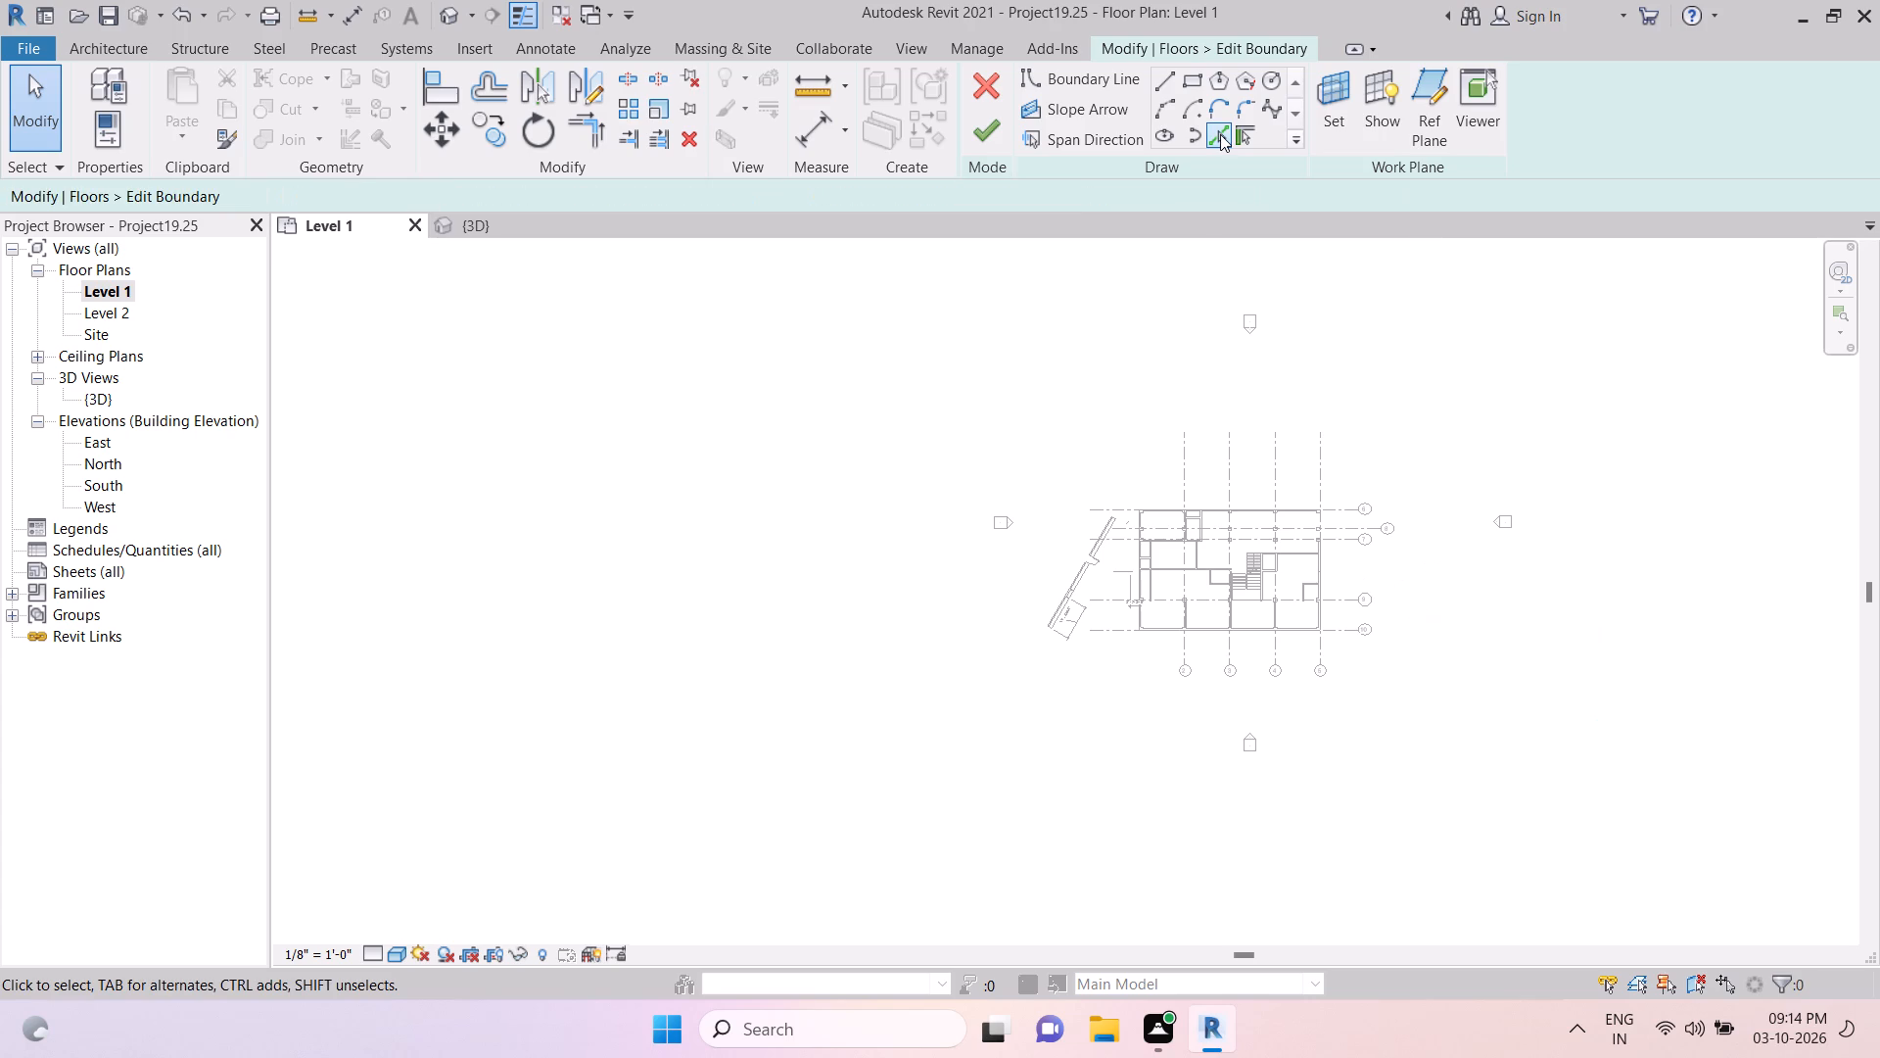
Use Pick Lines to add floor boundary lines along the building's west wall, south wall at grid 10 and east wall at grid 5.
left_click(1226, 127)
scroll(1136, 613, "up", 5)
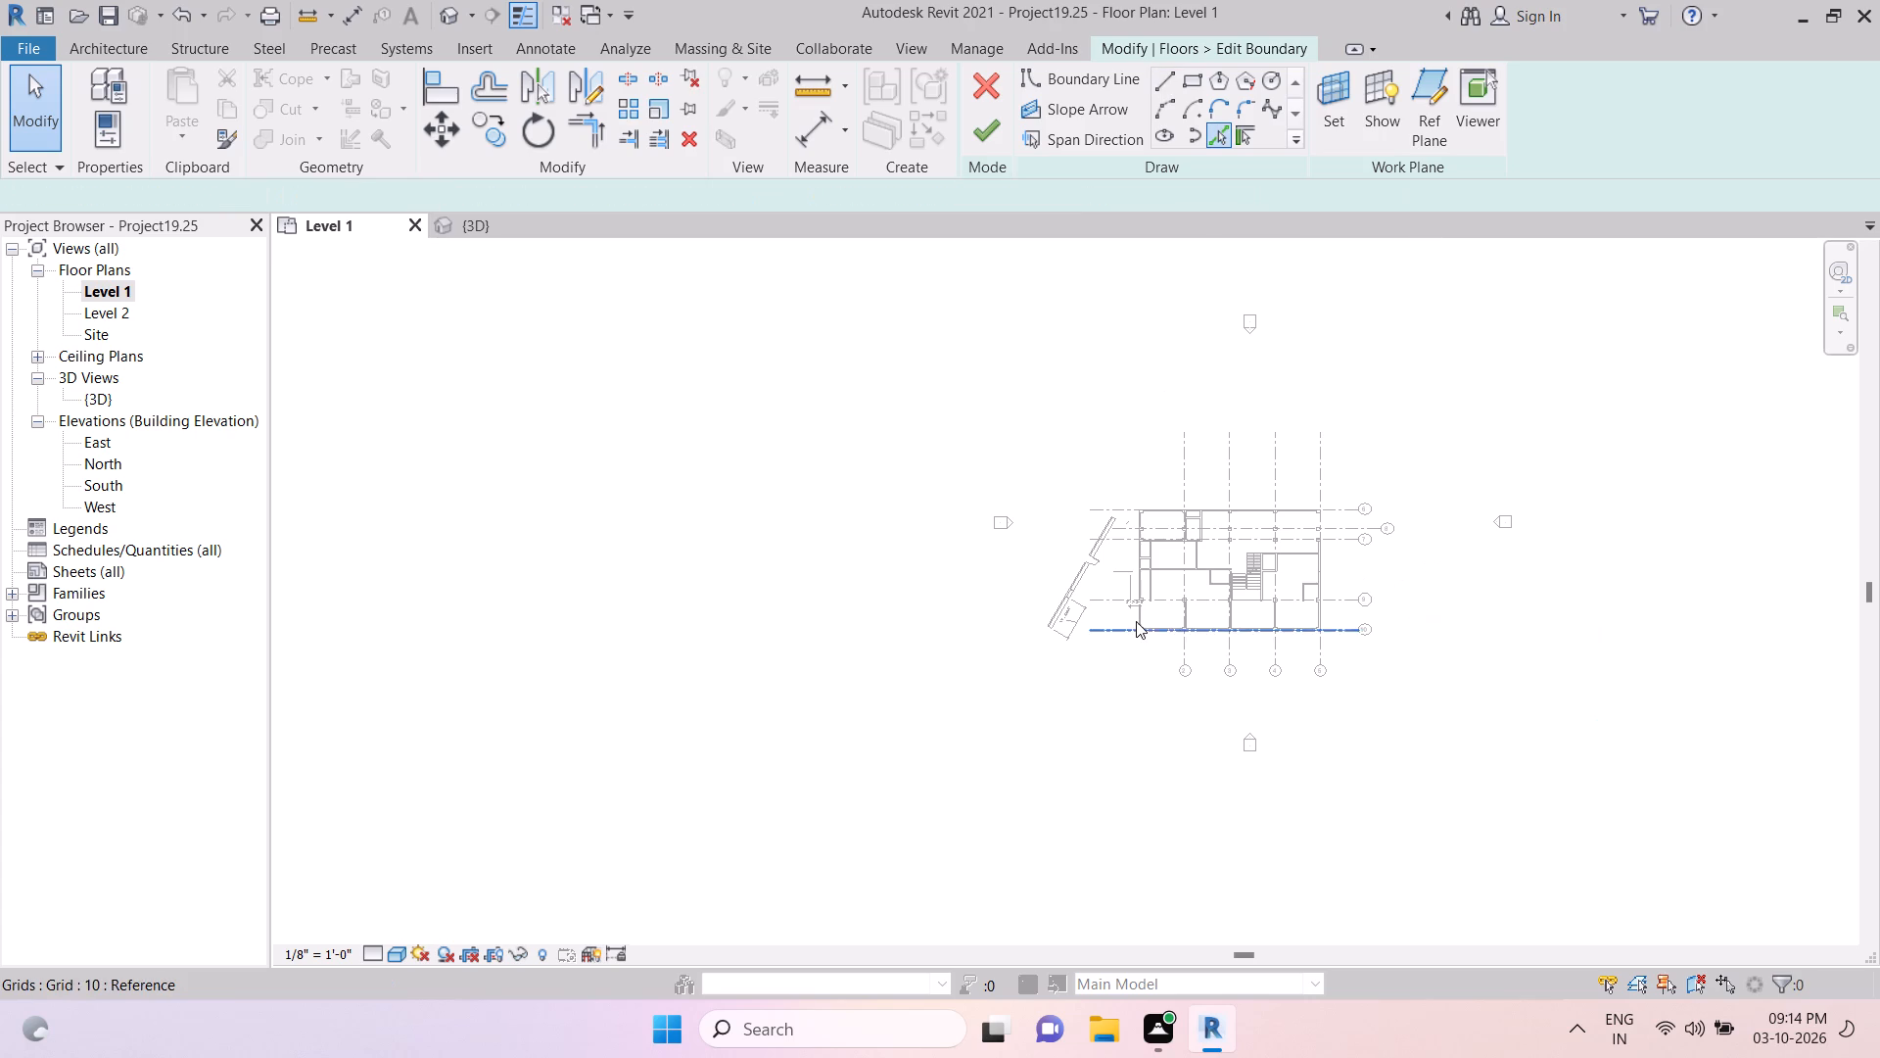
scroll(1136, 621, "up", 8)
left_click(1144, 559)
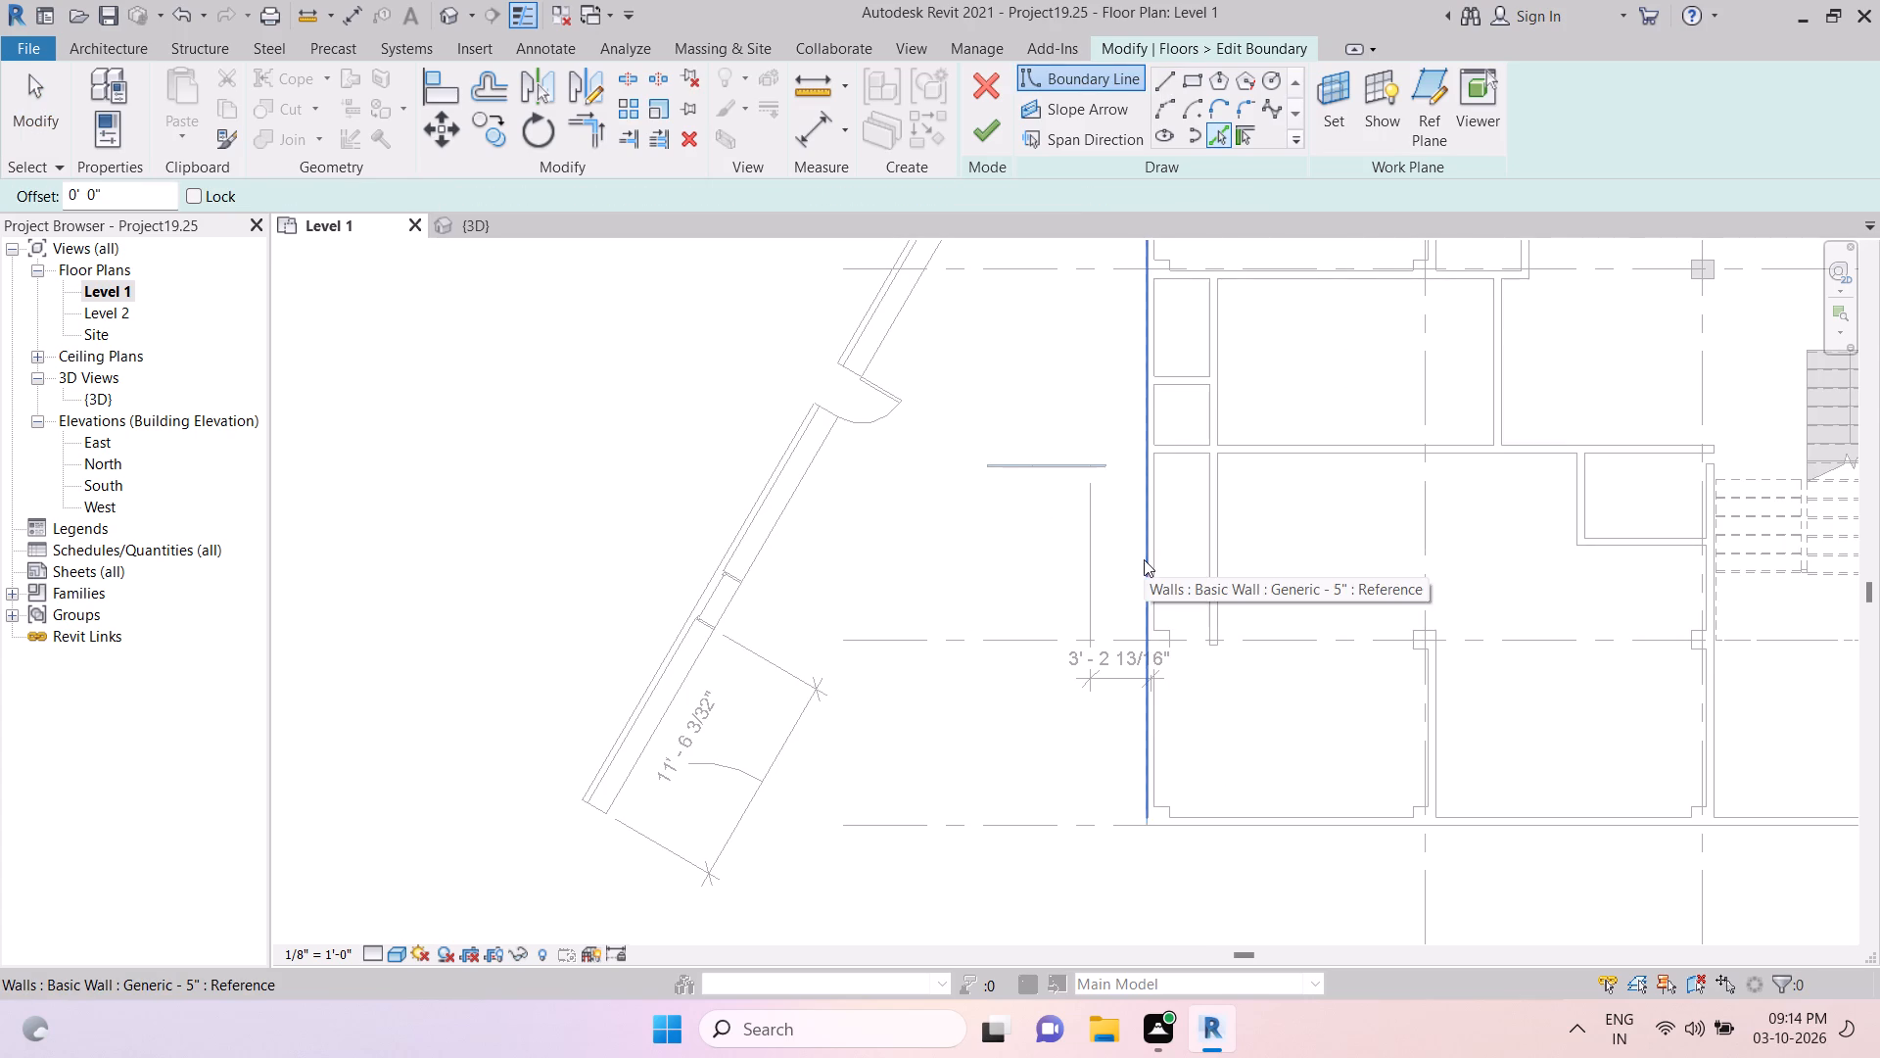
left_click(1199, 828)
scroll(1474, 719, "down", 3)
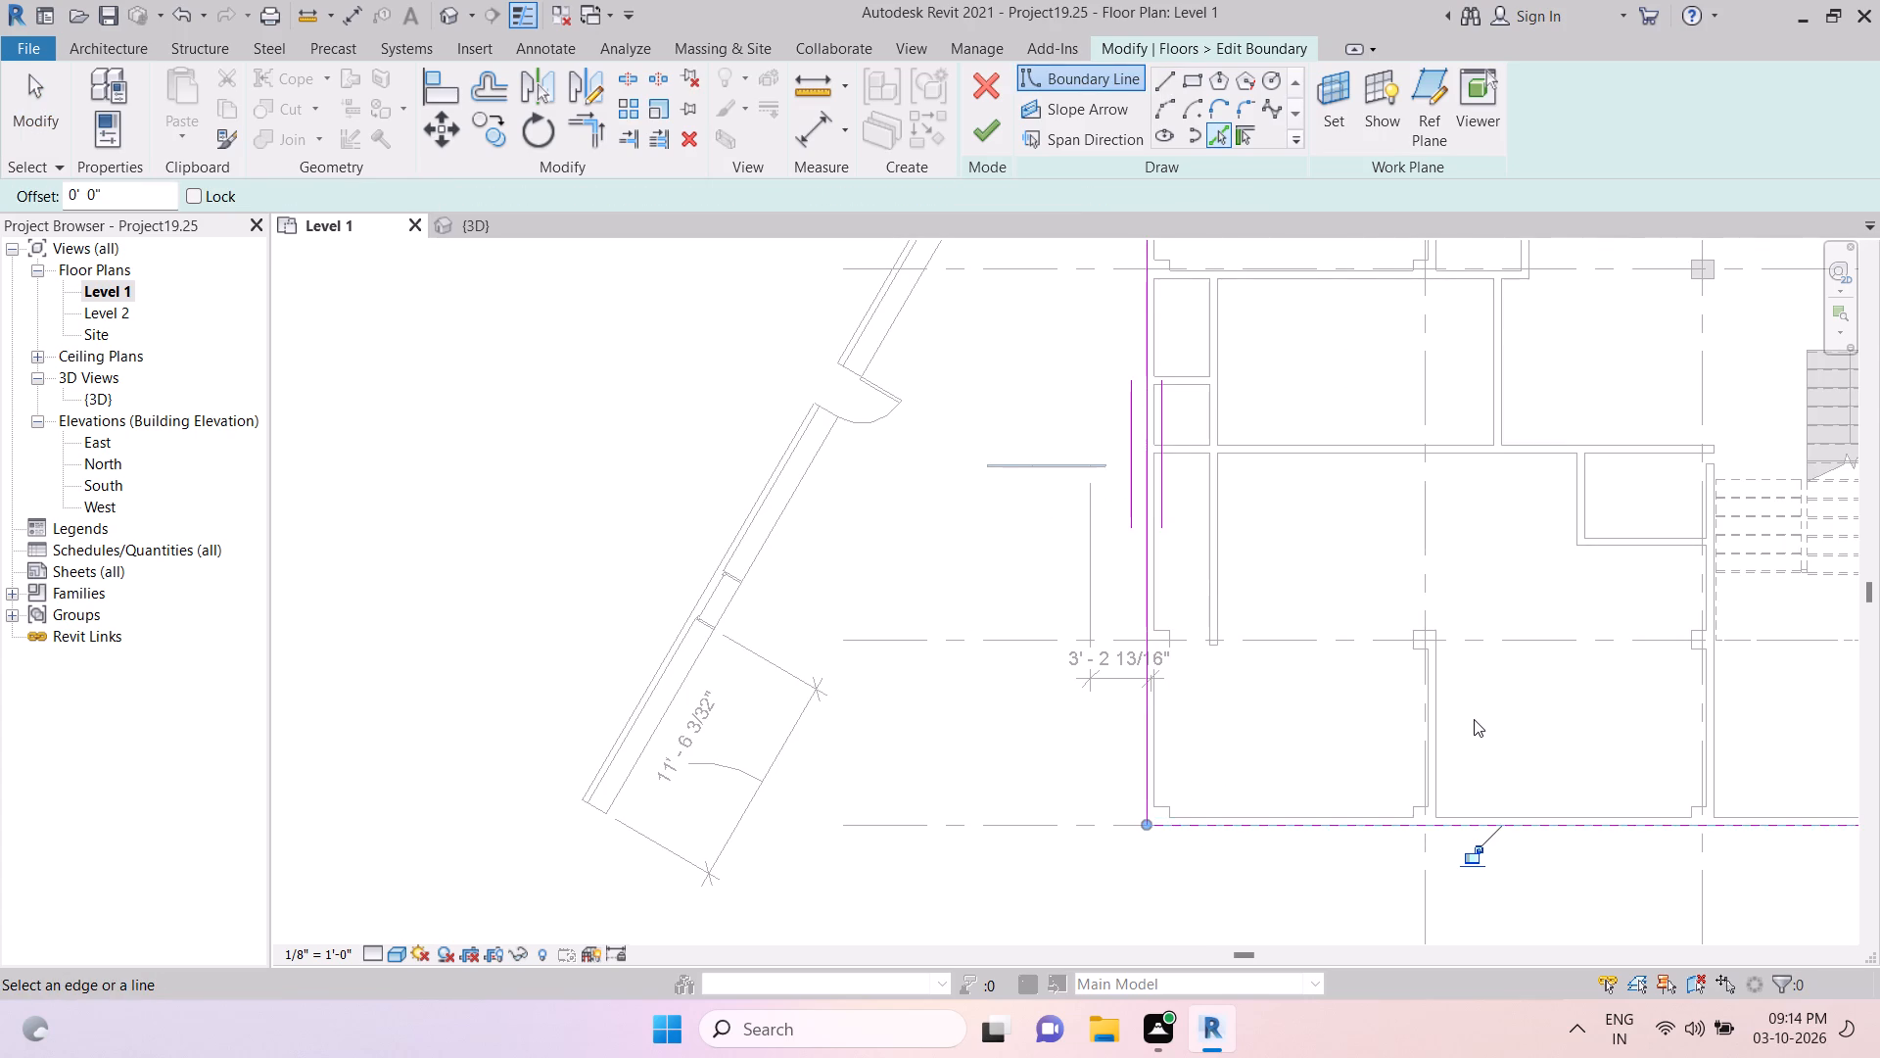
middle_click_drag(1438, 705, 1155, 715)
middle_click_drag(1702, 797, 1442, 777)
scroll(1443, 755, "up", 5)
left_click(1452, 738)
Pick the outer face of the building's north wall at grid 6 as the remaining floor boundary line.
scroll(1452, 738, "down", 4)
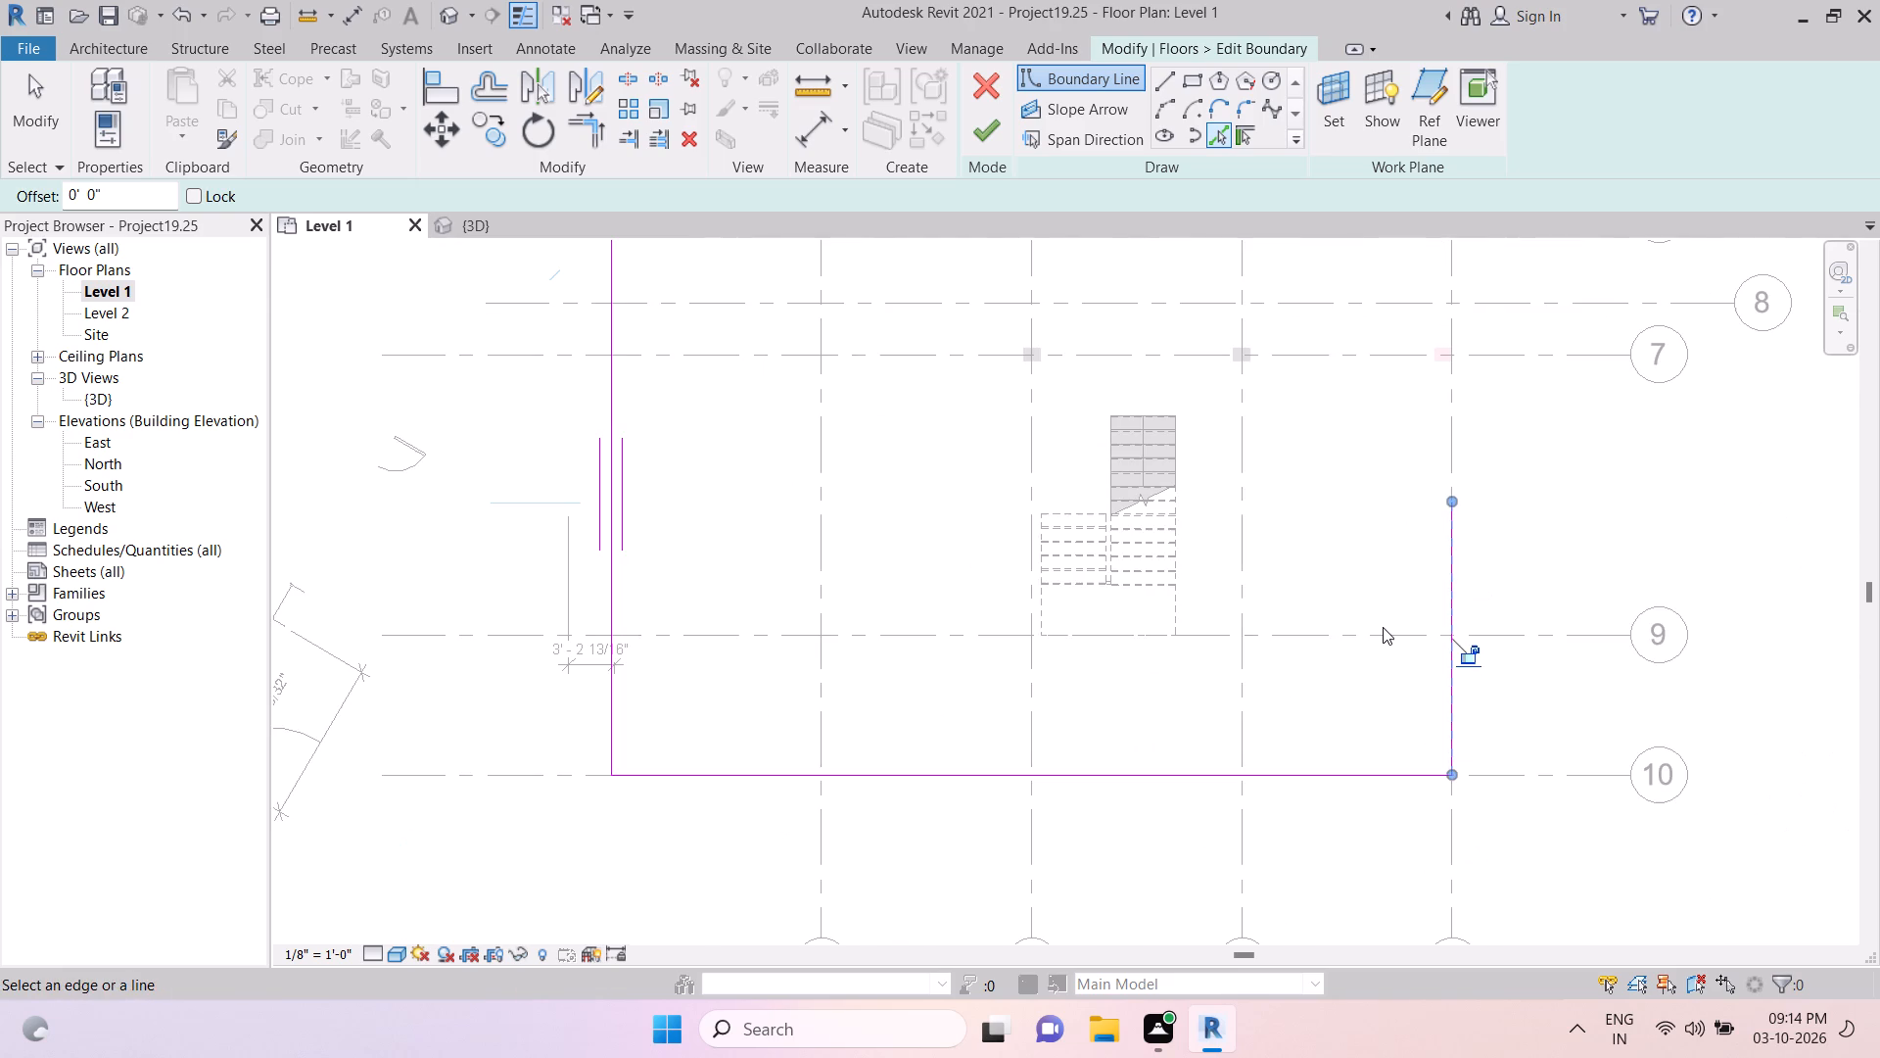
scroll(1256, 404, "down", 1)
middle_click_drag(1255, 406, 1253, 757)
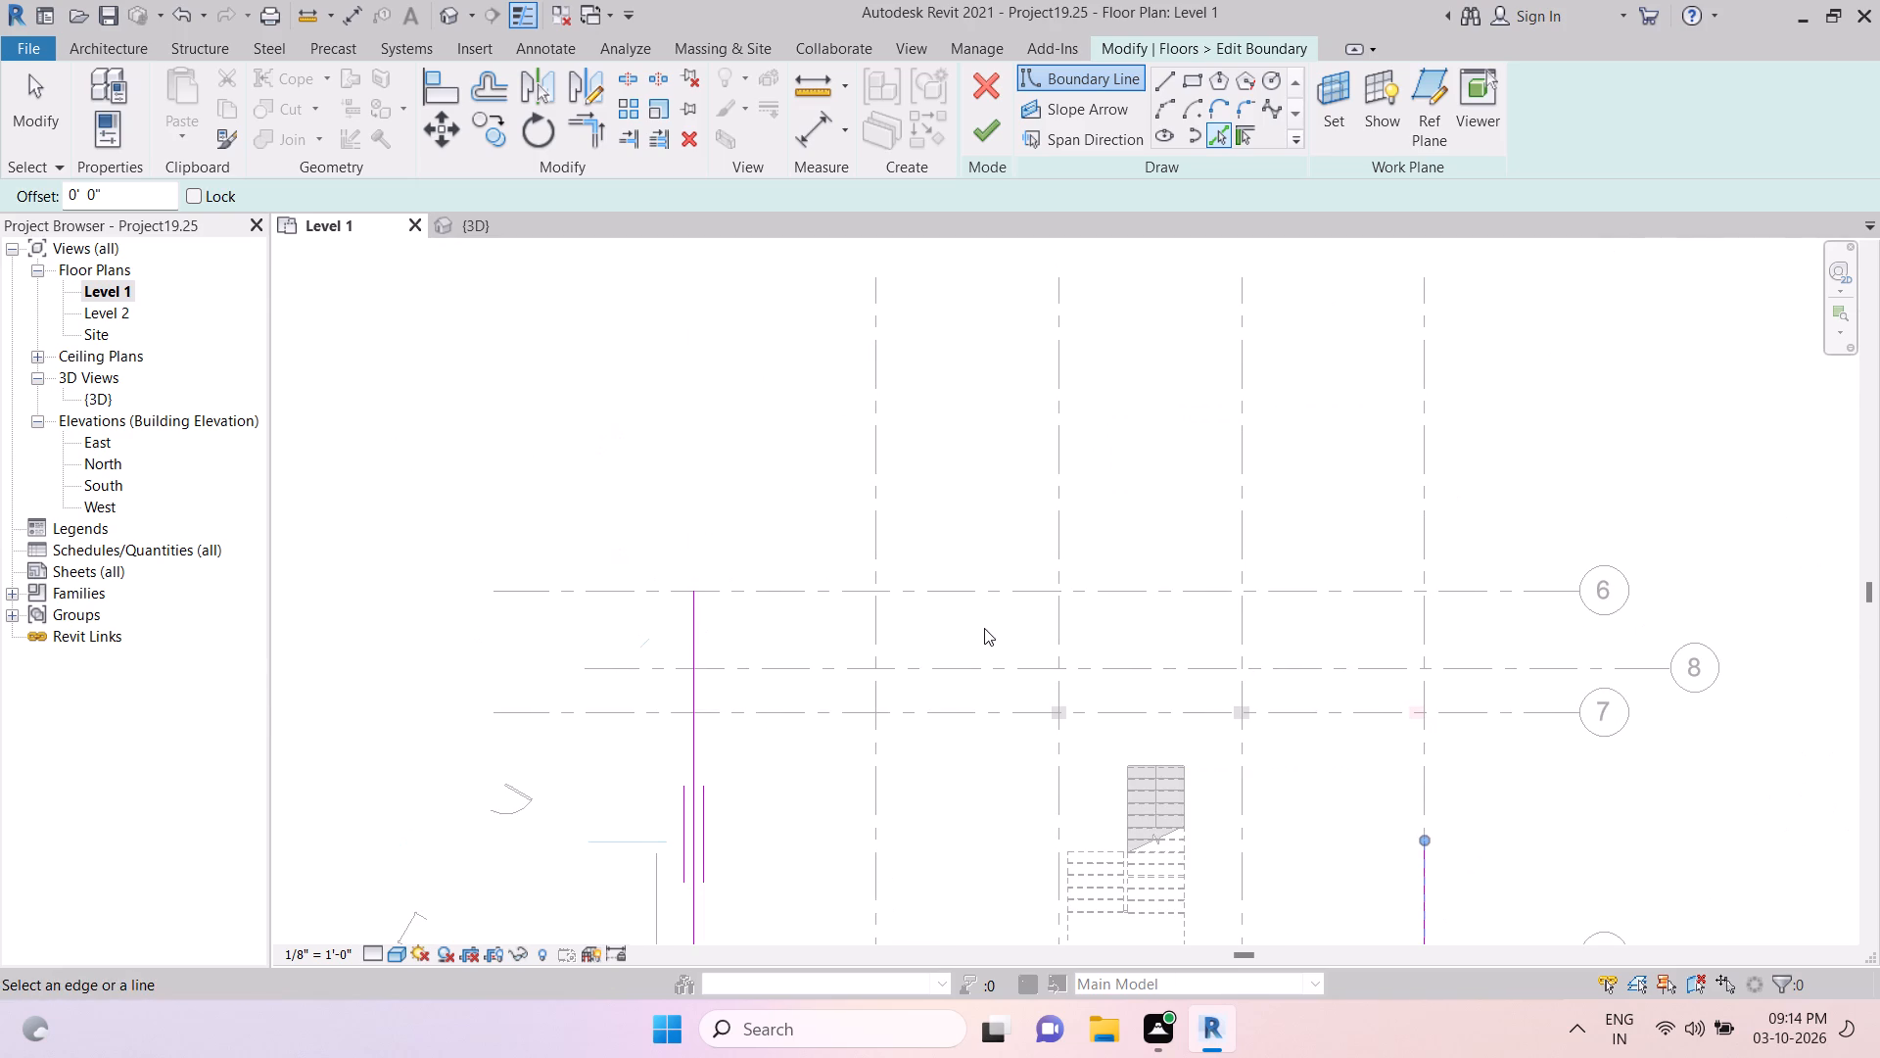
scroll(932, 590, "up", 4)
left_click(932, 588)
scroll(932, 588, "down", 4)
key("Escape")
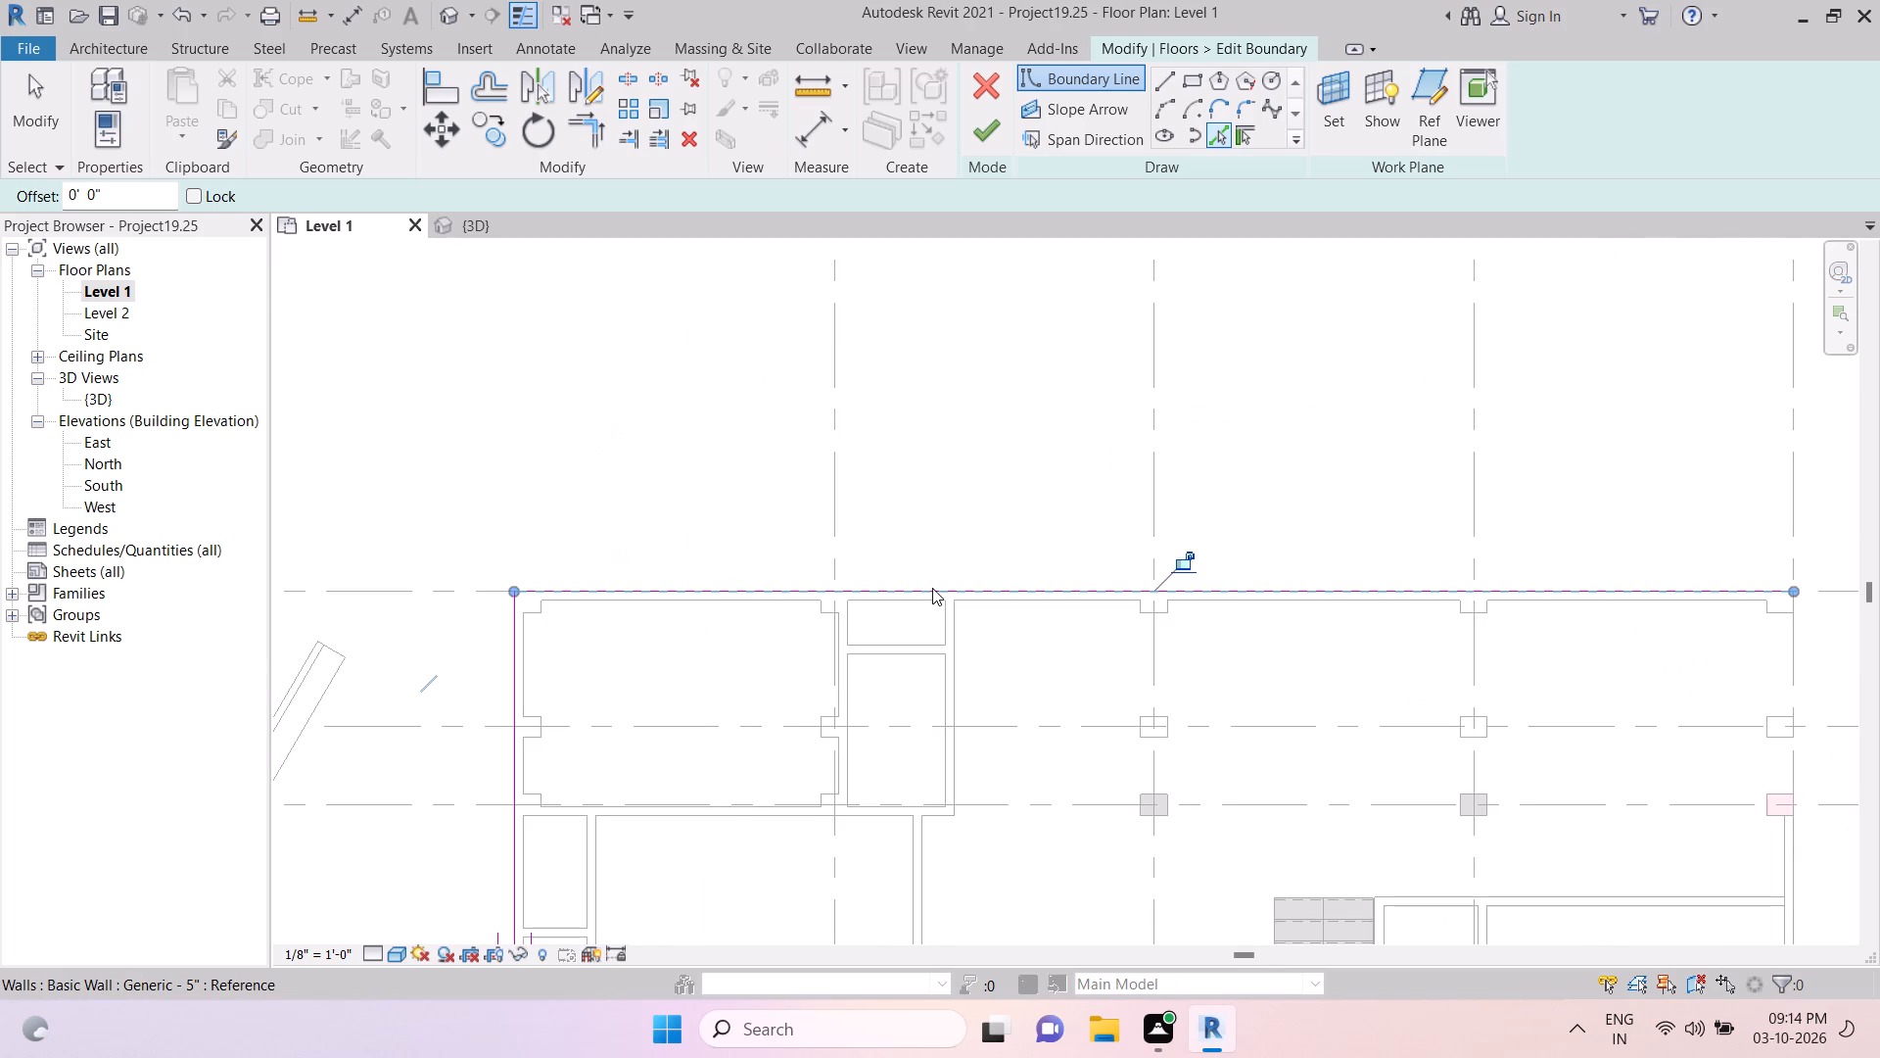
scroll(937, 599, "down", 9)
middle_click_drag(1272, 751, 1270, 626)
key("Escape")
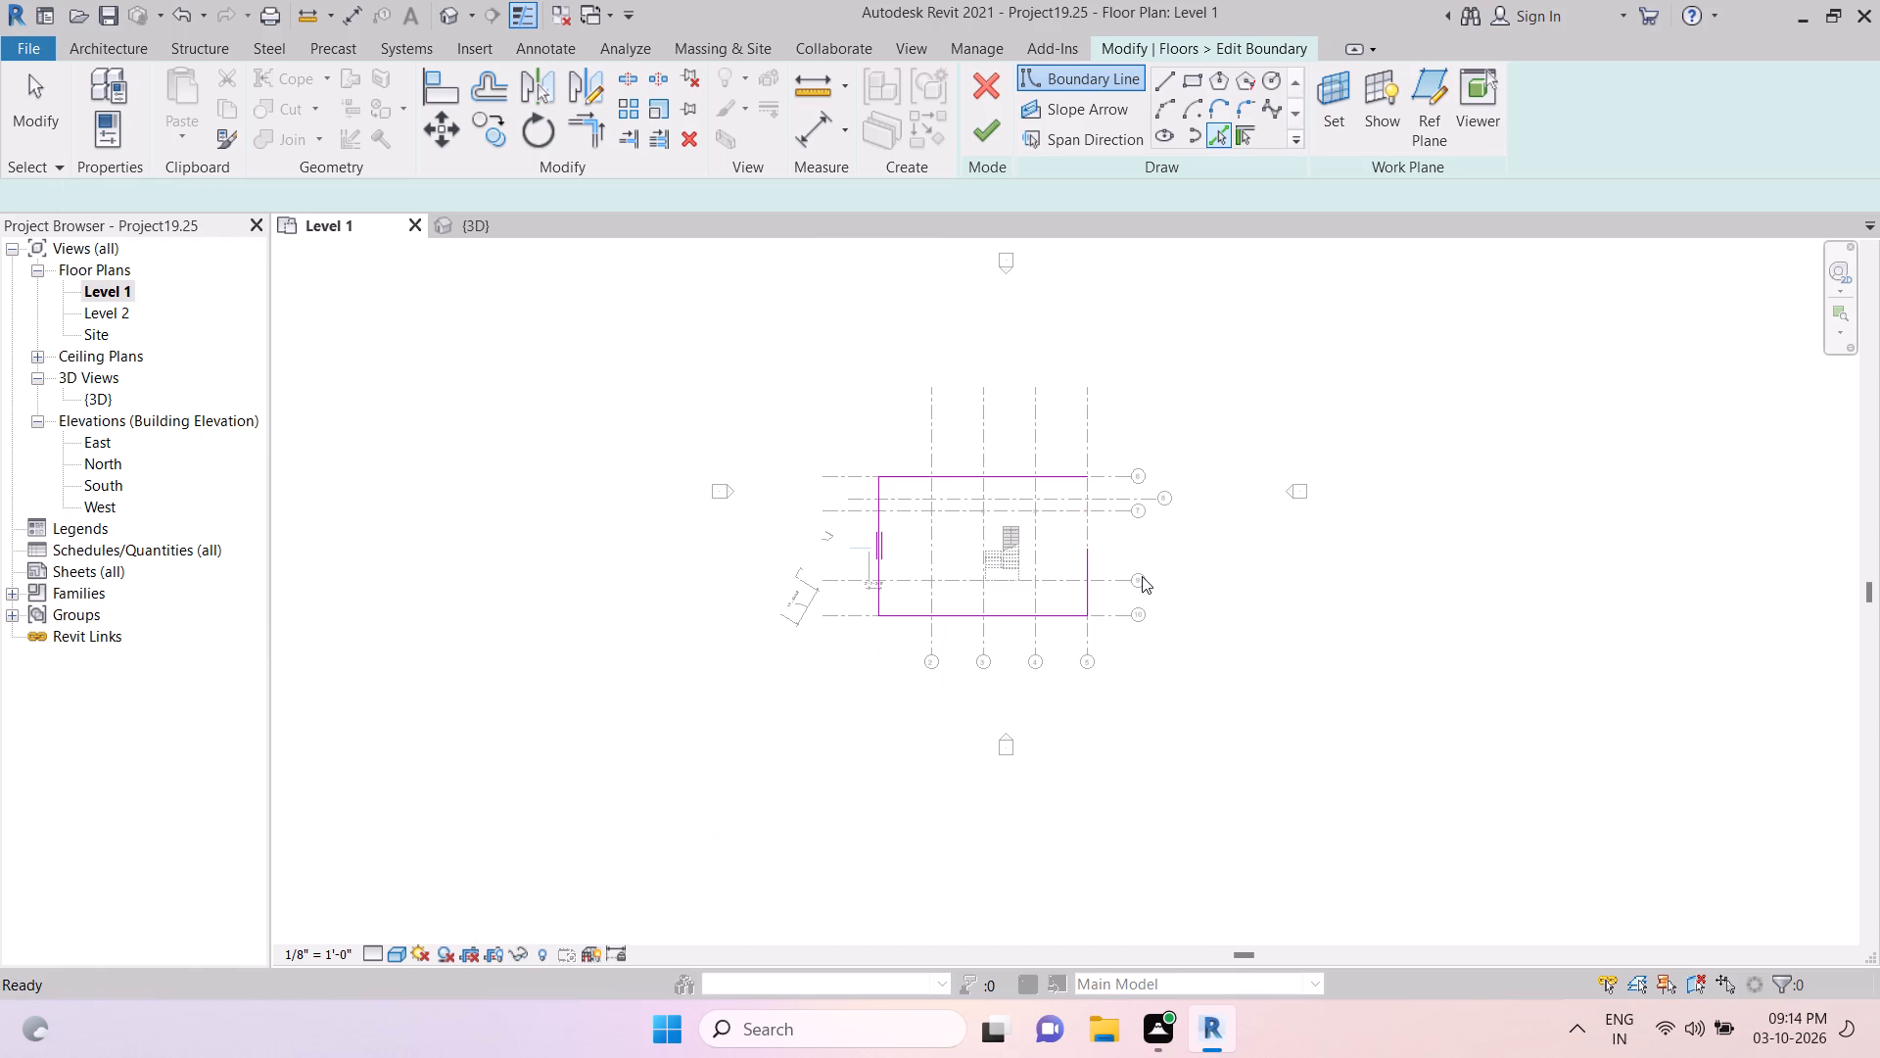
key("Escape")
Trim the east and north boundary lines to a closed corner and finish the floor boundary edit.
key("t")
key("r")
left_click(1093, 560)
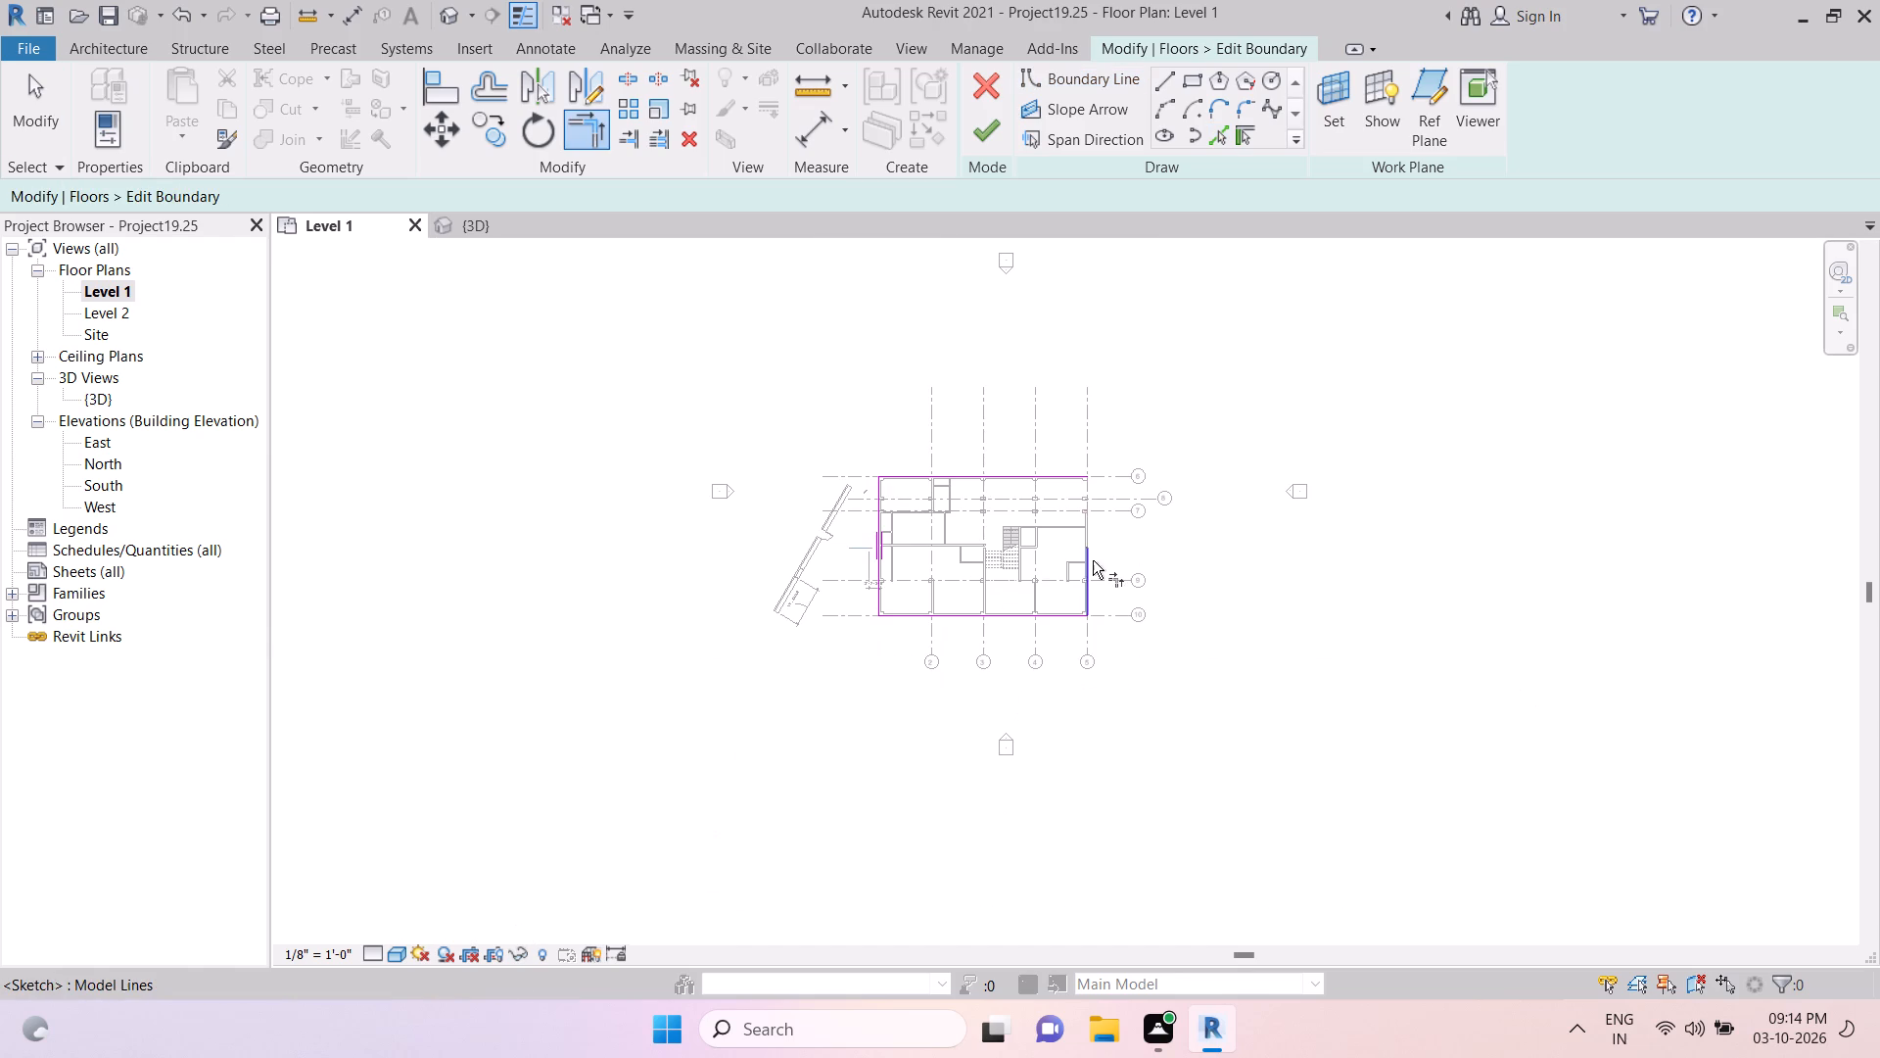
left_click(1045, 470)
key("Escape")
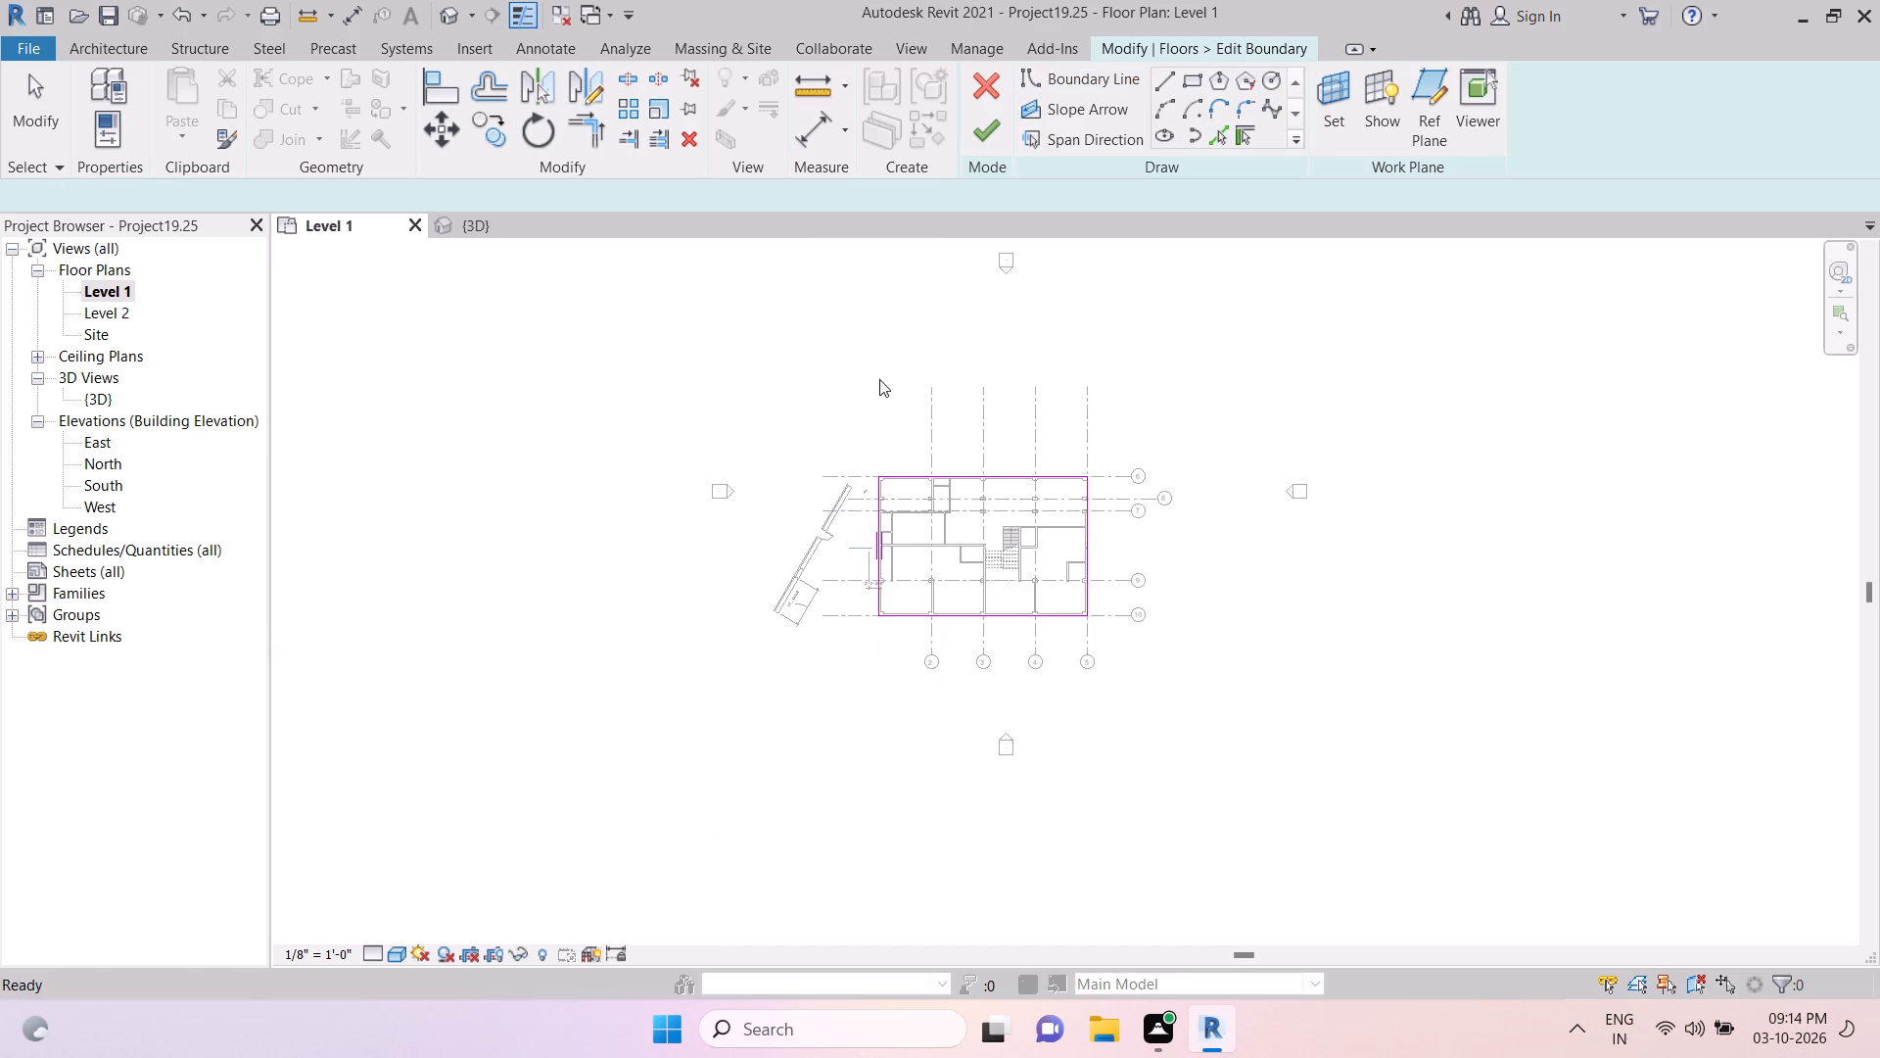
key("Escape")
key("Escape")
left_click(990, 146)
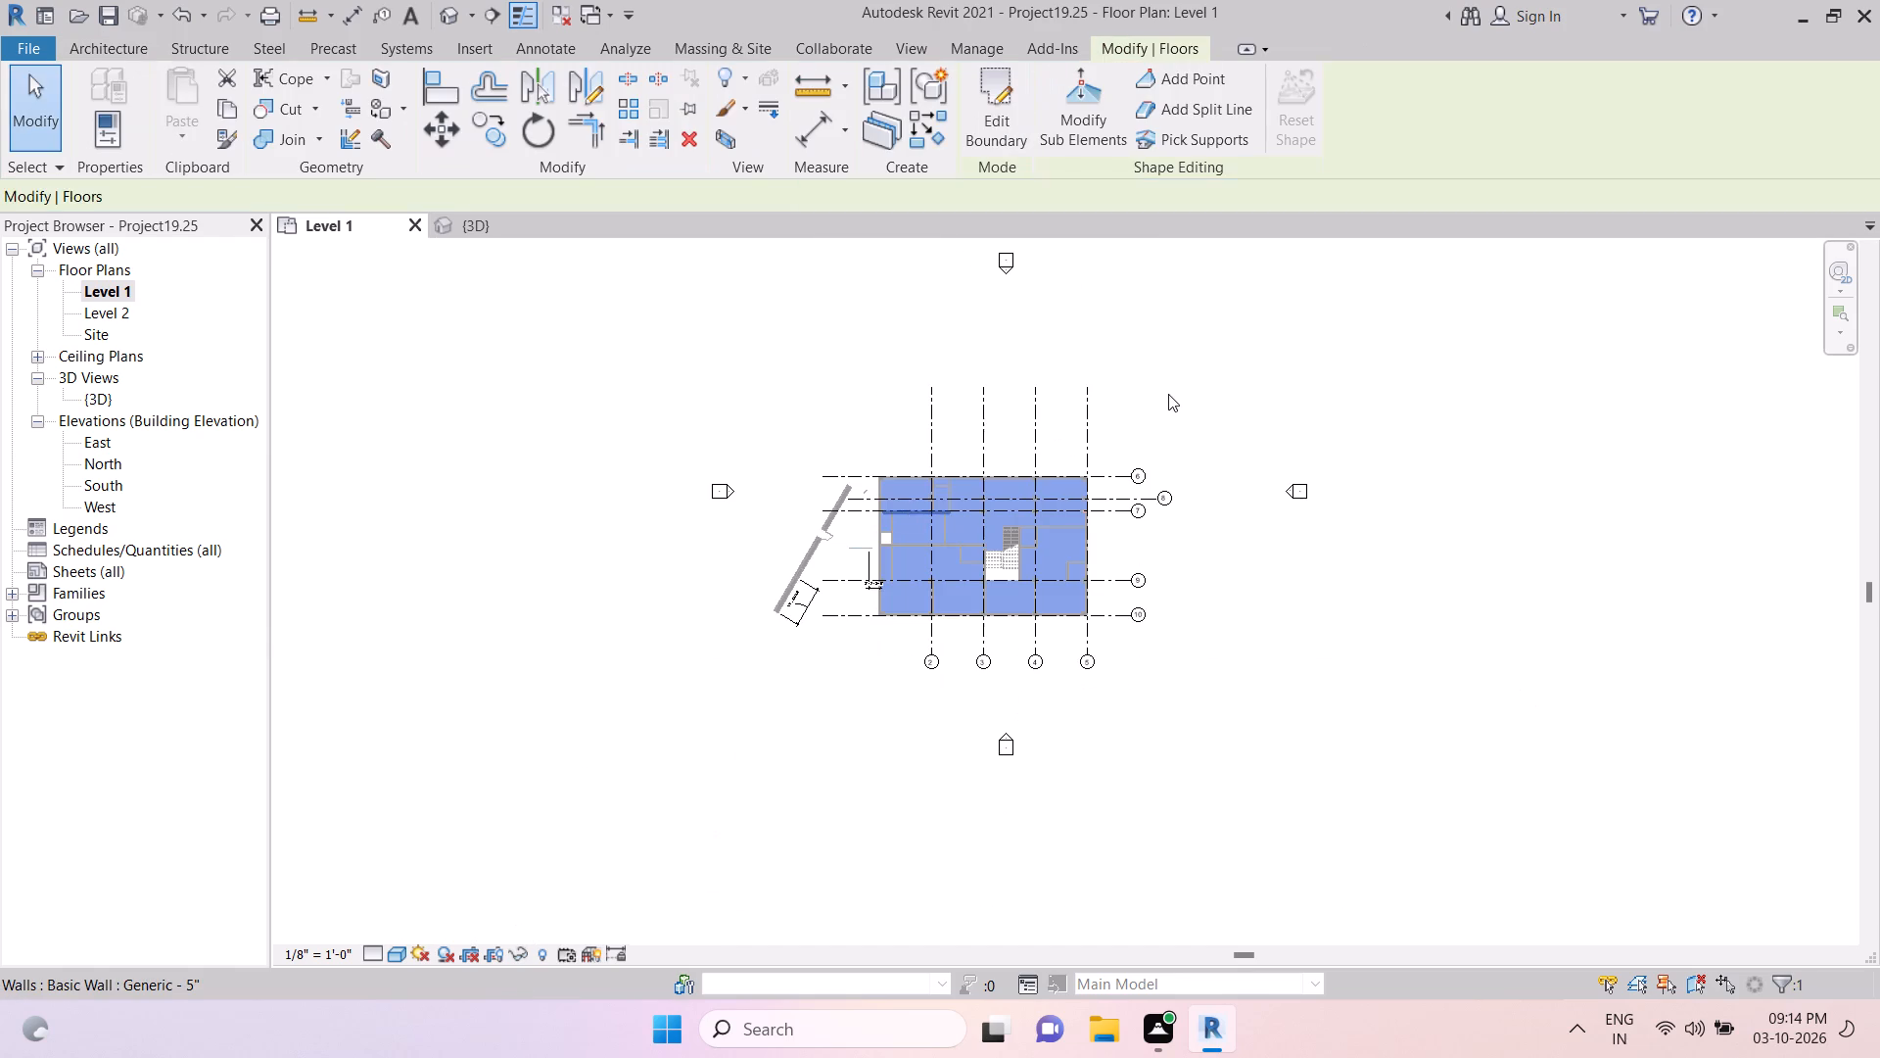
scroll(1071, 625, "down", 4)
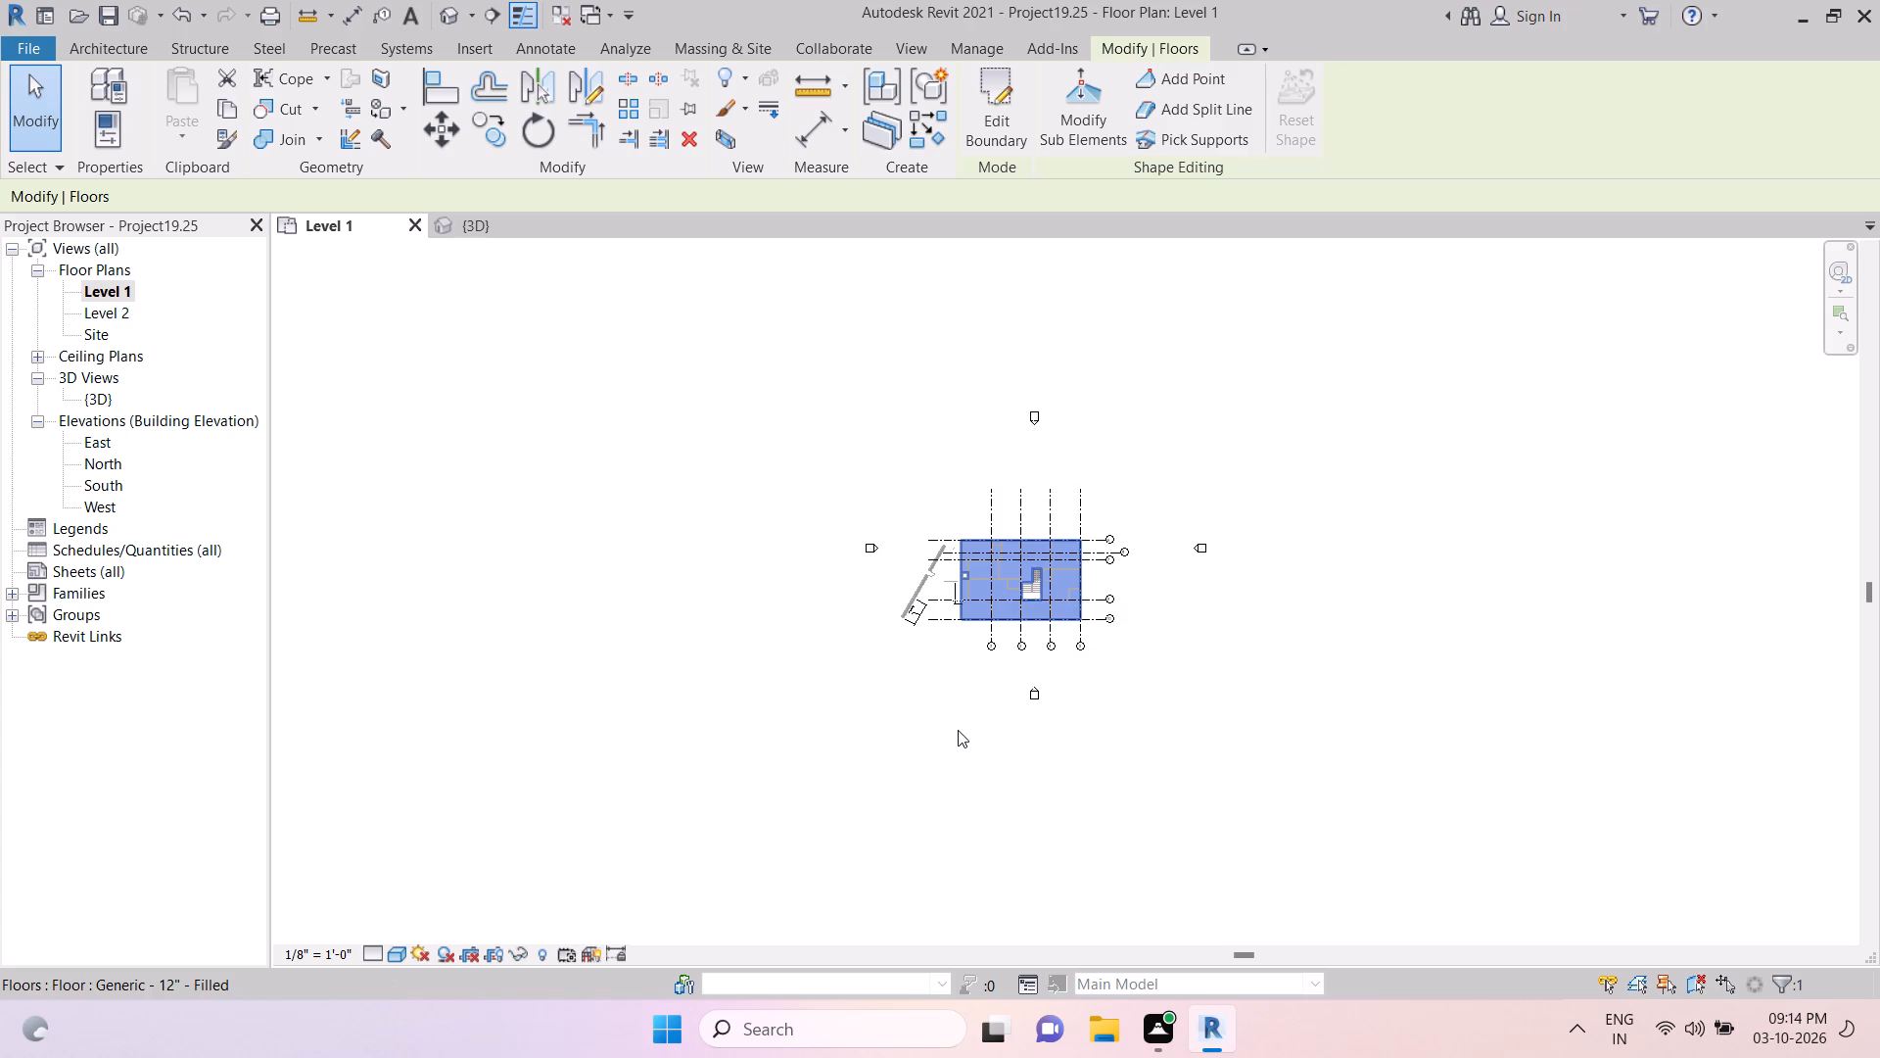
key("Escape")
Delete the 3' - 2 13/16" dimension beside the building's west wall near grid 9.
scroll(1024, 681, "up", 11)
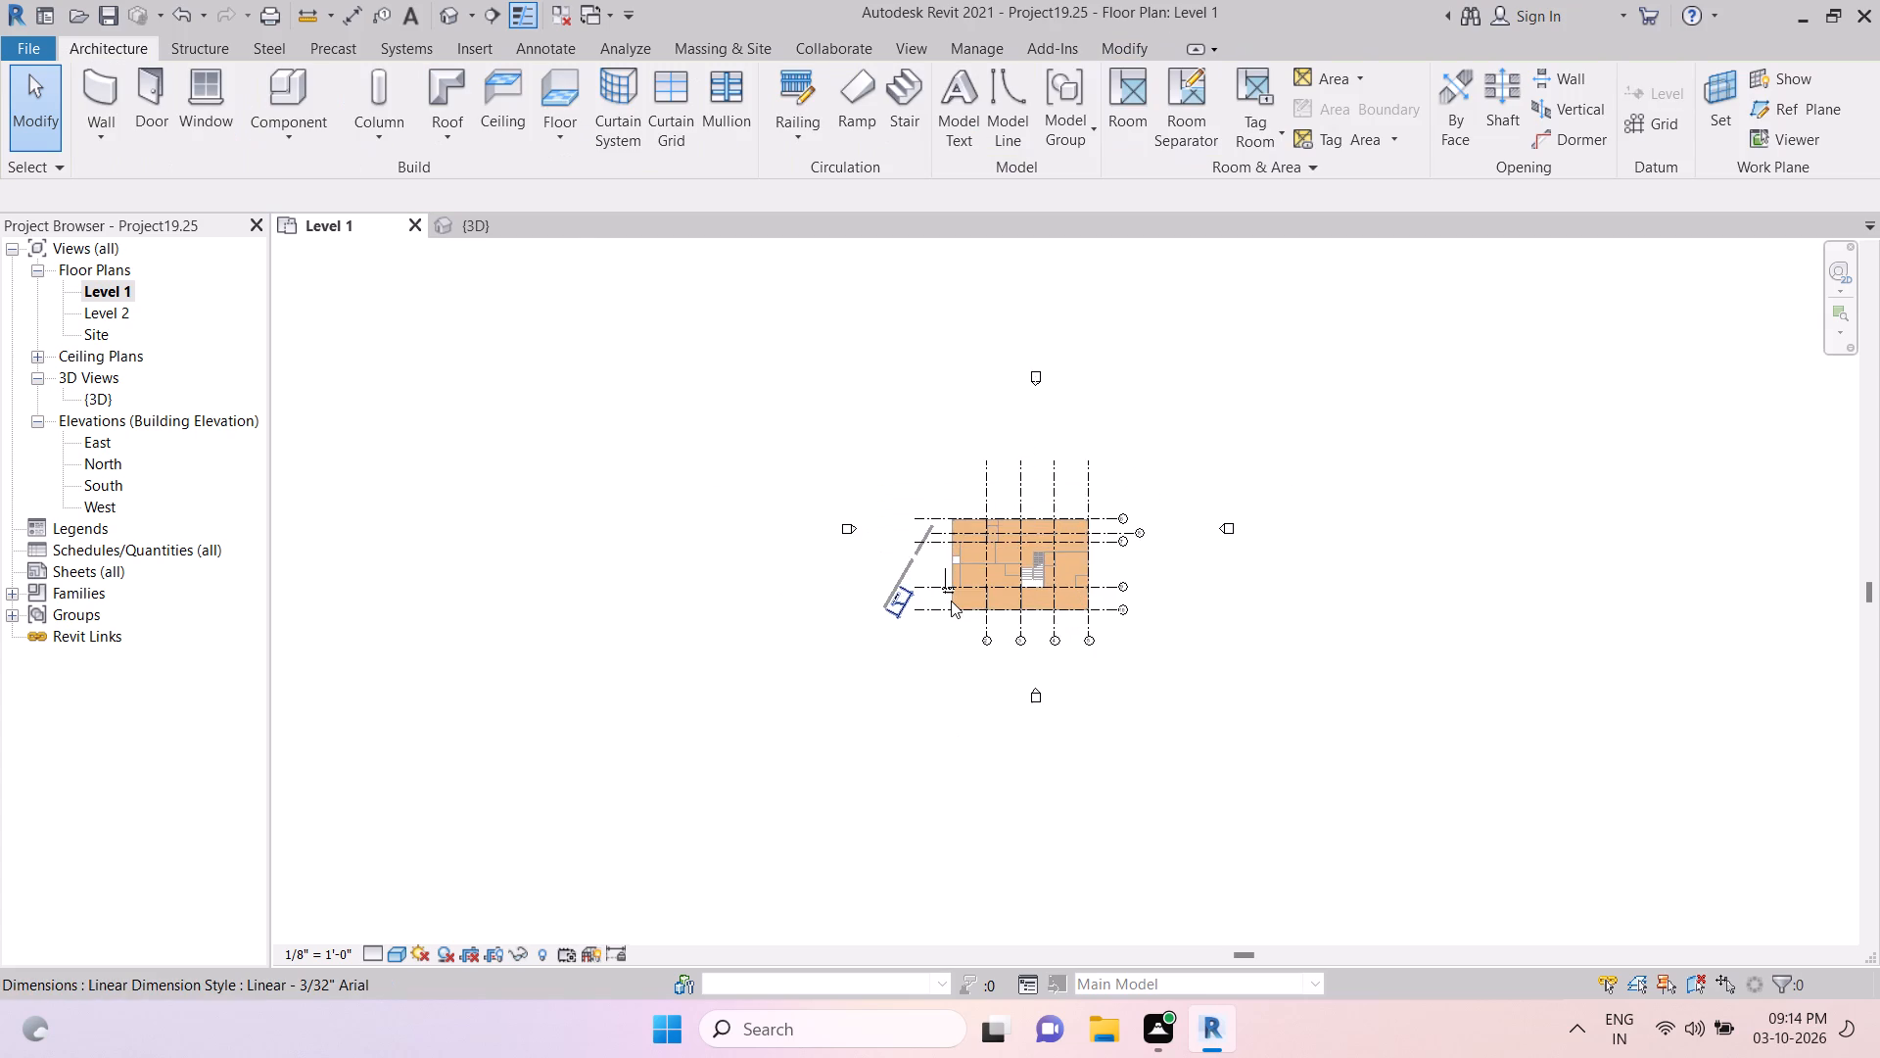
scroll(951, 601, "up", 8)
scroll(920, 555, "down", 2)
middle_click_drag(920, 555, 943, 727)
key("Escape")
key("Escape")
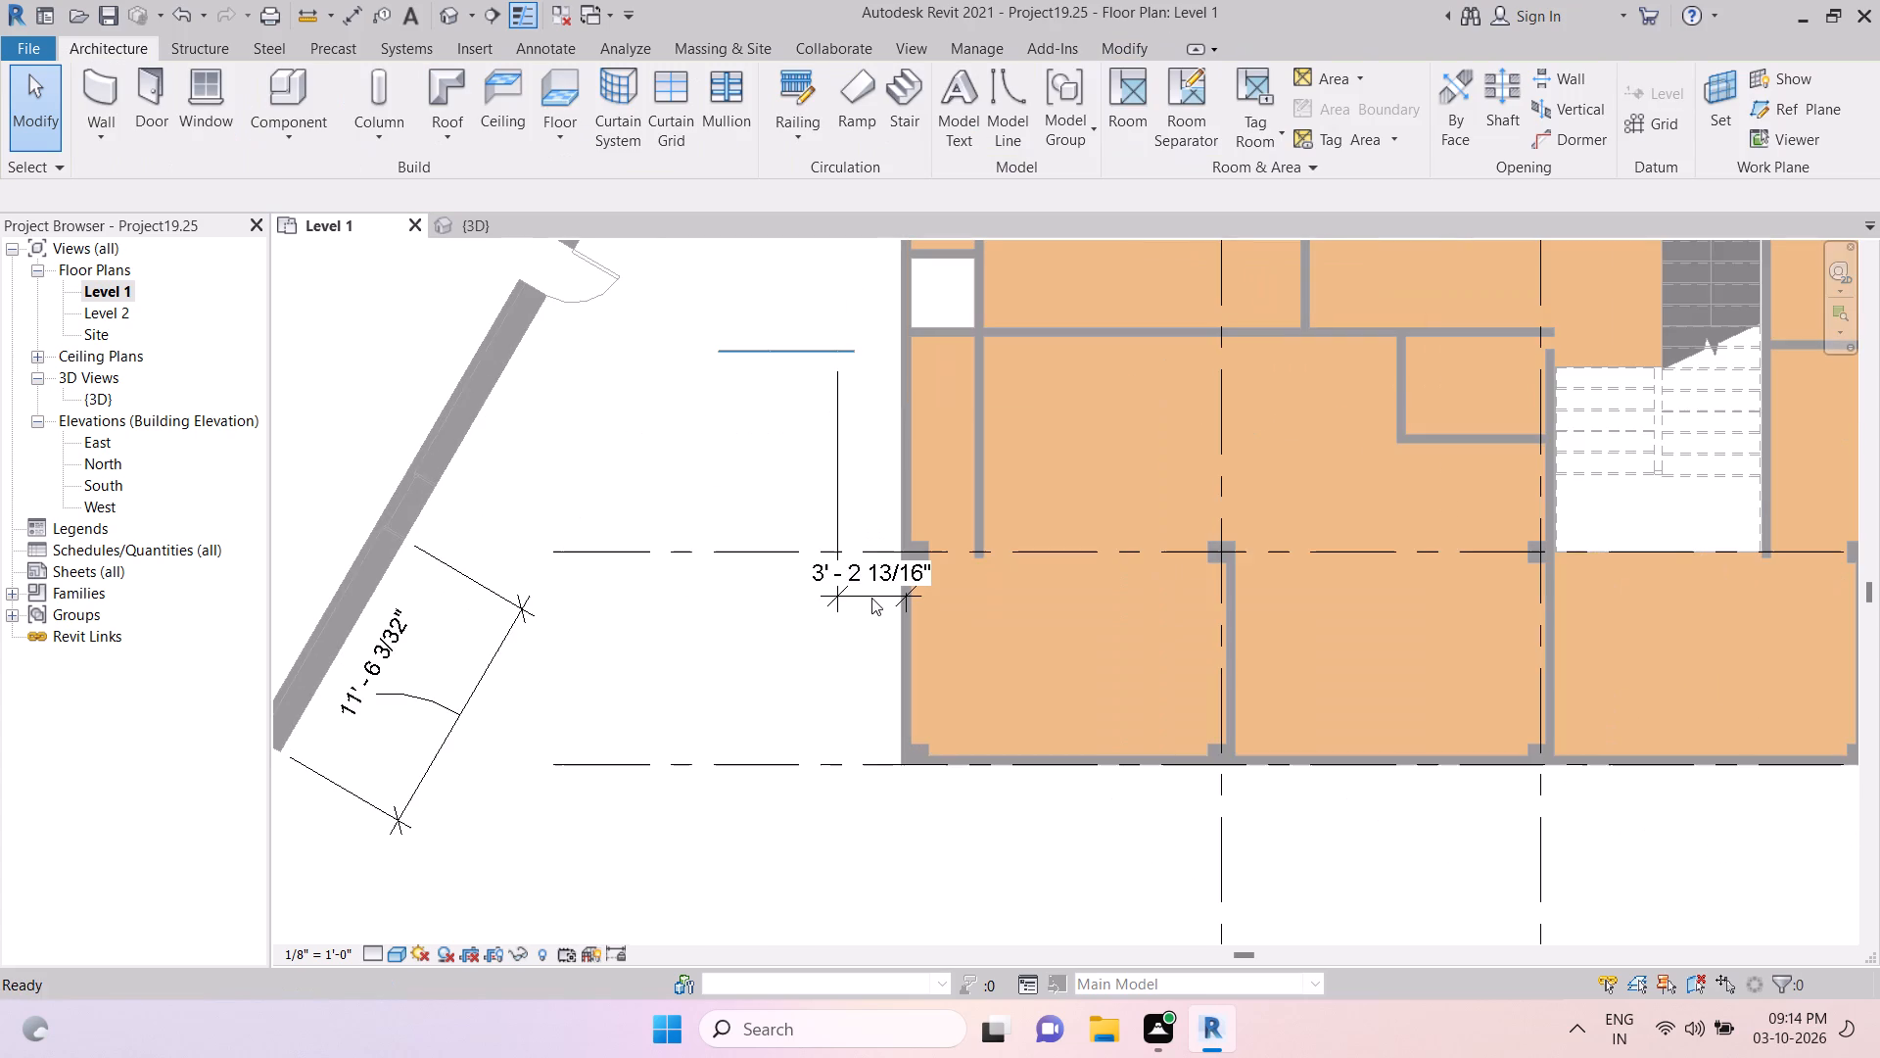
left_click(851, 580)
key("Delete")
scroll(941, 567, "down", 4)
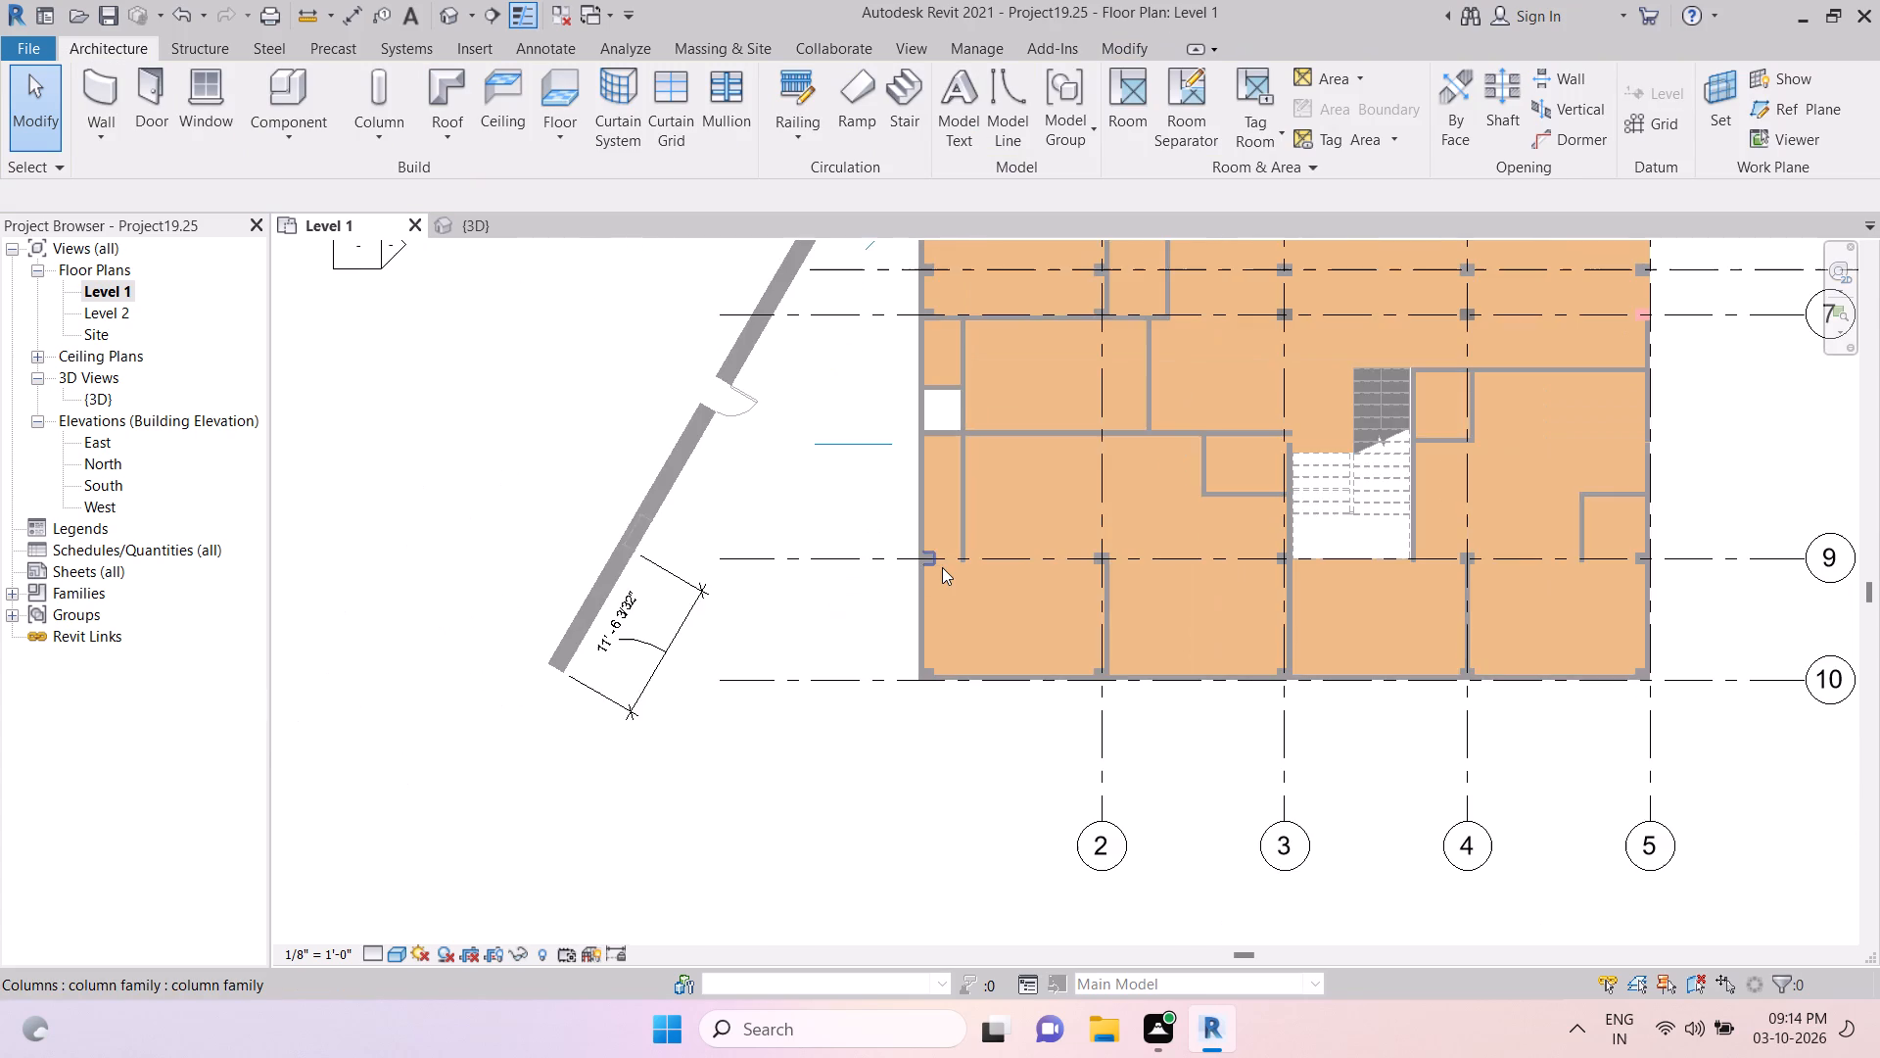
Delete the stray slanted stacked wall, Exterior - Brick Over CMU w Metal Stud, standing west of the building.
scroll(938, 570, "down", 2)
left_click(740, 488)
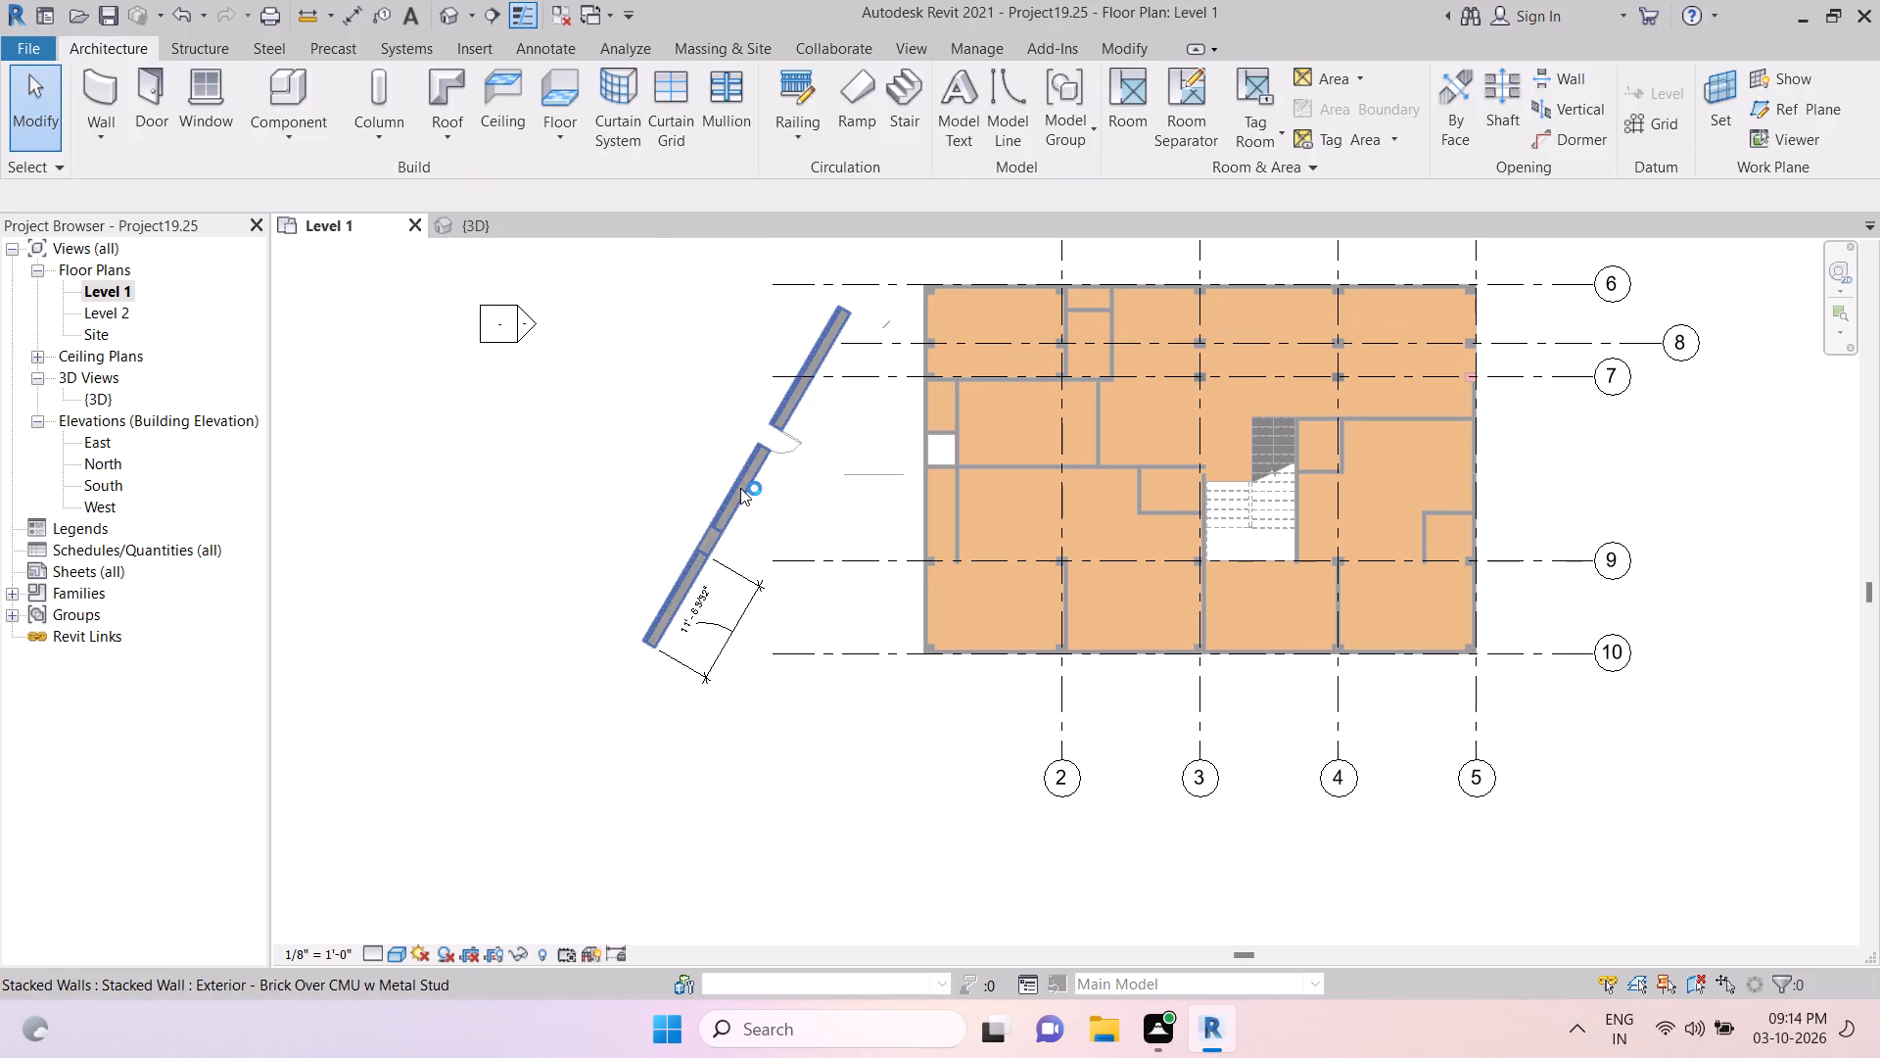
key("Delete")
scroll(796, 450, "down", 2)
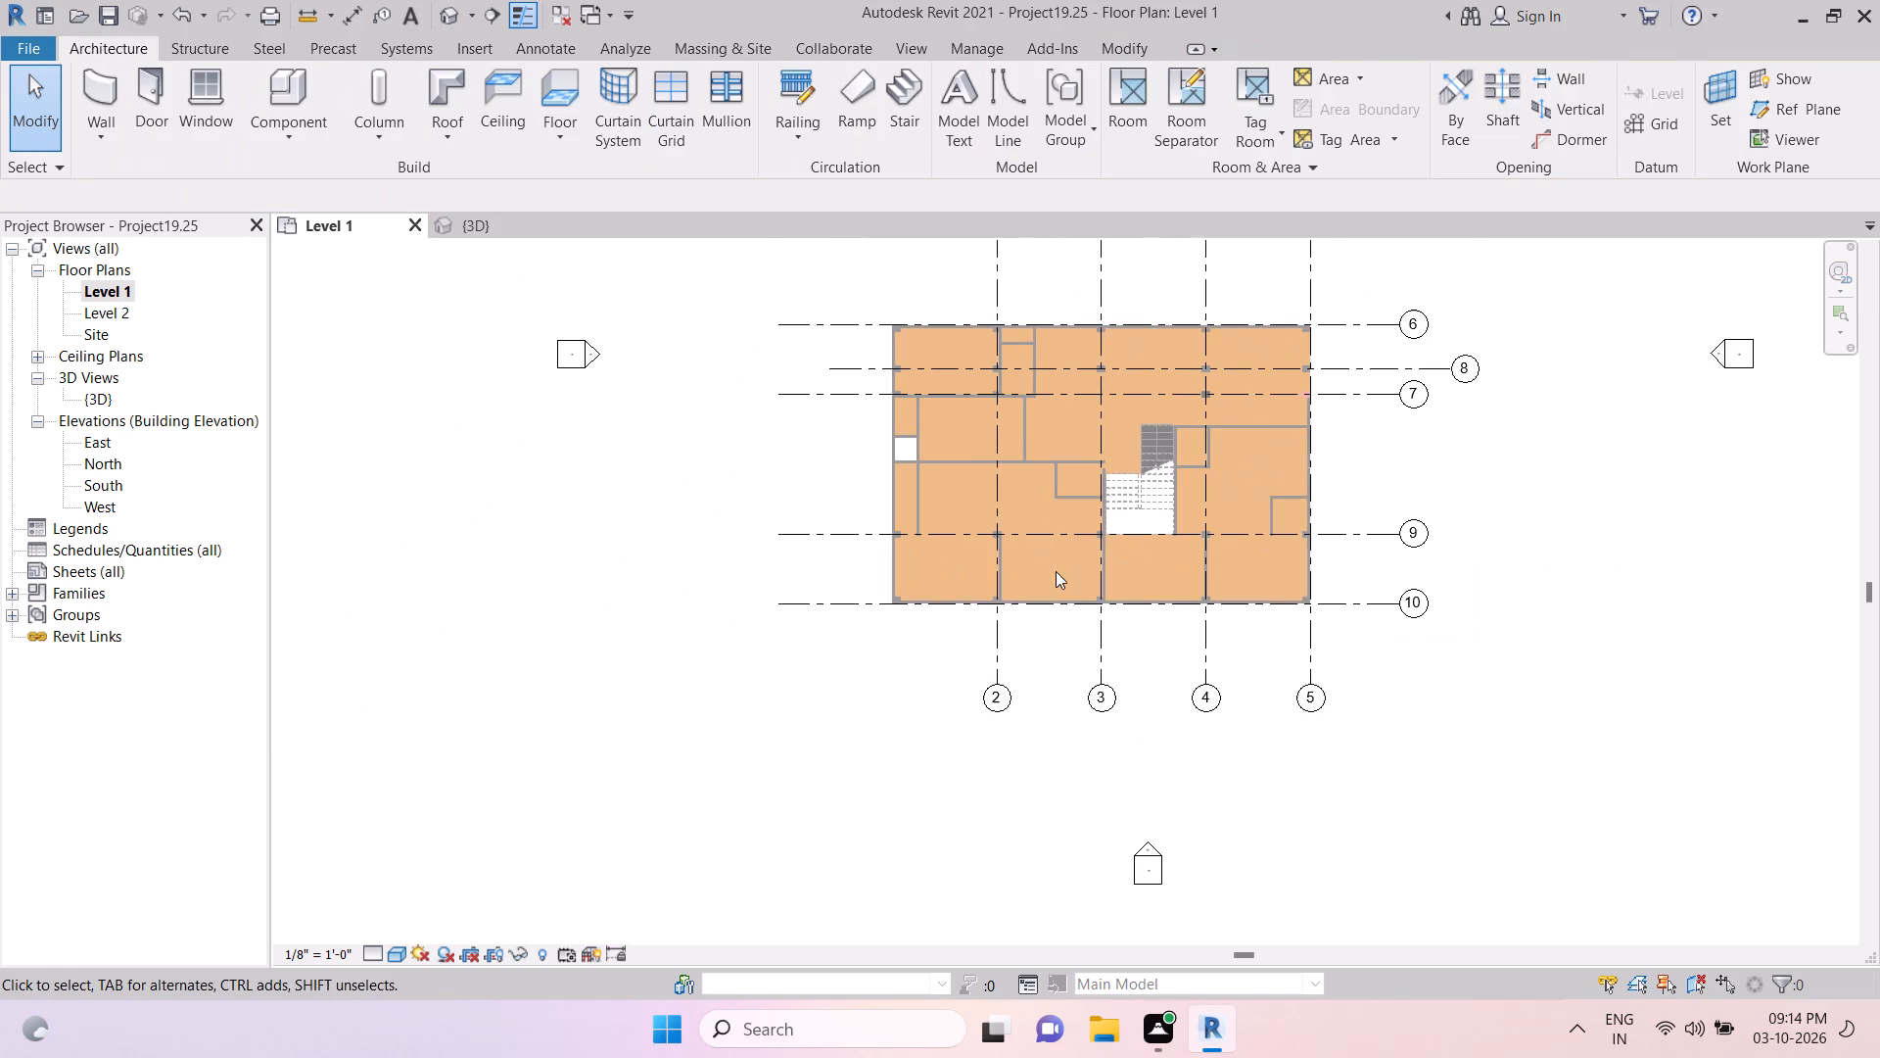
key("Escape")
key("Escape")
key("Escape")
Examine the building's east facade in the 3D view, checking the second-storey low wall and the full-height wall beside it.
left_click(458, 20)
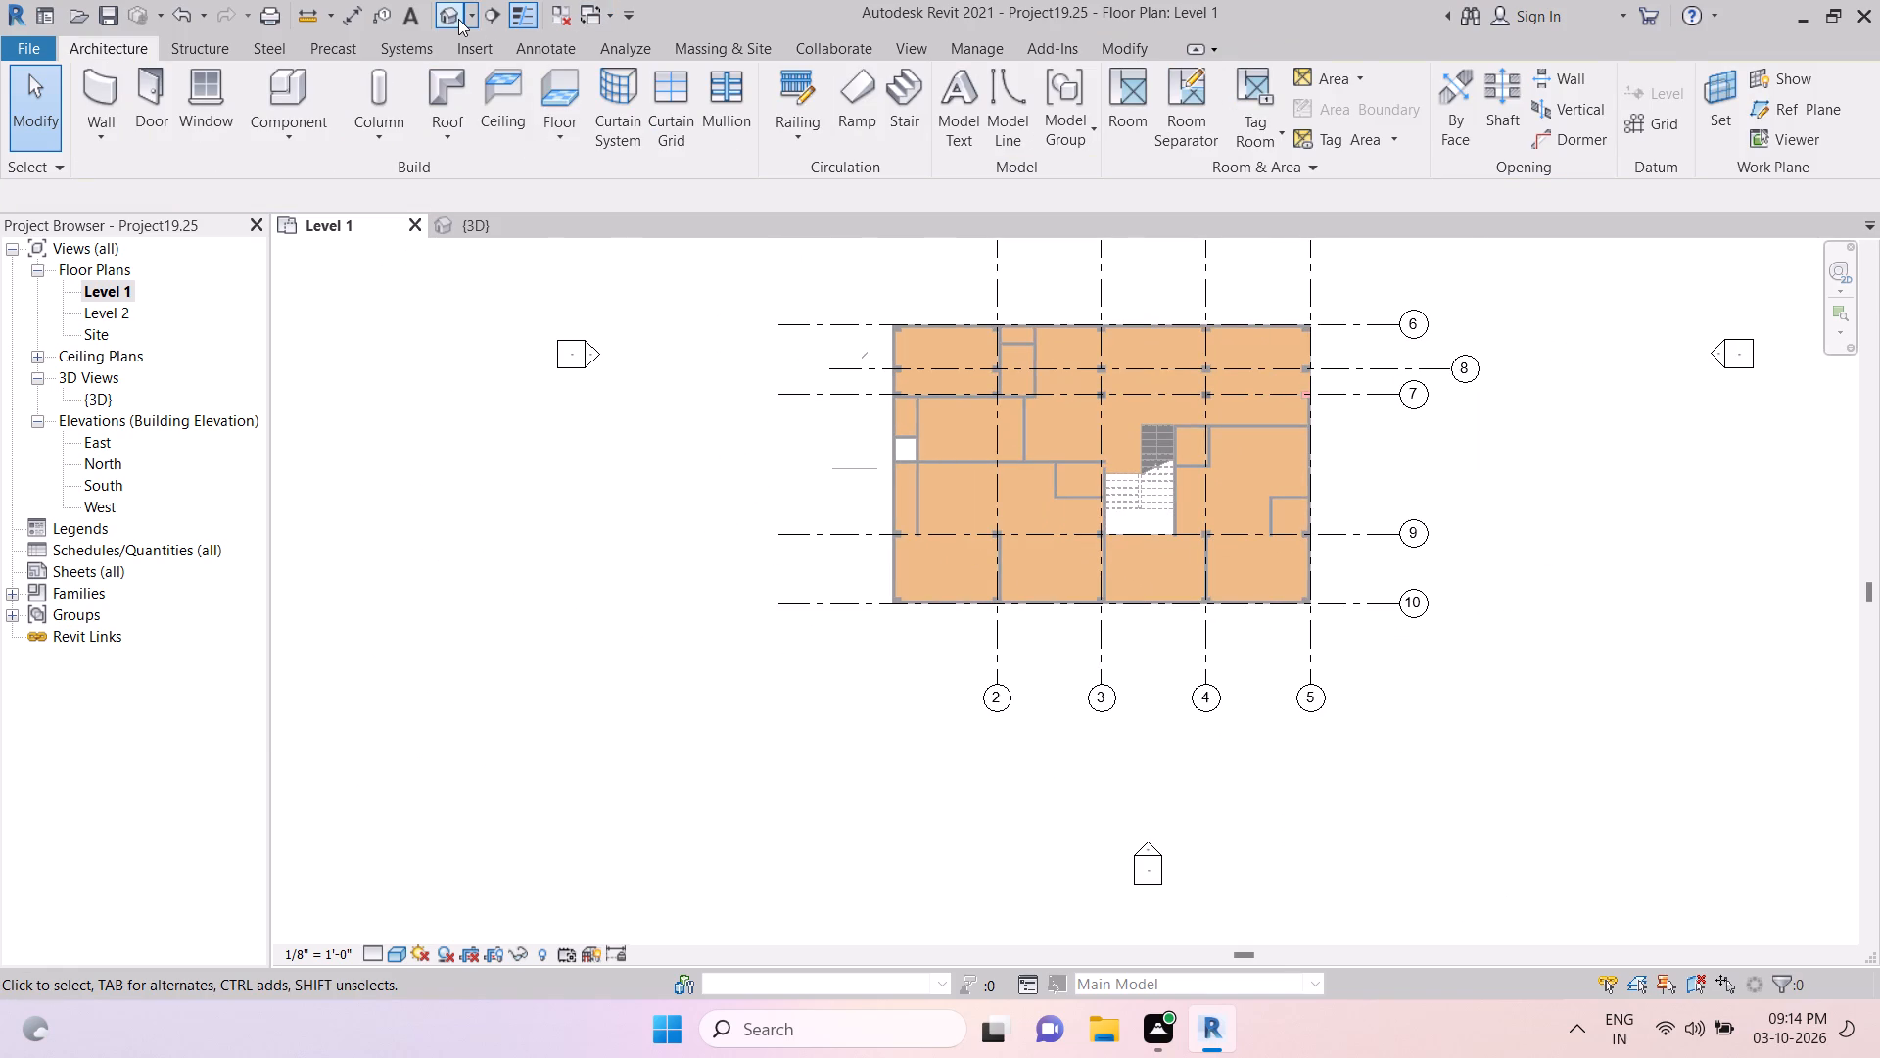
middle_click_drag(1349, 612, 1029, 674)
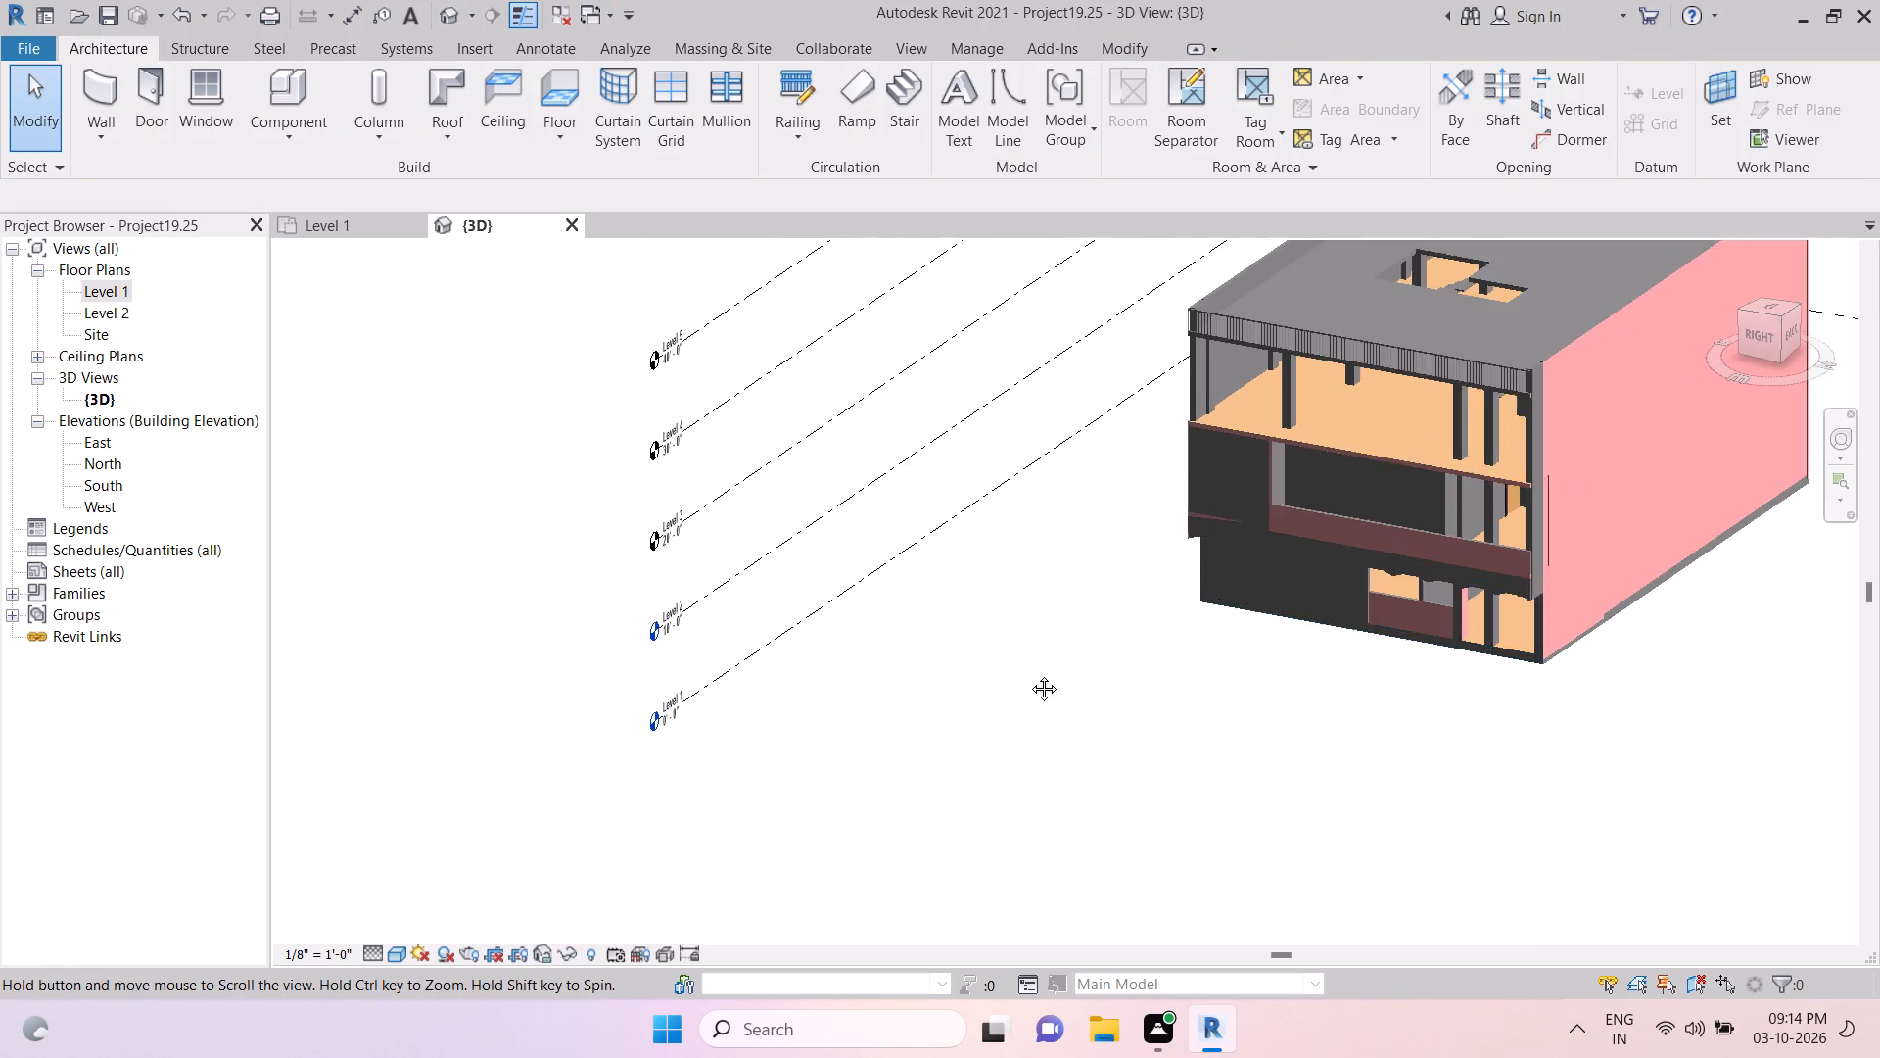
middle_click_drag(1029, 674, 1051, 587)
middle_click_drag(1015, 672, 1018, 672, "shift")
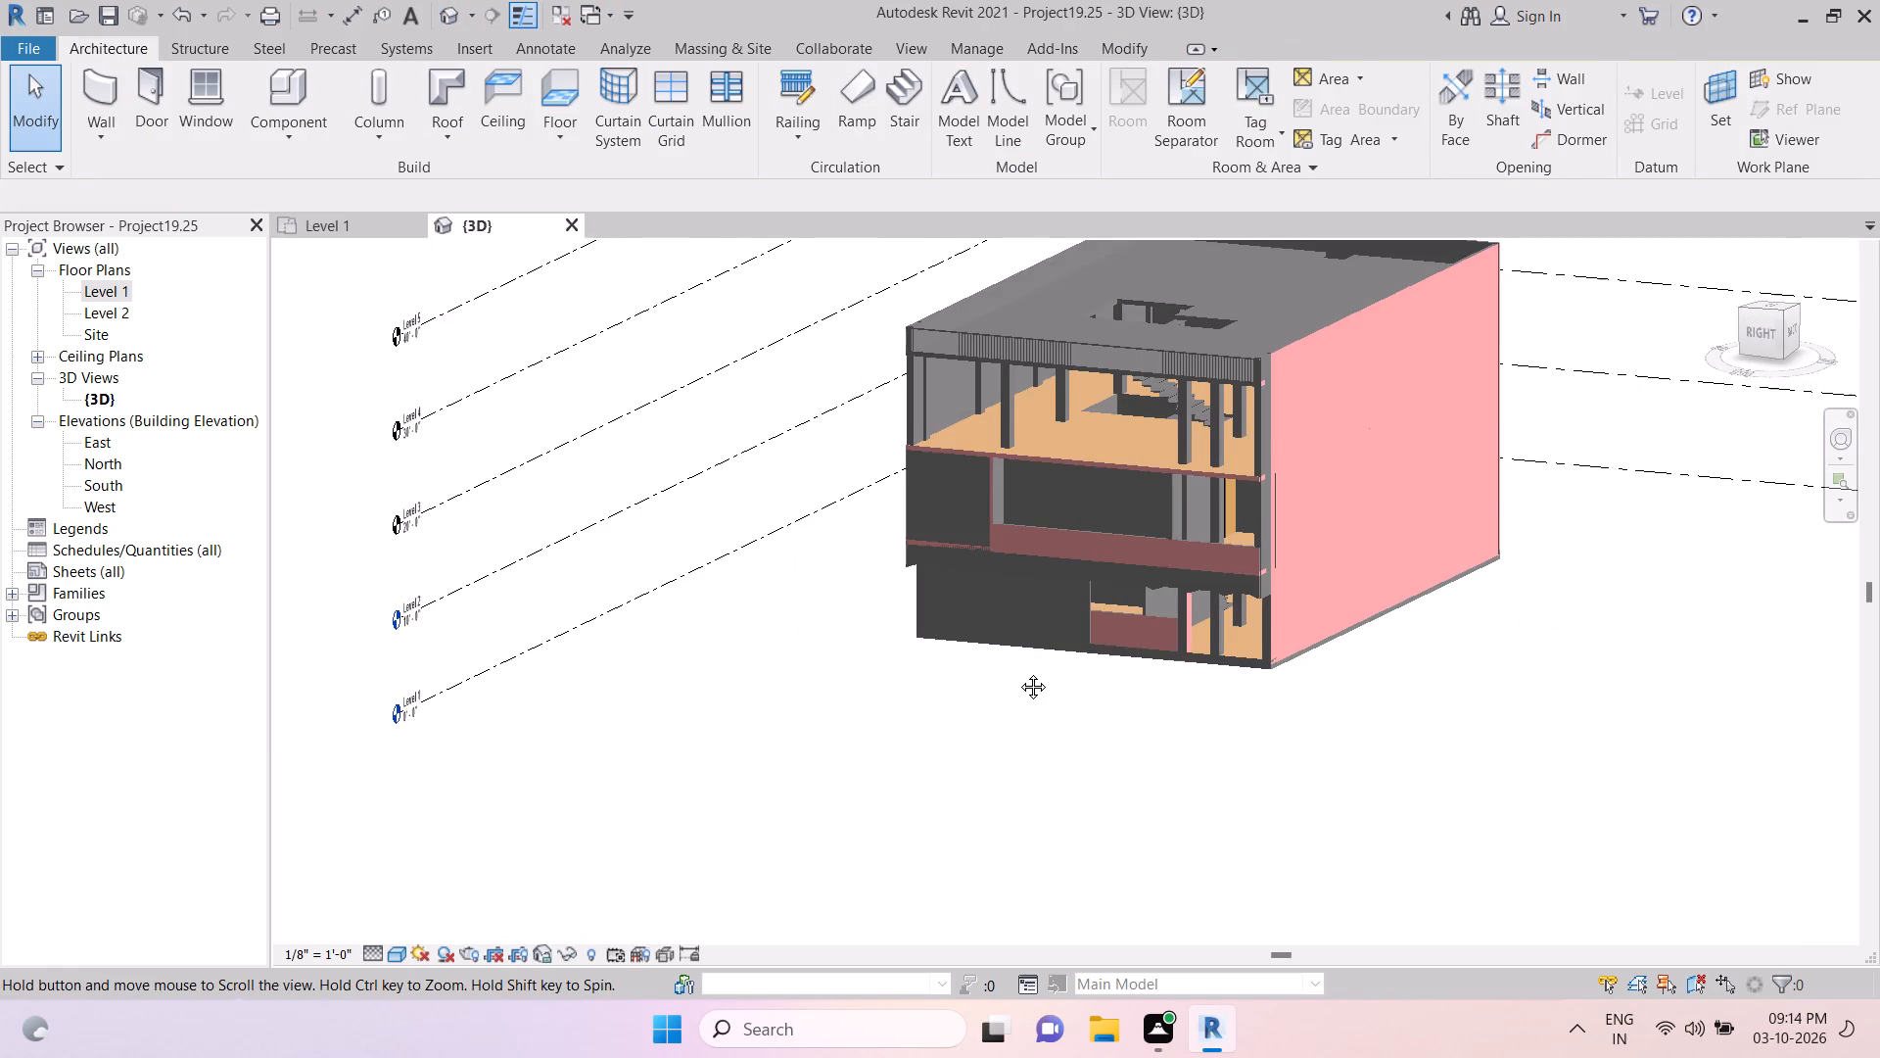
middle_click_drag(1018, 672, 1026, 709, "shift")
scroll(1187, 512, "up", 3)
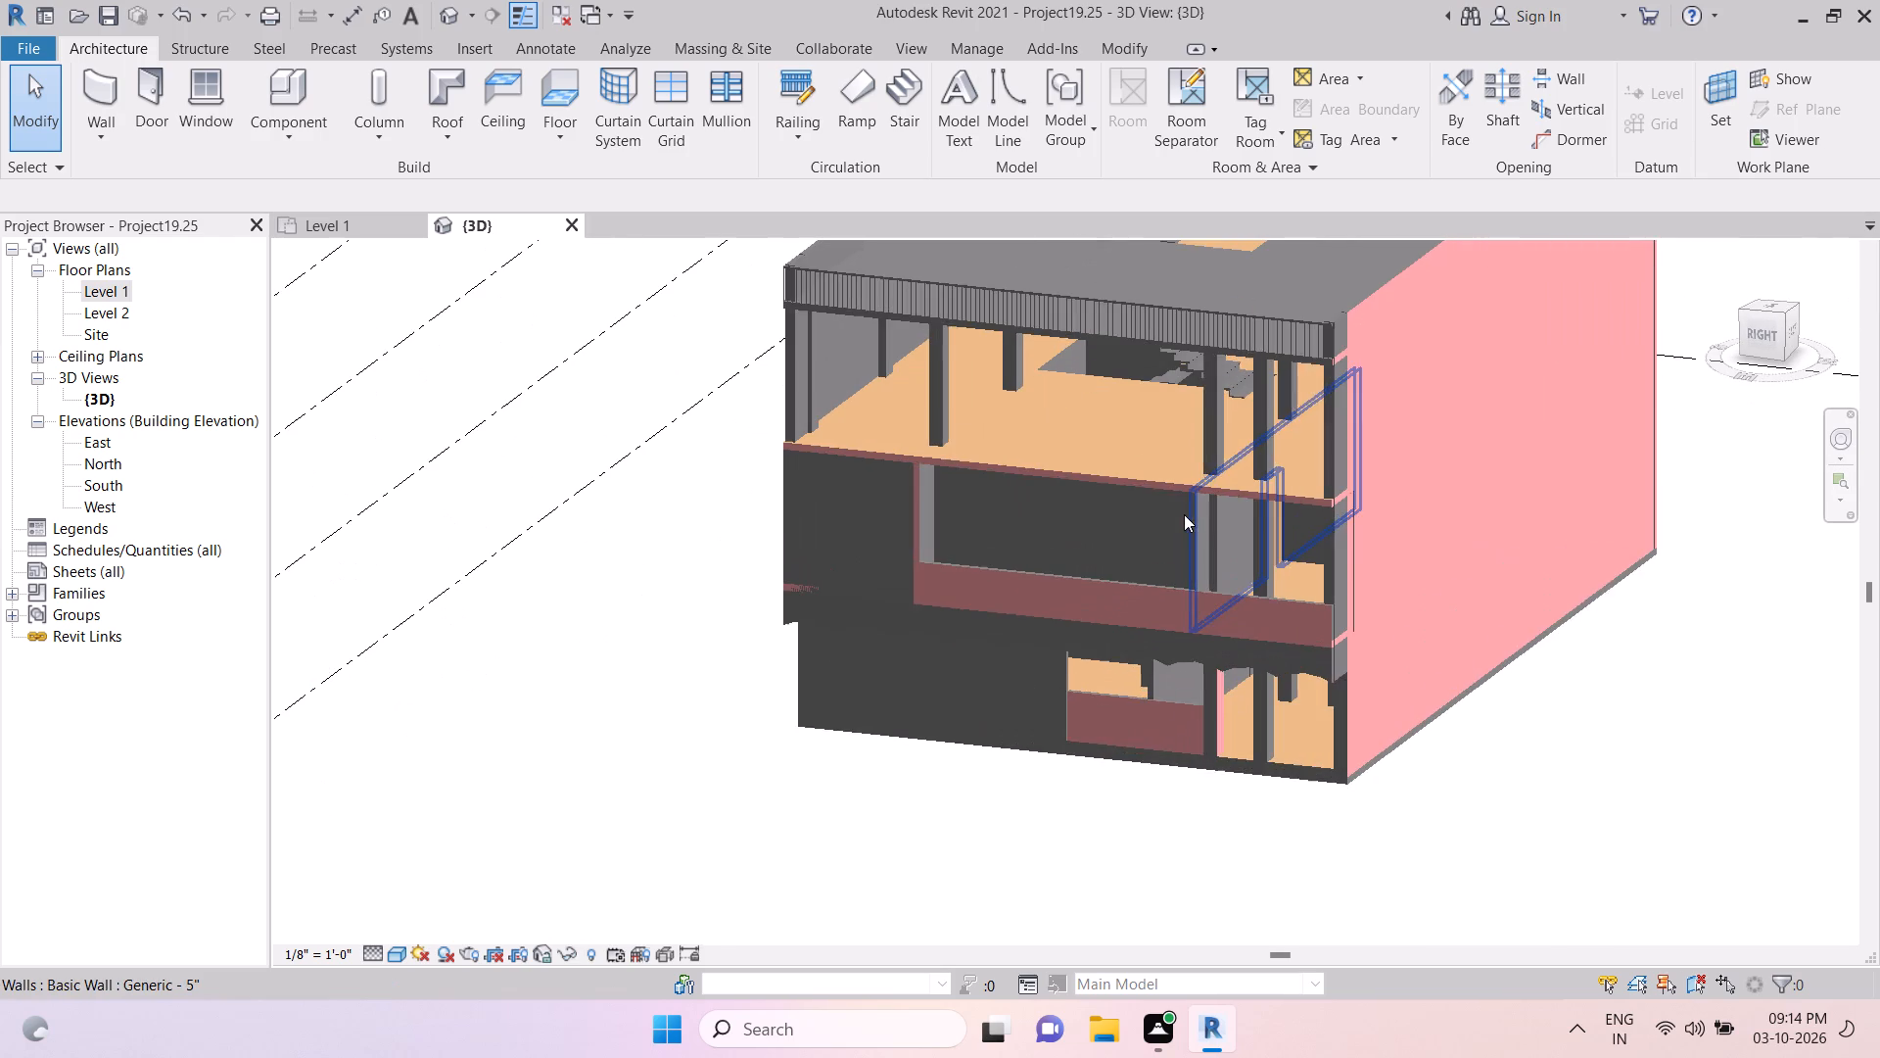
left_click(1170, 589)
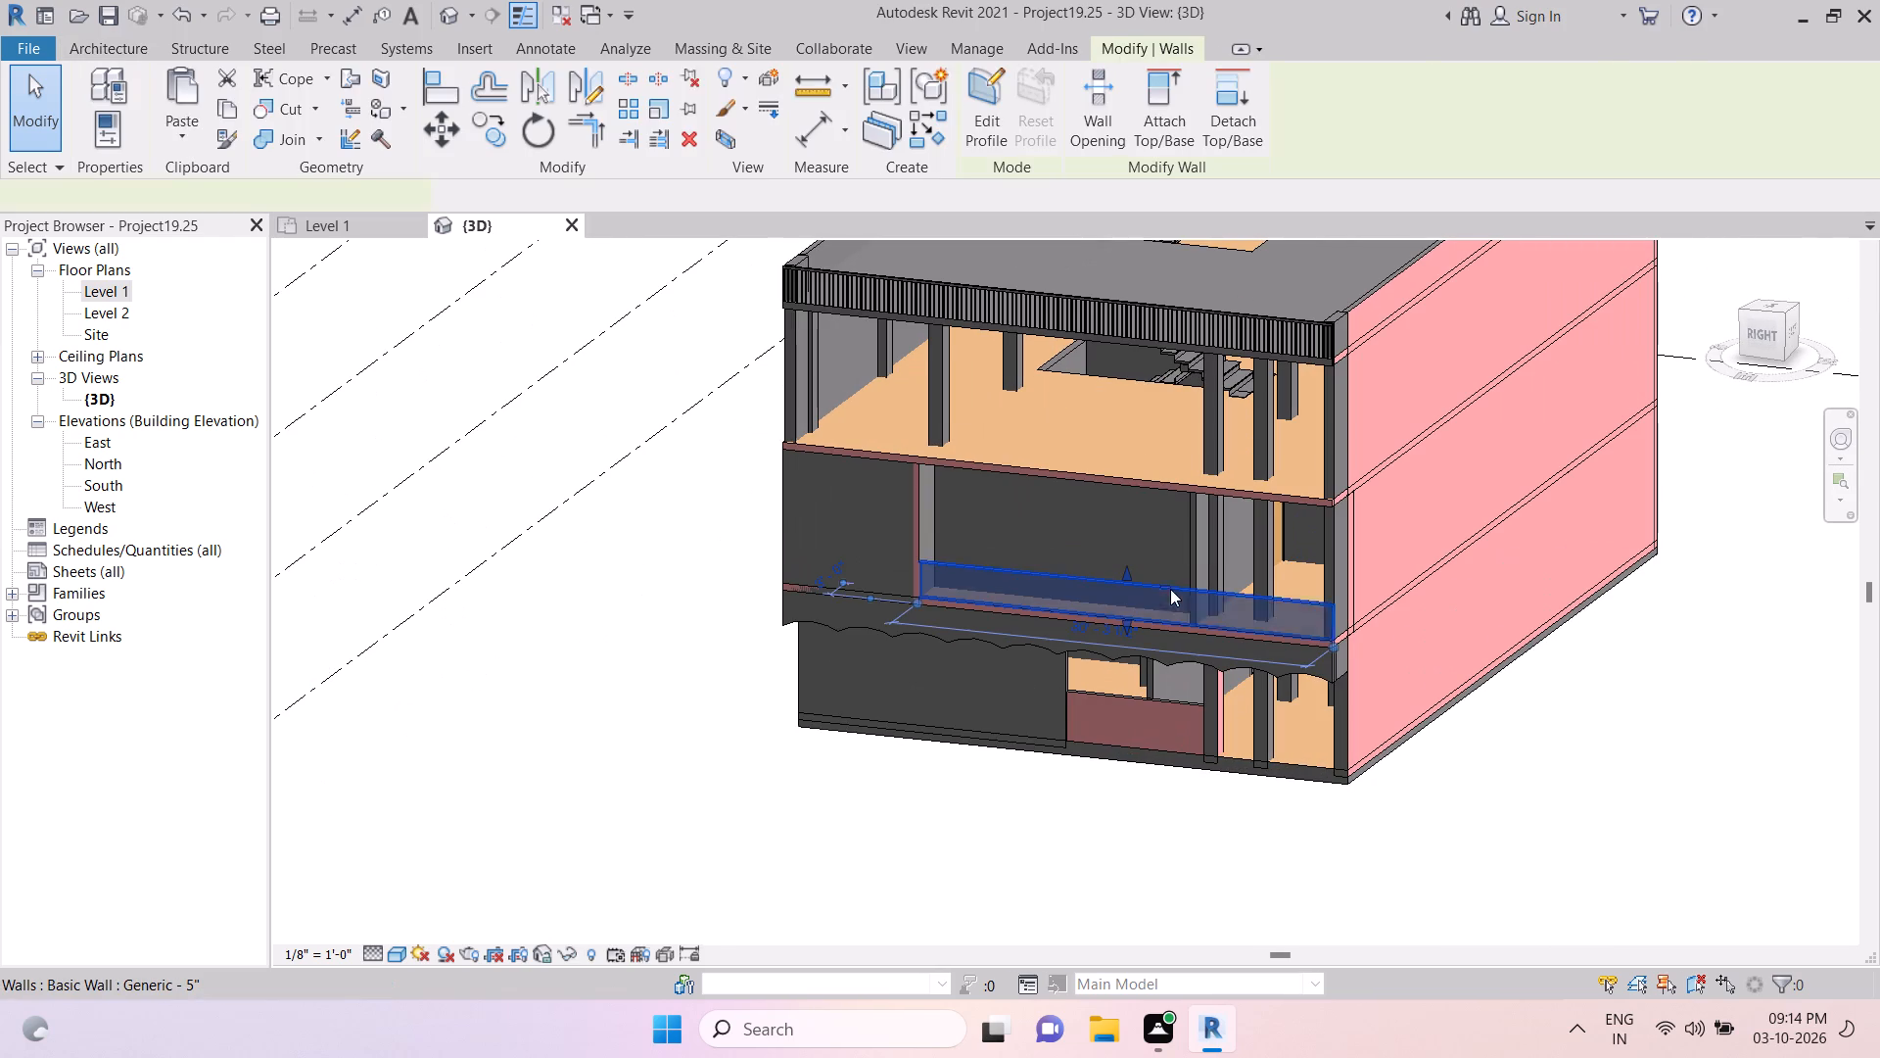
key("Escape")
left_click(980, 570)
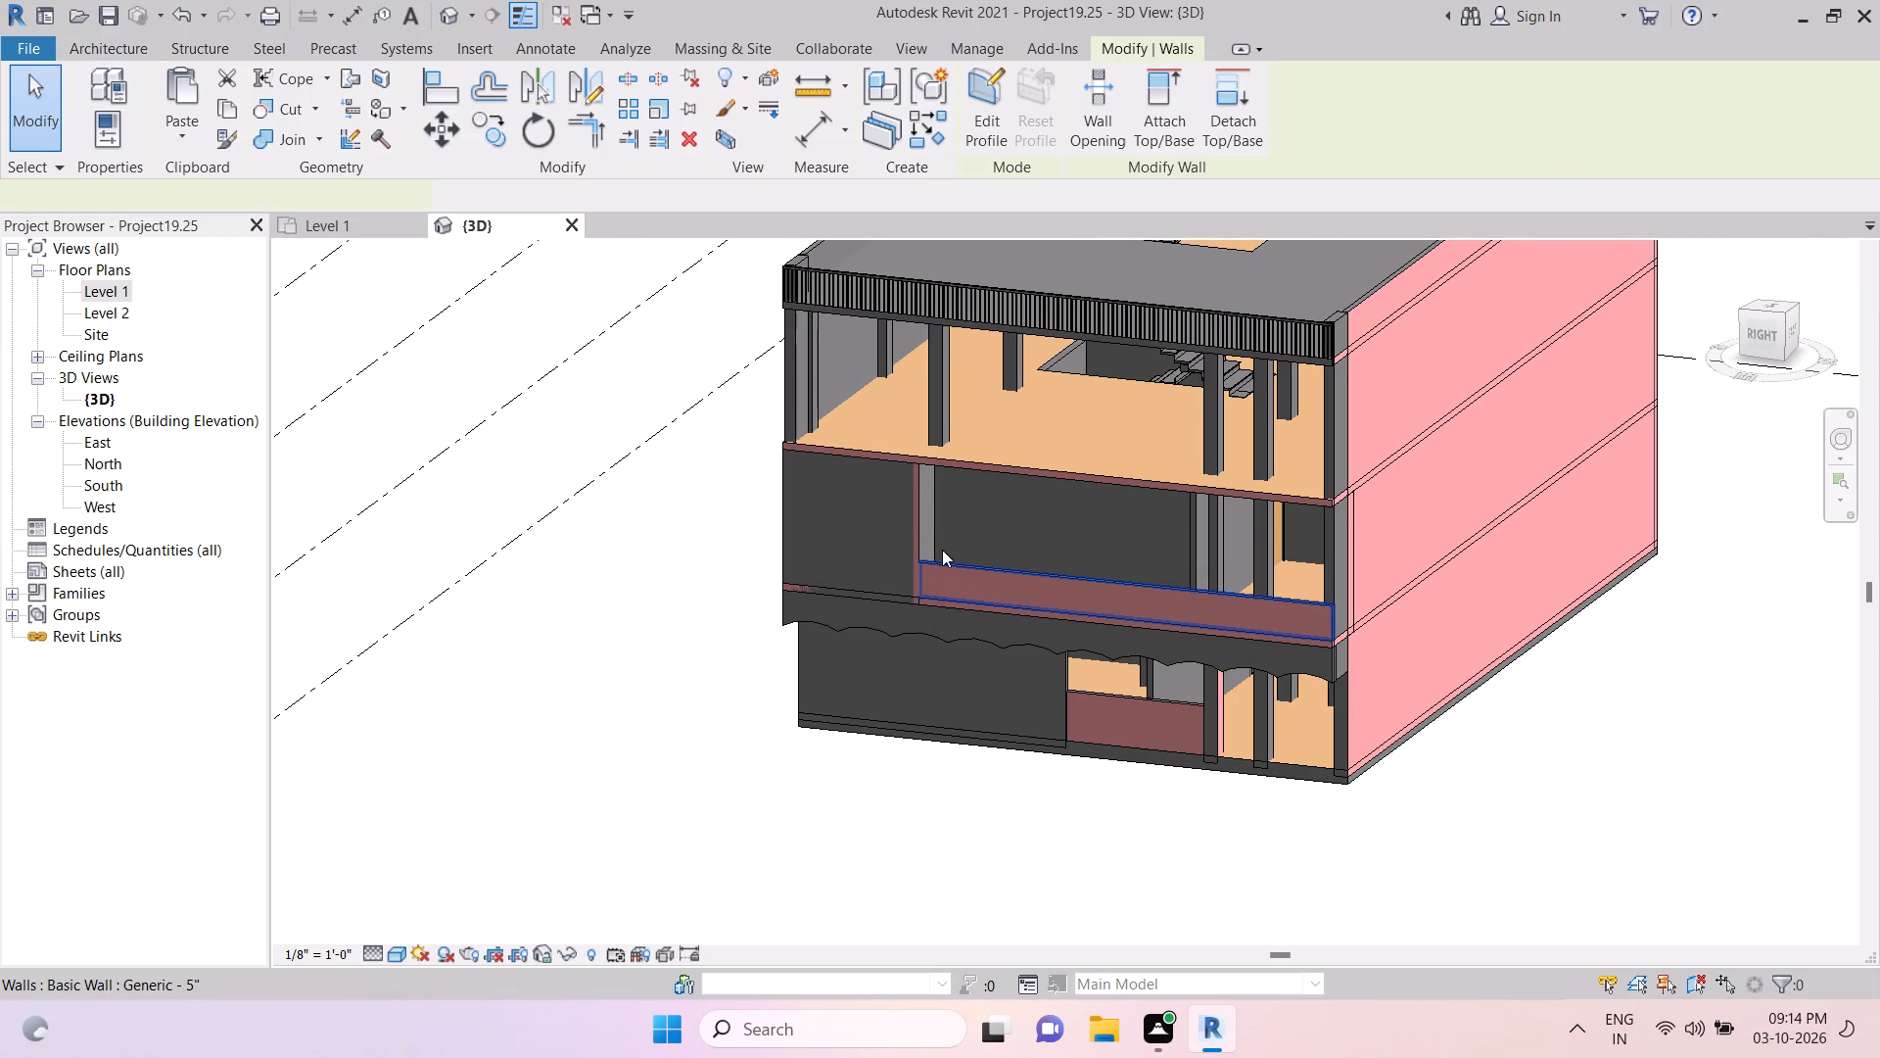
scroll(901, 536, "down", 3)
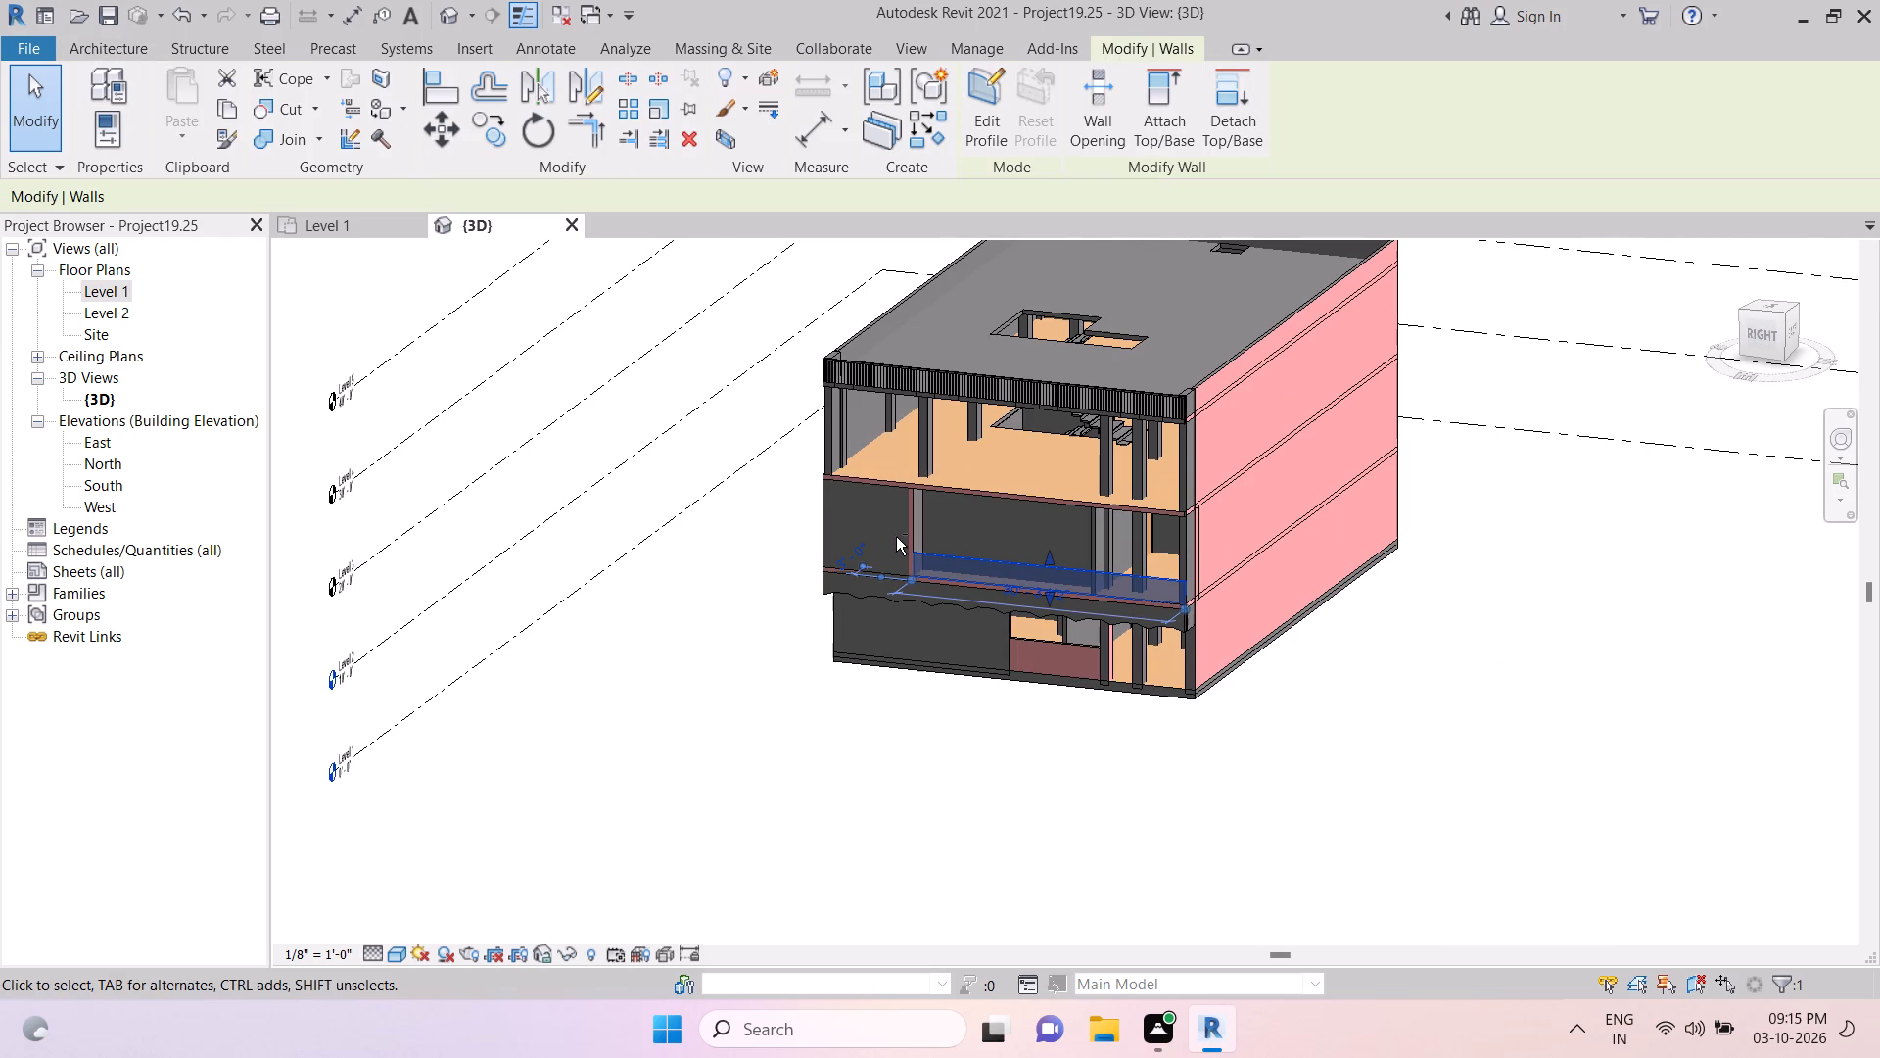
left_click(905, 536, "shift")
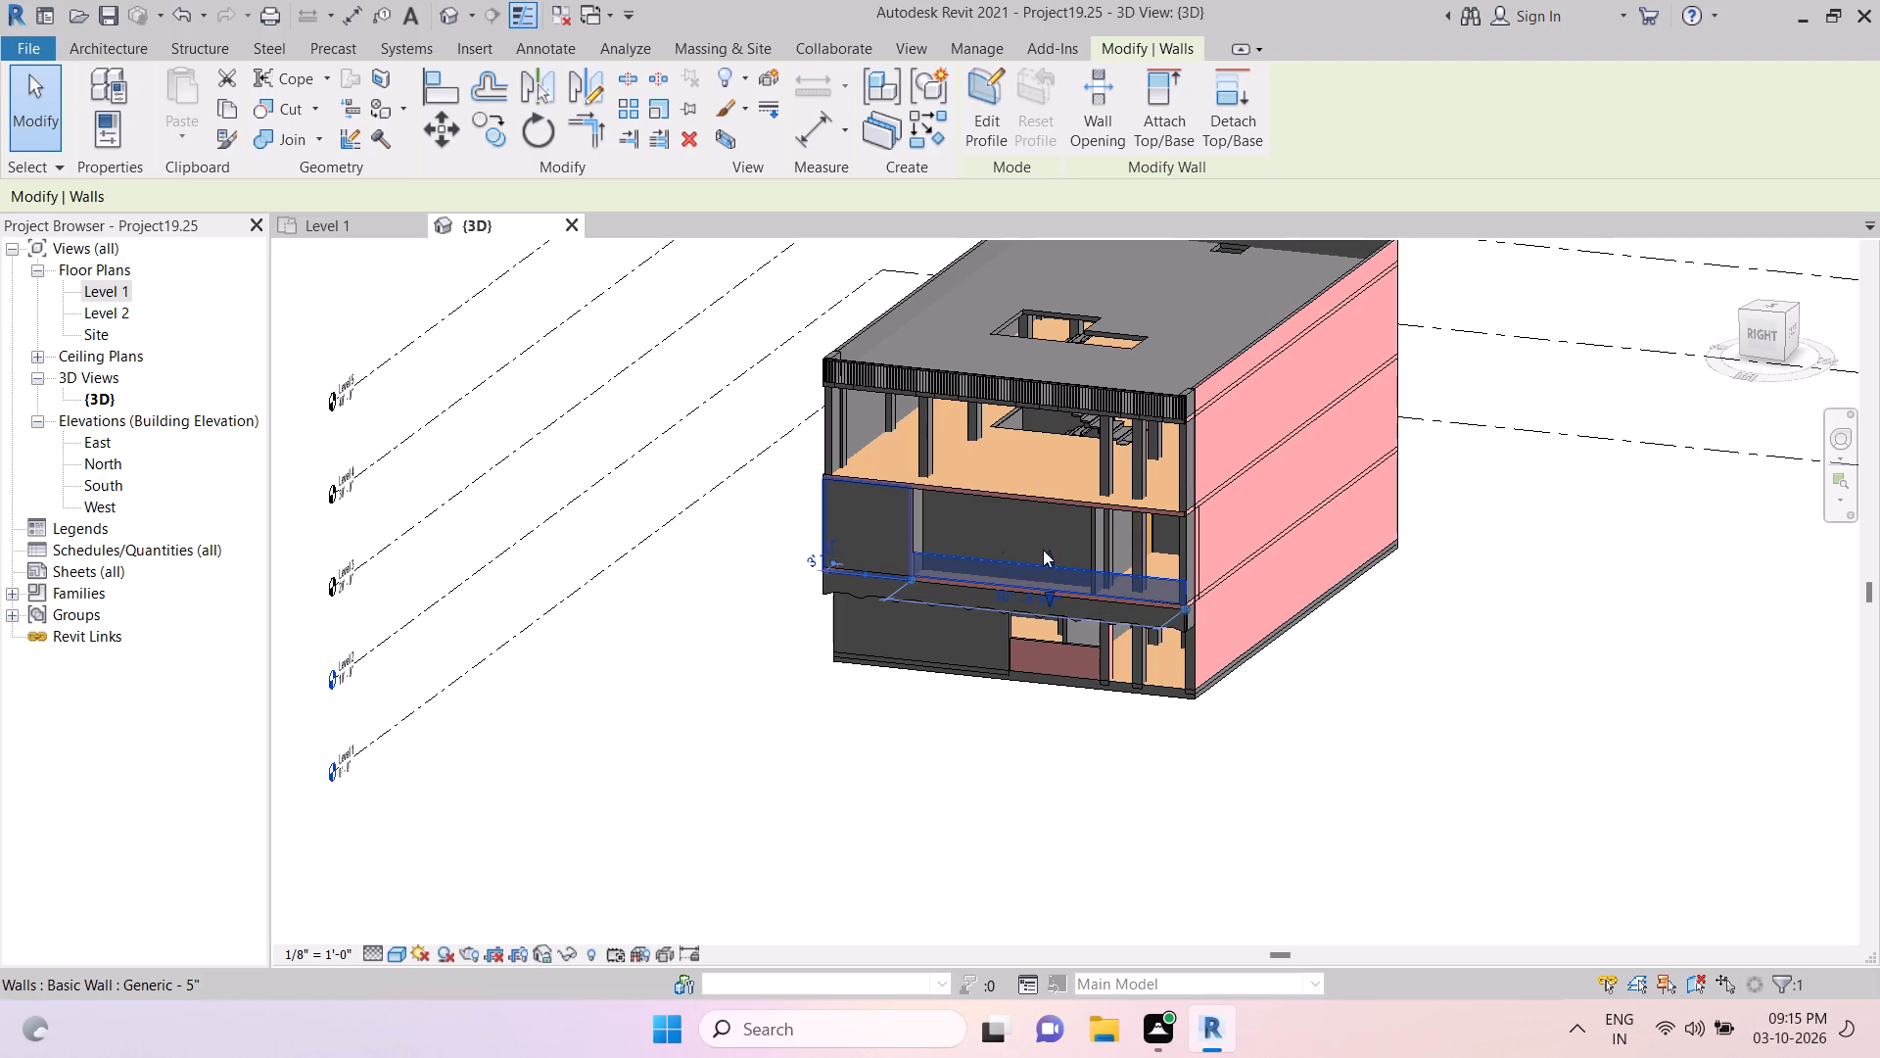
left_click(826, 509)
scroll(971, 549, "up", 4)
middle_click(966, 550)
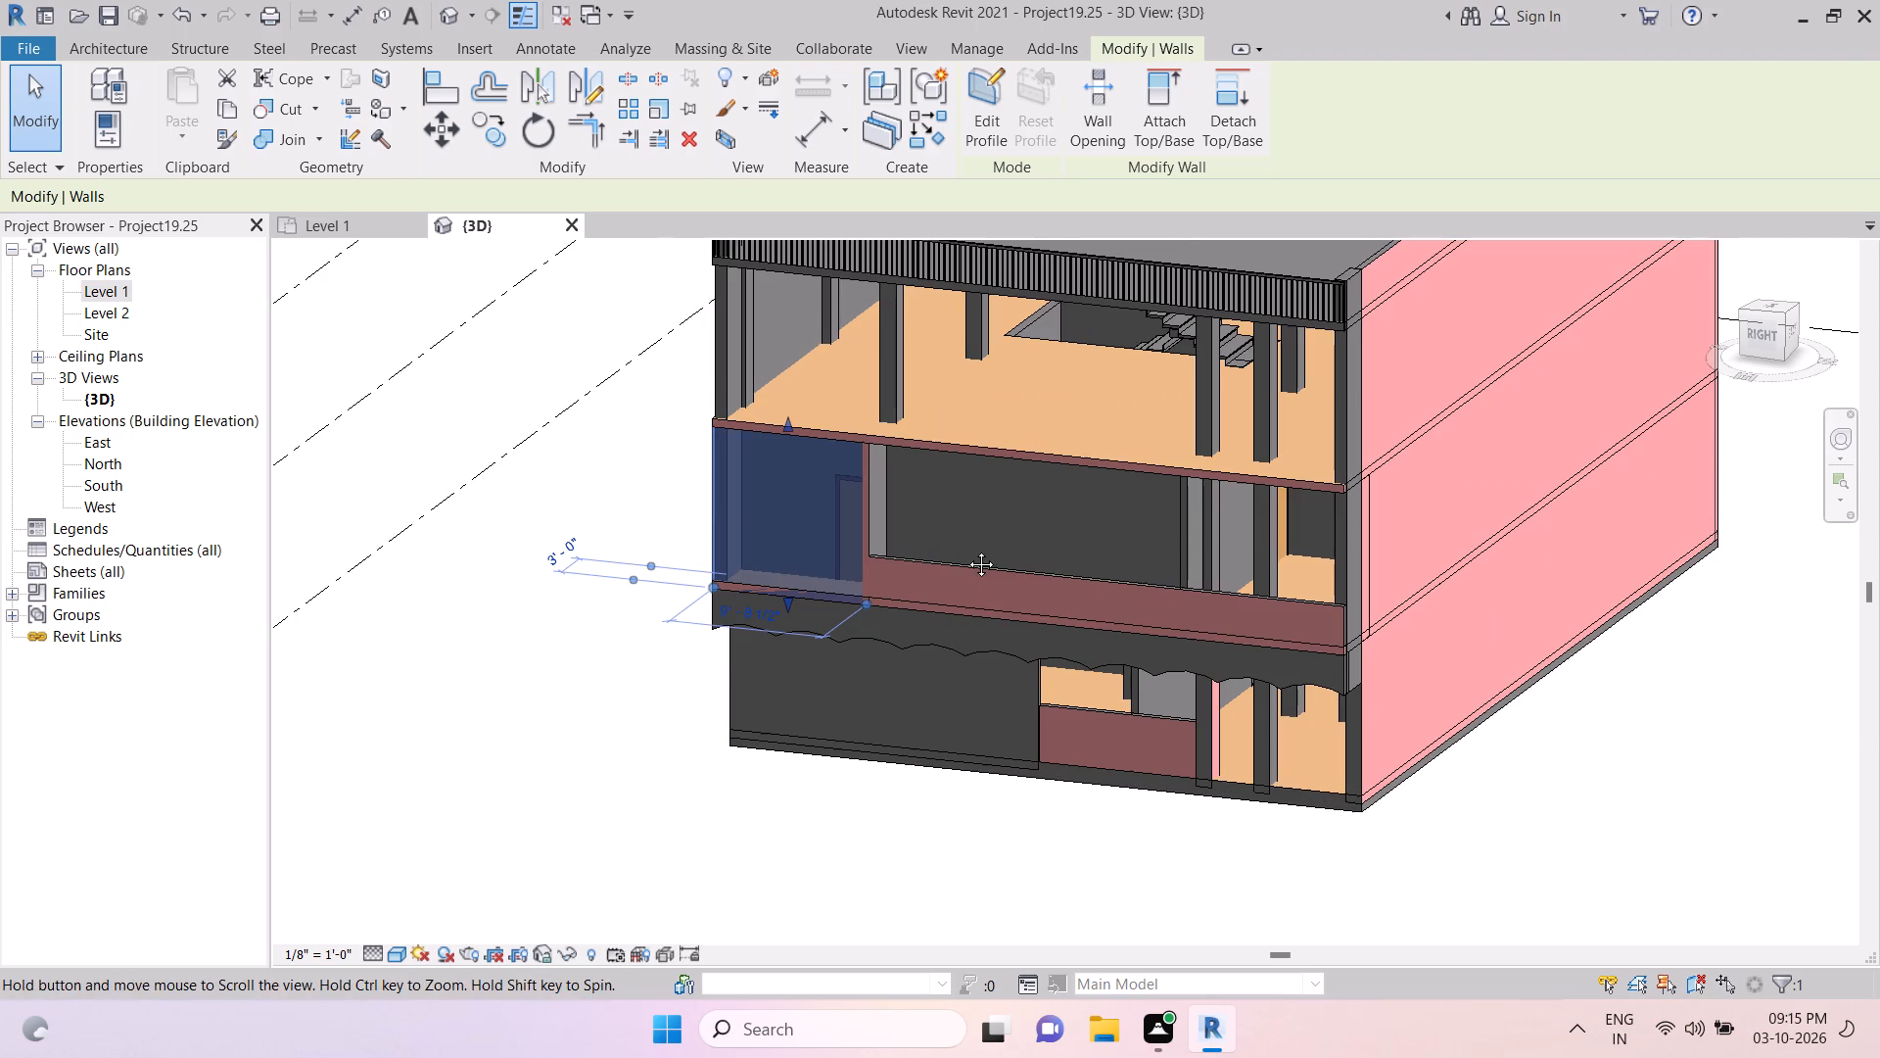
key("Escape")
key("Escape")
scroll(929, 557, "down", 8)
key("Escape")
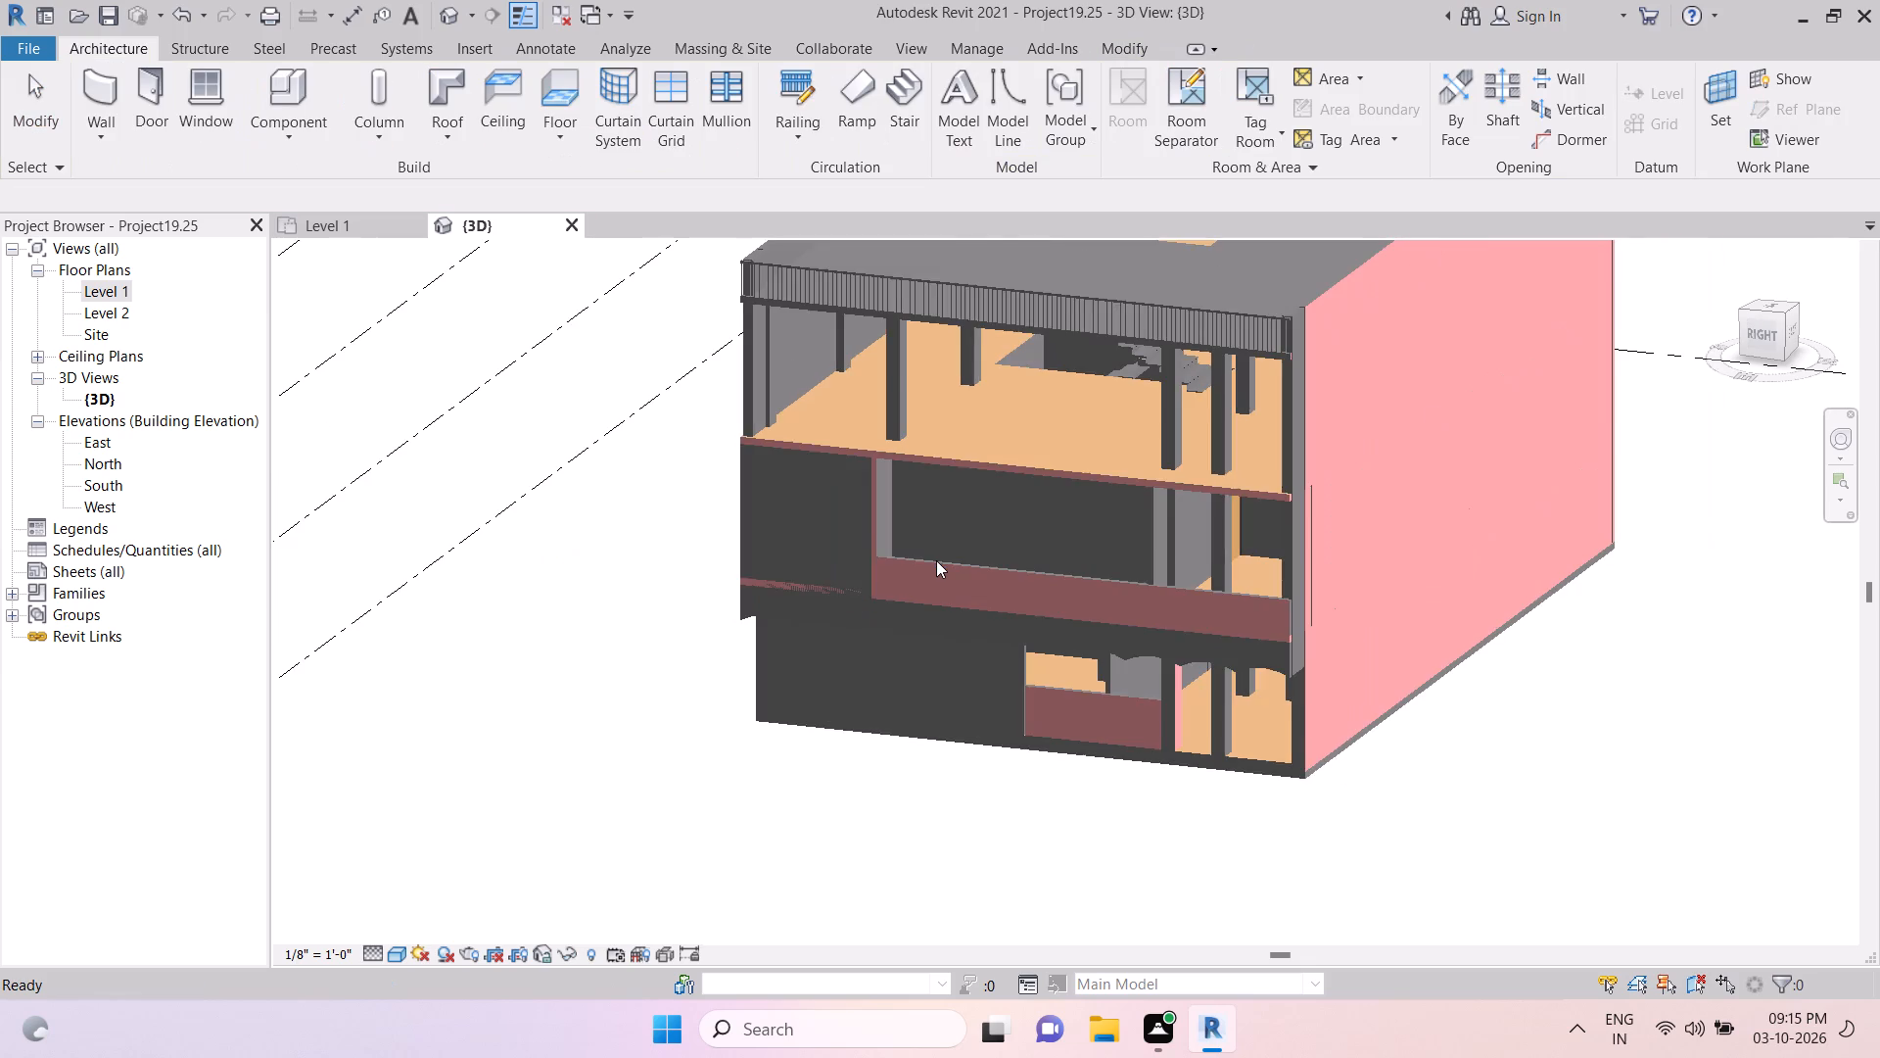
middle_click_drag(954, 557, 1090, 575, "shift")
middle_click_drag(984, 608, 1066, 581, "shift")
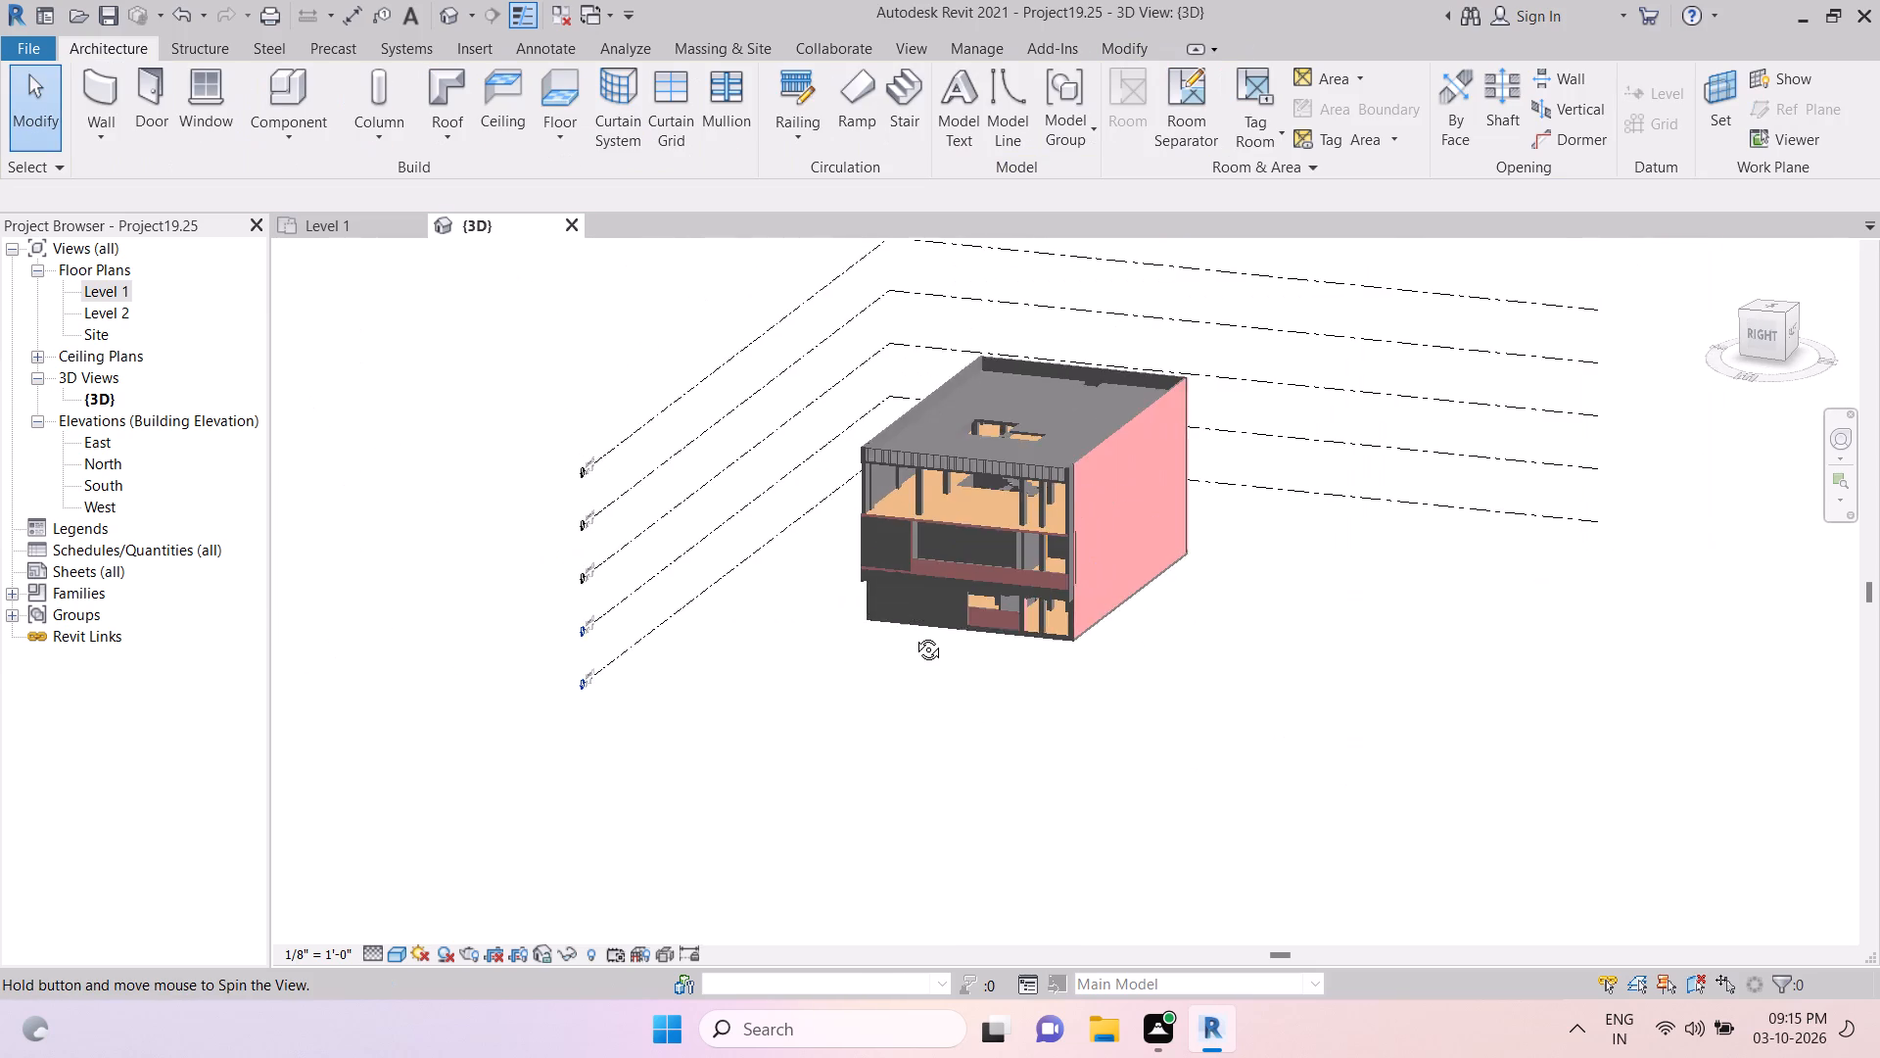
middle_click_drag(911, 644, 1102, 641)
middle_click_drag(1089, 643, 1049, 657)
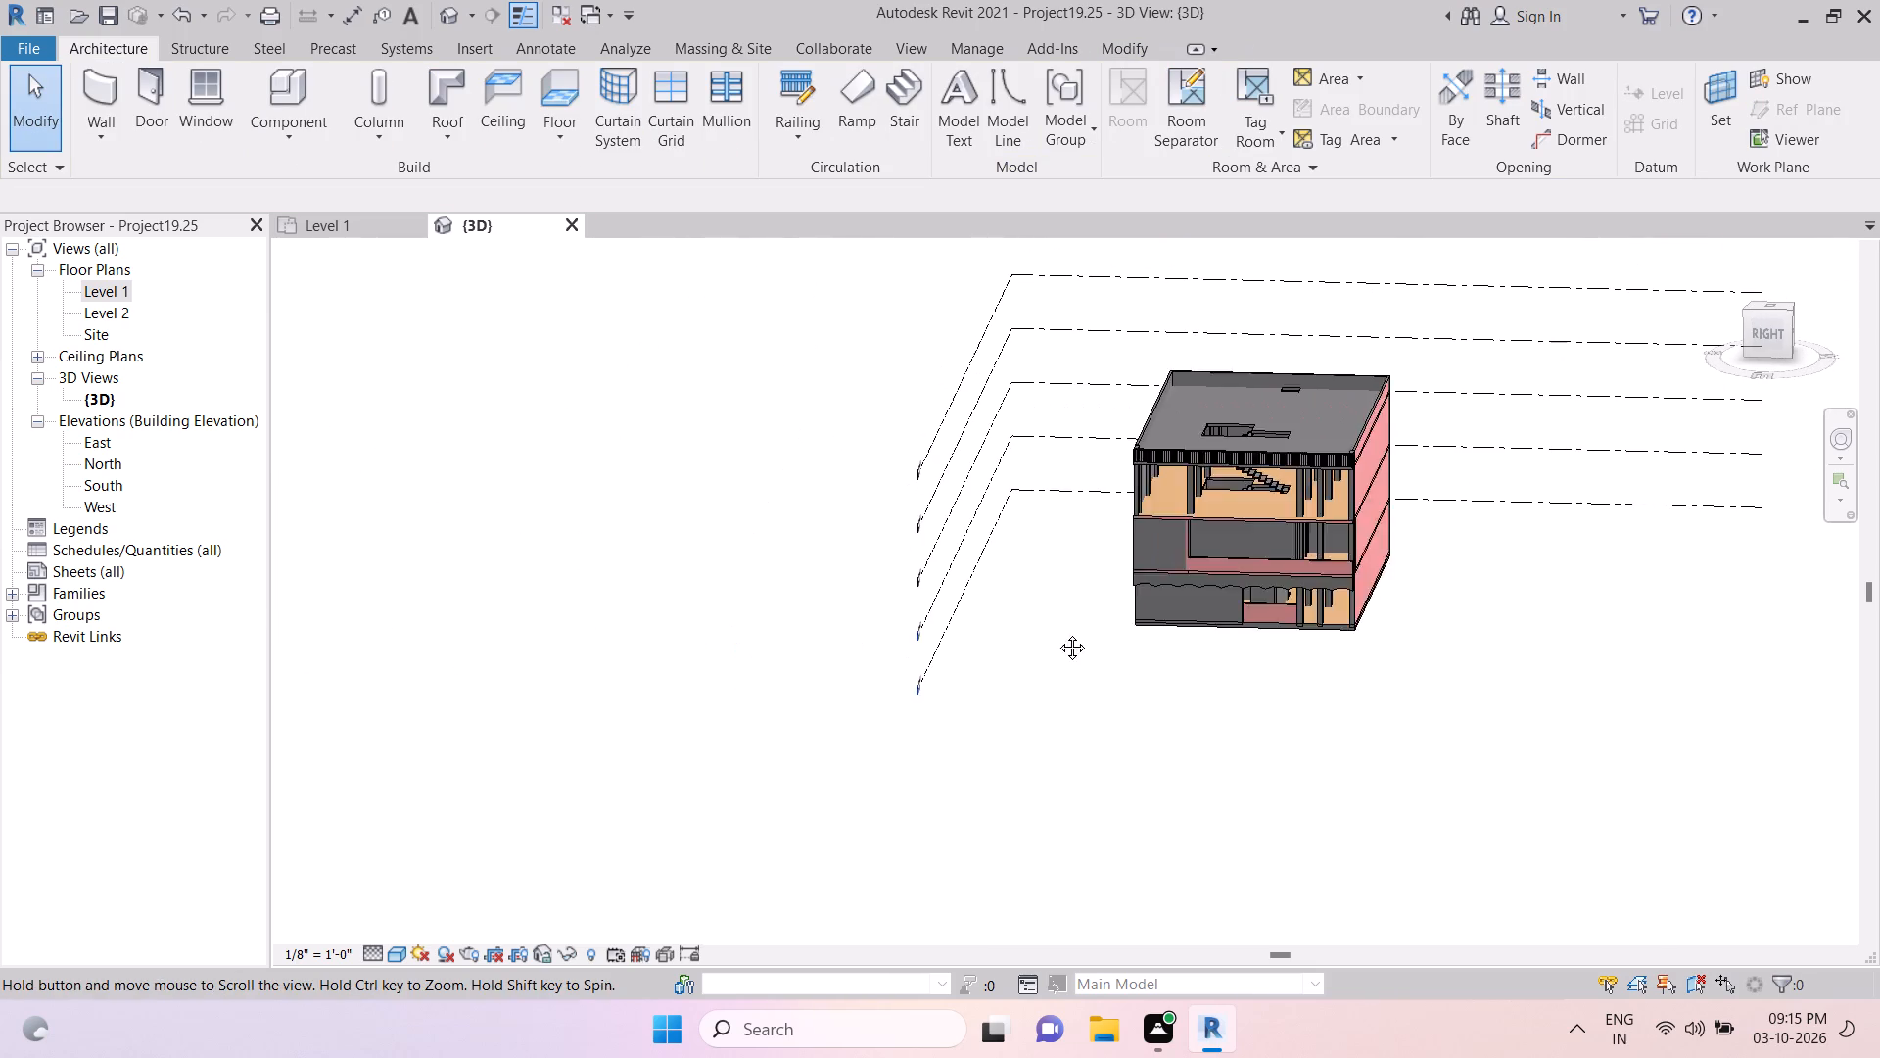
key("Escape")
key("Escape")
key("Escape")
On the Level 2 floor plan, set up window placement with the Window-Casement-Double 34" x 36" type.
double_click(121, 310)
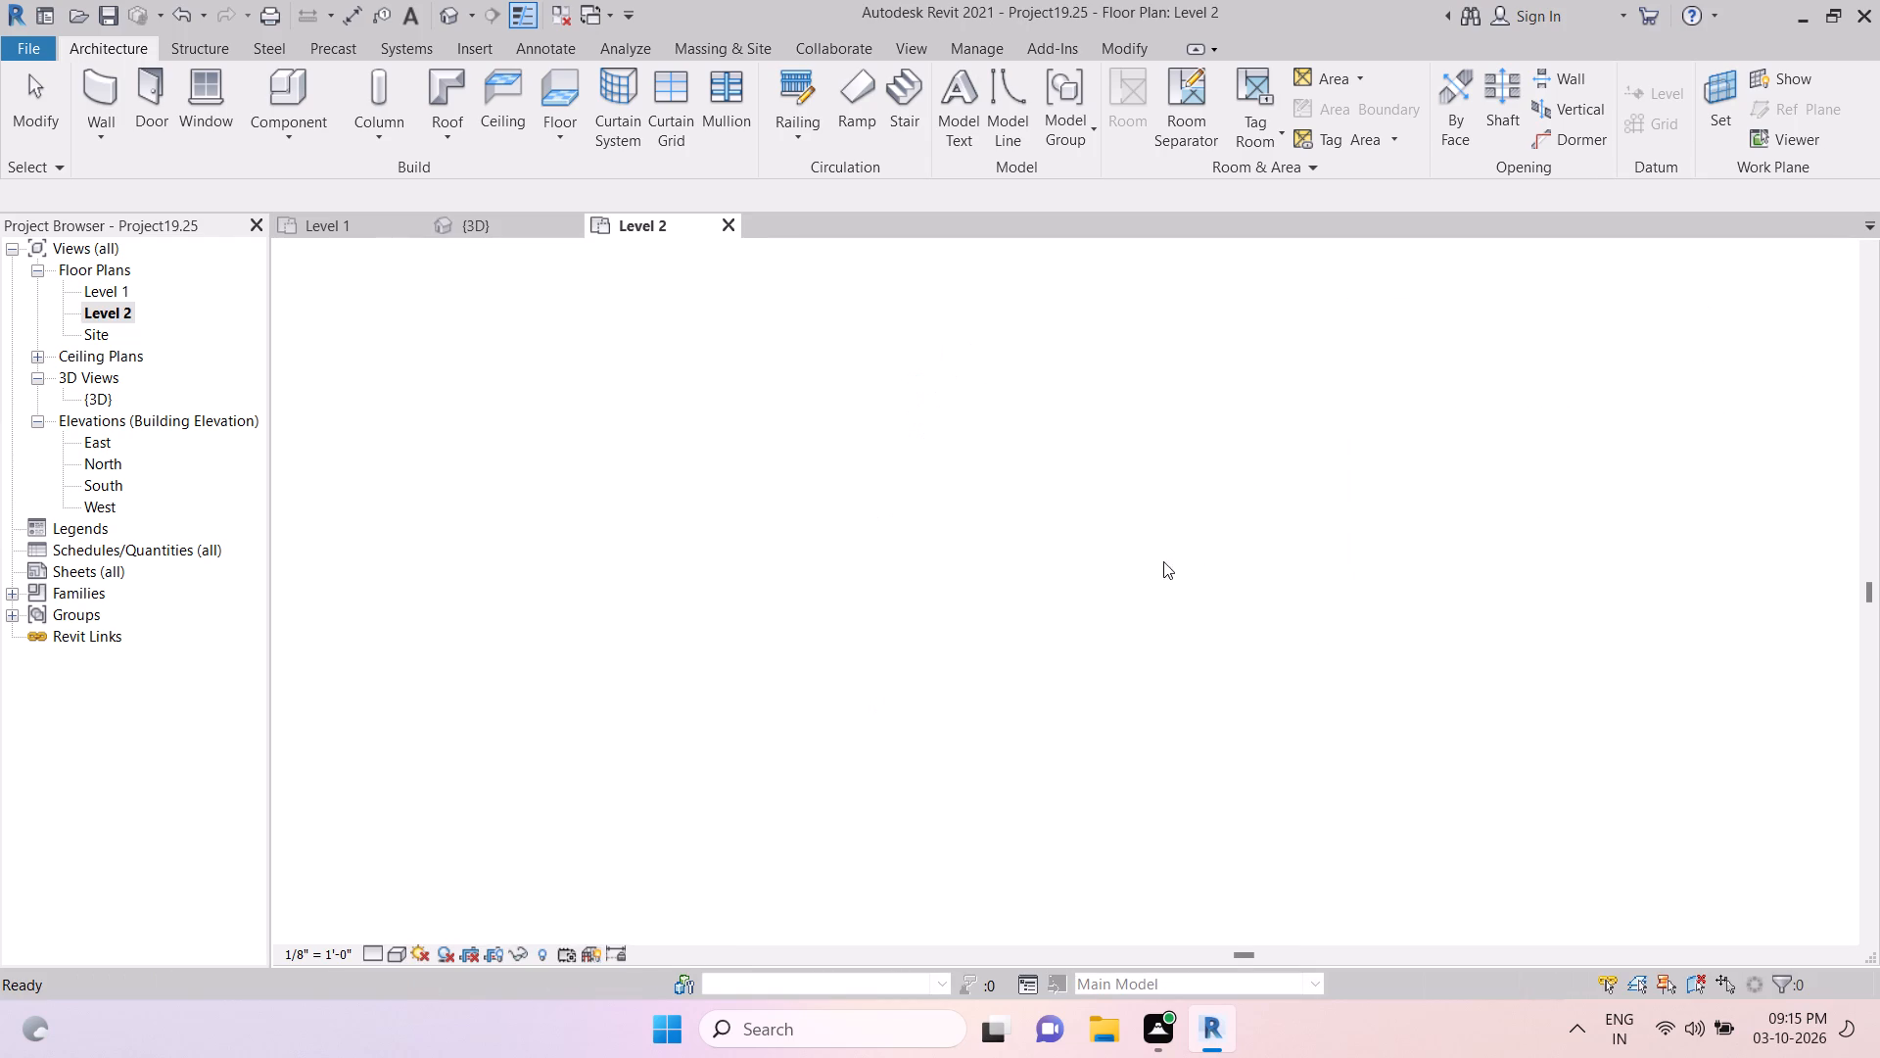
scroll(1173, 724, "up", 4)
scroll(1157, 587, "up", 6)
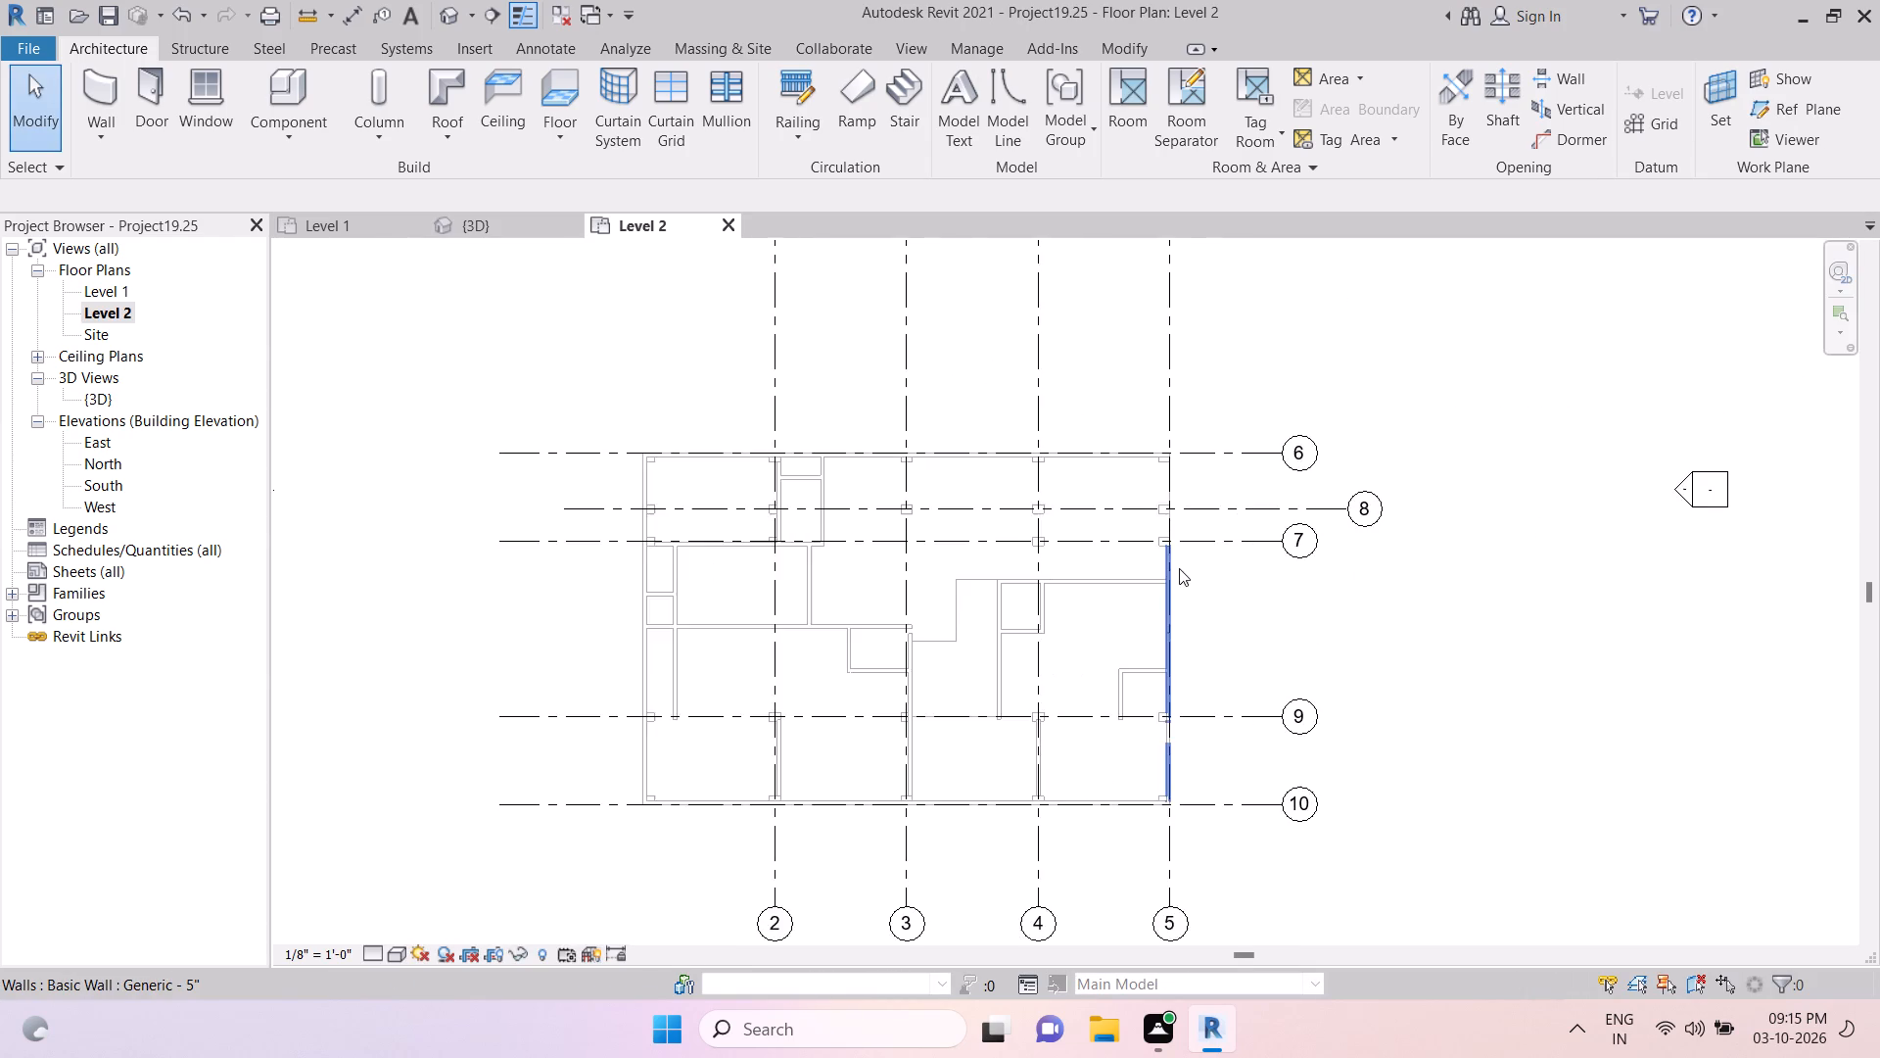
key("Escape")
key("Escape")
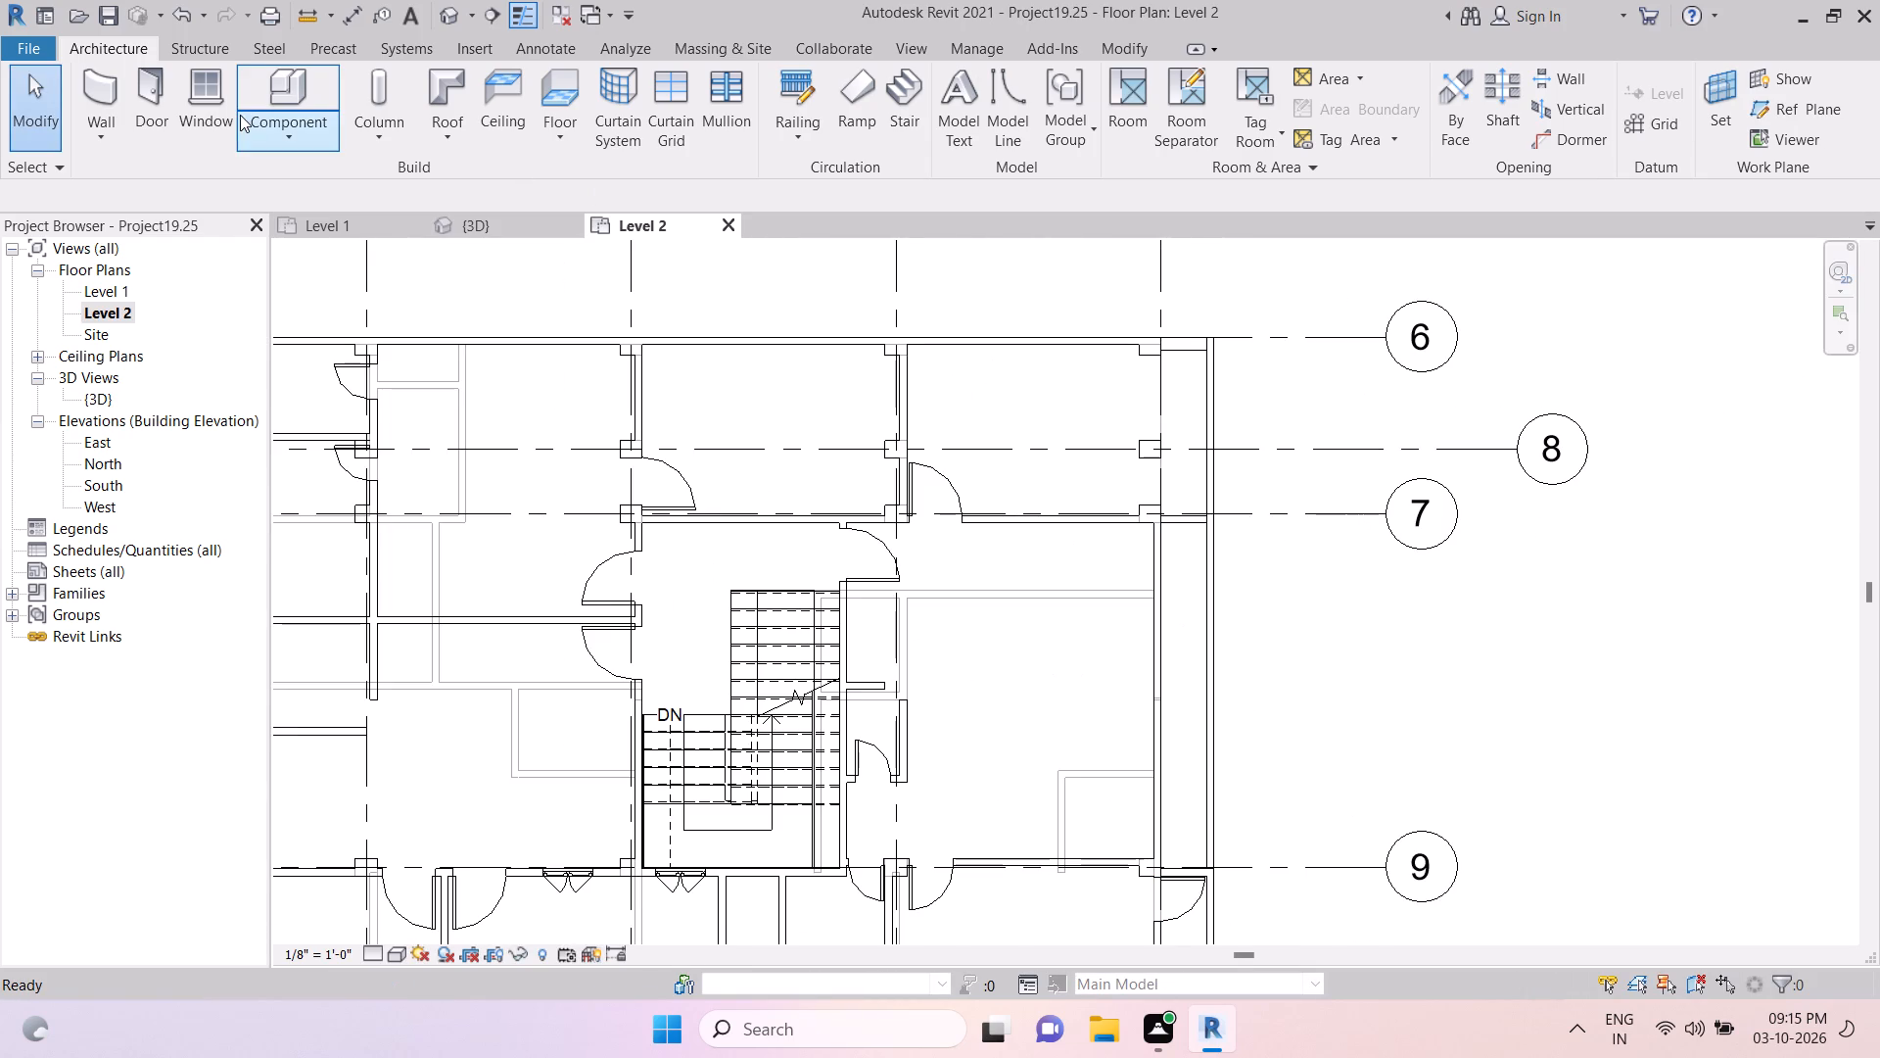
left_click(223, 109)
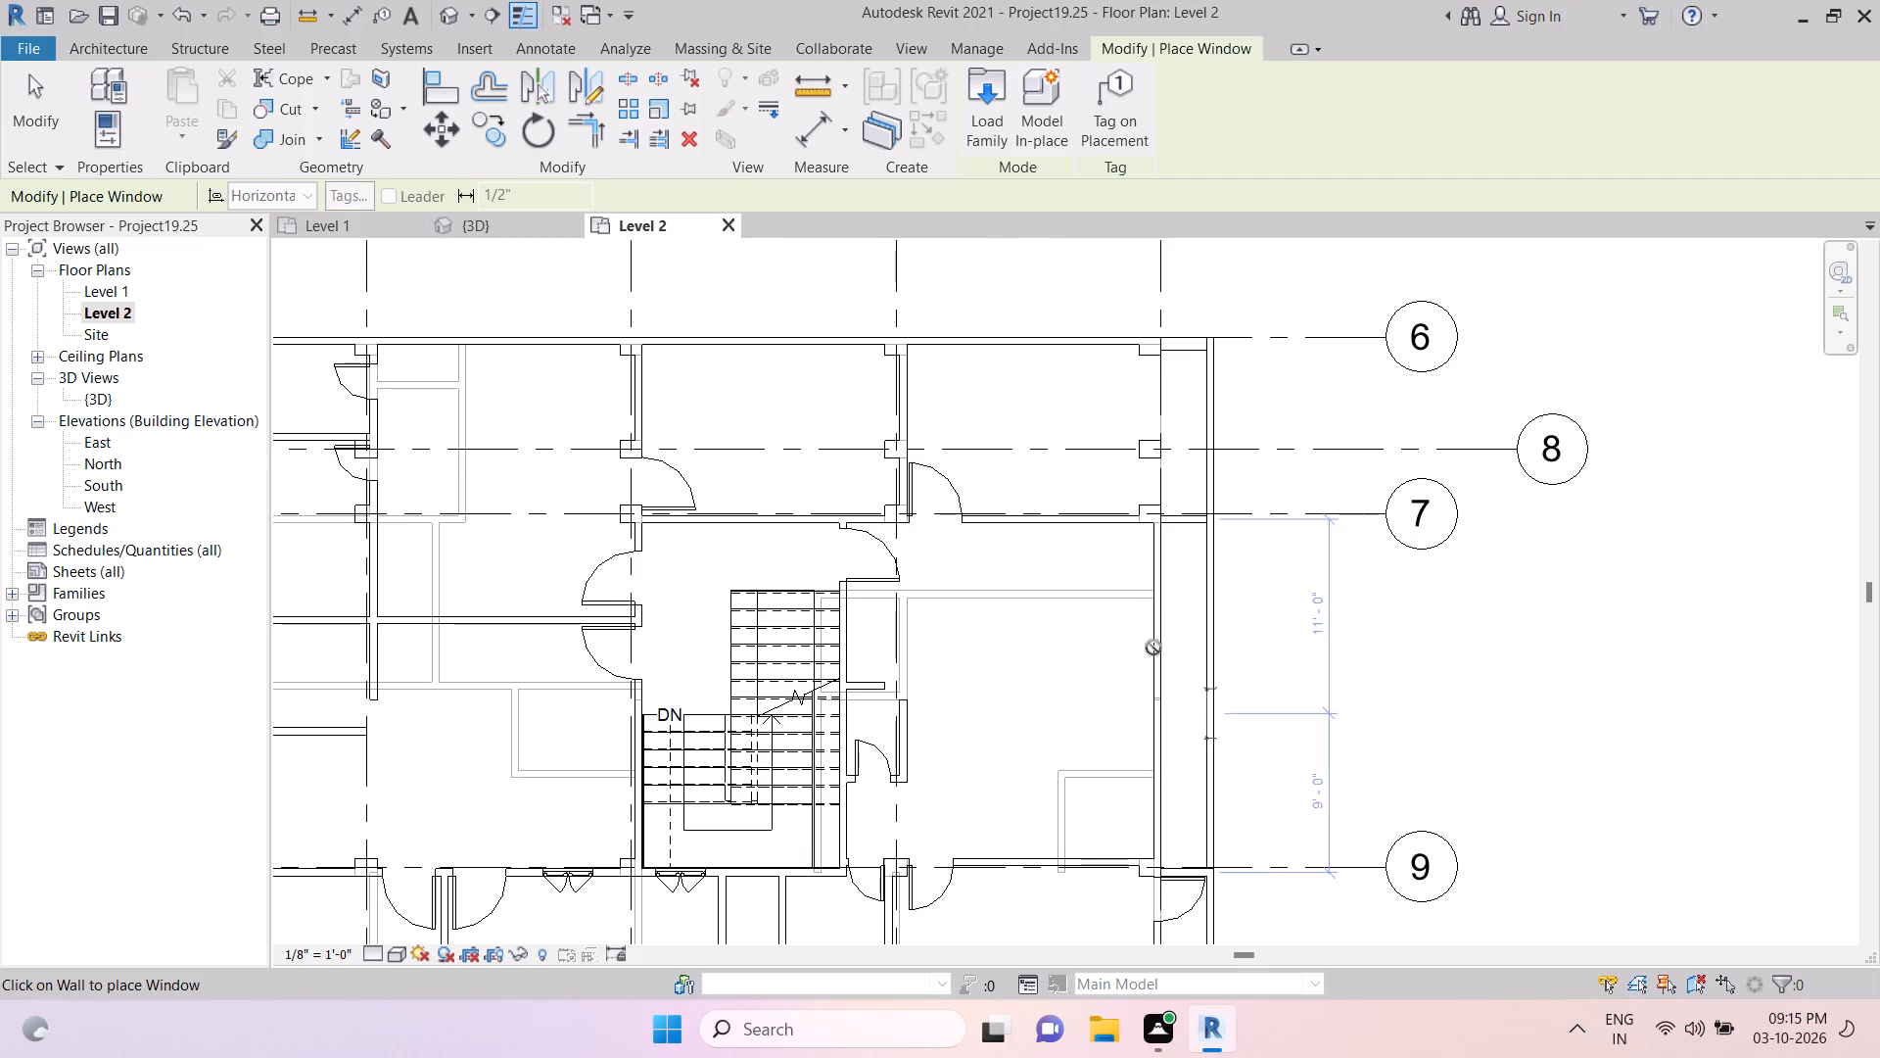
scroll(1153, 644, "up", 4)
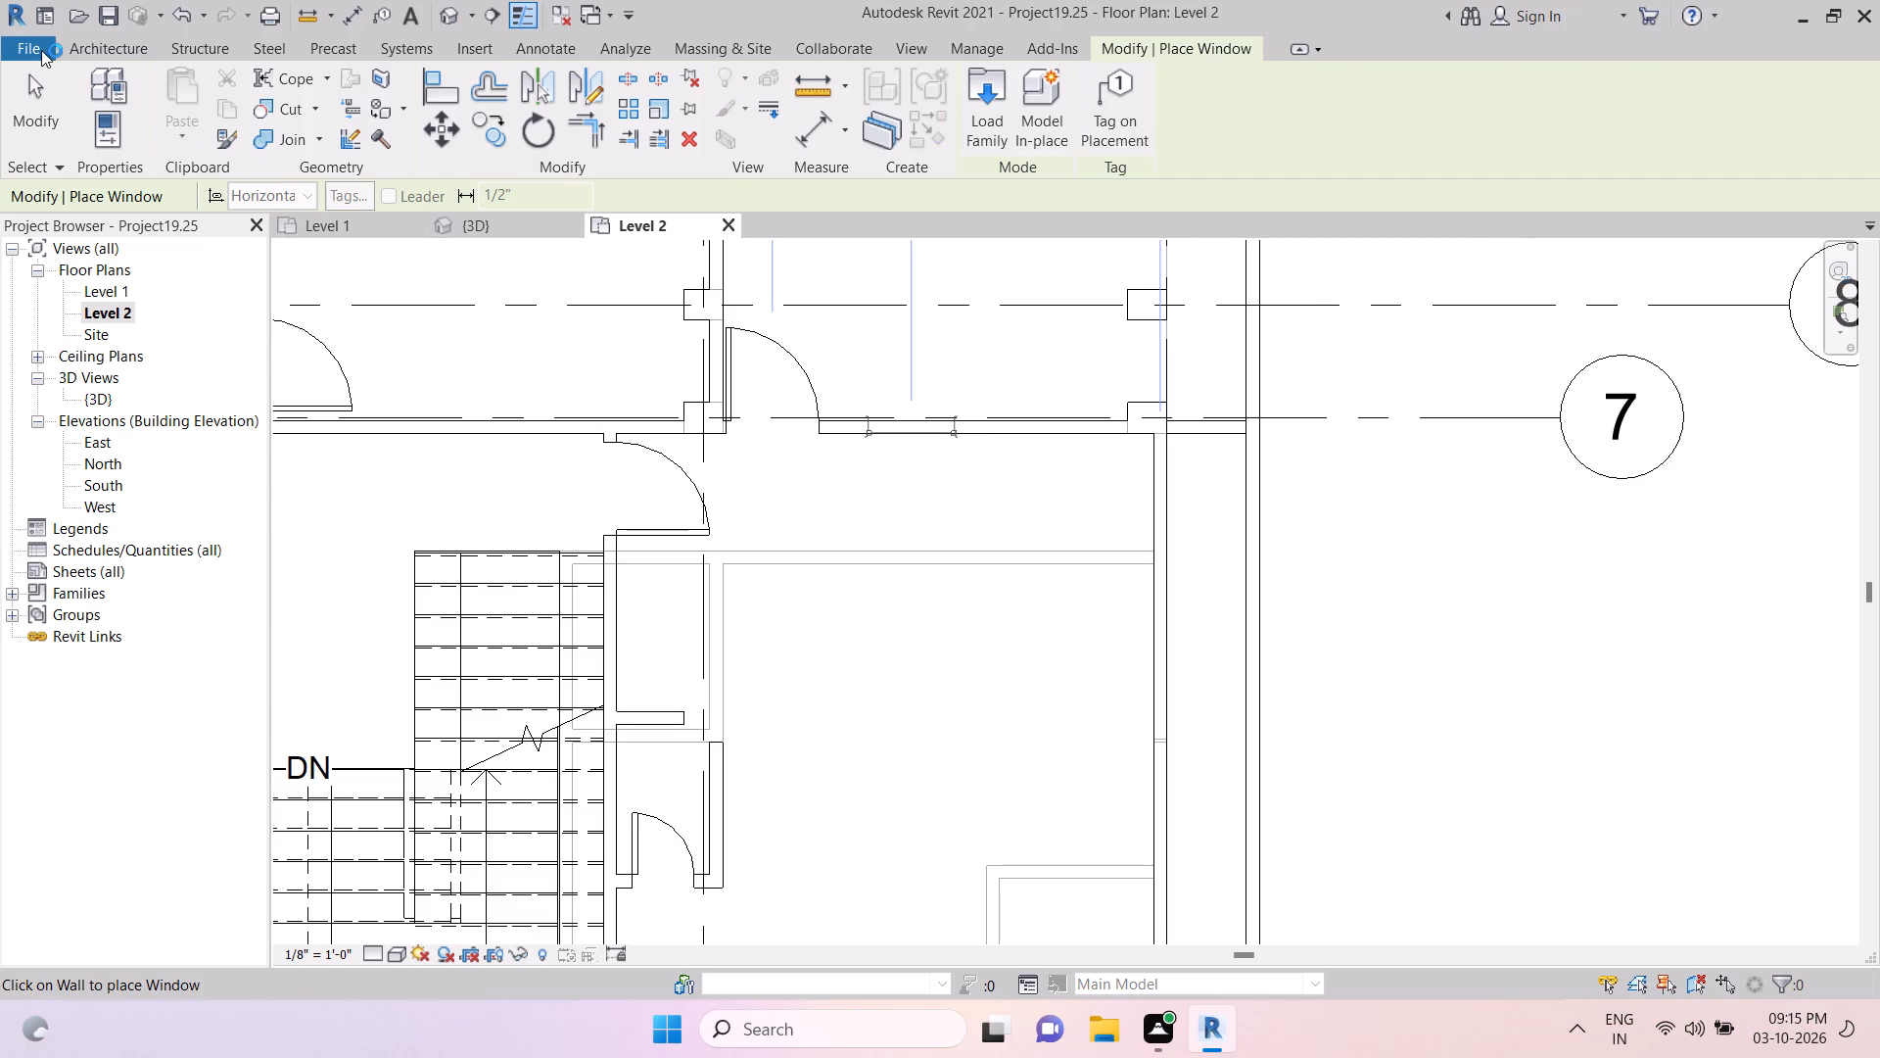
left_click(110, 56)
left_click(197, 125)
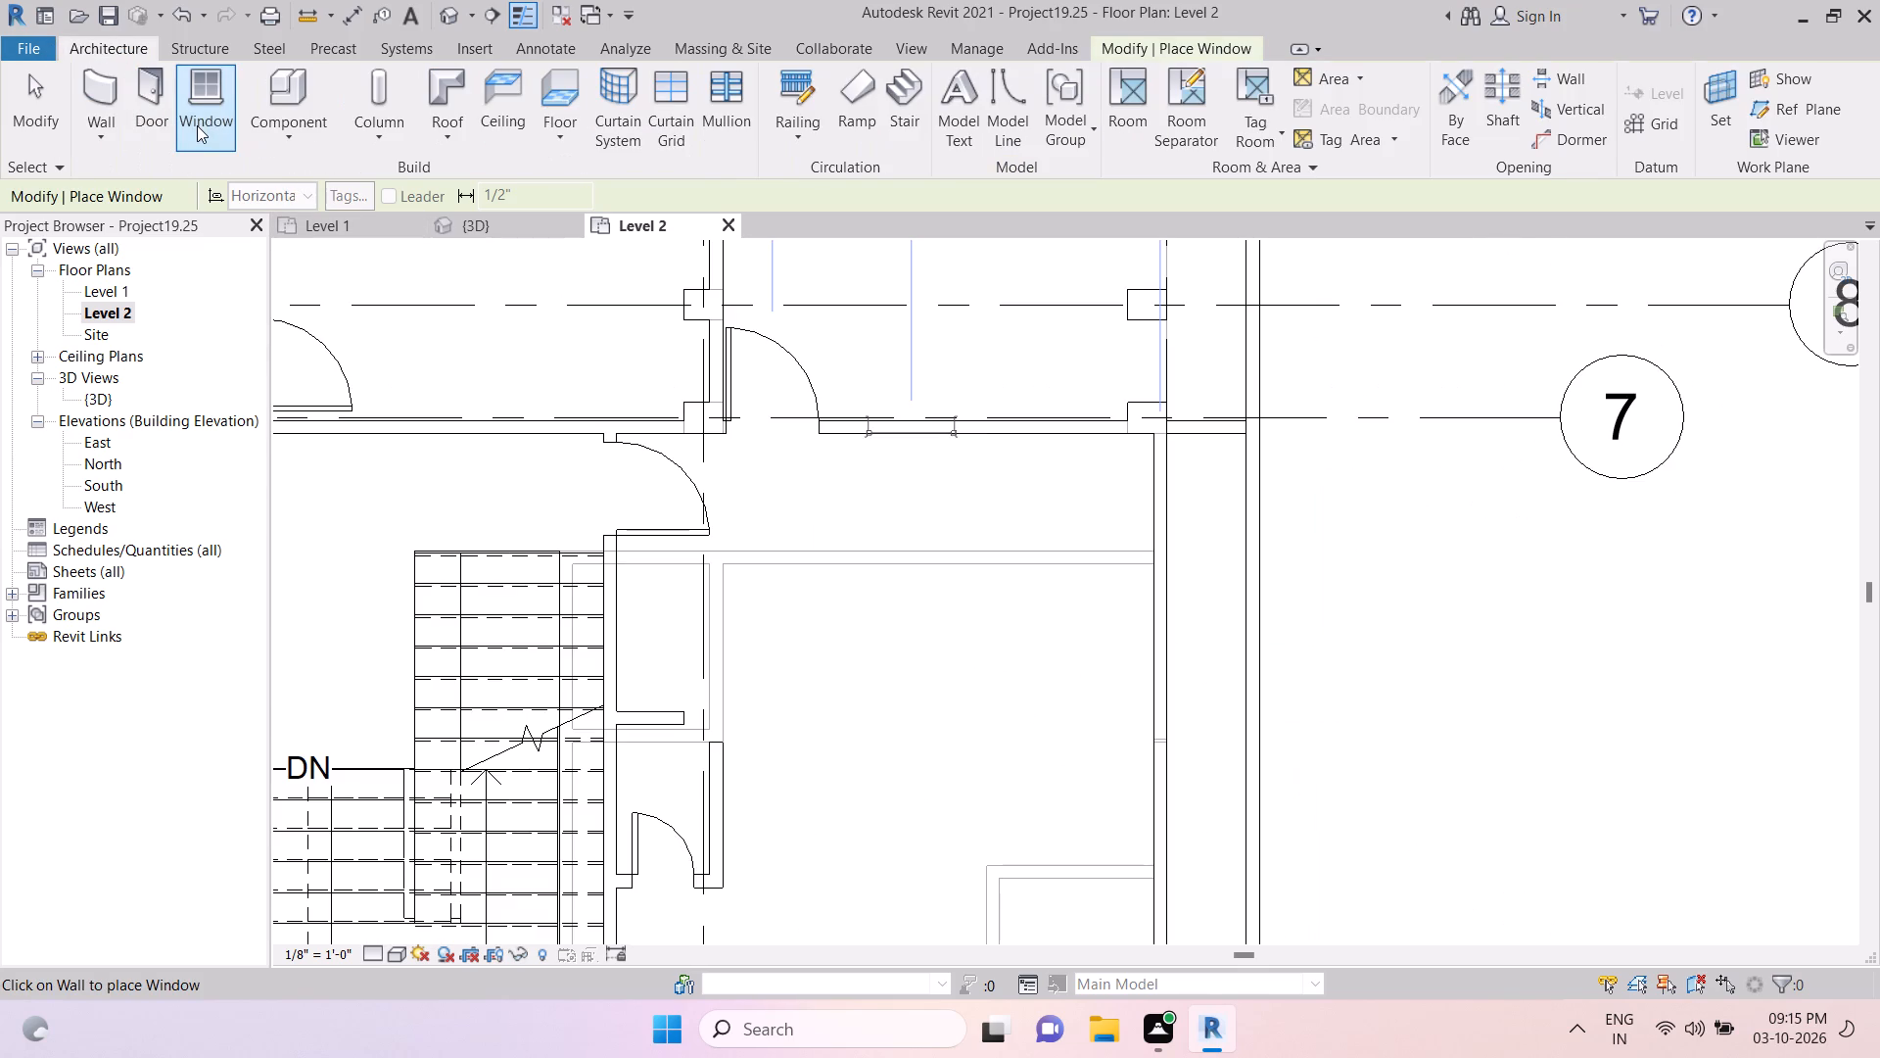
scroll(142, 260, "up", 3)
right_click(1058, 539)
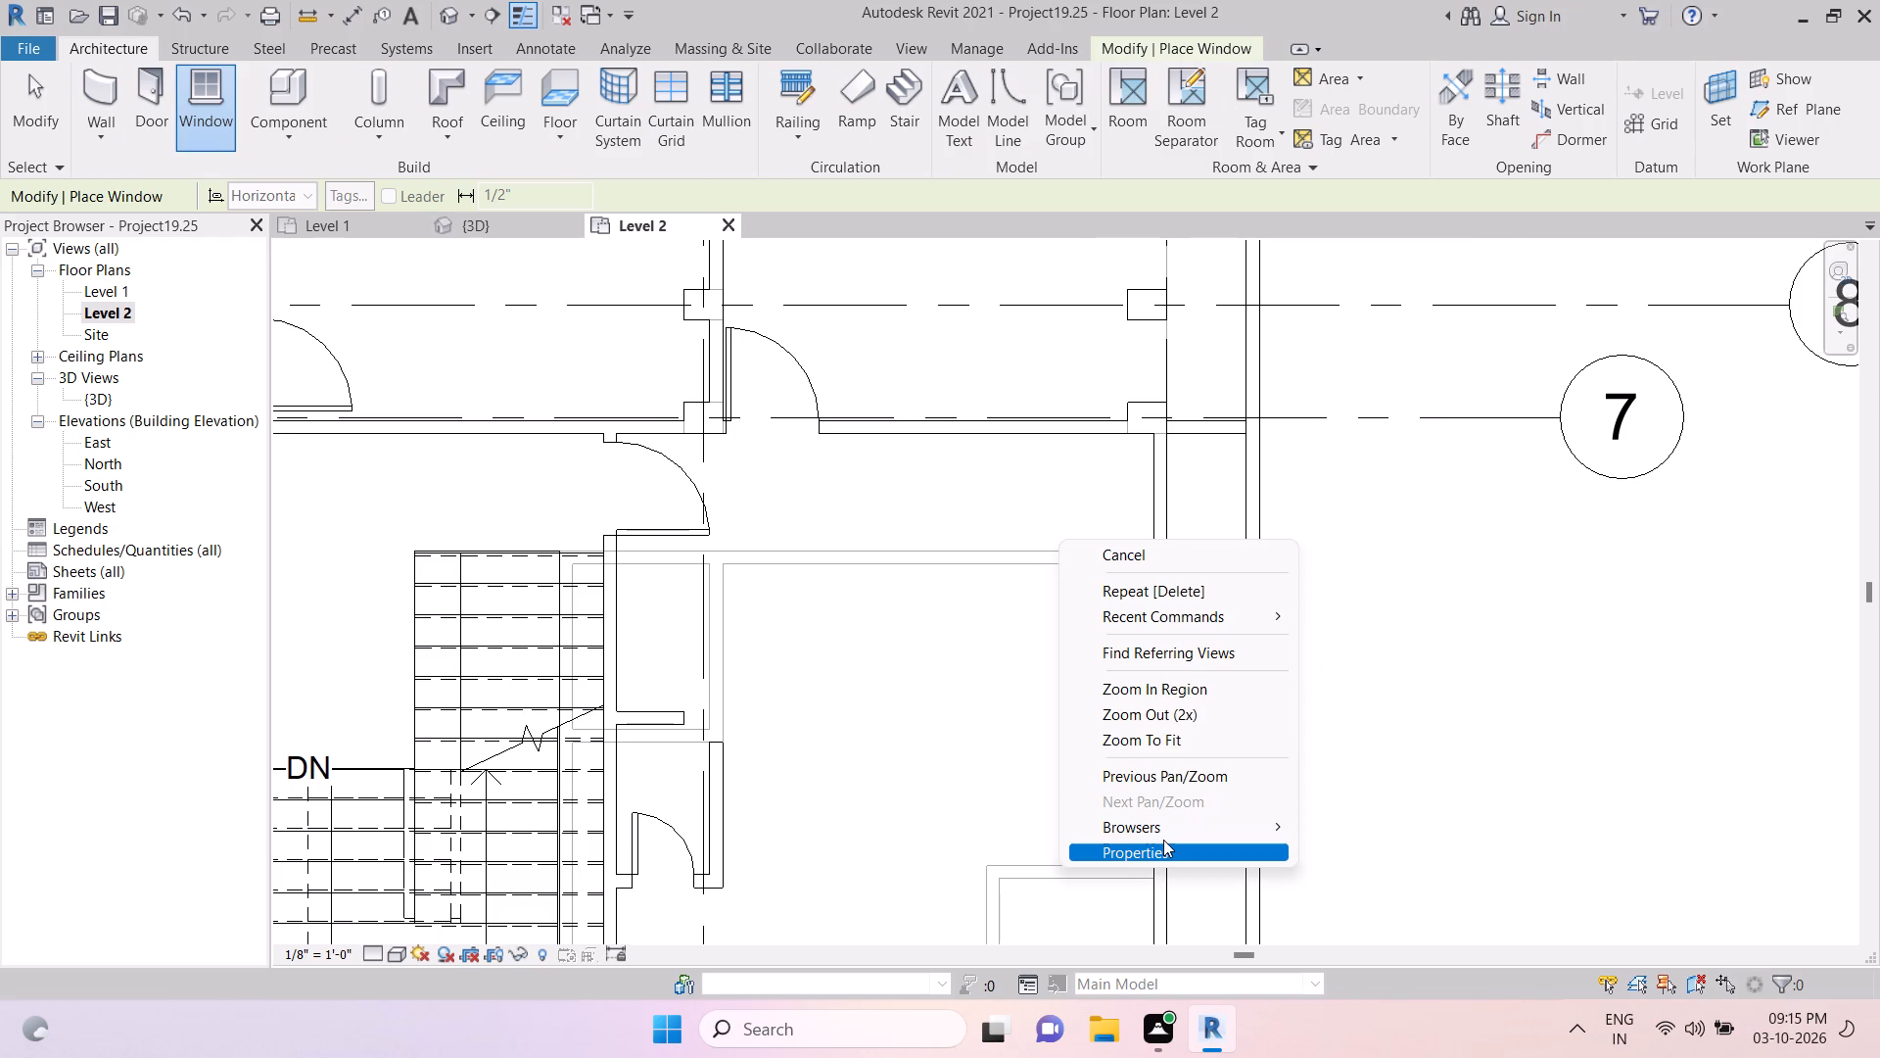
left_click(1163, 844)
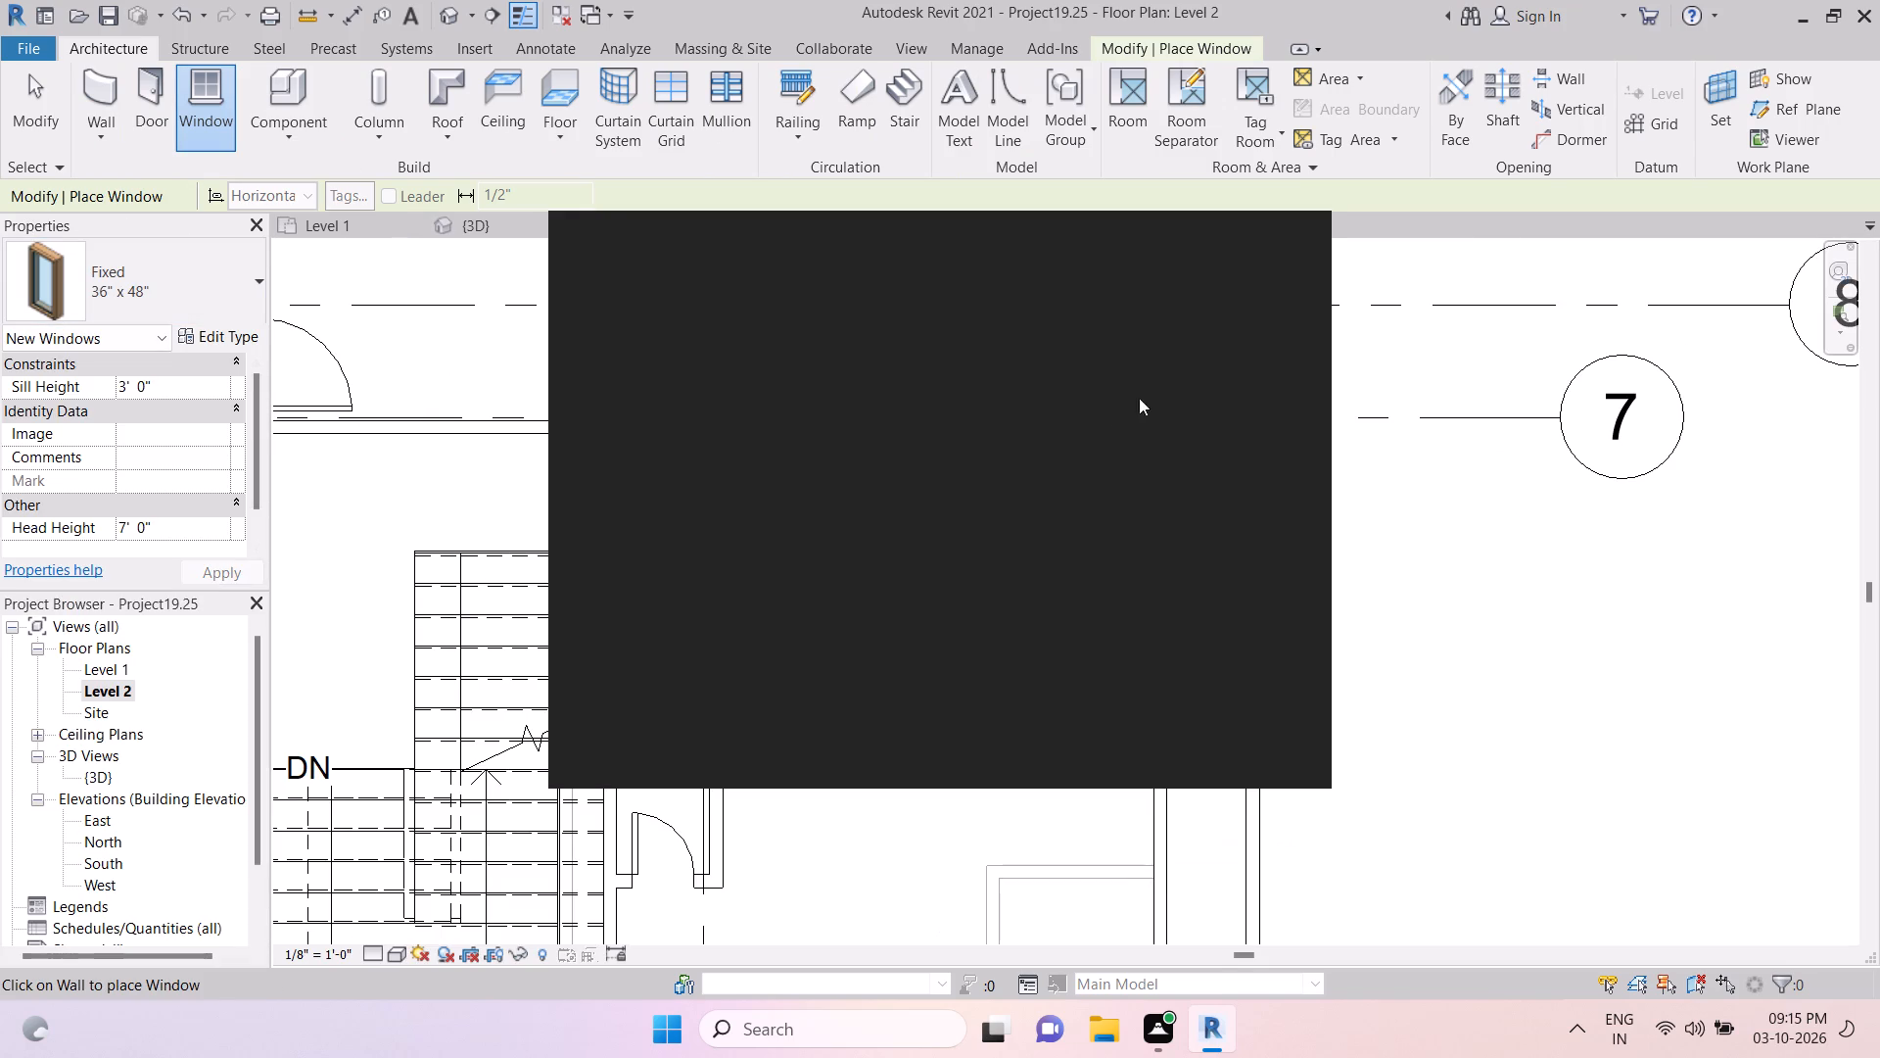
left_click(152, 281)
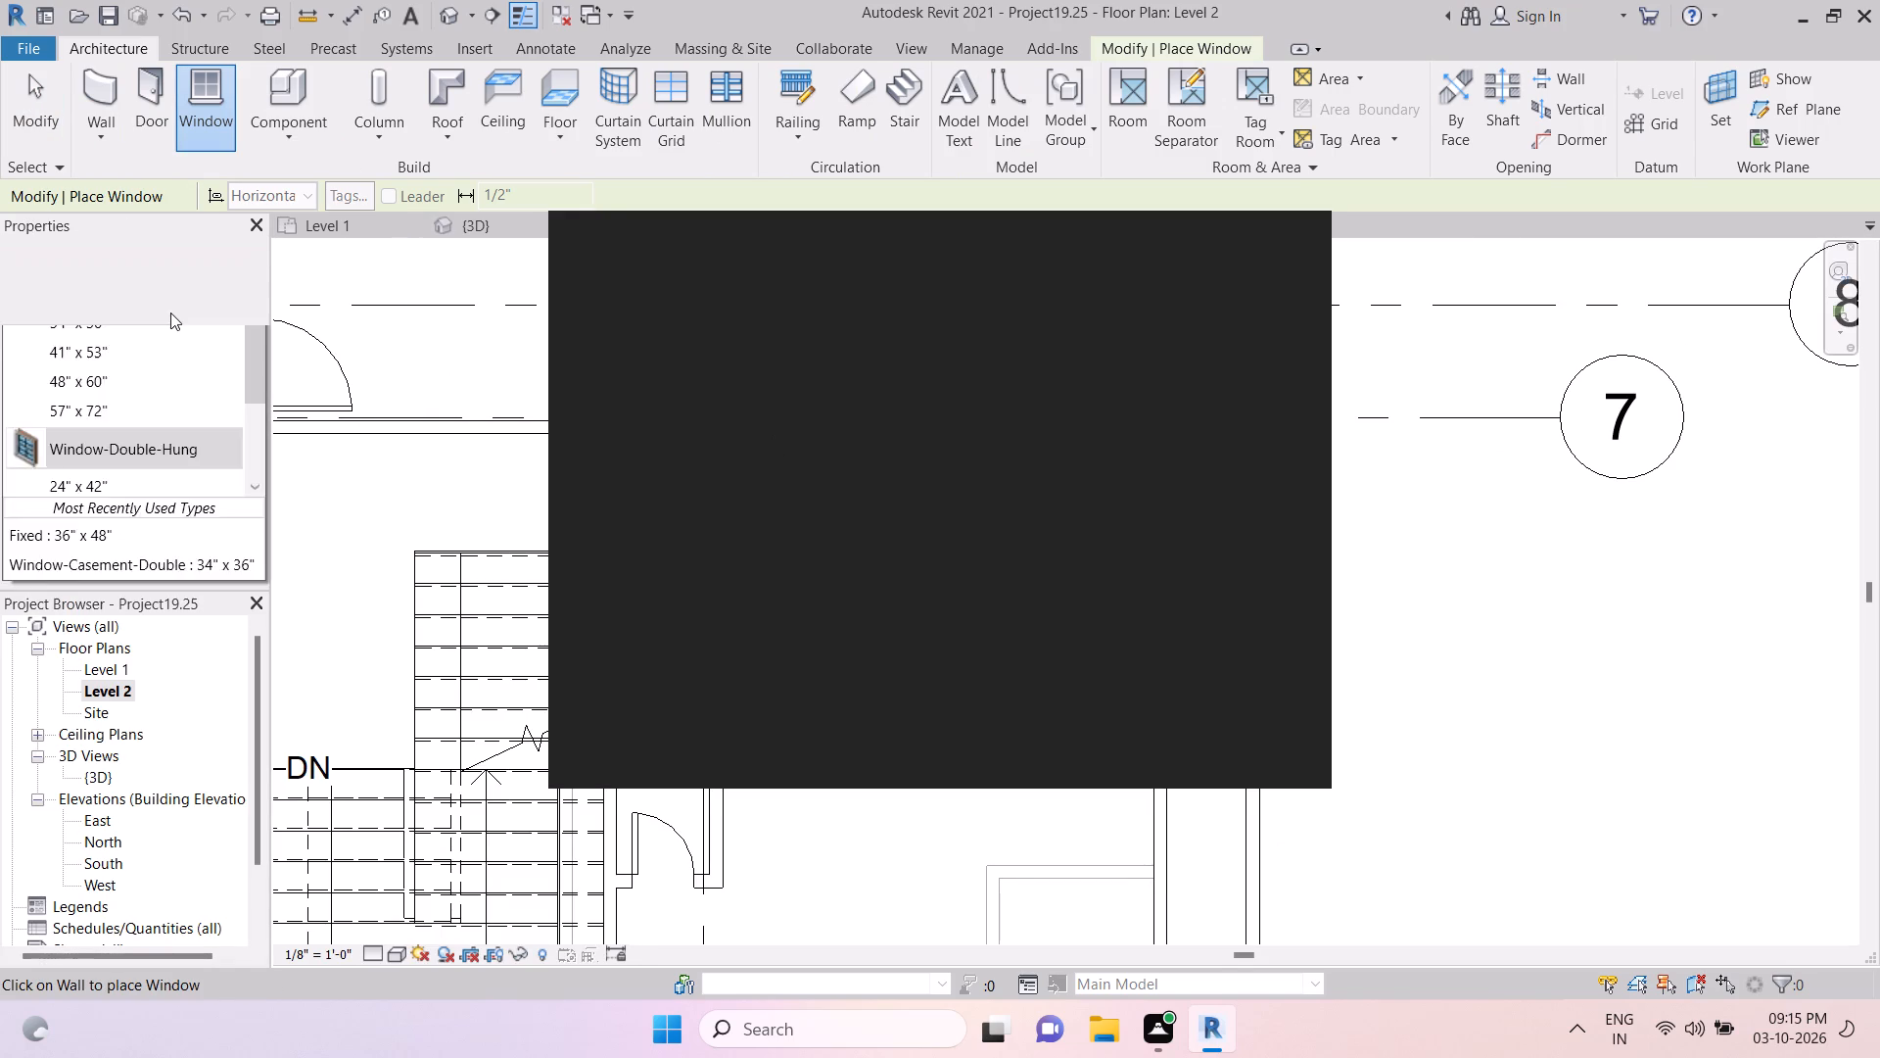
left_click(104, 741)
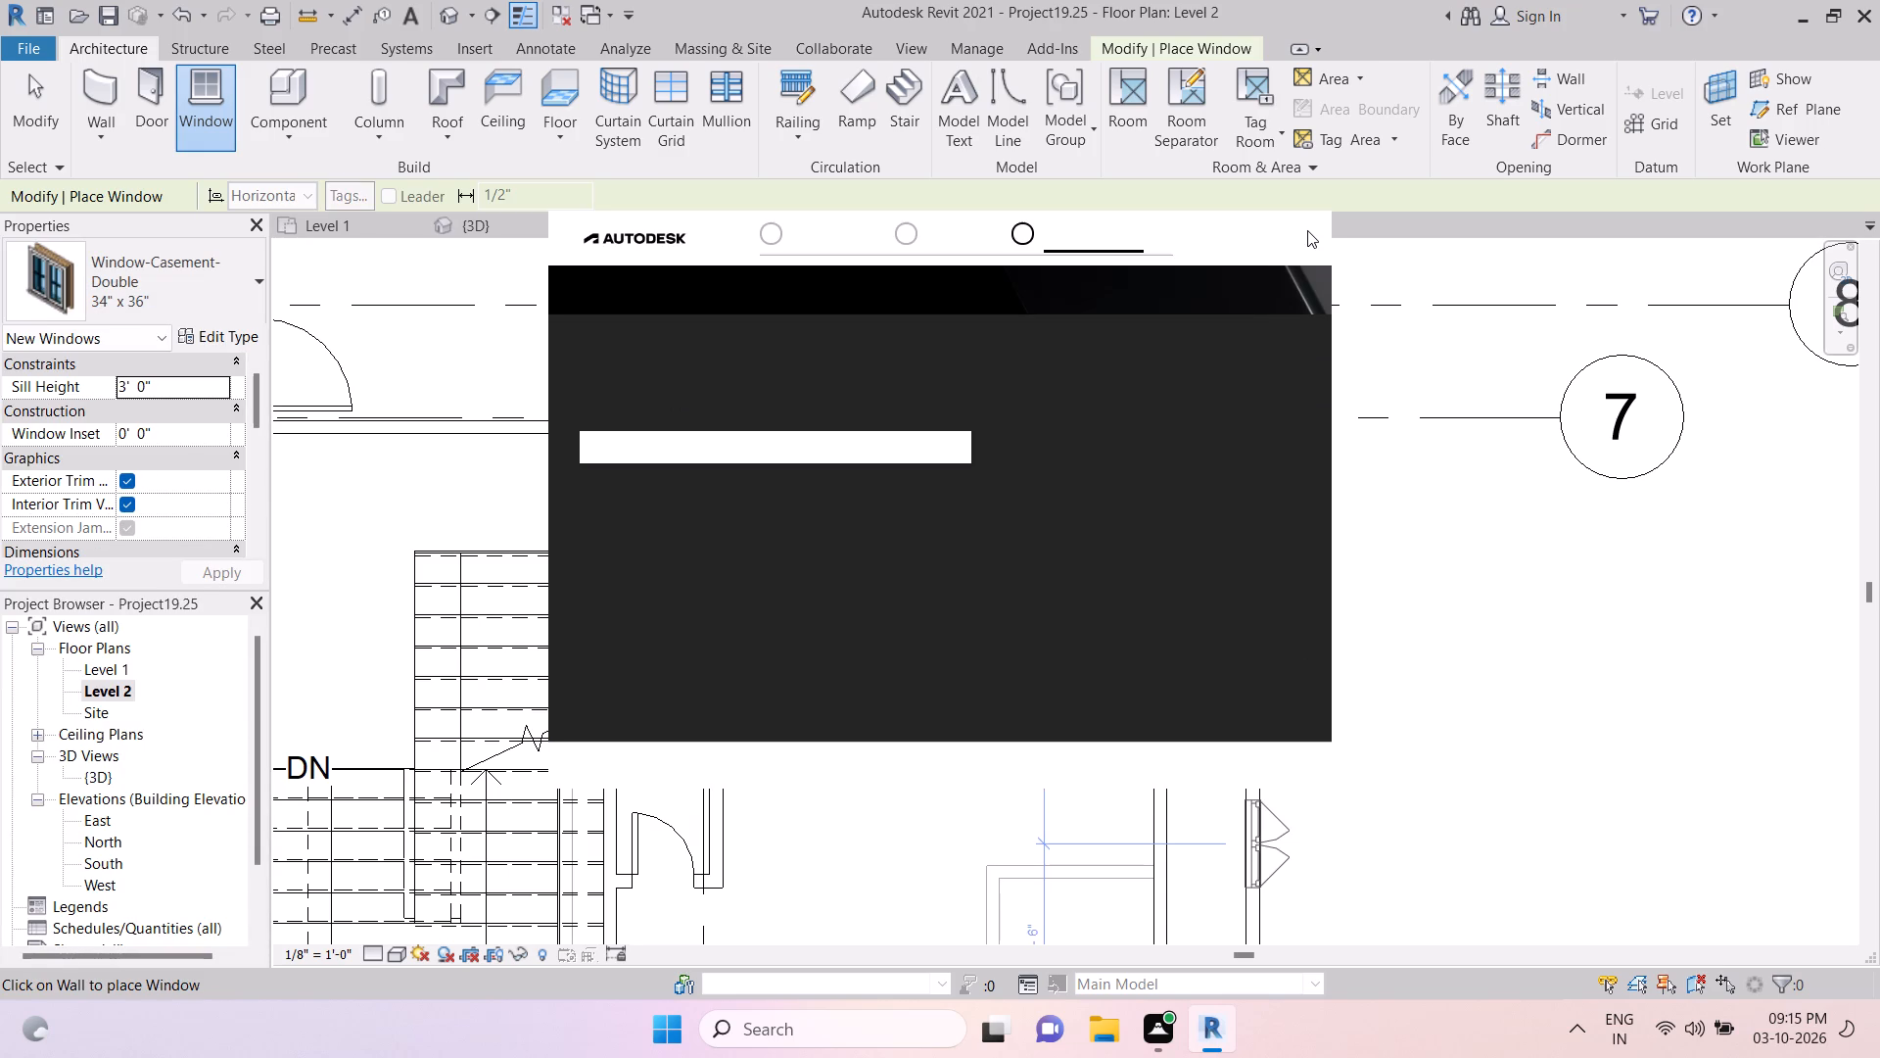
left_click(1289, 233)
Place two casement windows in the wall along grid 5, about 4' - 0" from grid 7 and 3' - 6" from grid 9.
scroll(1235, 497, "down", 6)
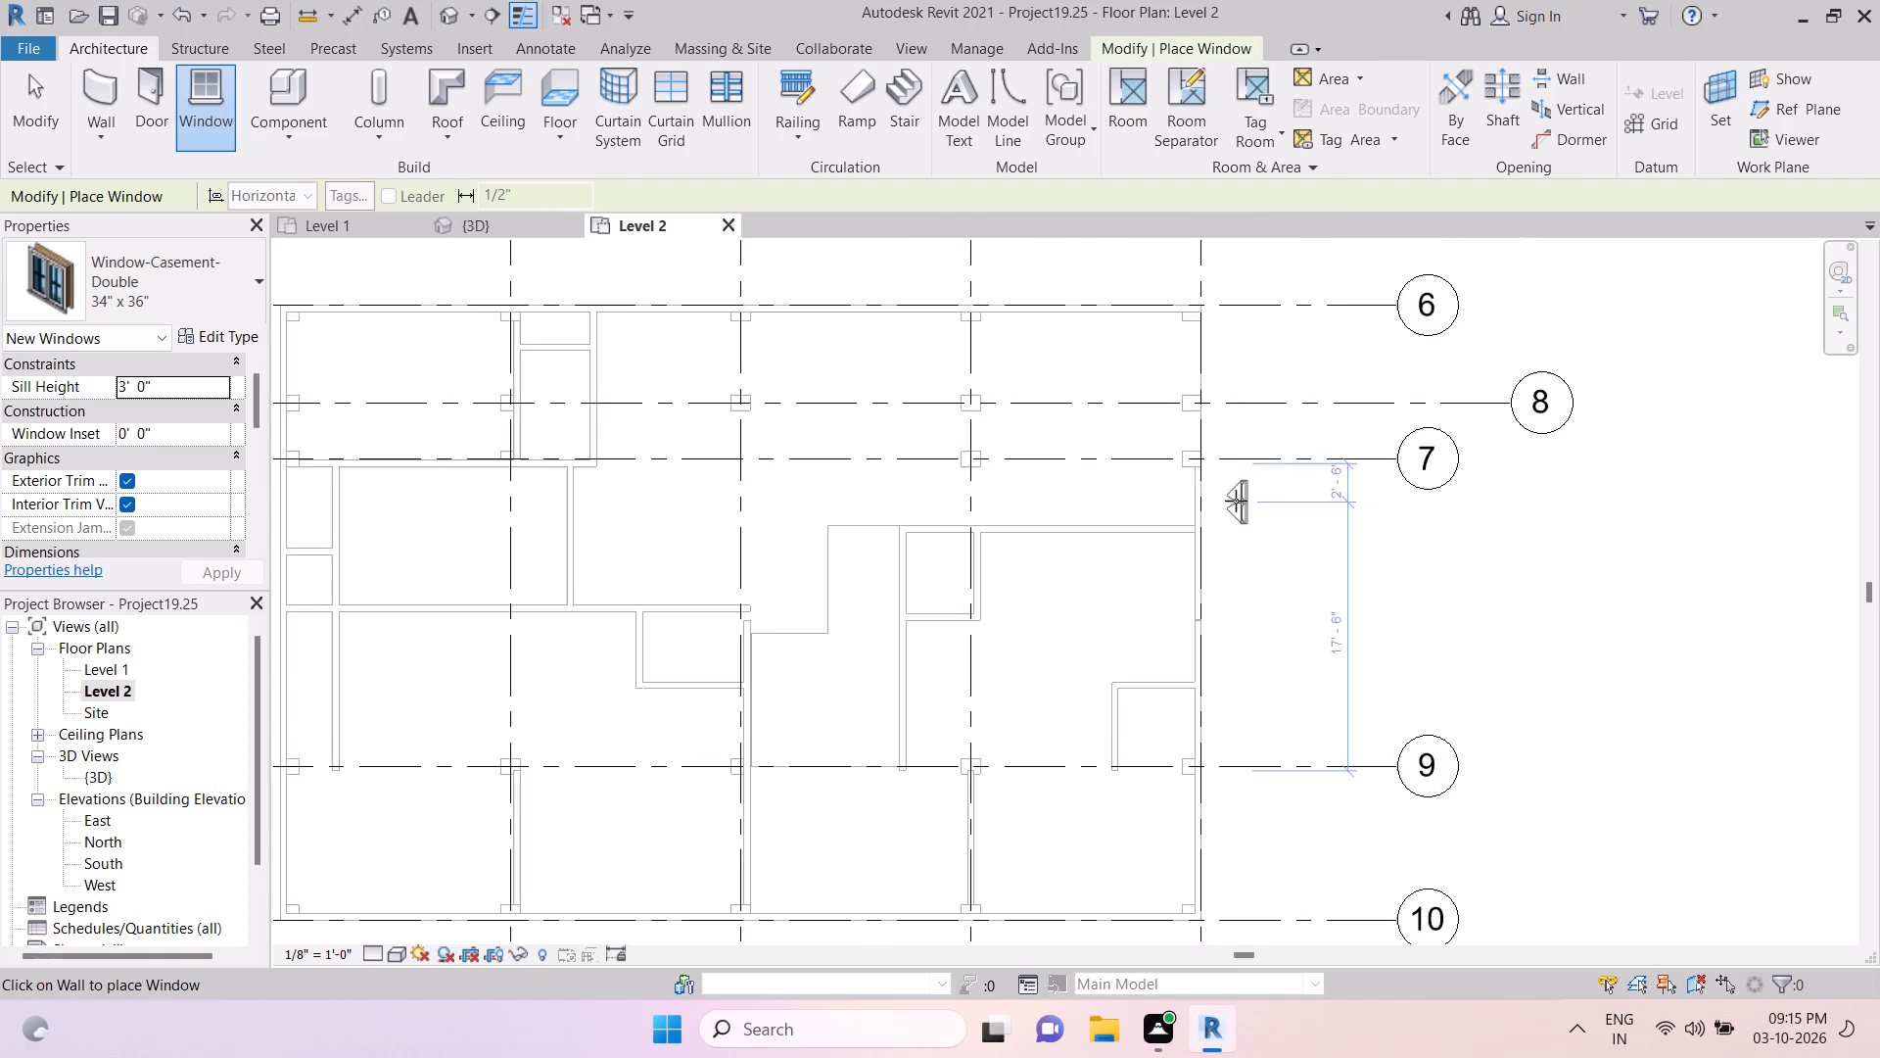
middle_click_drag(1251, 699, 1246, 584)
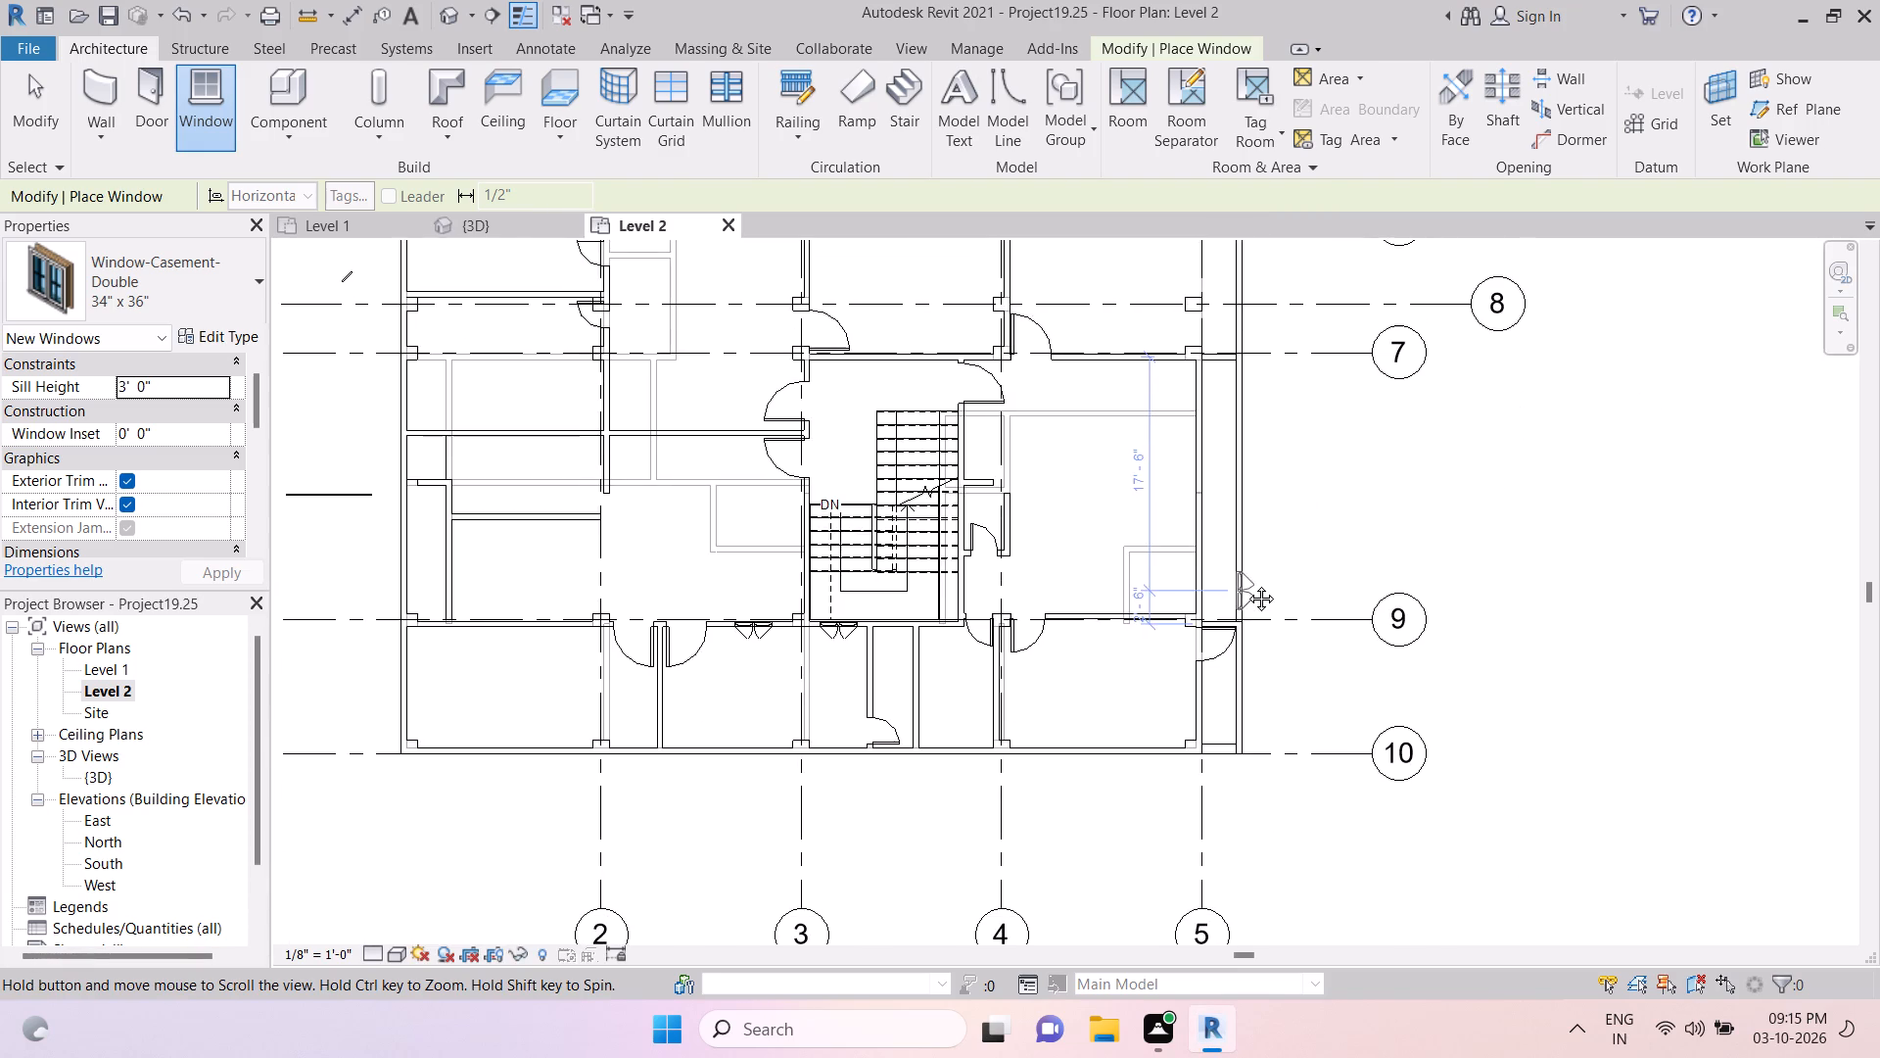
middle_click_drag(1246, 584, 1238, 646)
scroll(1182, 523, "up", 4)
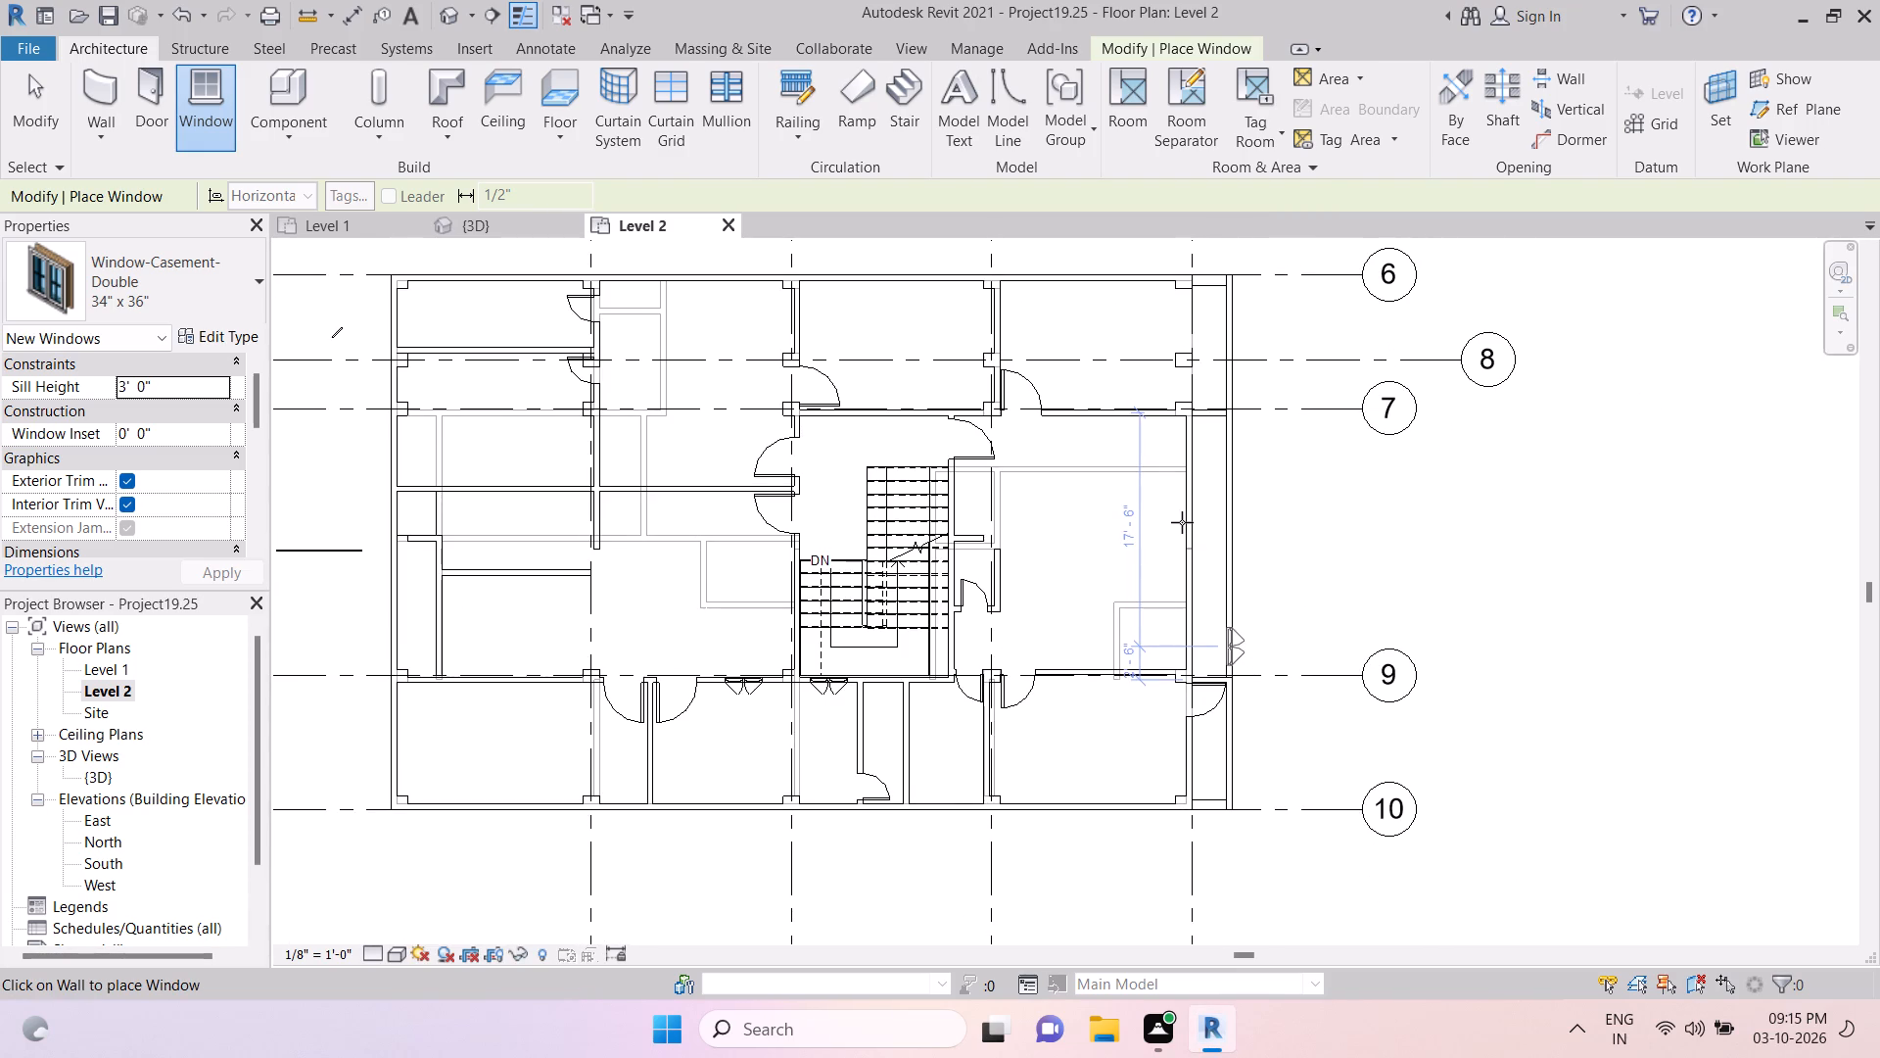
scroll(1183, 522, "up", 3)
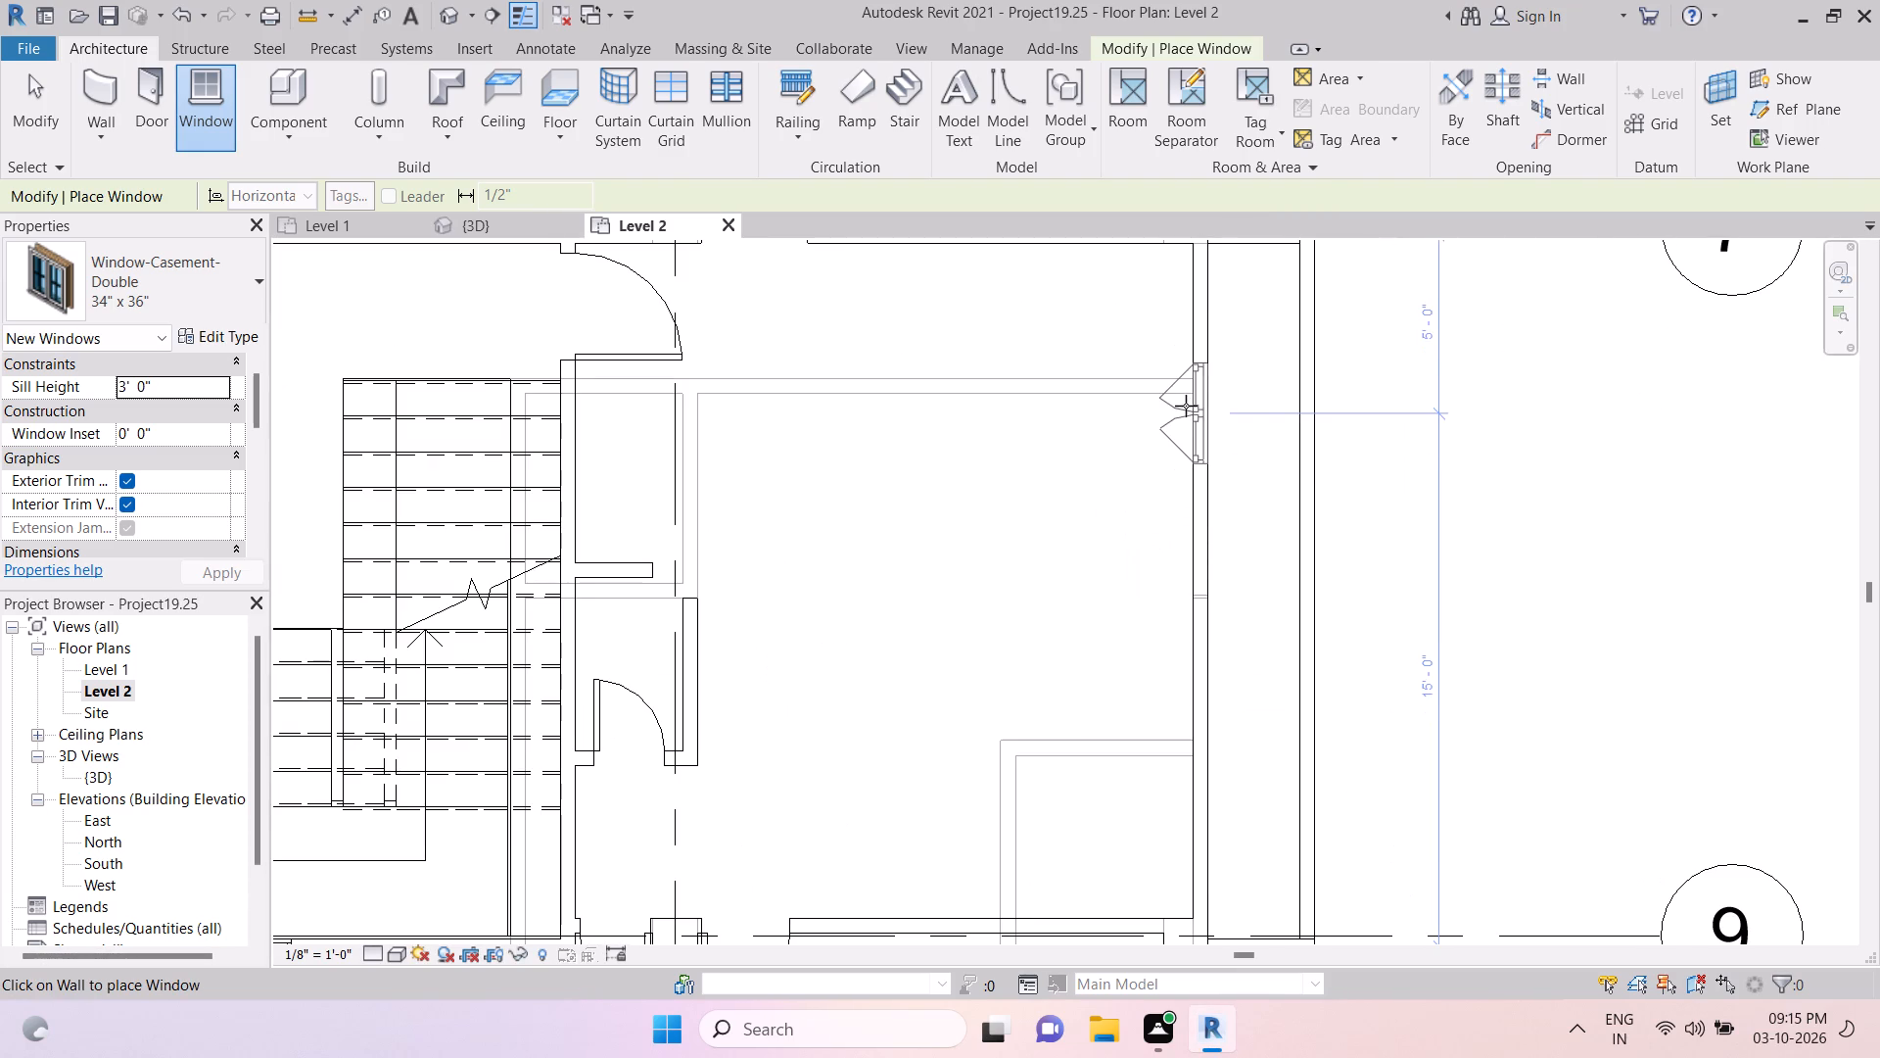
left_click(1191, 380)
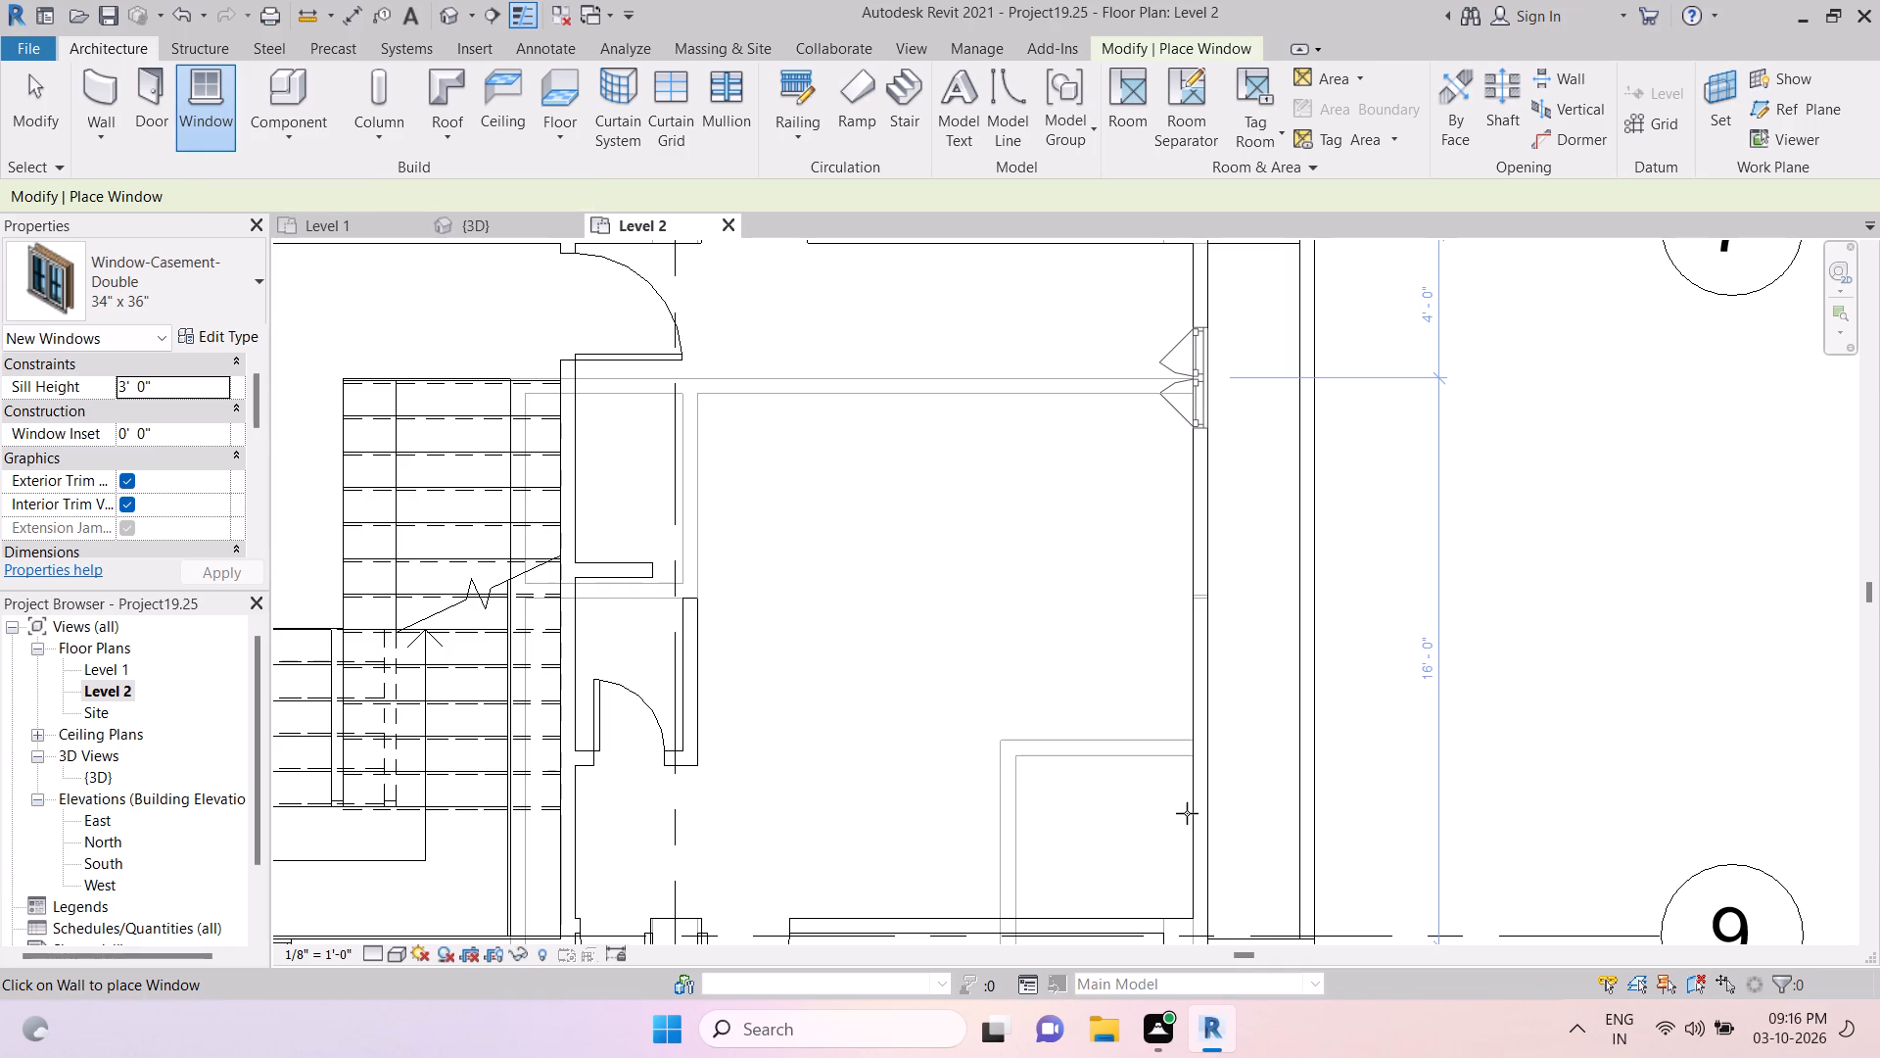
left_click(1192, 813)
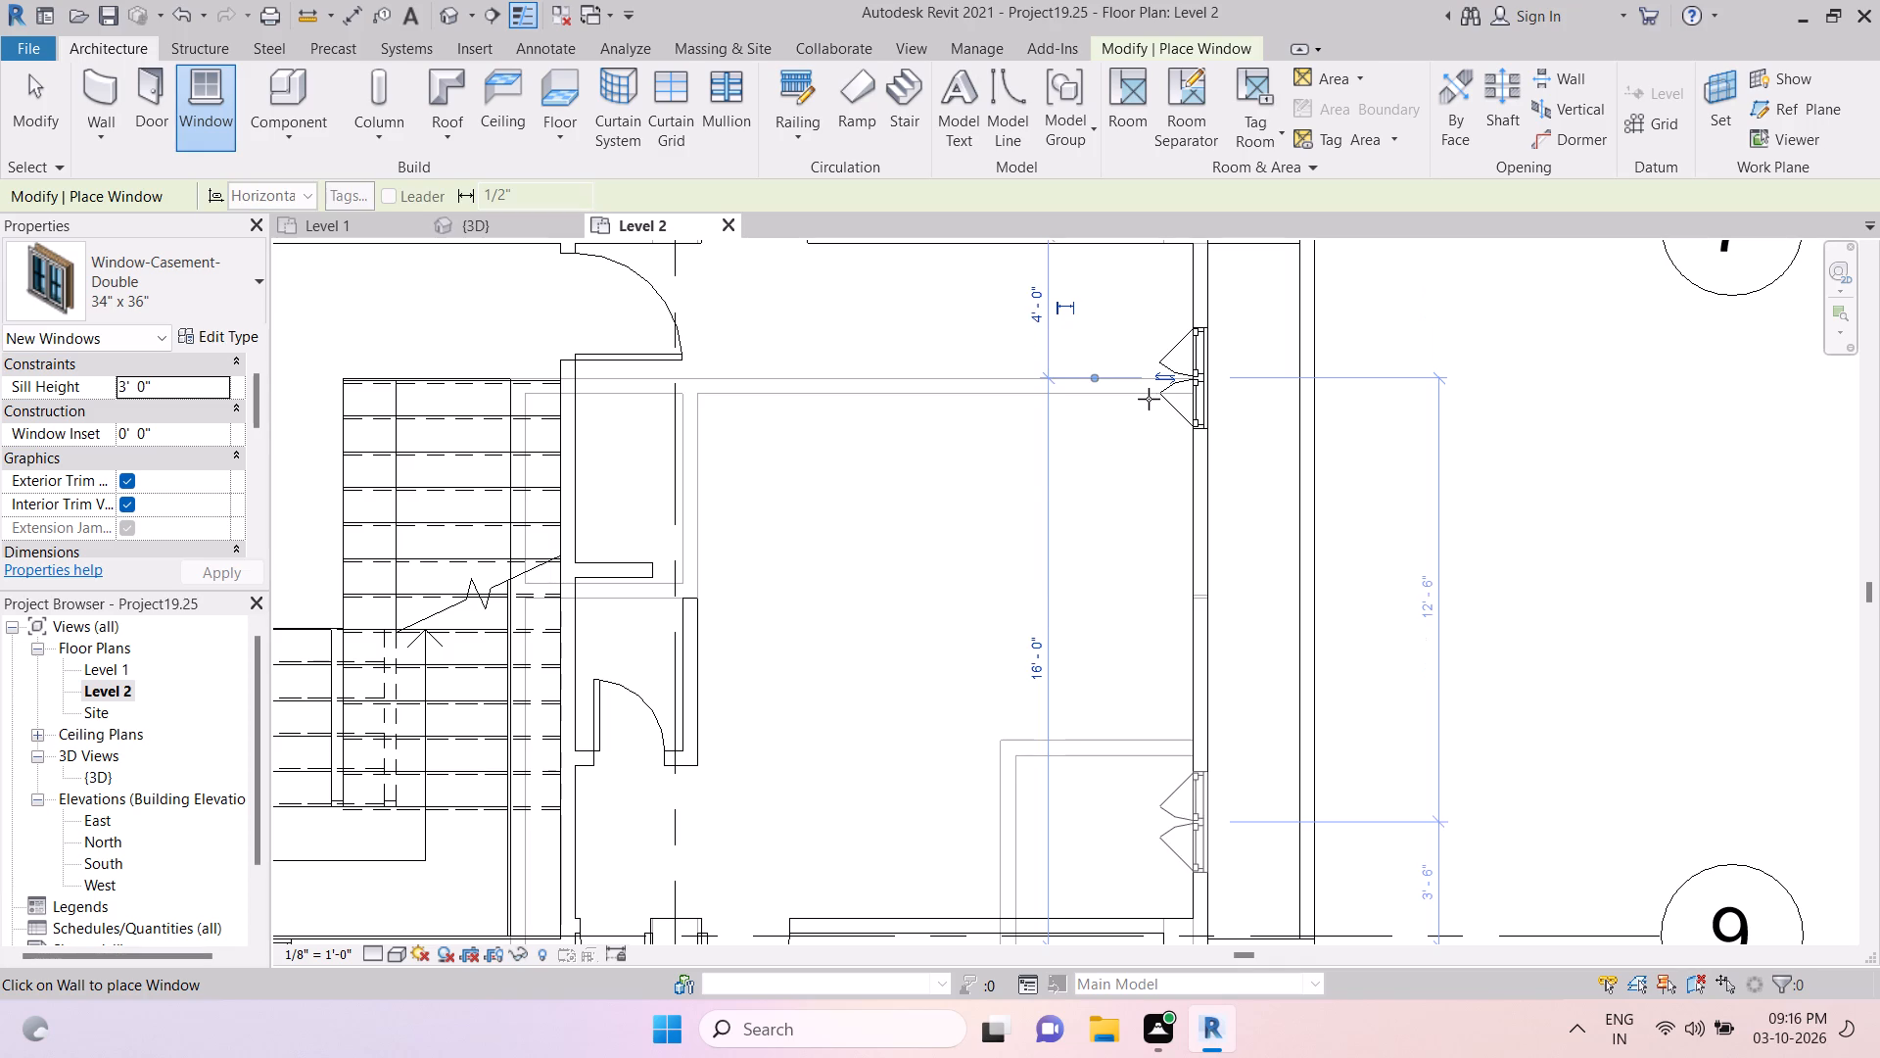
key("Escape")
key("Escape")
key("Escape")
key("Escape")
Examine the two newly placed casement windows on the building's east facade in the 3D view.
left_click(481, 218)
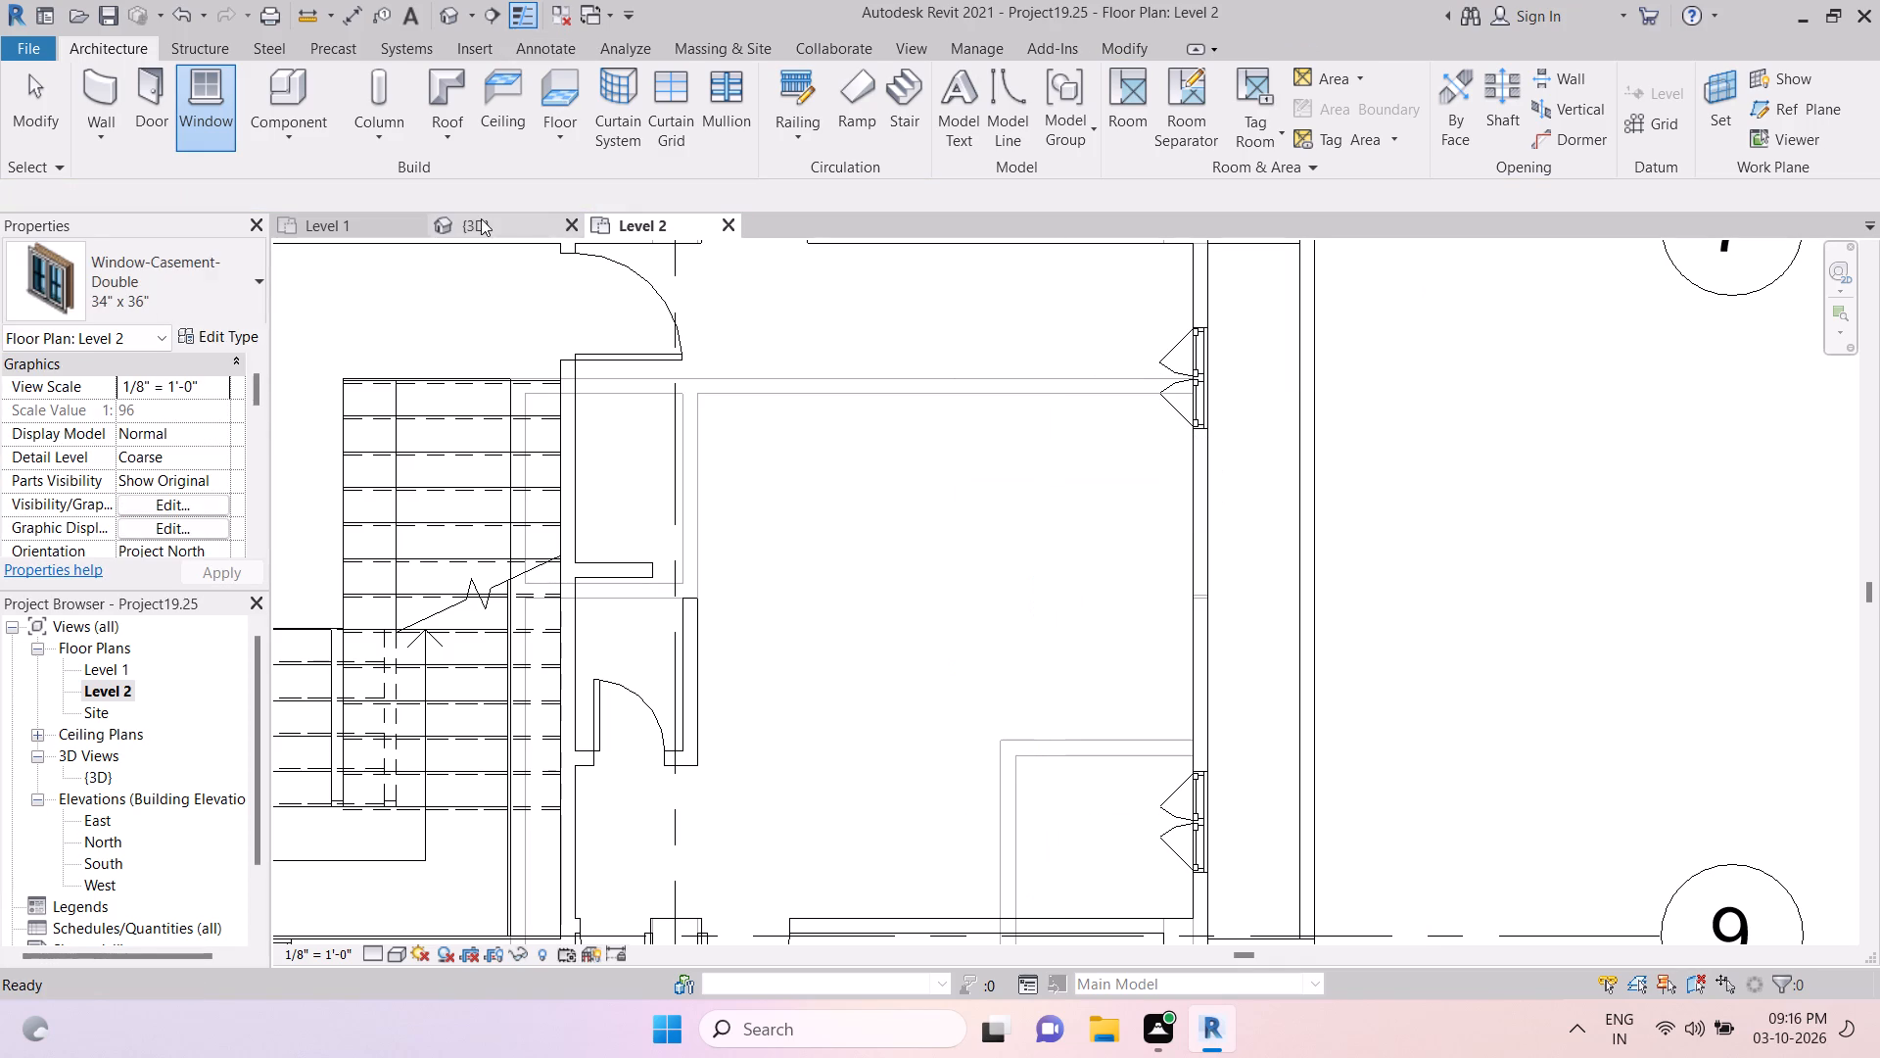
middle_click_drag(1305, 706, 1167, 641, "shift")
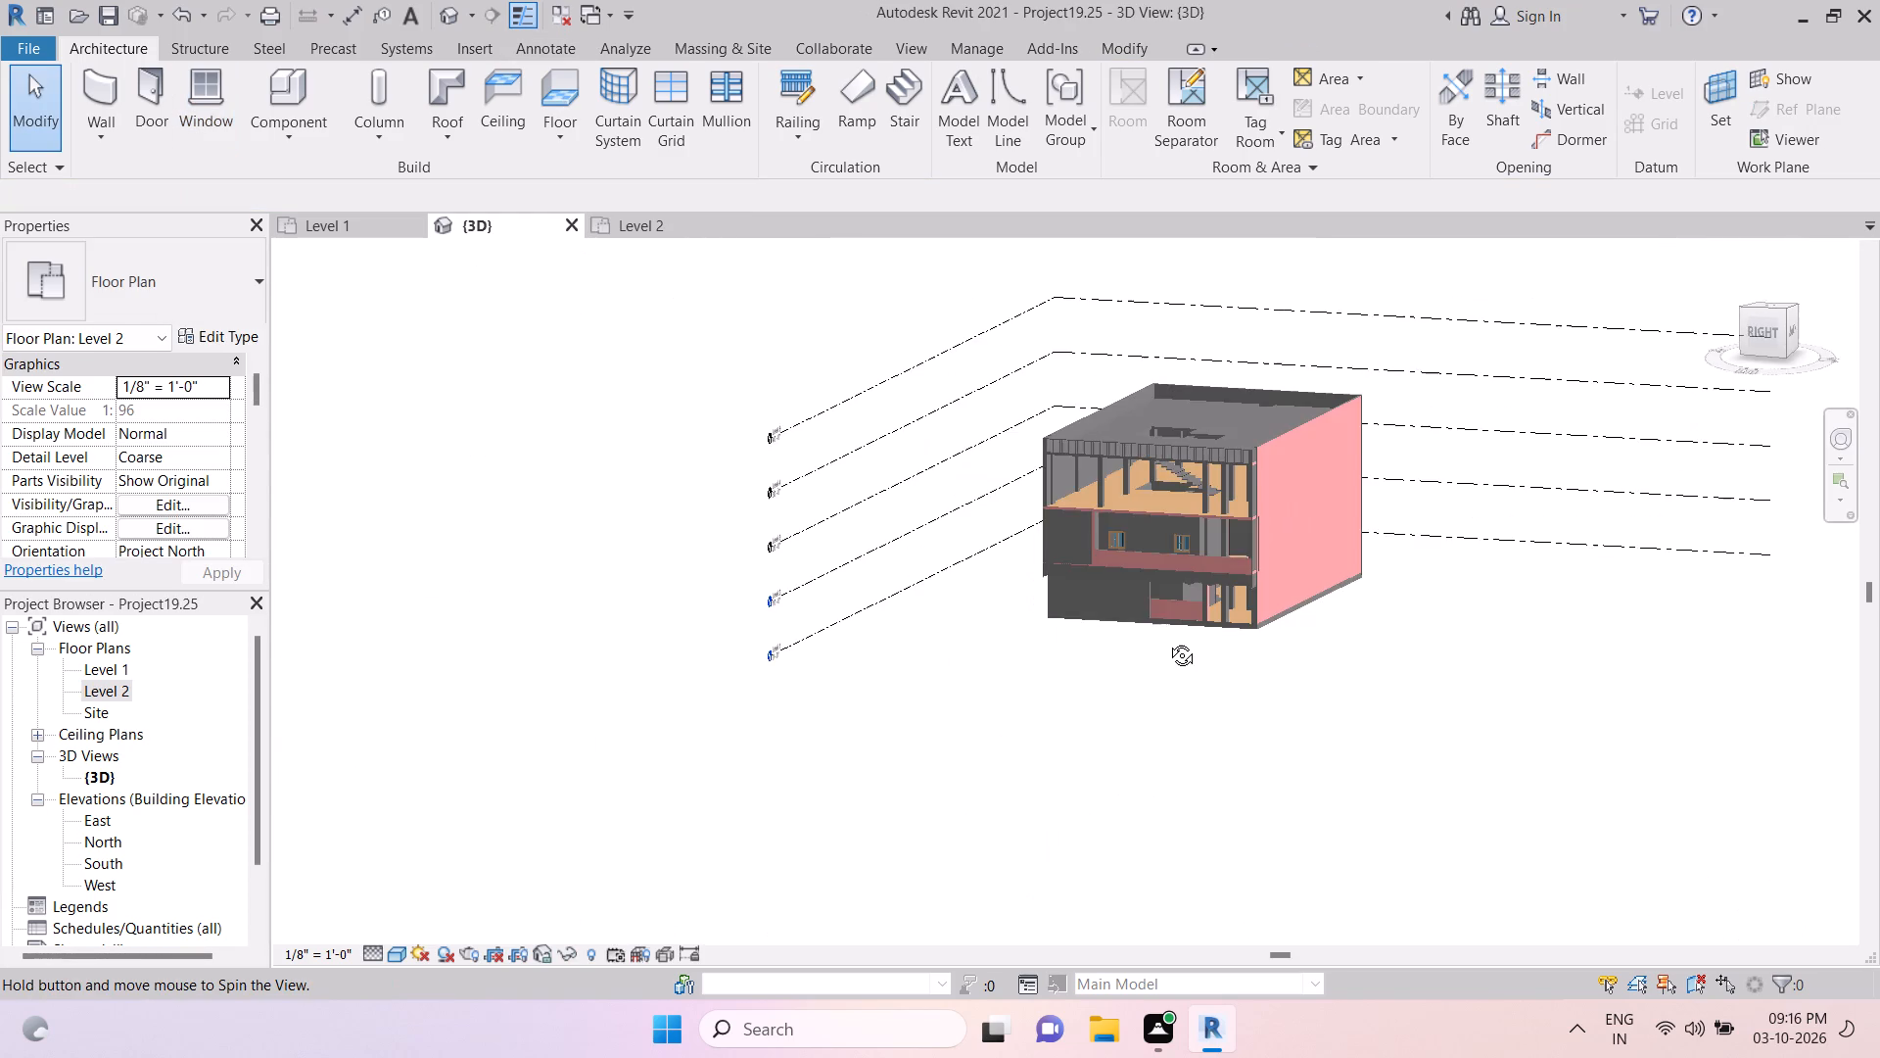
middle_click_drag(1167, 641, 1165, 640, "shift")
scroll(1080, 529, "up", 9)
middle_click_drag(1082, 556, 1104, 616, "shift")
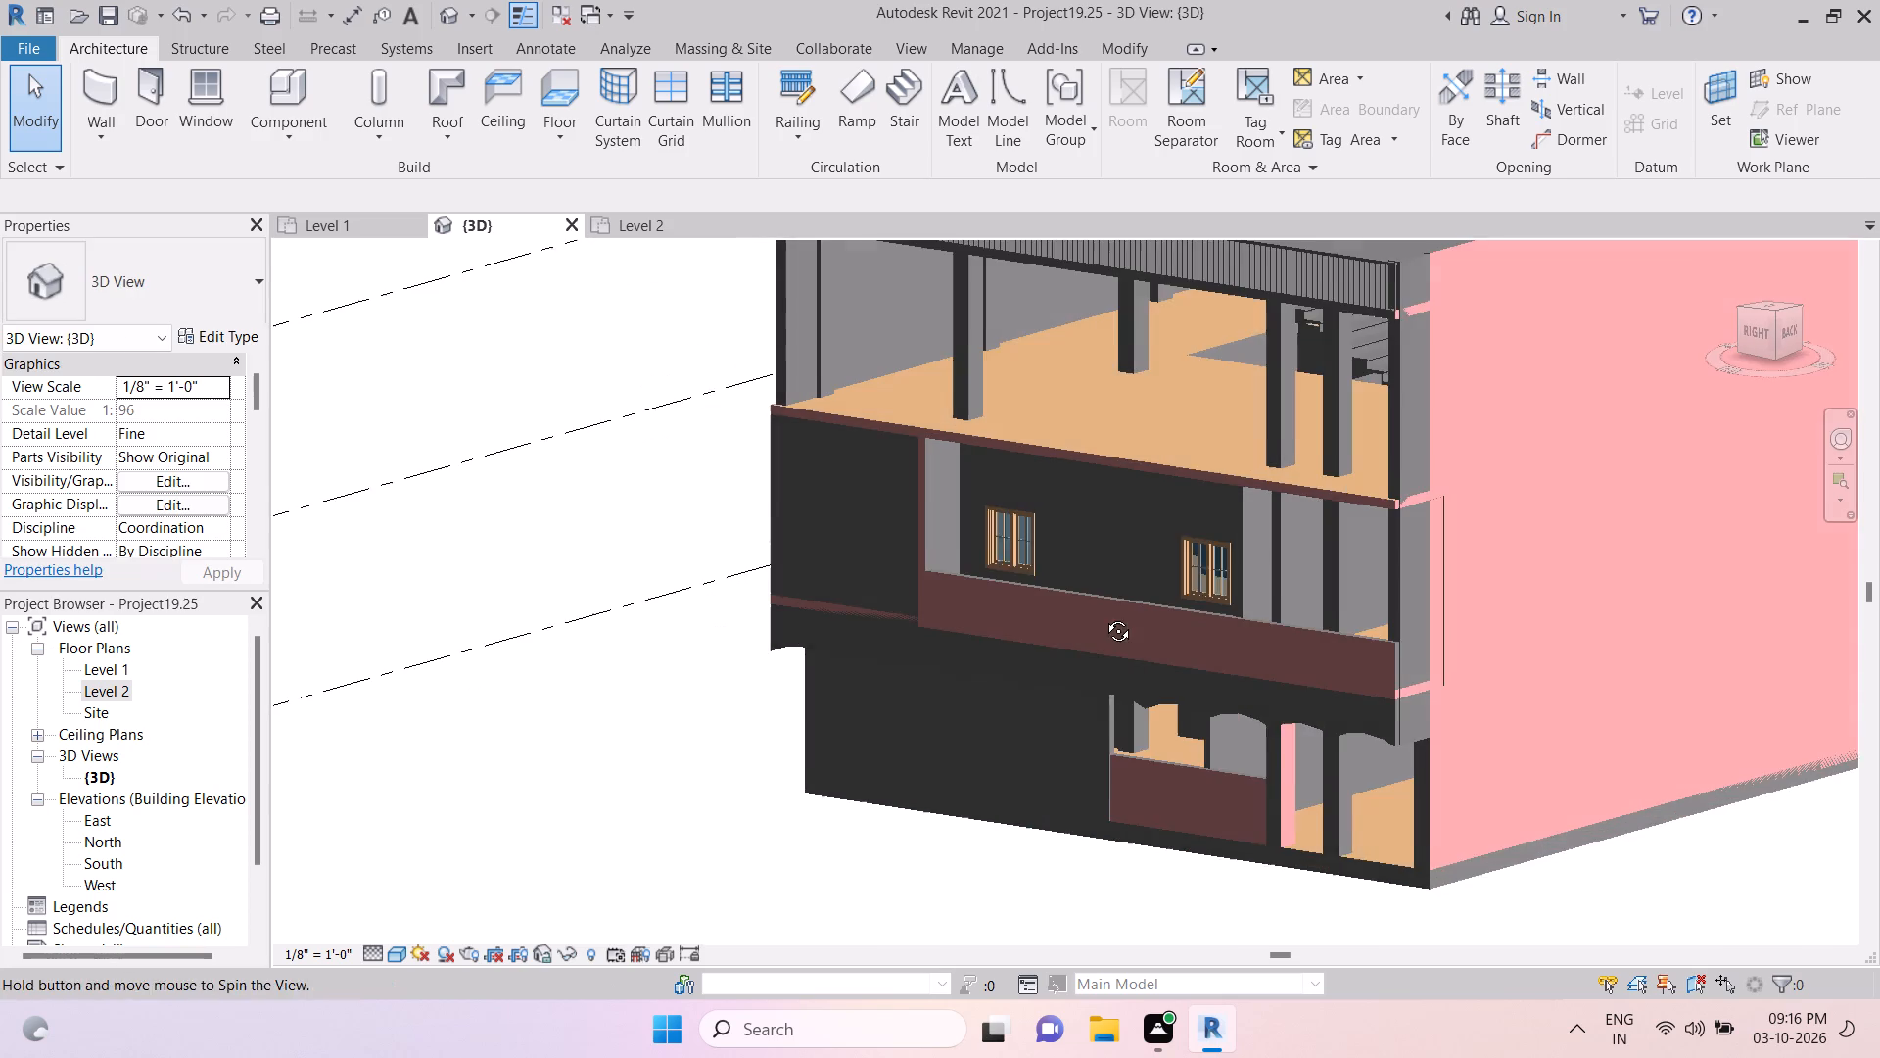
middle_click_drag(1104, 616, 1106, 623, "shift")
key("Escape")
key("Escape")
scroll(1121, 654, "down", 4)
middle_click_drag(1120, 669, 1222, 685, "shift")
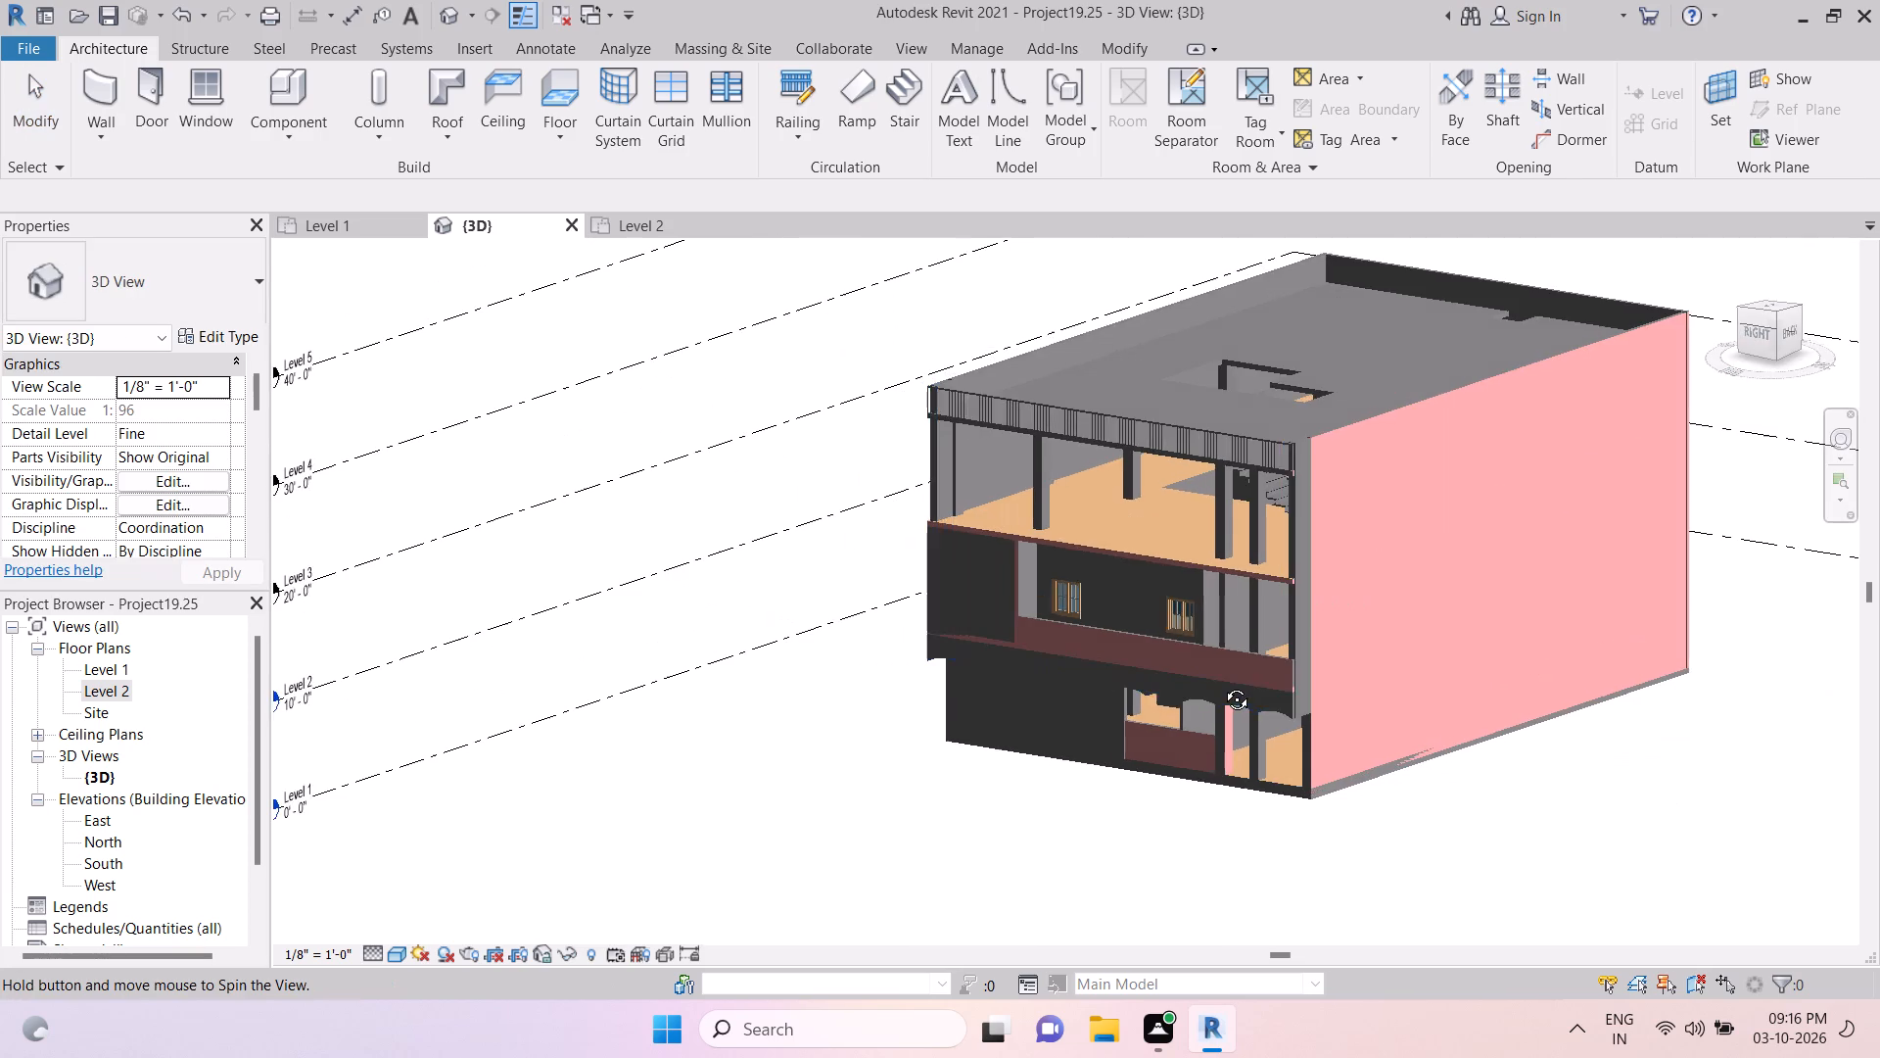
middle_click_drag(1222, 685, 1222, 684, "shift")
With the 3D view facing the building's right side, start an in-place model in the Communication Devices family category.
left_click(1768, 335)
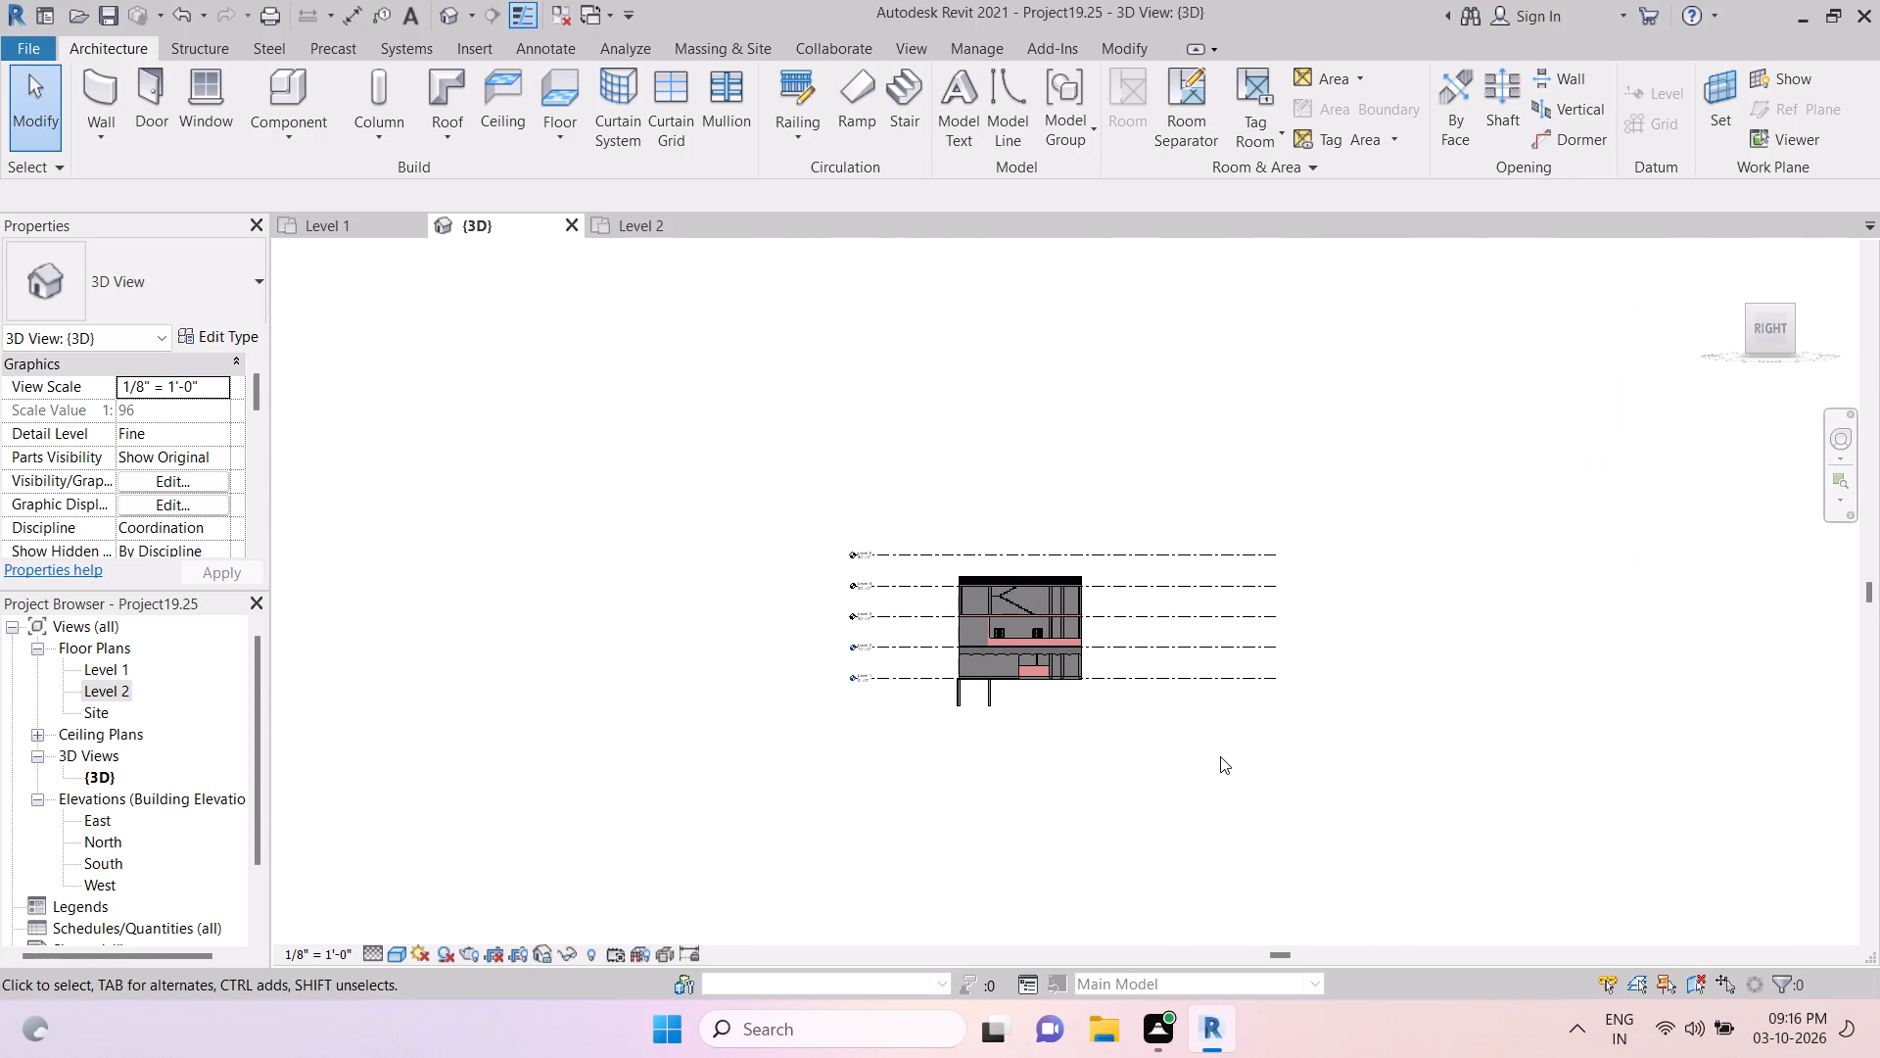
scroll(996, 628, "up", 13)
key("Escape")
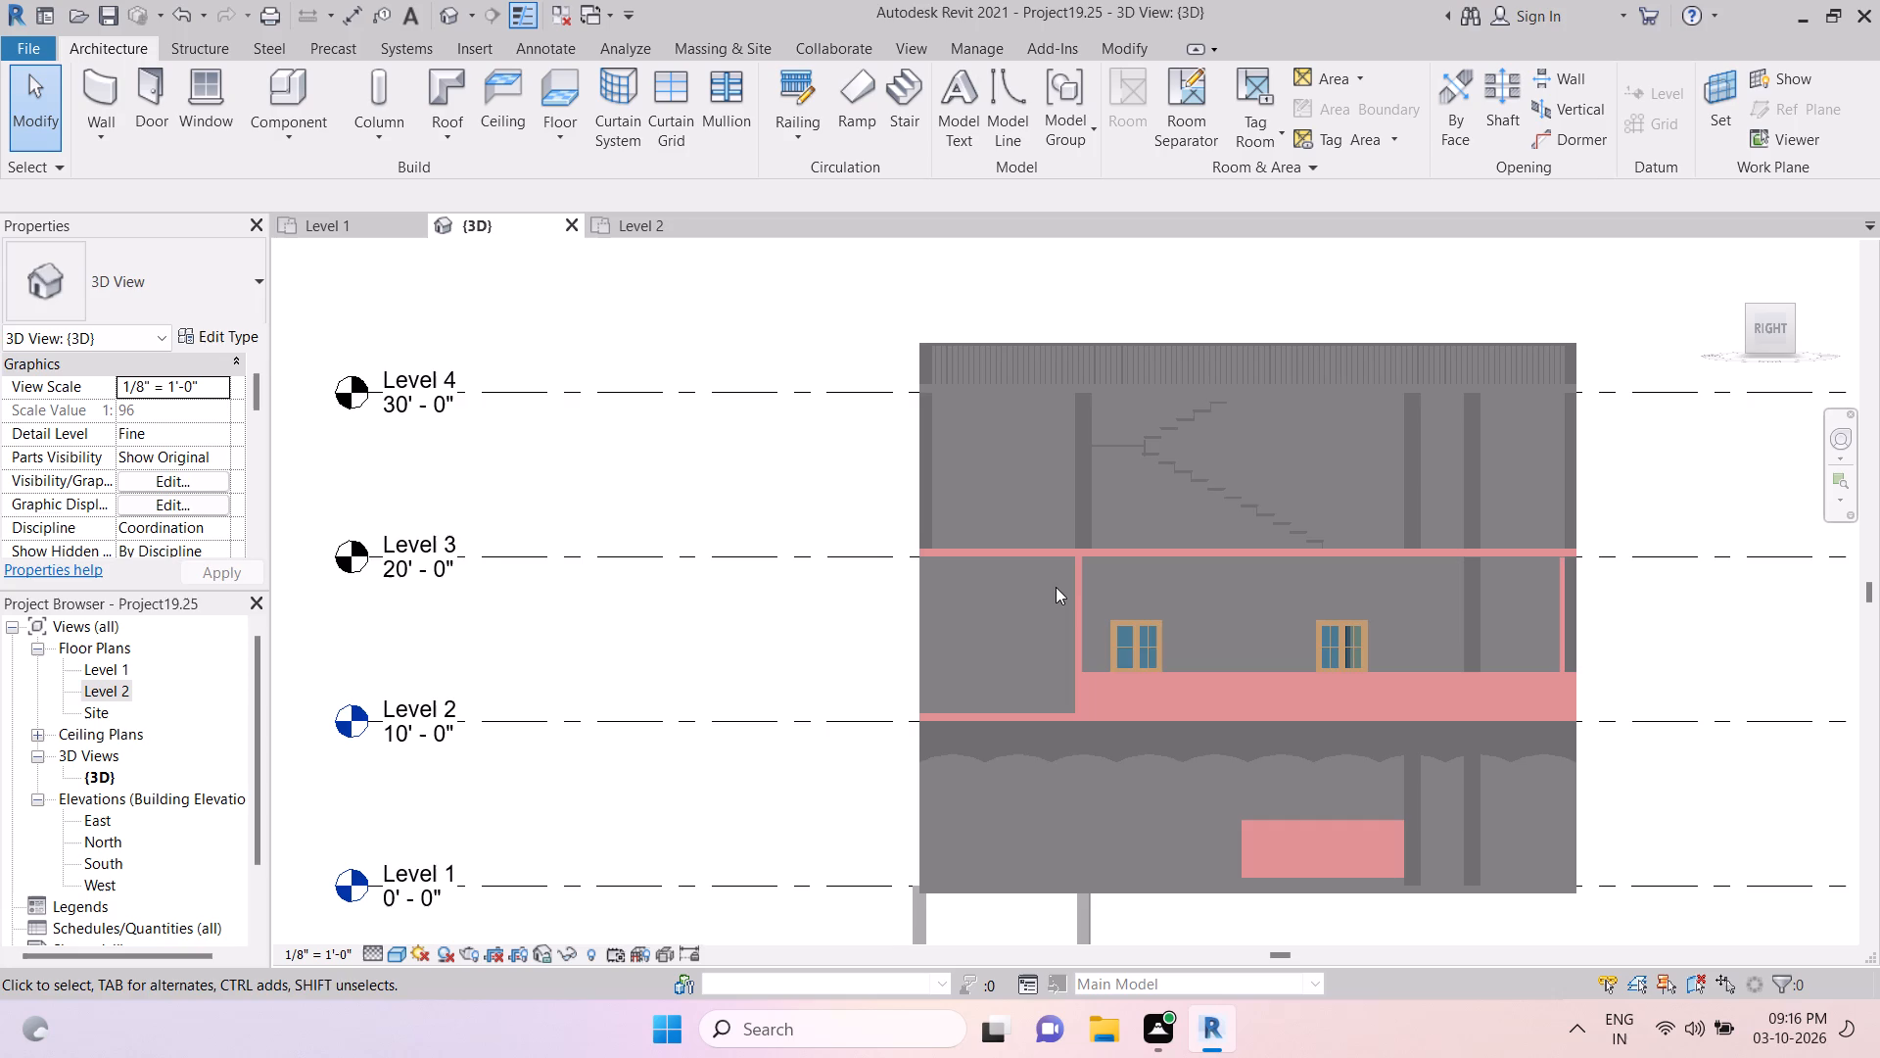
left_click(302, 140)
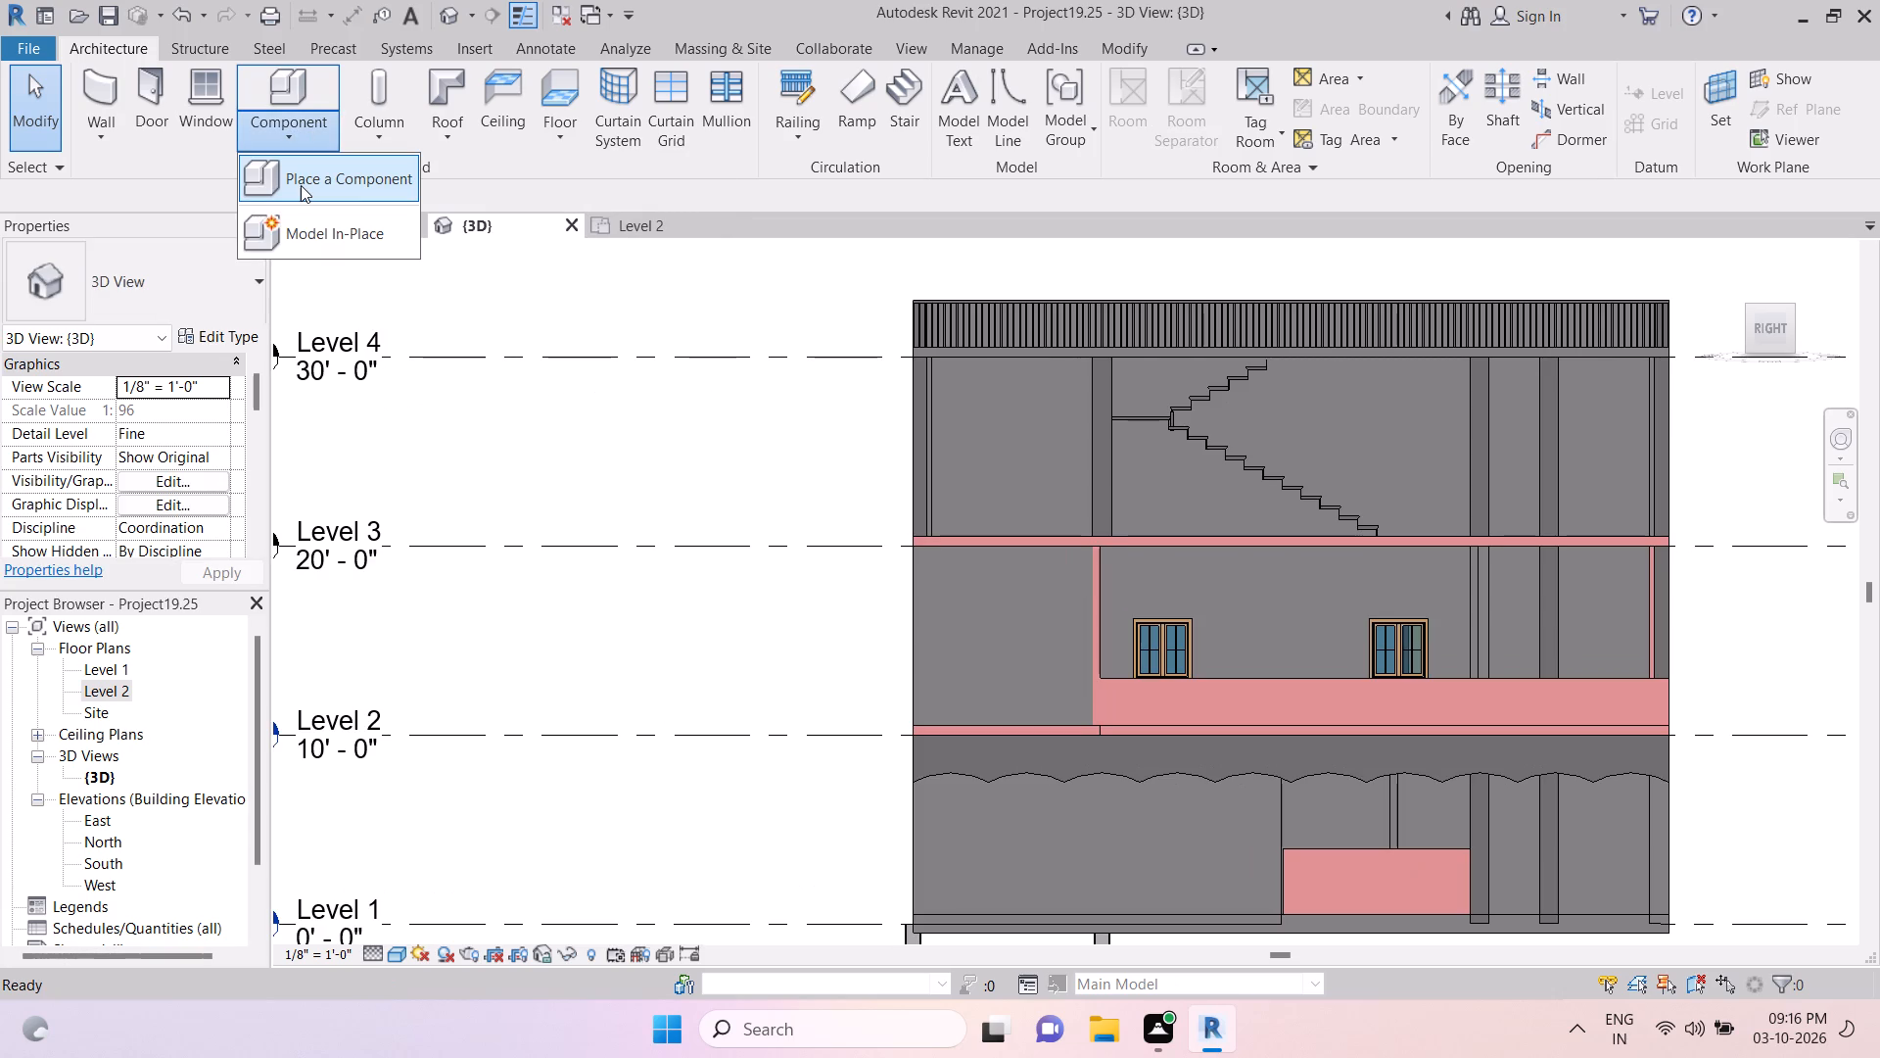
left_click(303, 220)
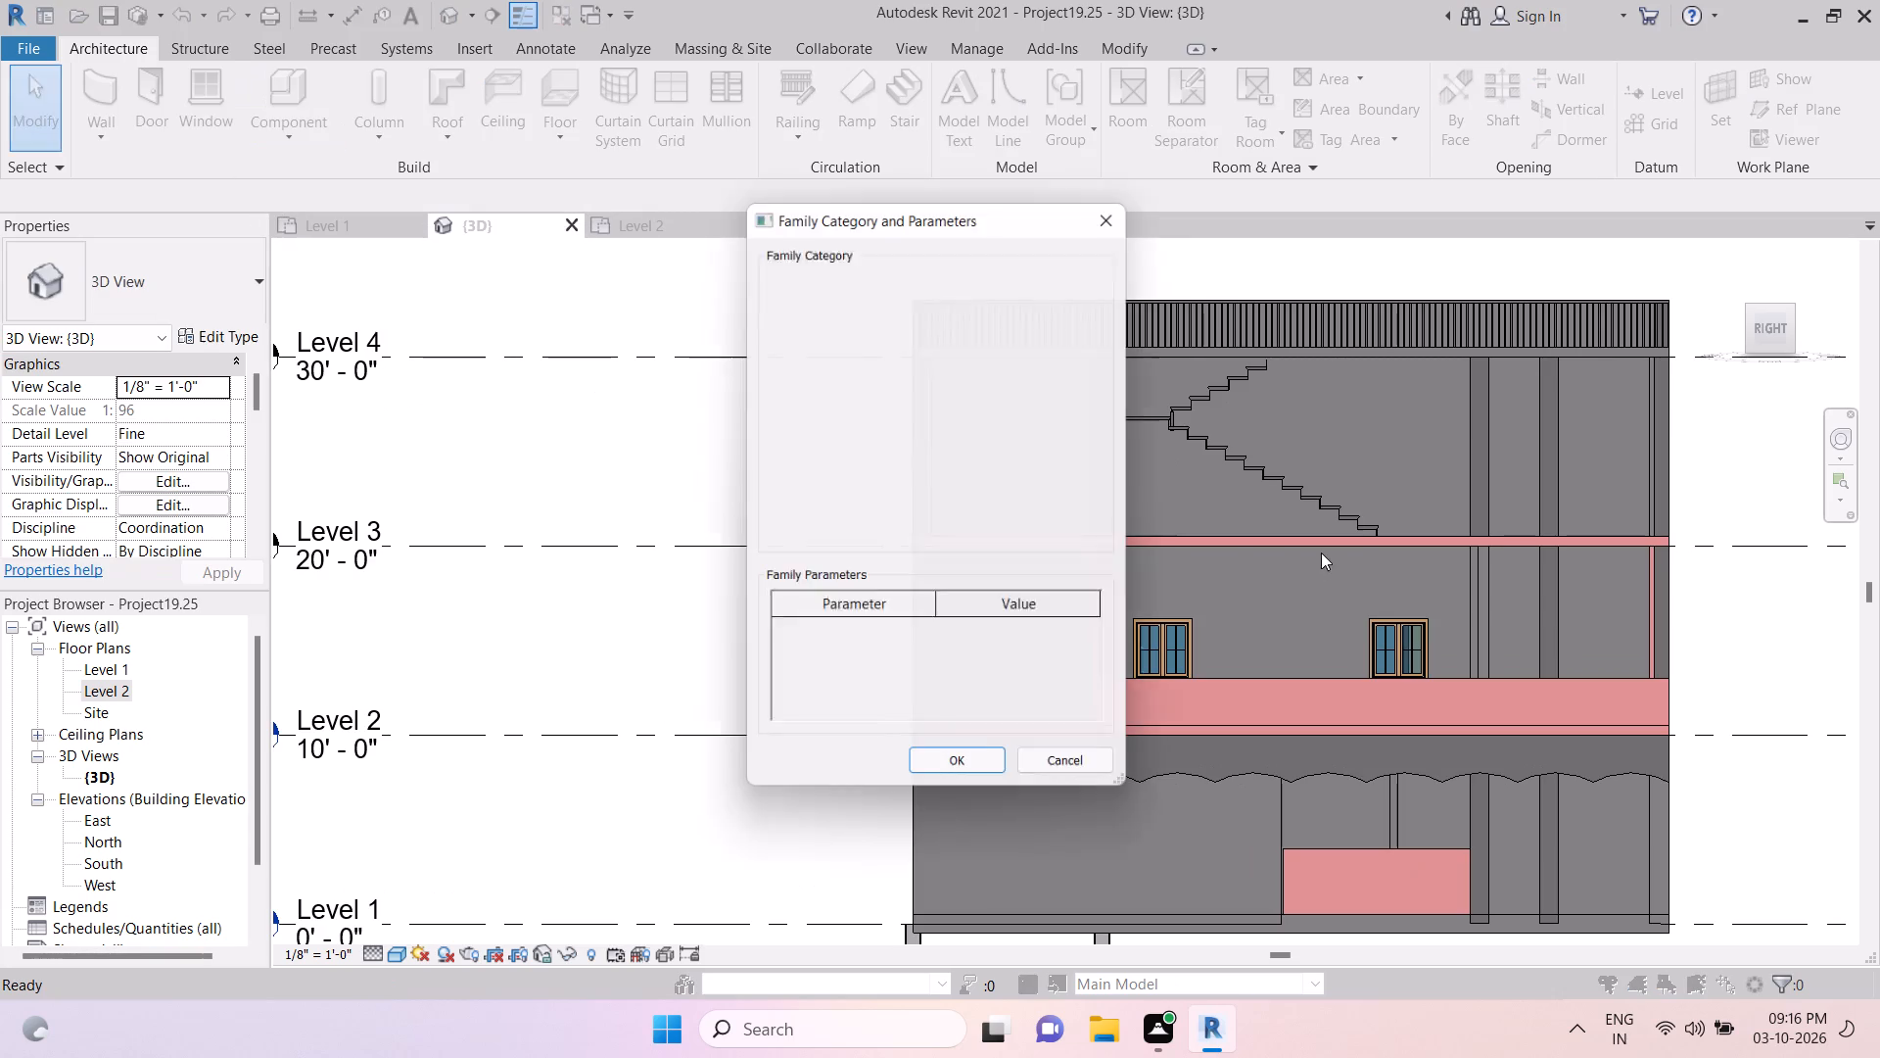
left_click(849, 395)
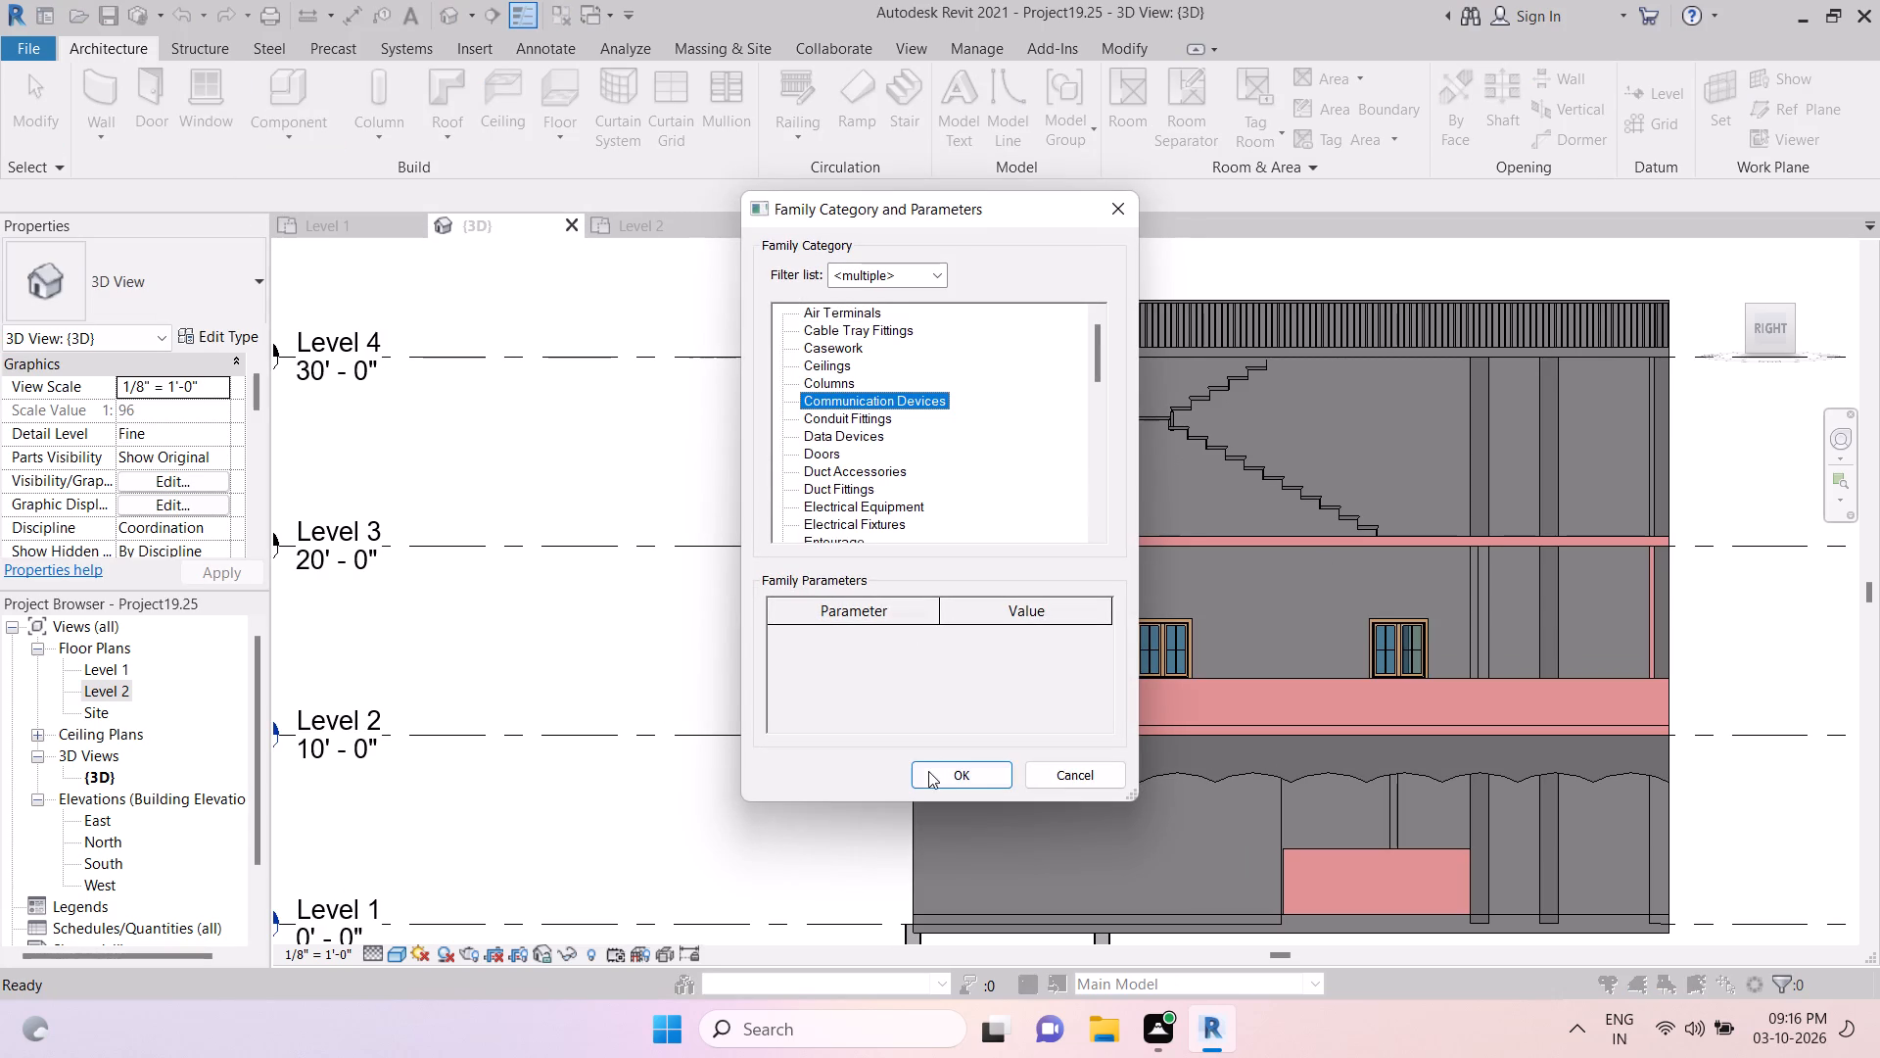
left_click(928, 775)
left_click(968, 556)
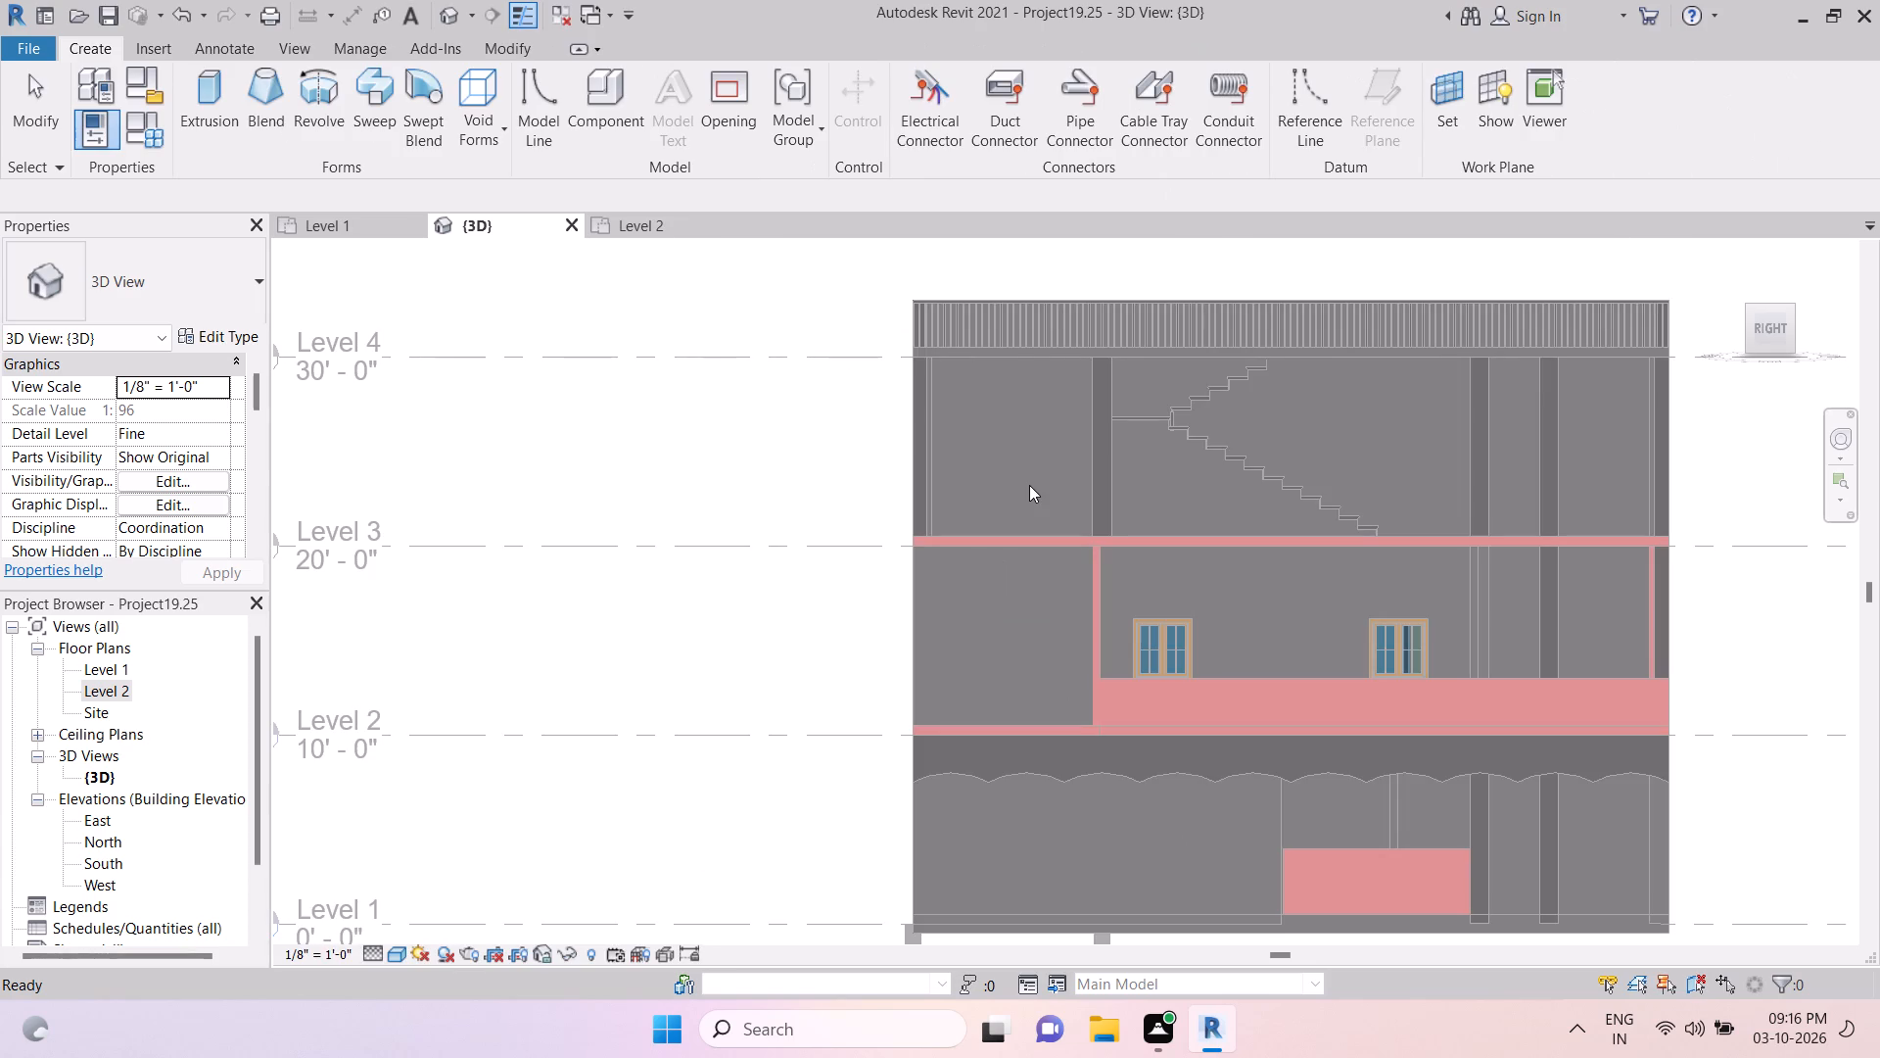
Start a solid extrusion and set its work plane by picking the full-height Level 2 wall face beside the low wall.
left_click(223, 87)
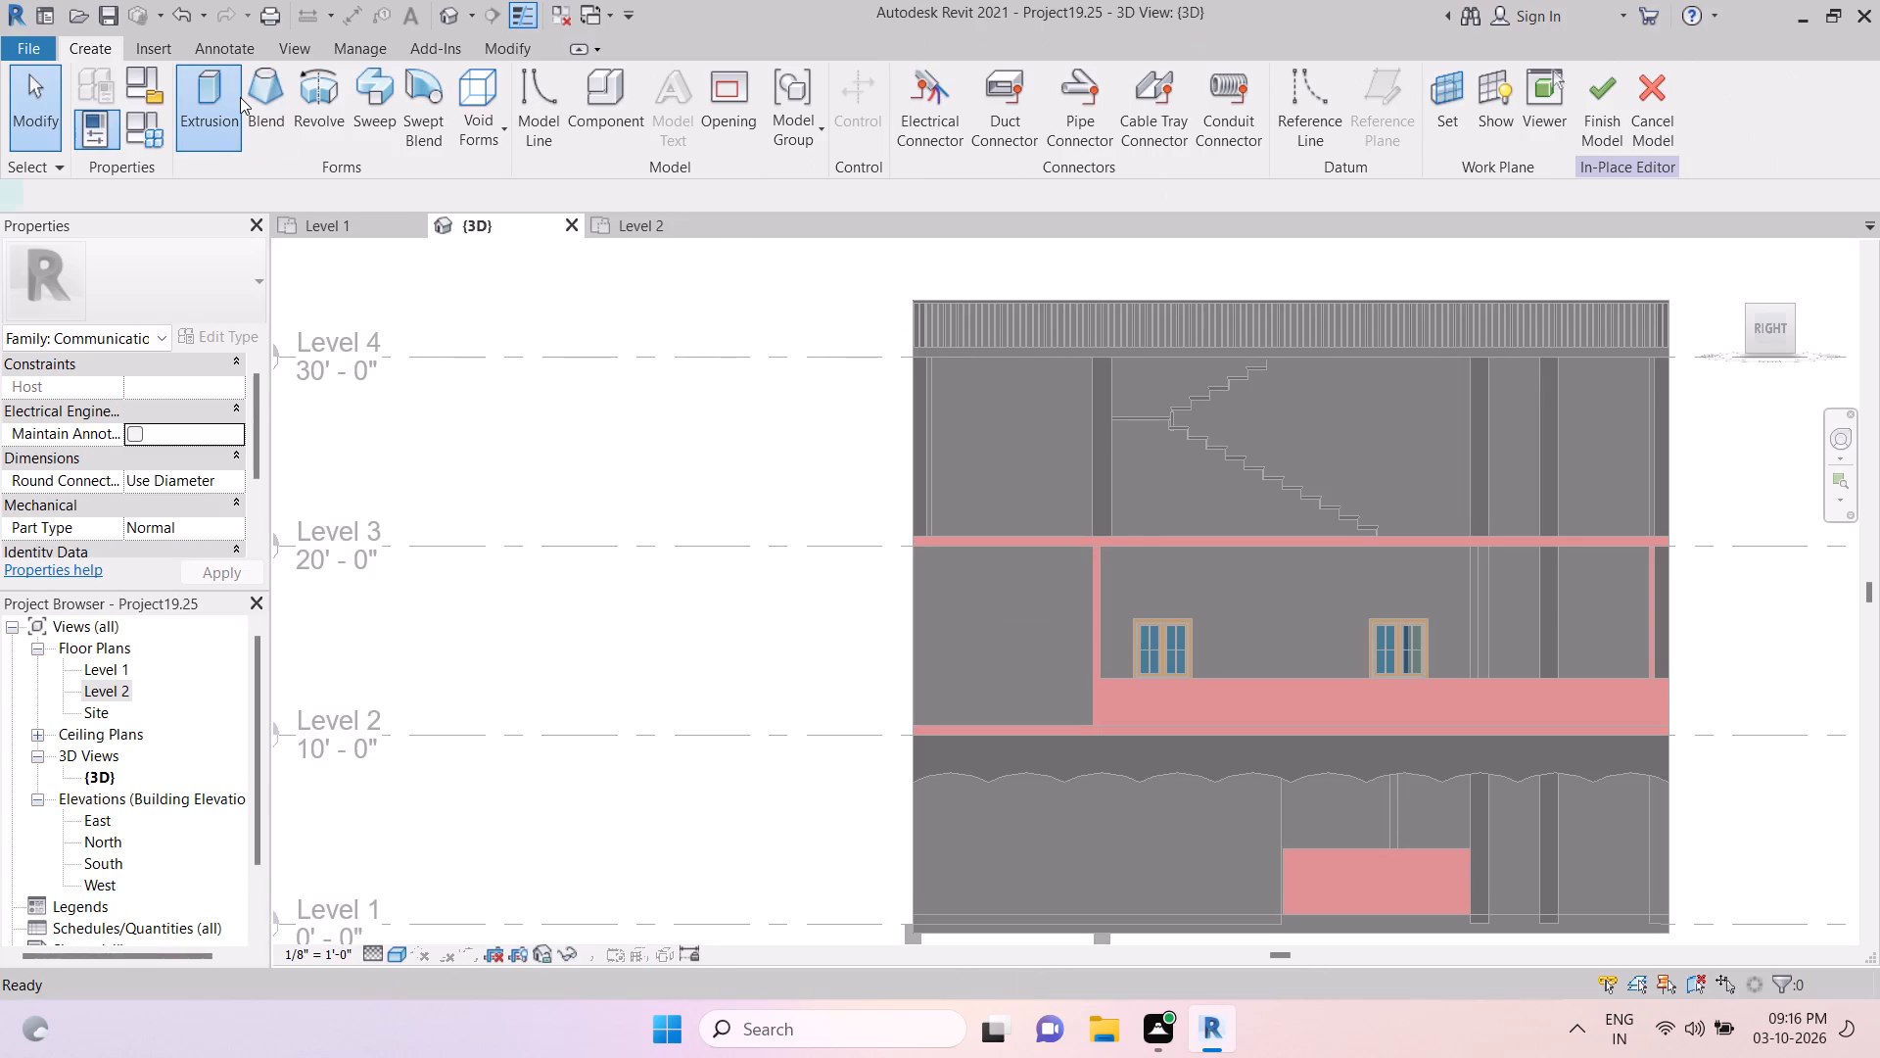
left_click(907, 84)
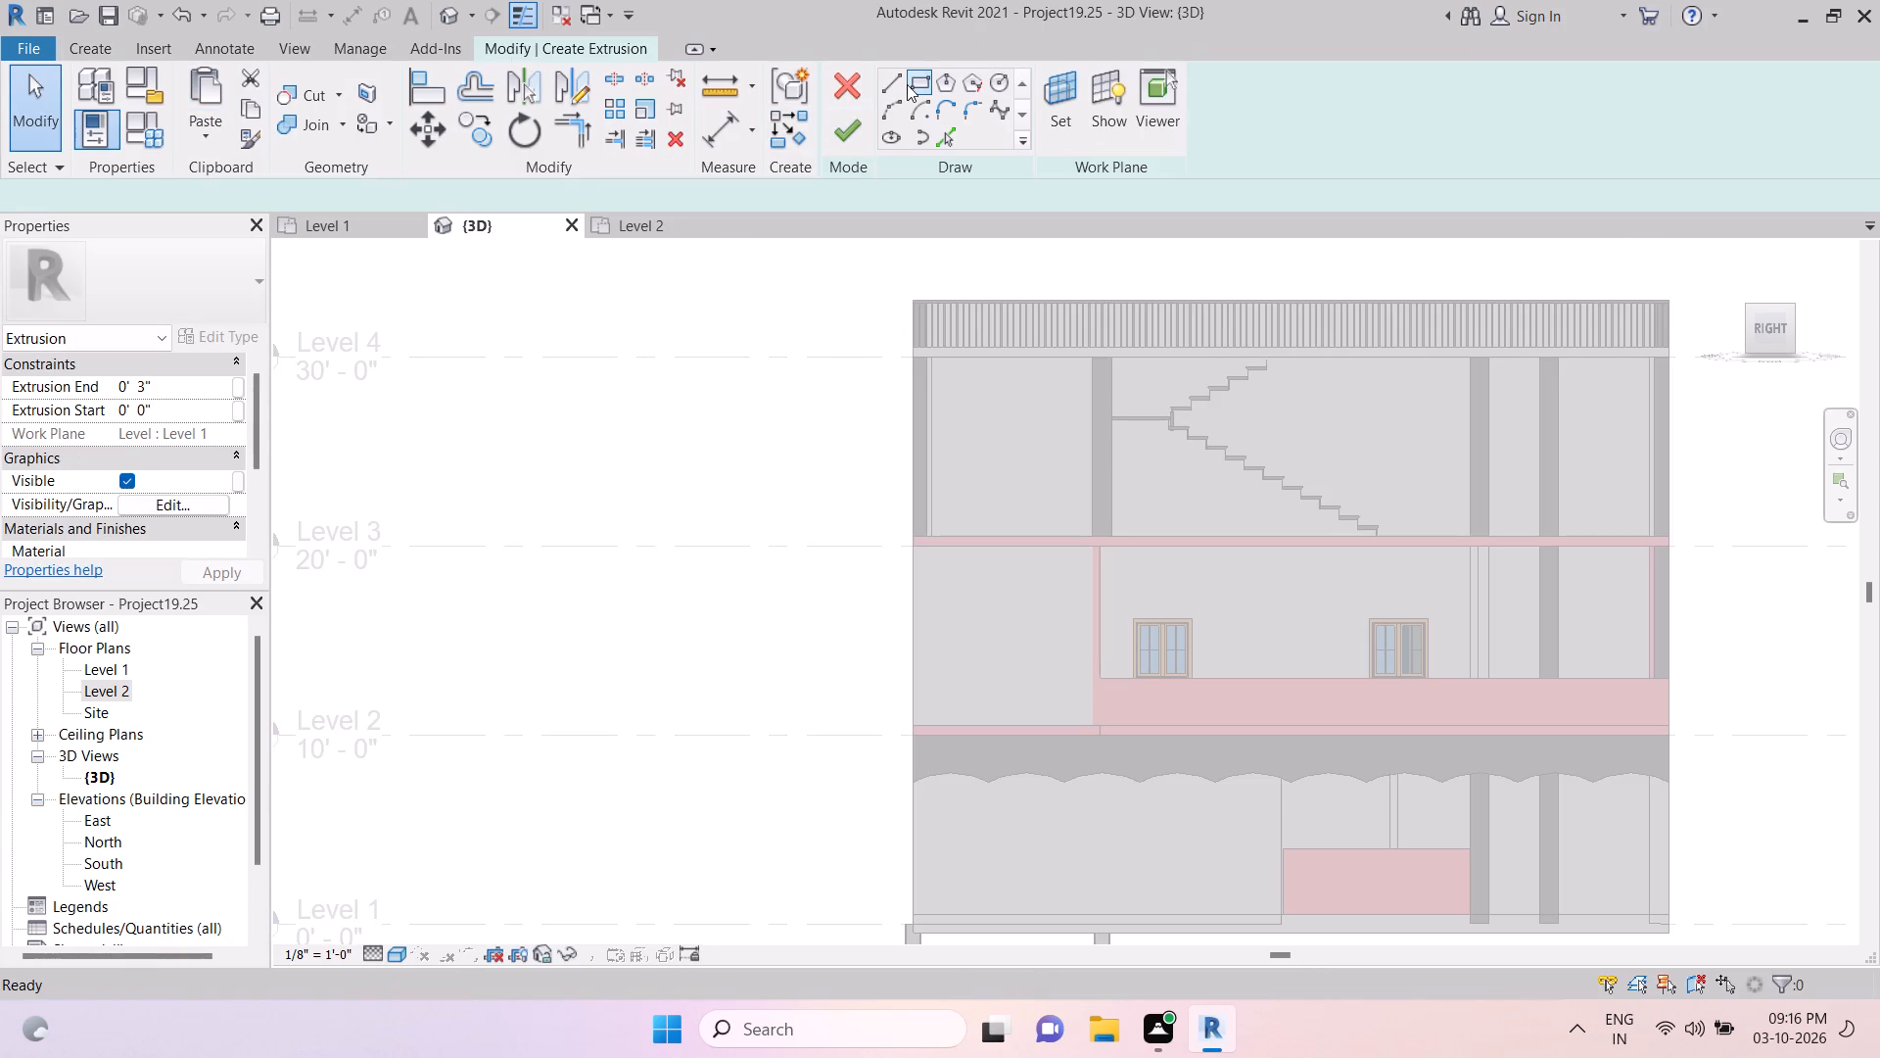
left_click(1072, 123)
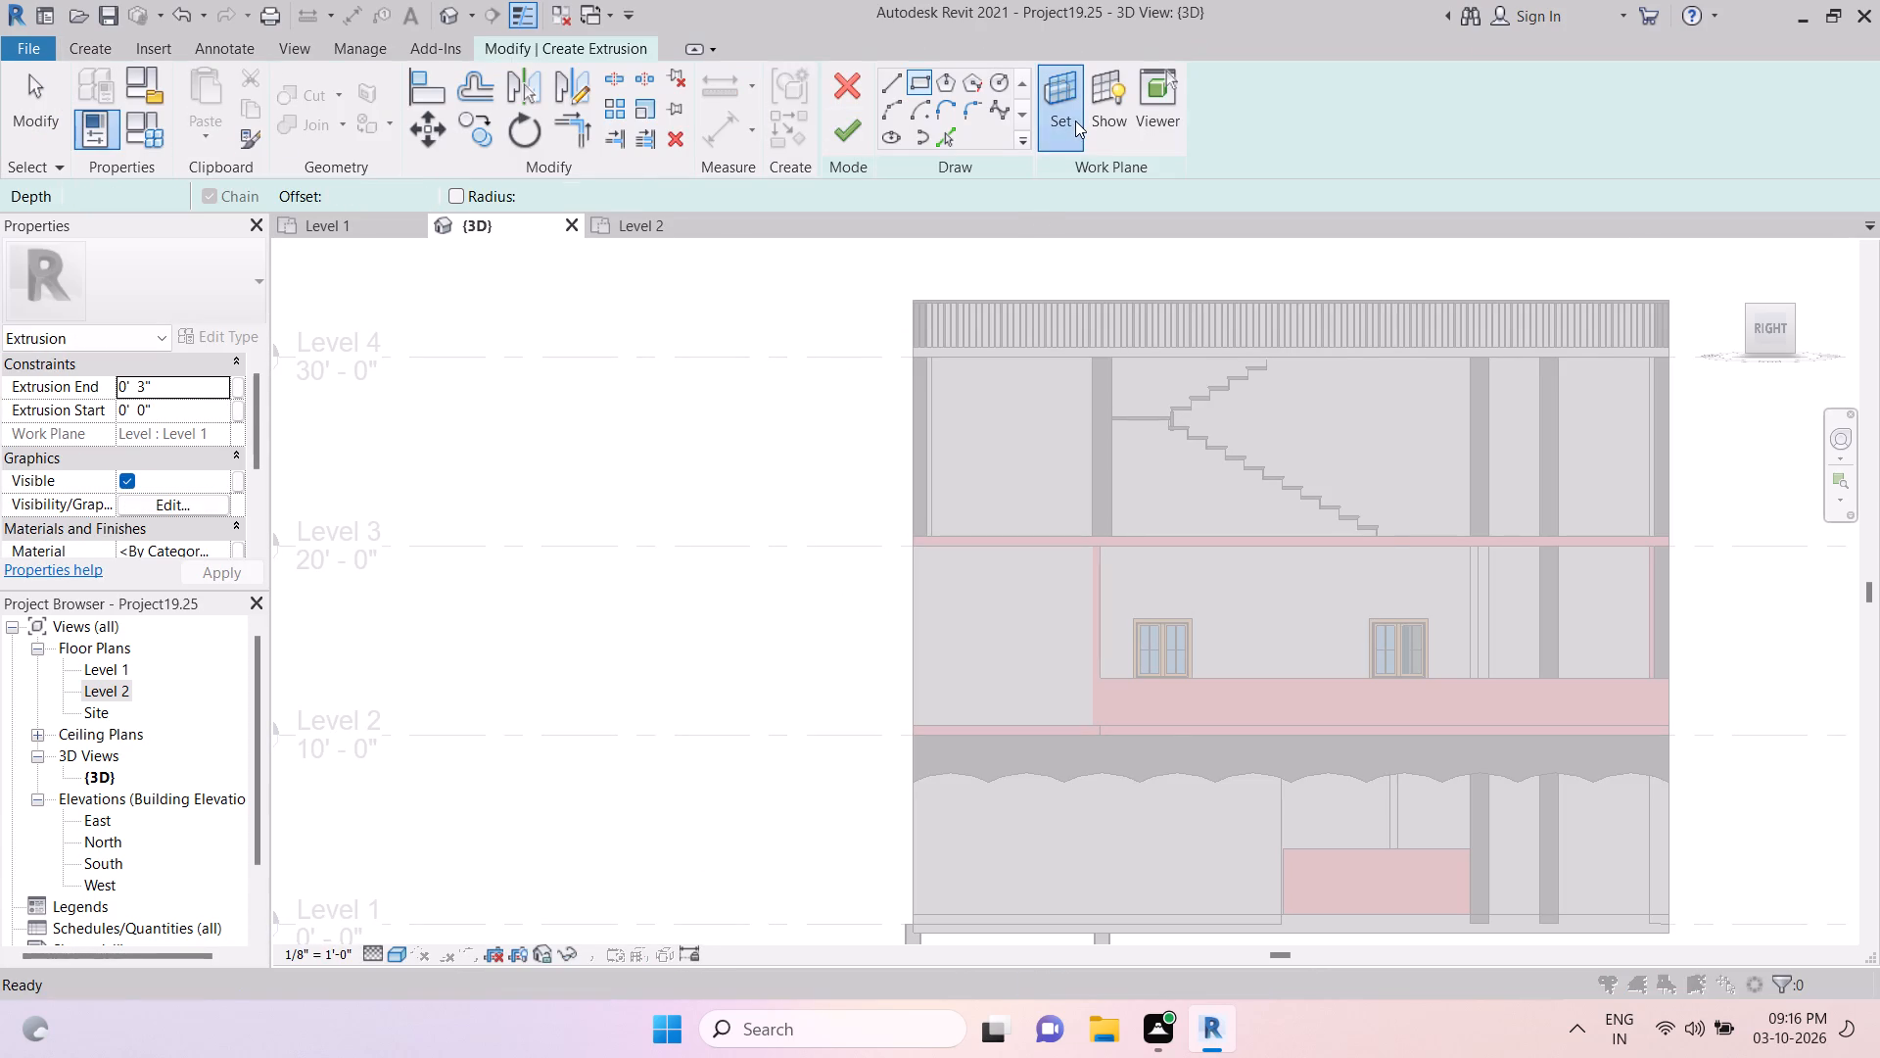
left_click(762, 540)
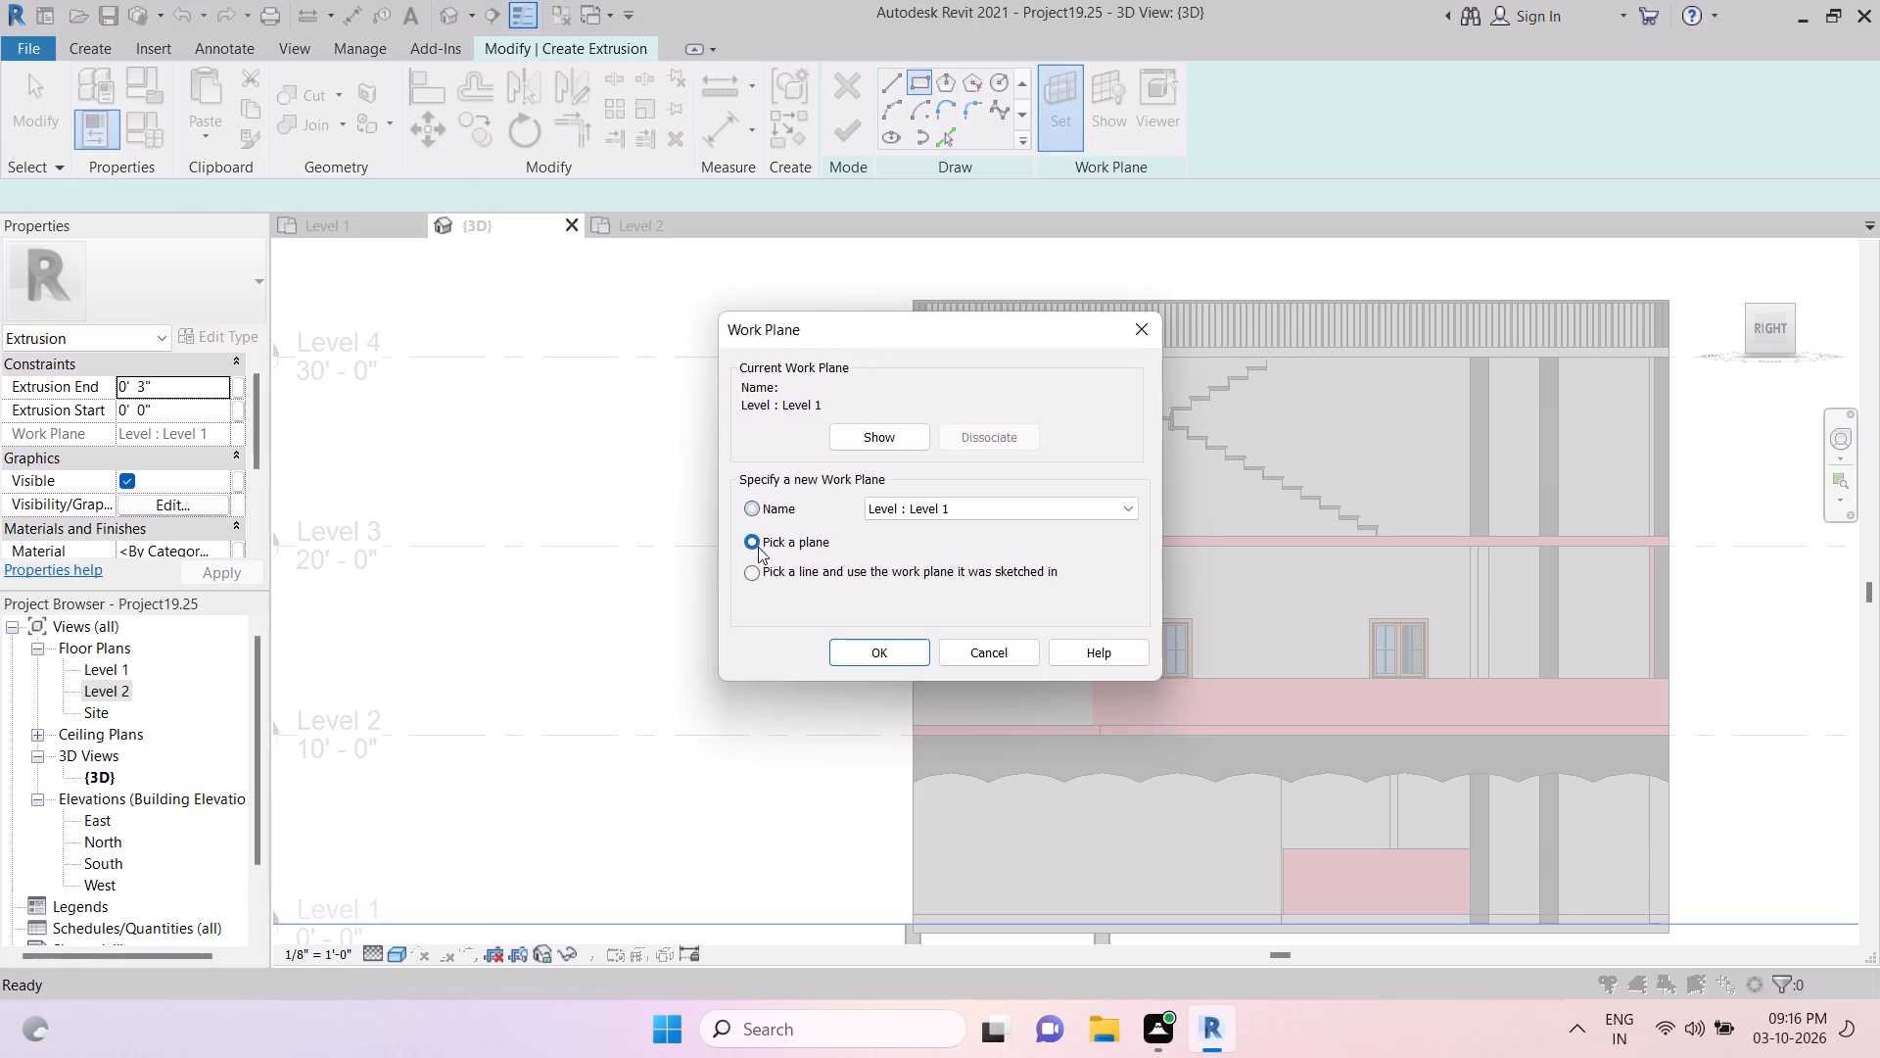
left_click(859, 651)
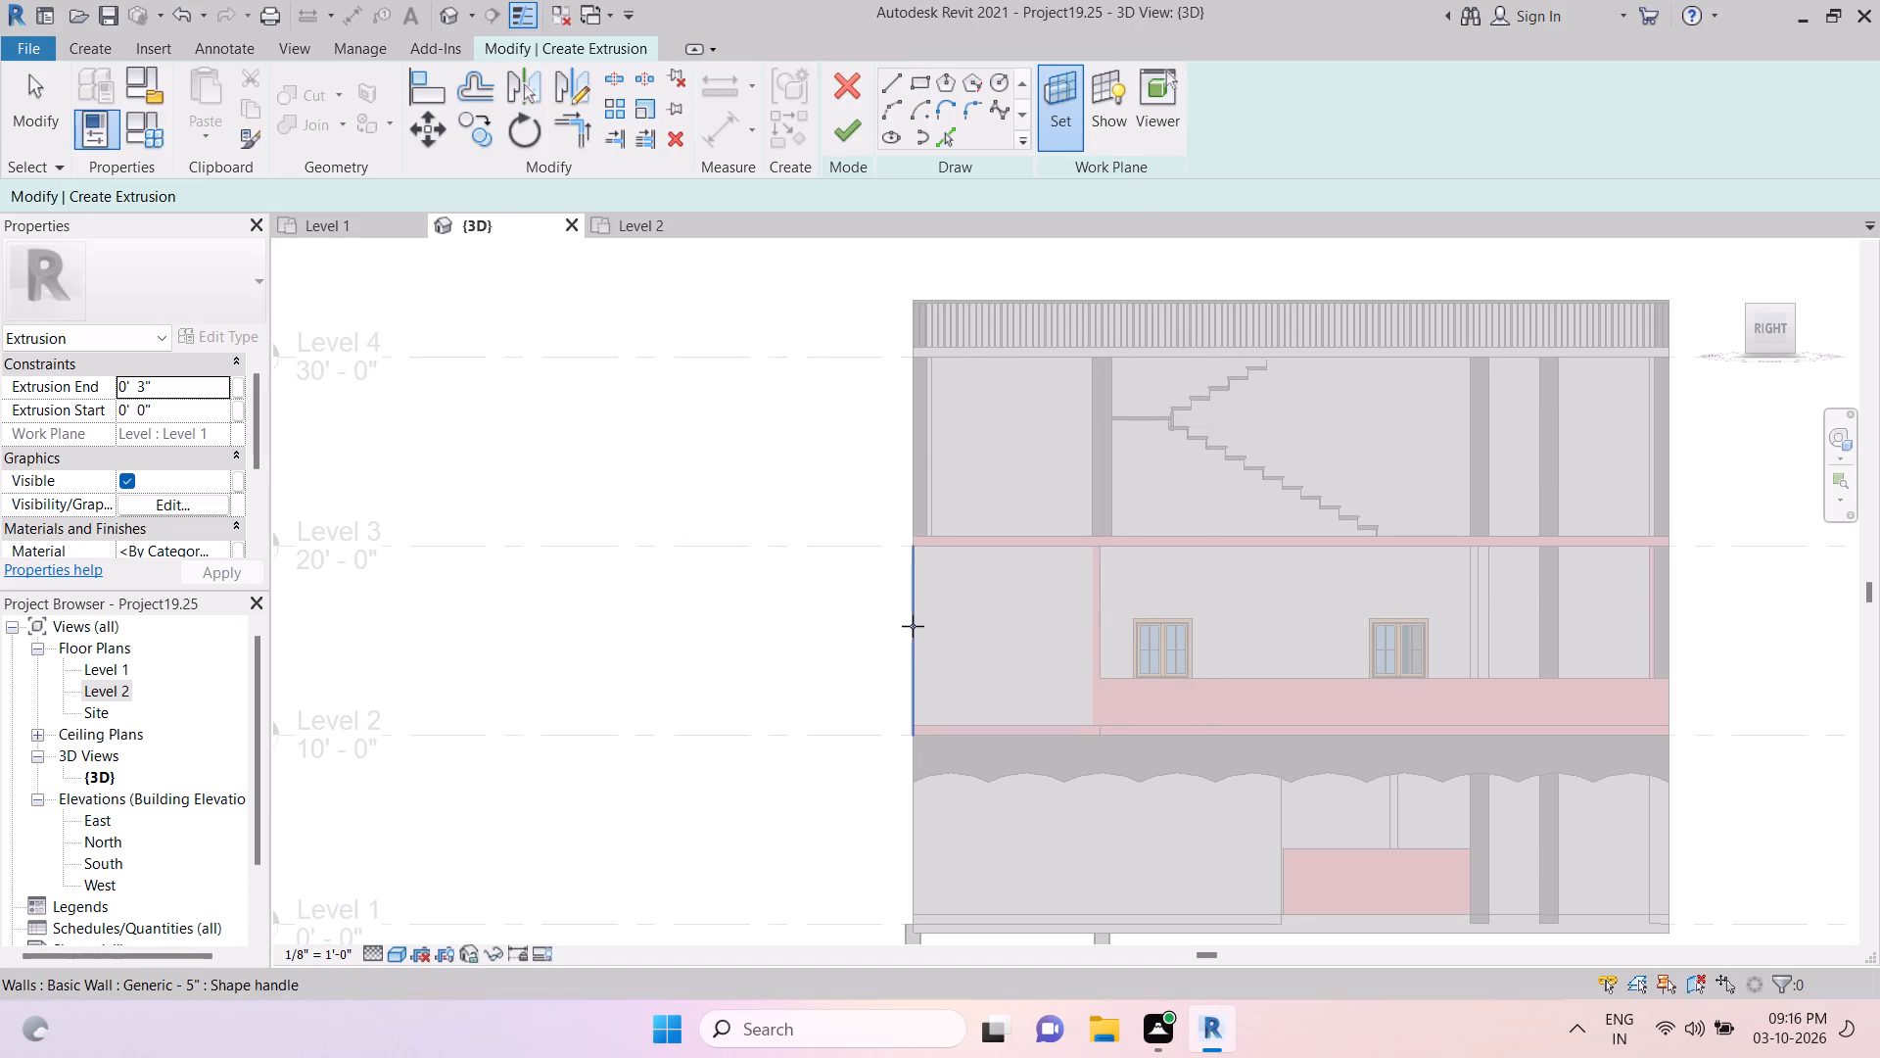
key("Tab")
key("Tab")
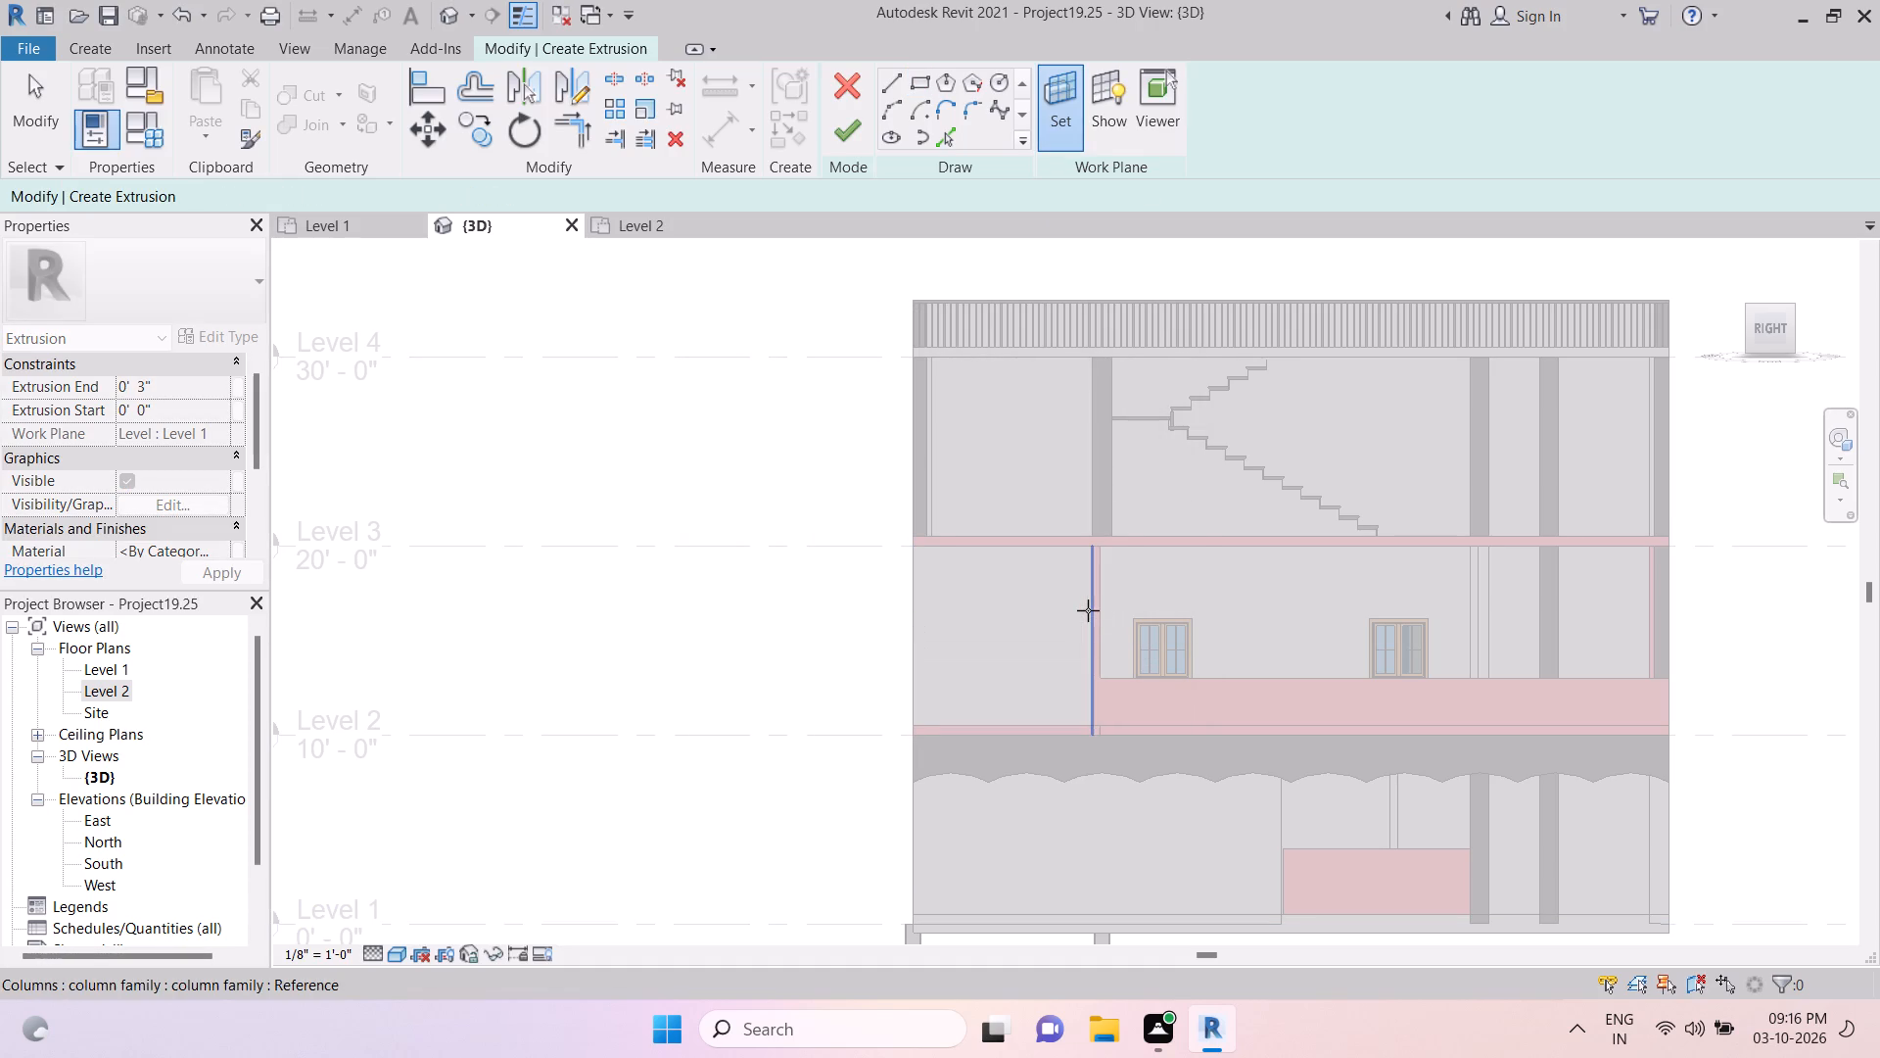
key("Tab")
key("Tab")
key("Tab")
key("Tab")
key("Tab")
scroll(944, 563, "up", 4)
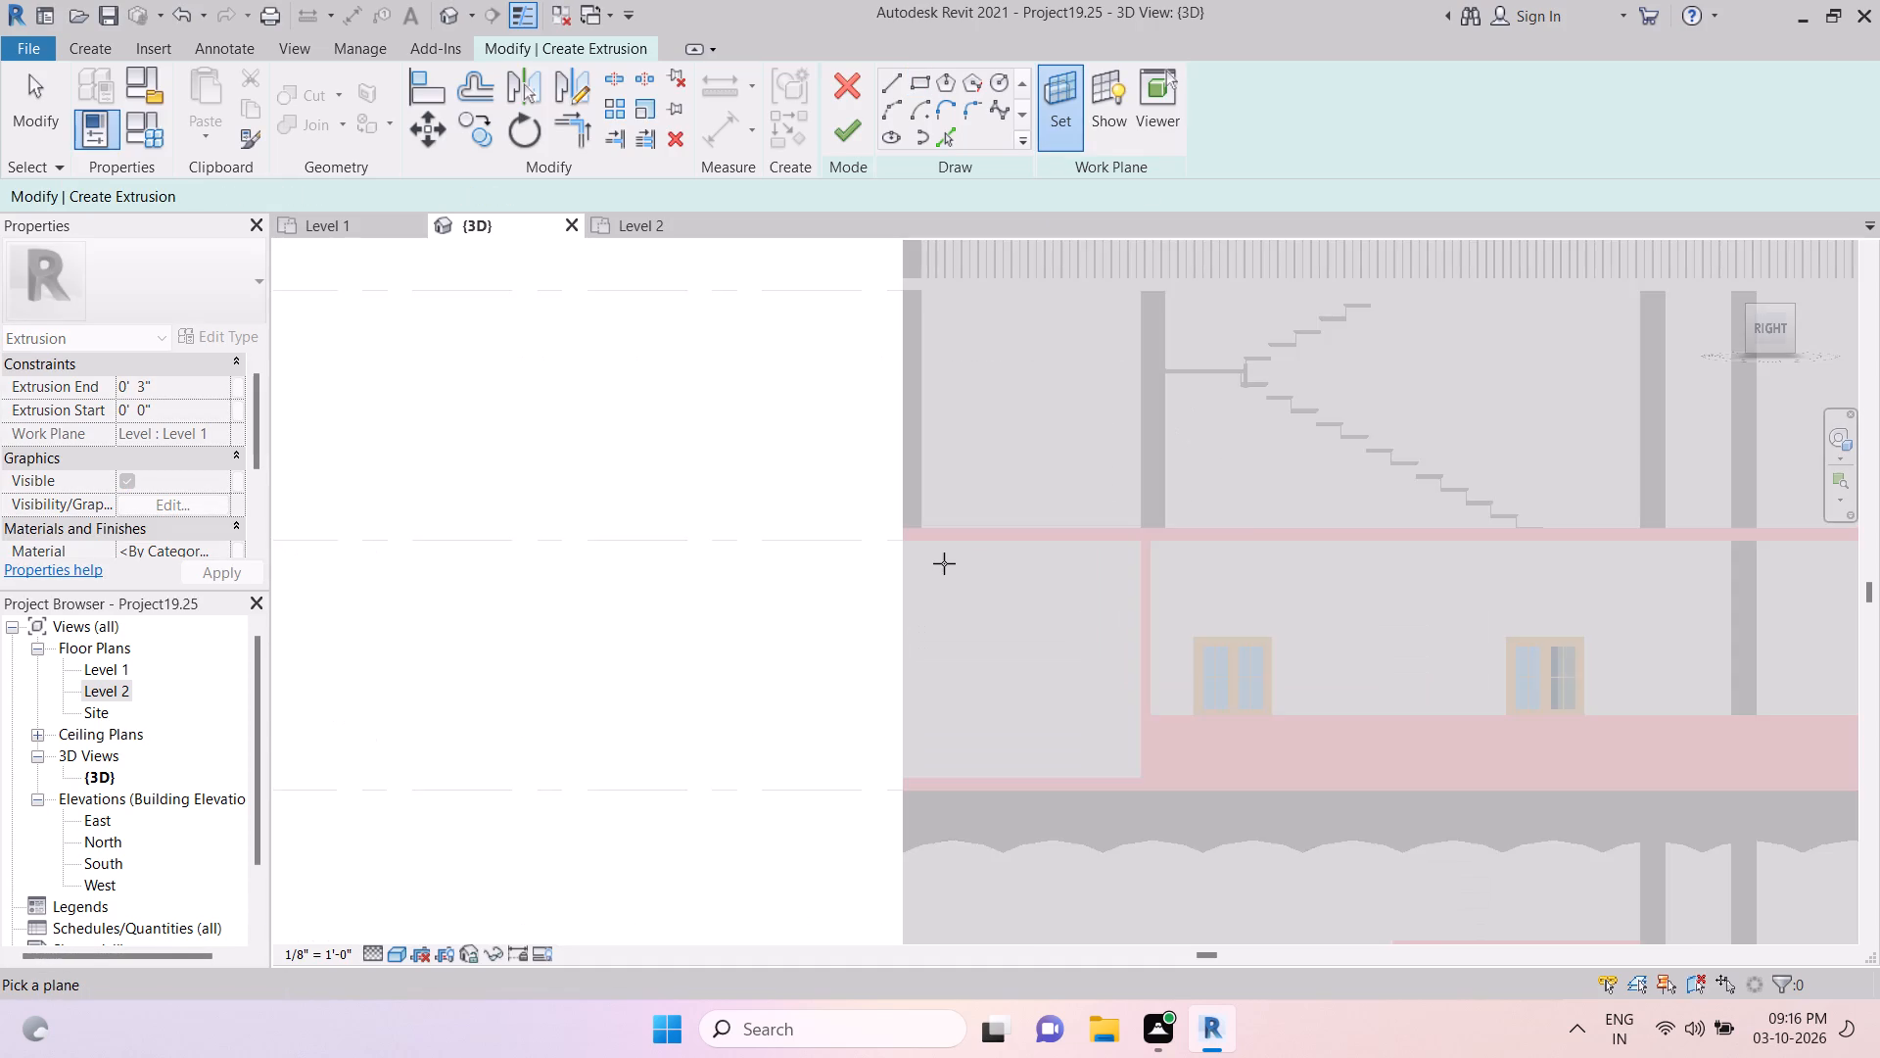
key("Tab")
left_click(958, 537)
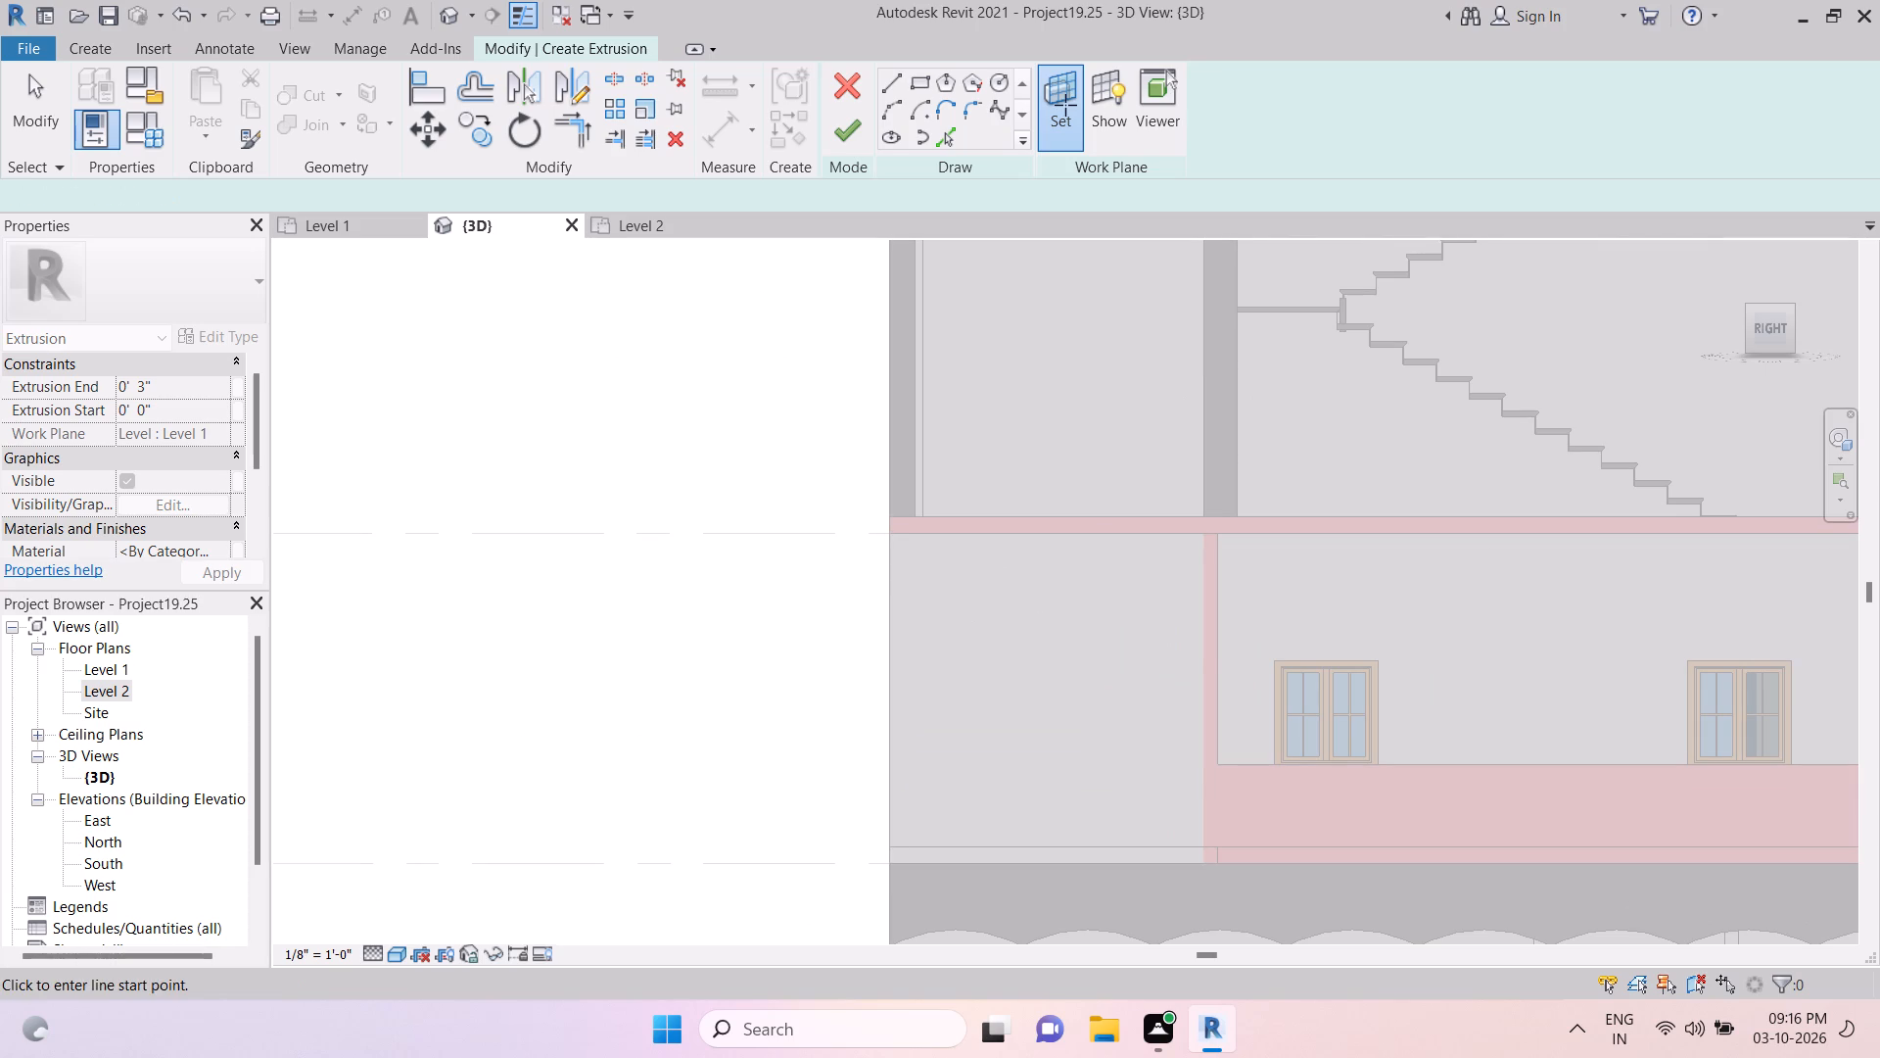
Sketch a rectangle about 9' - 5" by 10' - 0" over the full-height wall face between Level 2 and Level 3.
left_click(918, 92)
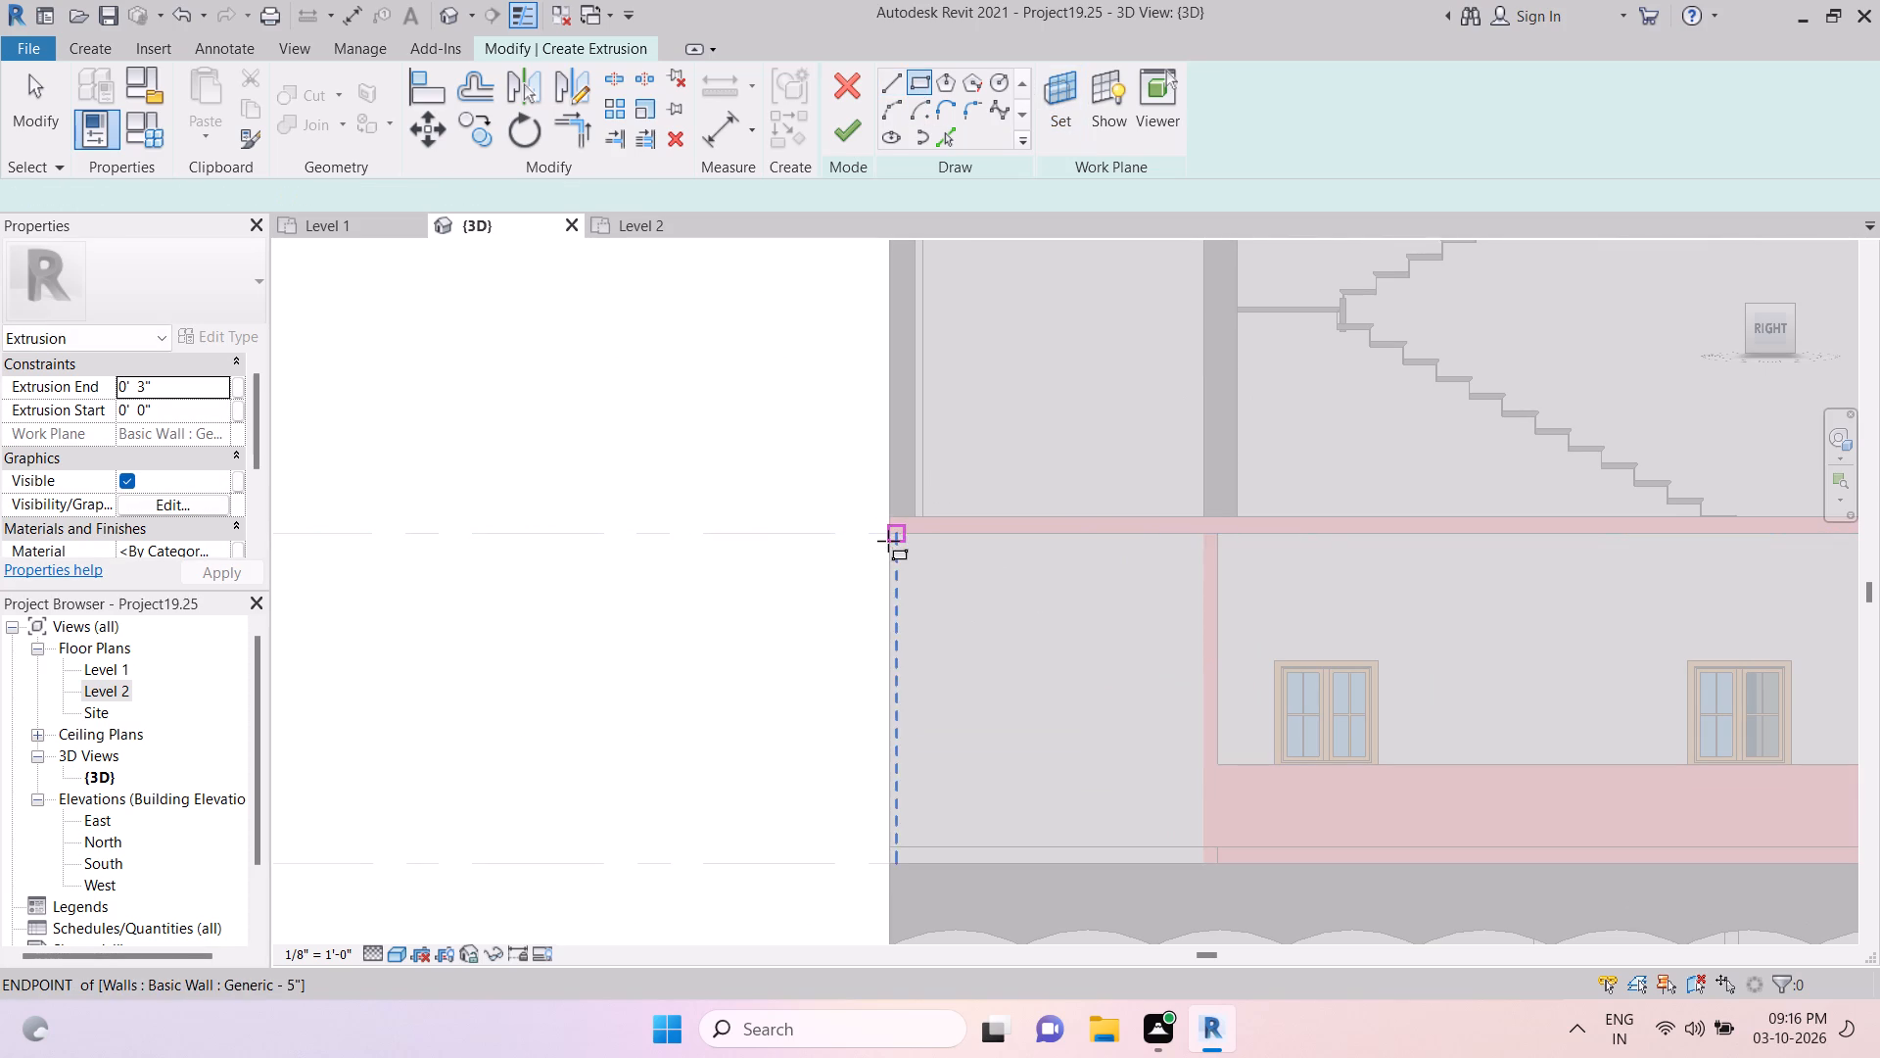
left_click(888, 541)
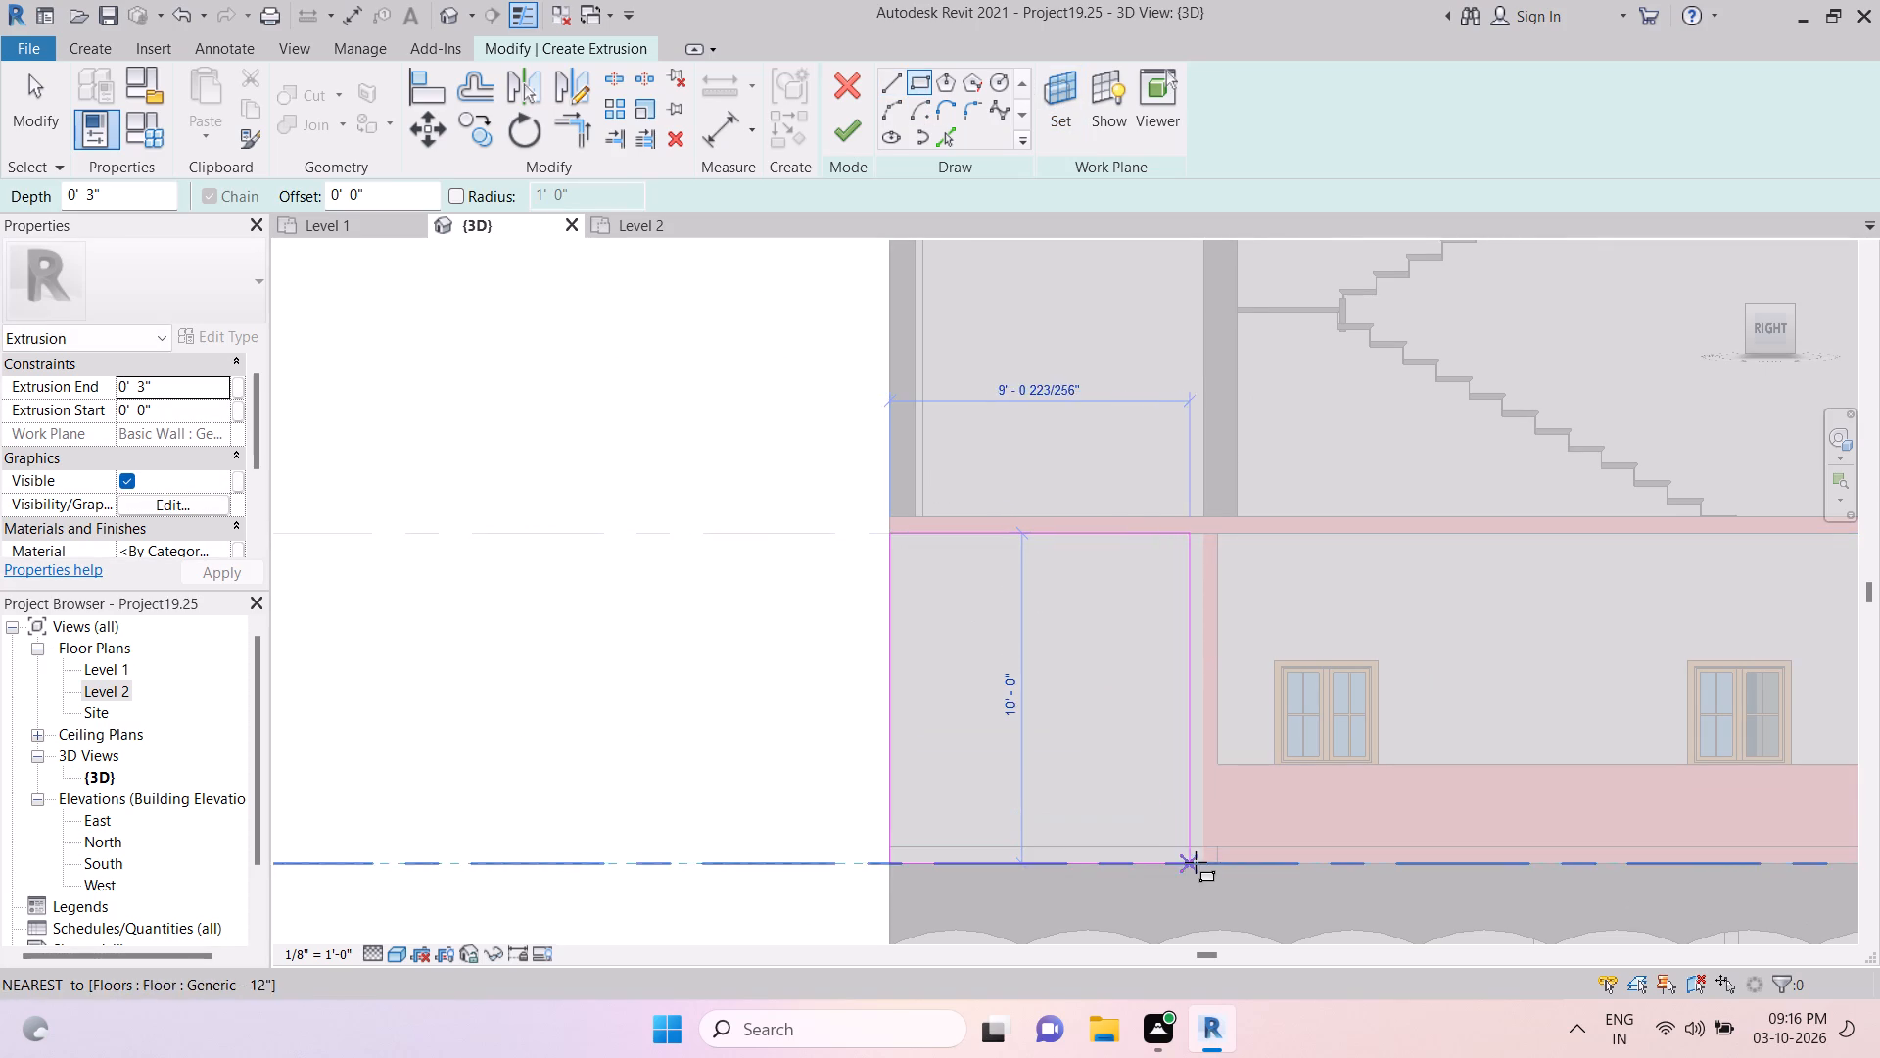
left_click(1201, 859)
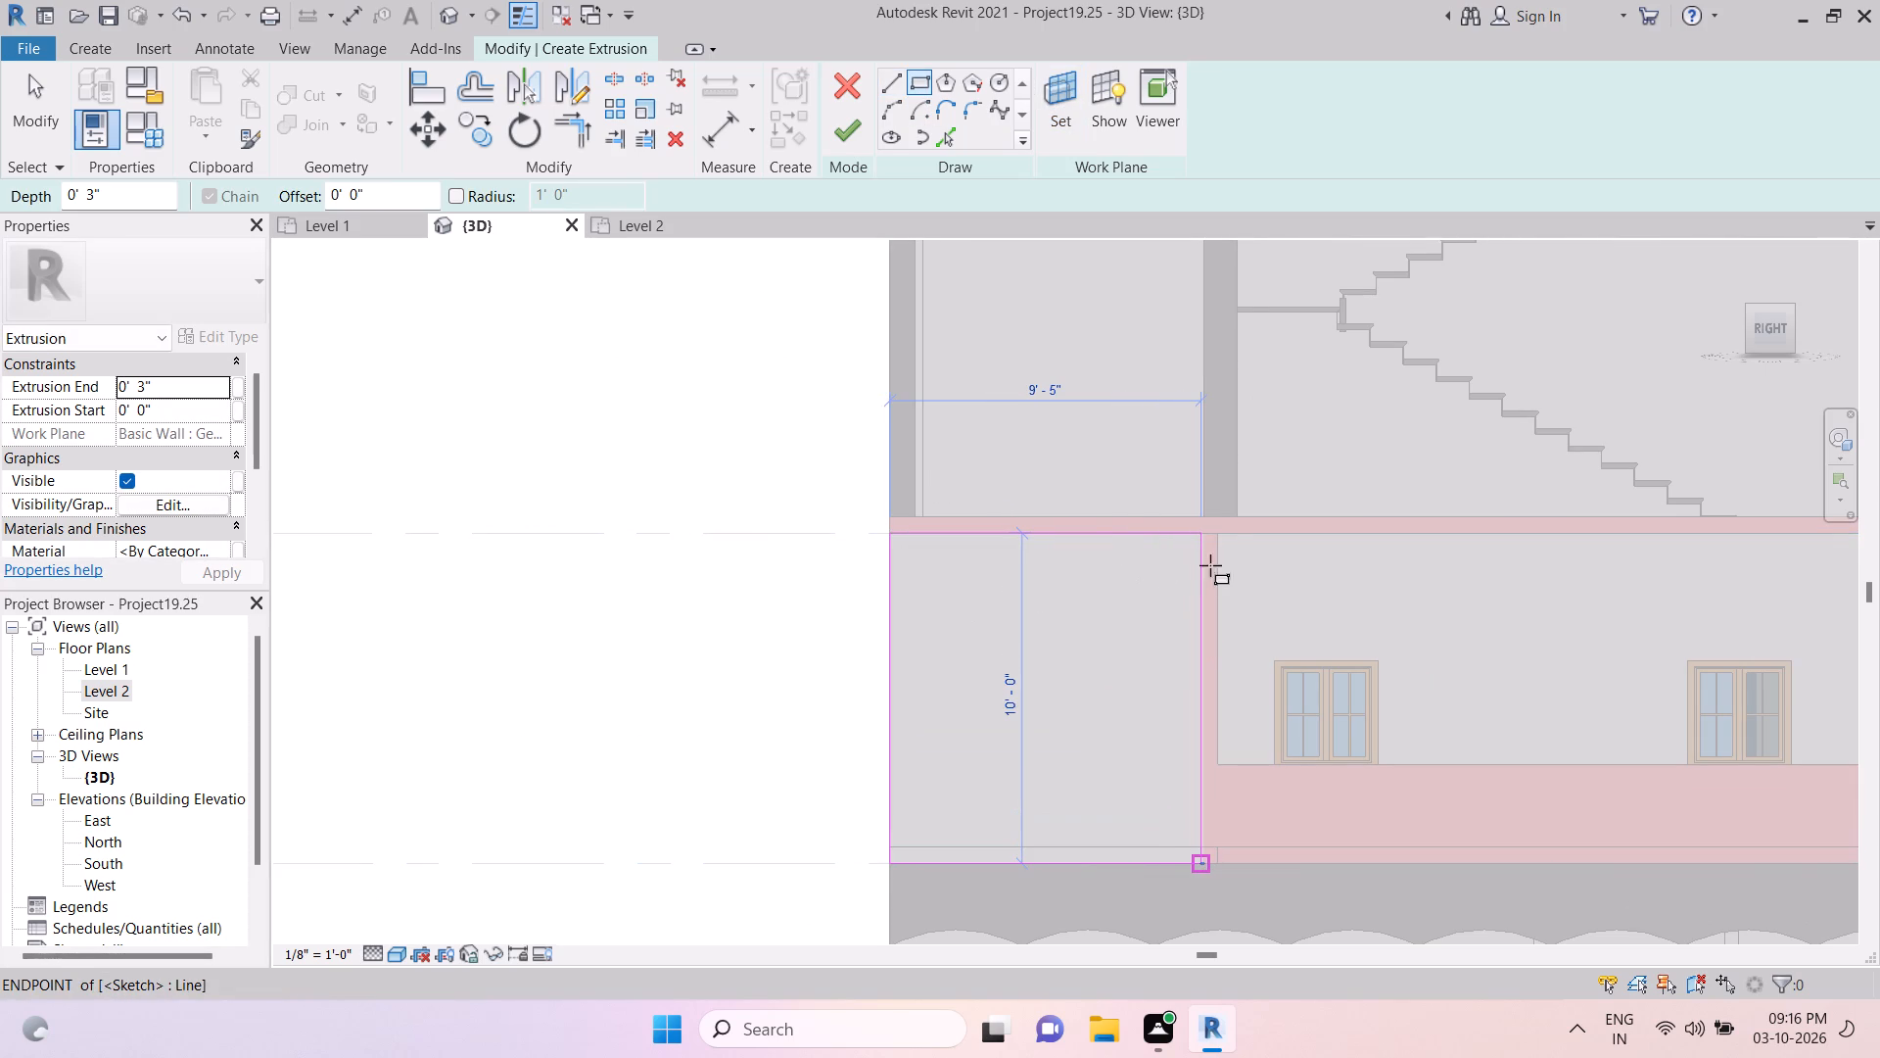
scroll(1225, 550, "up", 12)
key("Escape")
key("Escape")
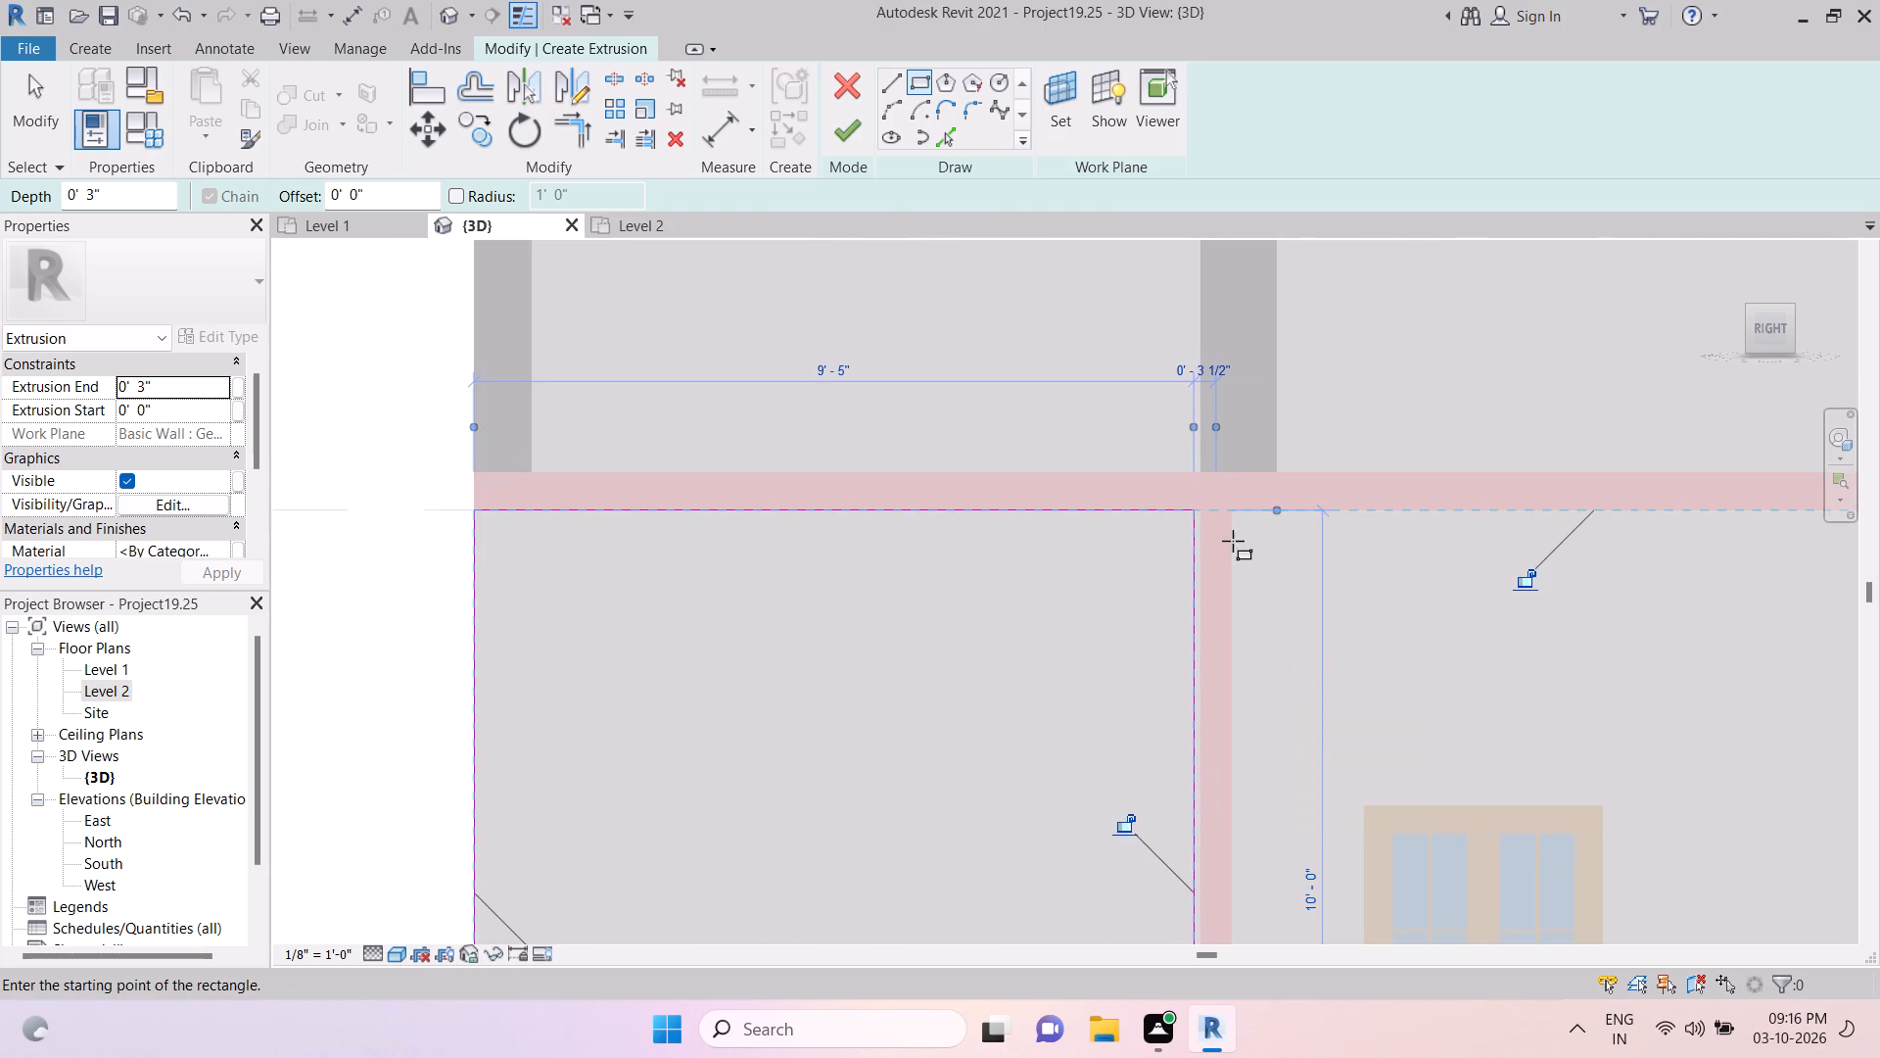
scroll(1233, 541, "up", 2)
key("Escape")
key("Escape")
key("Escape")
key("Escape")
key("Escape")
key("Escape")
Align the rectangle's vertical edge with the adjoining cut wall's edge near the windows and finish the 3" deep extrusion.
key("a")
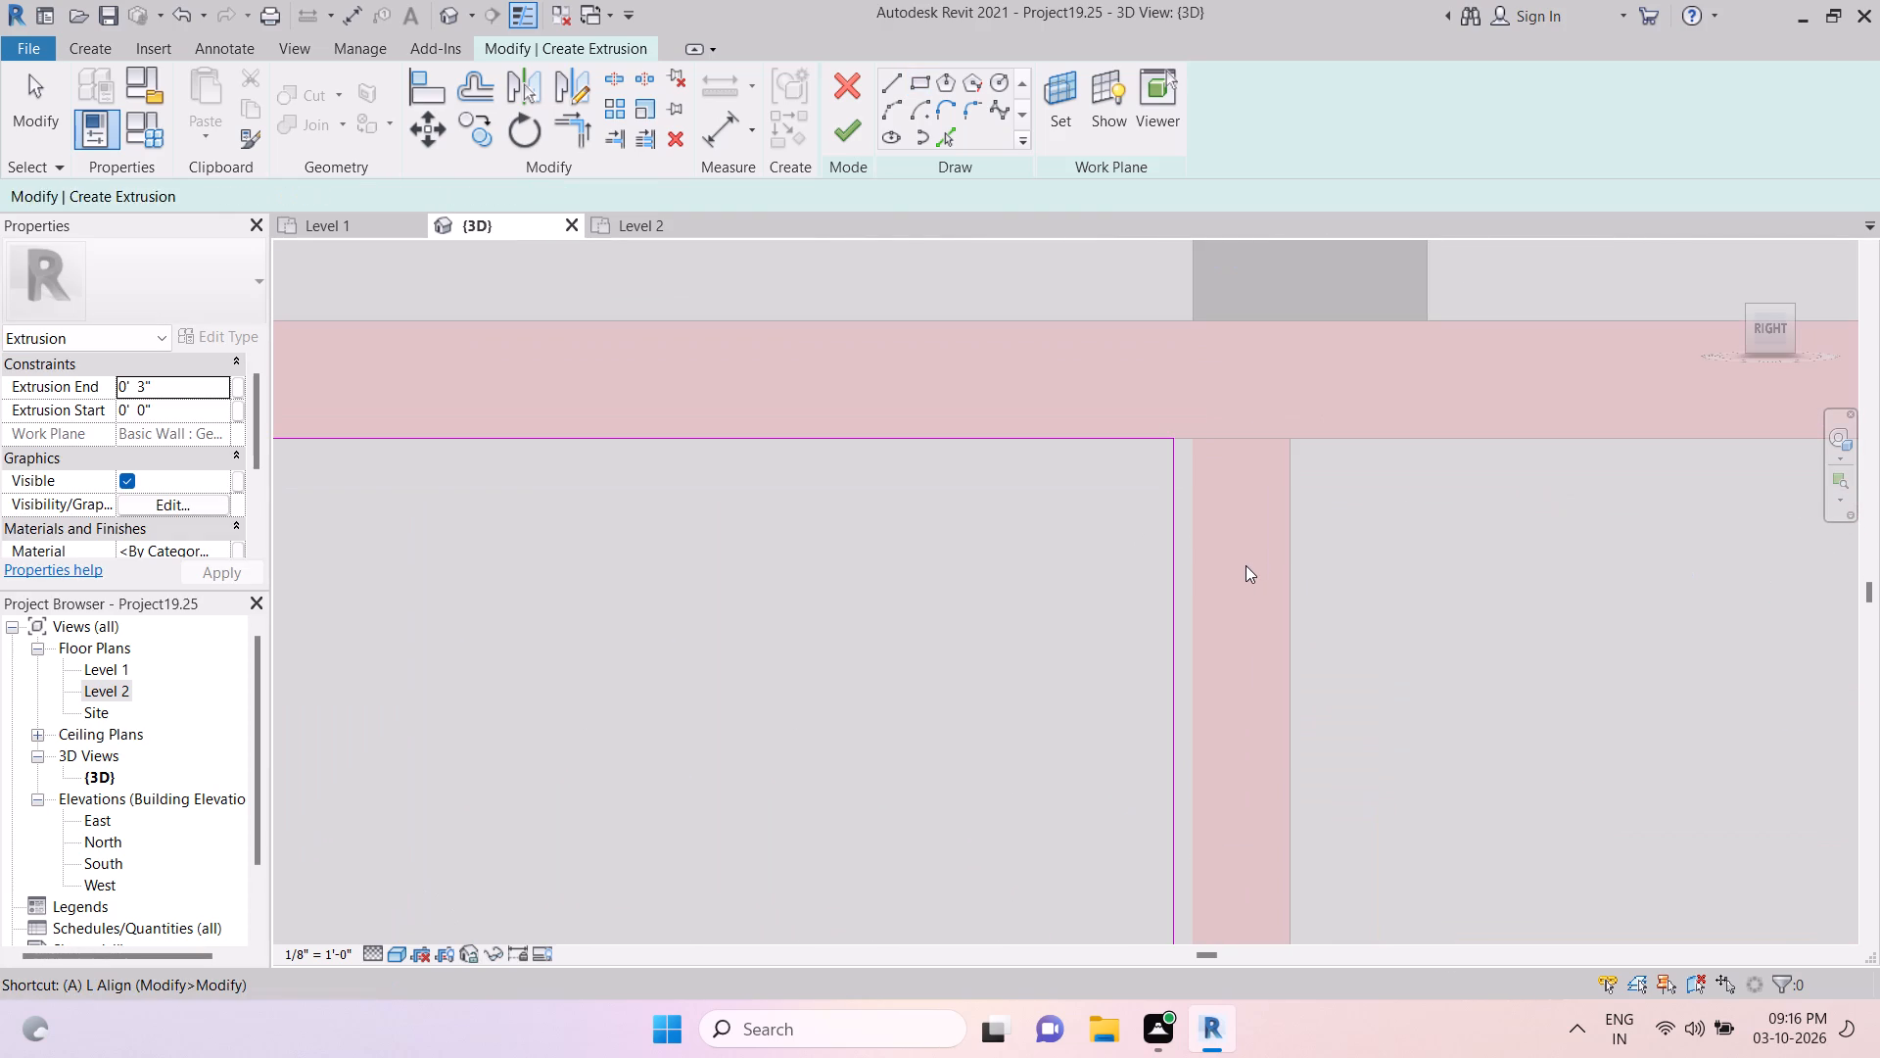
key("l")
left_click(1201, 574)
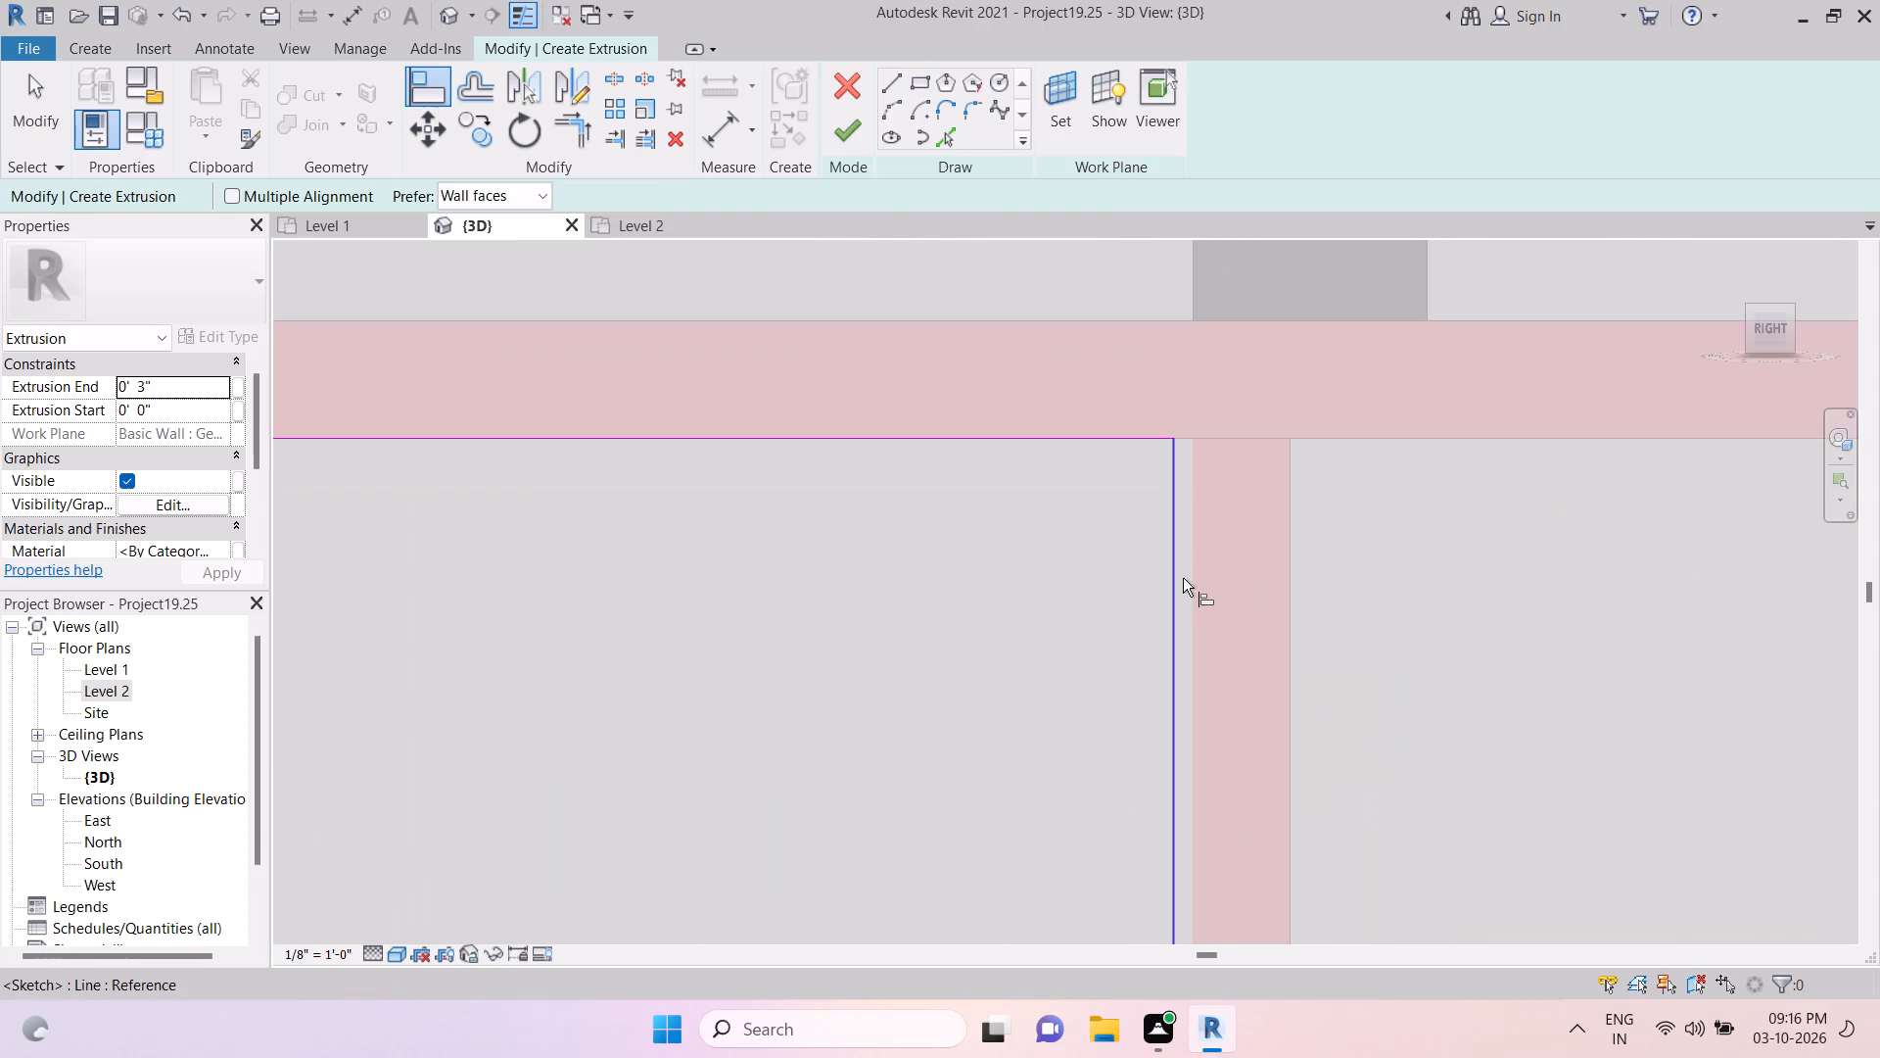
left_click(1182, 578)
key("Escape")
scroll(1185, 582, "down", 5)
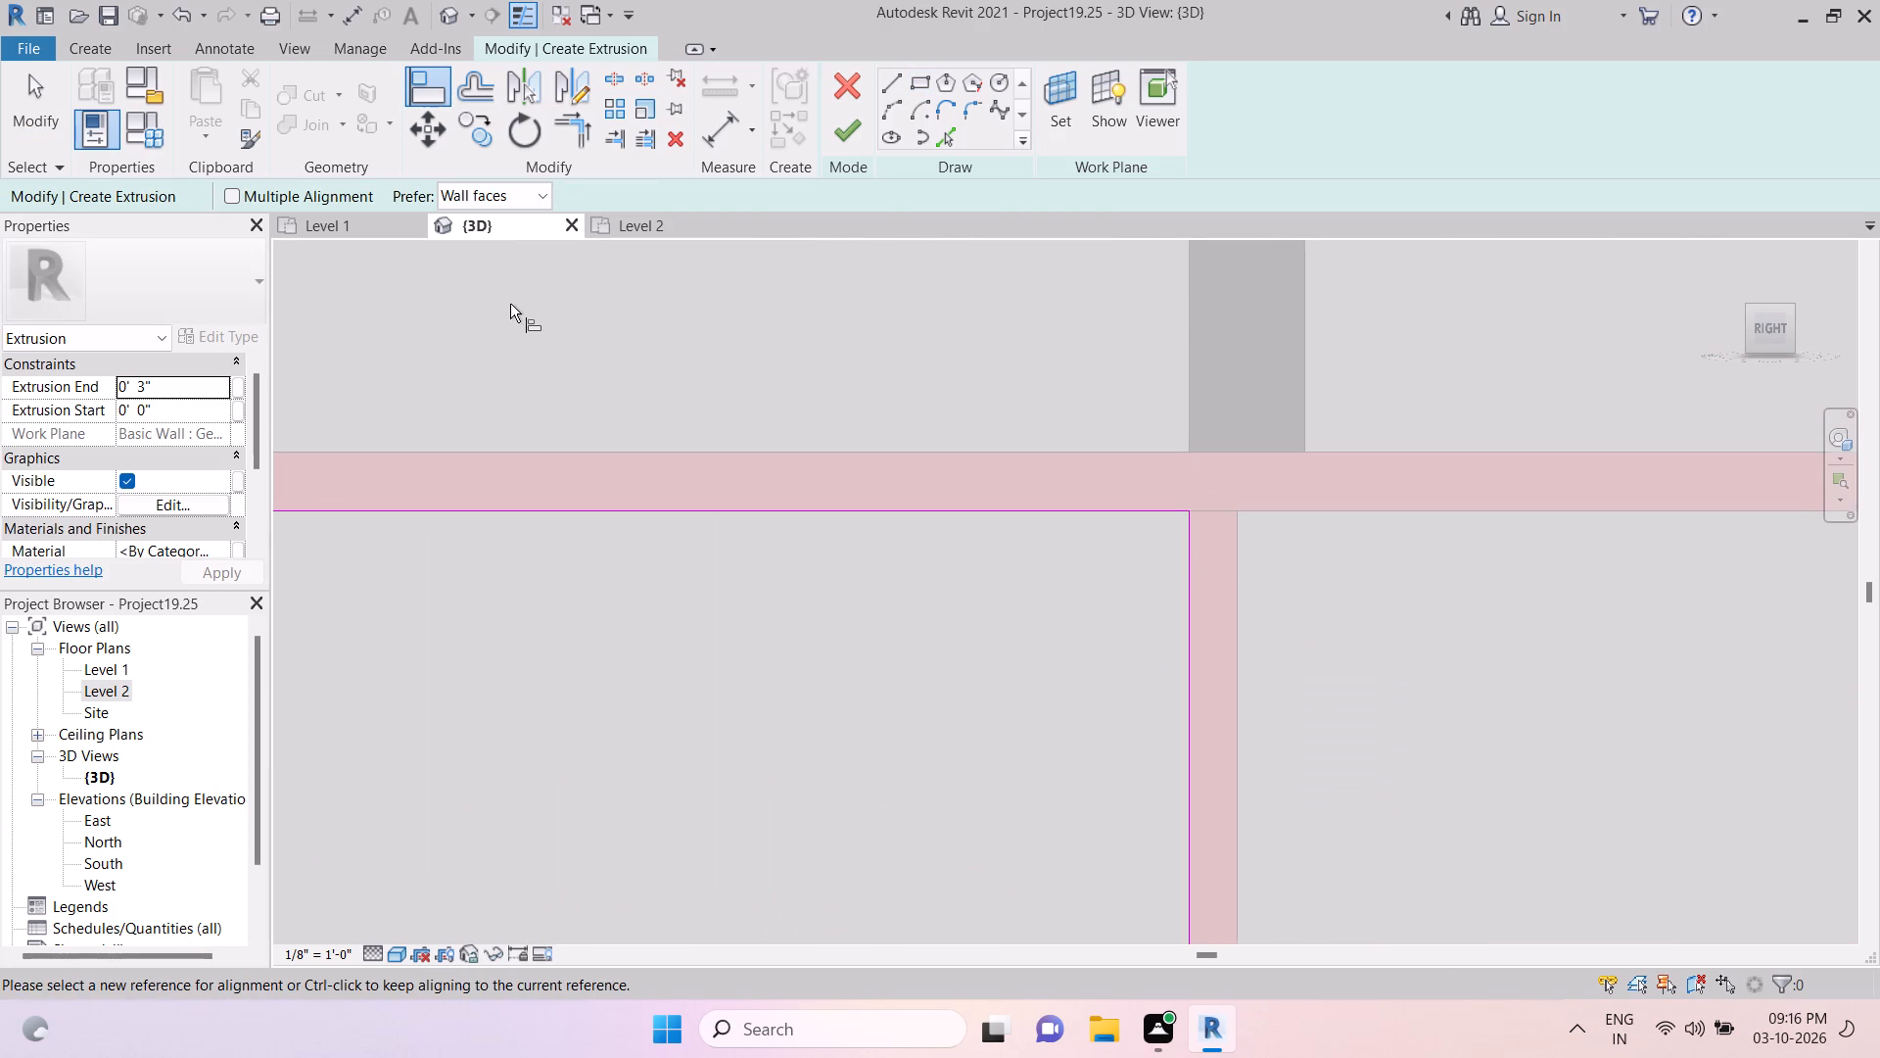
left_click(851, 123)
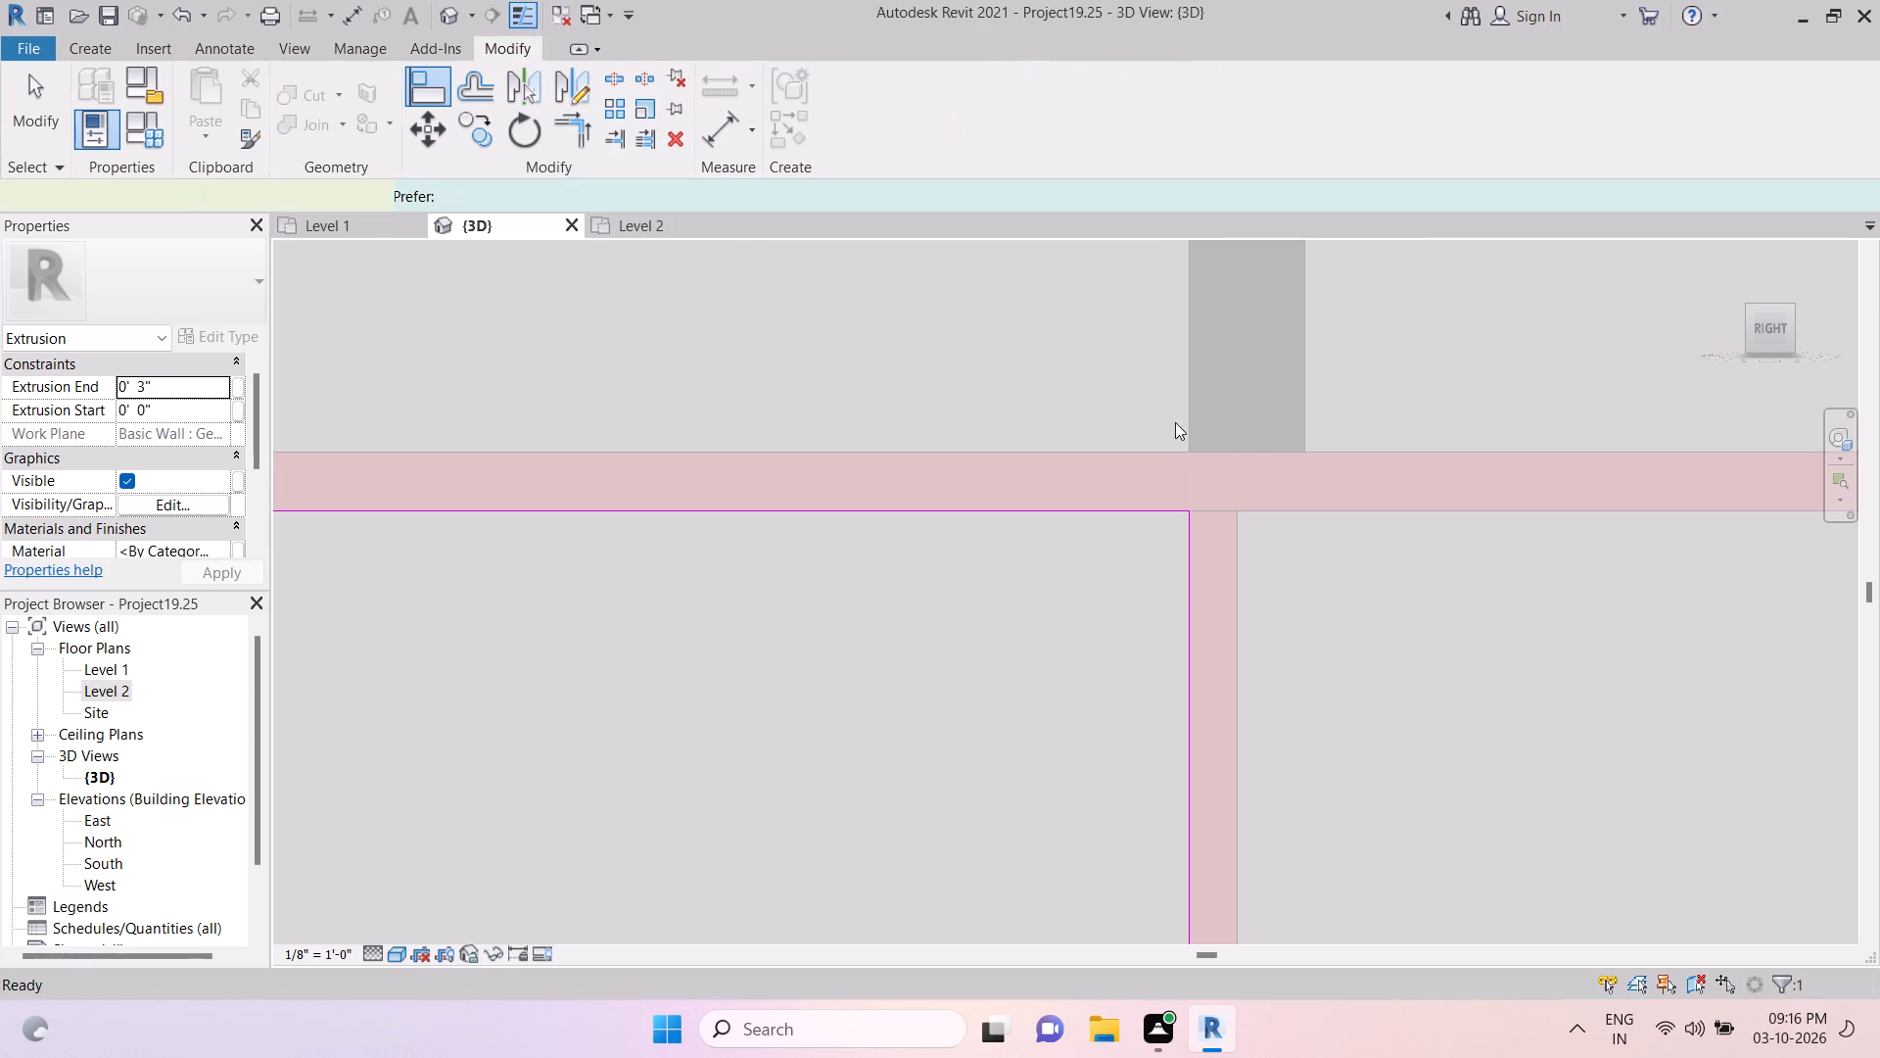
Start a void extrusion and sketch a thin rectangle about 9' - 6" by 5 1/2" along the panel's upper edge.
scroll(1203, 527, "down", 9)
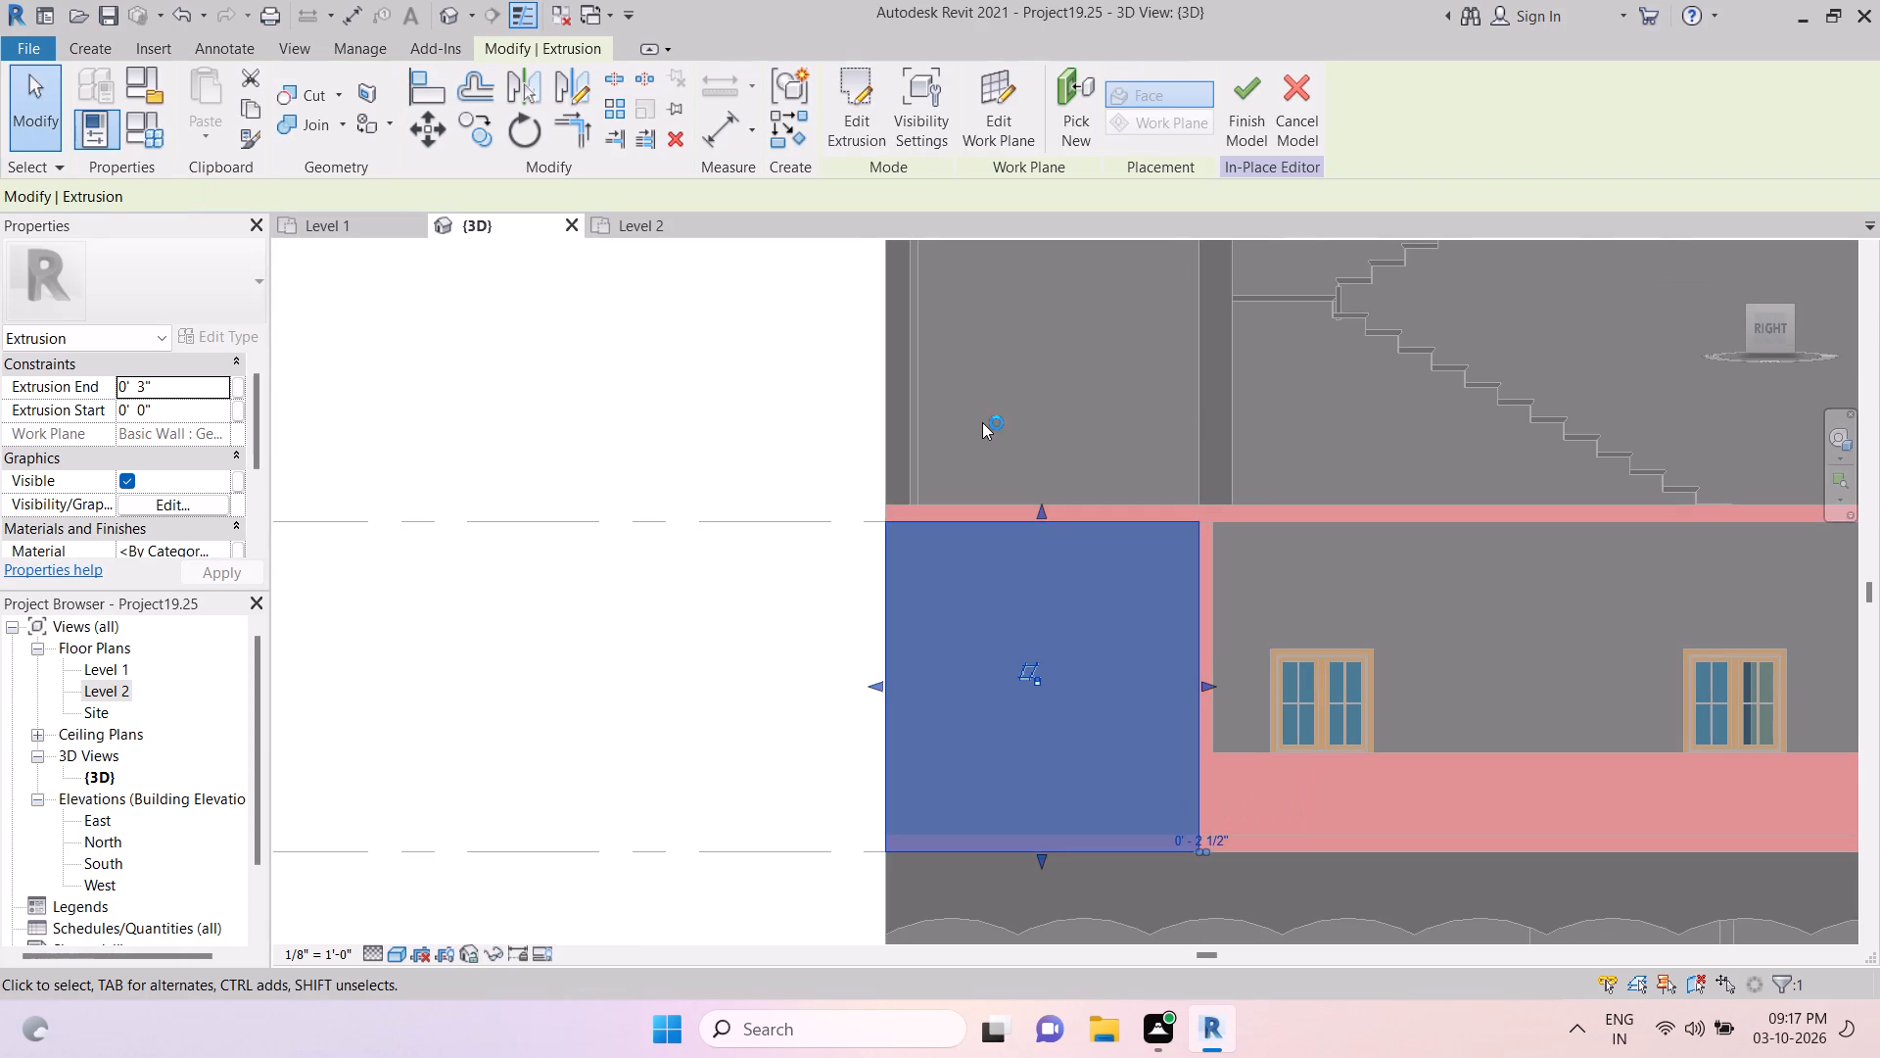
left_click(85, 36)
left_click(485, 89)
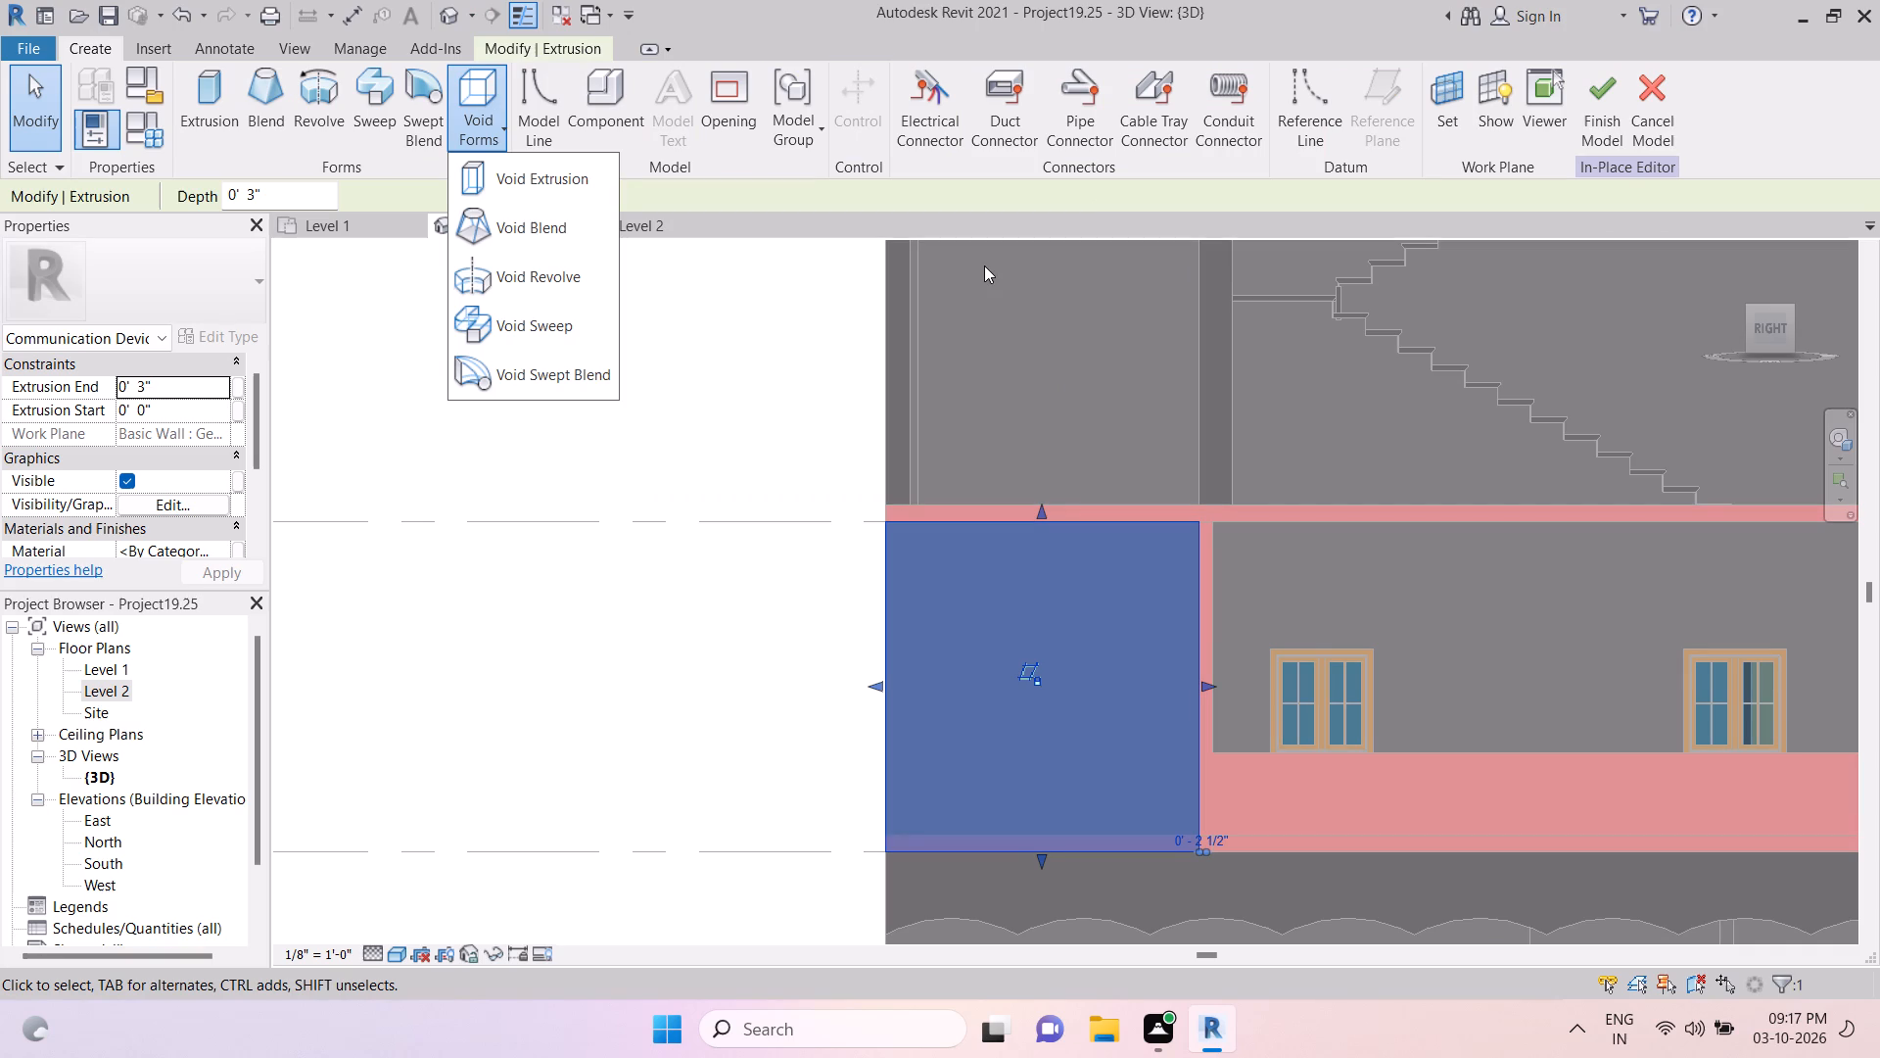
left_click(505, 173)
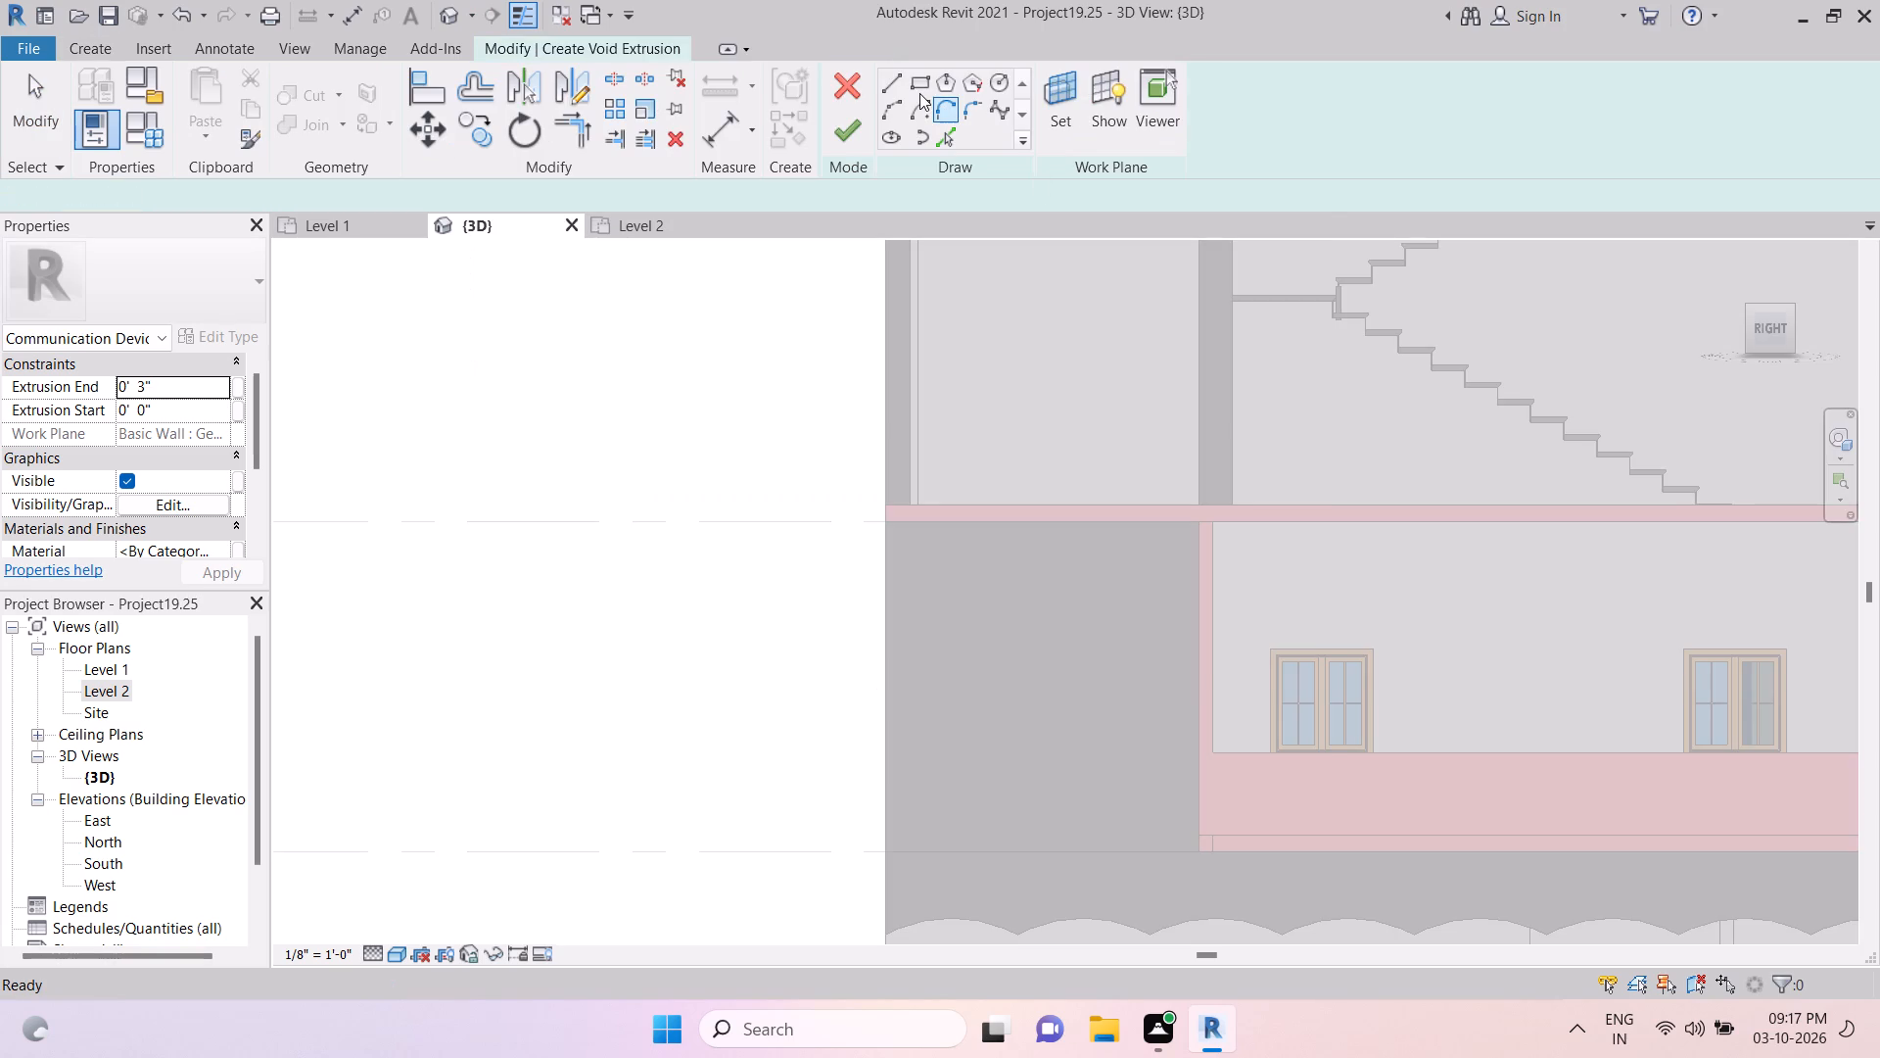
left_click(918, 88)
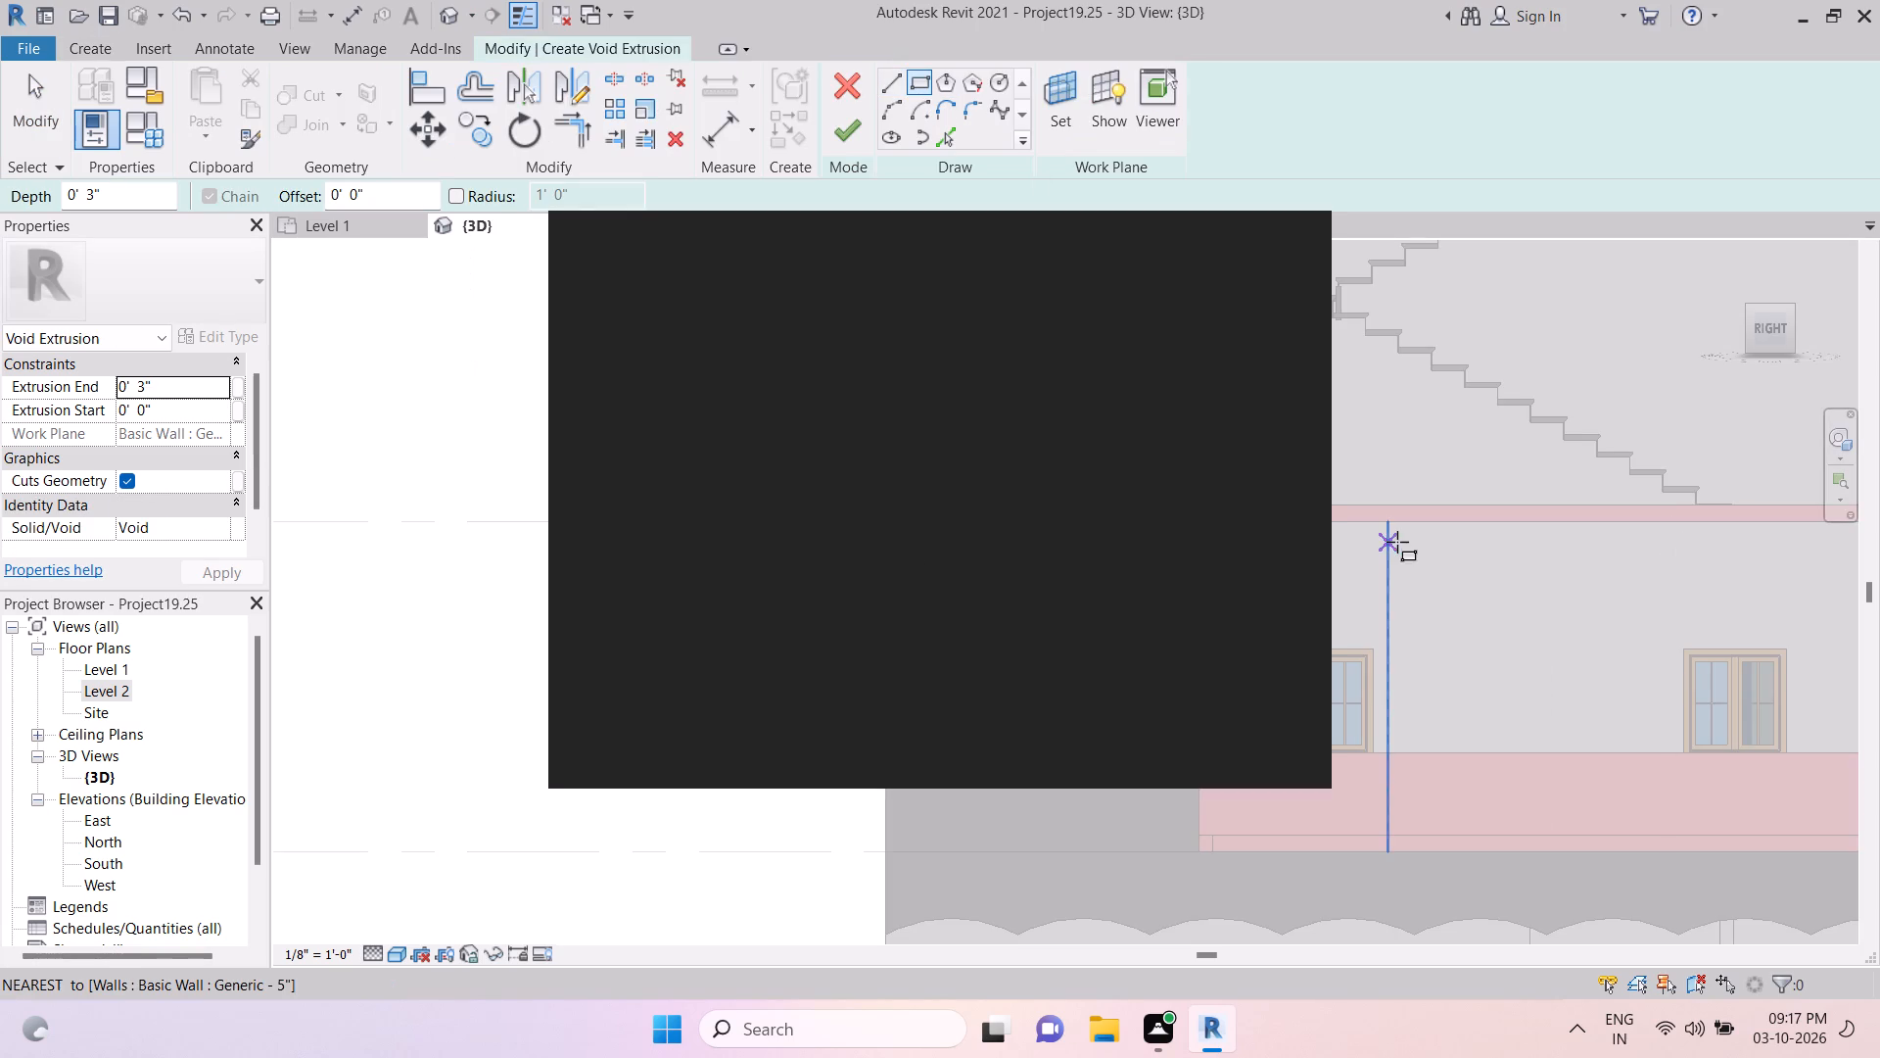
middle_click_drag(1397, 542, 1689, 530)
middle_click_drag(1403, 512, 1568, 507)
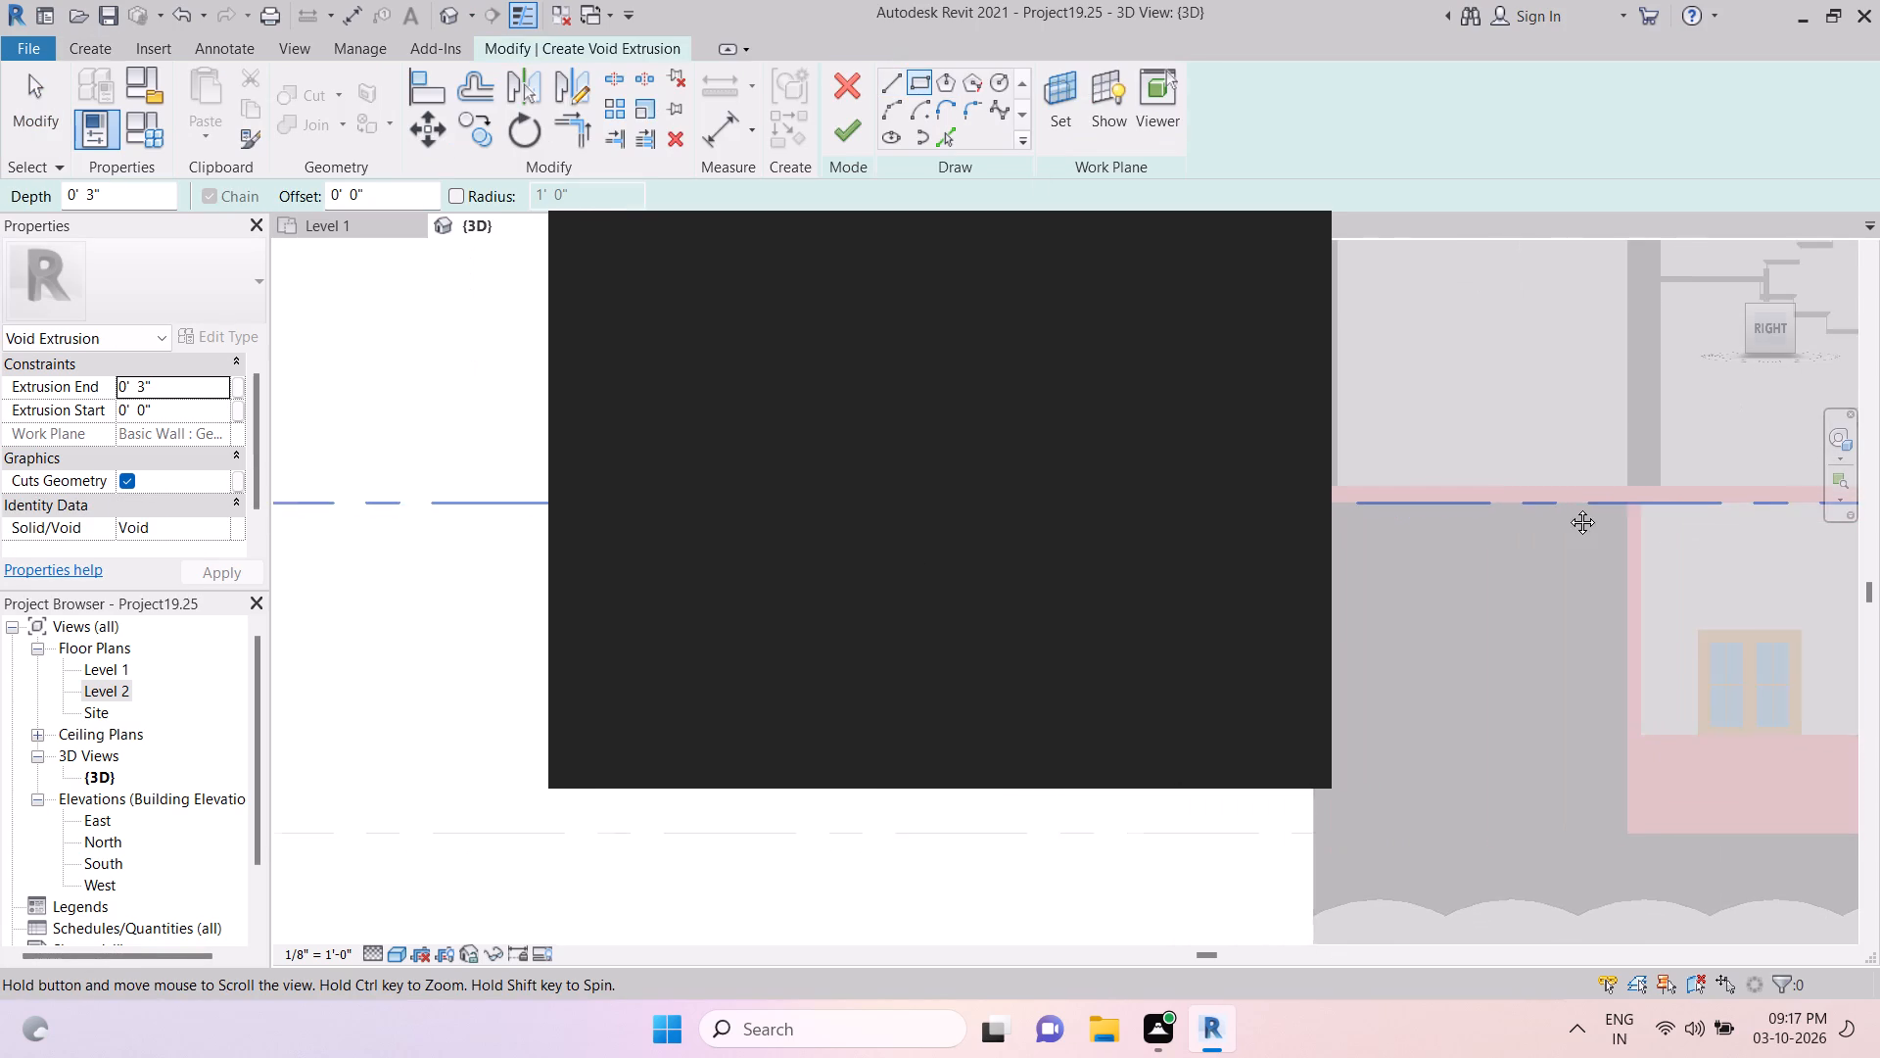
middle_click_drag(1568, 507, 1621, 518)
scroll(1367, 532, "up", 4)
scroll(1452, 519, "up", 3)
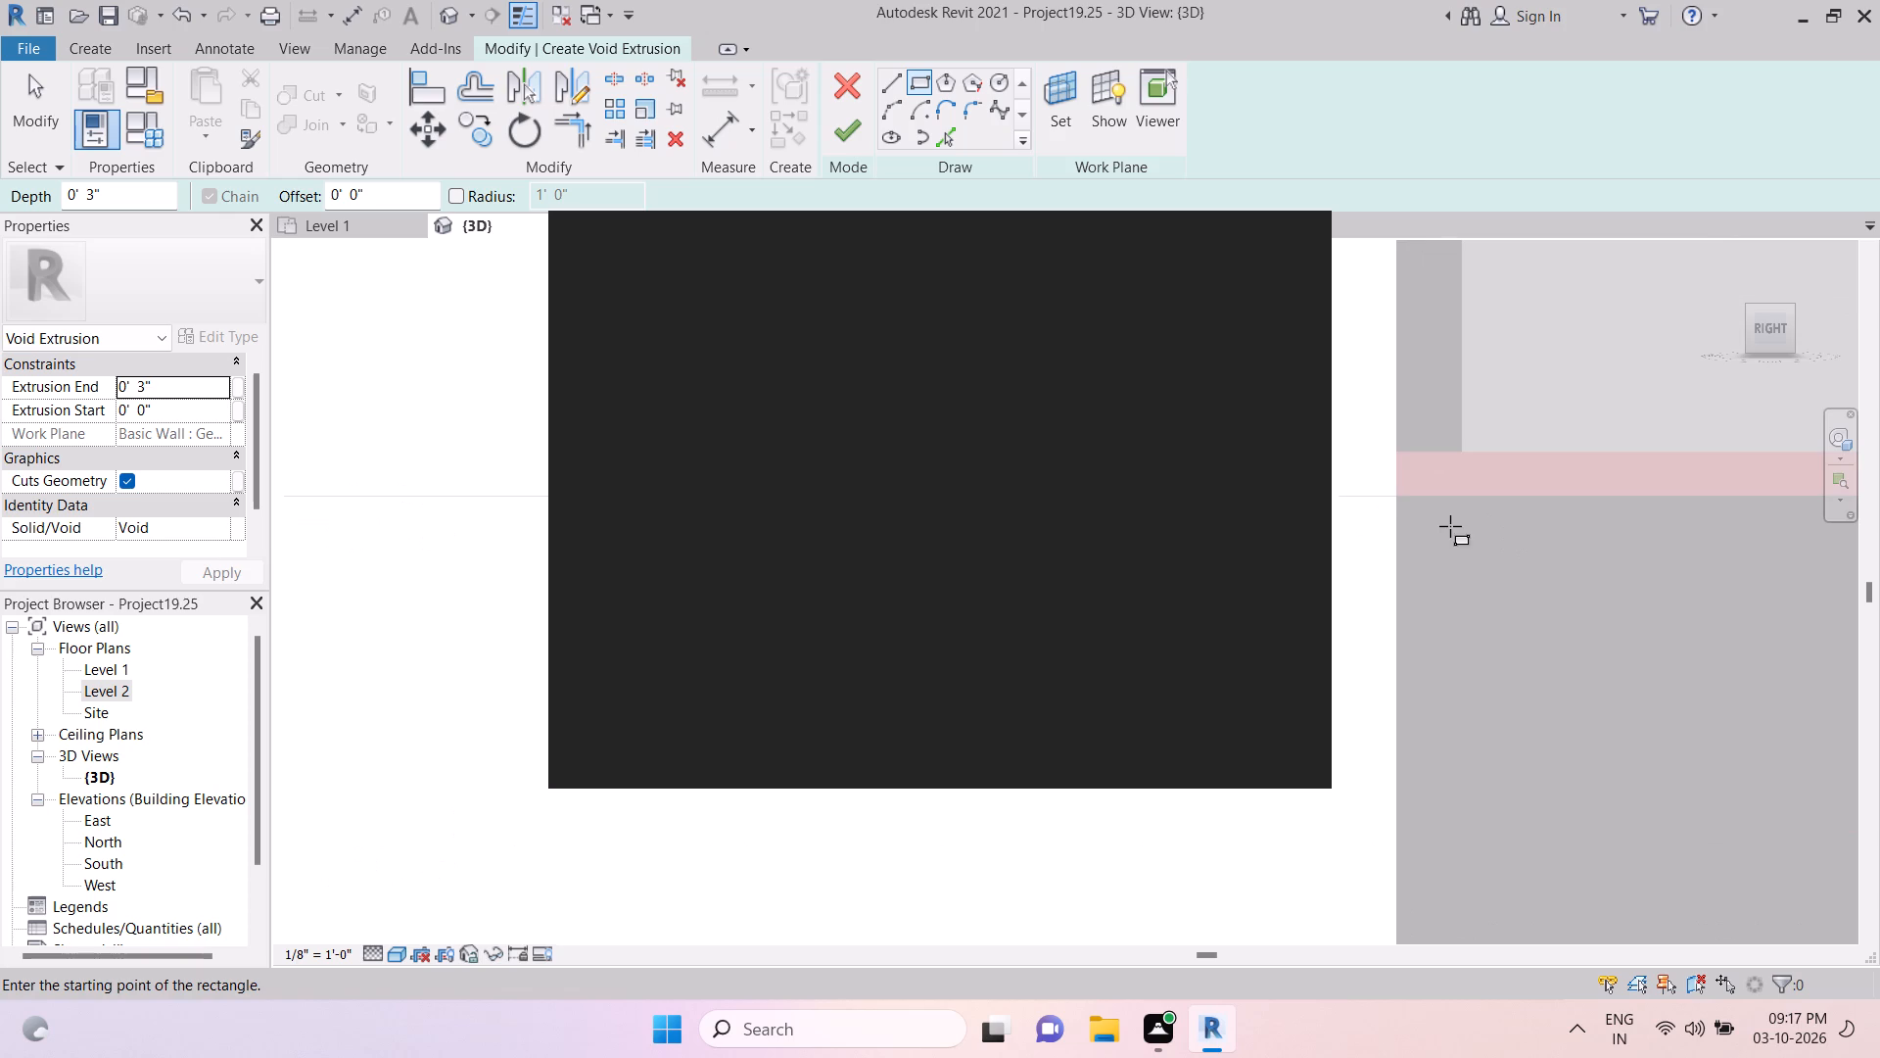
left_click(1398, 500)
scroll(1585, 540, "down", 7)
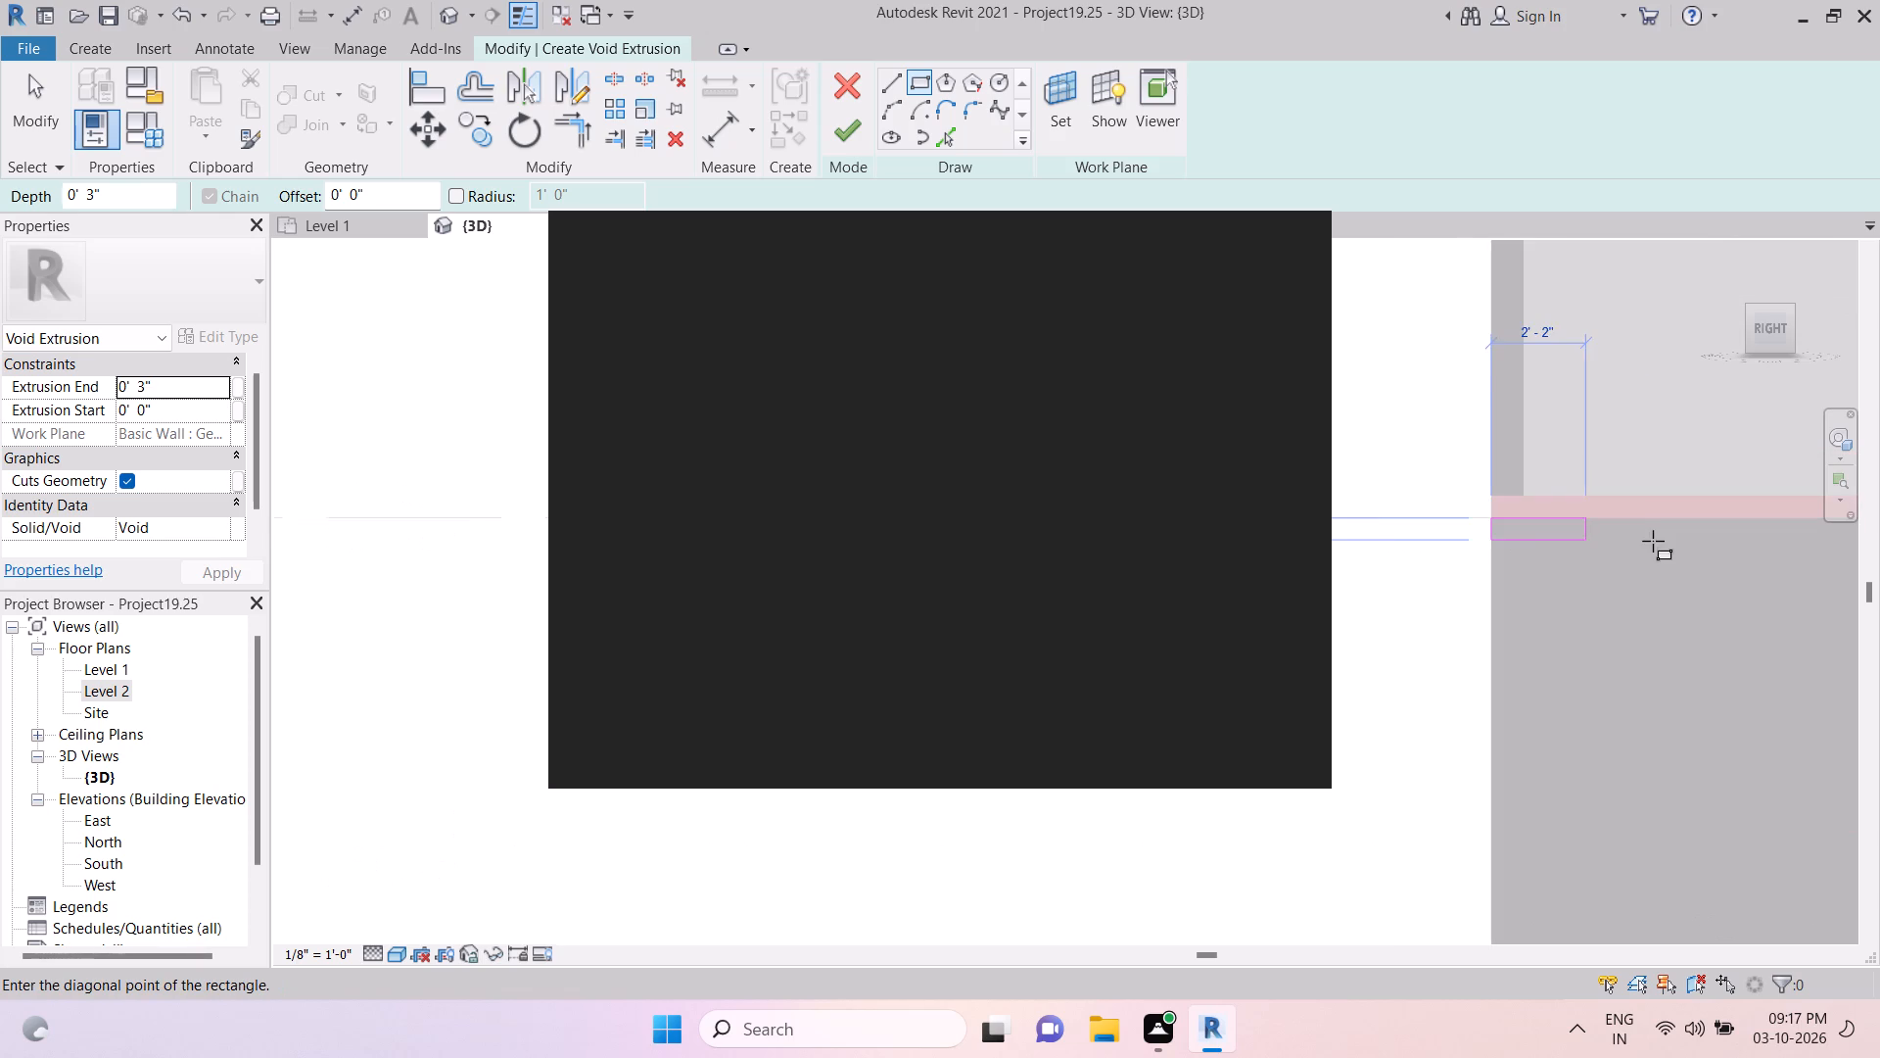
middle_click_drag(1716, 542, 1376, 541)
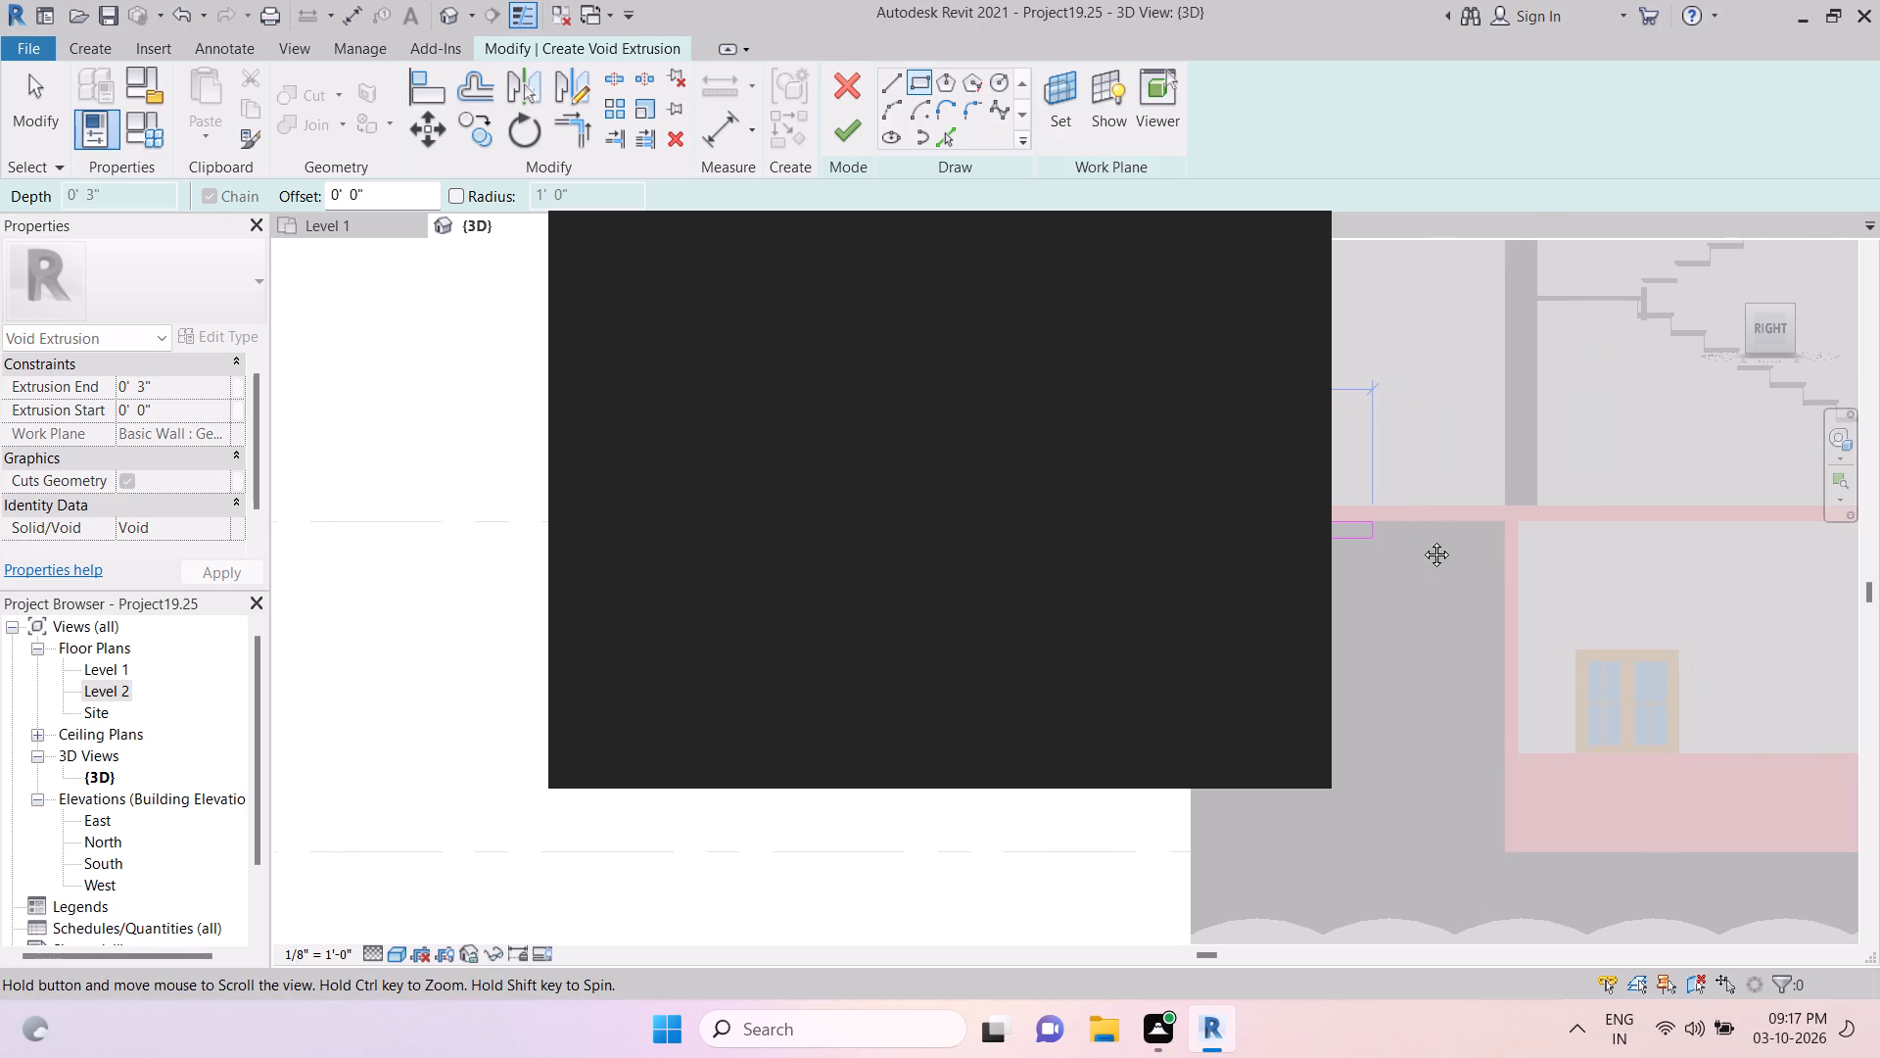
left_click(1505, 538)
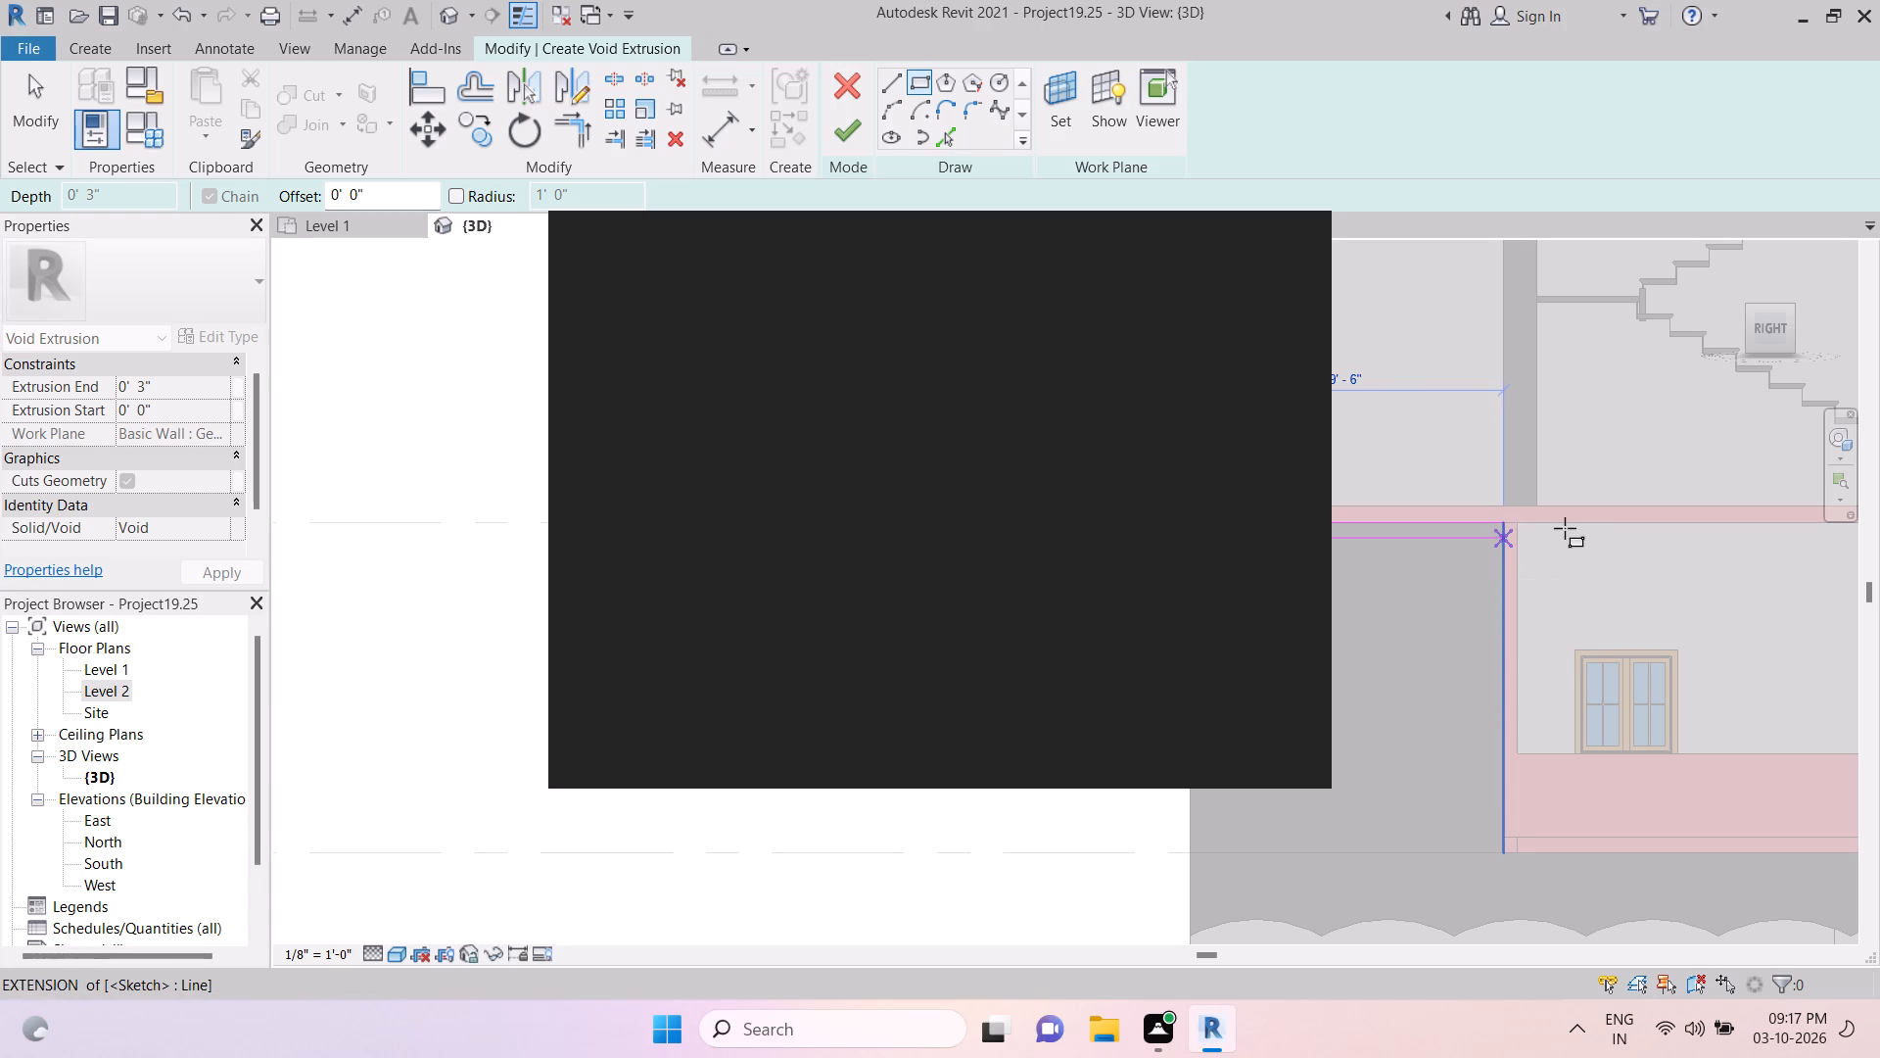
key("Escape")
key("Escape")
key("Escape")
key("Escape")
key("Escape")
Set the void rectangle's height to 2" and dismiss the licence notice.
scroll(1492, 541, "up", 4)
left_click(1492, 539)
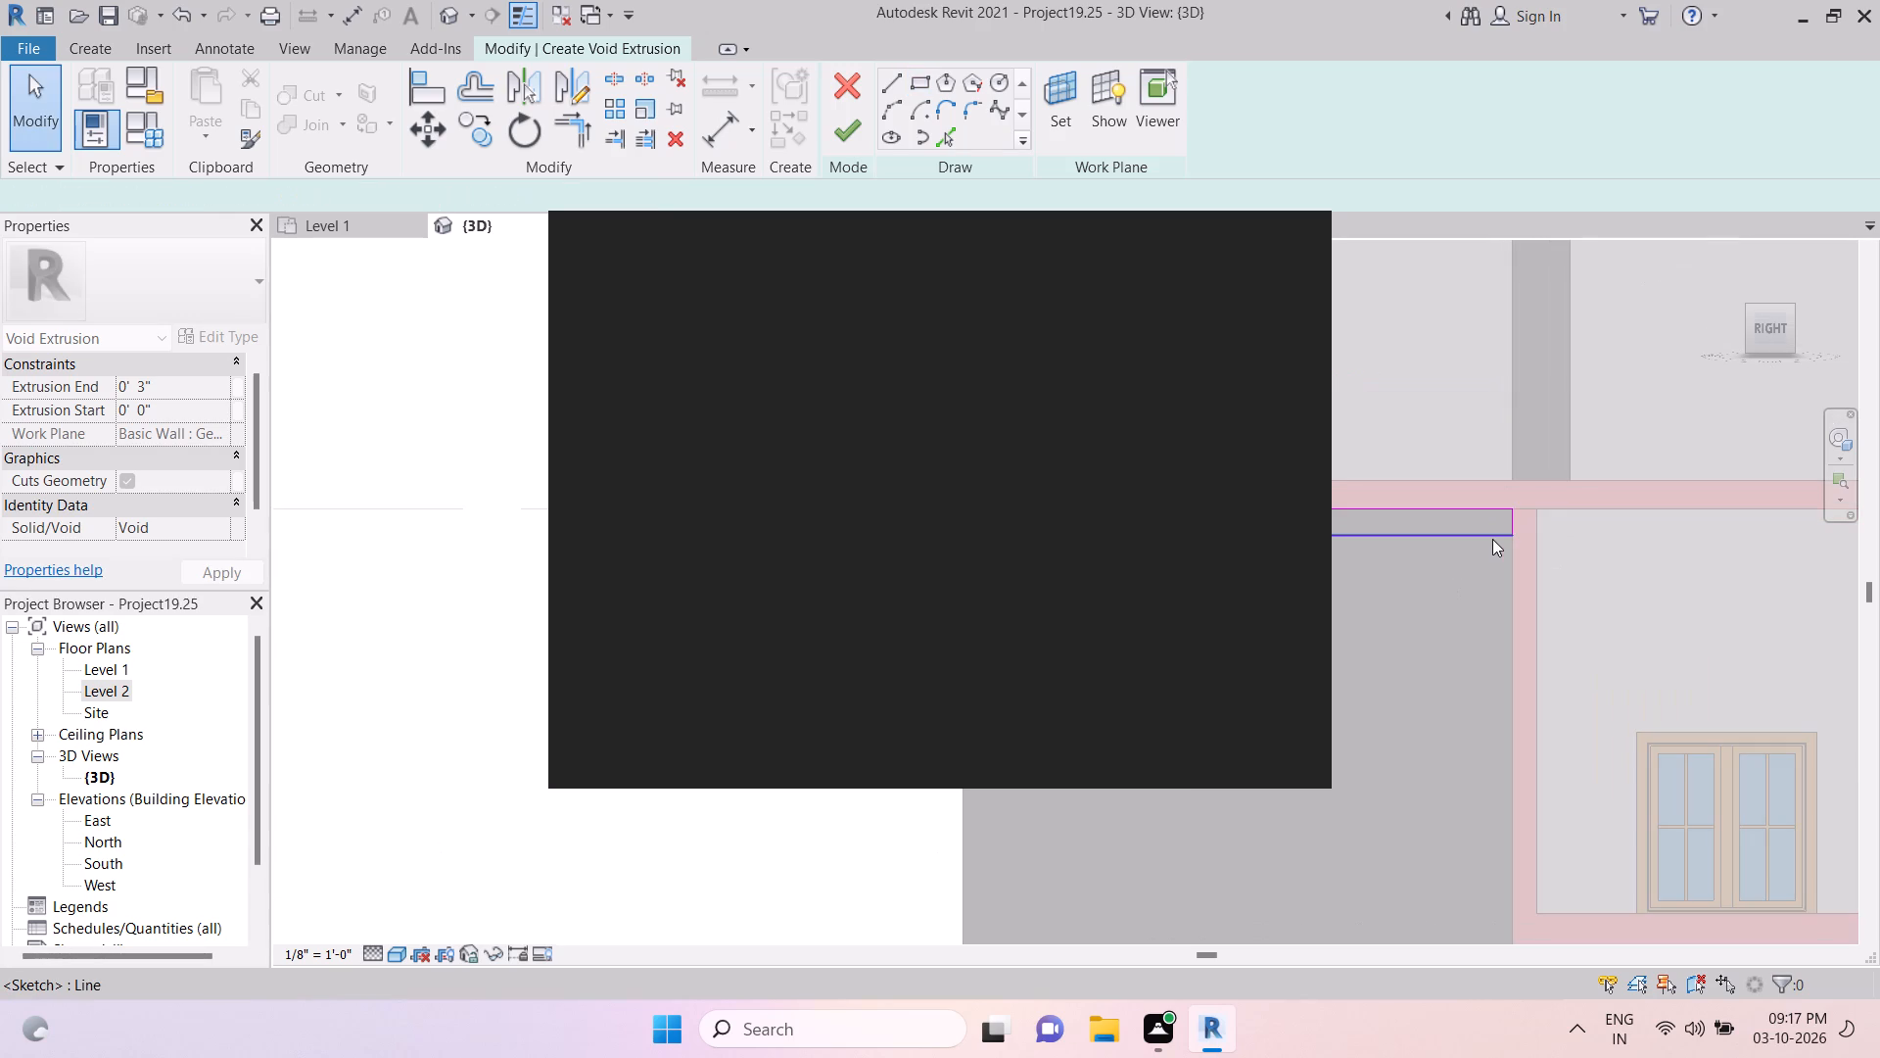
scroll(1554, 523, "up", 8)
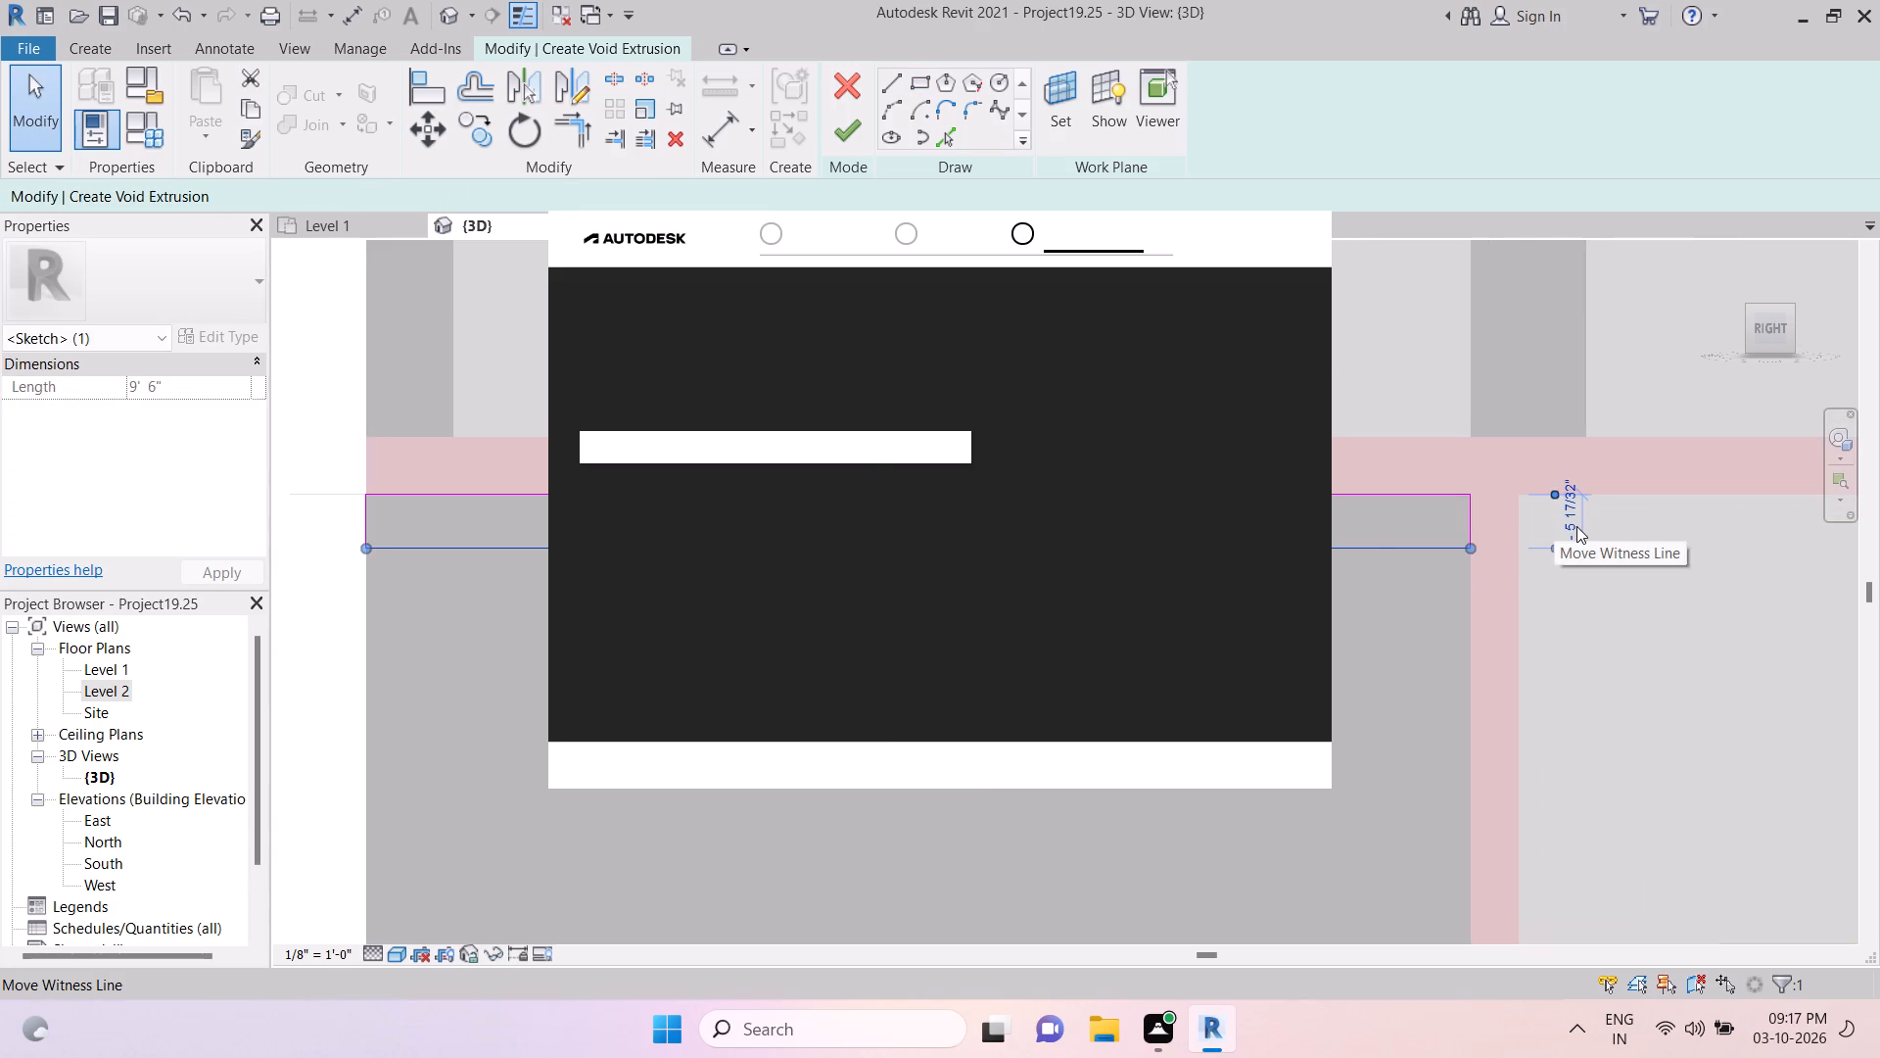
left_click(1581, 525)
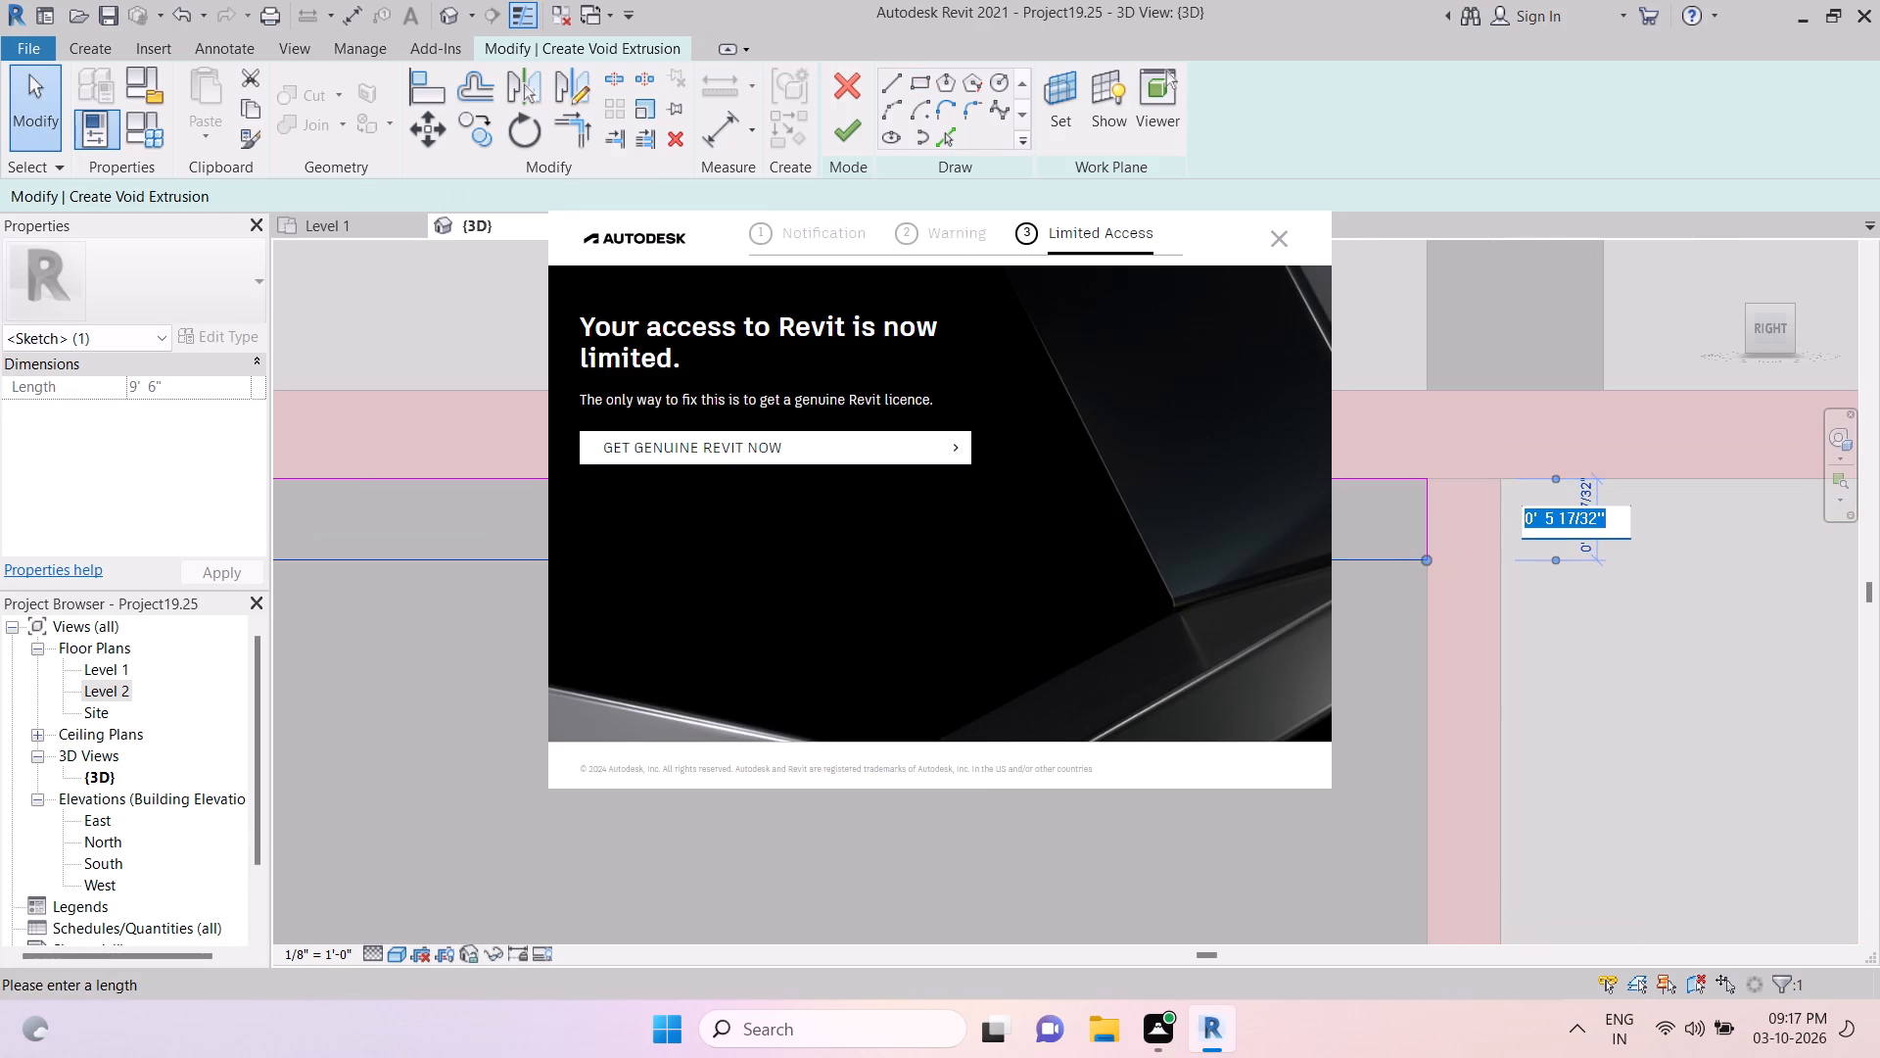
key("2")
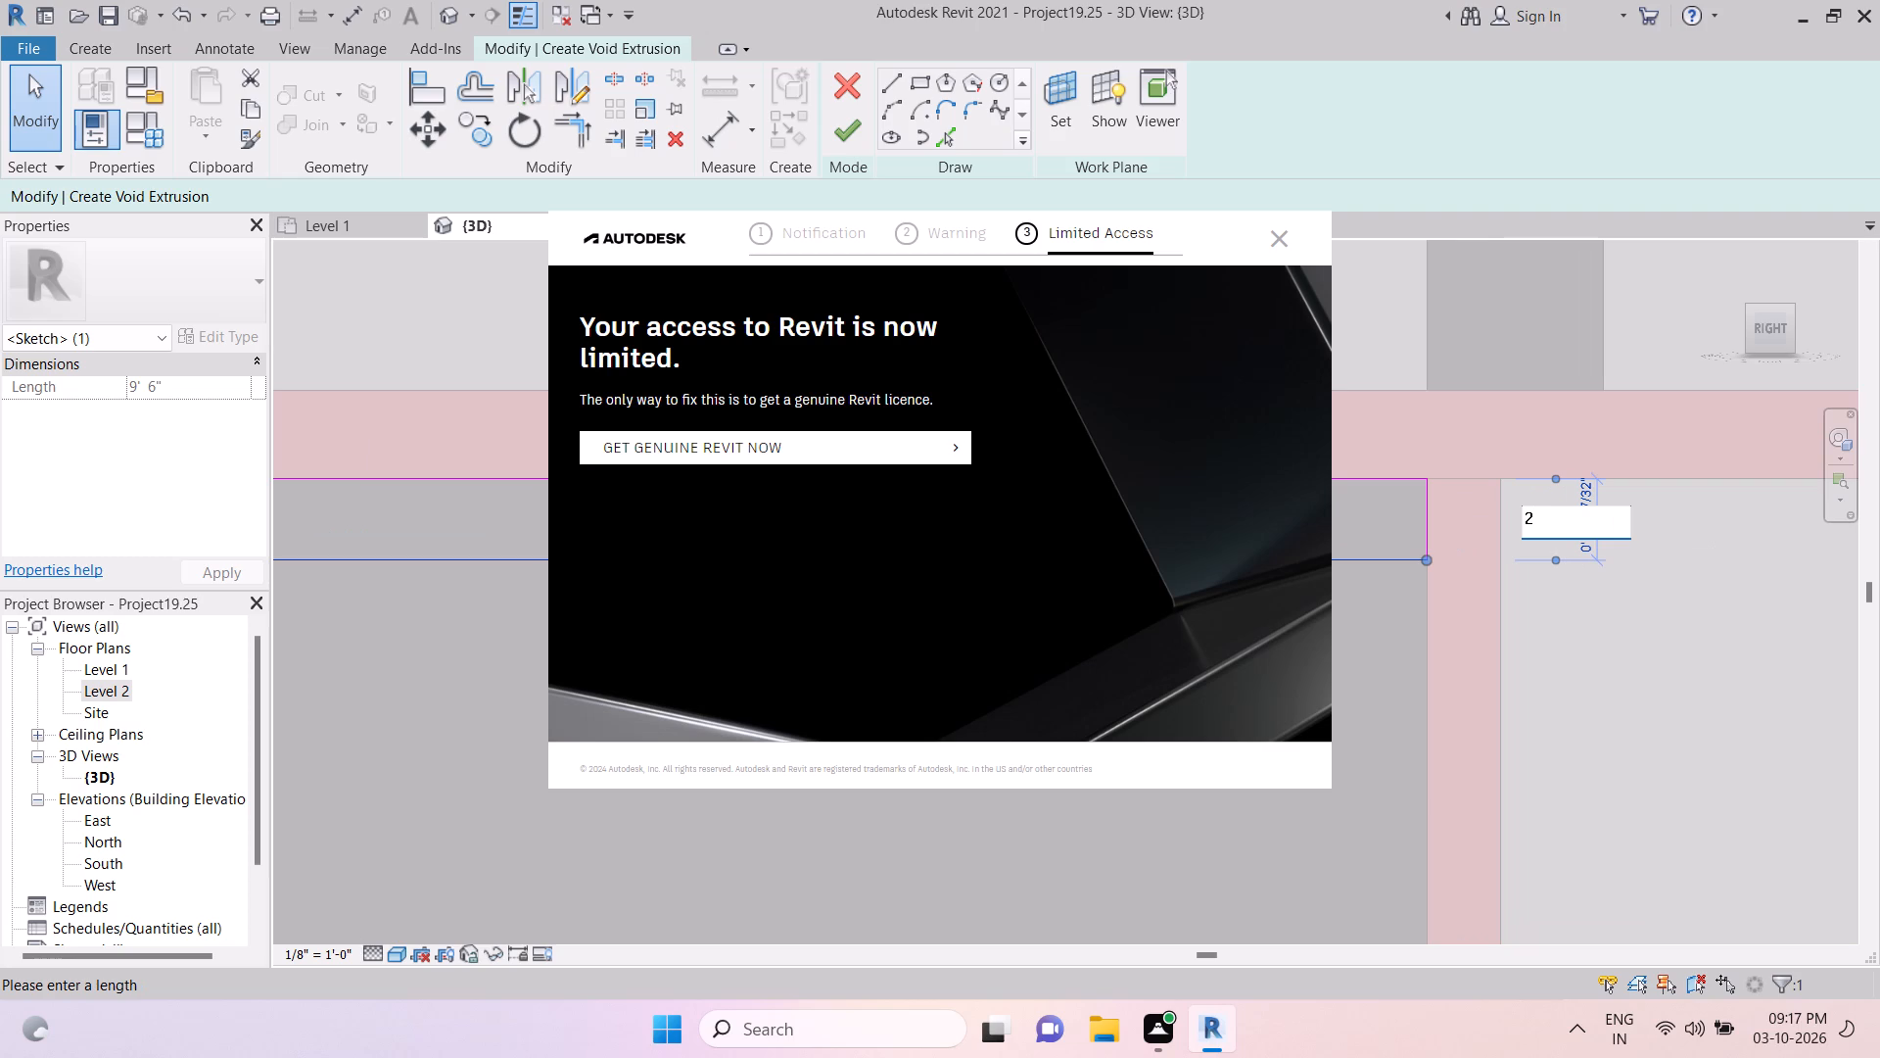
key("shift+quotedbl")
key("Return")
key("Escape")
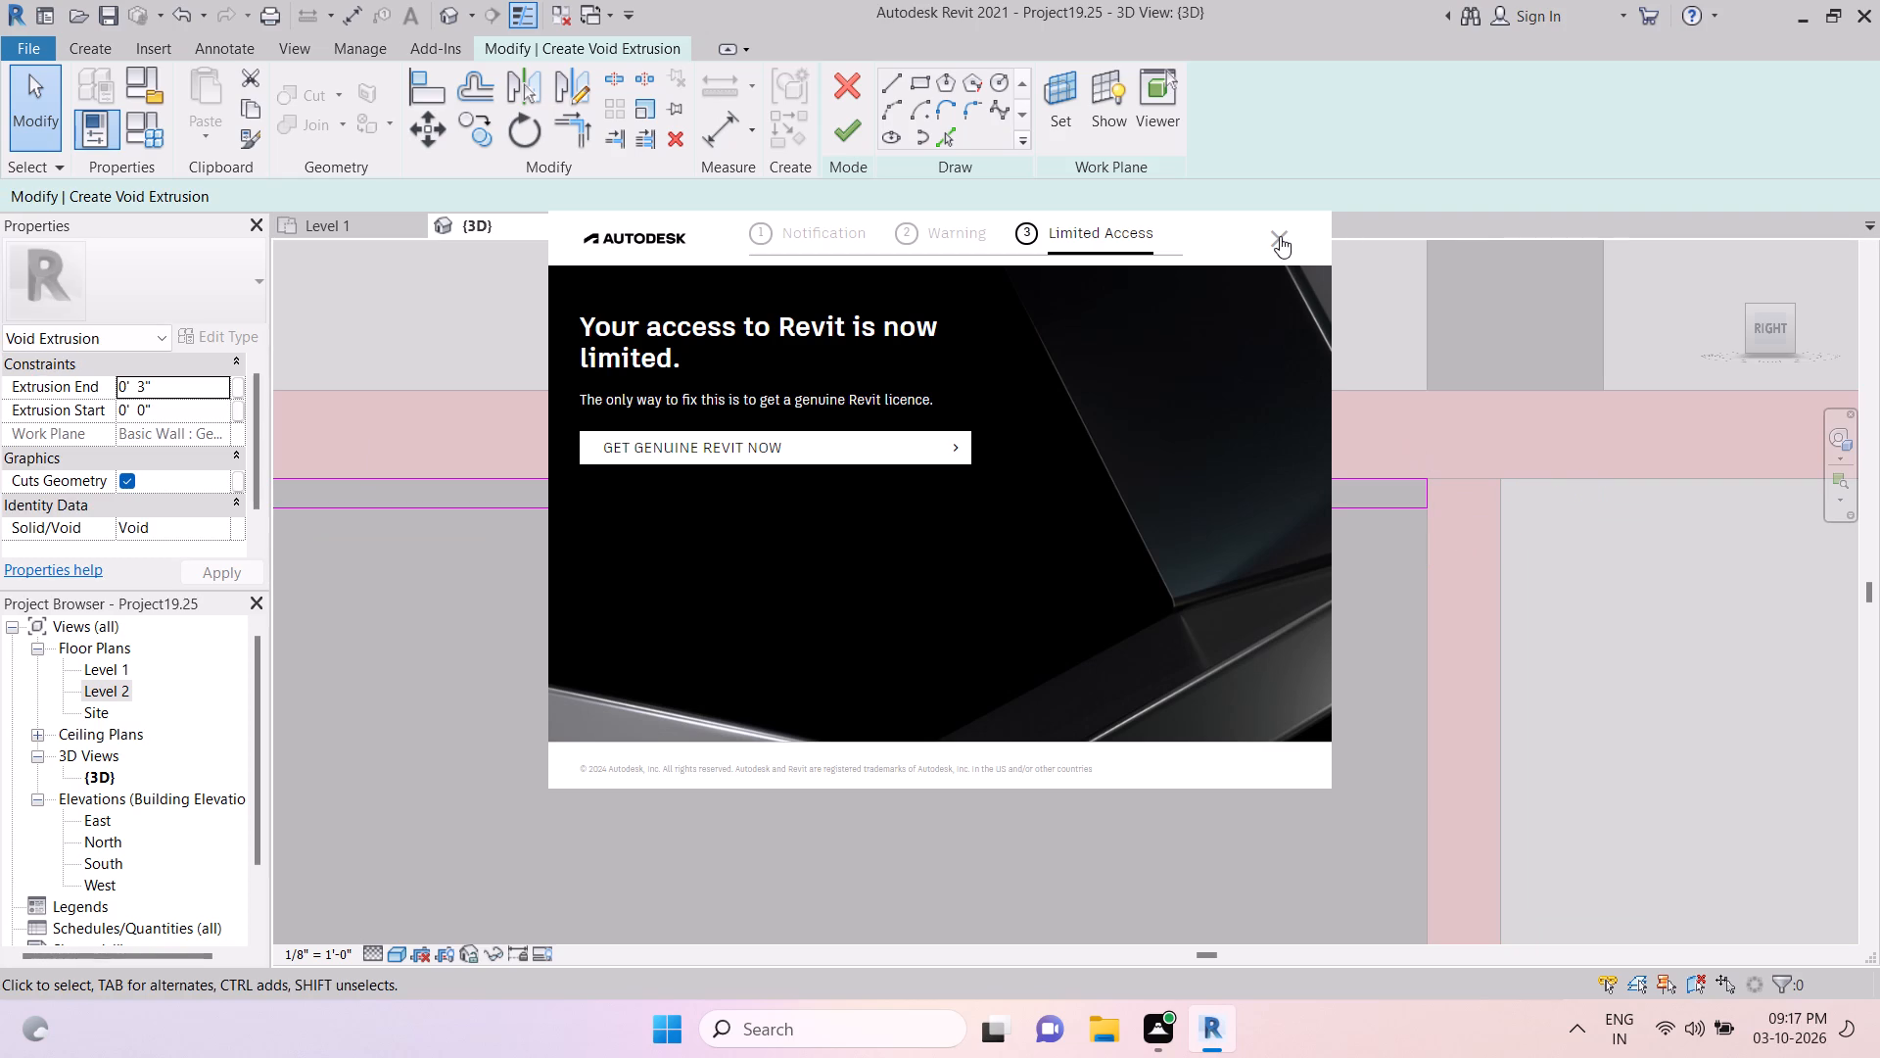
left_click(1280, 236)
key("Escape")
scroll(983, 391, "down", 5)
scroll(1054, 426, "down", 2)
key("Escape")
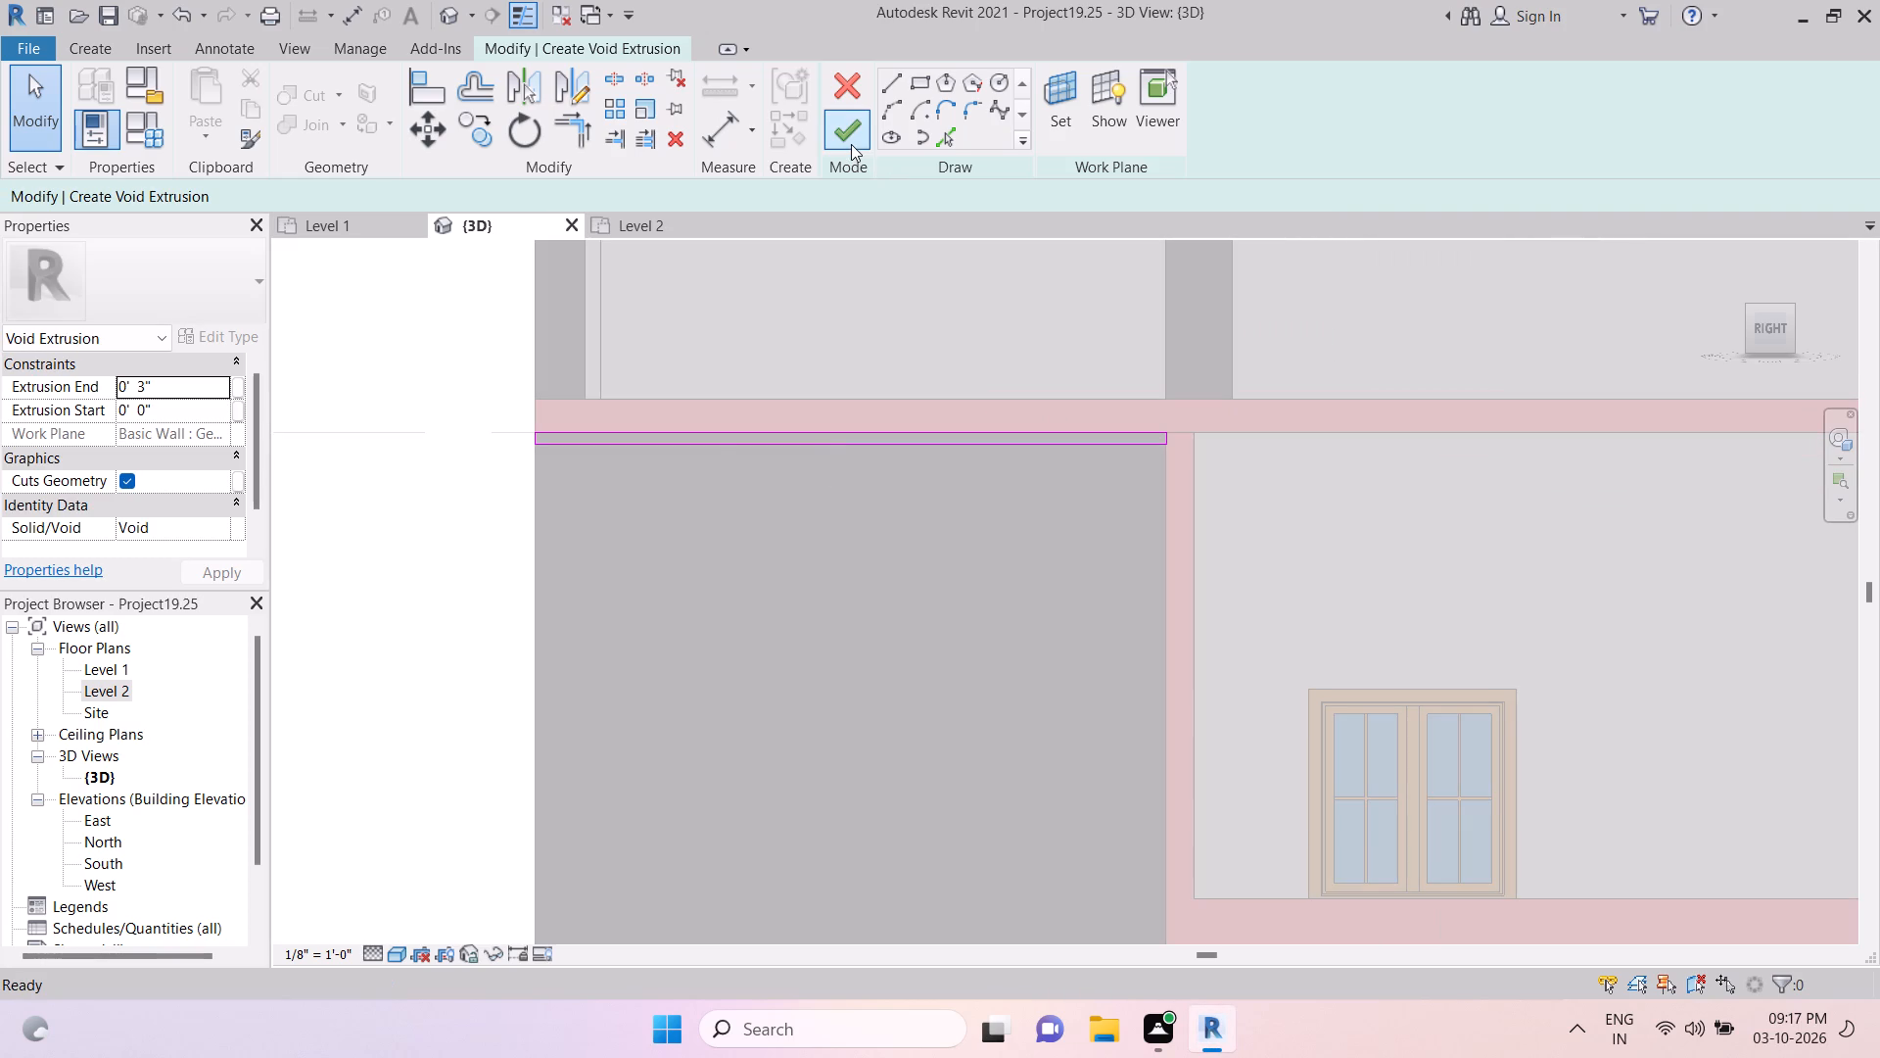
Copy the 2" rectangle straight down the panel ten times at 1' spacing and finish the void extrusion.
key("Tab")
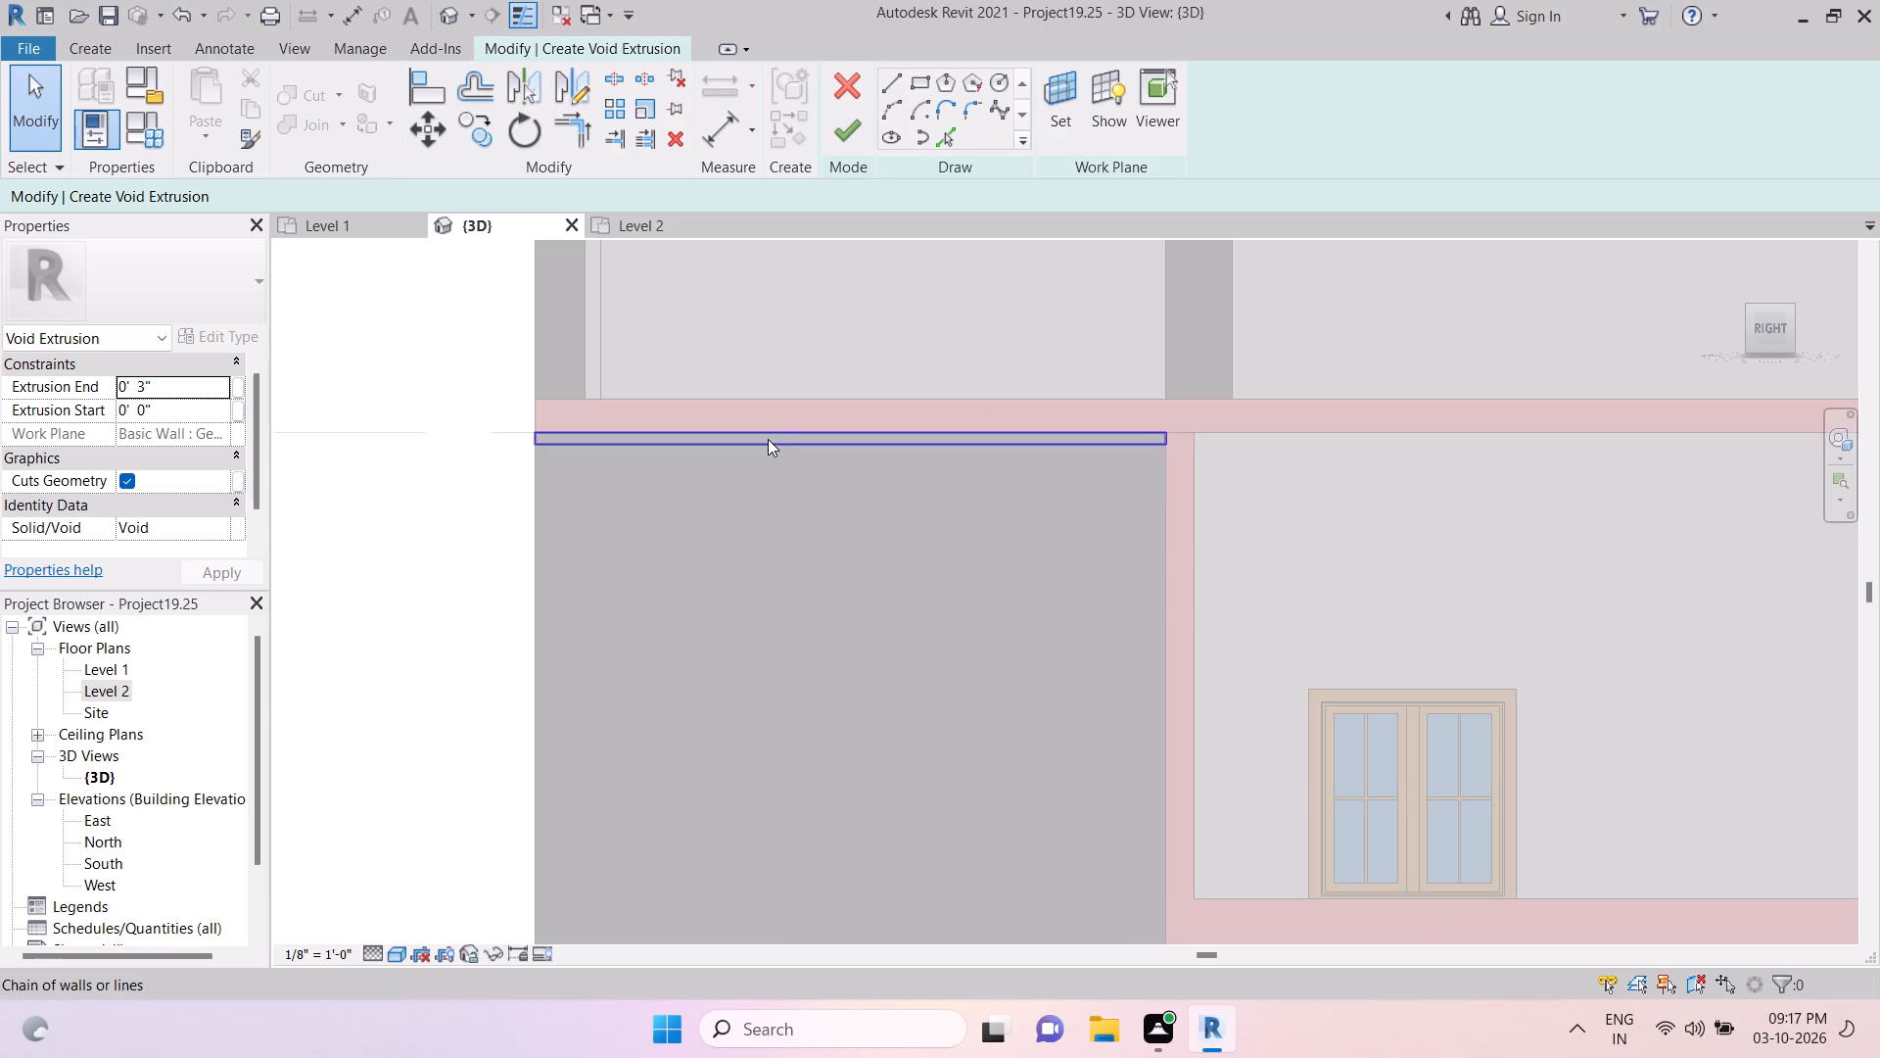
left_click(768, 438)
left_click(496, 133)
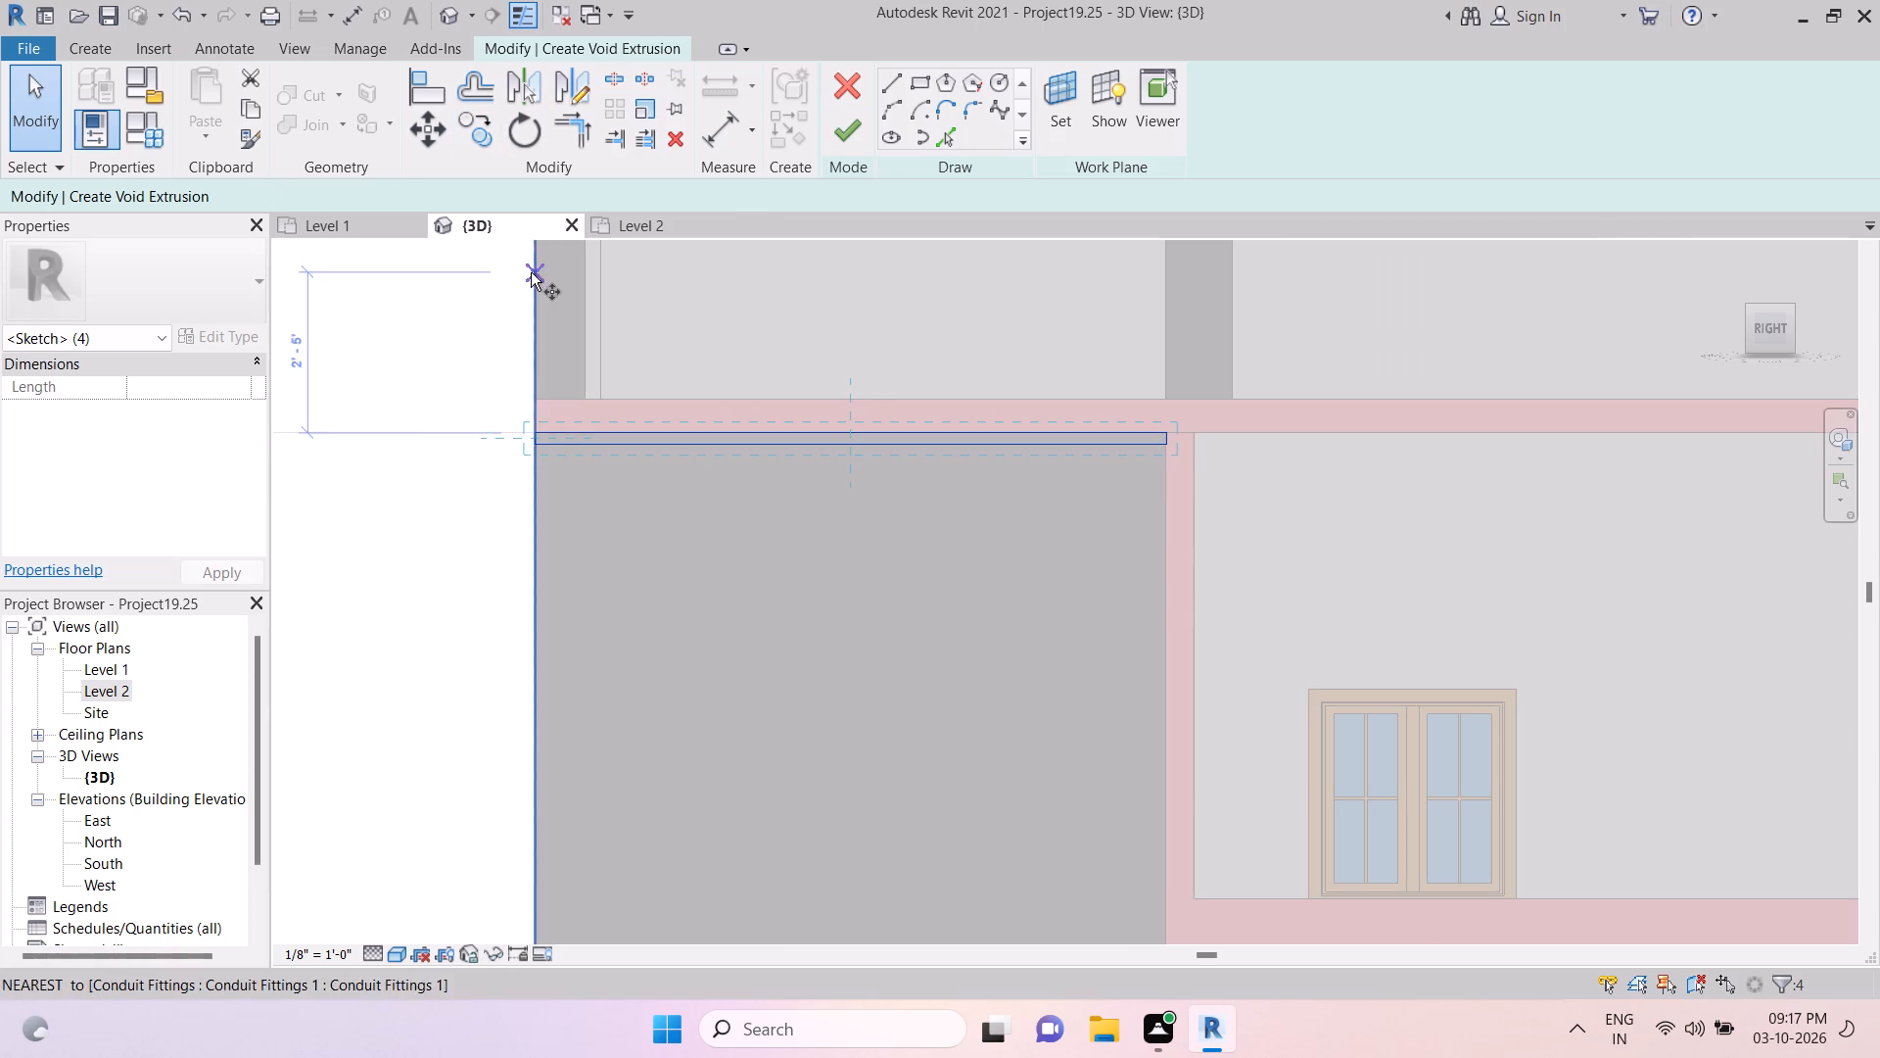
left_click(538, 450)
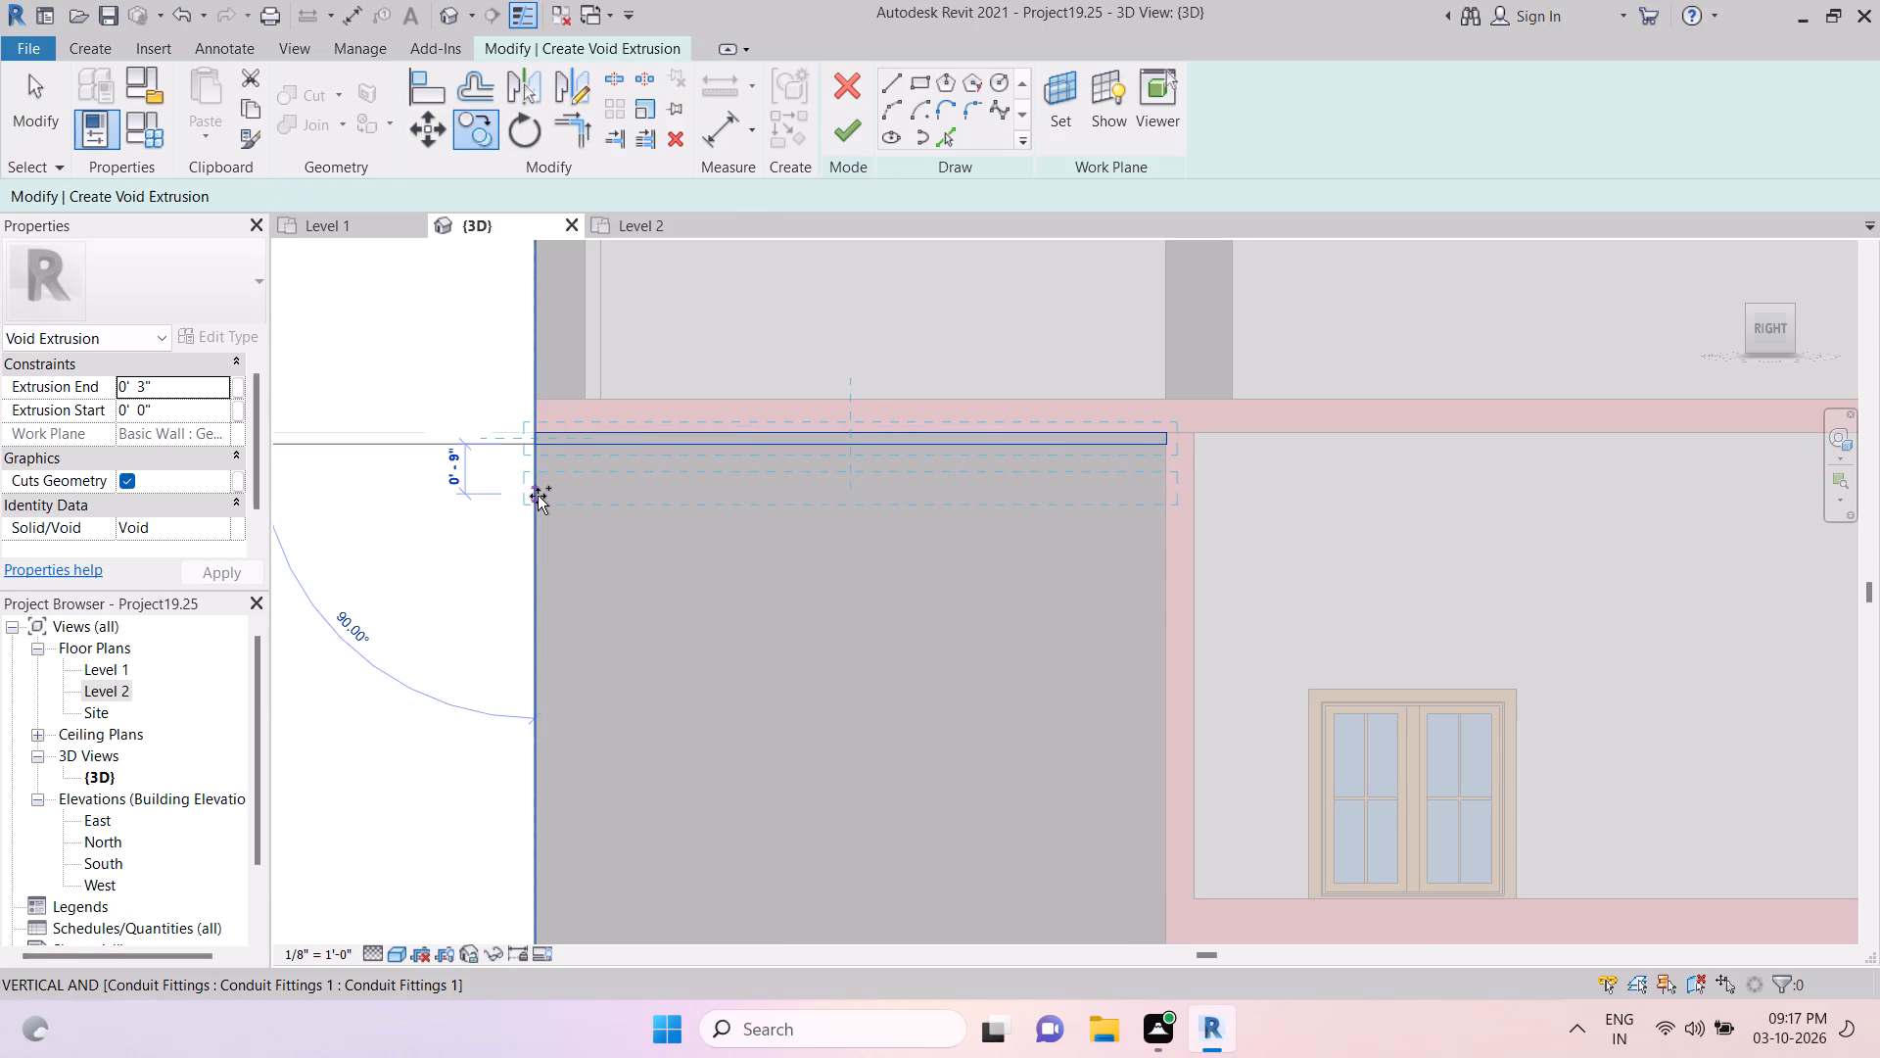
left_click(452, 198)
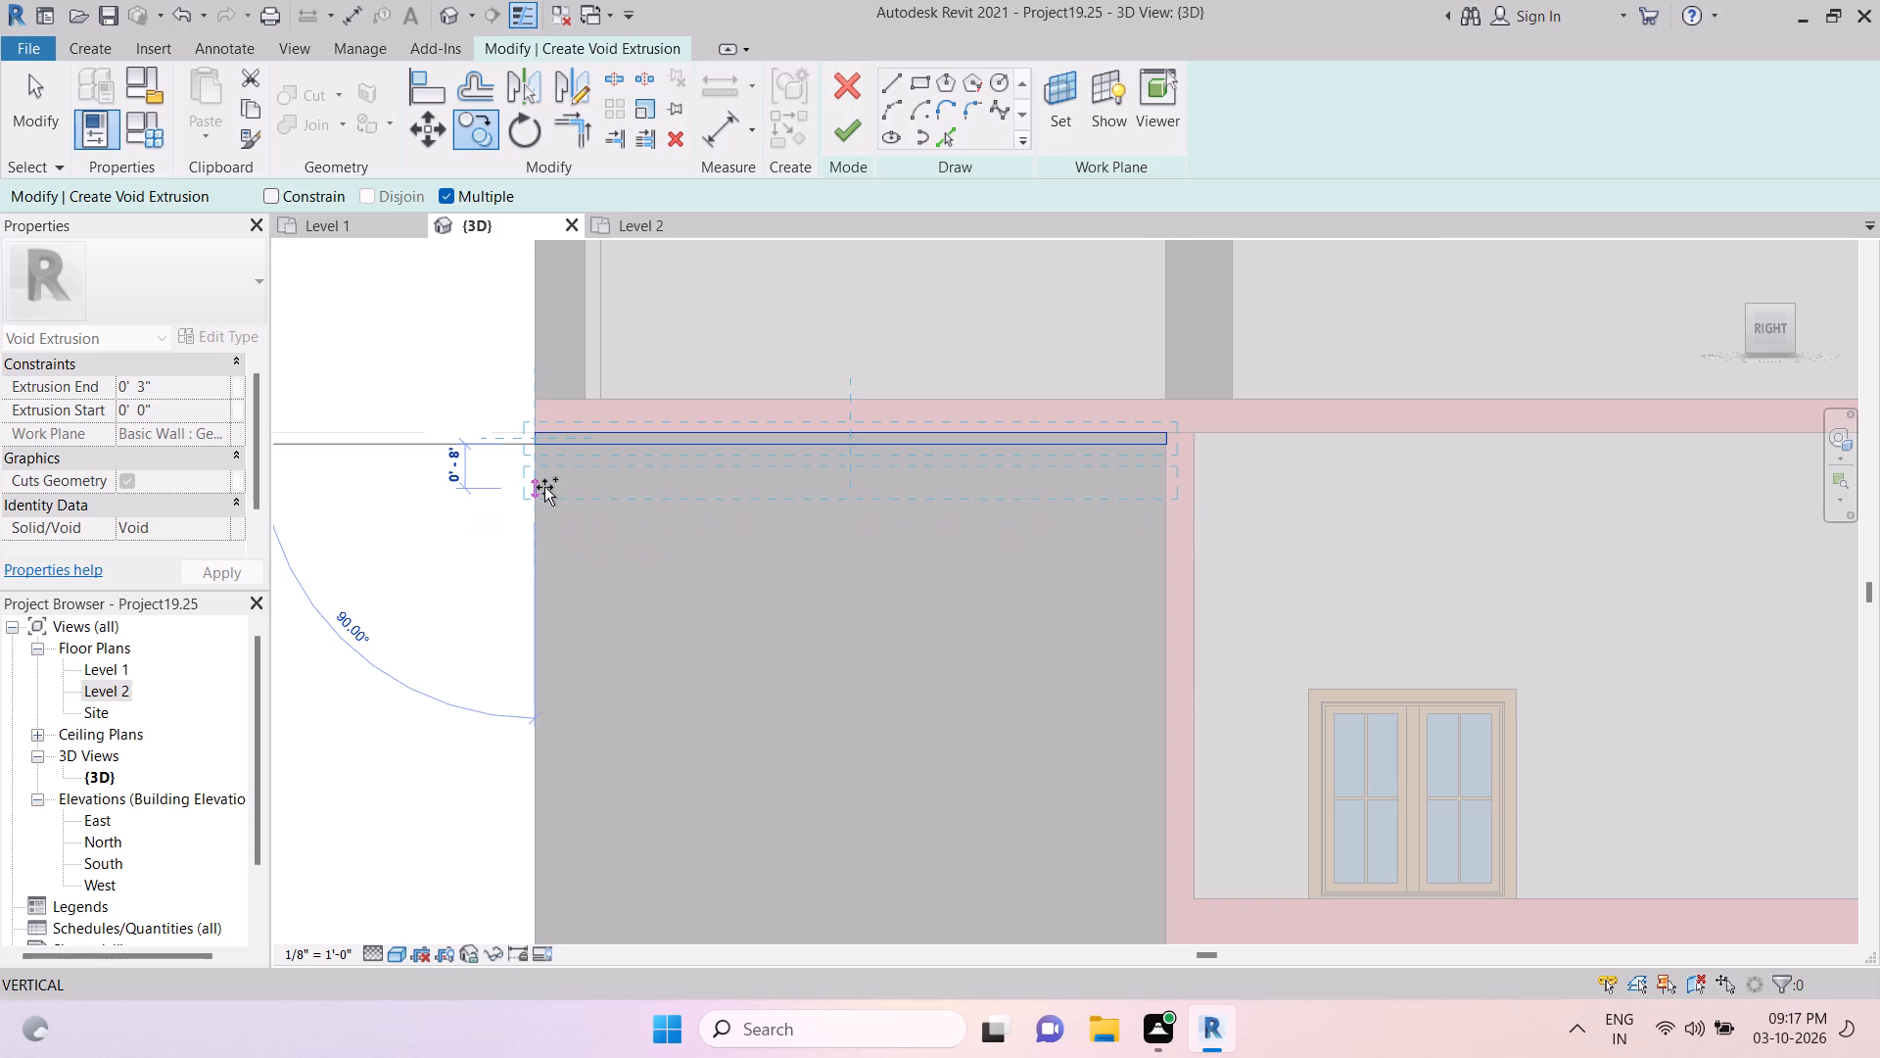
scroll(544, 488, "down", 4)
middle_click_drag(551, 632, 553, 482)
type("1'")
key("Return")
type("1'")
key("Return")
type("1'")
key("Return")
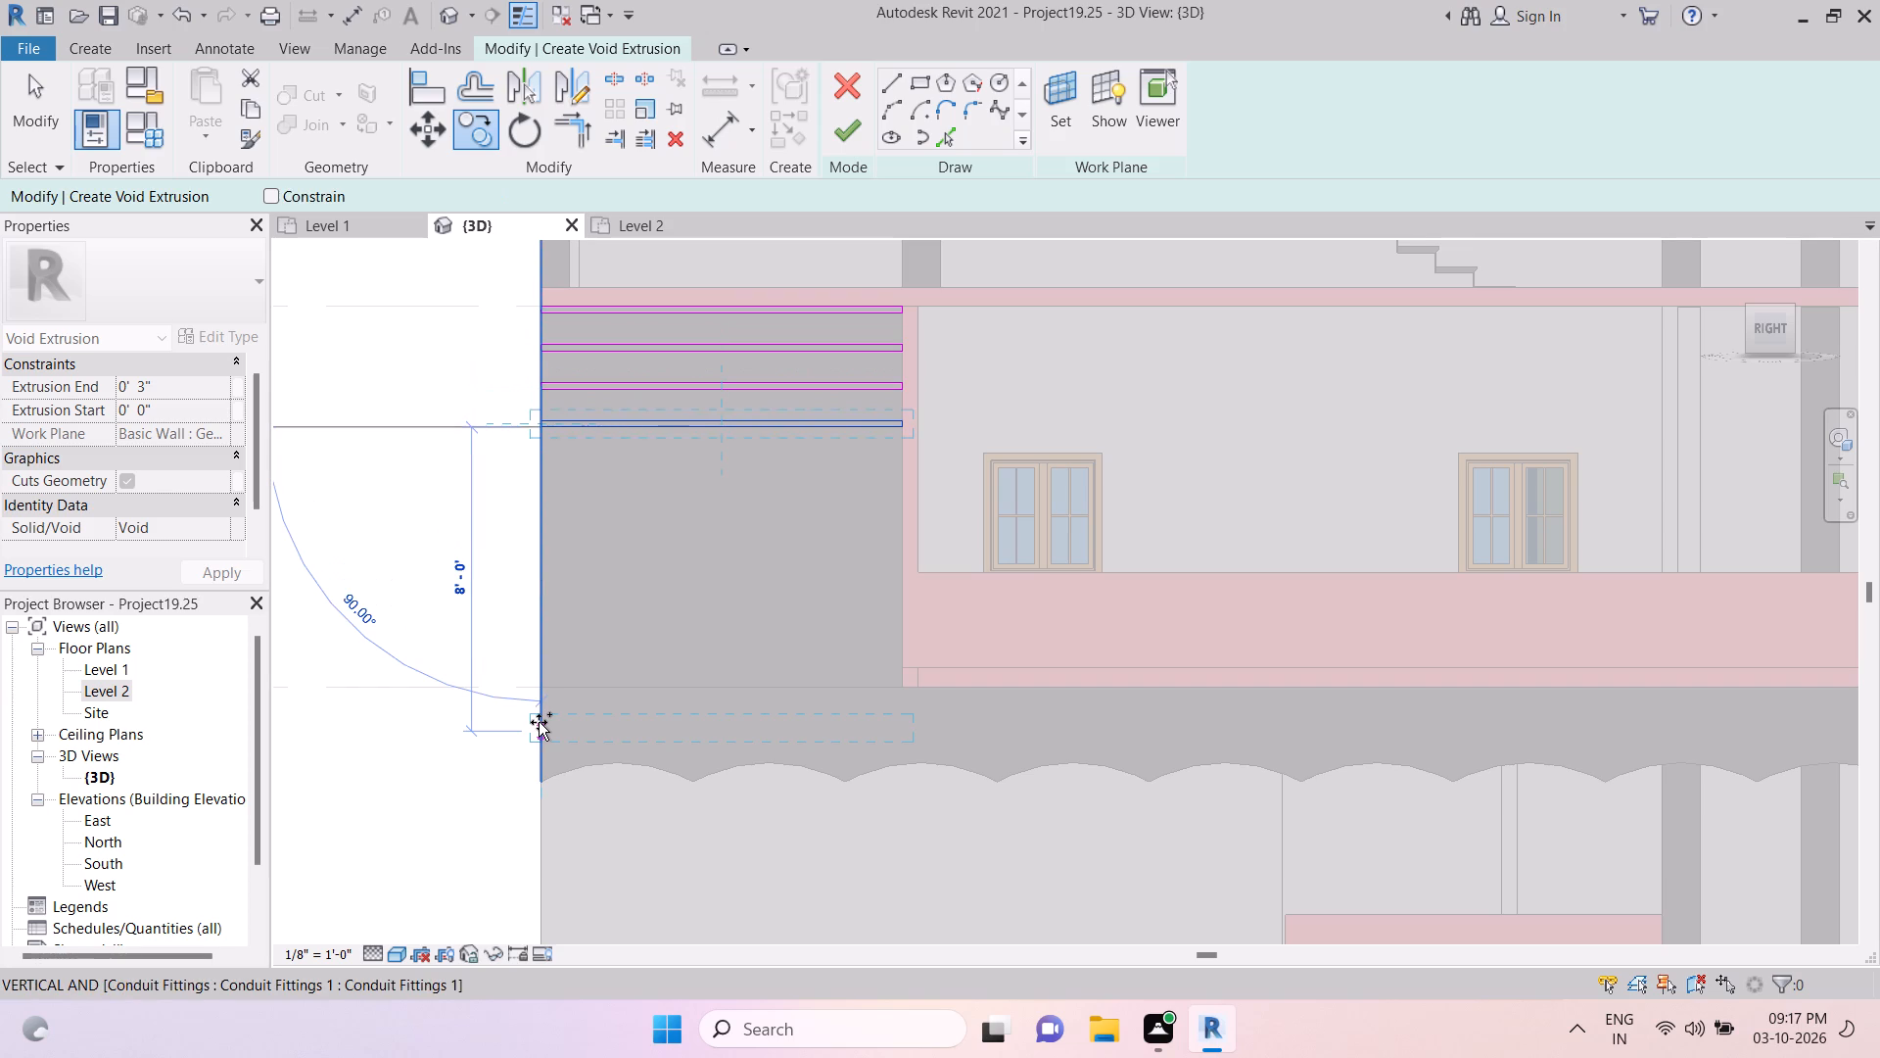
type("1'")
key("Return")
type("1'")
key("Return")
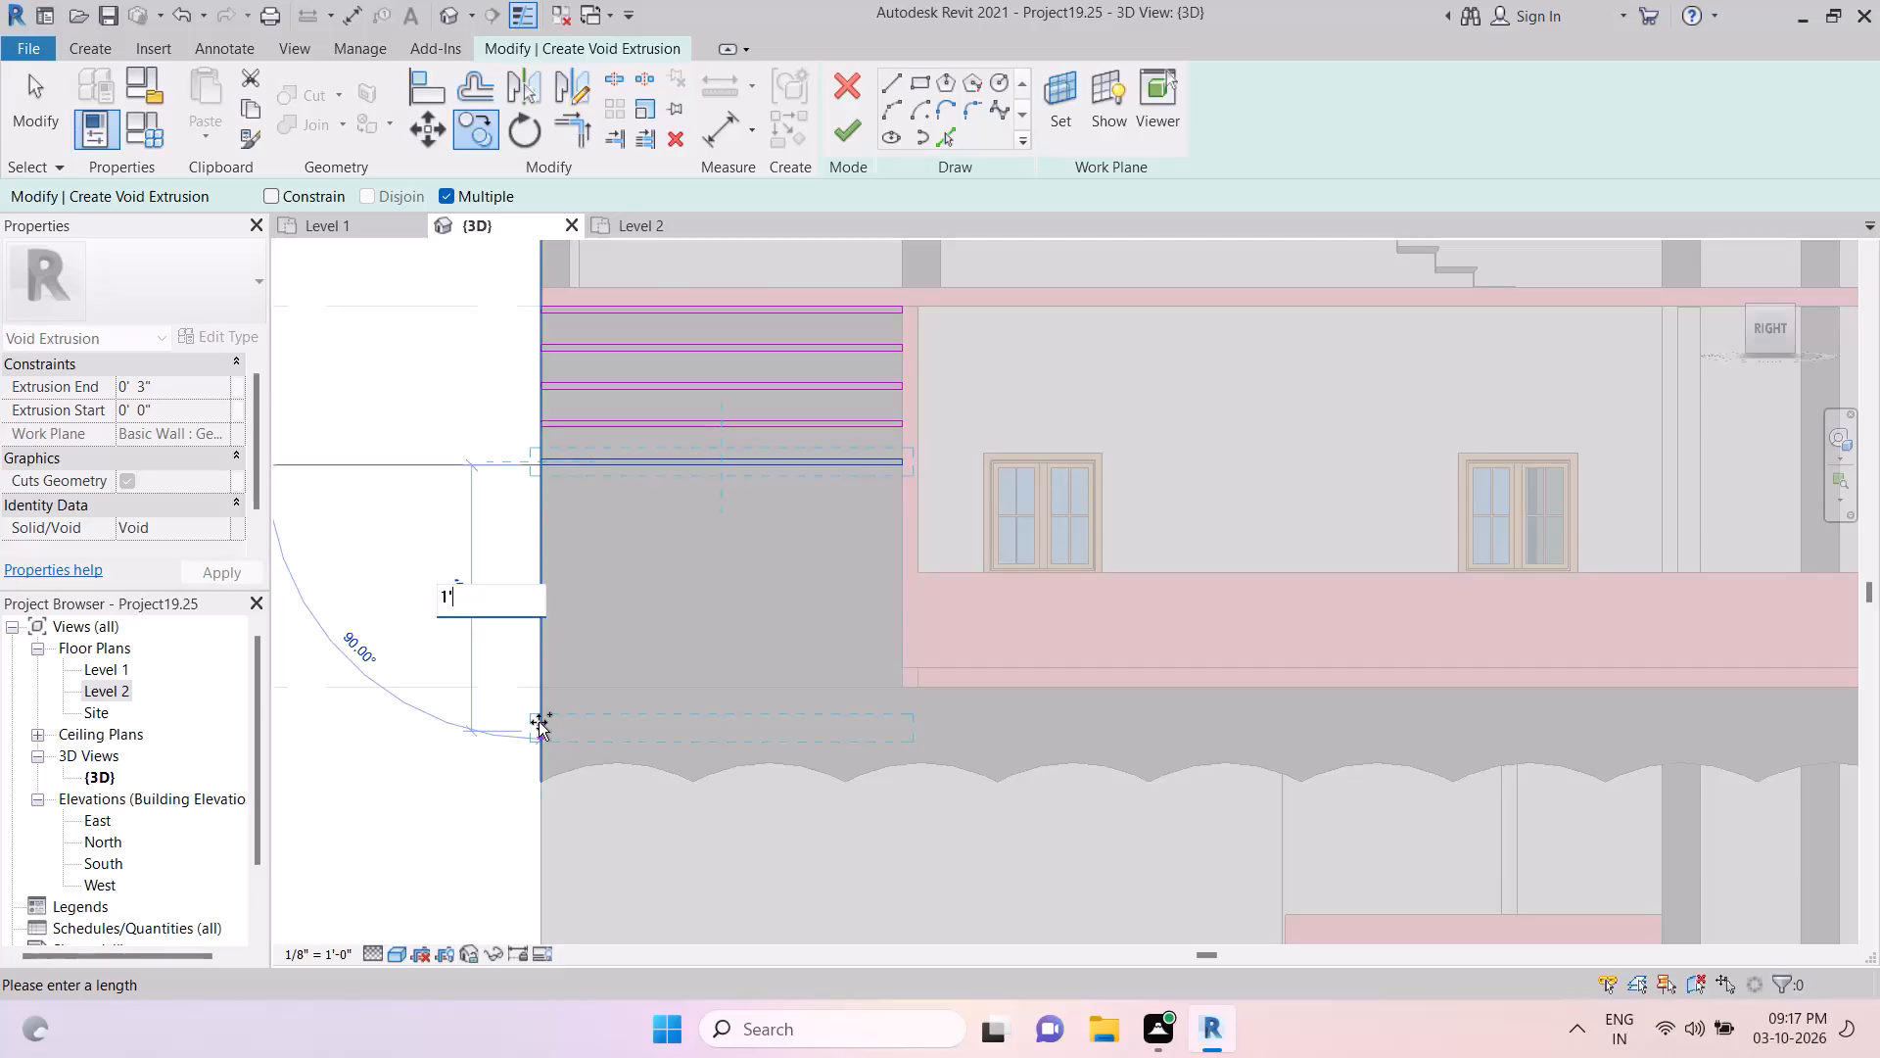
type("1'")
key("Return")
type("1'")
key("Return")
type("1'")
key("Return")
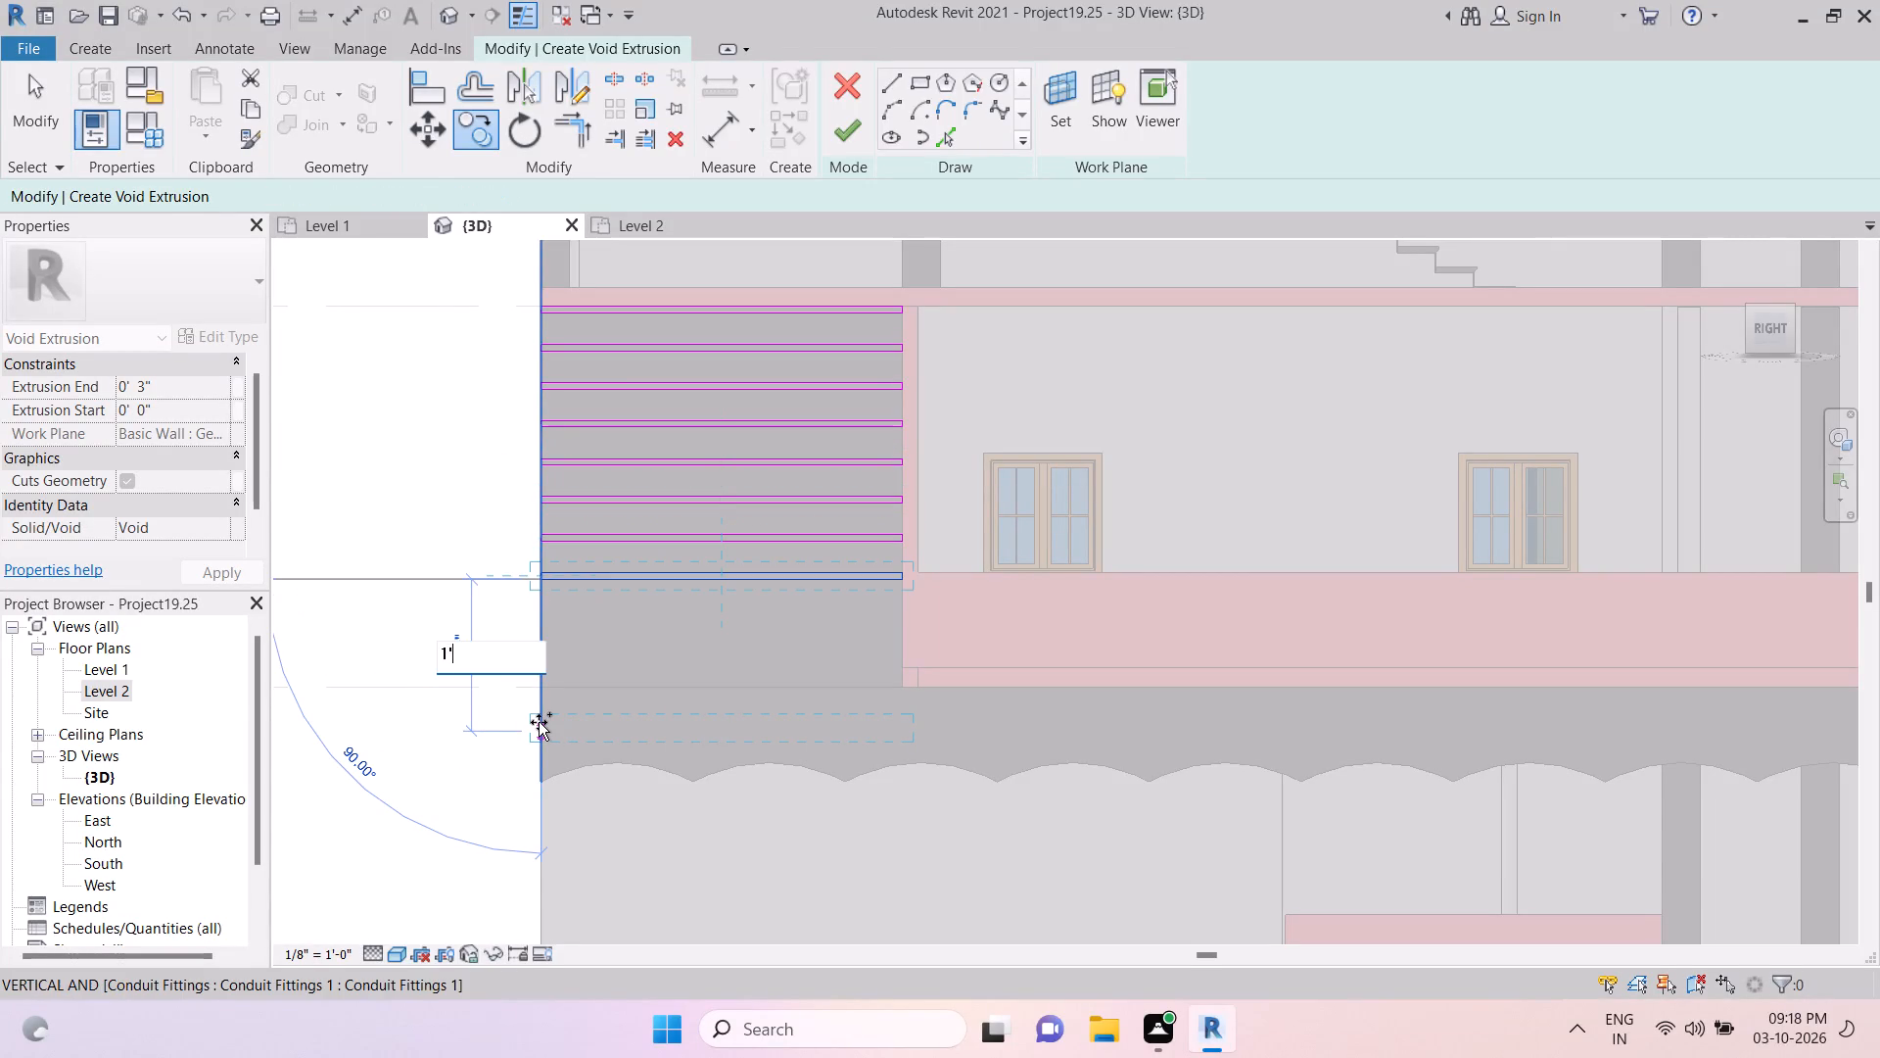
type("1'")
key("Return")
type("1'")
key("Return")
key("Escape")
key("Escape")
key("Escape")
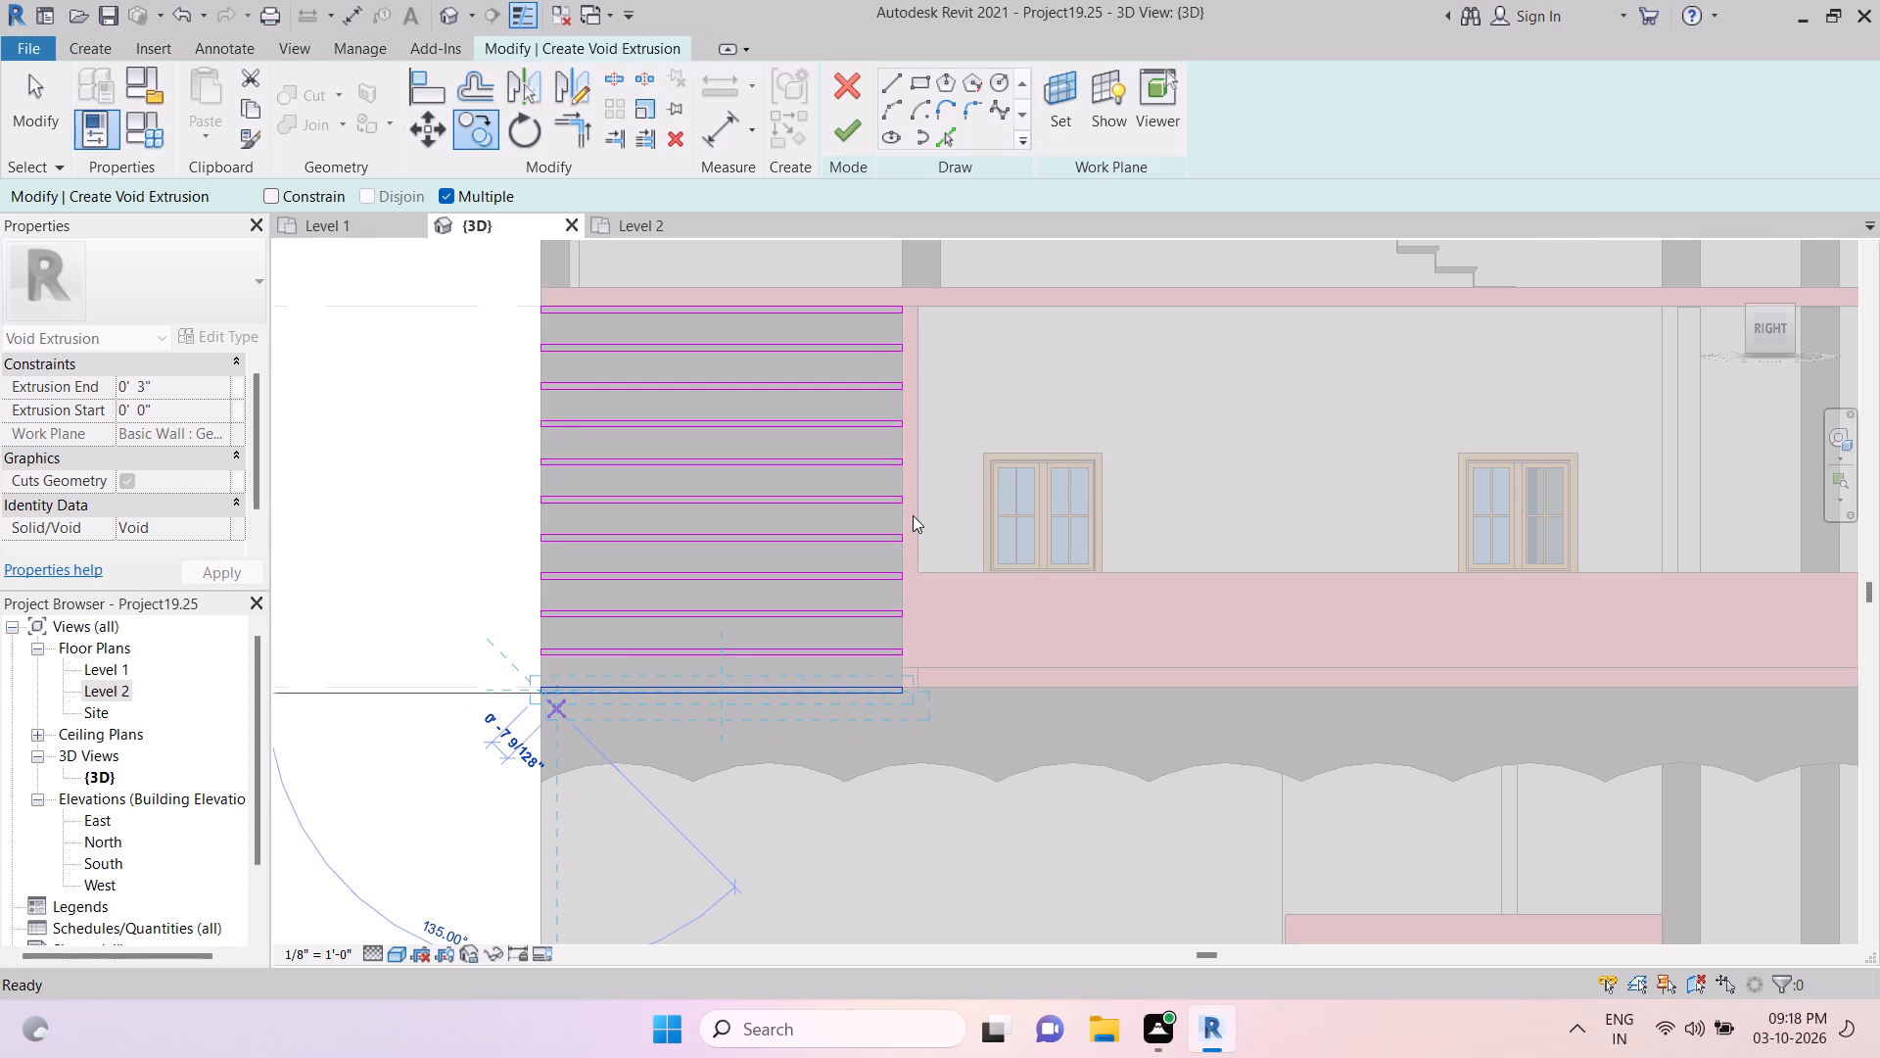
key("Escape")
key("Escape")
key("Escape")
left_click(861, 129)
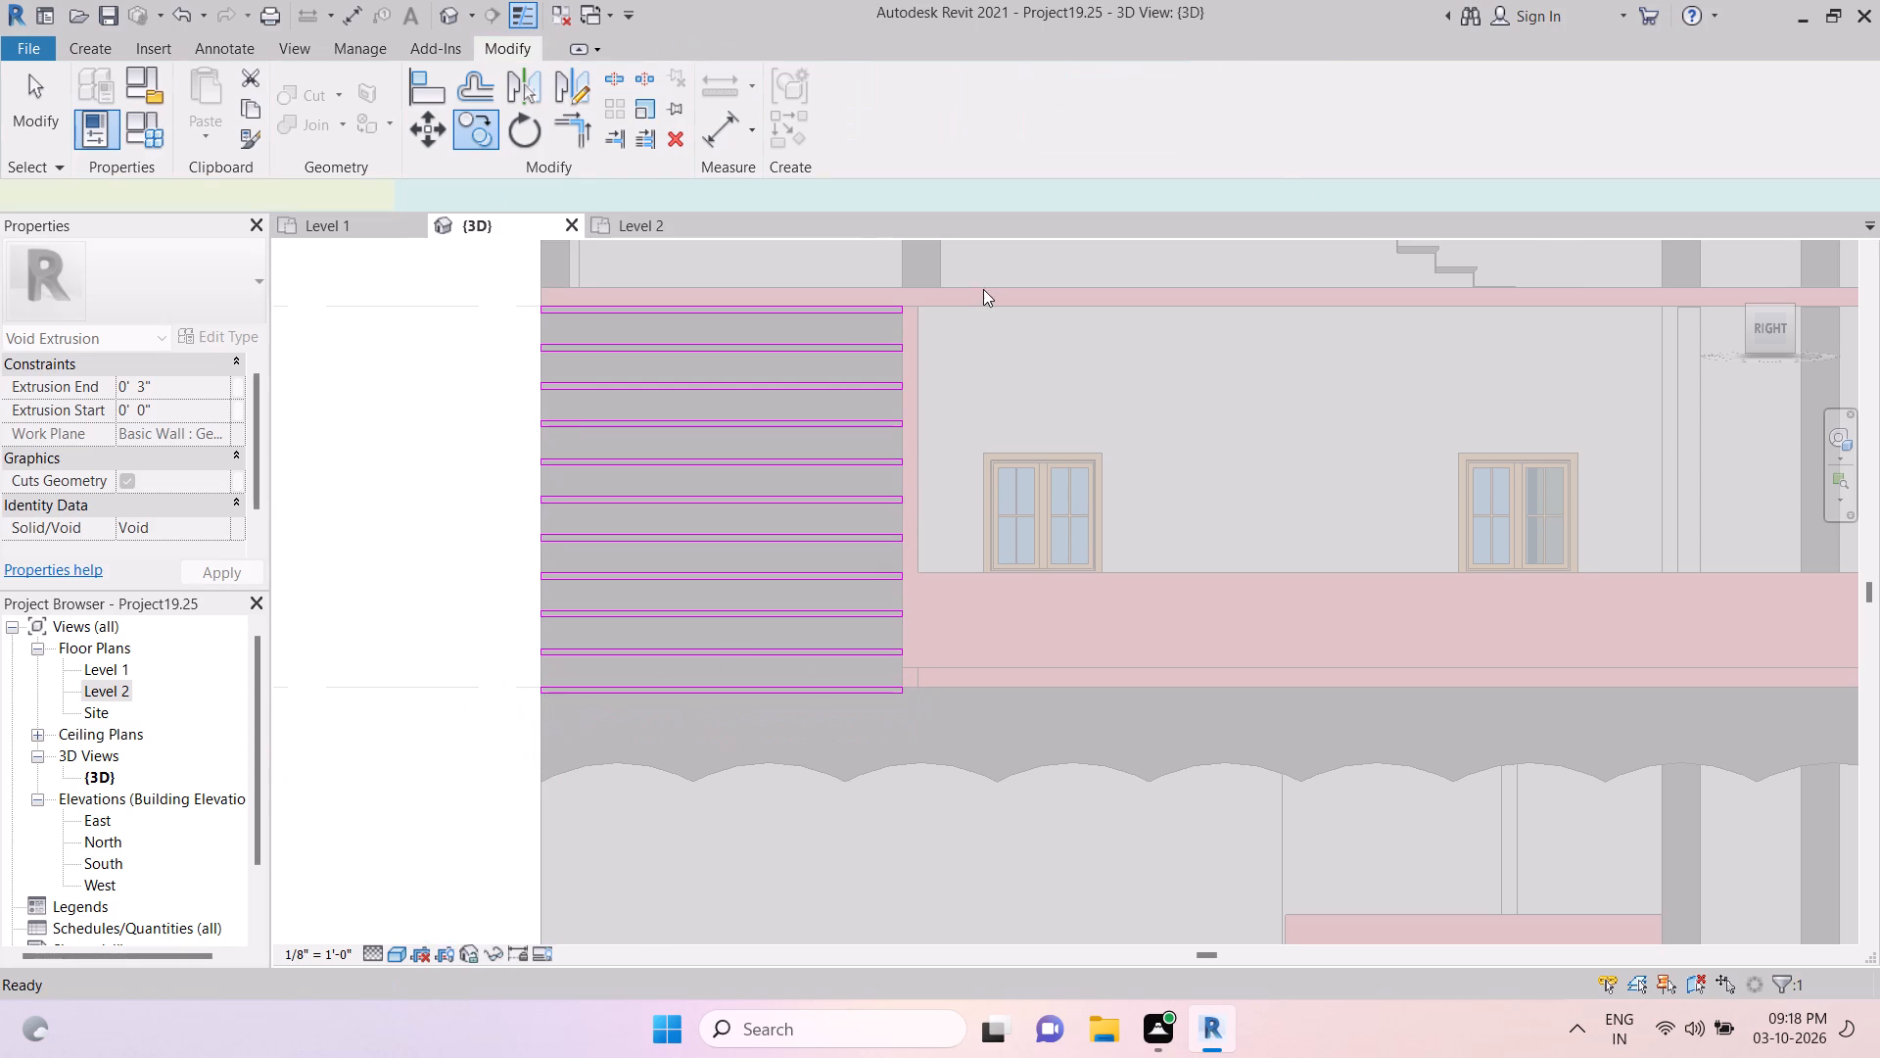
Stretch the uppermost void strip beyond the panel's vertical edge on the window side.
scroll(915, 411, "down", 4)
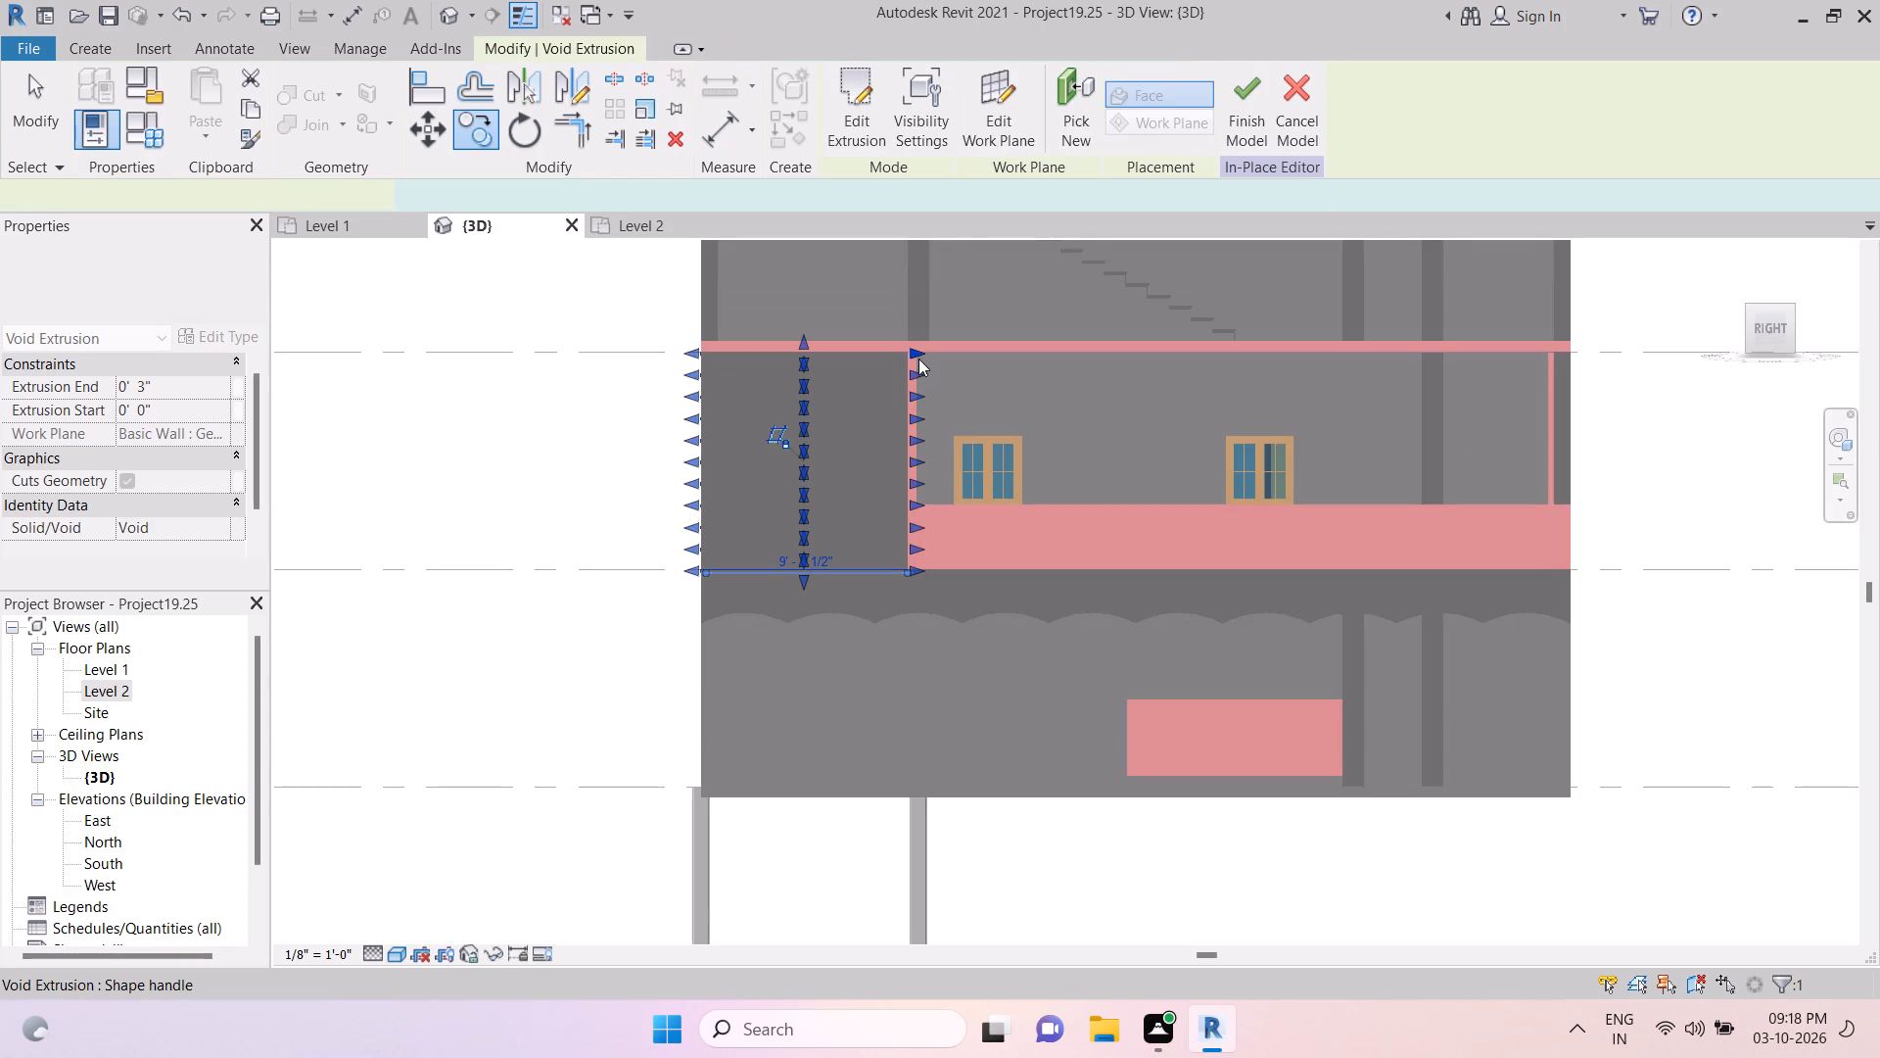
left_click_drag(916, 356, 945, 357)
key("Escape")
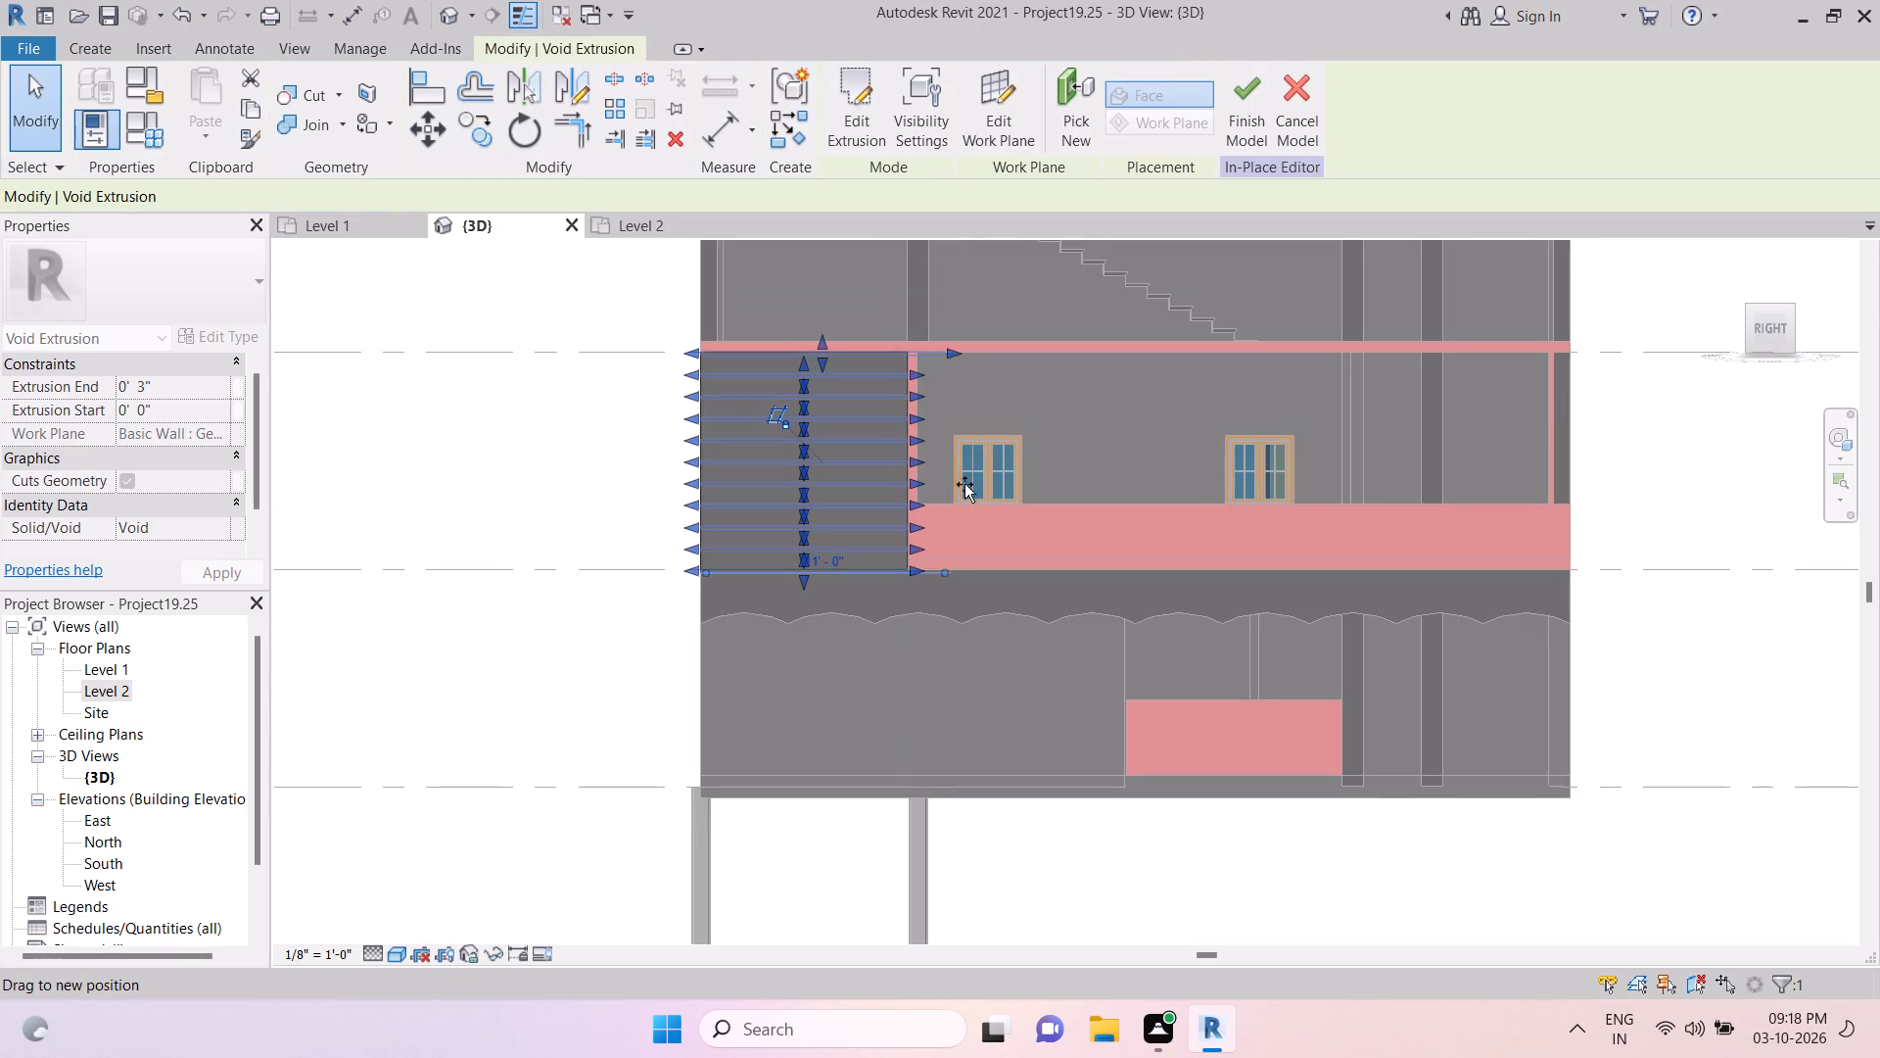
key("Escape")
From the front, stretch the void extrusion outward past the panel's outer face, to an extrusion start of about -4 3/16".
scroll(943, 485, "down", 4)
middle_click_drag(986, 539, 1272, 670, "shift")
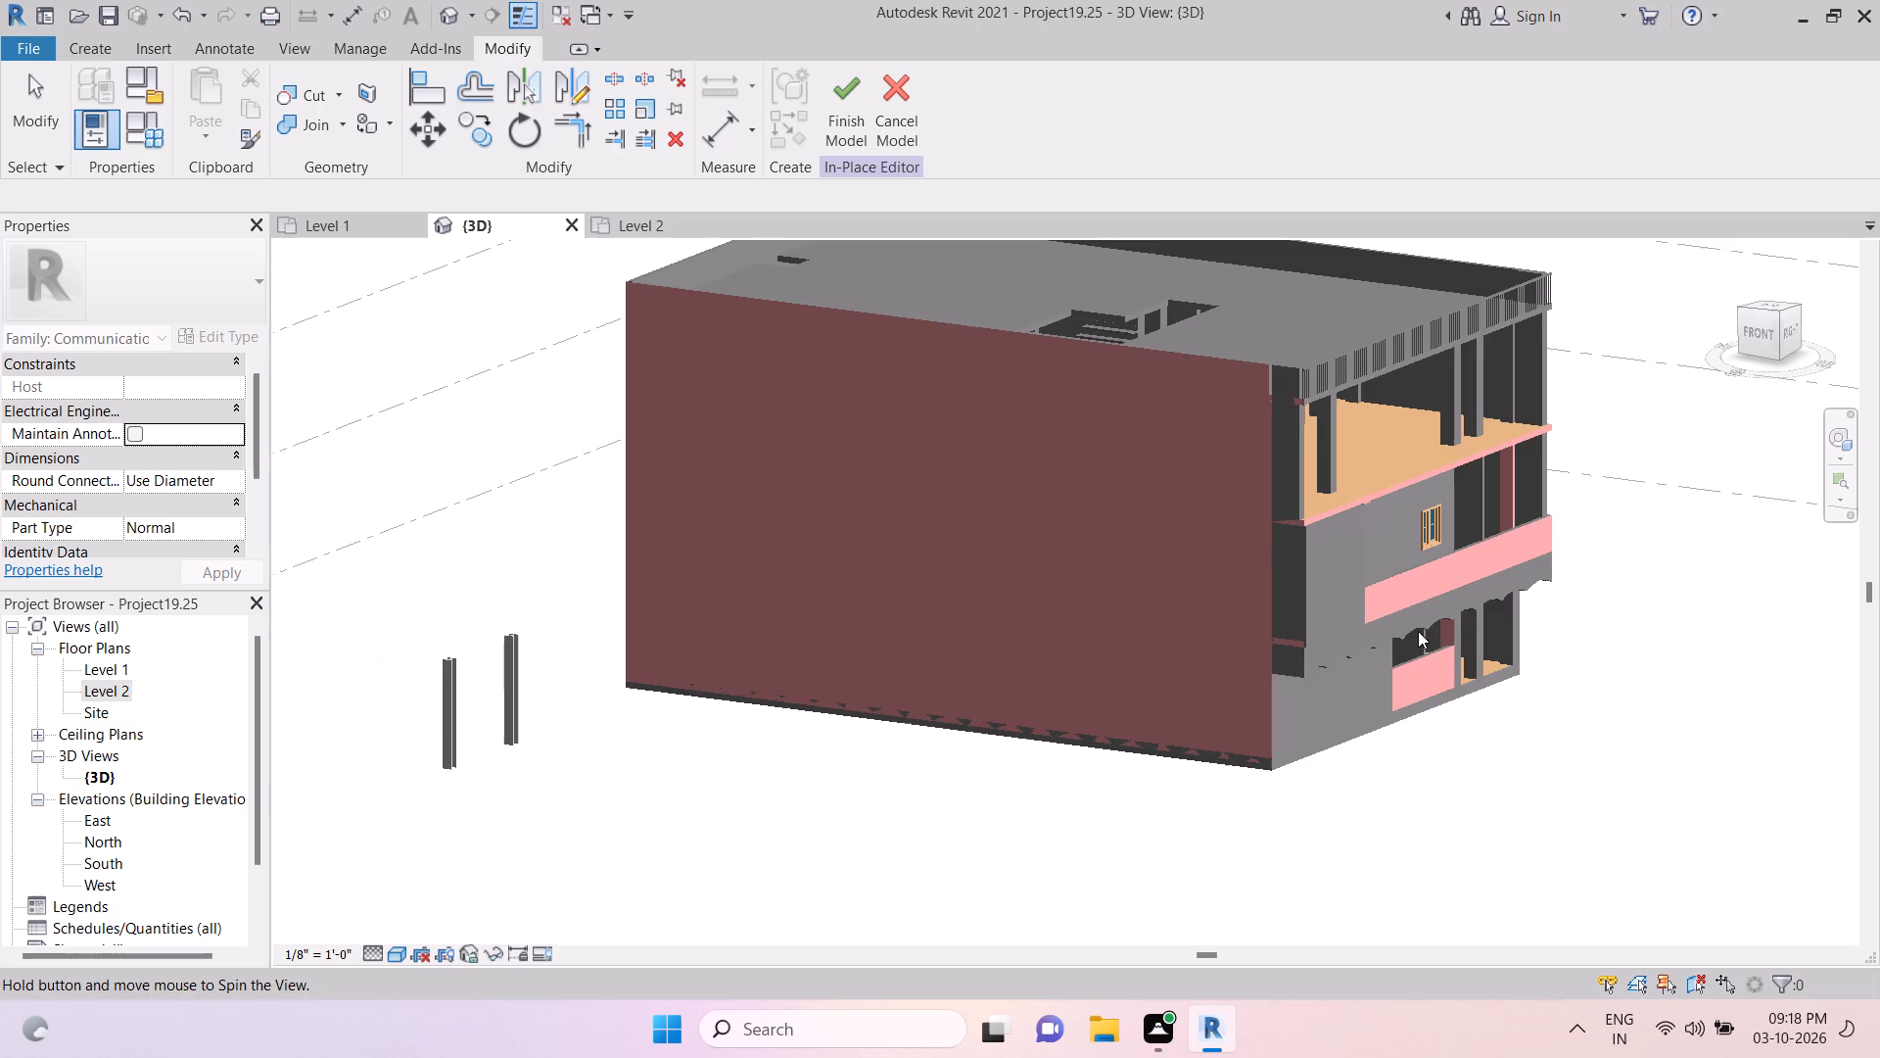
scroll(1472, 553, "up", 11)
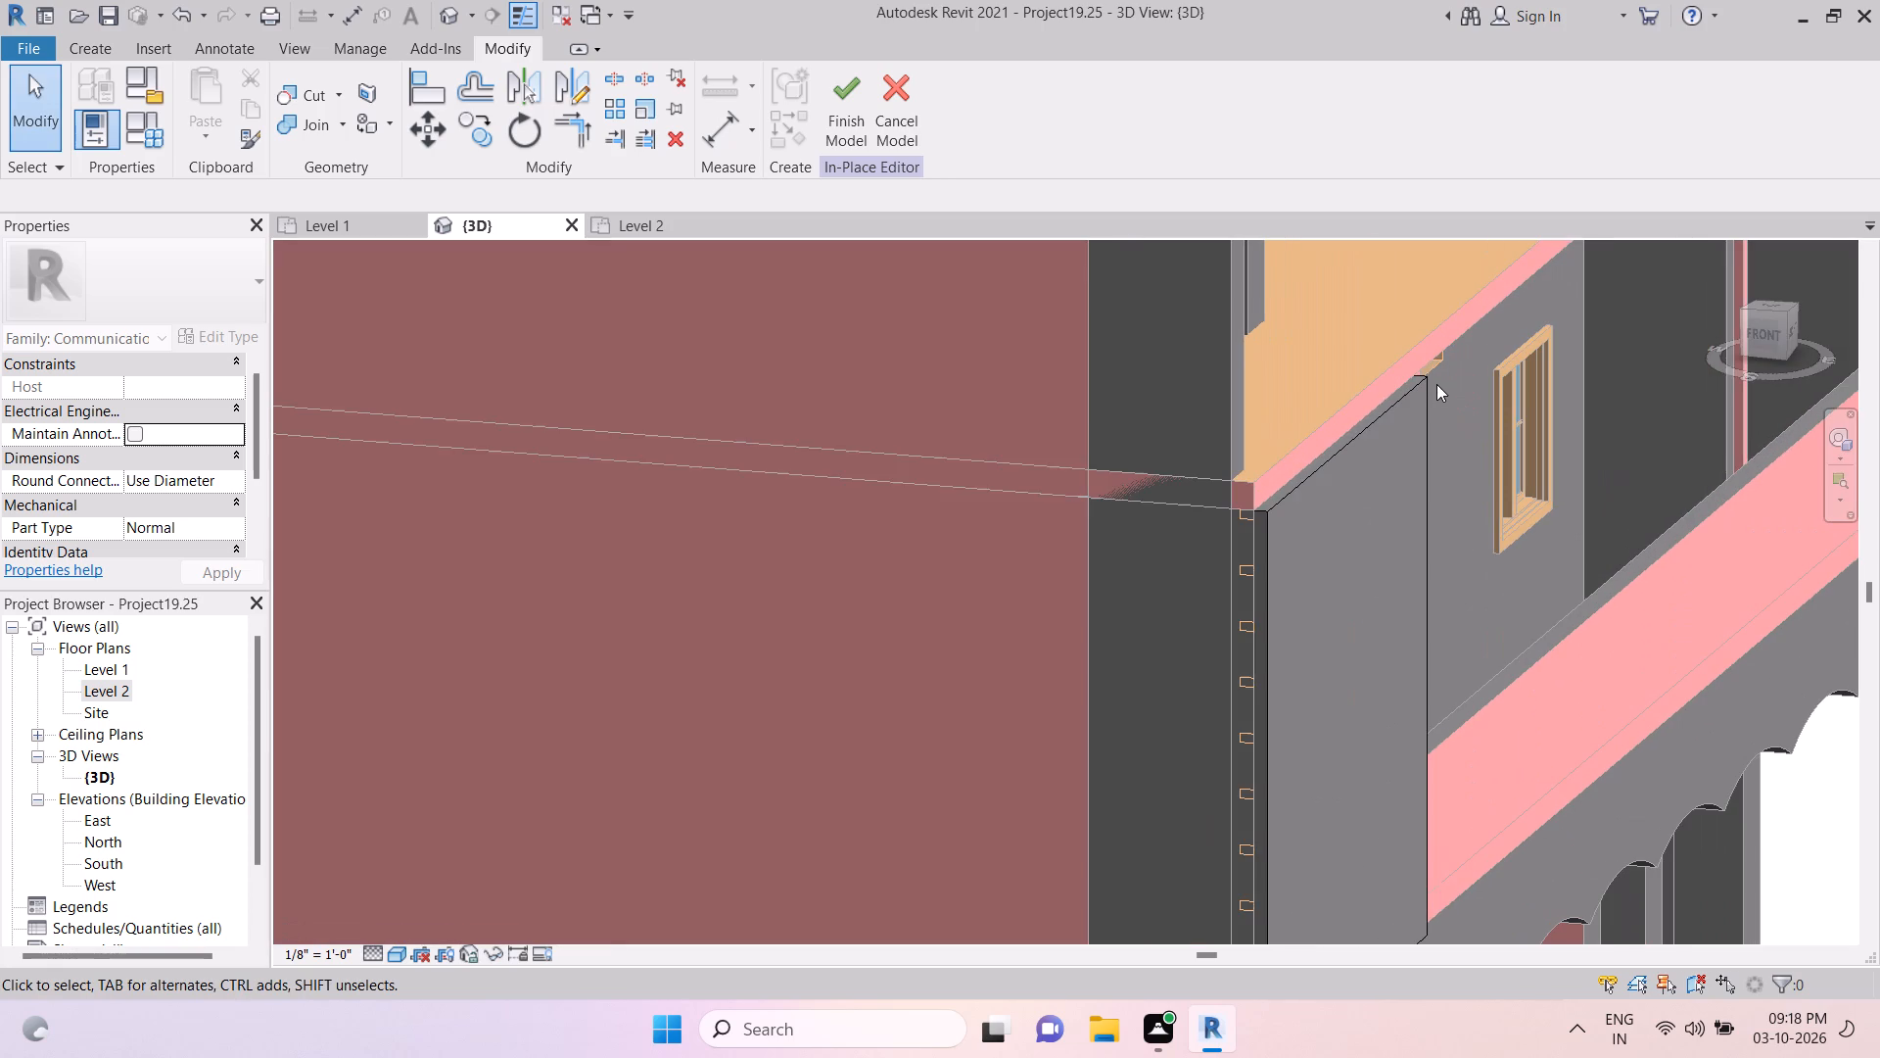
left_click(1434, 362)
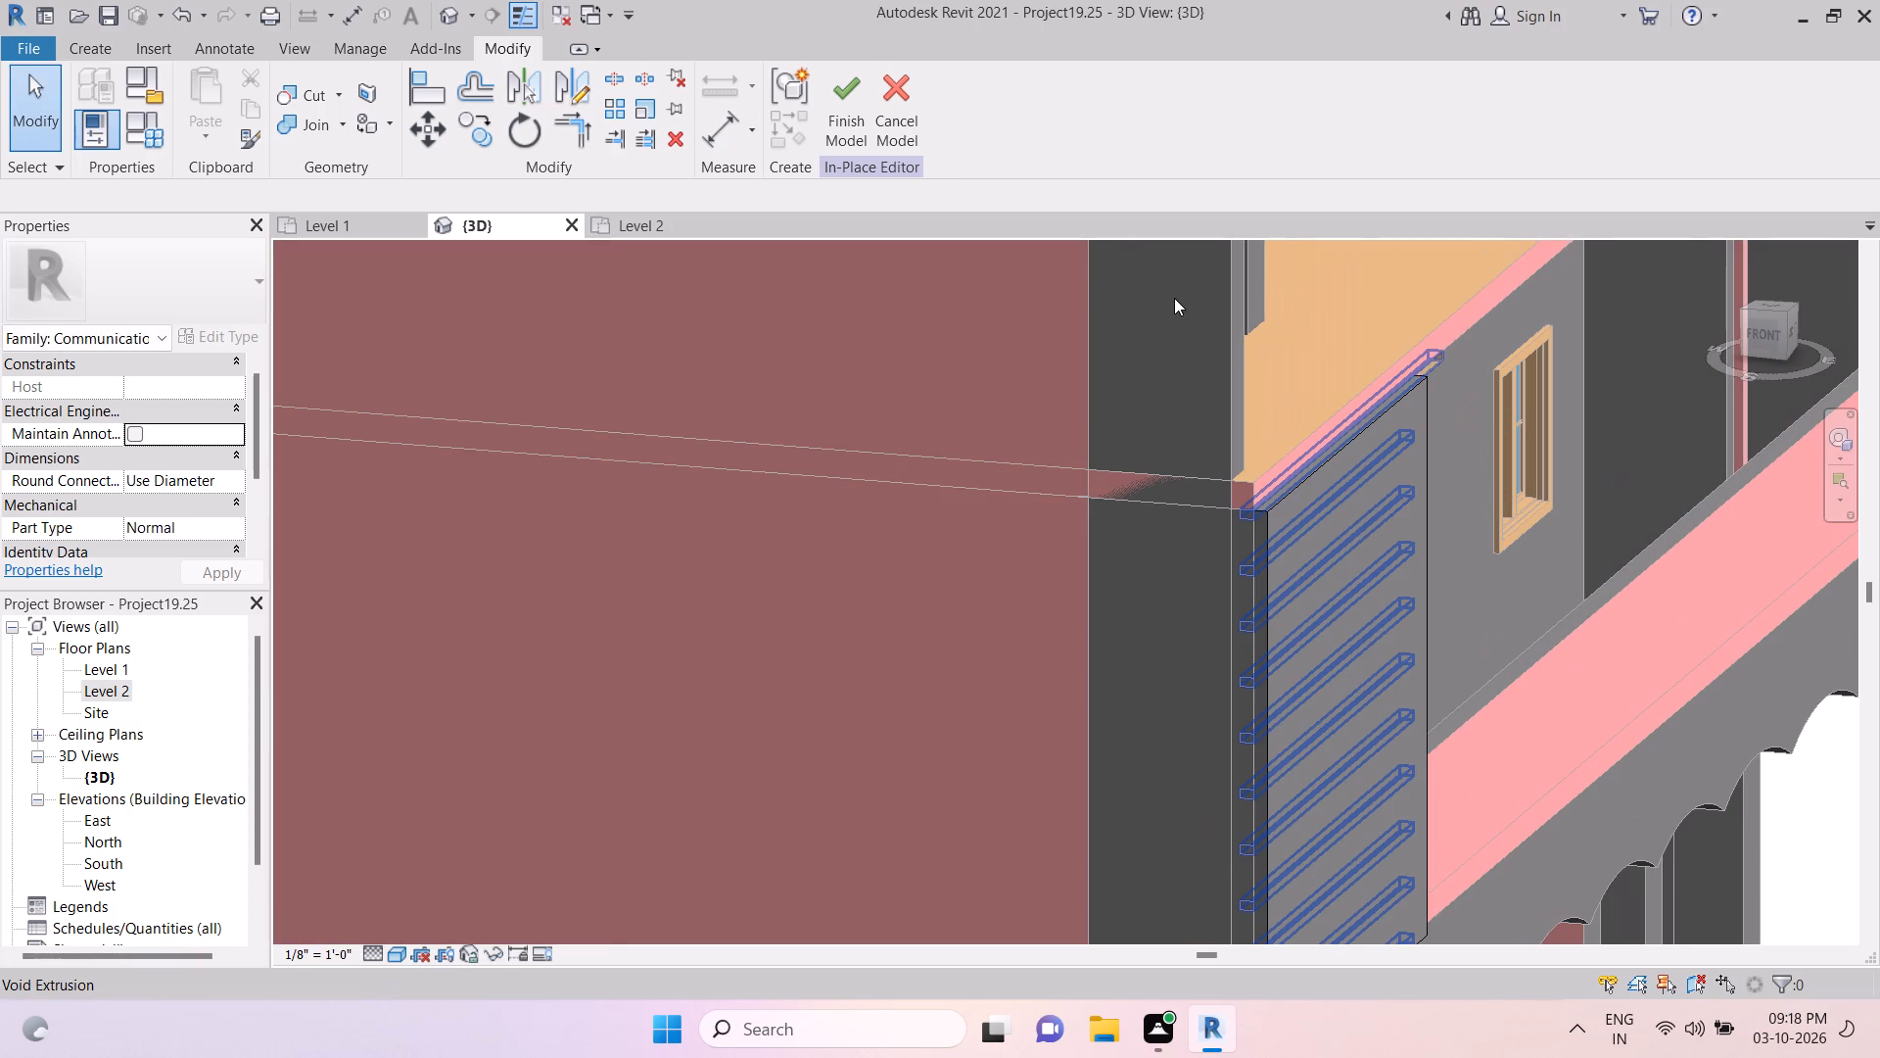
left_click(1755, 337)
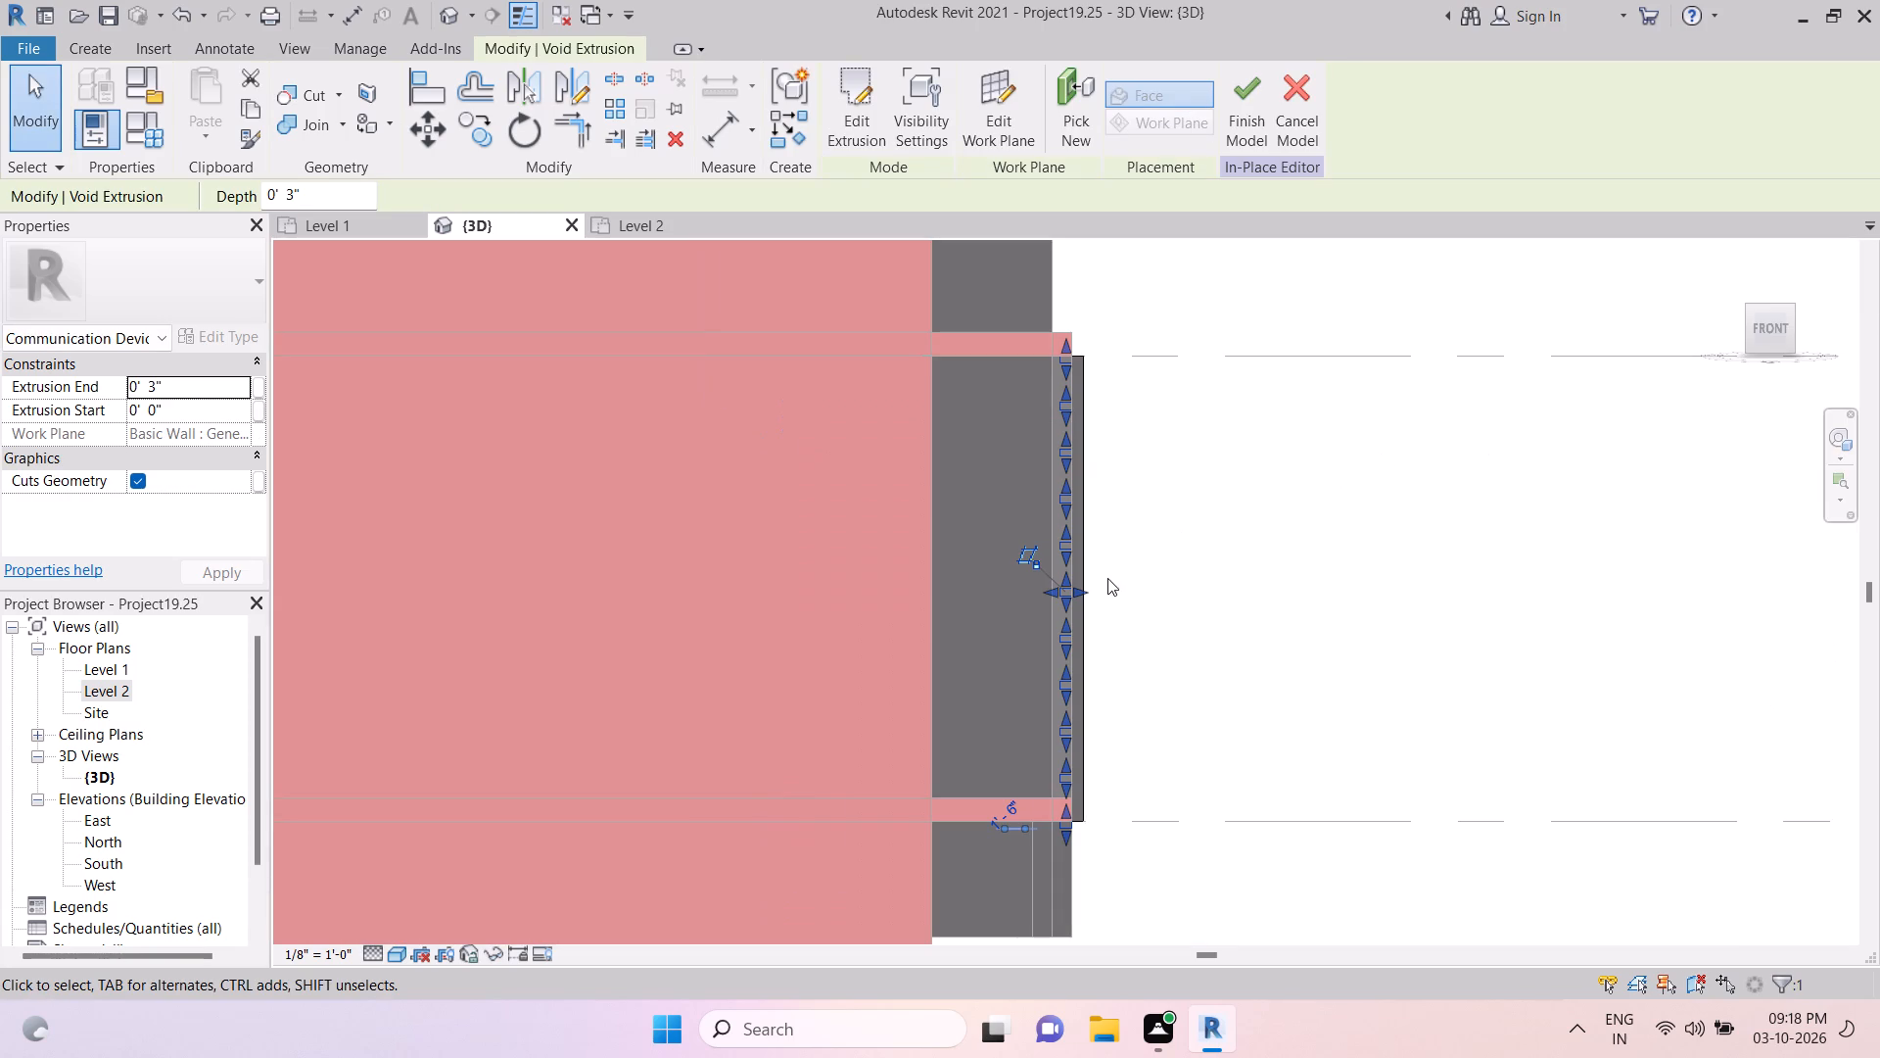
scroll(1089, 582, "up", 8)
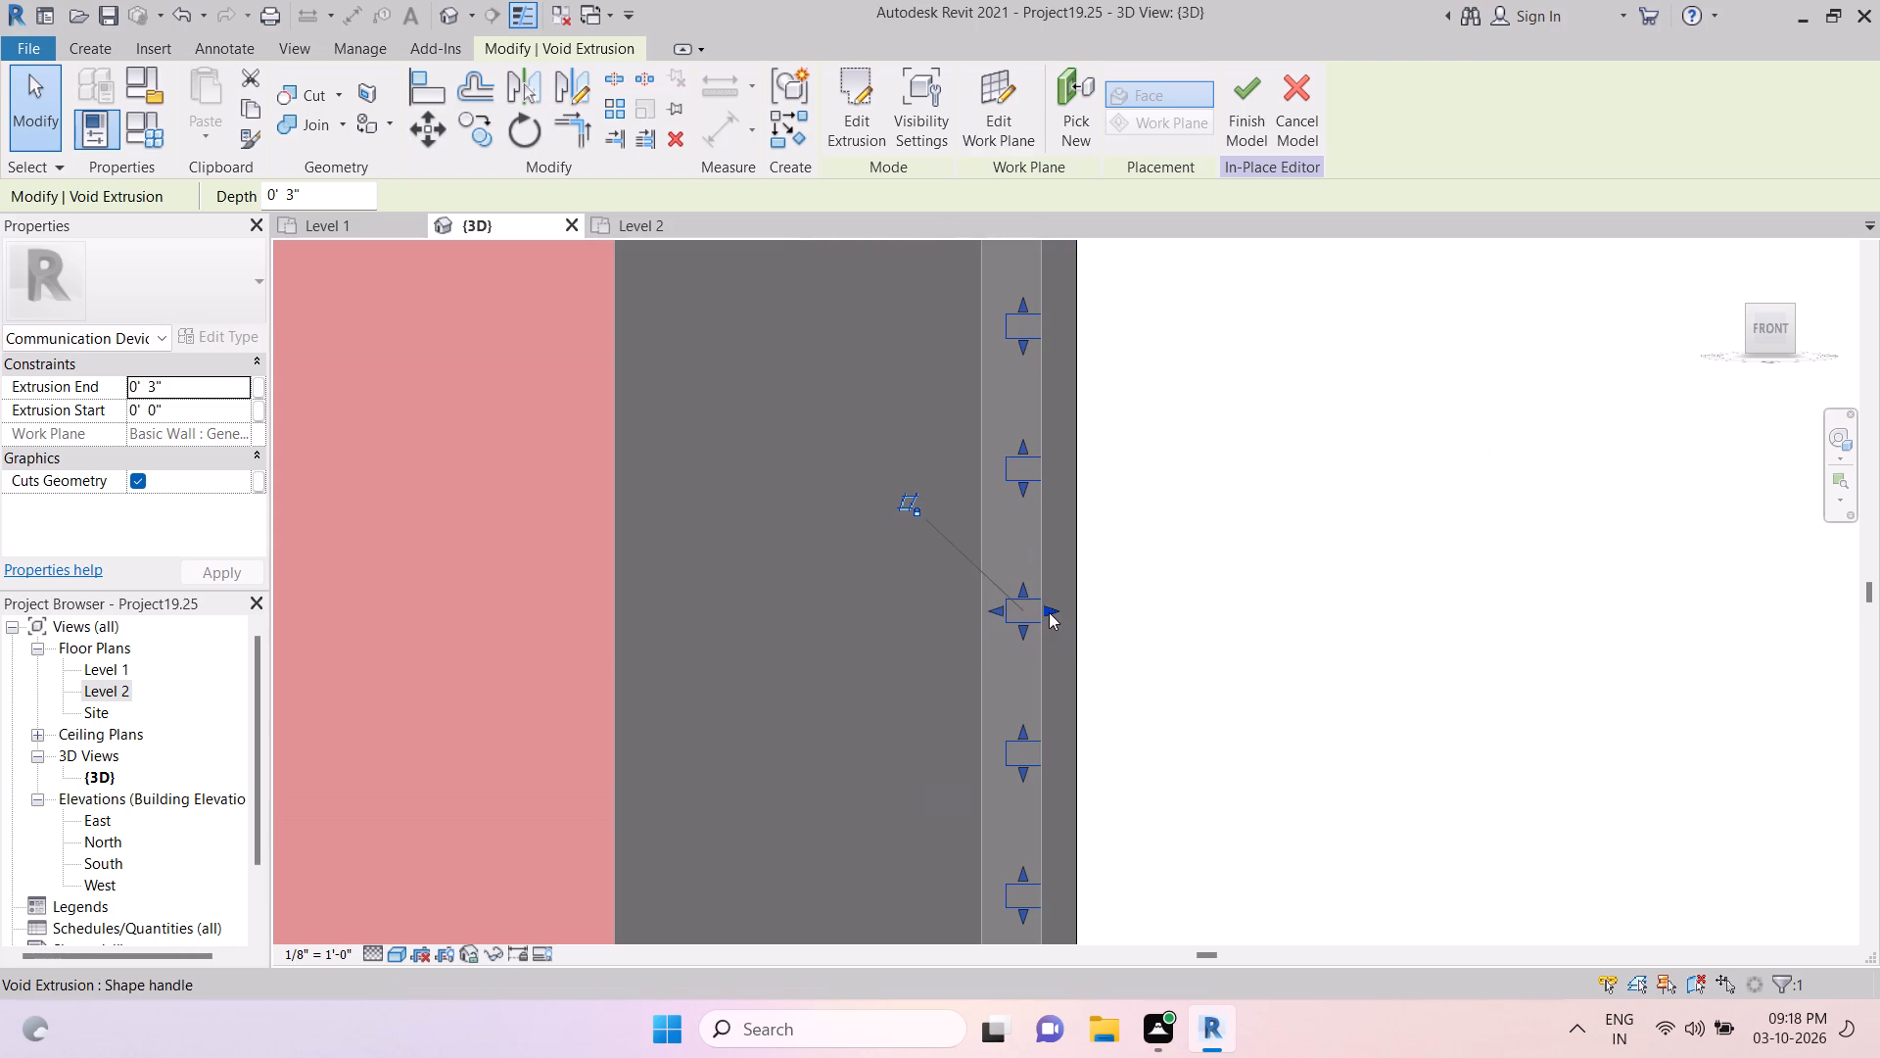
left_click_drag(1049, 603, 1092, 606)
key("Escape")
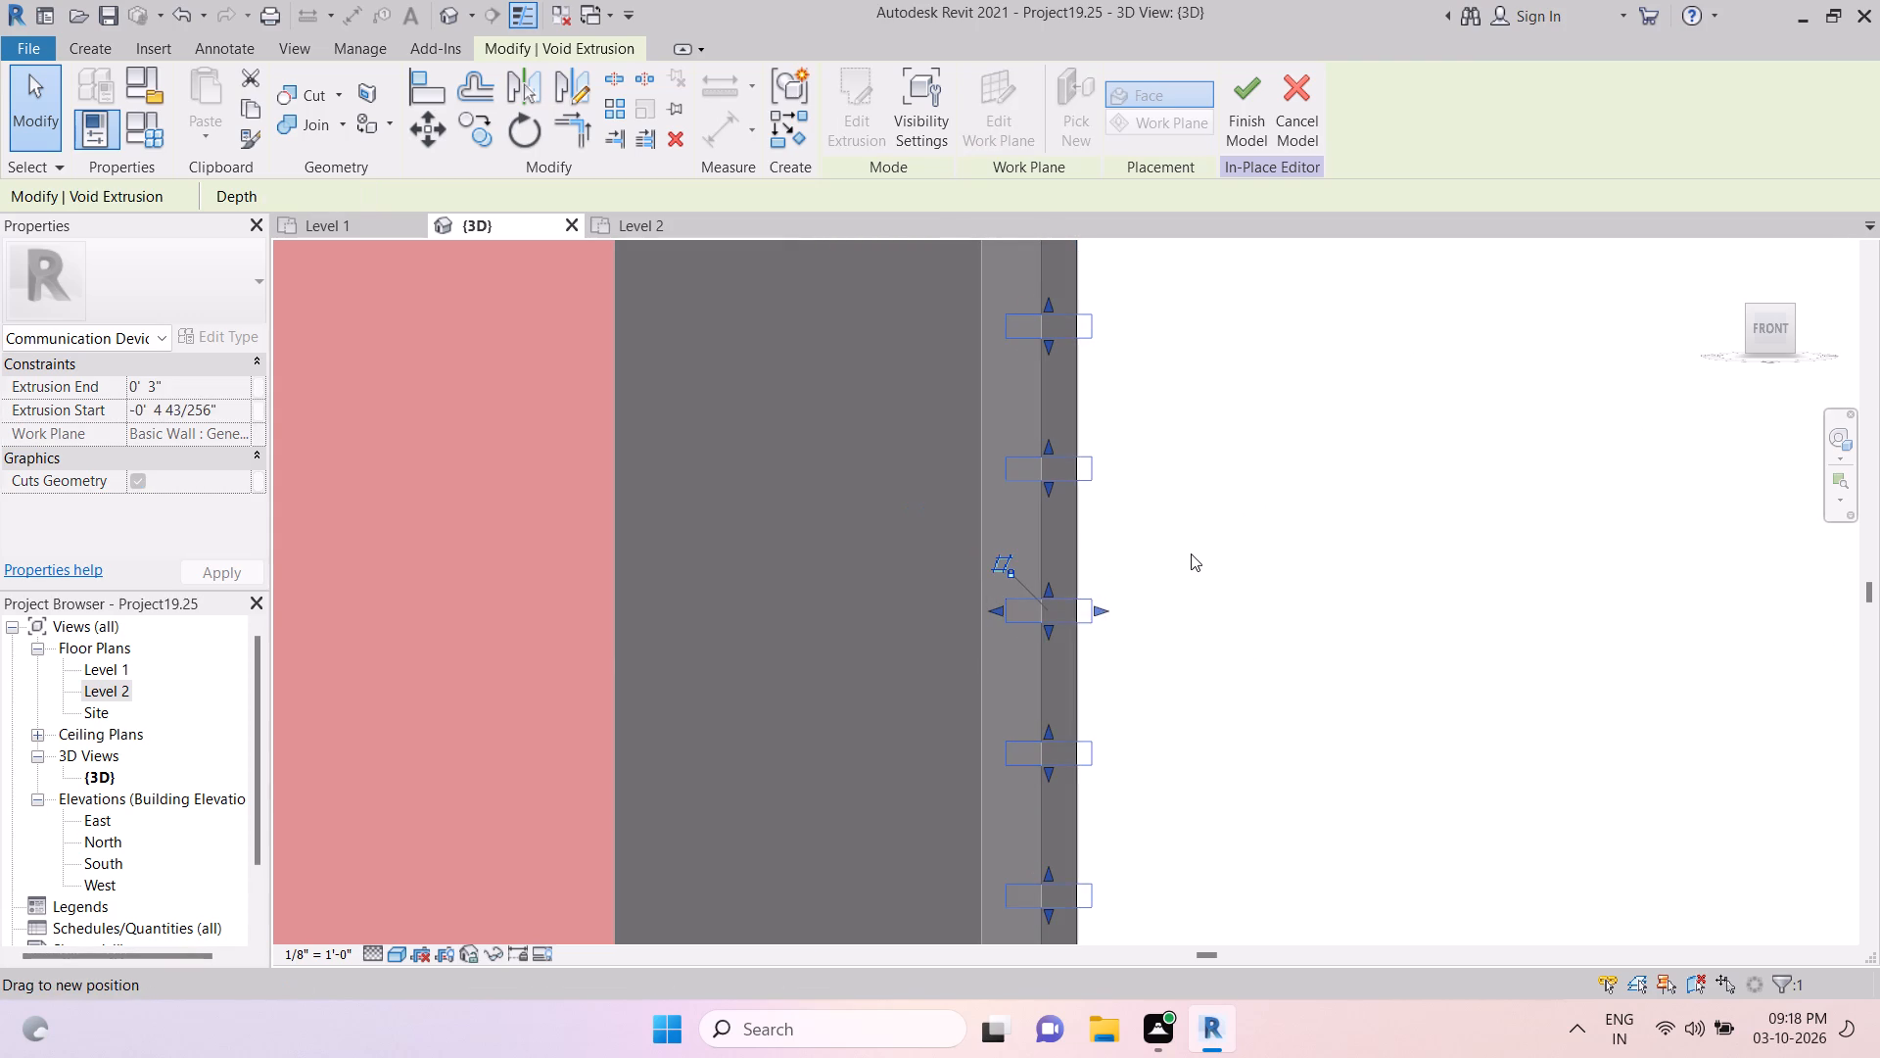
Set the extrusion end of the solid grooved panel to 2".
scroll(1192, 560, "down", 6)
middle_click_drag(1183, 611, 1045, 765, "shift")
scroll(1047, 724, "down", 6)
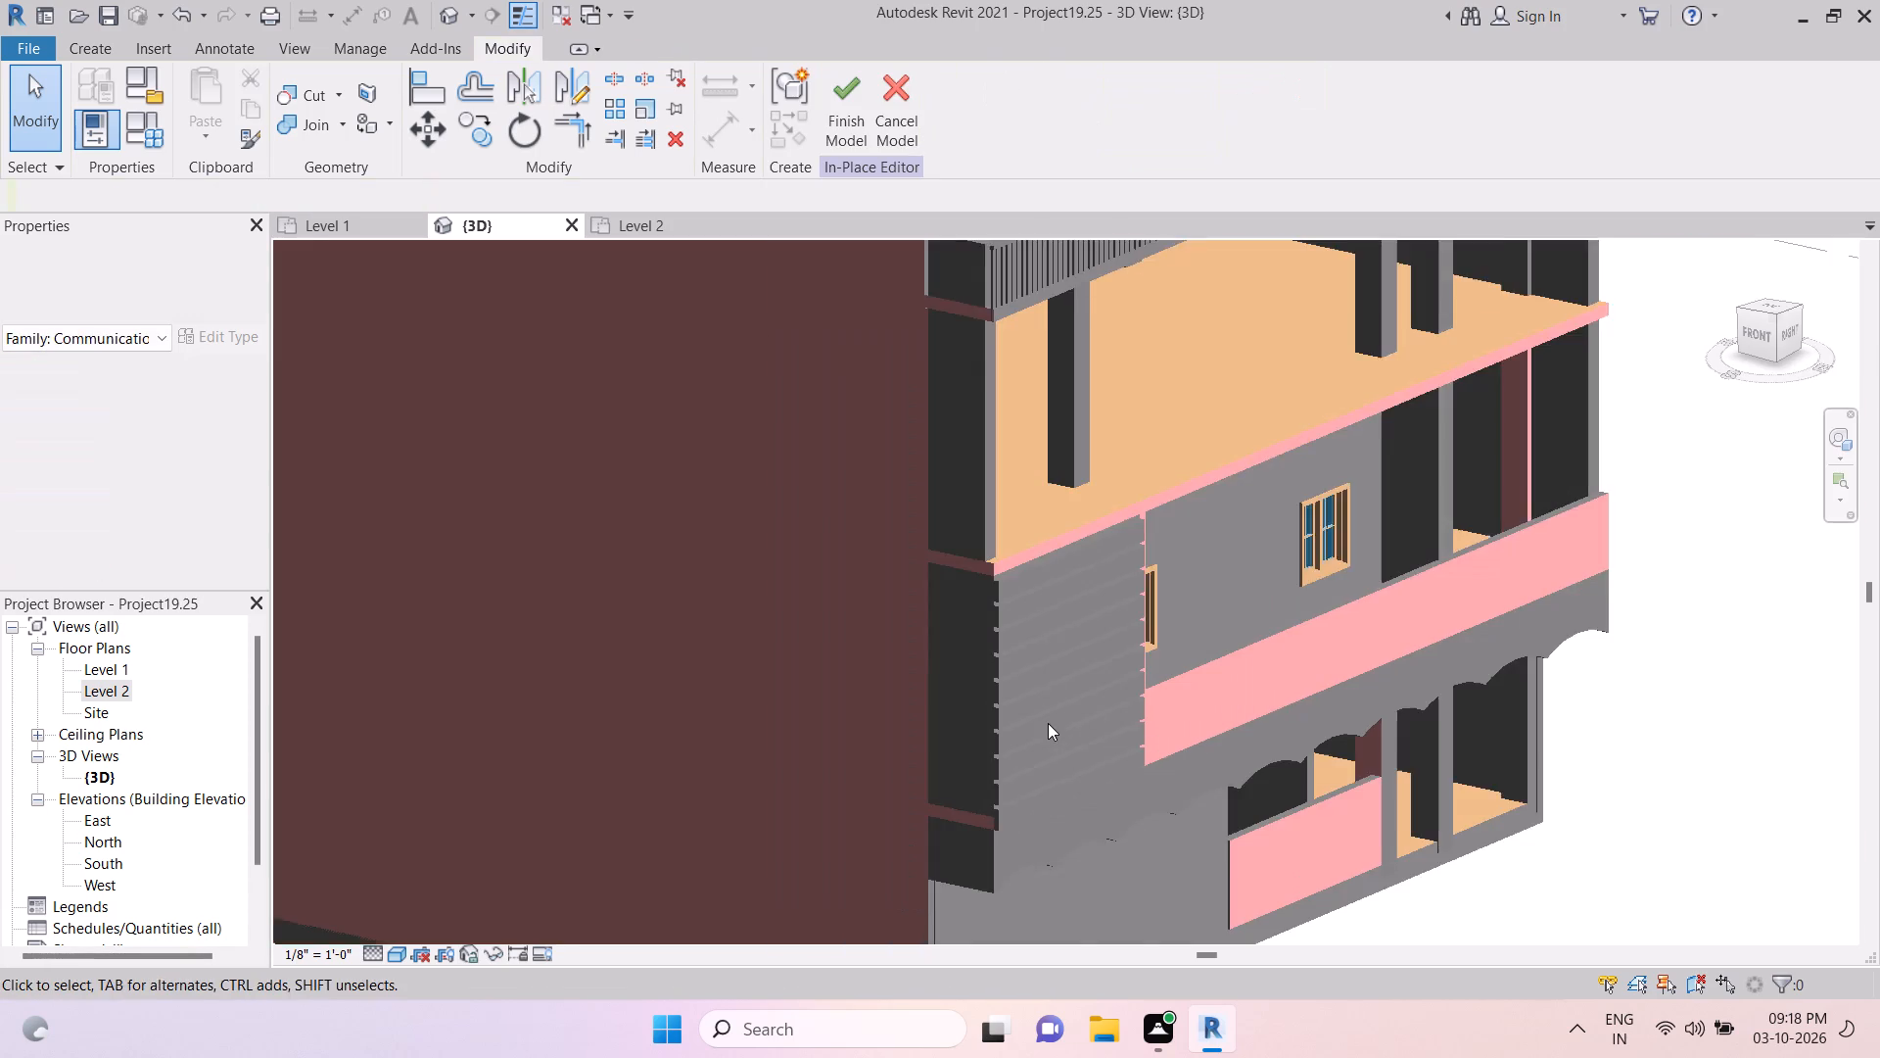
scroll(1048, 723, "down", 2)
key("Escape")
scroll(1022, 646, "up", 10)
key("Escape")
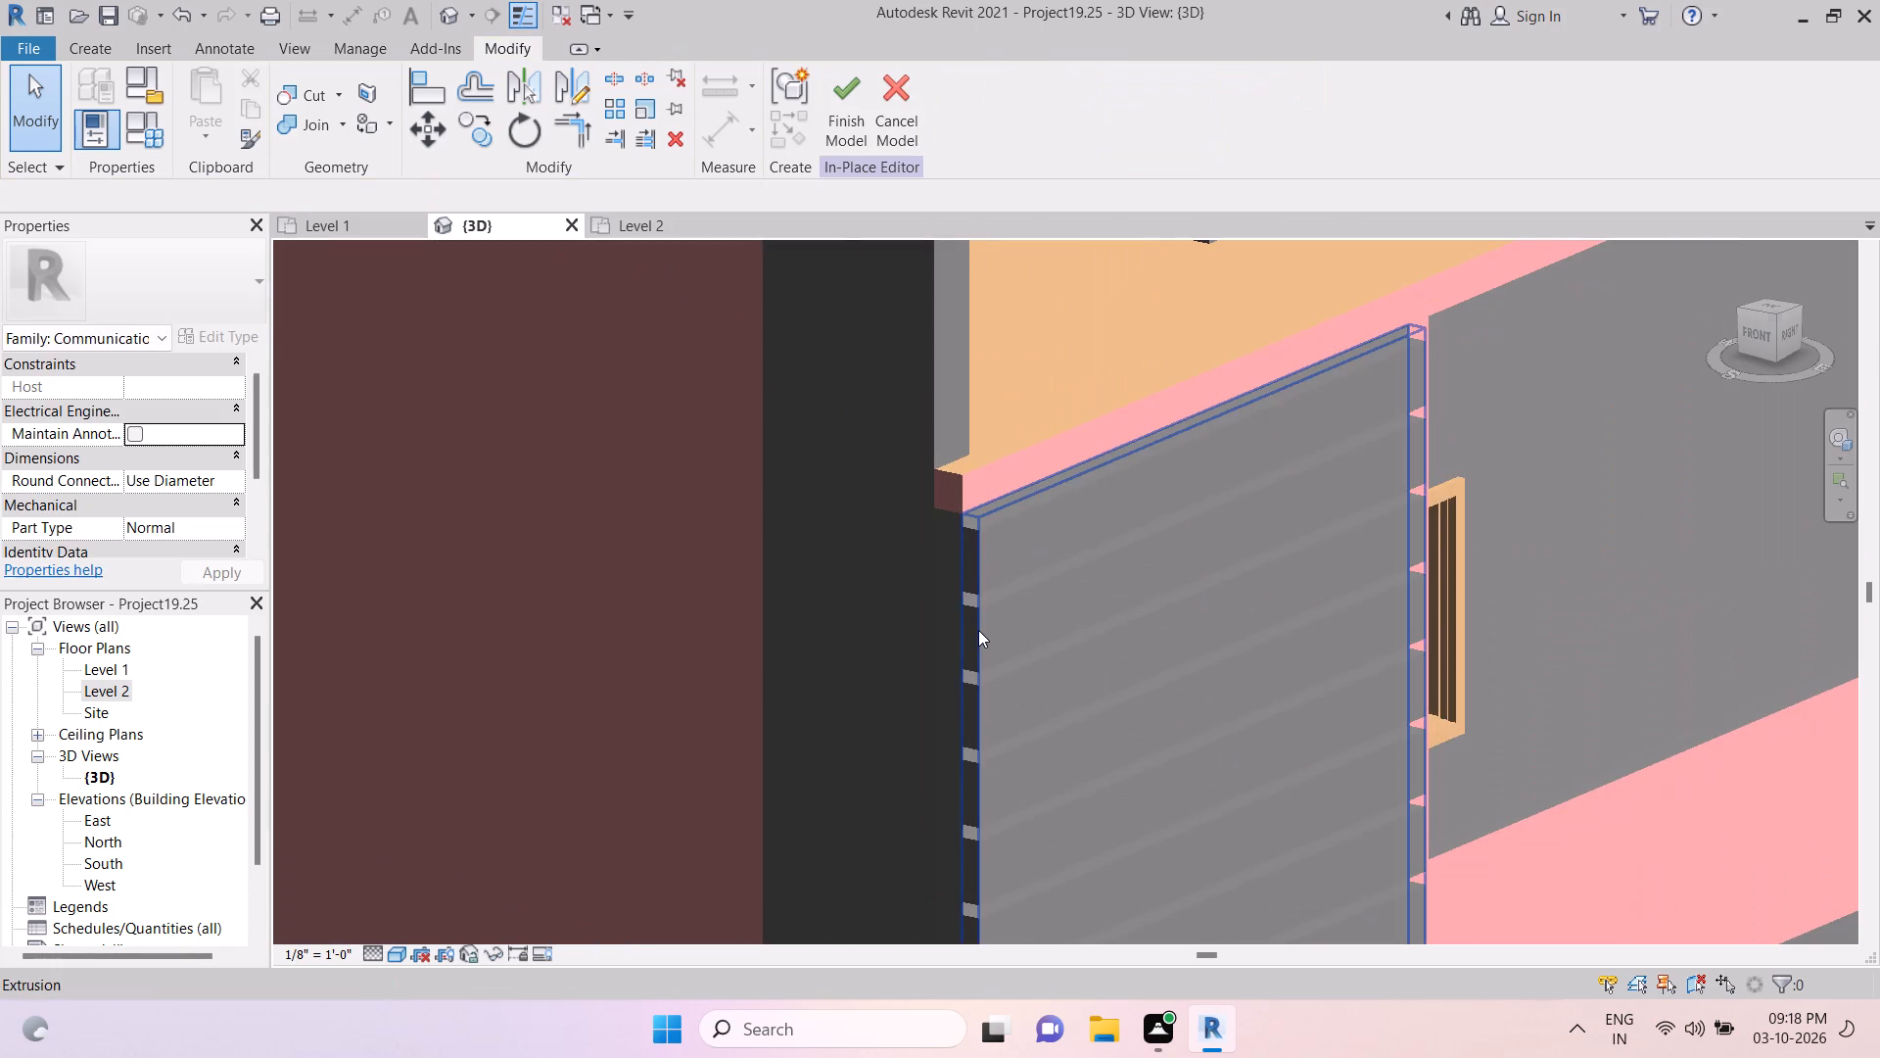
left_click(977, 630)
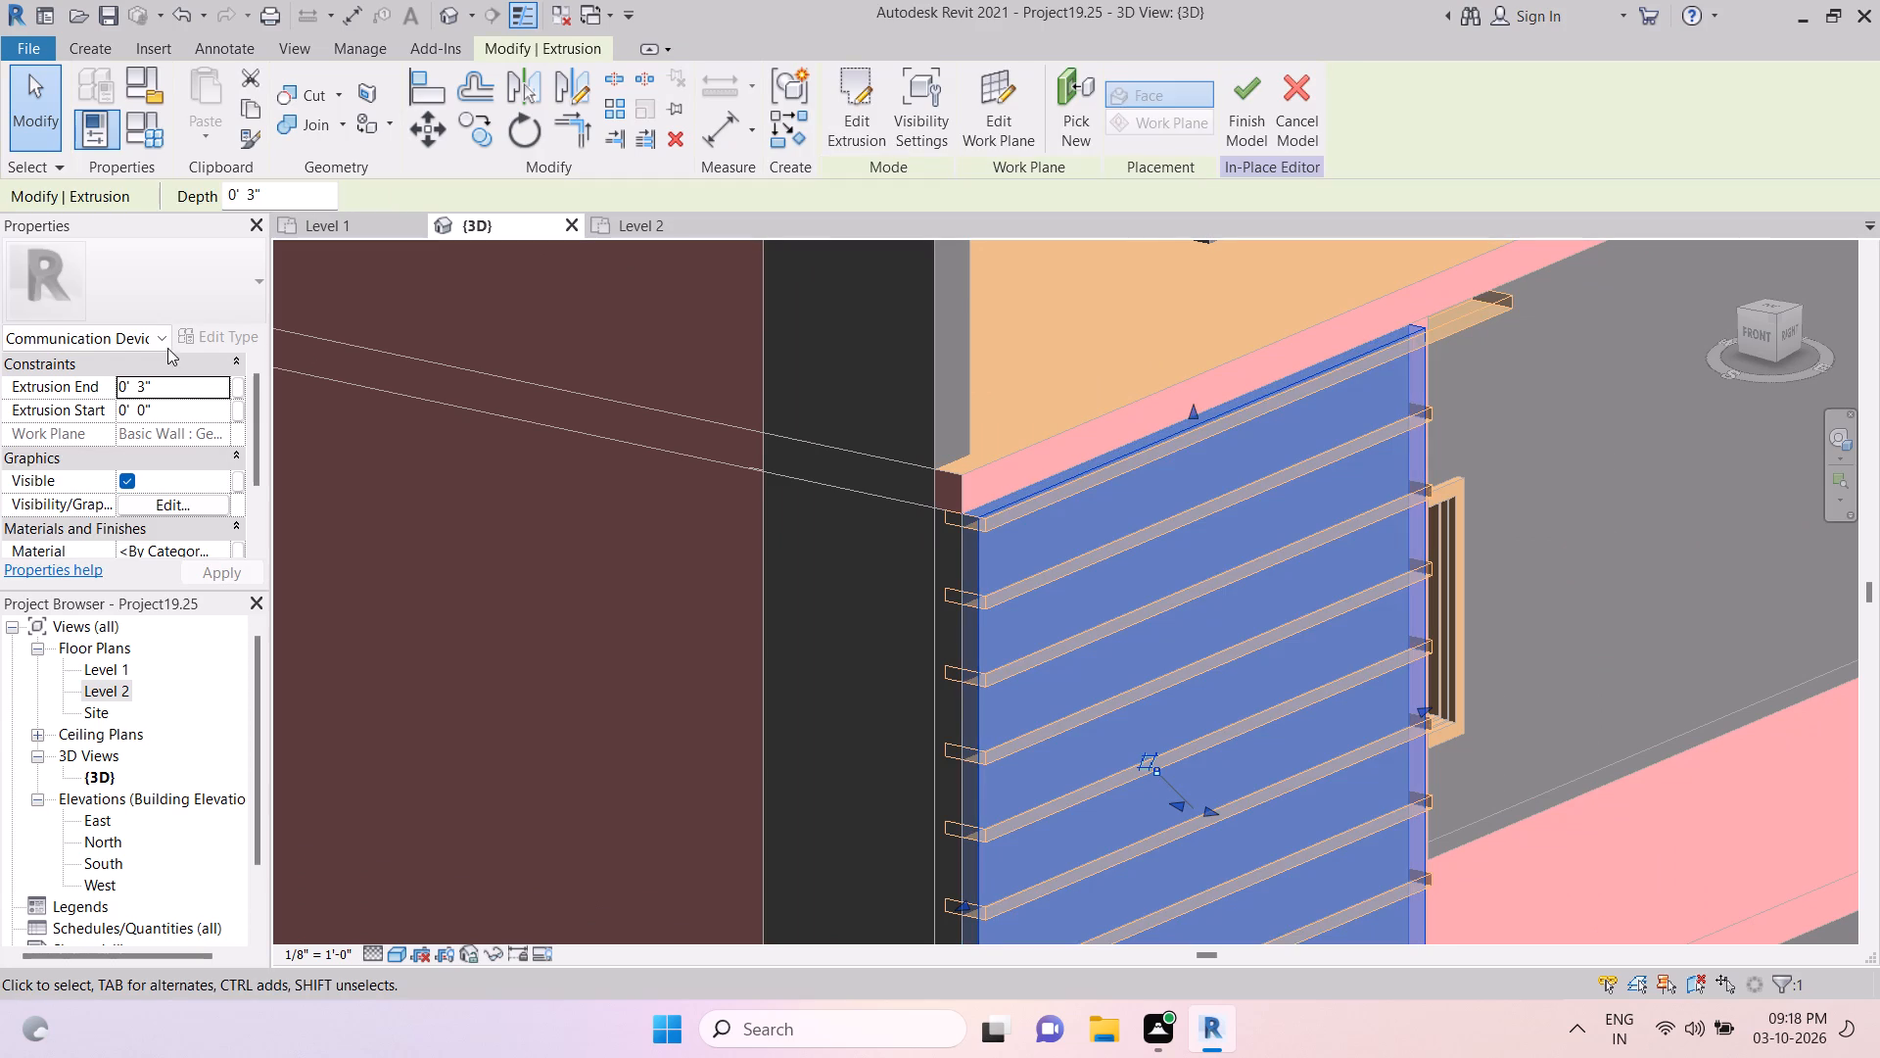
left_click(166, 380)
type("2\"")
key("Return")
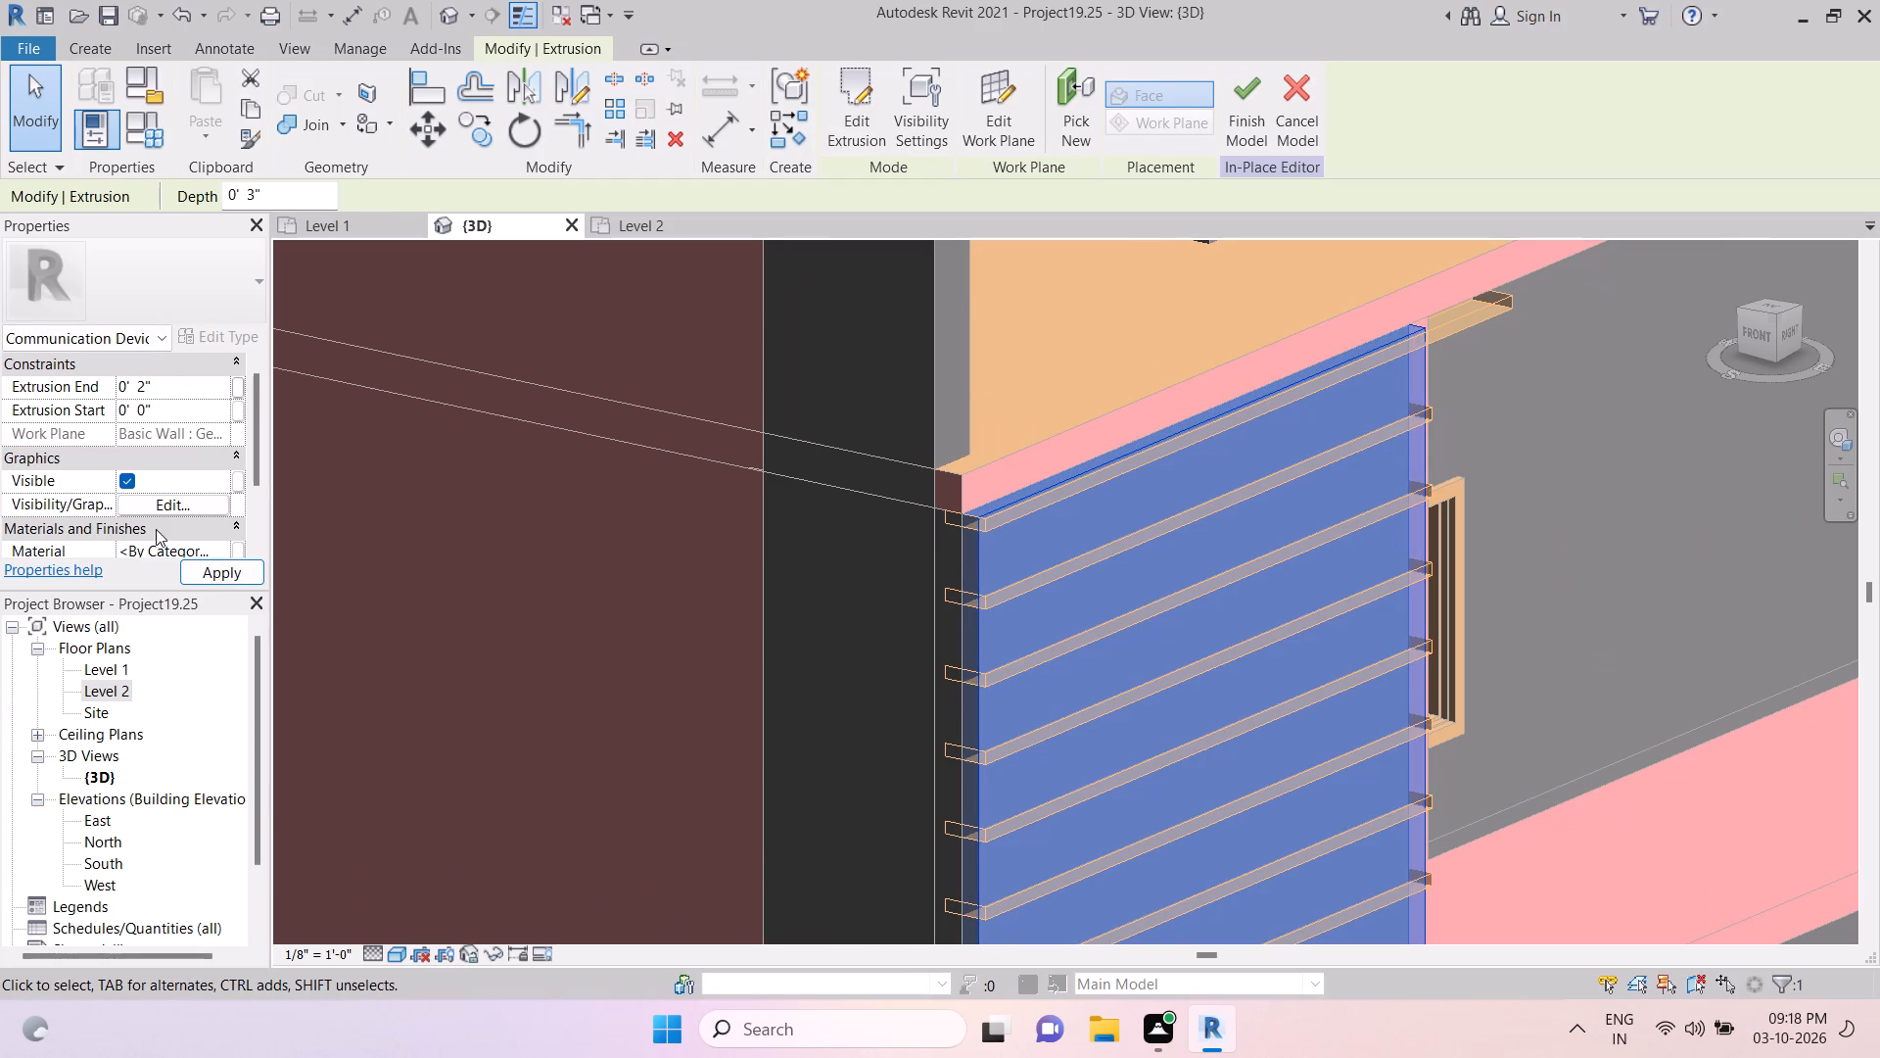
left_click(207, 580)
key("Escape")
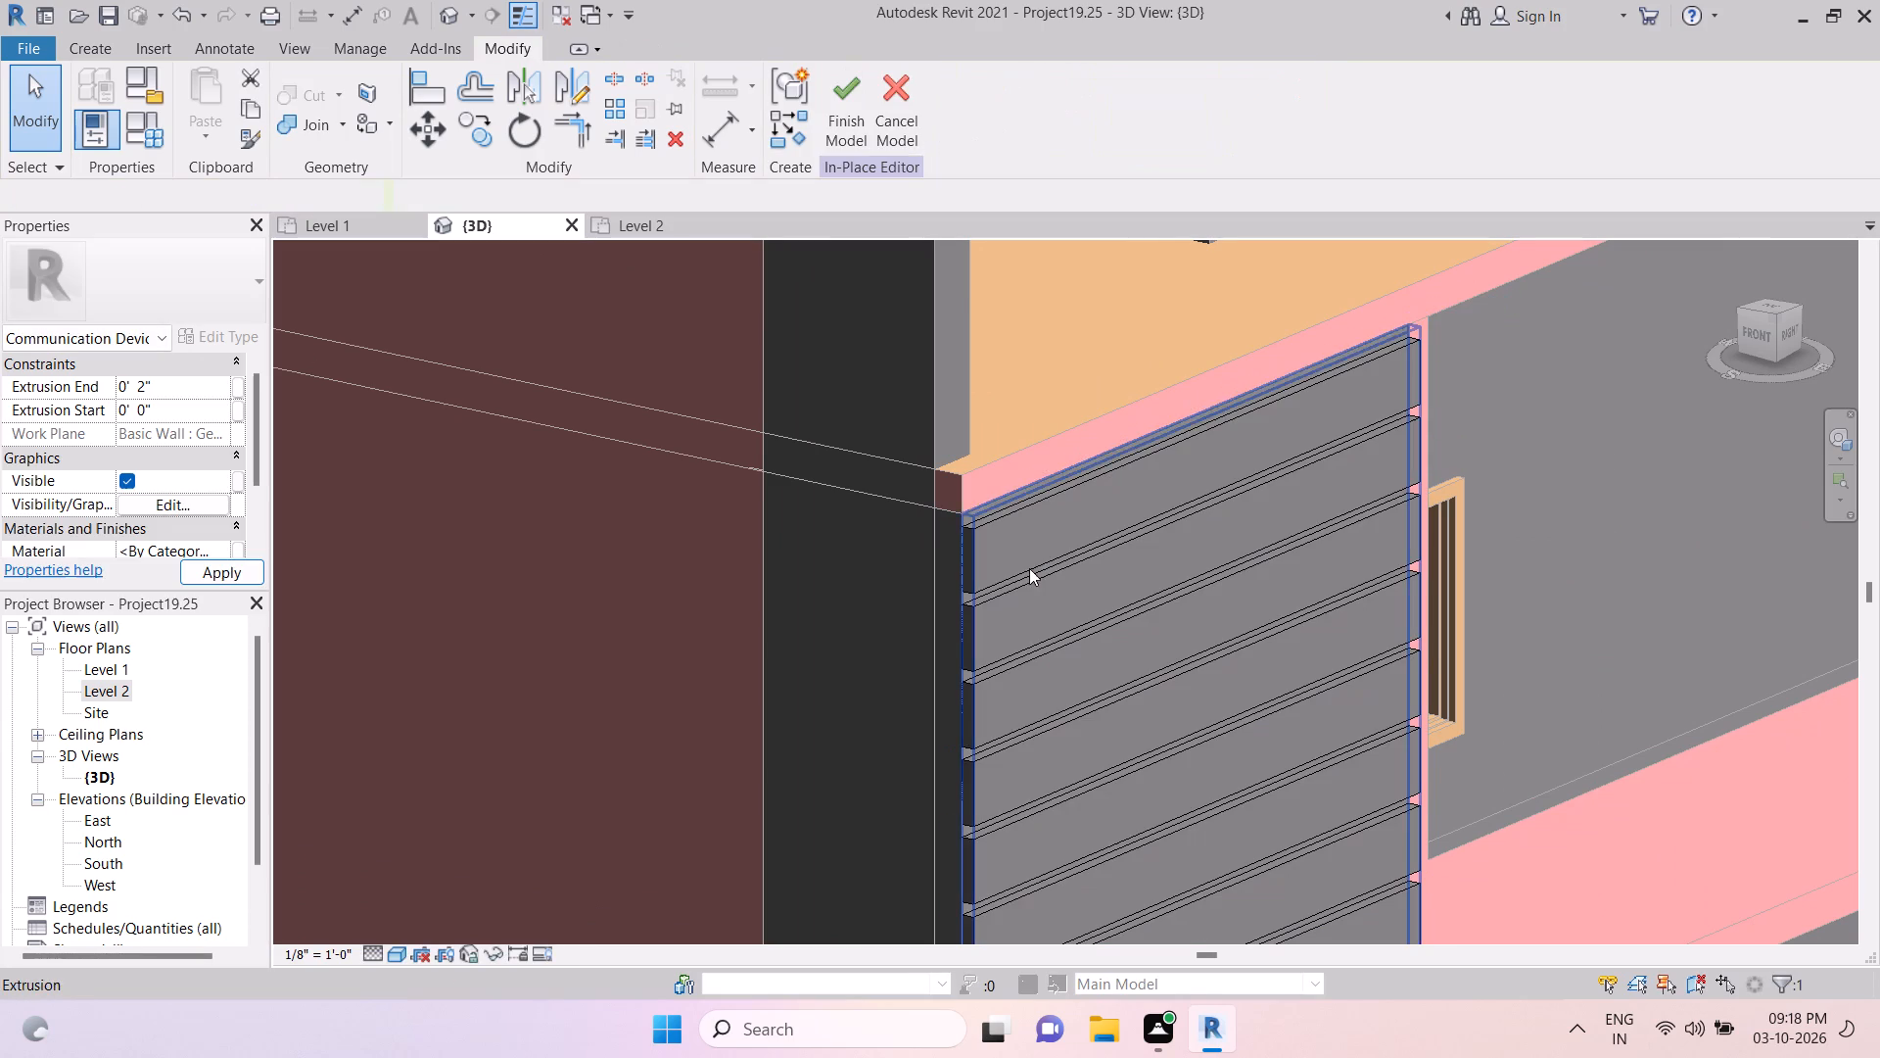
Set the extrusion end of the solid grooved panel to 1".
left_click(975, 563)
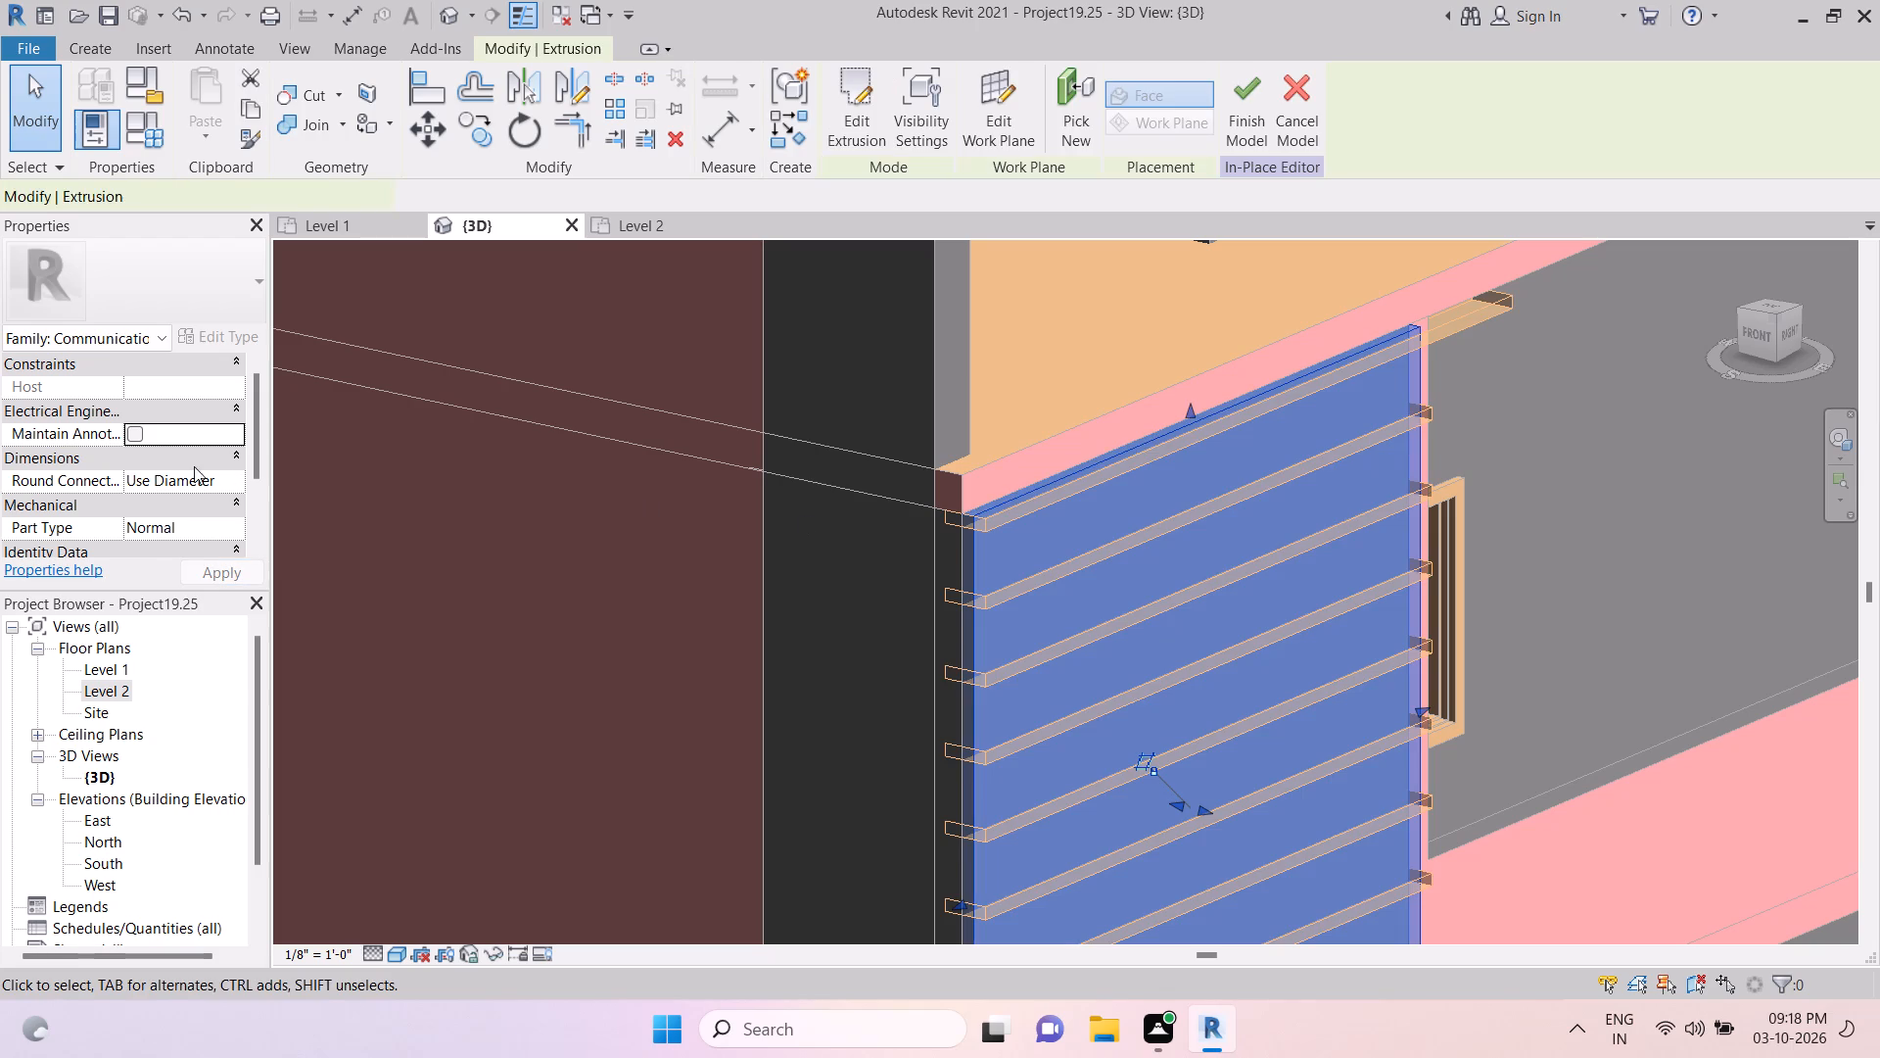
left_click(165, 388)
type("1\"")
key("Return")
left_click(233, 568)
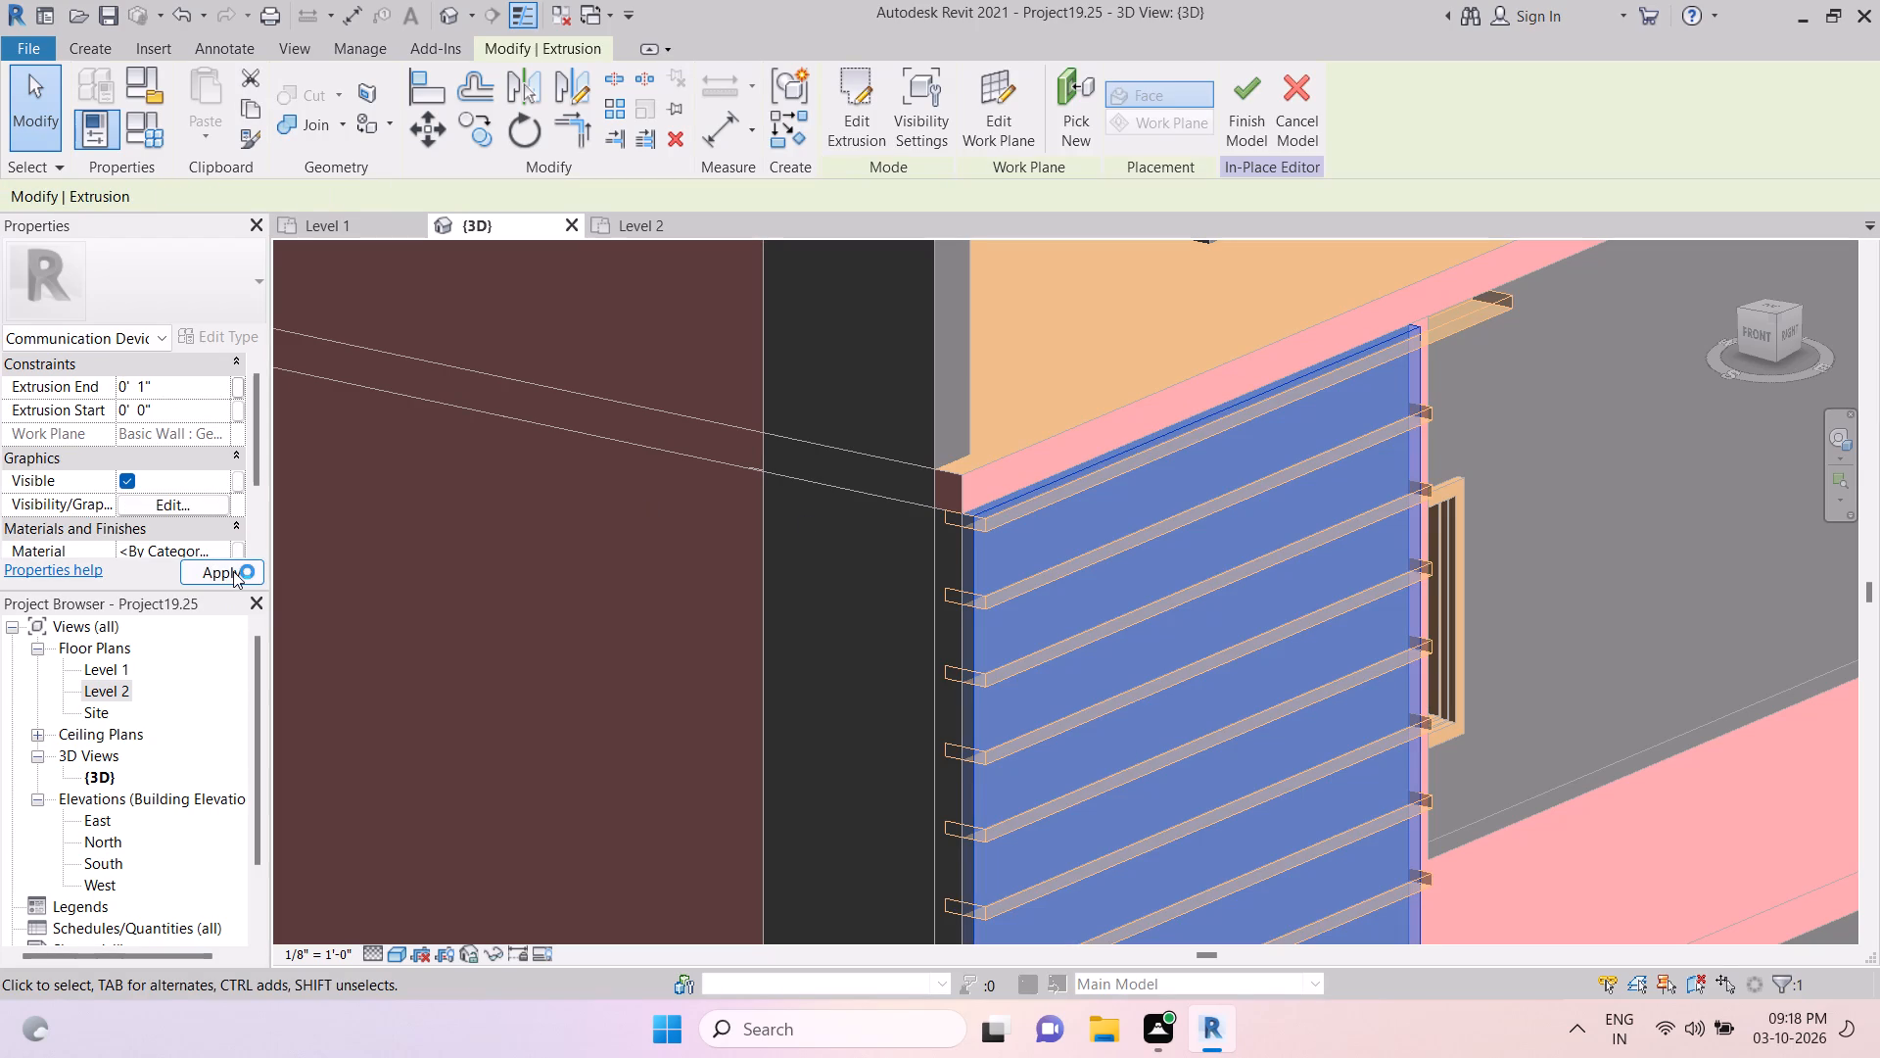
key("Escape")
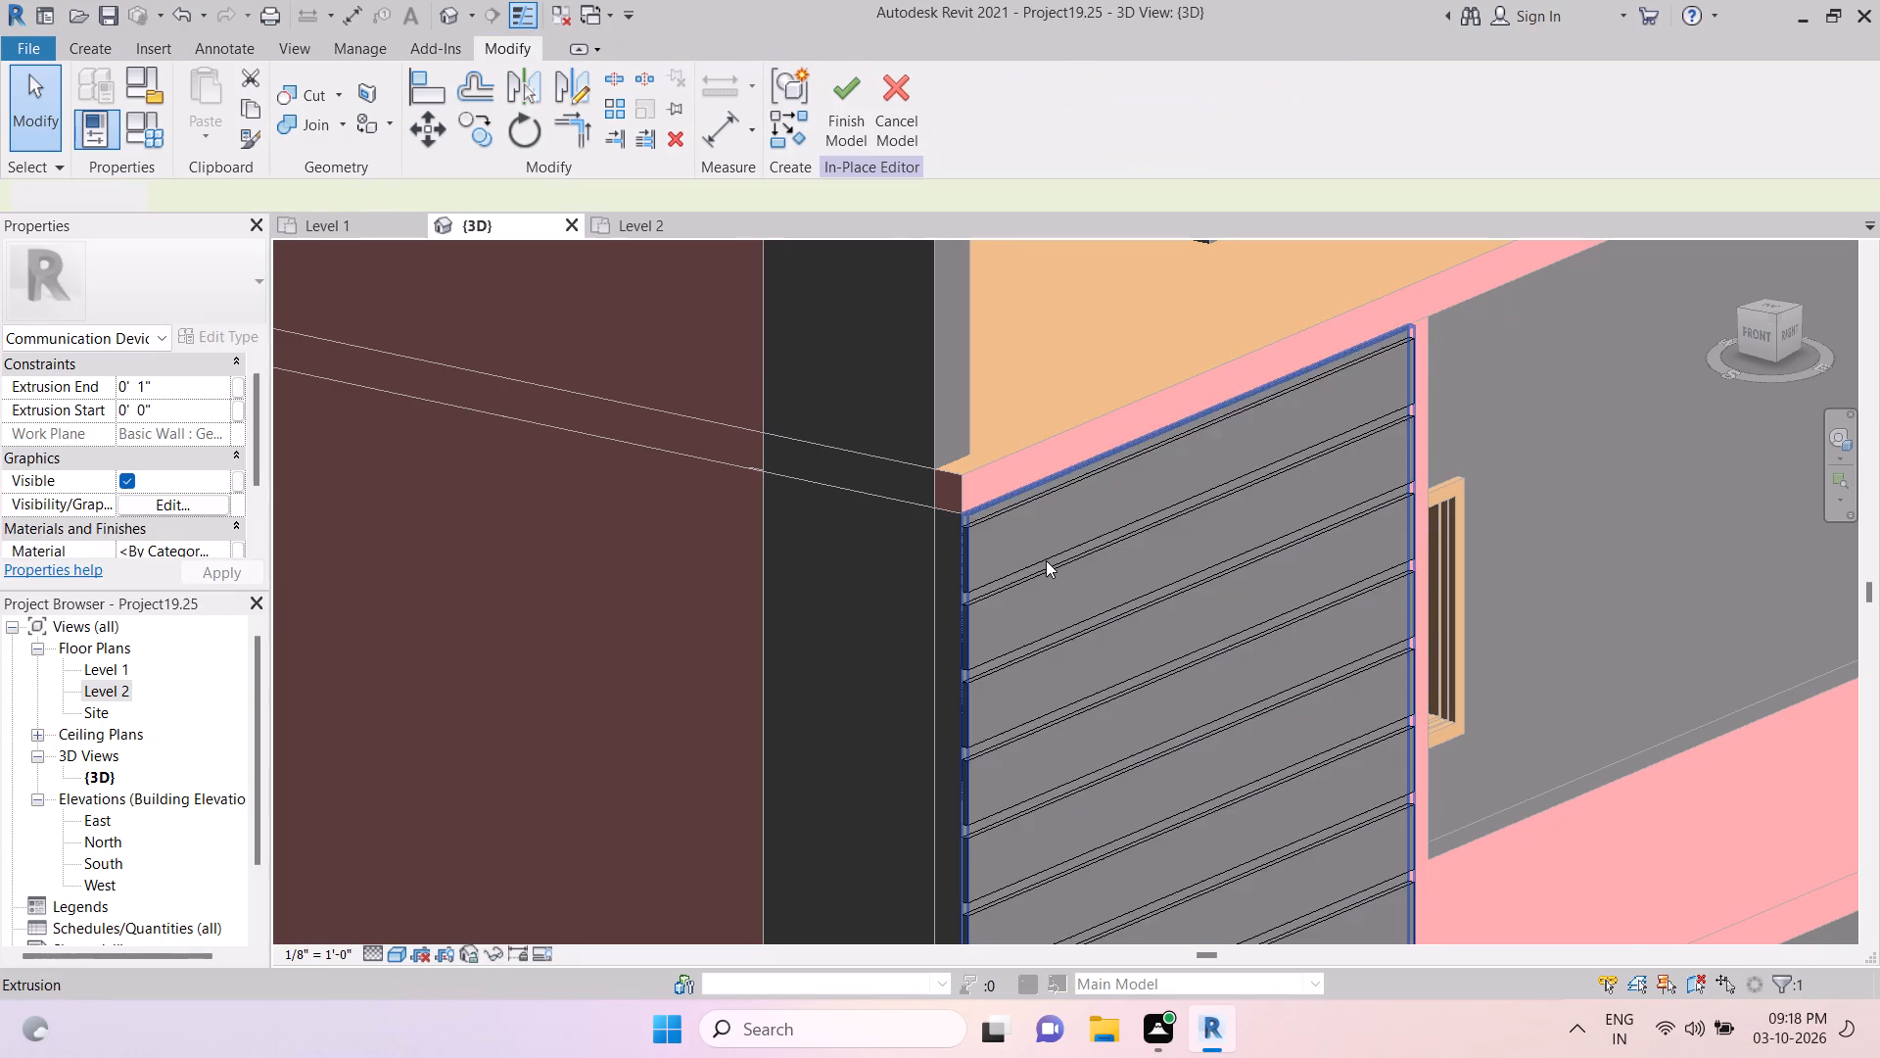
key("Escape")
Check the grooved panel from the side and finish the in-place model.
scroll(1046, 560, "down", 4)
middle_click_drag(1420, 787, 1057, 697, "shift")
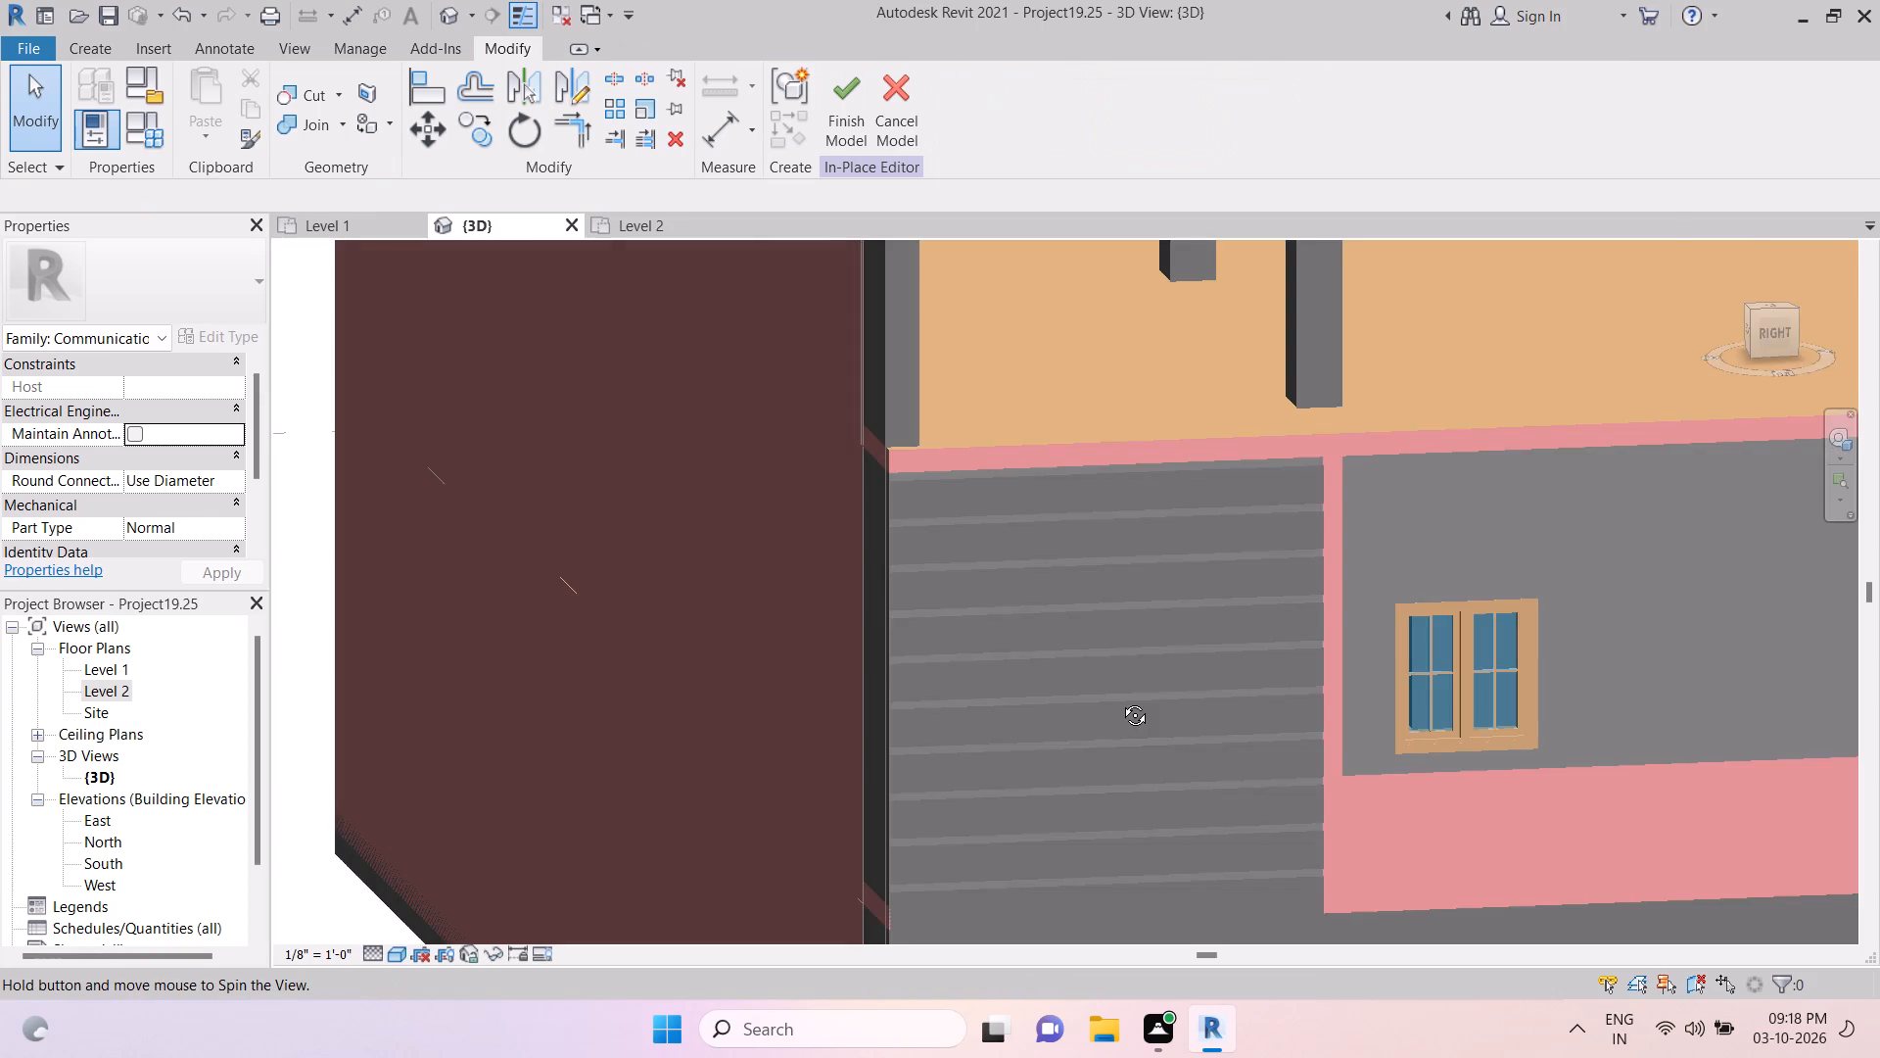
middle_click_drag(1212, 715, 1052, 561)
key("Escape")
key("Escape")
left_click(863, 103)
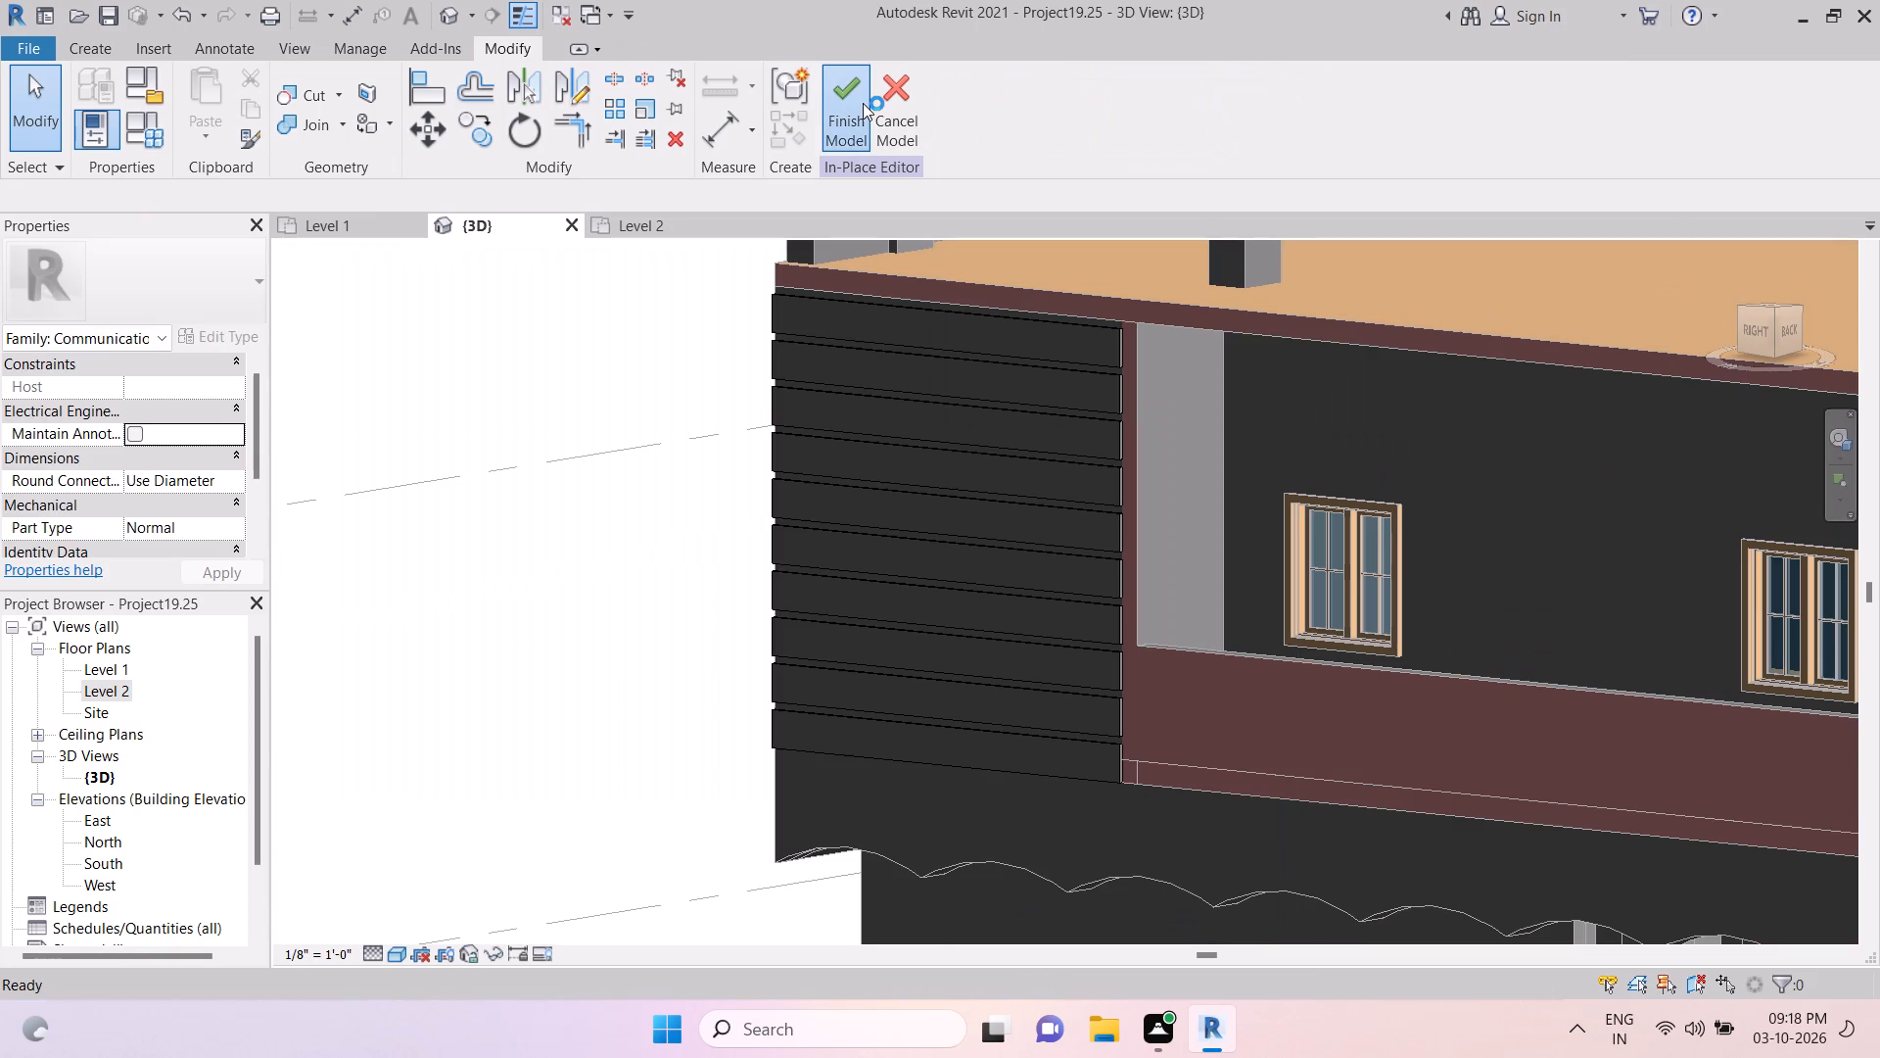
Examine the grooved panel and the surrounding facade from several angles around the building.
scroll(1124, 368, "down", 10)
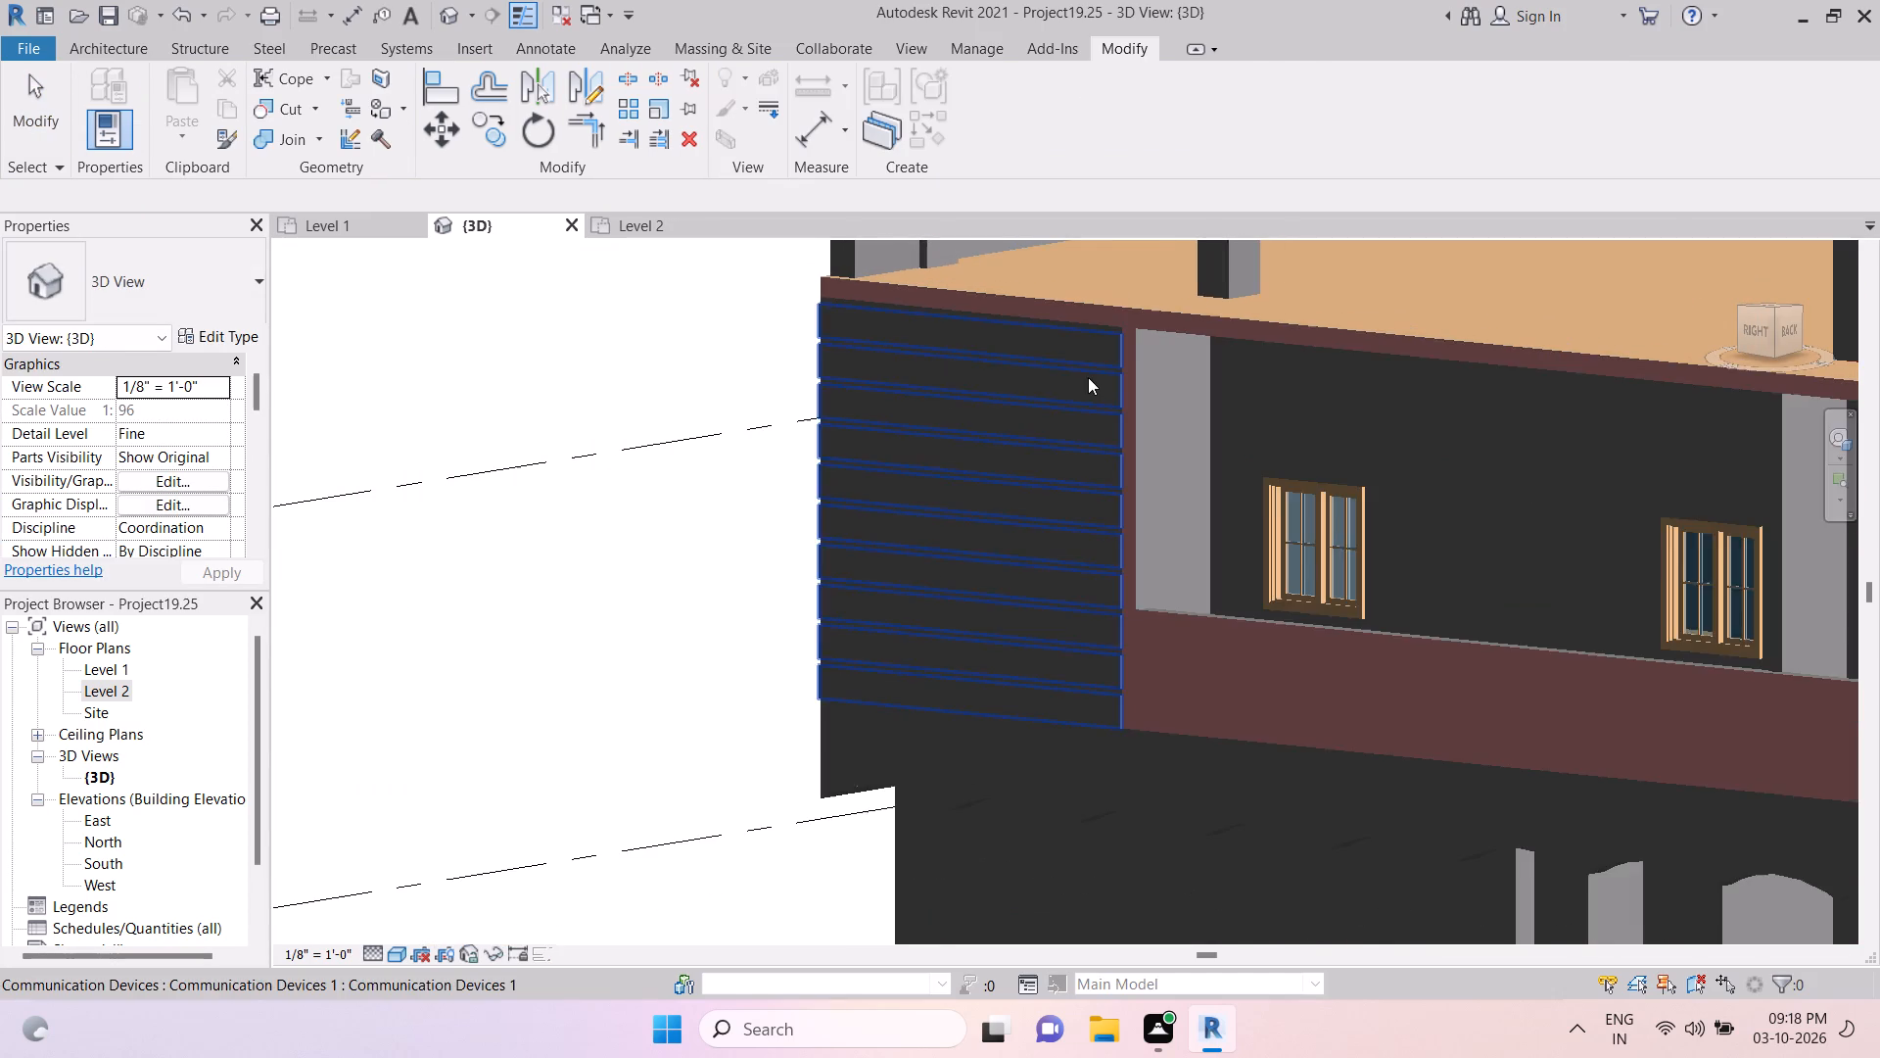
key("Escape")
middle_click_drag(1105, 510, 1208, 564)
middle_click_drag(1015, 557, 1094, 596, "shift")
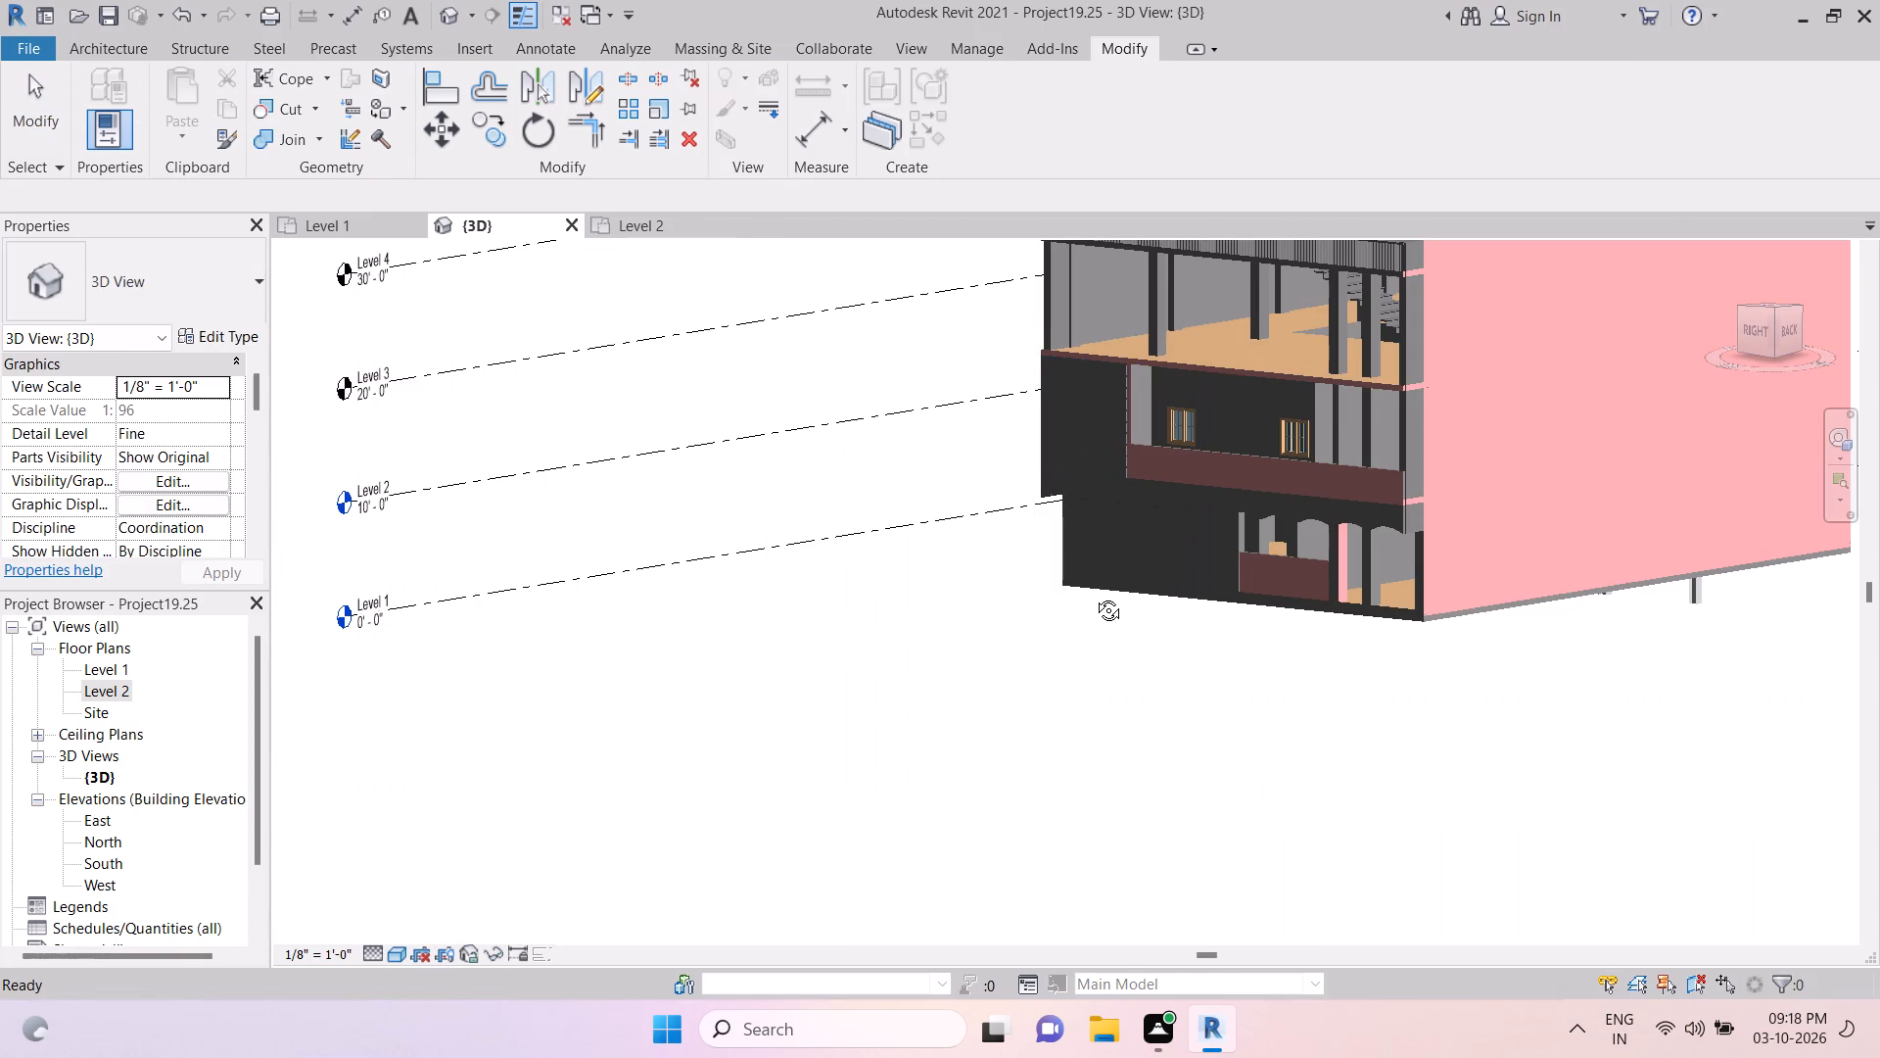
middle_click_drag(1094, 596, 1240, 625, "shift")
middle_click_drag(1228, 623, 1229, 720)
middle_click_drag(1181, 566, 1191, 576, "shift")
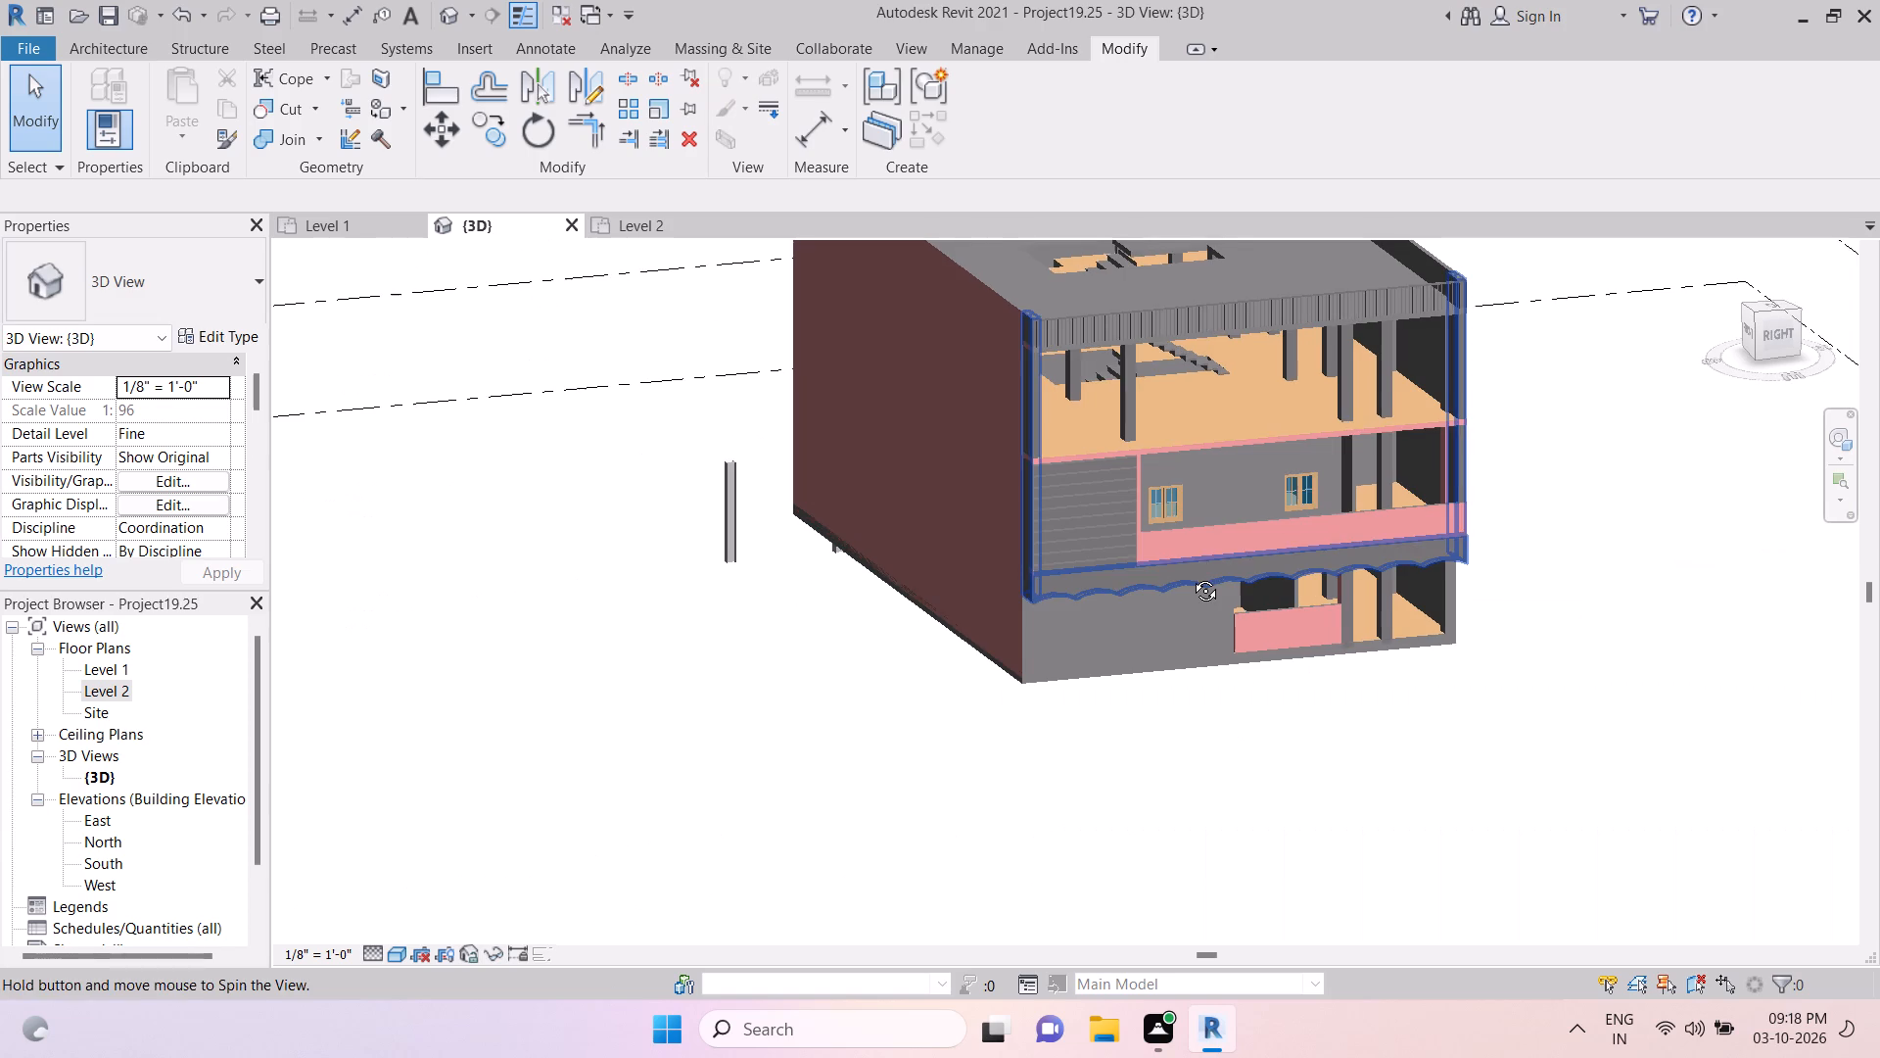
middle_click_drag(1191, 576, 1194, 581, "shift")
key("Escape")
key("Escape")
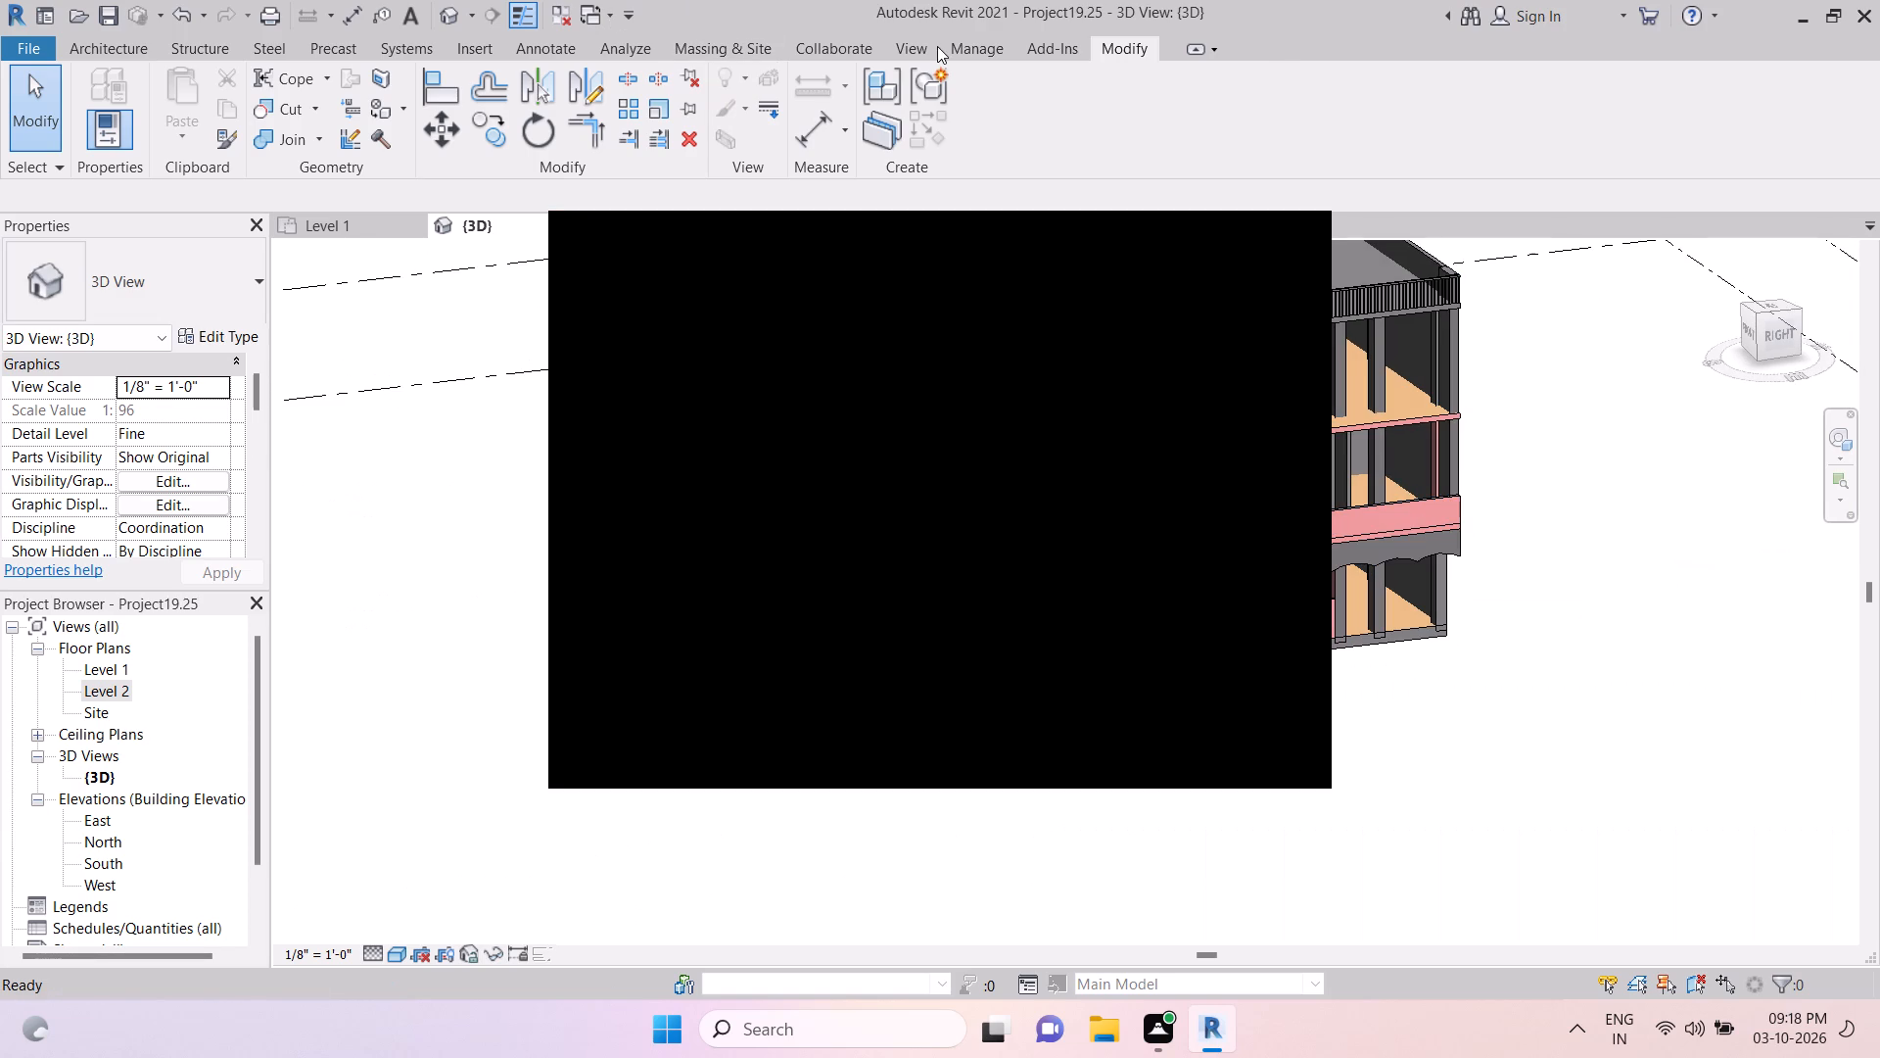
Dismiss the licence notice and delete the stray W10X49 structural column standing outside the building.
left_click(979, 44)
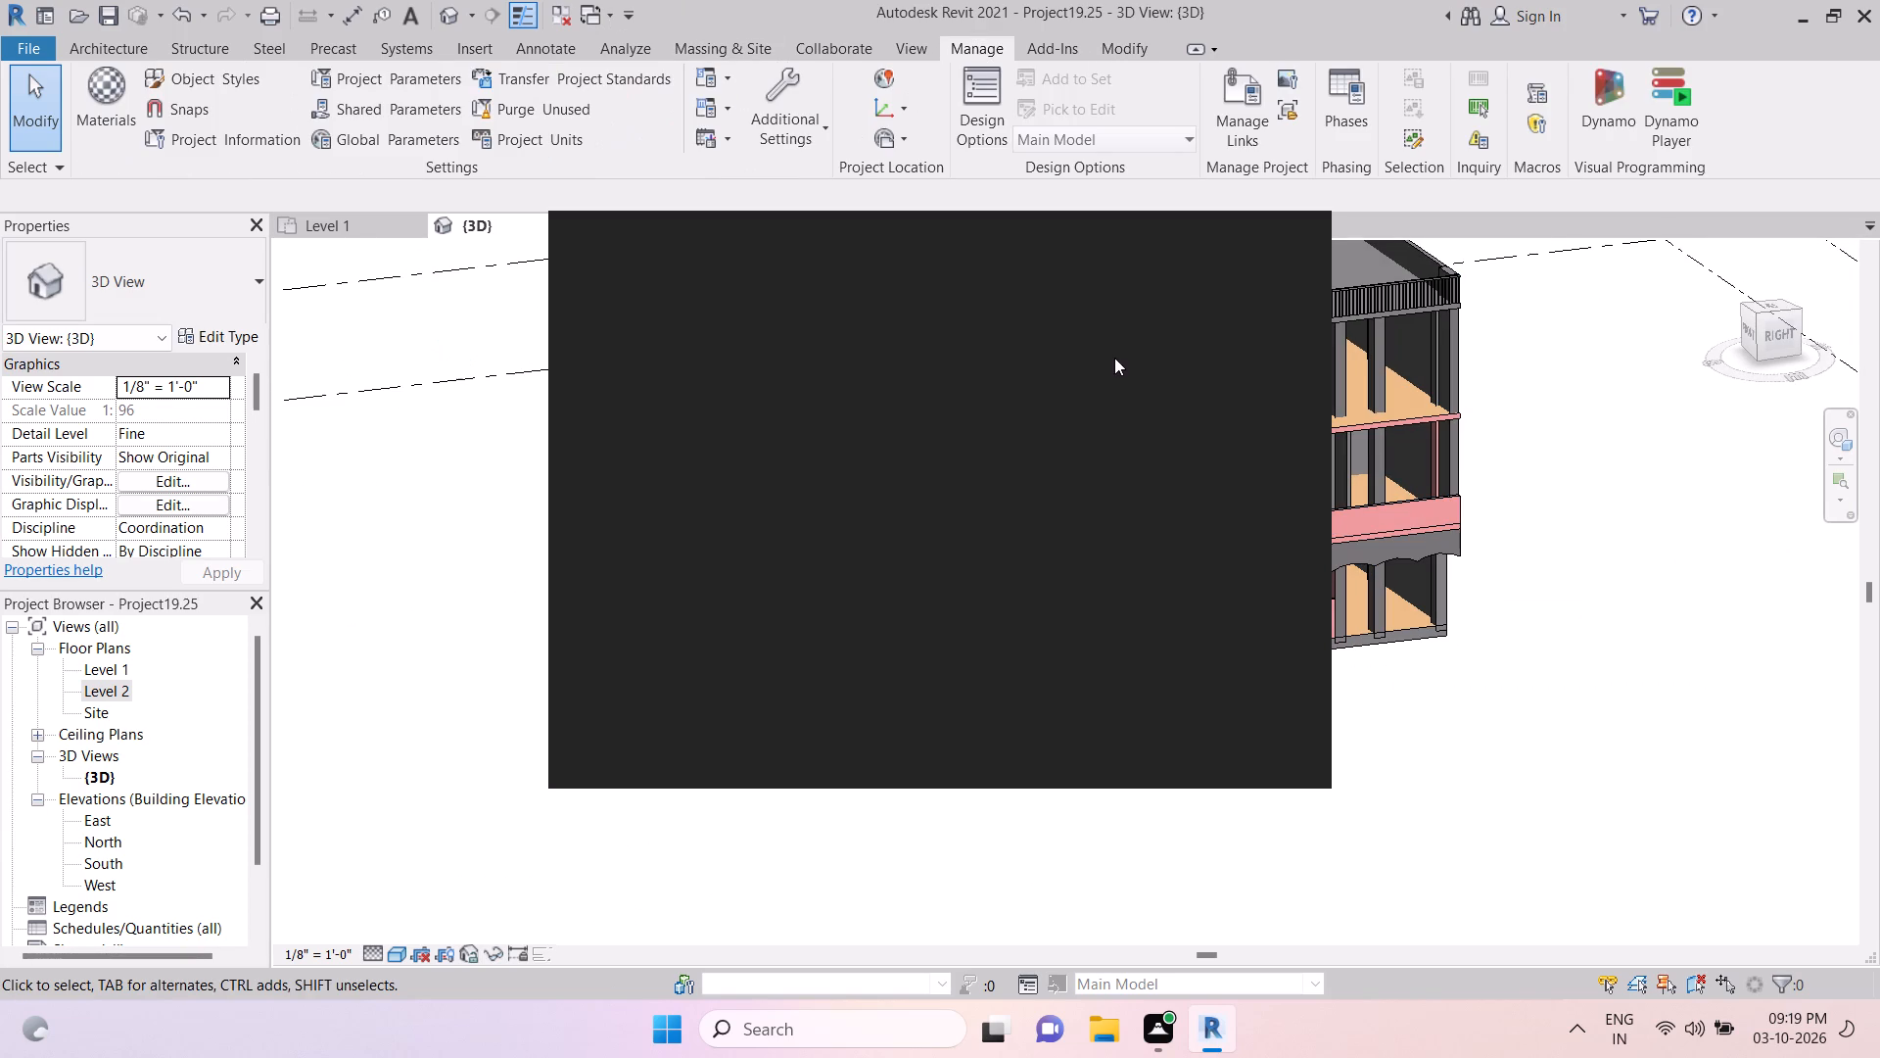
left_click(1295, 239)
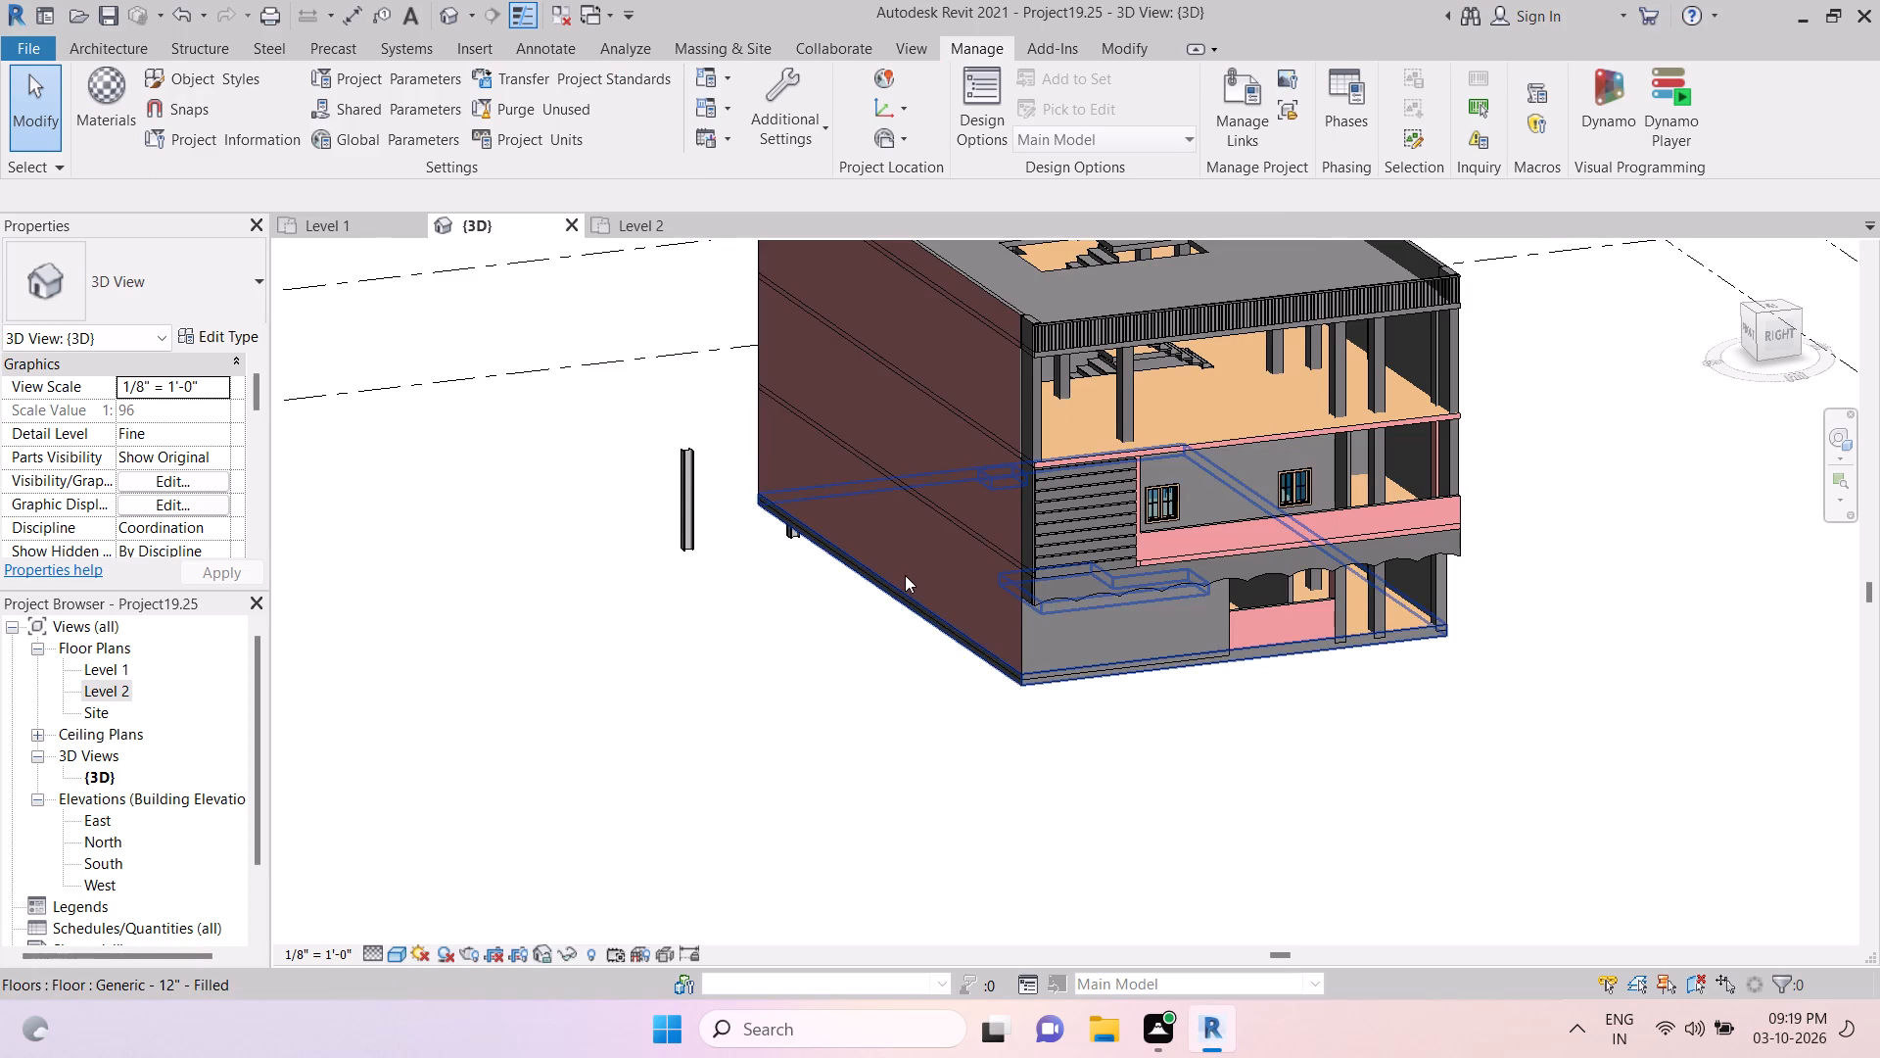
left_click(684, 489)
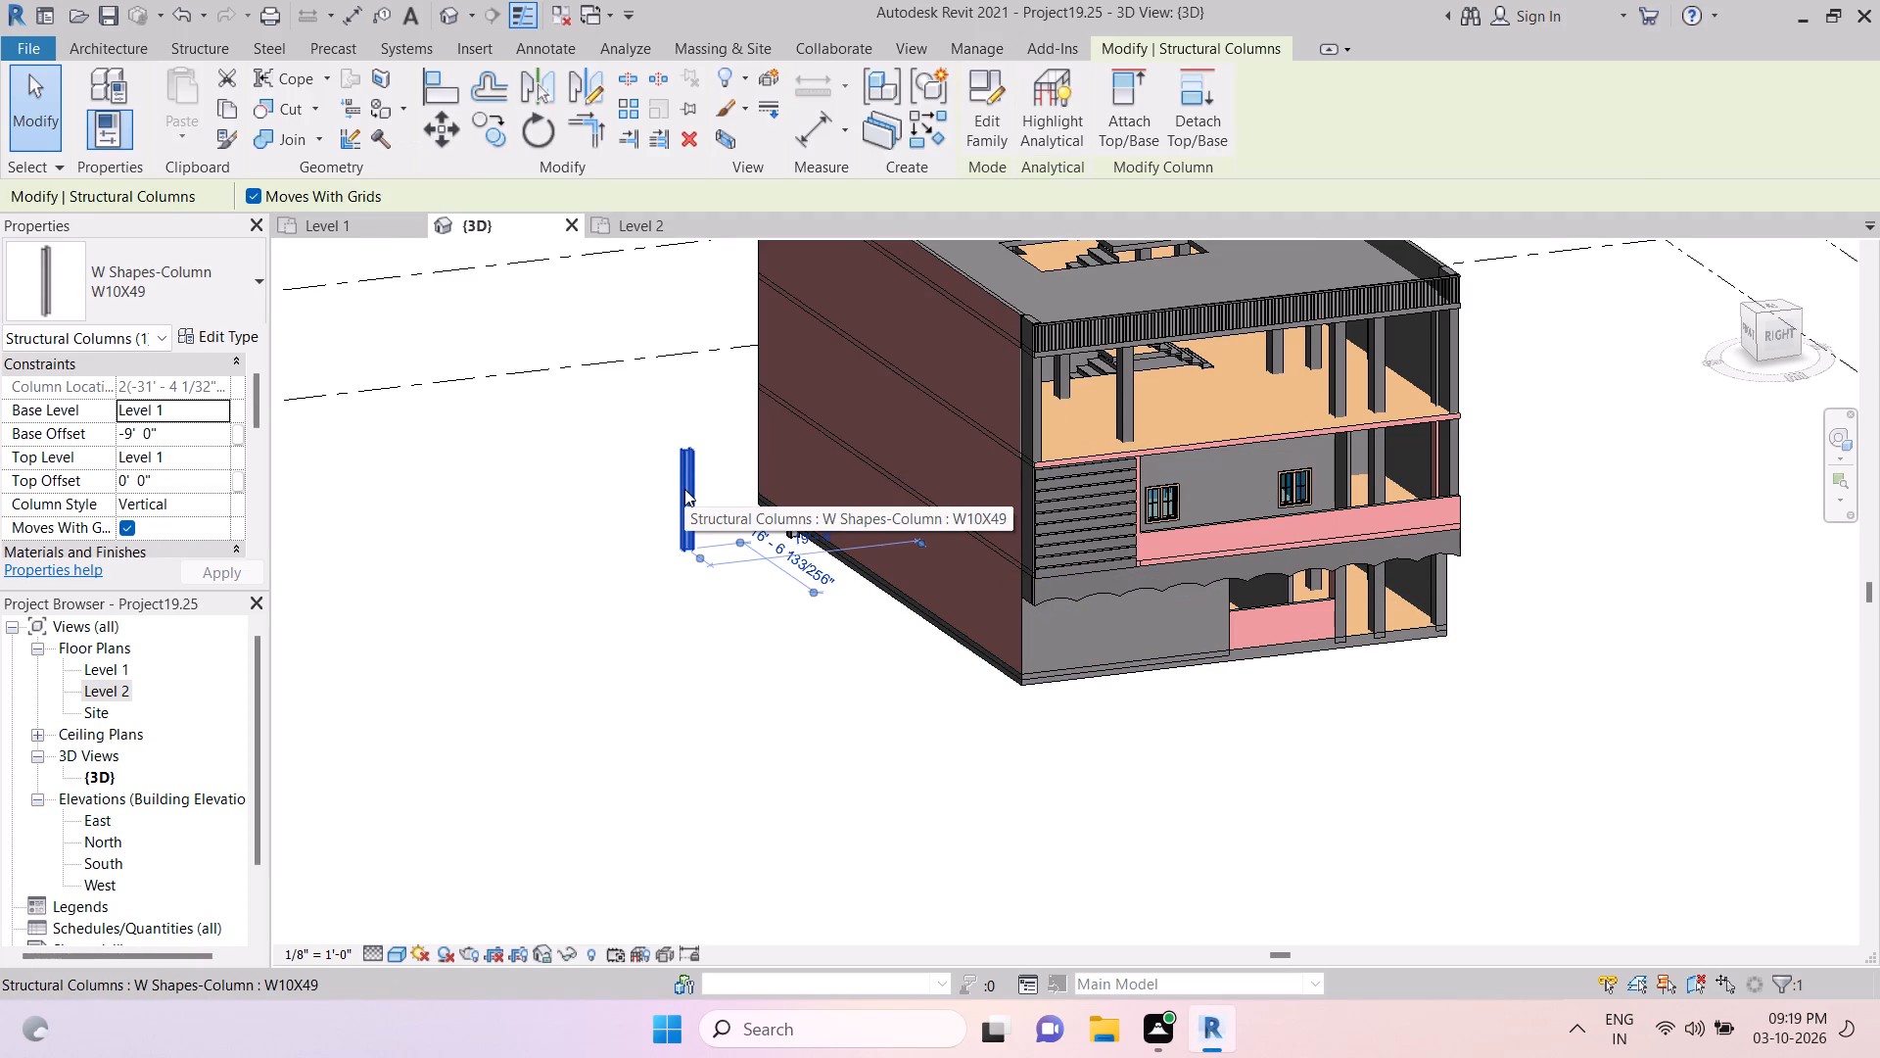
key("Delete")
Open the project's material settings.
left_click(100, 95)
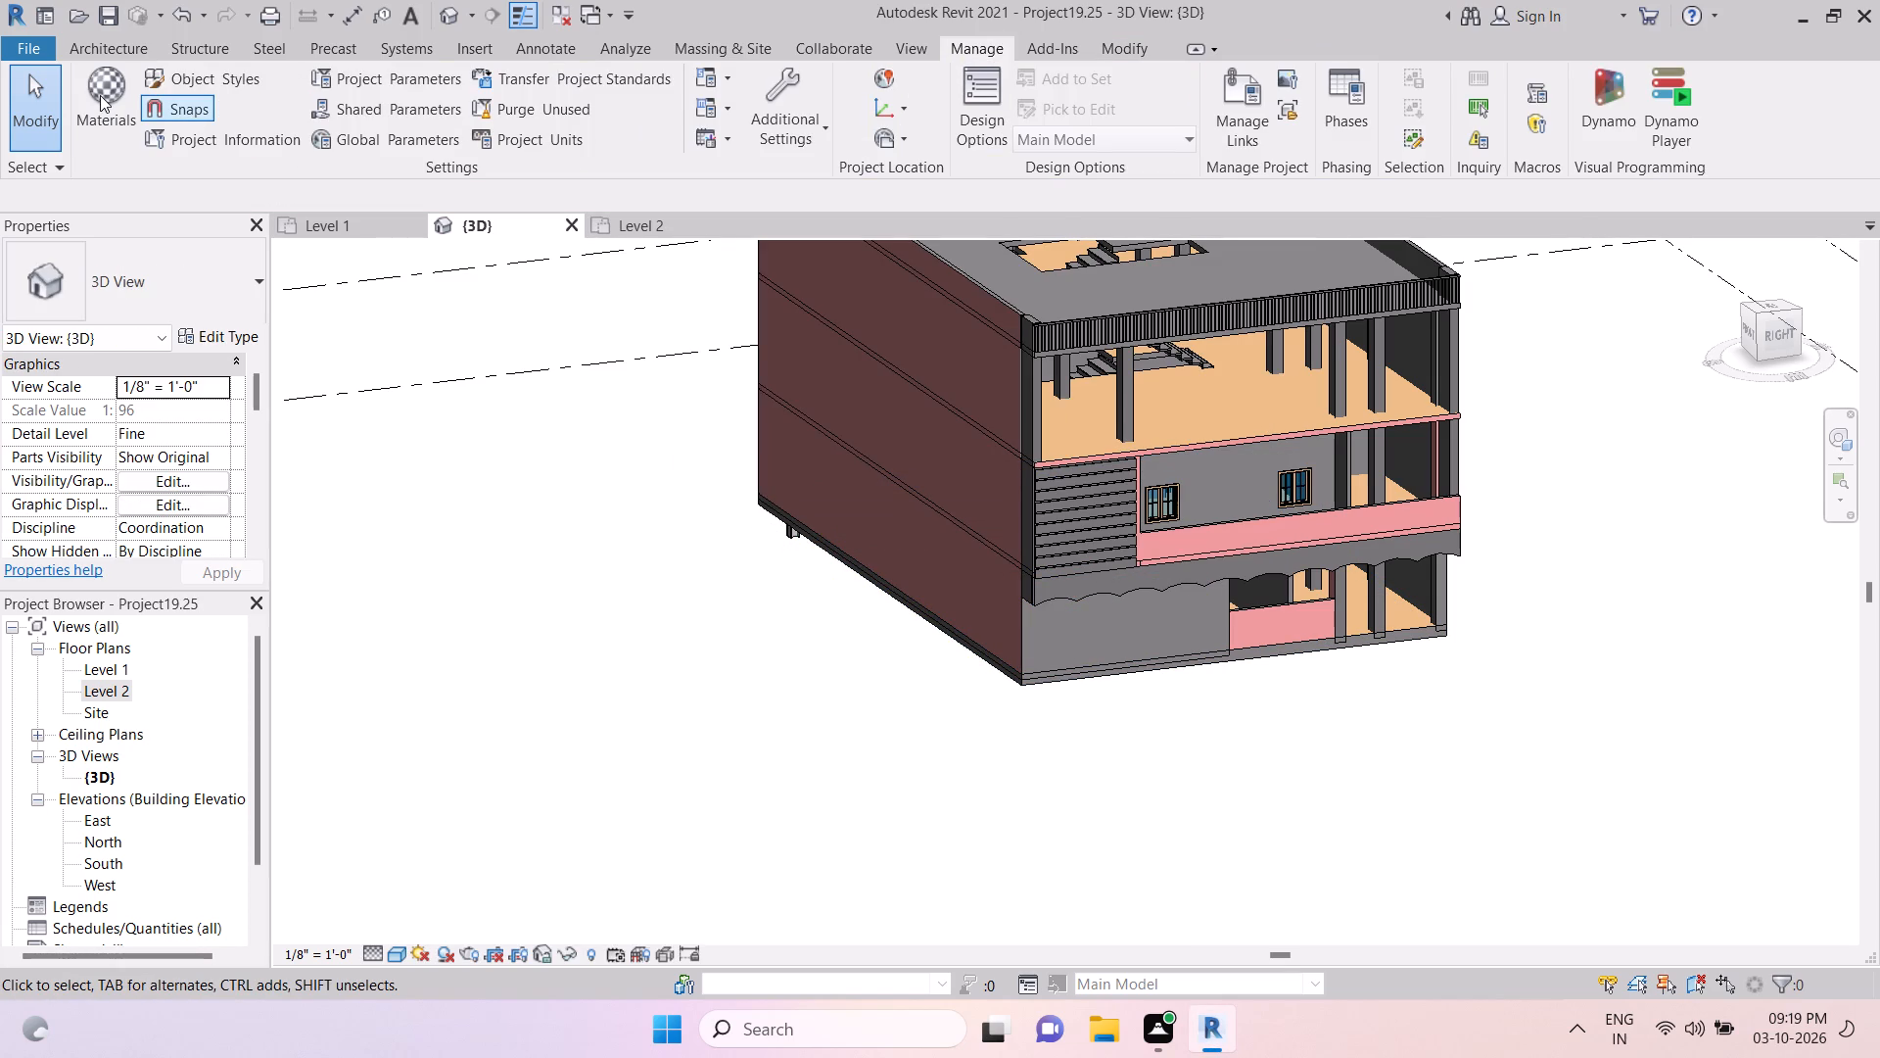
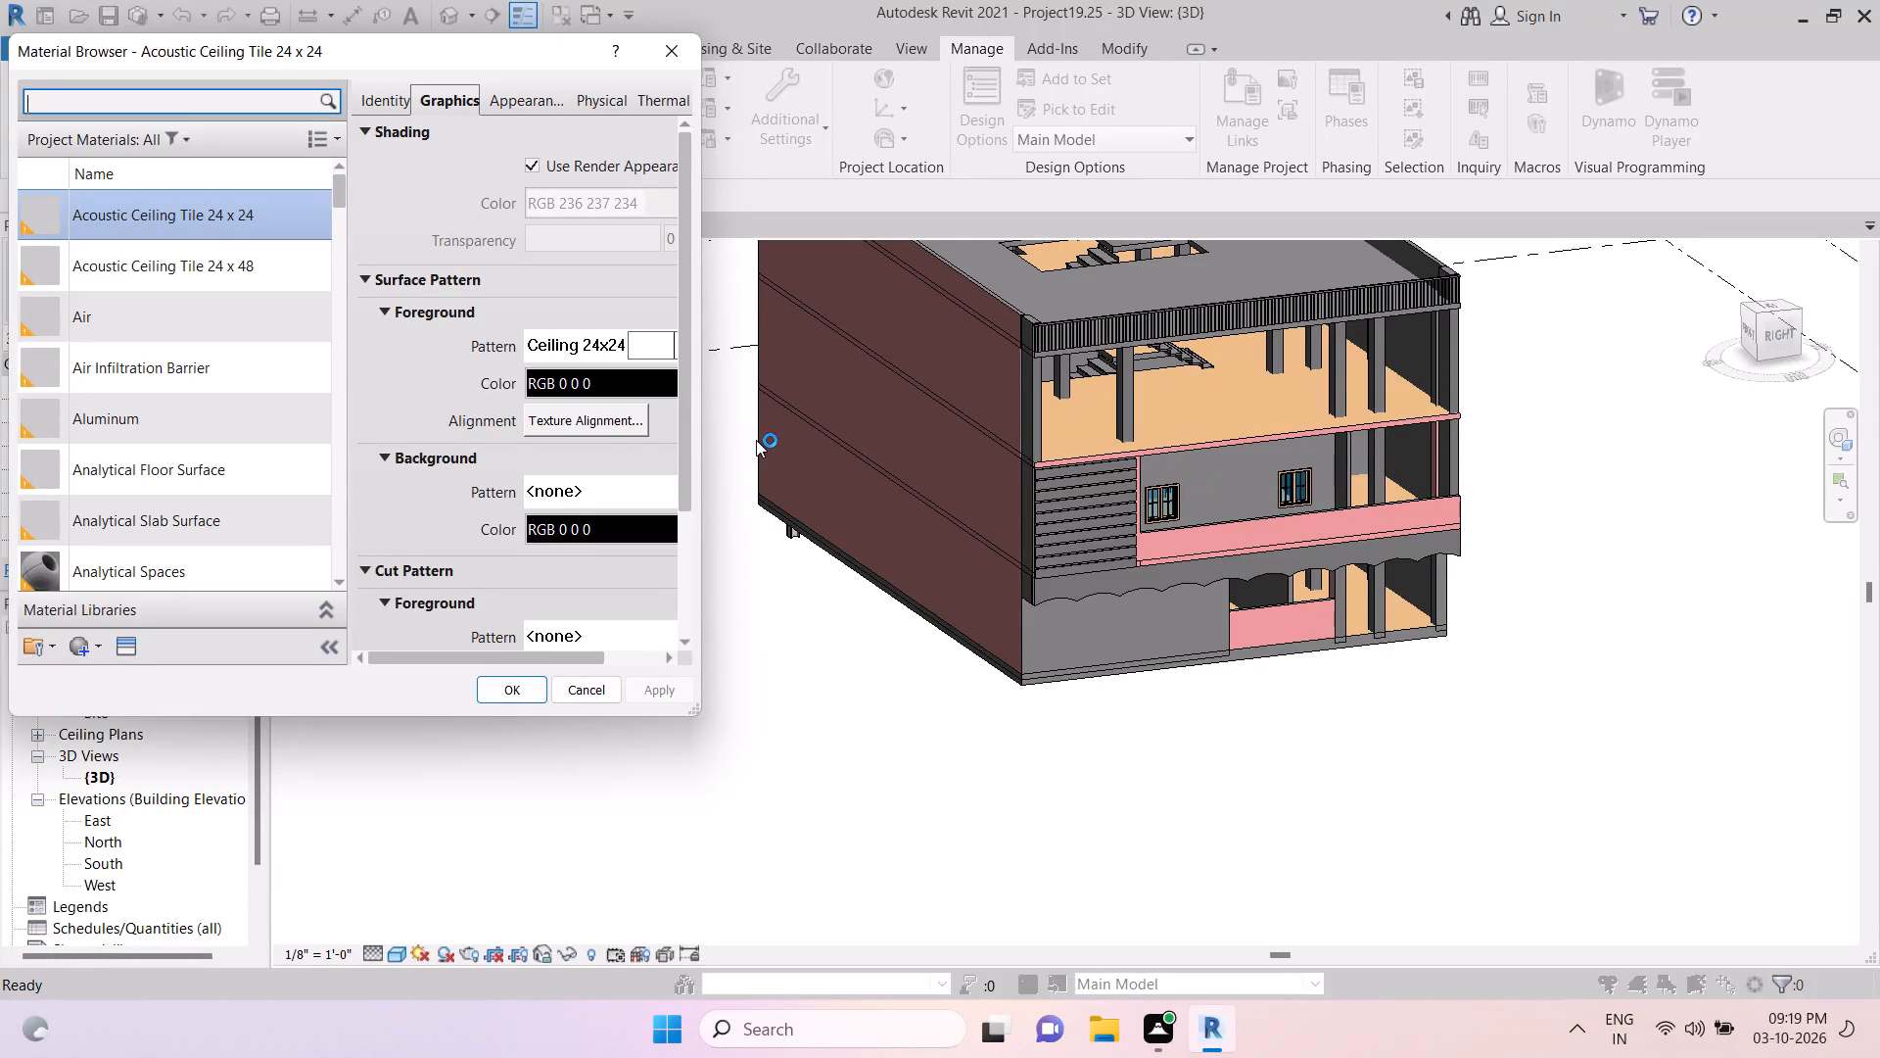
Create a new default material in the project's material list.
left_click(105, 639)
left_click(107, 672)
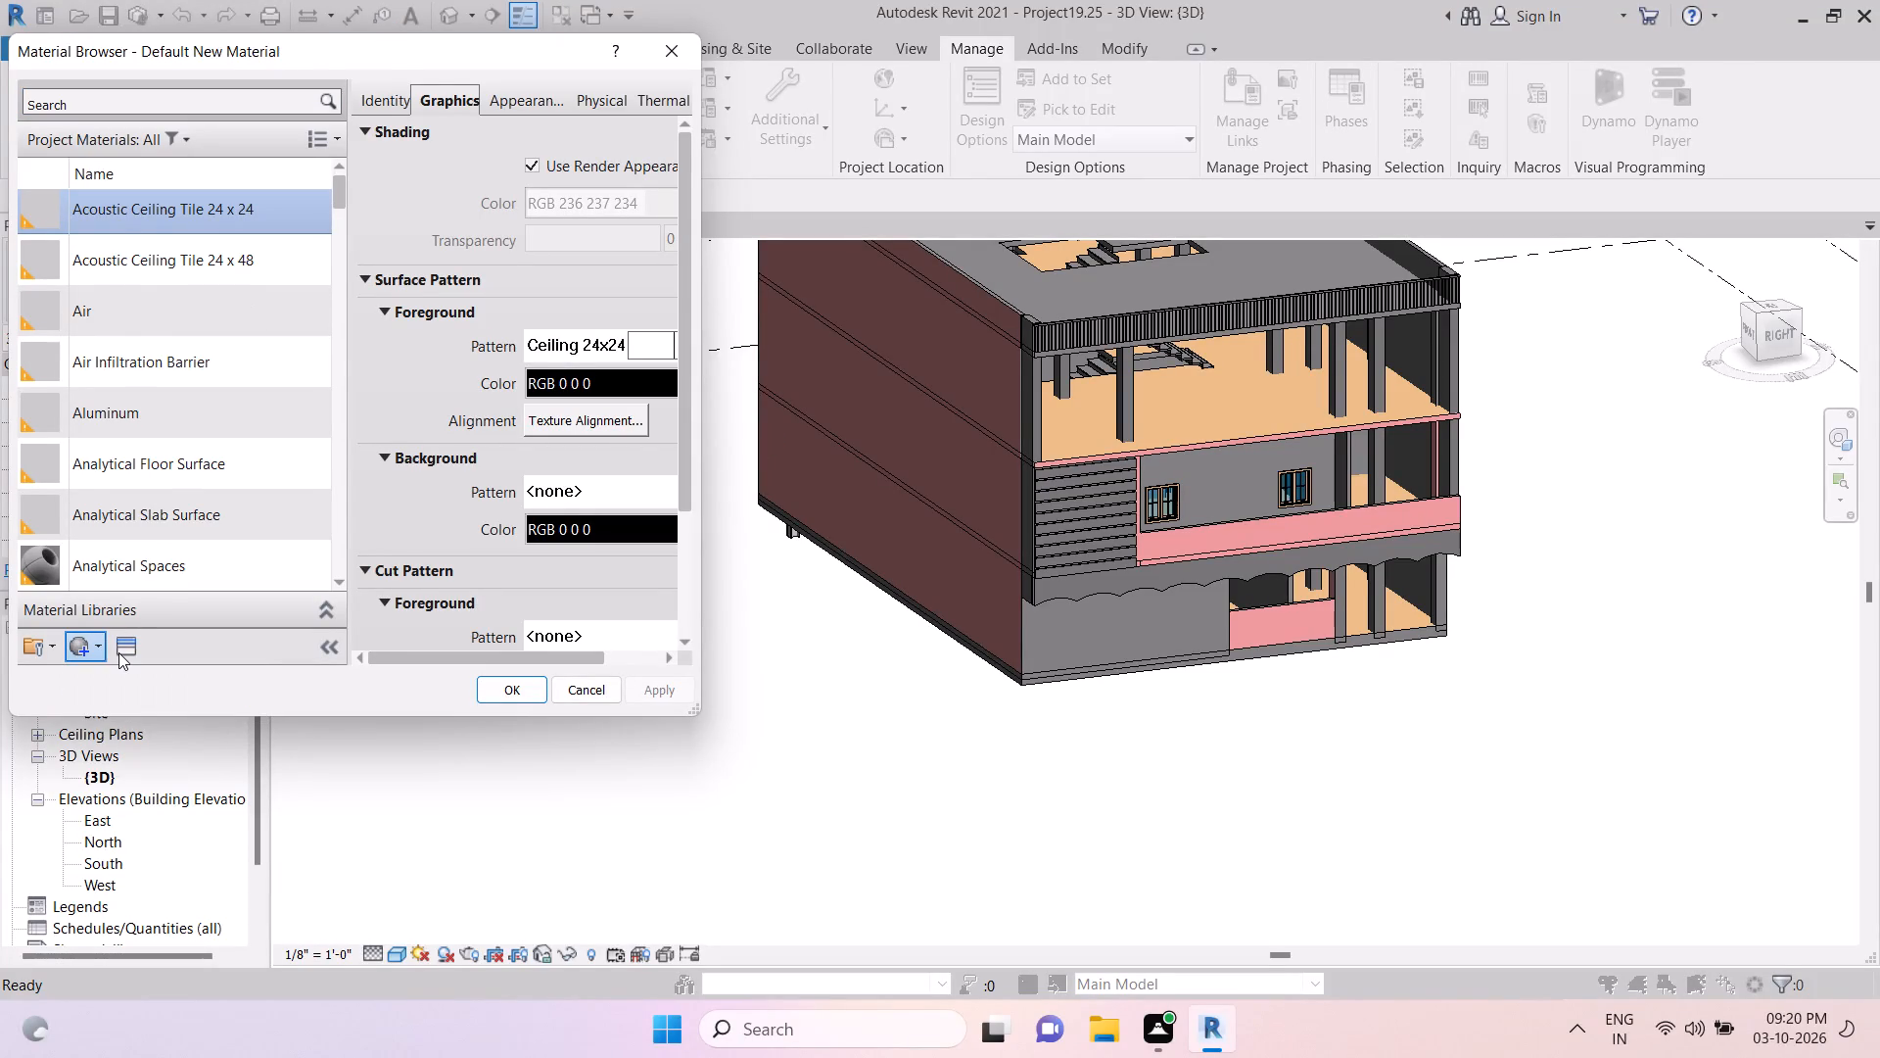
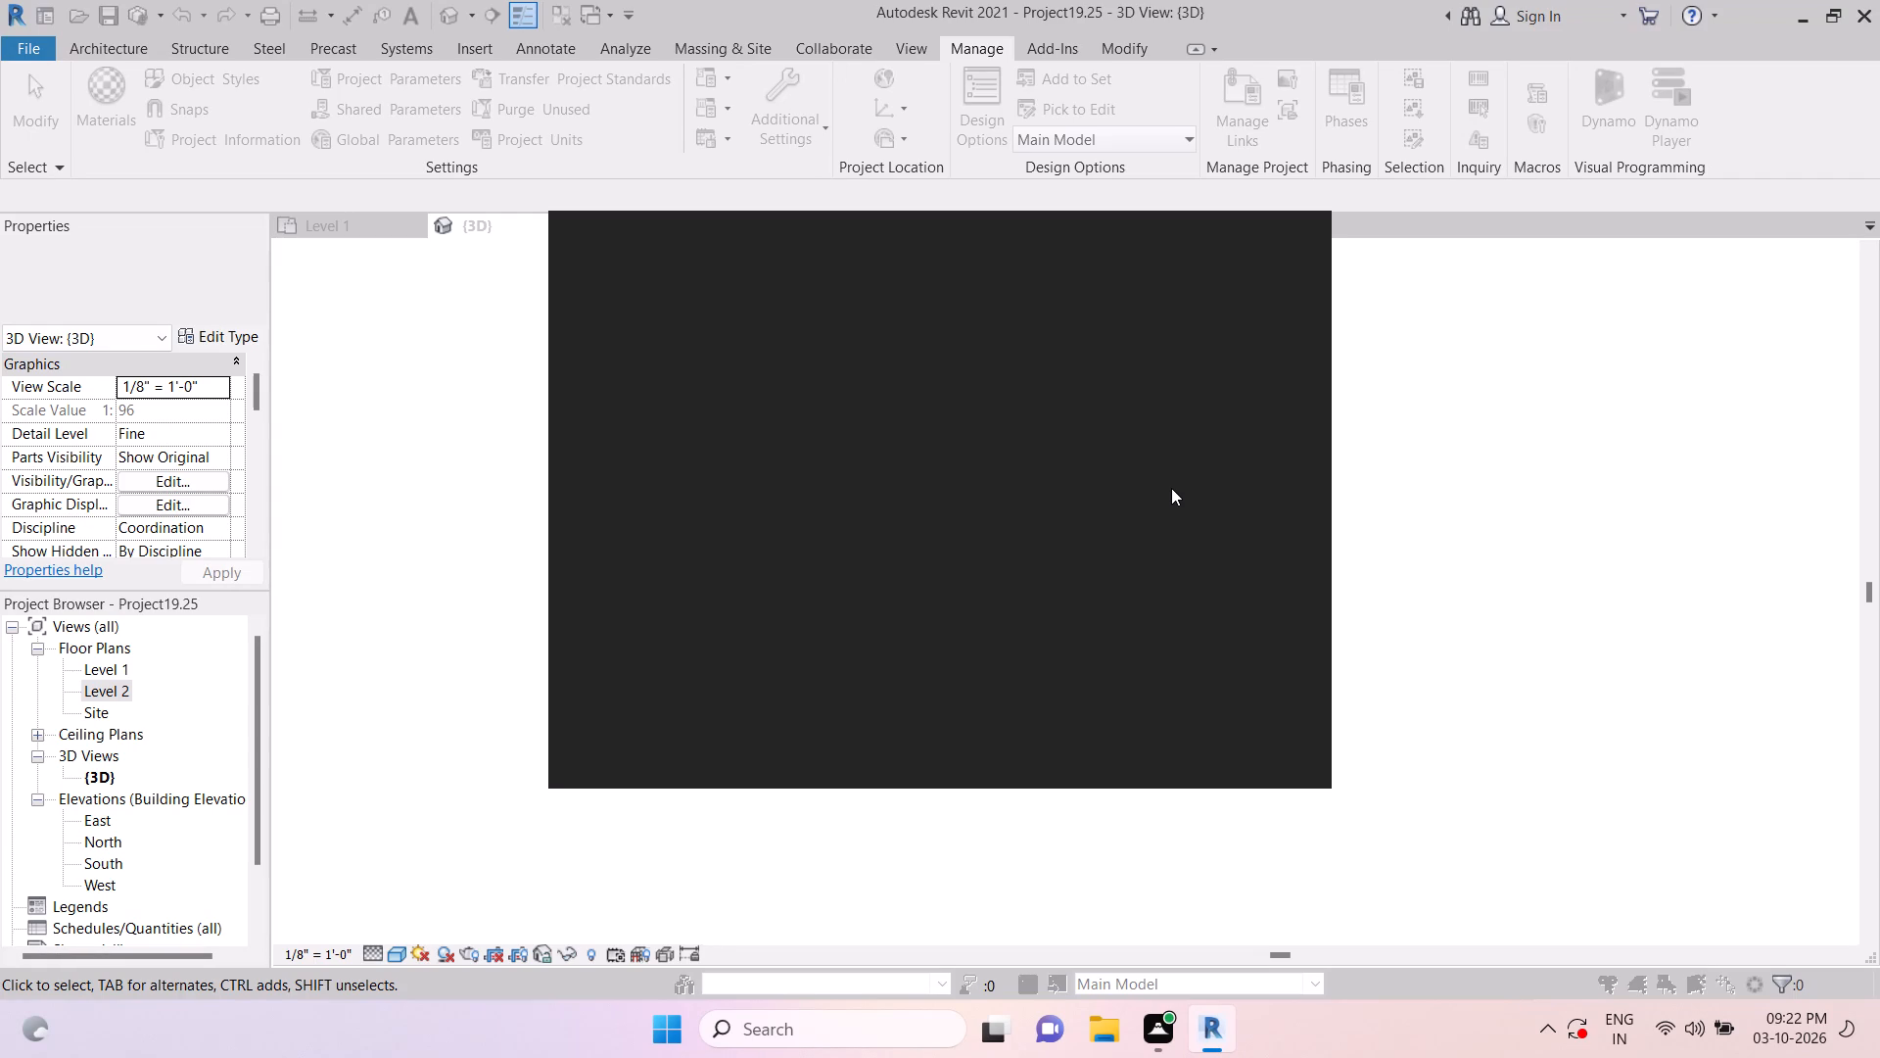
Dismiss the Autodesk limited-access notification covering the 3D view.
left_click(1298, 230)
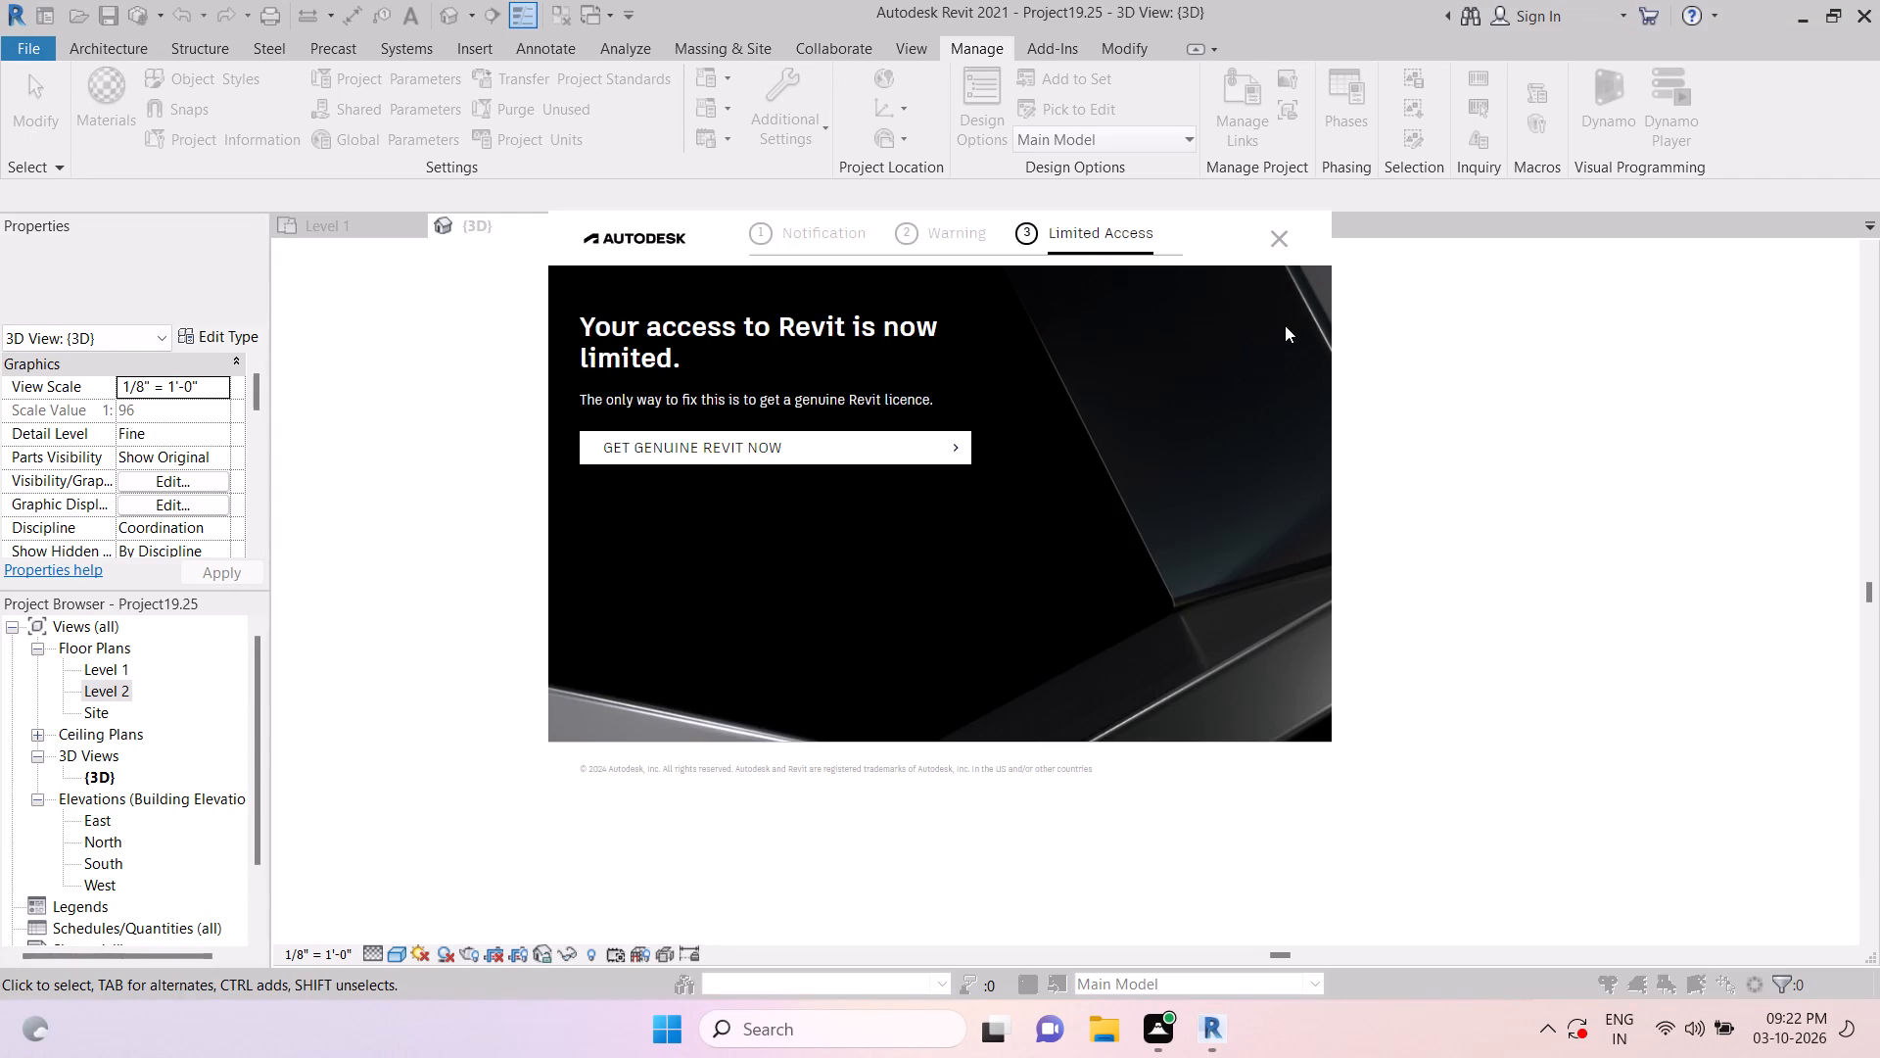
left_click(1275, 232)
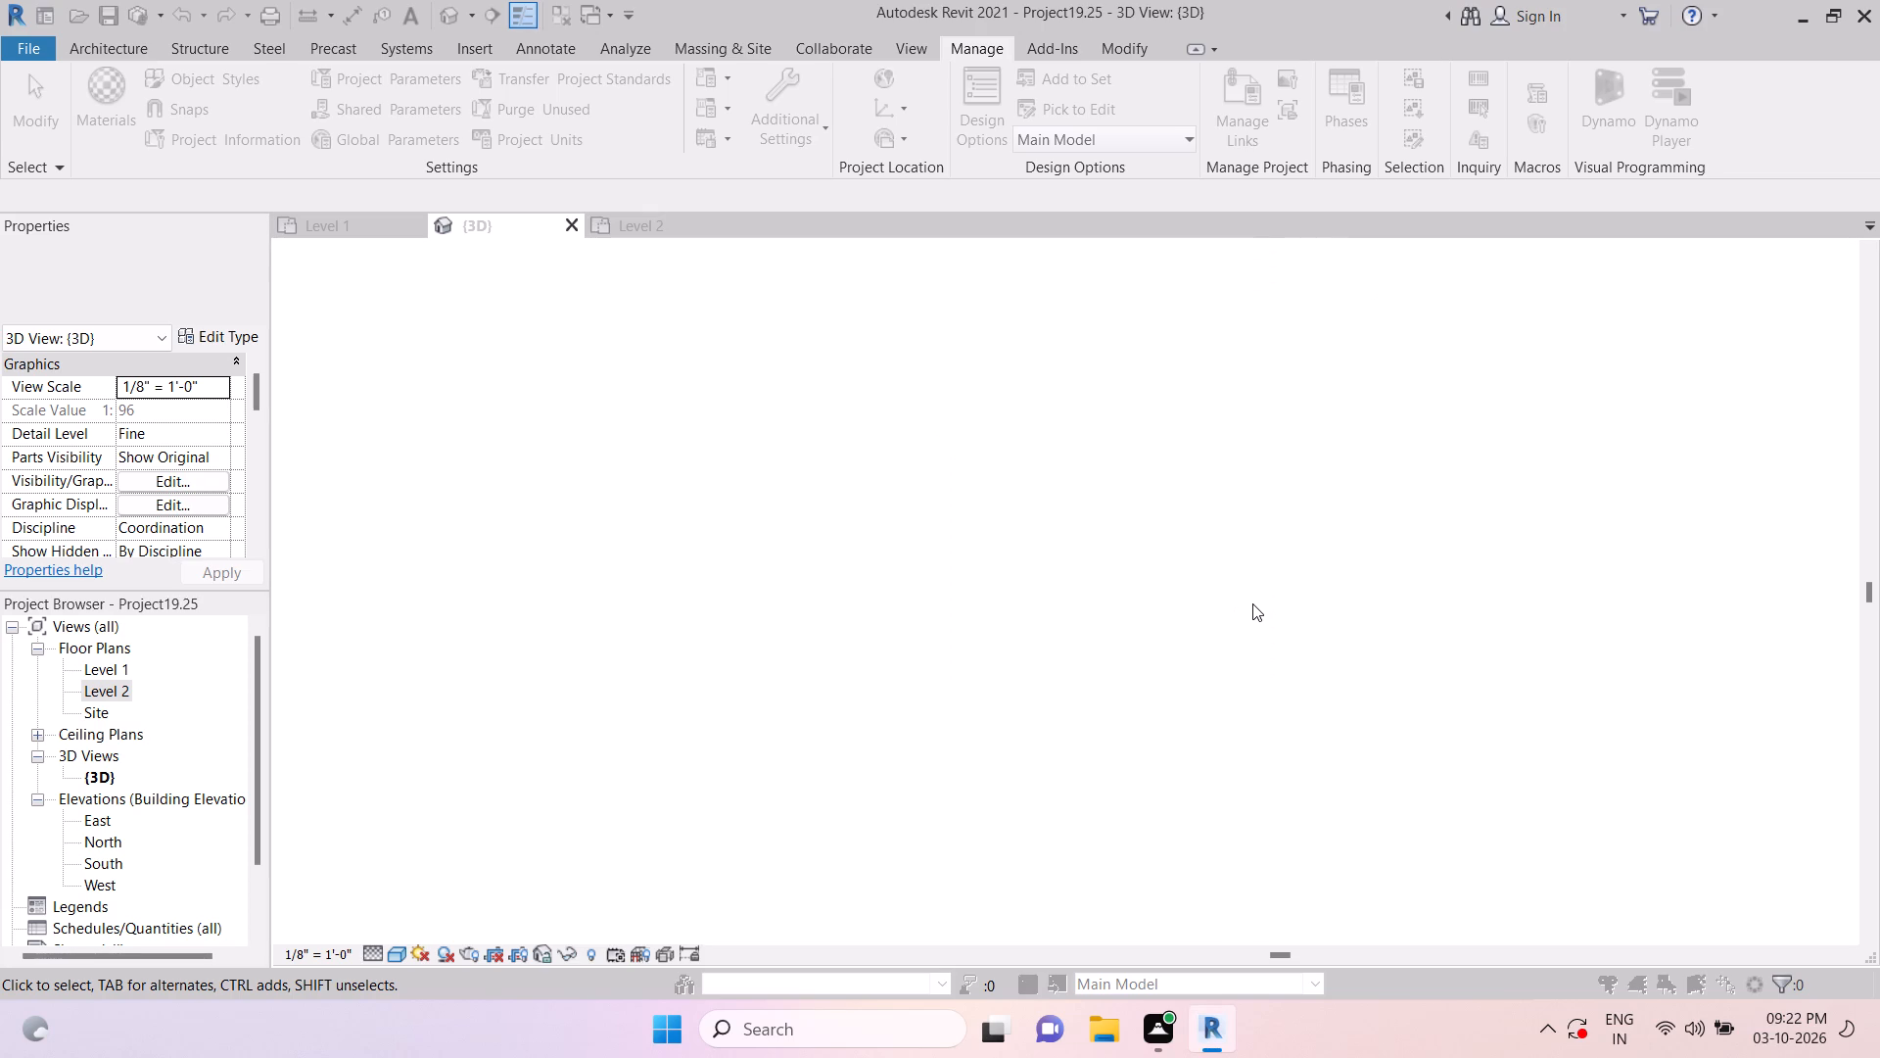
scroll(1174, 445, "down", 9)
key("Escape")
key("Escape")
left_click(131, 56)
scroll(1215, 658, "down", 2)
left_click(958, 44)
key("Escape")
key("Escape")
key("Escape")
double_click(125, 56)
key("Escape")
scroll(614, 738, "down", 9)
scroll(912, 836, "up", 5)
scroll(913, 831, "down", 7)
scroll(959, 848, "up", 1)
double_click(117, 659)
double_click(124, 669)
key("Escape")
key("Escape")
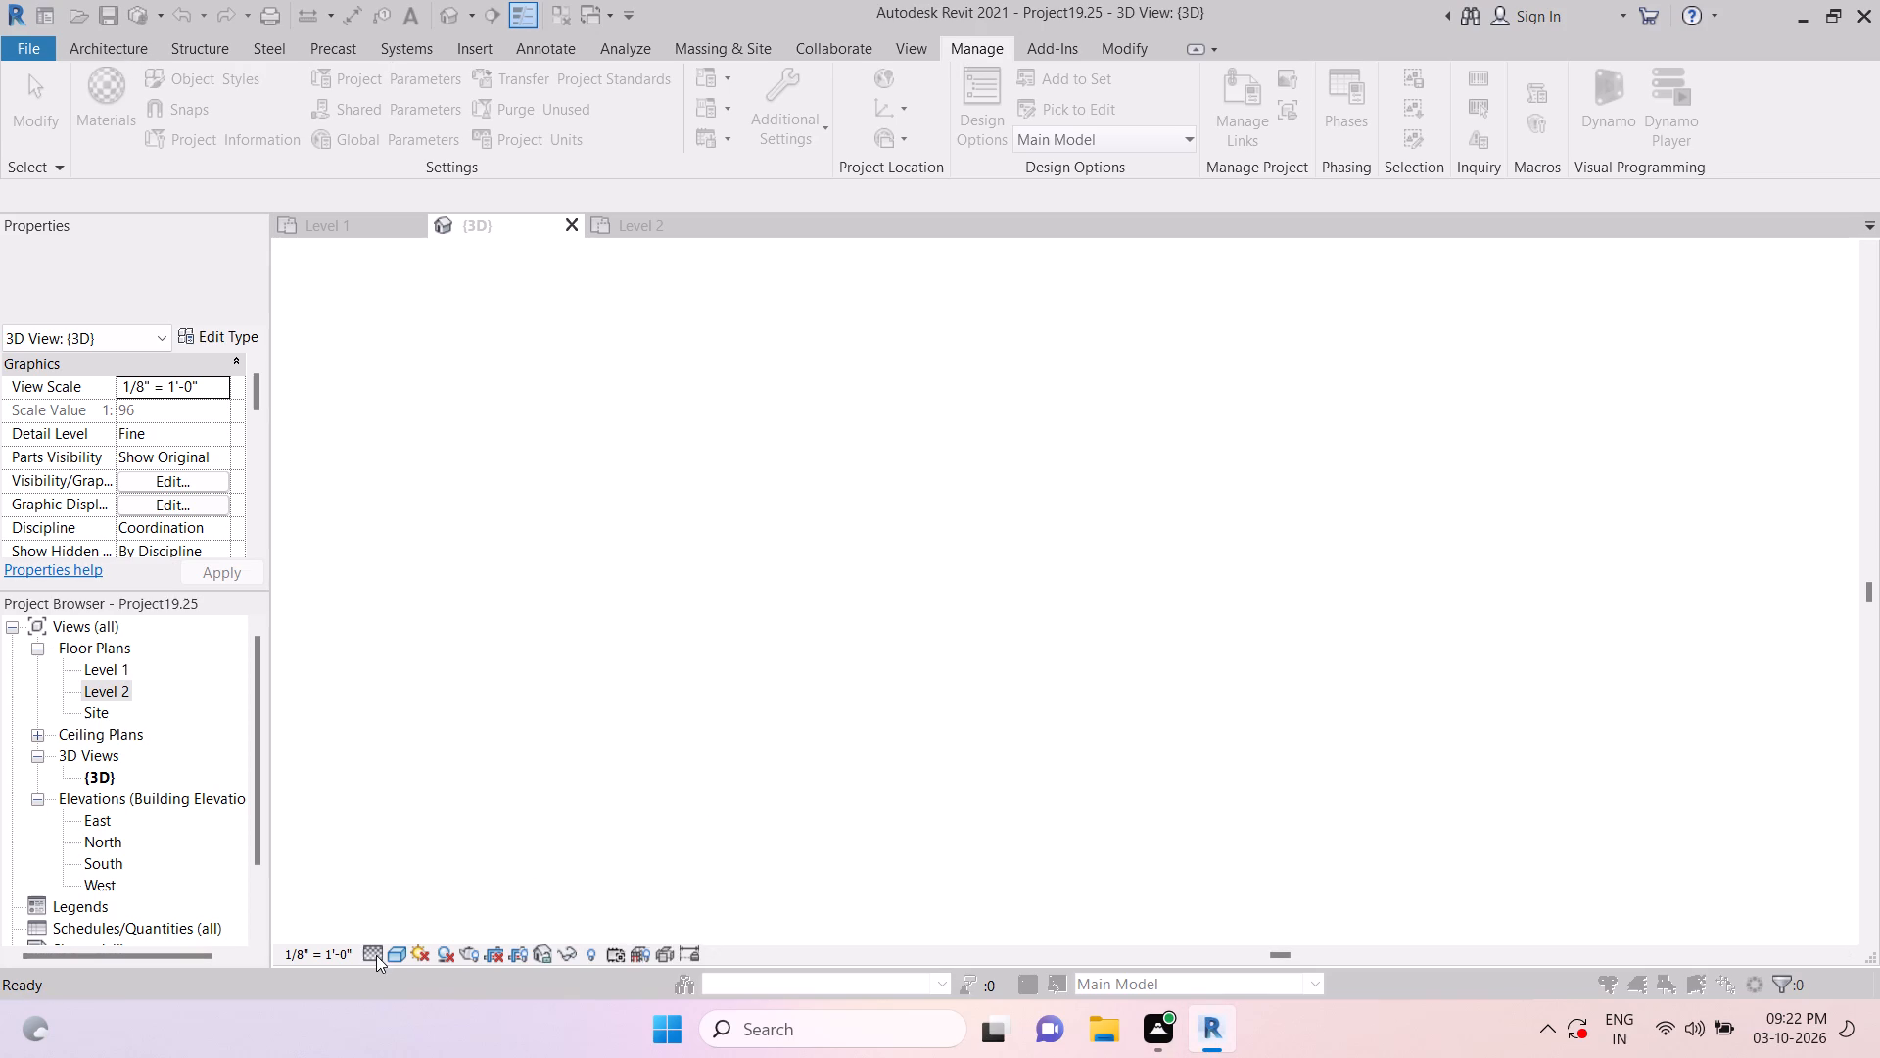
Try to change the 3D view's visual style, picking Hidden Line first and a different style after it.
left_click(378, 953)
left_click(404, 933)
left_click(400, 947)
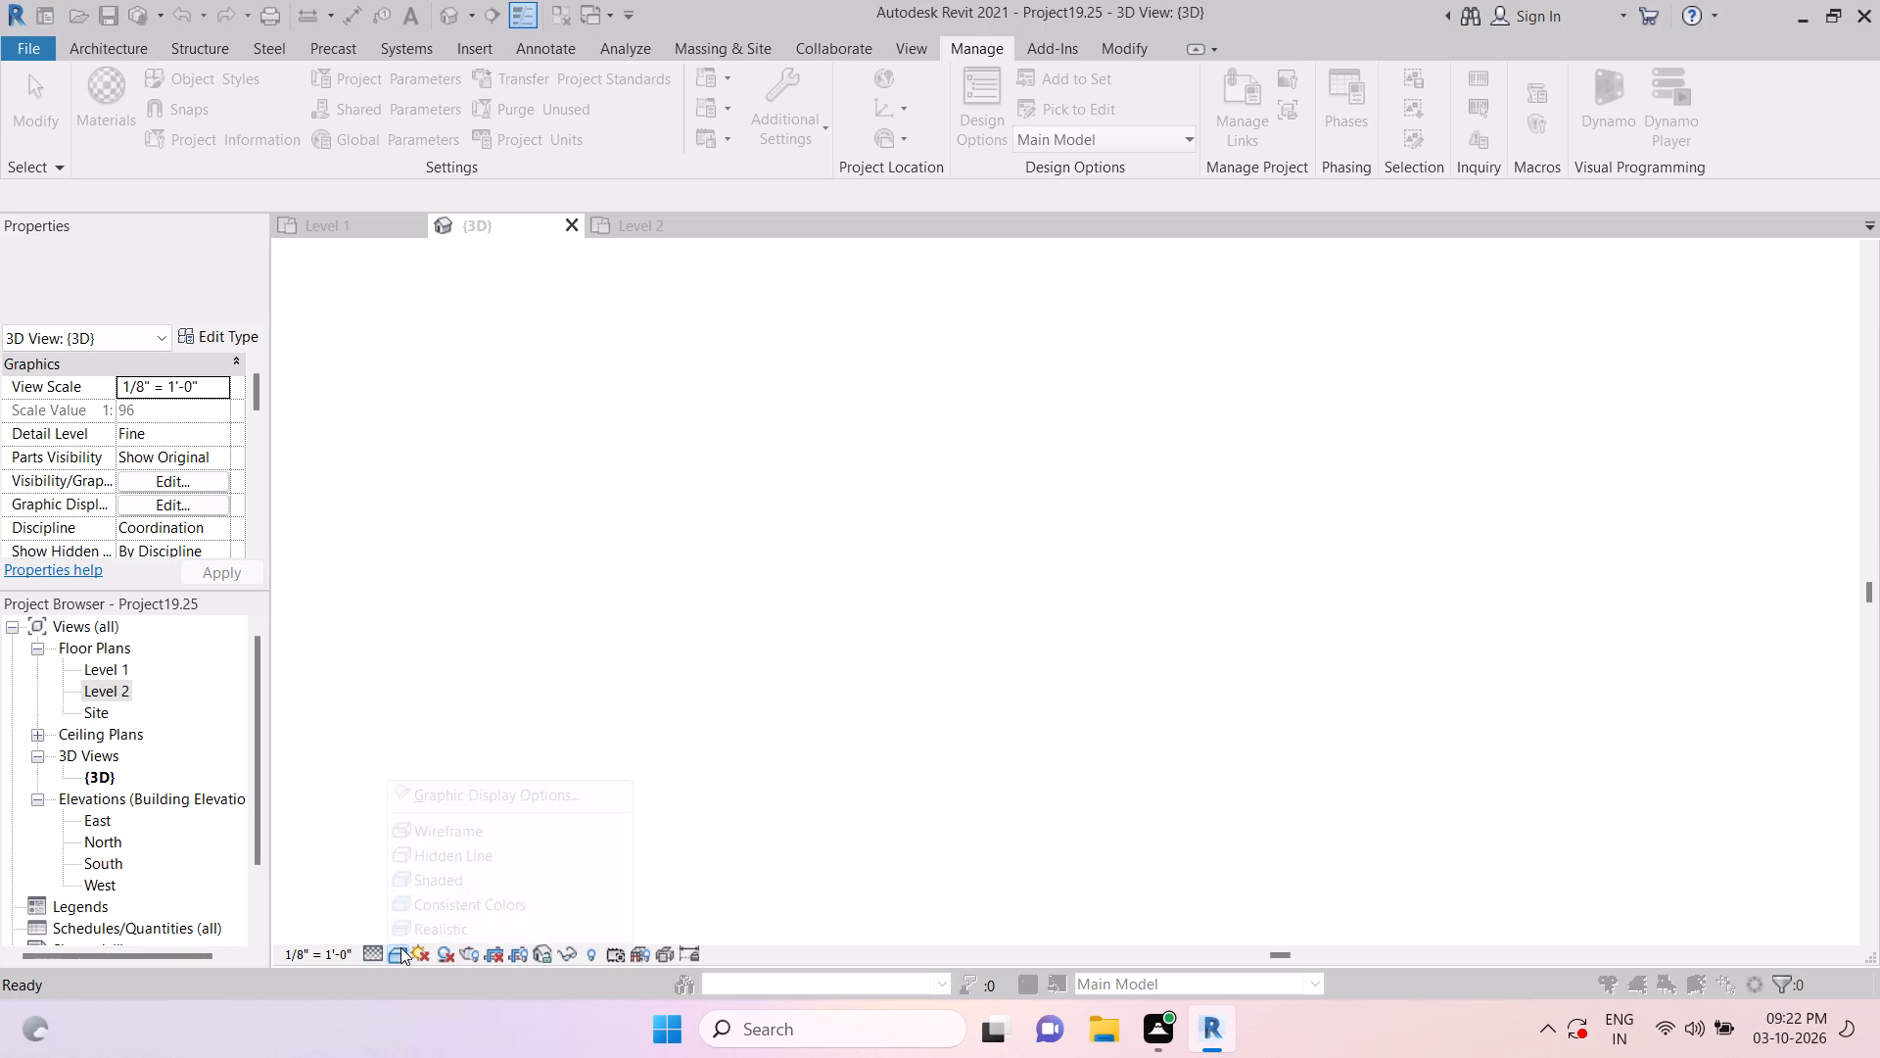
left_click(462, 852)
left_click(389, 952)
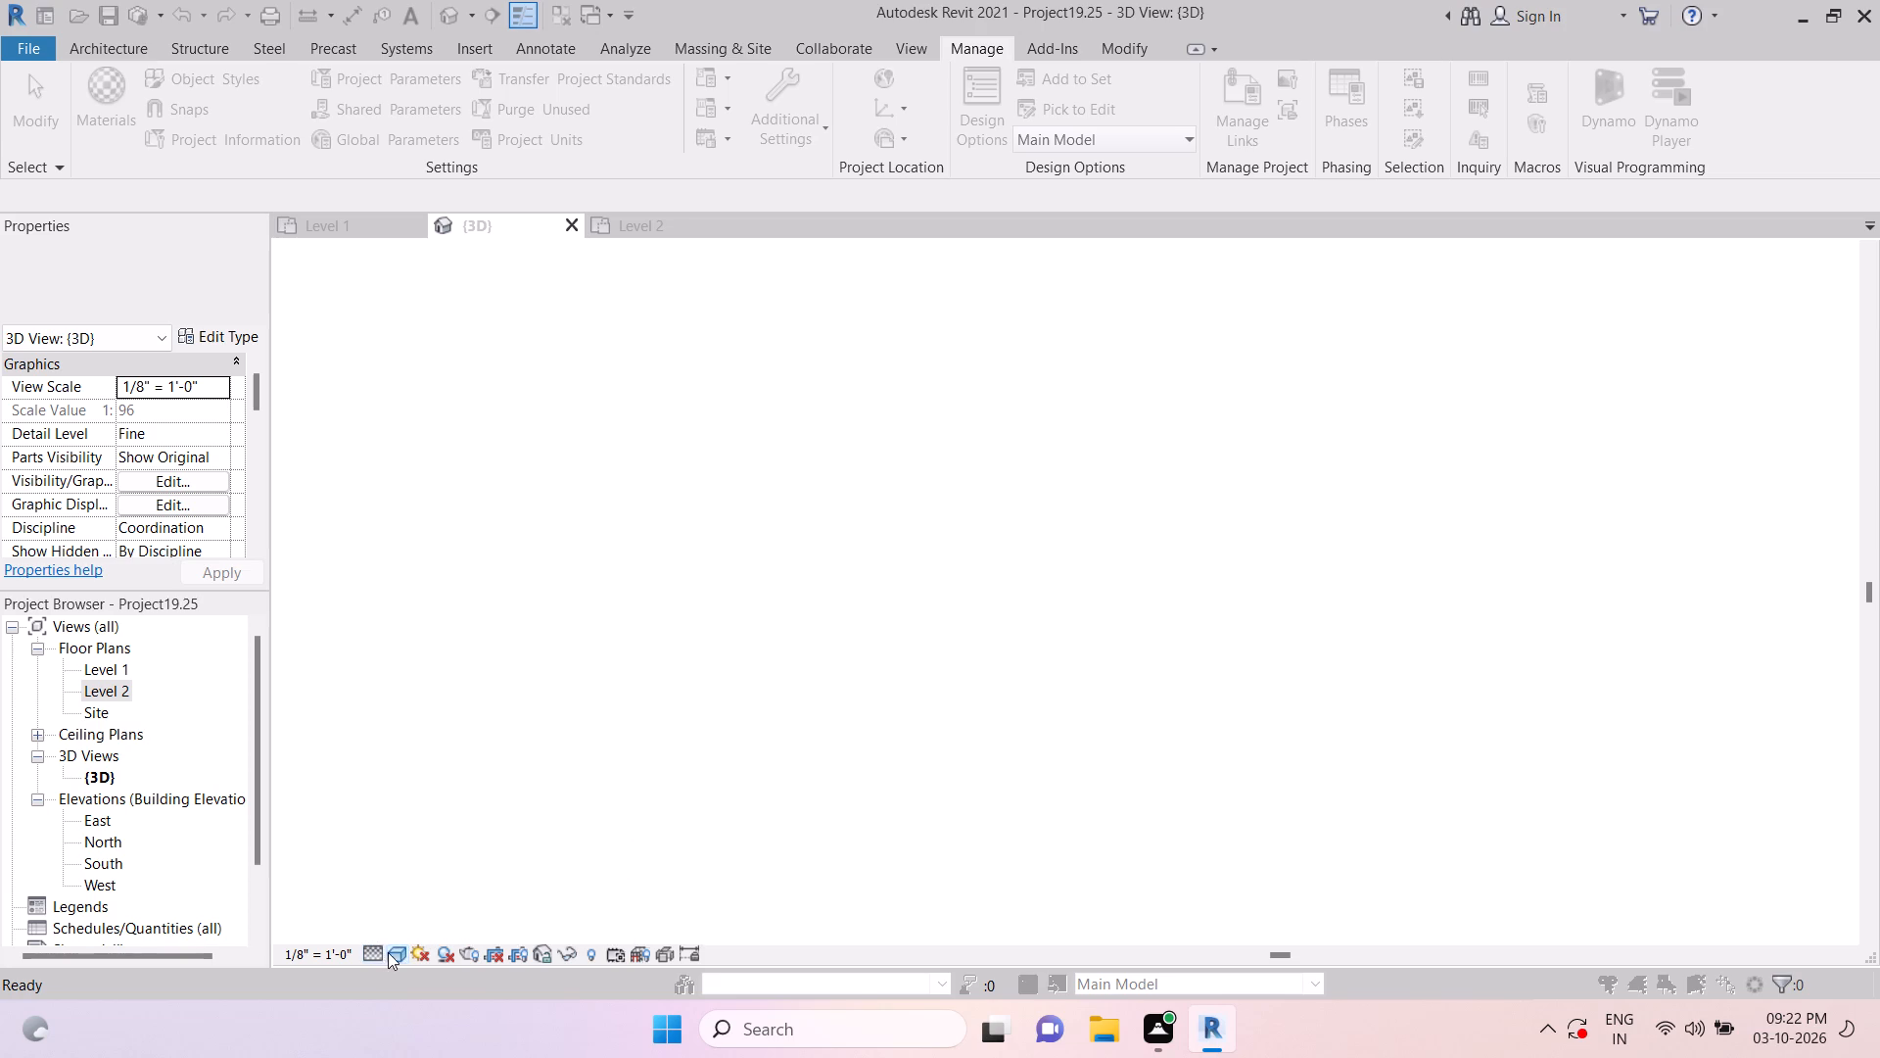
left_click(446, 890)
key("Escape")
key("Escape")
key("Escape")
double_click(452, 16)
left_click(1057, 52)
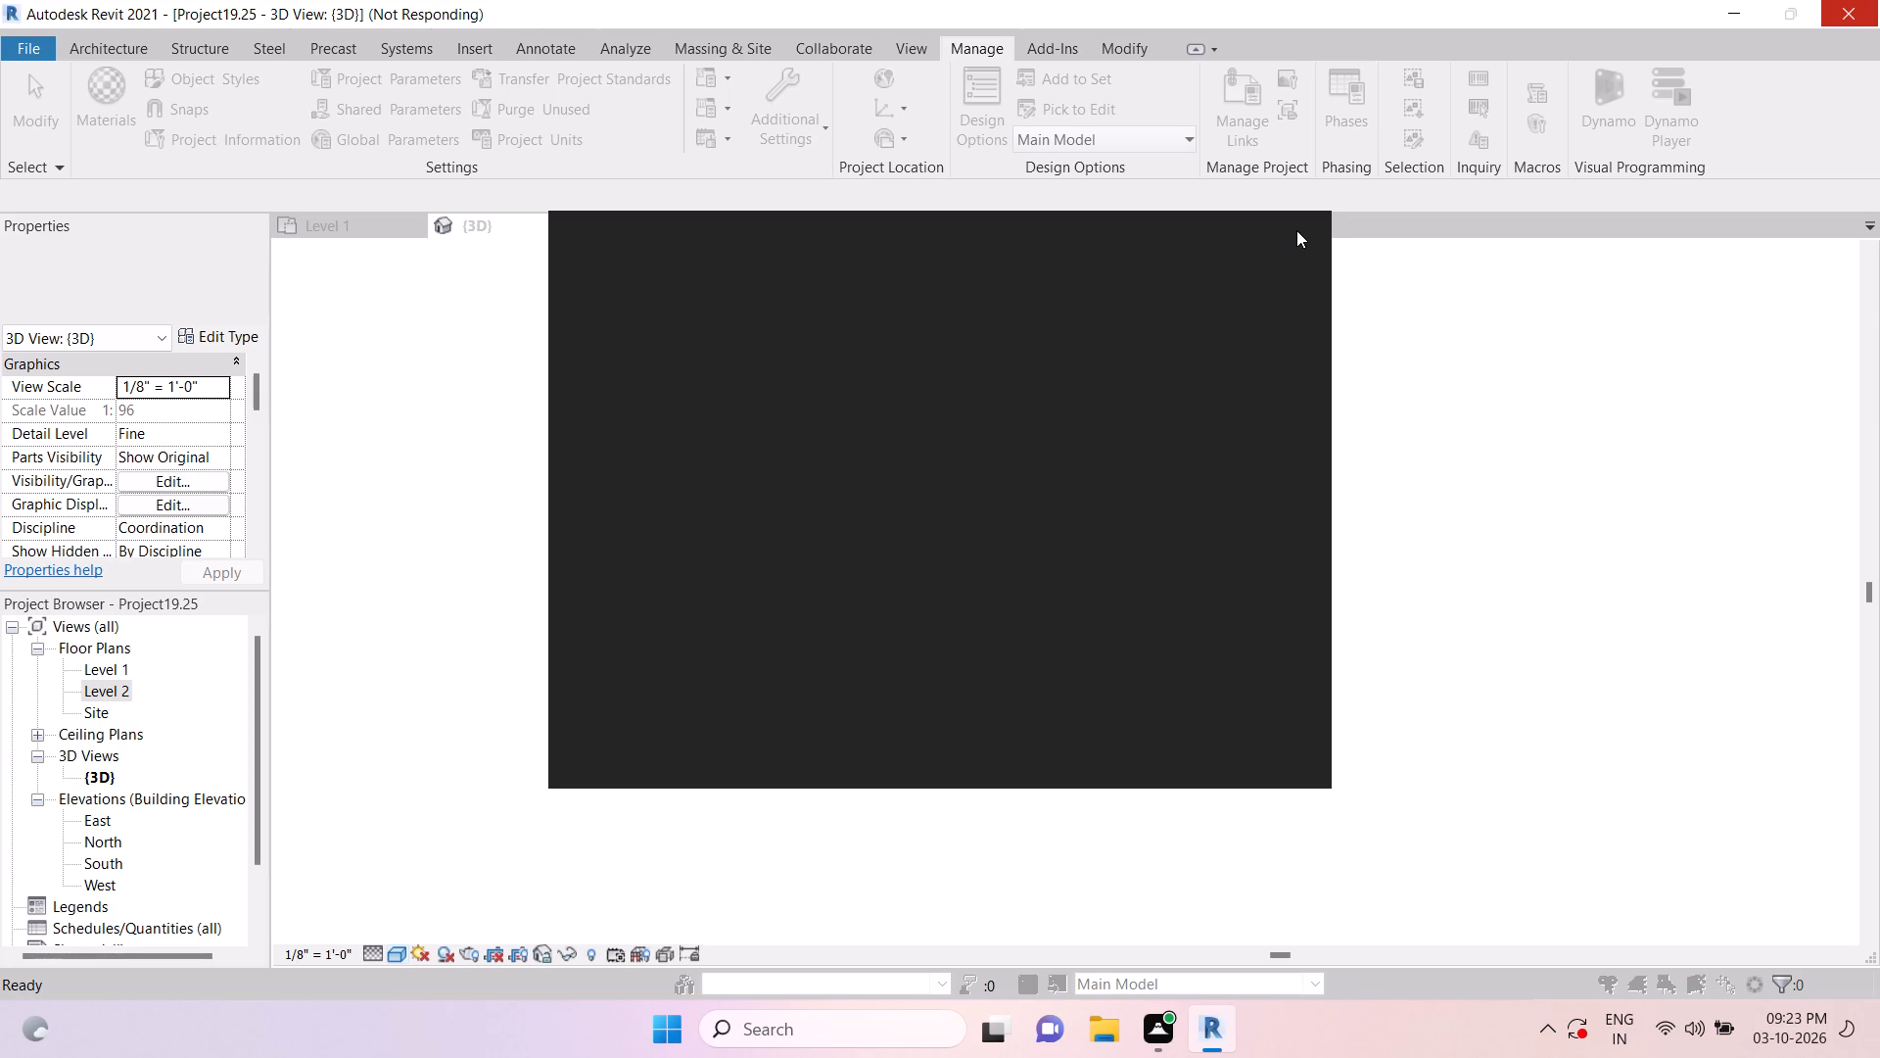
Dismiss the Autodesk licence notification covering the 3D view again.
left_click(1295, 228)
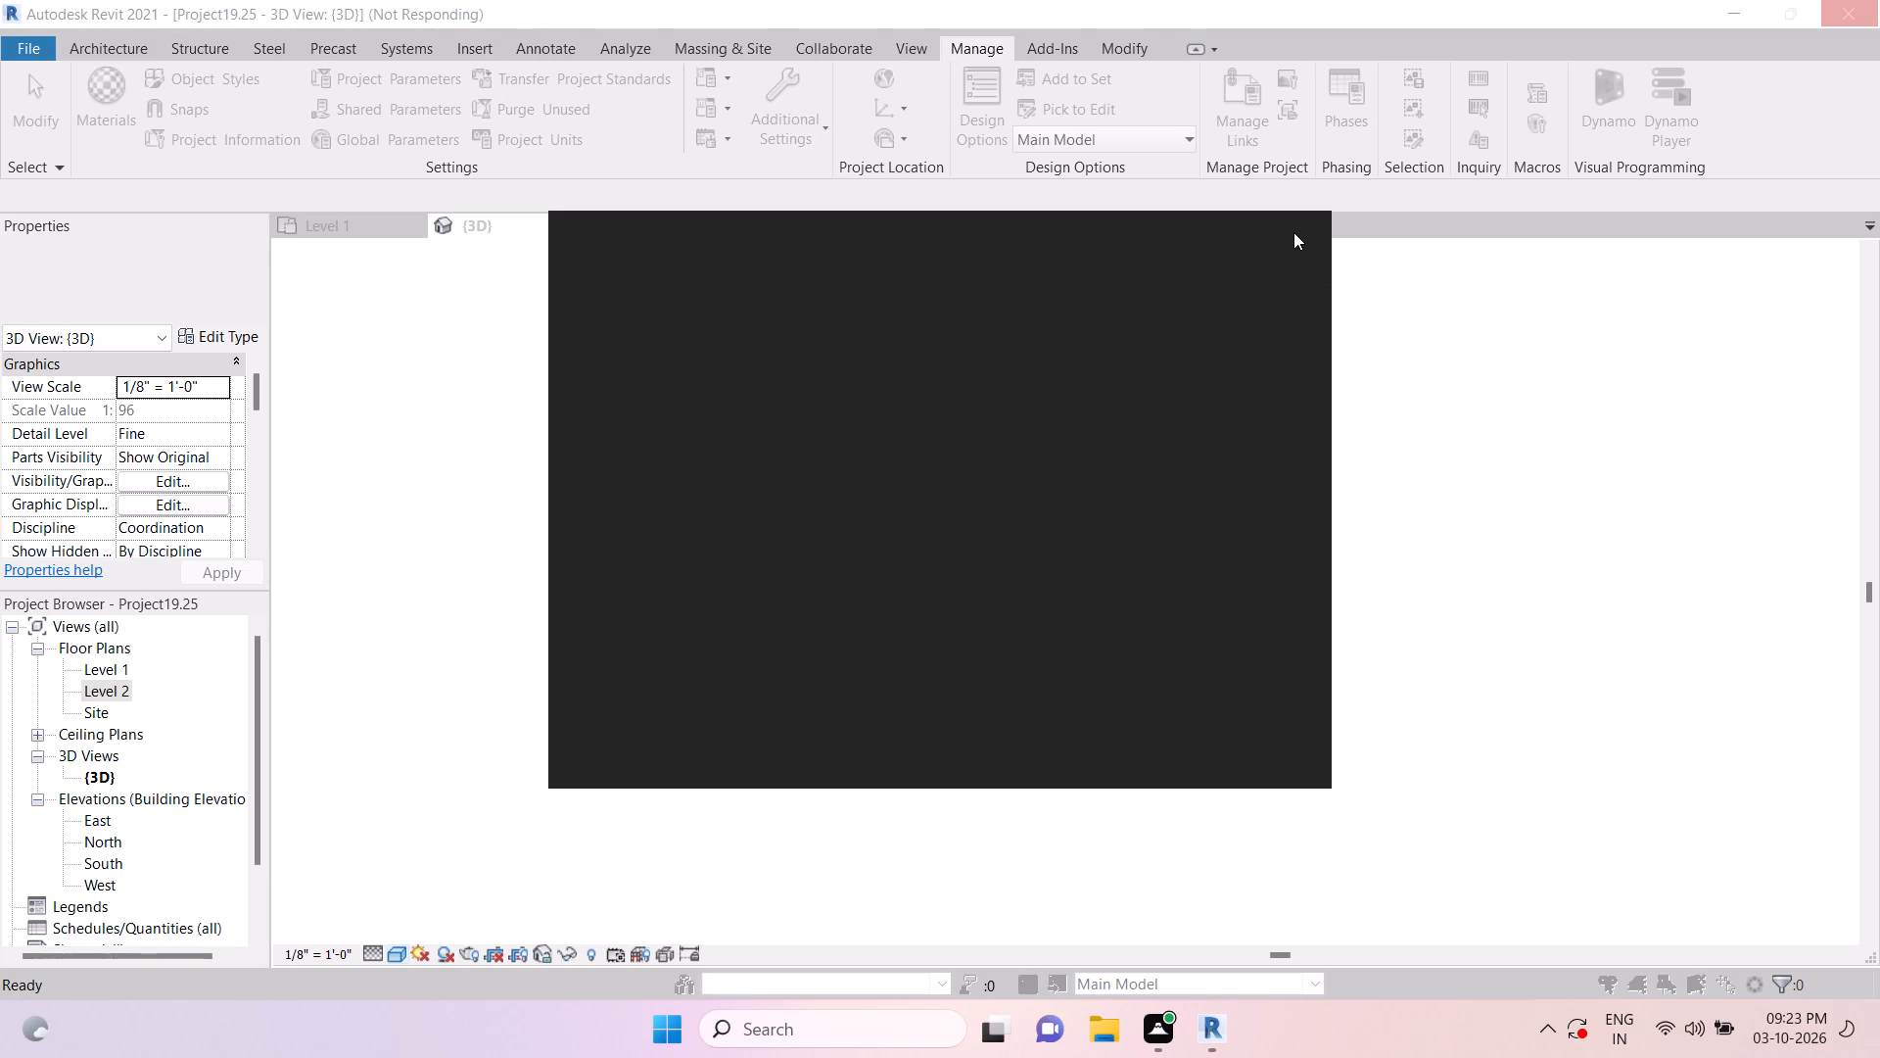
left_click(1293, 232)
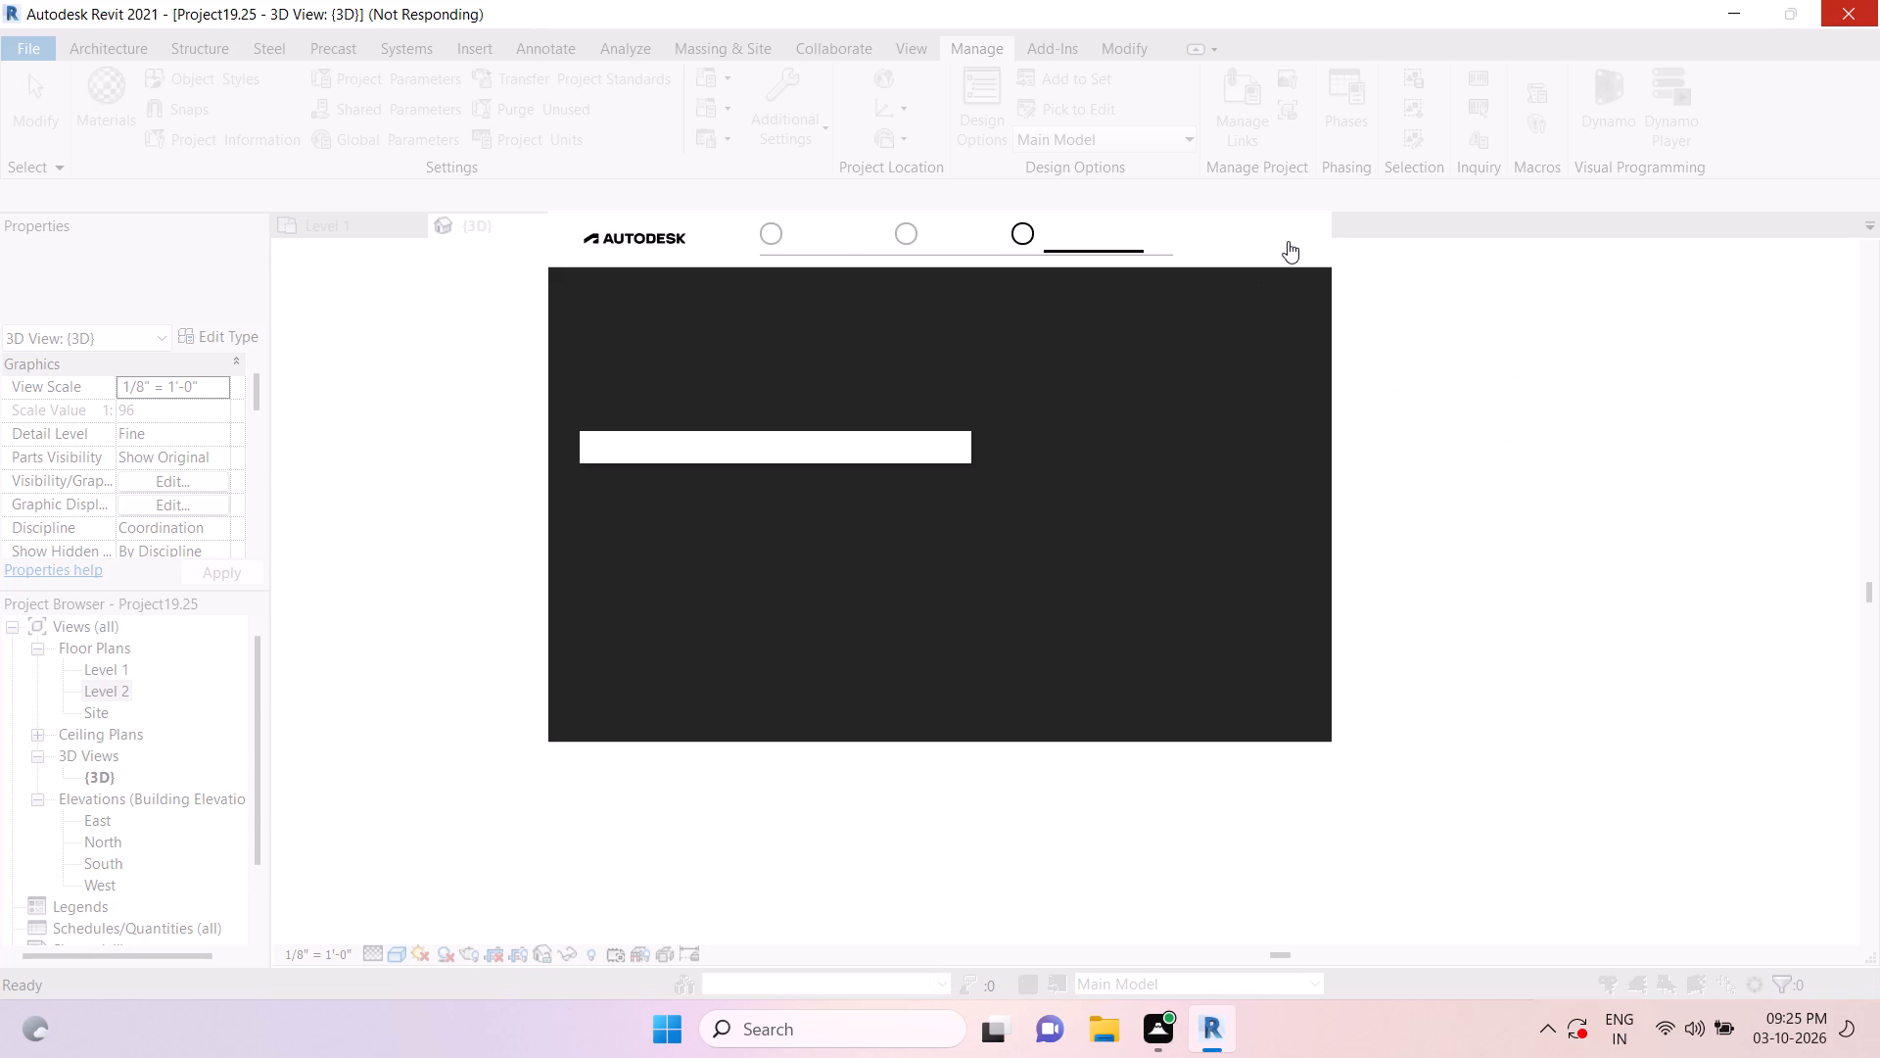
left_click(1287, 240)
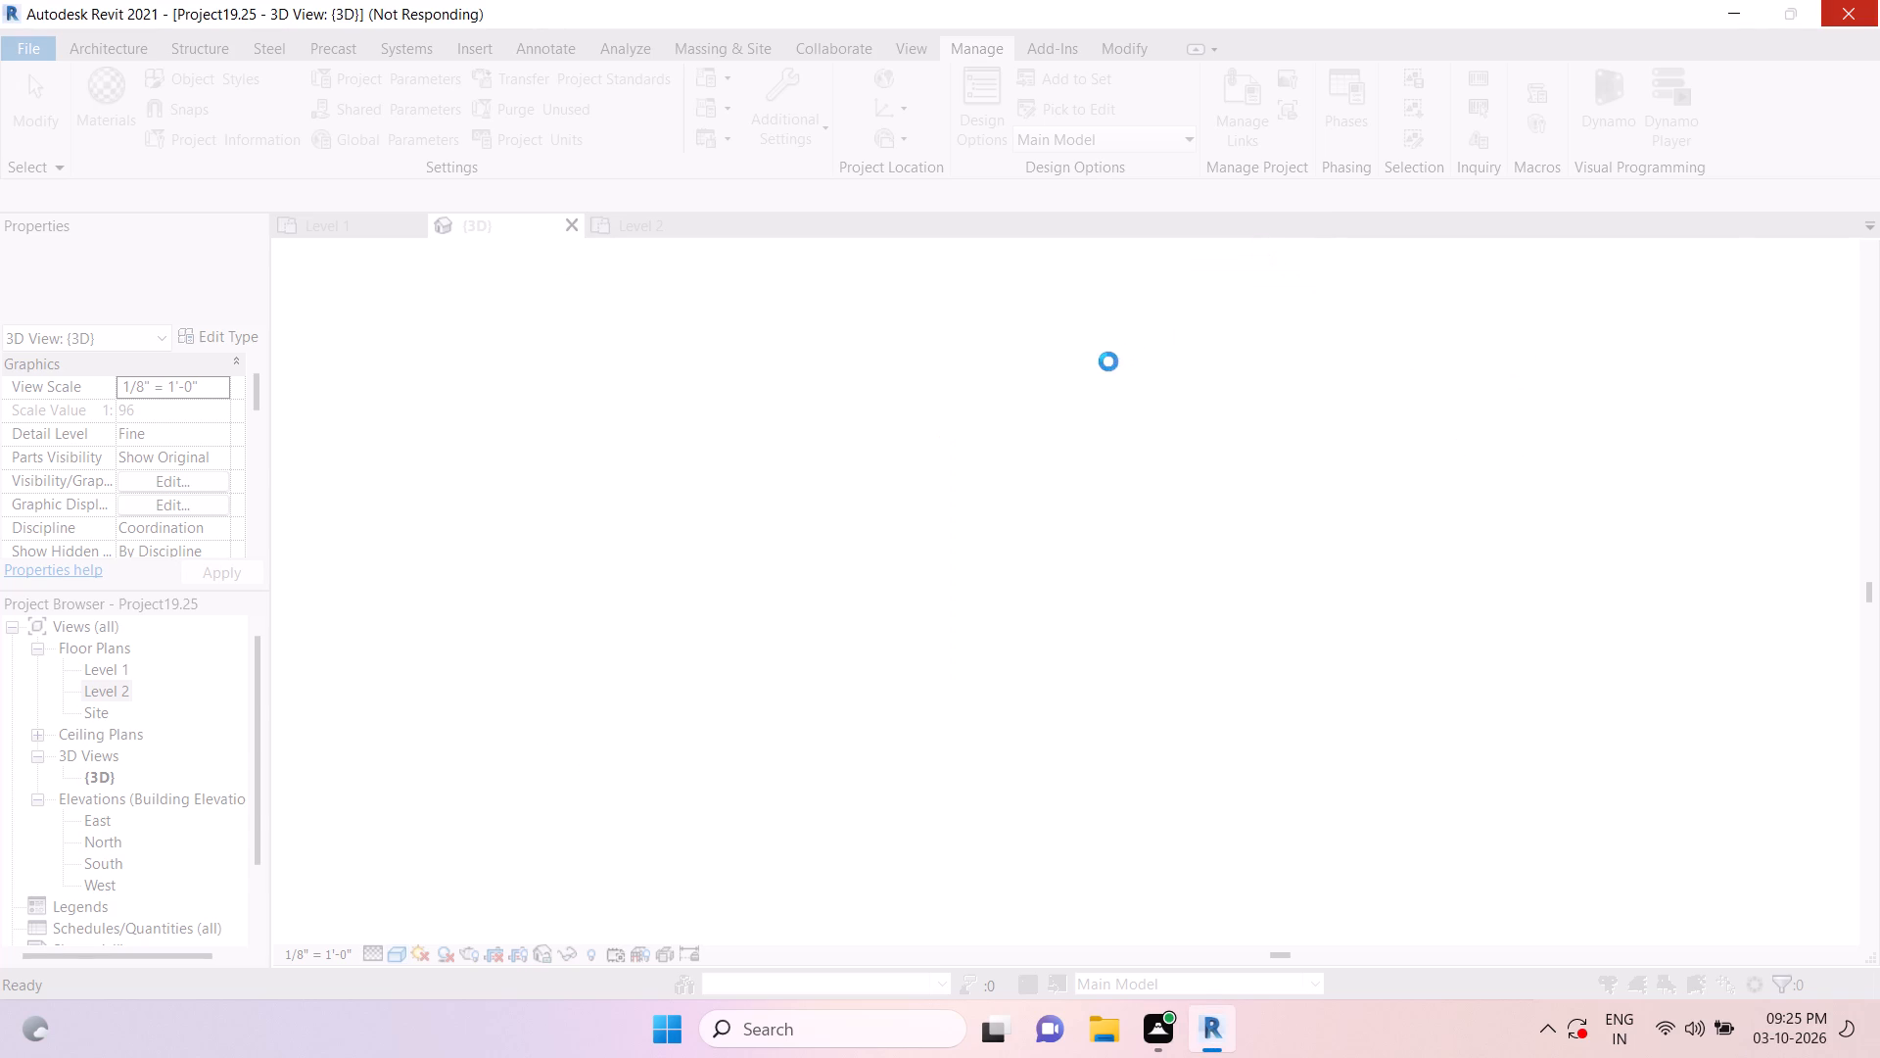
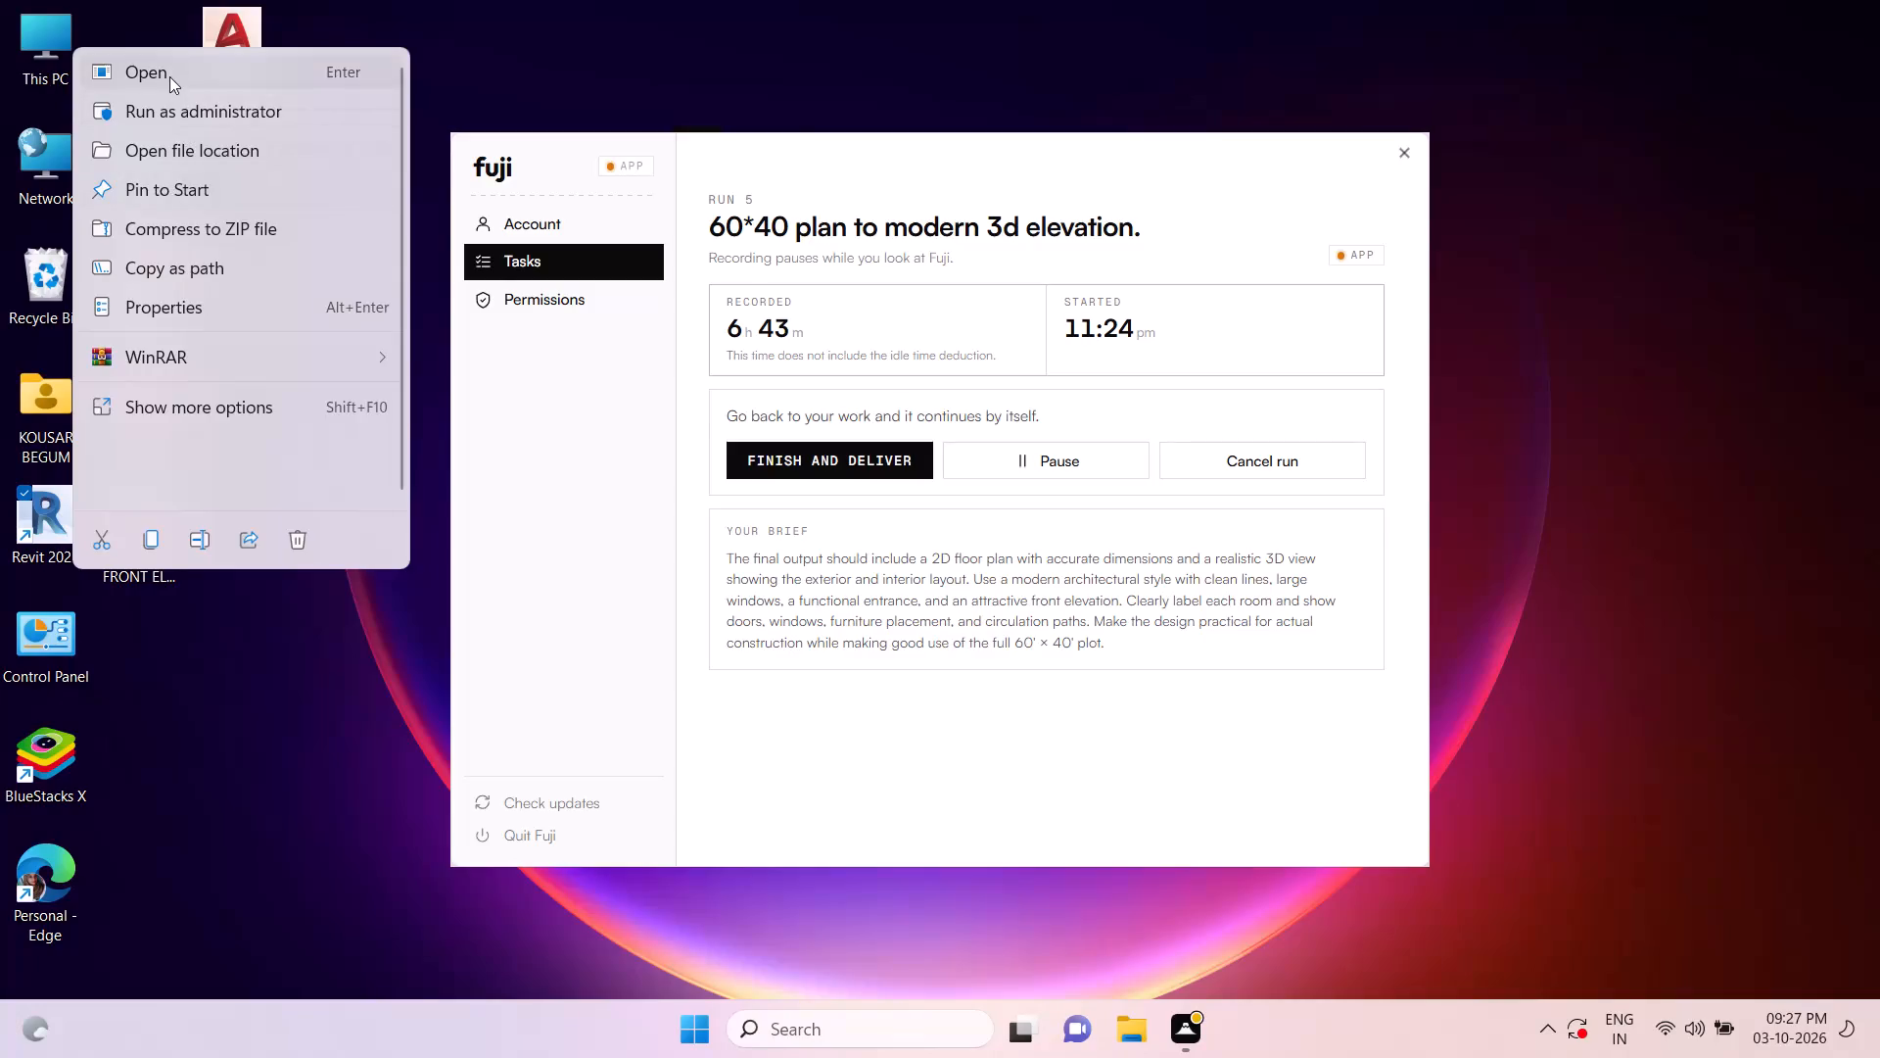
Launch Revit 2021 from the desktop.
left_click(169, 74)
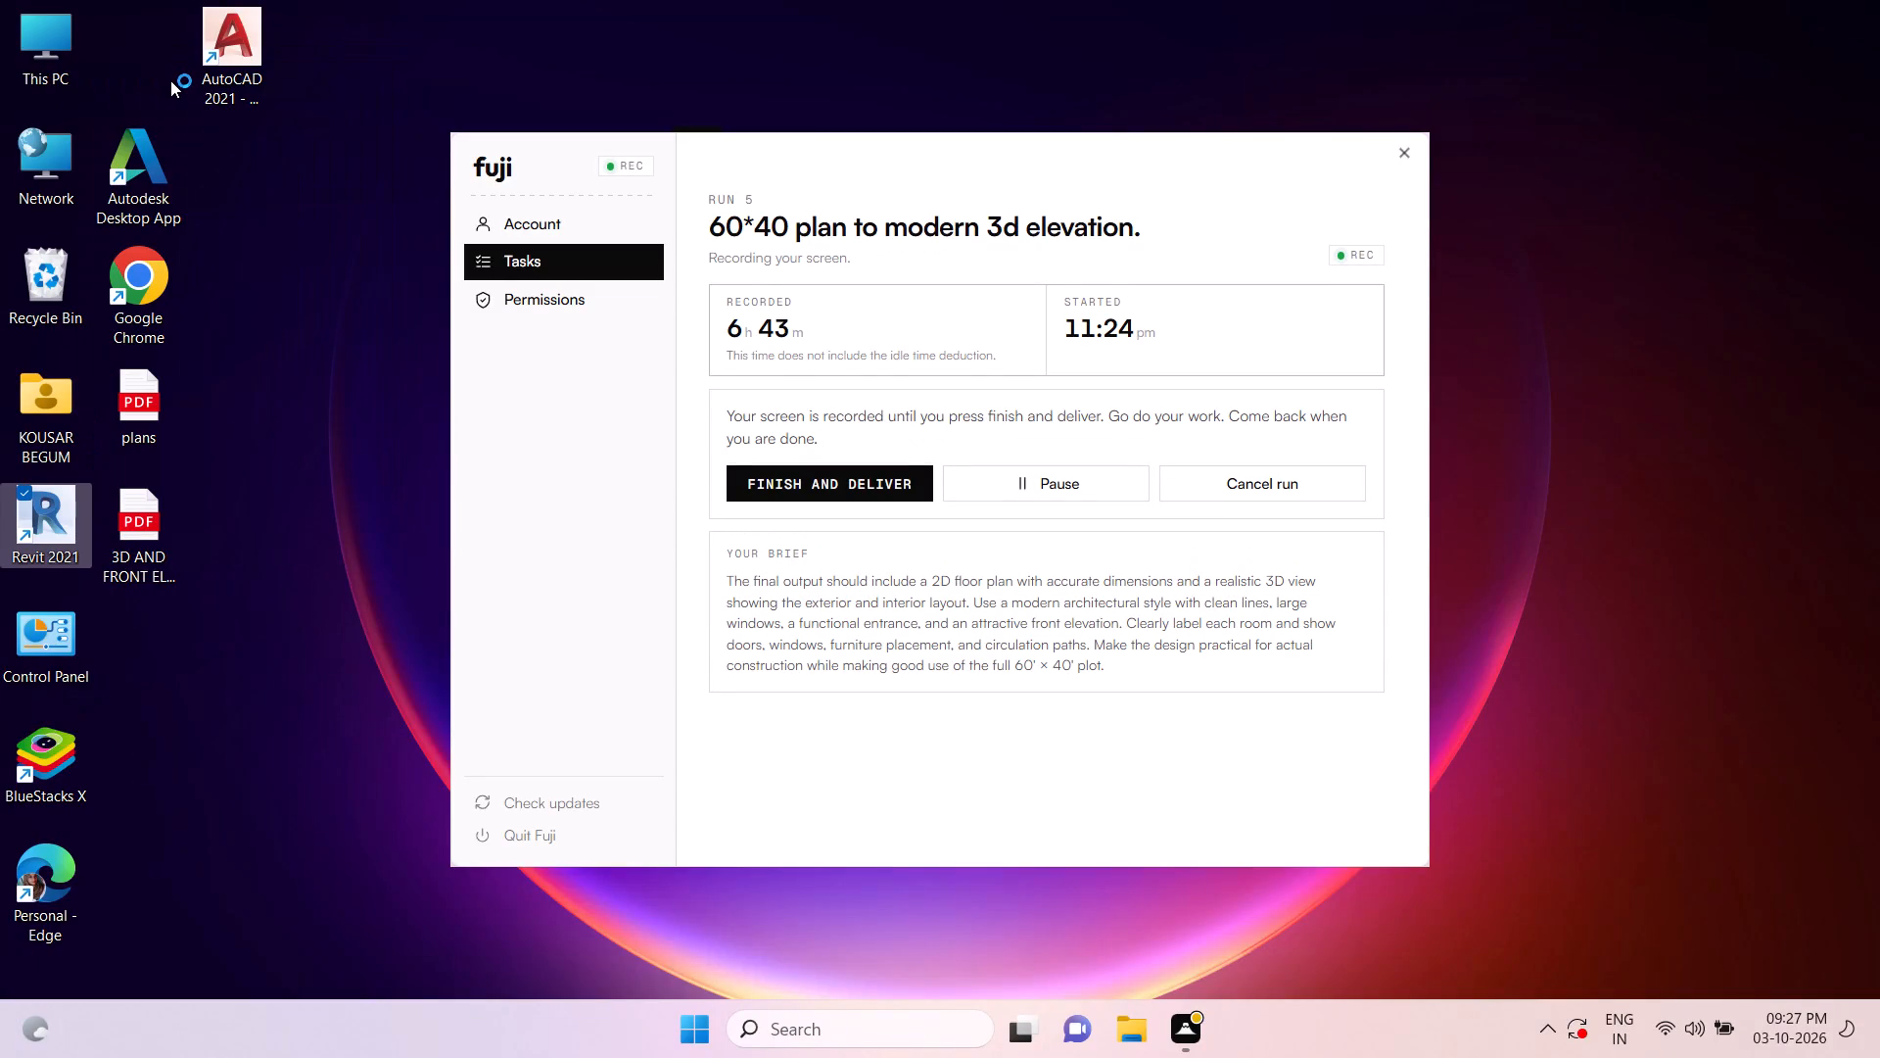
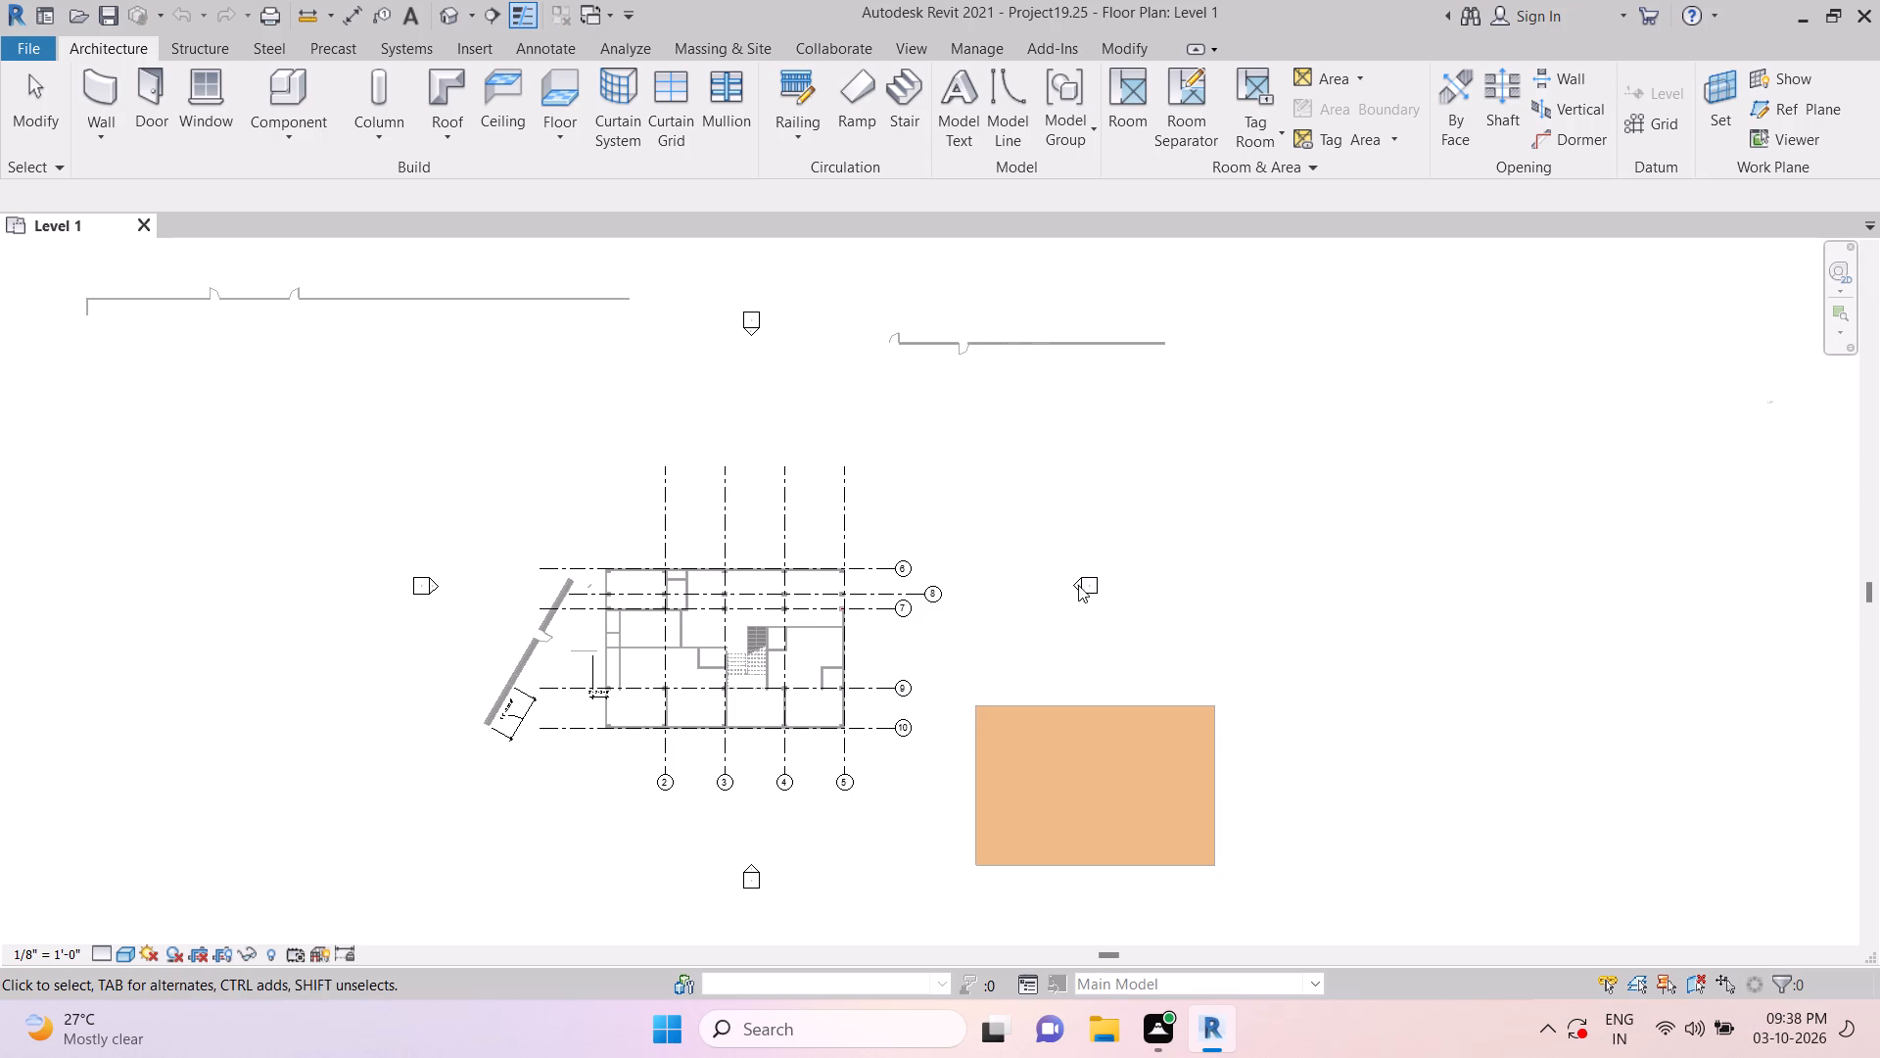
Delete the slanted stray wall, including its door and window, beside the Level 1 floor plan.
scroll(872, 609, "down", 3)
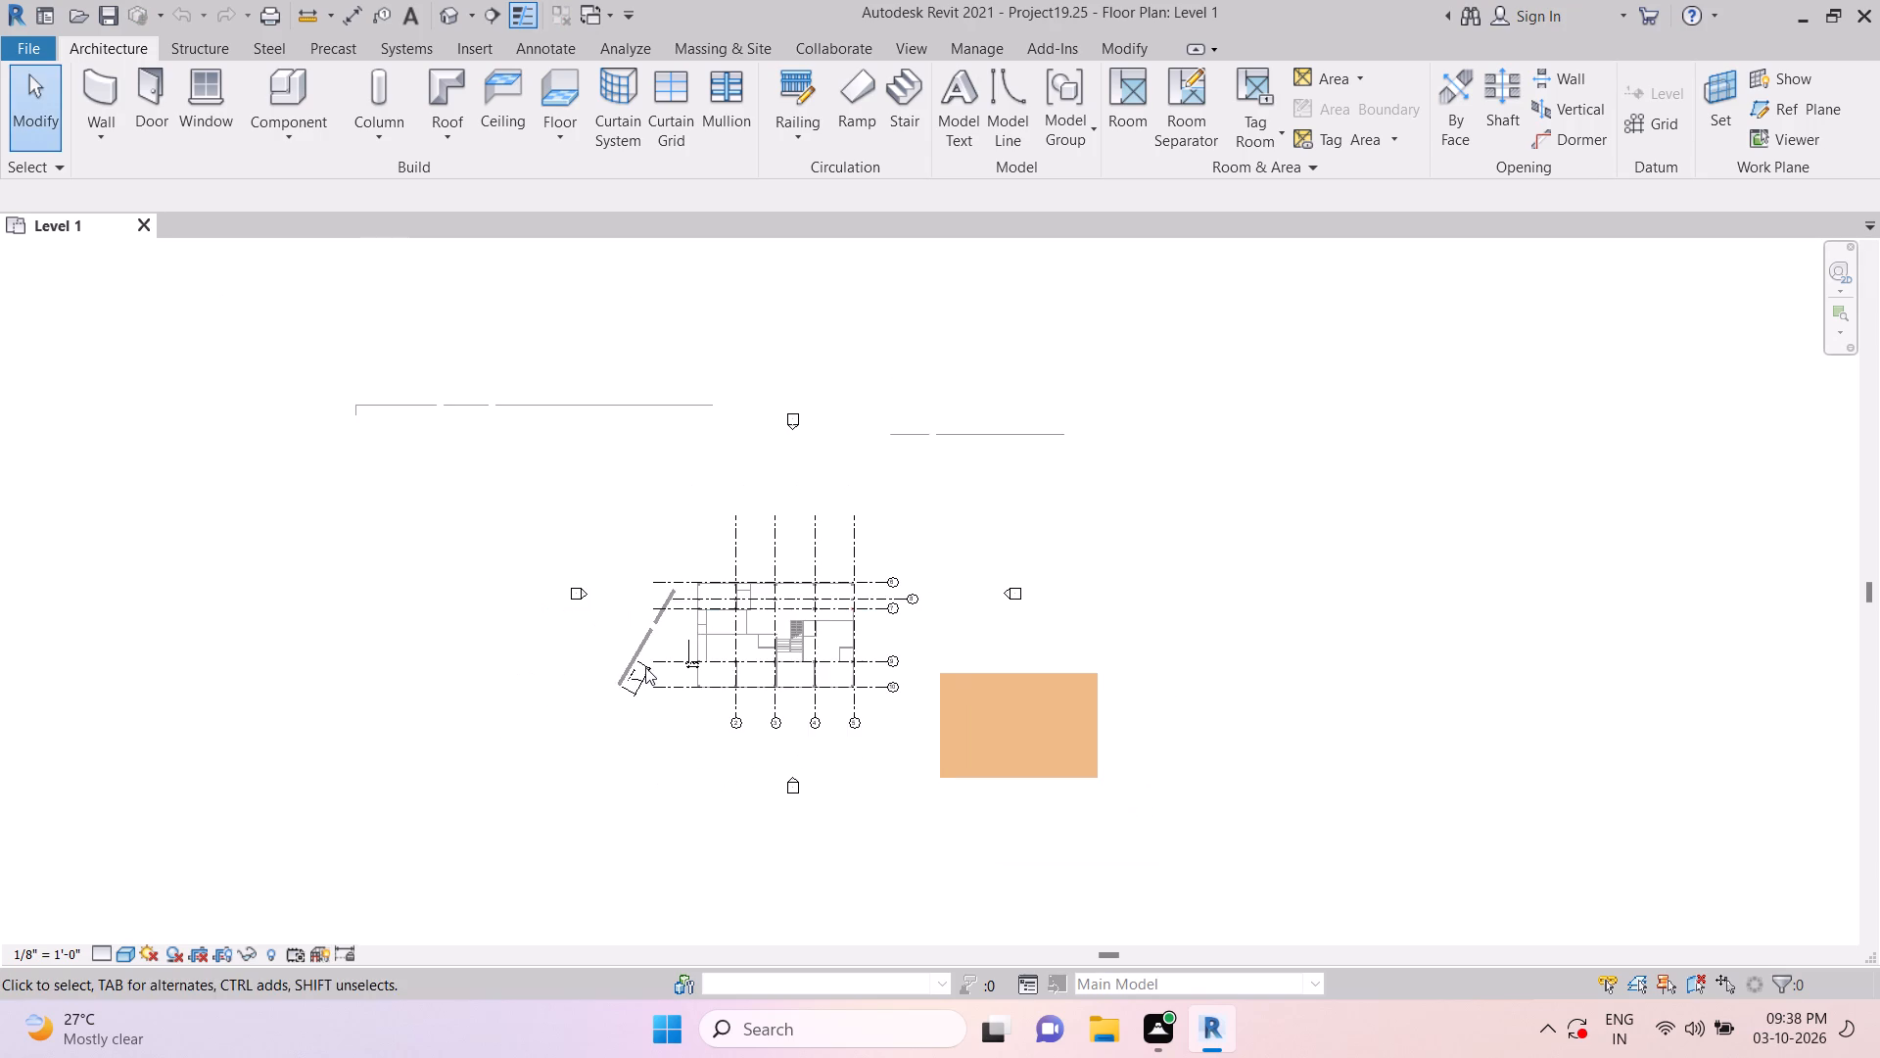
scroll(646, 666, "up", 9)
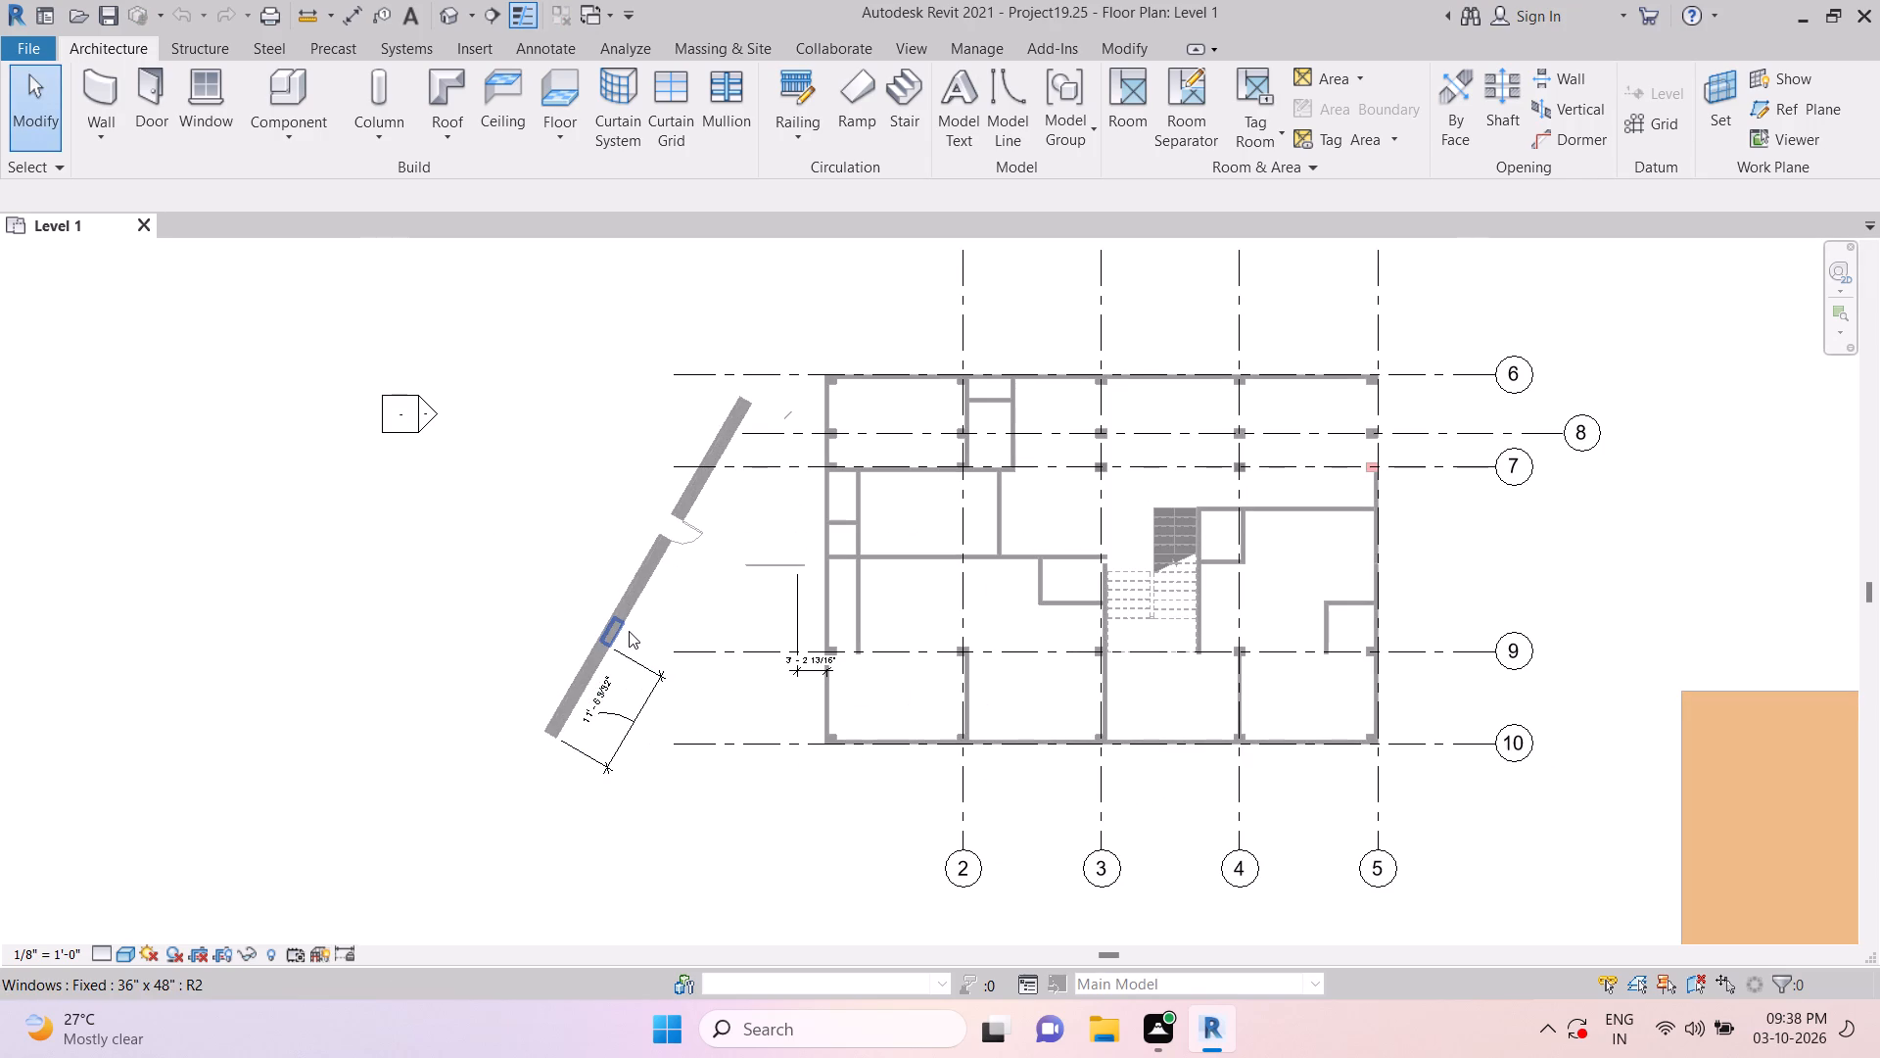
left_click(634, 602)
key("Delete")
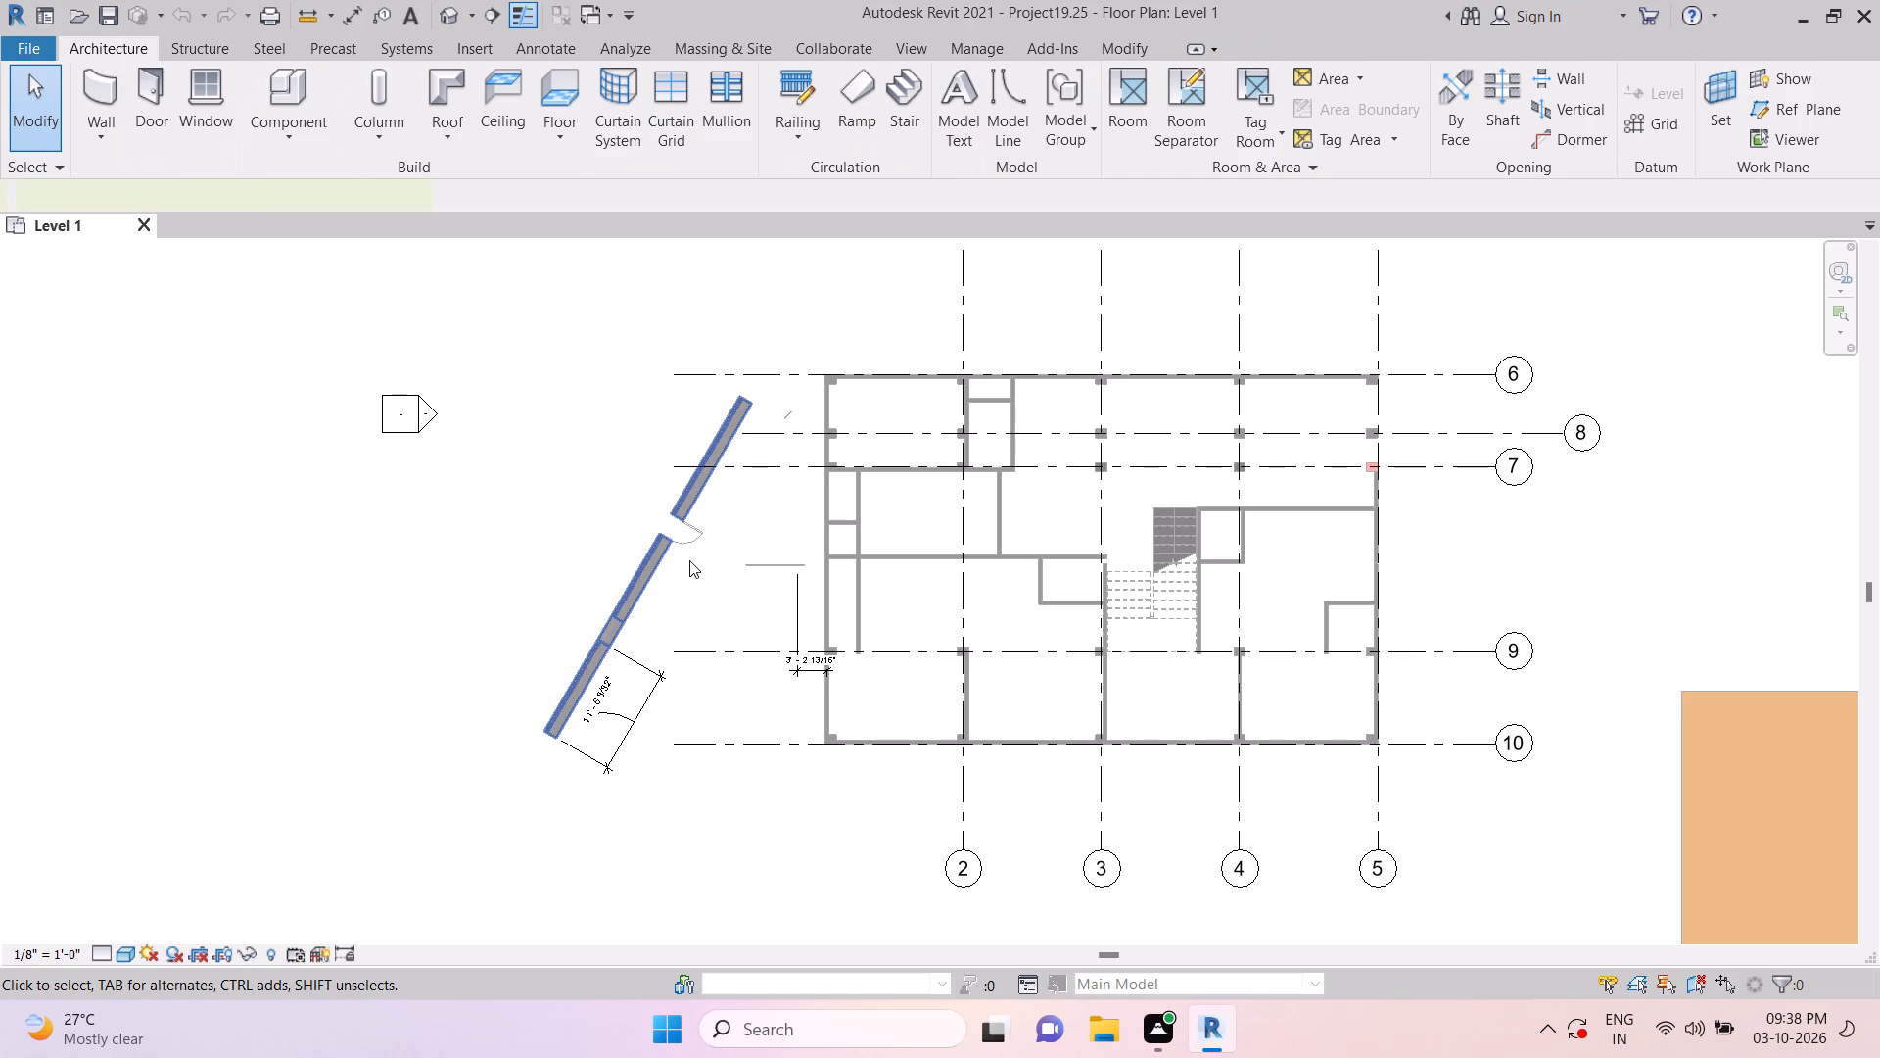
Select the detached orange Generic - 12" - Filled floor slab outside the building plan.
scroll(877, 682, "down", 1)
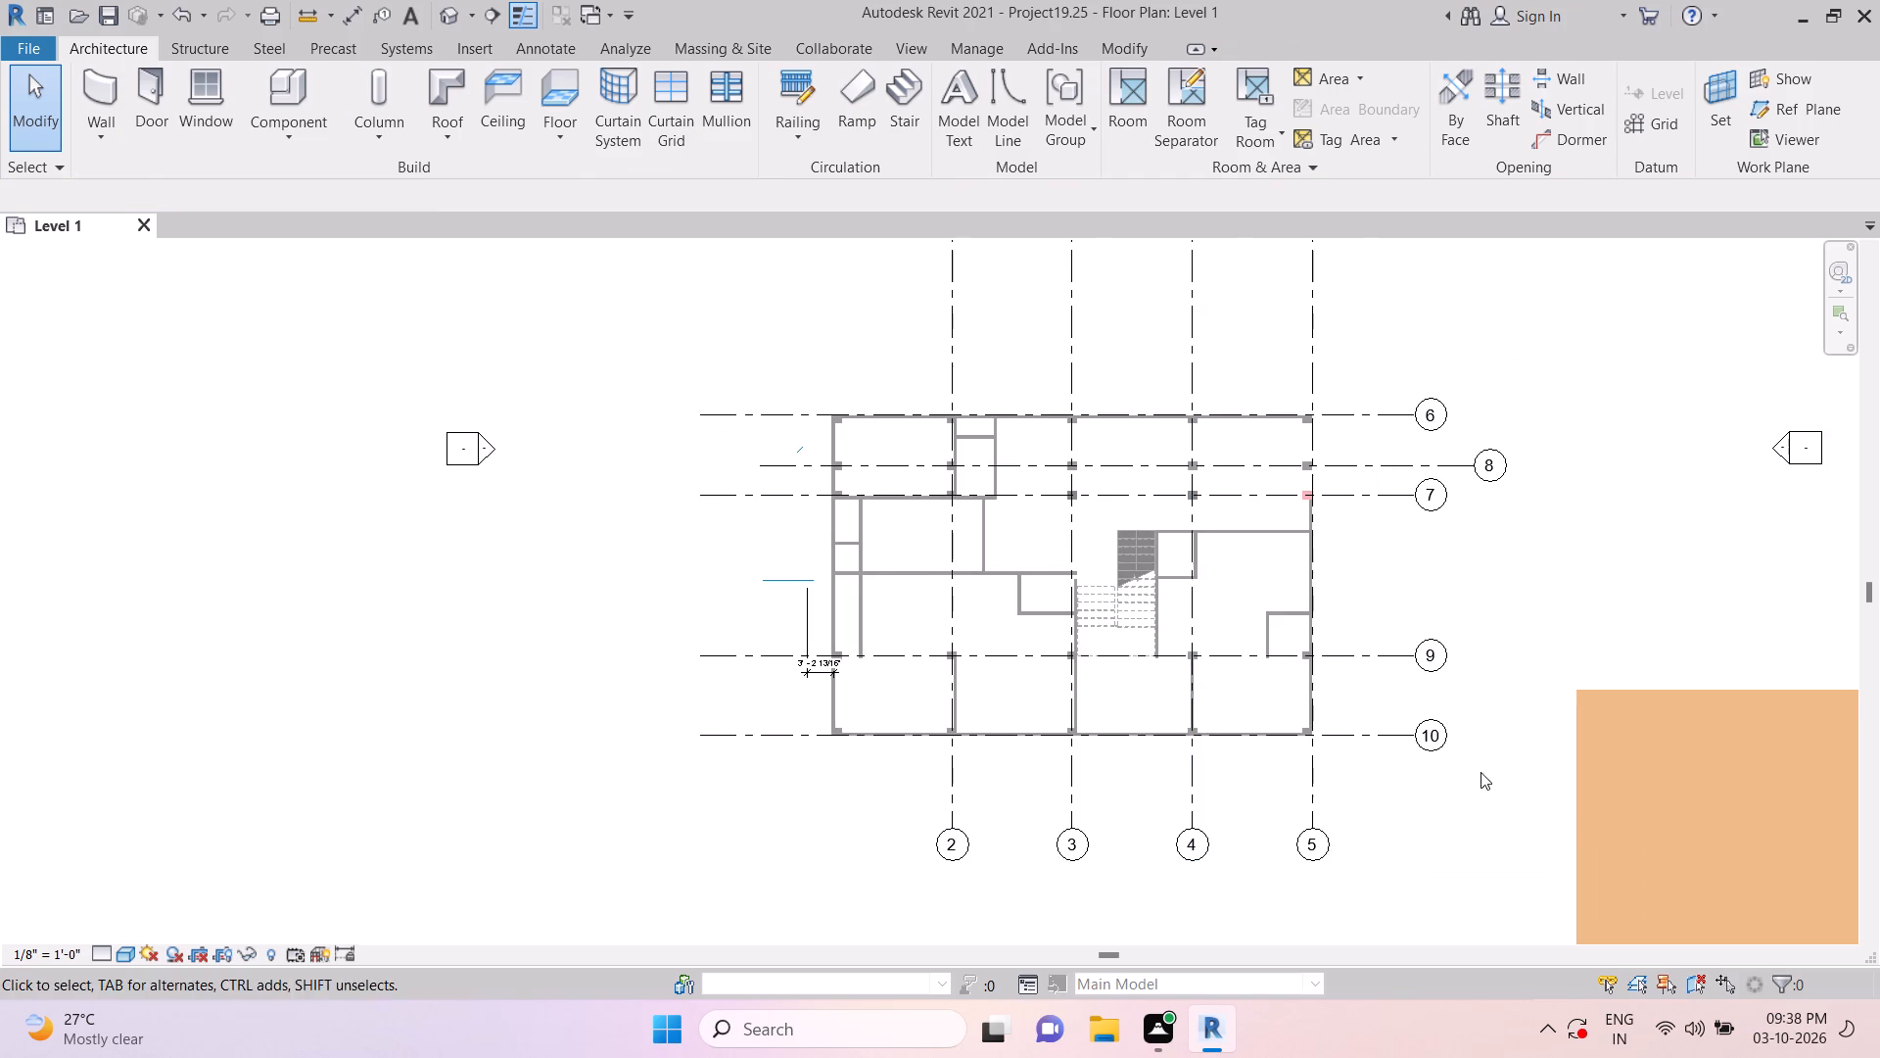
middle_click_drag(1474, 767, 1209, 696)
key("Escape")
key("Escape")
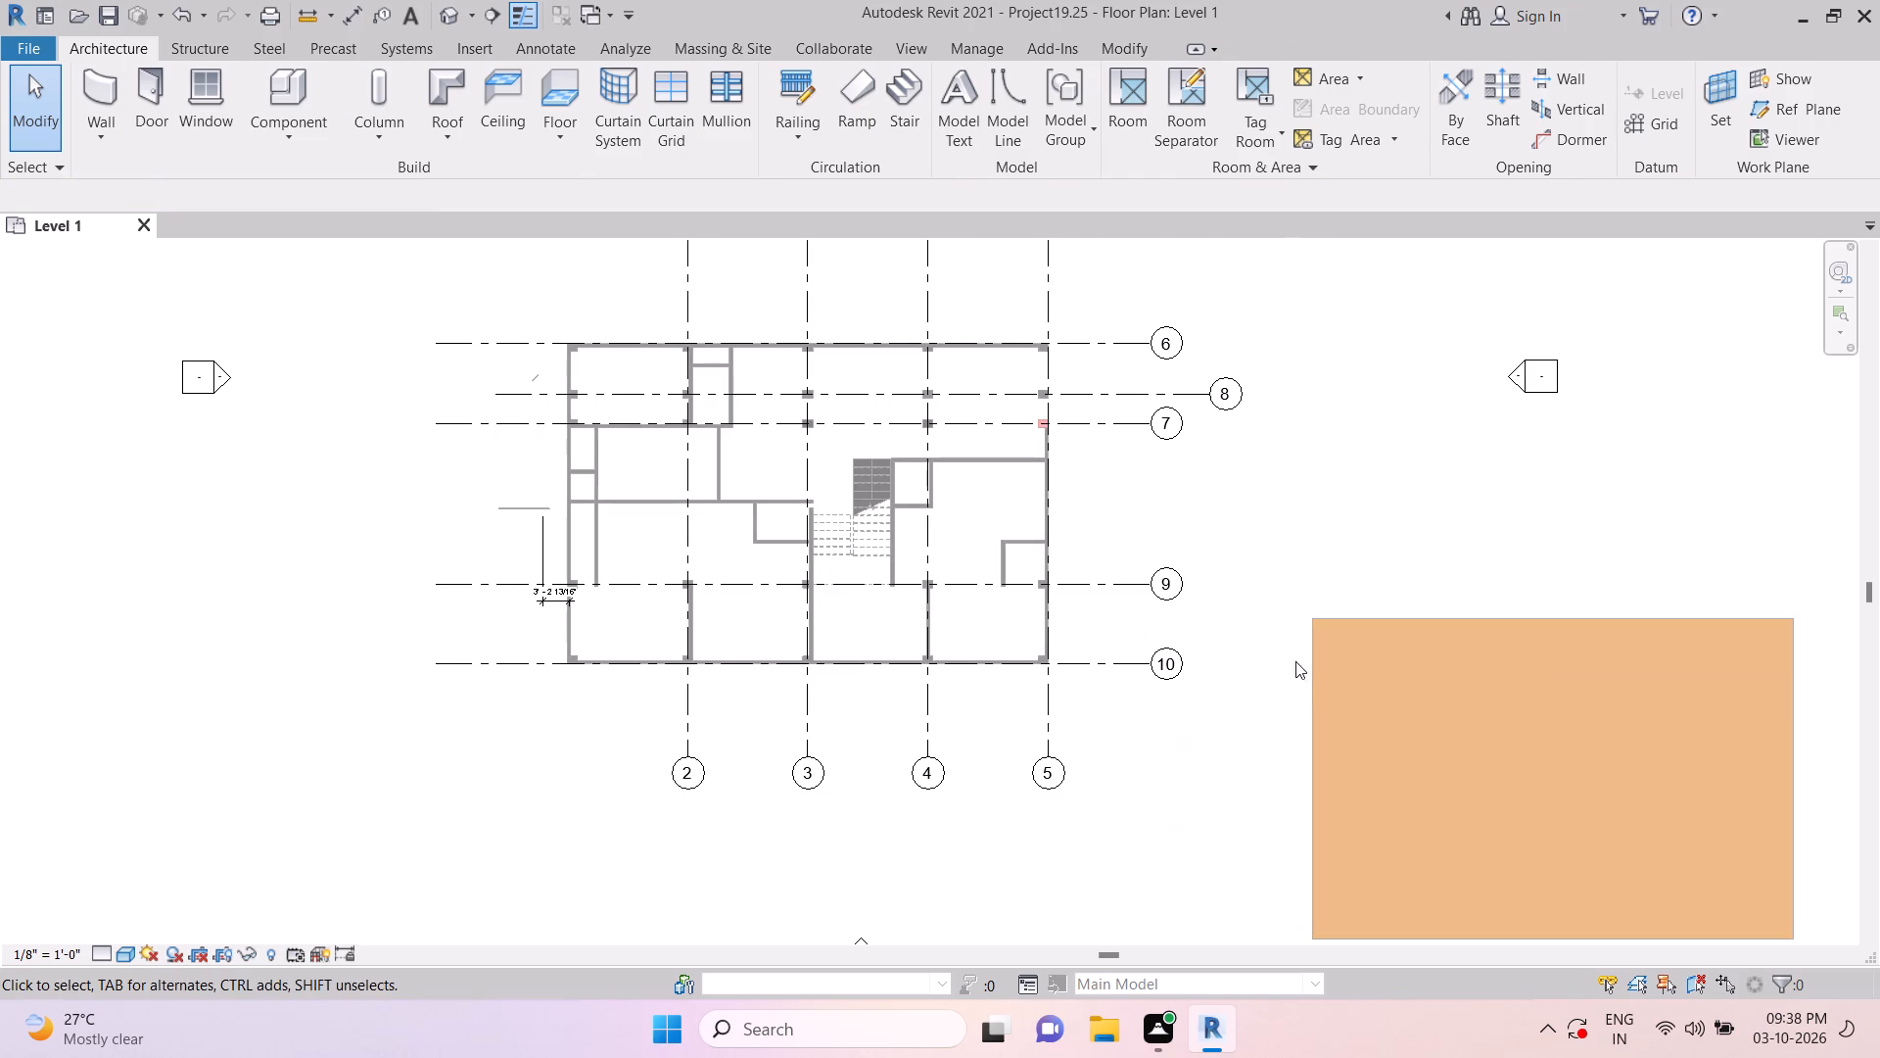
key("Escape")
left_click(1383, 625)
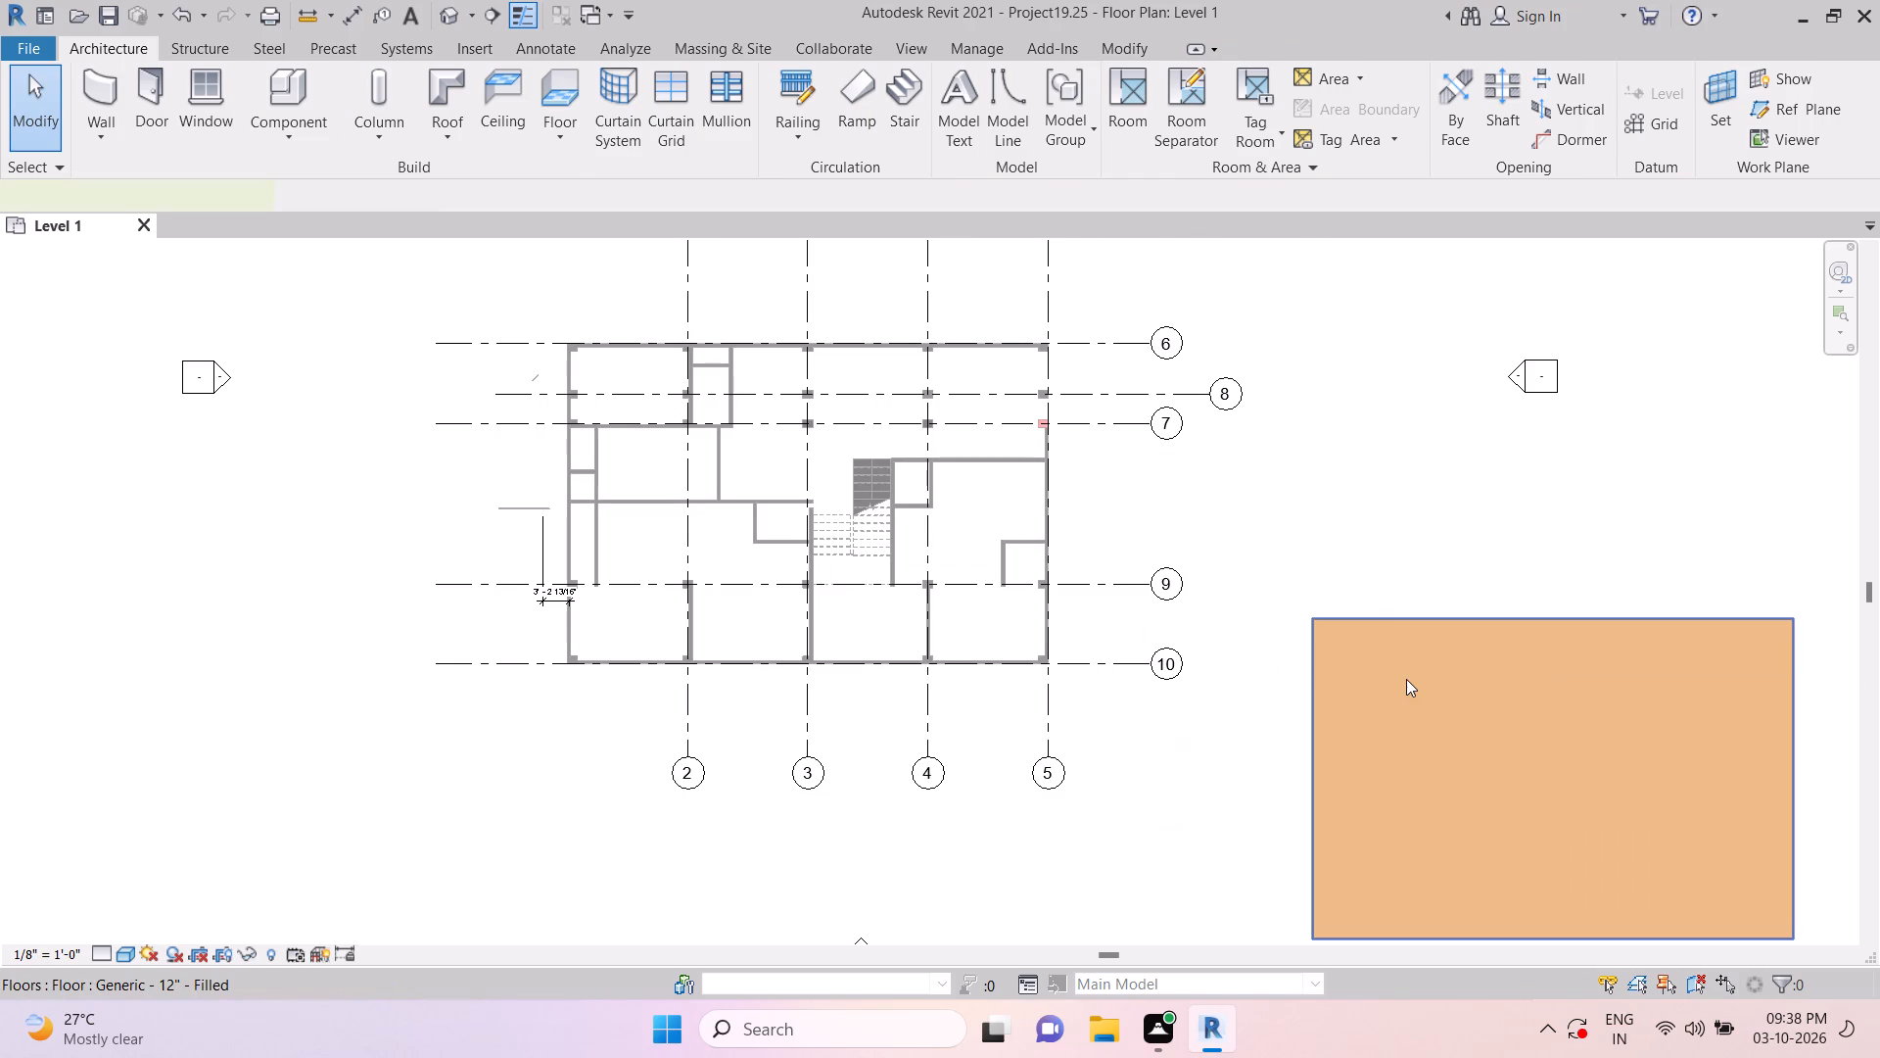
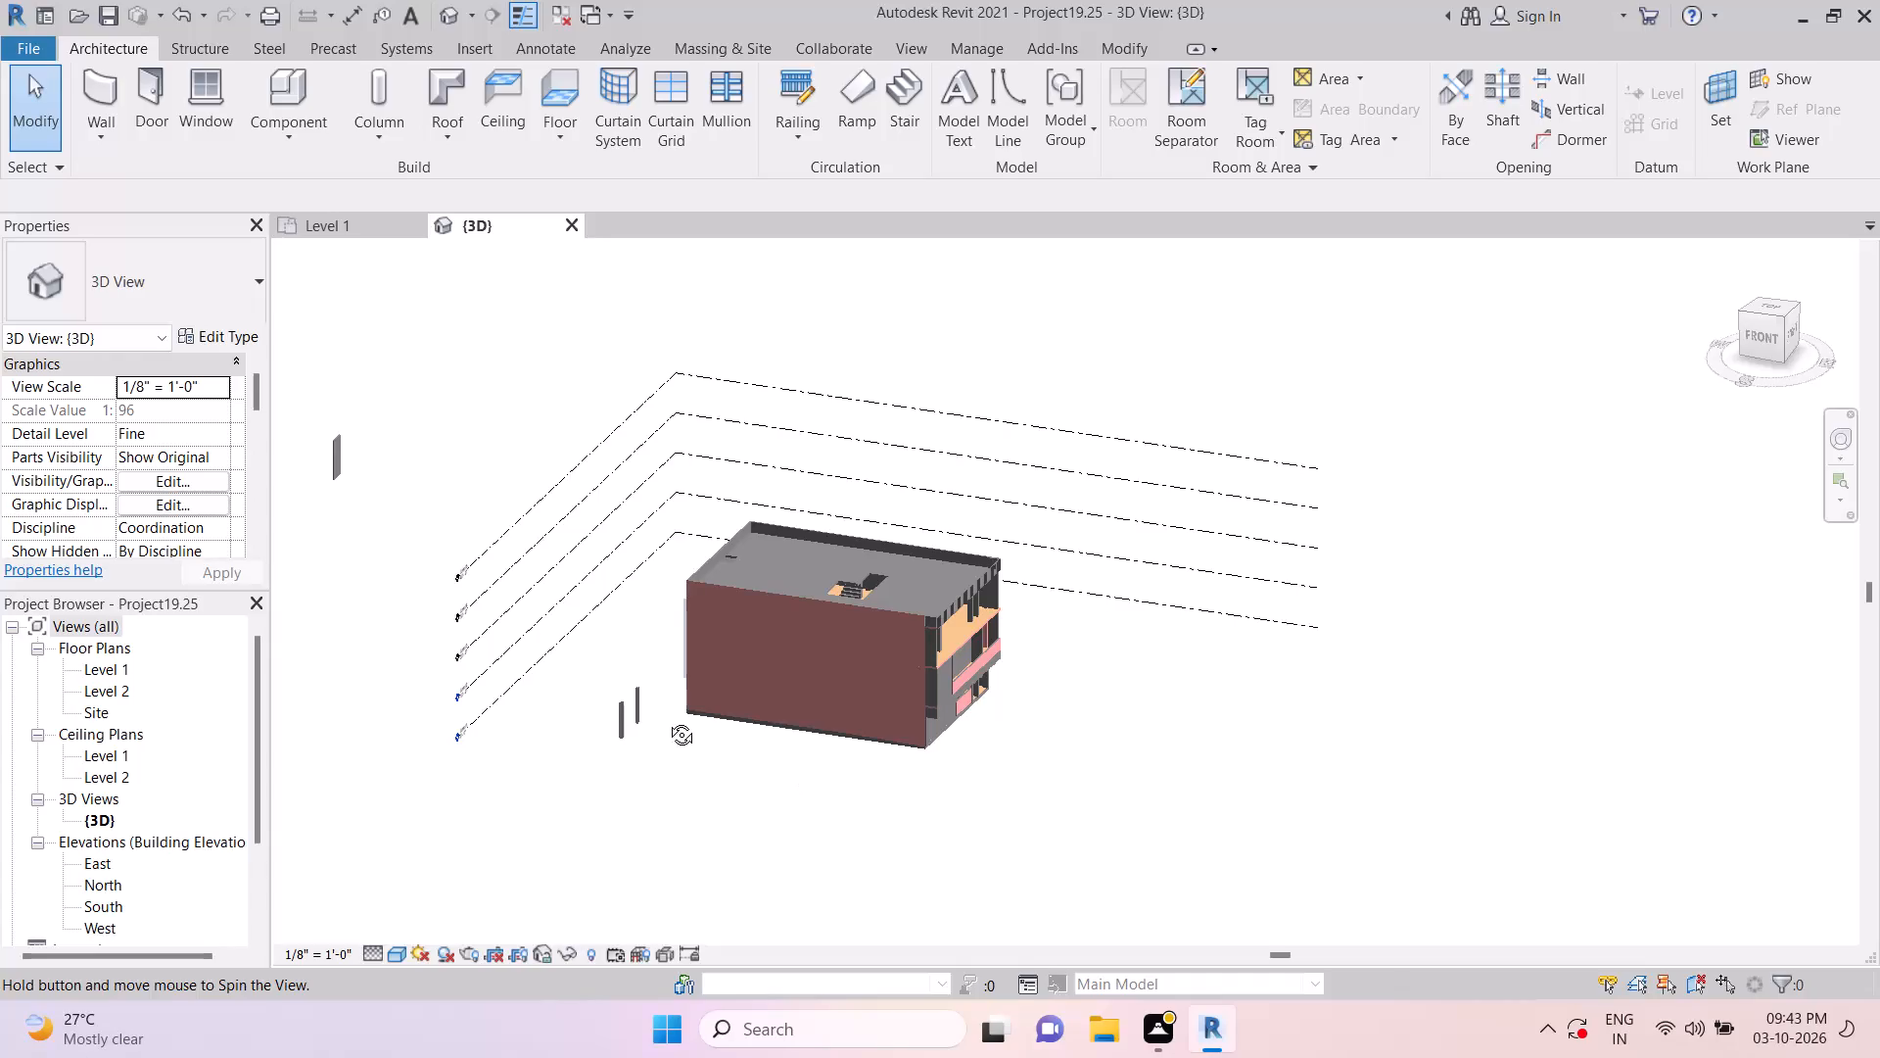
Delete two of the detached stray Curtain Wall 1 elements standing outside the building's side wall in the 3D view.
scroll(649, 703, "up", 1)
middle_click_drag(648, 701, 811, 696)
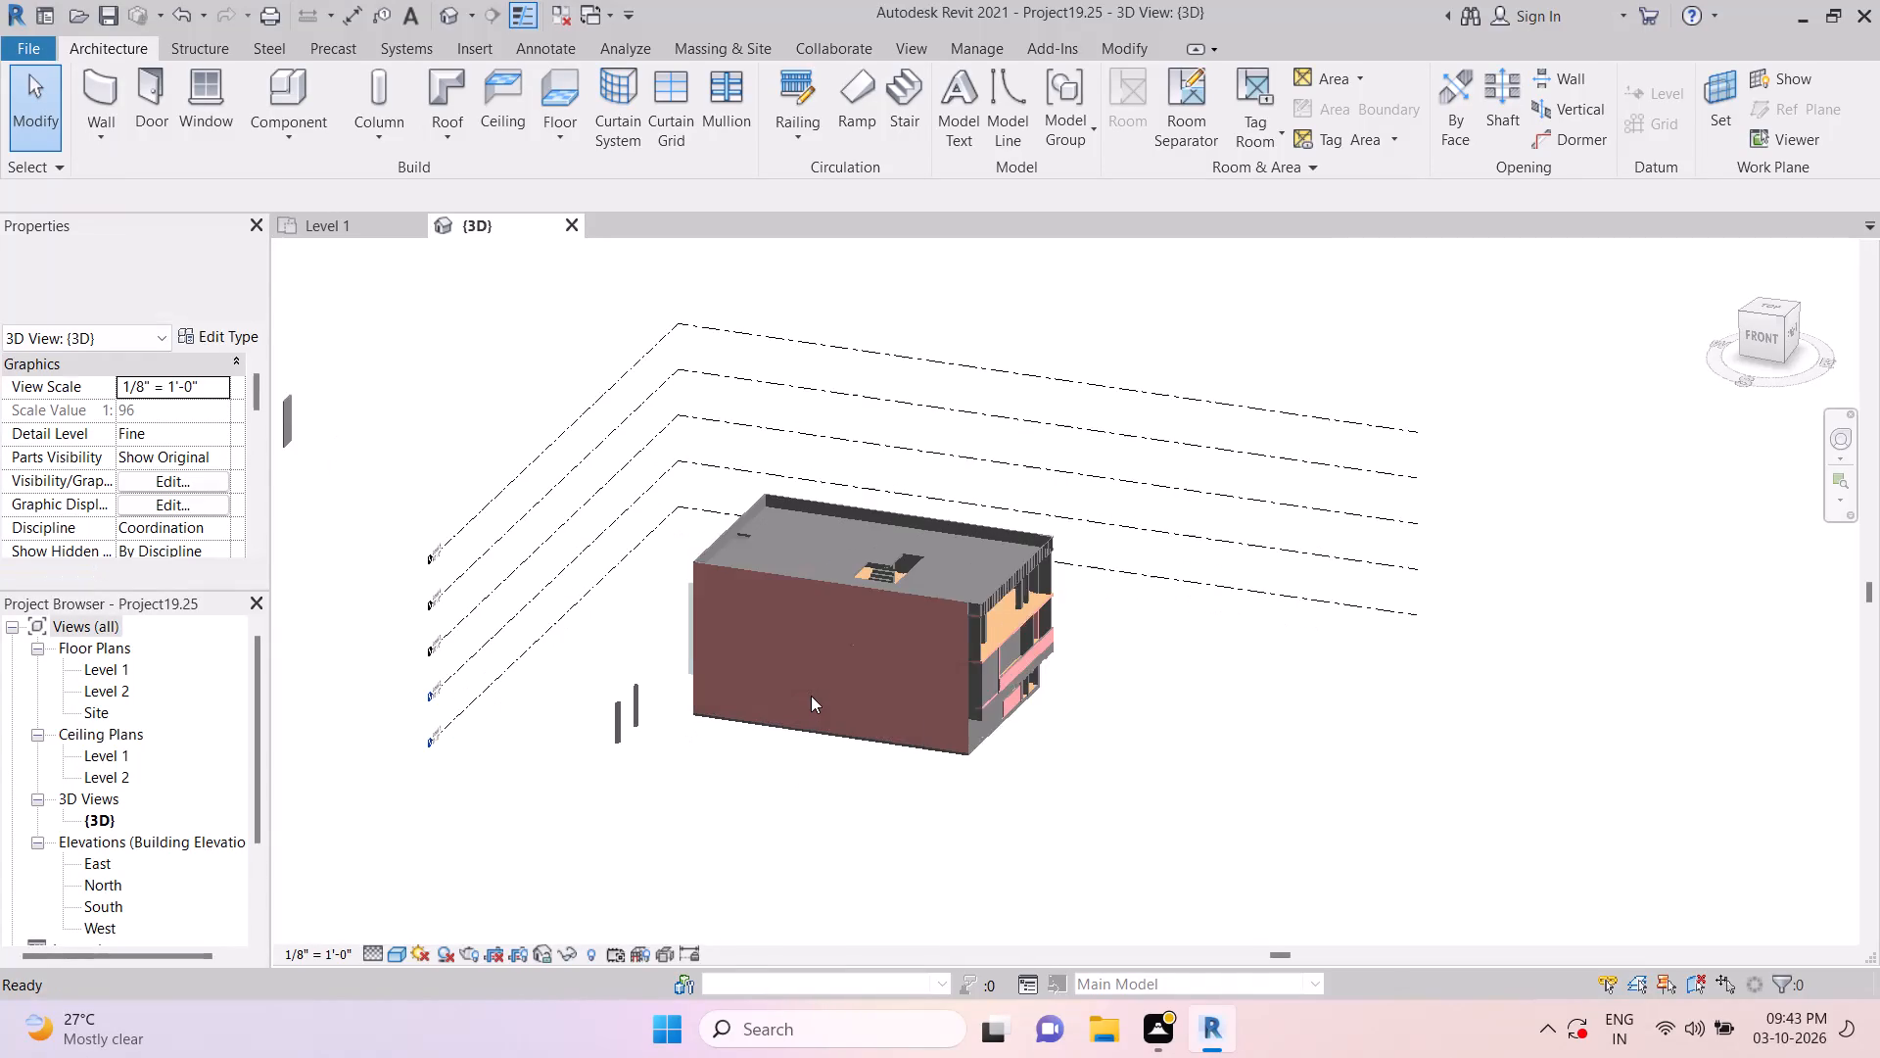
middle_click_drag(811, 696, 952, 709)
middle_click_drag(801, 769, 949, 761)
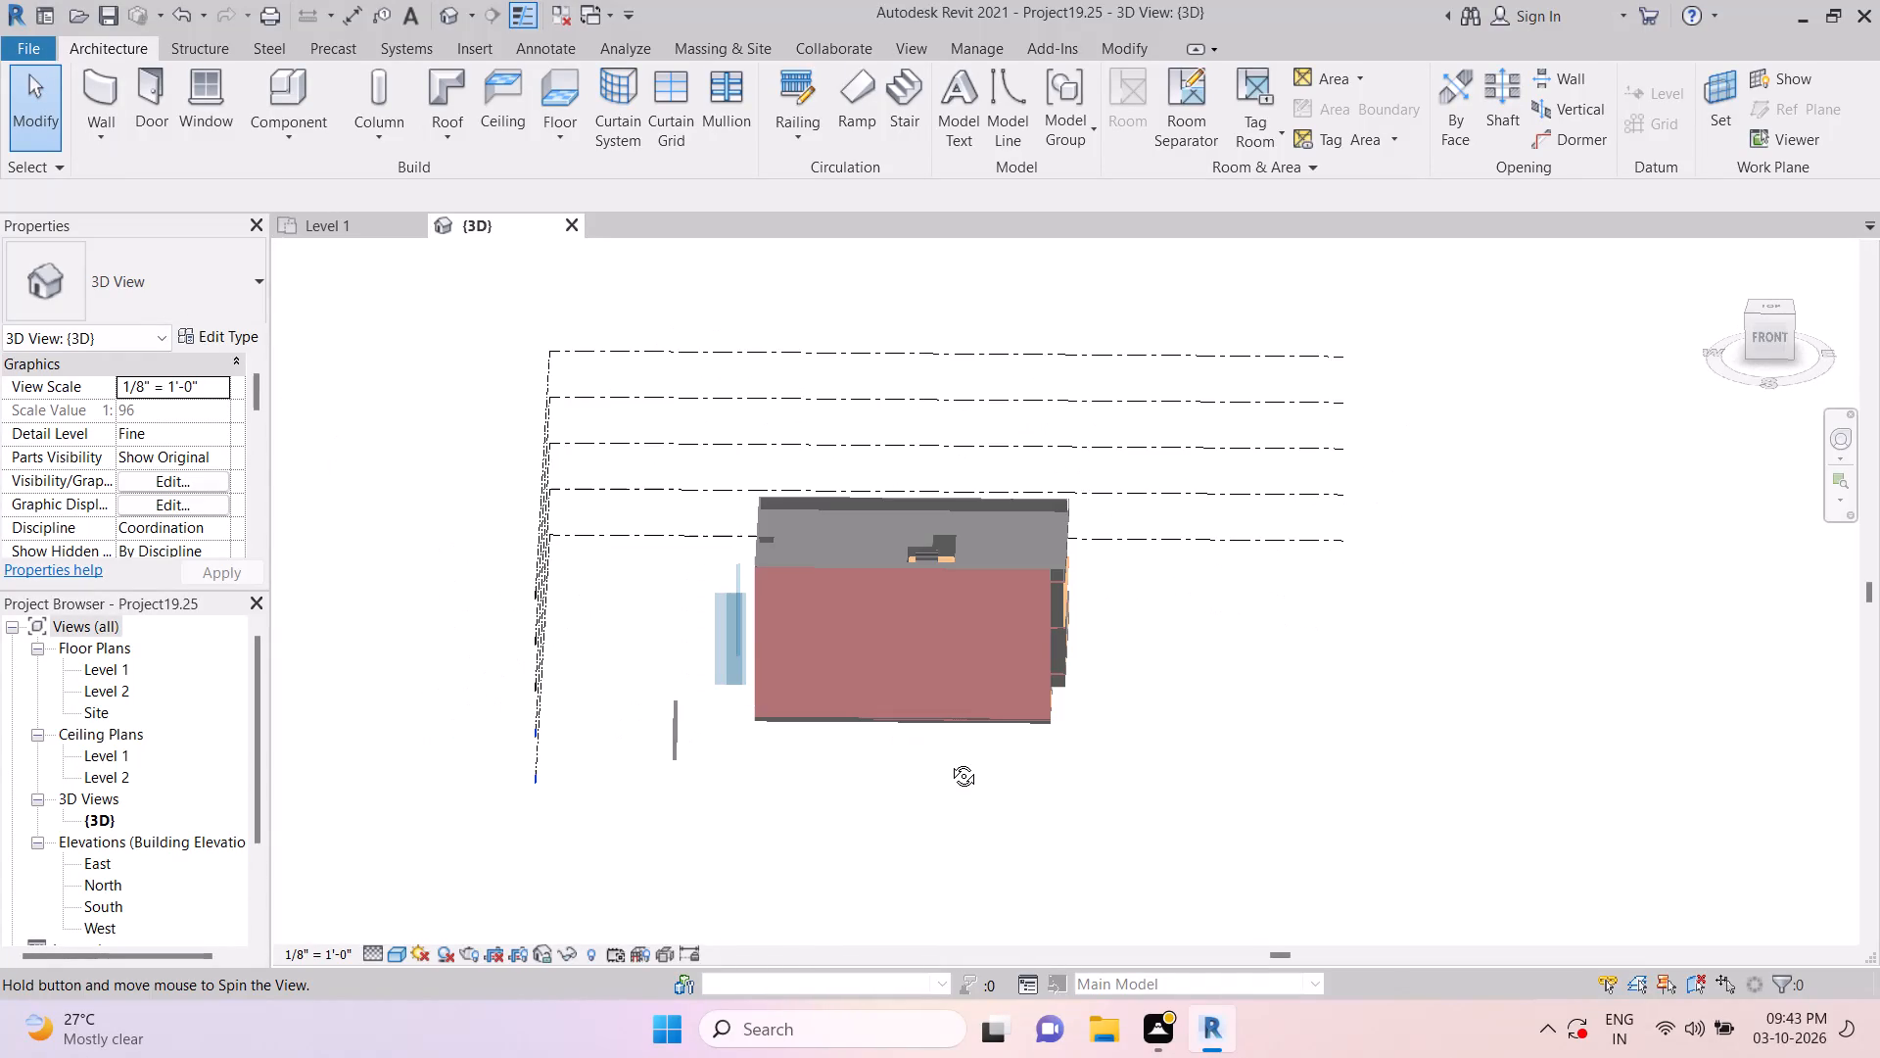
middle_click_drag(949, 761, 964, 757)
scroll(727, 606, "up", 9)
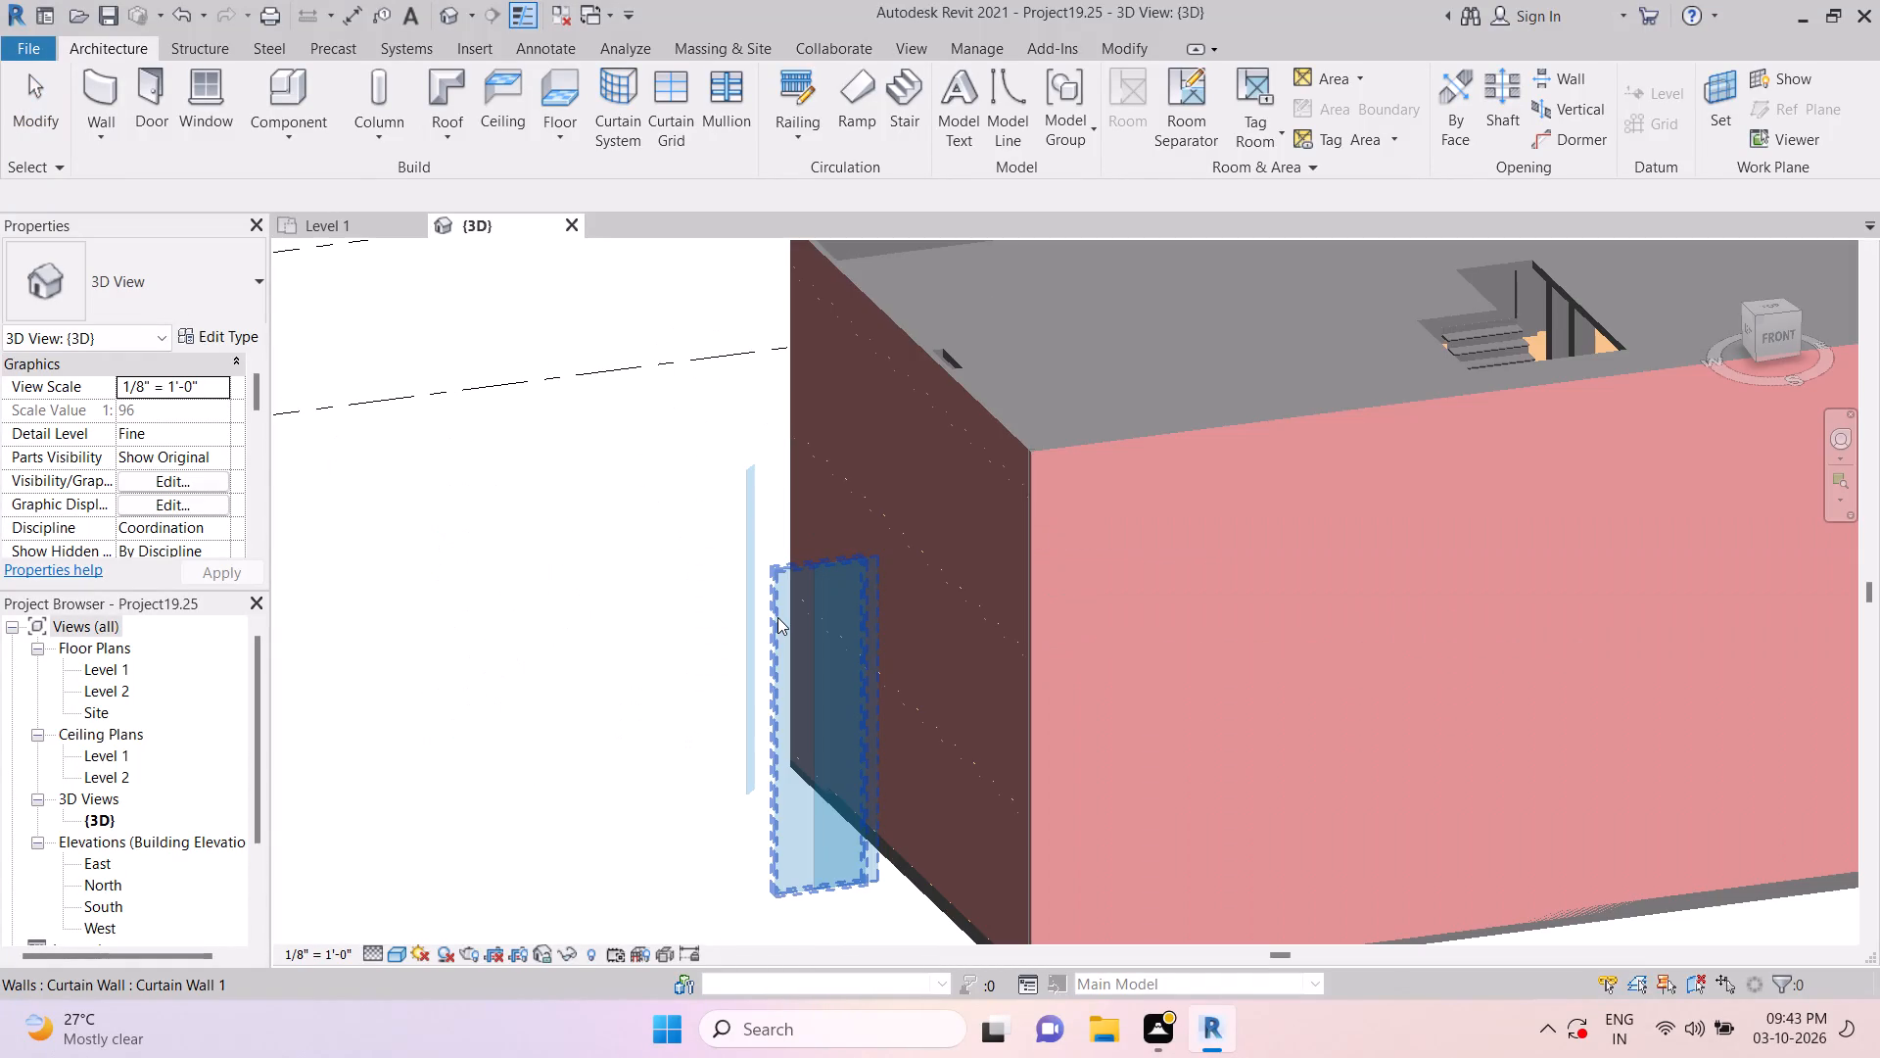
left_click(777, 617)
key("Delete")
left_click(743, 619)
key("Delete")
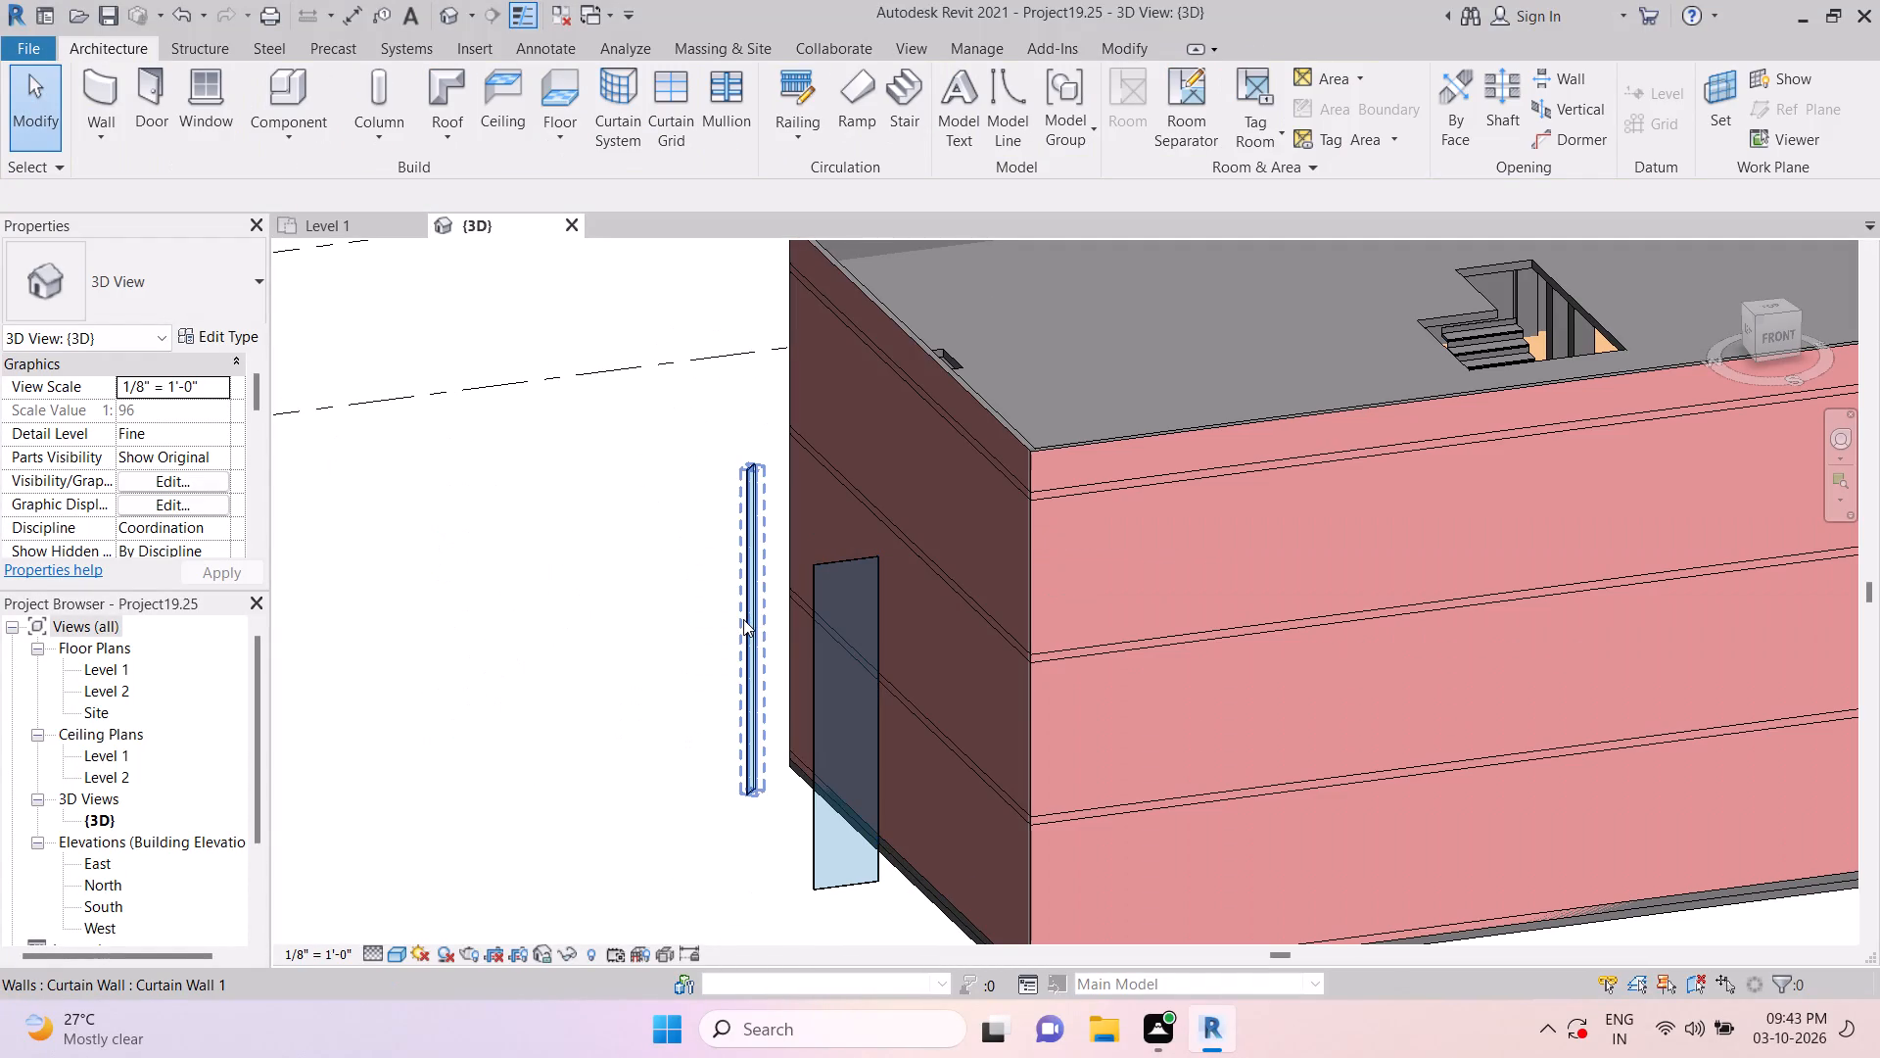
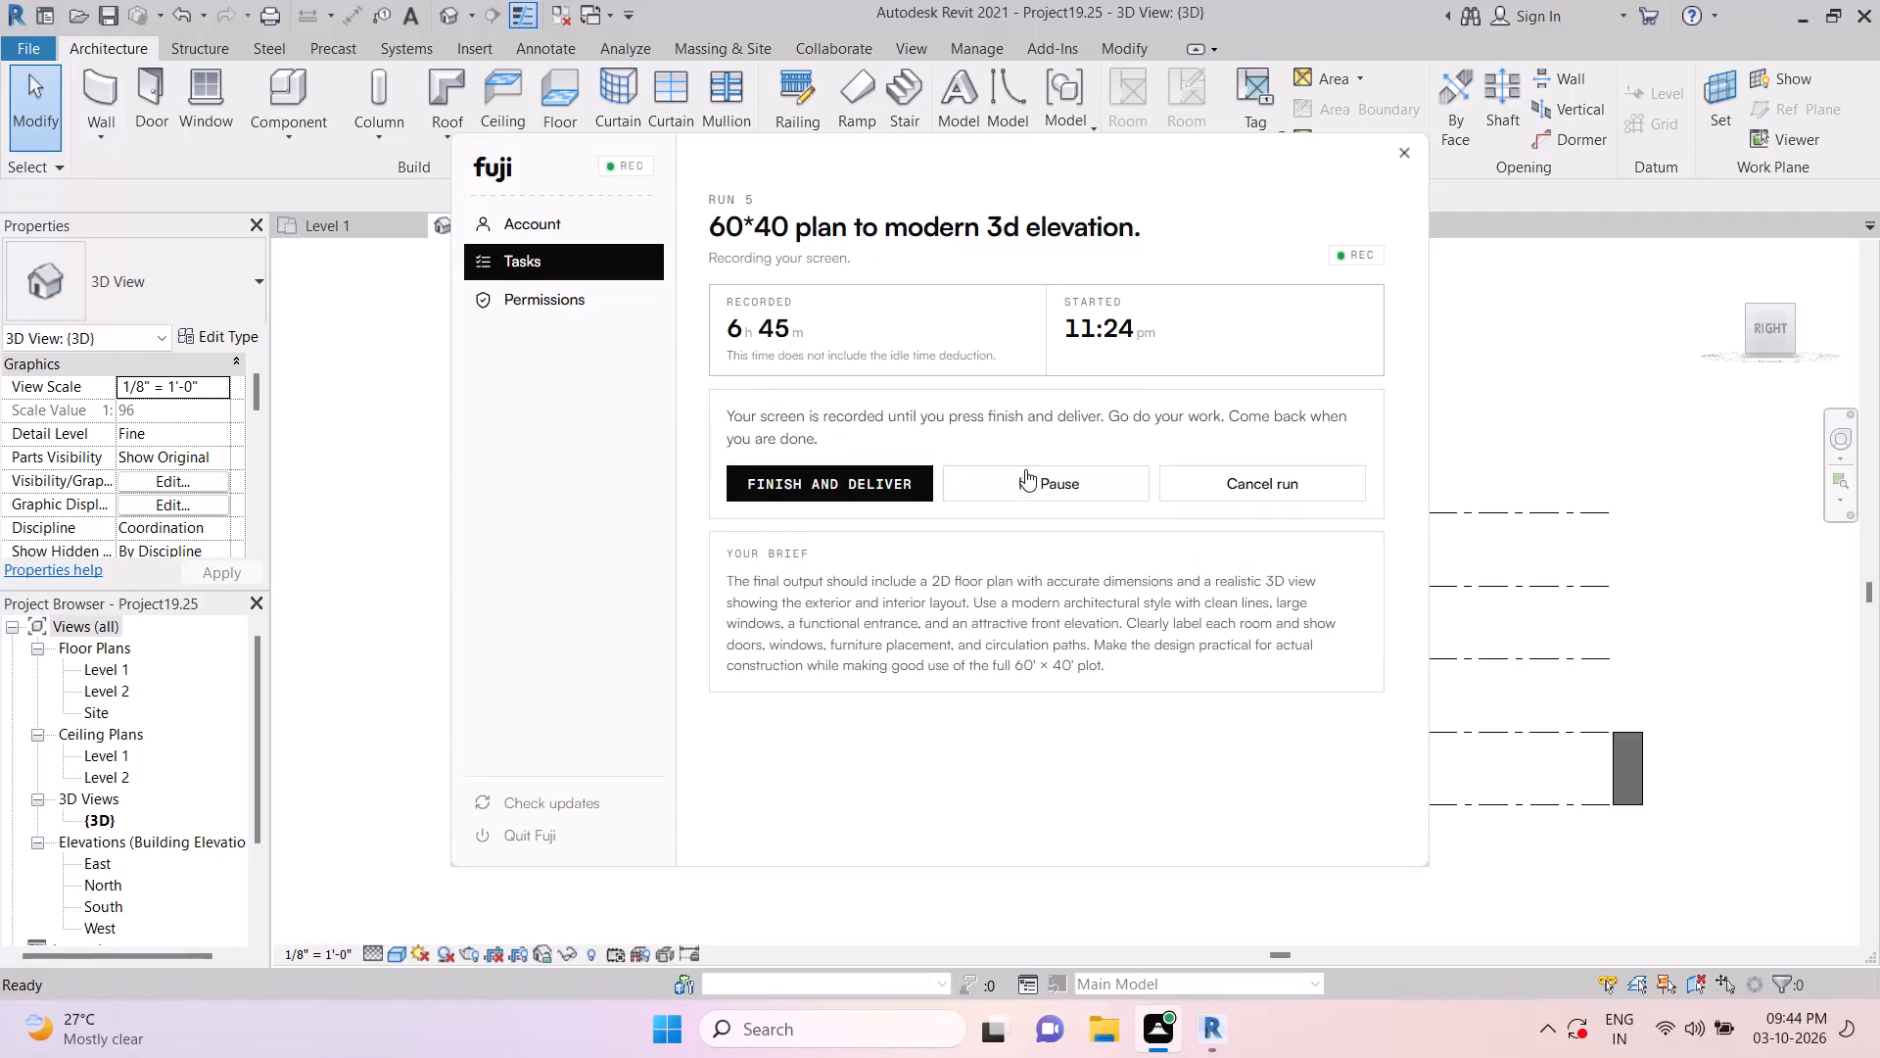
Switch from the recording app back to the 3D view of the building in Revit.
left_click(1194, 1019)
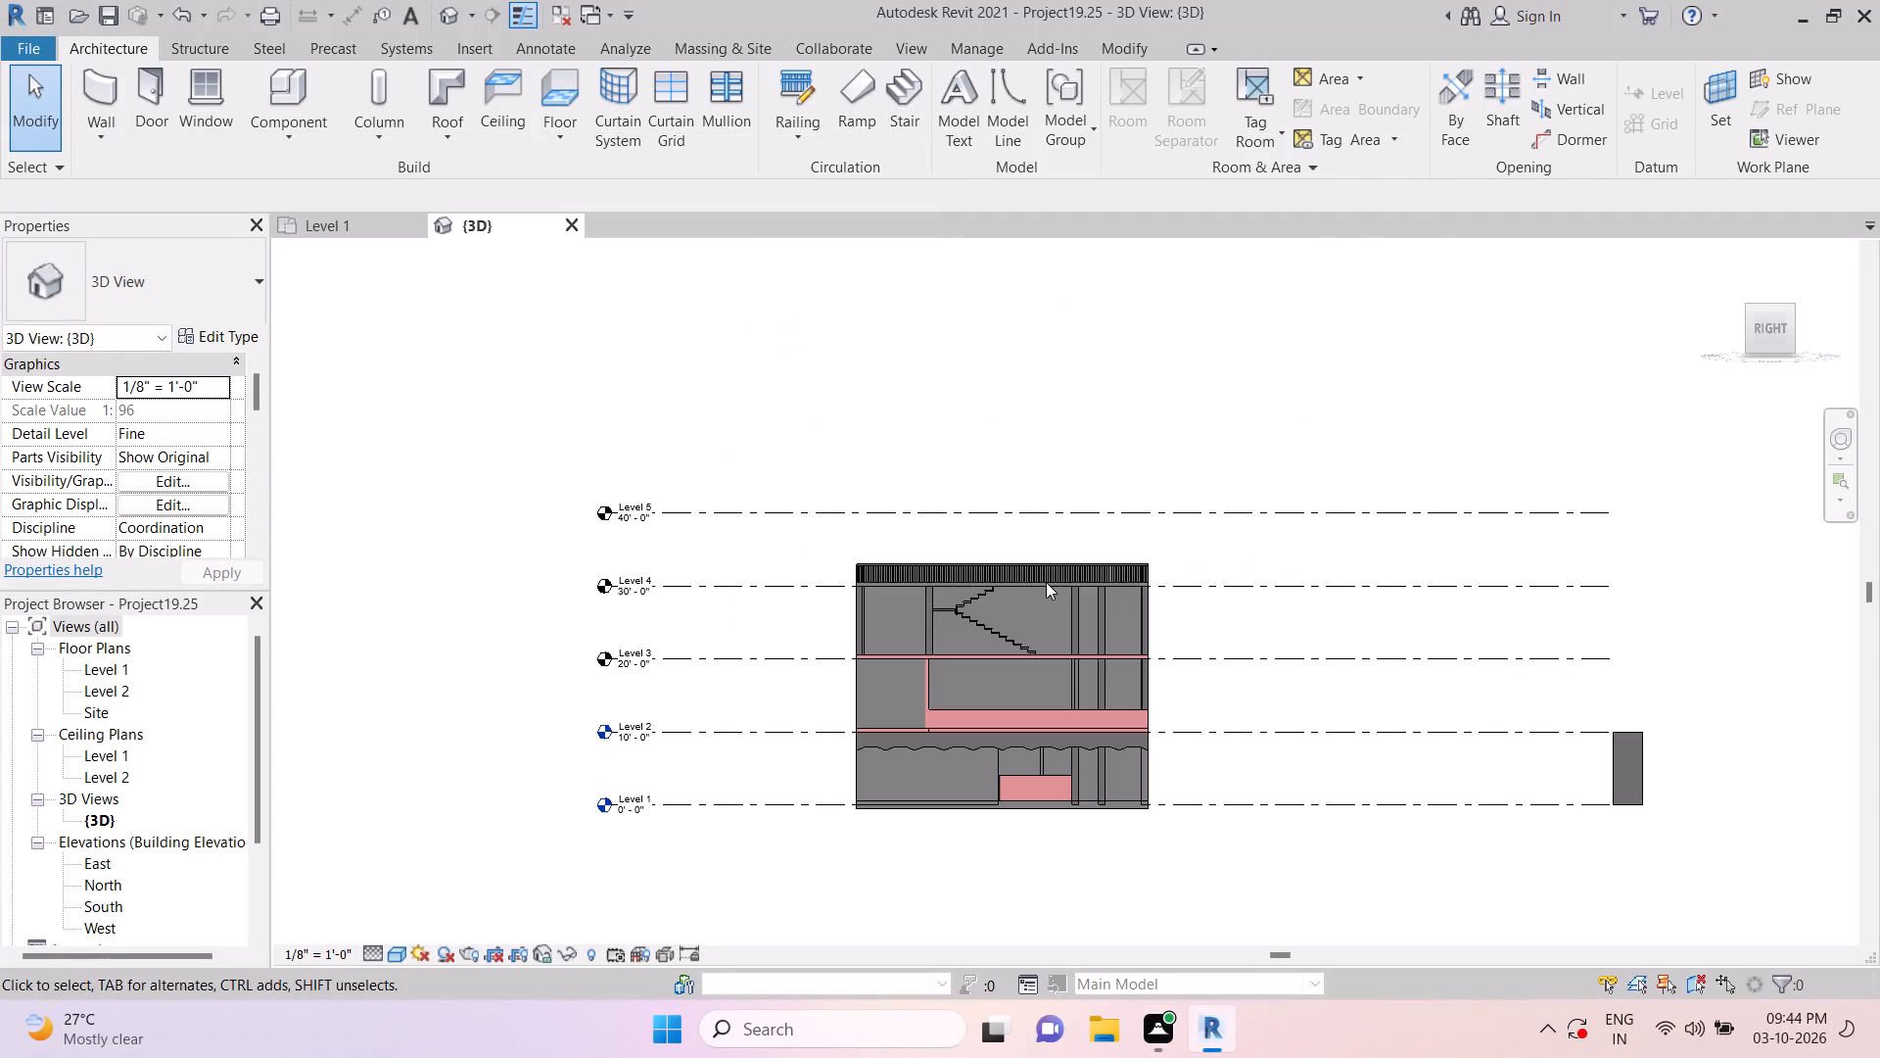
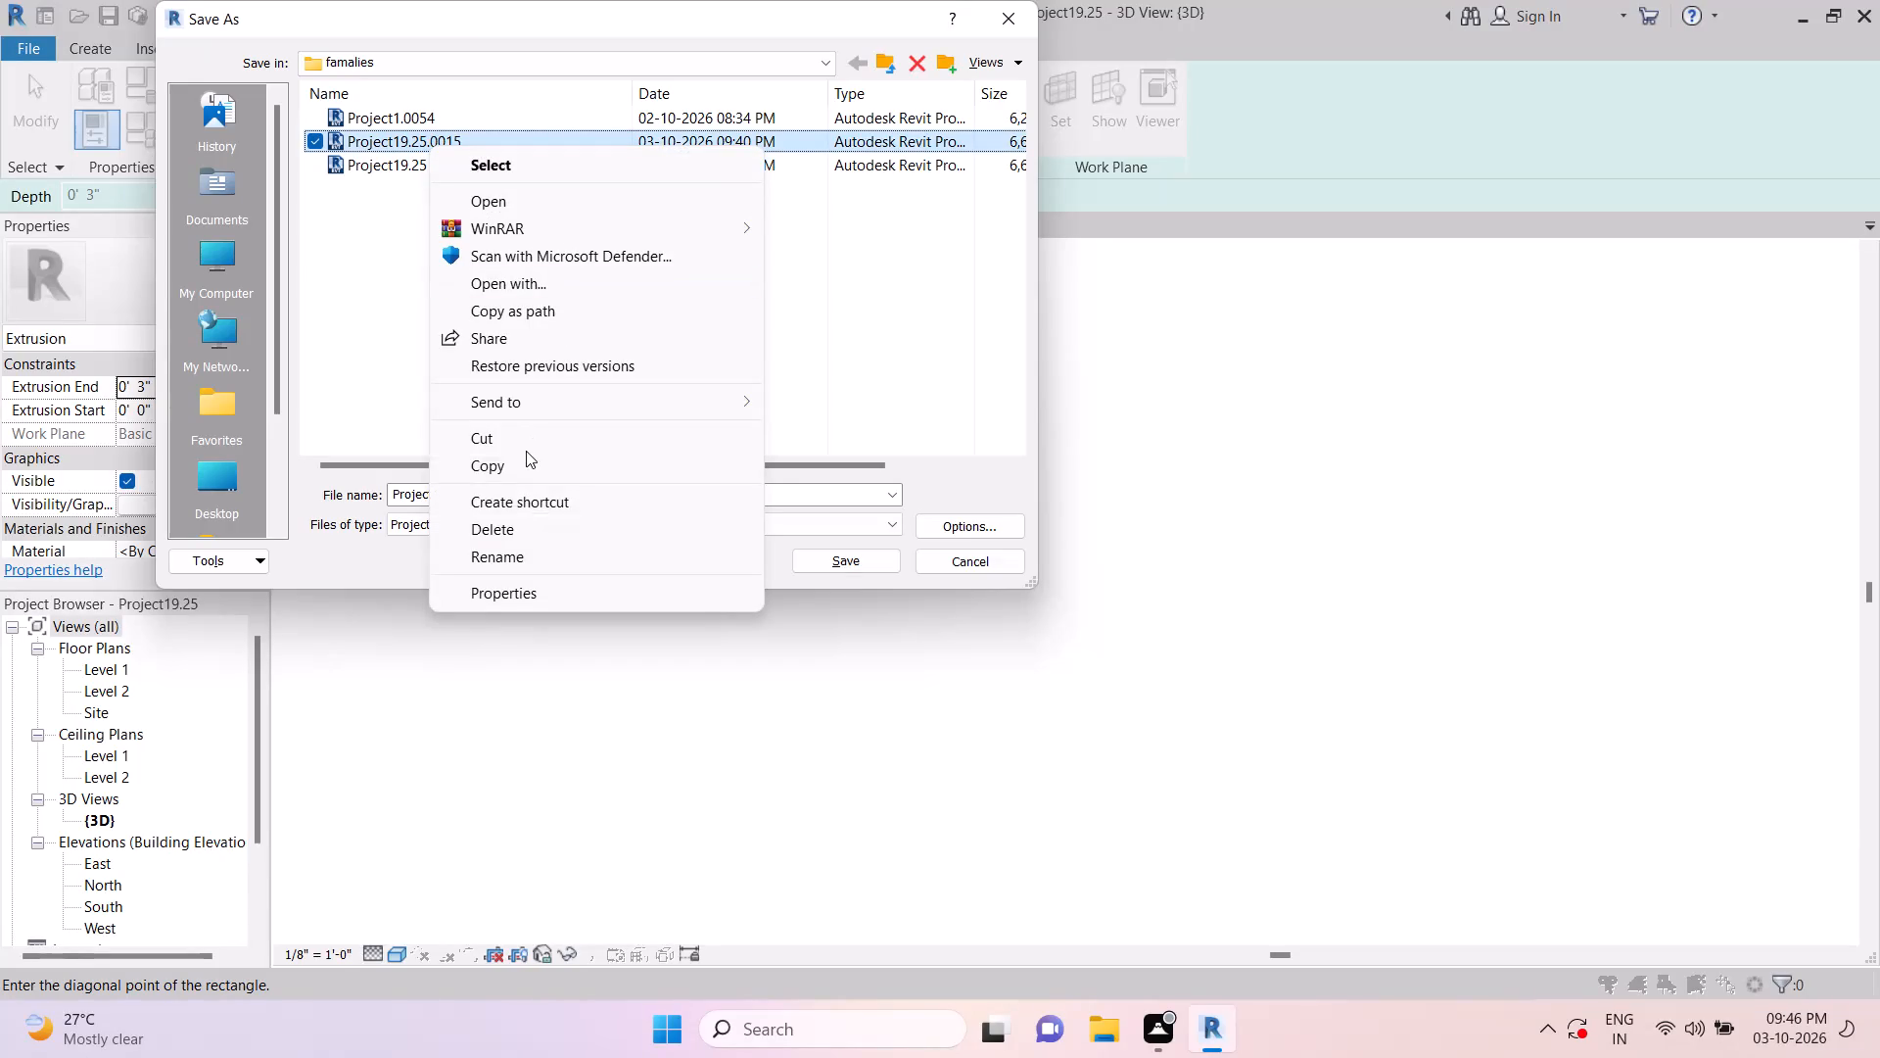
Delete the project files Project19.25.0015 and Project1.0054 from the famalies folder.
left_click(508, 520)
right_click(392, 124)
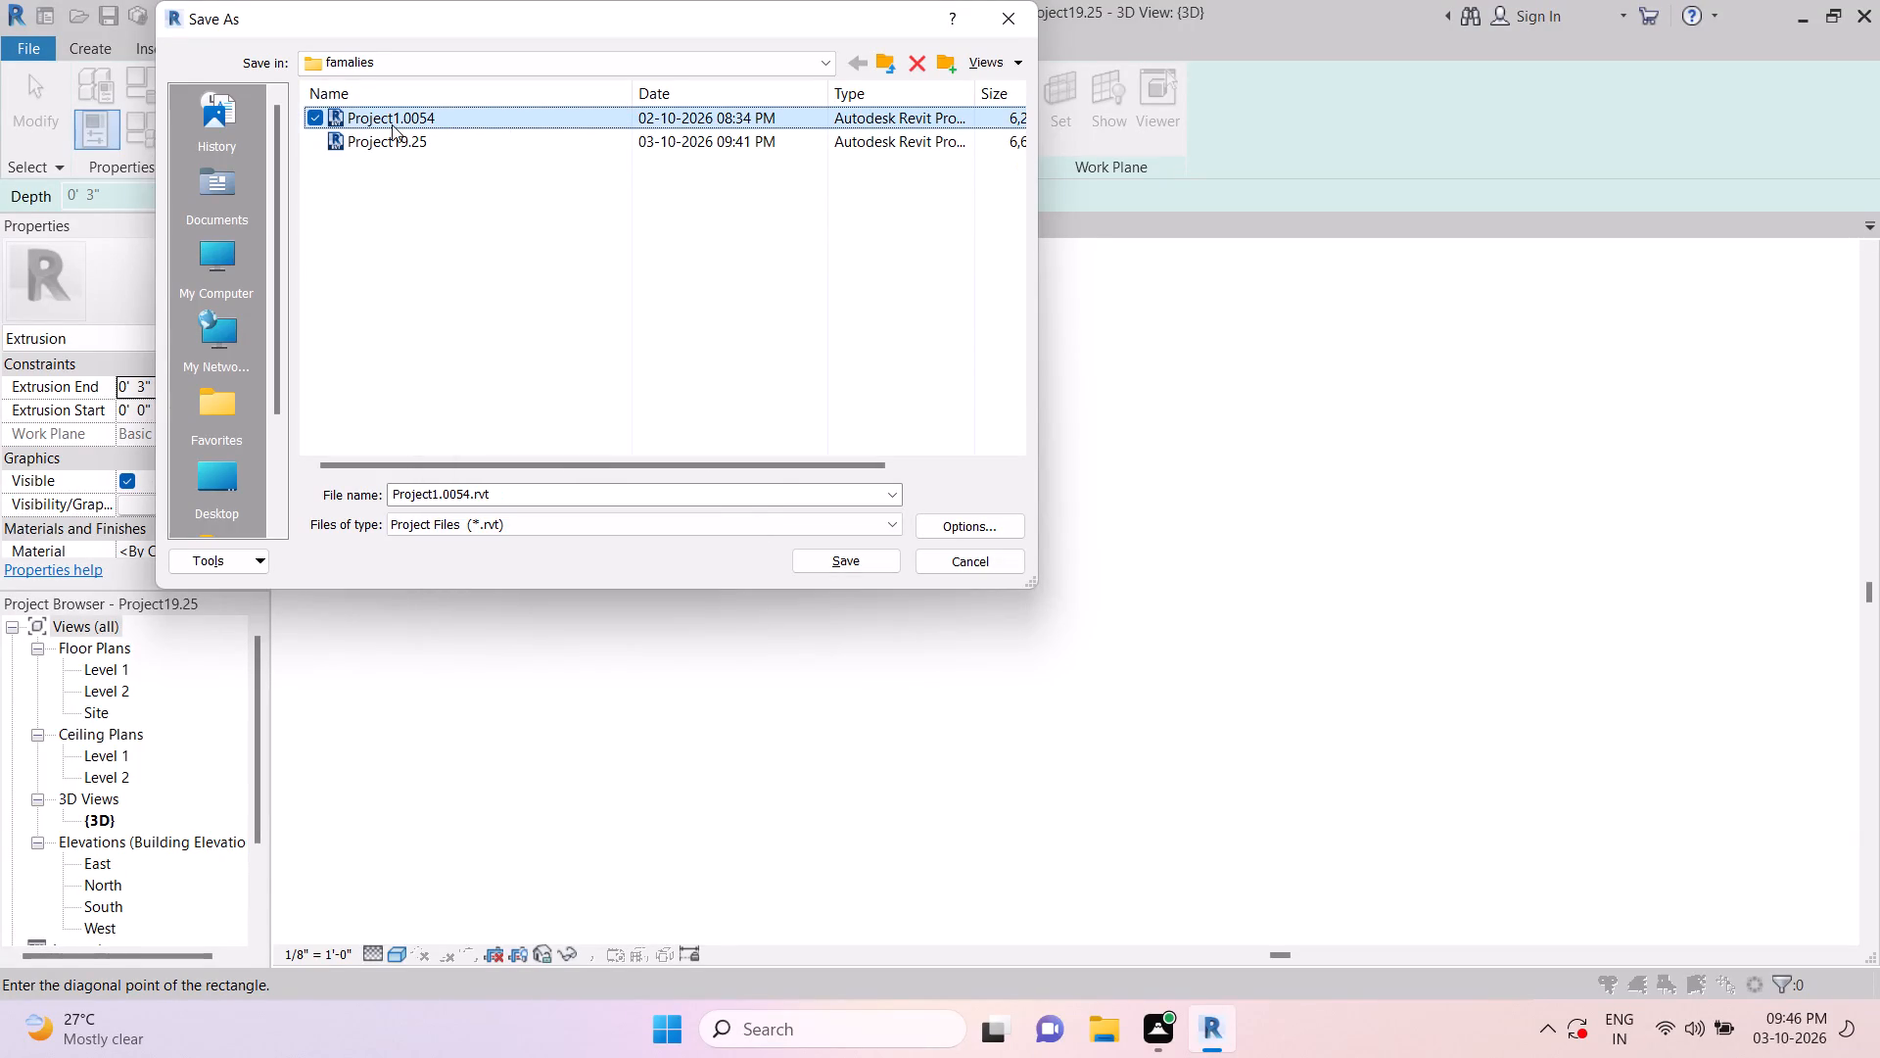
left_click(493, 500)
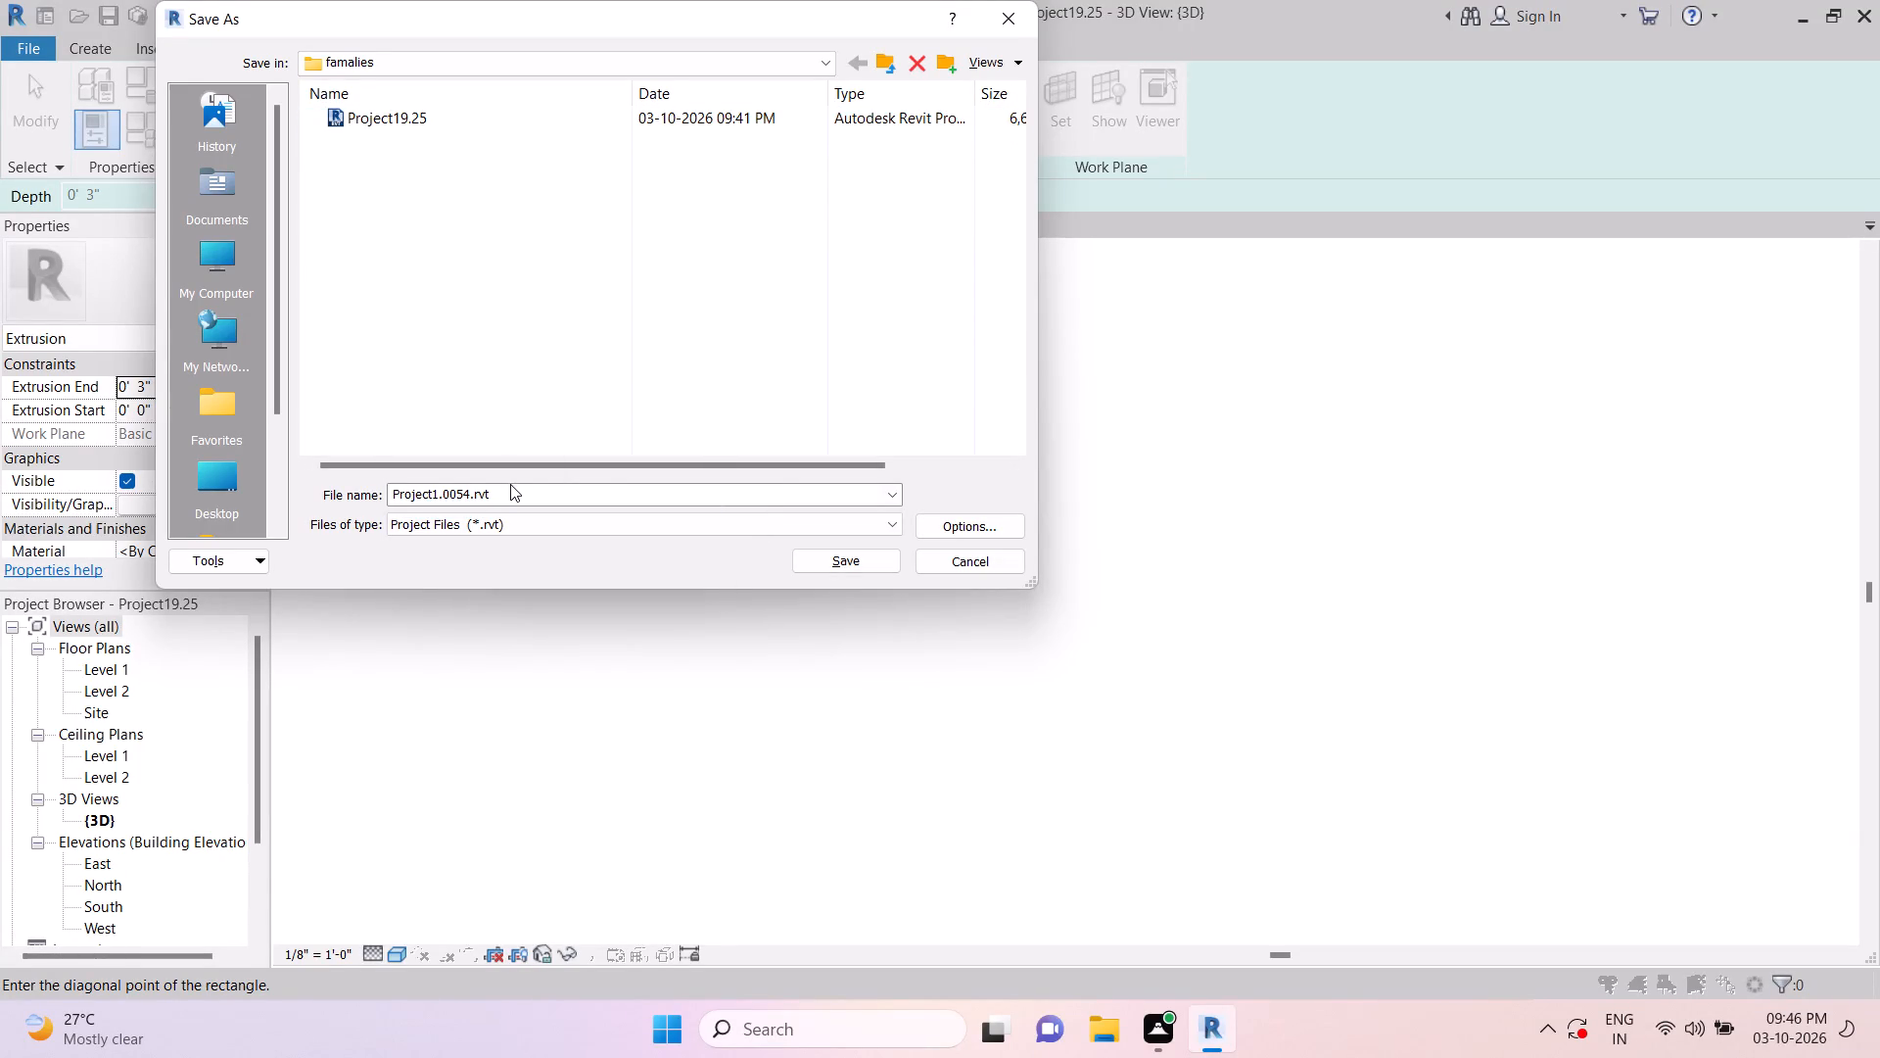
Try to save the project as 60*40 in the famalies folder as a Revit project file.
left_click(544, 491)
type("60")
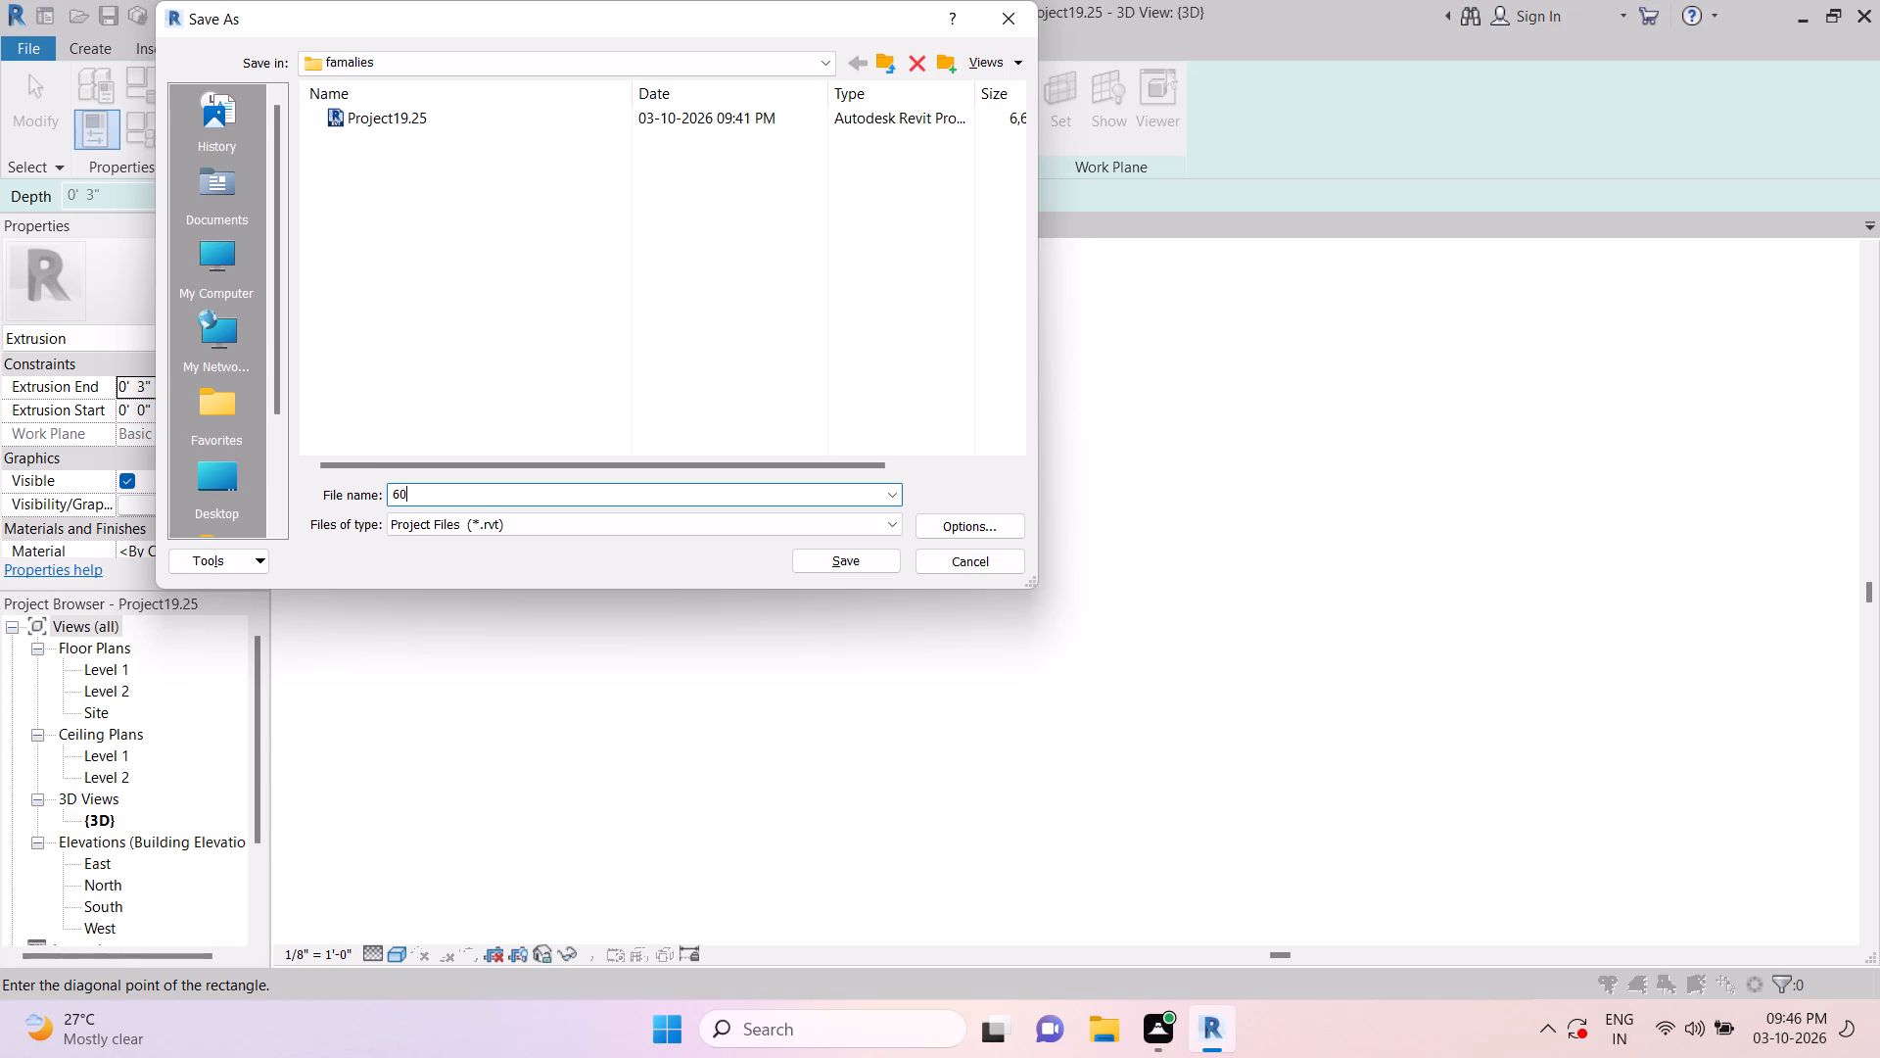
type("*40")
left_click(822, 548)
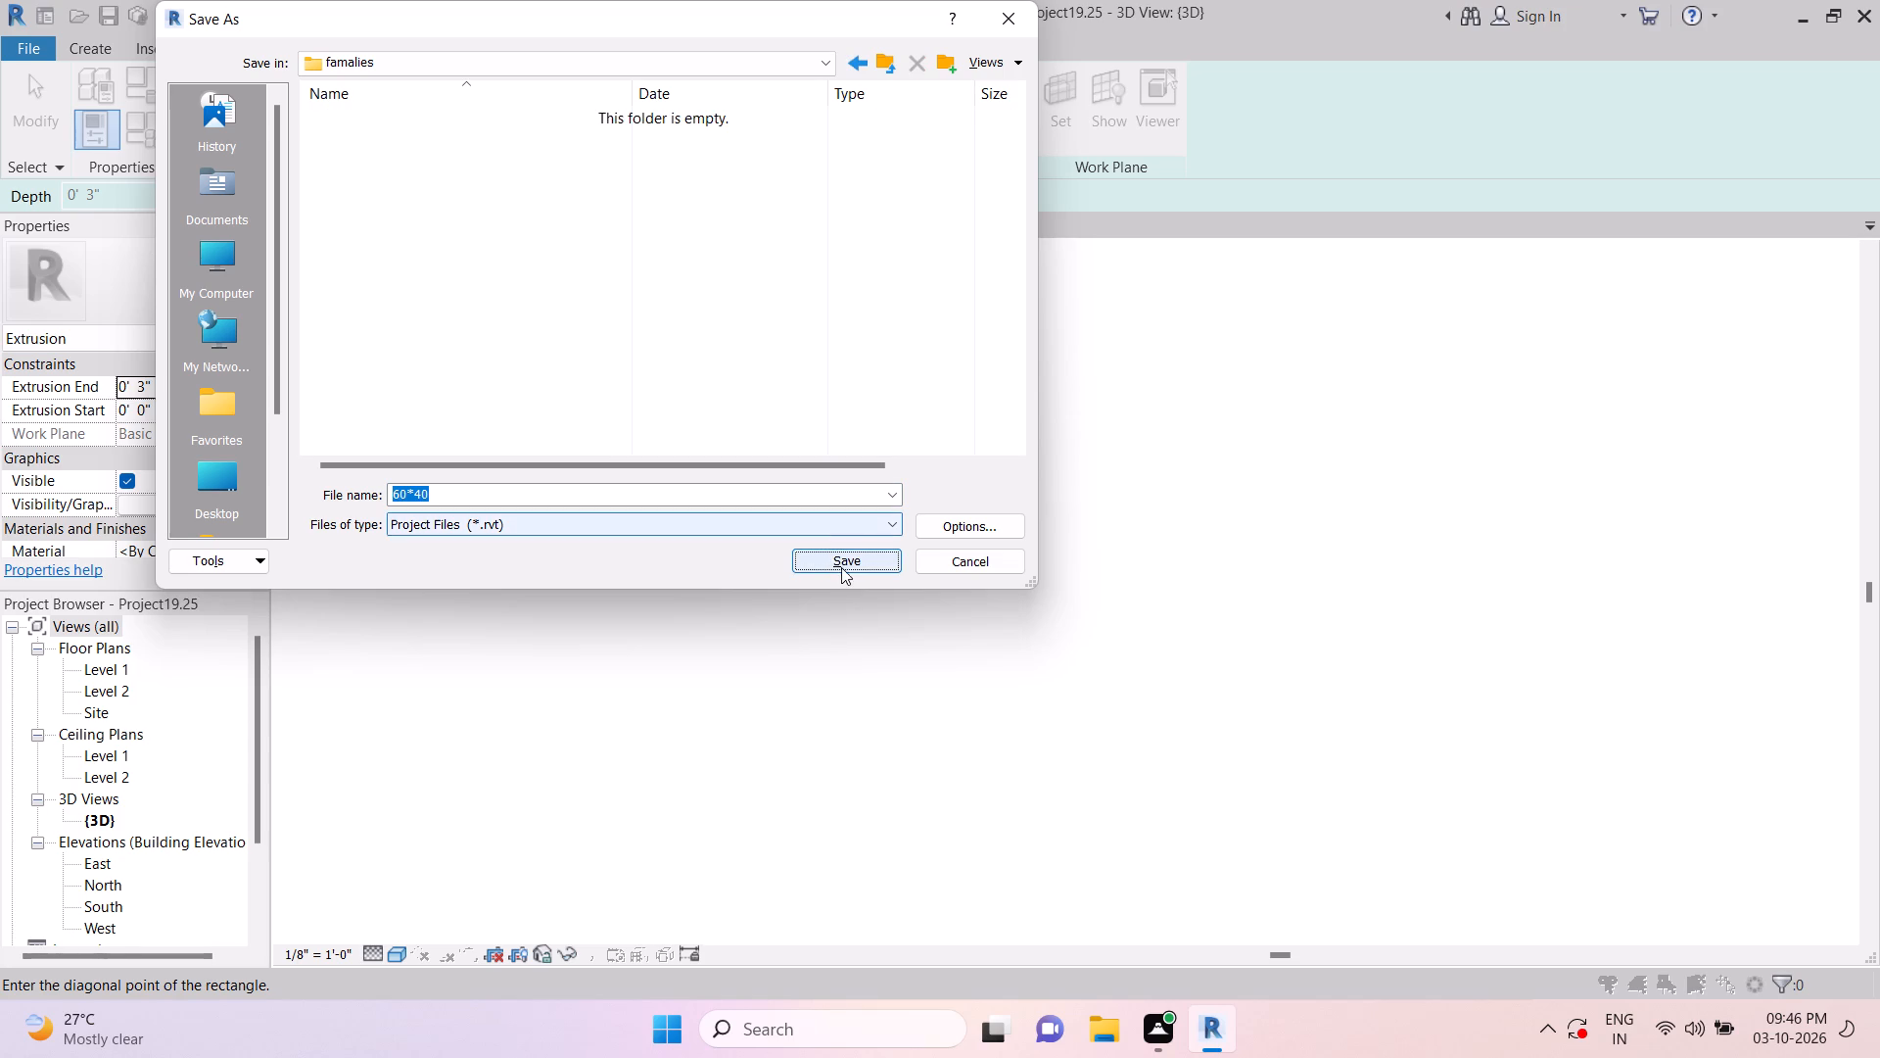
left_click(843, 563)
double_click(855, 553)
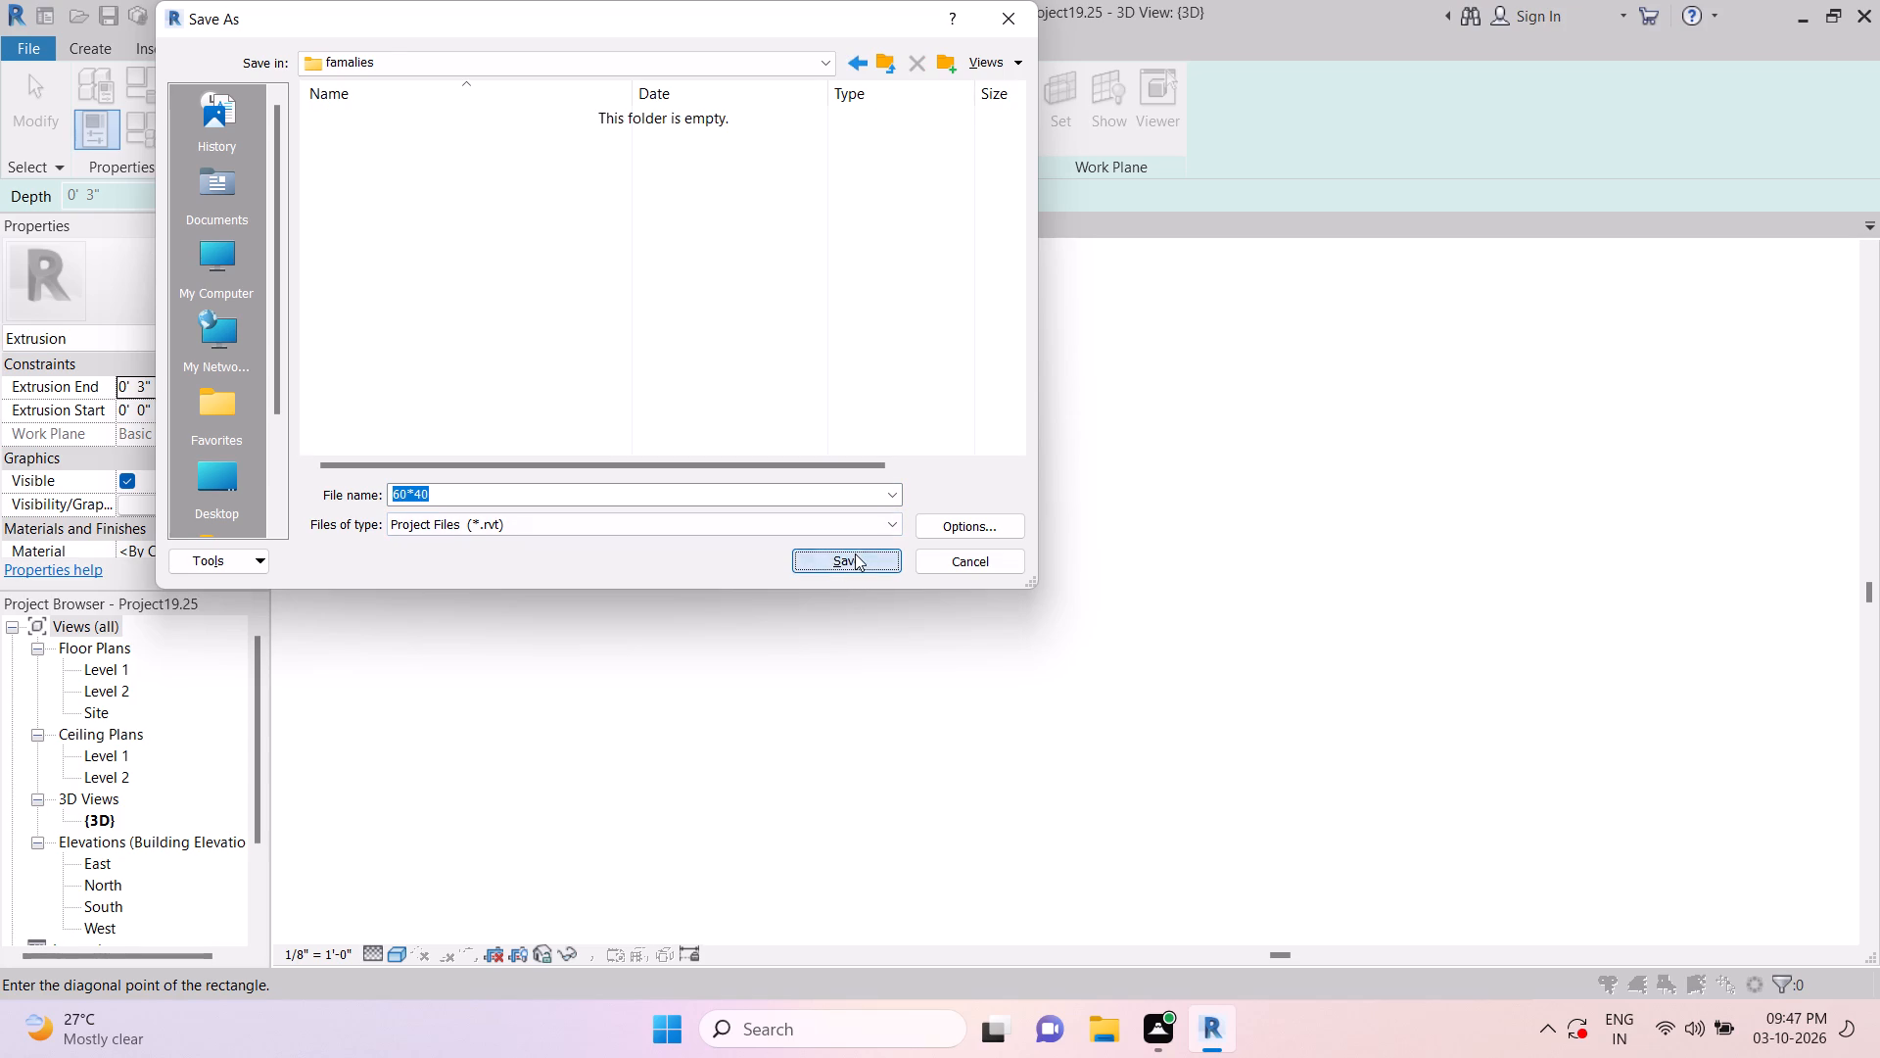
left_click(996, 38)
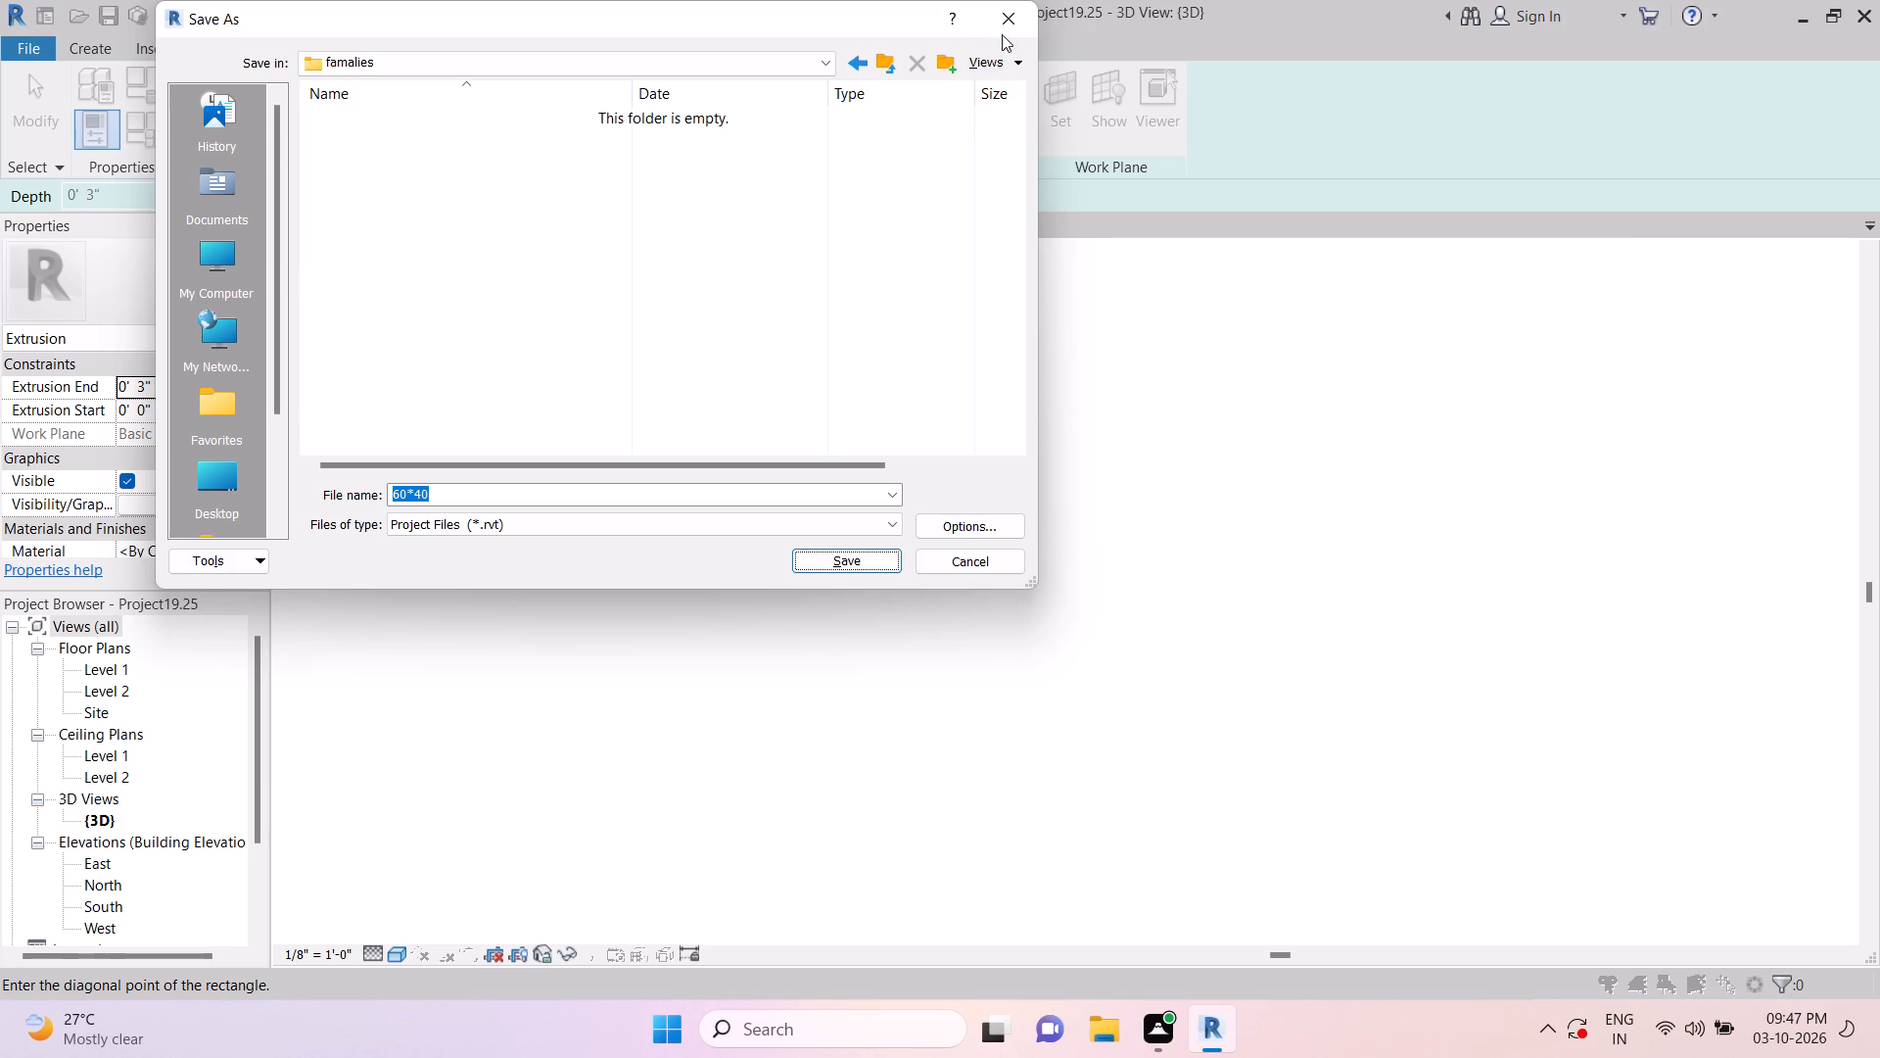
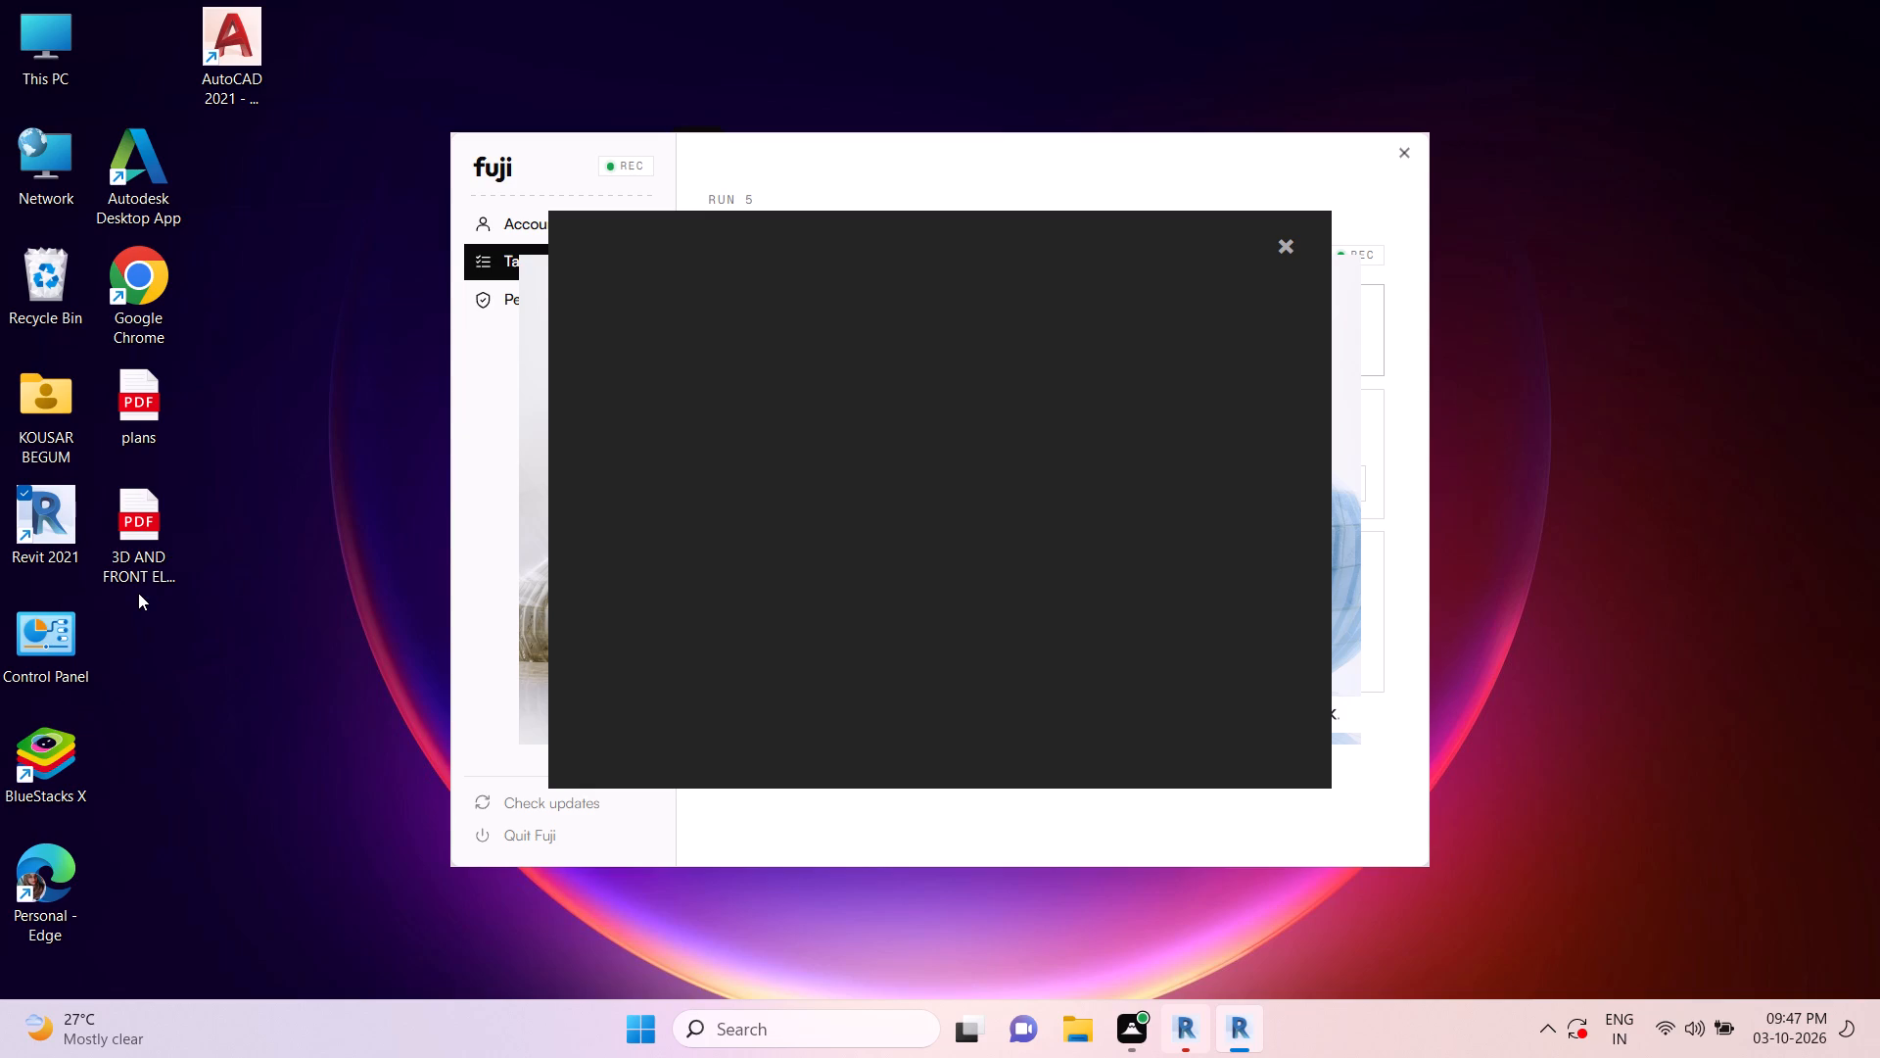
Dismiss the blank startup notice and close the Revit 2021 error report without sending it.
left_click(1287, 250)
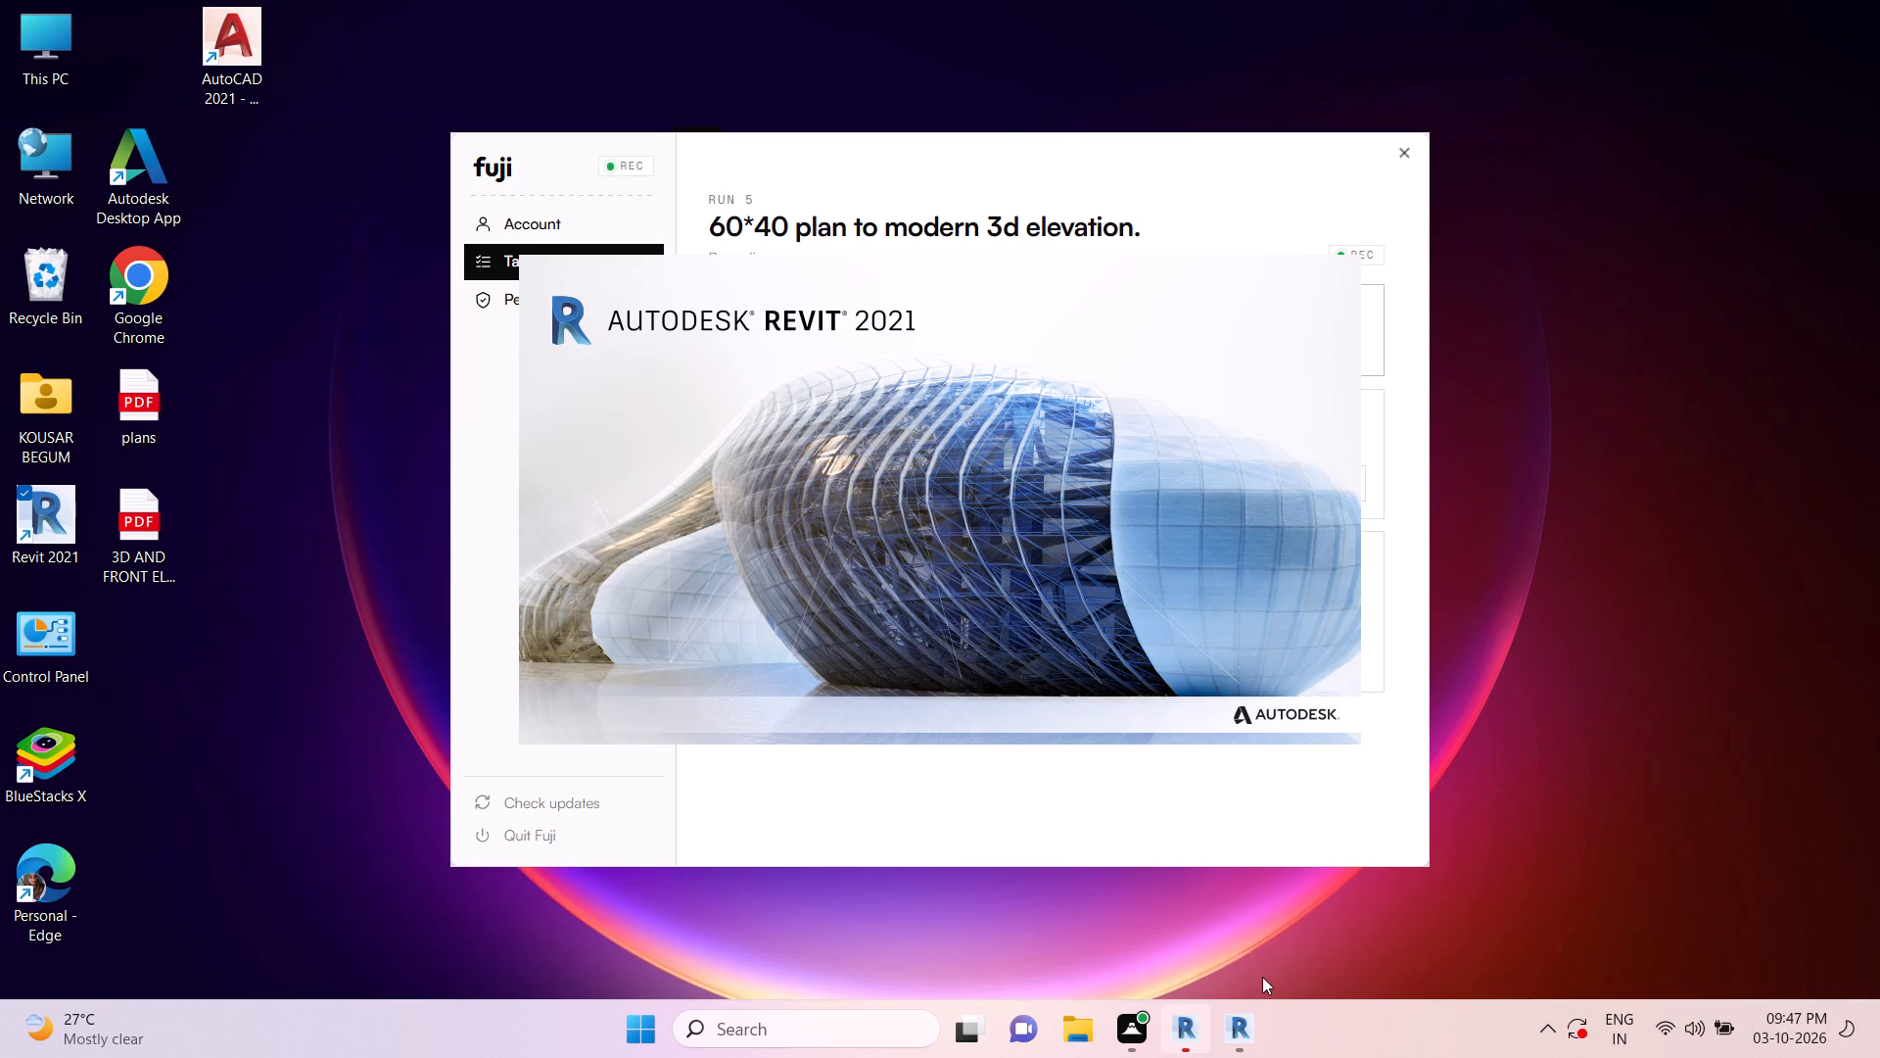
left_click(1219, 823)
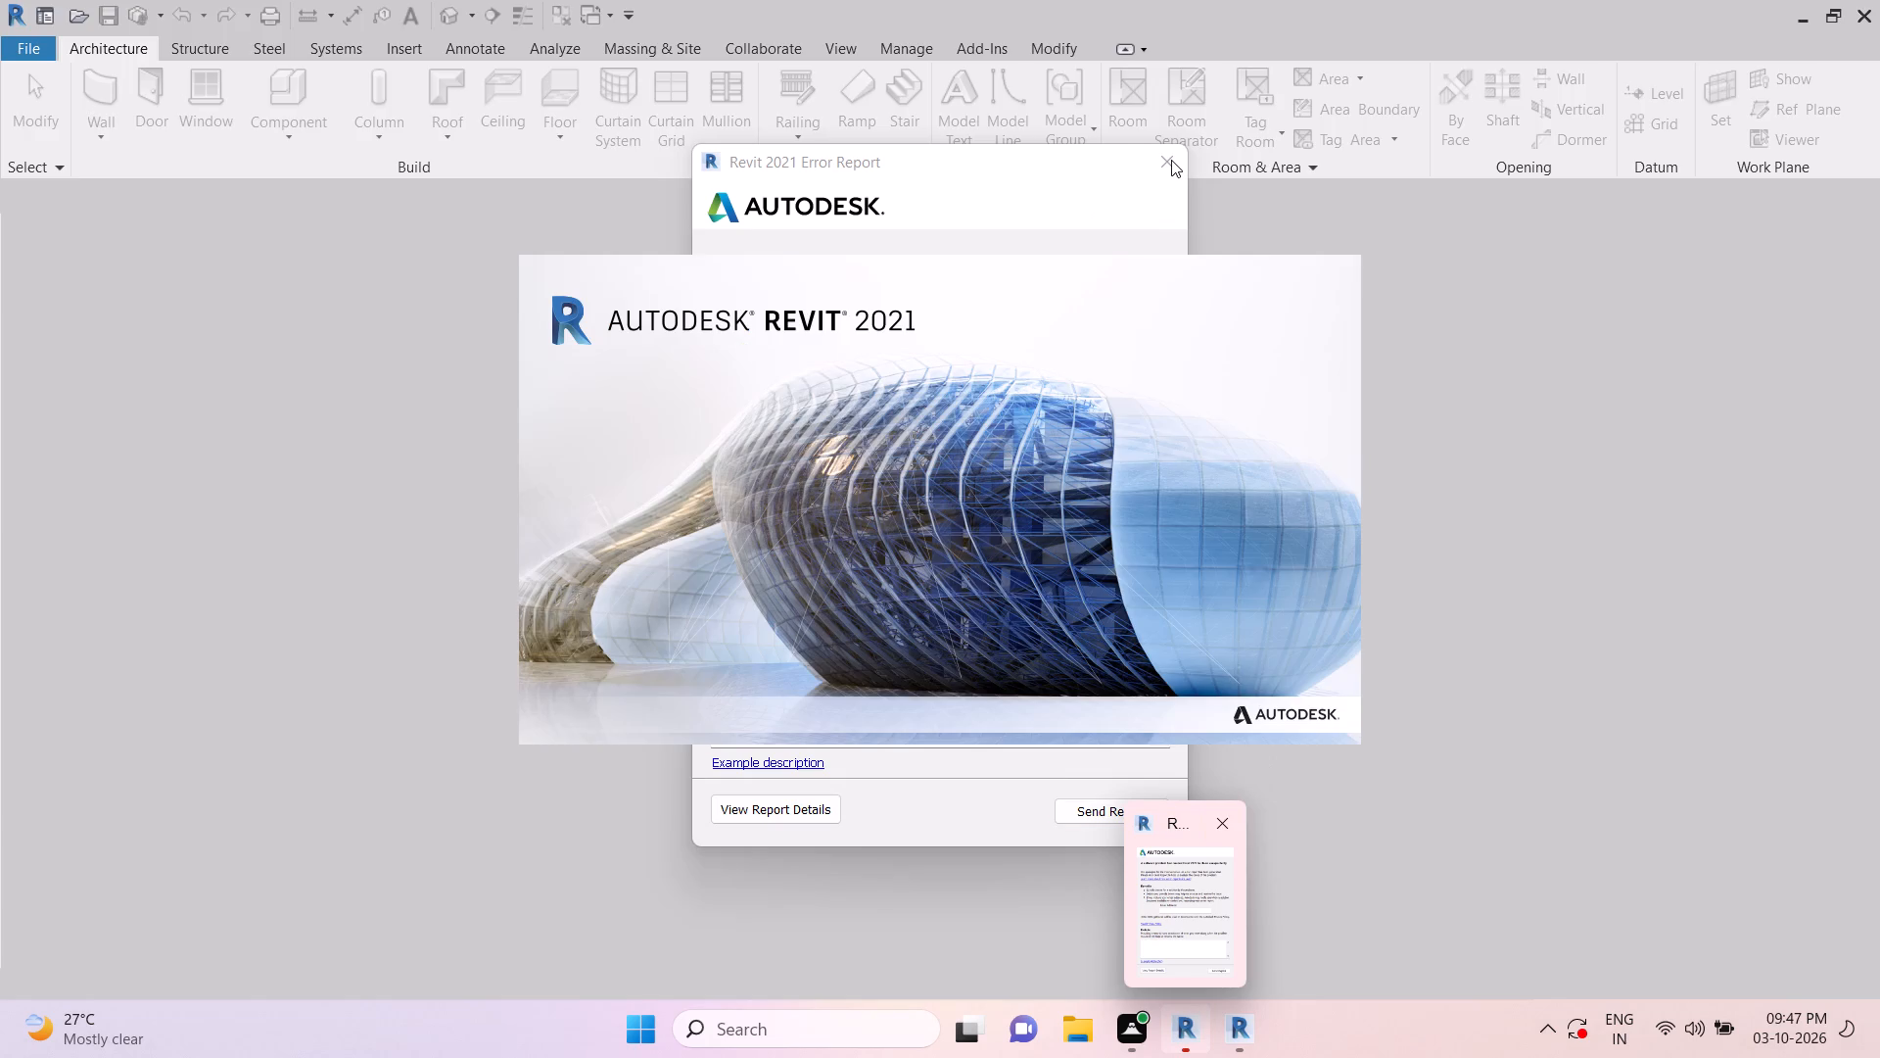
left_click(1171, 160)
left_click(1163, 160)
left_click(1075, 564)
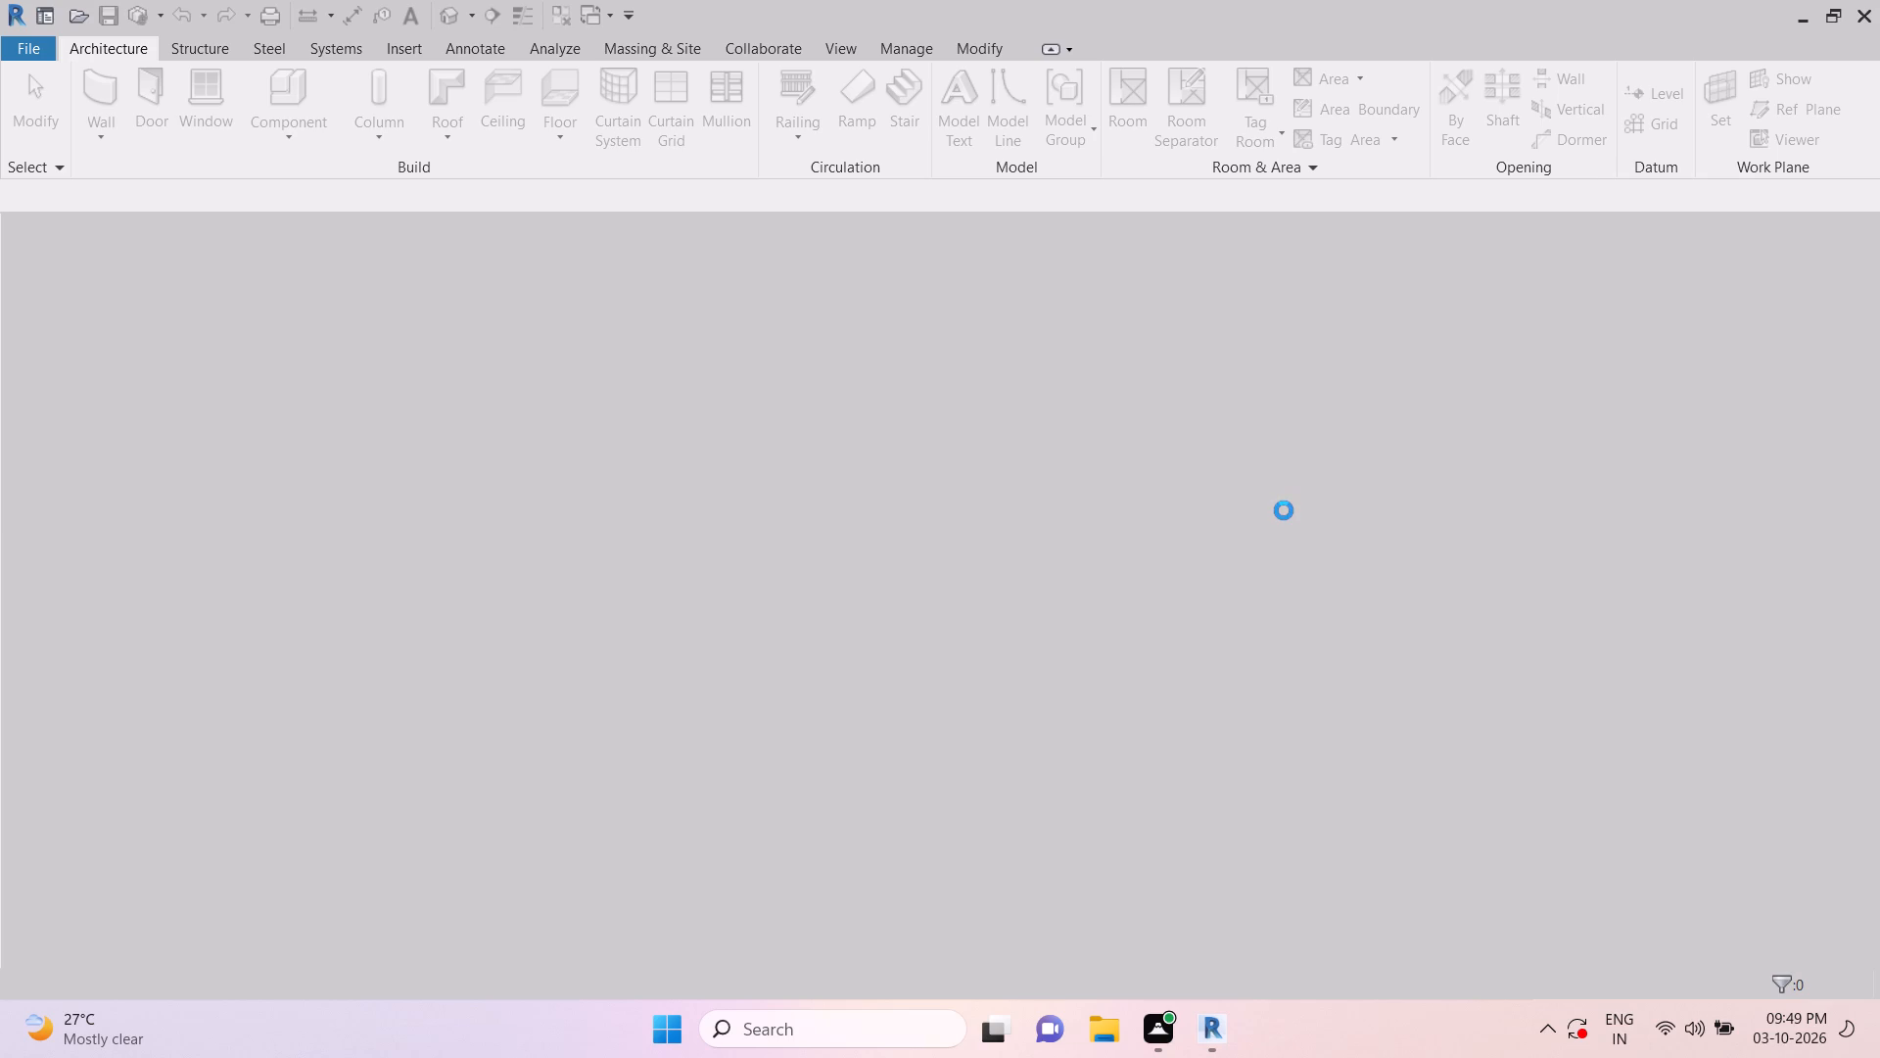
Dismiss the startup notice and reopen the recent model Project19.25.
scroll(1284, 511, "up", 1)
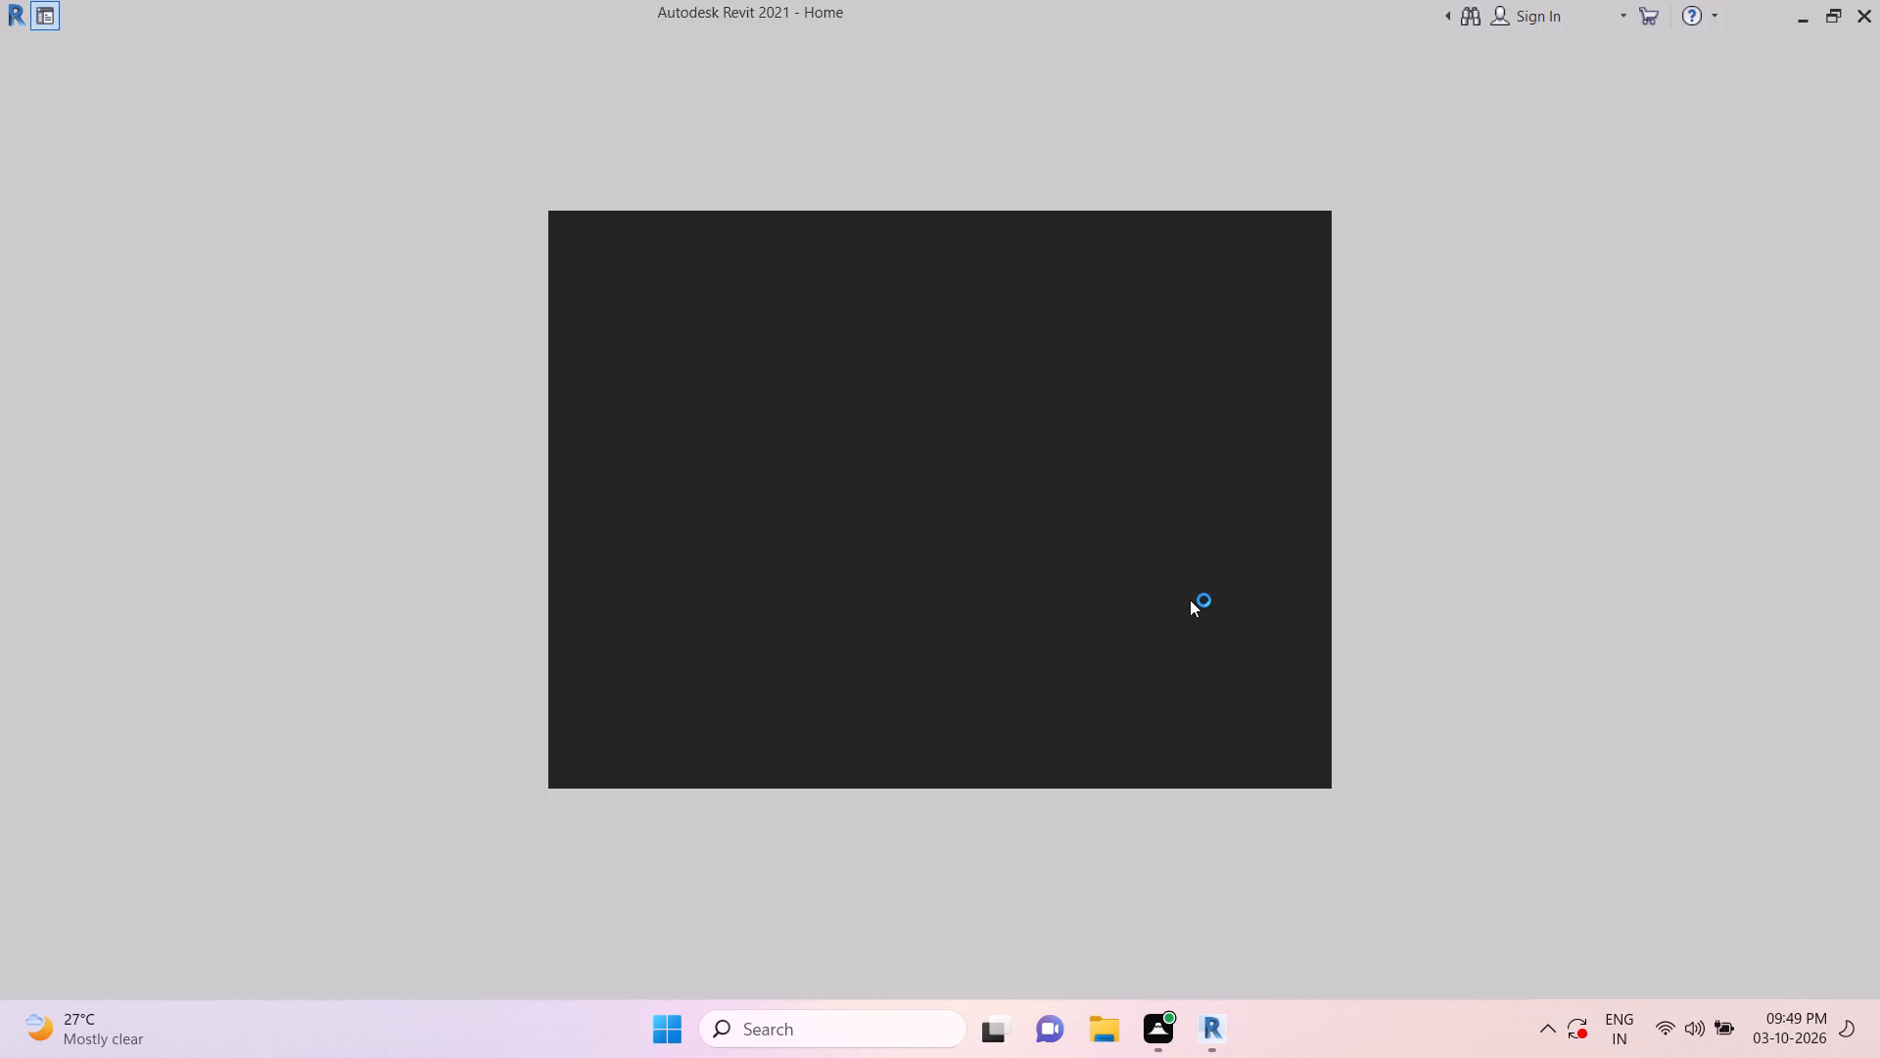
scroll(1104, 543, "up", 1)
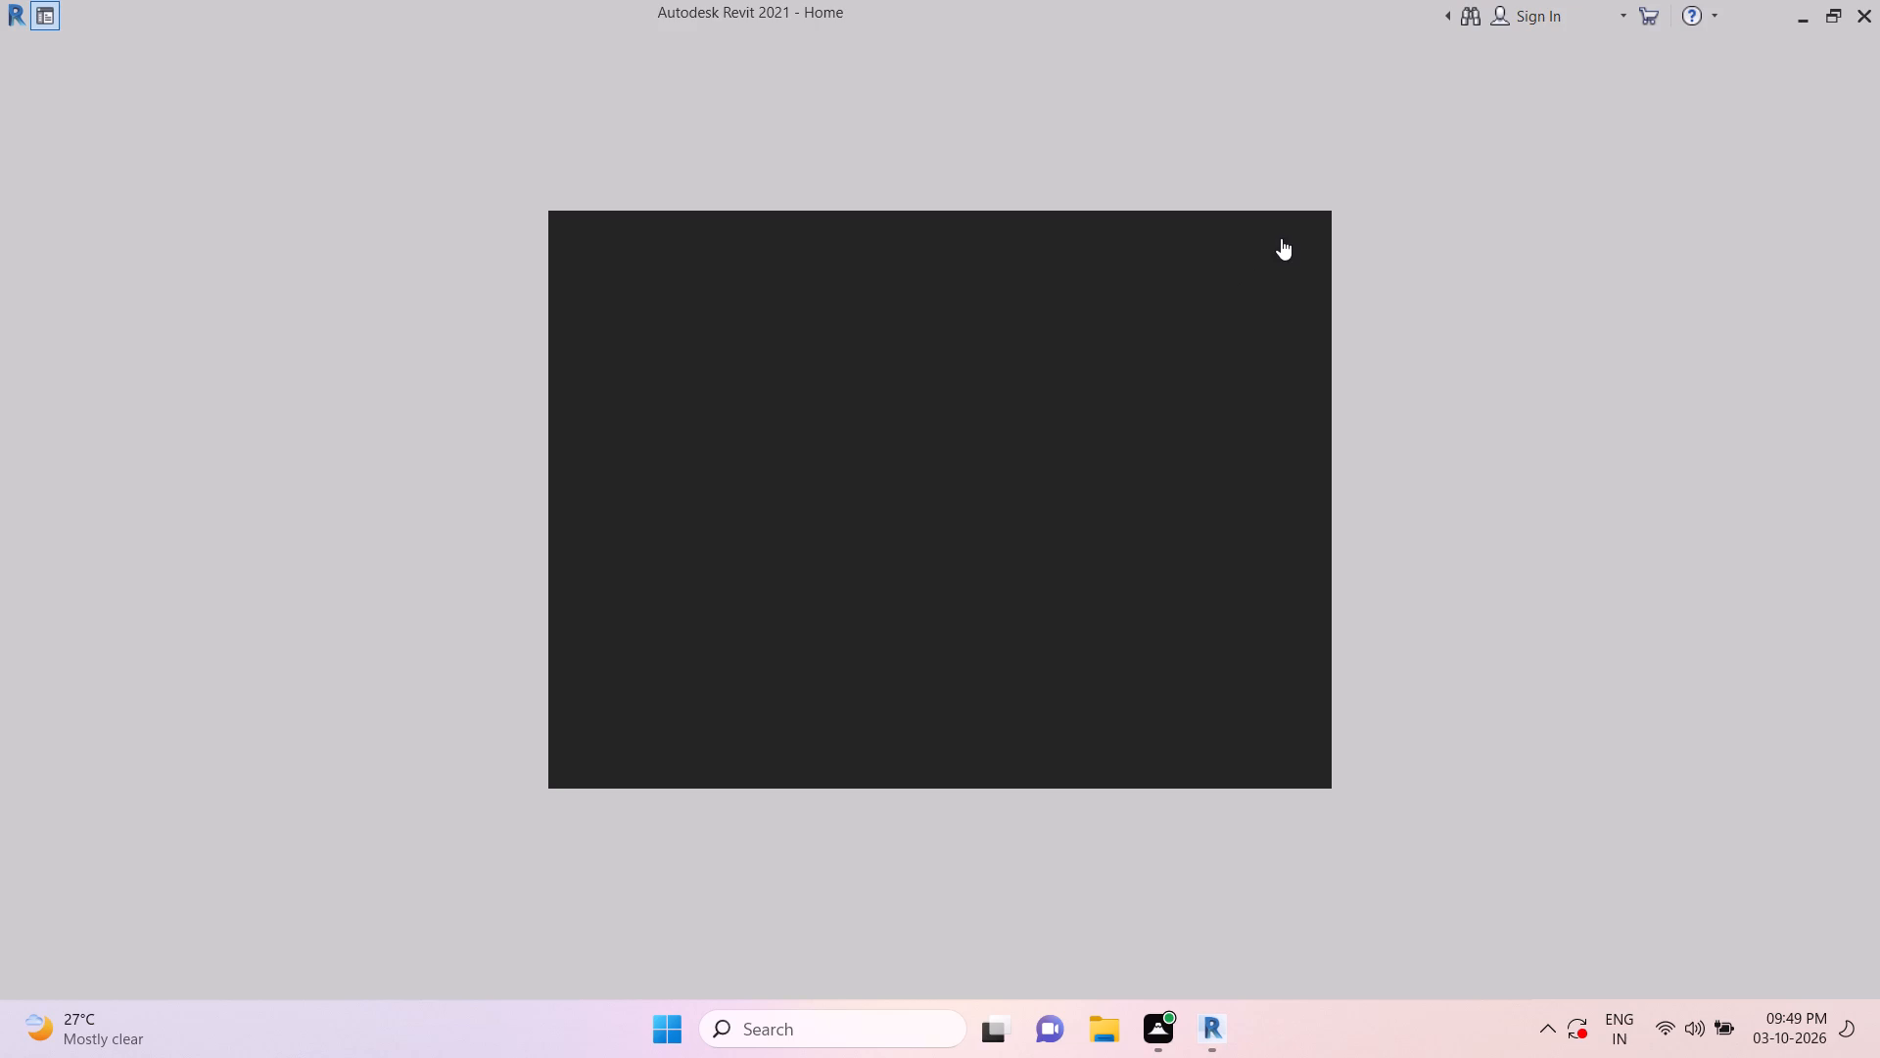
left_click(1281, 237)
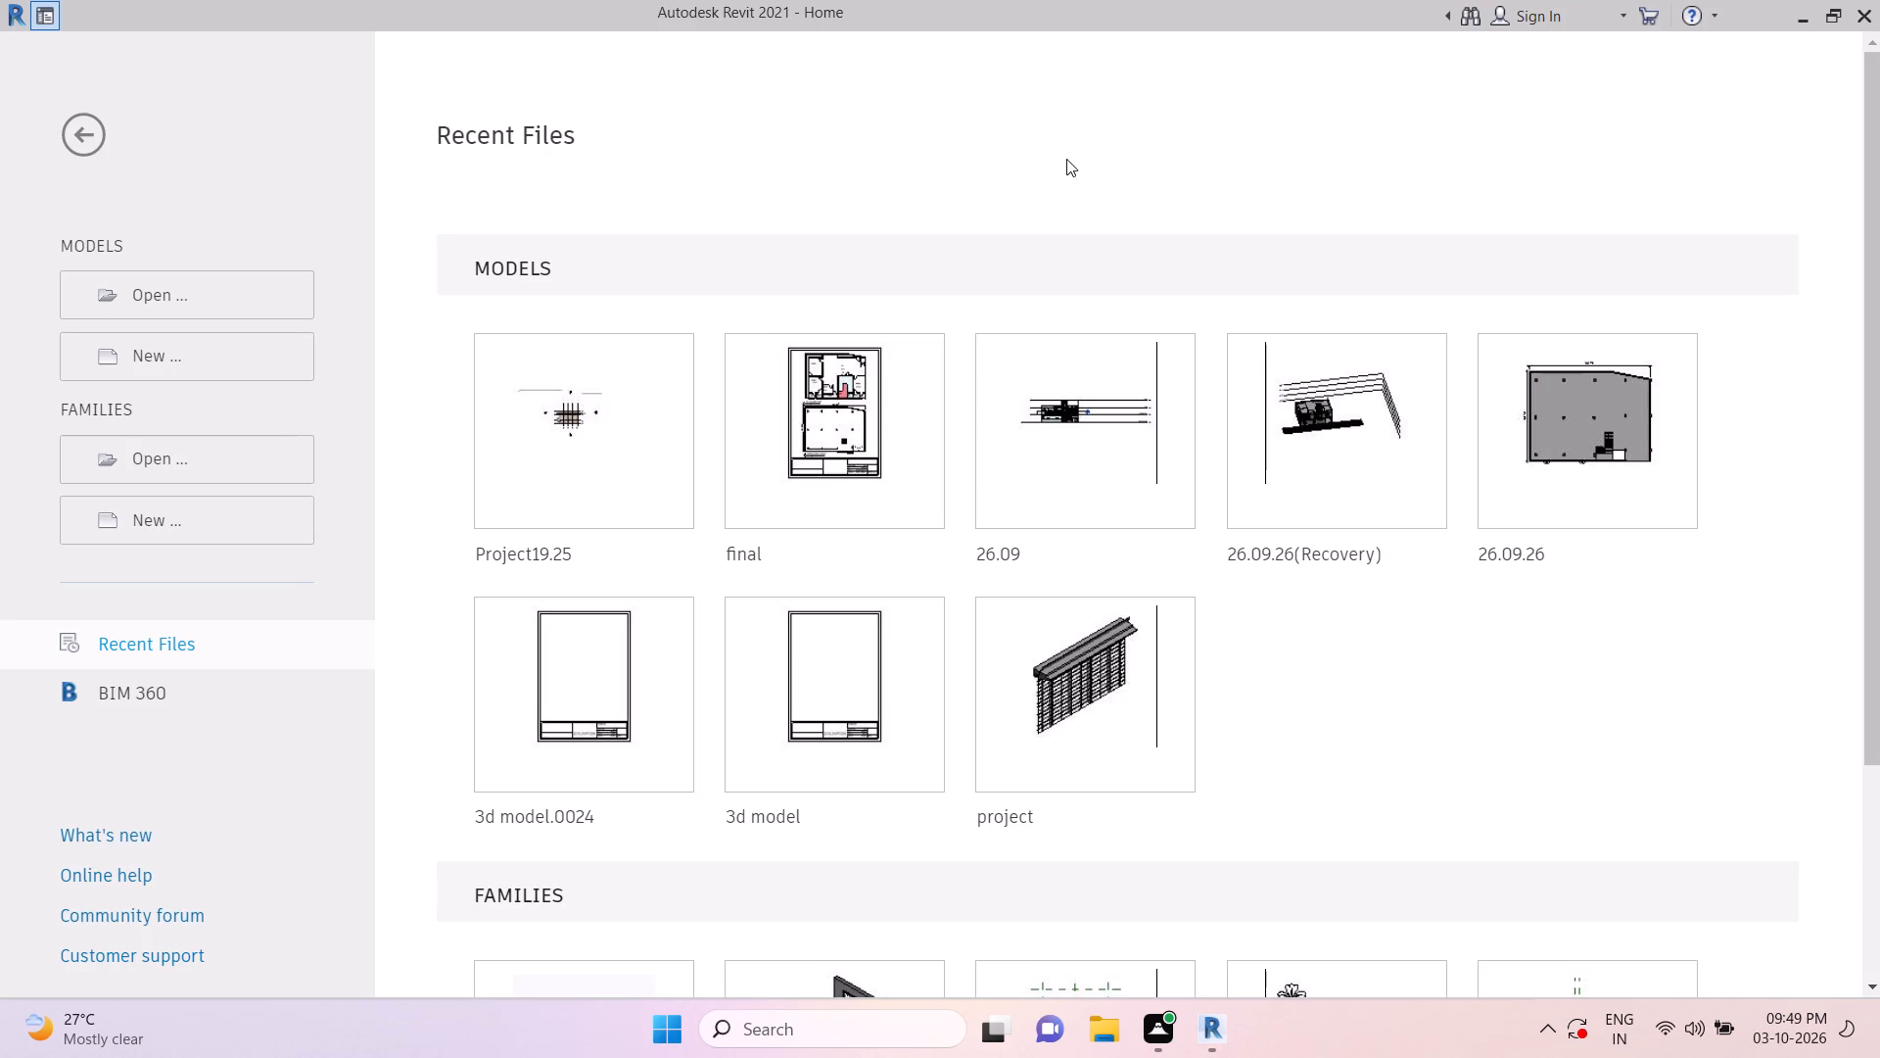
left_click(565, 456)
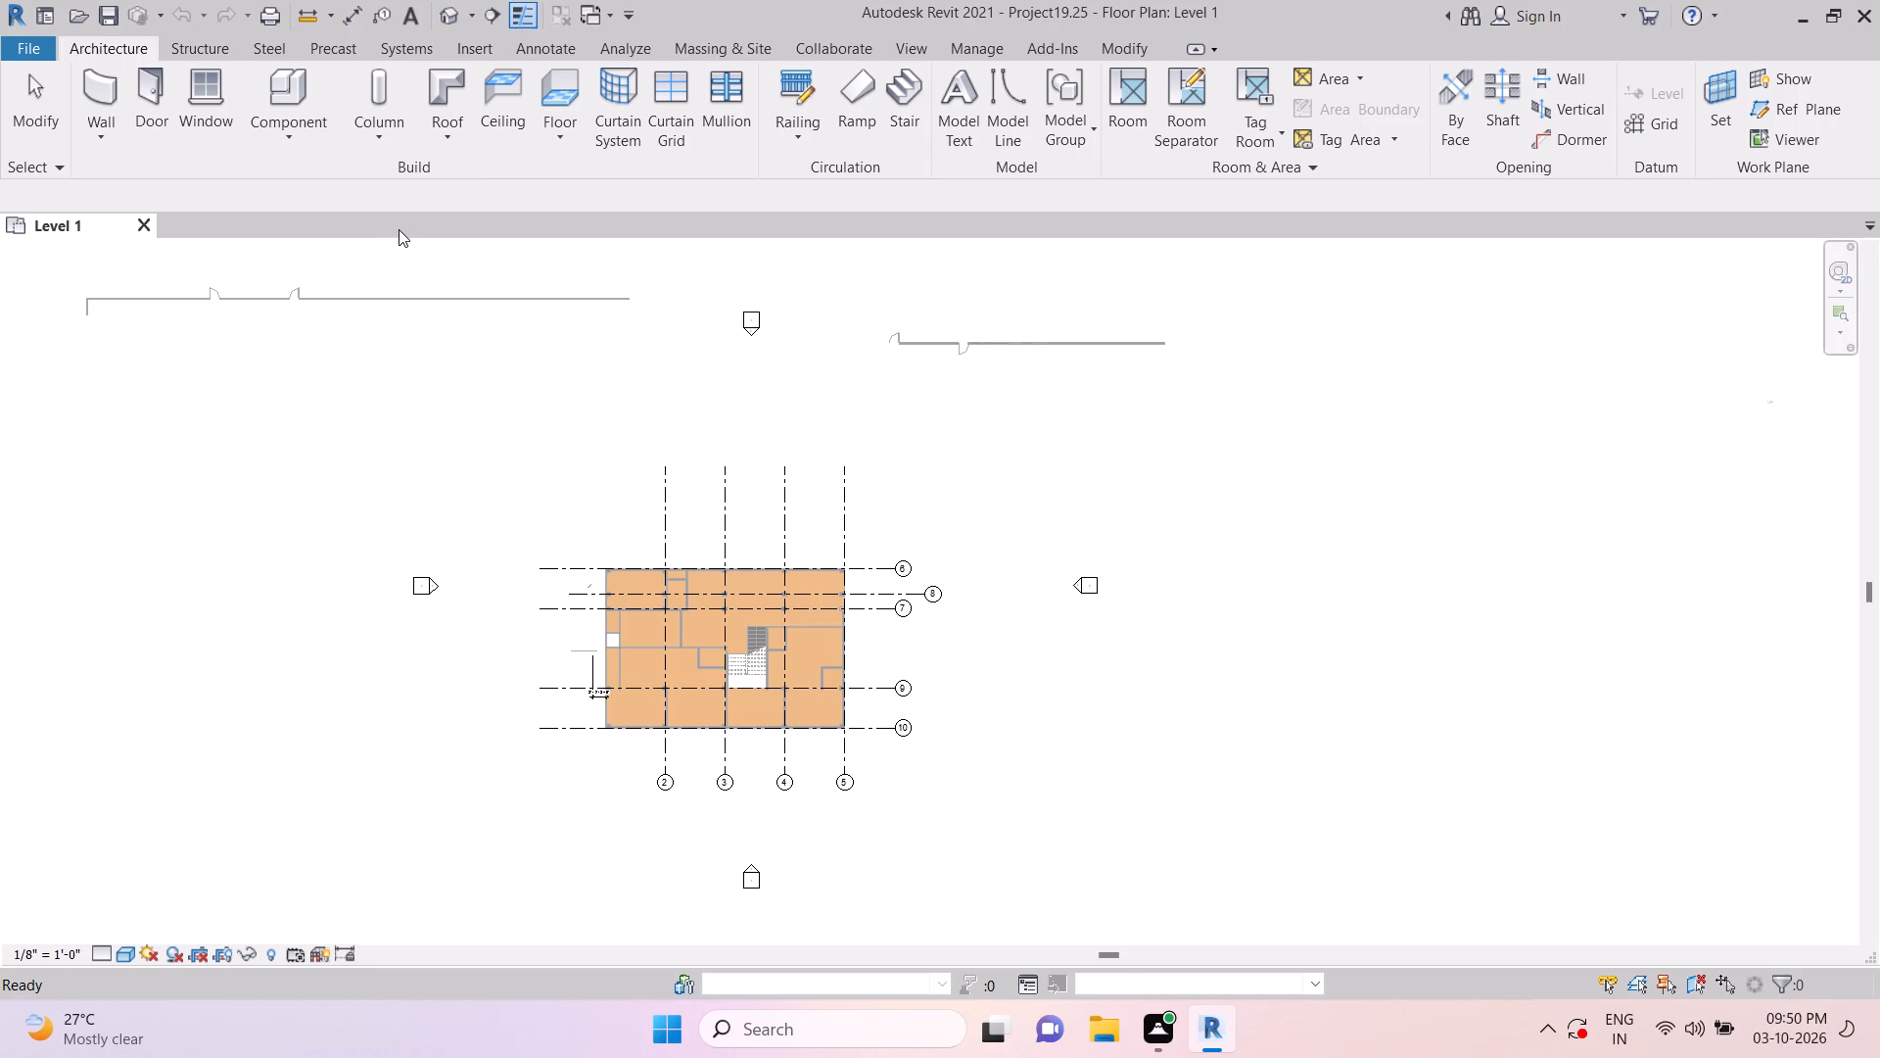
In the default 3D view, delete the two stray W10X49 structural columns standing outside the building.
scroll(992, 439, "down", 5)
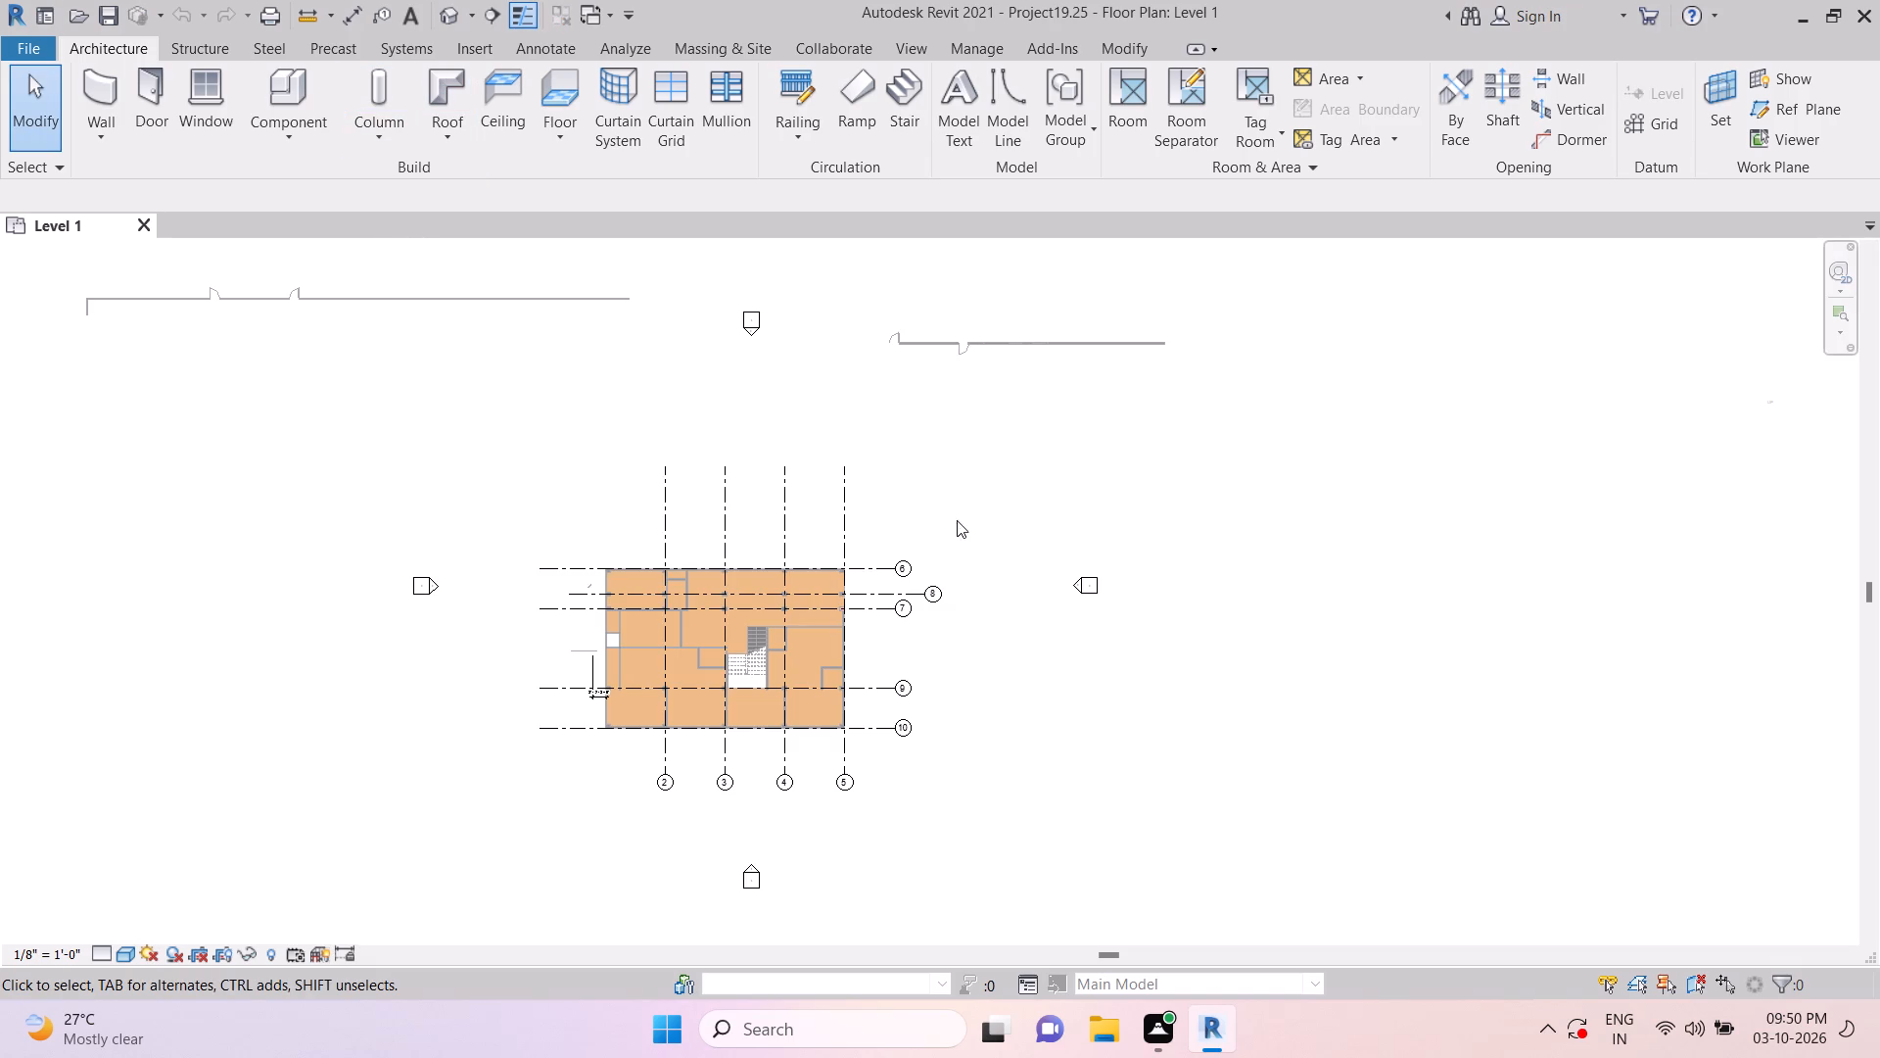
middle_click_drag(954, 657, 1072, 514, "shift")
key("Escape")
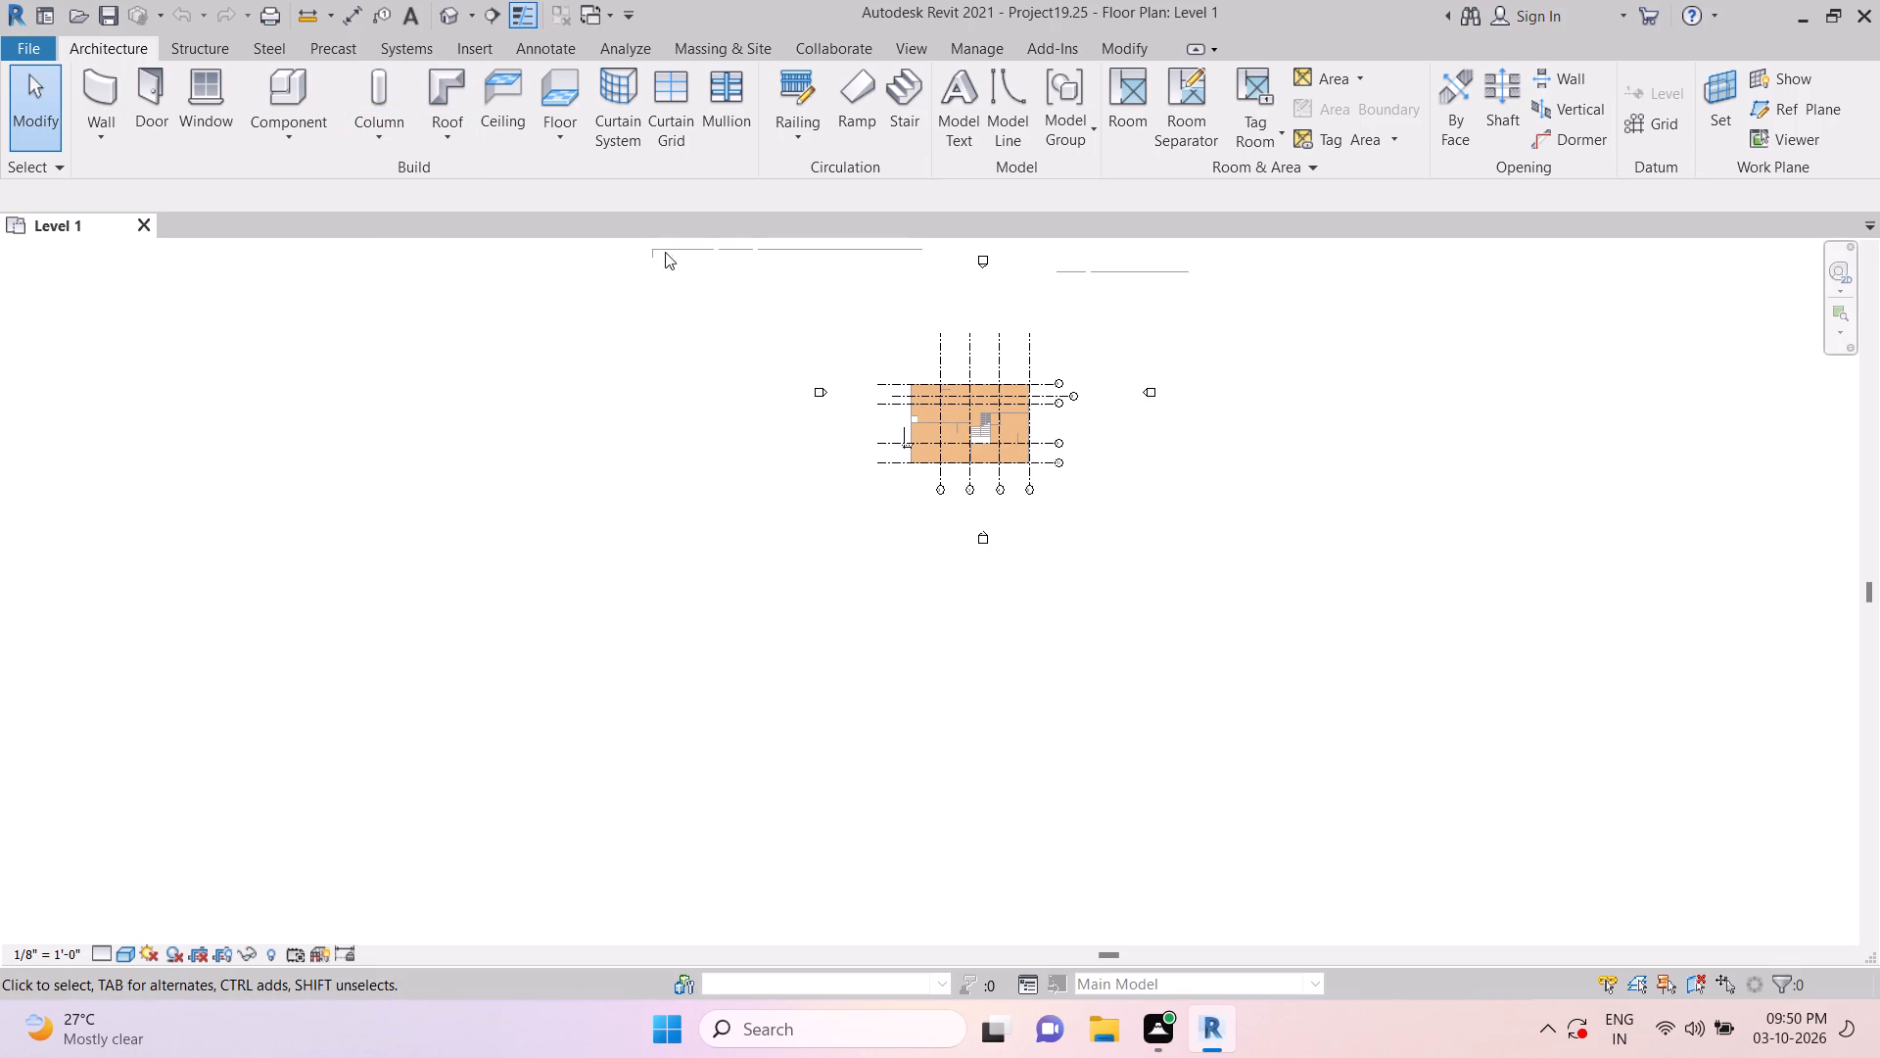
key("Escape")
key("Escape")
left_click(455, 20)
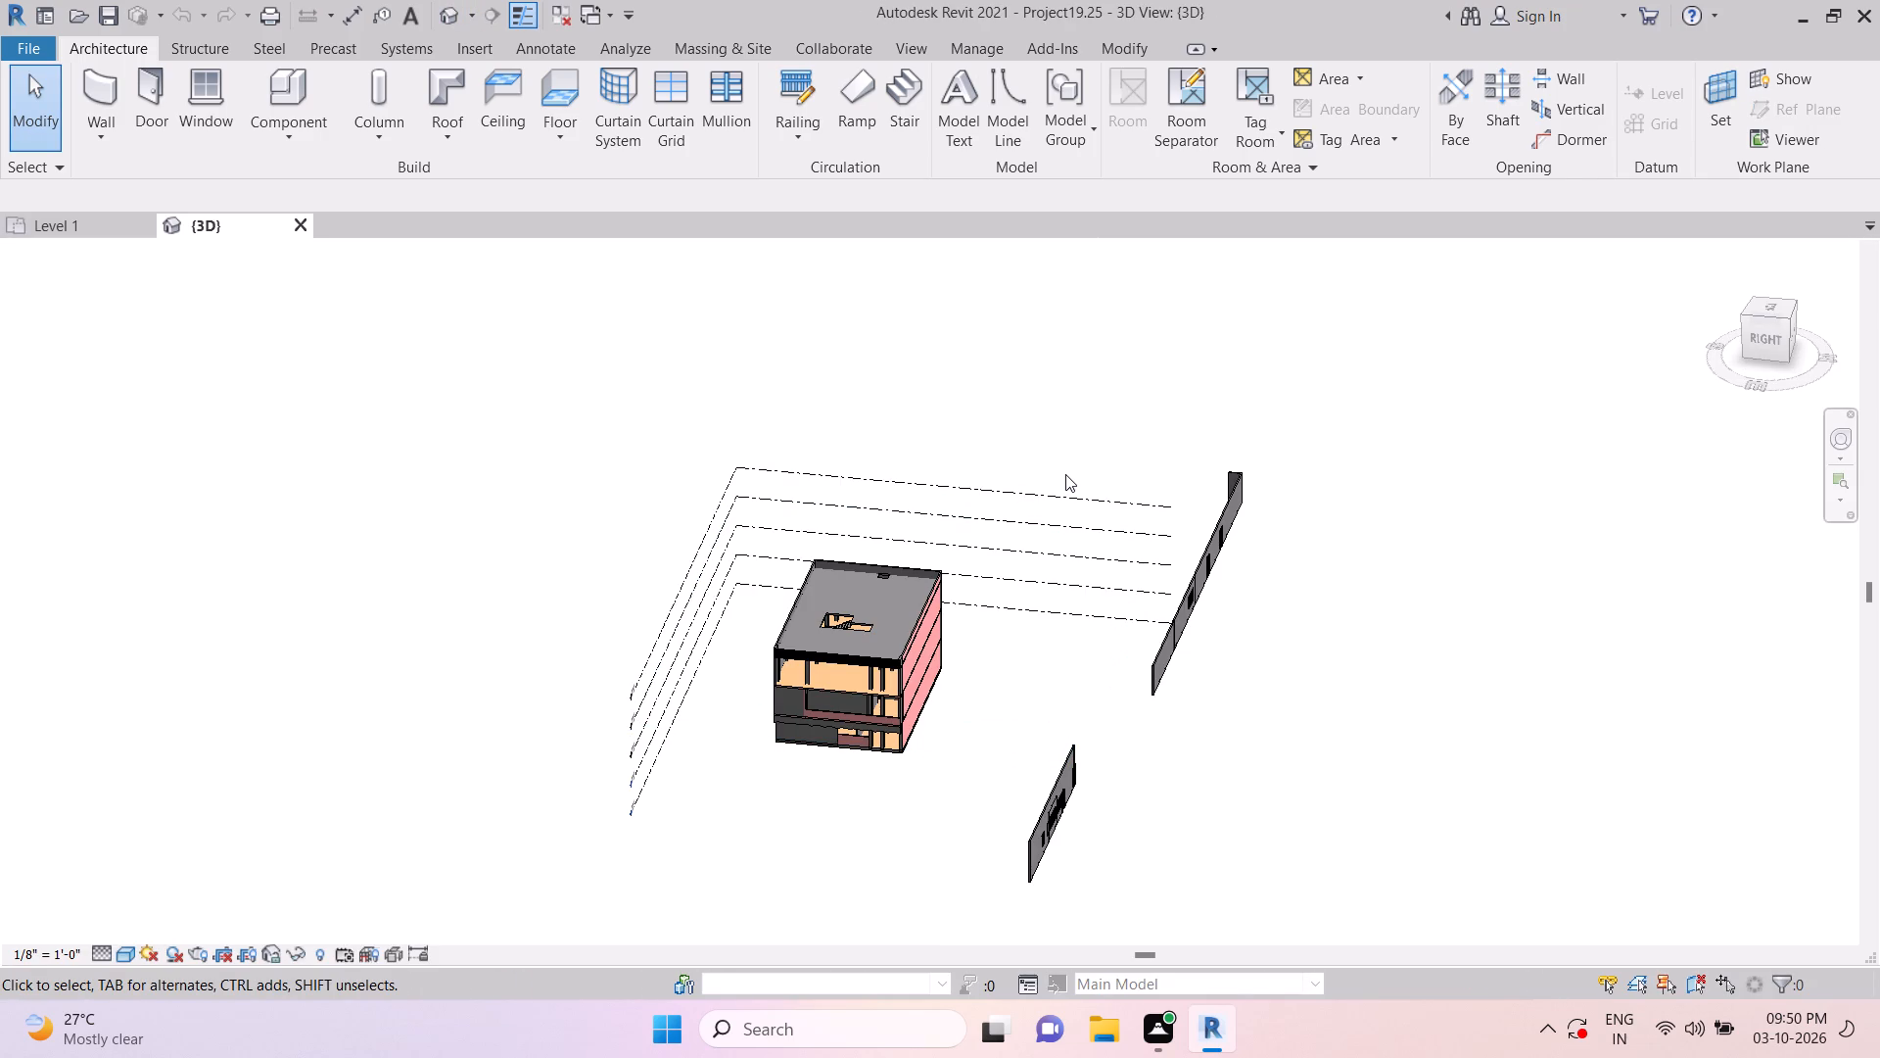
middle_click_drag(1143, 746, 1408, 647, "shift")
key("Escape")
scroll(809, 720, "up", 5)
key("Escape")
left_click(808, 717)
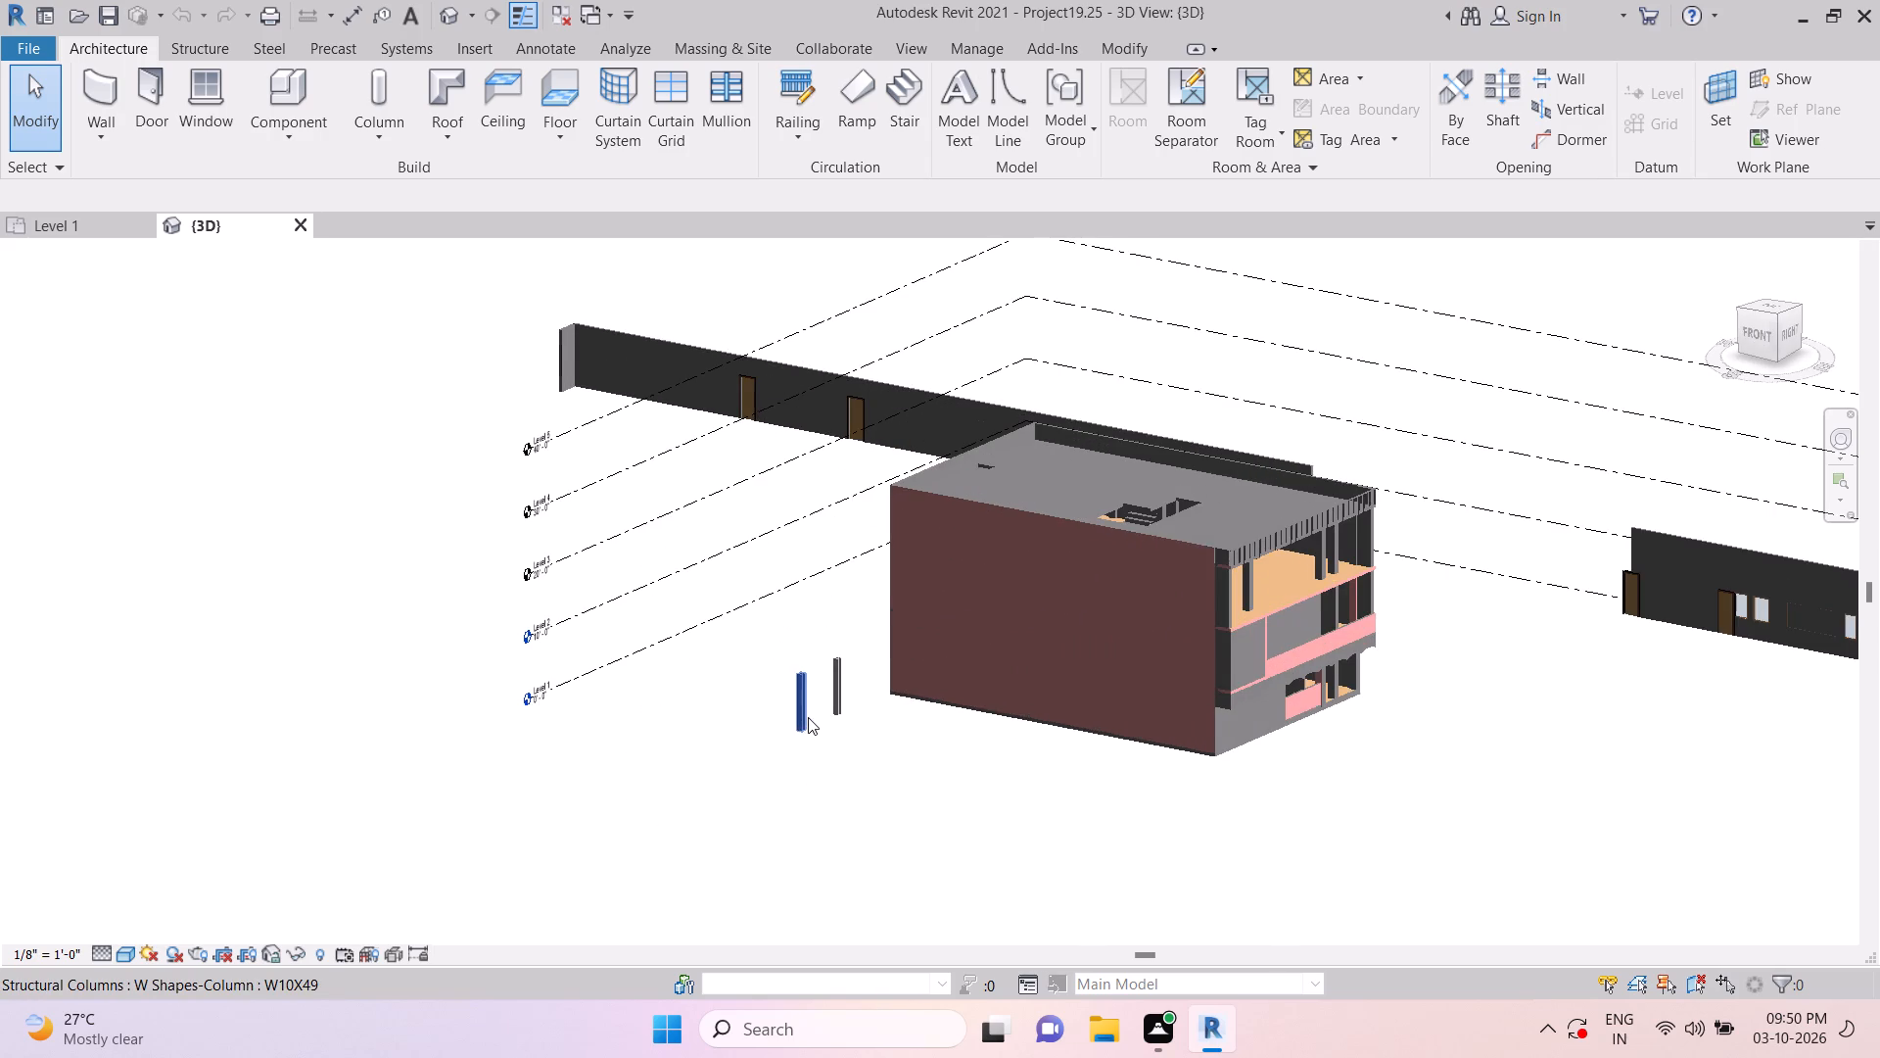
key("Delete")
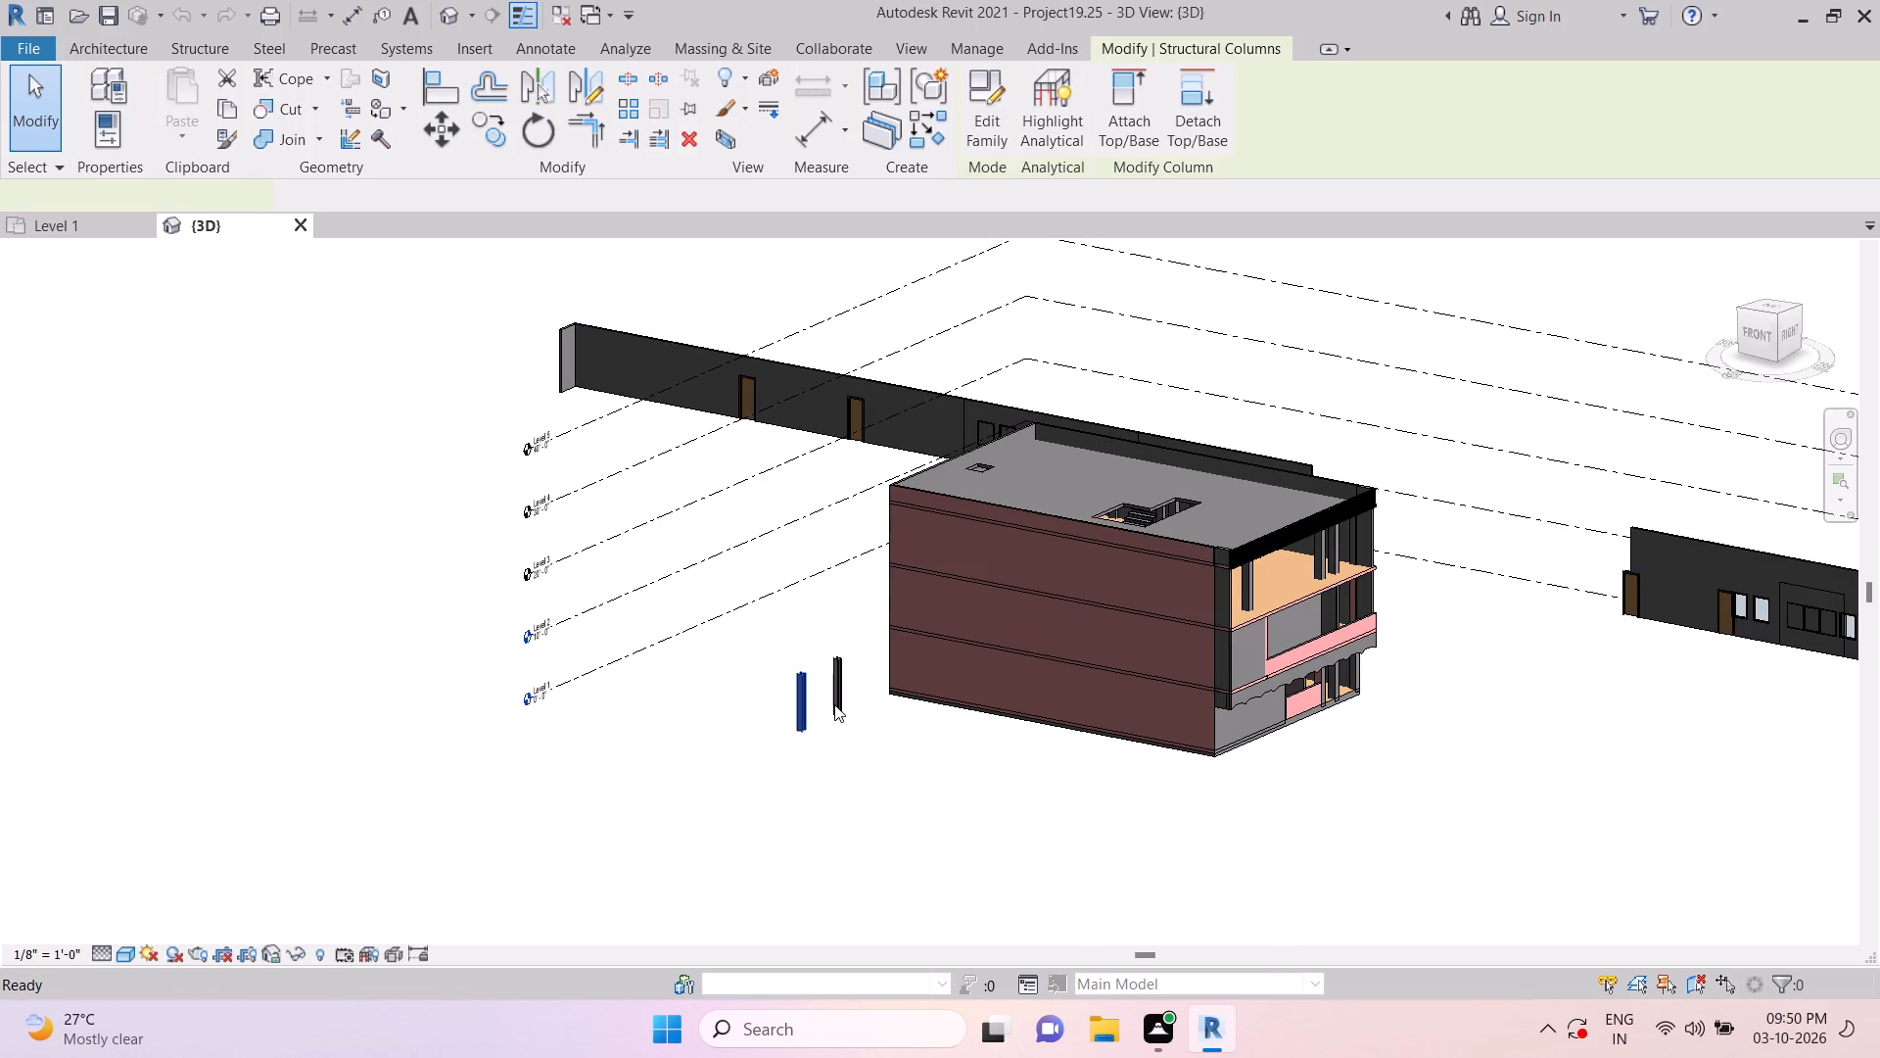
left_click(837, 700)
key("Delete")
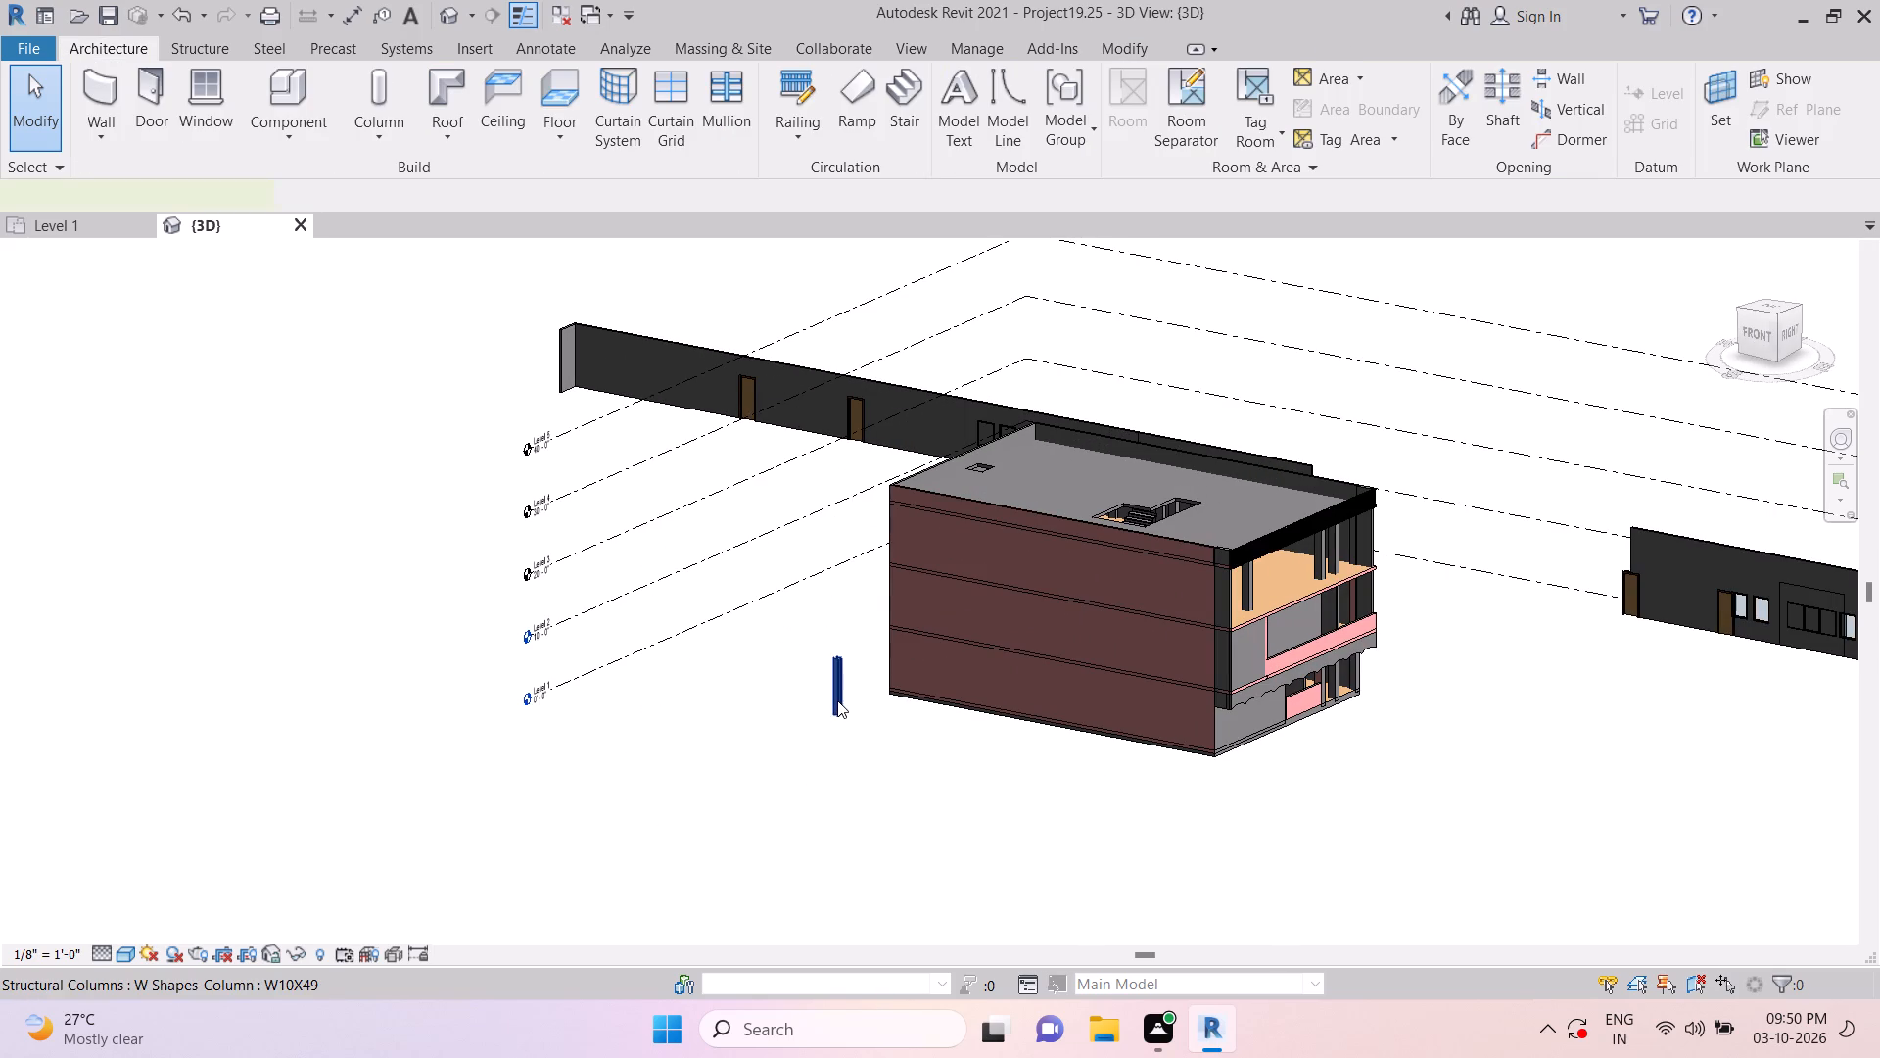
Delete the detached long partition wall with doors and windows, along with the short return wall at its end.
left_click(634, 332)
key("Delete")
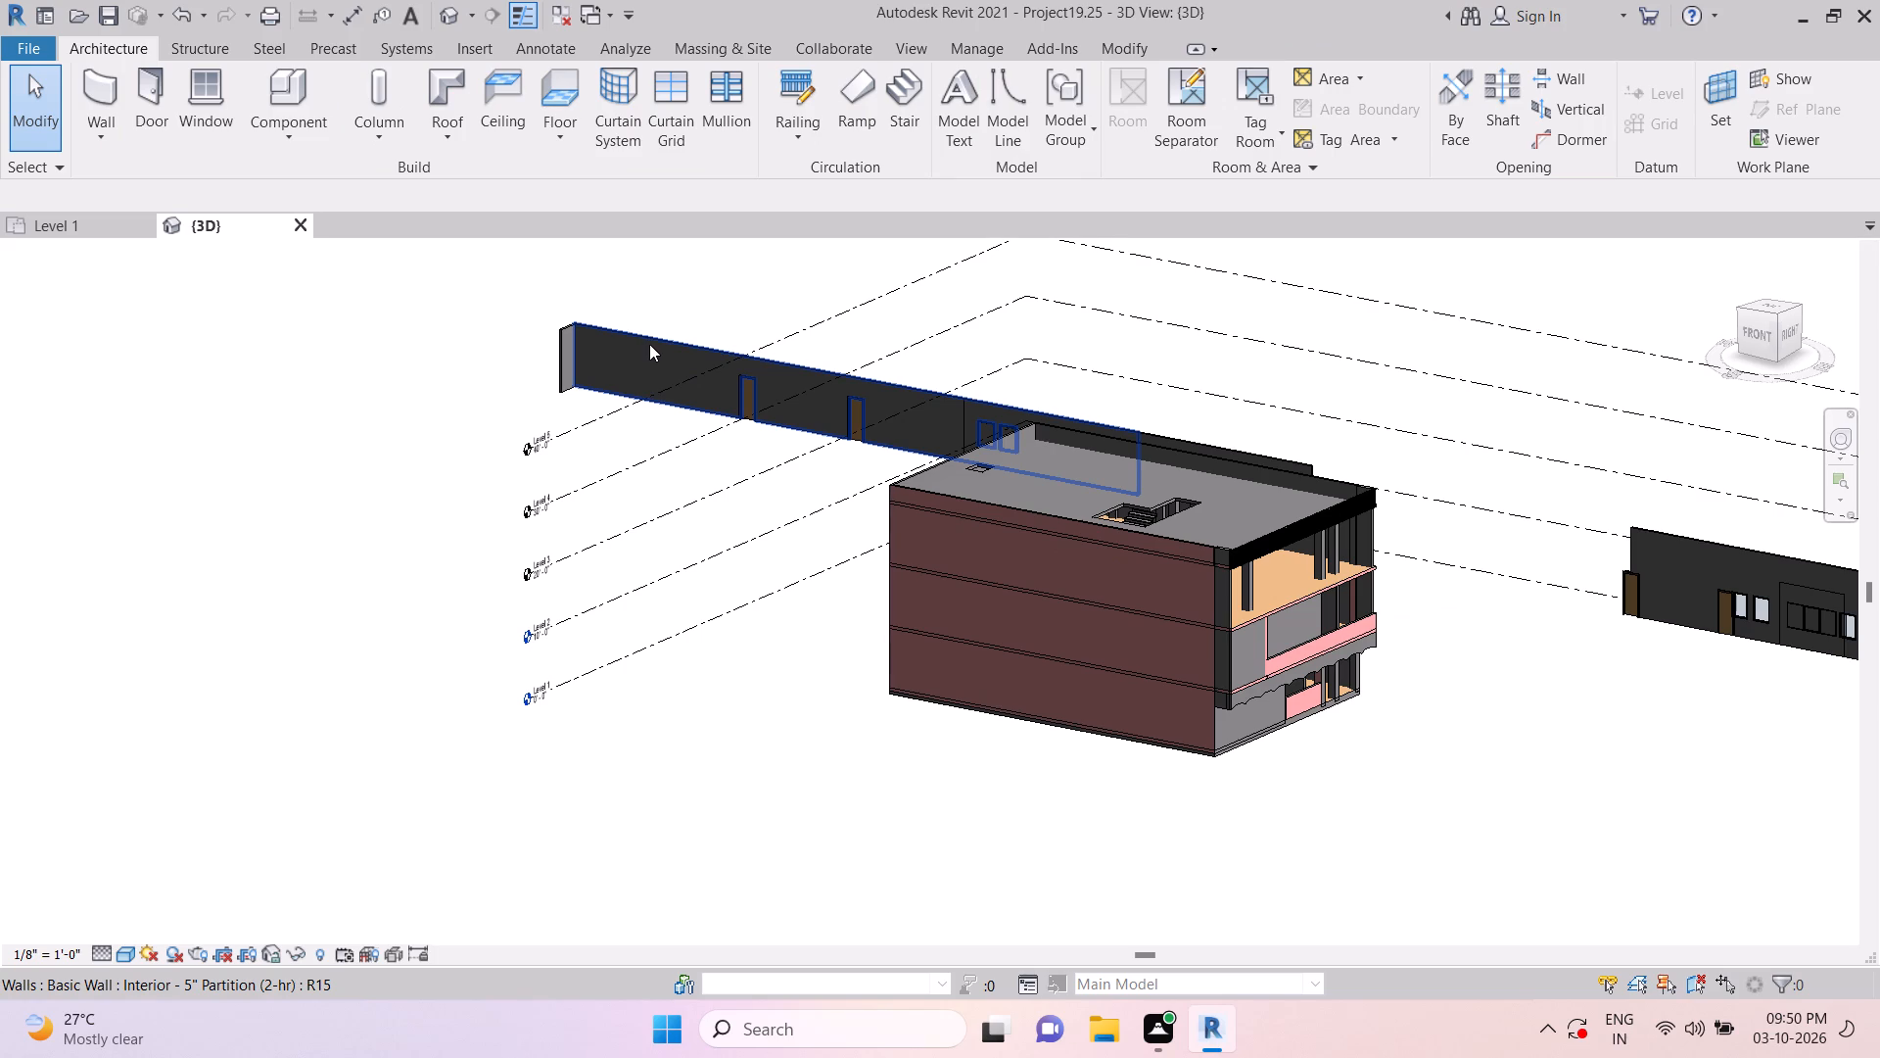
left_click(575, 335)
key("Delete")
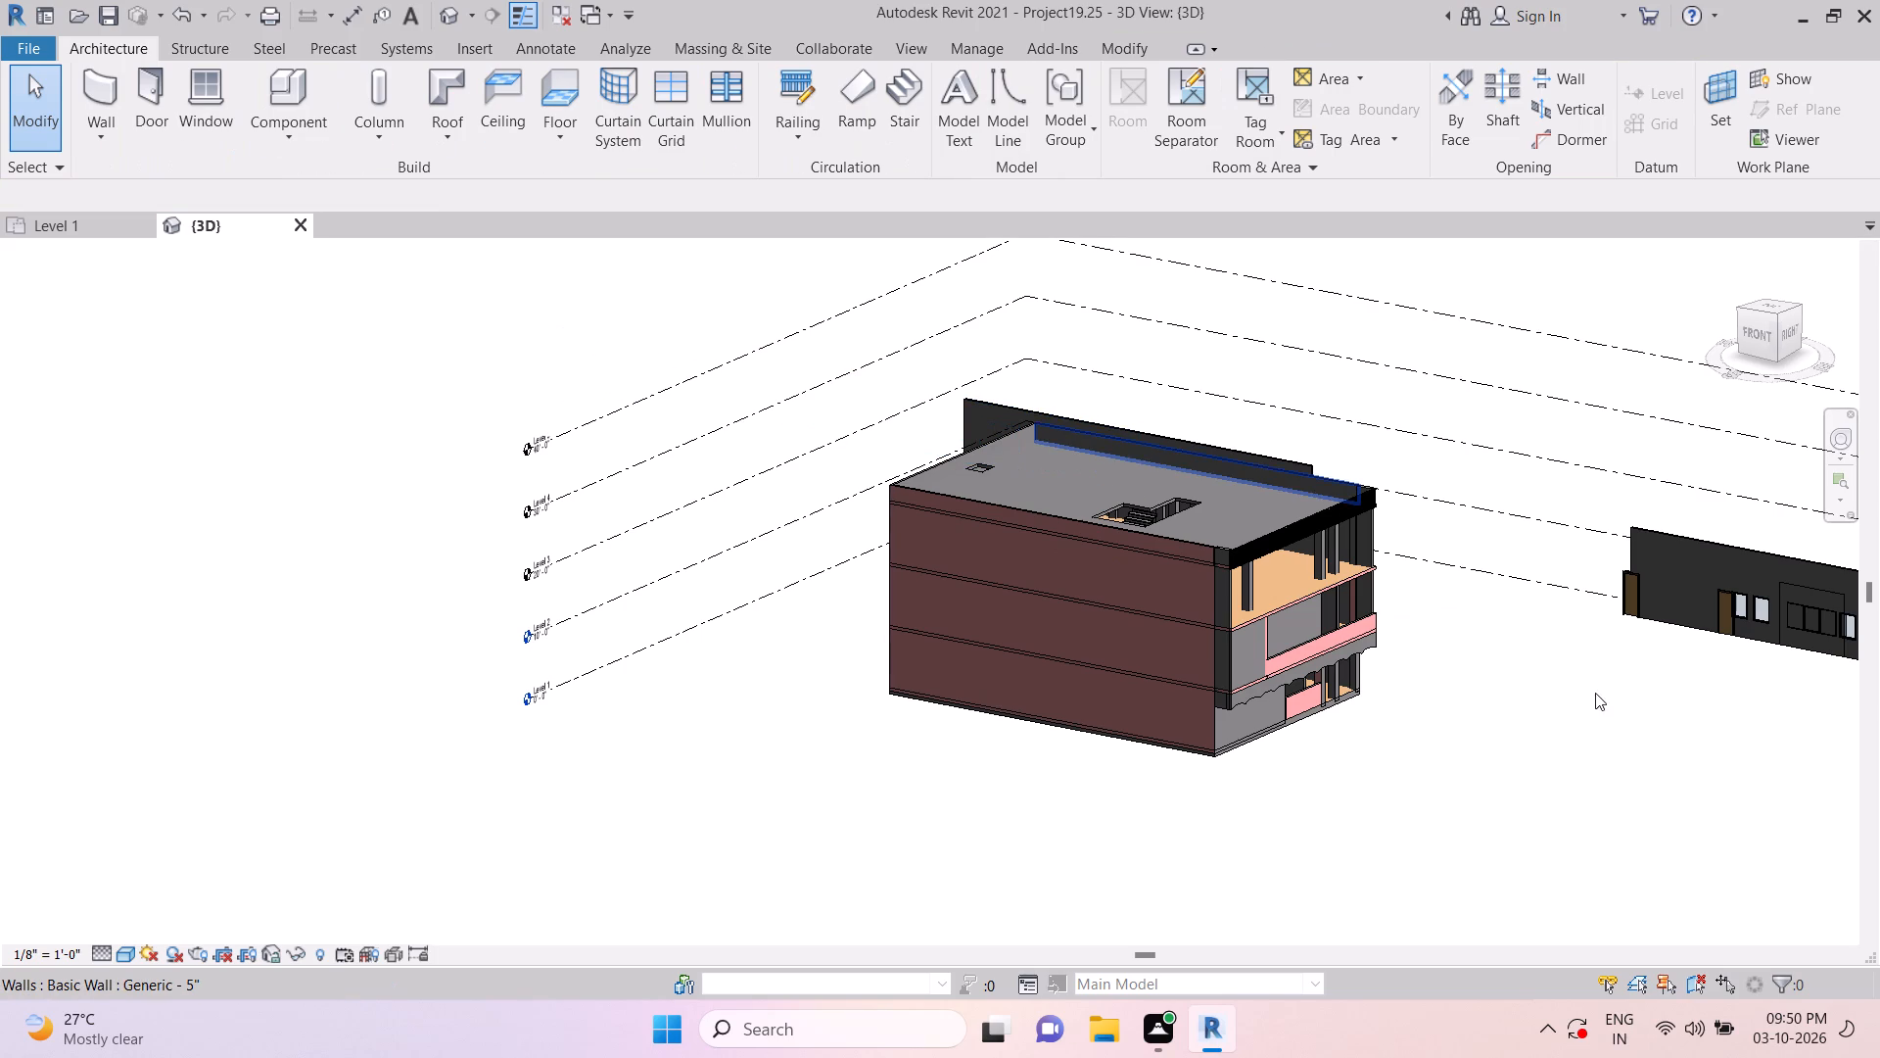
Delete the other detached partition wall with doors and windows, and the small windowed wall segment set into it.
middle_click_drag(1638, 718, 1365, 701)
left_click(1612, 552)
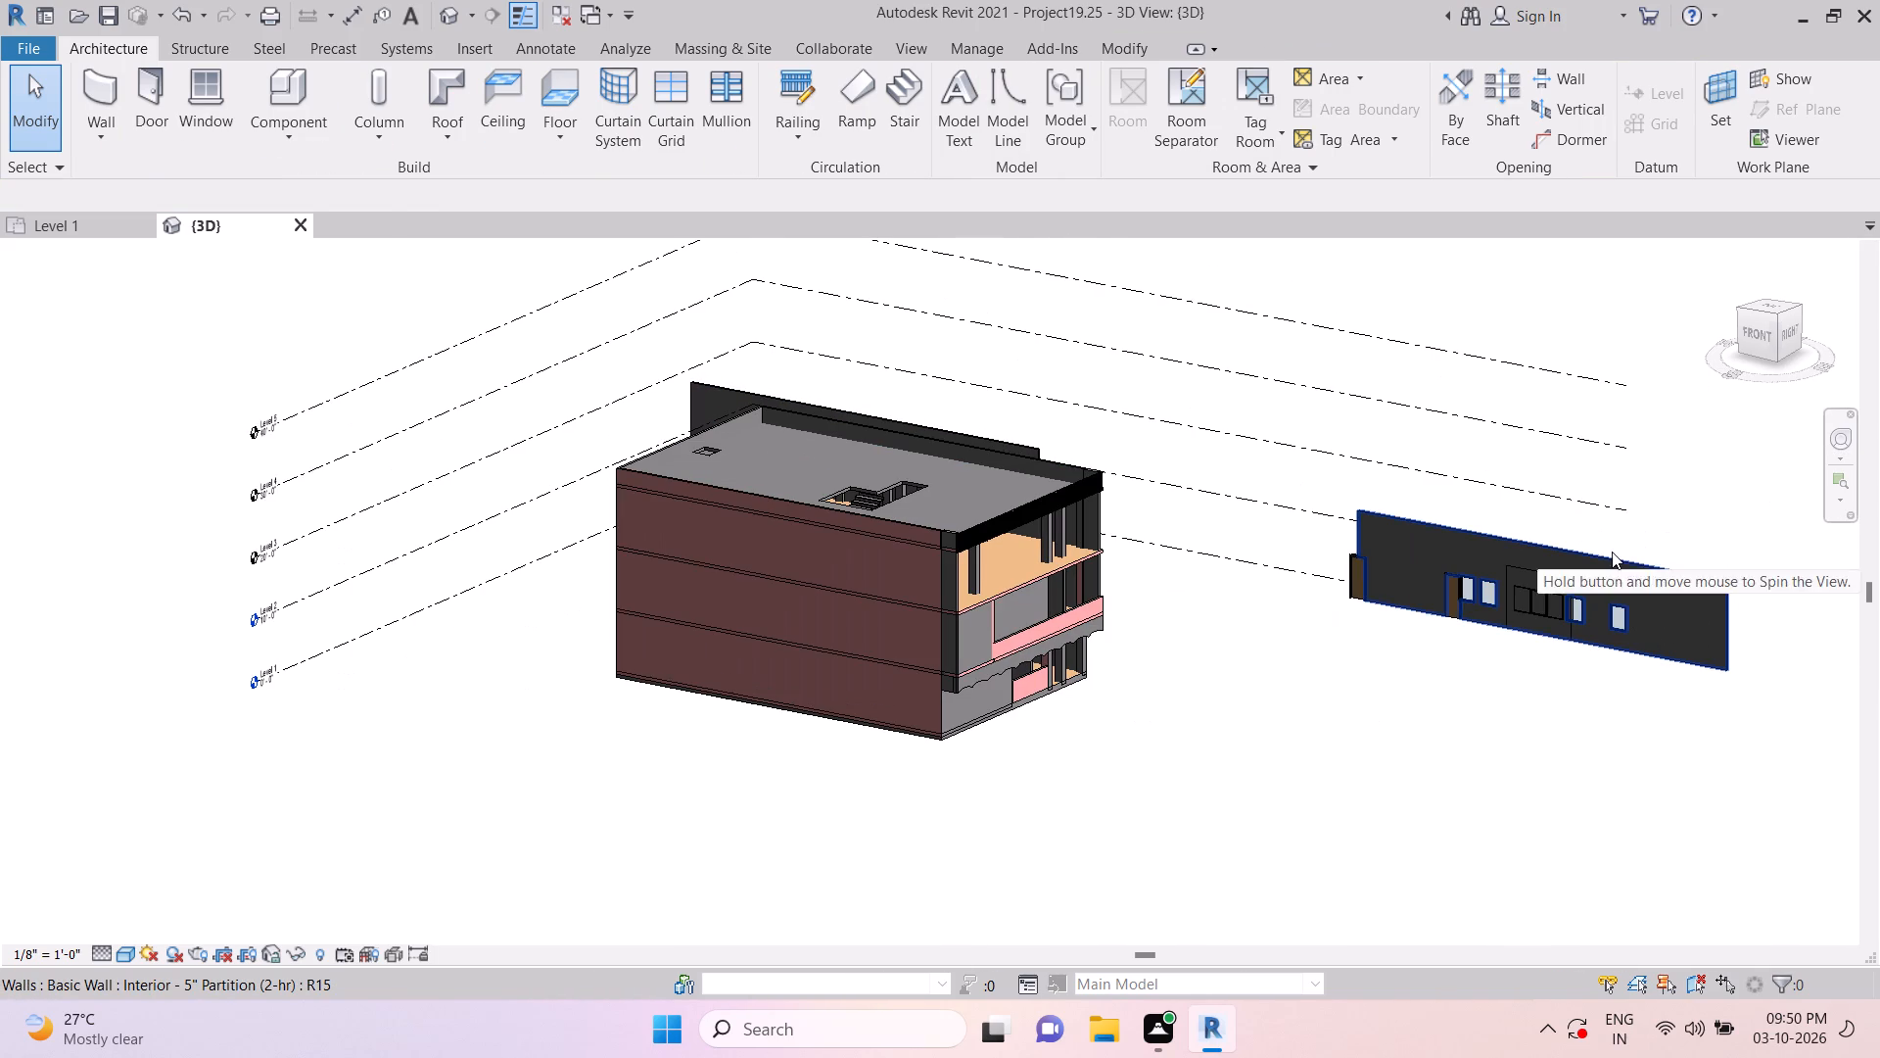
key("Delete")
left_click(1568, 602)
key("Delete")
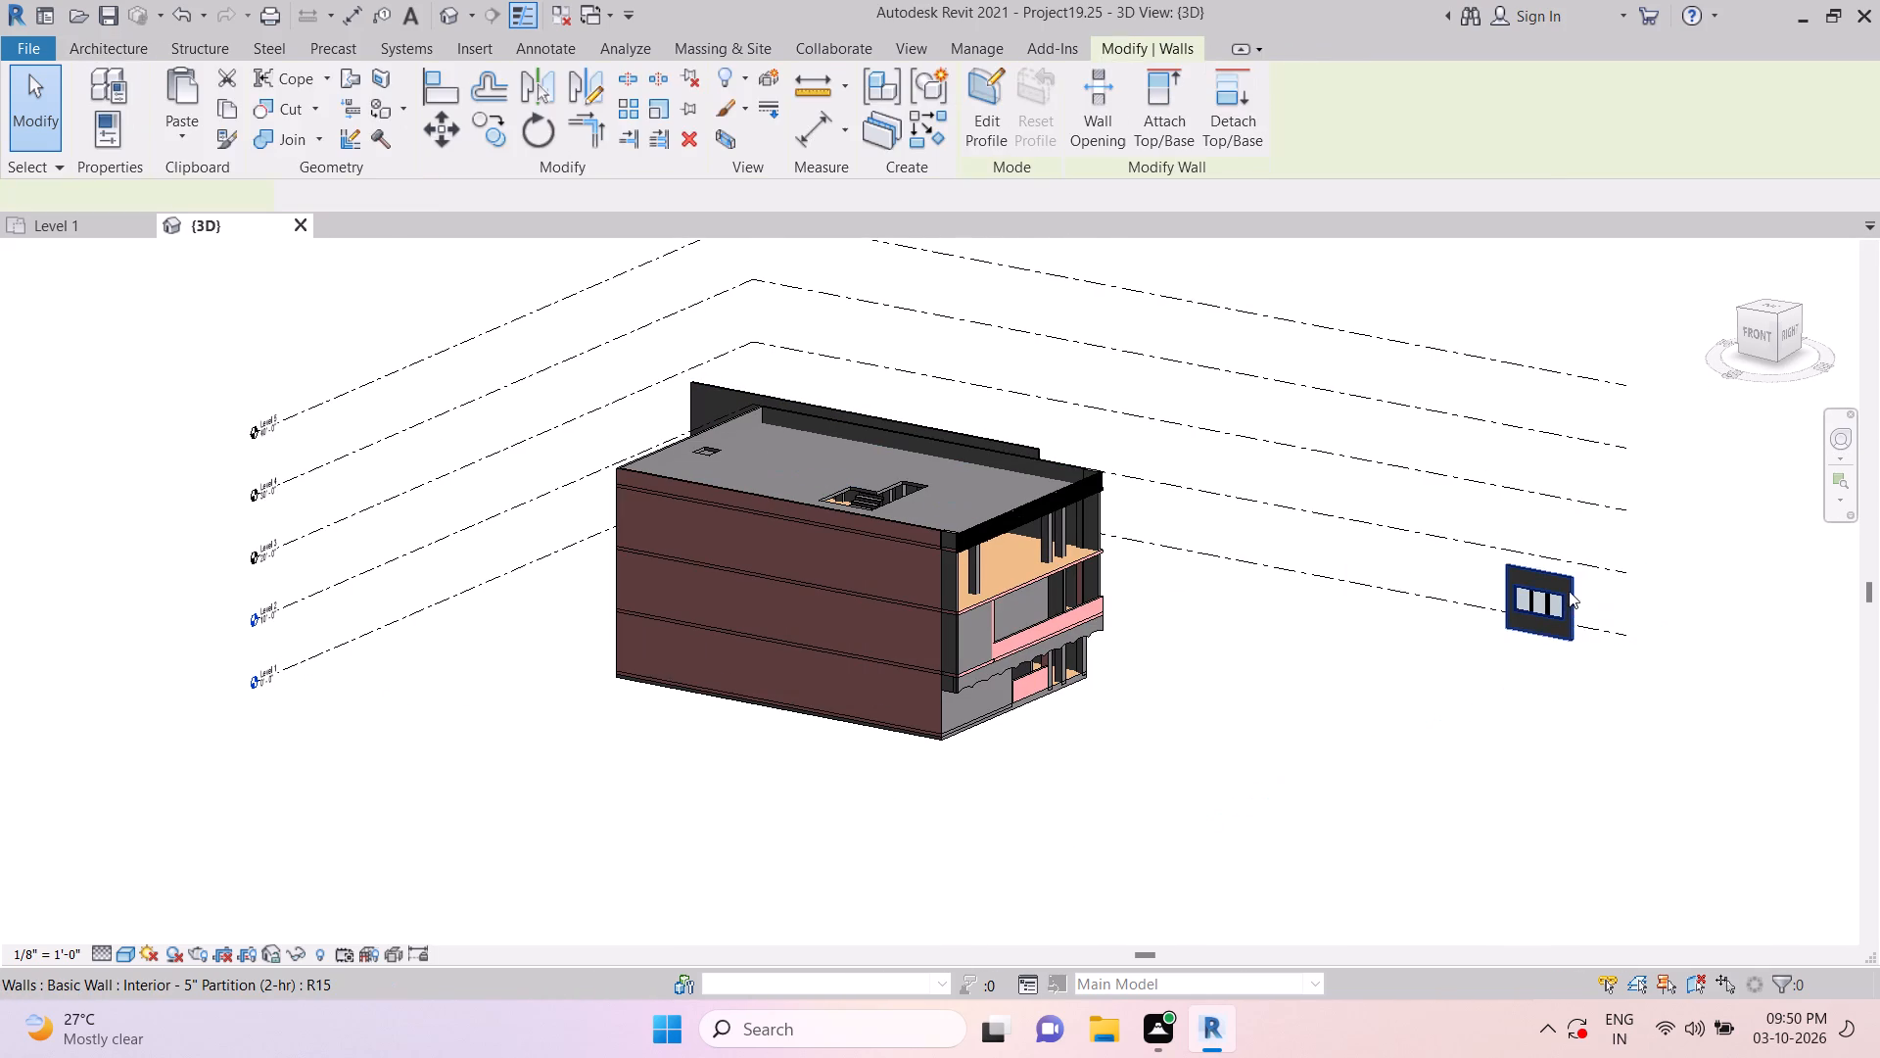
Delete the last freestanding 5" interior partition wall standing behind the building.
scroll(1274, 541, "down", 3)
middle_click_drag(1325, 637, 995, 709, "shift")
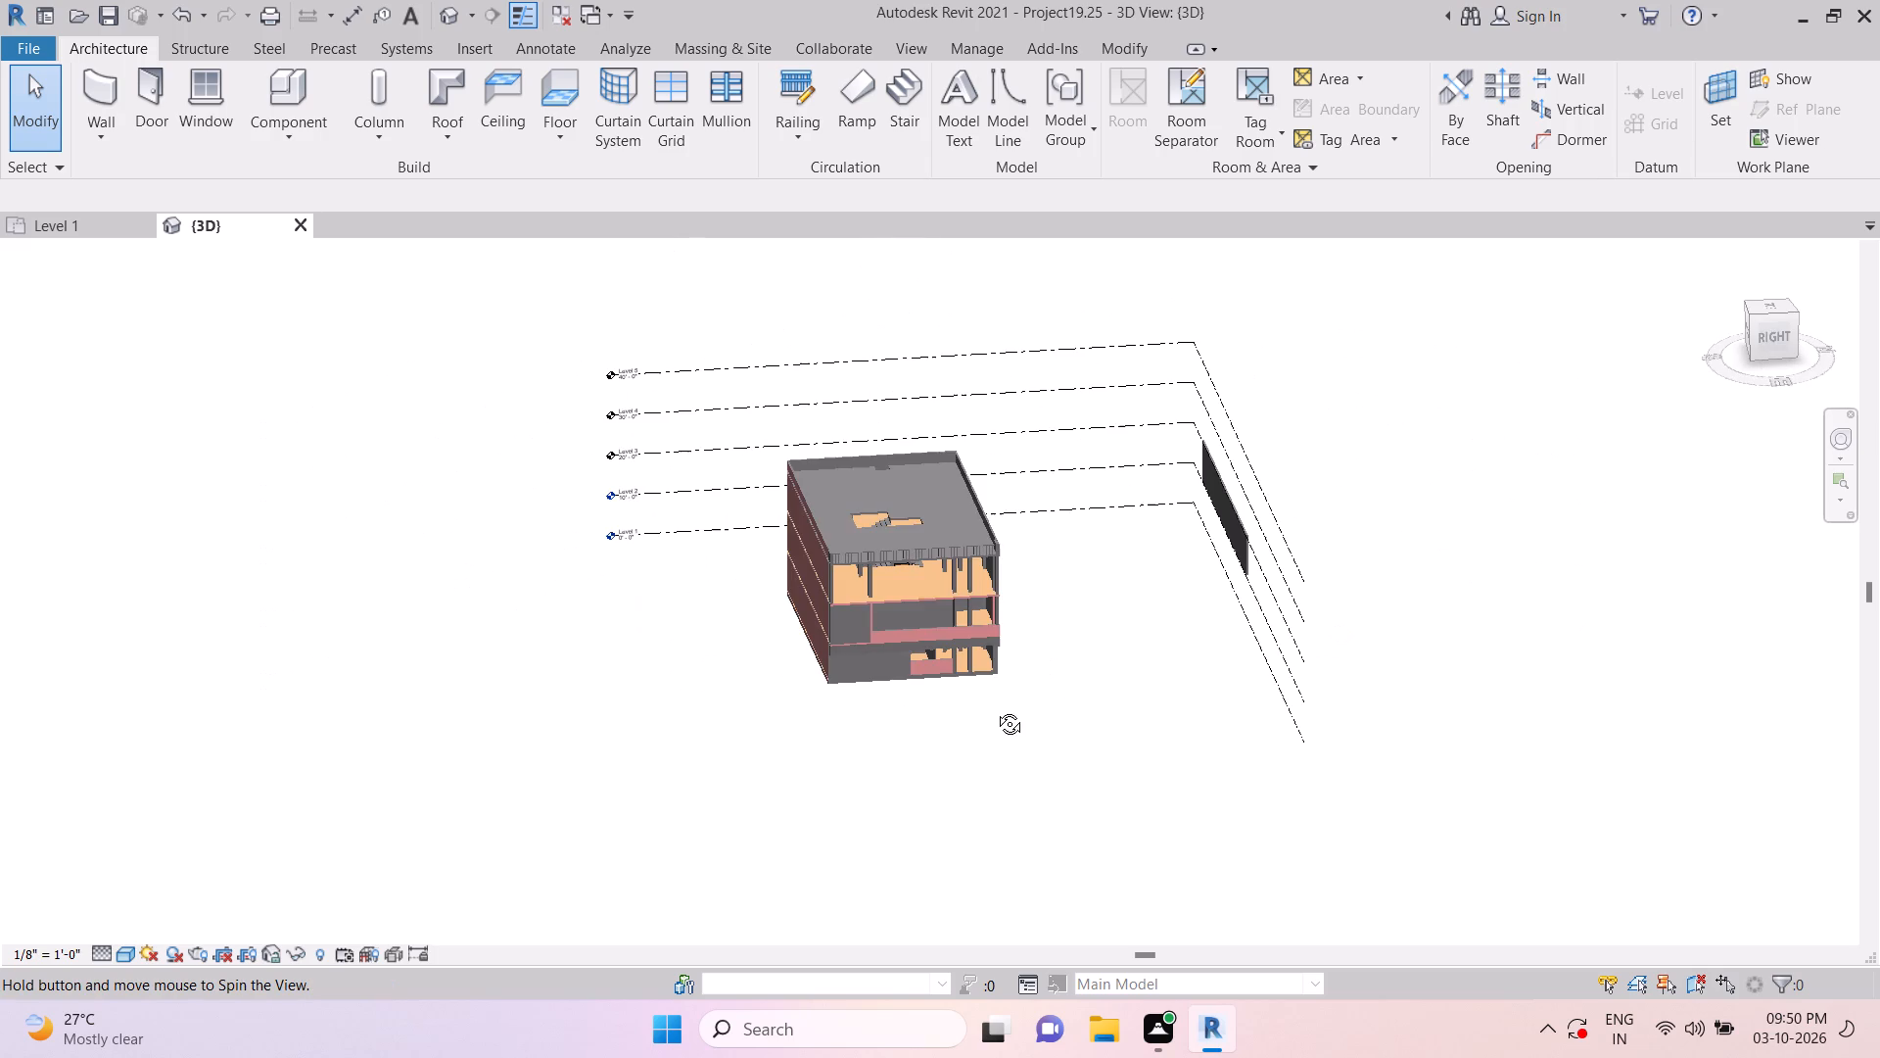
middle_click_drag(995, 709, 973, 713, "shift")
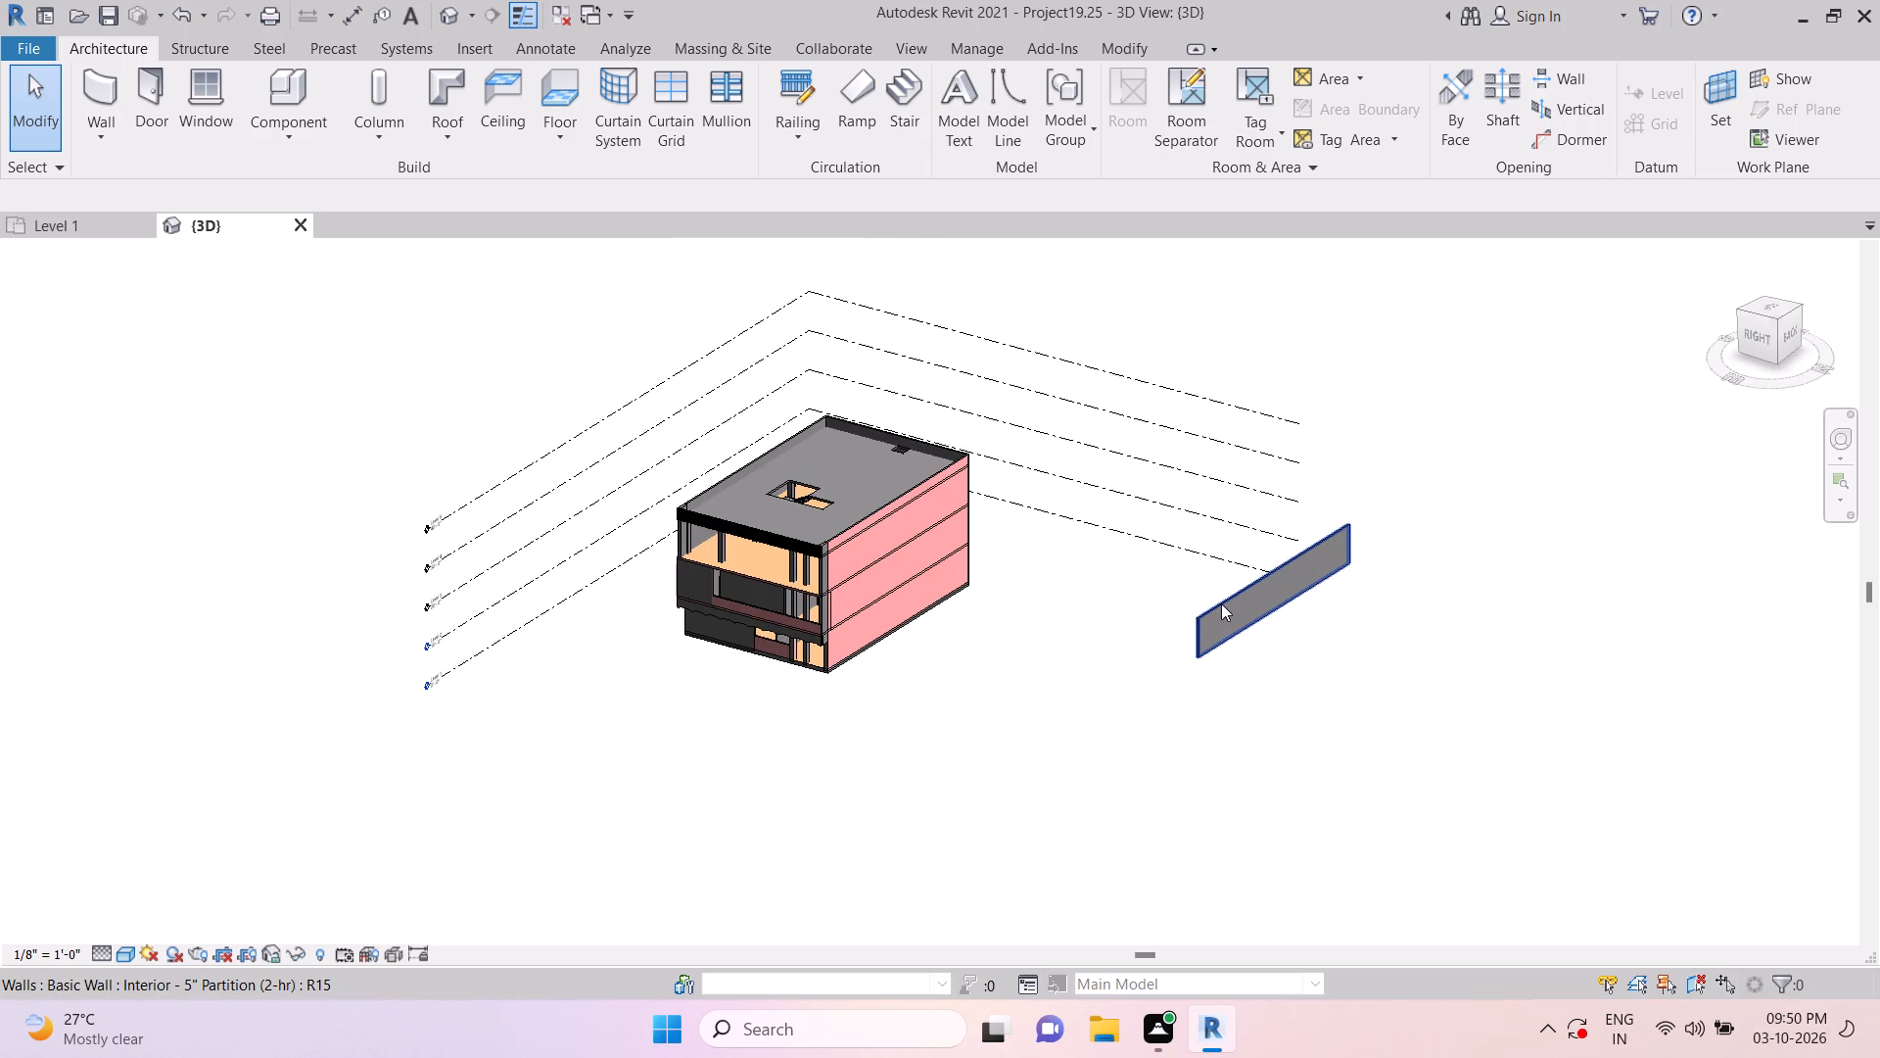
left_click(1221, 603)
key("Delete")
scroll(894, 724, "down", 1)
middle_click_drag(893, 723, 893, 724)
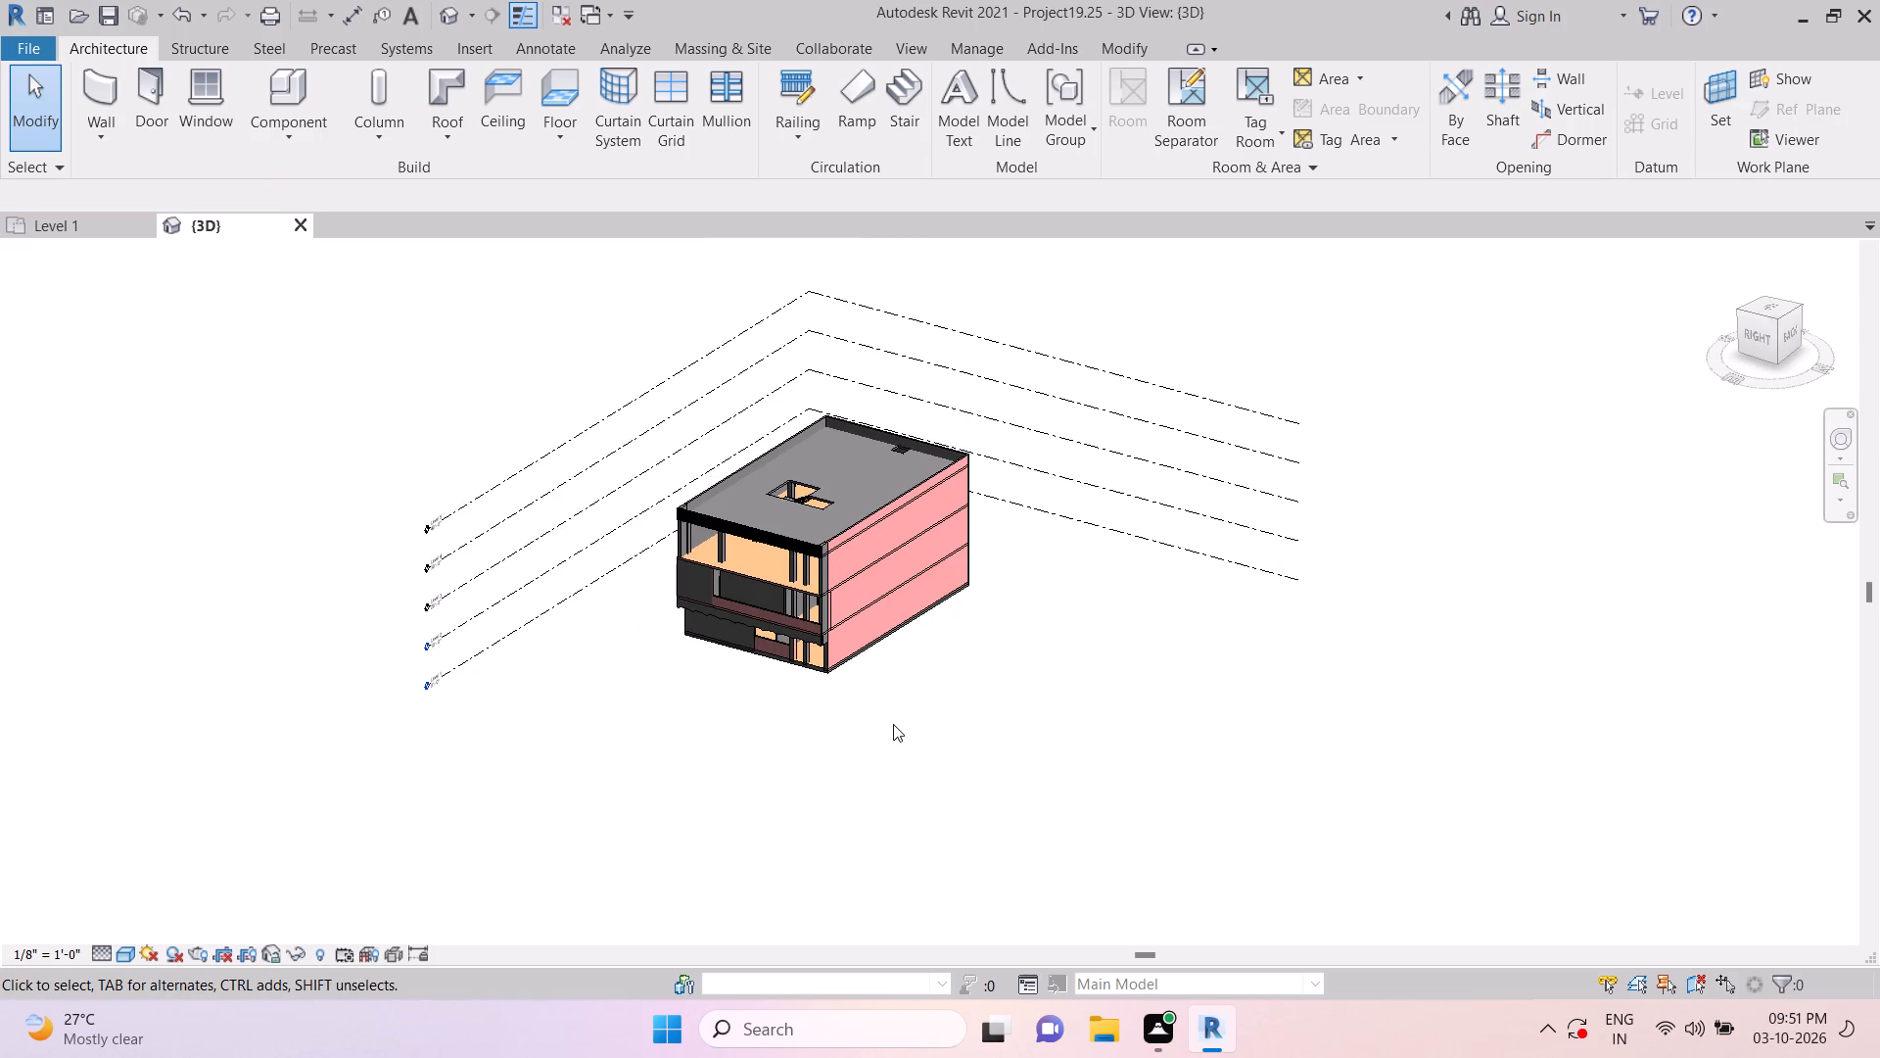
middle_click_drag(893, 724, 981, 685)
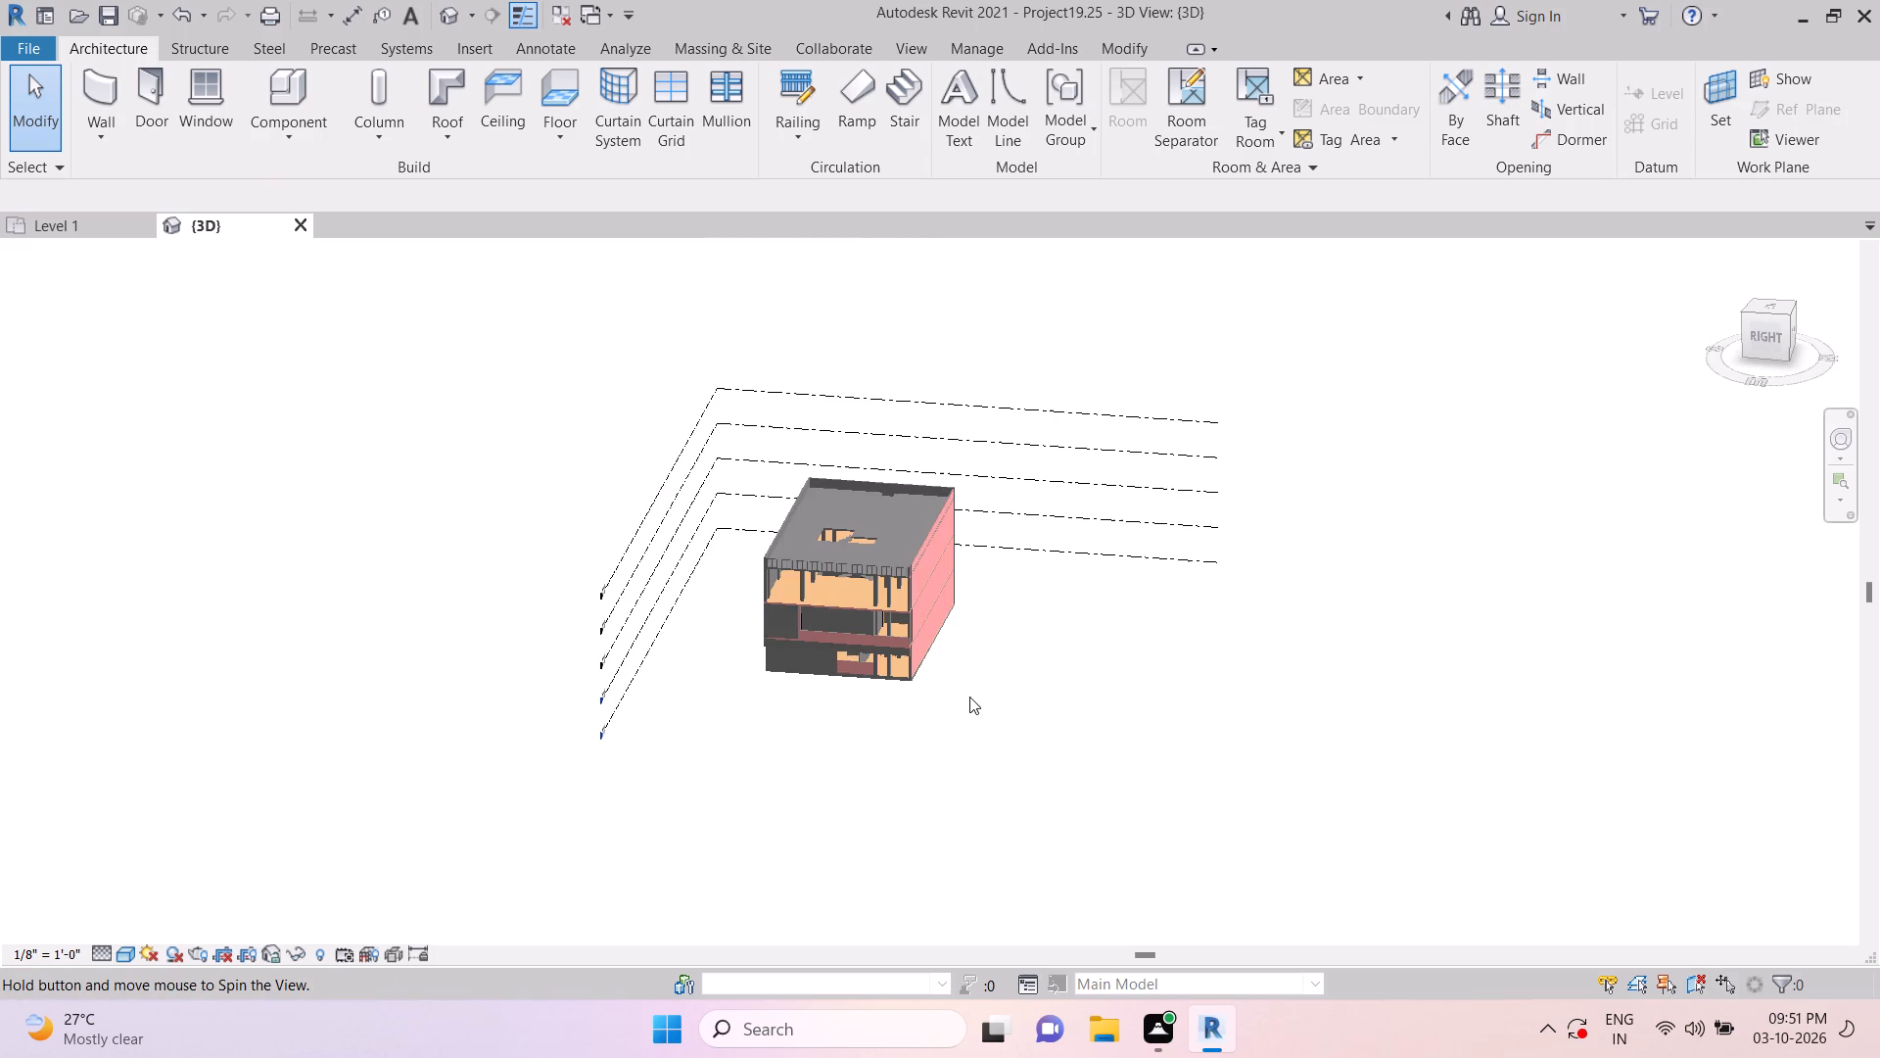
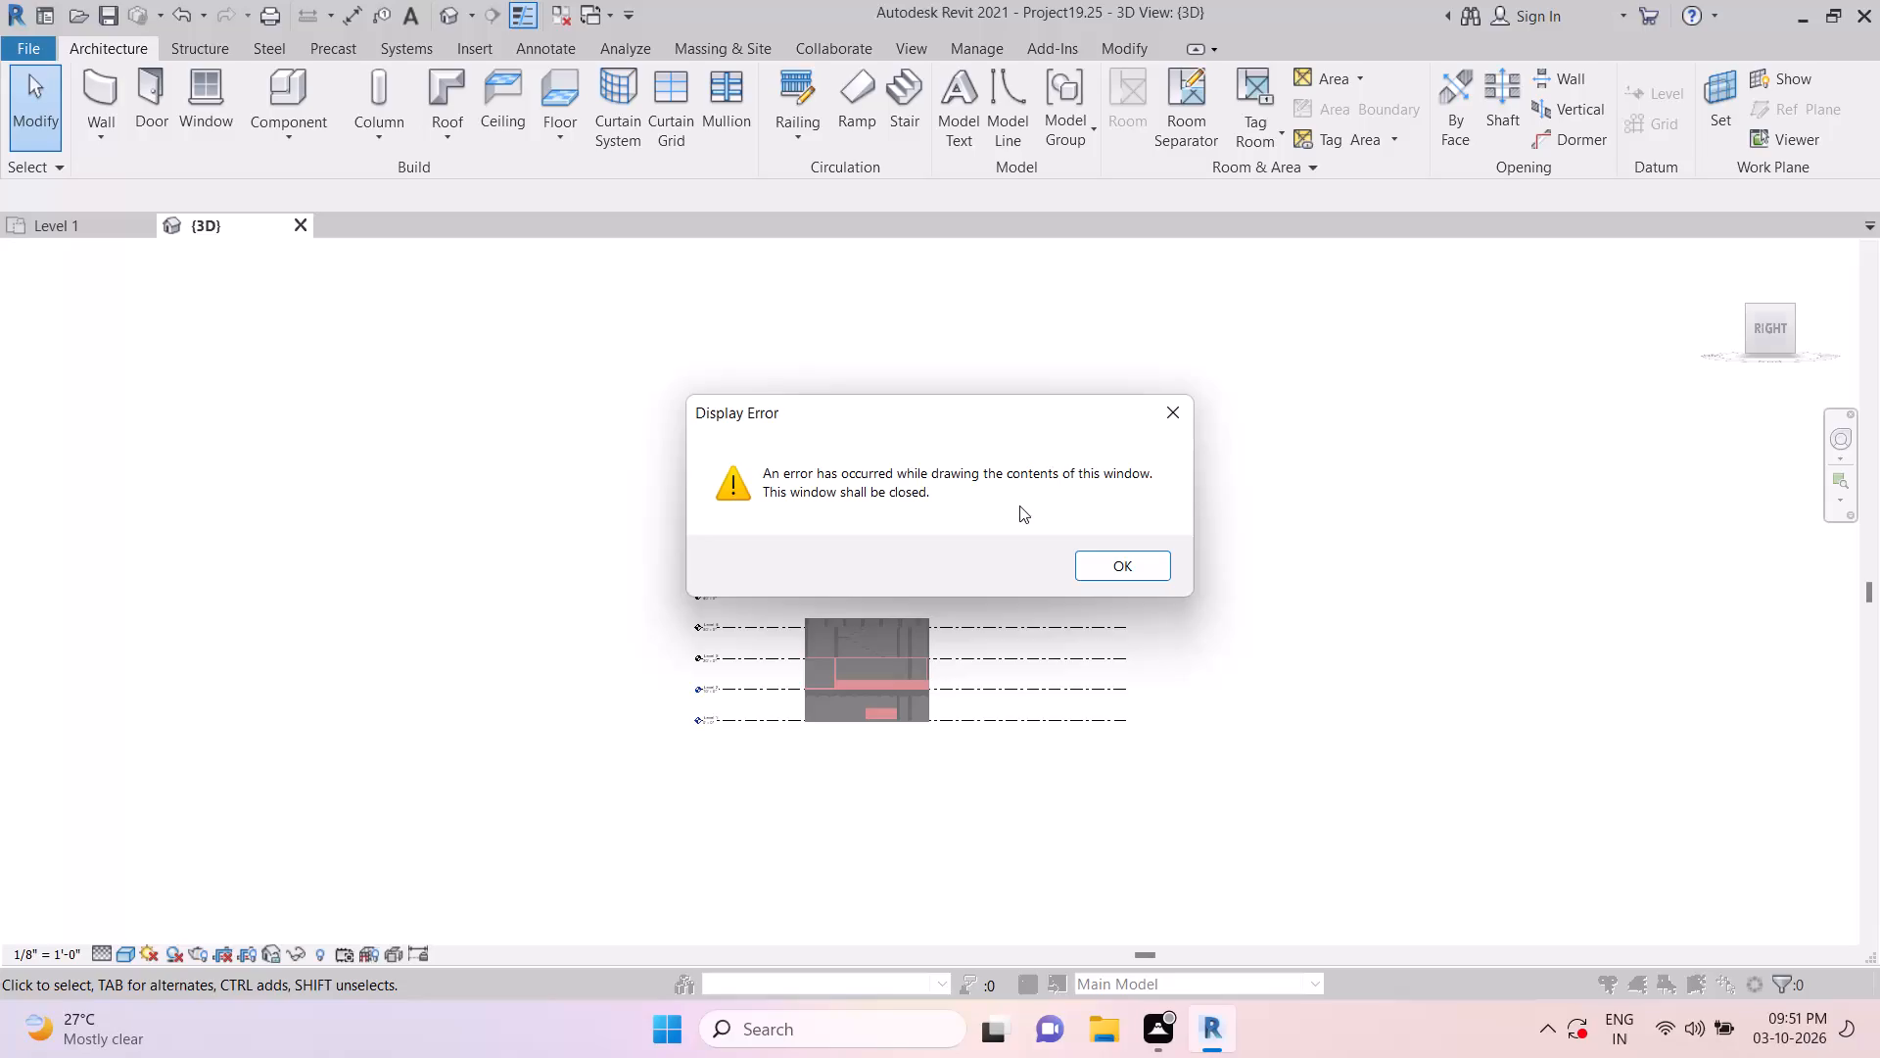
Dismiss the display error and try to leave the default 3D view for the Level 1 floor plan.
left_click(1165, 411)
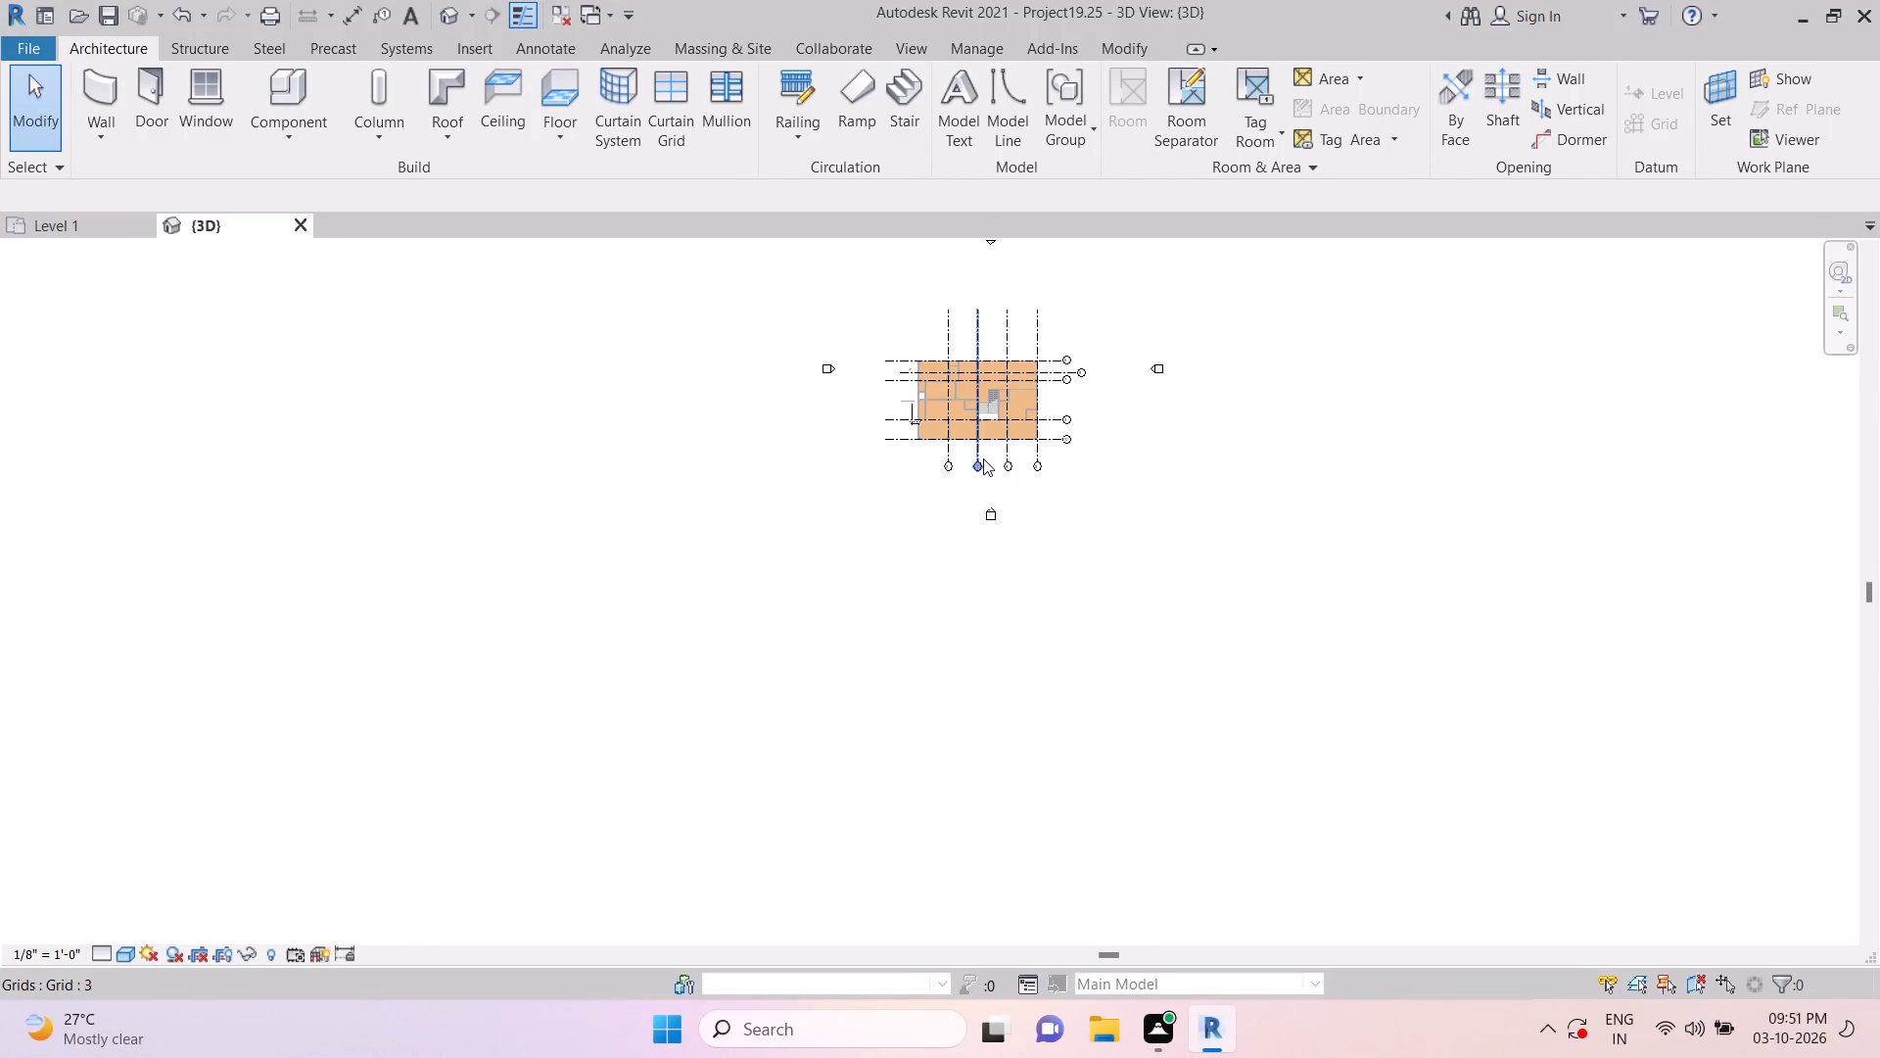
left_click(91, 230)
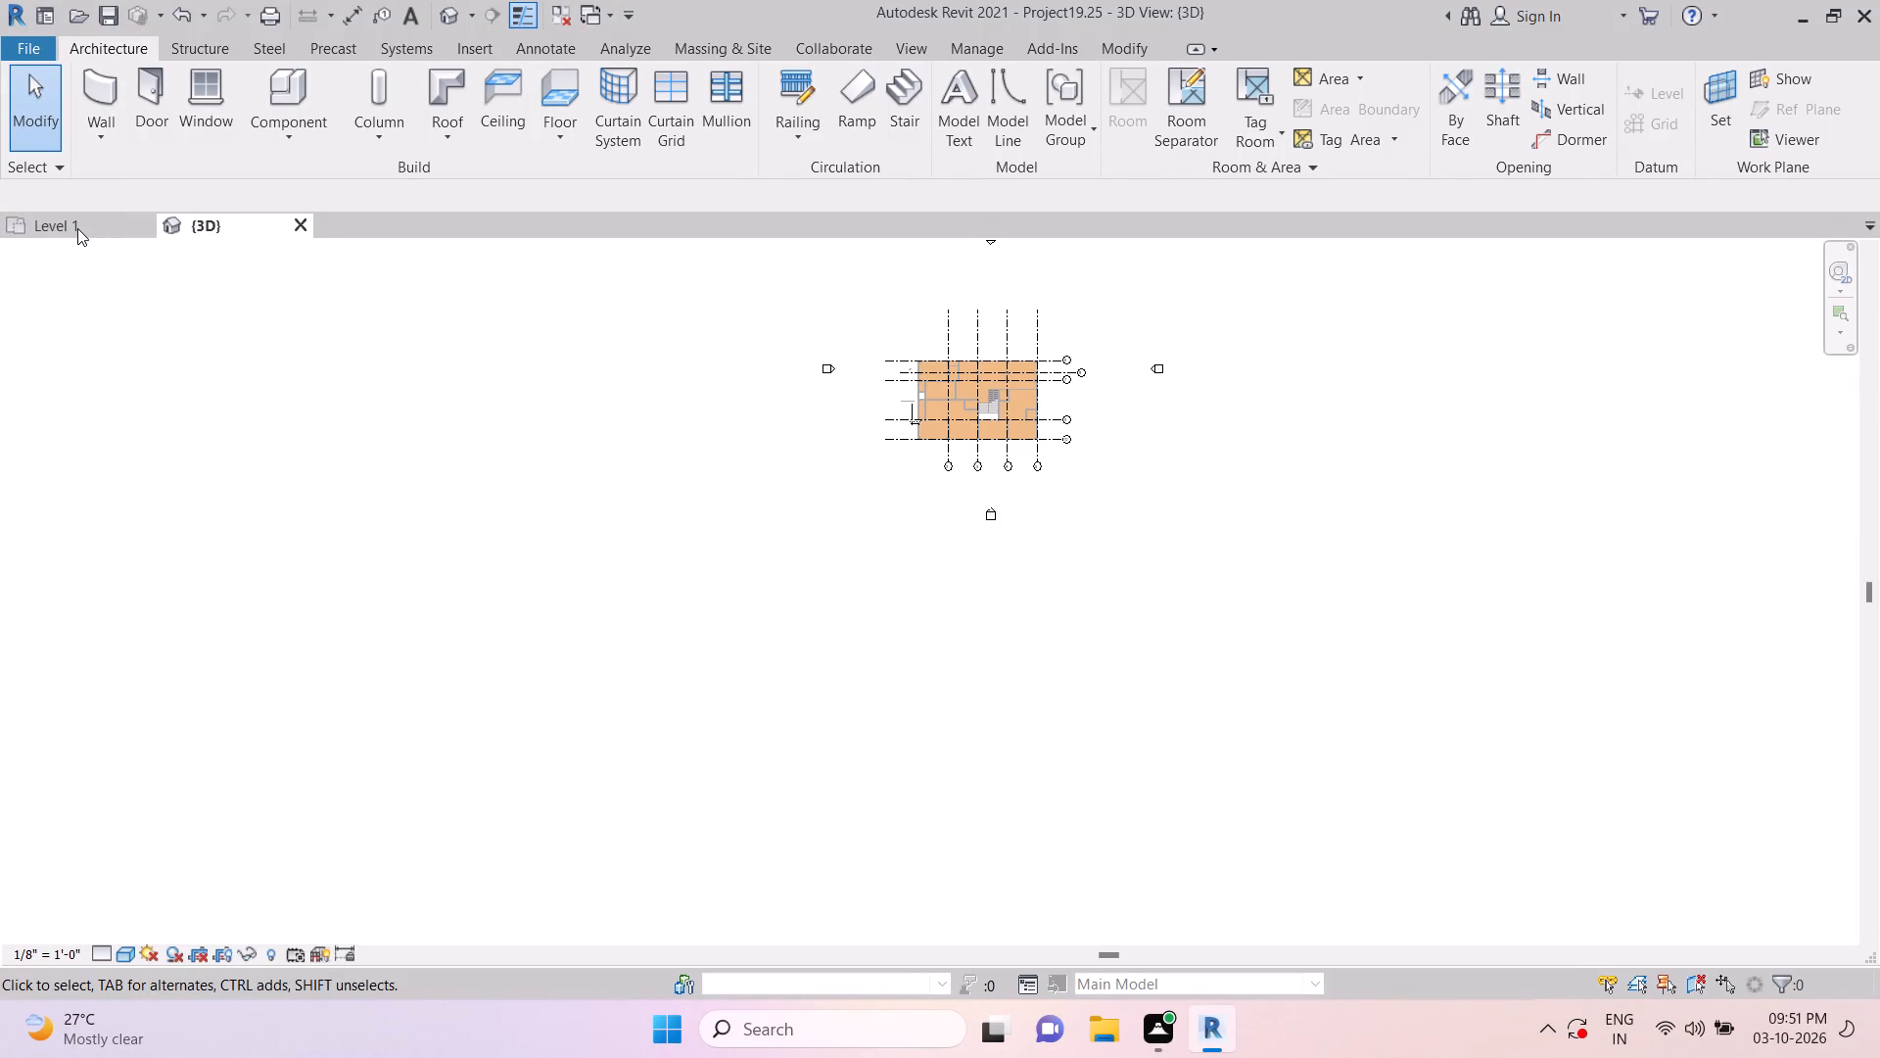
left_click(450, 15)
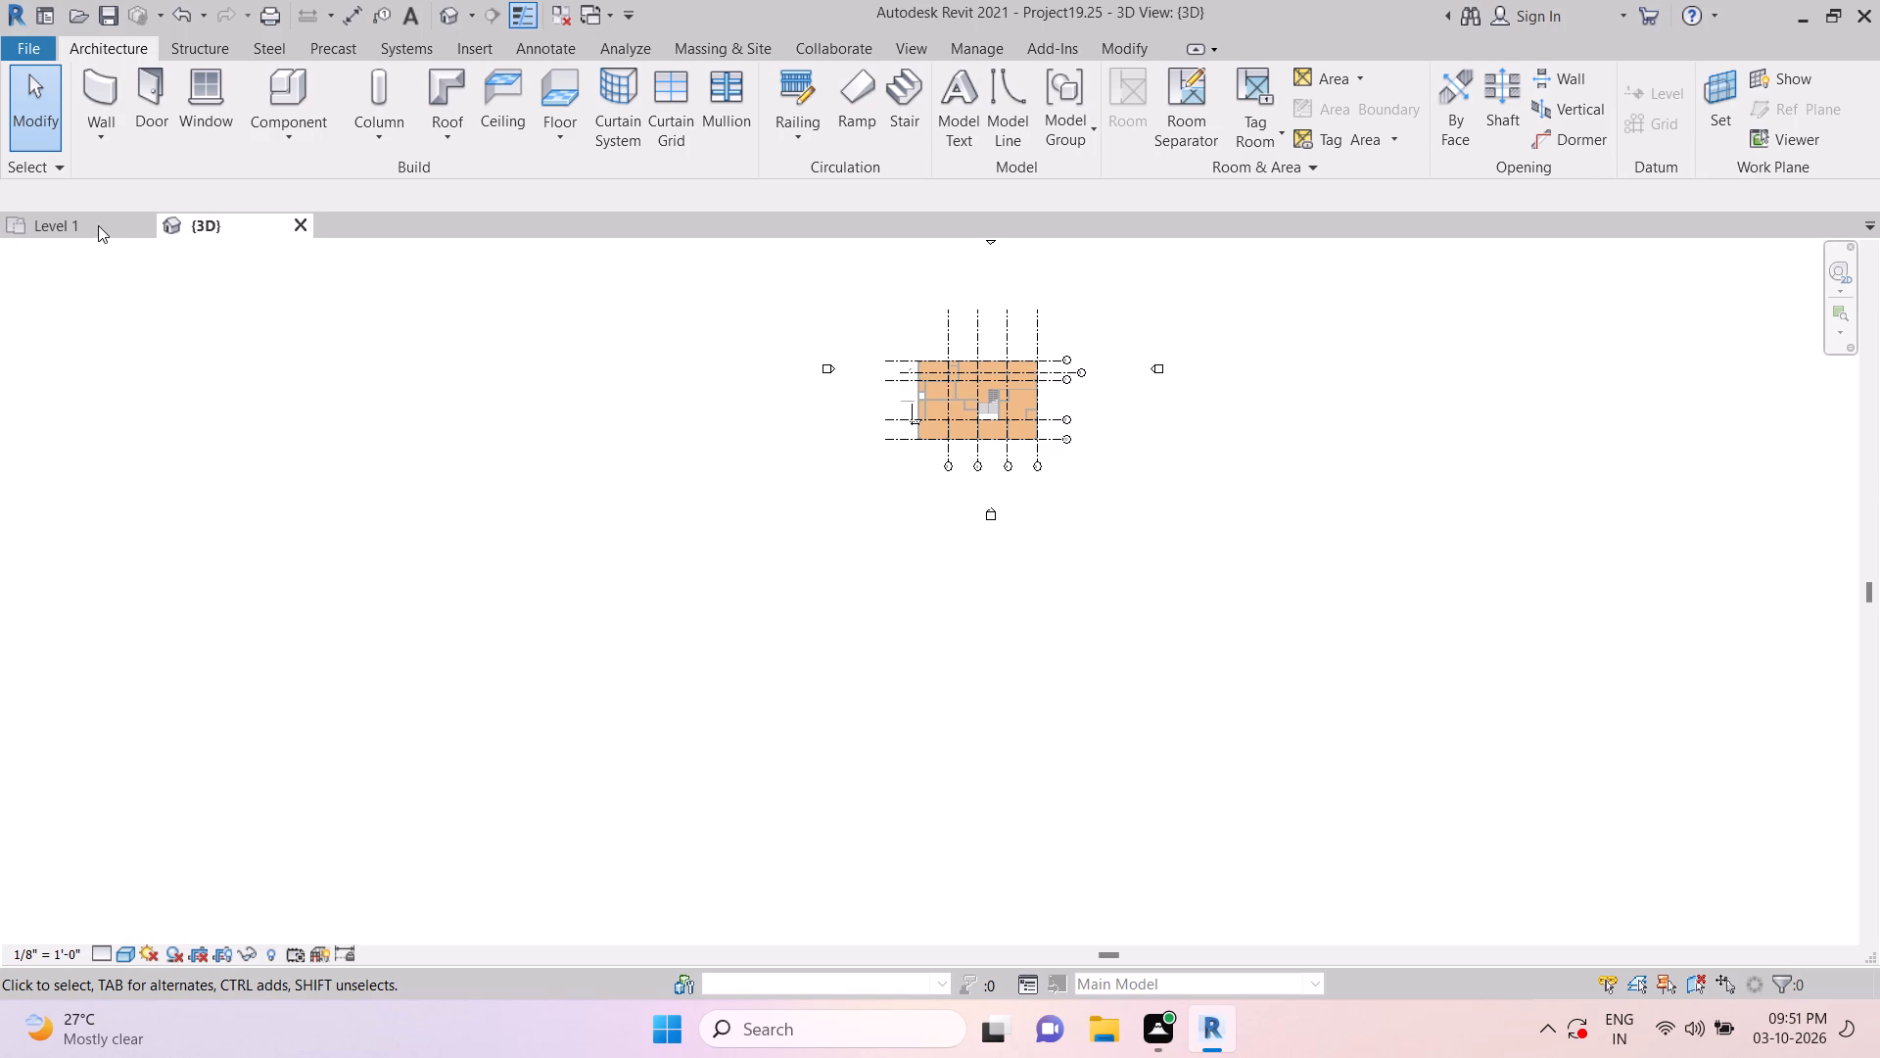
left_click(97, 225)
left_click(297, 225)
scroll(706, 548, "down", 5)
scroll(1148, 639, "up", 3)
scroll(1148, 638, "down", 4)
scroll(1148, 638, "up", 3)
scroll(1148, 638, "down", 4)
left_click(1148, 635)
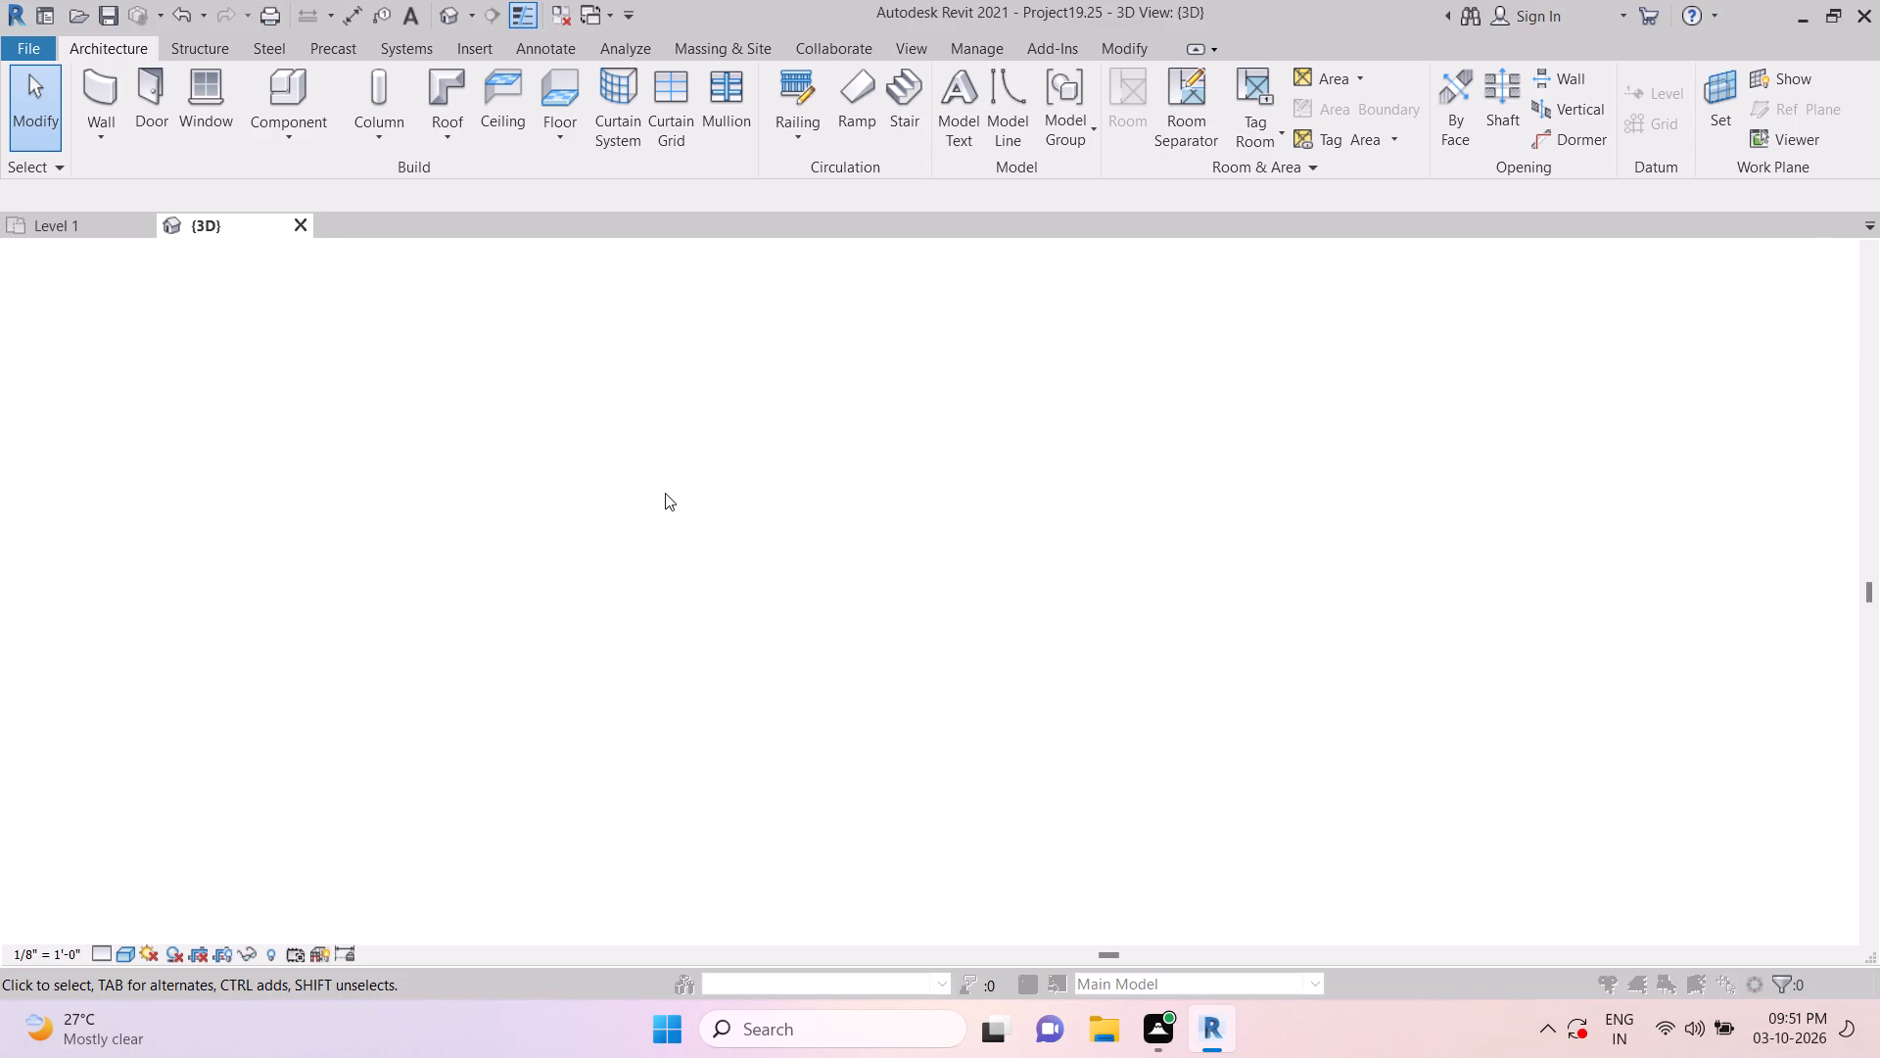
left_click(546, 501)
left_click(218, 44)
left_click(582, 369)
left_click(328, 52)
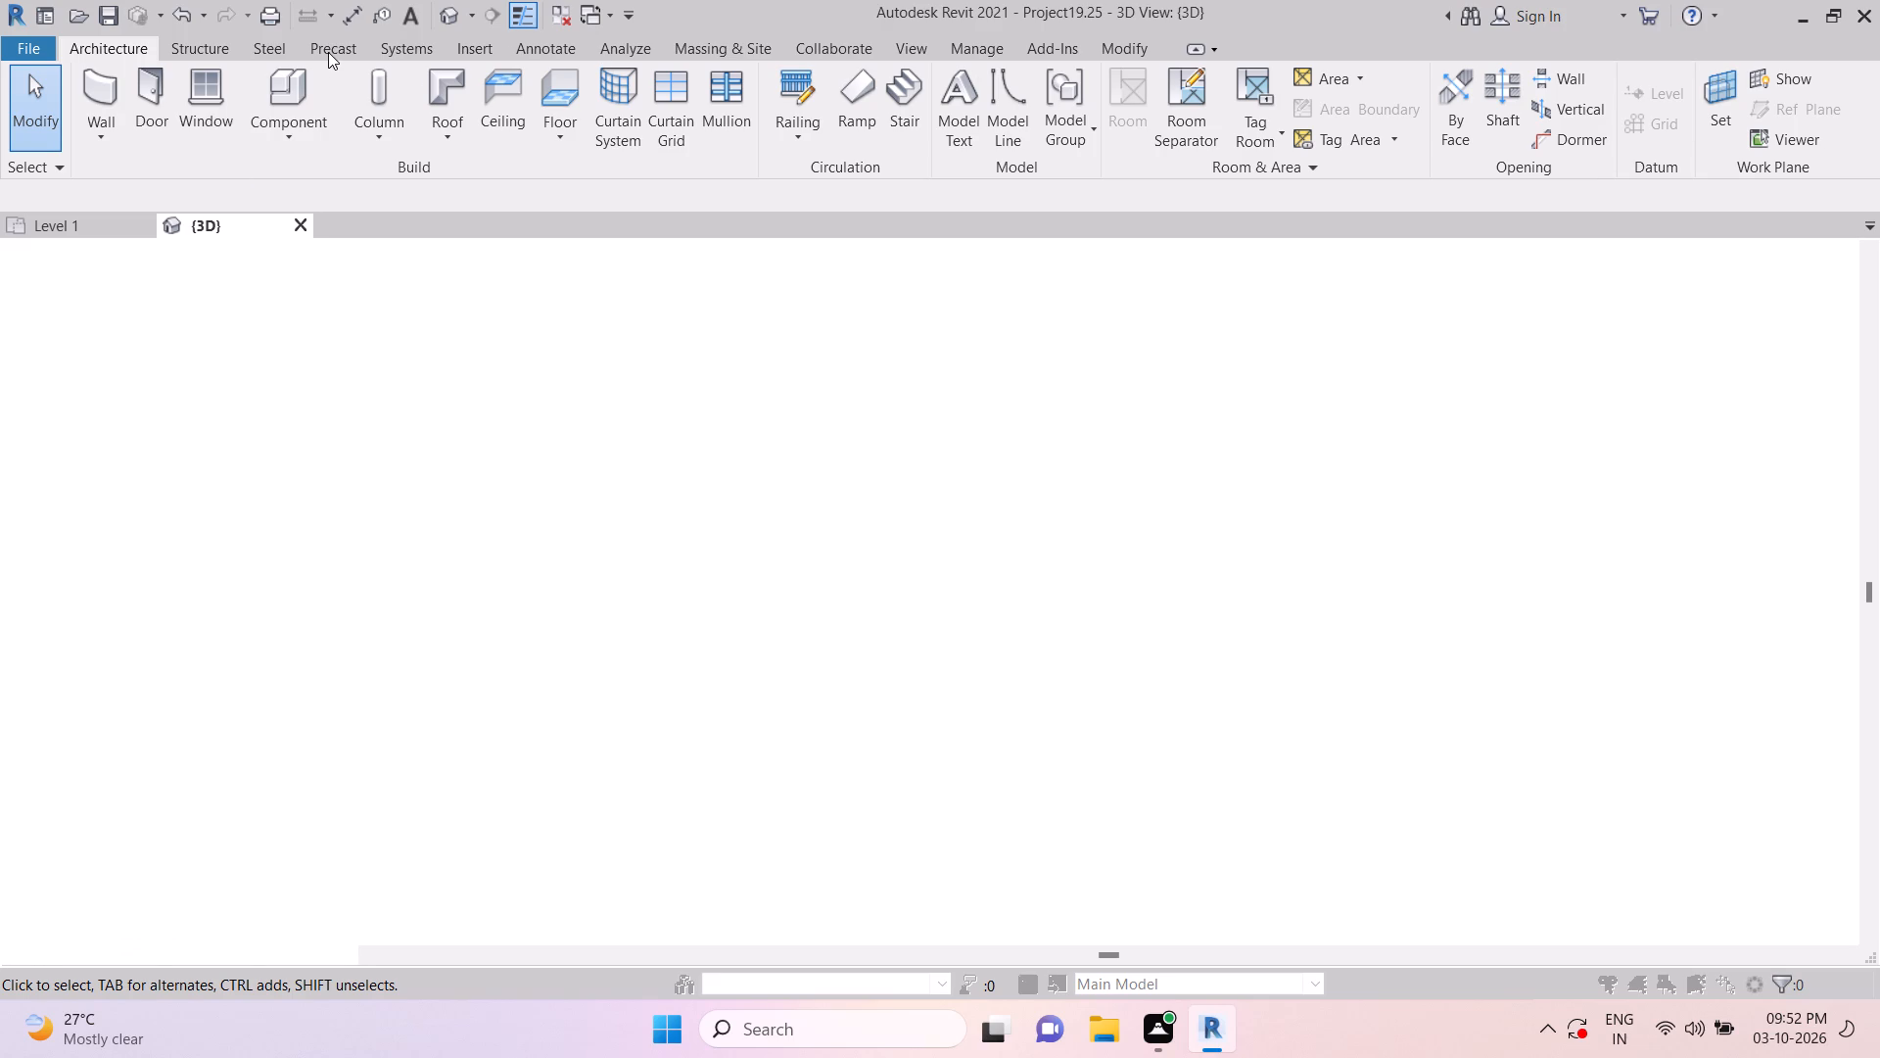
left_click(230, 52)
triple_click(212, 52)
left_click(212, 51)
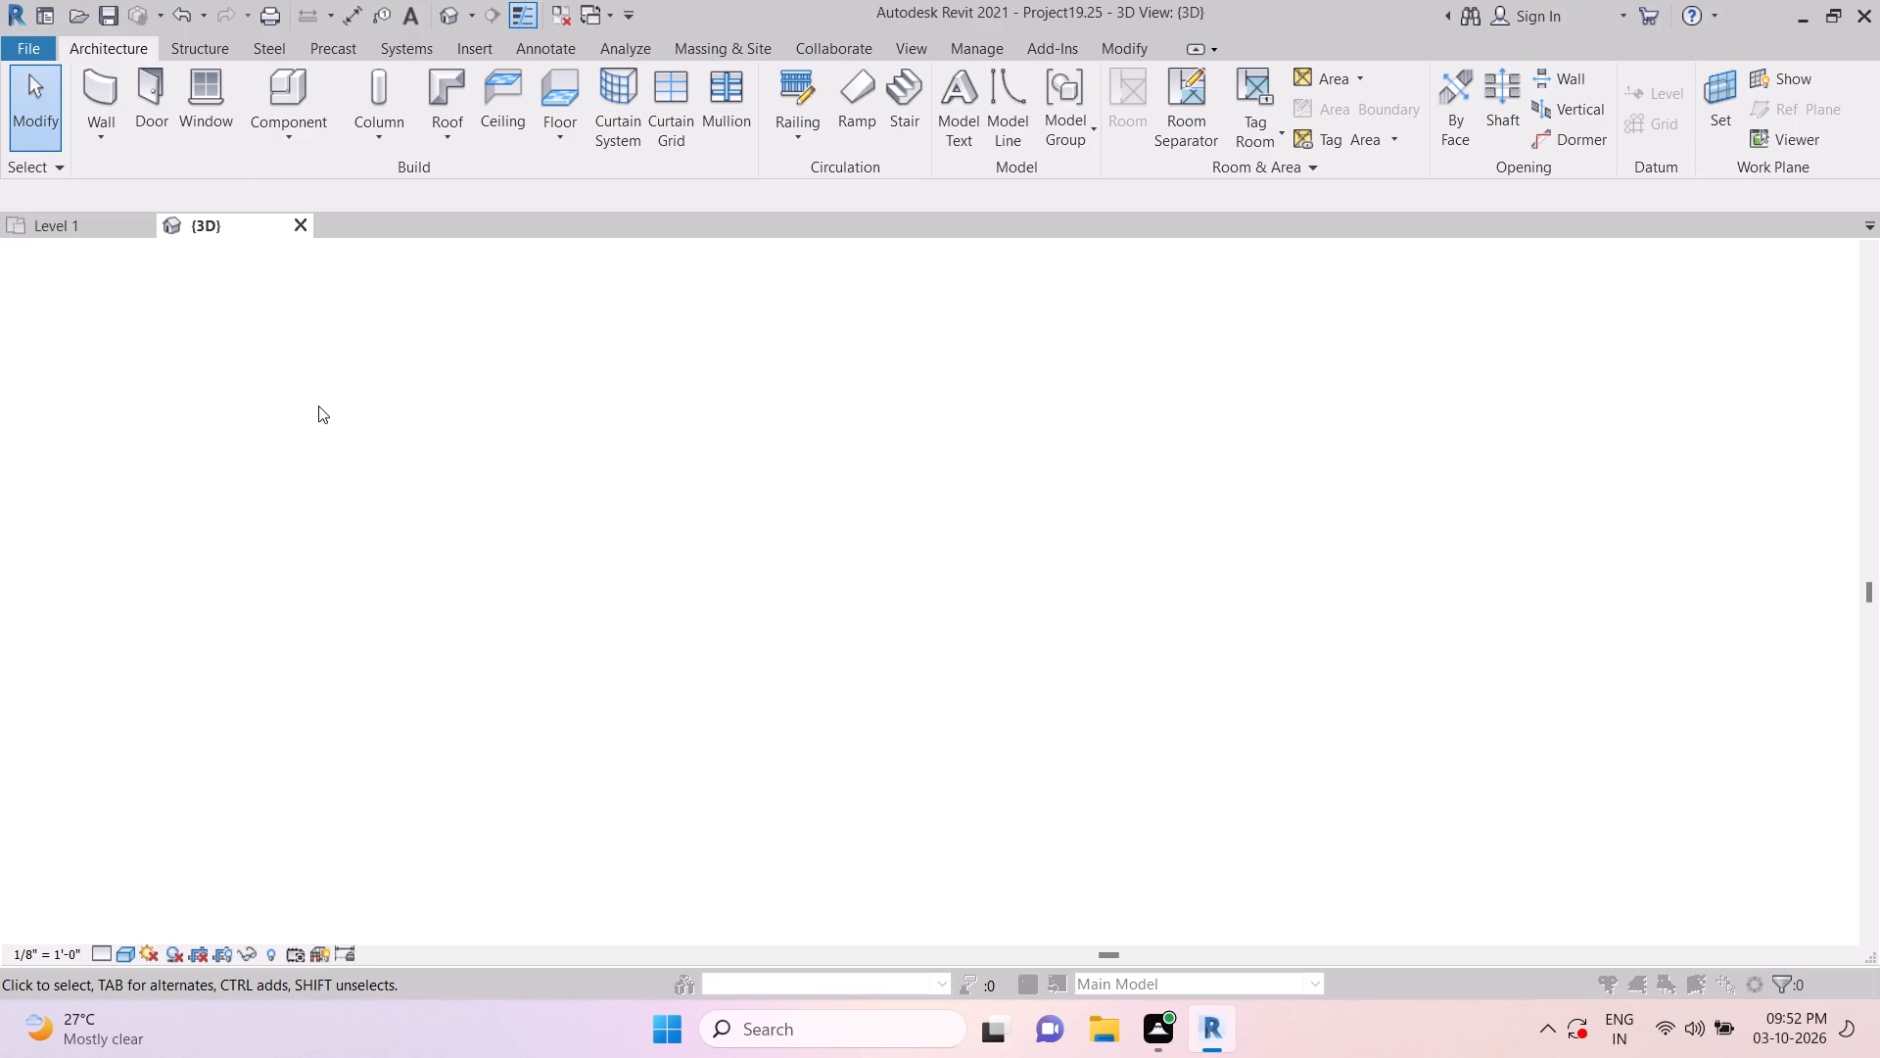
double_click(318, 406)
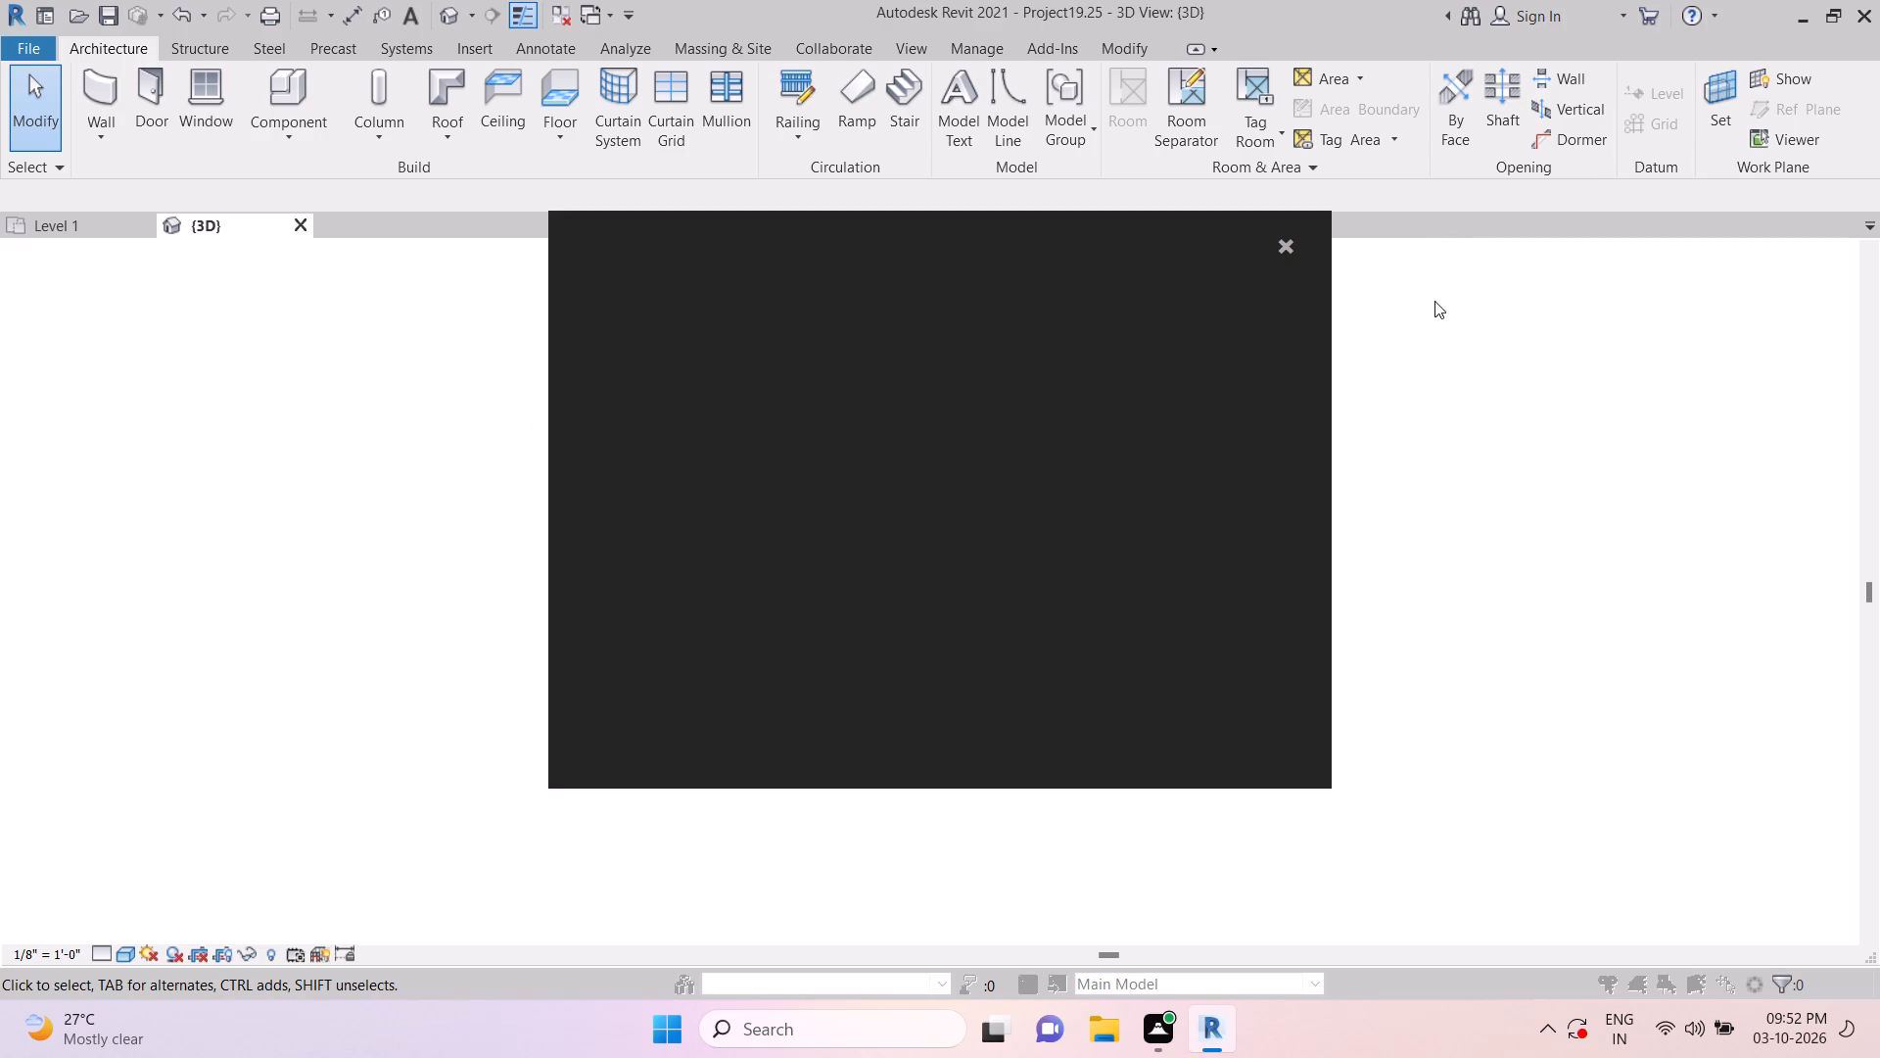
Dismiss the Autodesk genuine notification card covering the drawing area.
left_click(1288, 247)
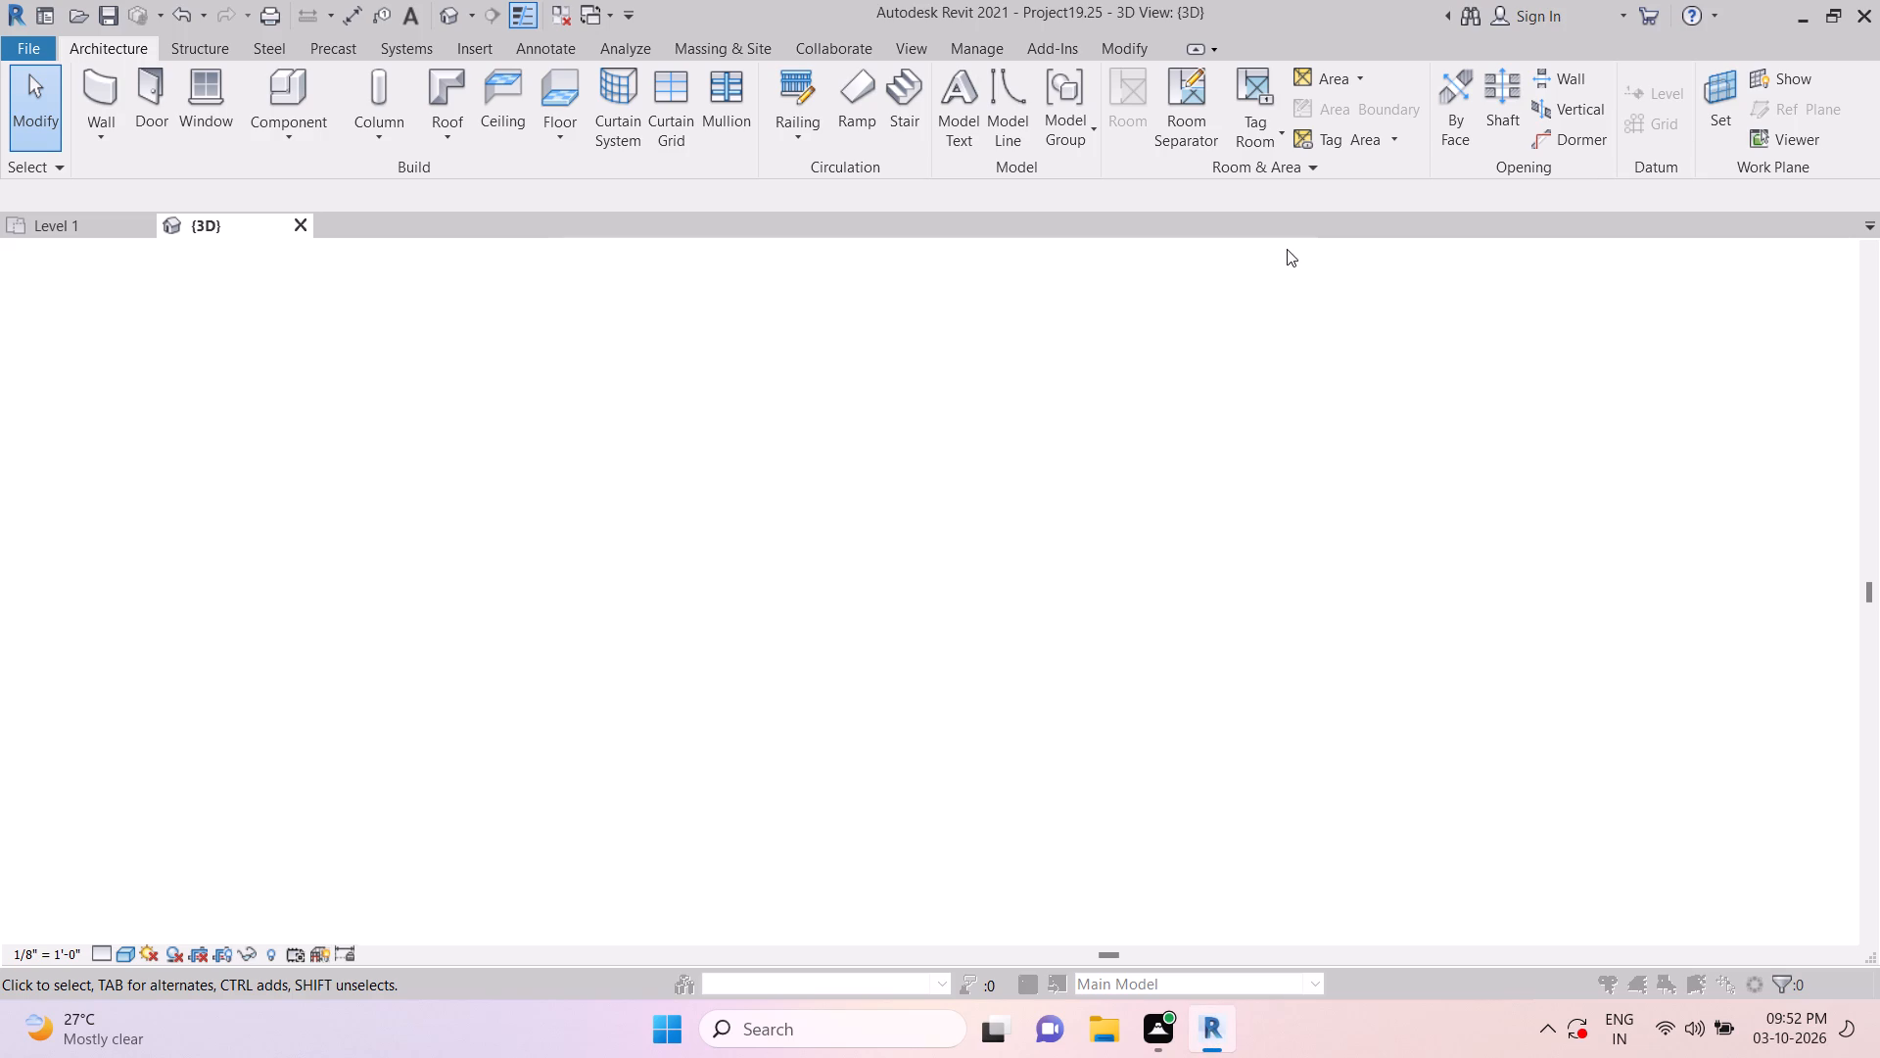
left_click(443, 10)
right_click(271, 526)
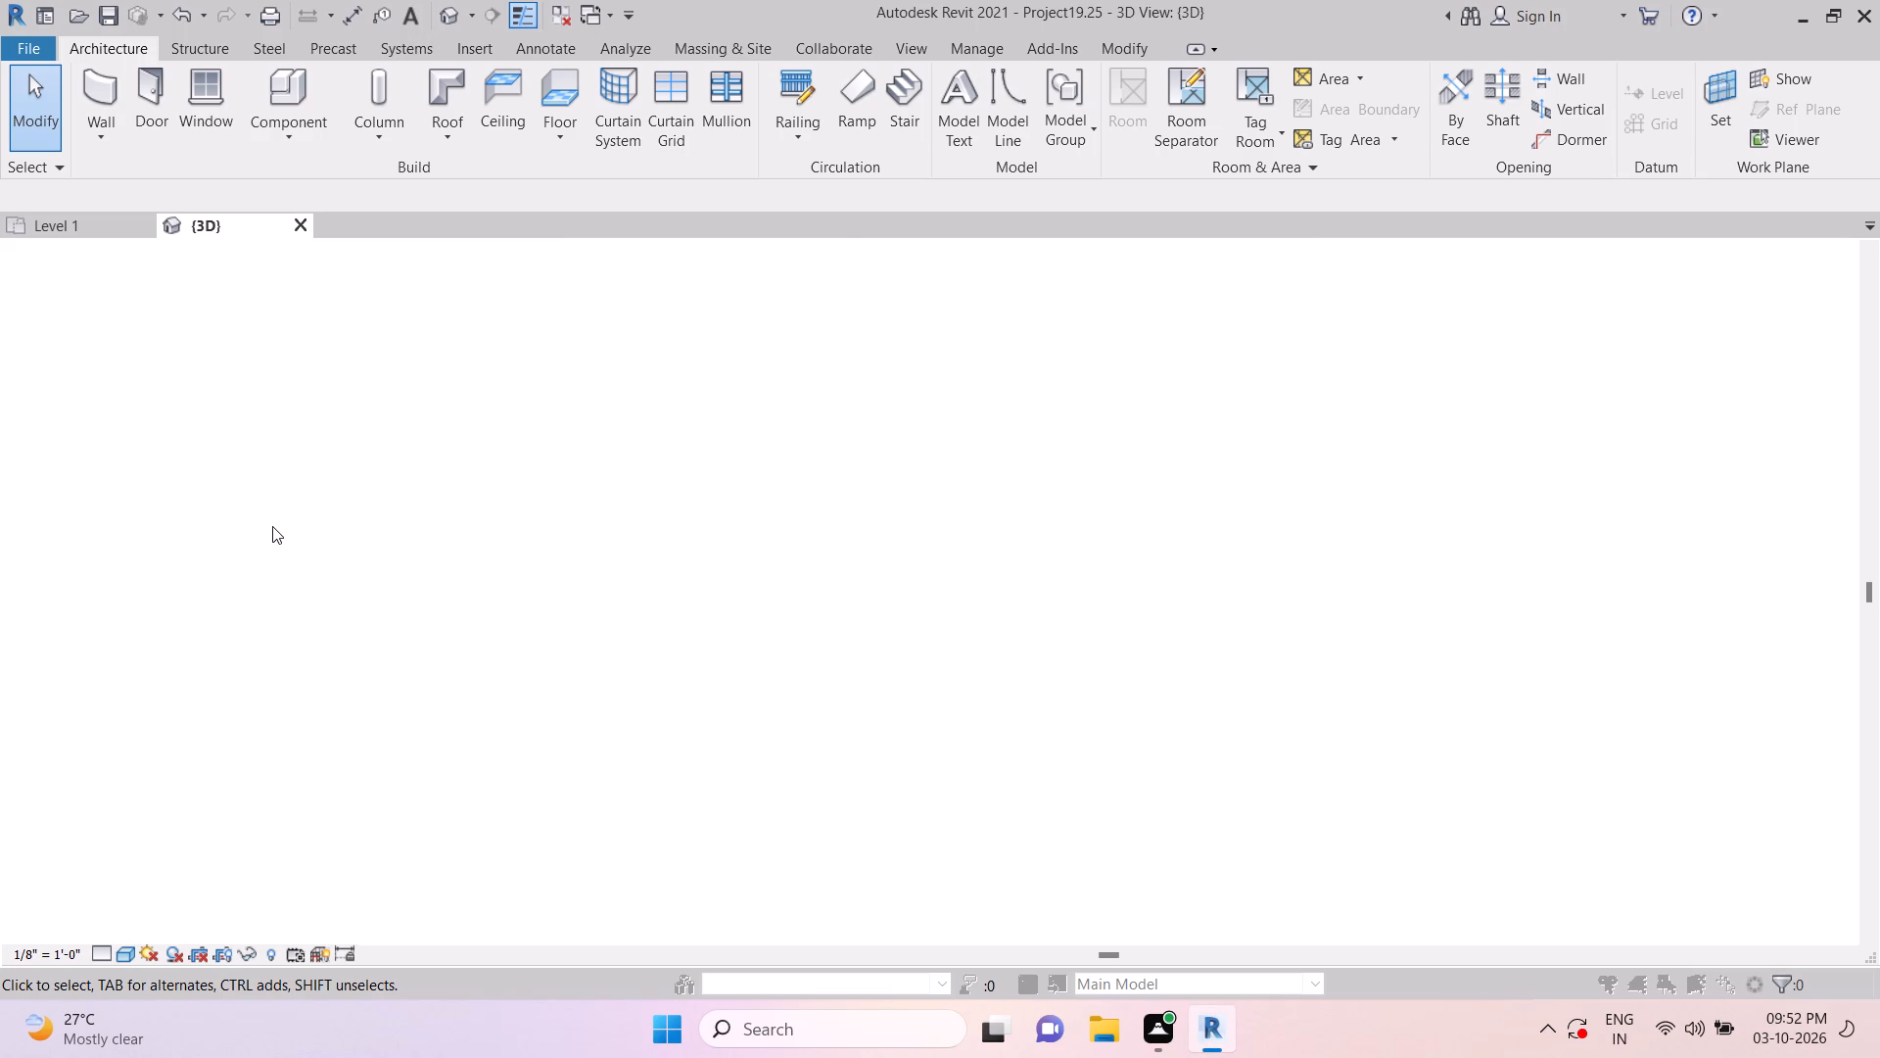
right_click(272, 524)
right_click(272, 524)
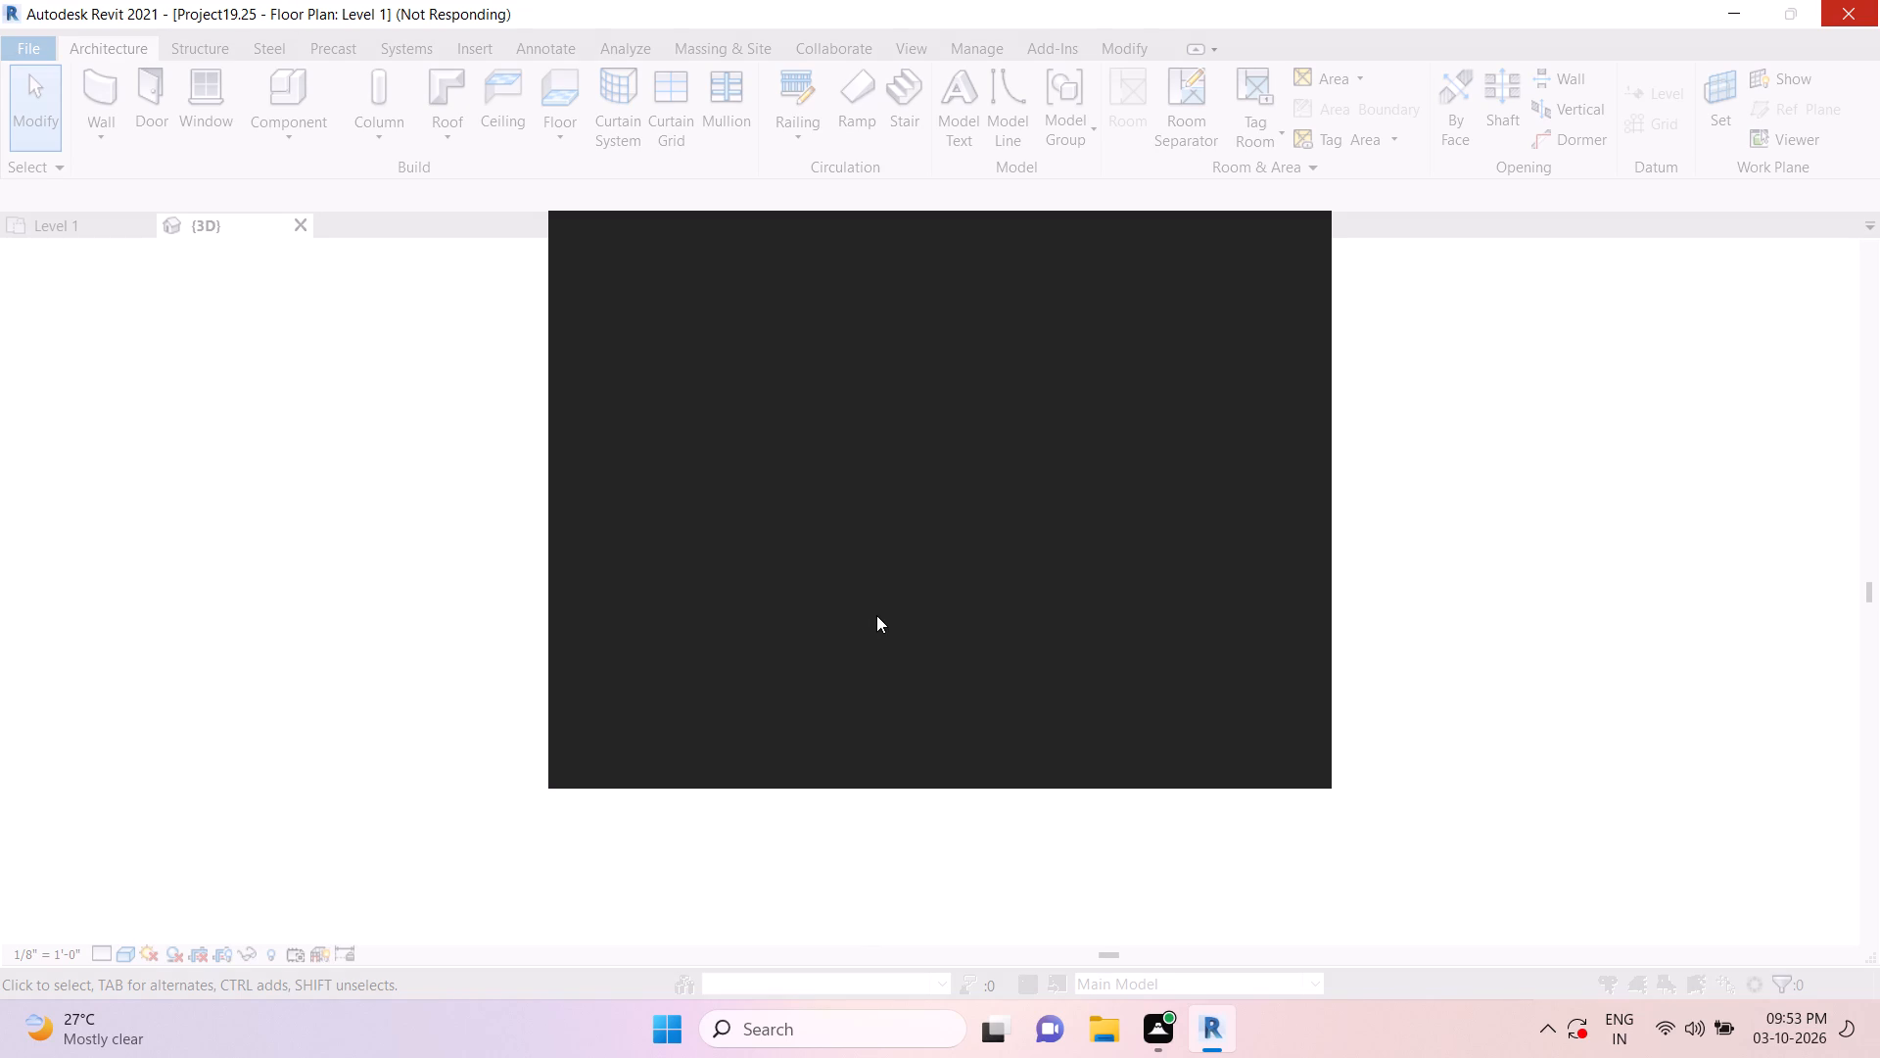
Dismiss the Autodesk genuine notification card again.
left_click(1292, 246)
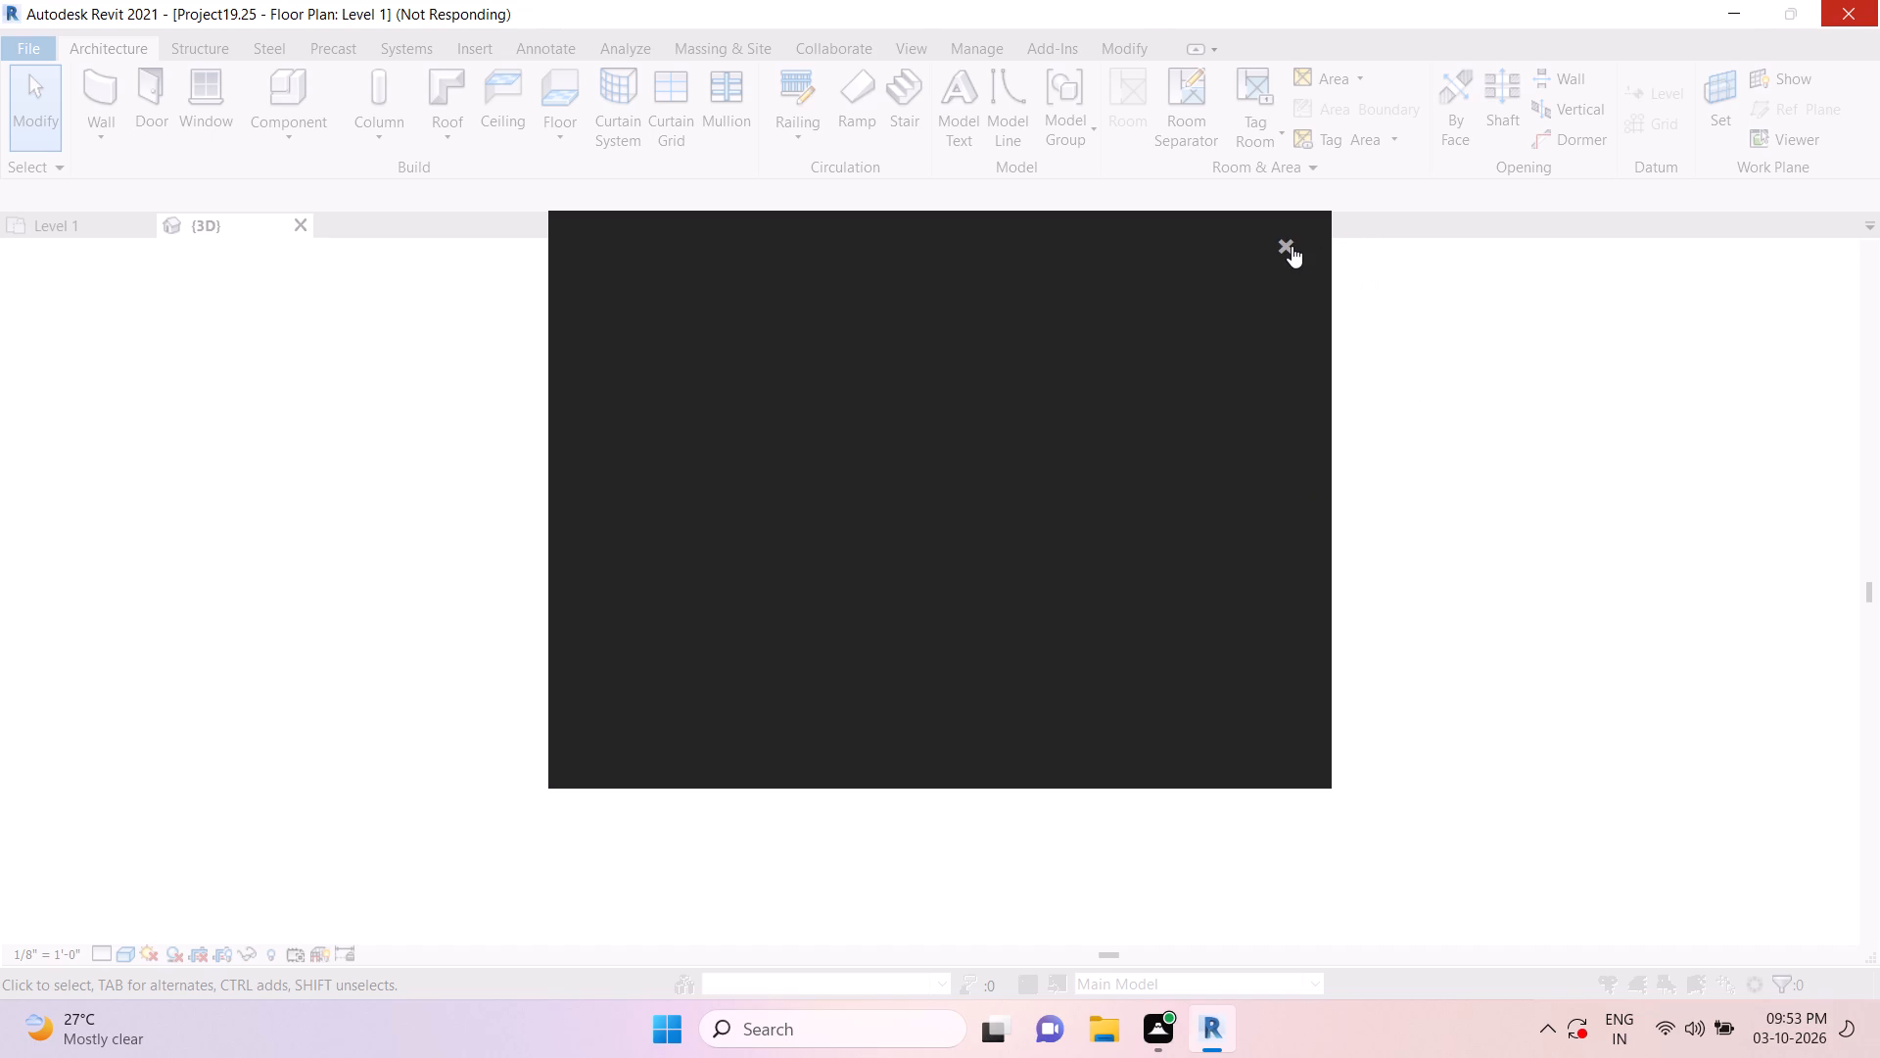
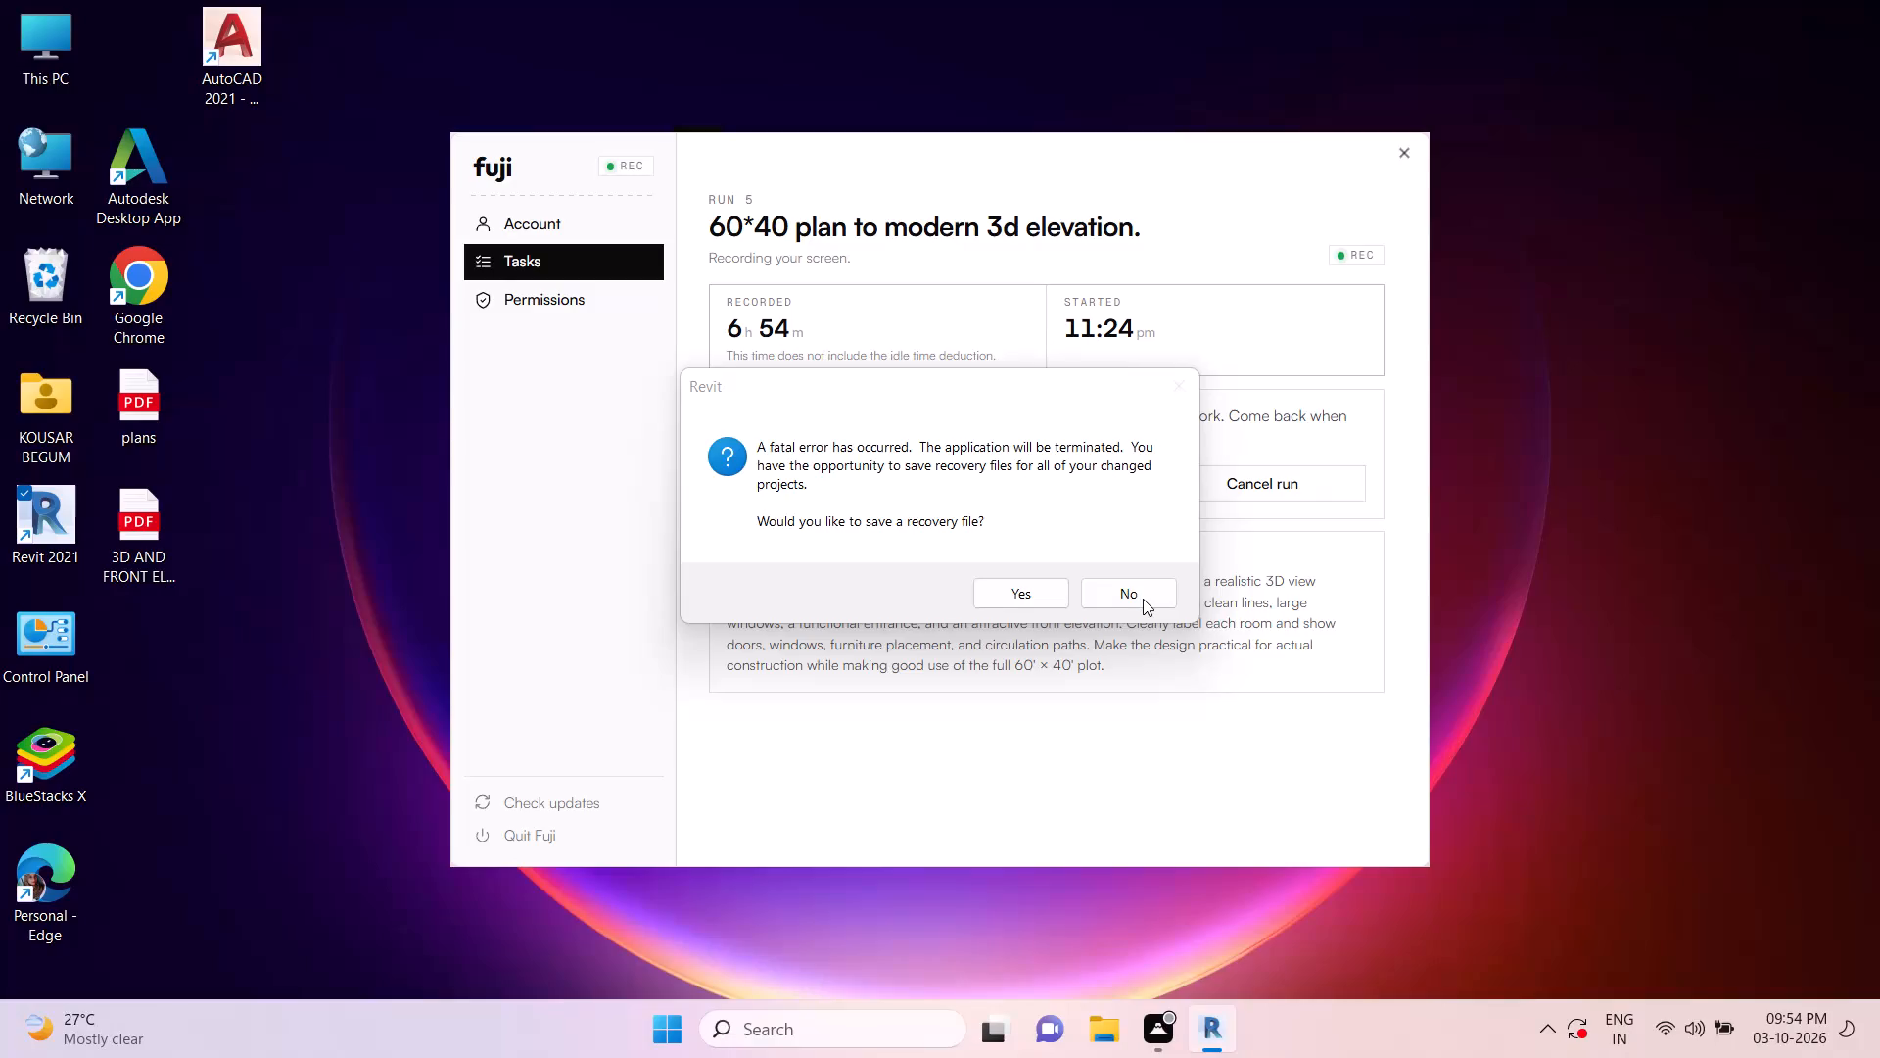
Decline saving a recovery file after the fatal error and try to close the crashed Revit session.
left_click(1093, 589)
left_click(1646, 757)
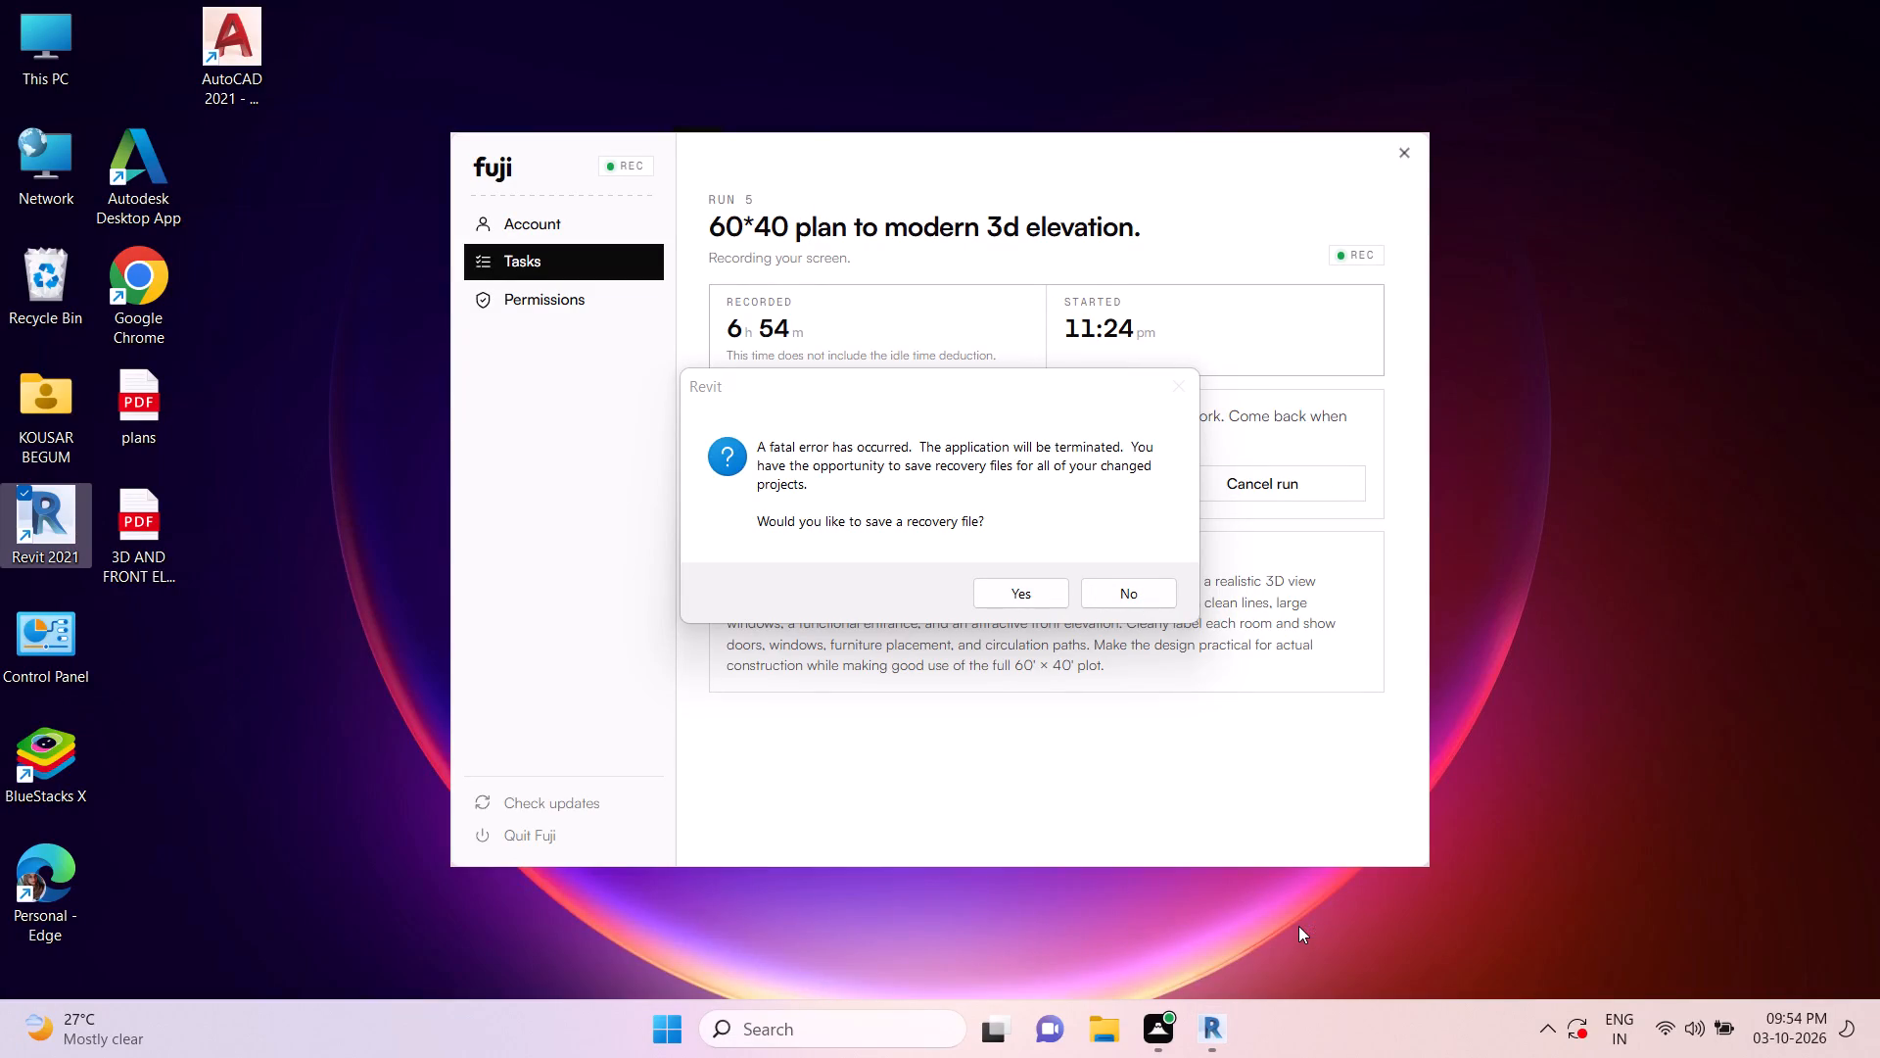
scroll(1407, 868, "up", 1)
right_click(1197, 1032)
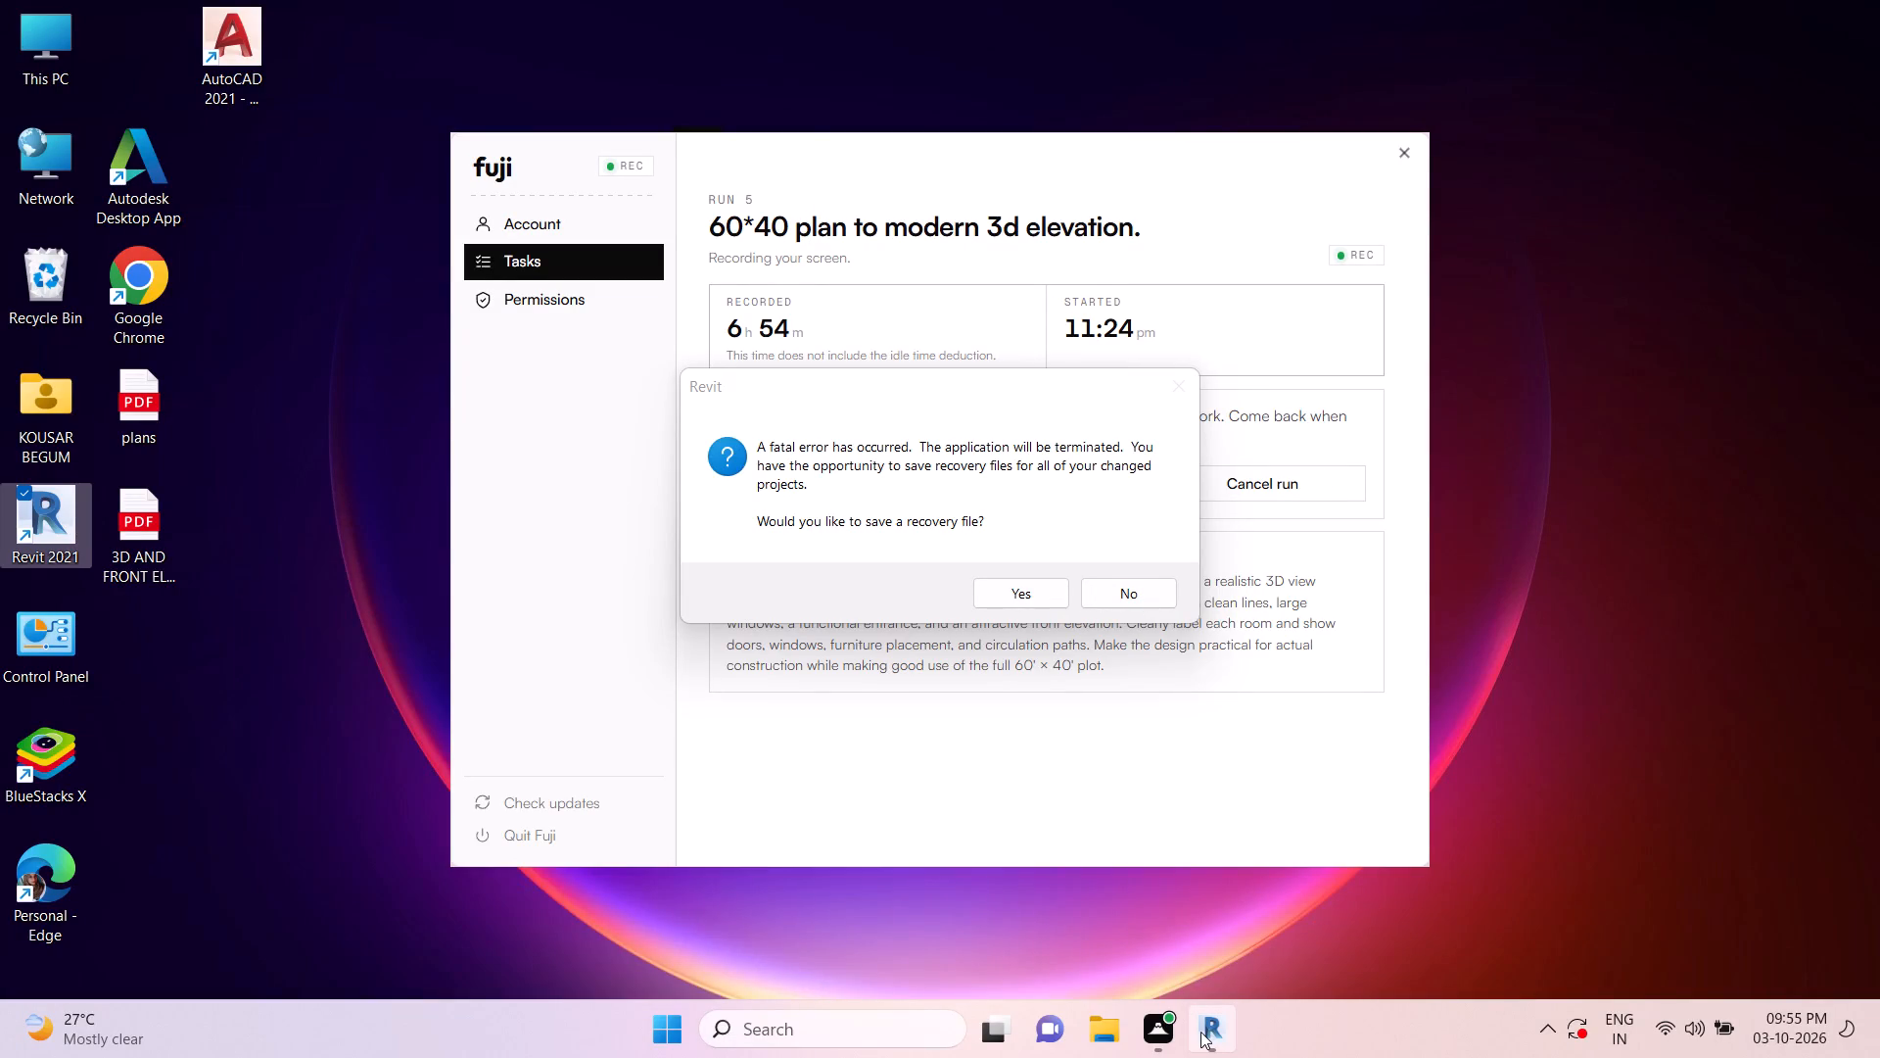
right_click(1219, 1034)
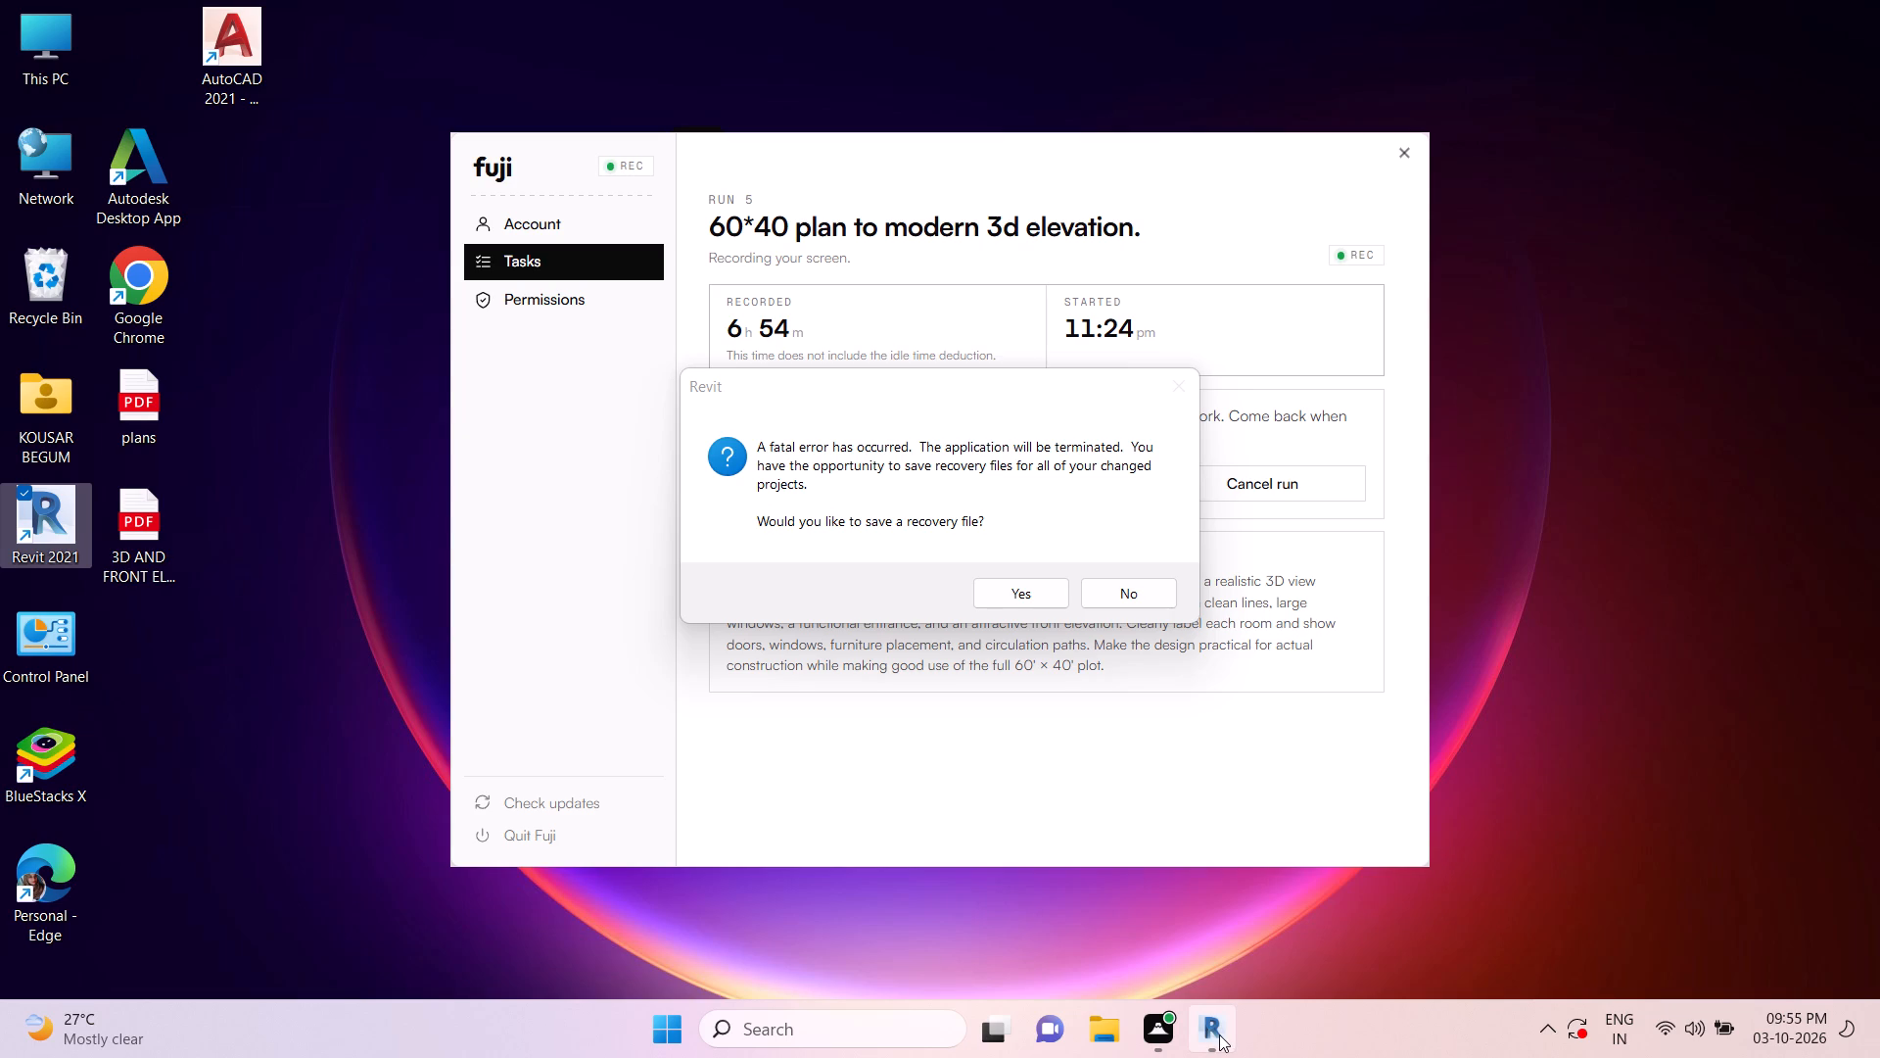
right_click(1215, 1032)
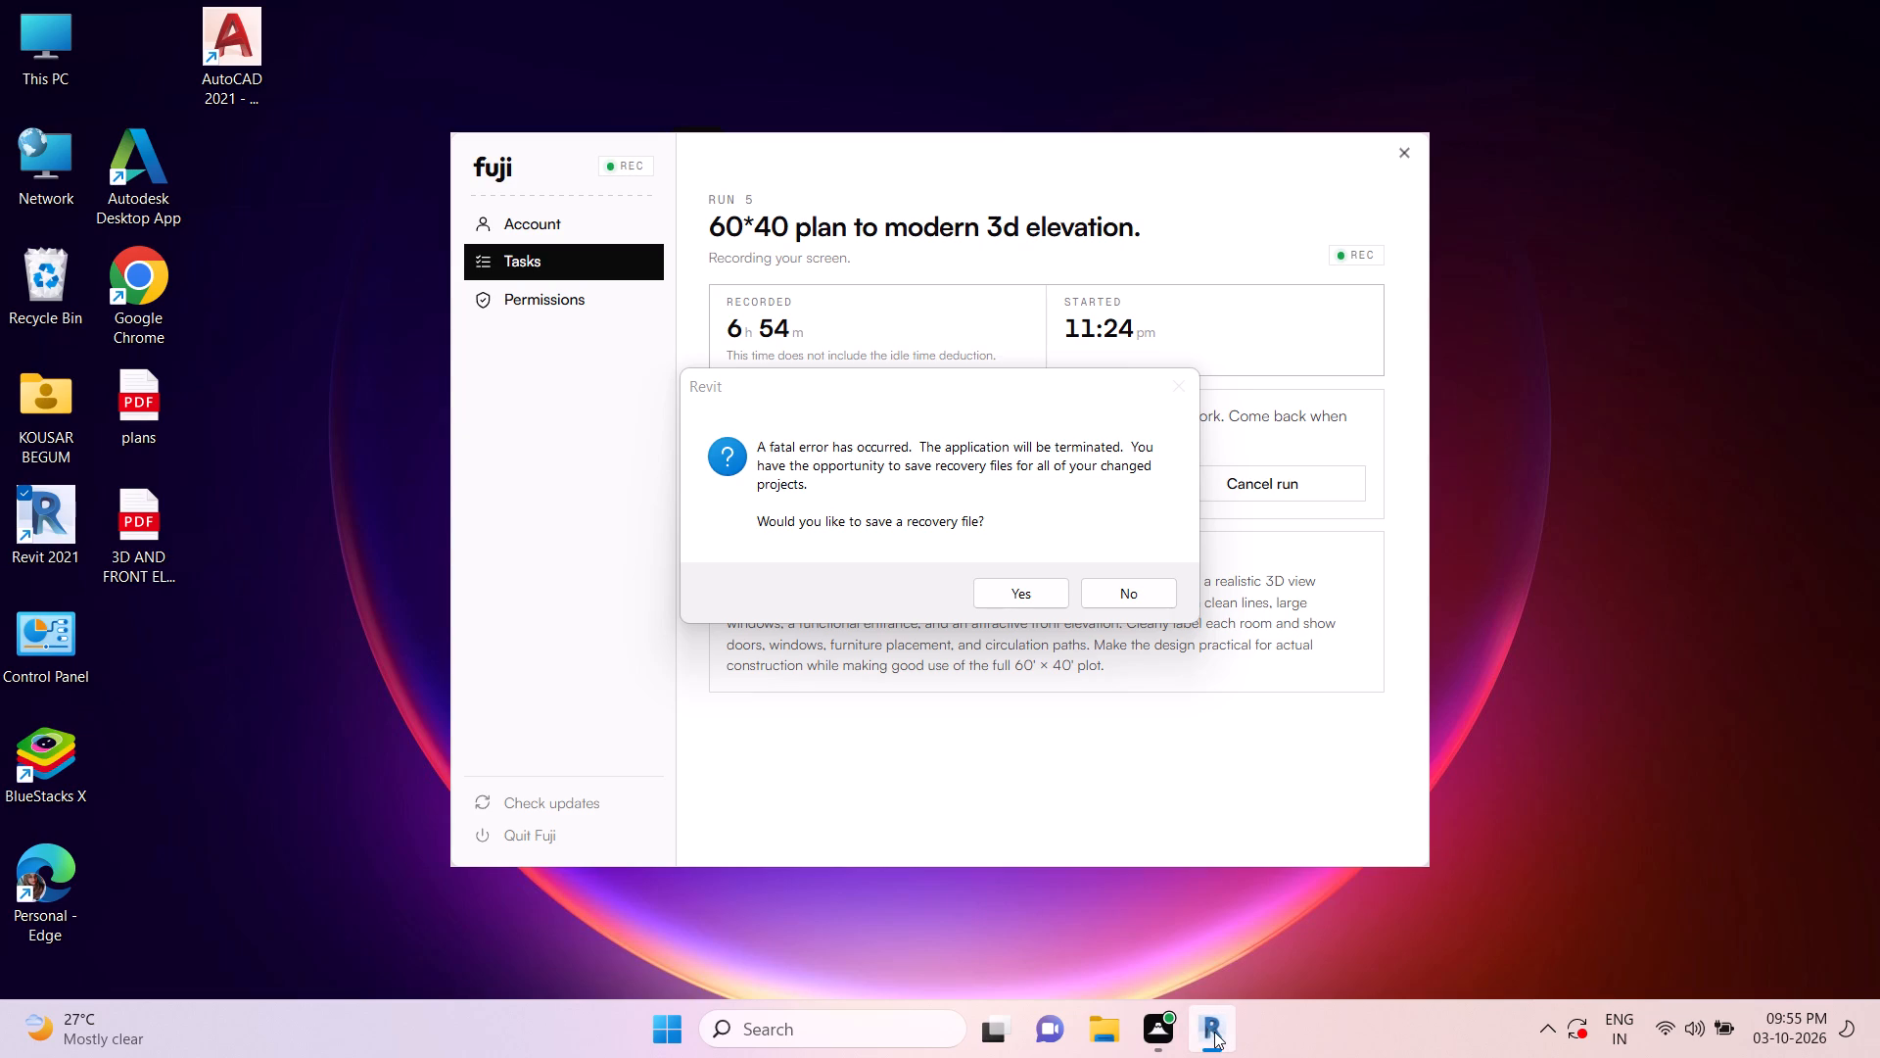
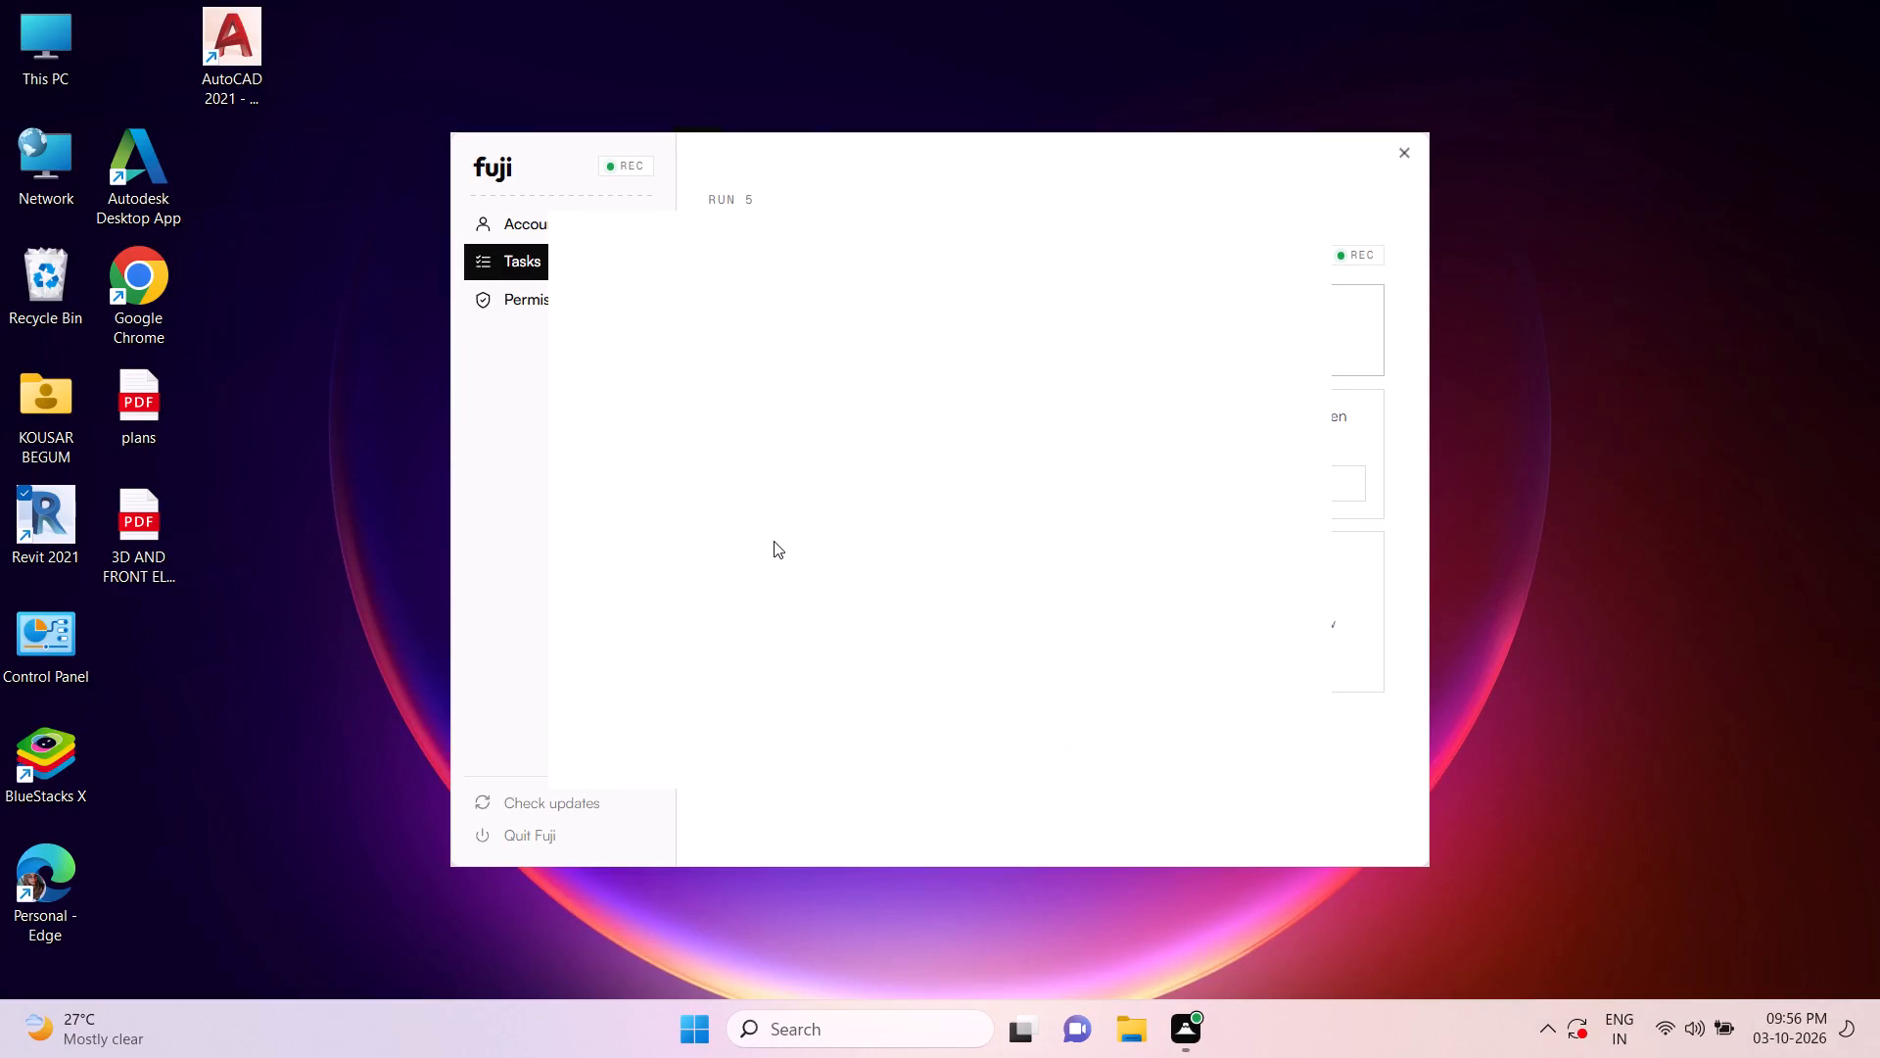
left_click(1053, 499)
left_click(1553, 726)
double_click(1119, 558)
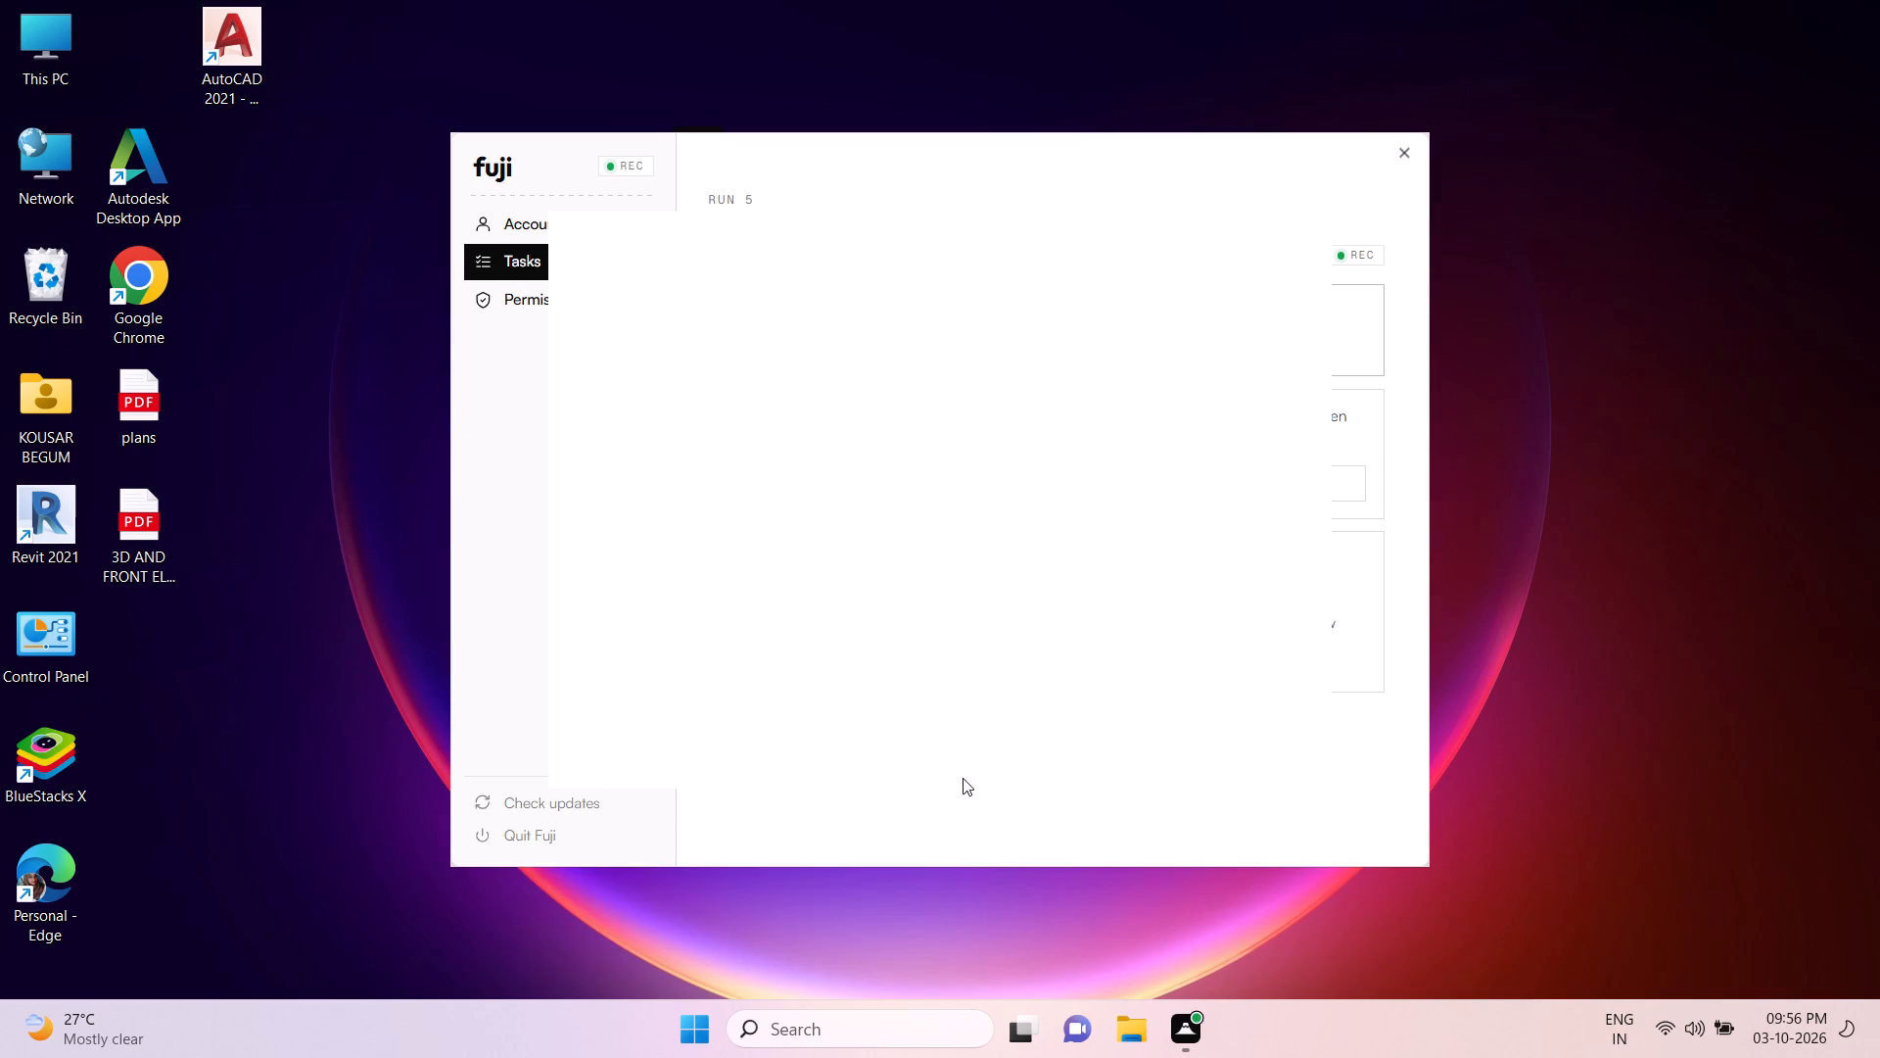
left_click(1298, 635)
Refresh the desktop several times while the blank window is stuck over it.
right_click(1860, 425)
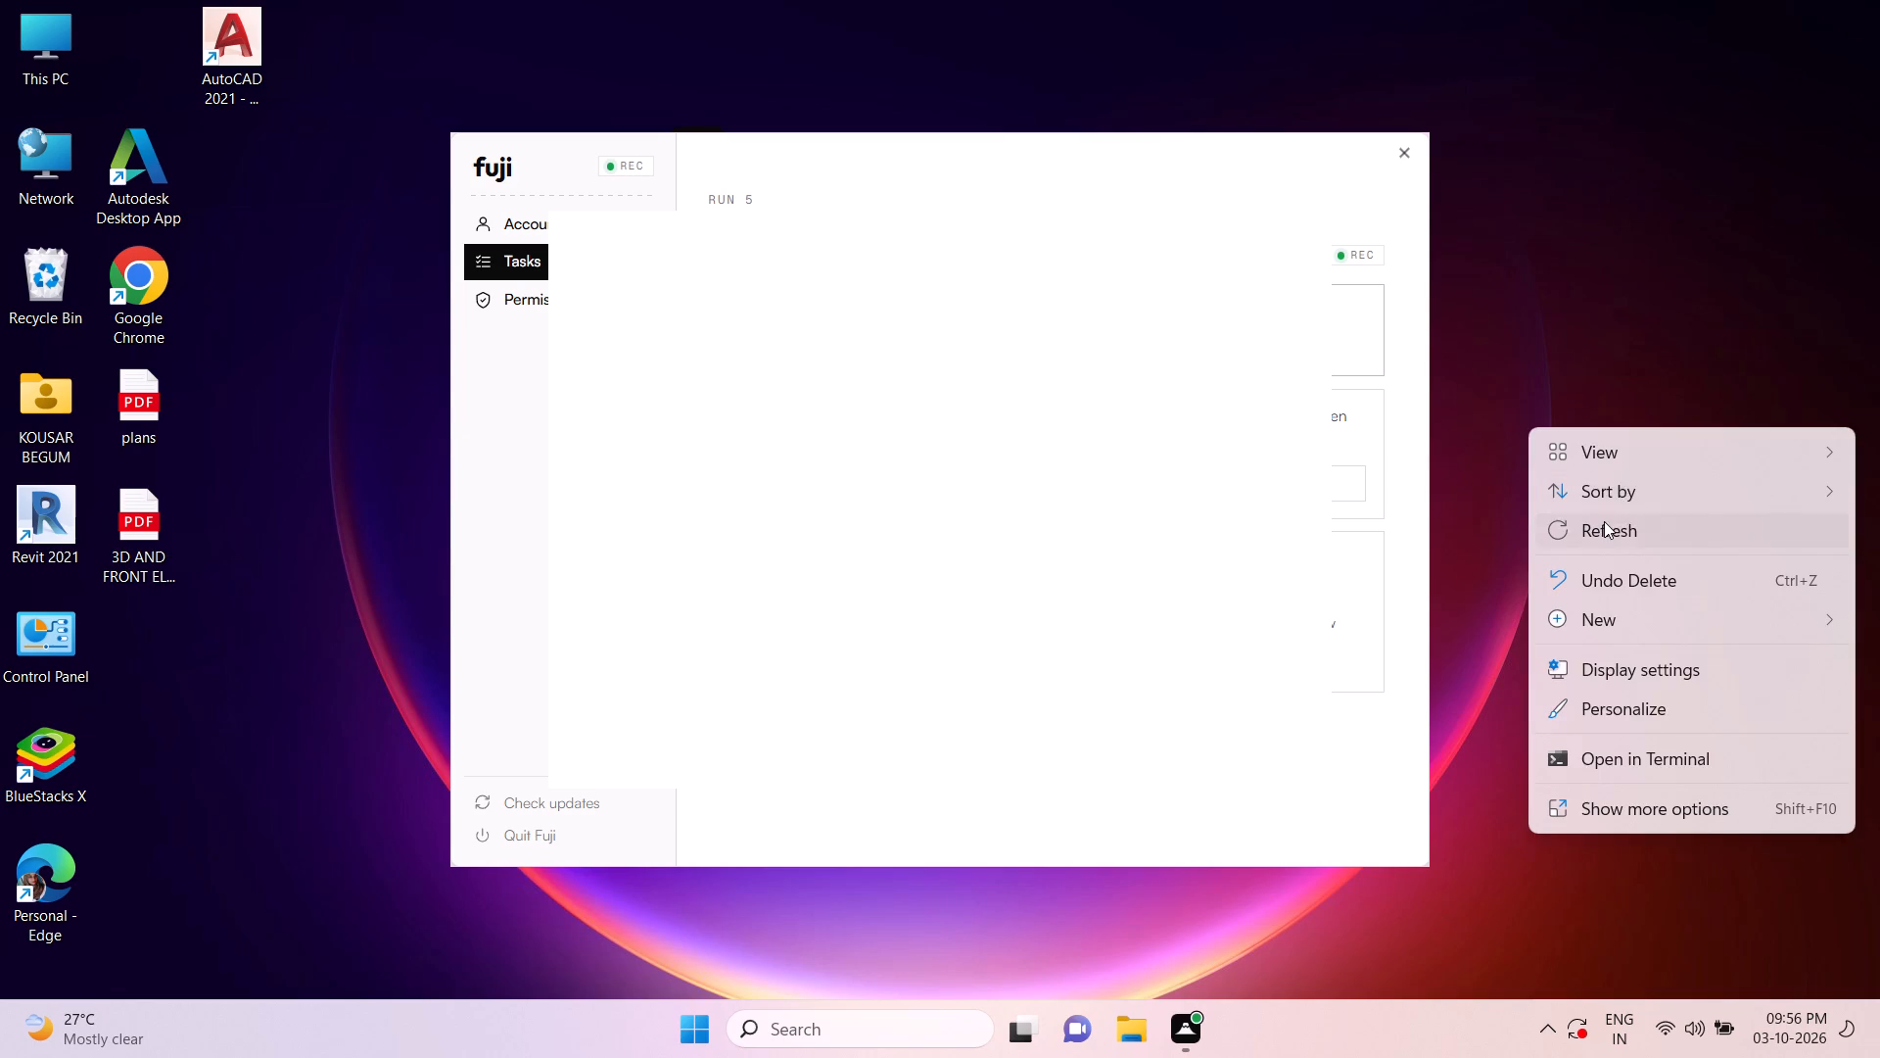
left_click(1604, 521)
right_click(1567, 155)
left_click(1370, 258)
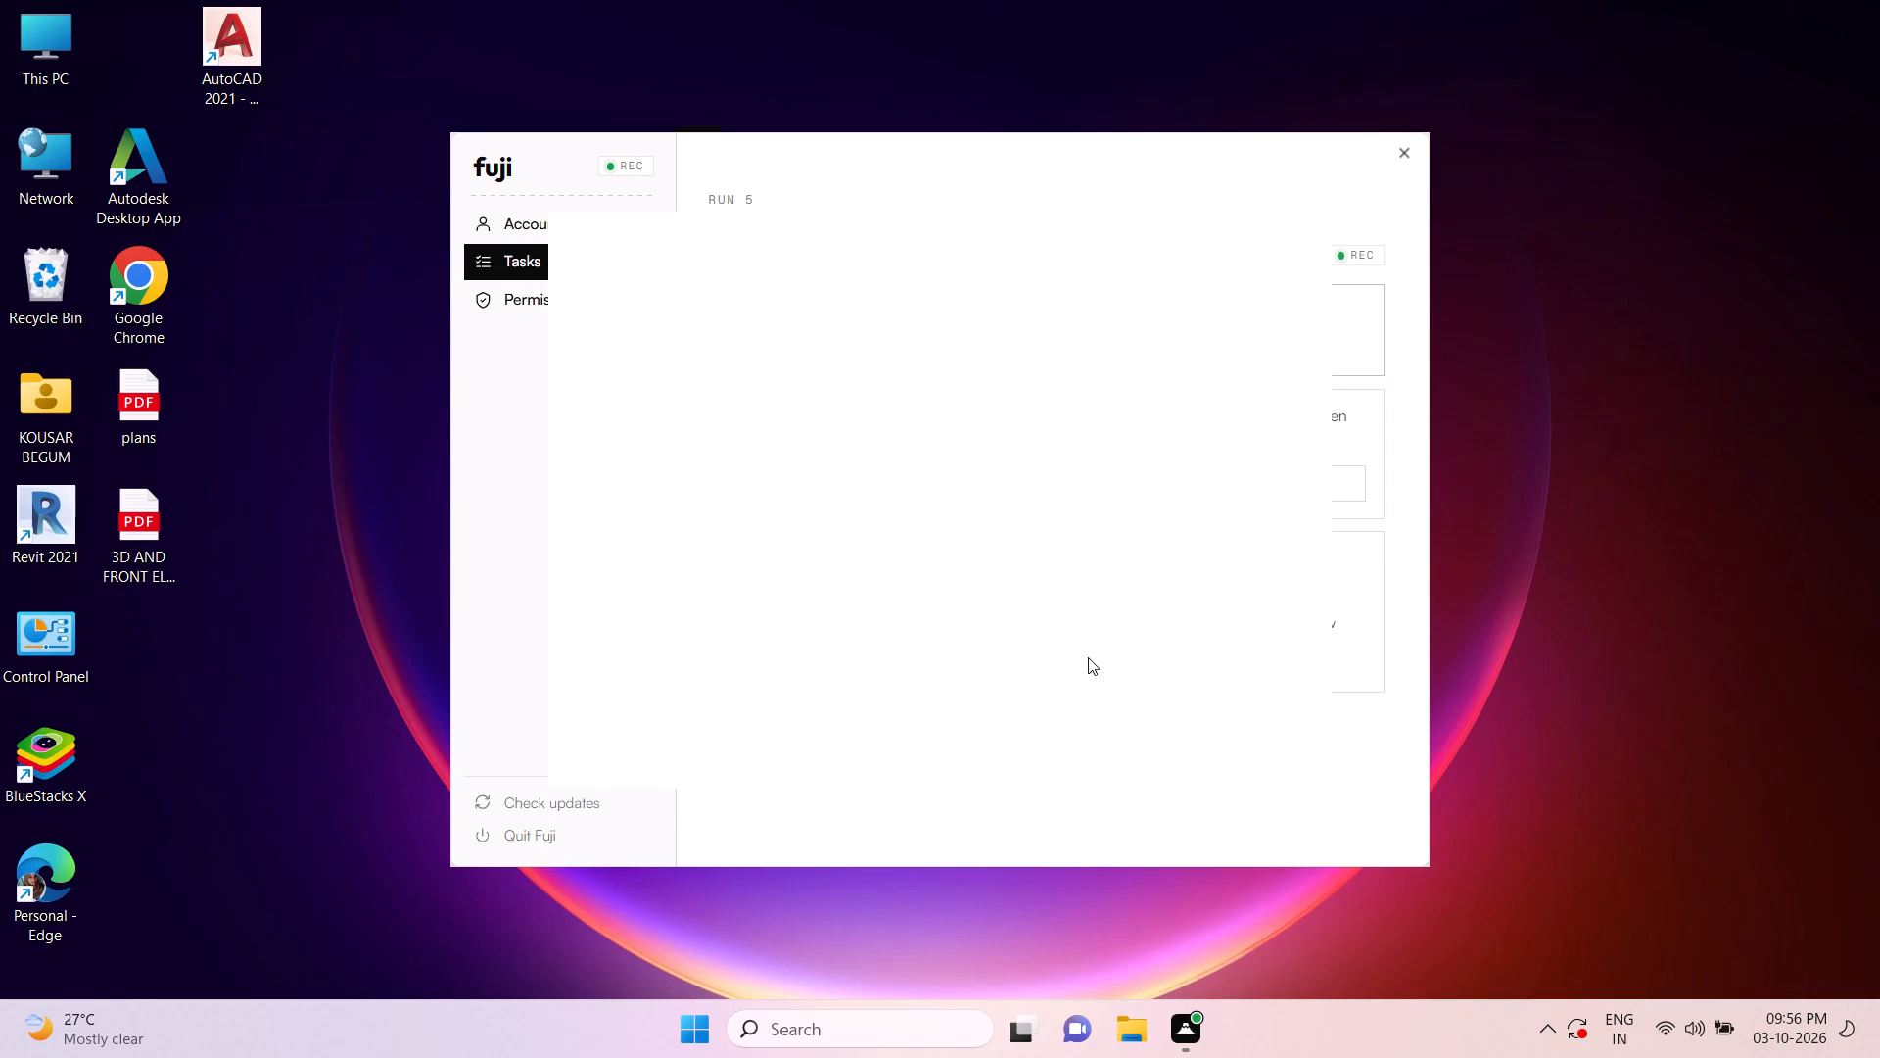
right_click(302, 414)
left_click(352, 520)
right_click(267, 311)
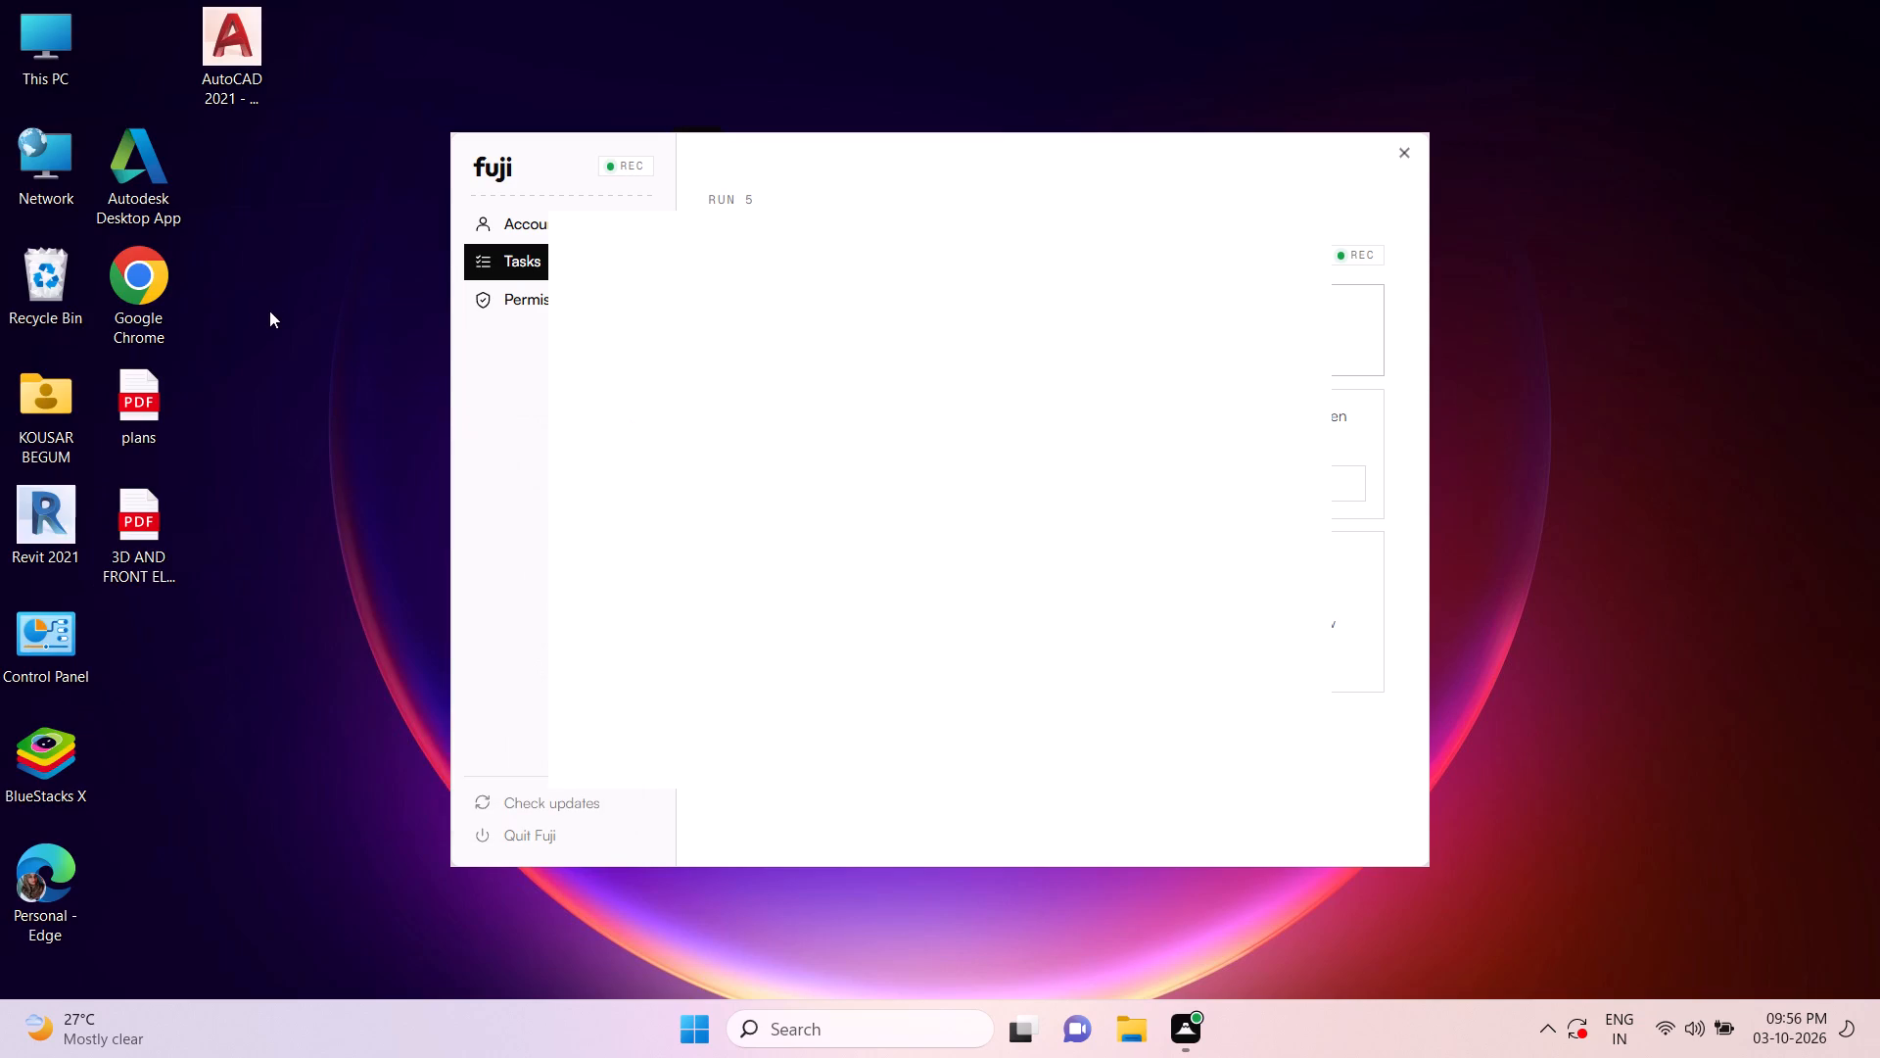
left_click(356, 421)
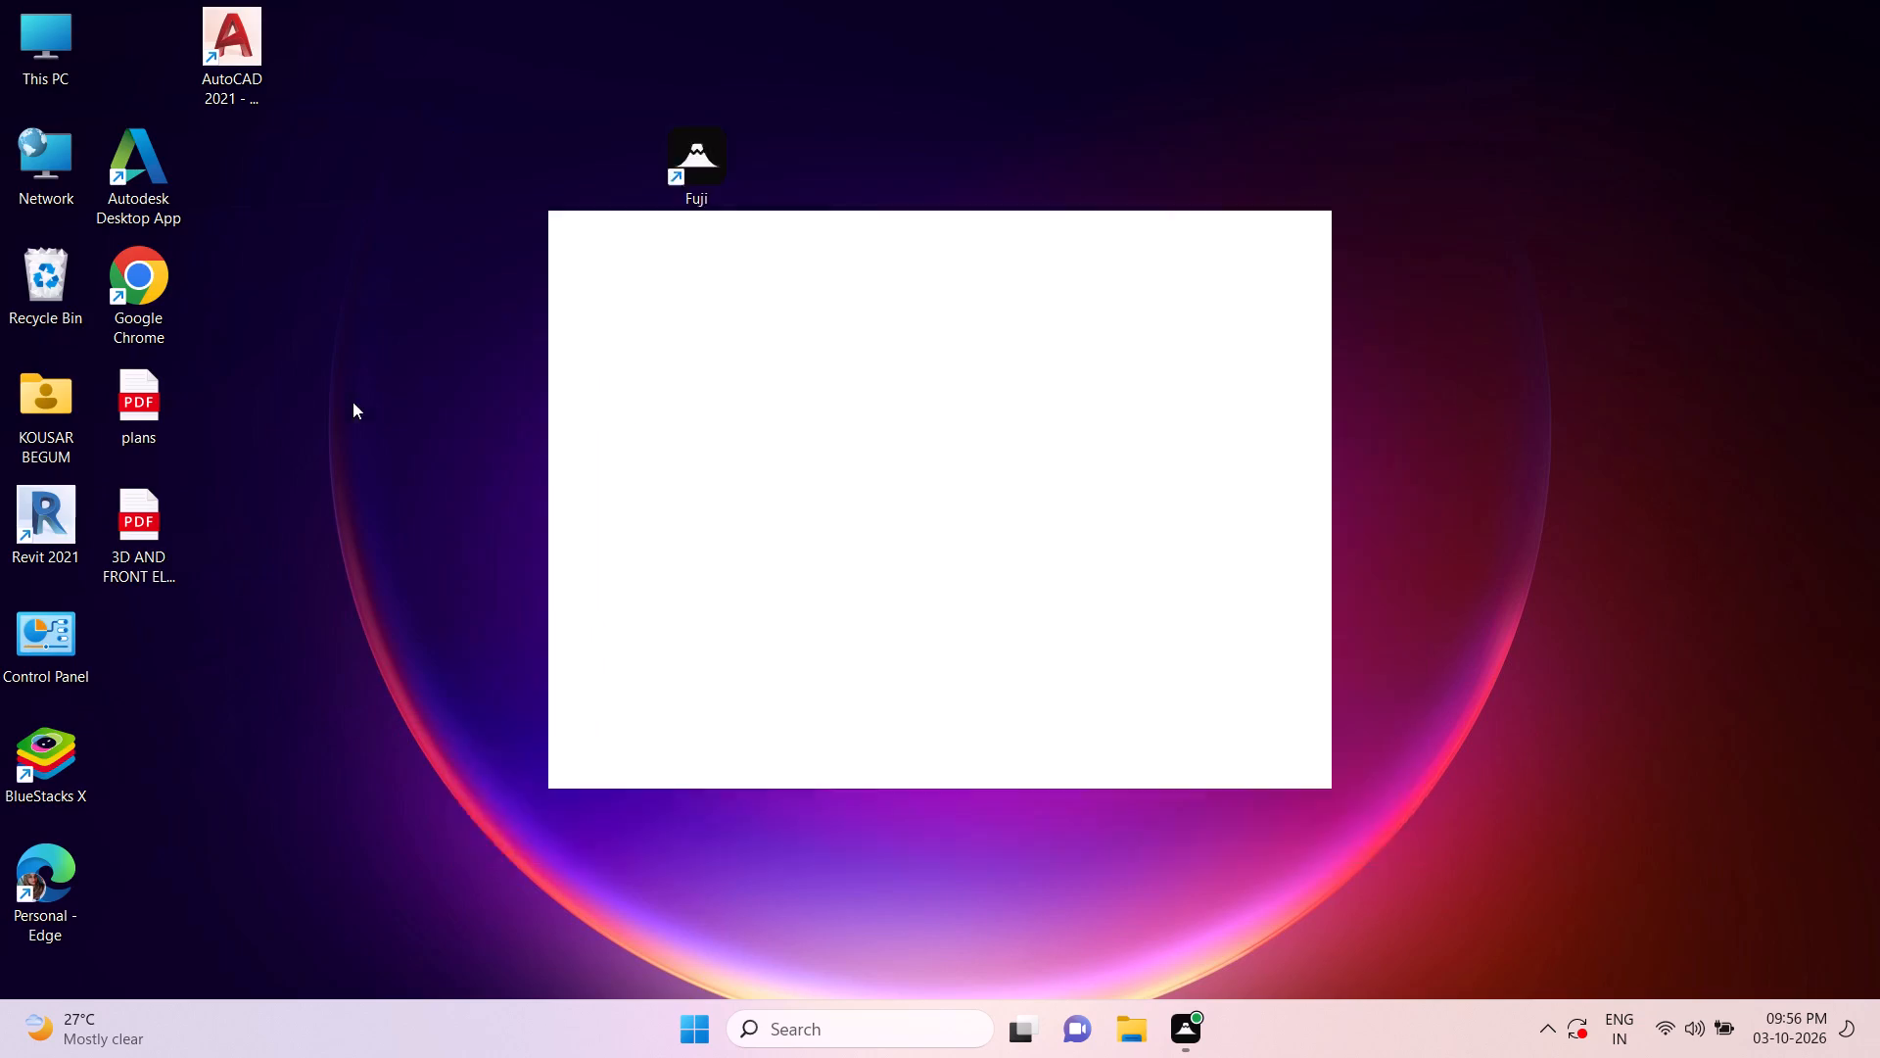
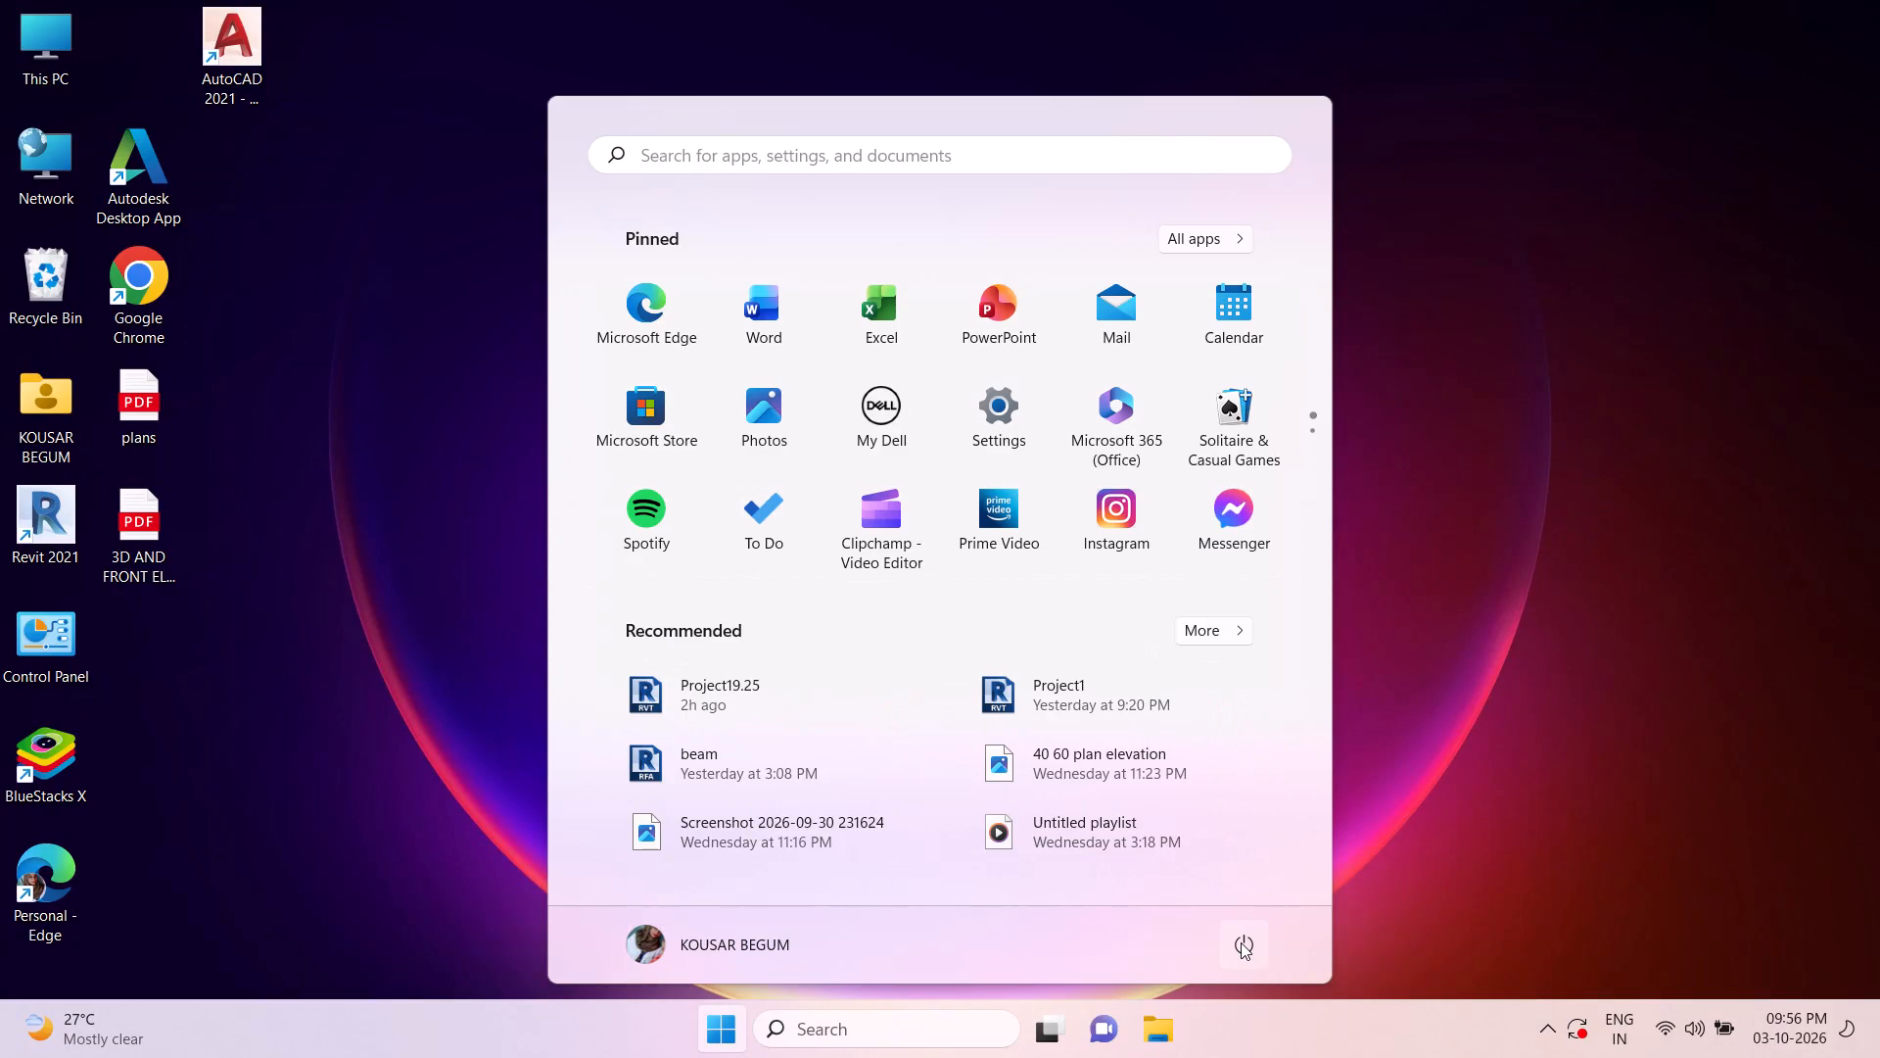
Shut down the computer to clear the frozen session.
left_click(1243, 940)
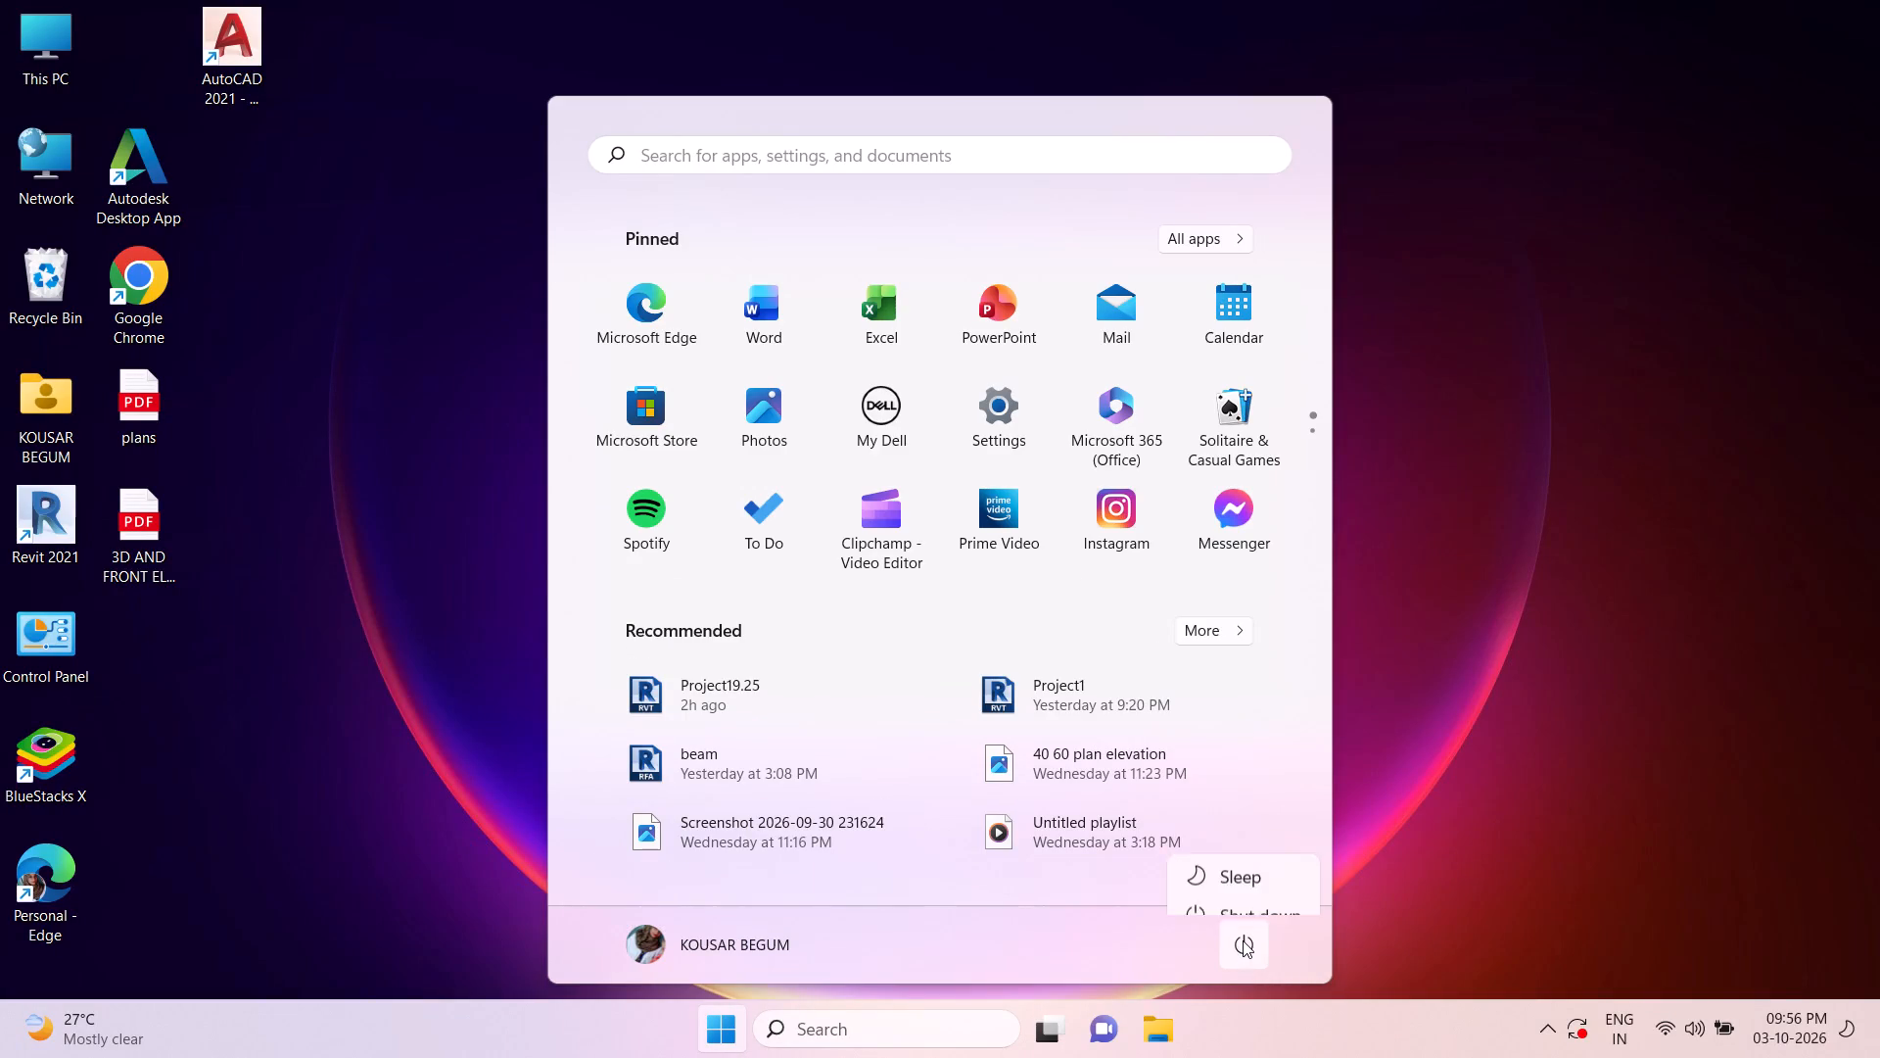
left_click(1253, 858)
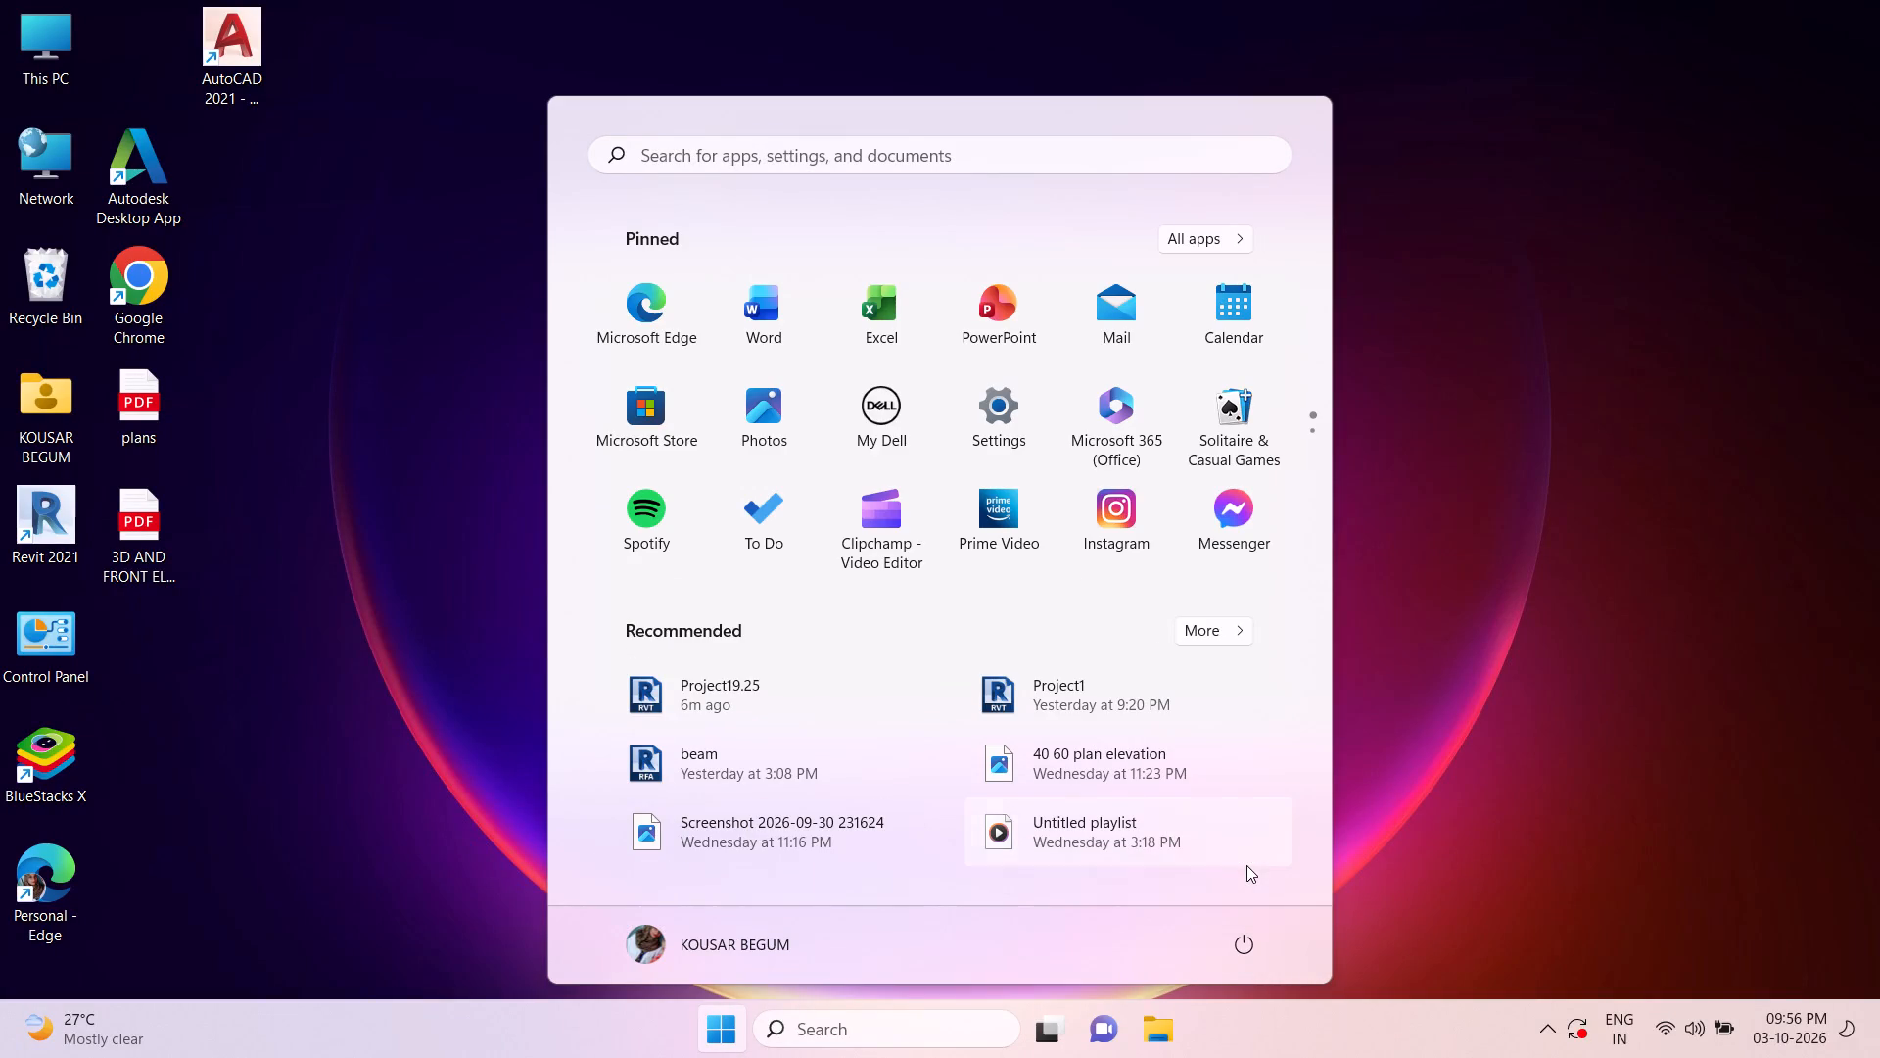
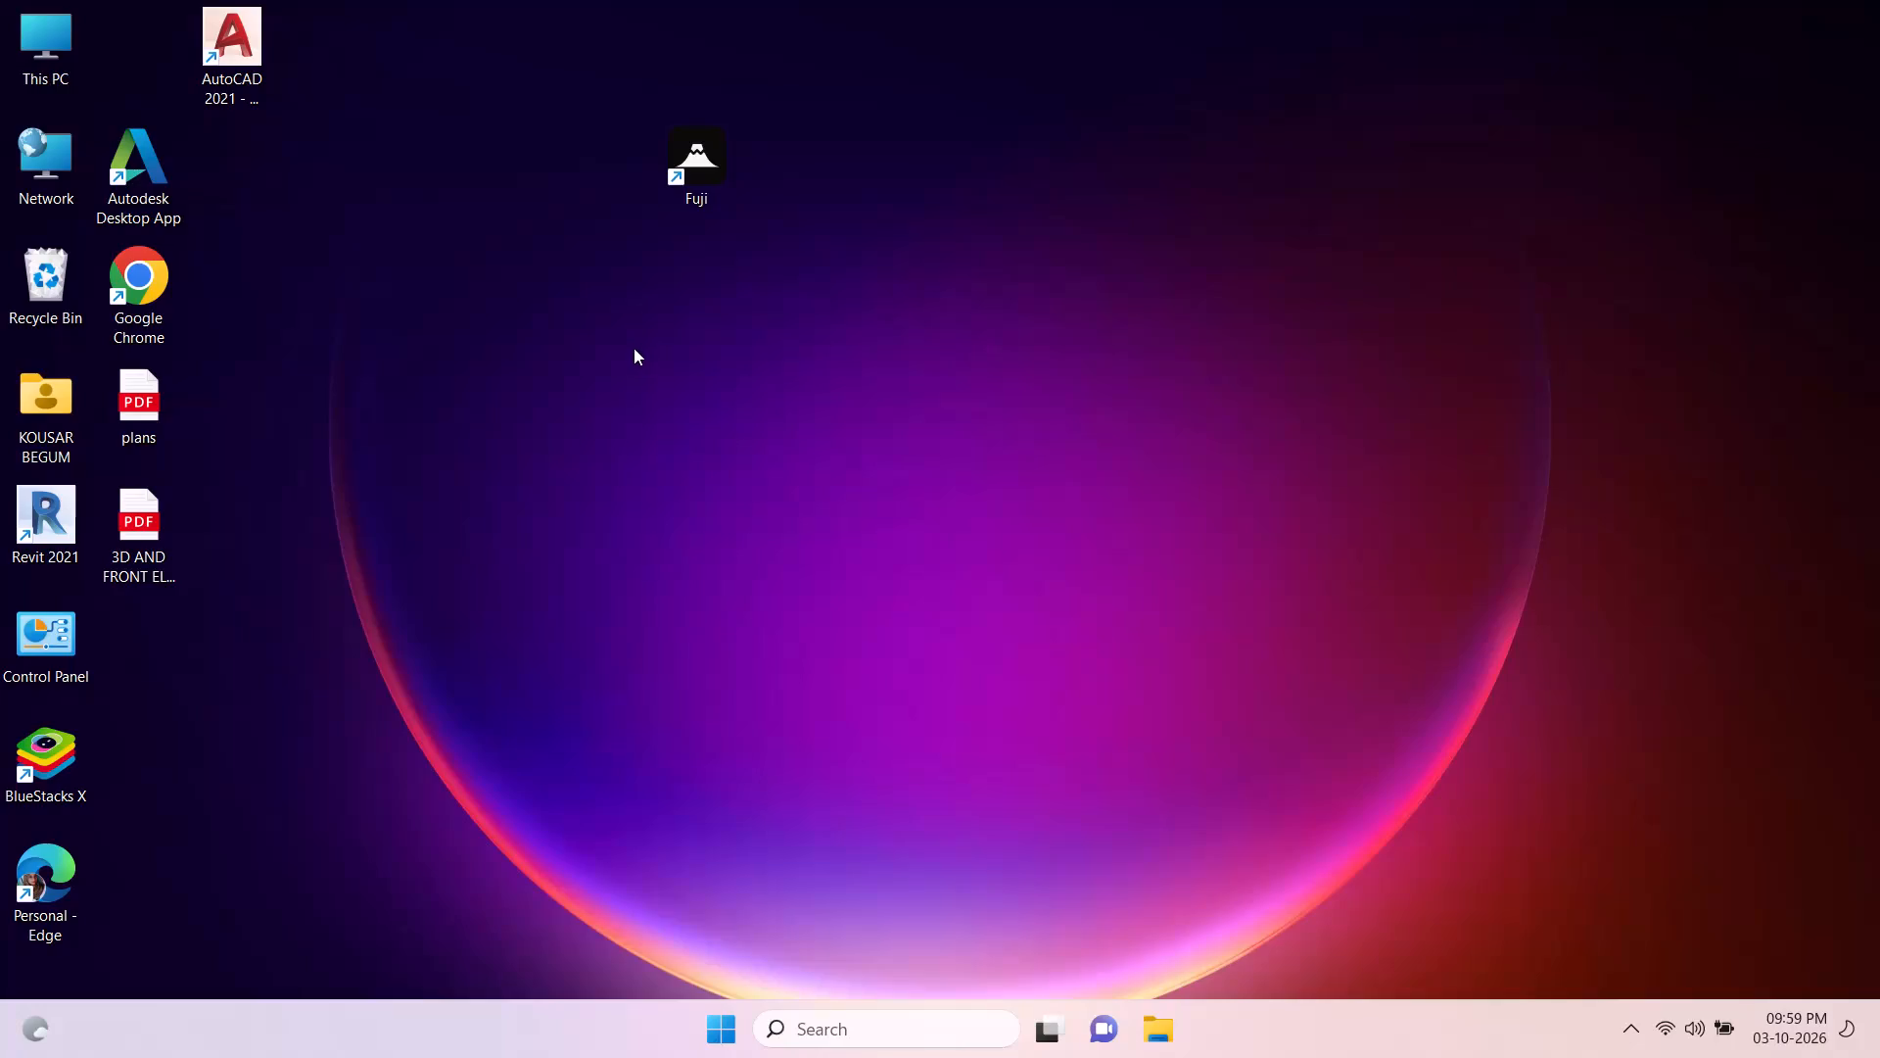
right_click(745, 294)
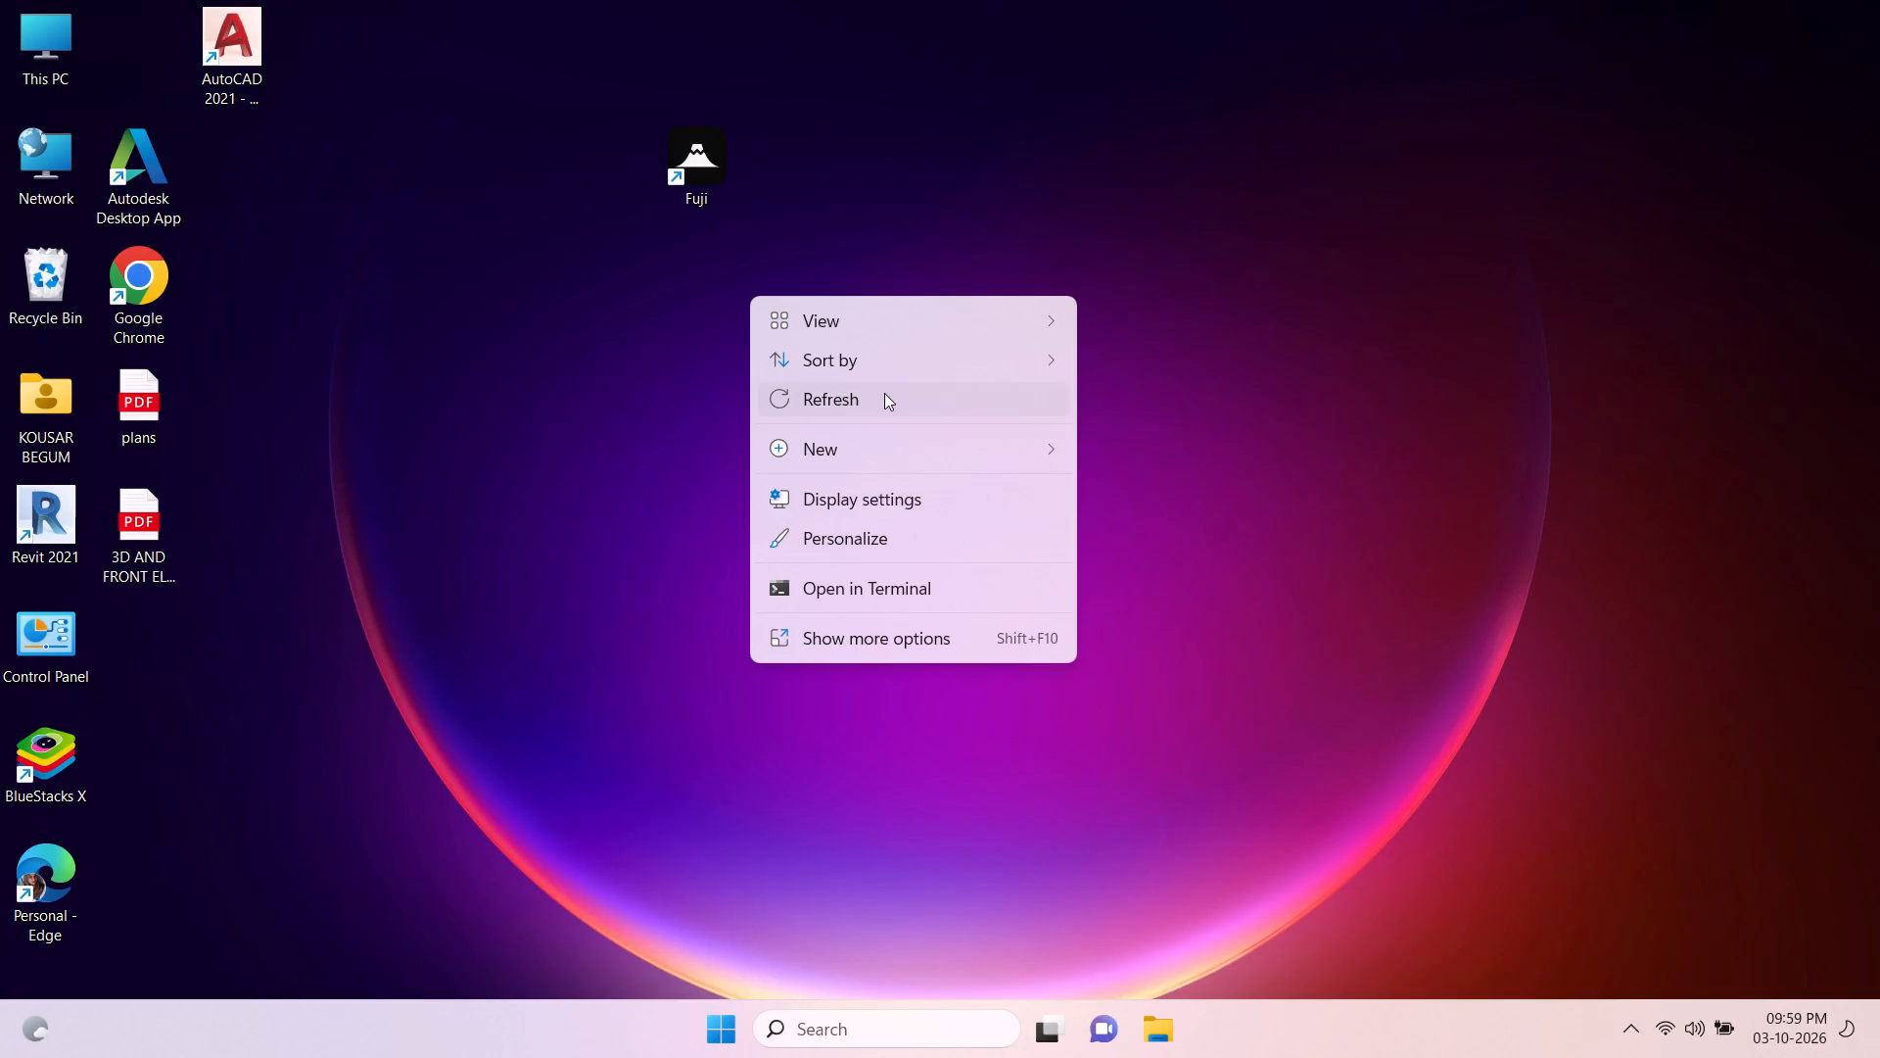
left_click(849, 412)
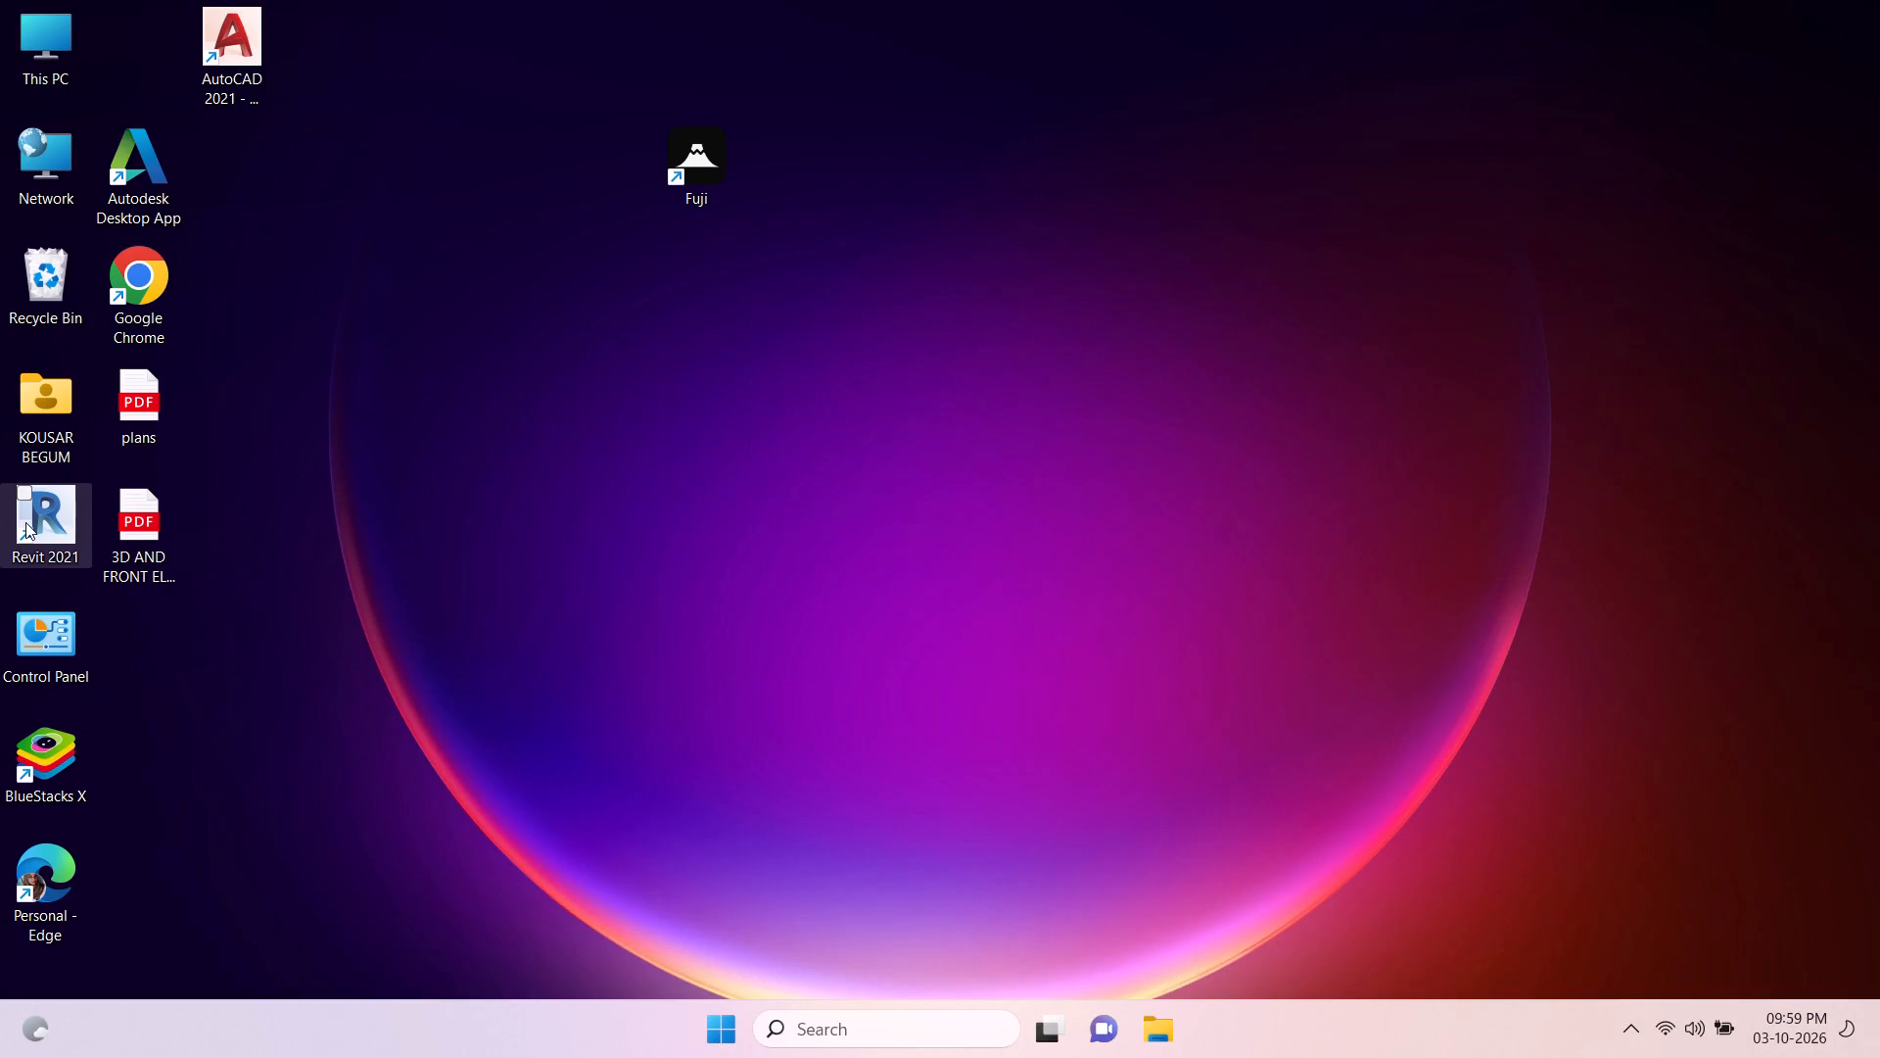
Launch Revit 2021 from its desktop shortcut.
right_click(24, 522)
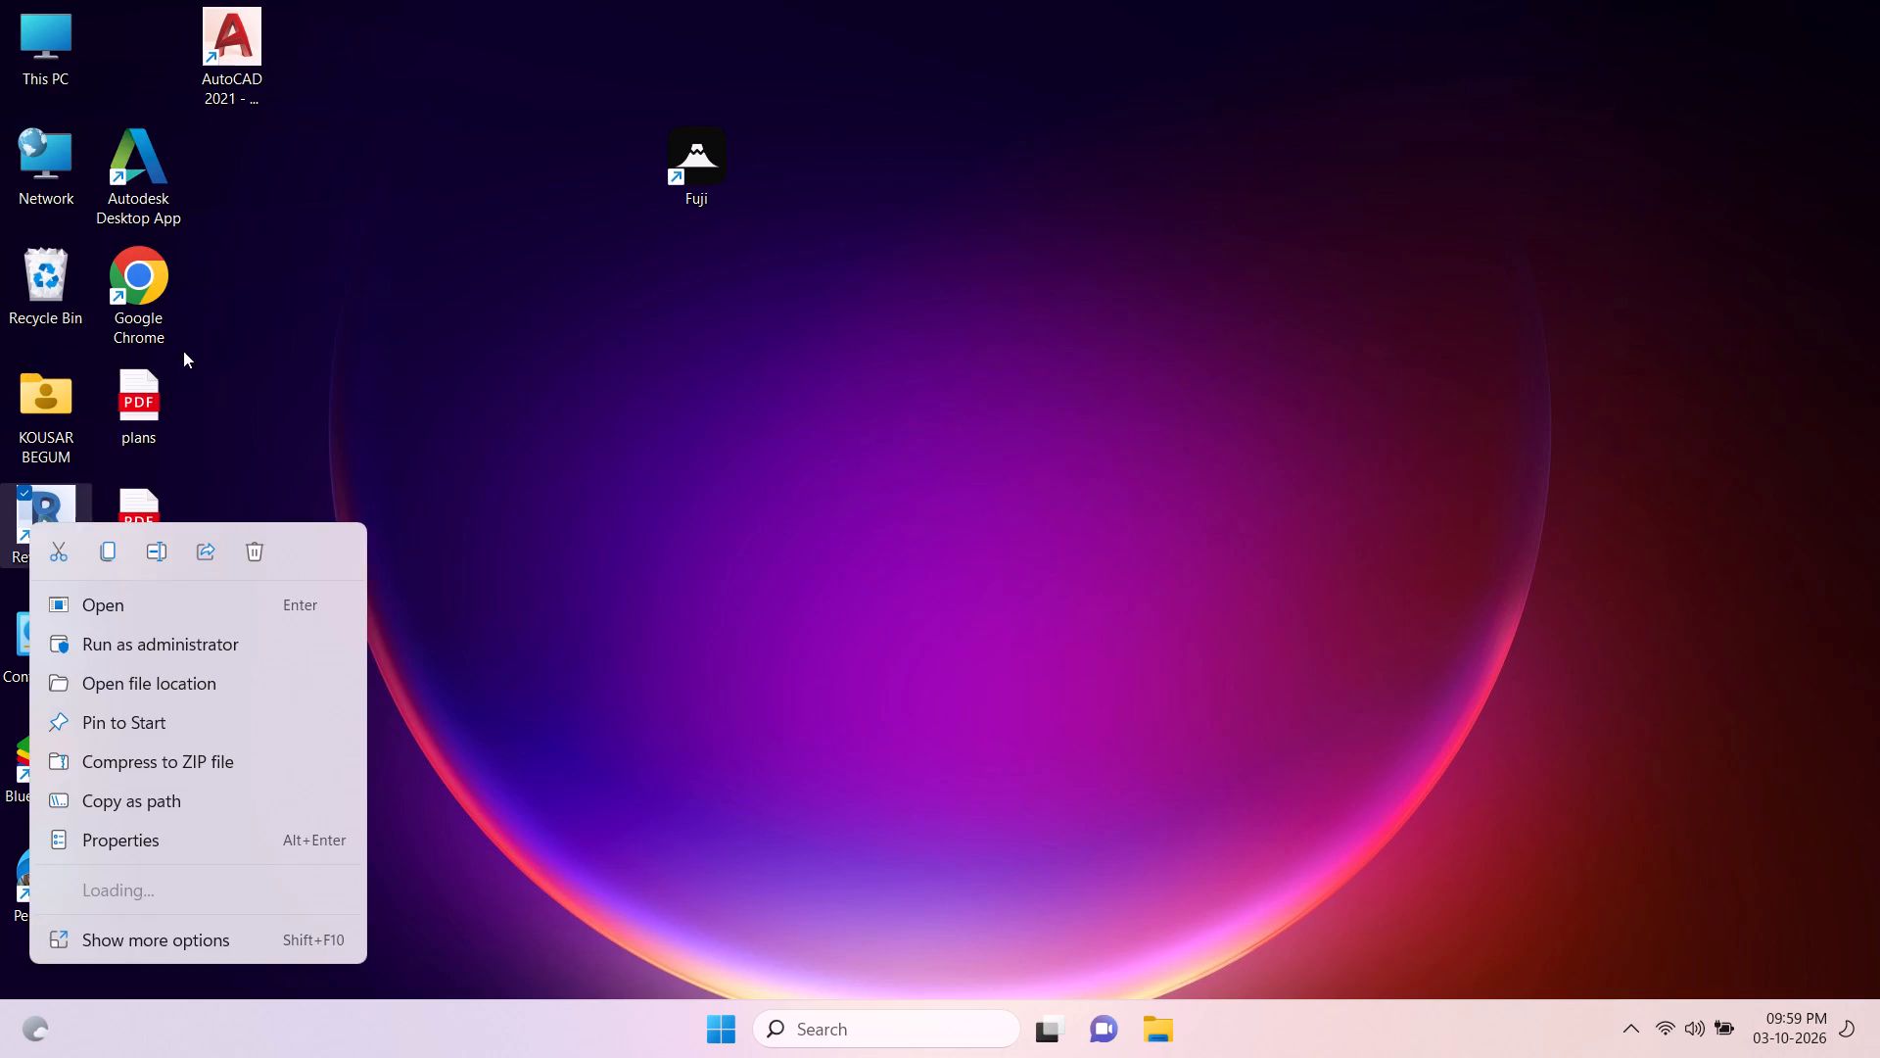
left_click(112, 600)
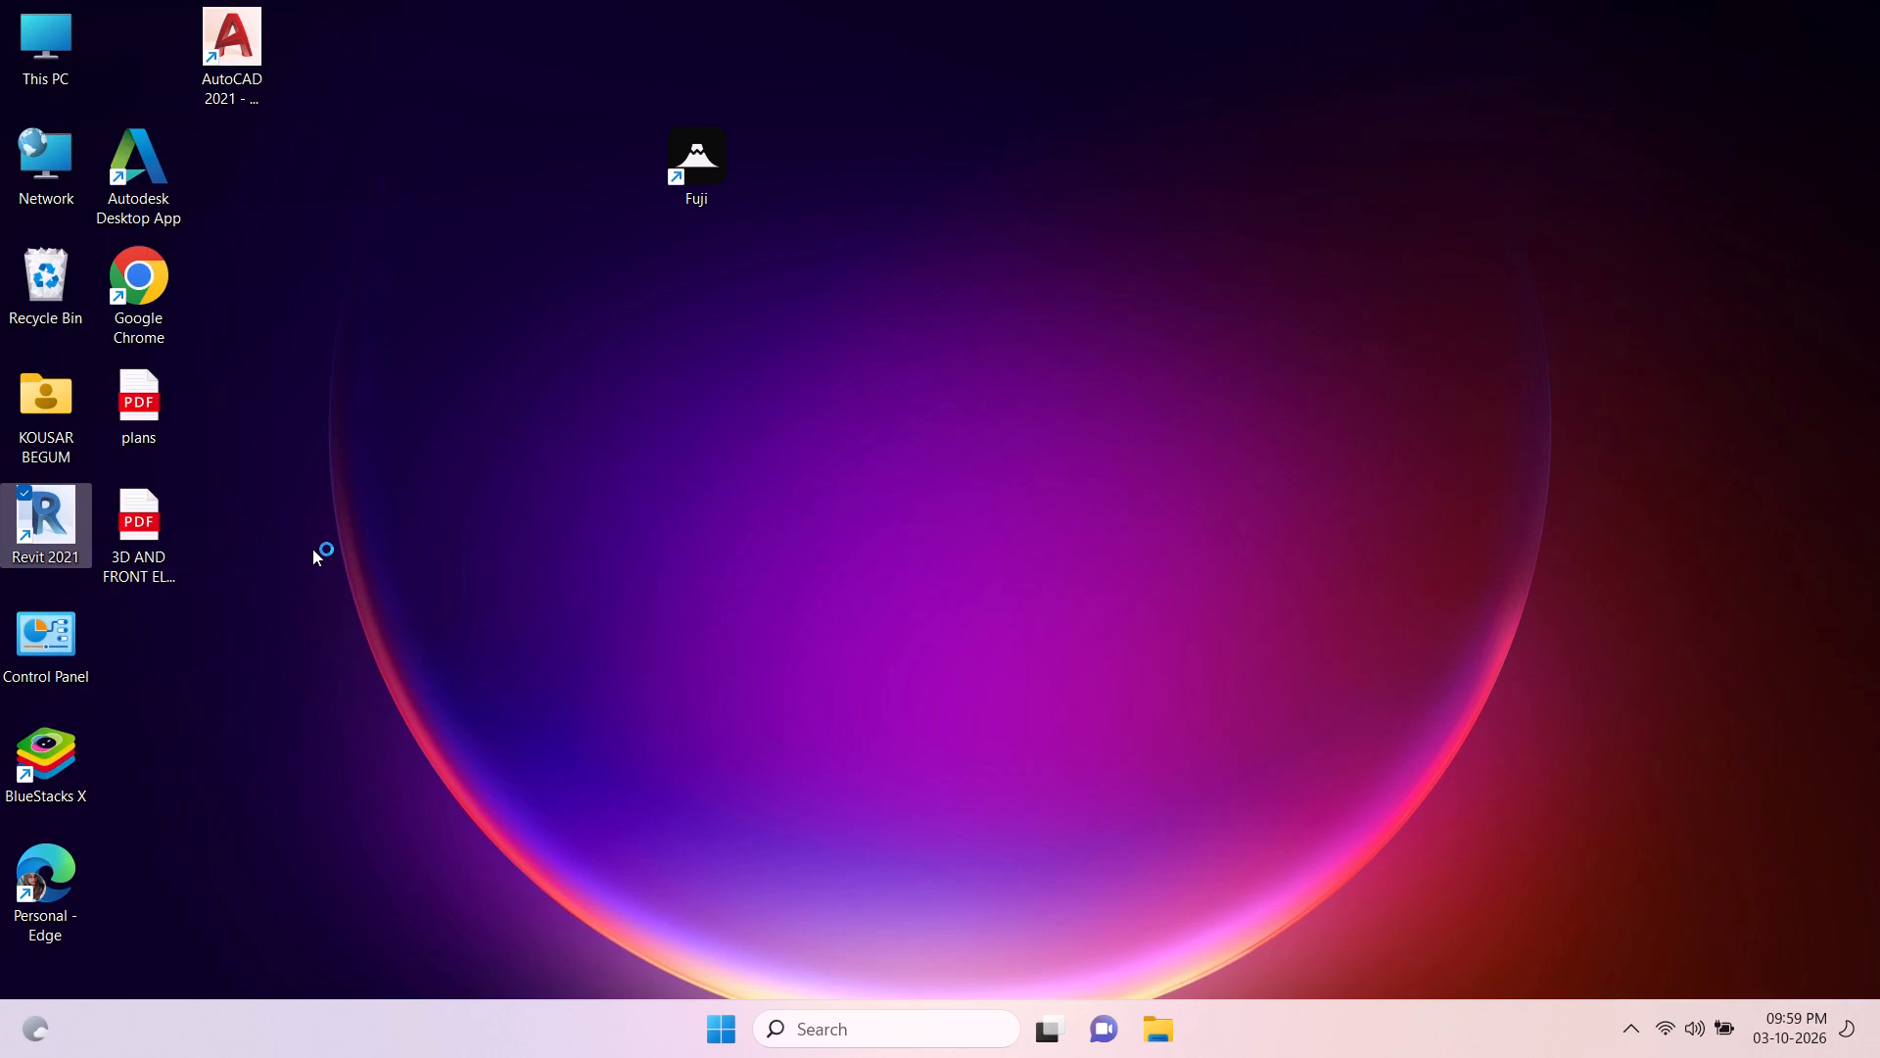
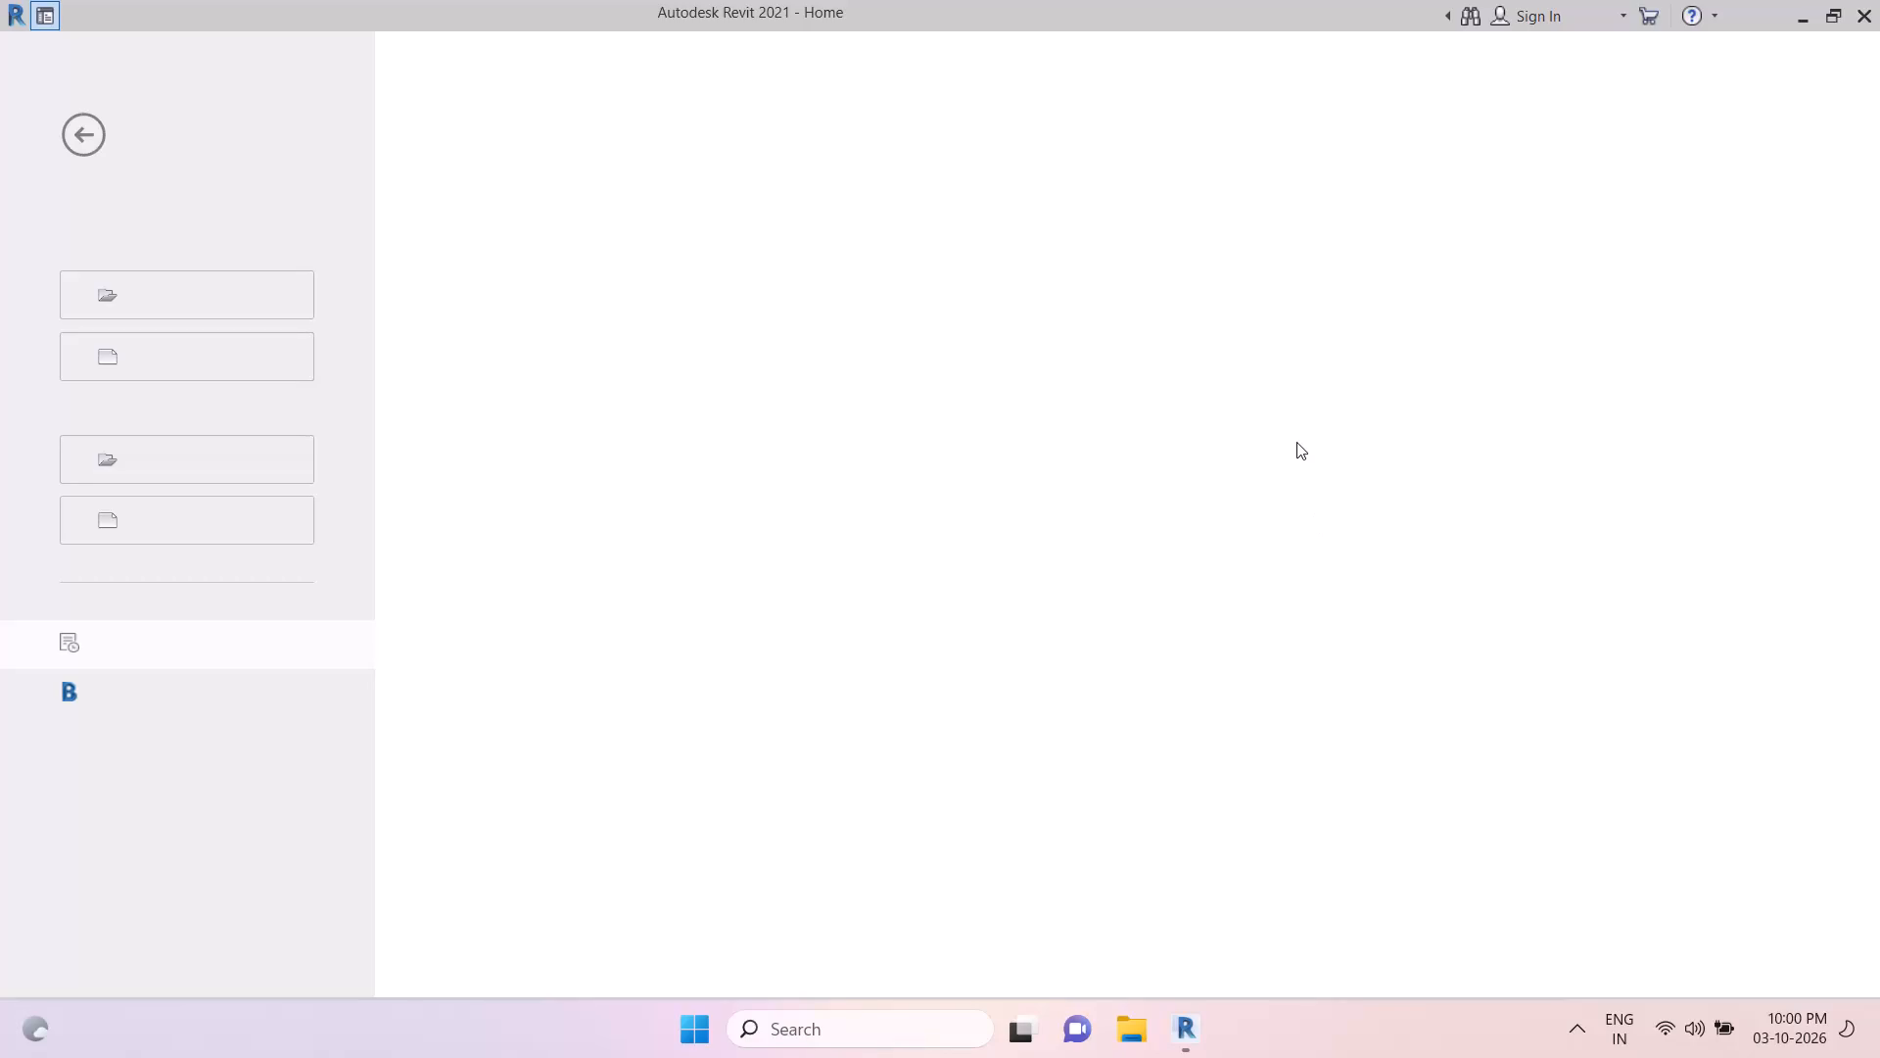
Minimize the Revit window and launch the Fuji application from its desktop shortcut.
left_click(1802, 19)
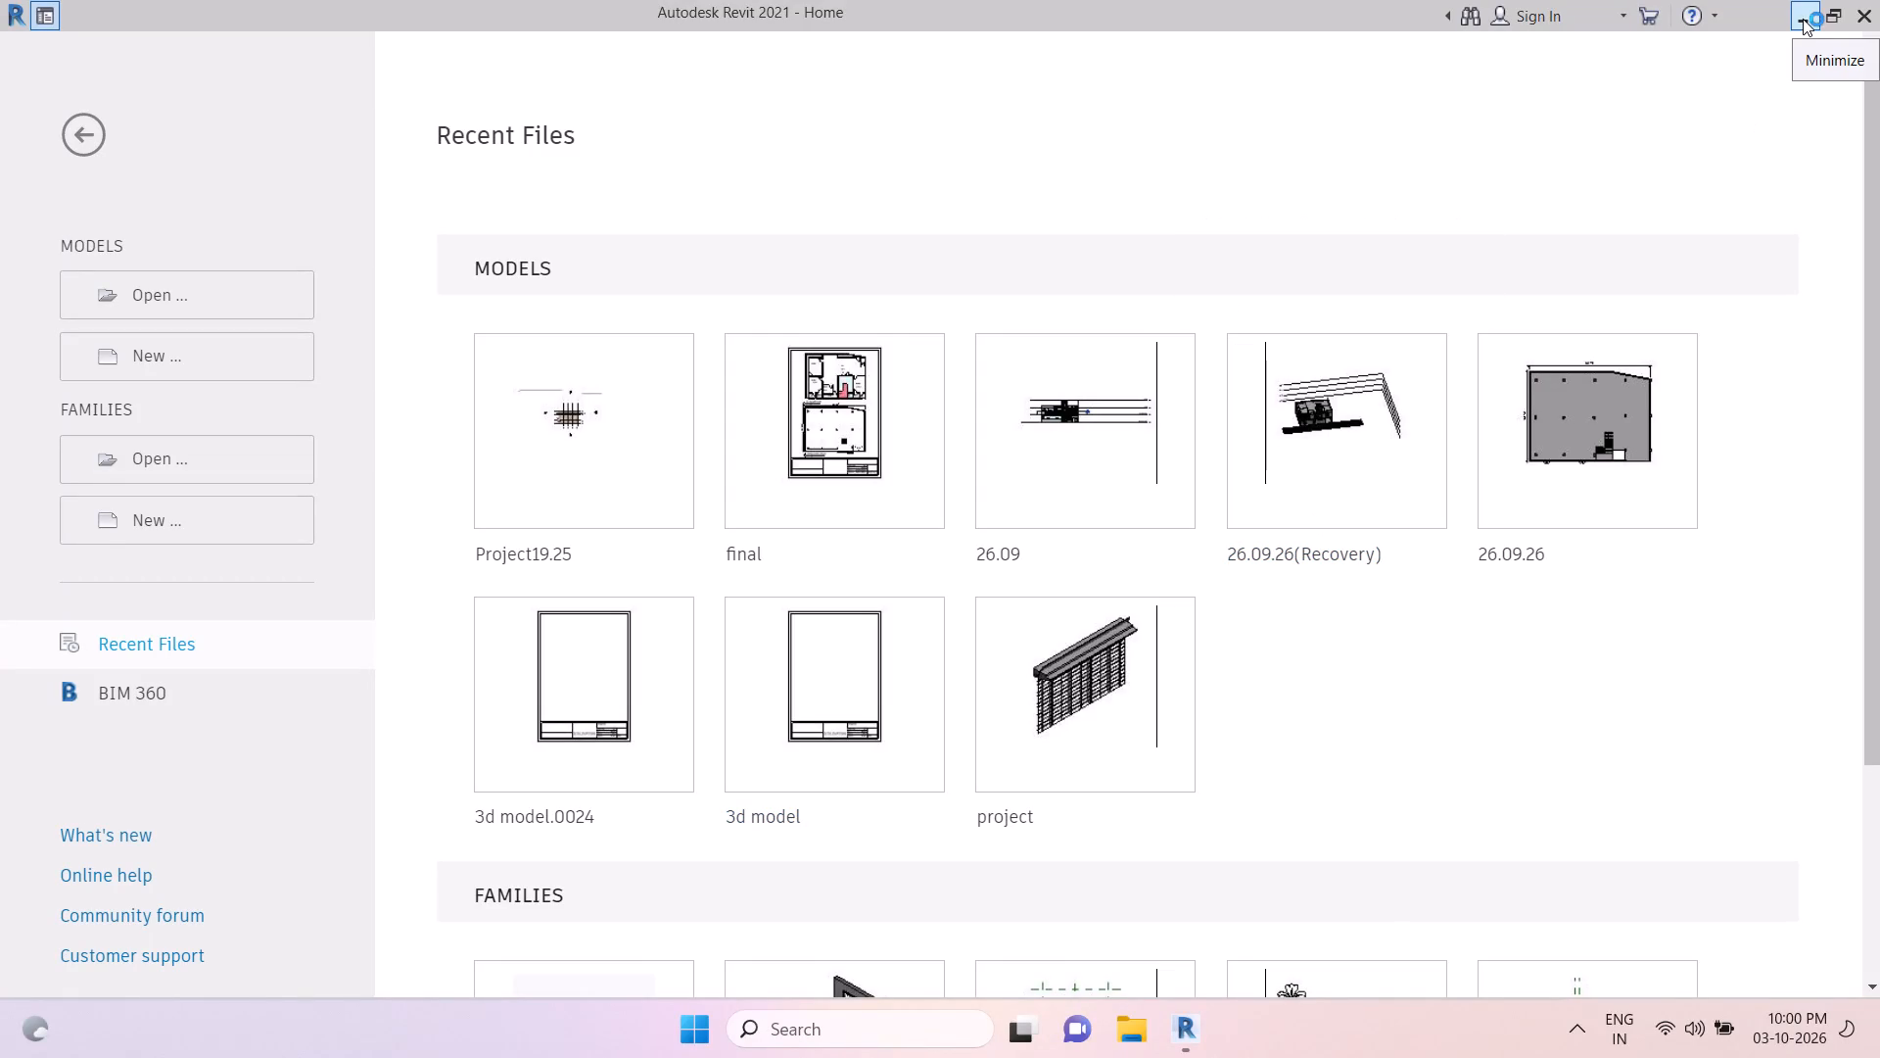
right_click(710, 163)
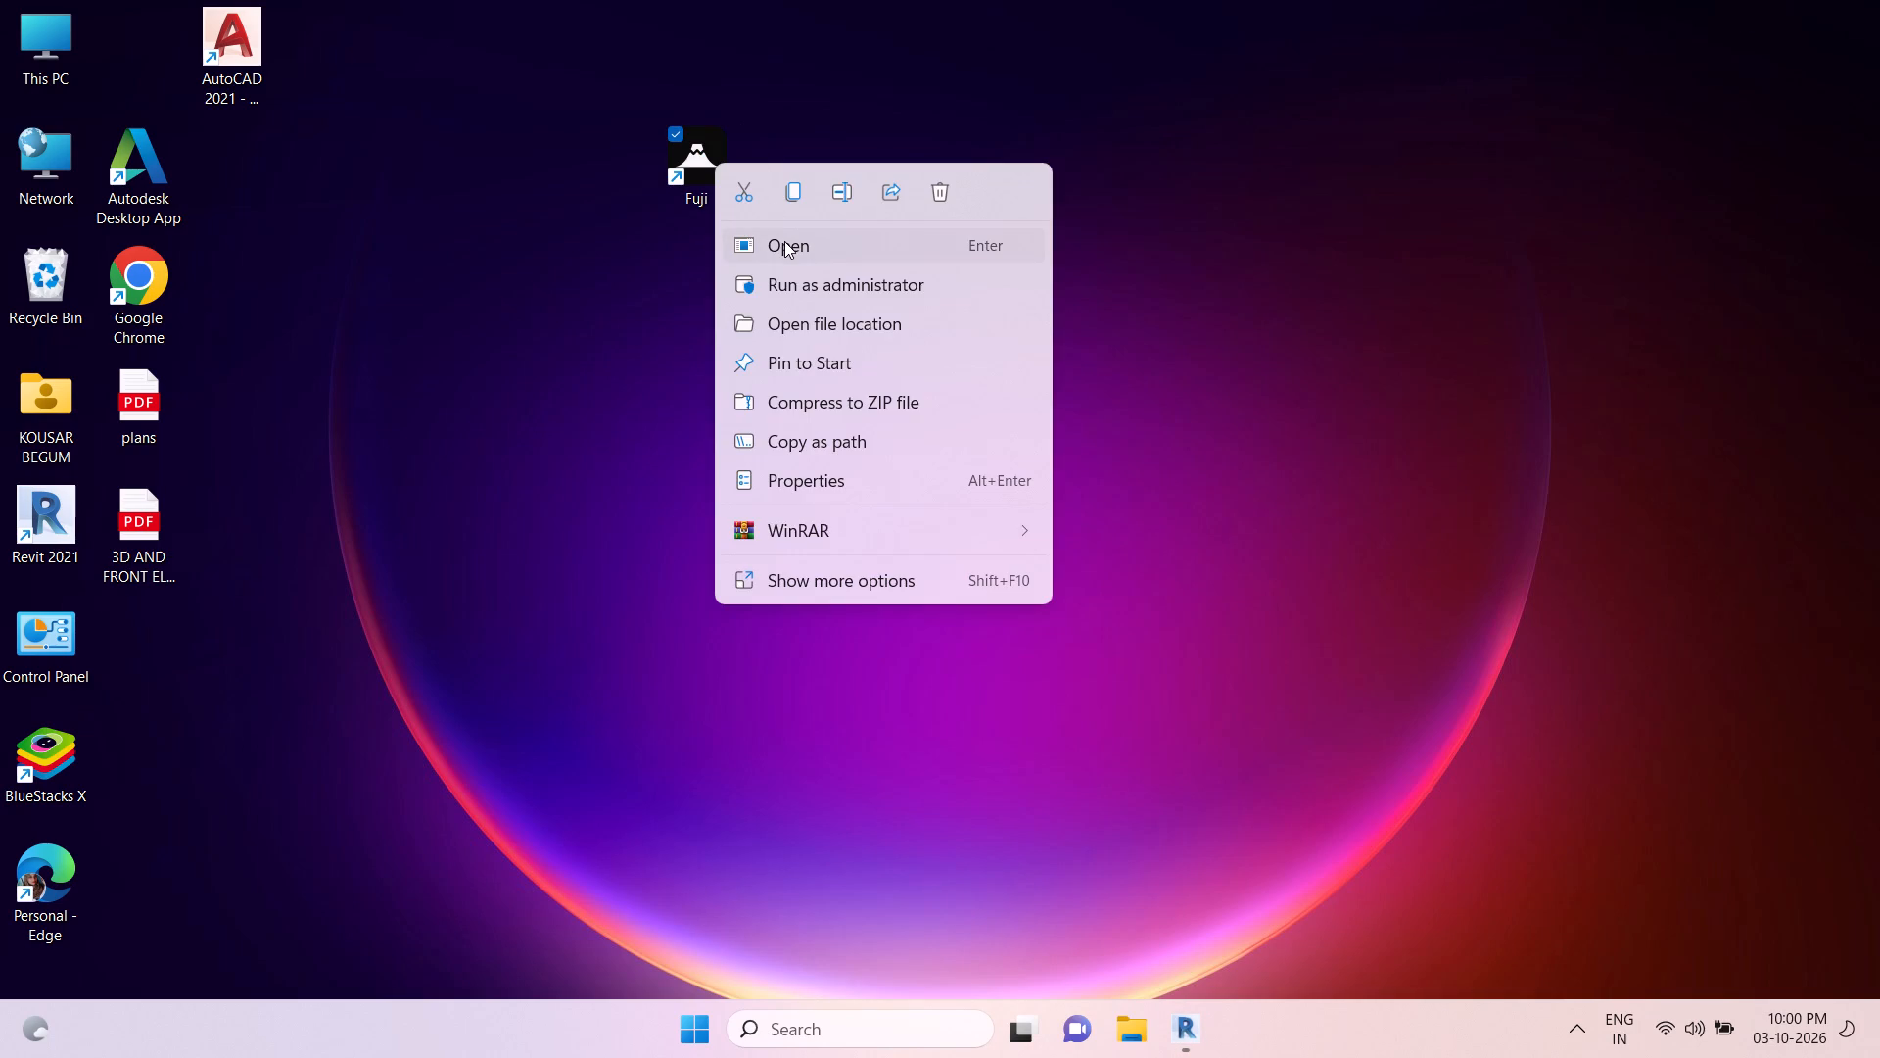
left_click(784, 241)
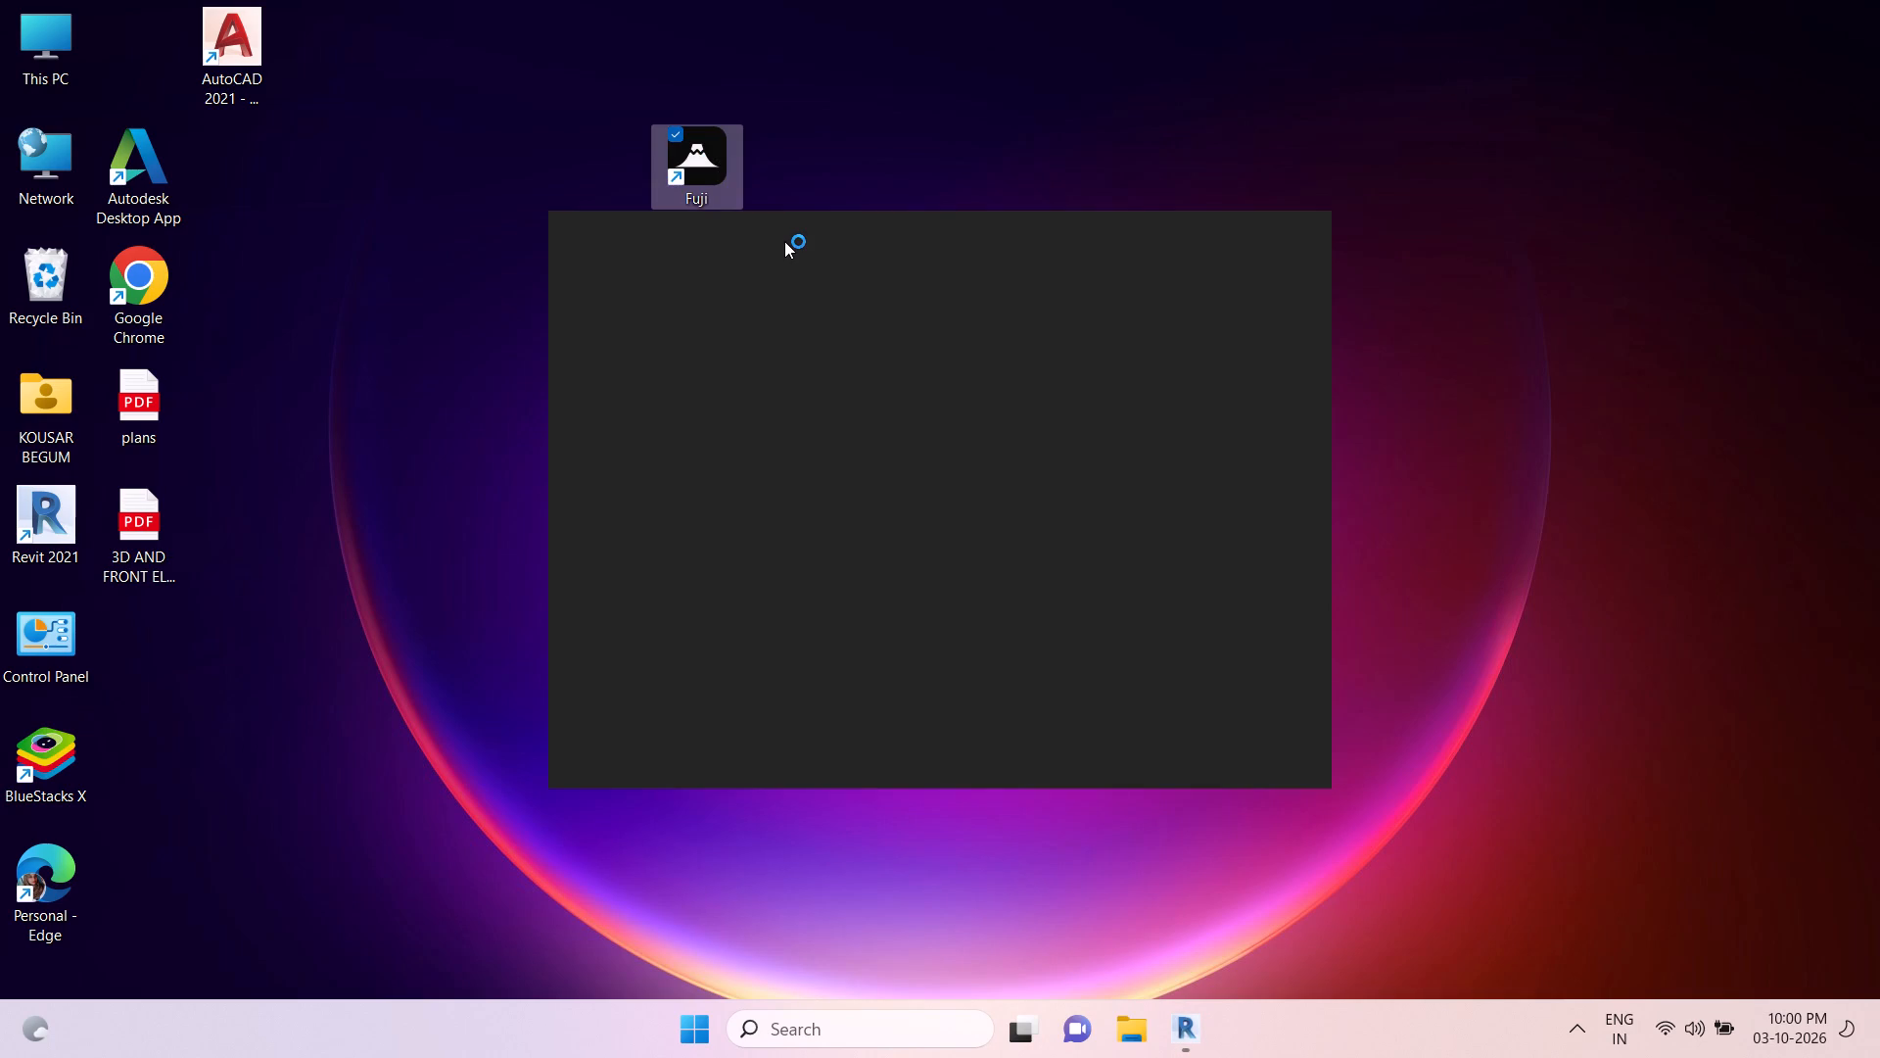
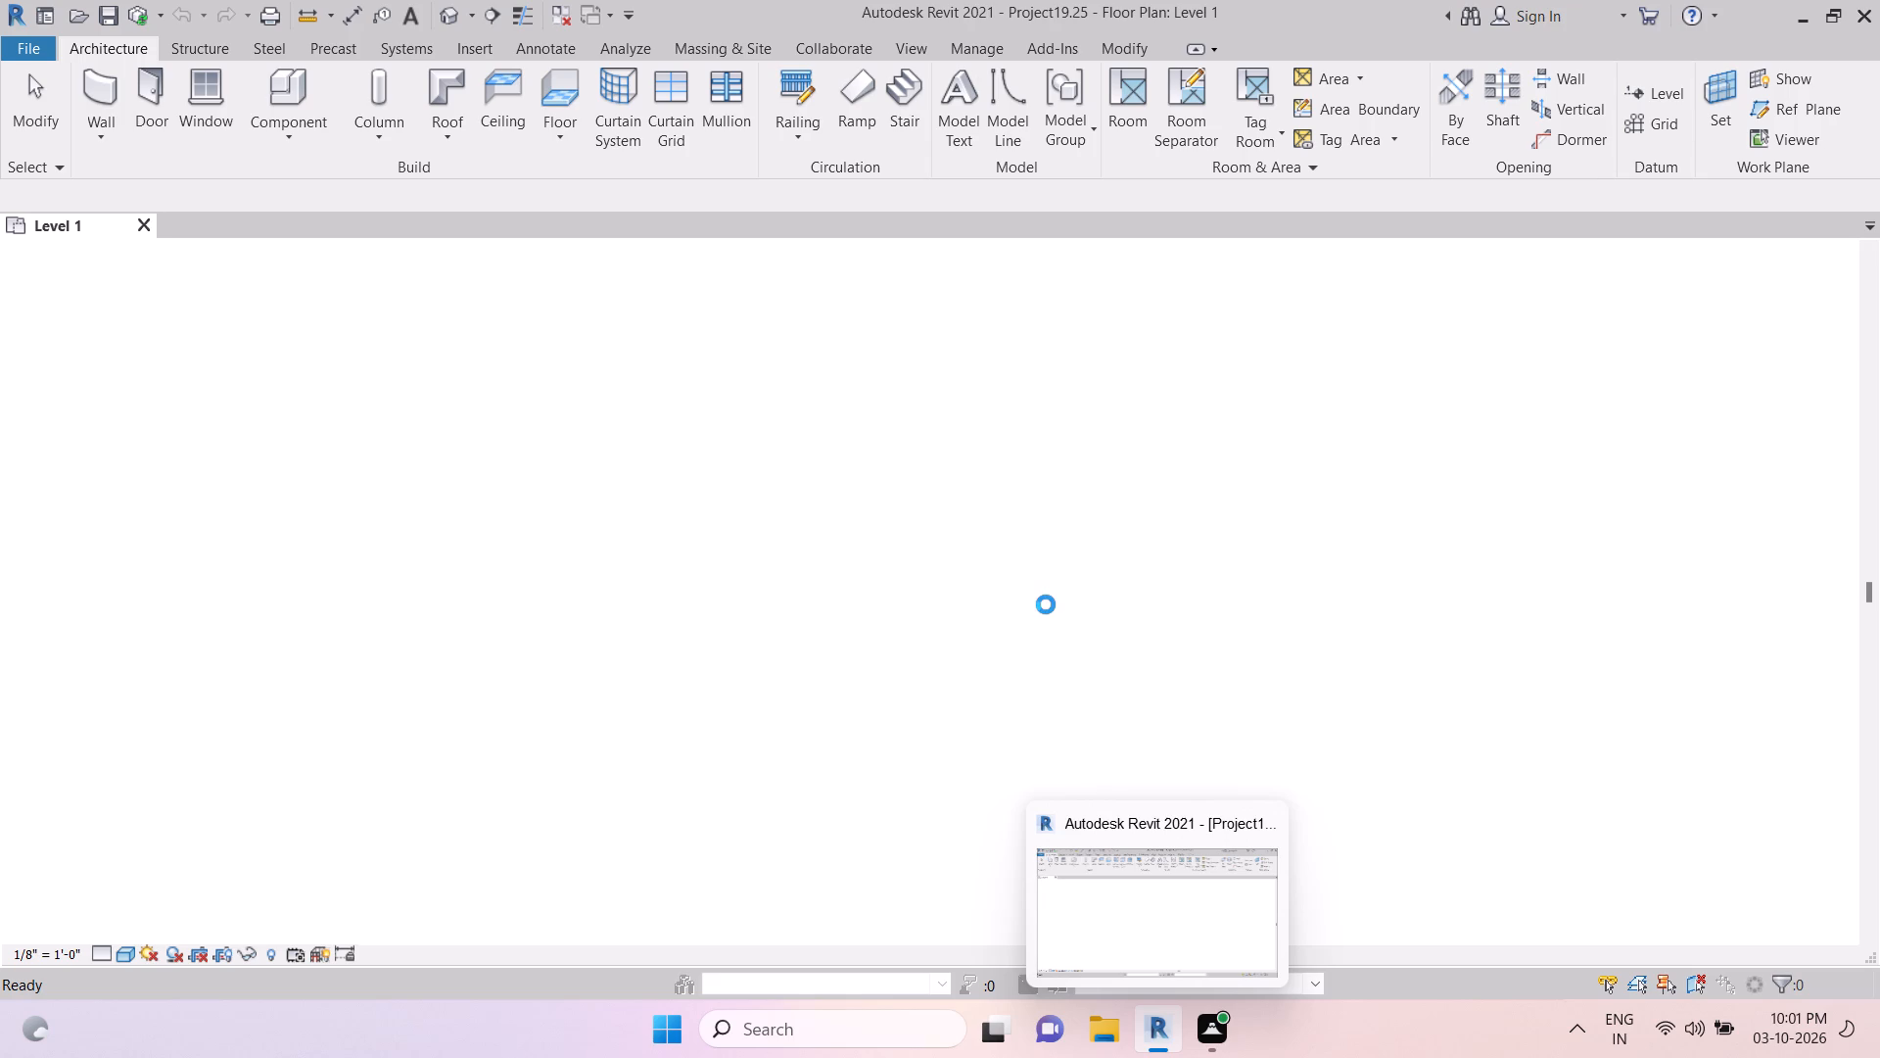
Restore the Project Browser and the Properties palette beside the Level 1 floor plan.
key("Escape")
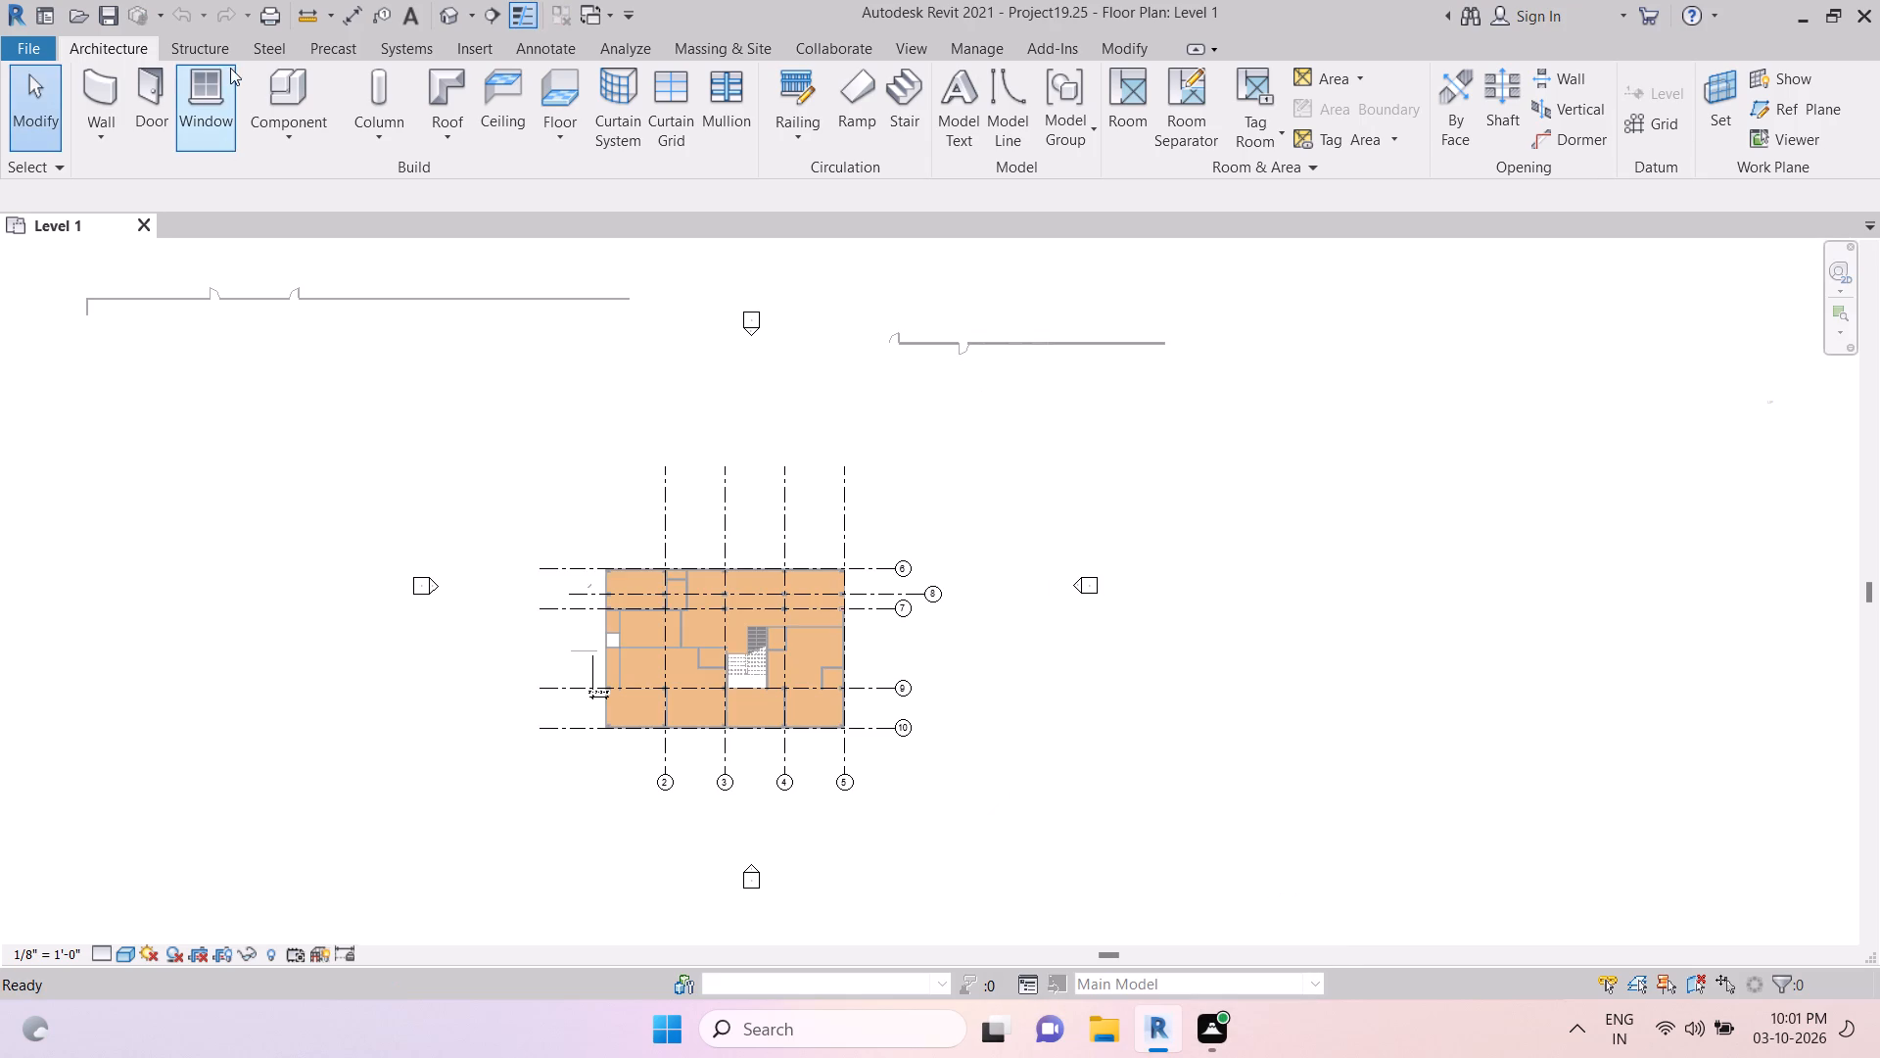
right_click(142, 430)
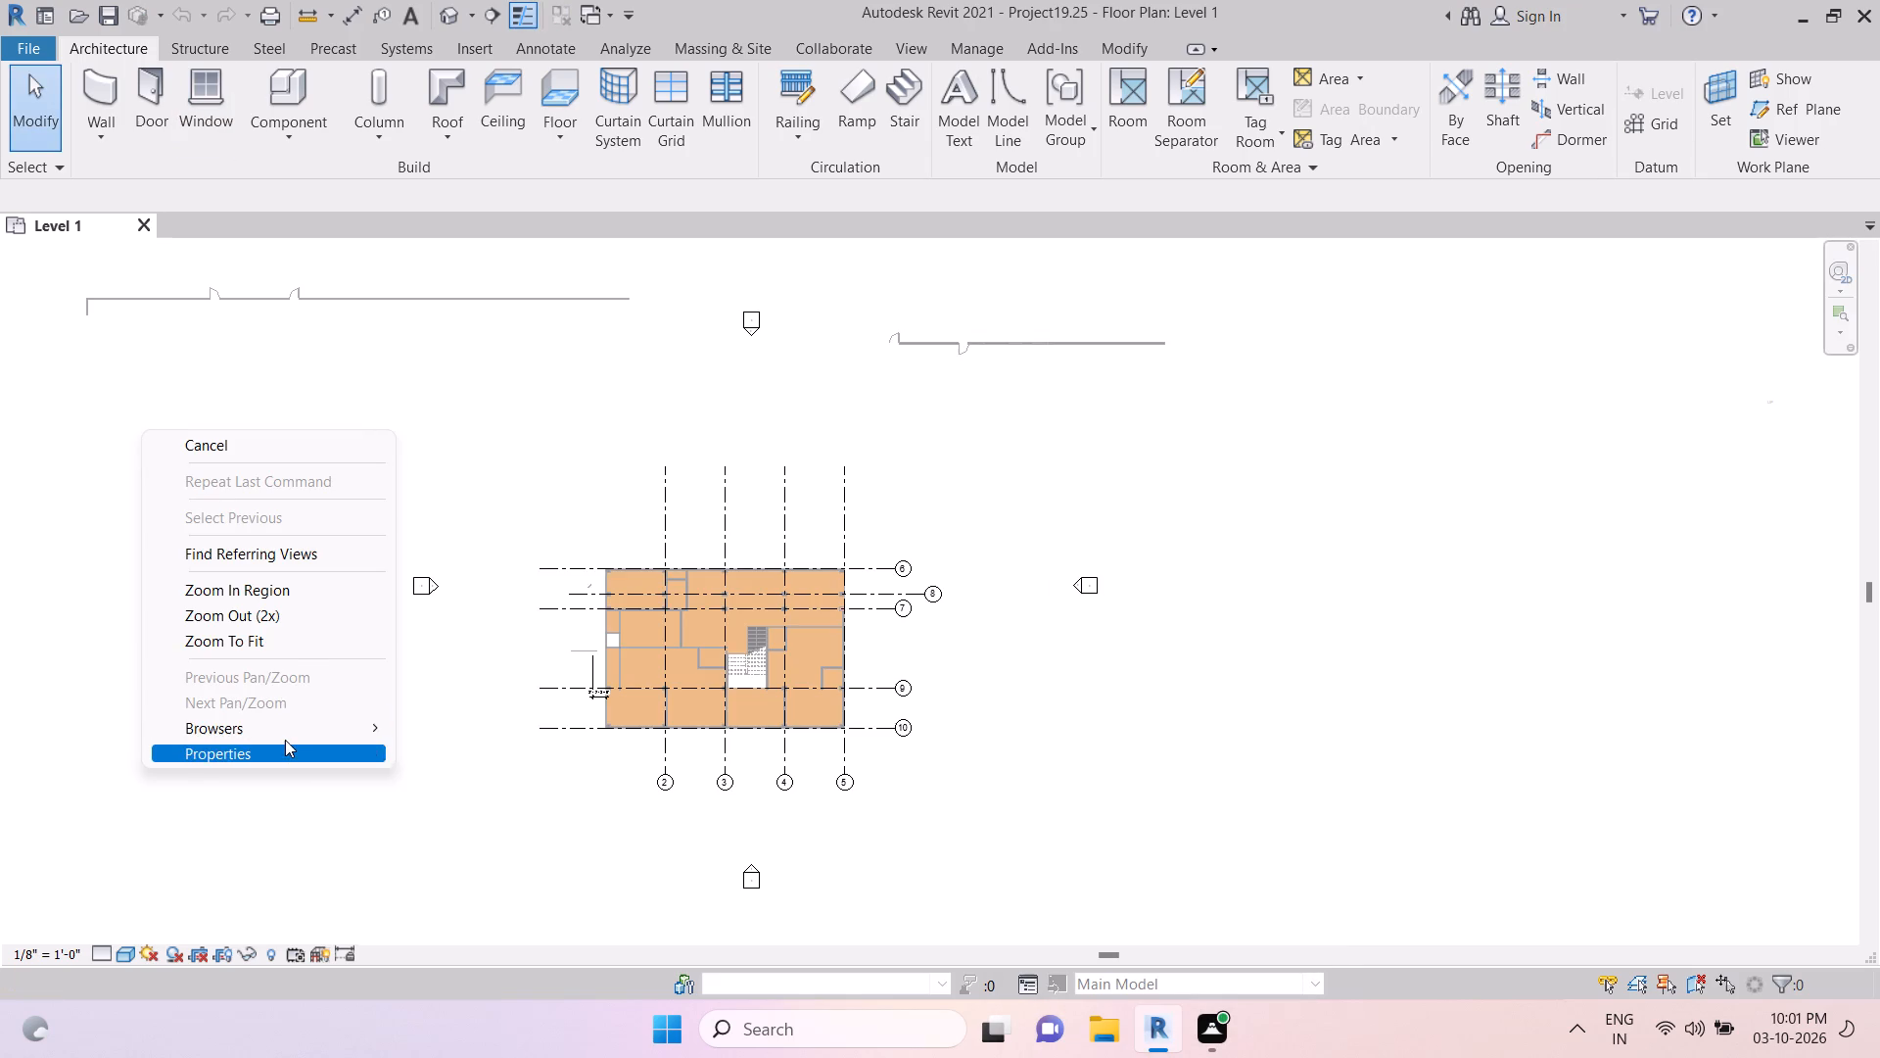
left_click(286, 739)
left_click(446, 716)
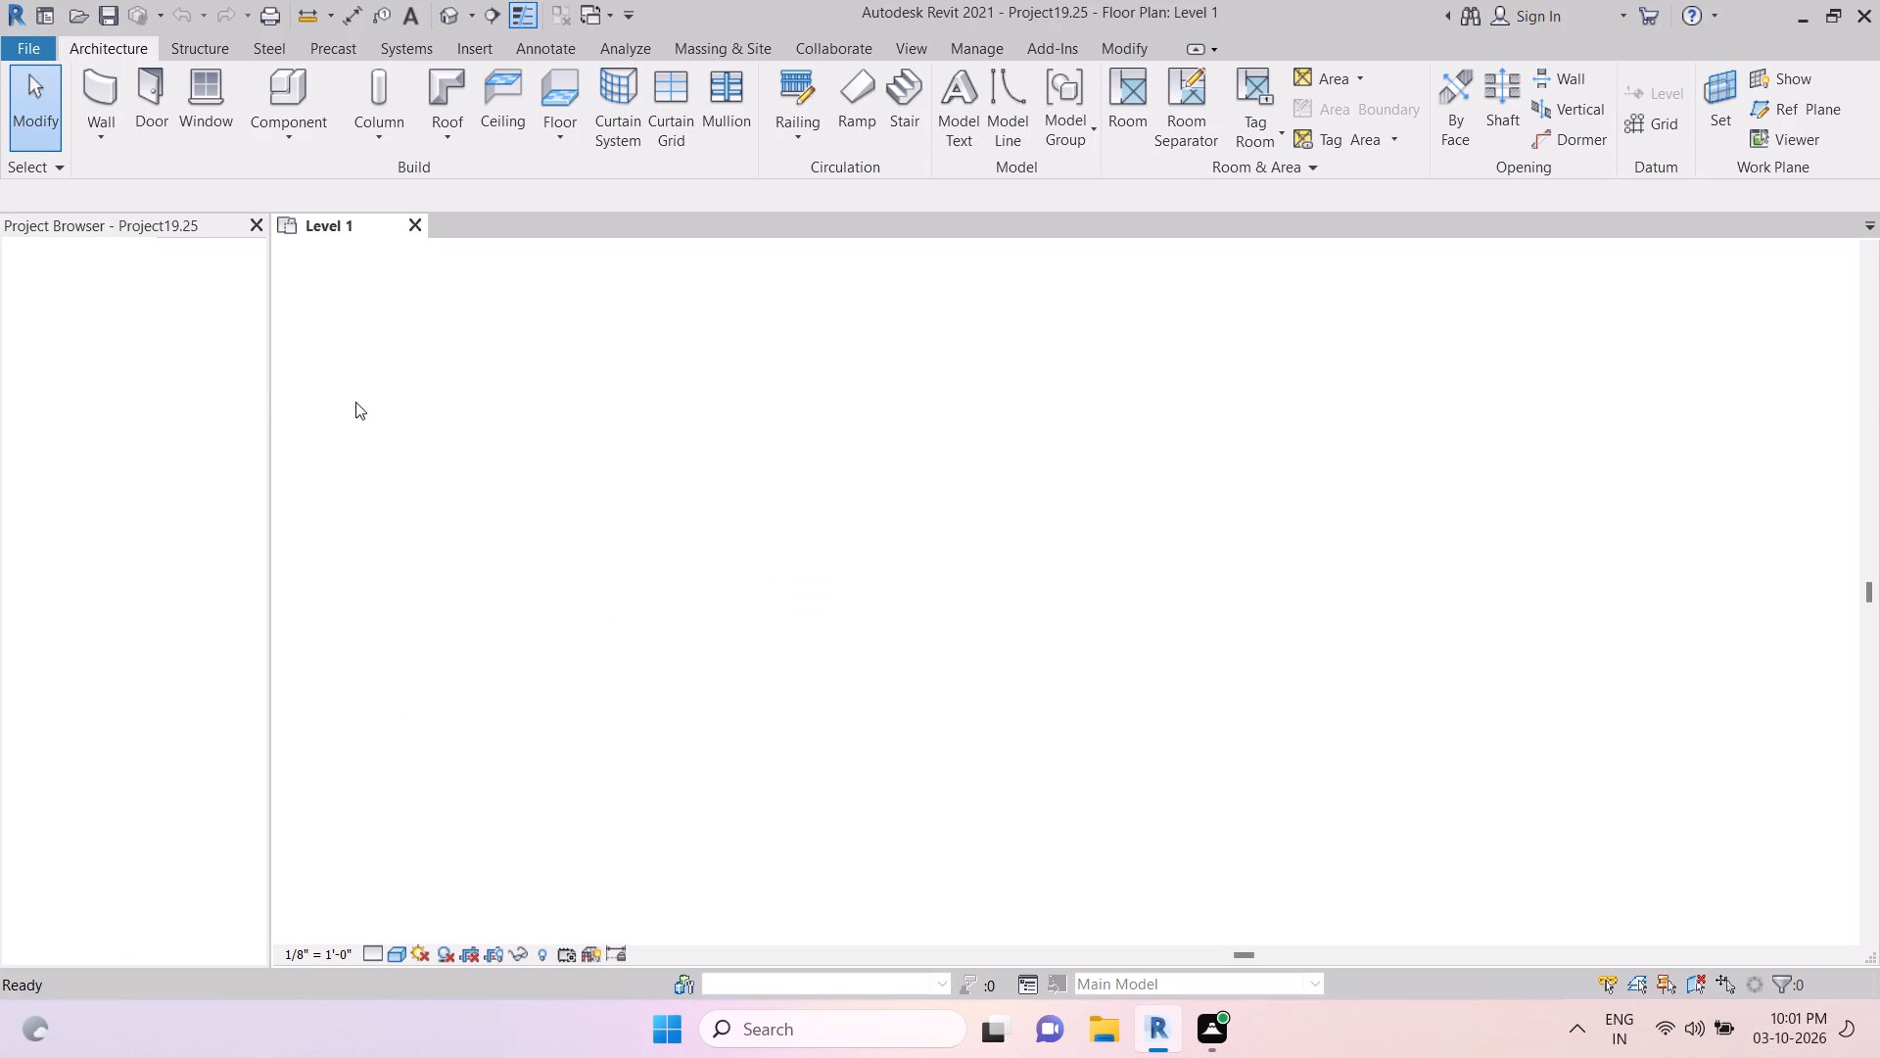
right_click(427, 474)
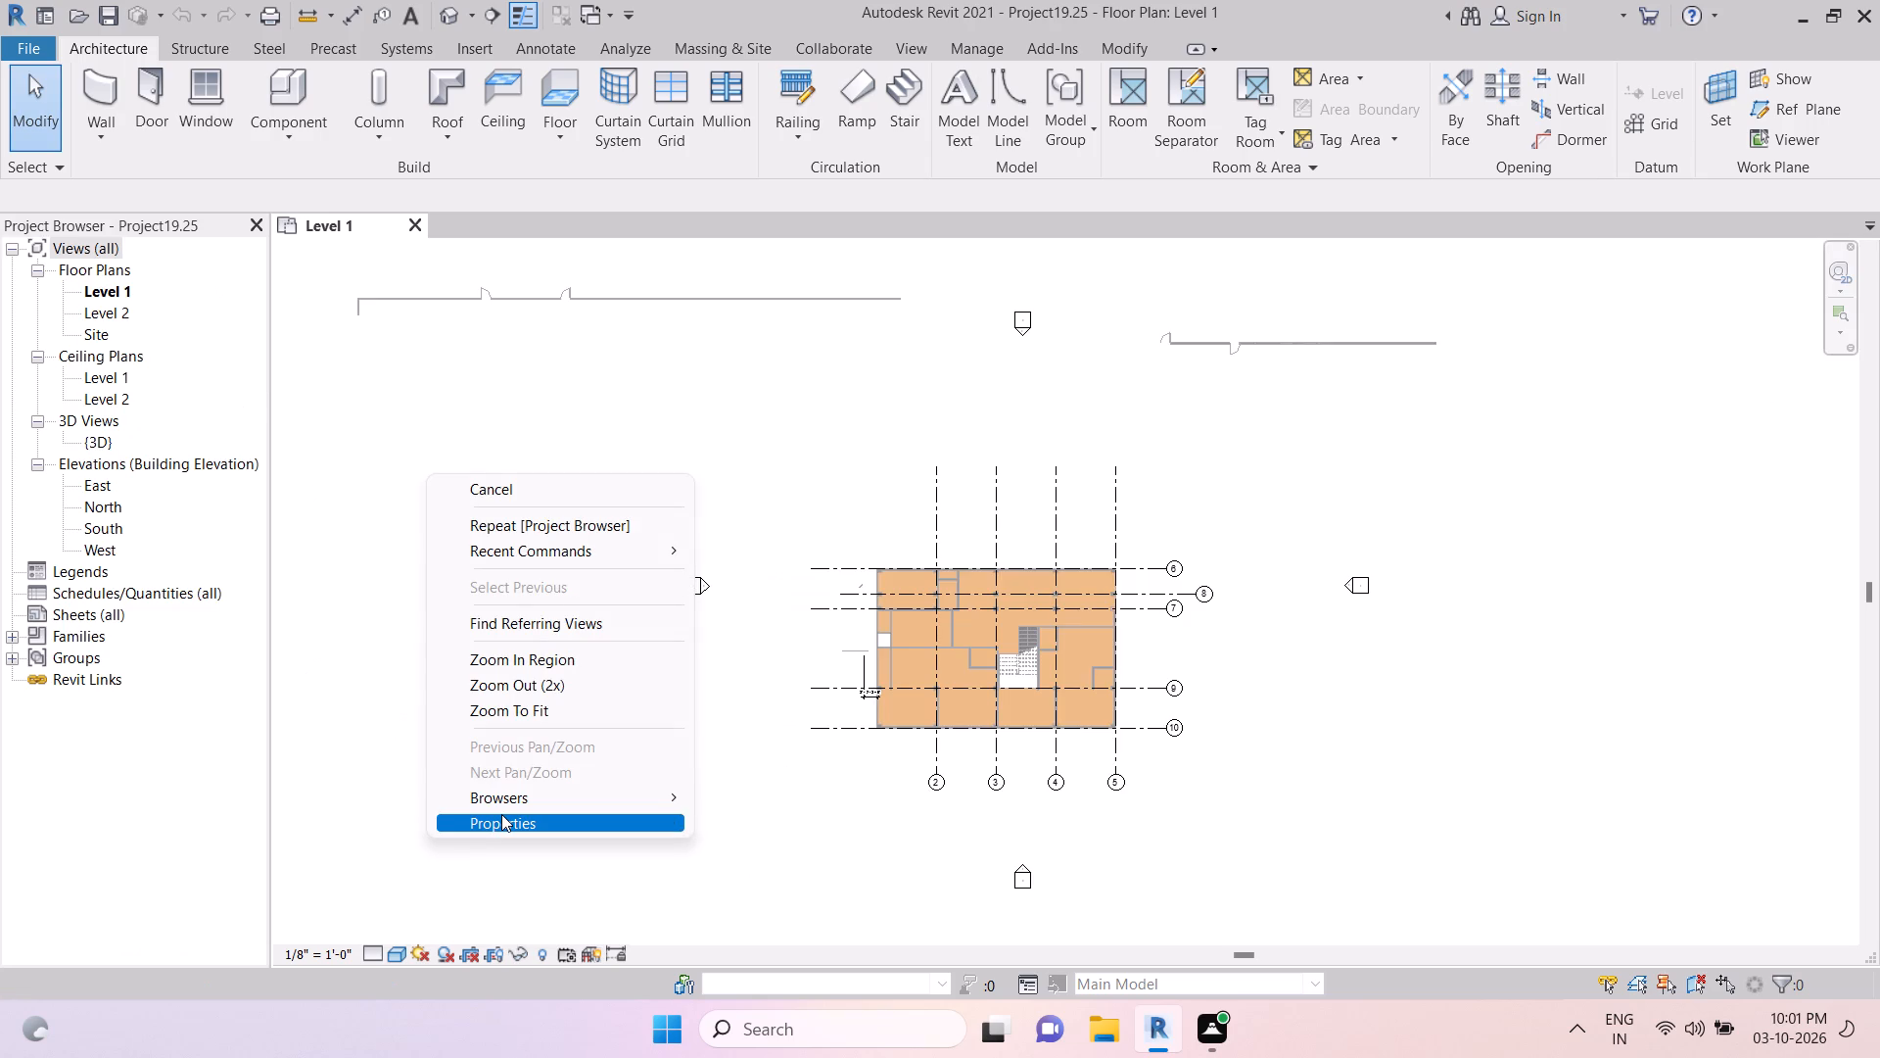
left_click(501, 814)
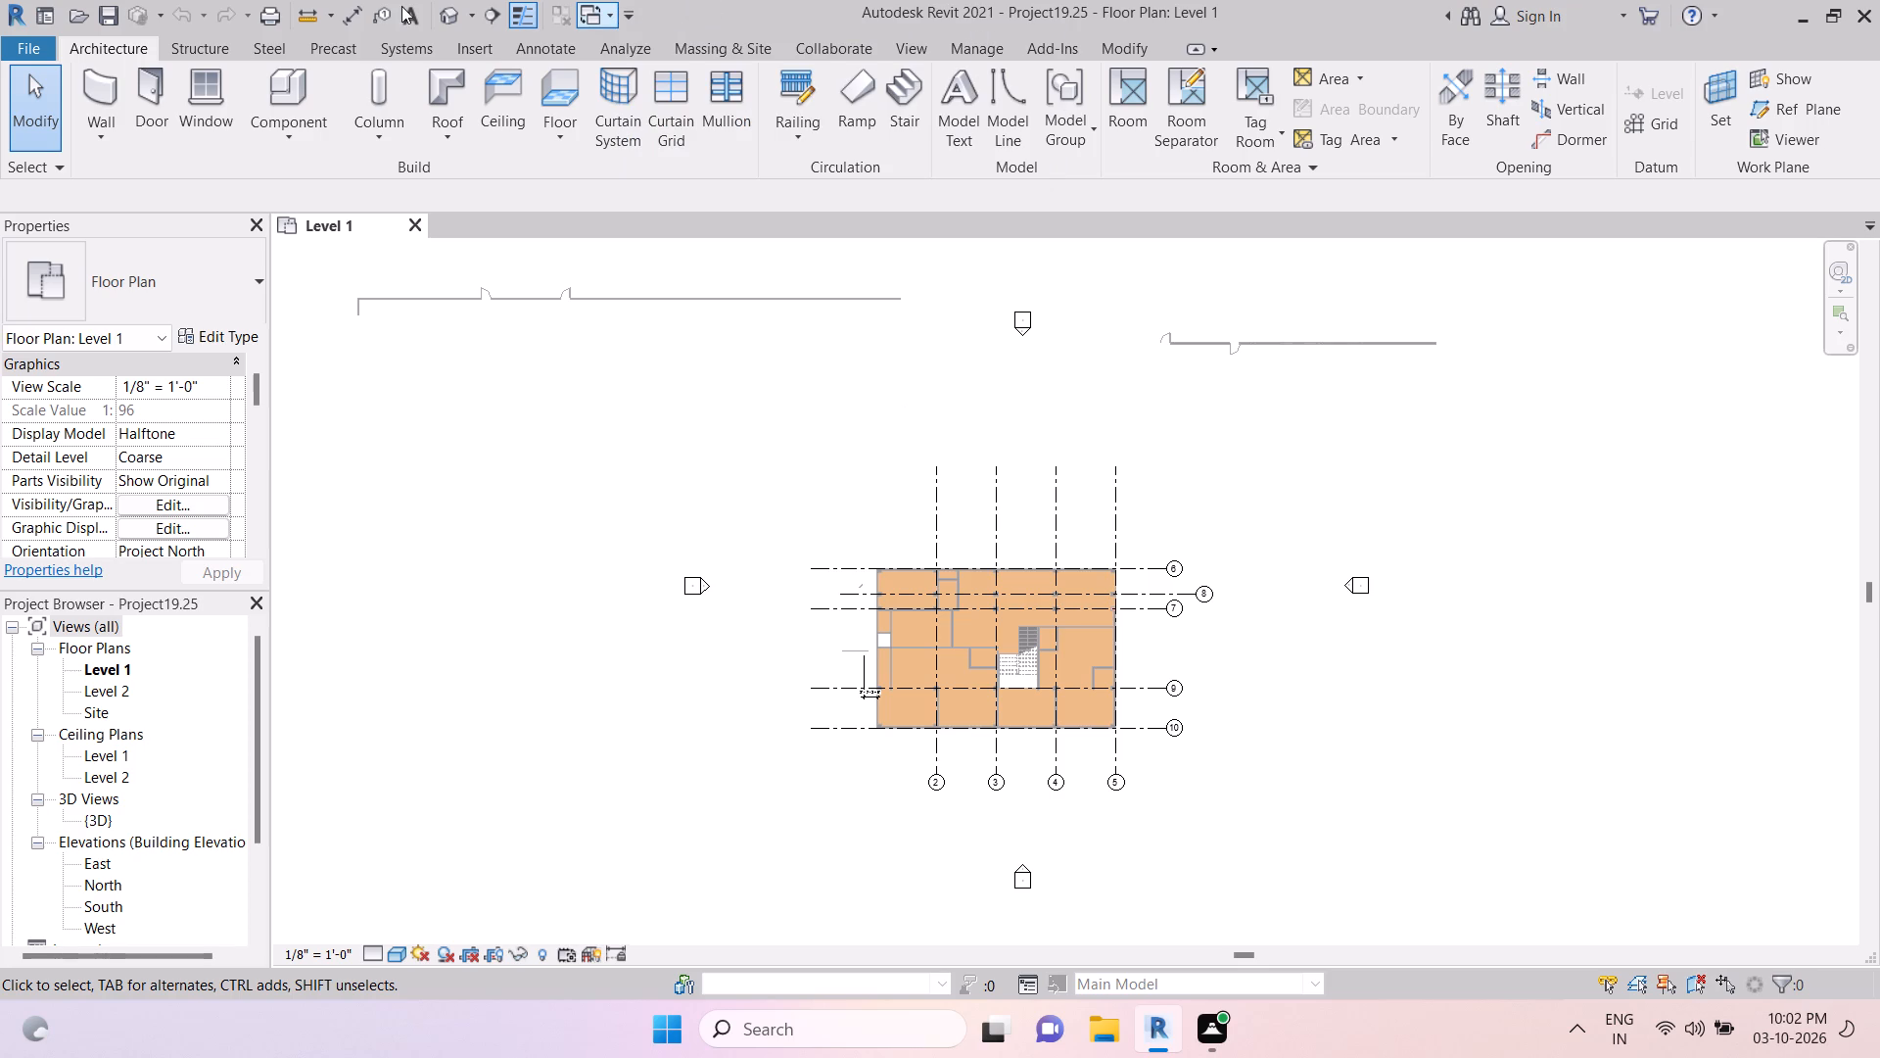
Open the default 3D view and dismiss the Autodesk Genuine notification card.
left_click(443, 20)
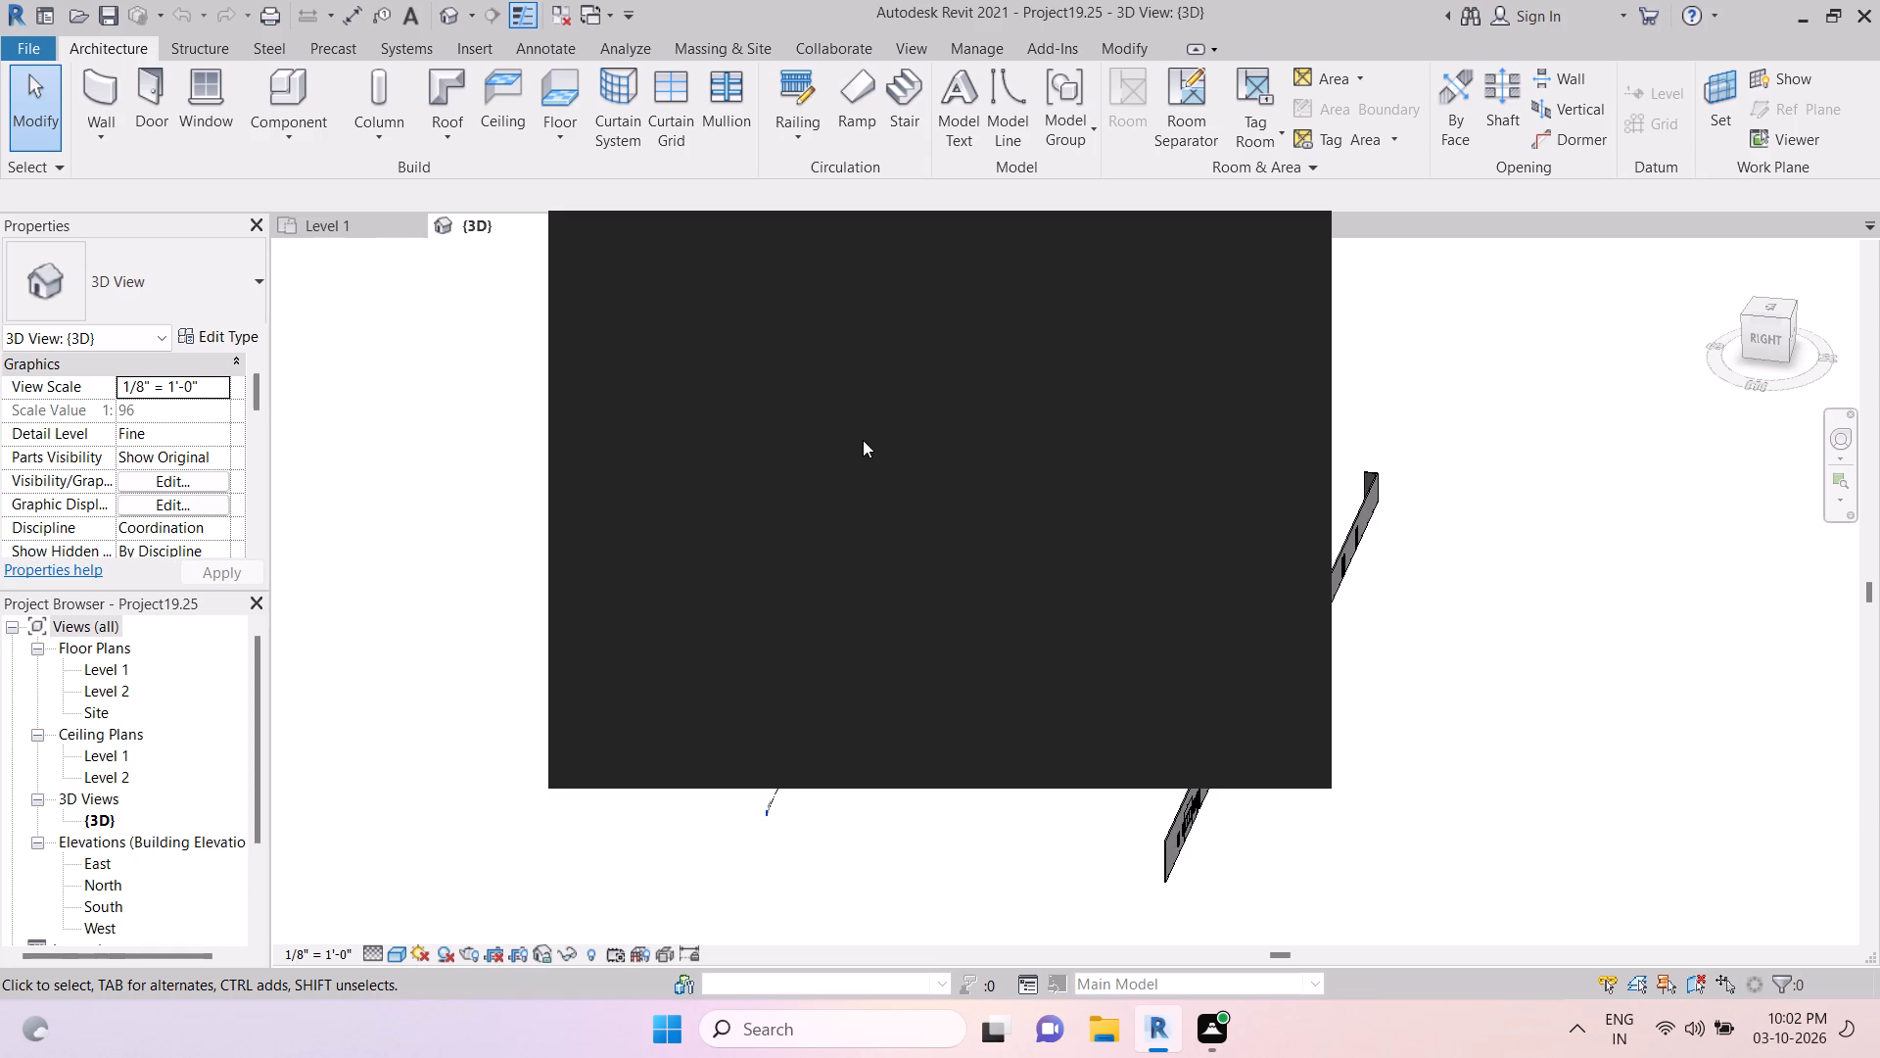
left_click(1277, 229)
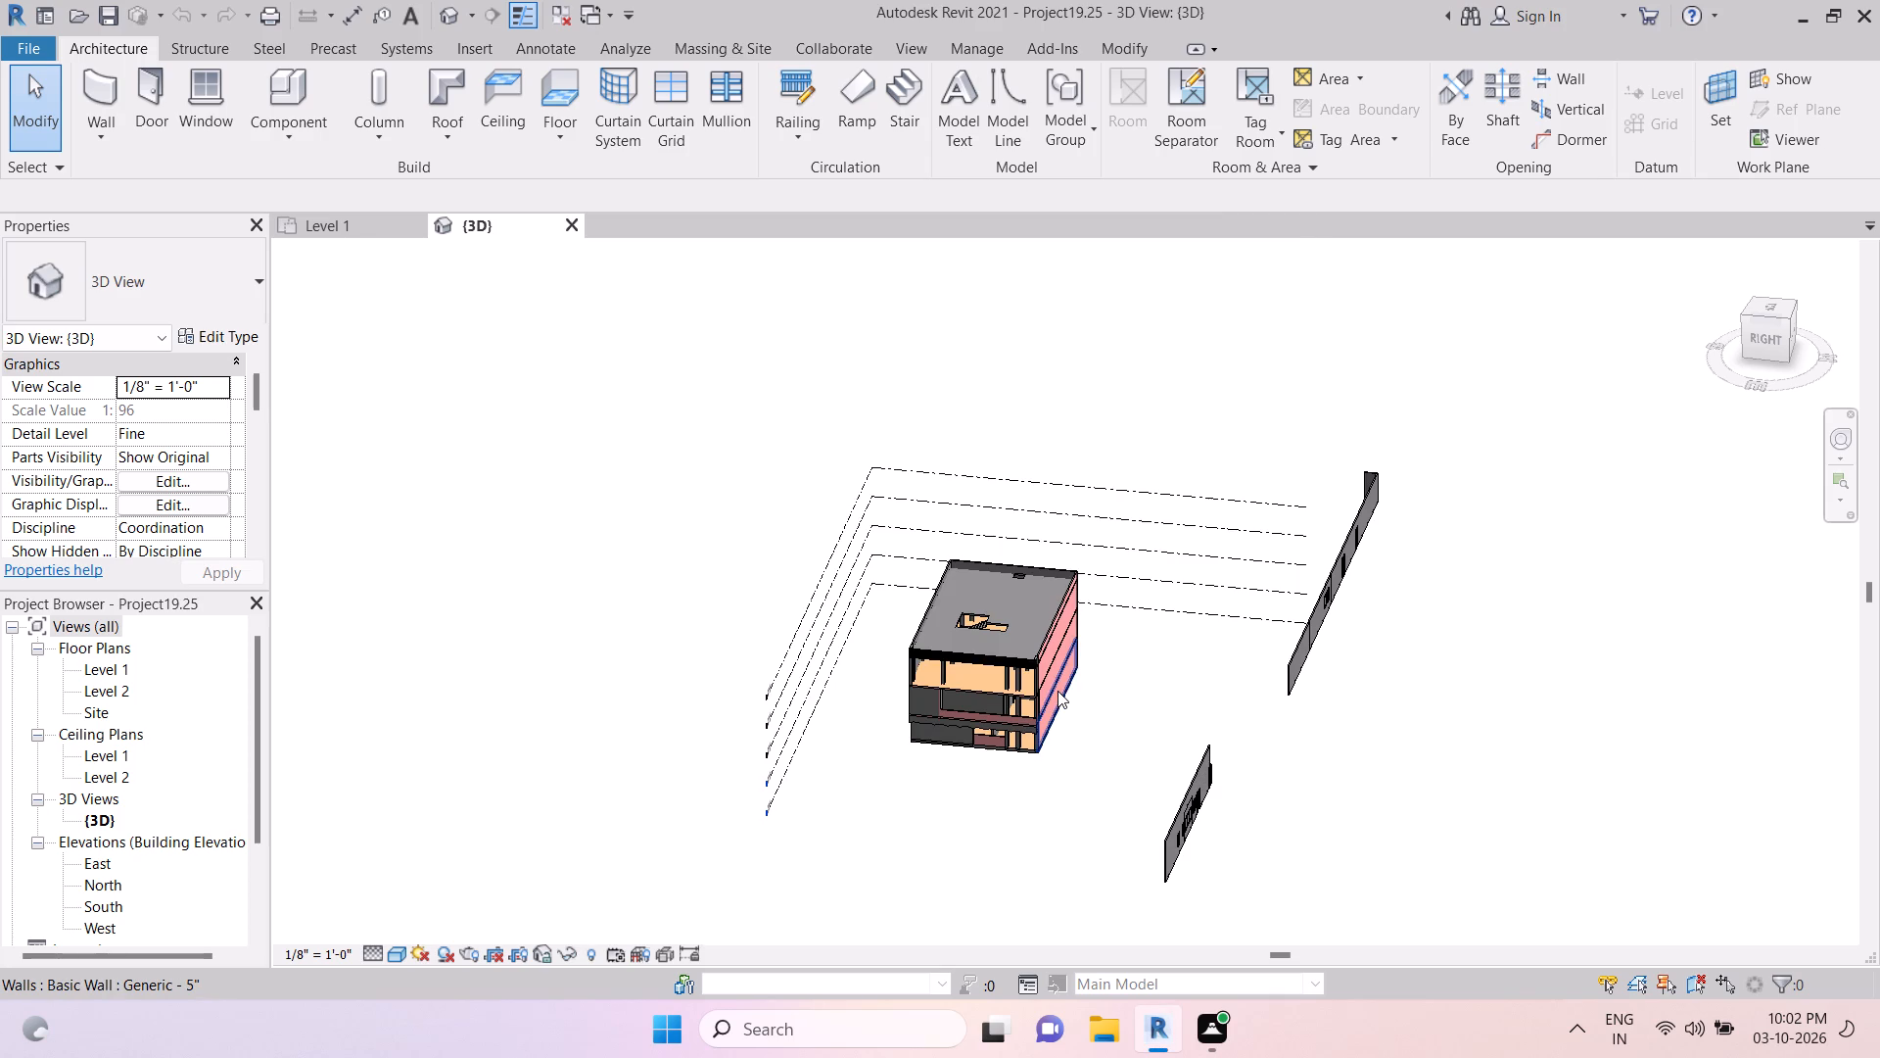
Delete the shorter detached wall run with its doors and windows standing away from the building.
middle_click_drag(1059, 692, 1159, 666, "shift")
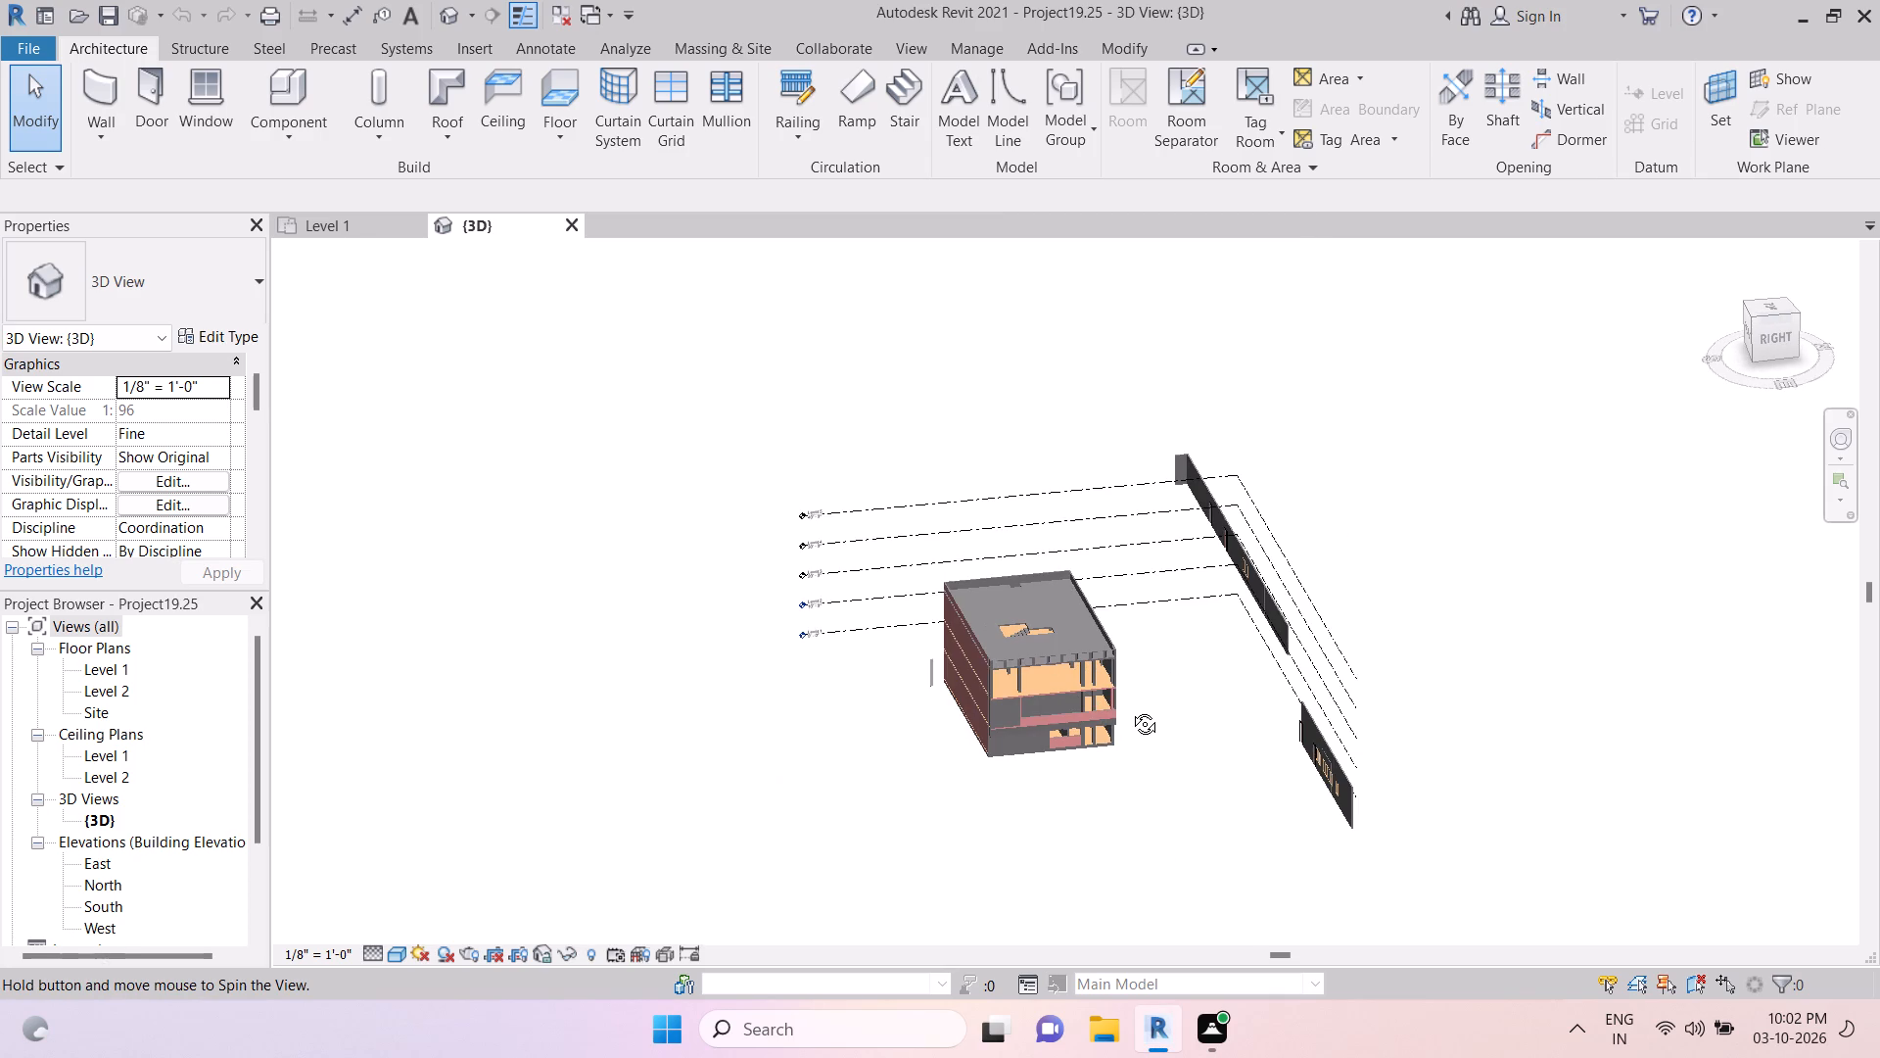
middle_click_drag(1135, 706, 1190, 682, "shift")
key("Escape")
key("Escape")
scroll(1362, 681, "up", 6)
key("Escape")
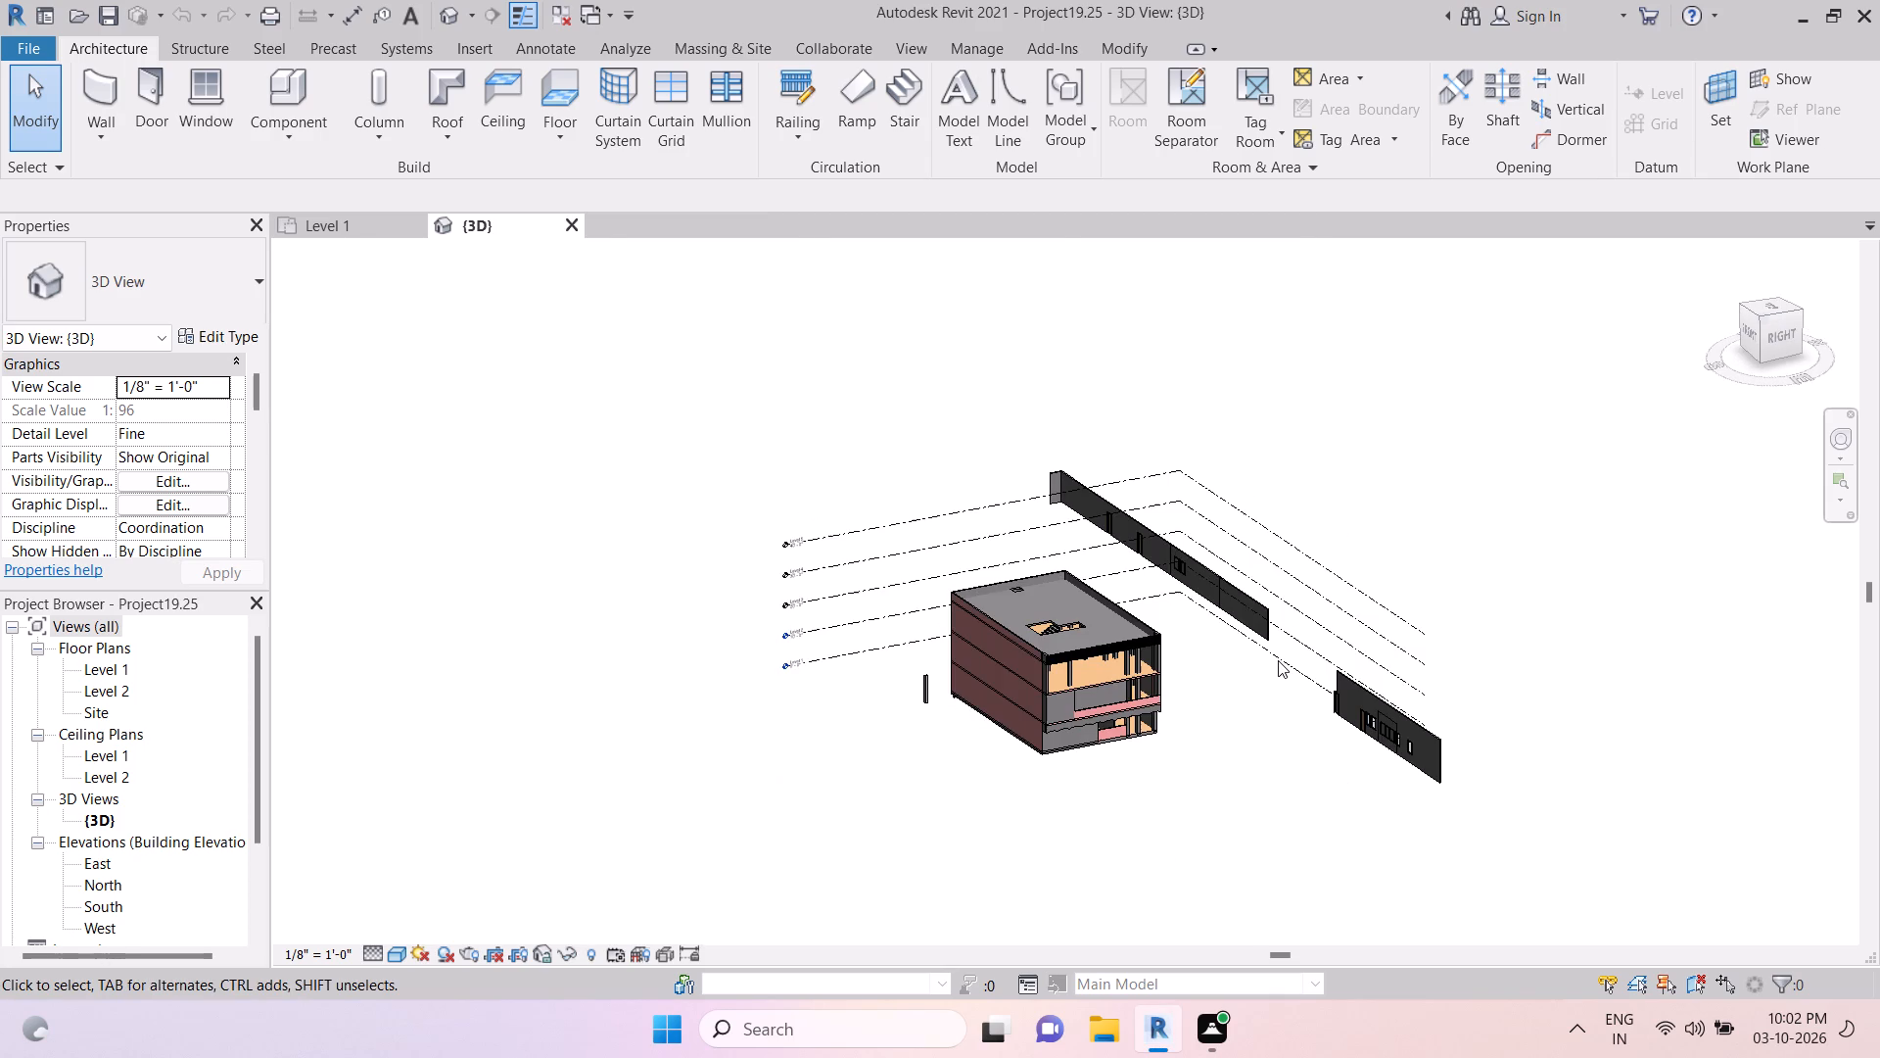
key("Escape")
left_click(1509, 796)
key("Delete")
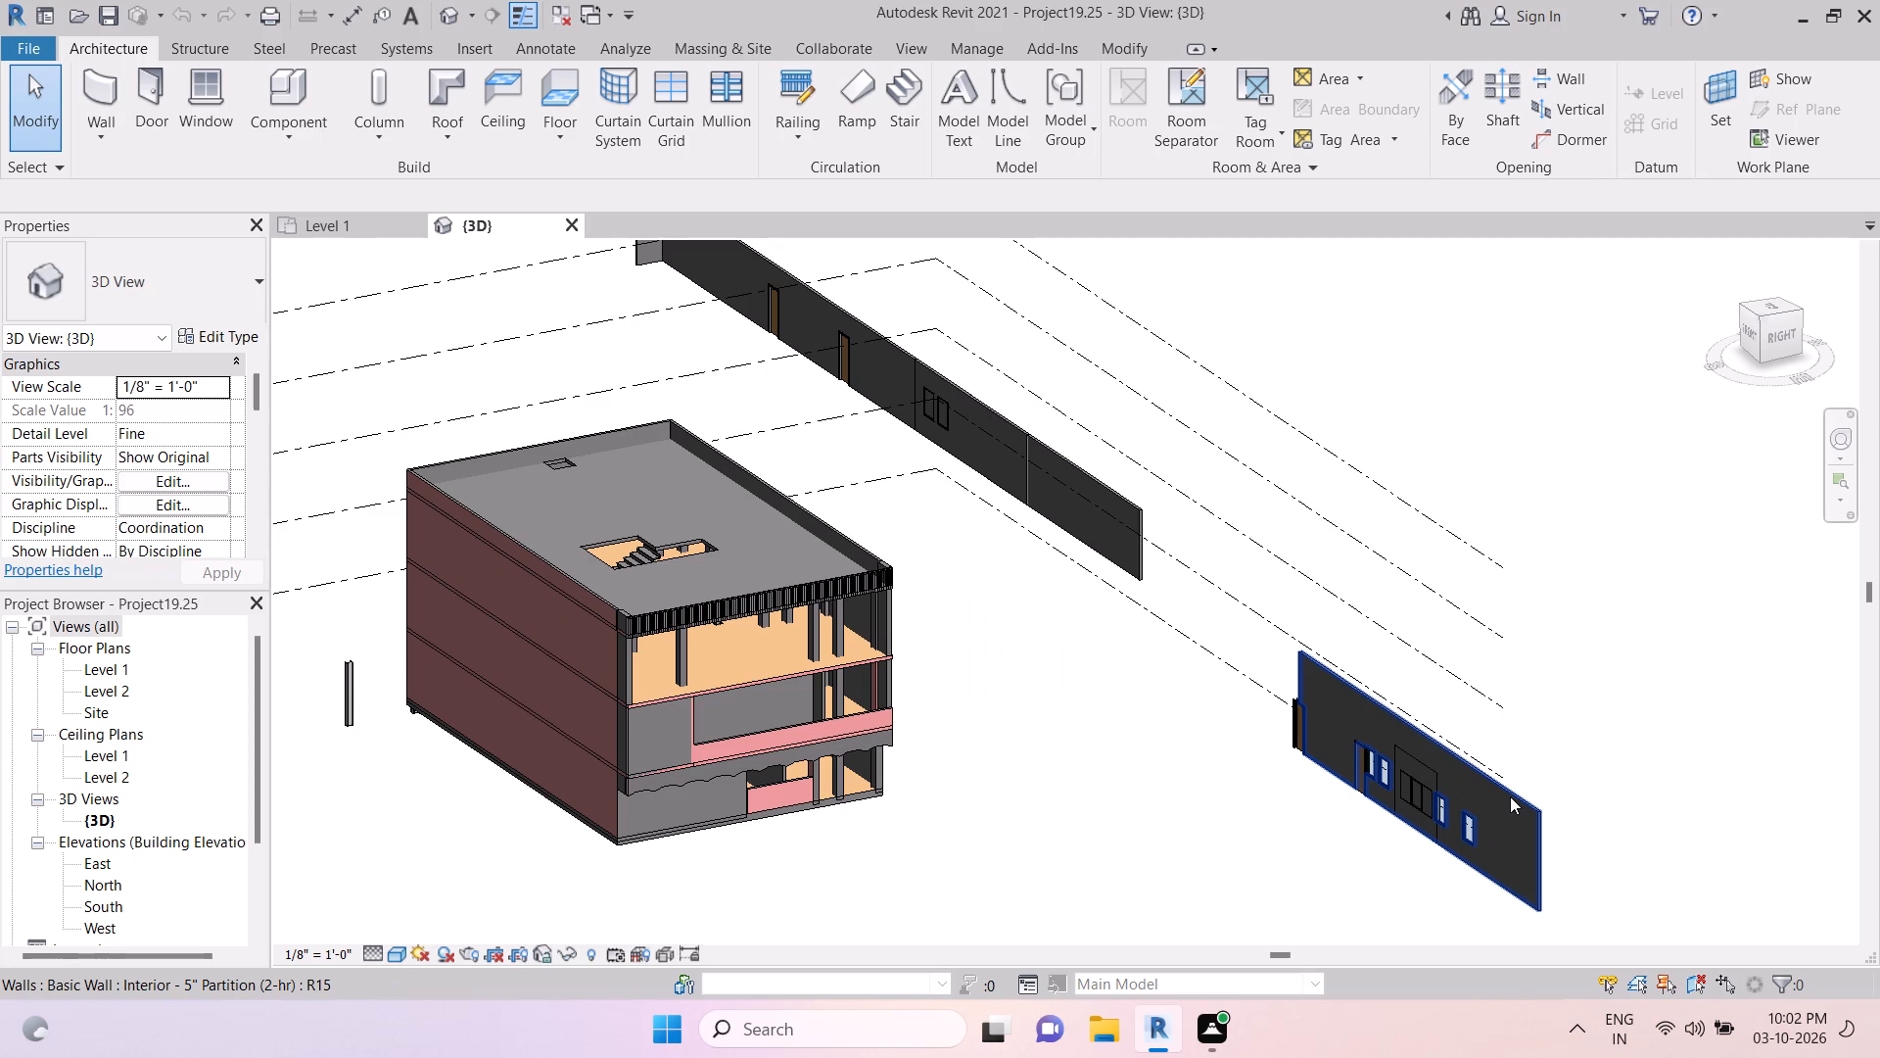
left_click(1444, 787)
key("Delete")
scroll(1432, 773, "up", 6)
left_click(1431, 772)
key("Delete")
Delete the longer detached partition wall run behind the building, including its short return wall.
scroll(1430, 772, "down", 6)
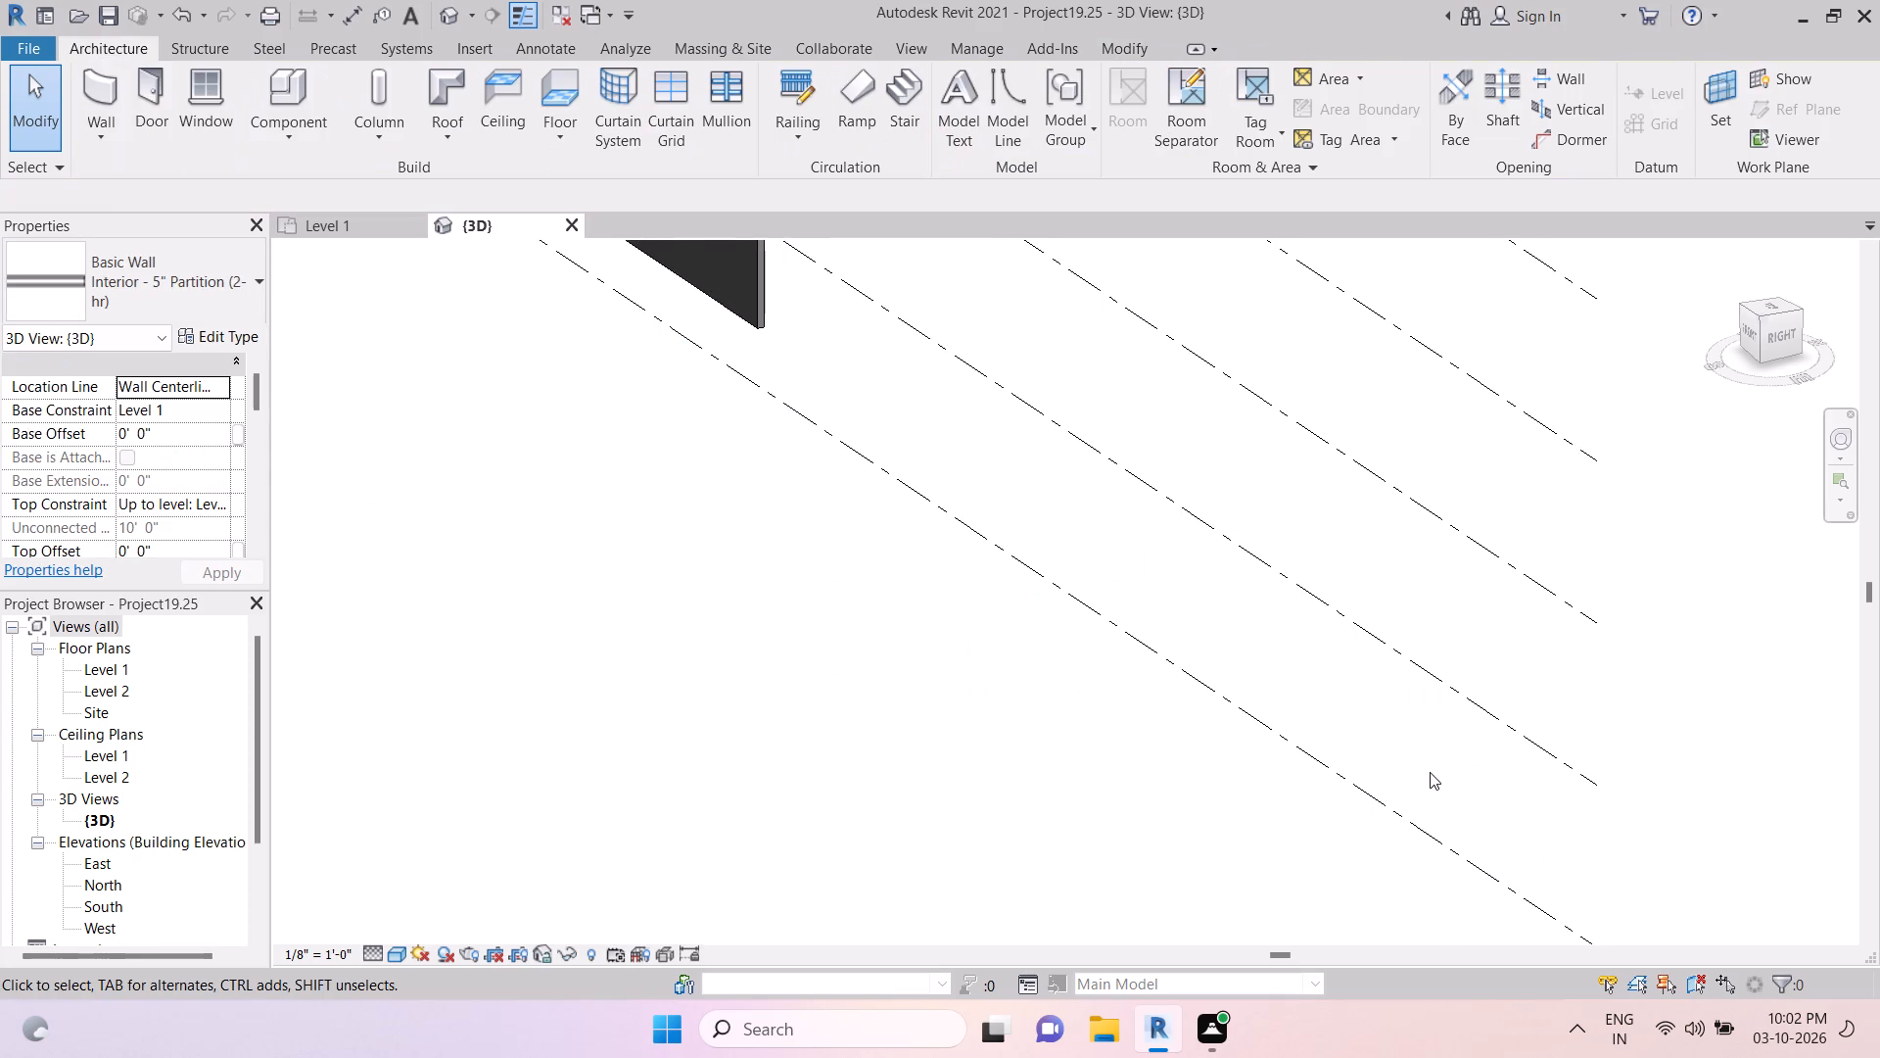
left_click(1137, 515)
key("Delete")
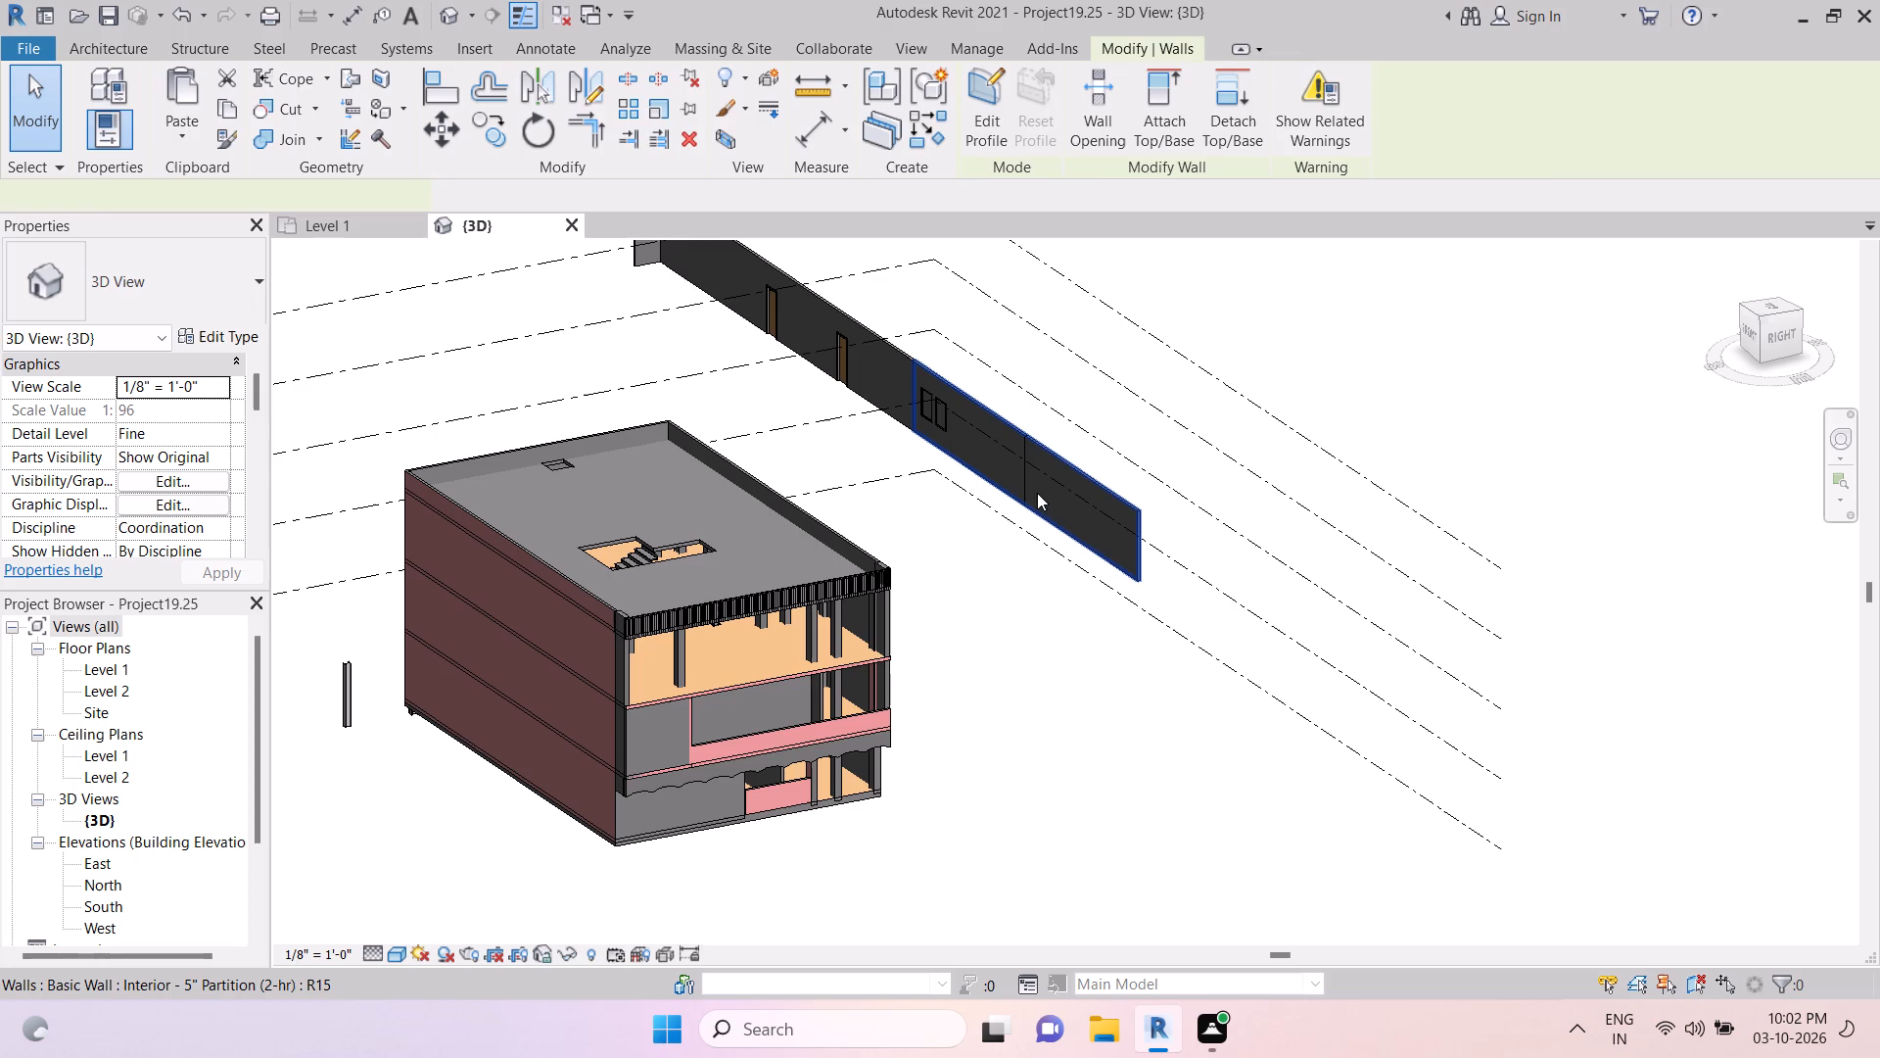
middle_click_drag(1011, 509, 1076, 692)
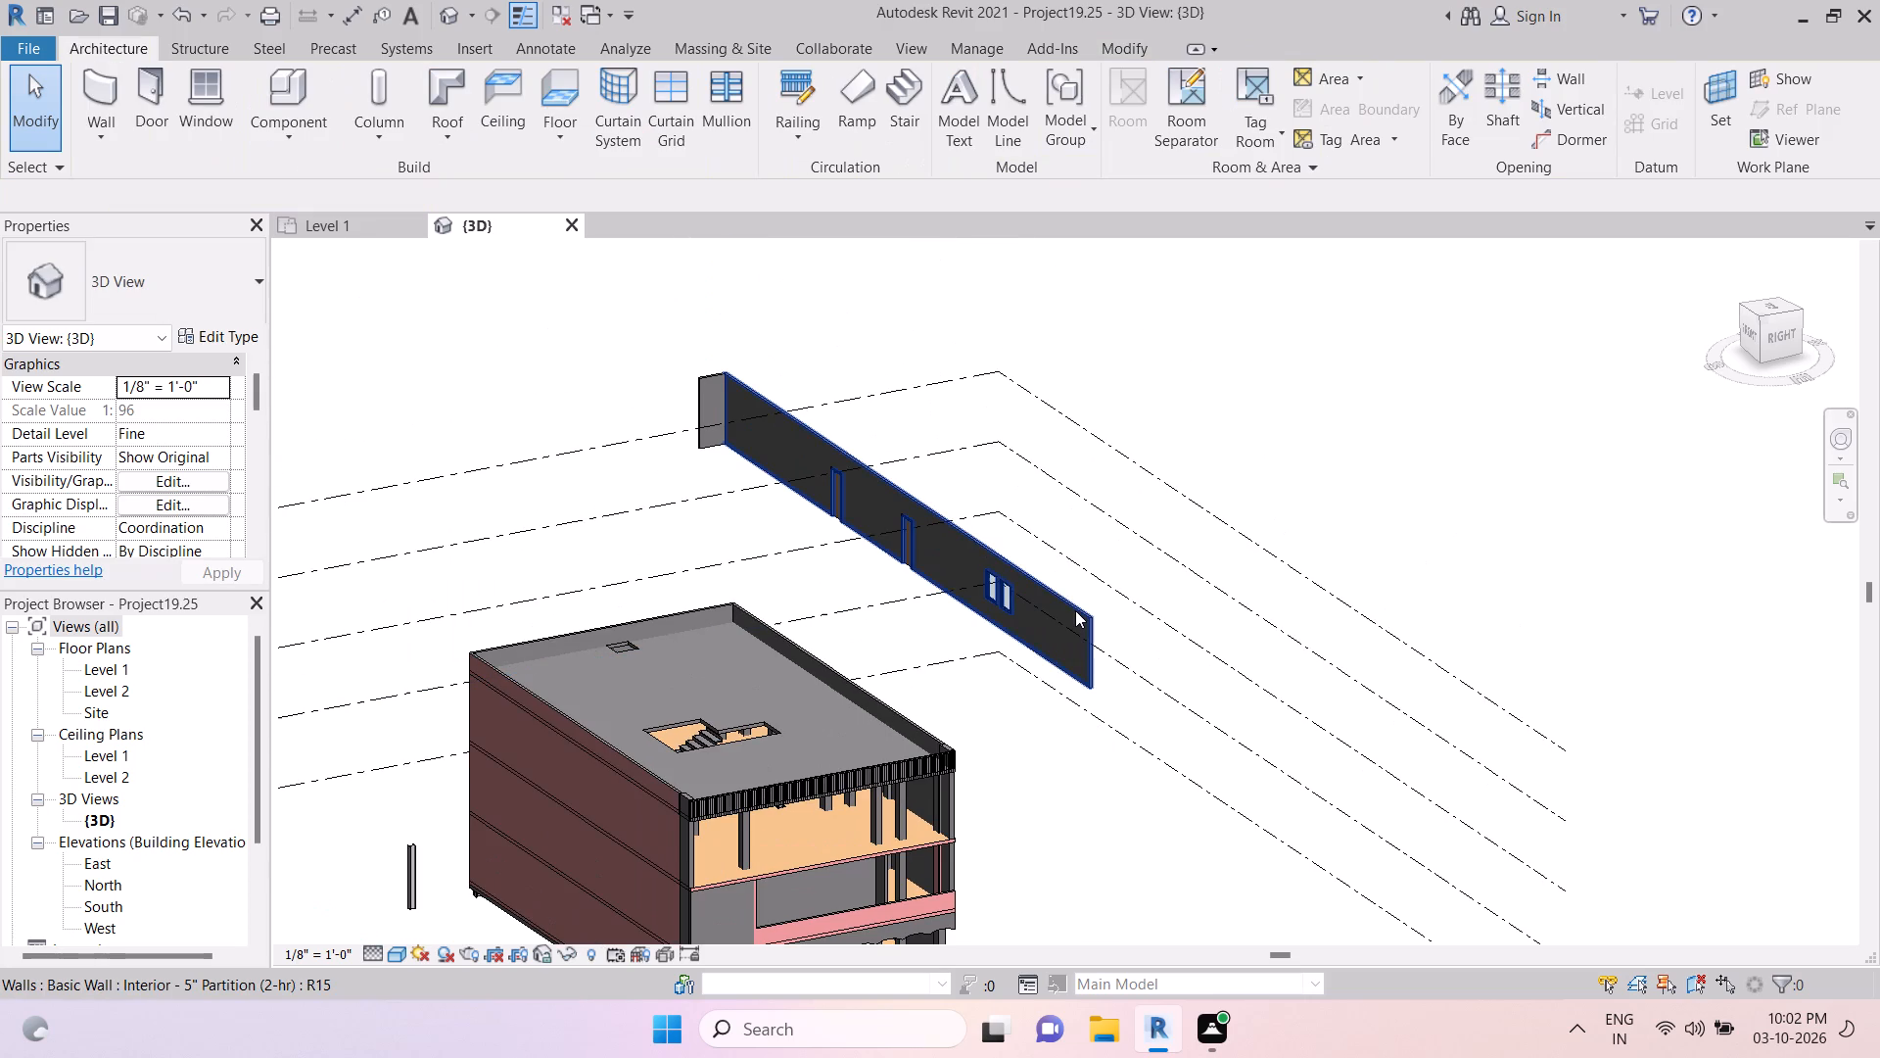
left_click(1075, 610)
key("Delete")
left_click(728, 382)
key("Delete")
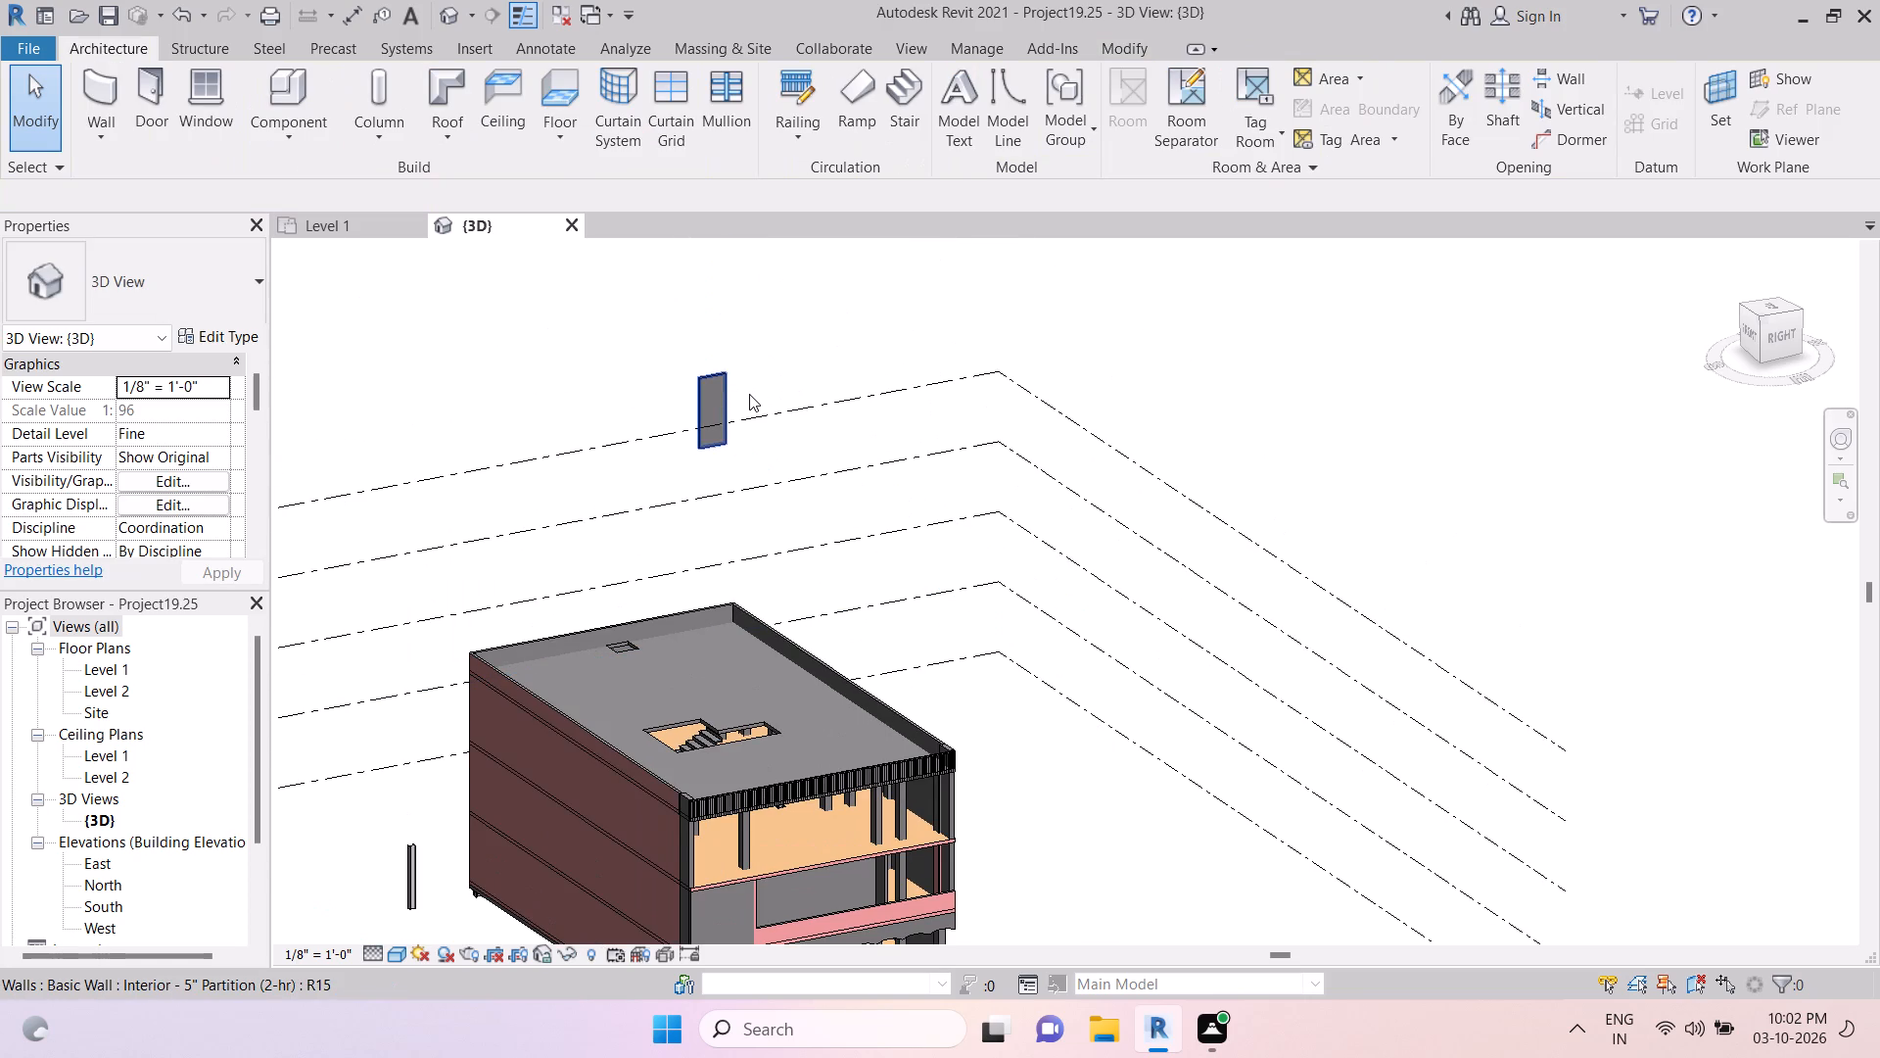
Delete the two stray W10X49 structural columns standing outside the building.
scroll(809, 414, "down", 4)
middle_click_drag(716, 718, 944, 797)
middle_click_drag(784, 821, 906, 806)
key("Escape")
key("Escape")
scroll(768, 786, "up", 5)
key("Escape")
key("Escape")
scroll(767, 798, "up", 4)
key("Escape")
key("Escape")
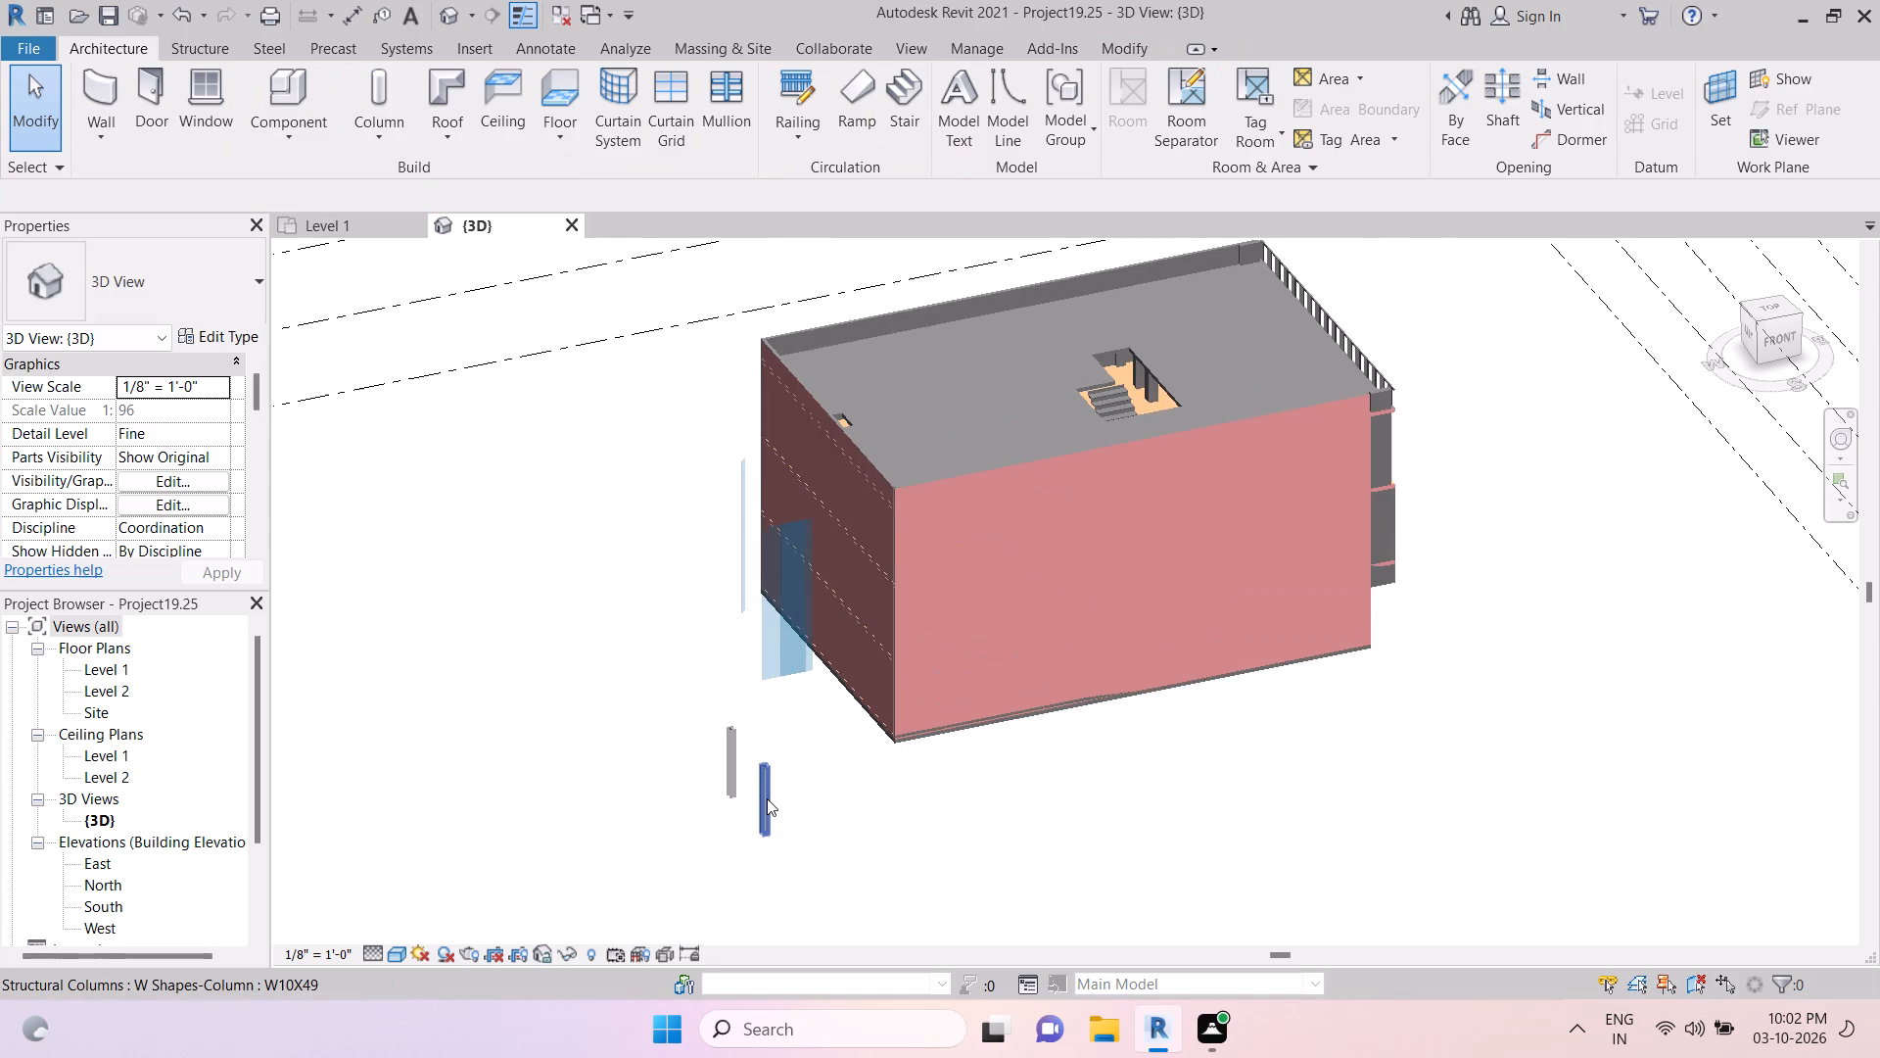
left_click(767, 793)
key("Delete")
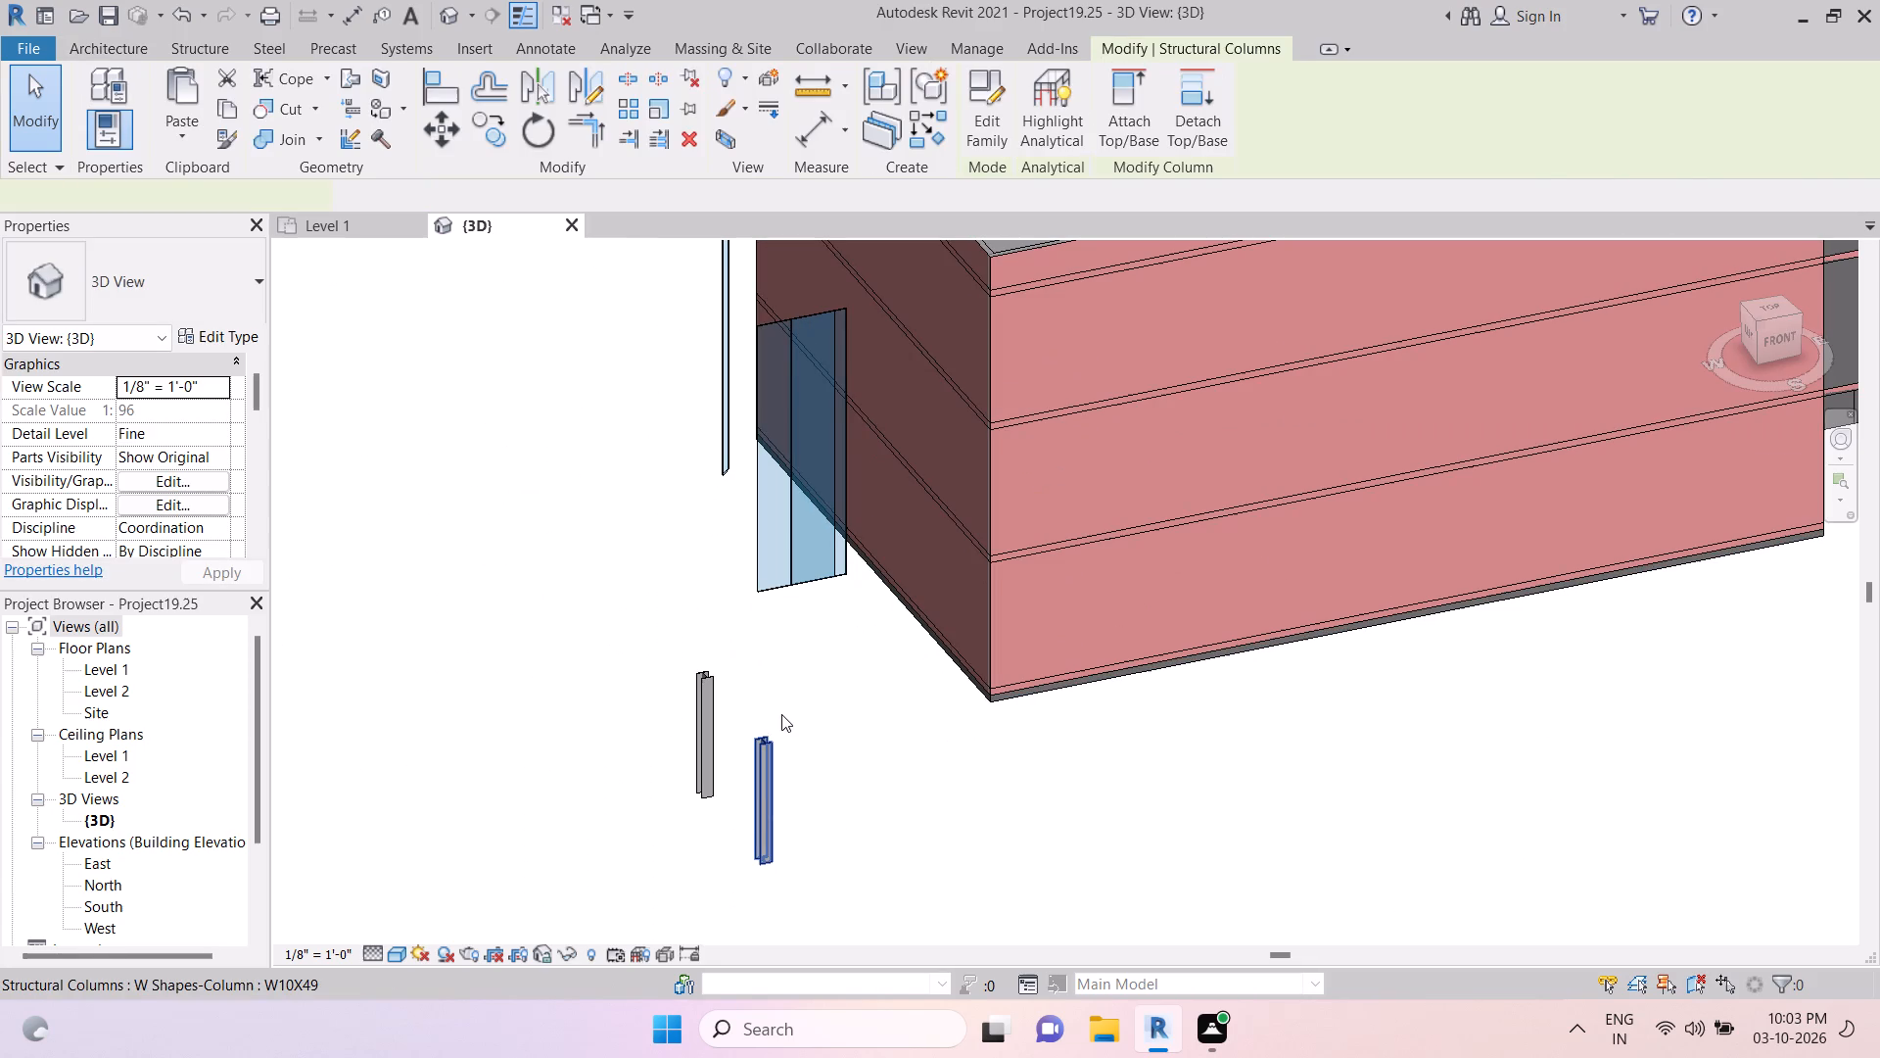
left_click(718, 682)
key("Delete")
Delete the leftover curtain wall pieces standing outside the building's side wall.
left_click(775, 601)
key("Delete")
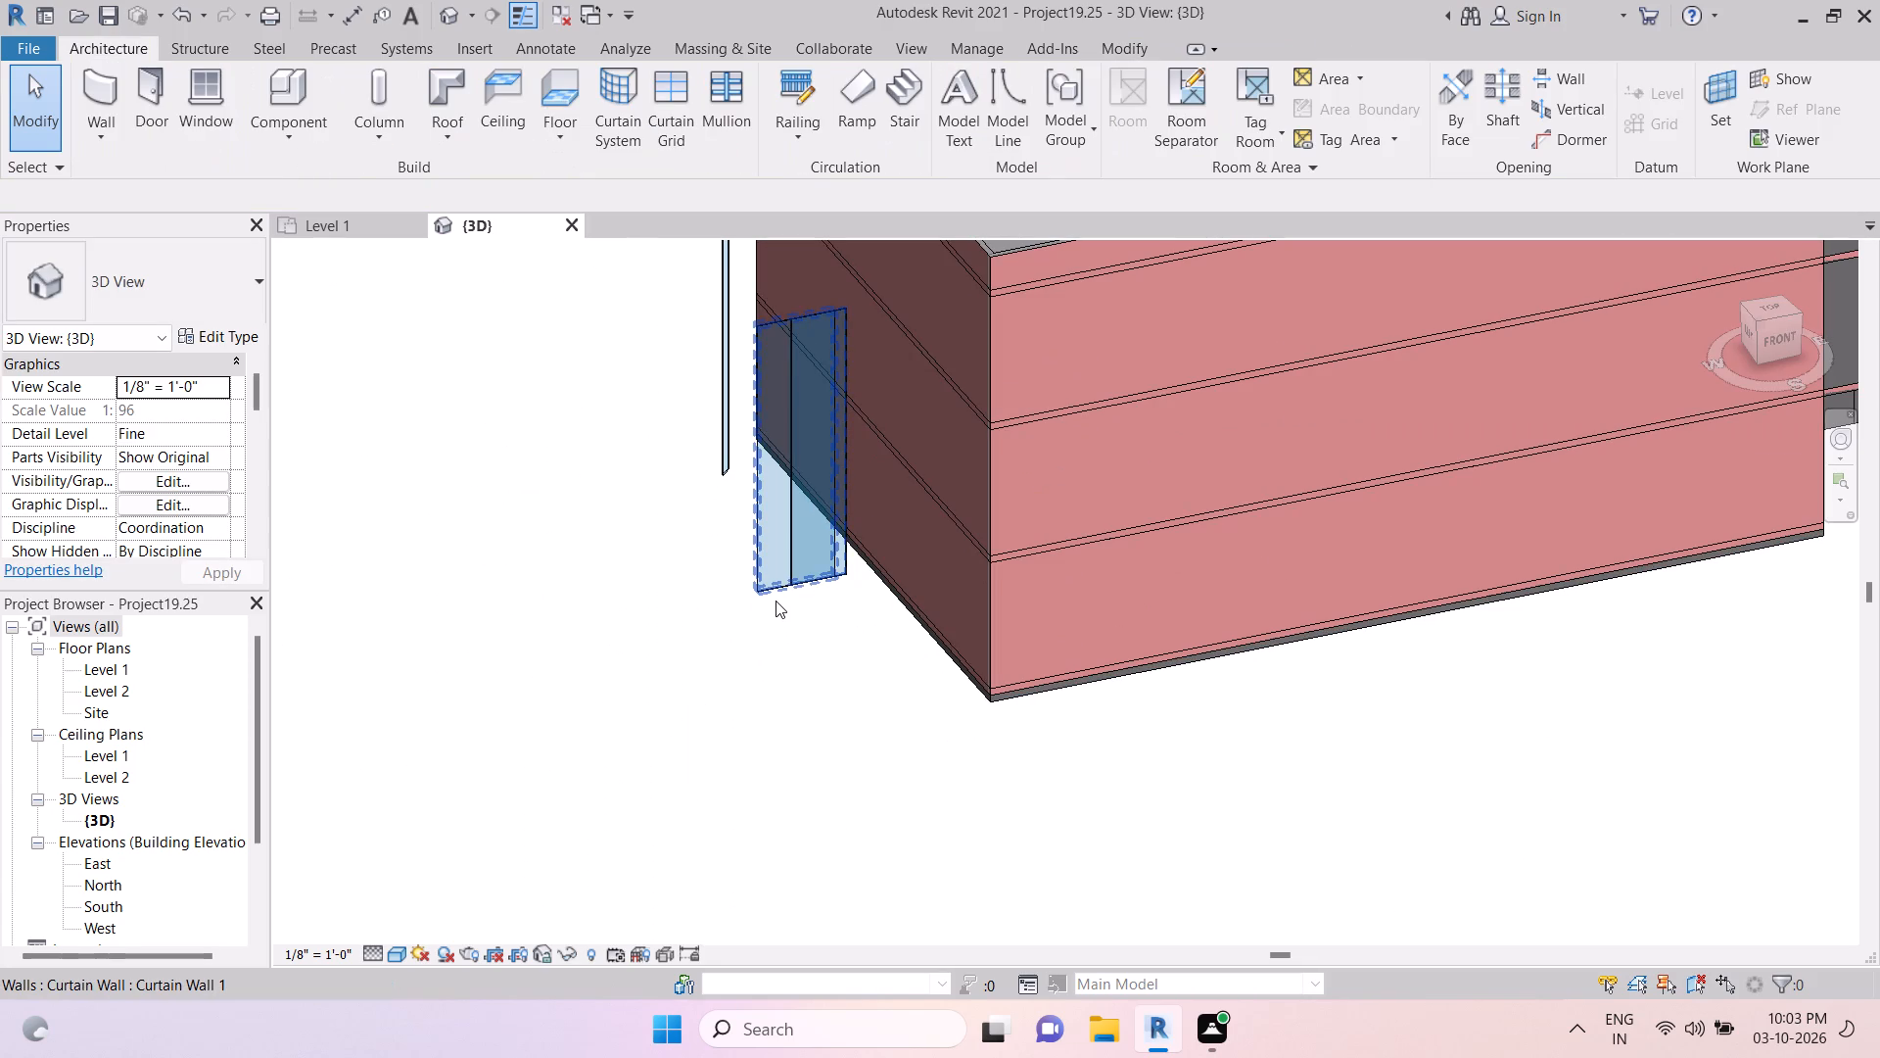
left_click(787, 588)
key("Delete")
middle_click_drag(775, 567, 781, 686)
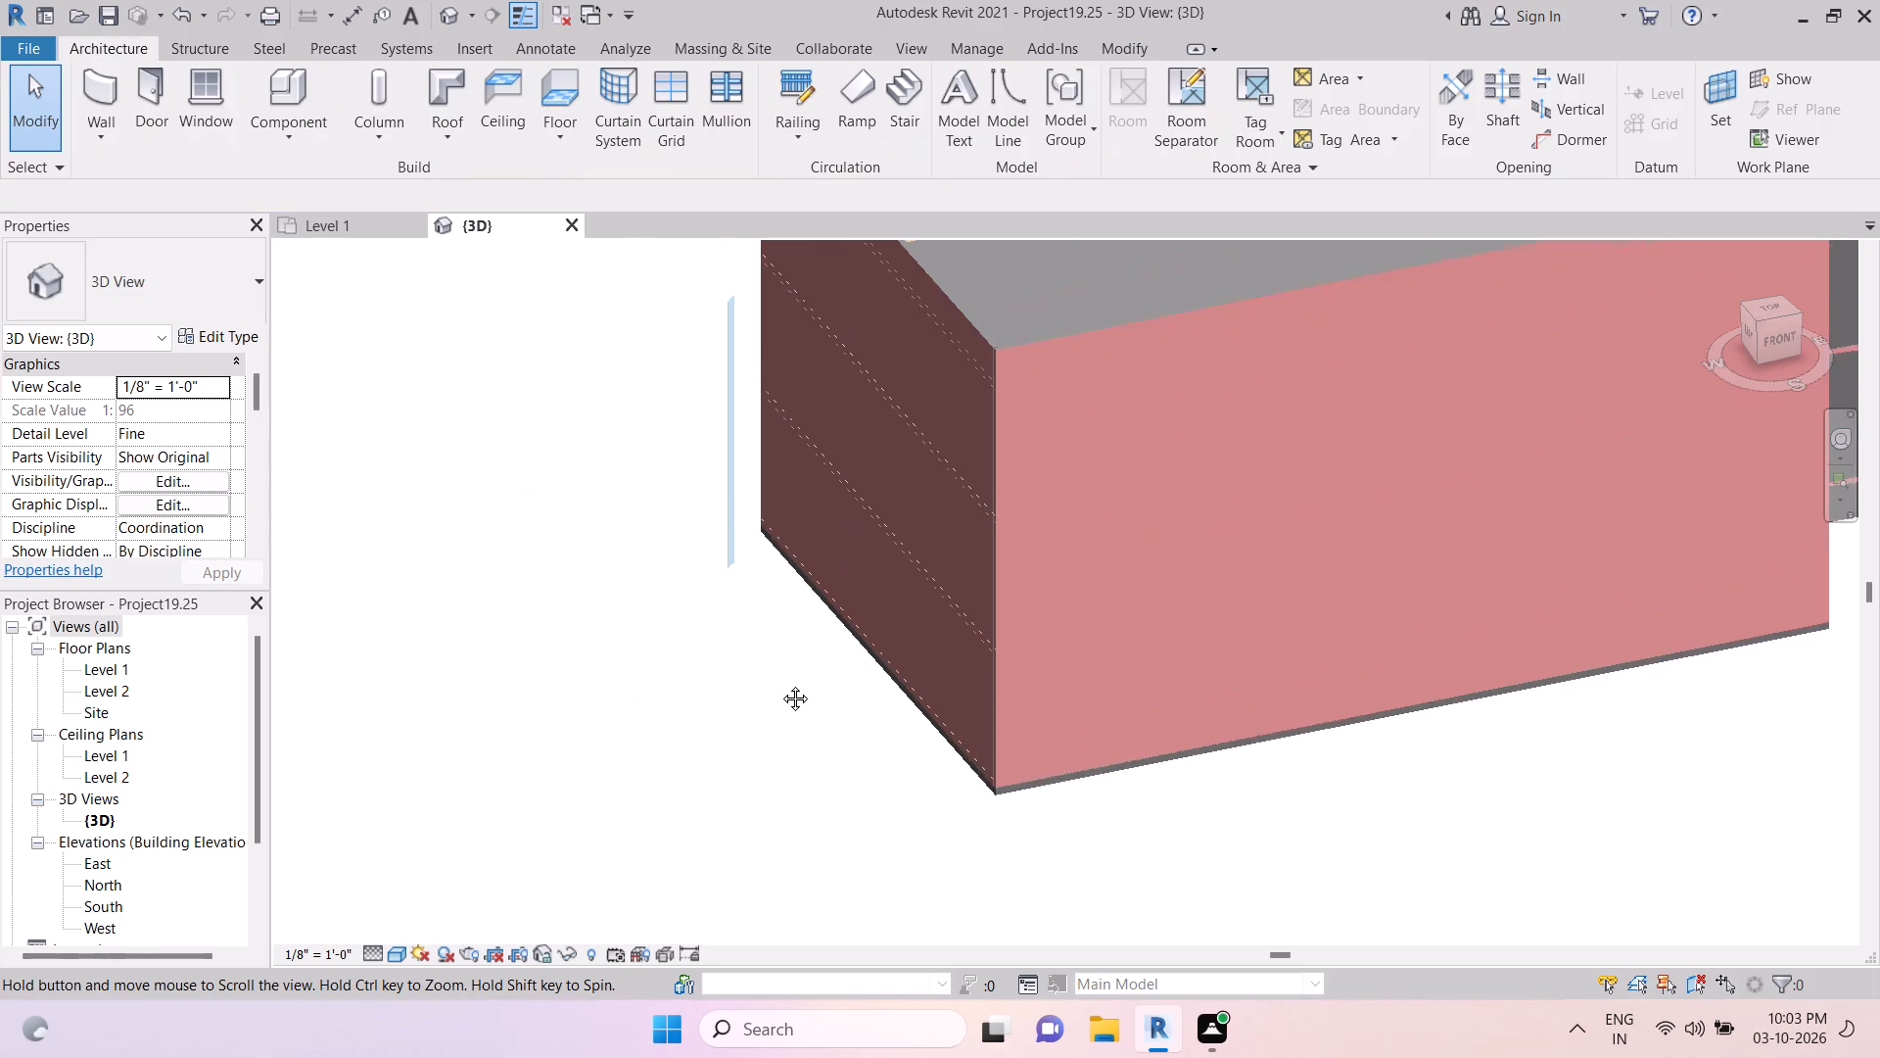
left_click(739, 594)
key("Delete")
Examine the building's open facade from several angles, then straight on with the 3D view oriented to Right.
scroll(740, 597, "down", 4)
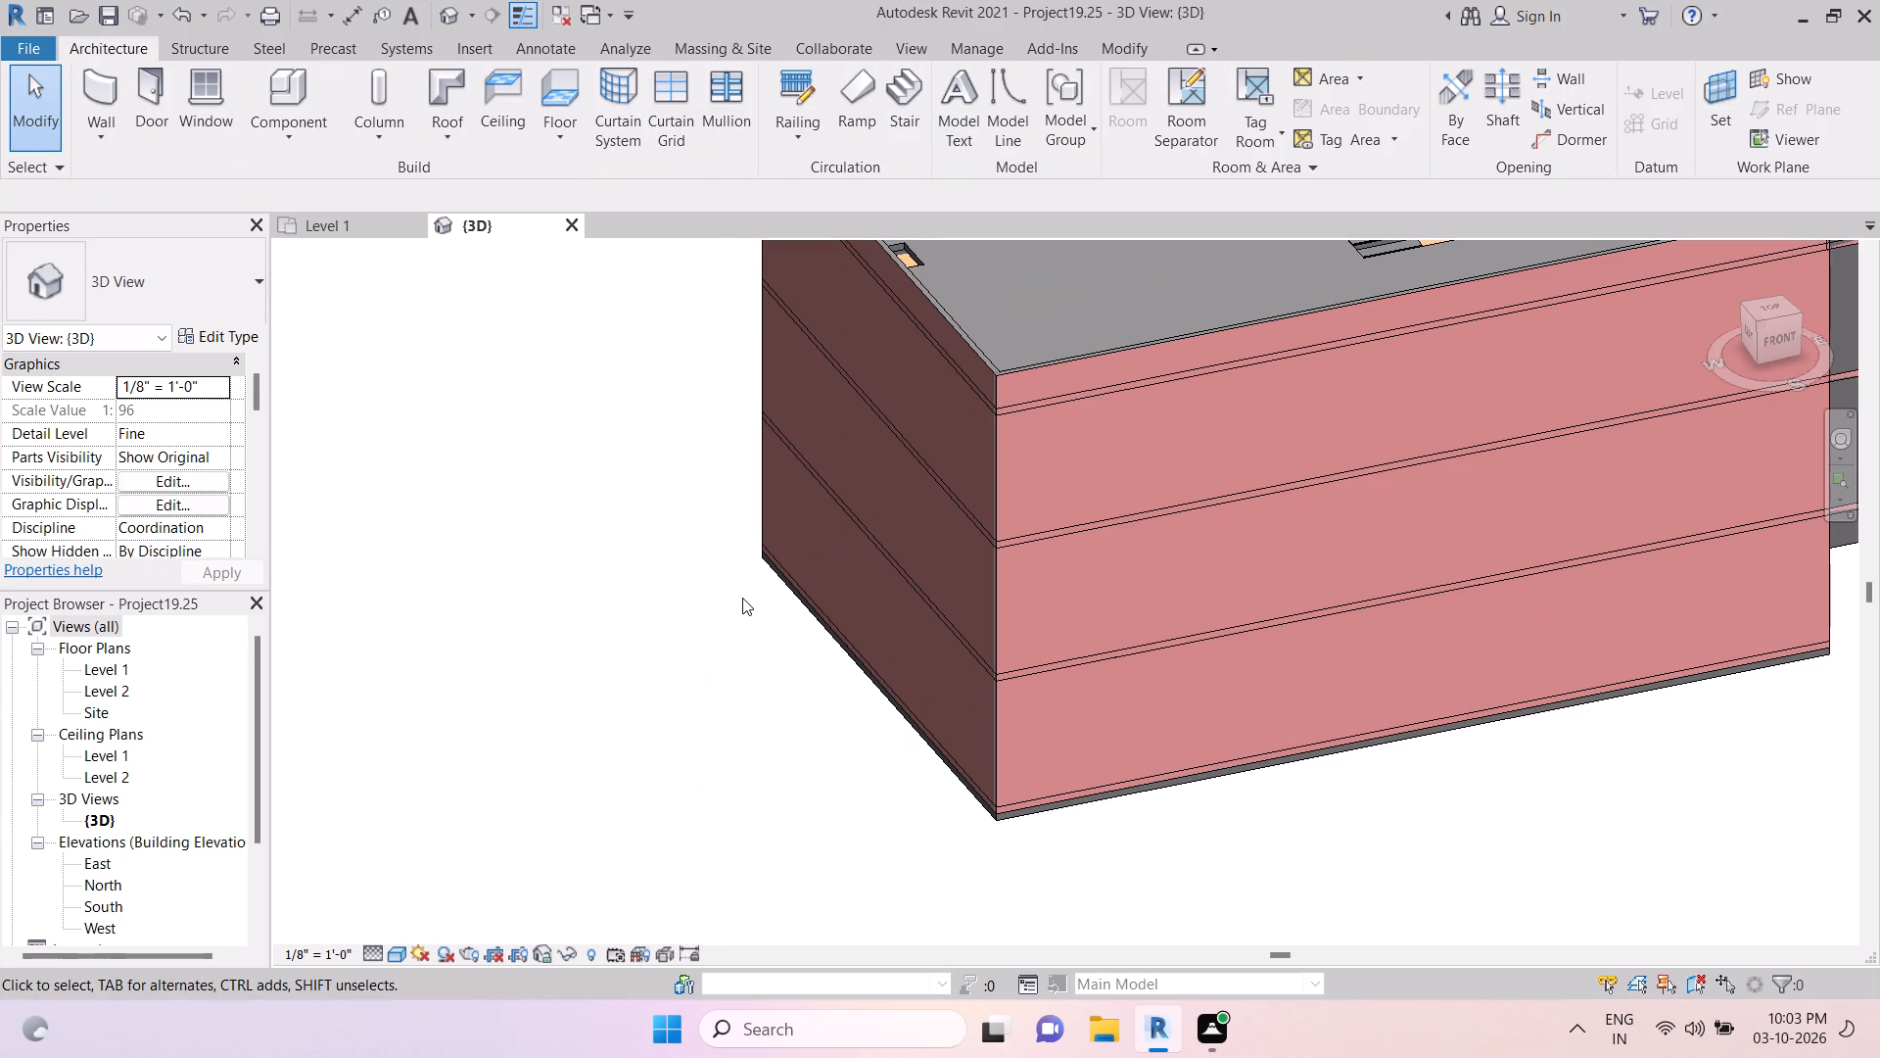
scroll(742, 598, "down", 9)
middle_click_drag(943, 683, 784, 694, "shift")
middle_click_drag(1000, 674, 870, 693, "shift")
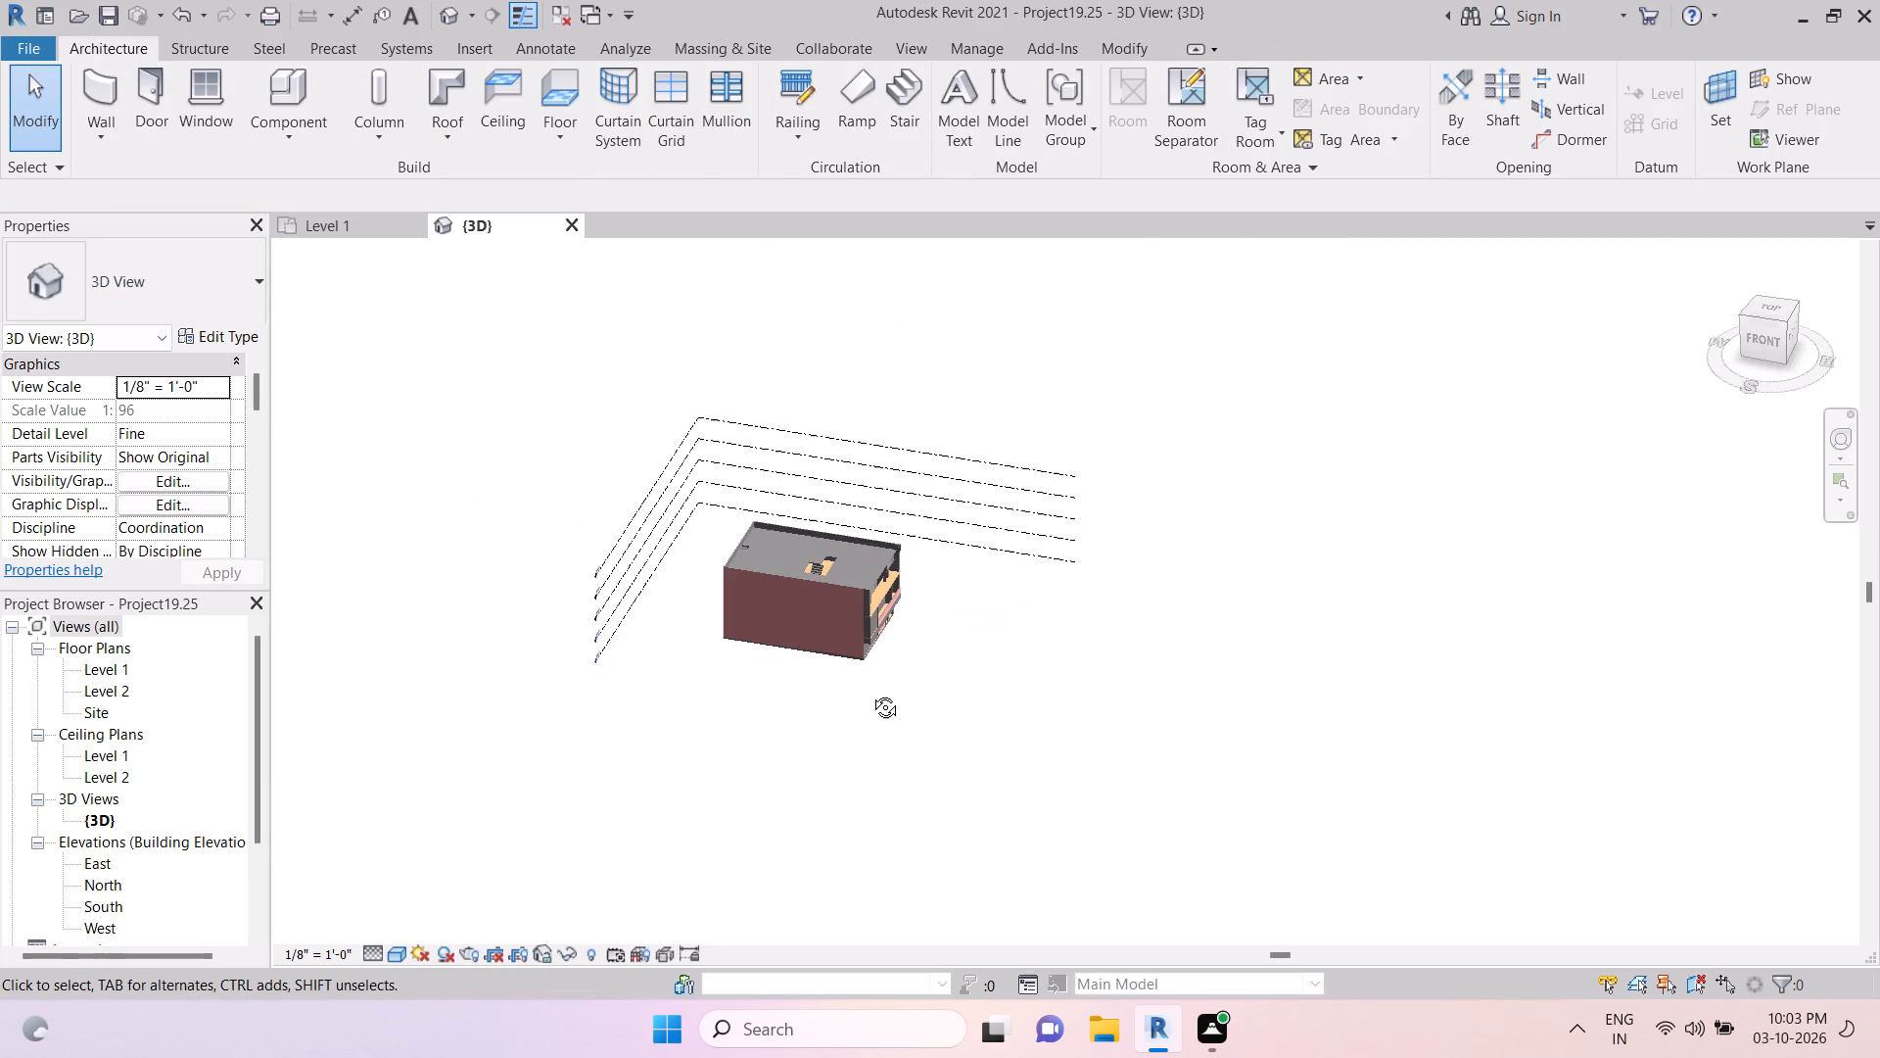
middle_click_drag(870, 693, 851, 689, "shift")
scroll(797, 662, "up", 5)
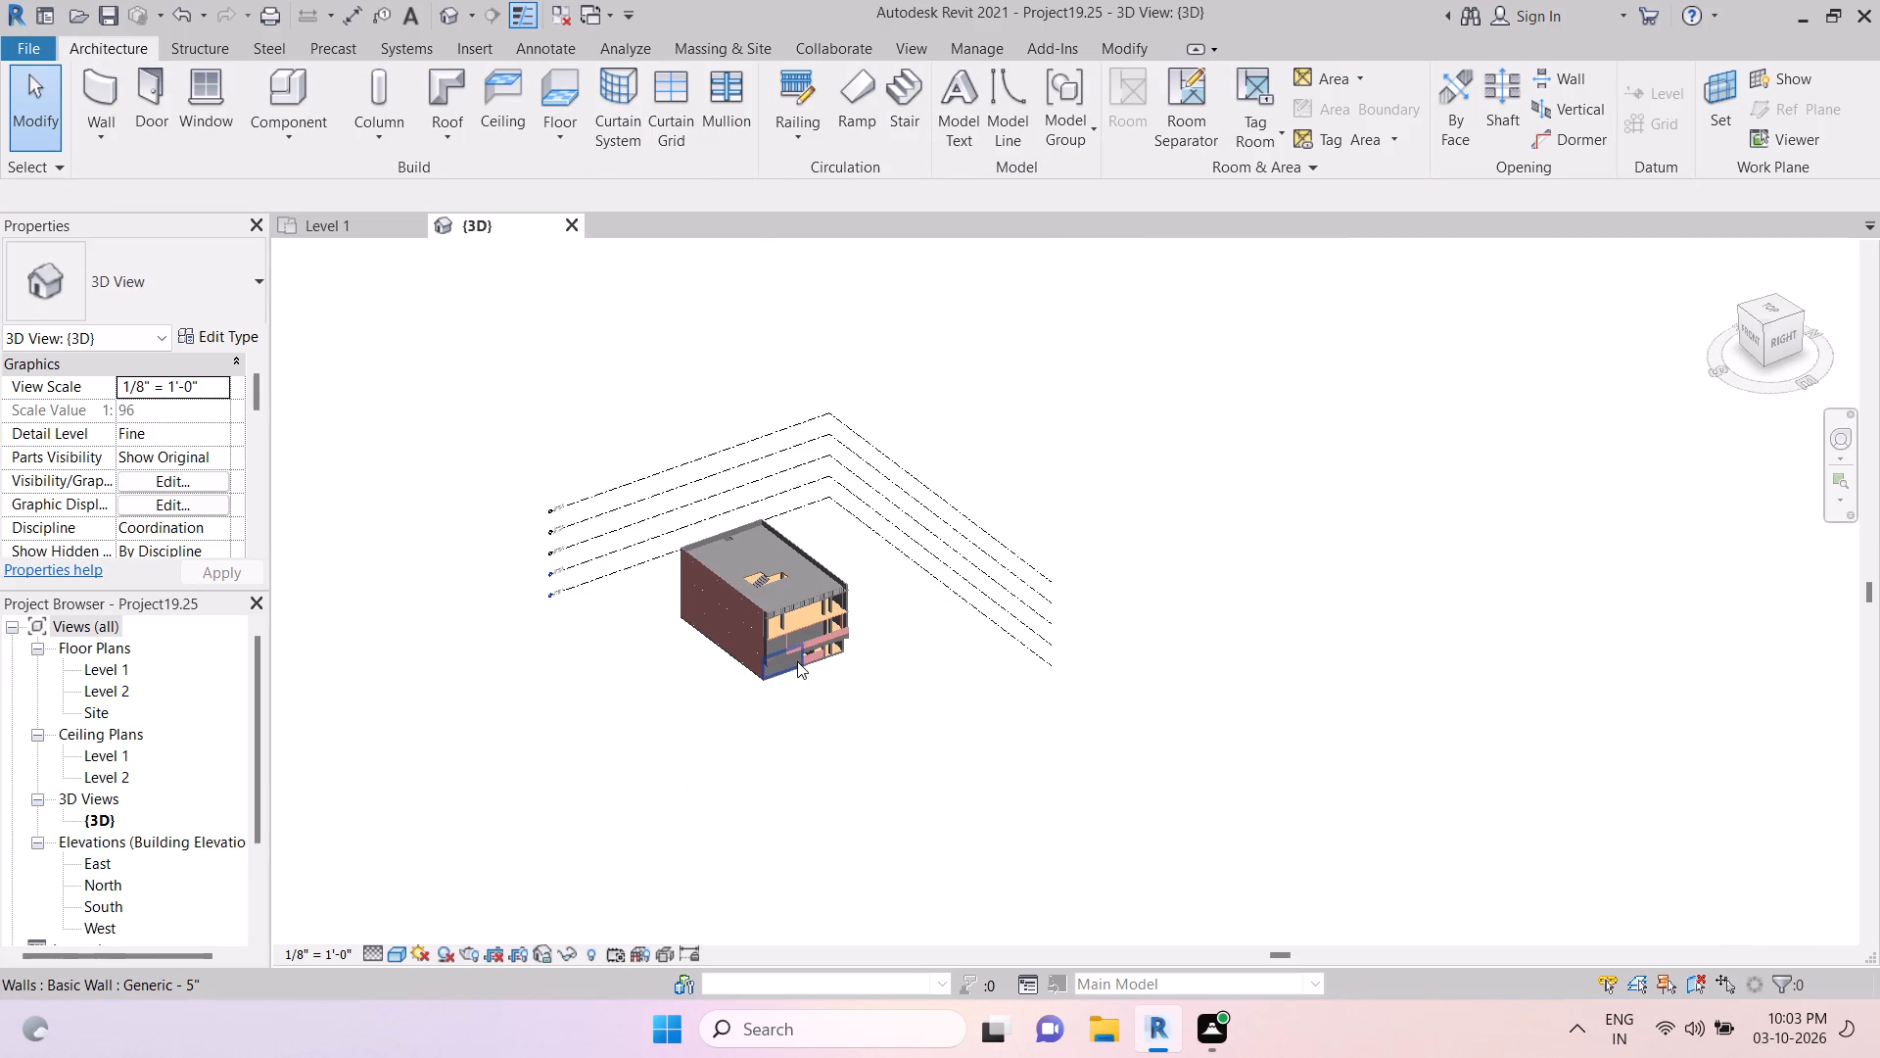
scroll(776, 675, "up", 1)
middle_click_drag(776, 676, 785, 674, "shift")
scroll(784, 665, "up", 3)
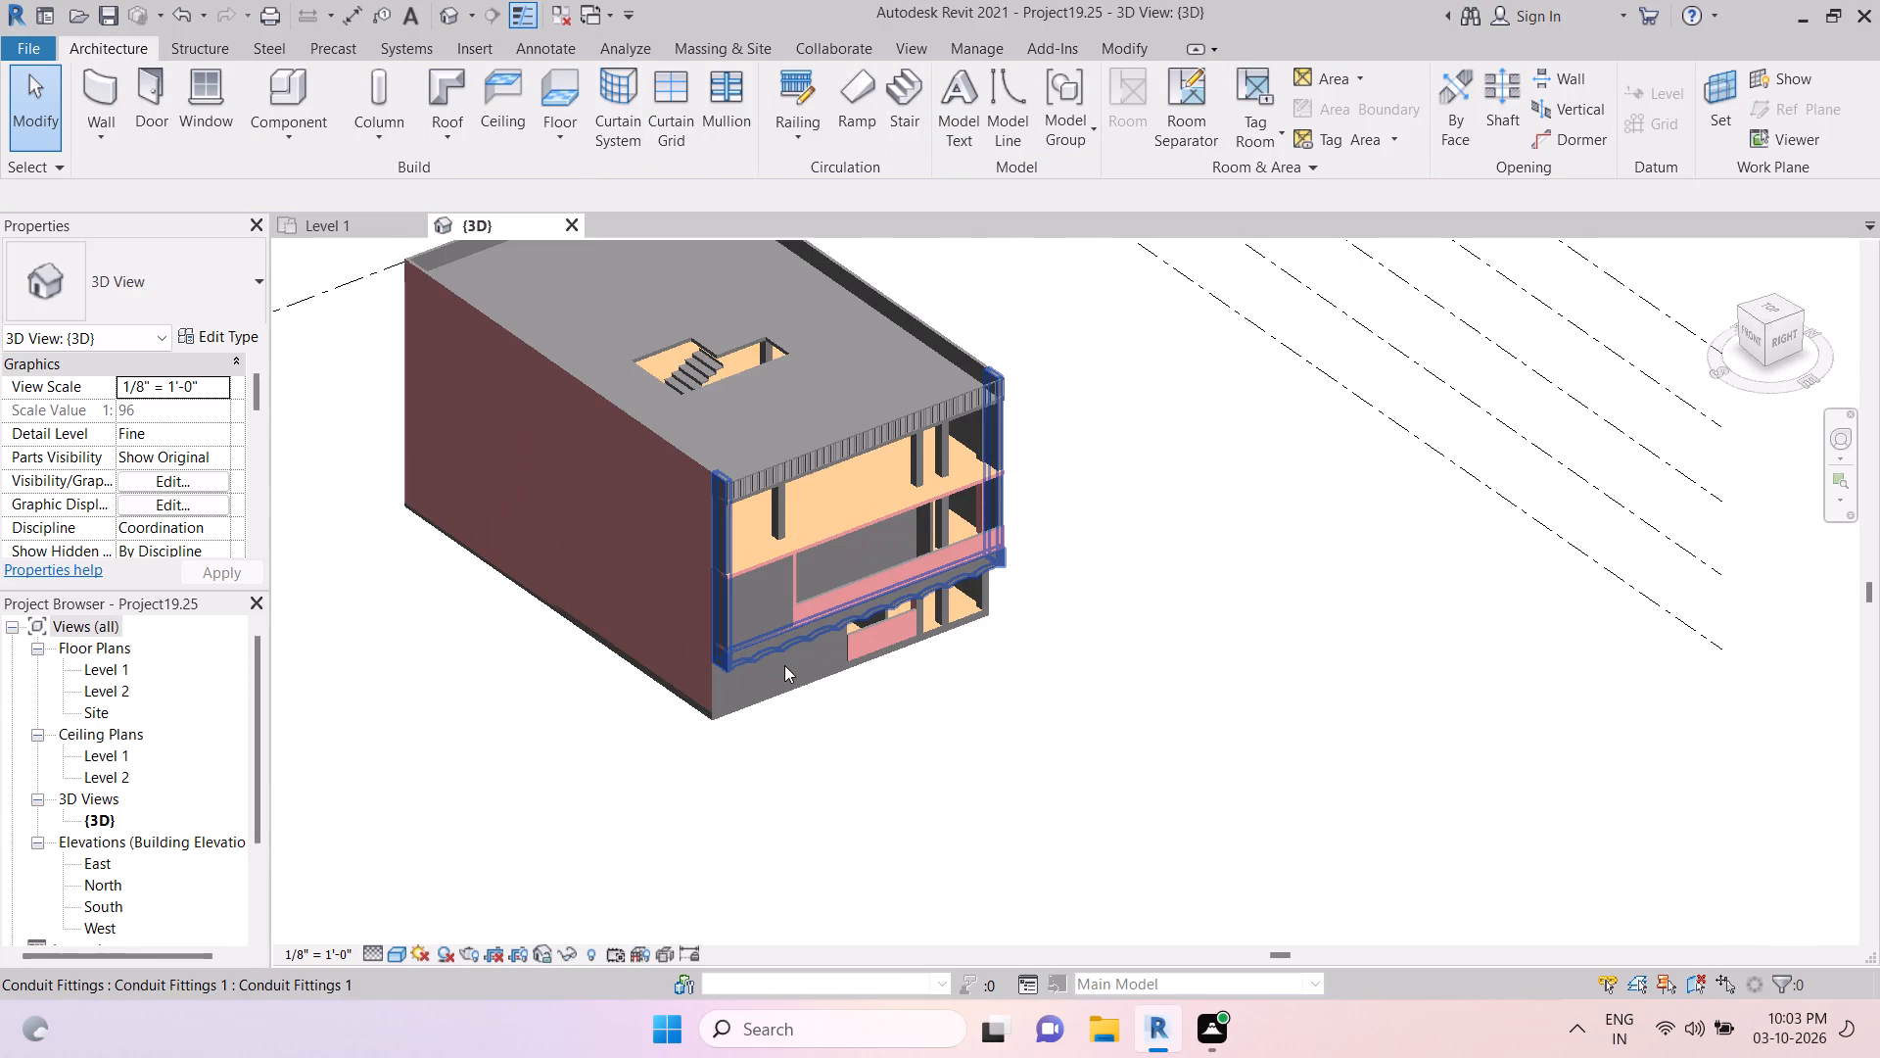
key("Escape")
key("Escape")
middle_click_drag(856, 577, 867, 617)
key("Escape")
key("Escape")
key("Escape")
key("Escape")
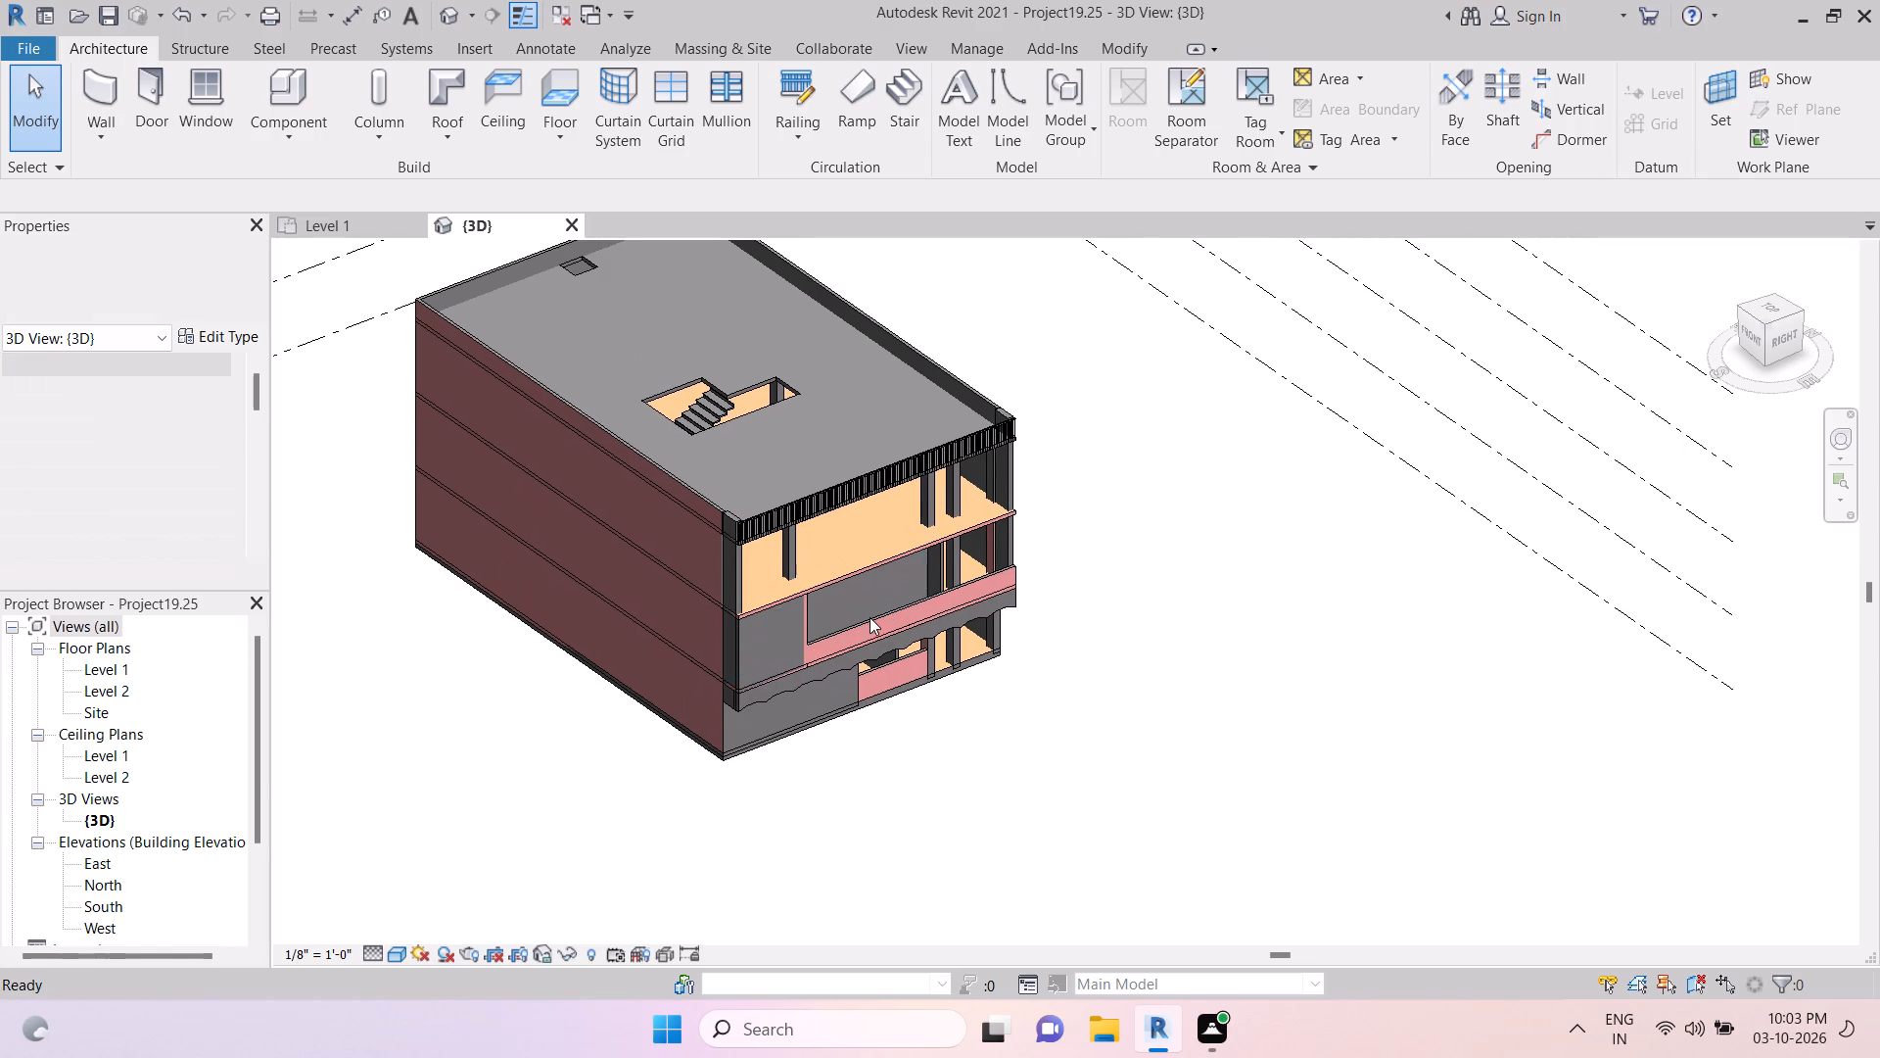
scroll(913, 631, "down", 4)
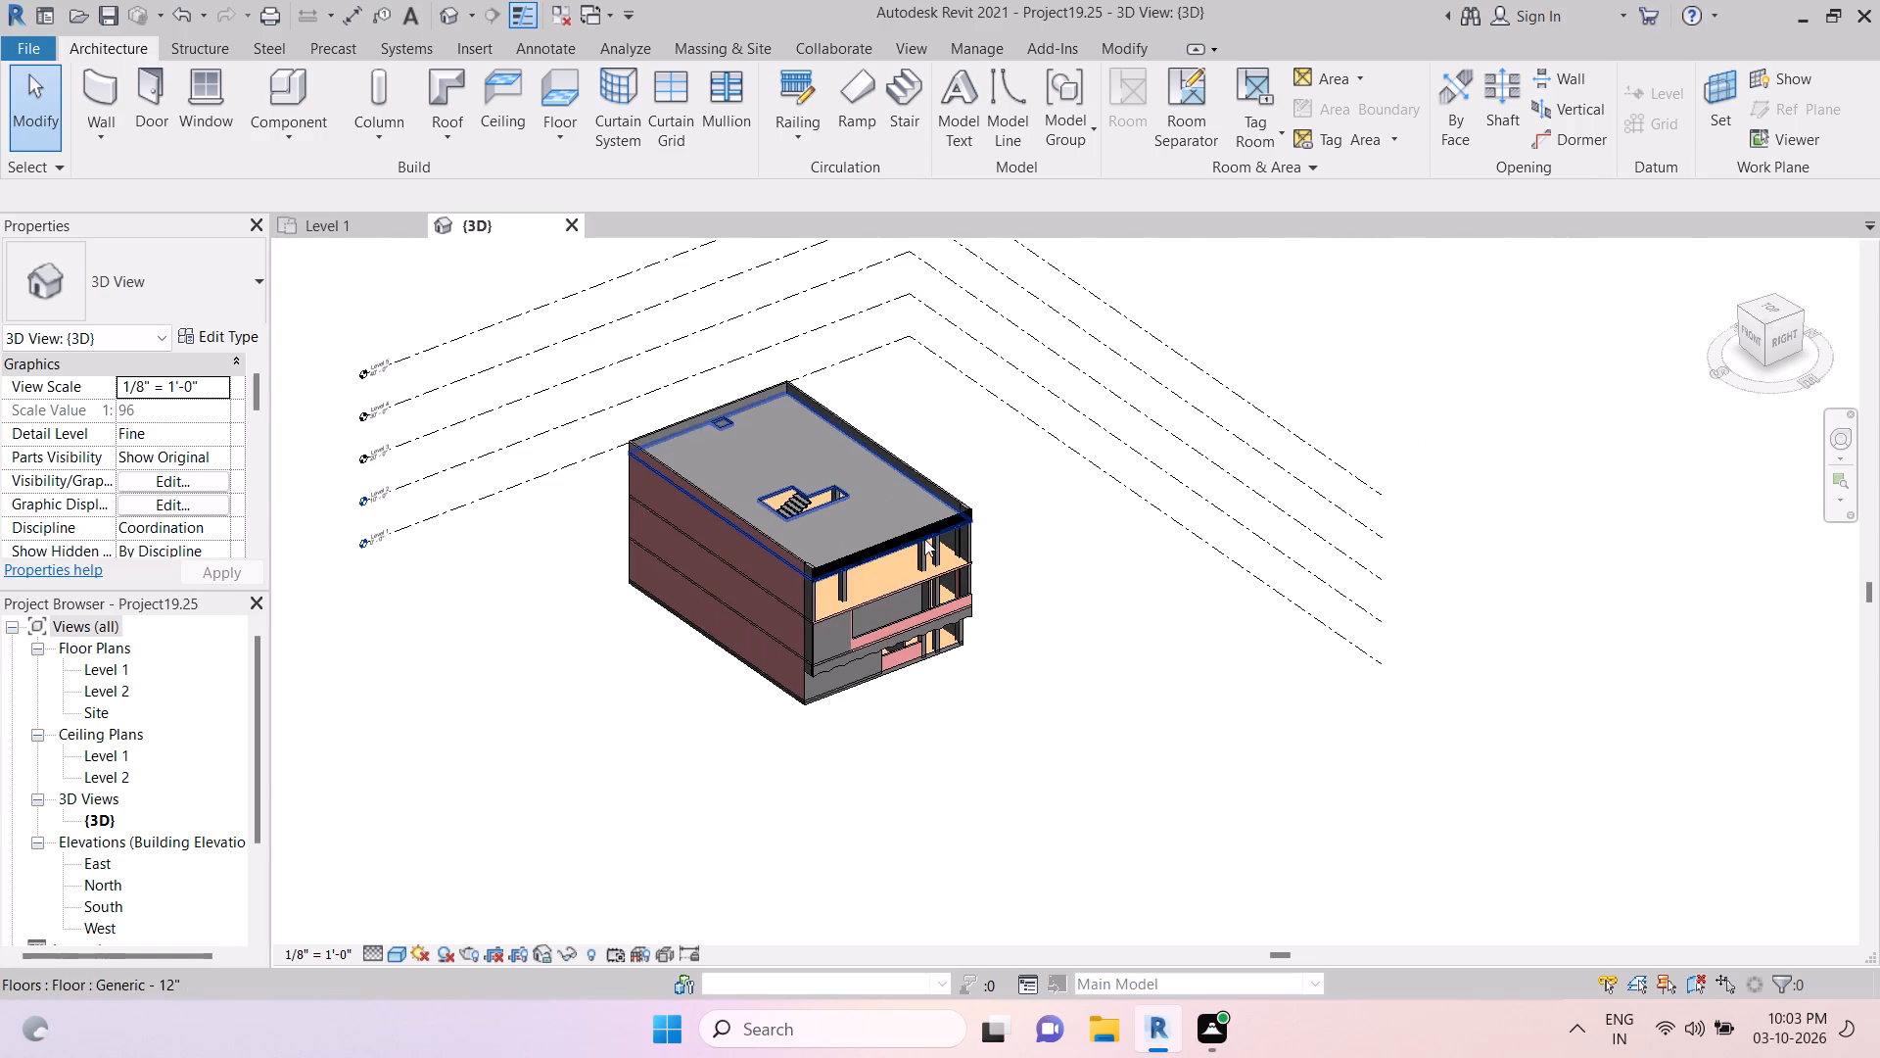
left_click(1777, 334)
scroll(686, 662, "up", 5)
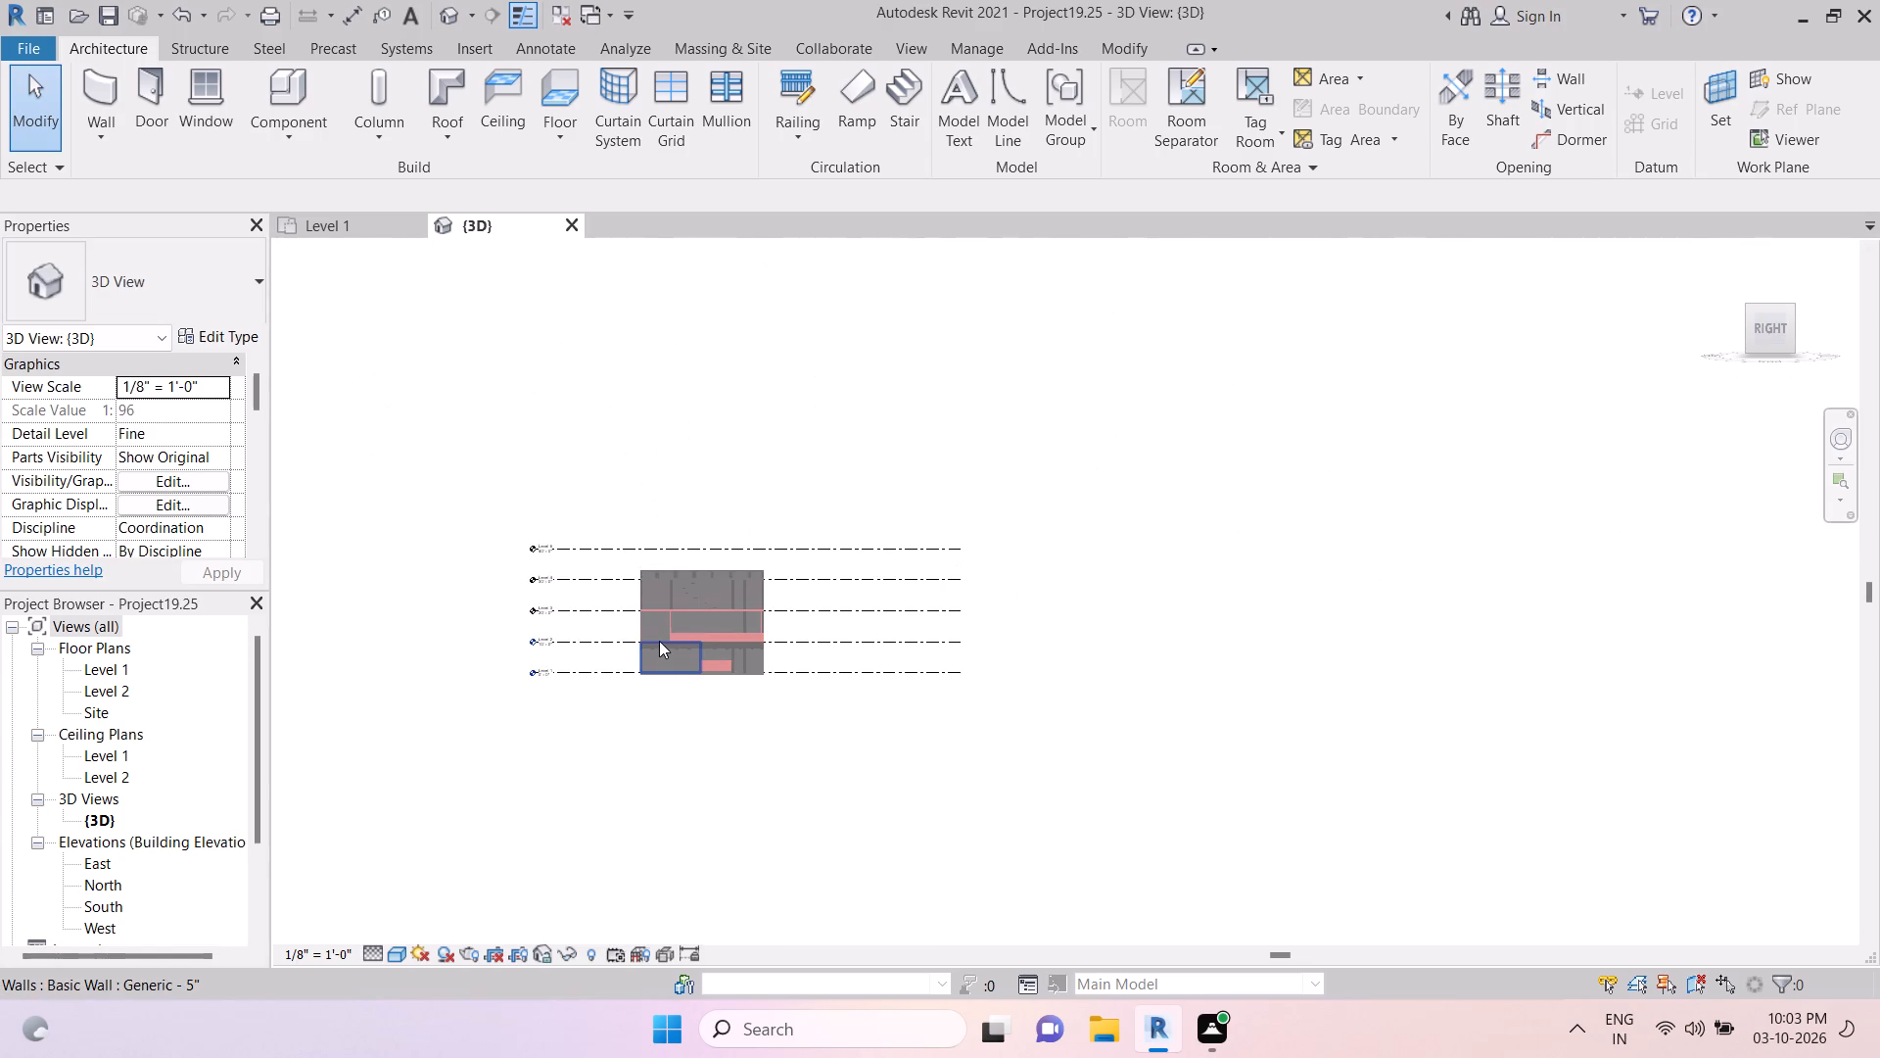
scroll(659, 641, "up", 9)
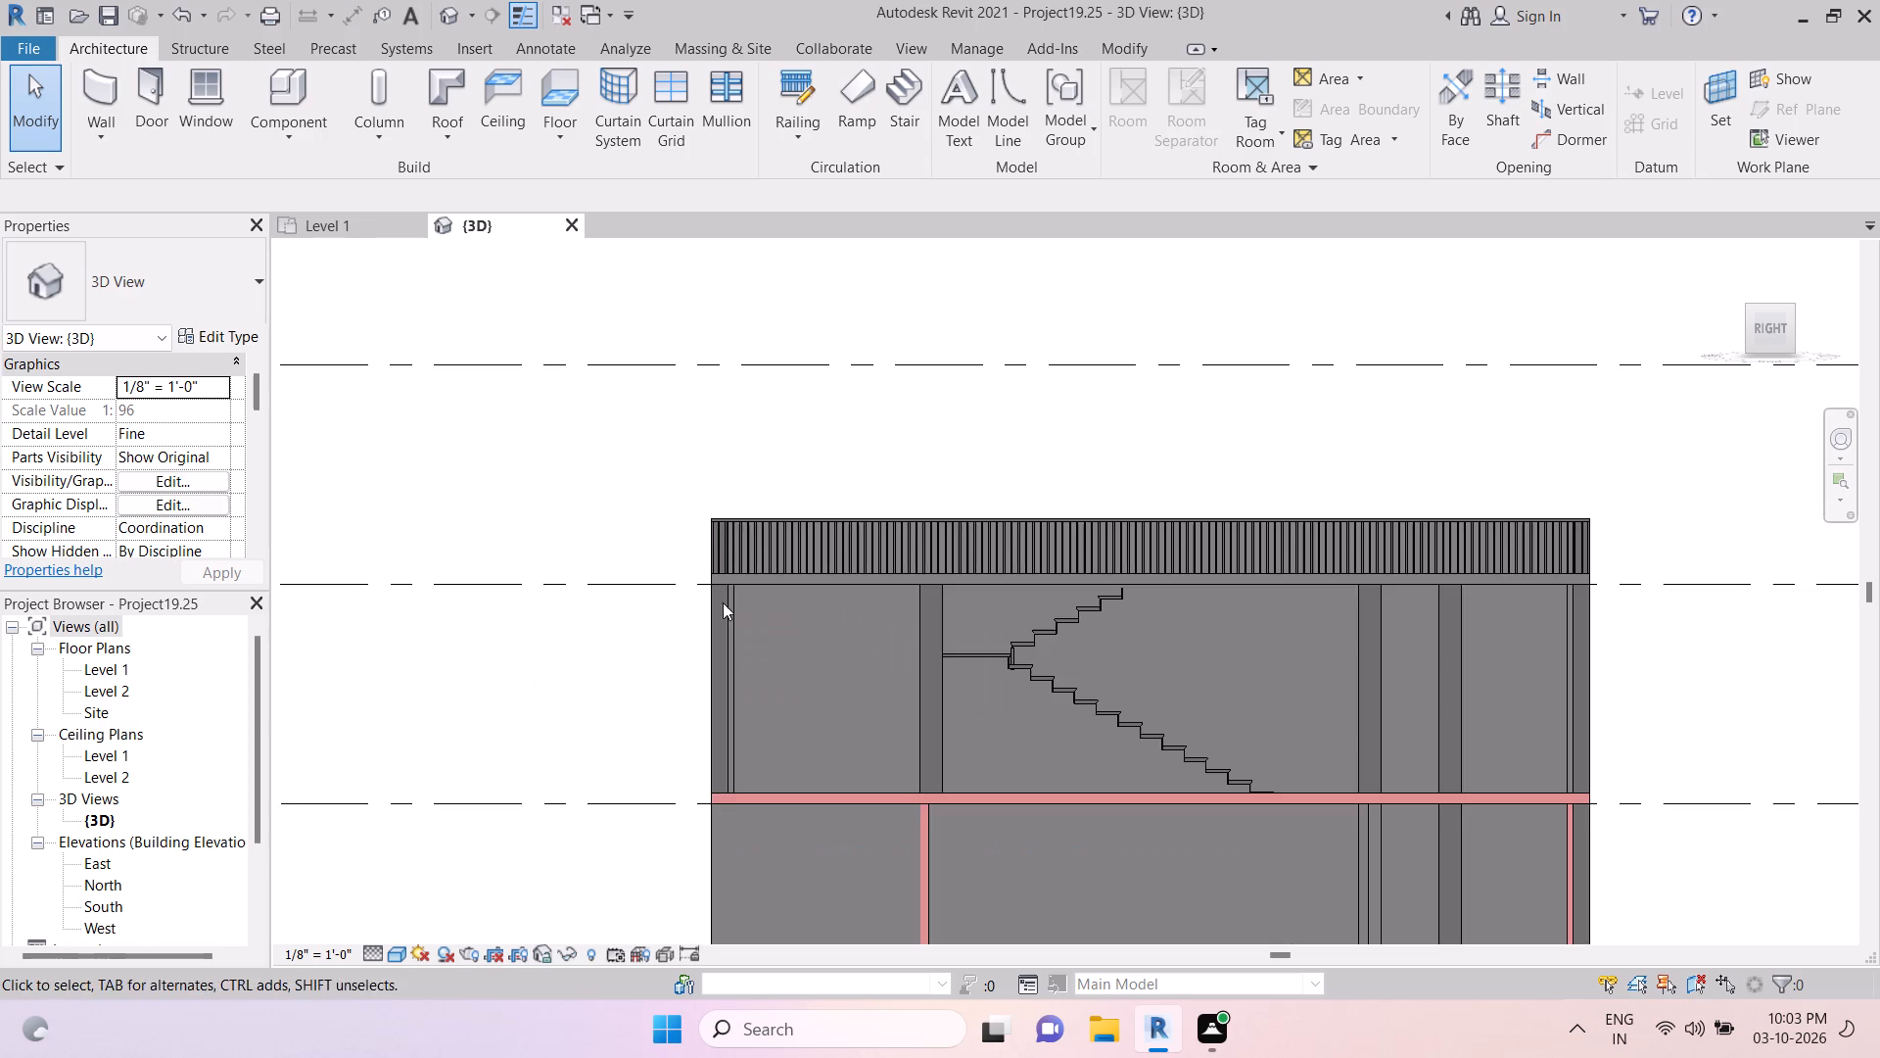
scroll(752, 621, "down", 4)
scroll(887, 836, "up", 1)
middle_click_drag(887, 835, 894, 555)
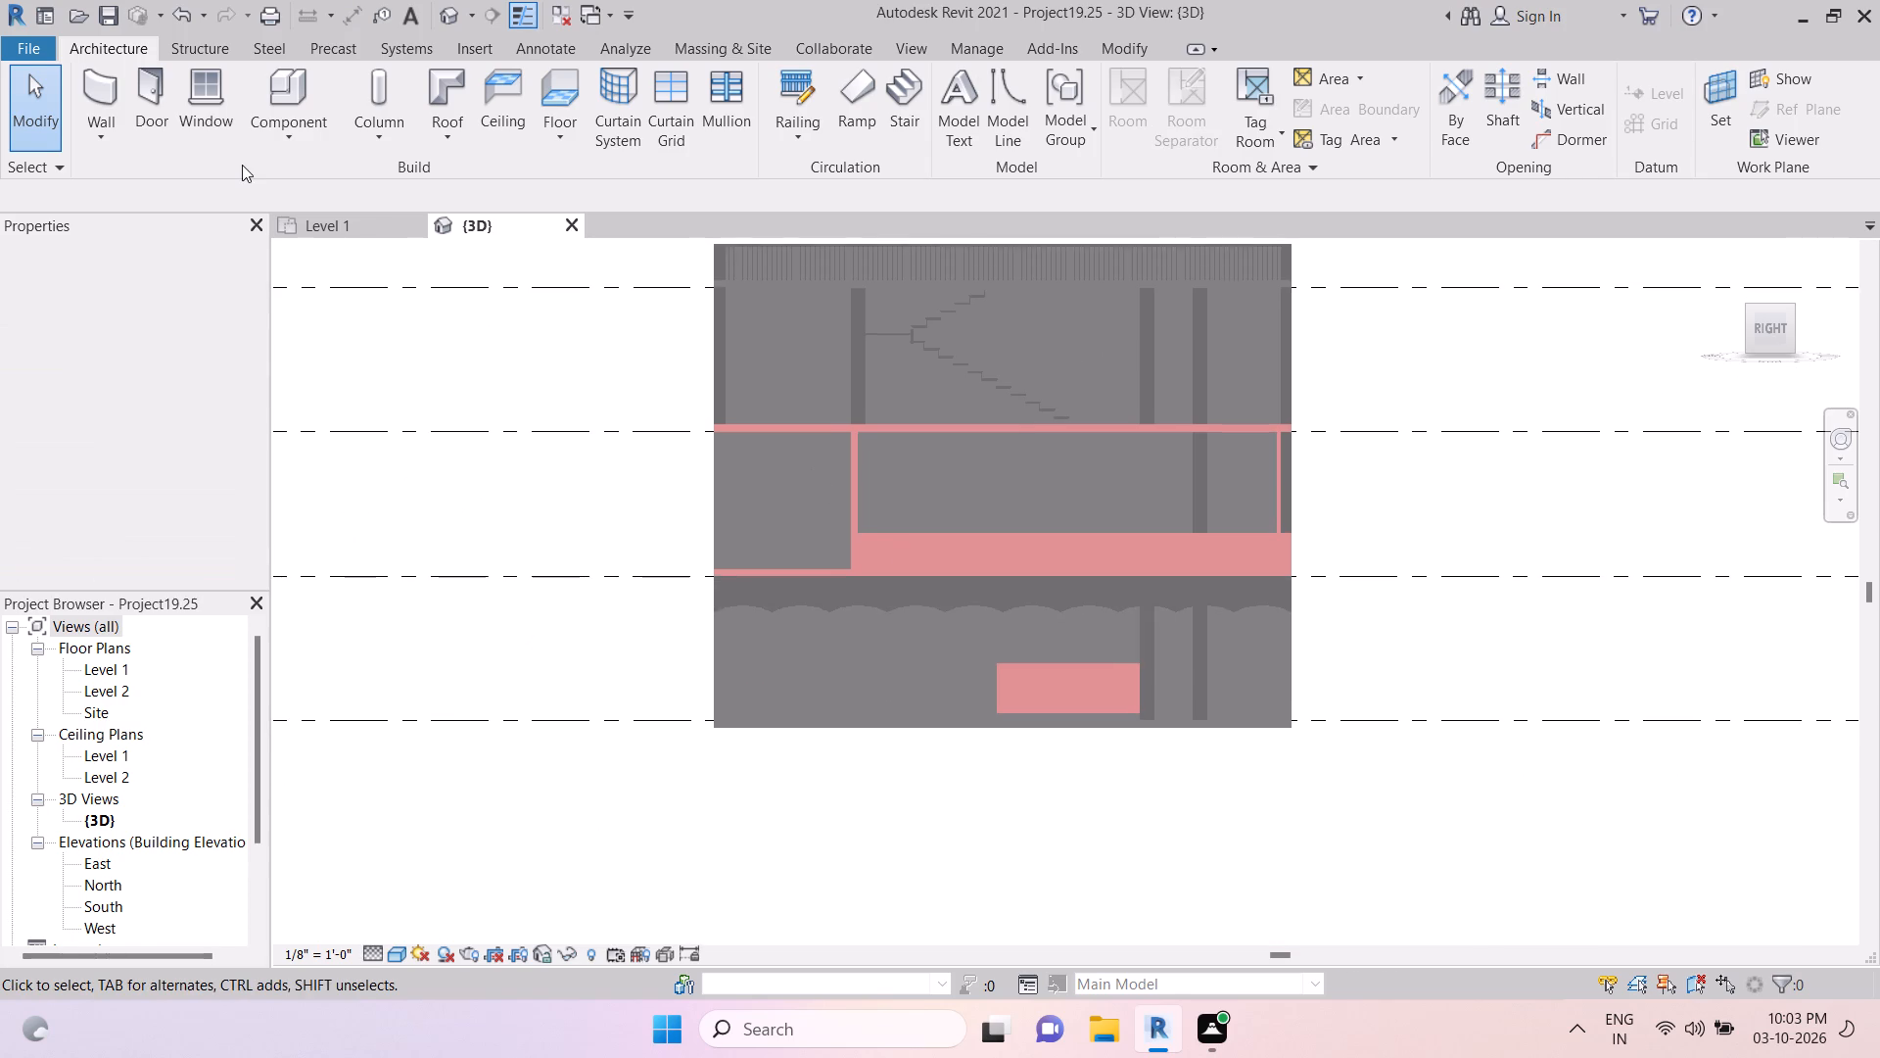
Start an in-place model in the Duct Accessories category, accepting the suggested name.
left_click(275, 121)
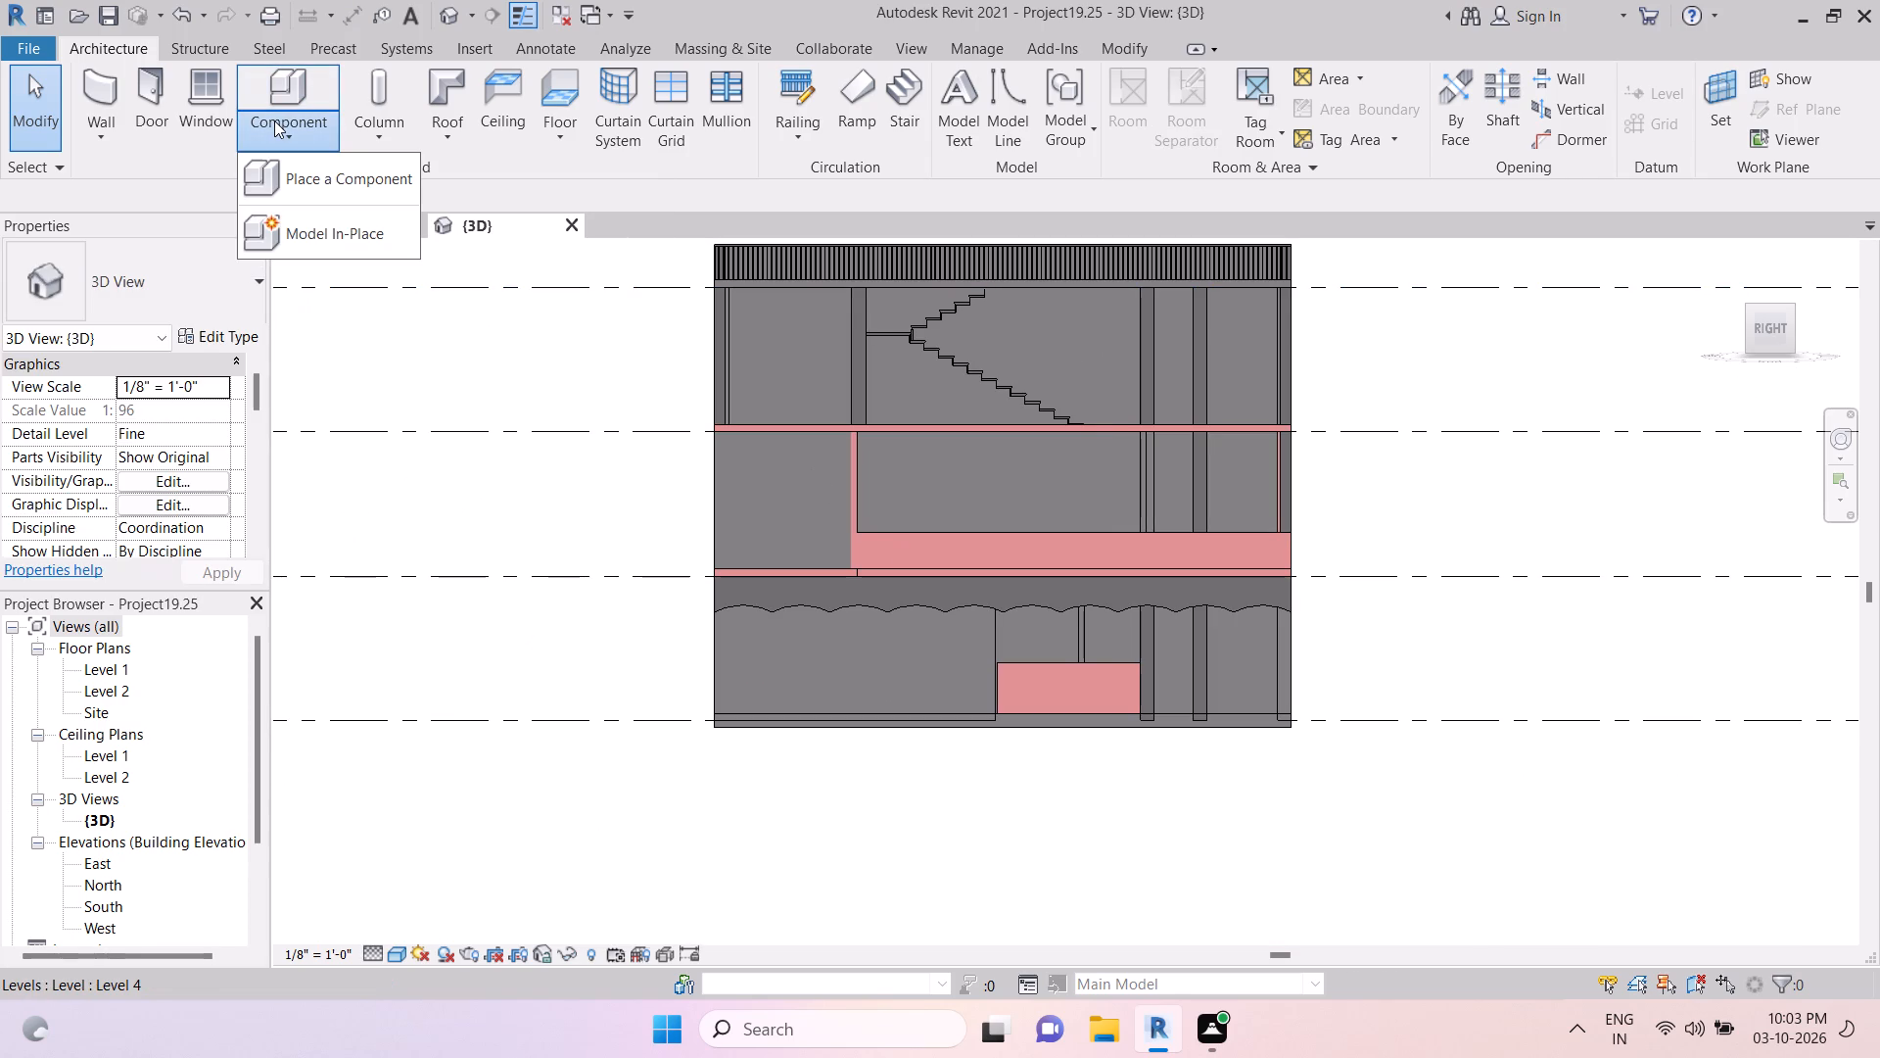
left_click(349, 237)
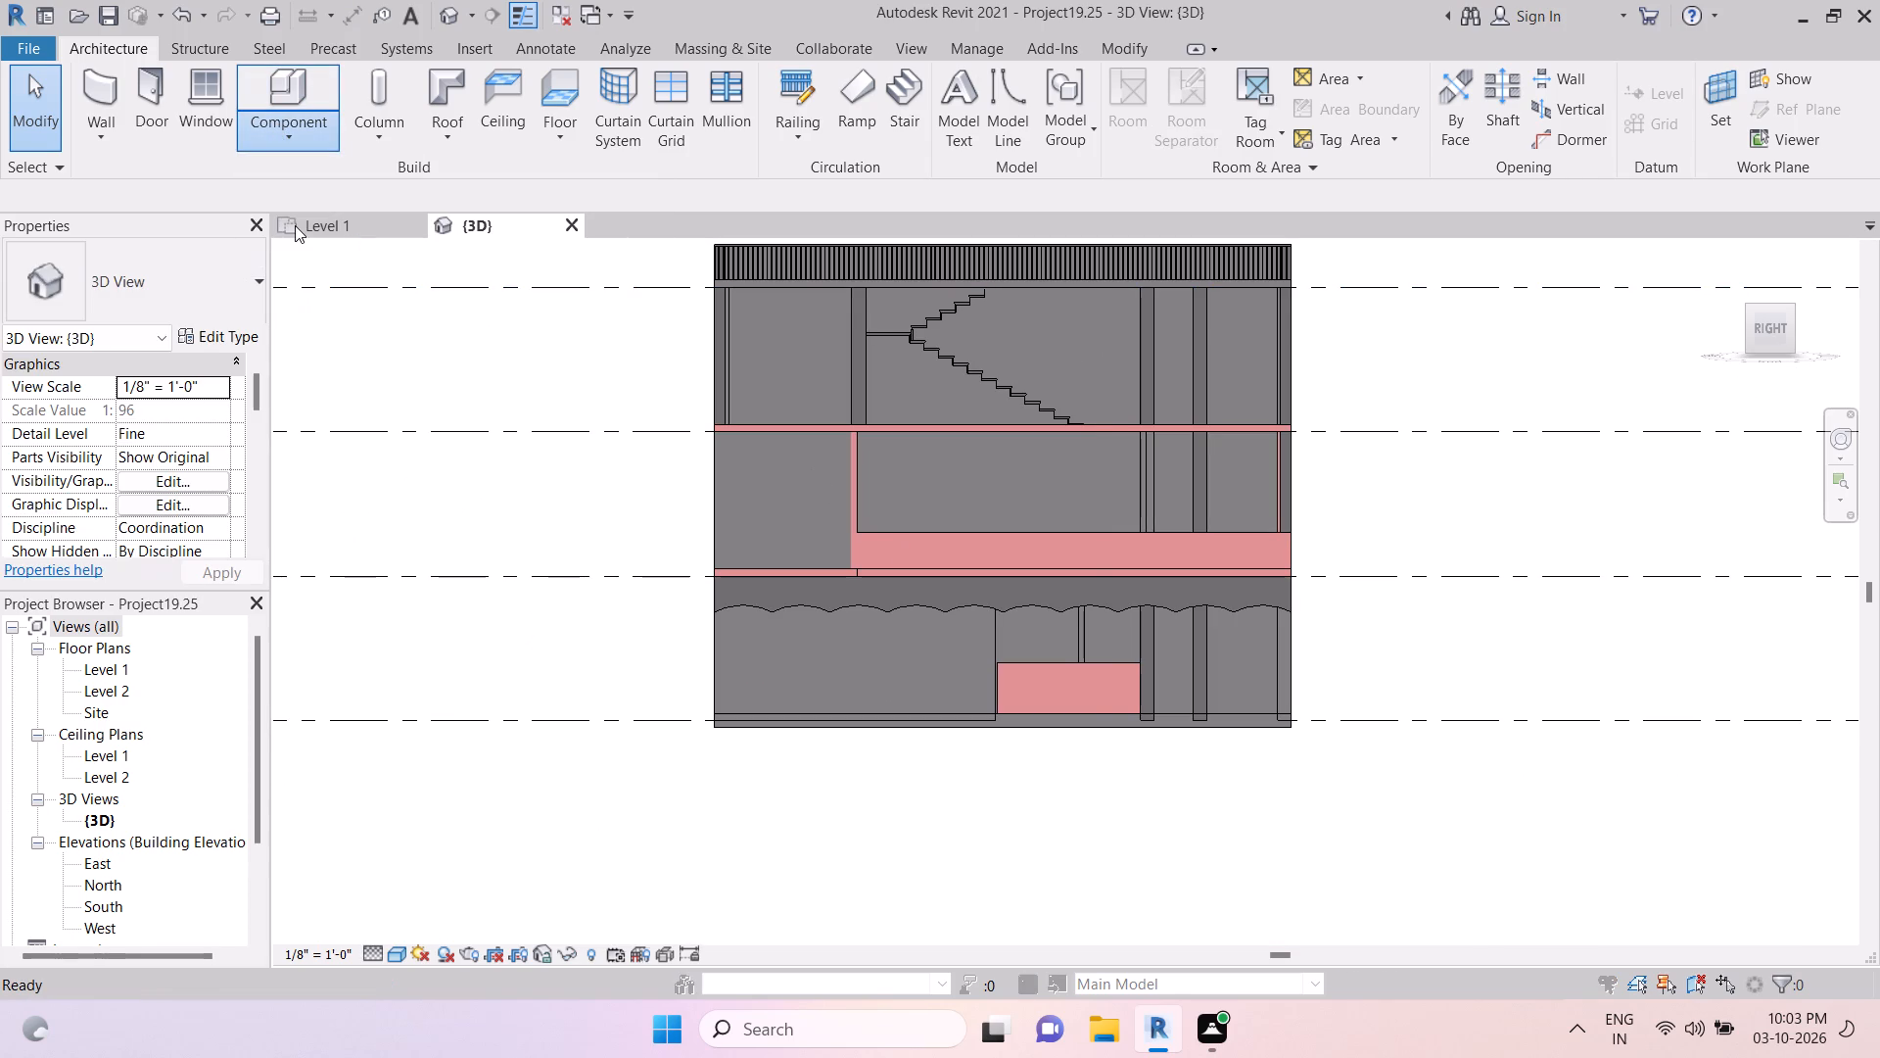
left_click(835, 472)
left_click(947, 766)
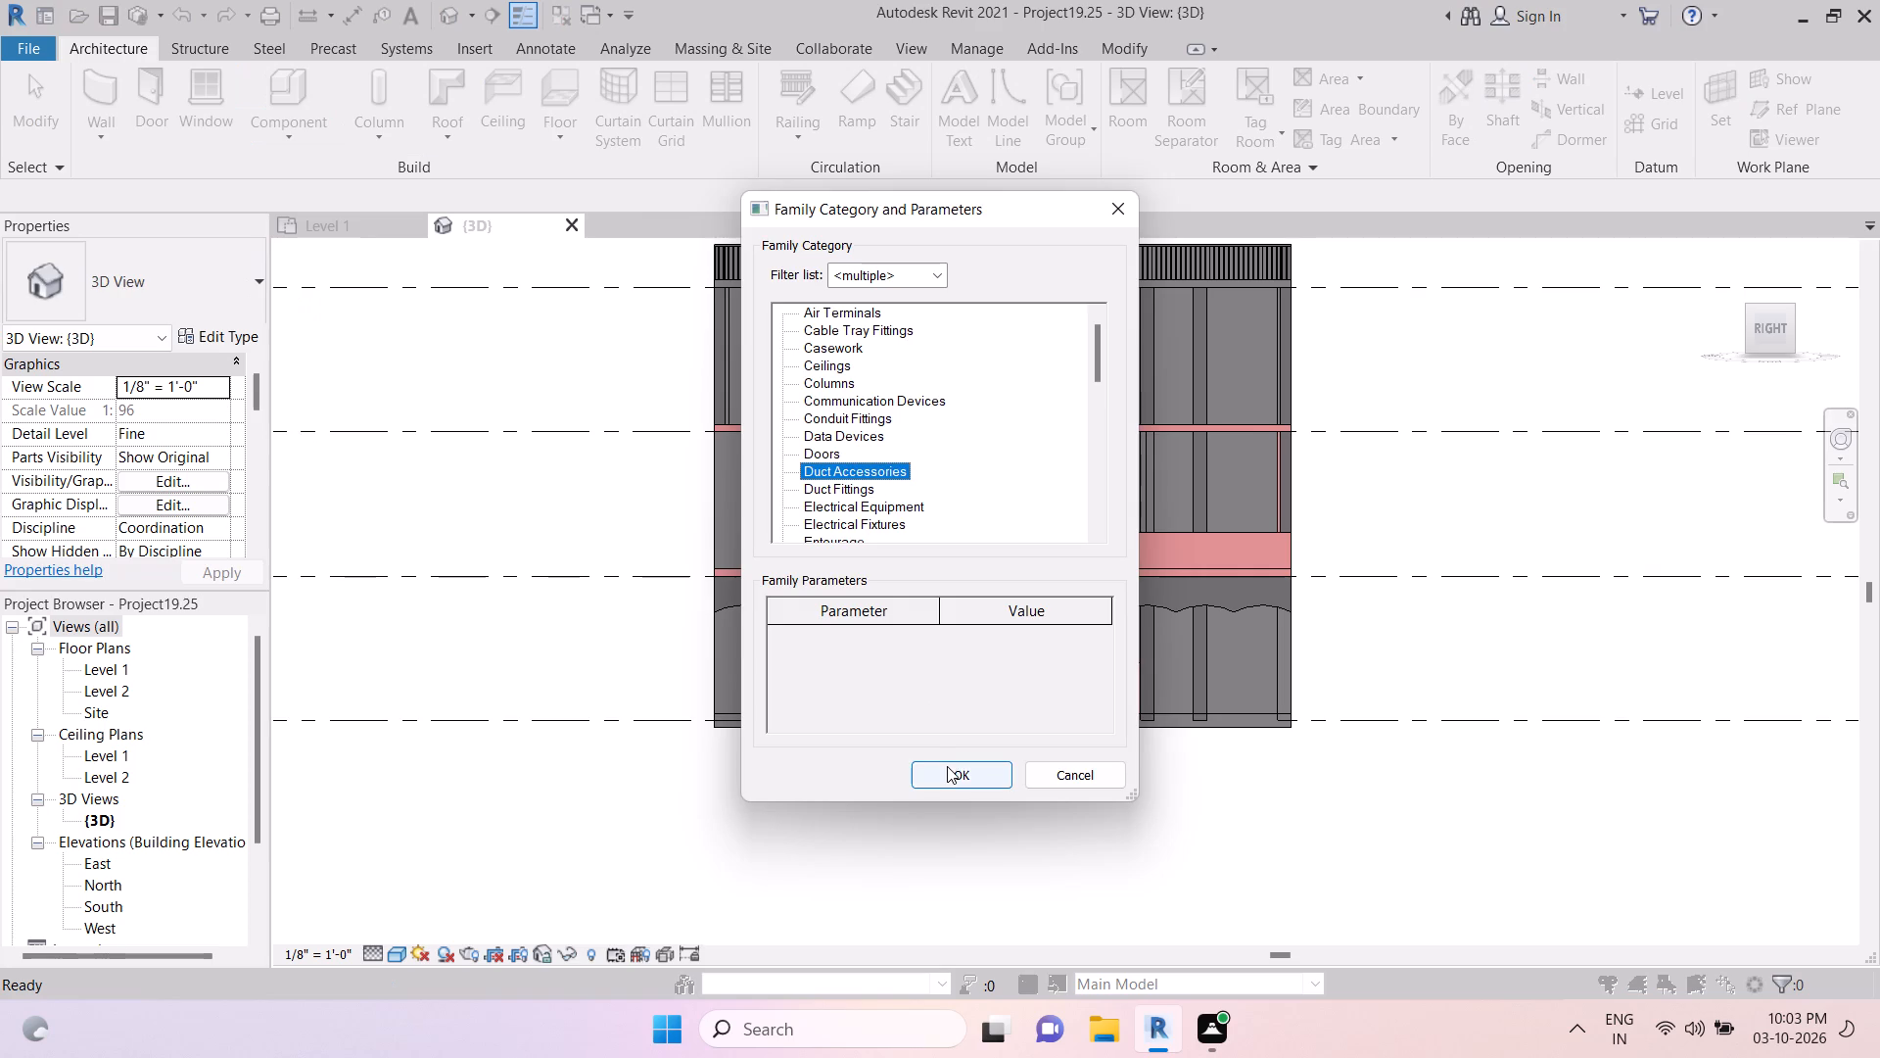
left_click(937, 547)
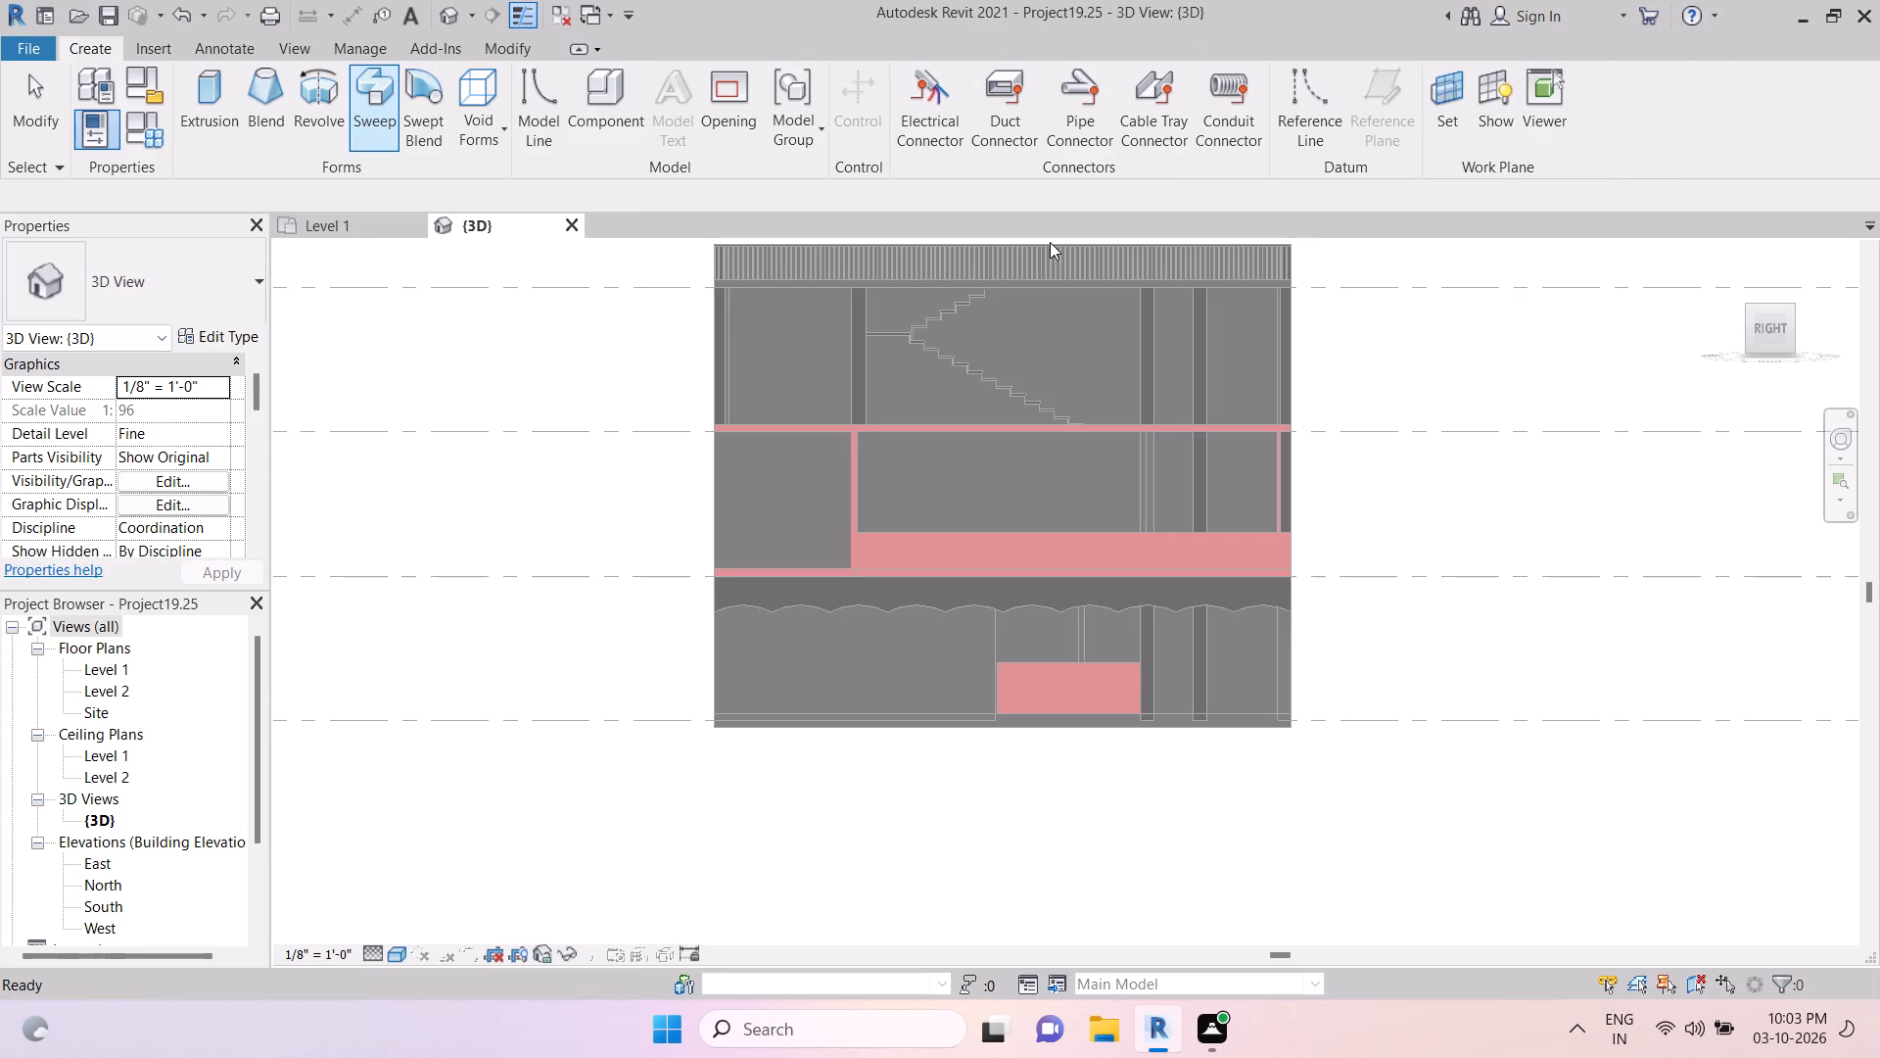
Set the work plane by picking the face of the Generic - 5" wall just above Level 2 on the facade.
left_click(1436, 107)
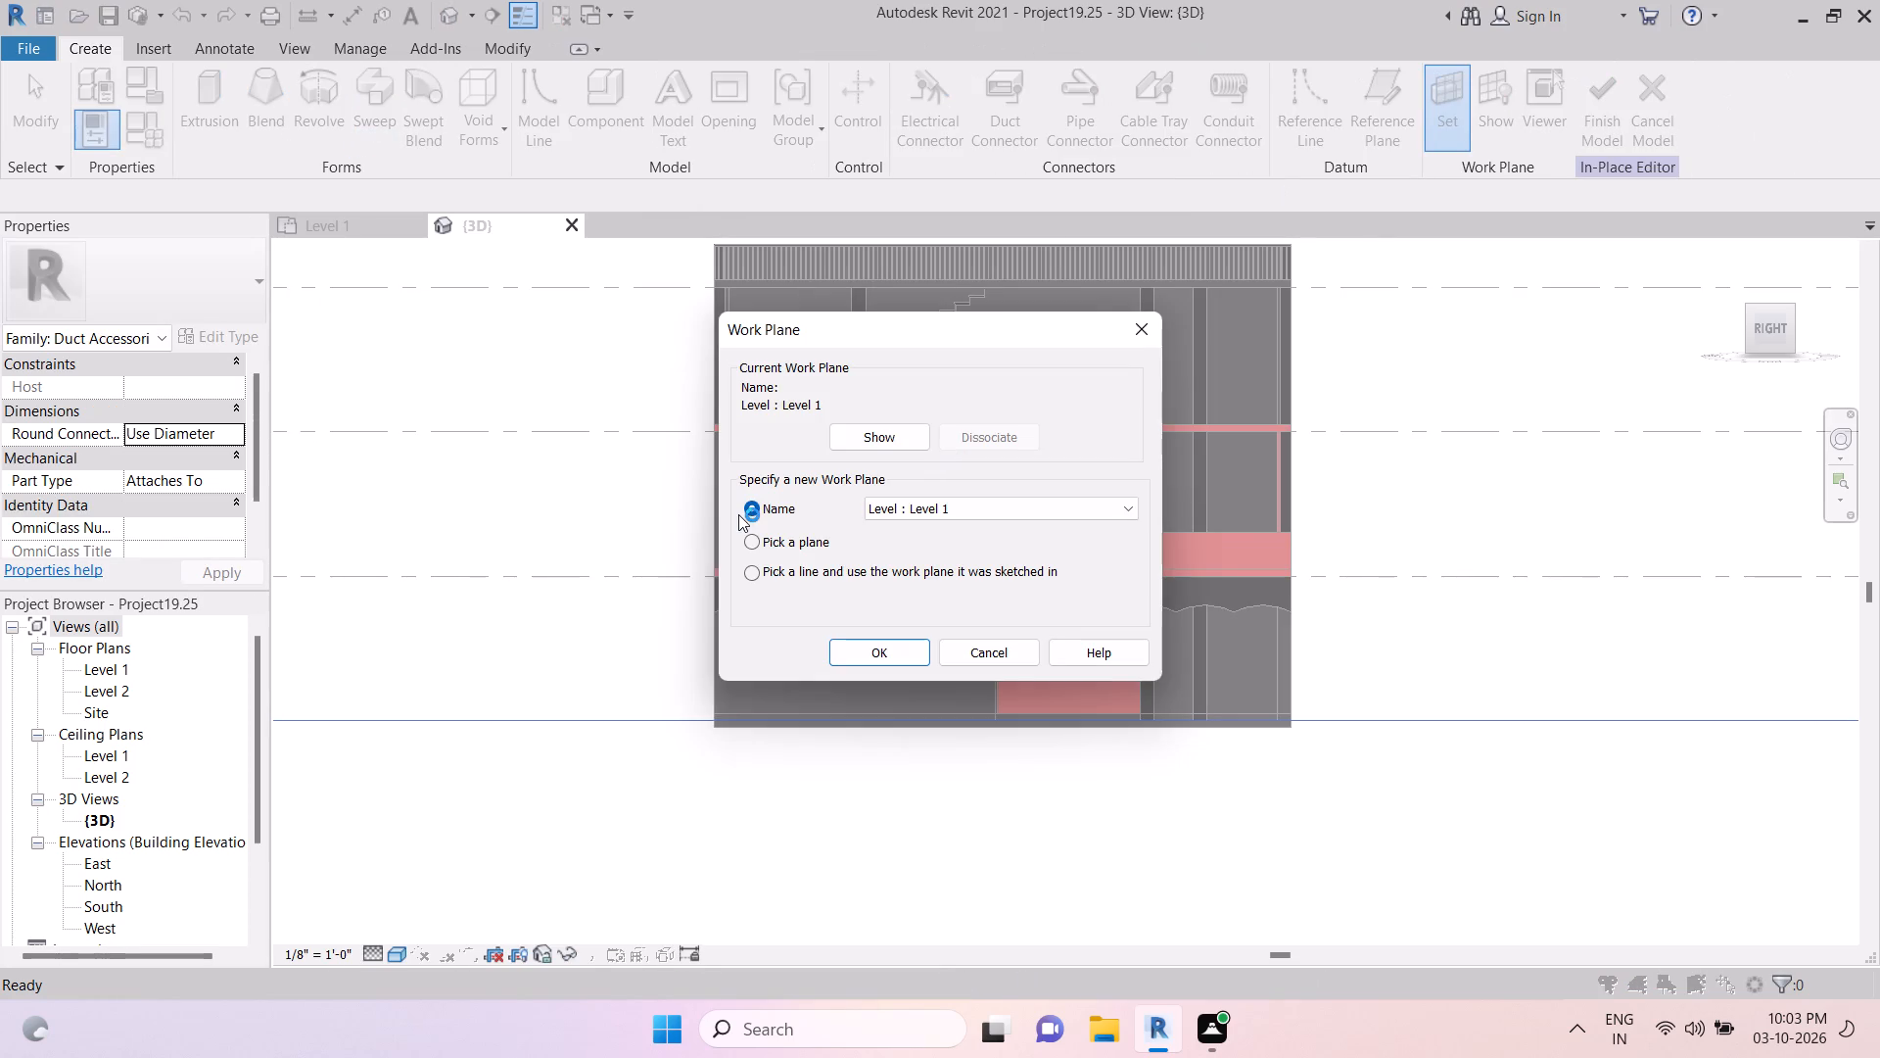
left_click(763, 541)
left_click(883, 649)
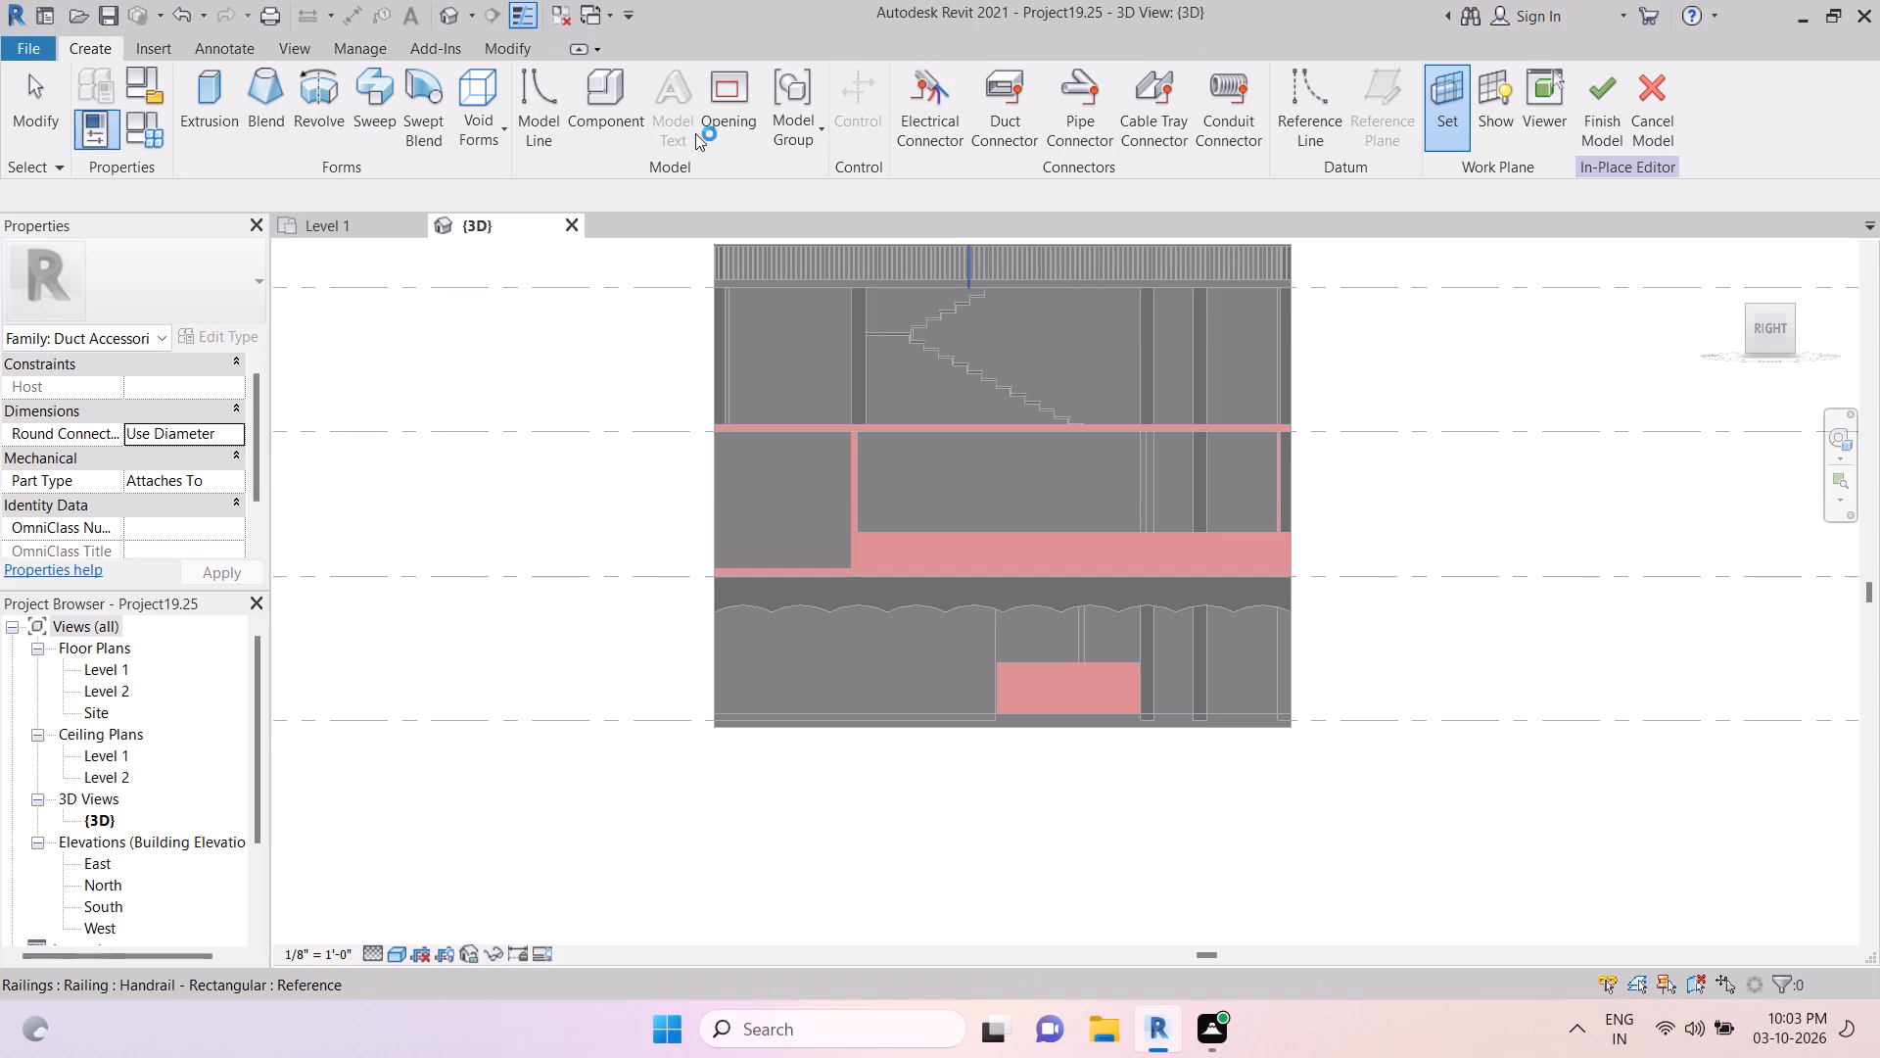
key("Tab")
left_click(719, 461)
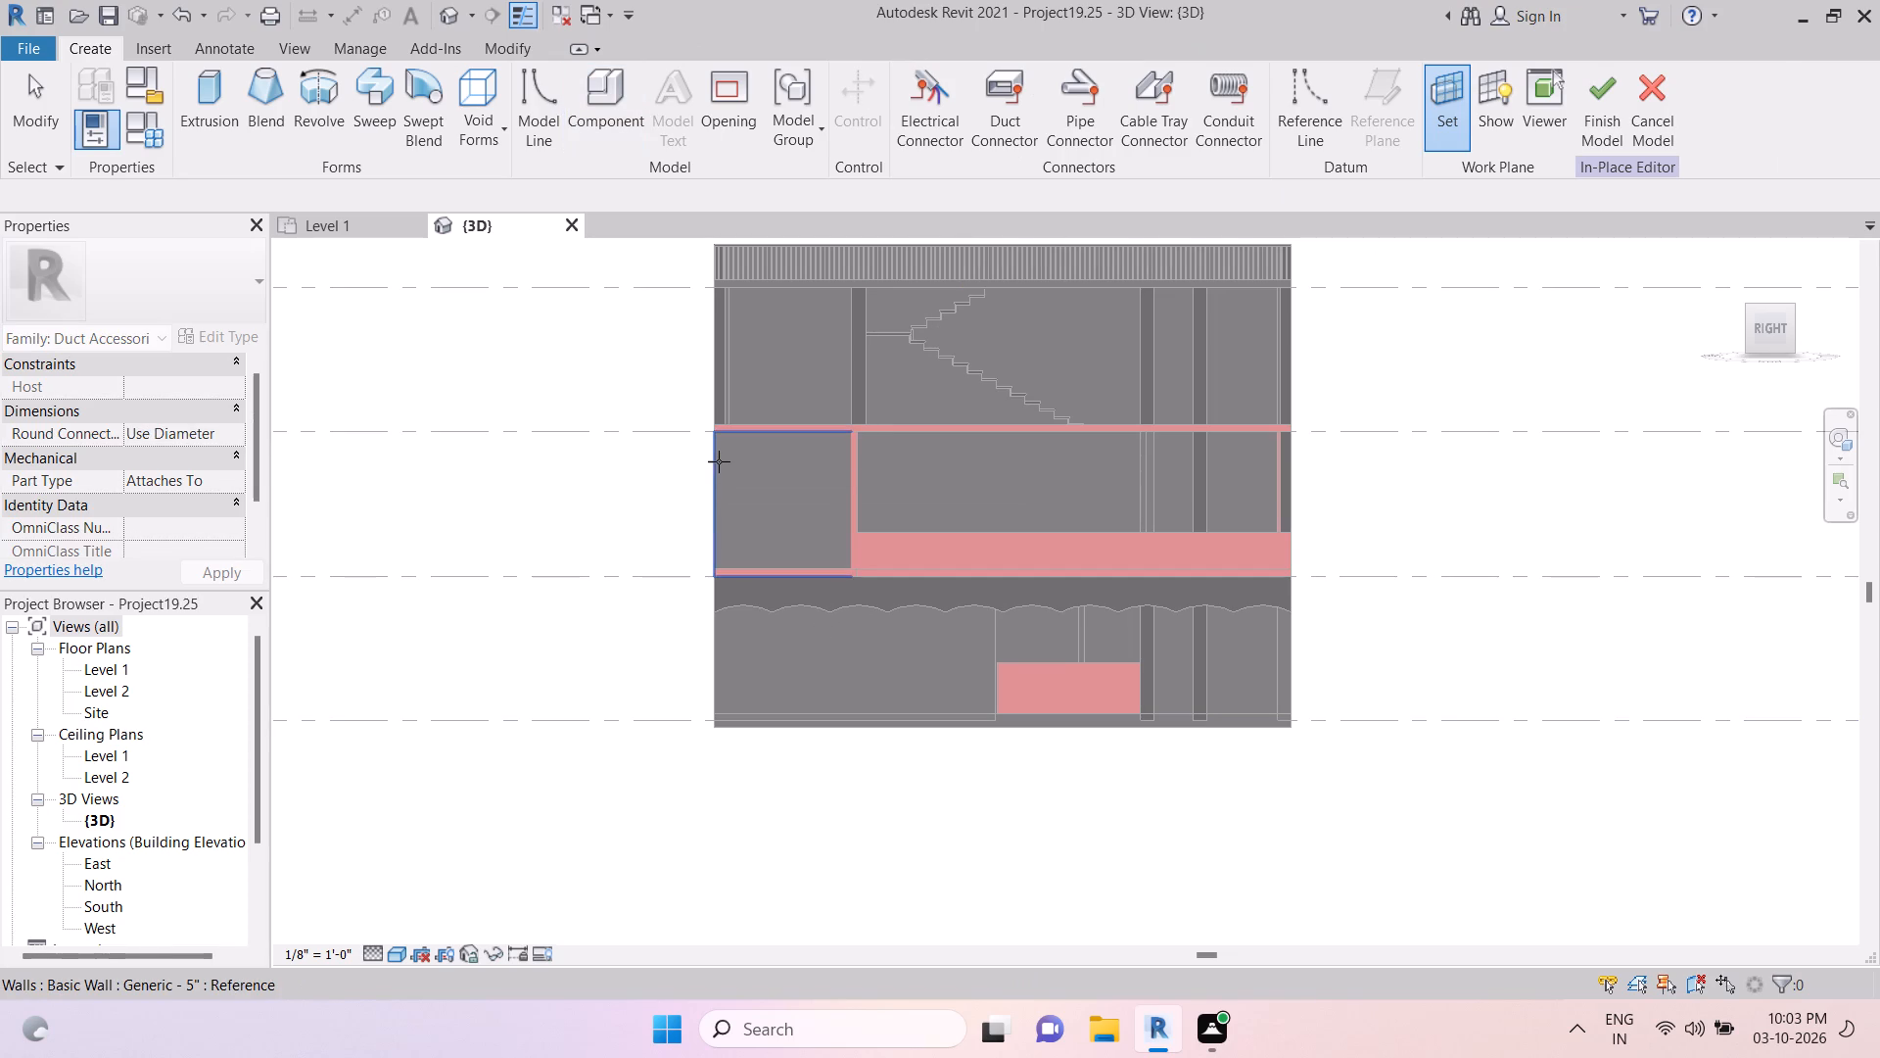
Start an extrusion and sketch its rectangular profile from the upper outer corner of the wall panel above Level 2.
left_click(228, 94)
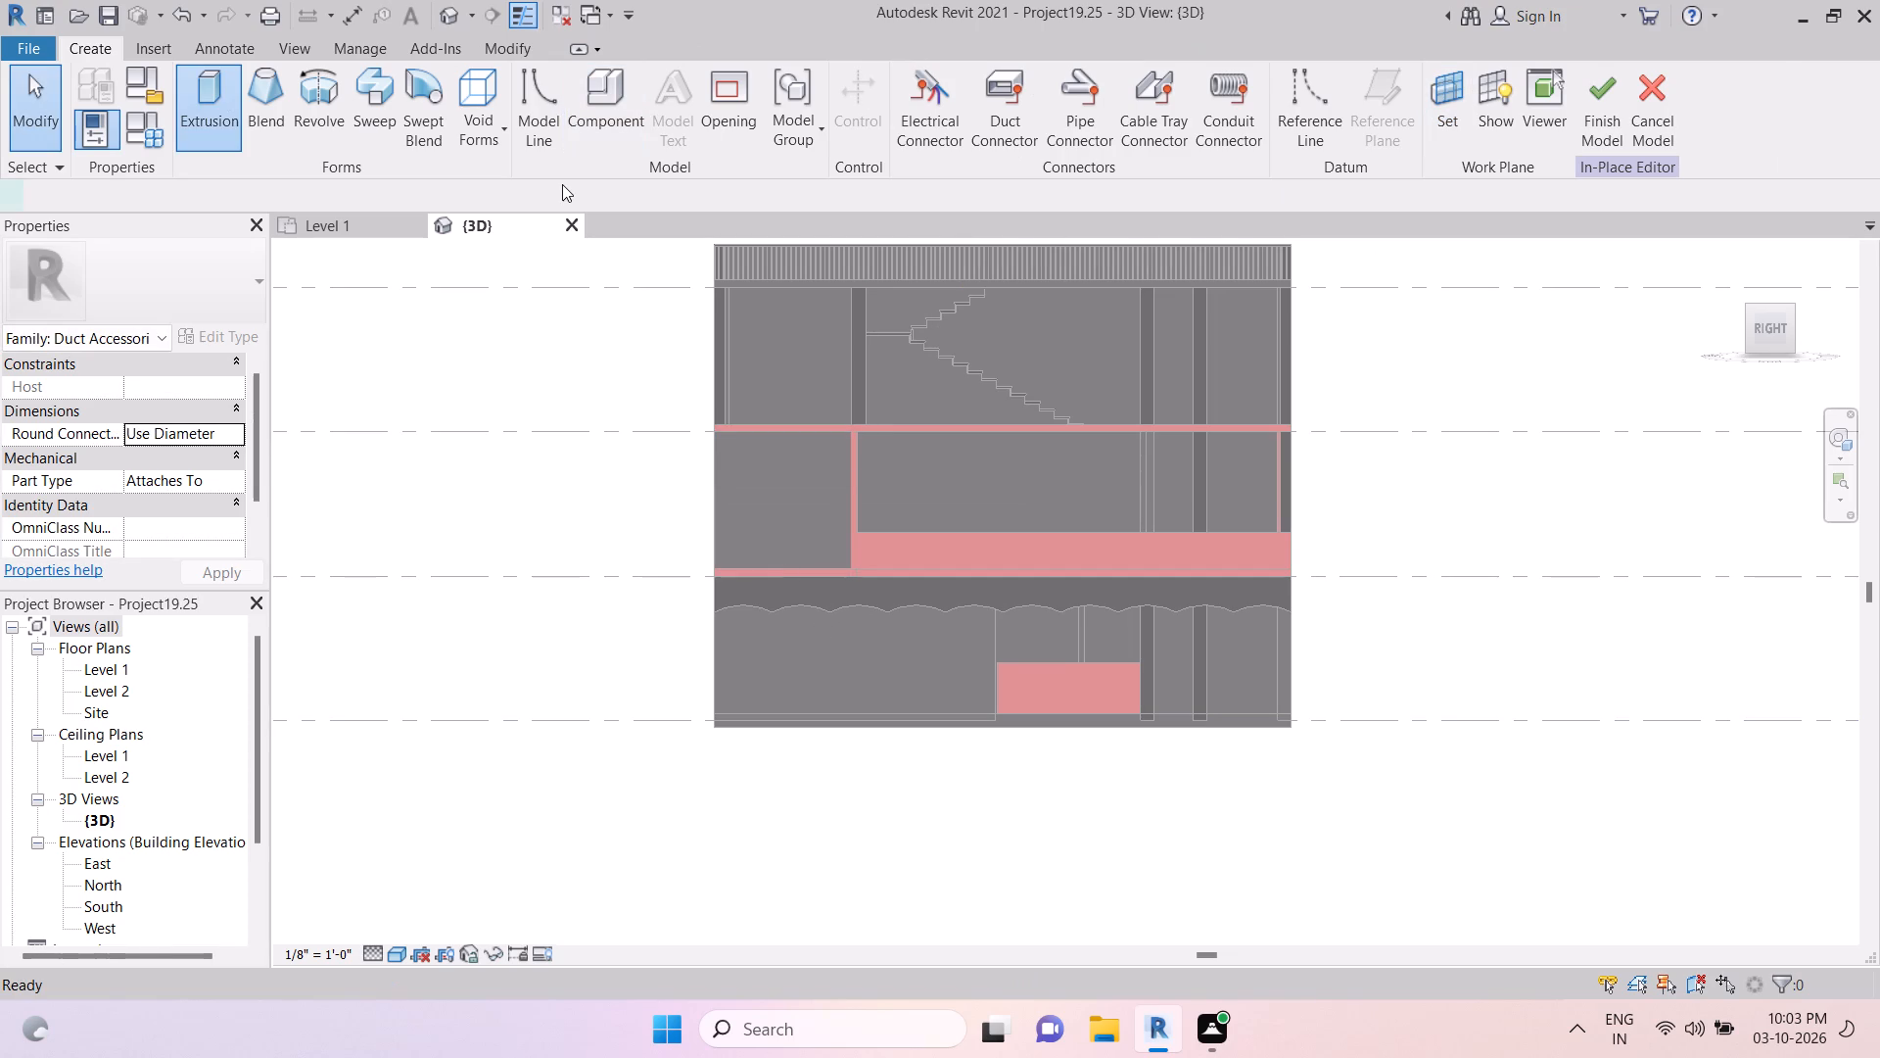
left_click(928, 91)
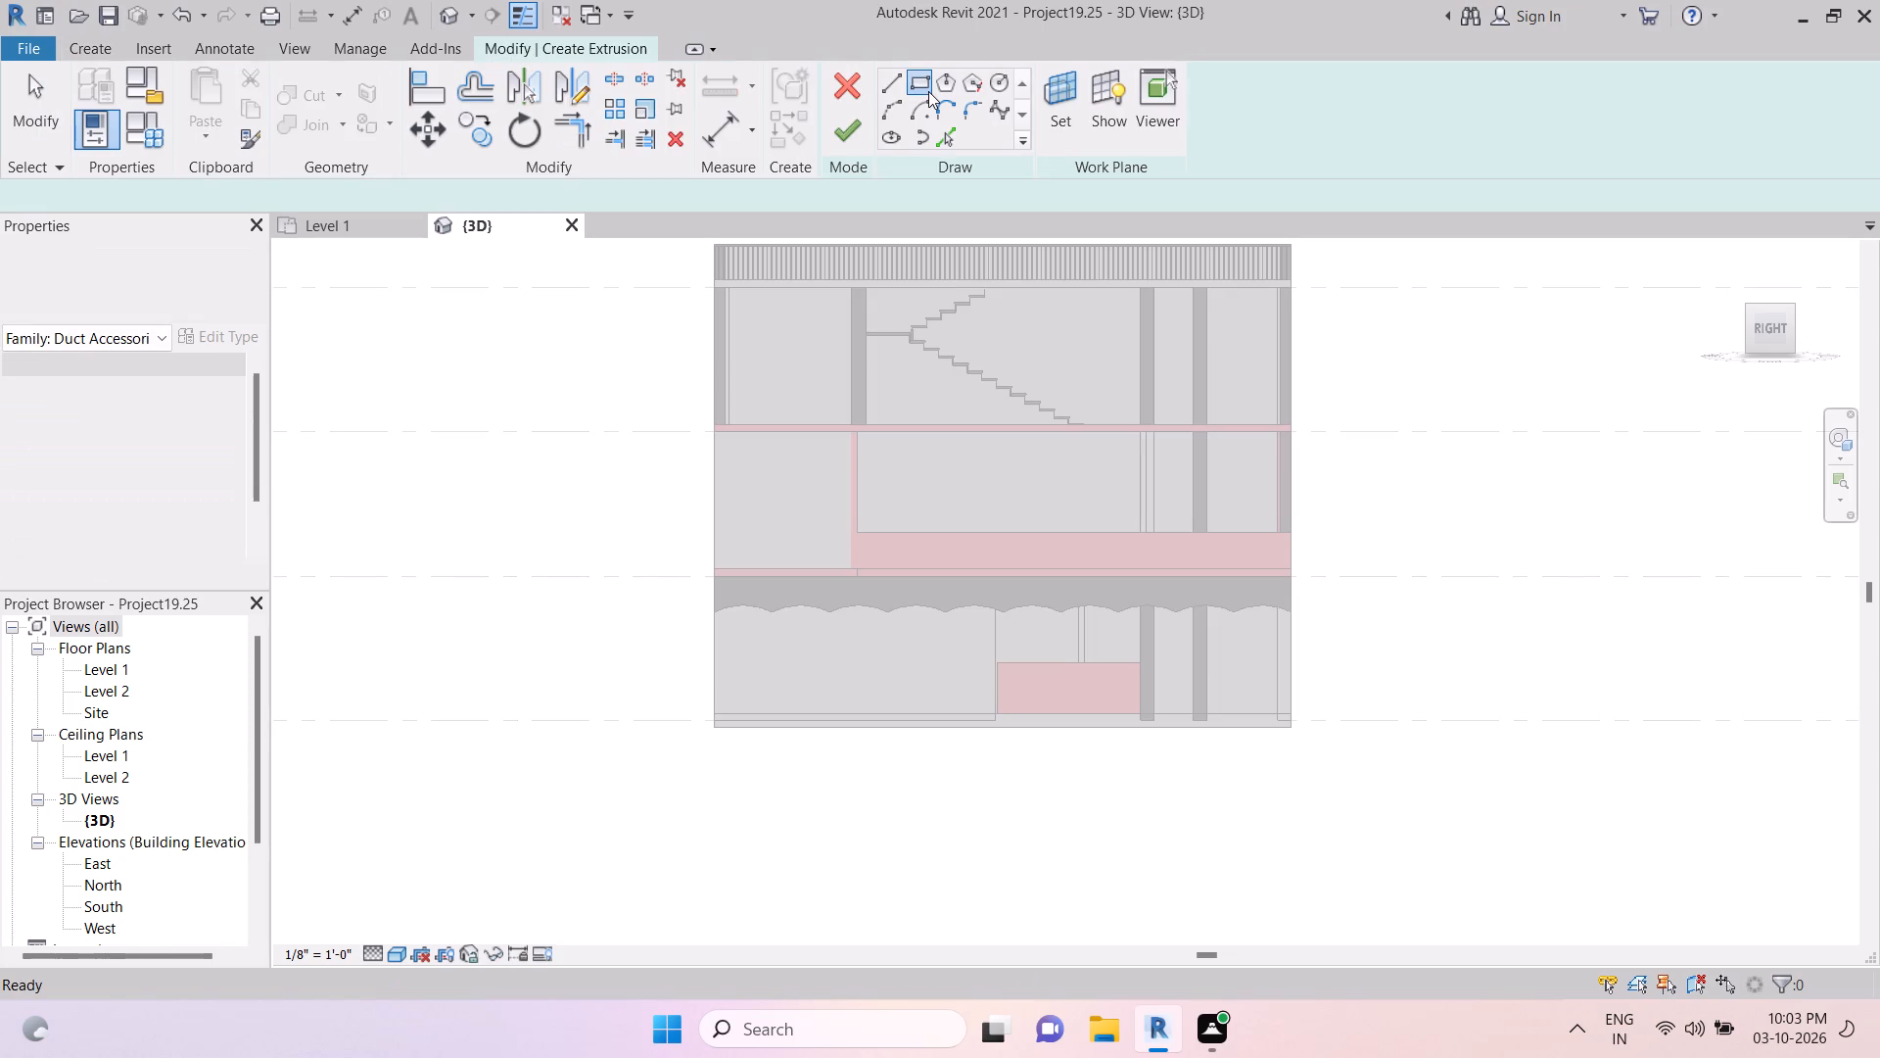
left_click(924, 83)
scroll(699, 448, "up", 10)
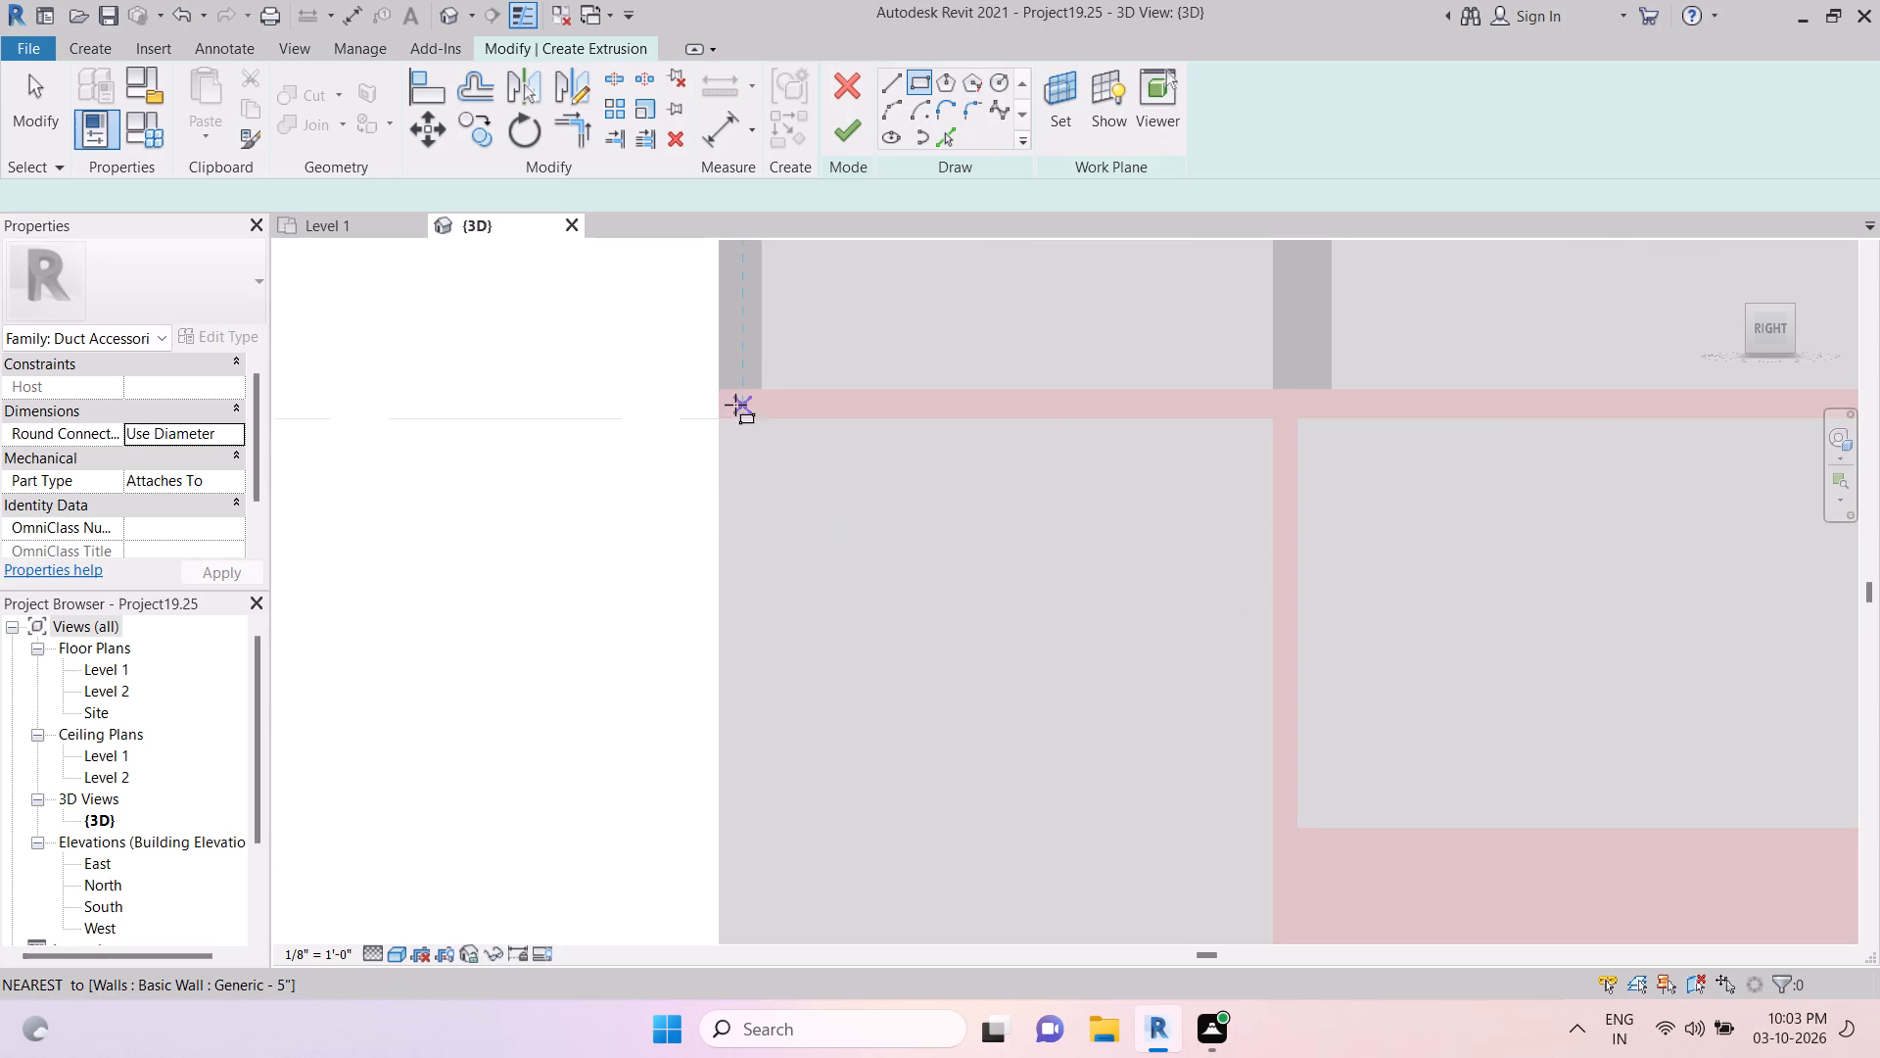
left_click(719, 392)
scroll(988, 569, "down", 6)
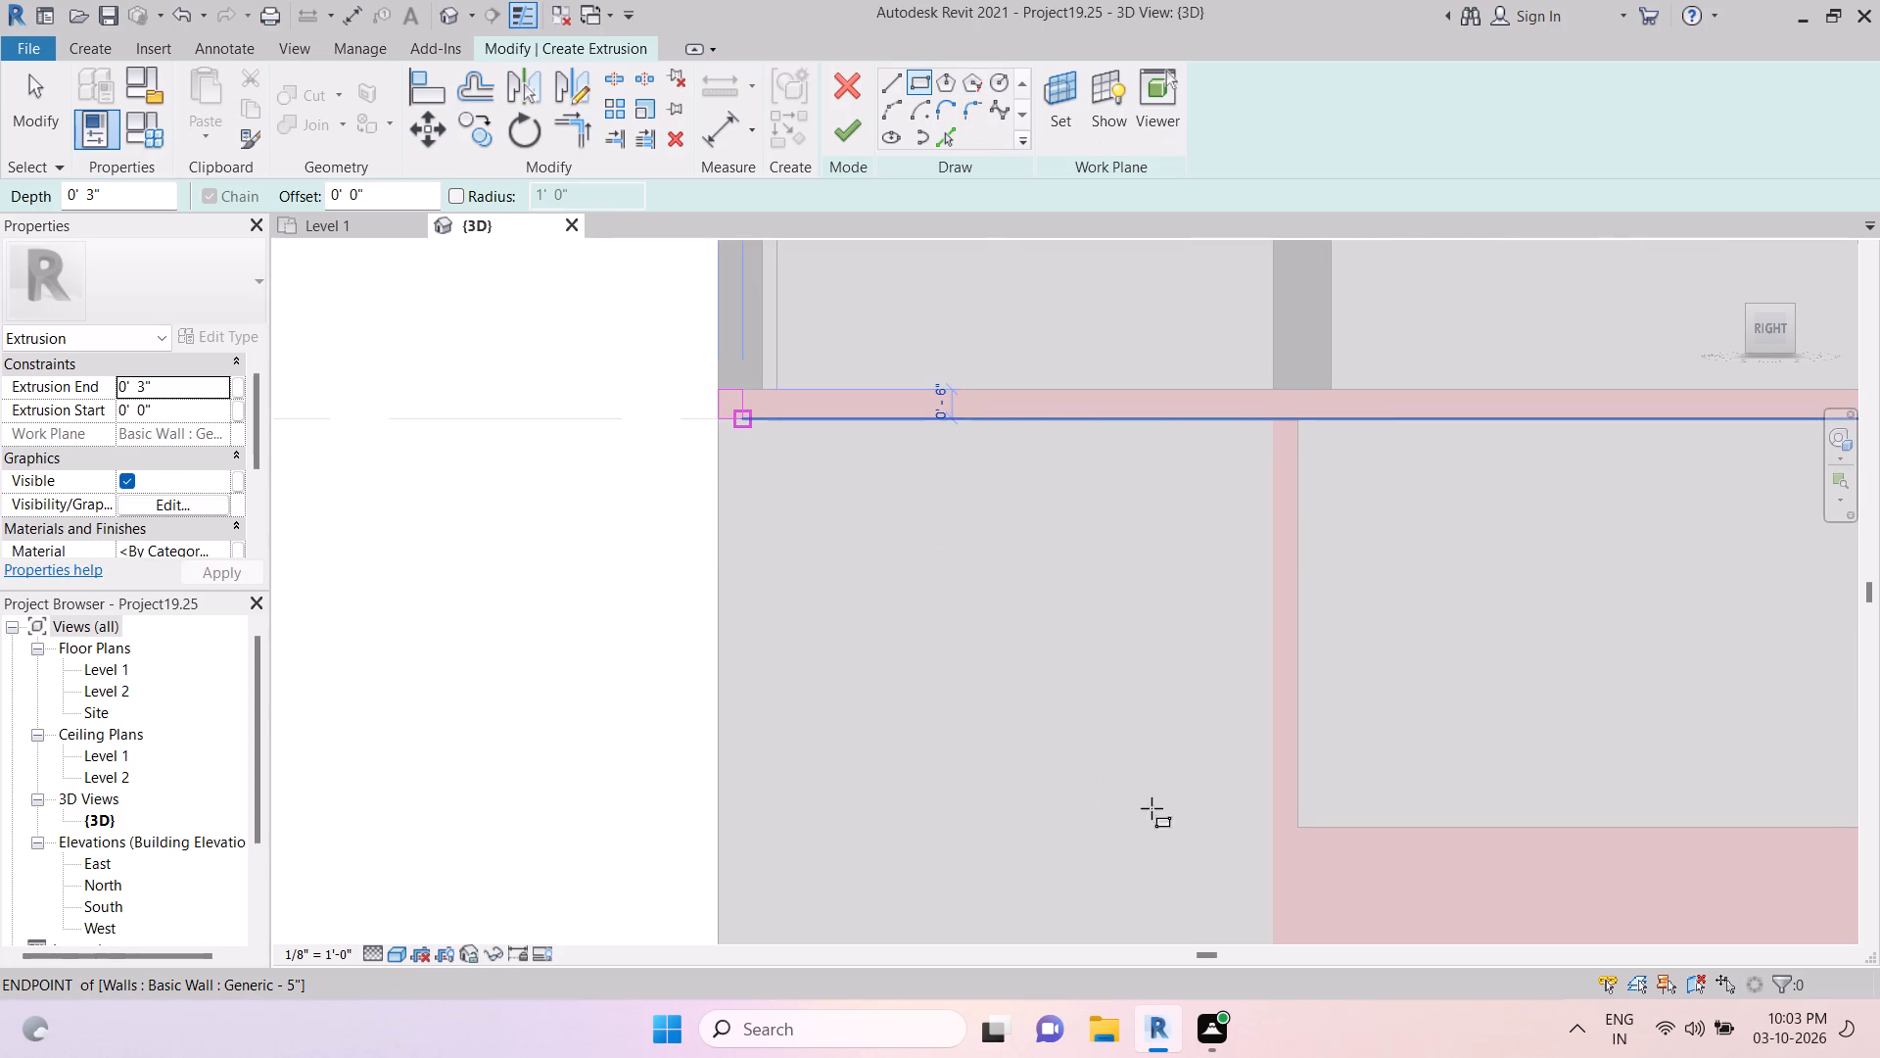
middle_click_drag(1170, 806, 1140, 550)
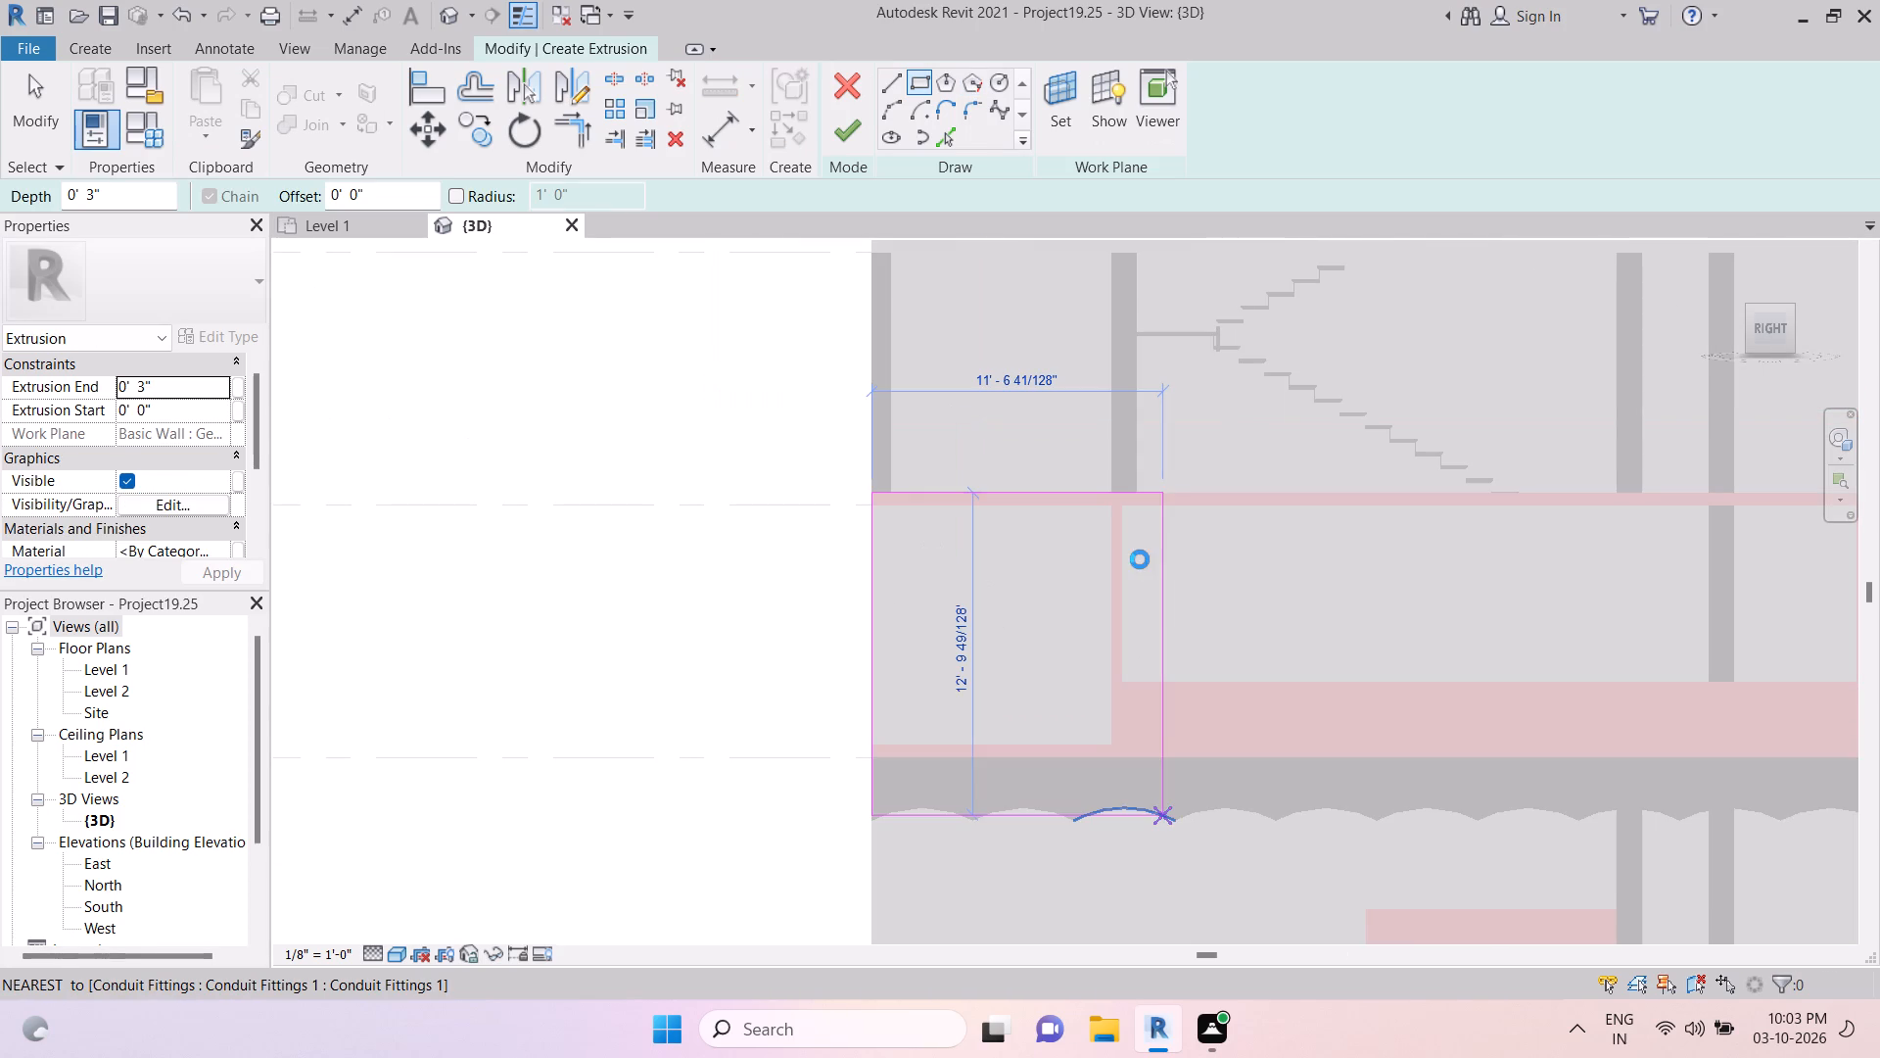
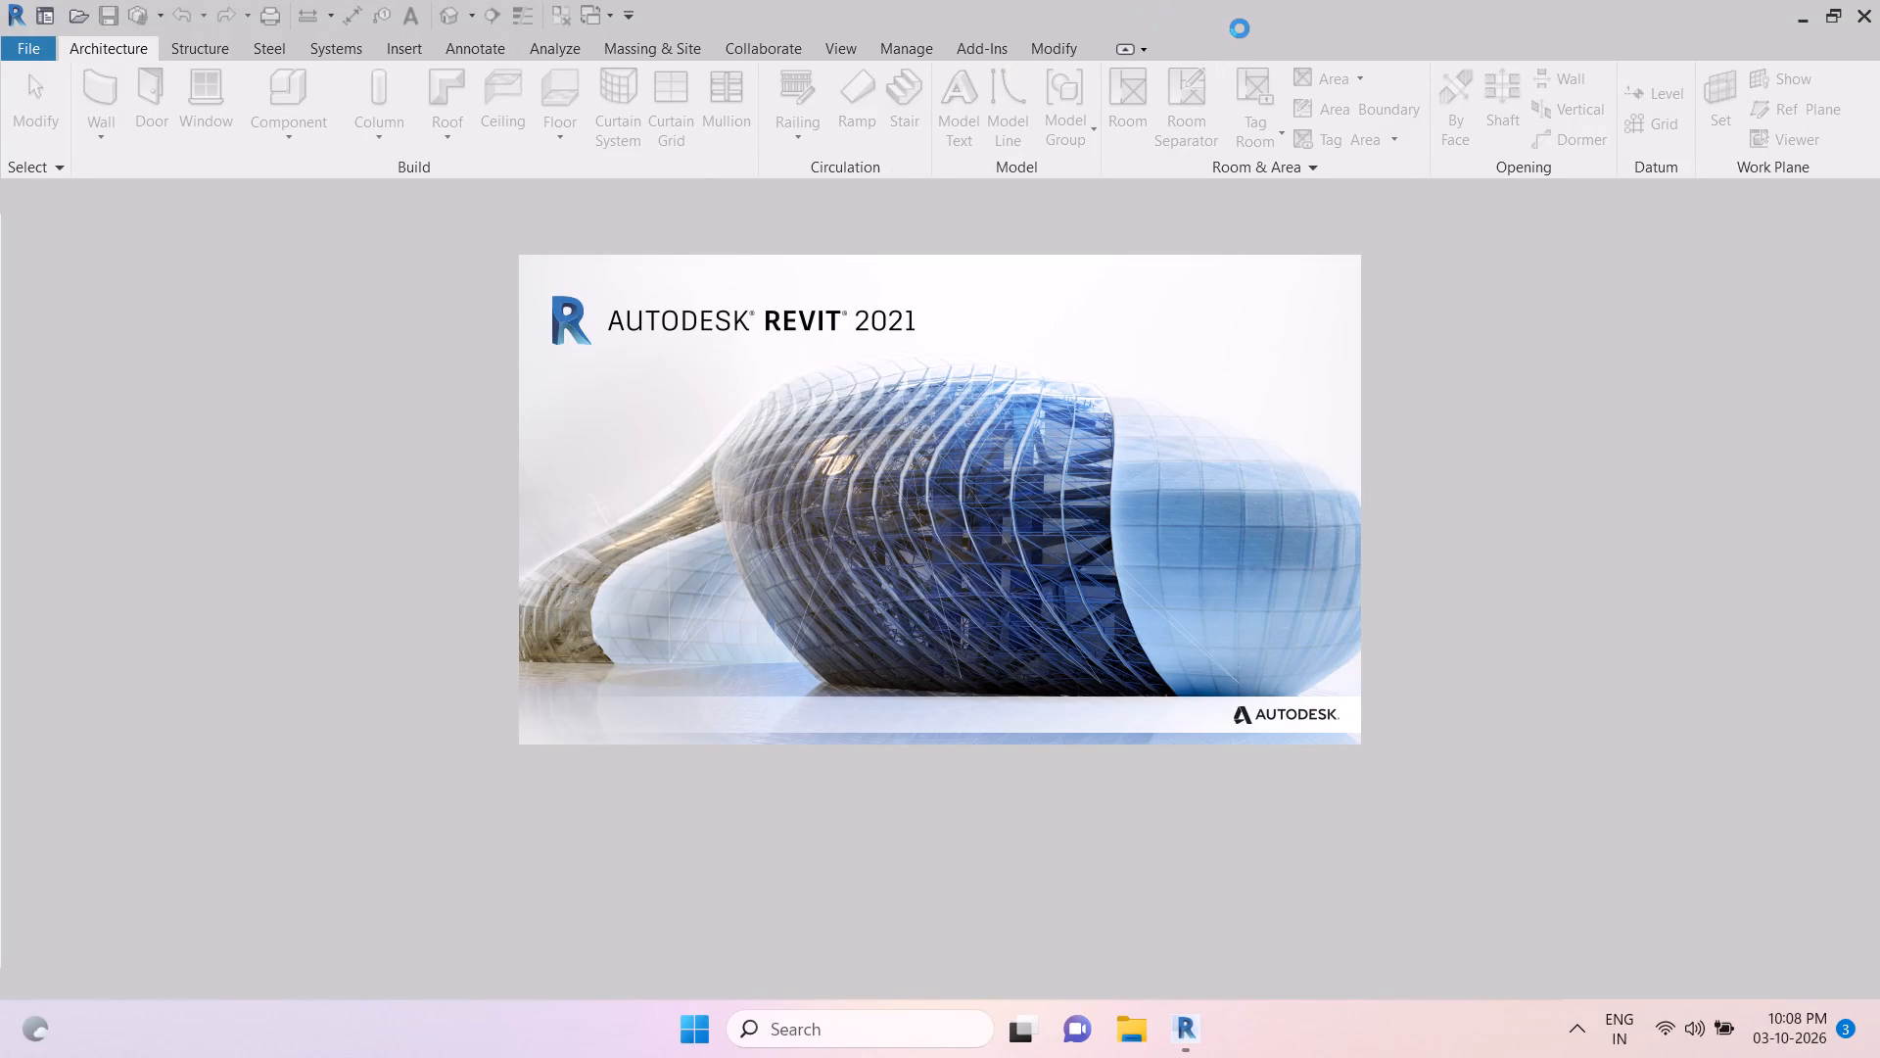
Close the unresponsive Revit 2021 session, including both its main window and its splash window.
left_click(1195, 1031)
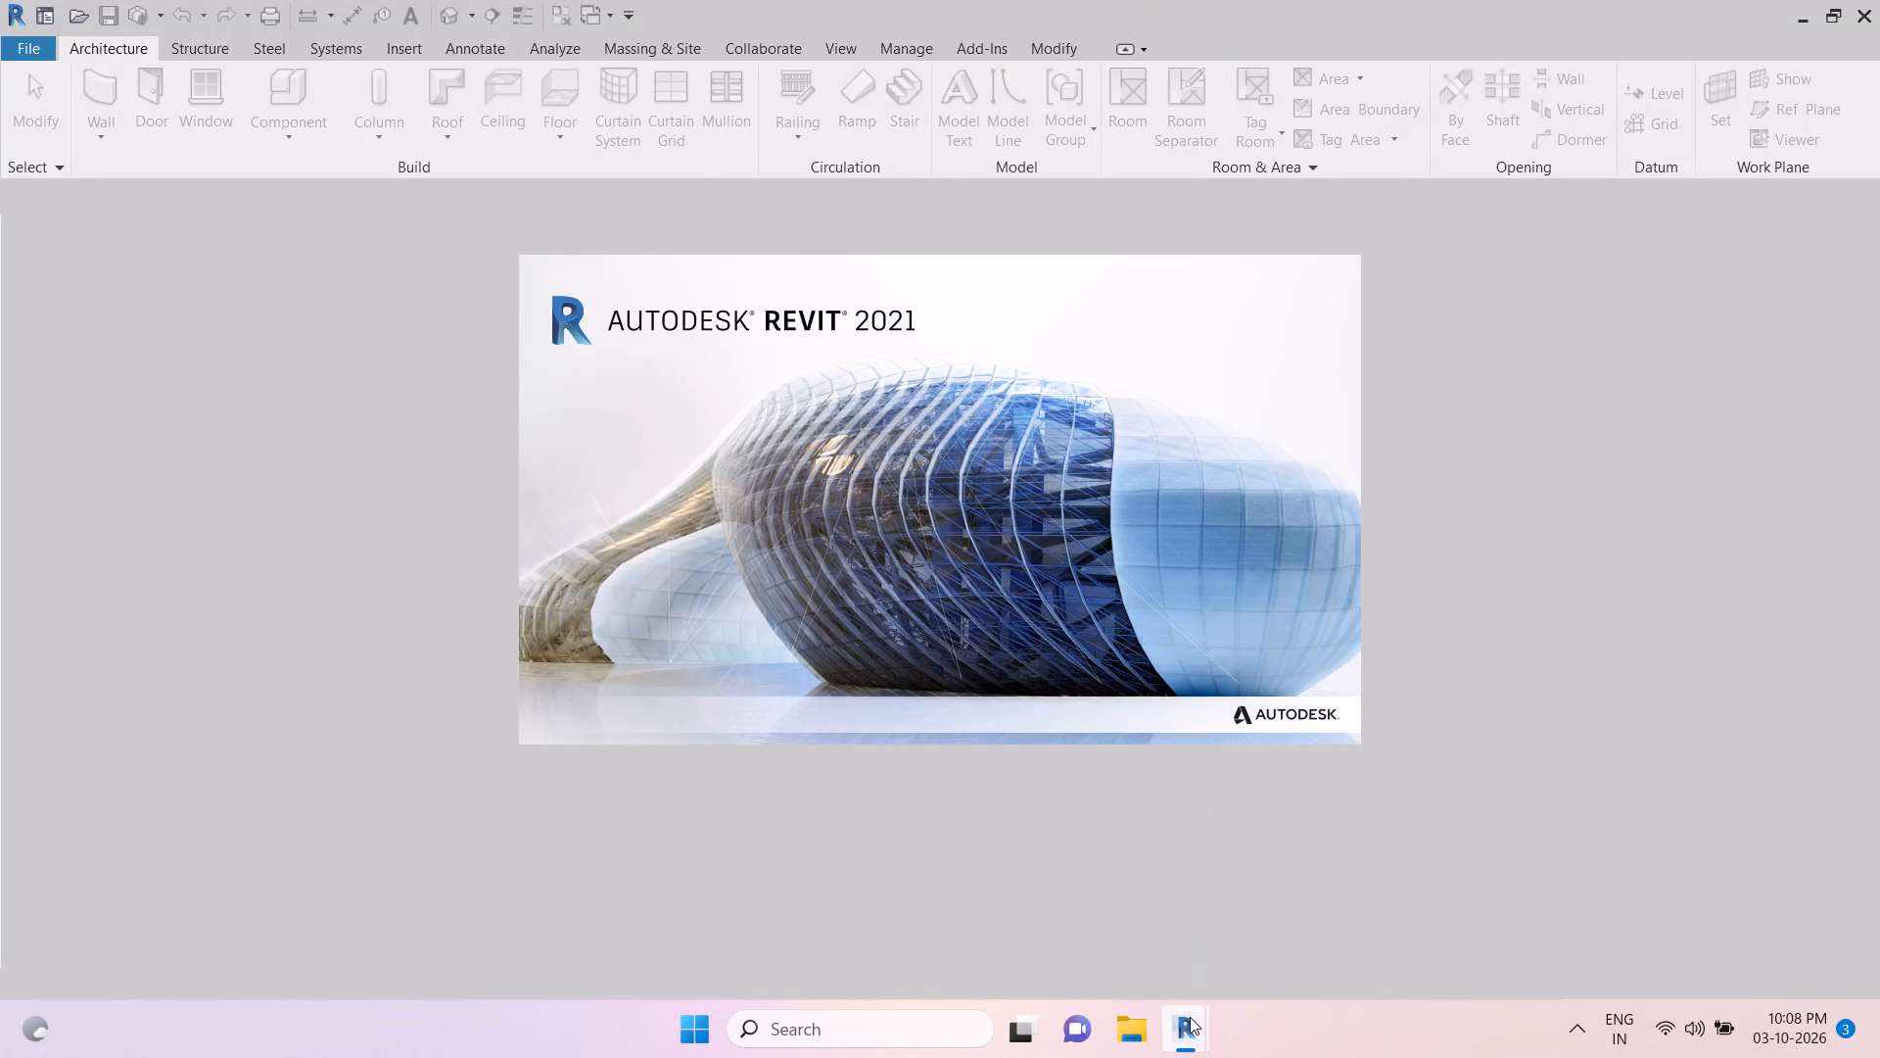
left_click(1190, 1017)
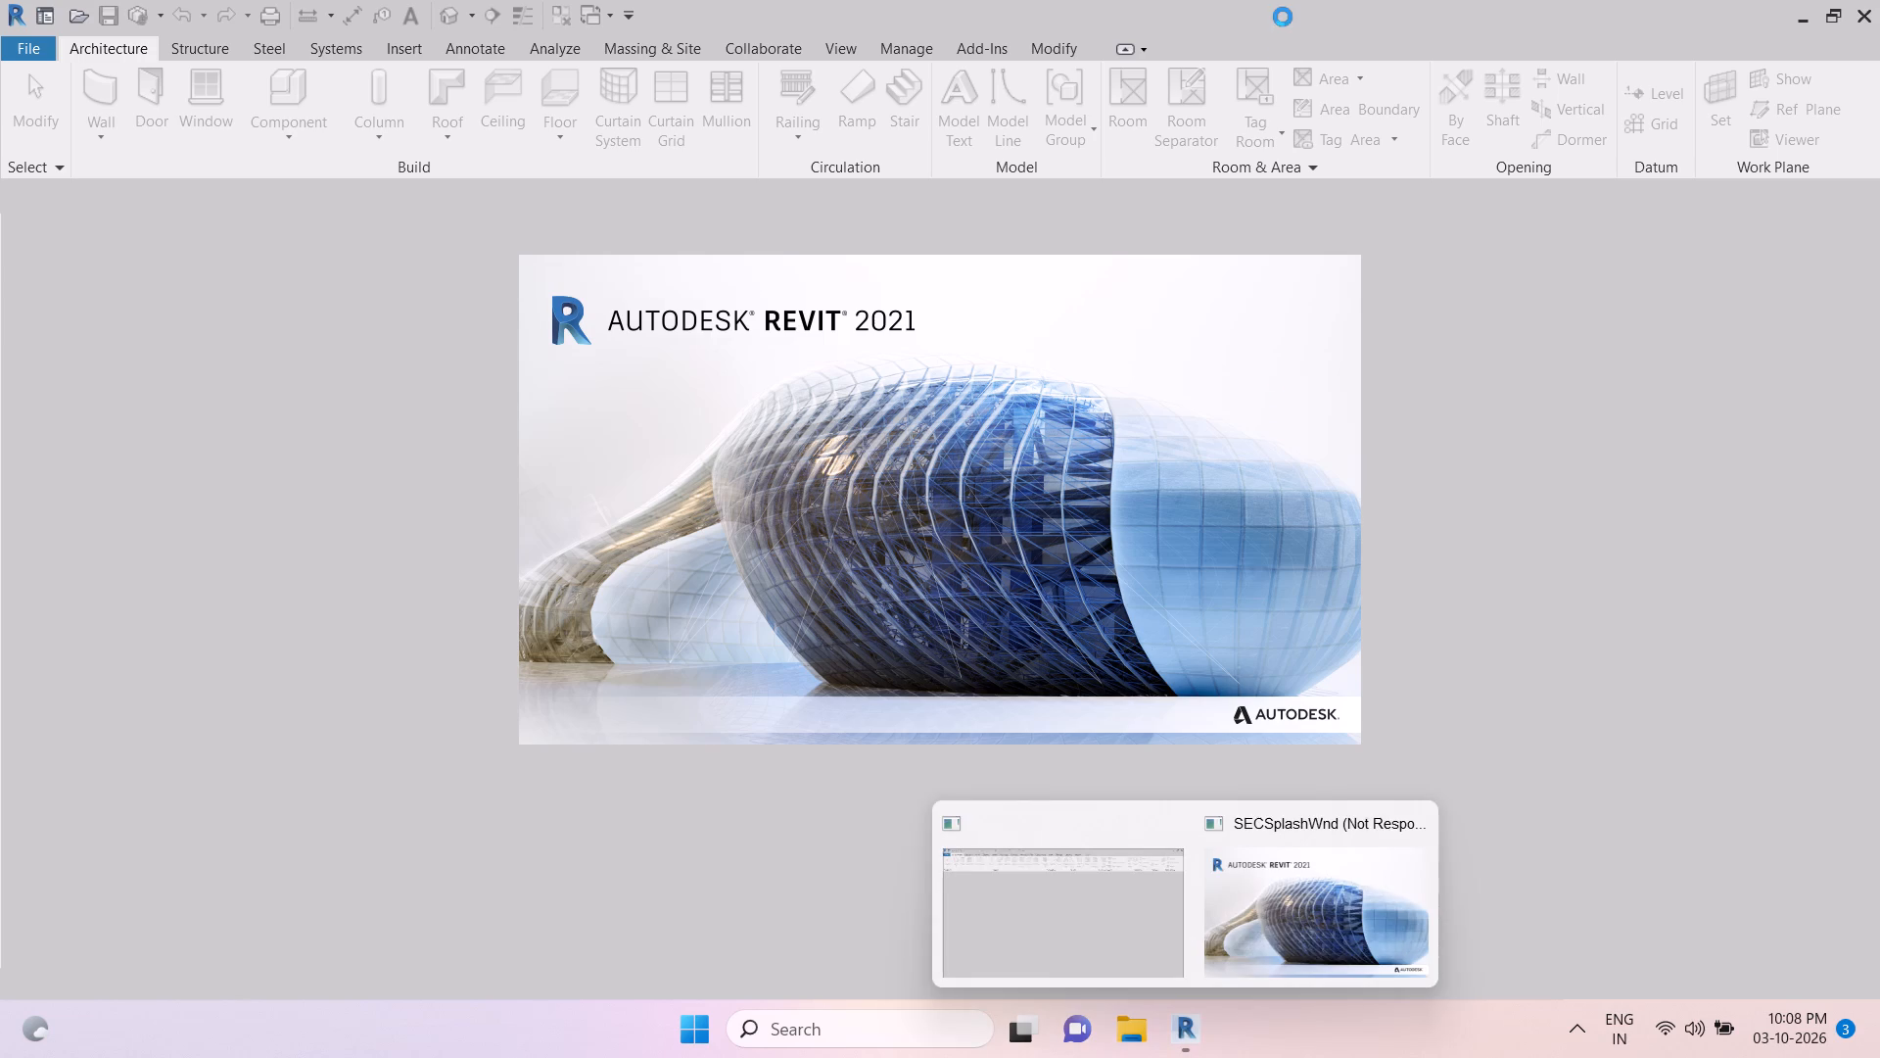
left_click(1282, 13)
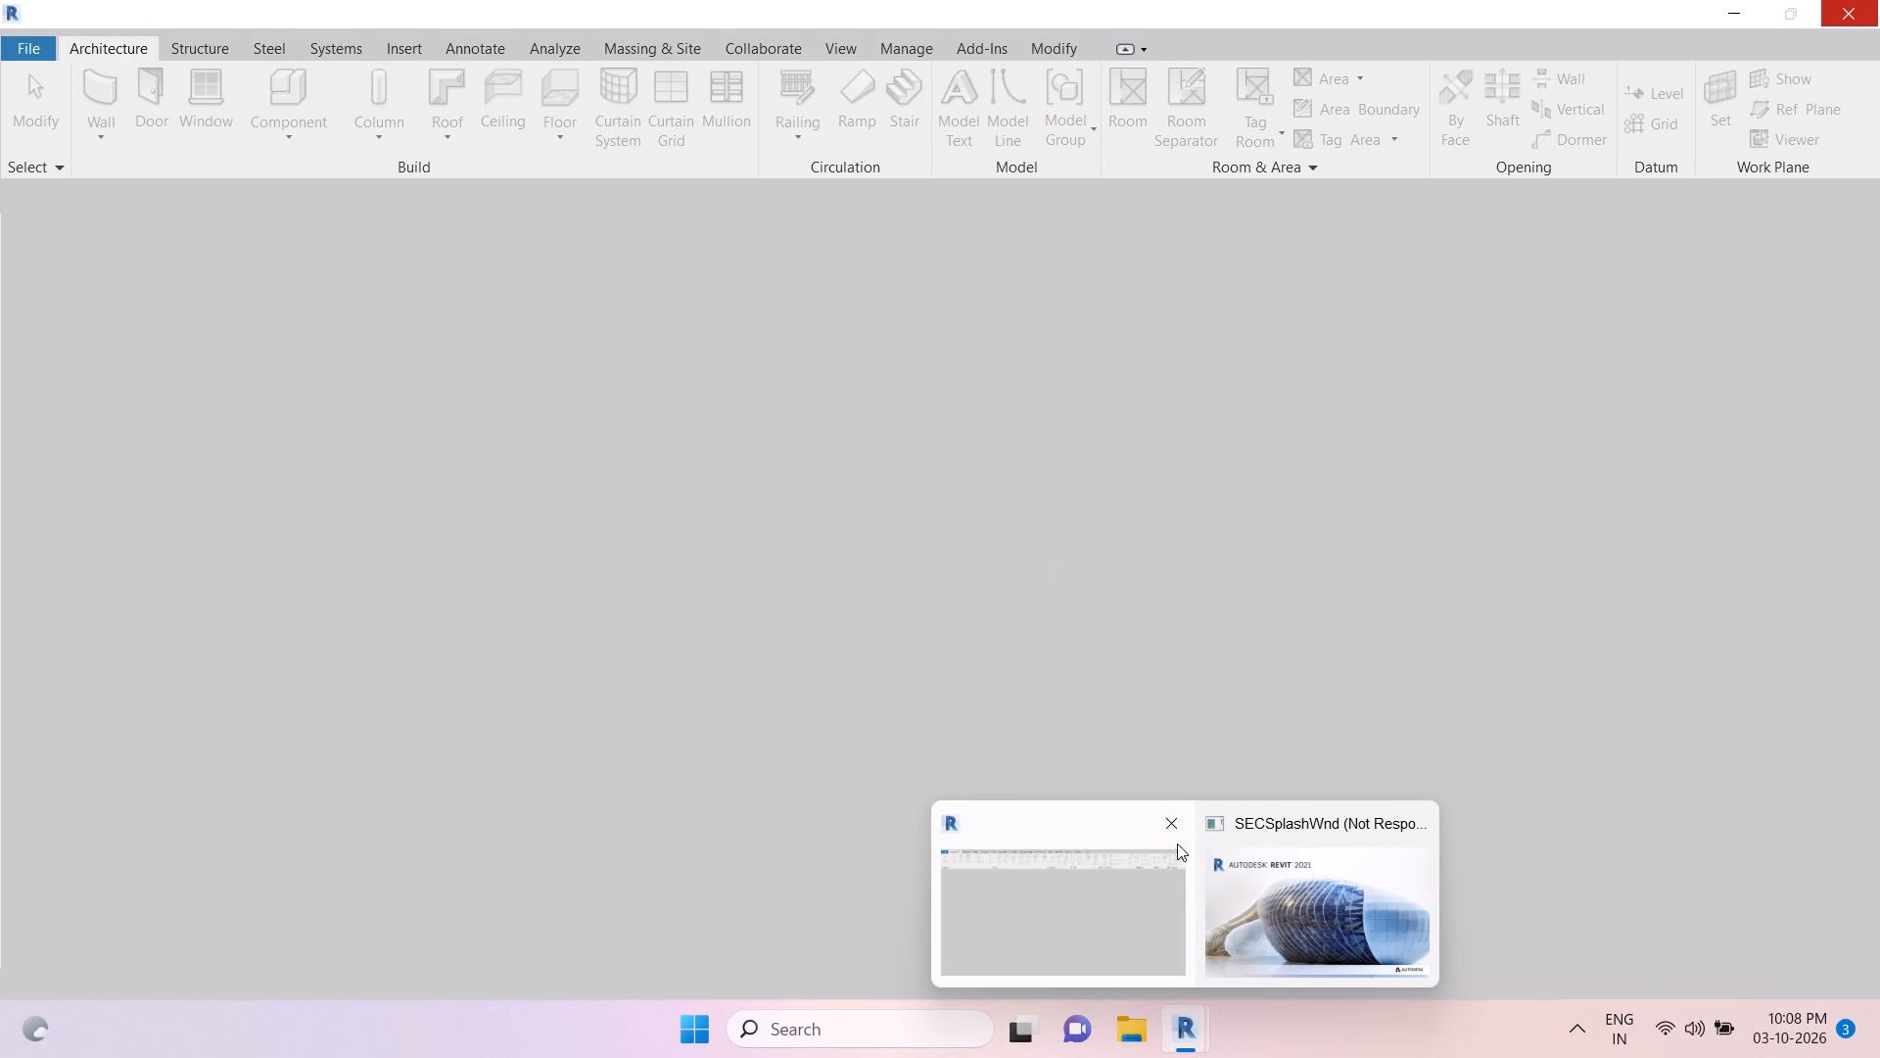
left_click(1174, 822)
double_click(1173, 822)
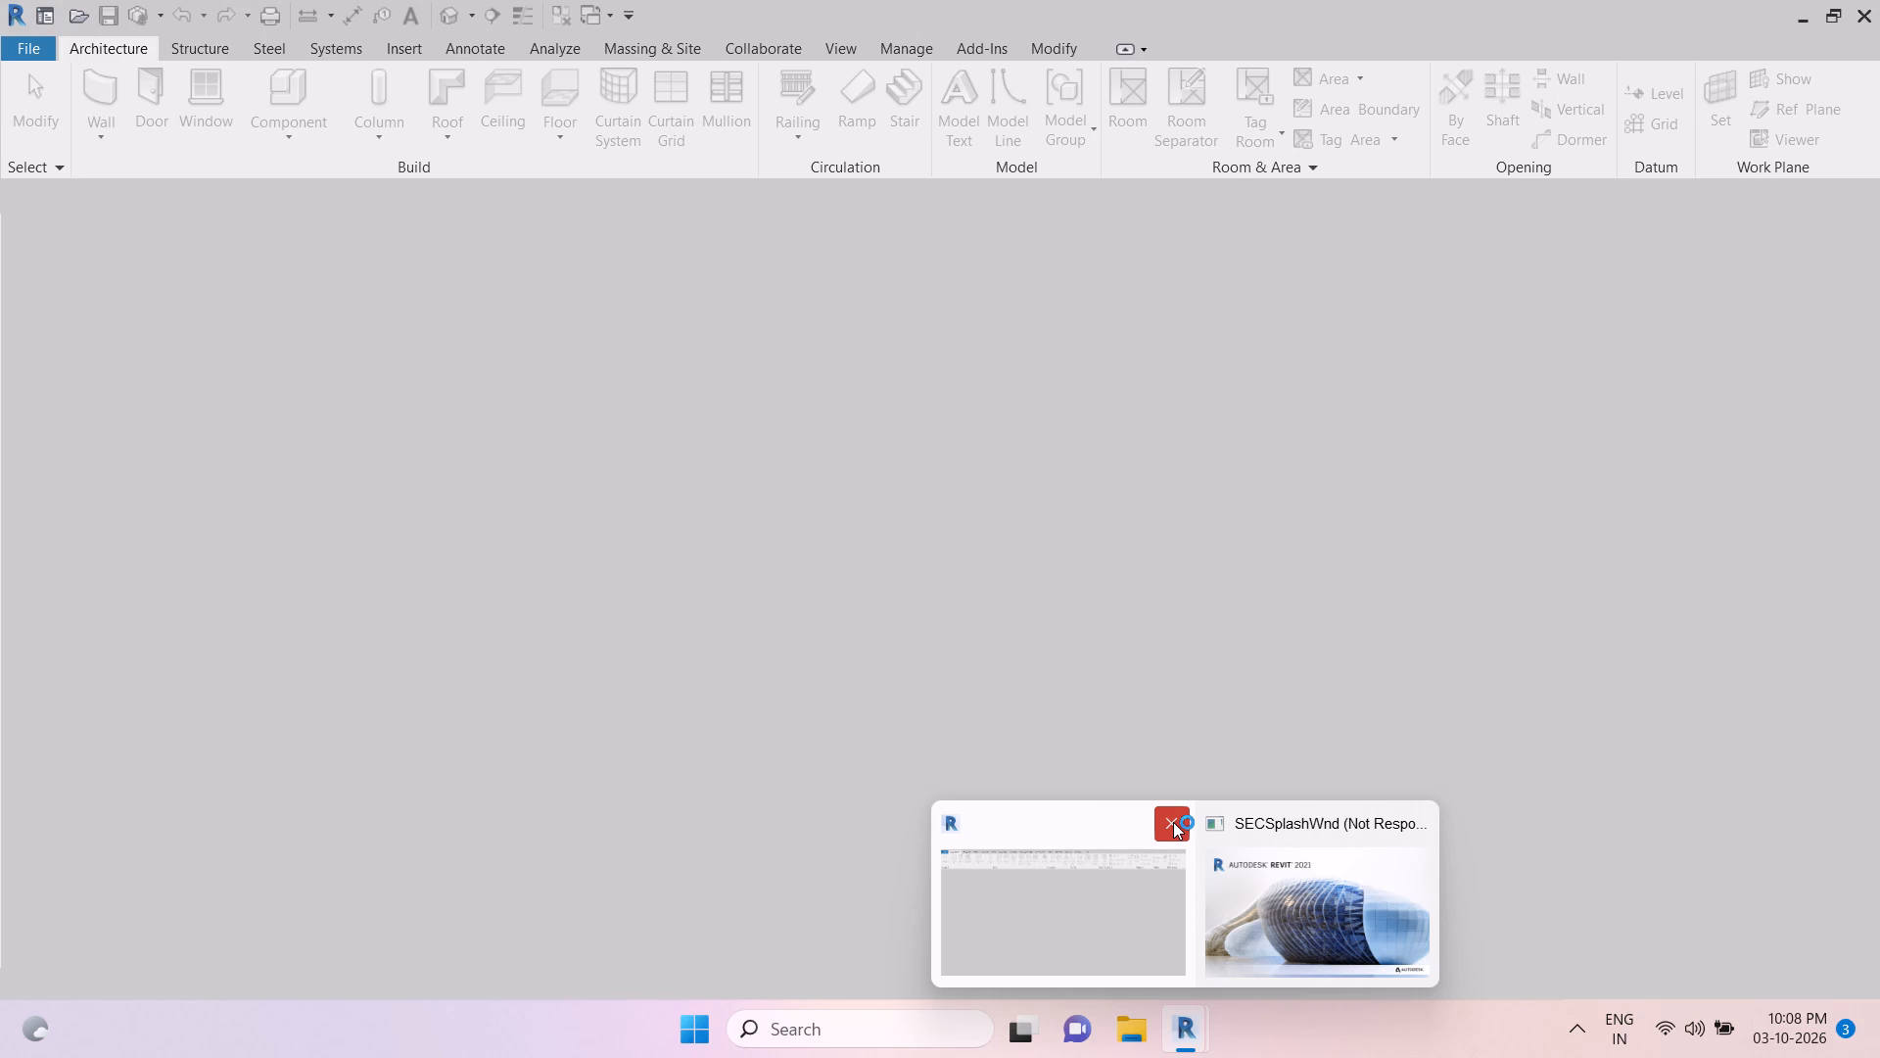
left_click(1417, 820)
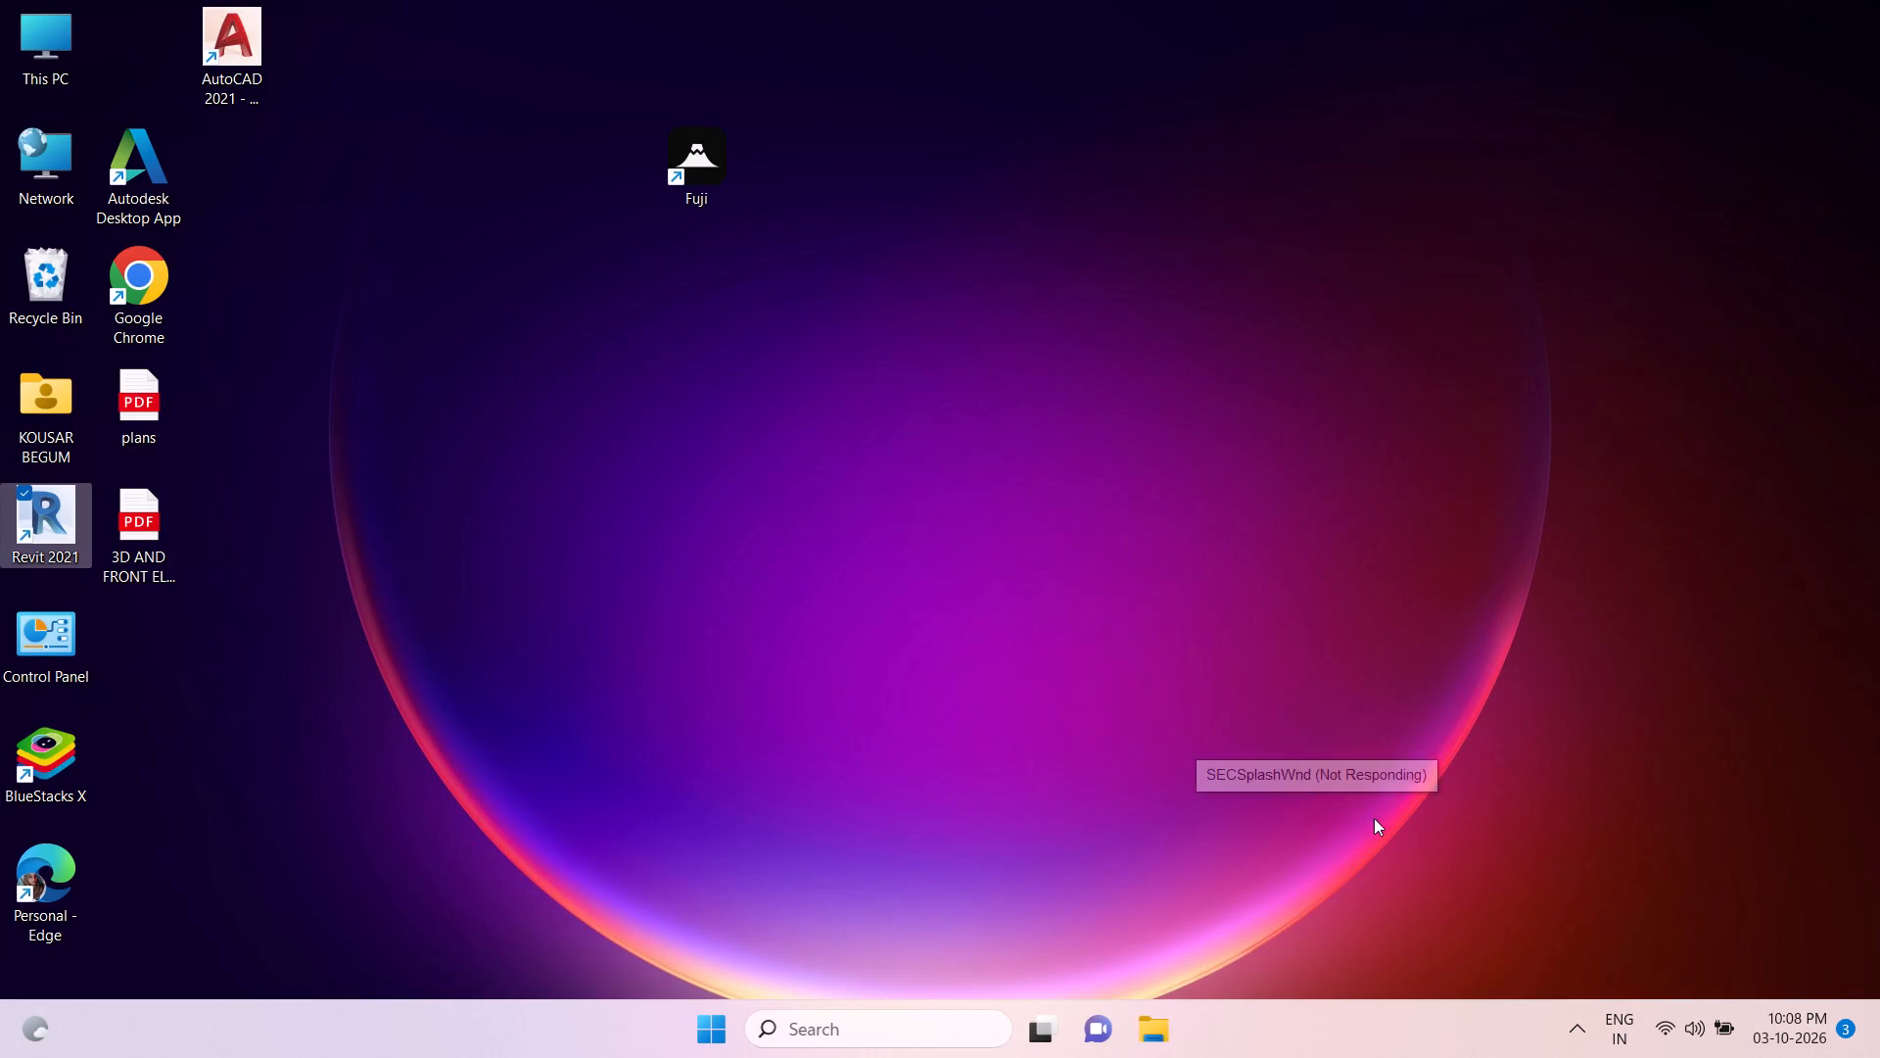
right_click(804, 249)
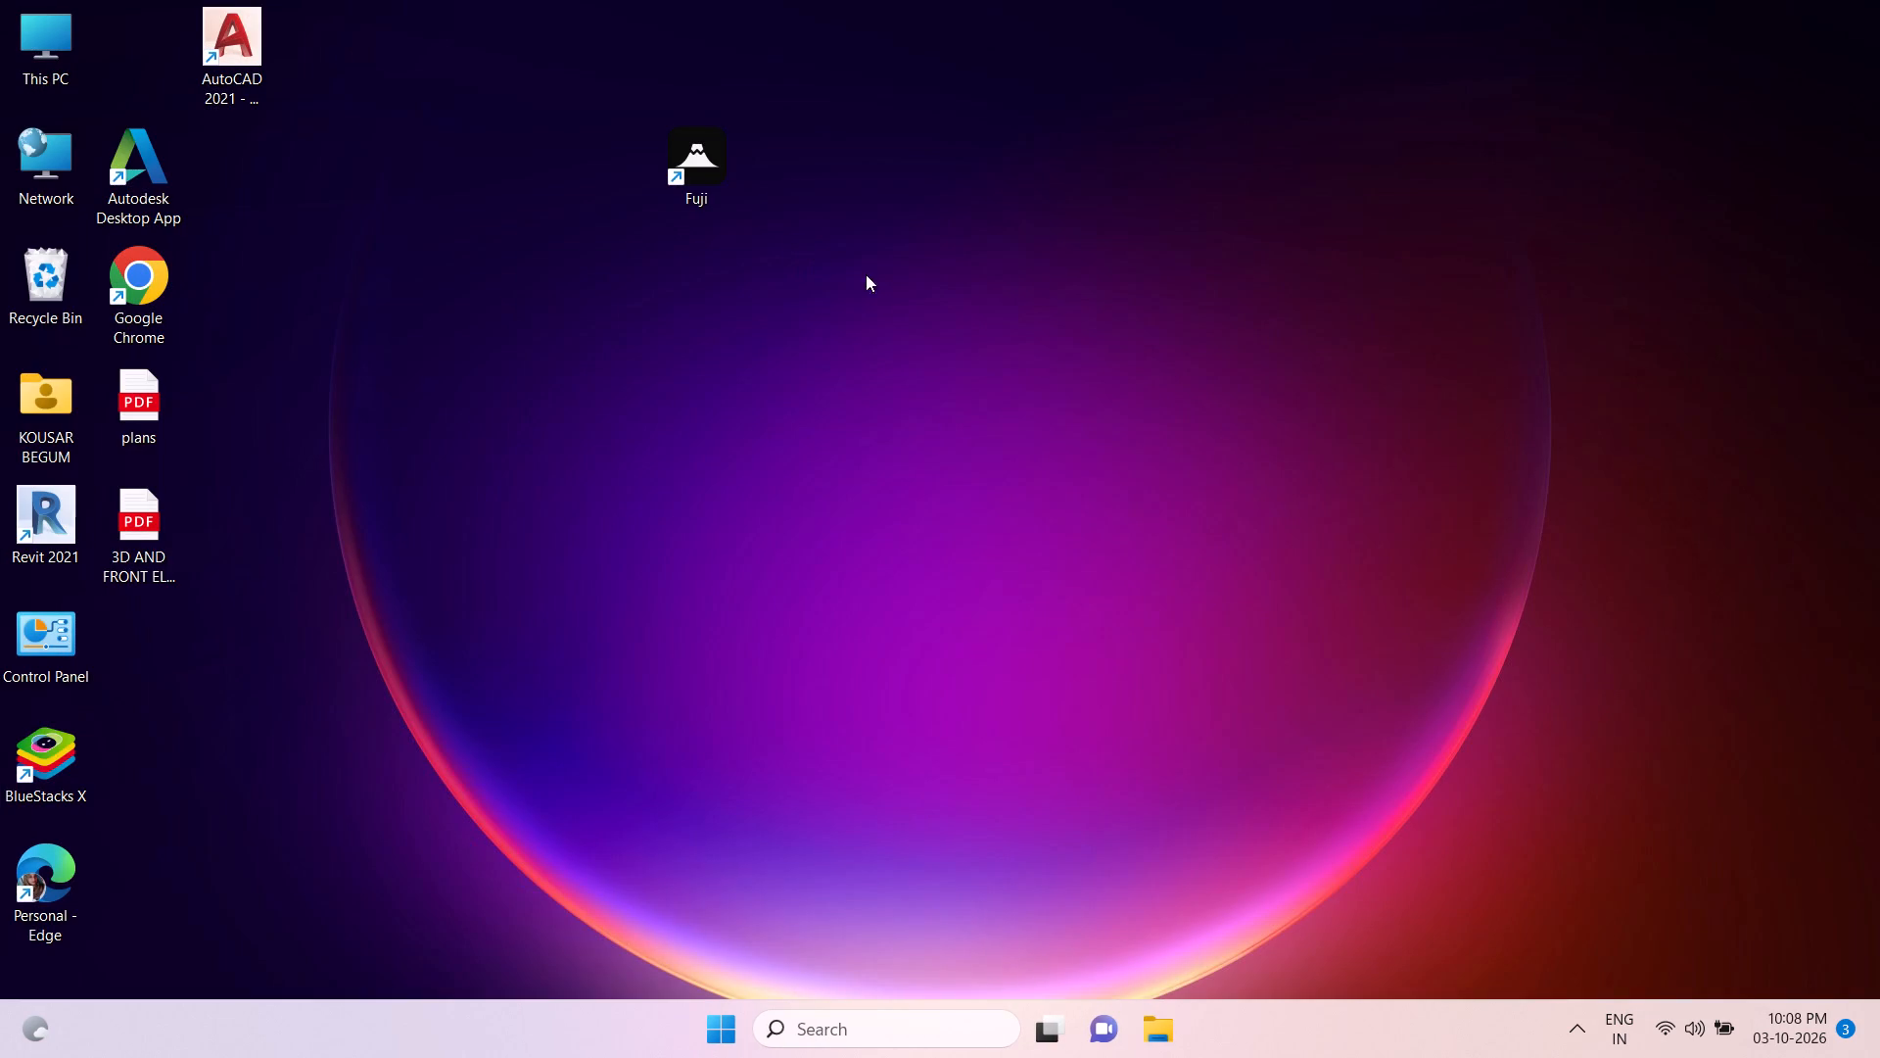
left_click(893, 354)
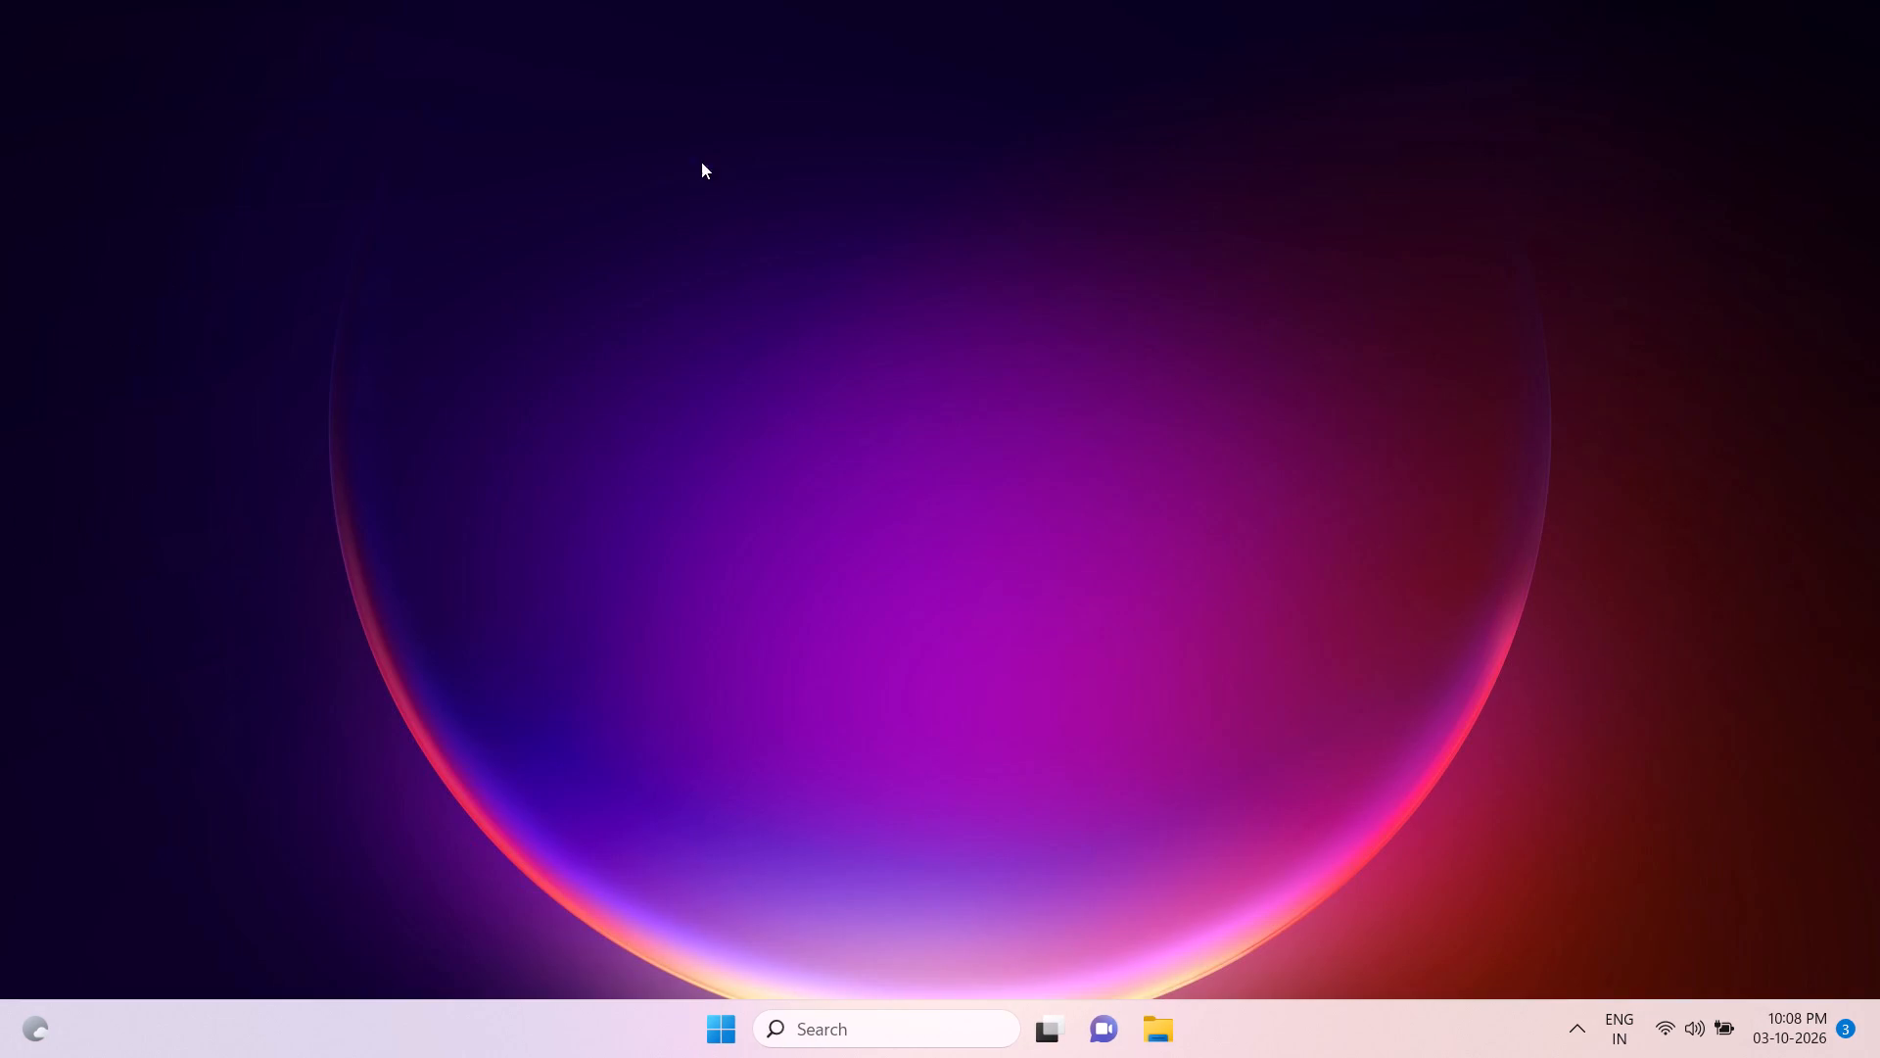
Launch the Fuji application from its desktop shortcut.
right_click(705, 162)
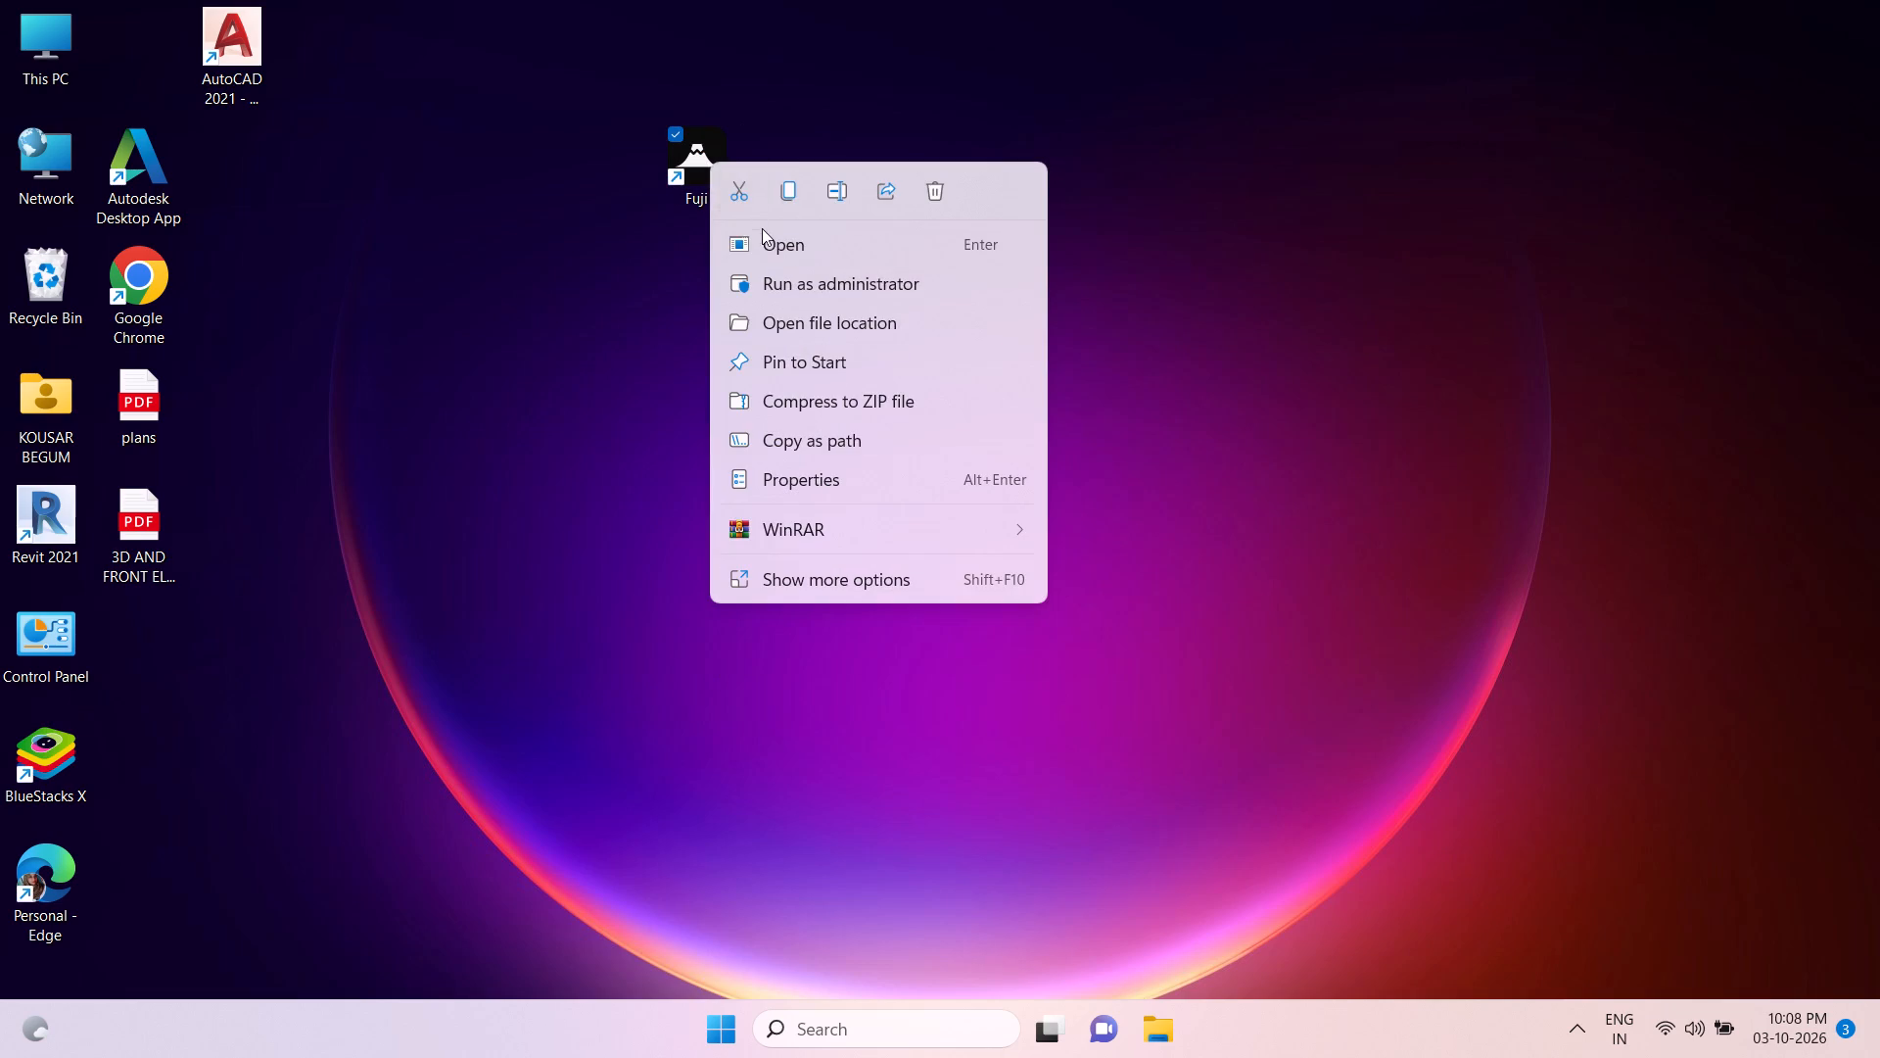
left_click(779, 239)
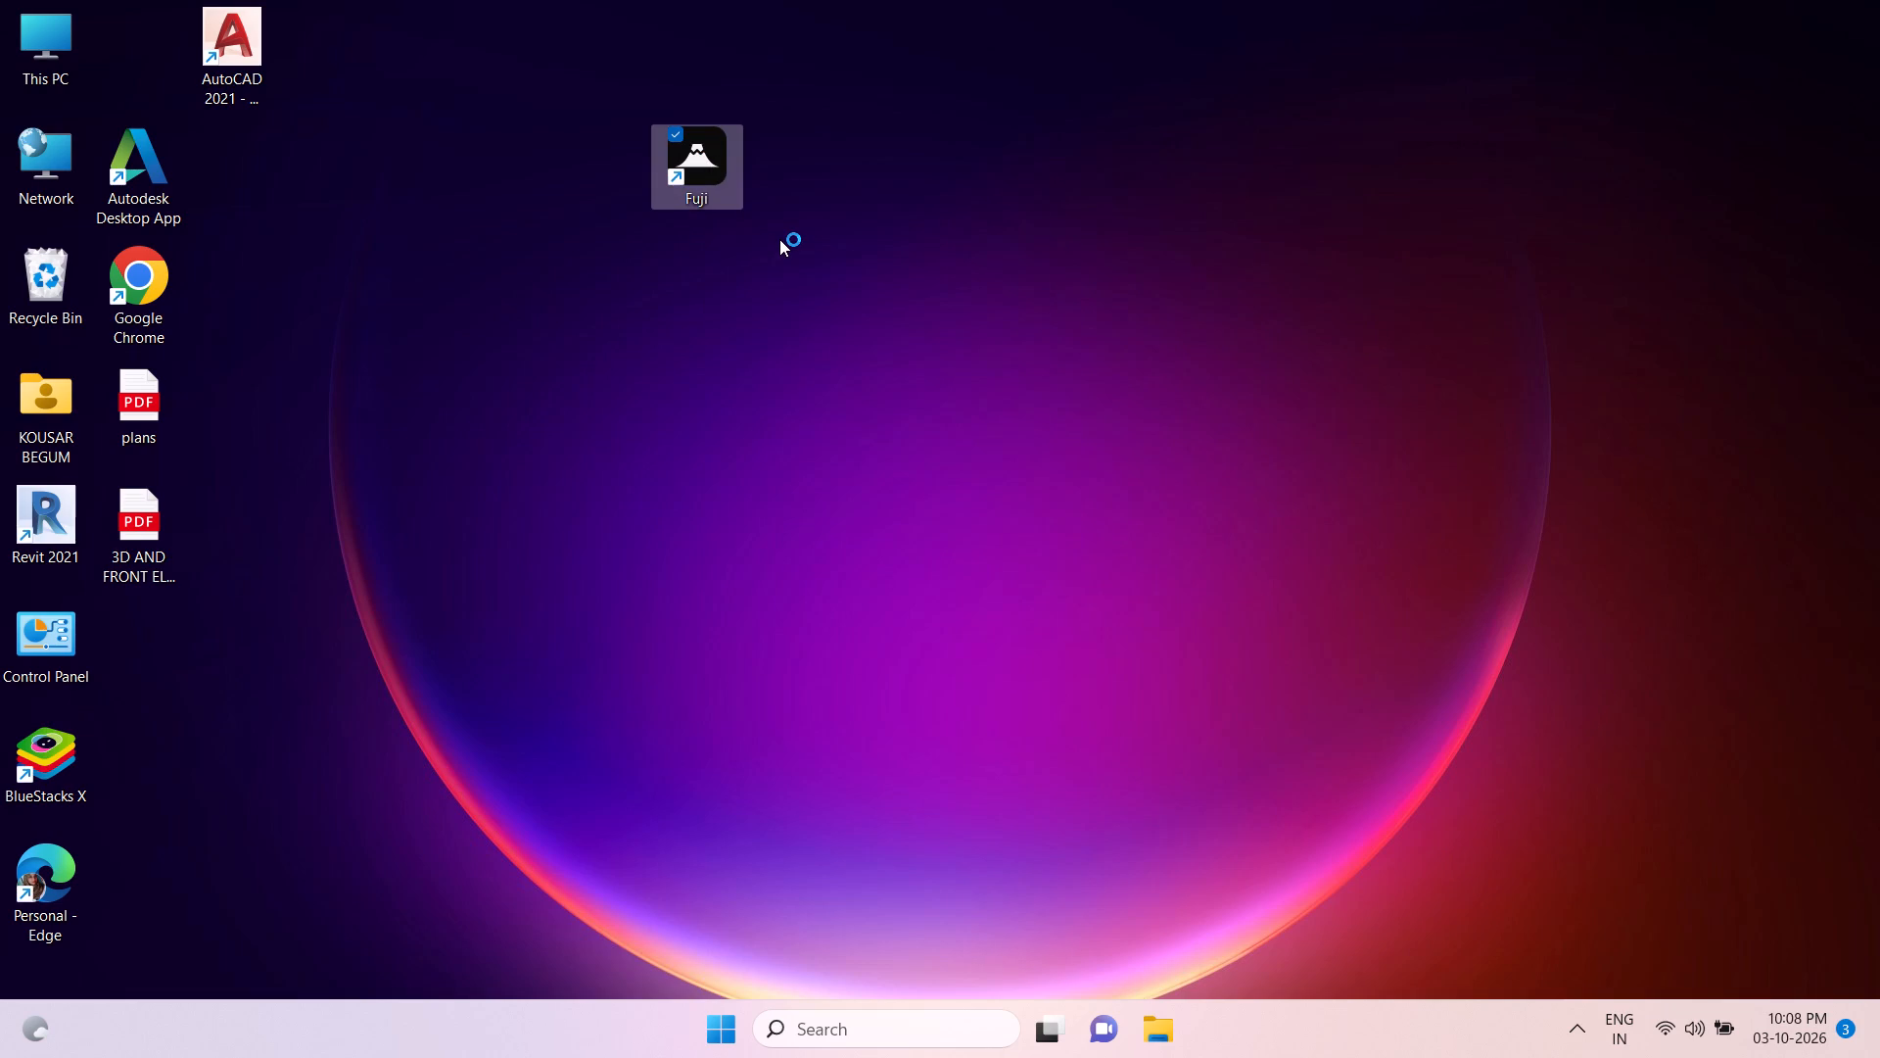
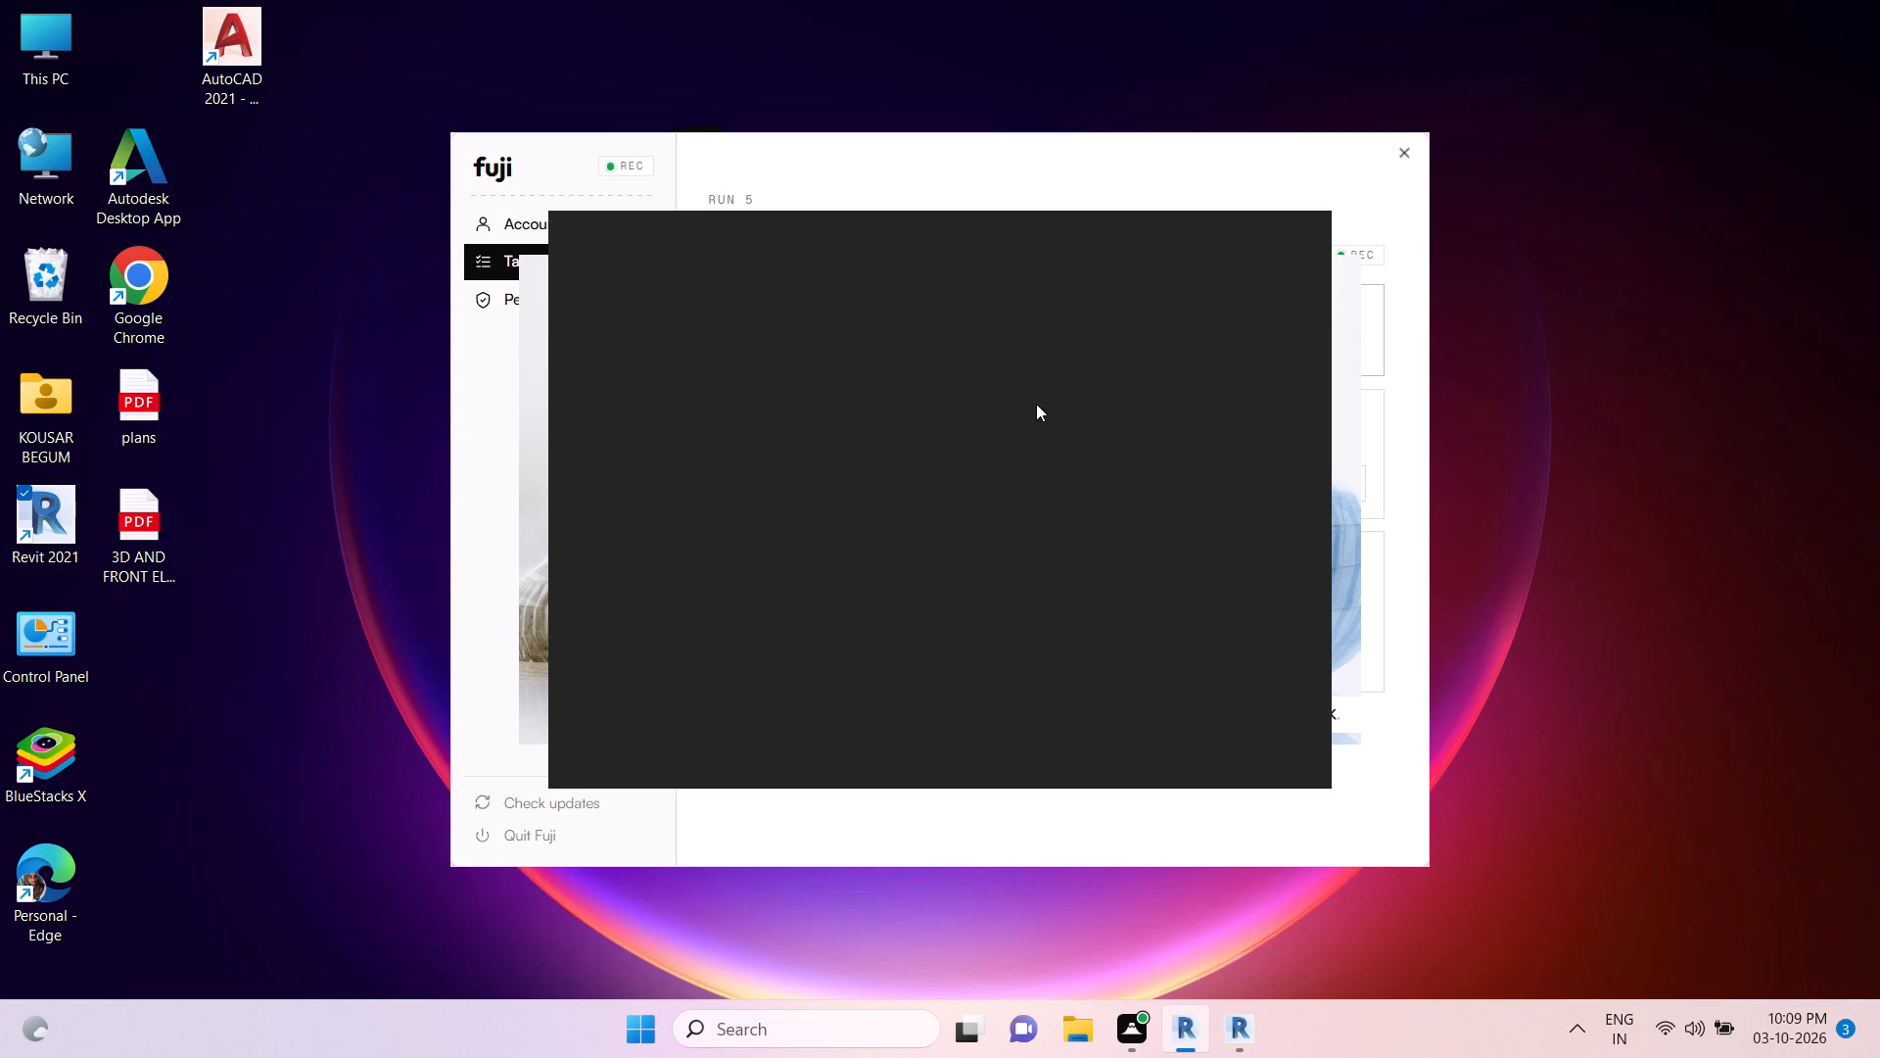
Try to dismiss the blank dark window covering Revit 2021 while it starts up.
left_click(1294, 235)
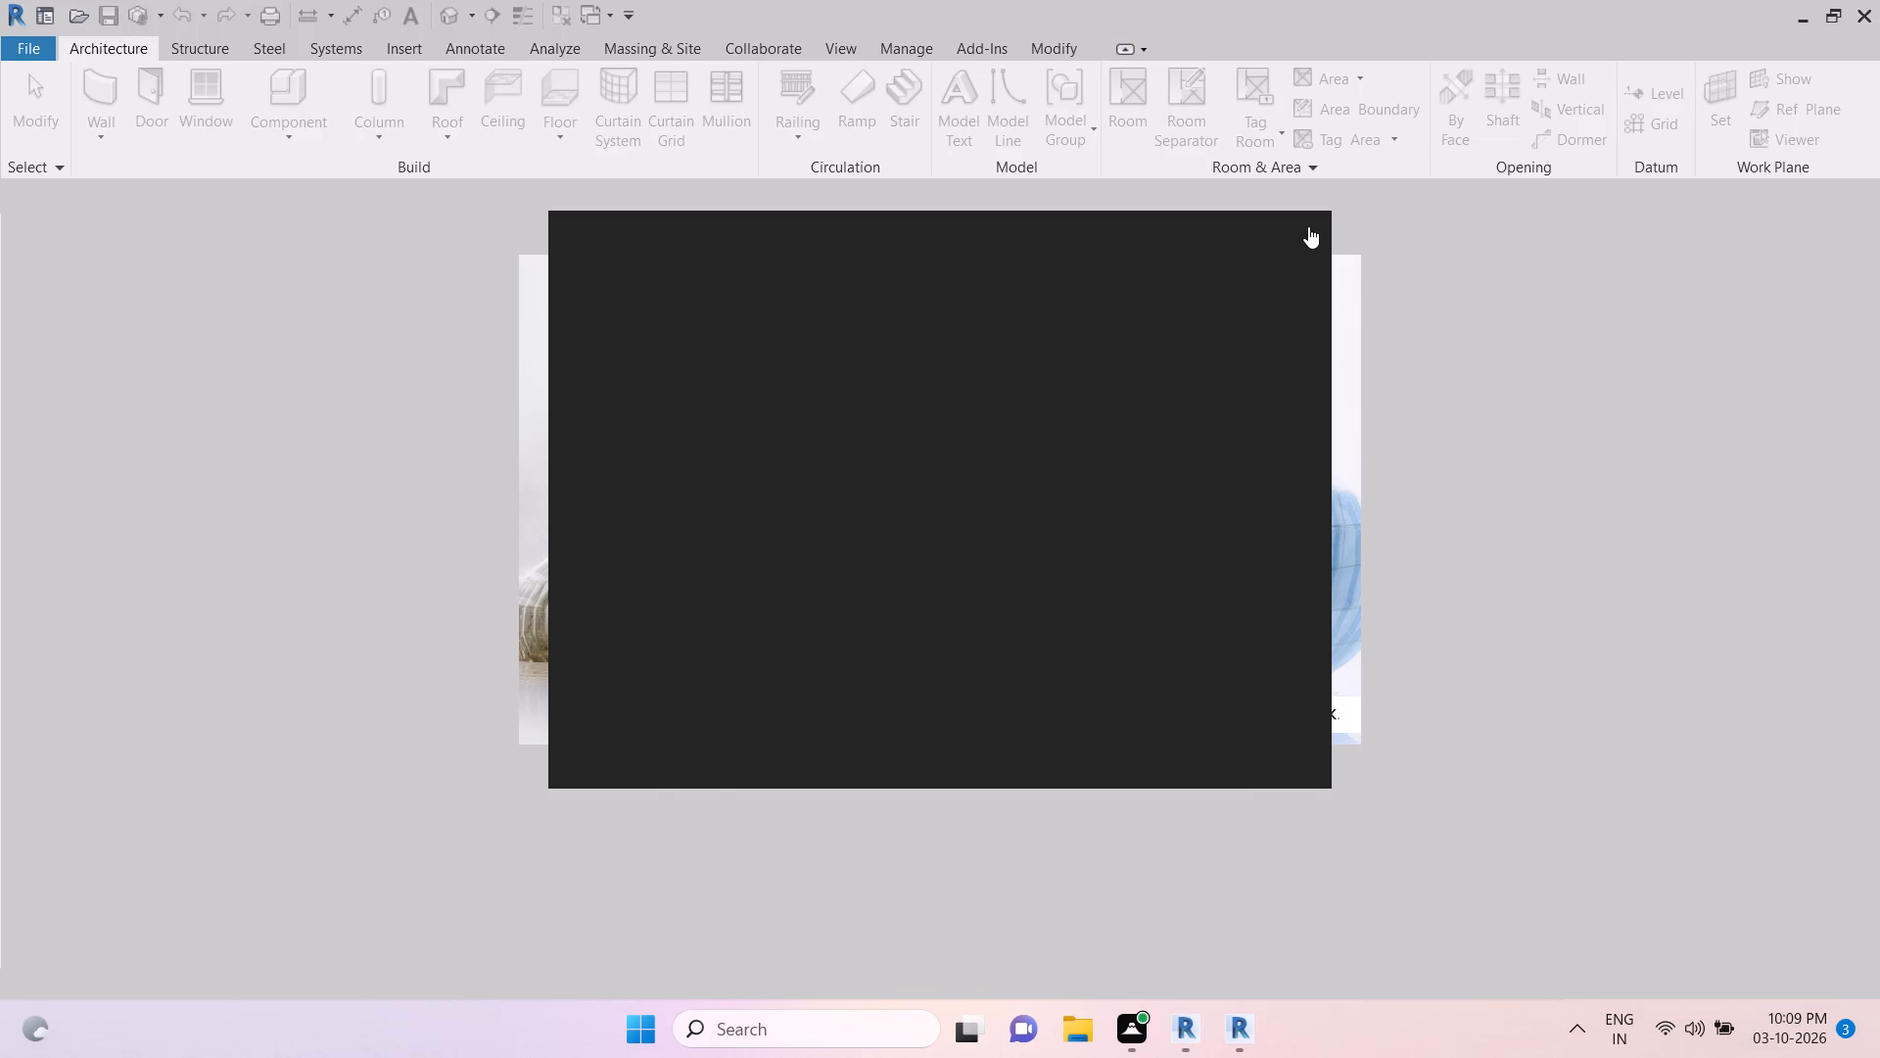
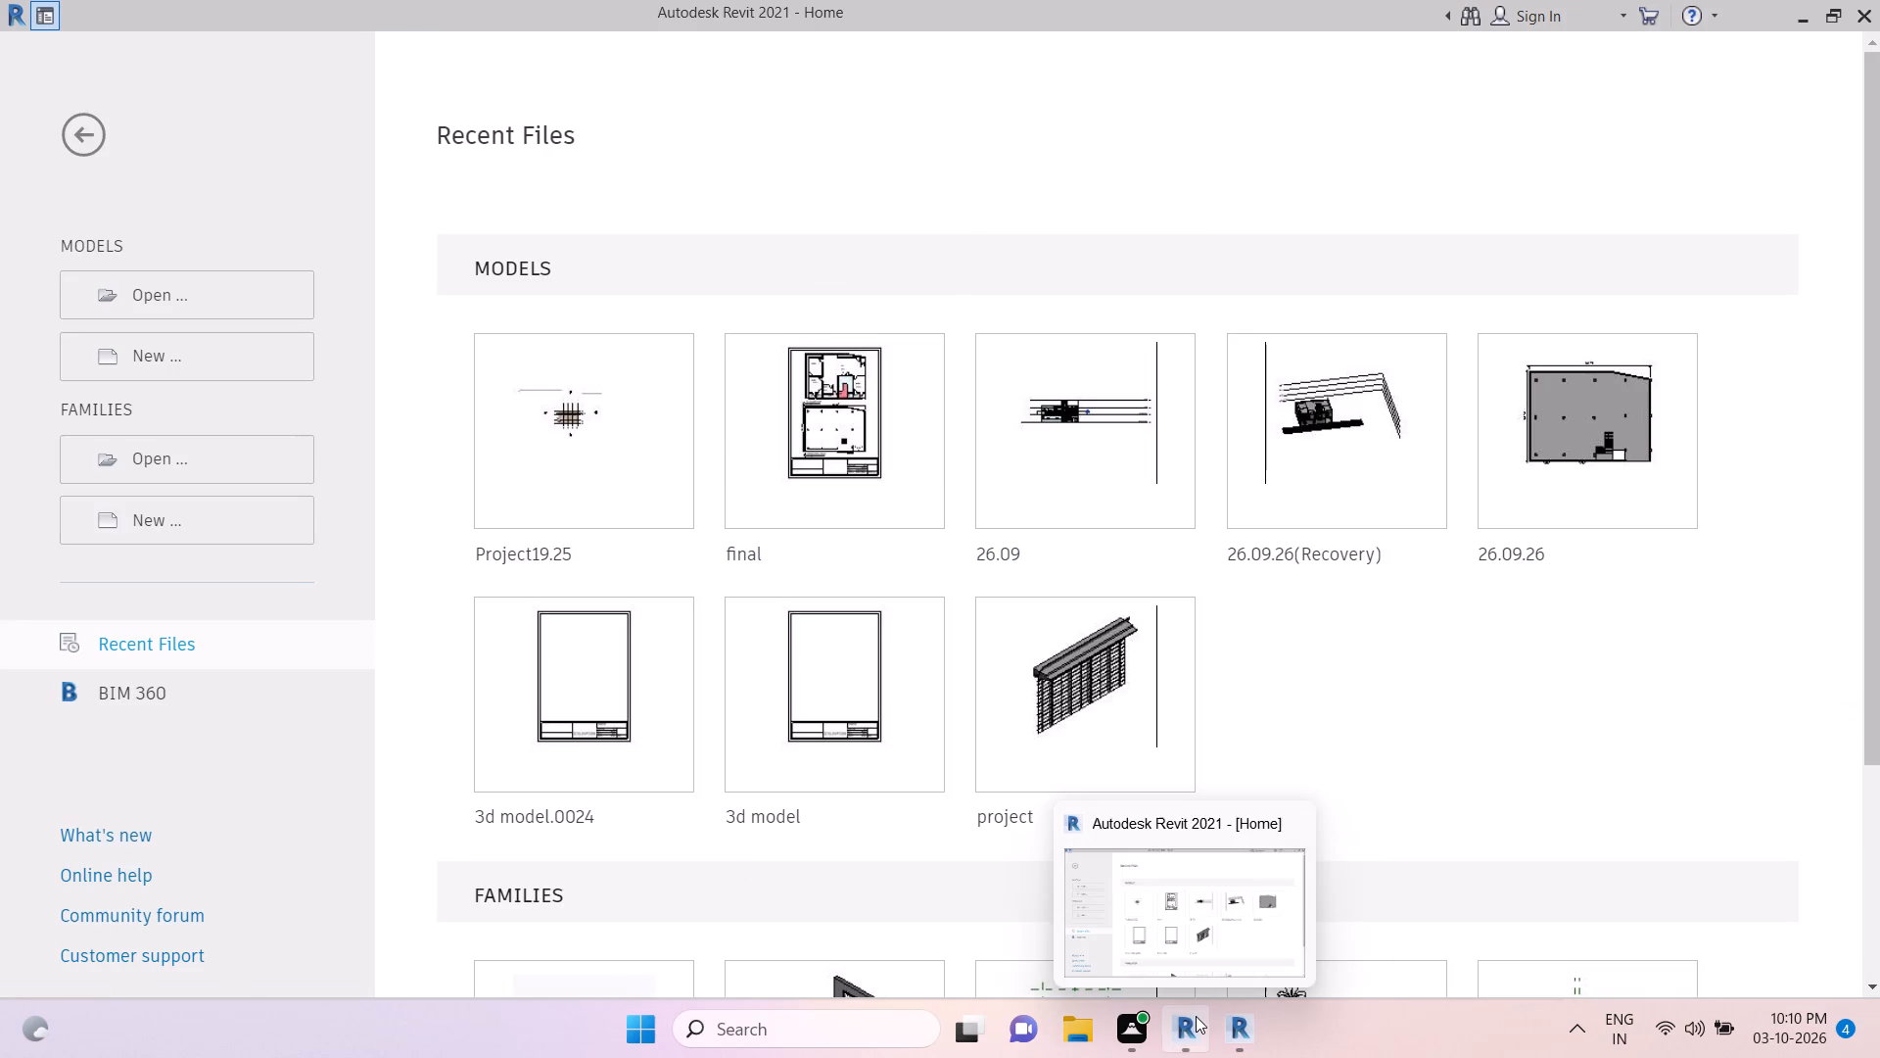
Close the error dialogs from the extra Revit 2021 instance.
left_click(1288, 956)
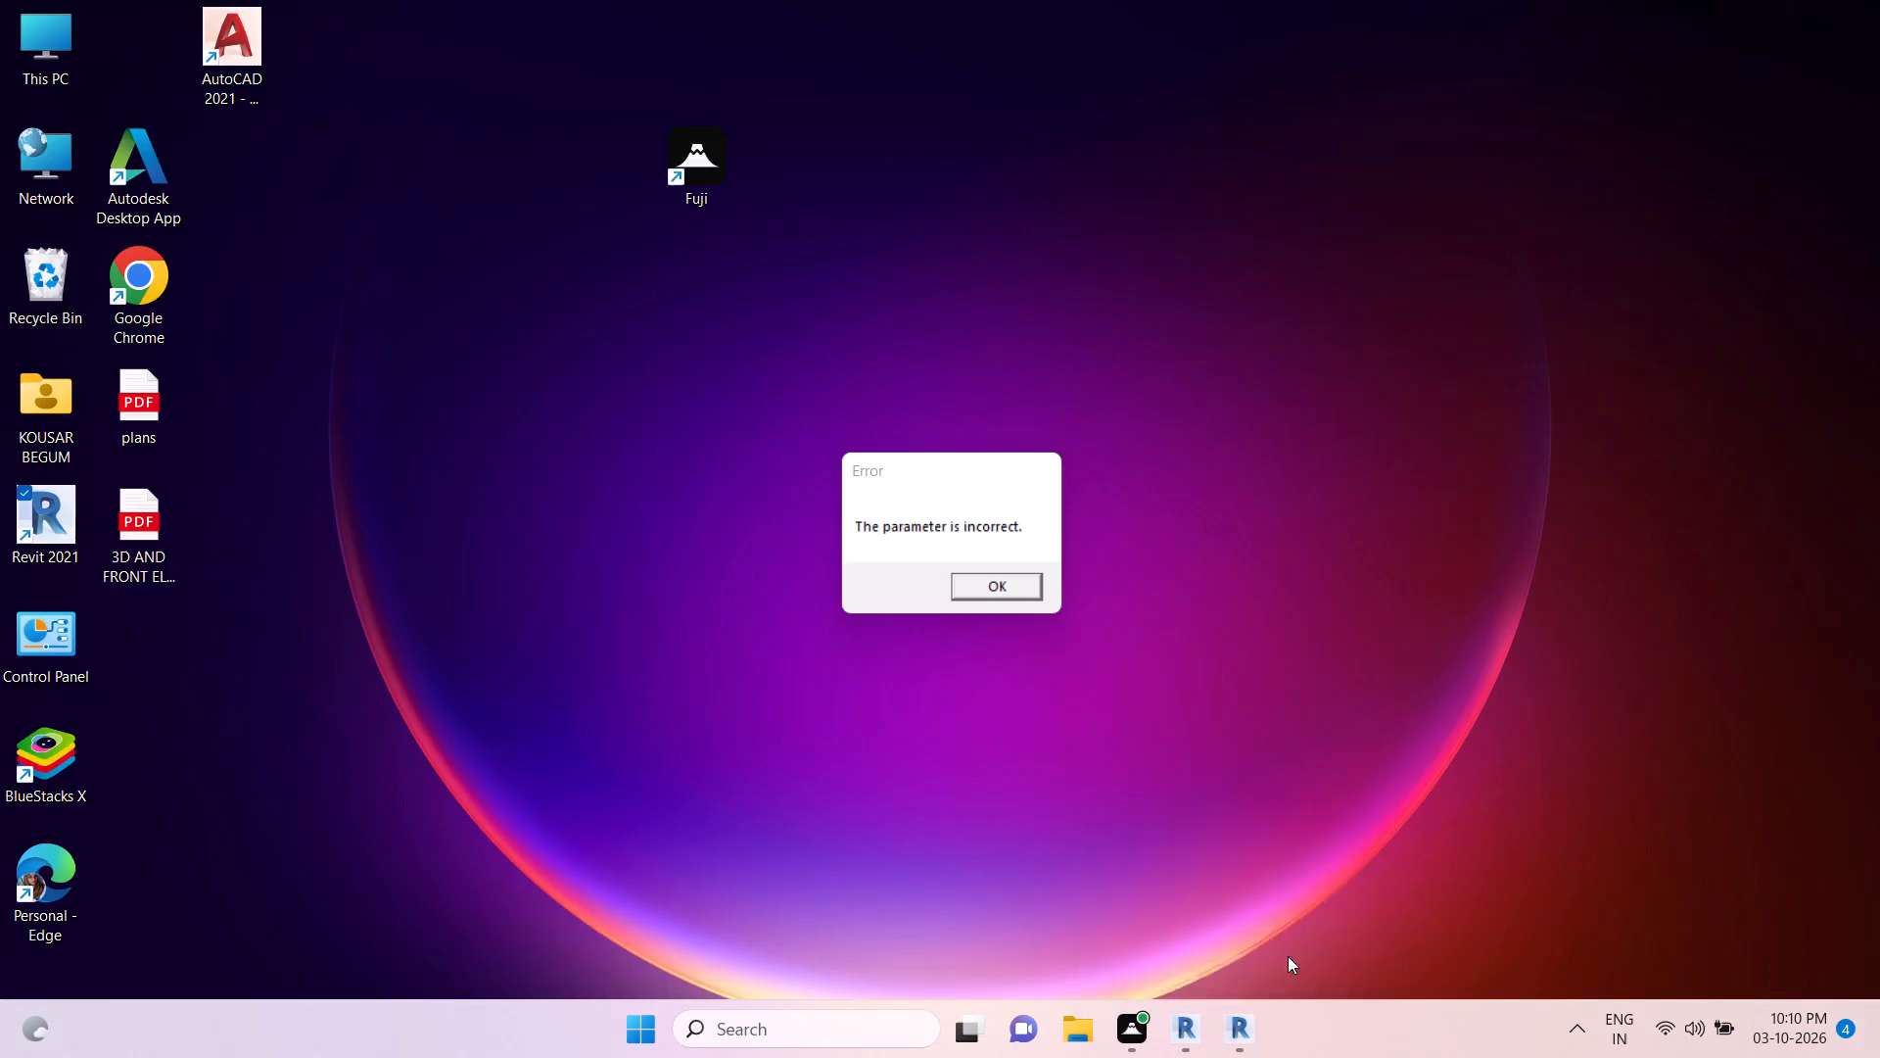
left_click(1331, 826)
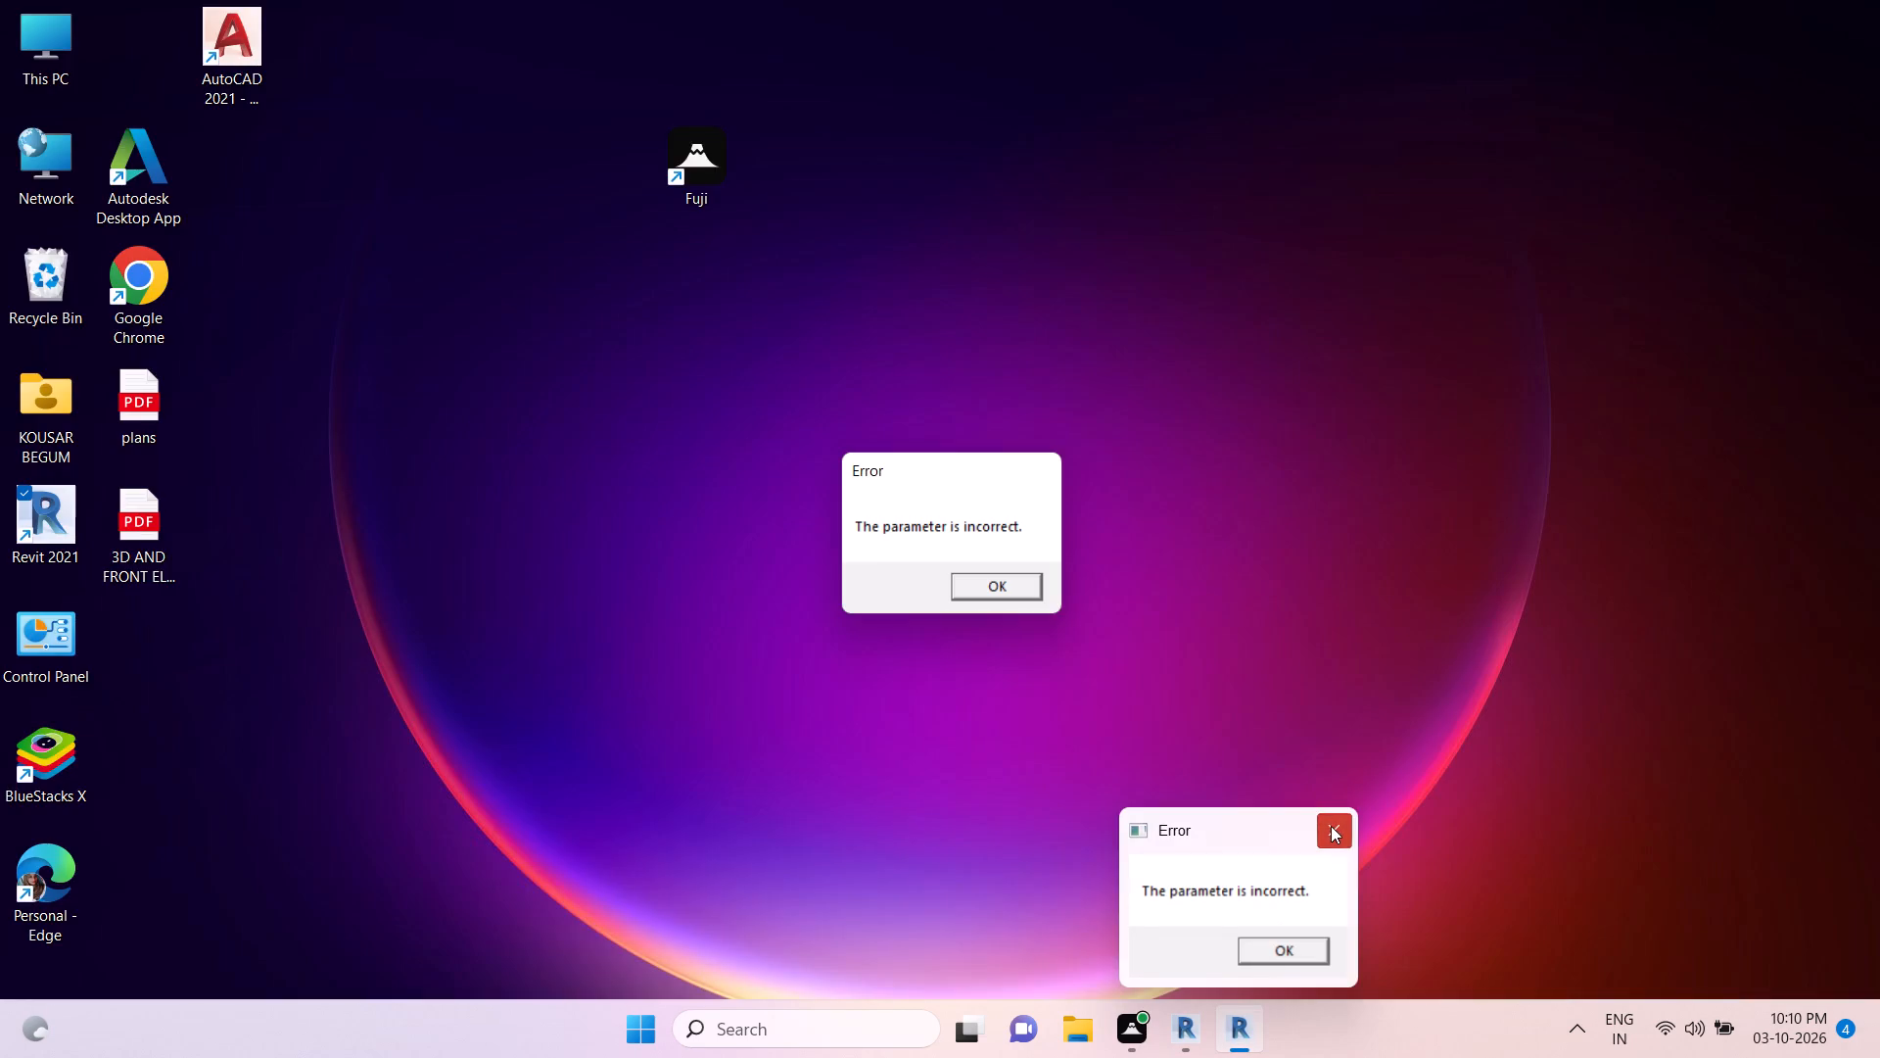
Open the recent model Project19.25 and dismiss the blank dark window covering it.
left_click(616, 443)
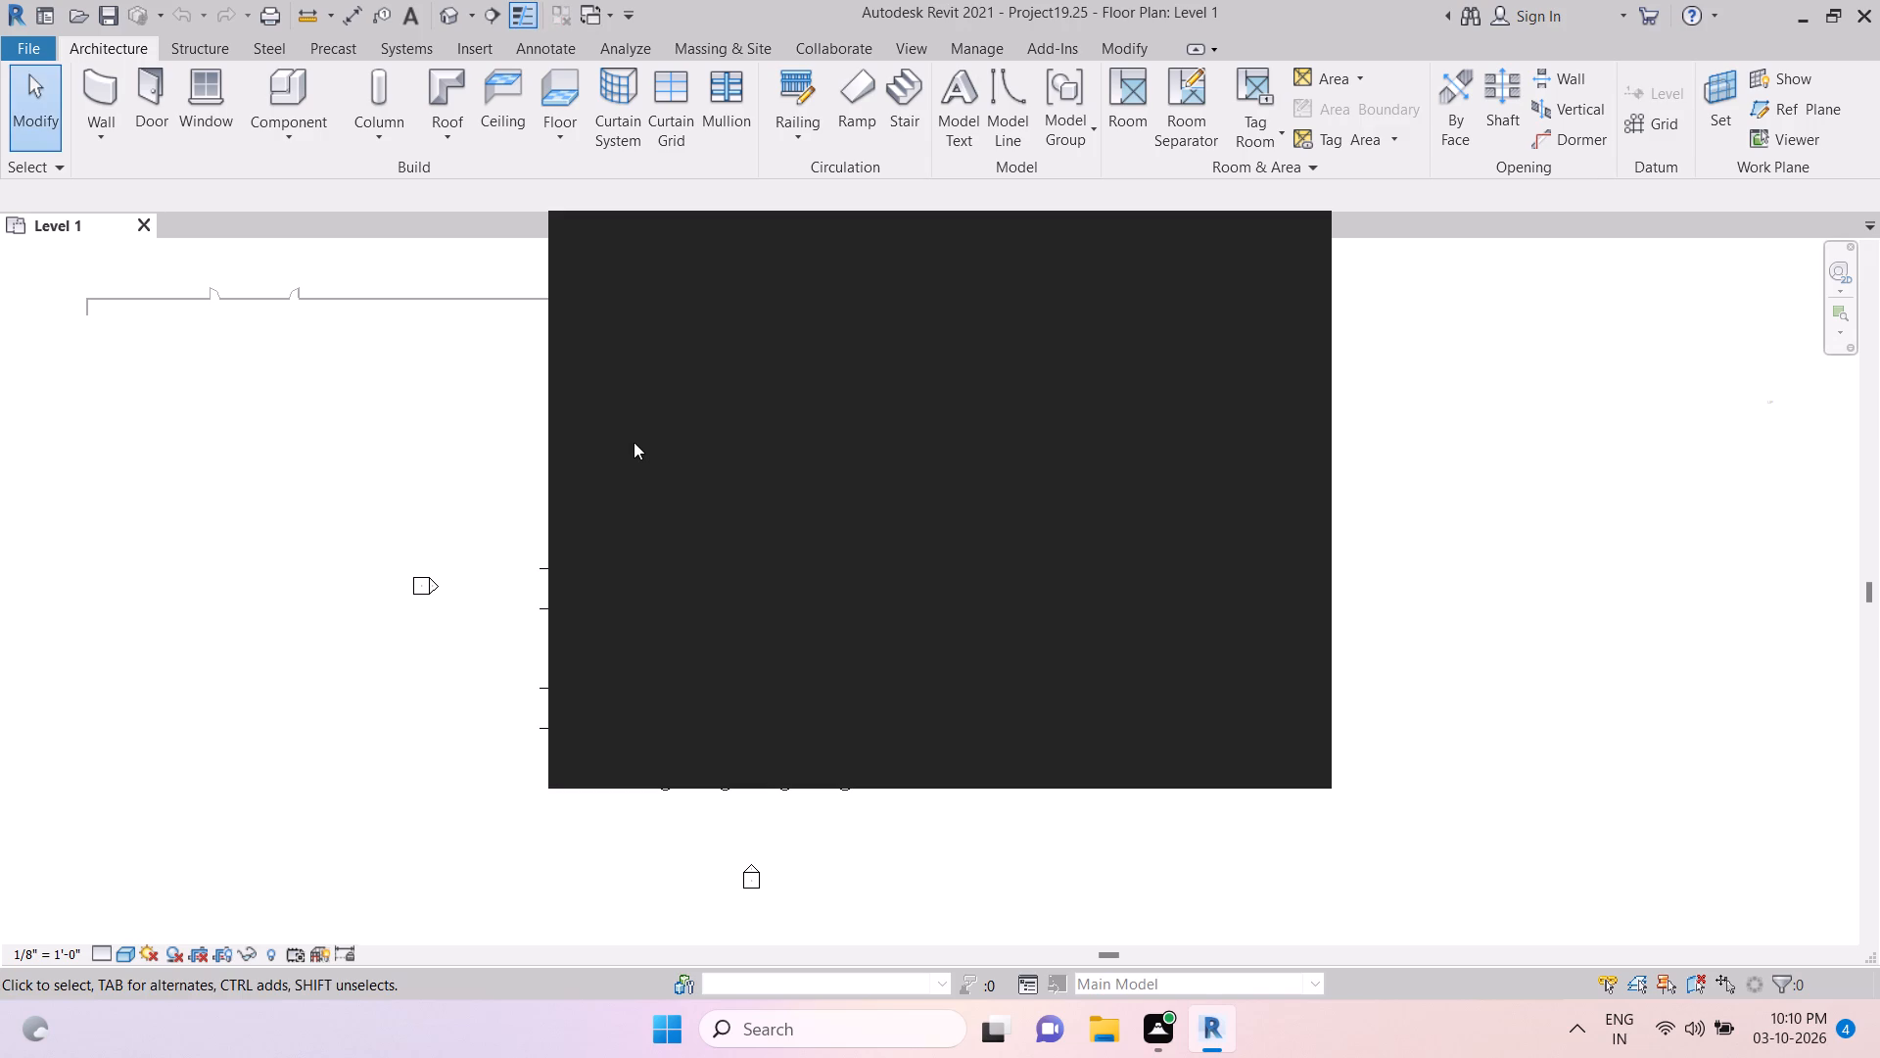
left_click(1292, 248)
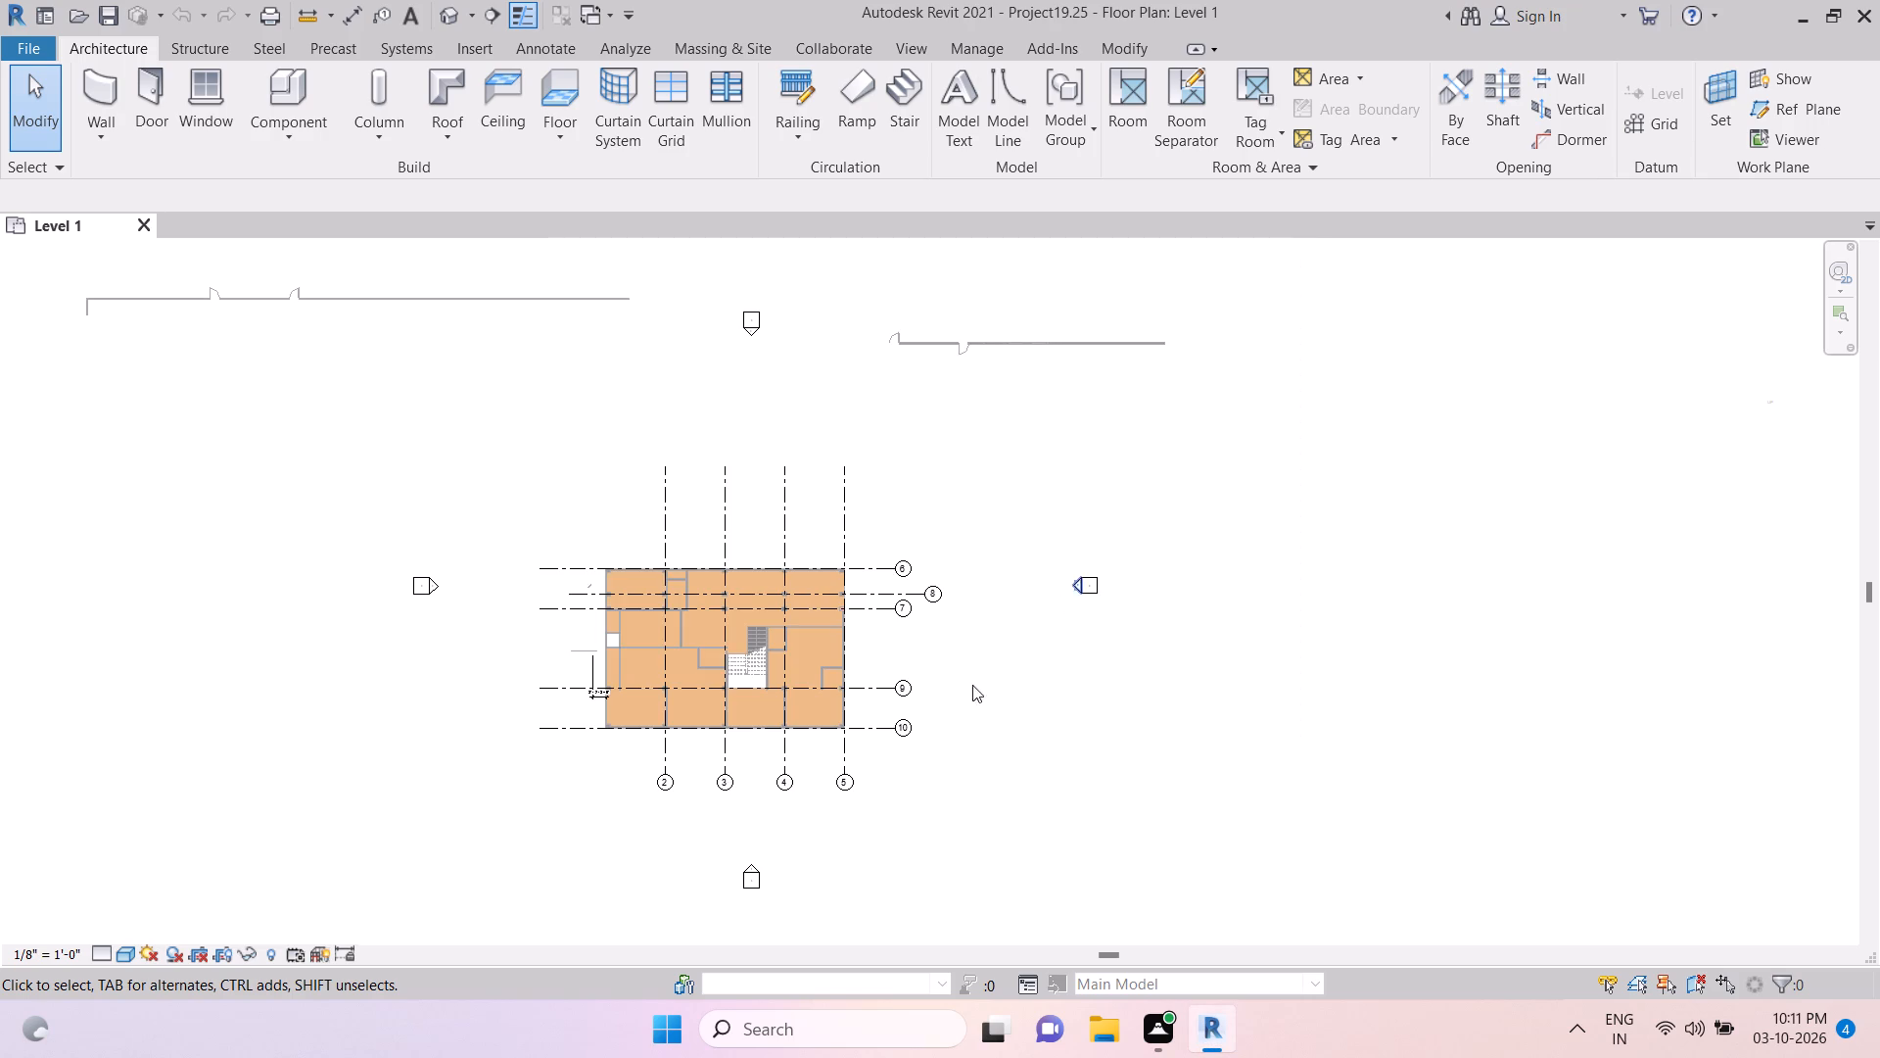
Turn on the Project Browser and the Properties palette beside the Level 1 floor plan.
scroll(966, 622, "down", 3)
right_click(333, 464)
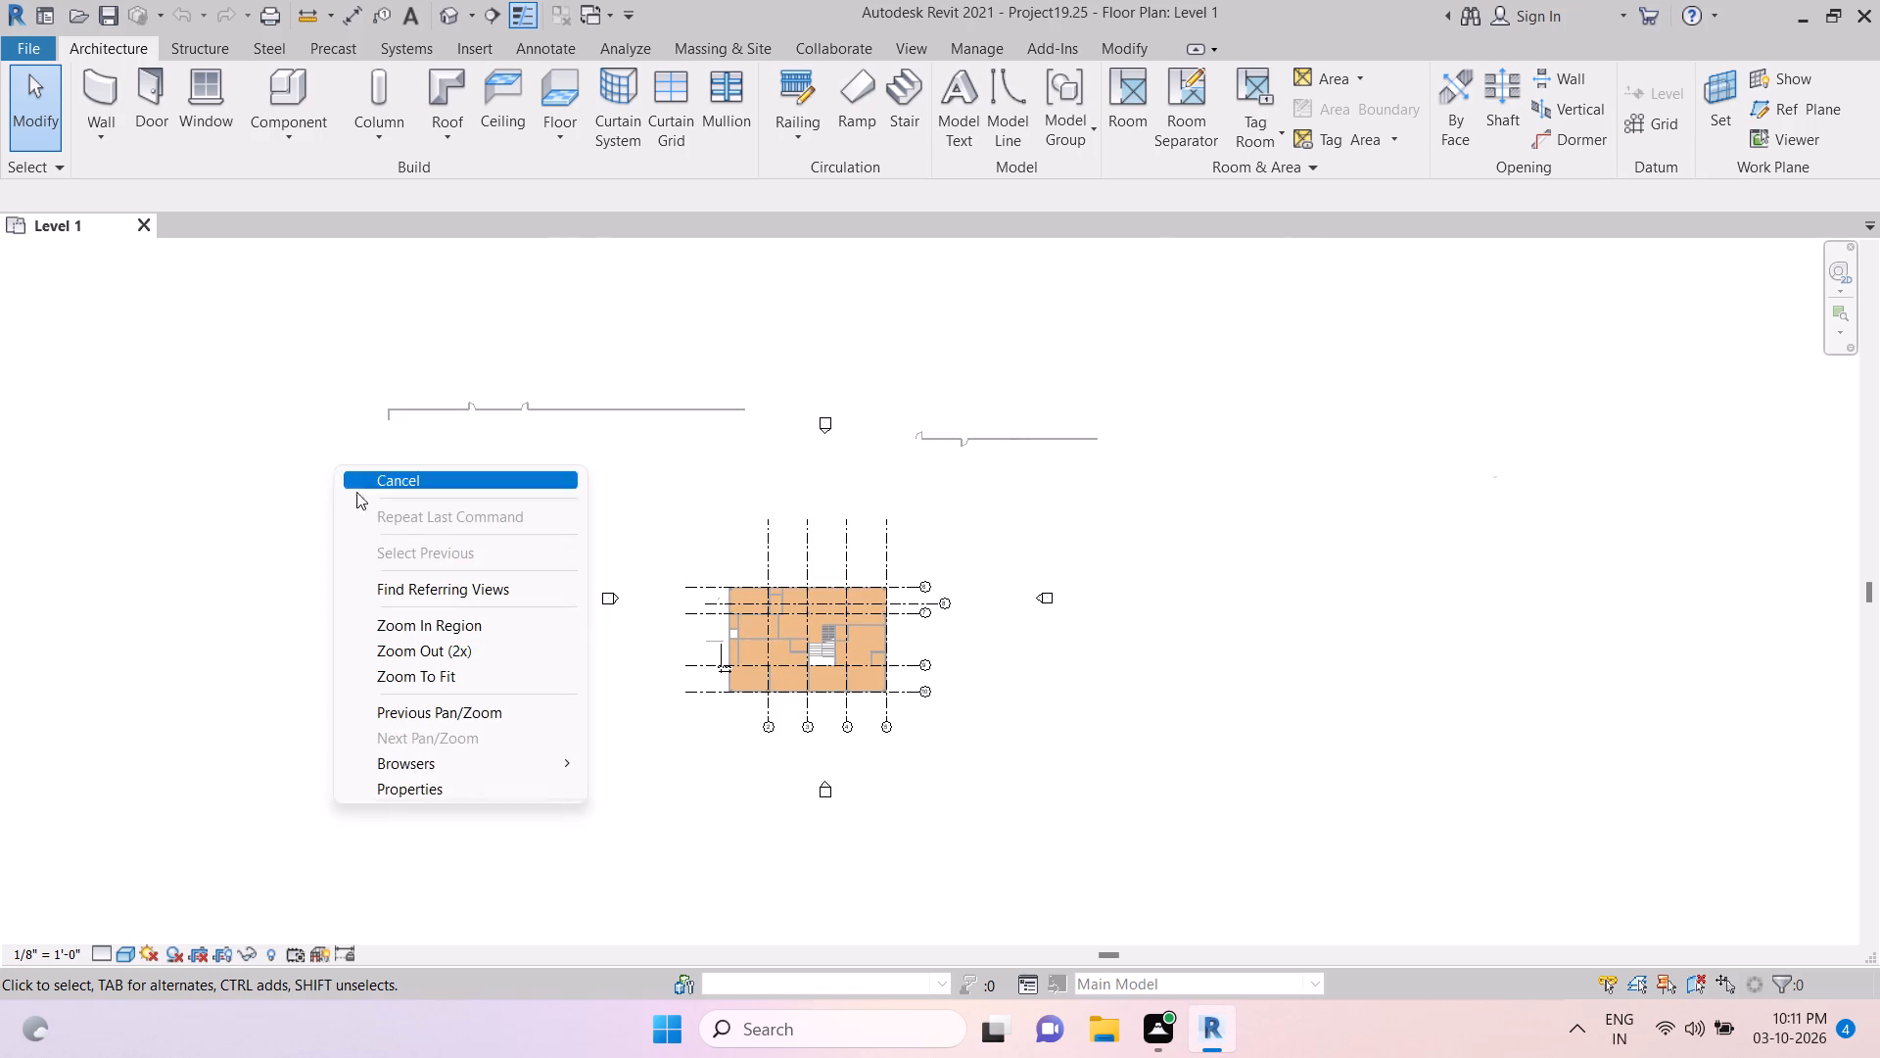
left_click(419, 753)
left_click(589, 757)
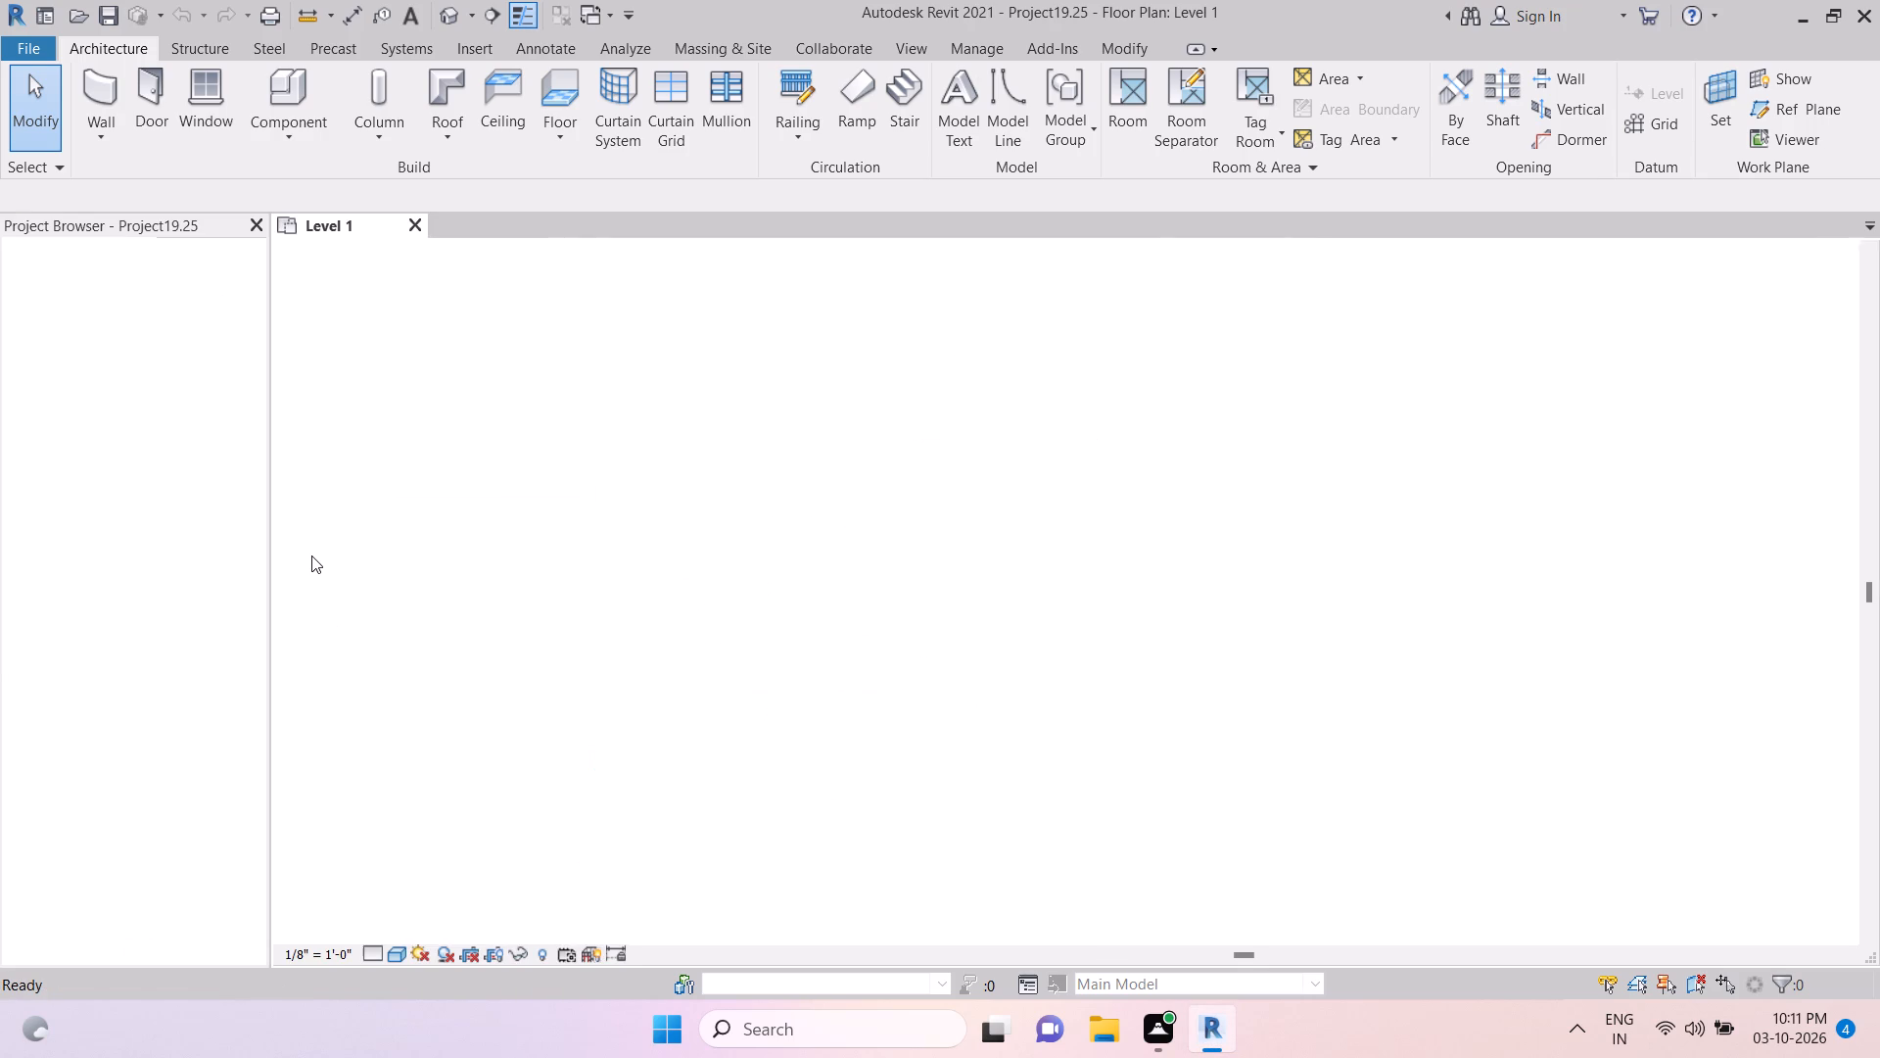
right_click(311, 555)
left_click(436, 892)
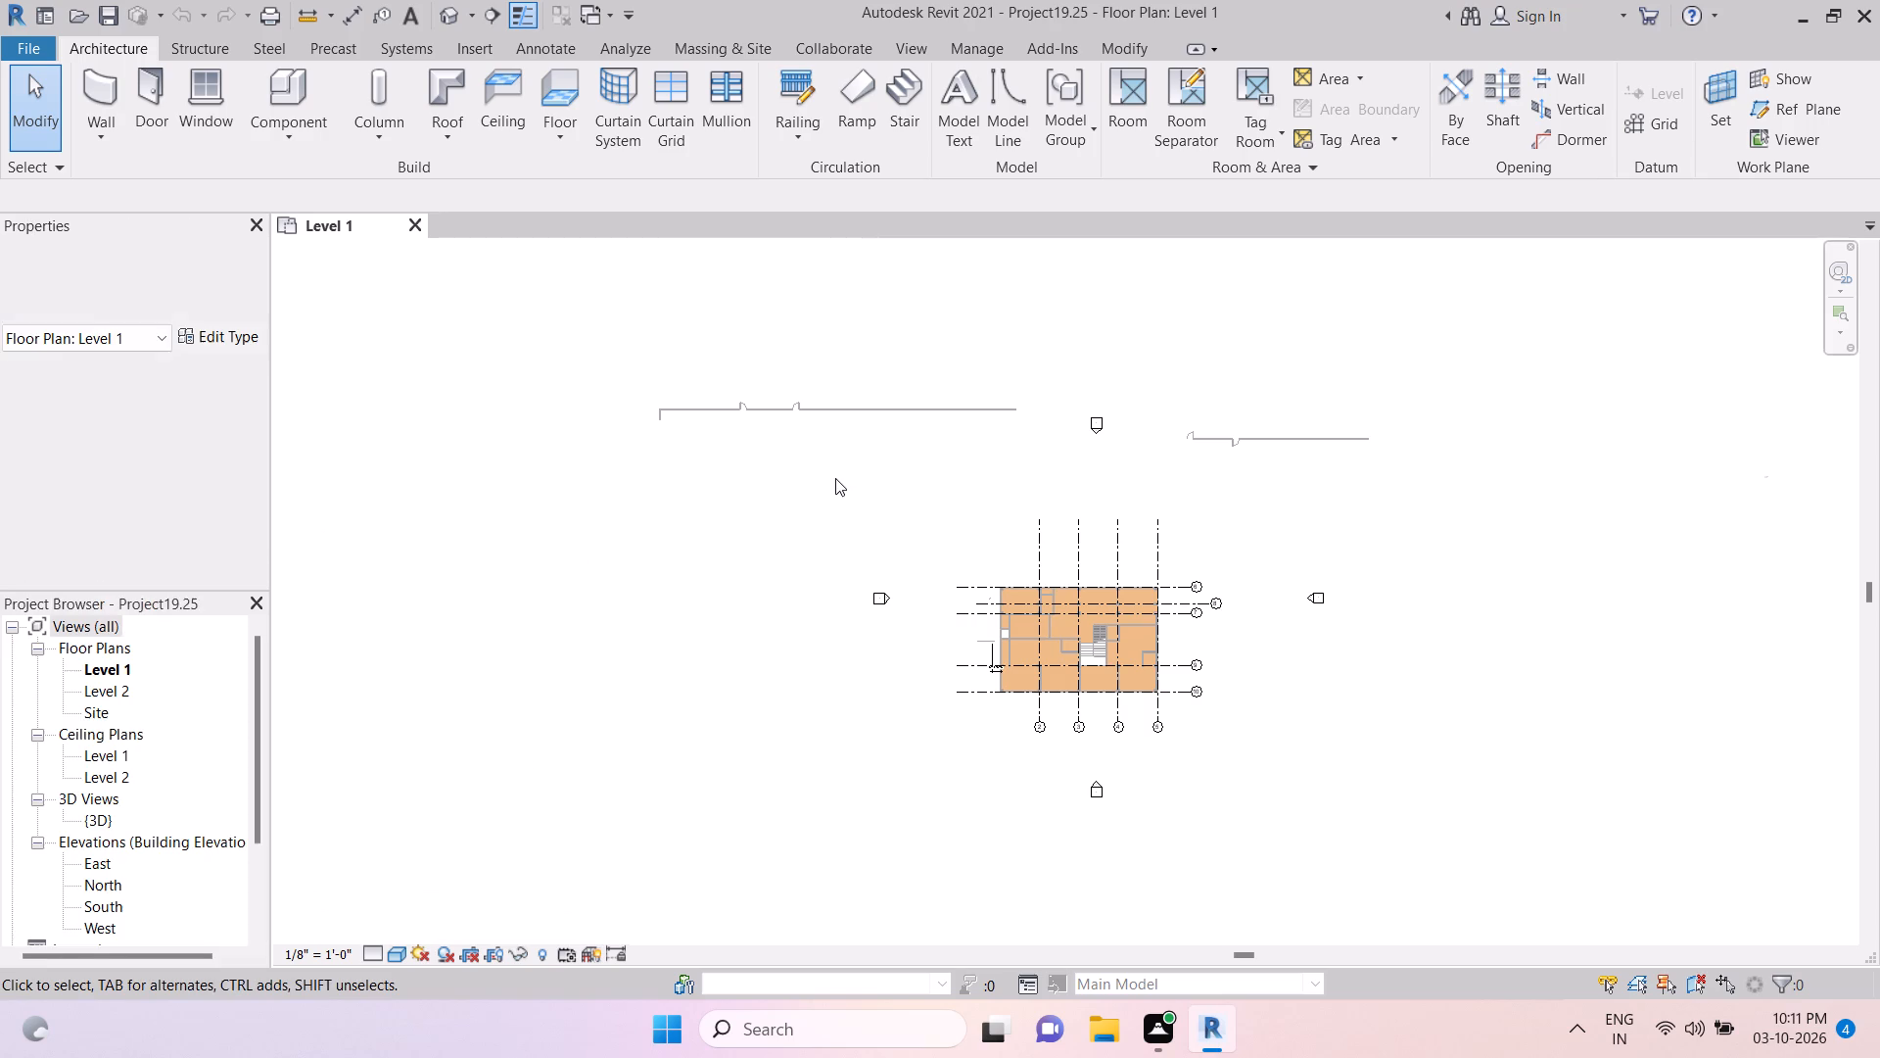
Restore the maximized Revit window to a smaller floating size and reposition it on the desktop.
scroll(835, 478, "down", 4)
left_click_drag(1345, 12, 1158, 27)
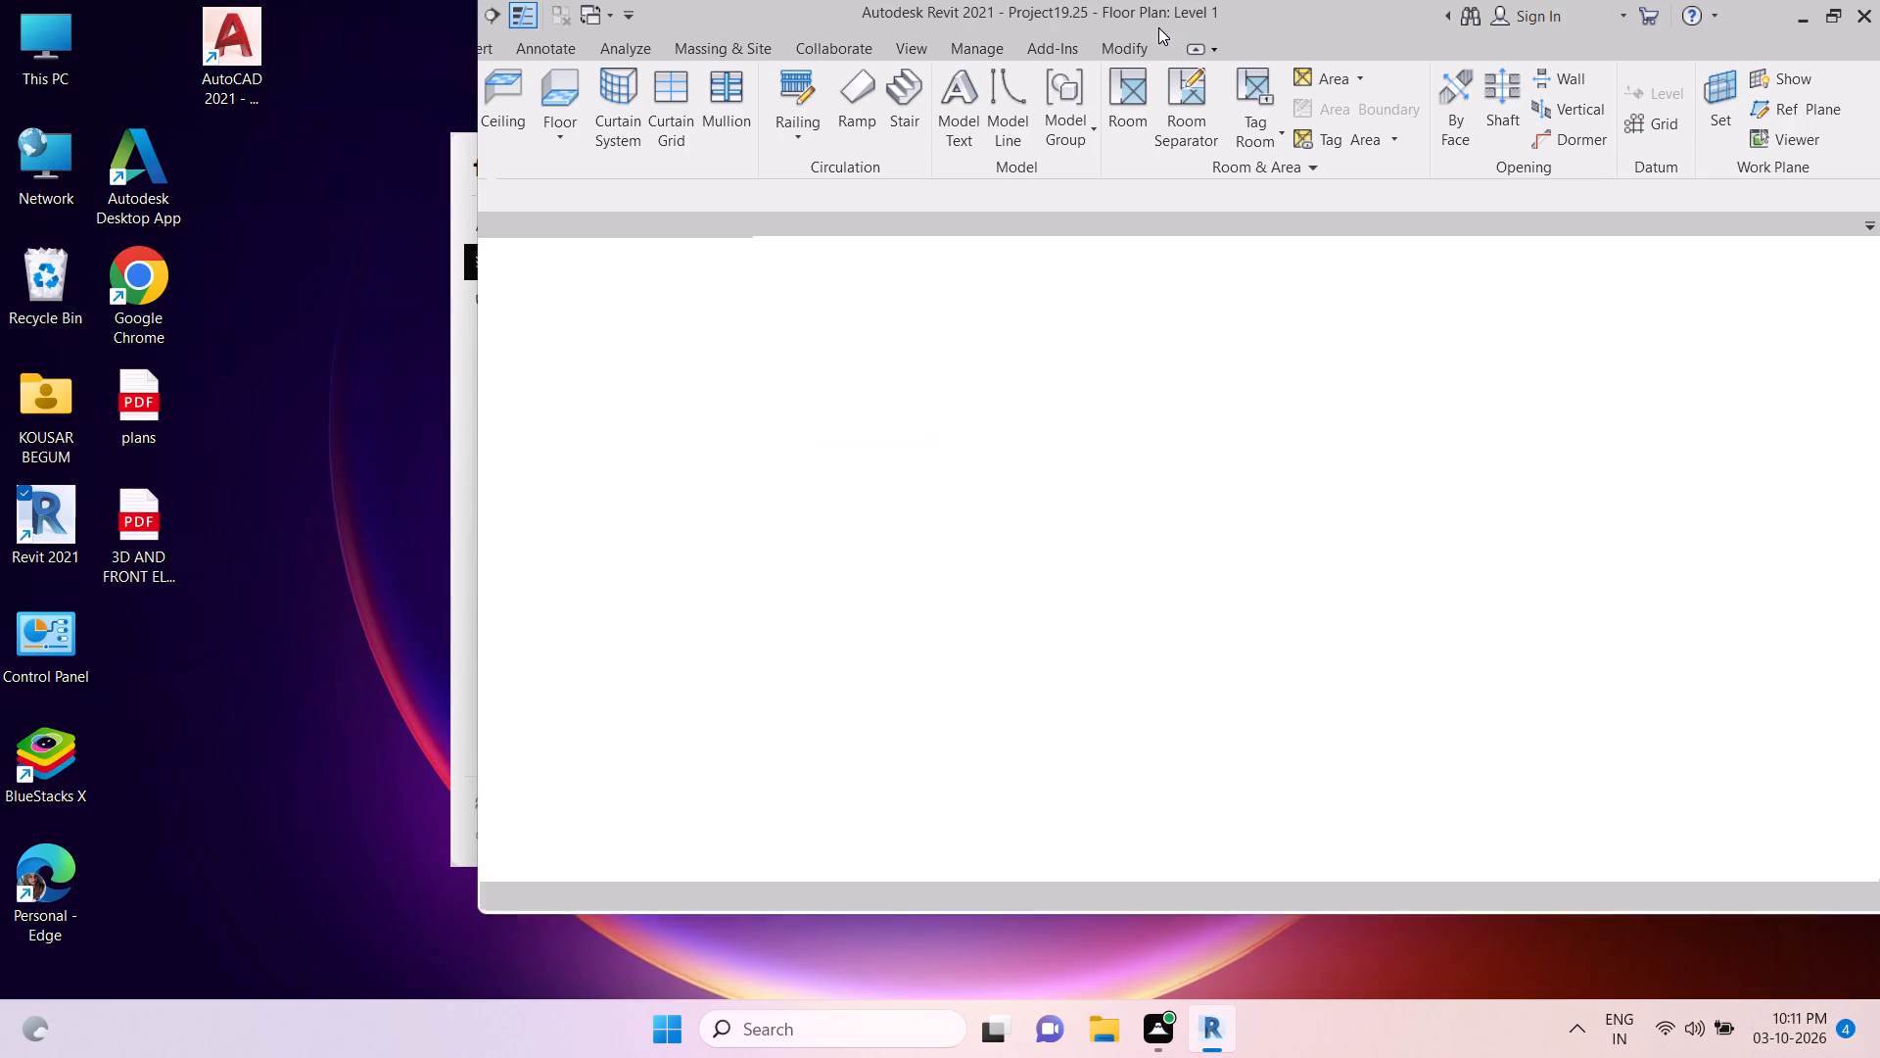
left_click_drag(1158, 27, 1156, 30)
left_click_drag(1221, 24, 1075, 52)
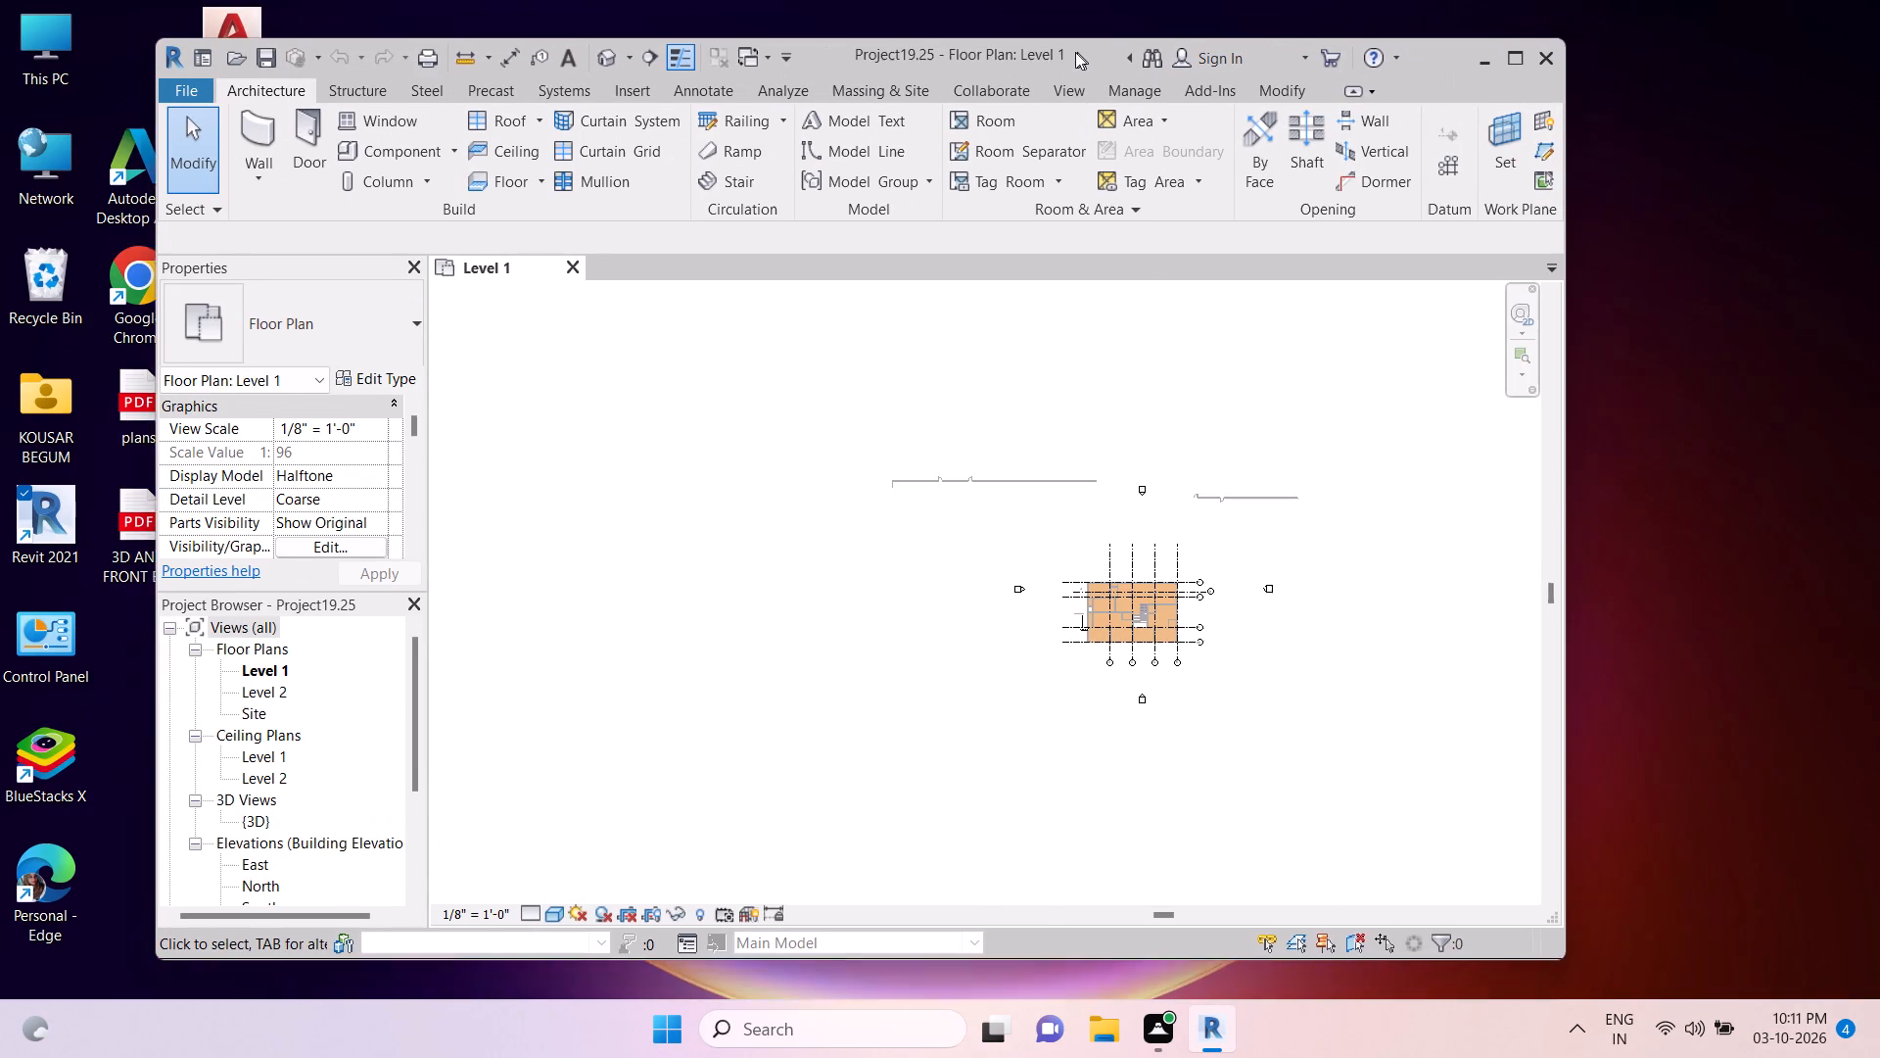
left_click_drag(1075, 52, 906, 33)
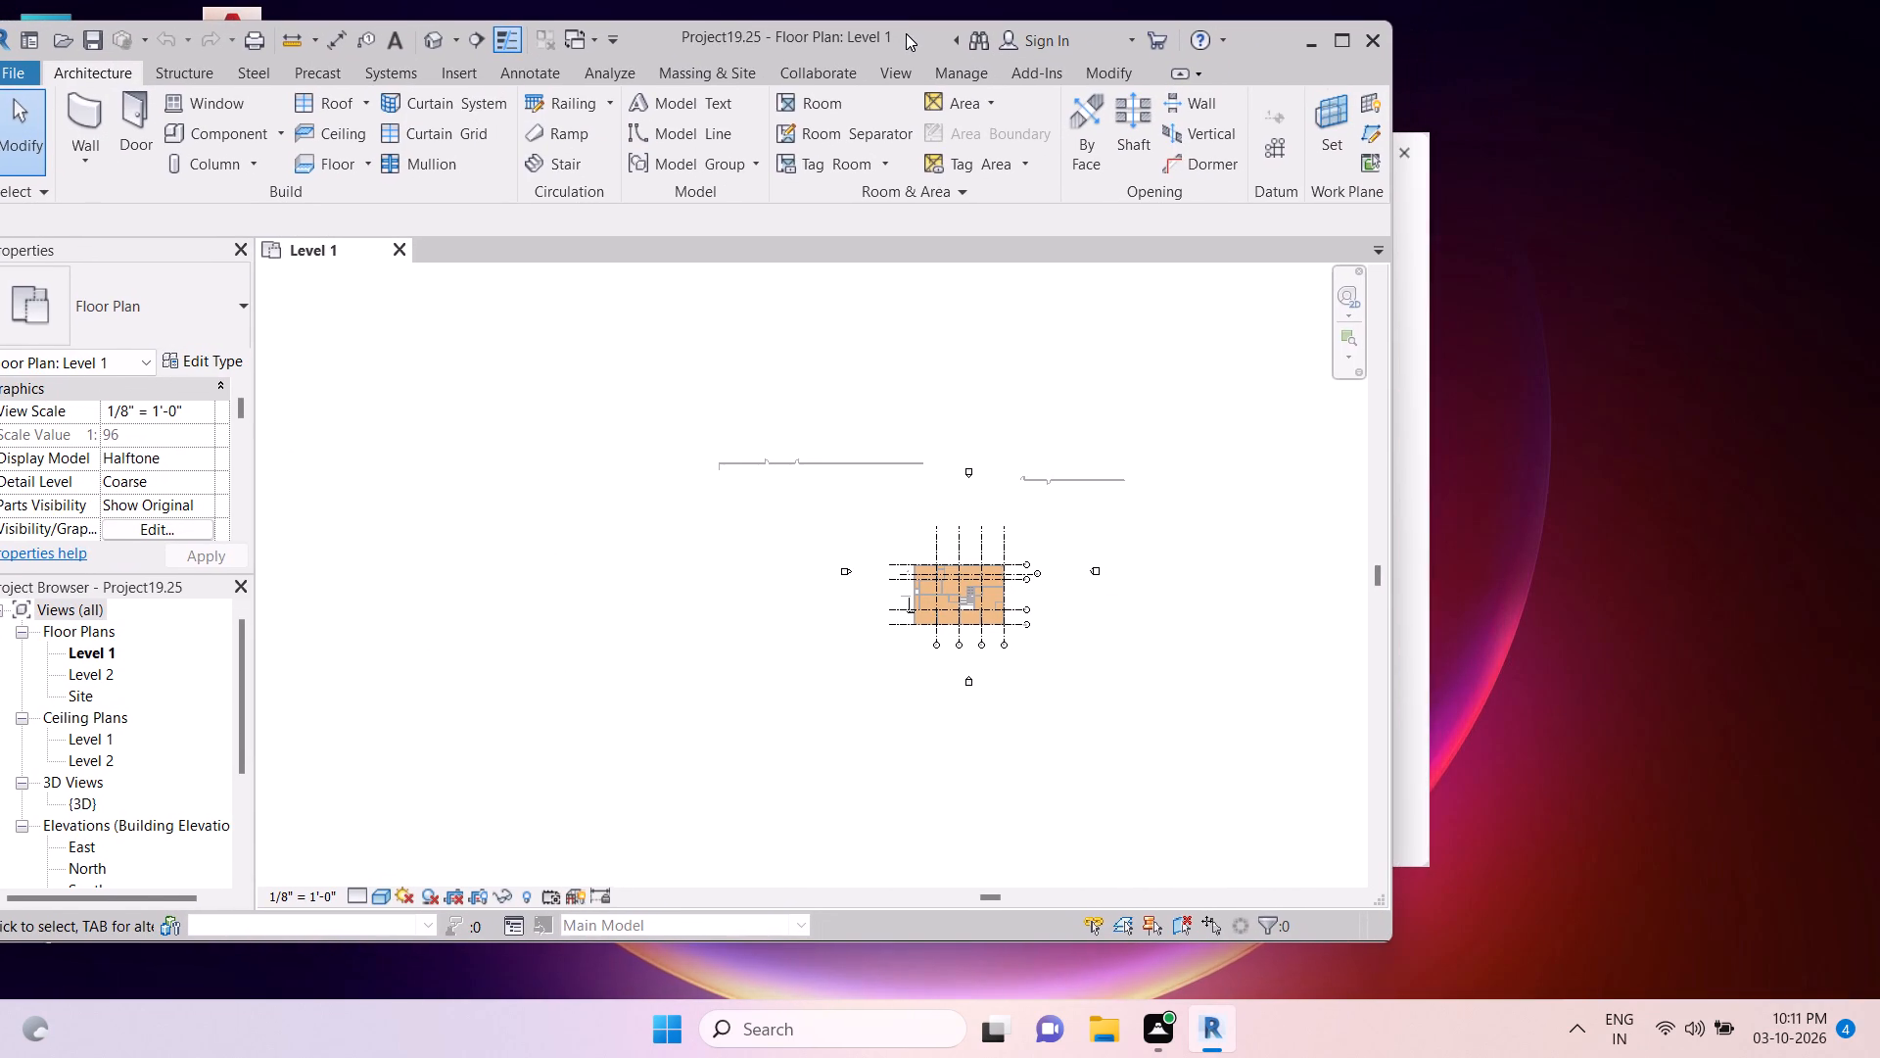
left_click_drag(906, 33, 935, 32)
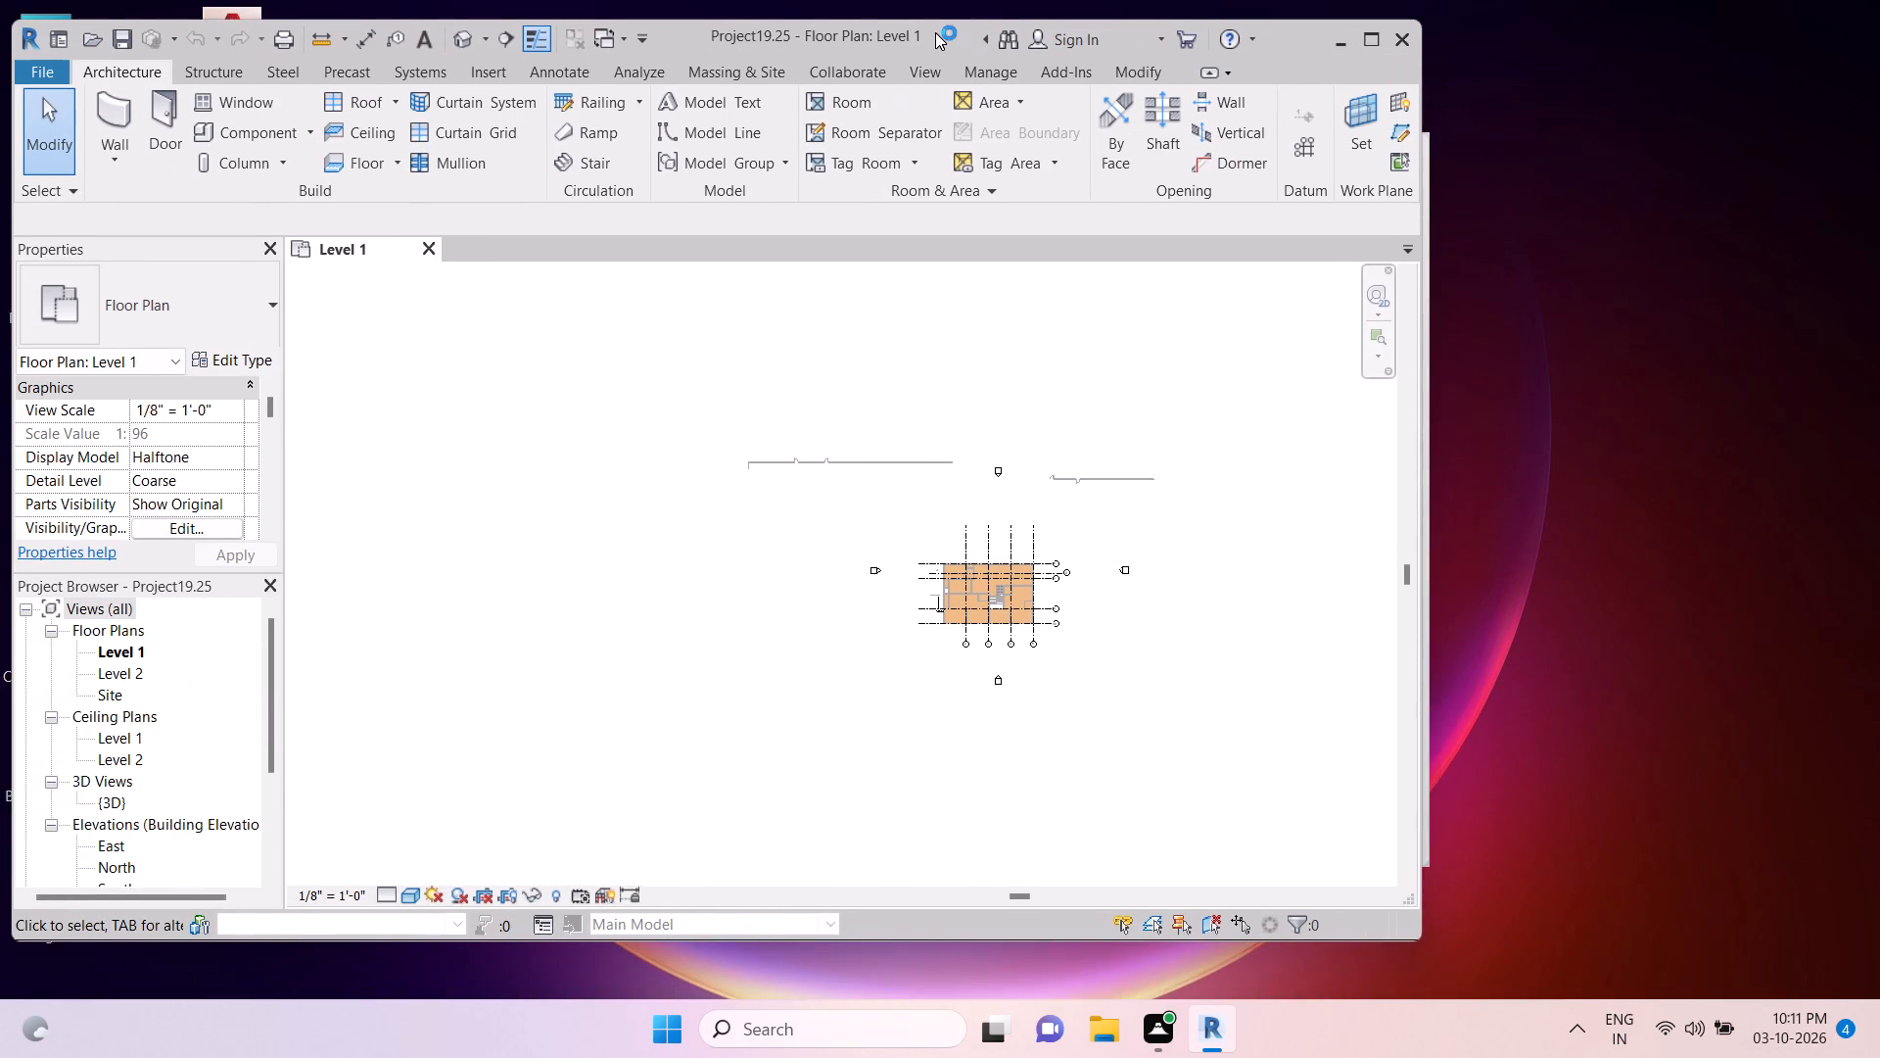
left_click_drag(935, 32, 926, 33)
scroll(834, 444, "down", 2)
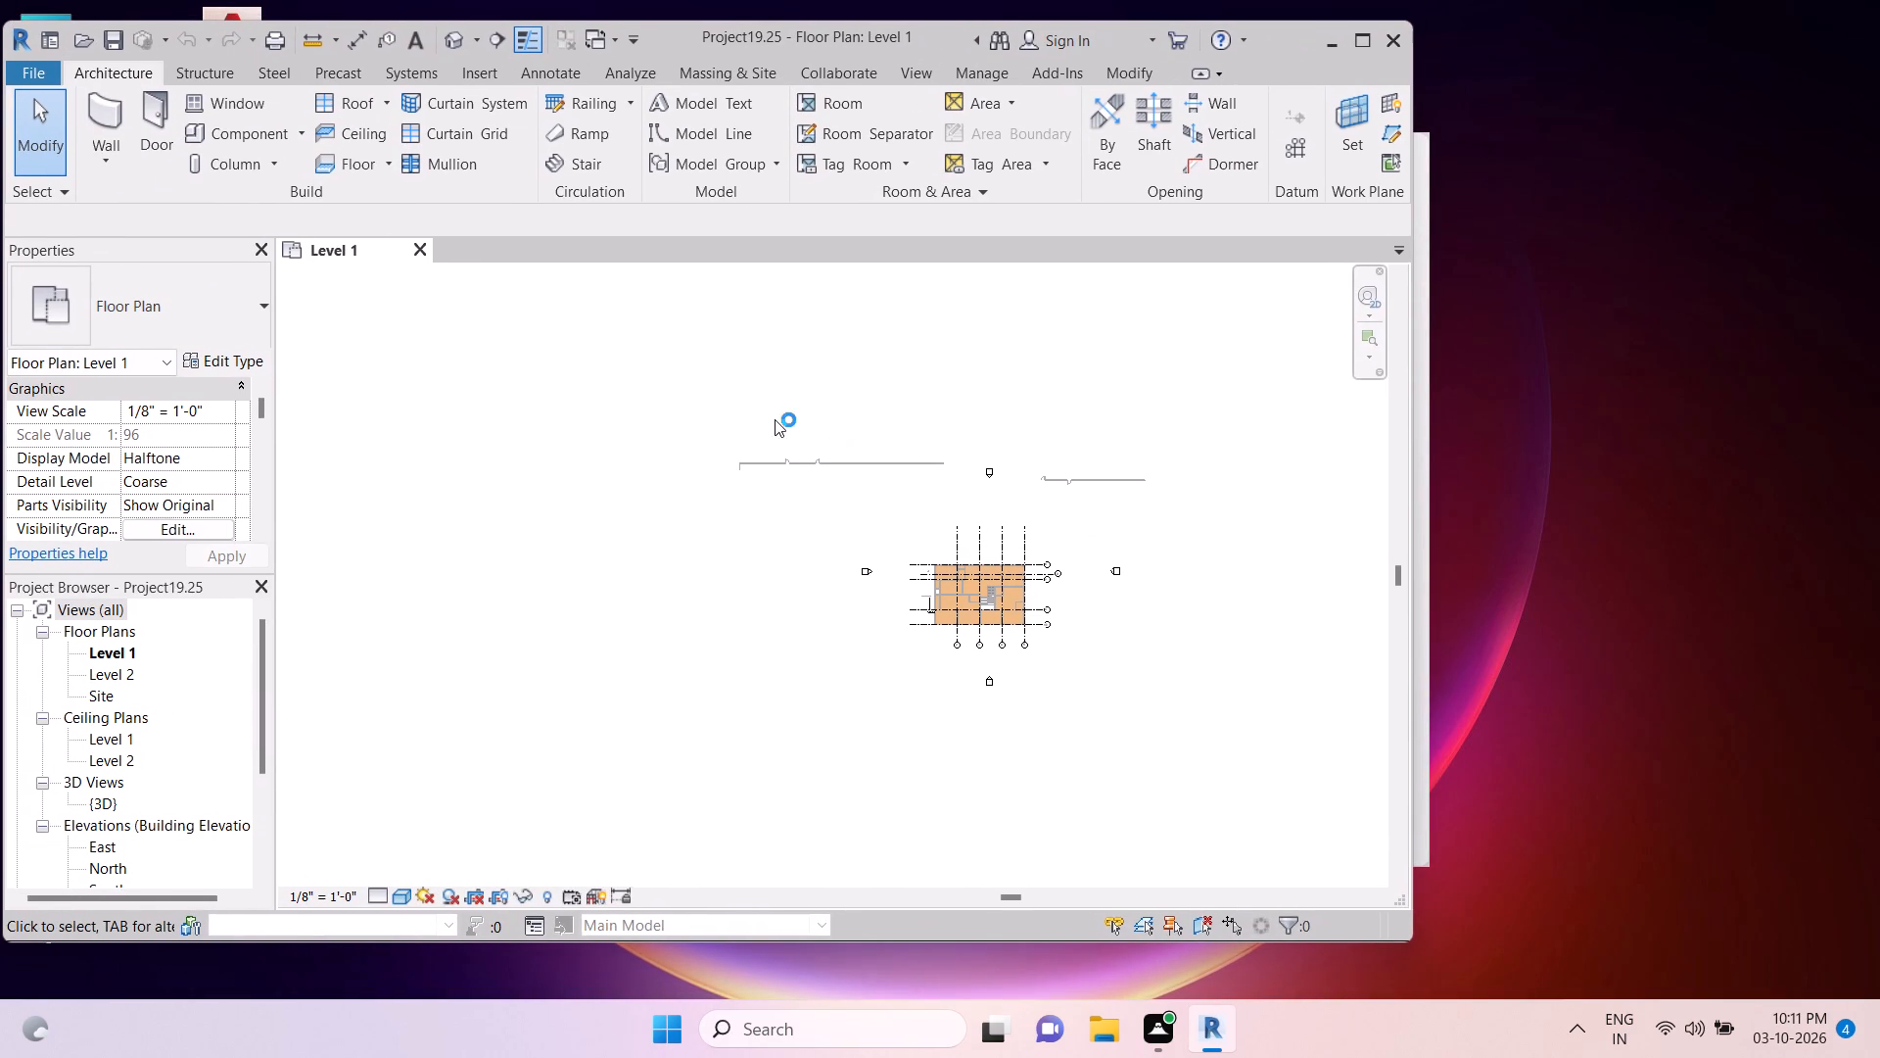
Open the default 3D view of the model.
left_click(463, 46)
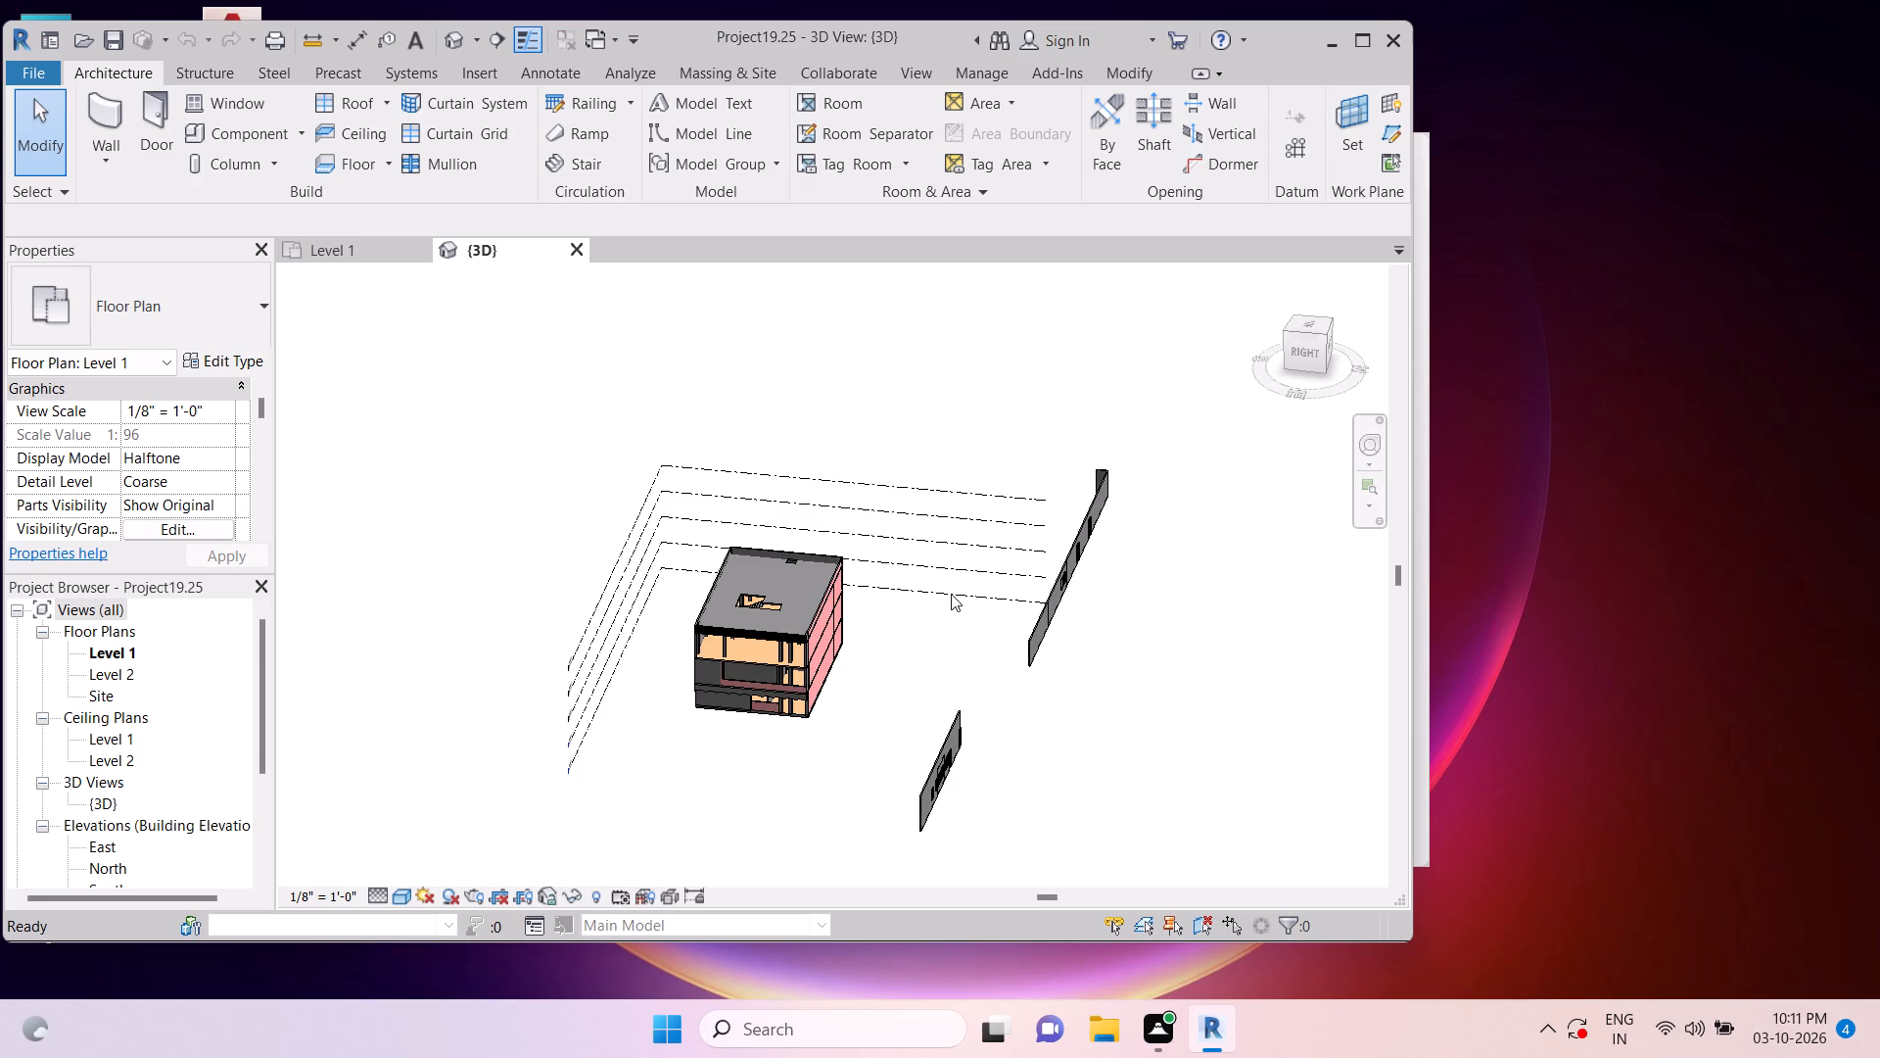
Delete the two long detached interior partition walls standing in line away from the building.
middle_click_drag(1047, 695, 1007, 705, "shift")
scroll(1017, 679, "up", 5)
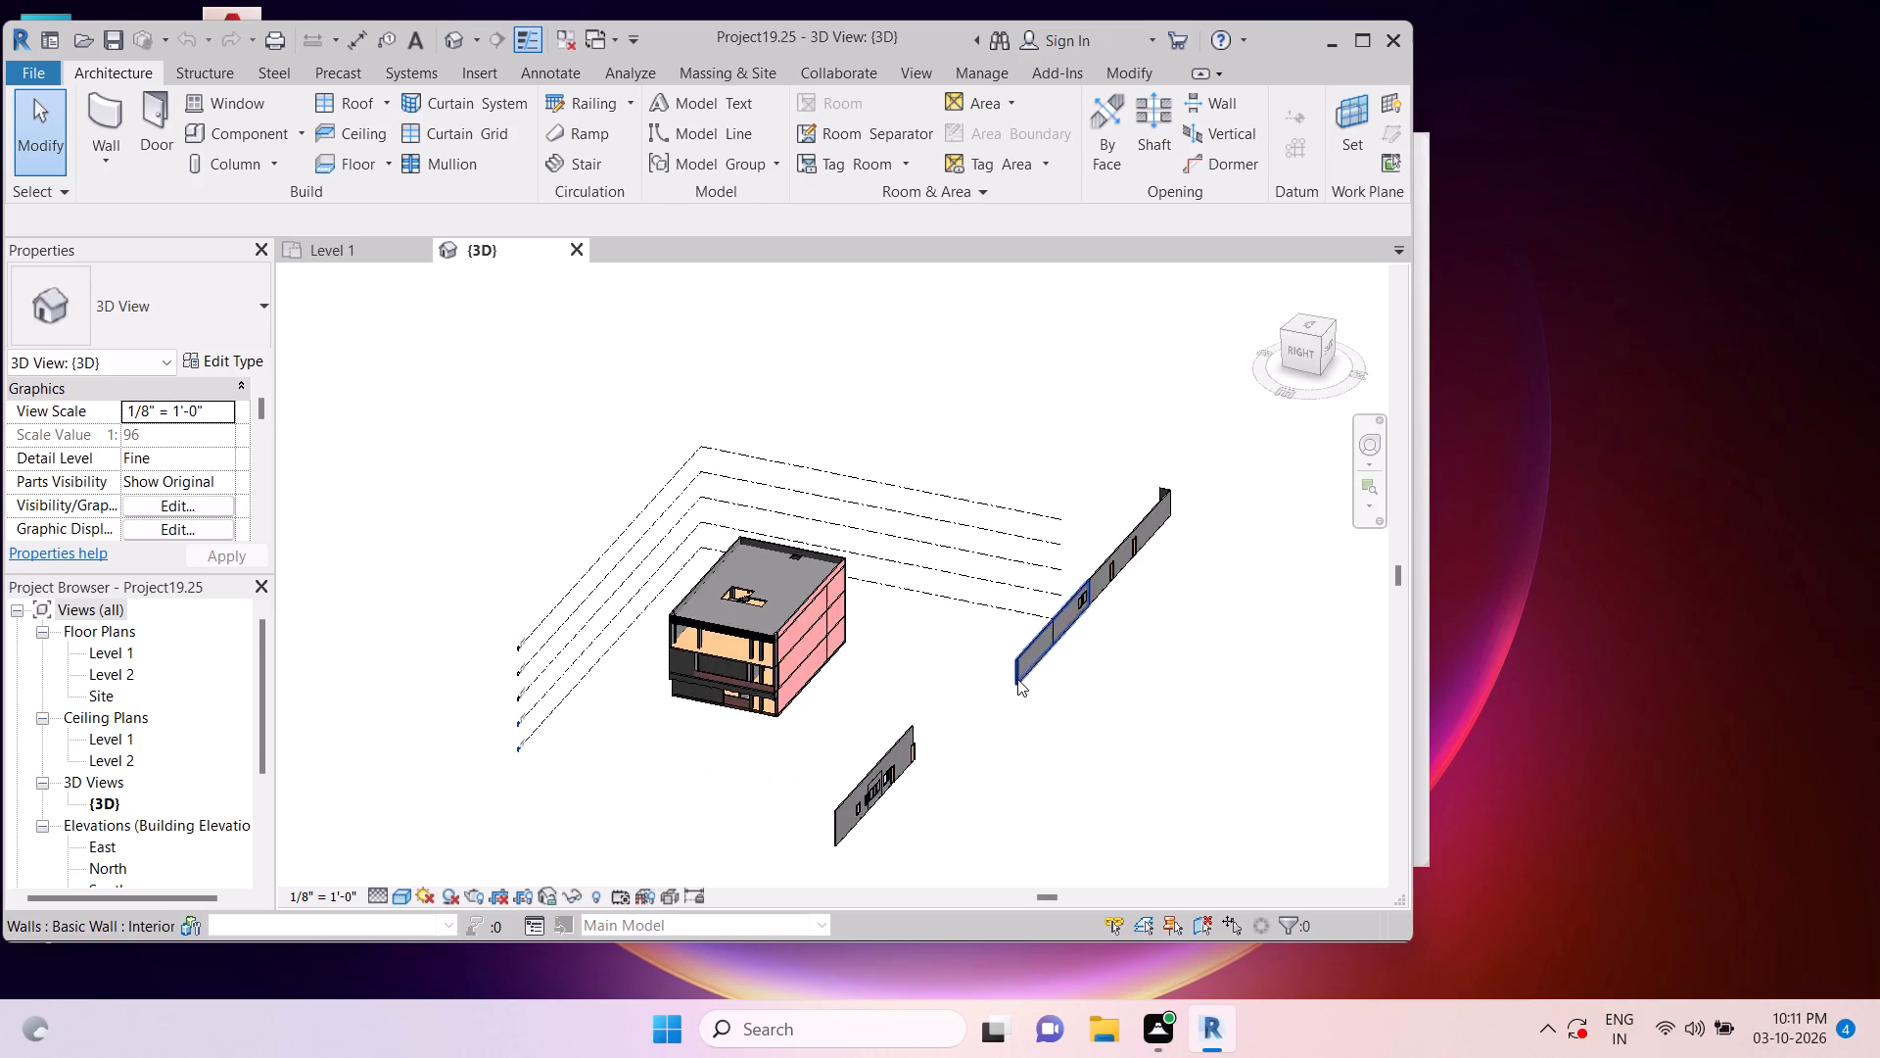
left_click(1034, 633)
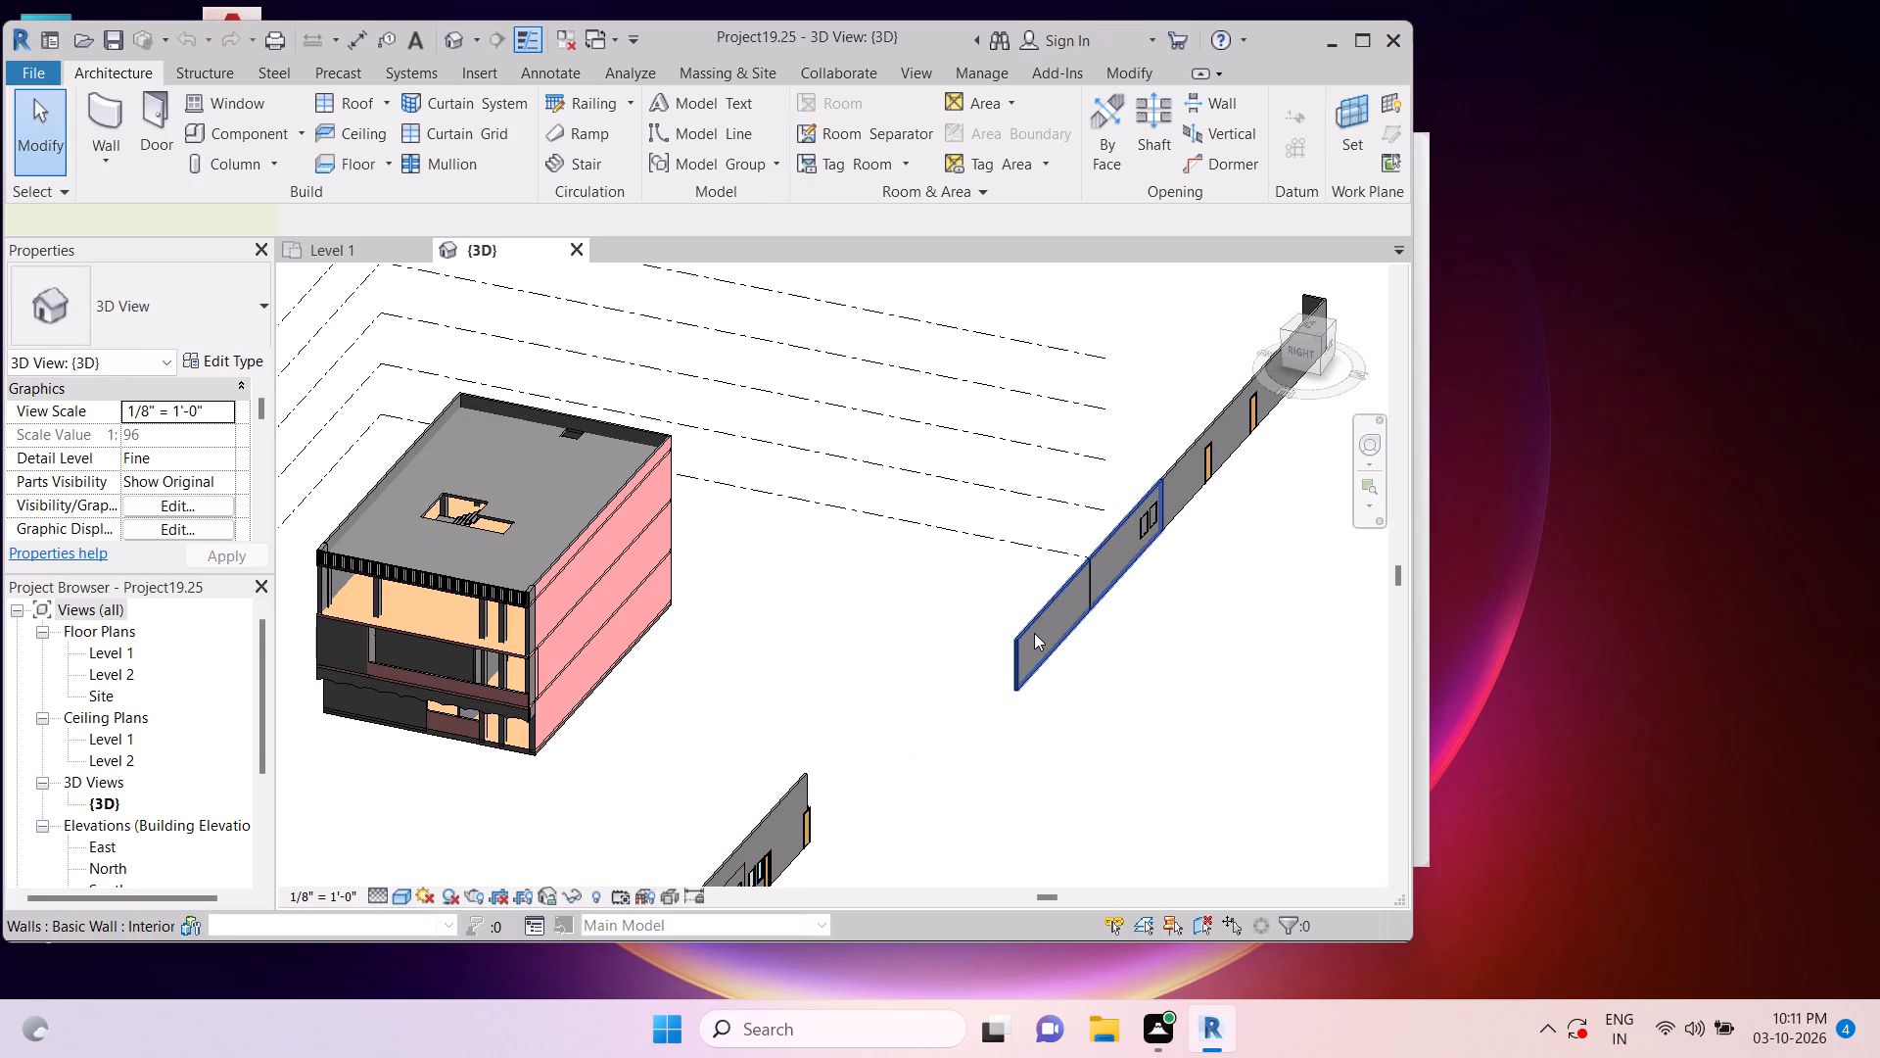
key("Delete")
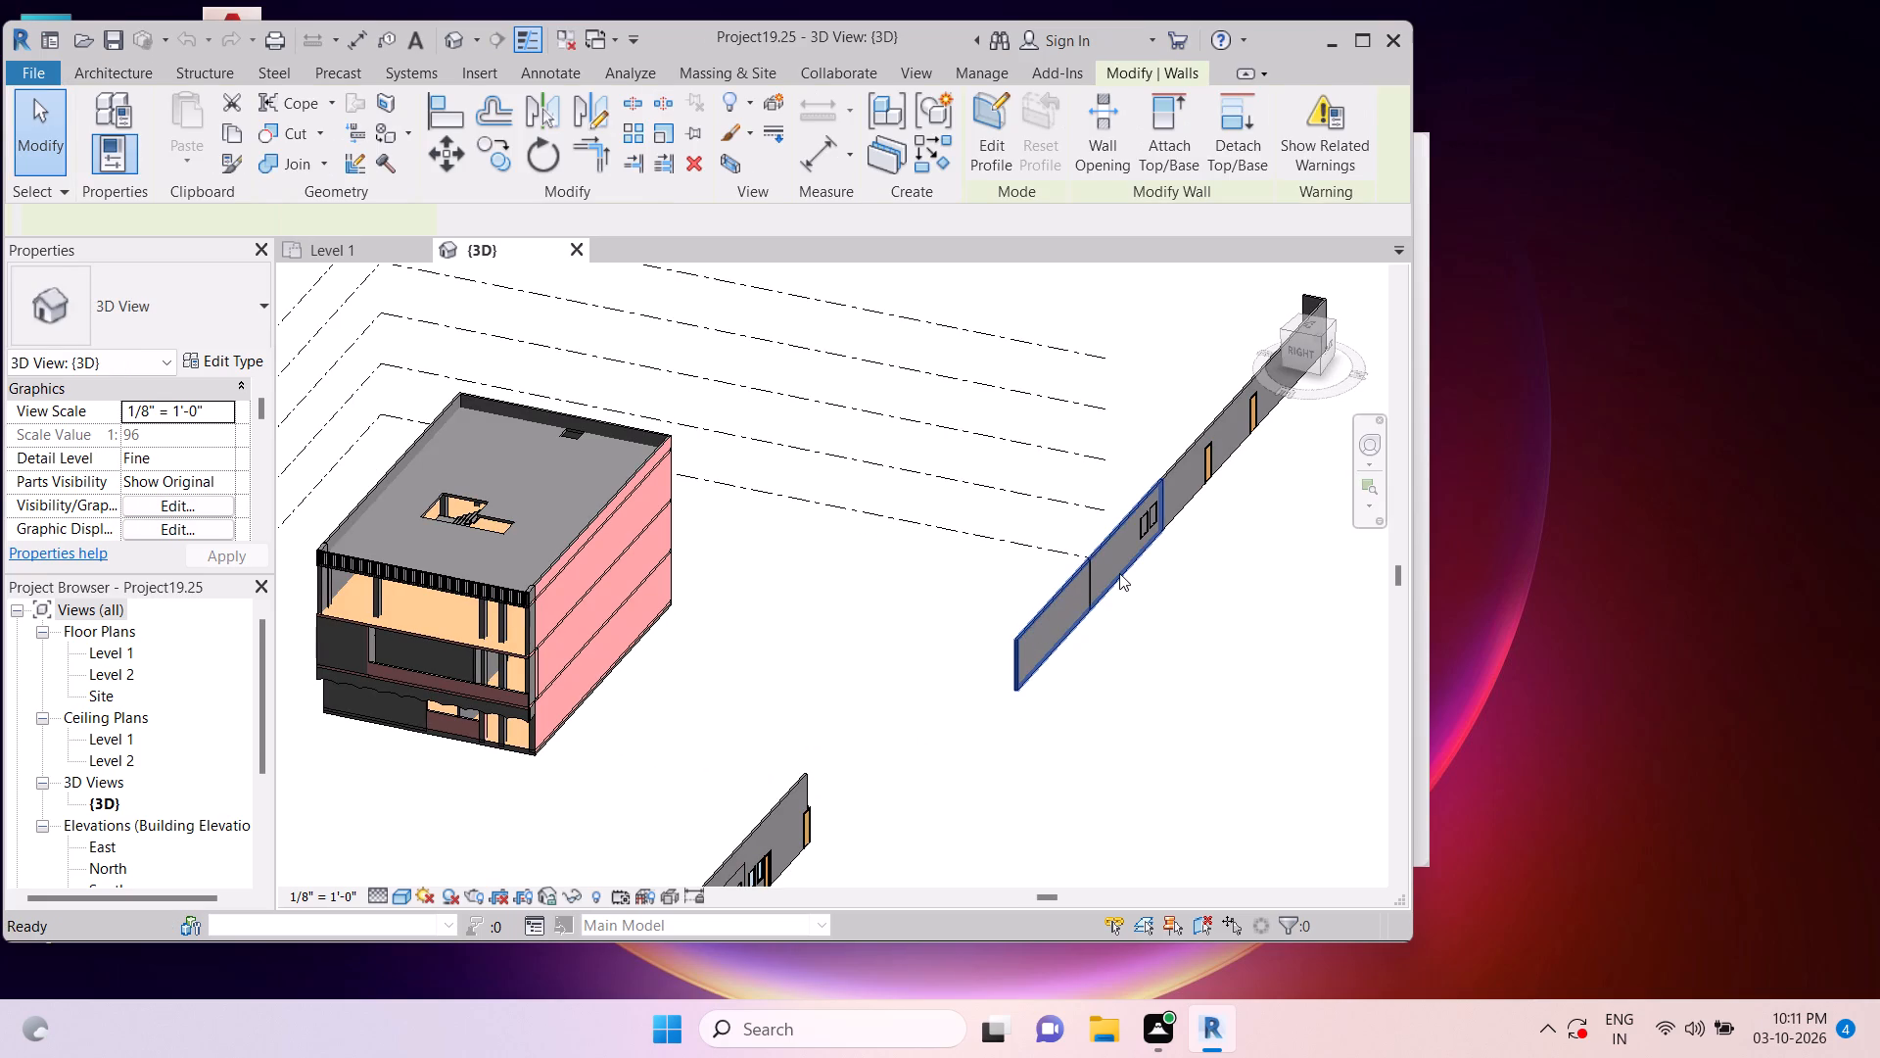
left_click(1172, 470)
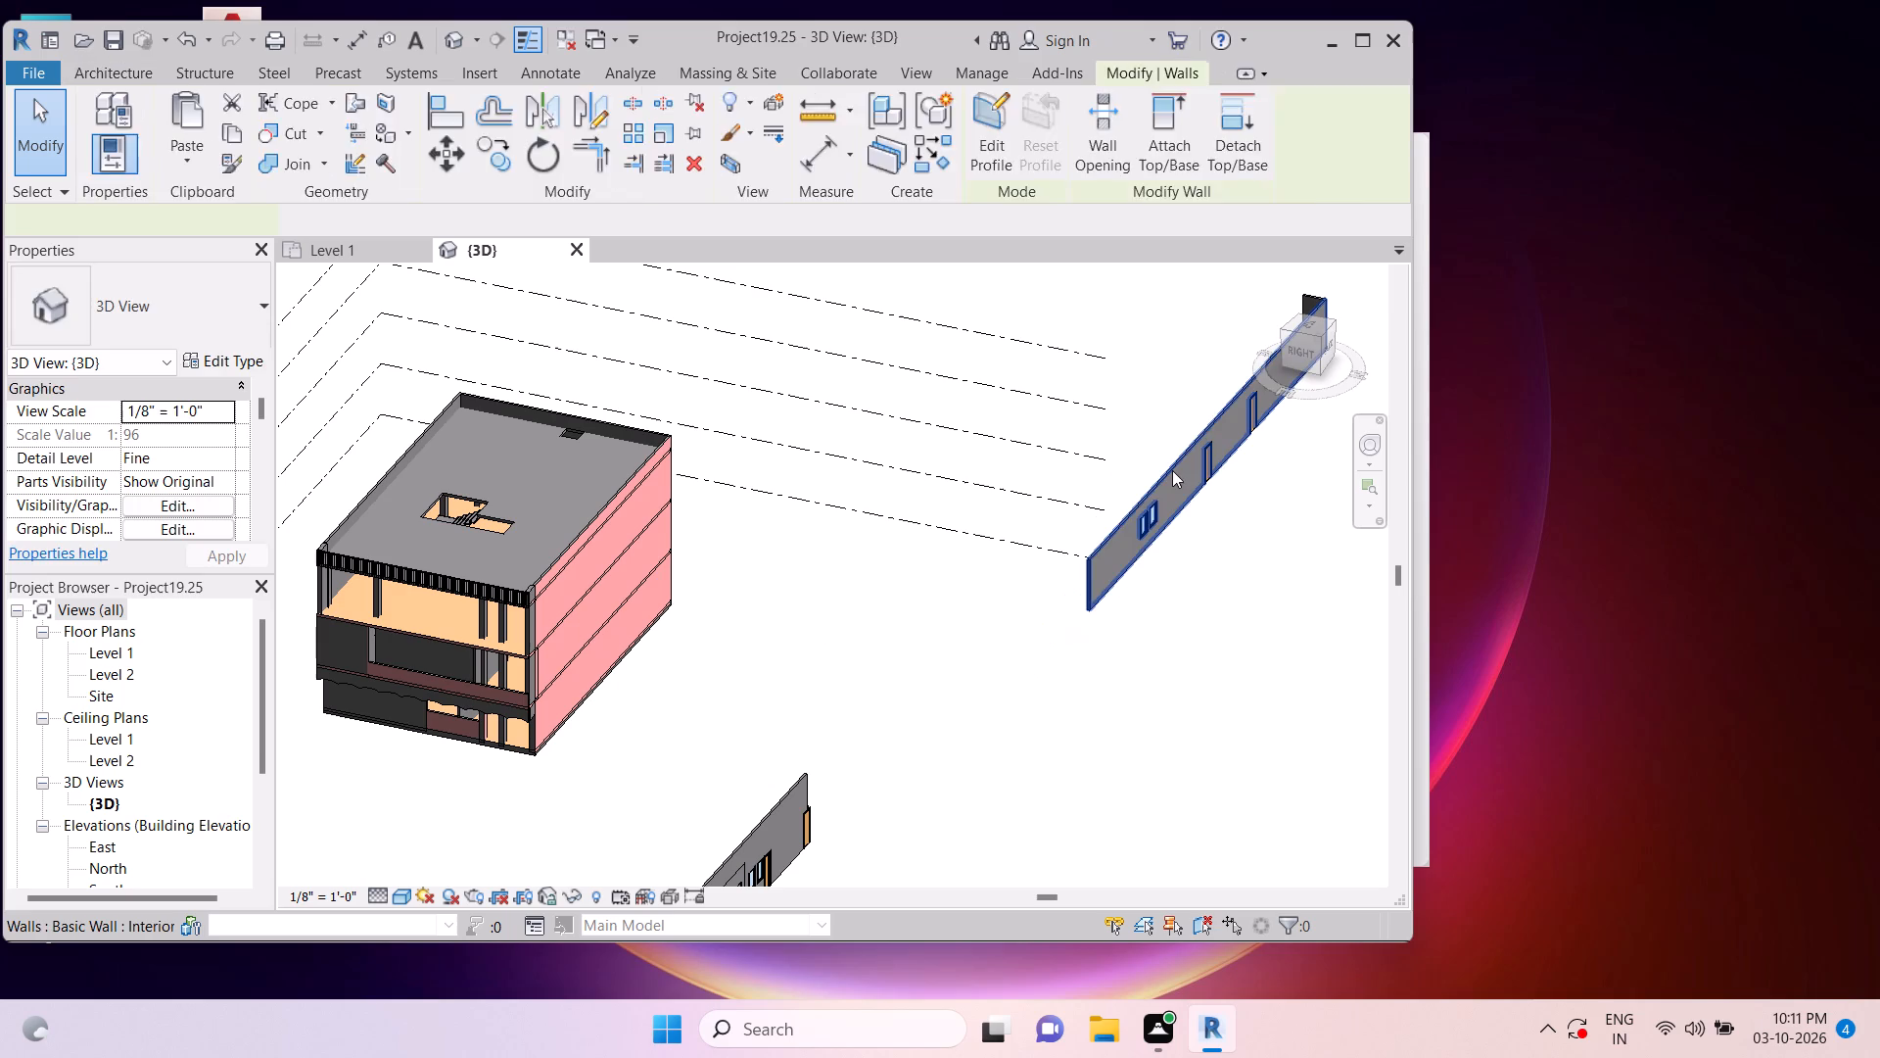
key("Delete")
Delete the other detached partition wall with windows, along with the overlapping wall pieces at the same spot.
scroll(1164, 546, "down", 5)
middle_click_drag(1014, 728, 1053, 664)
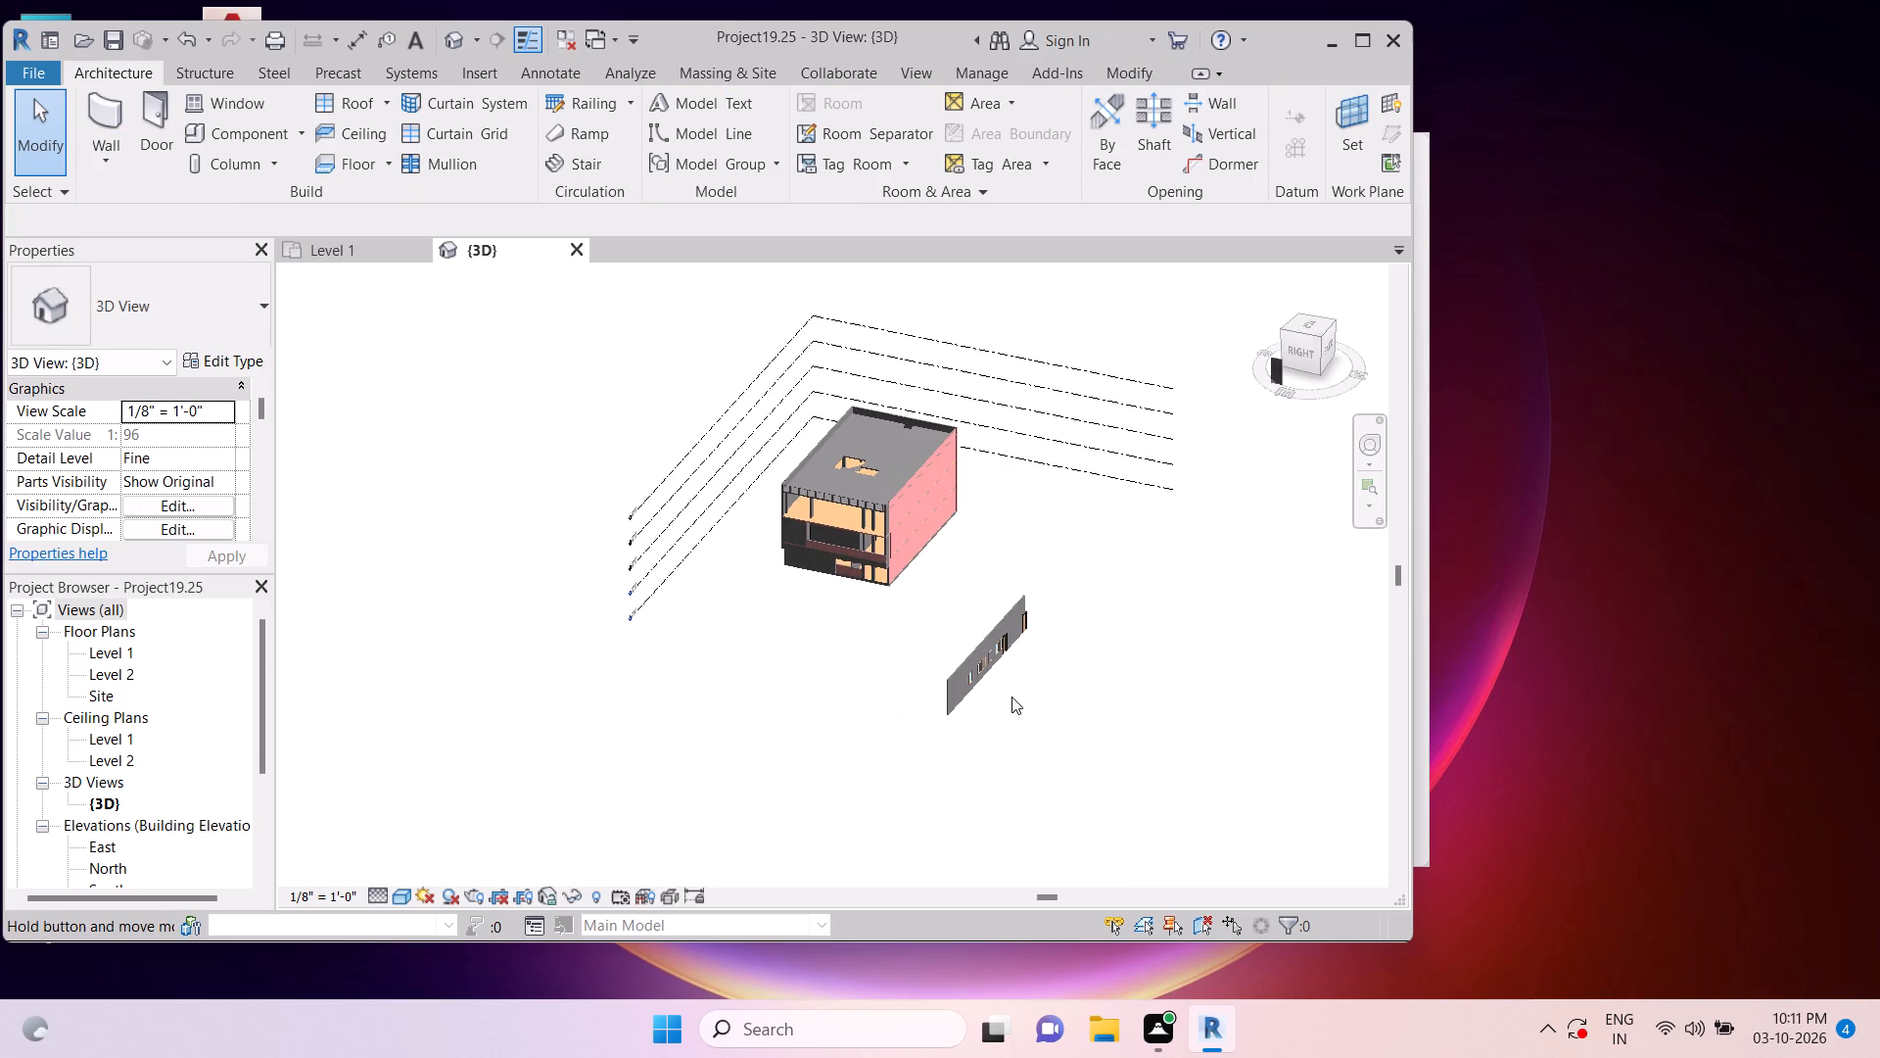
scroll(988, 660, "up", 6)
left_click(958, 646)
key("Delete")
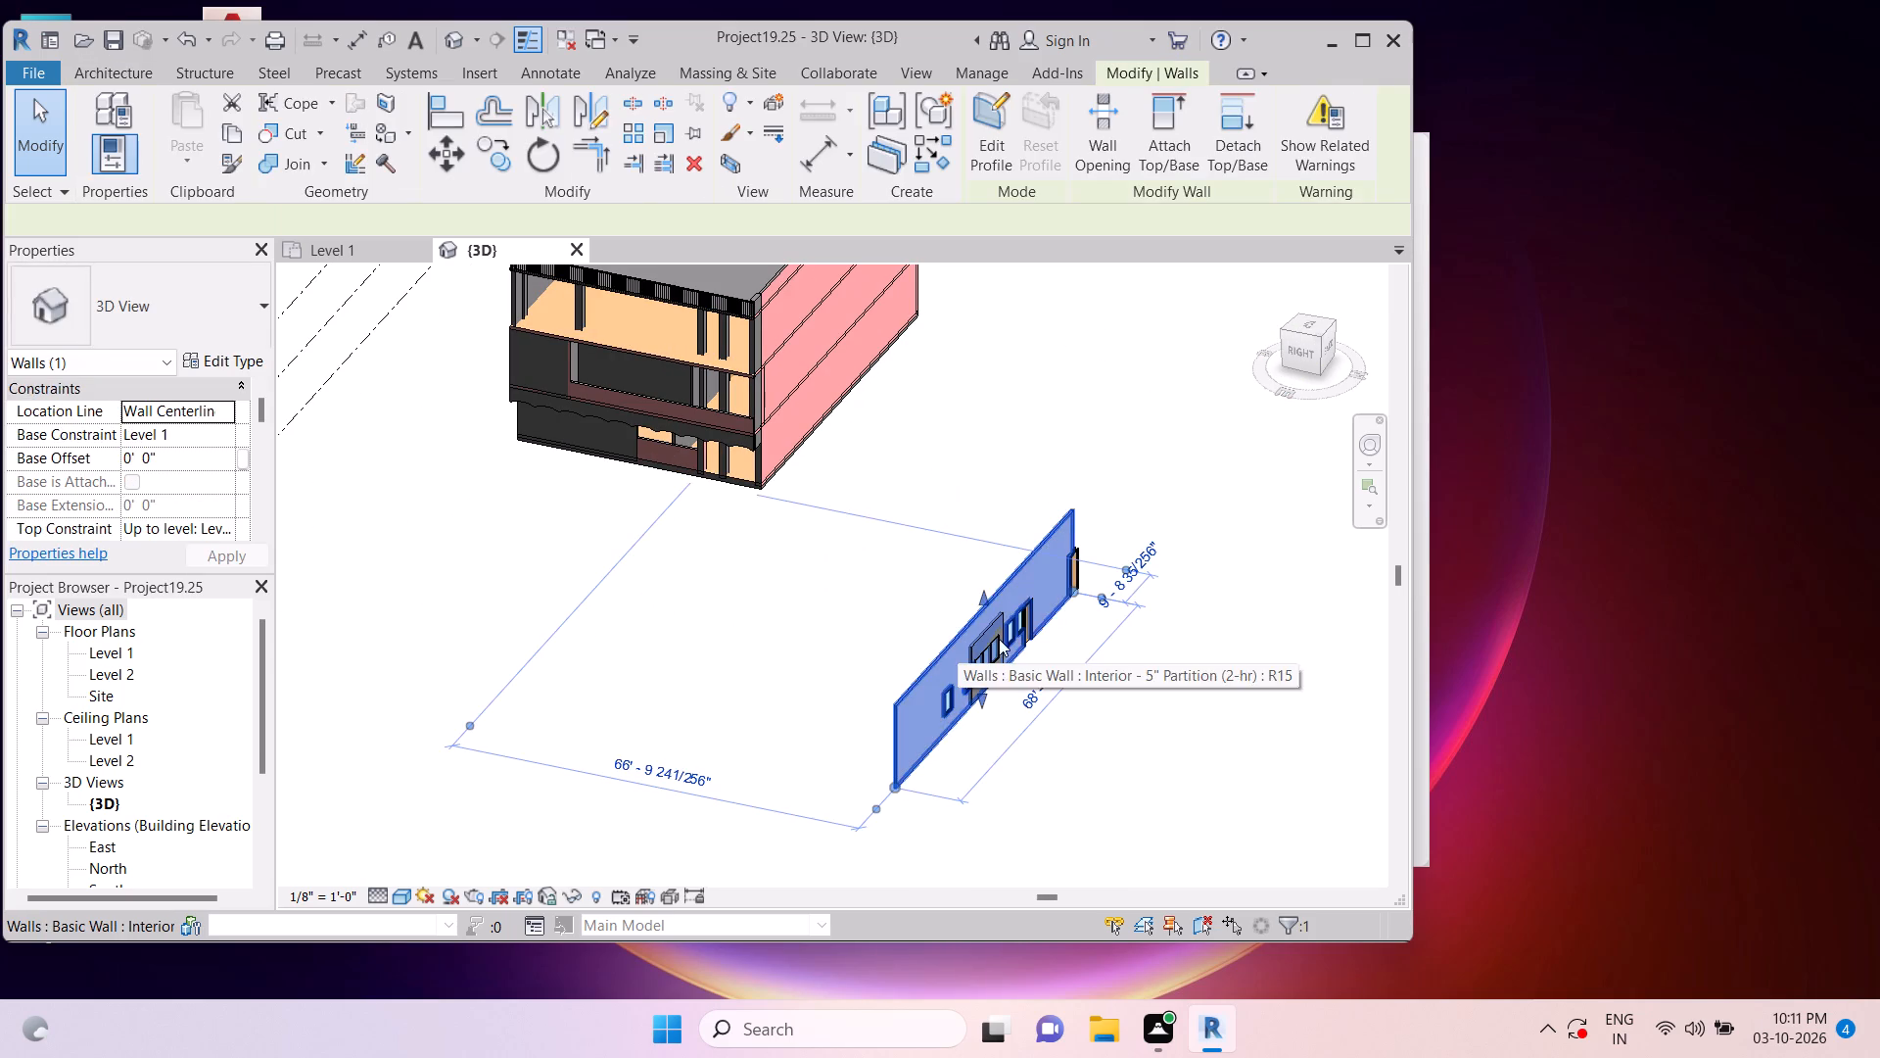
left_click(1006, 638)
key("Delete")
left_click(984, 634)
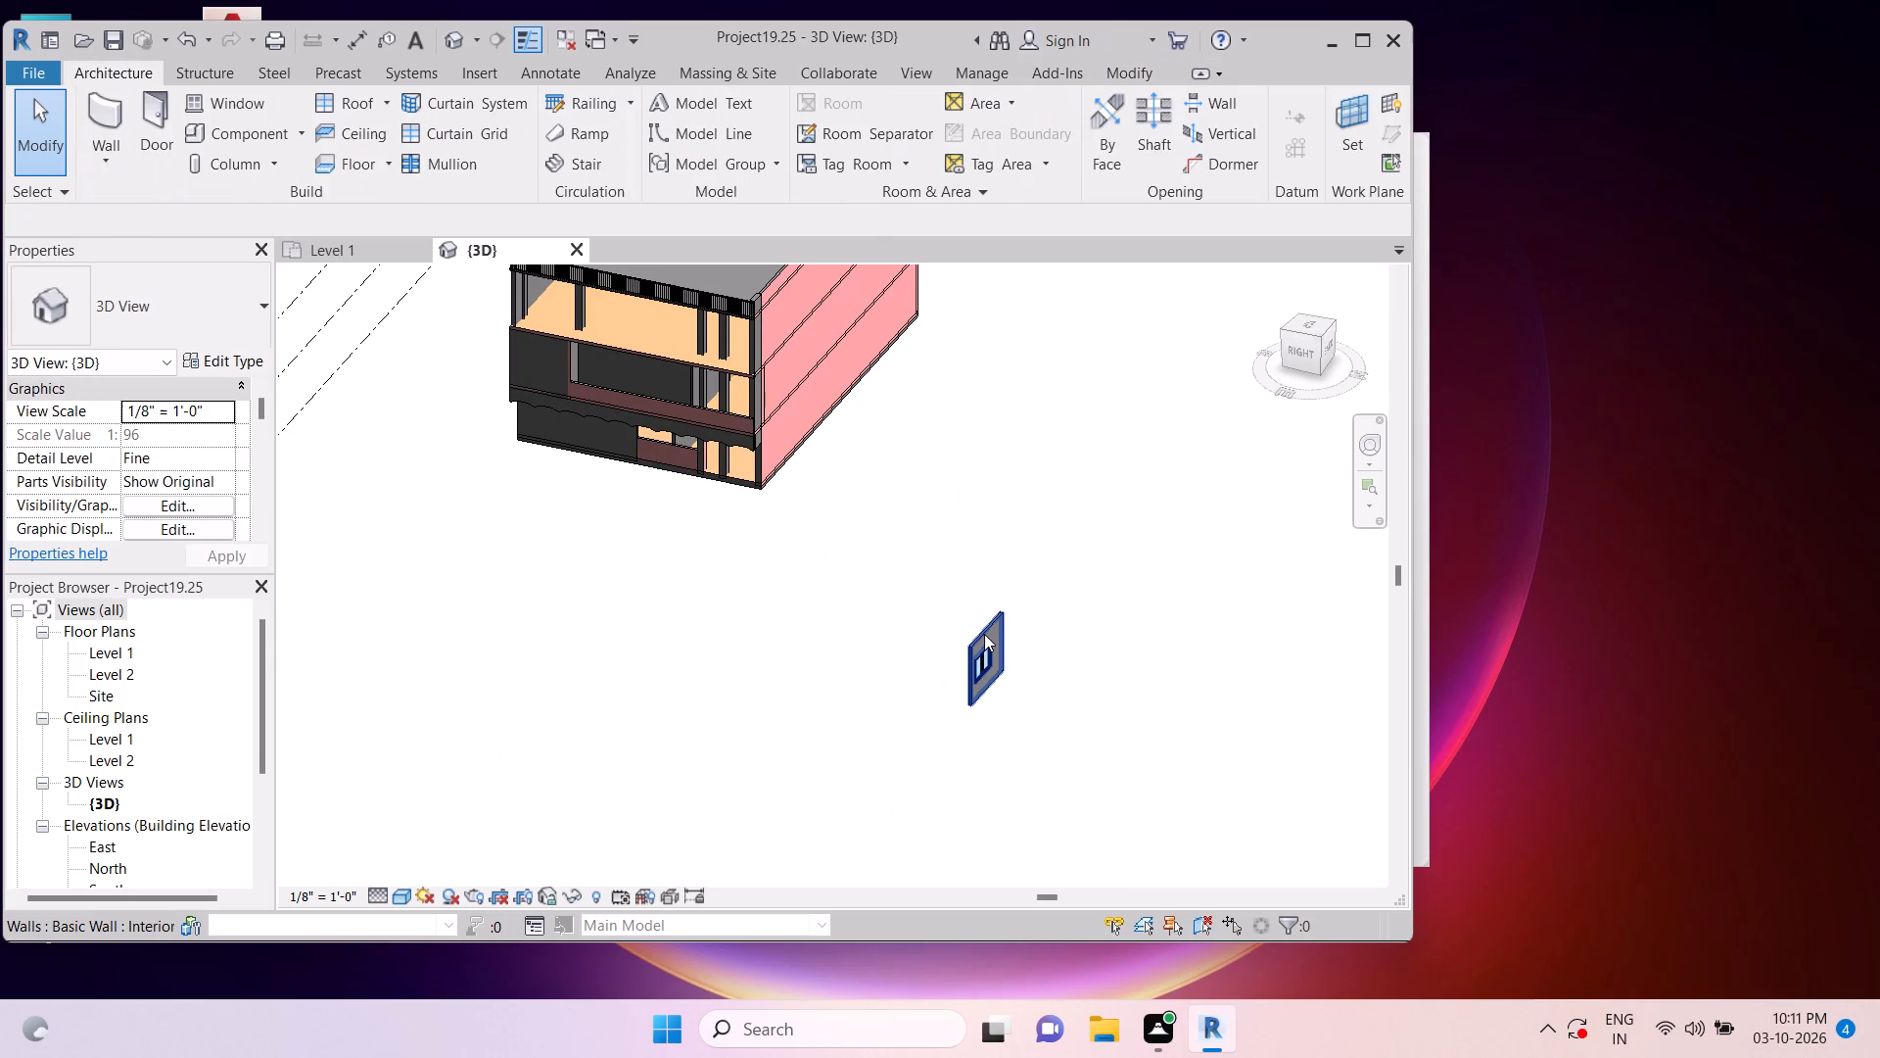
key("Delete")
Delete the two stray W10X49 structural columns standing outside the building.
scroll(984, 633, "down", 7)
middle_click_drag(885, 640, 966, 644, "shift")
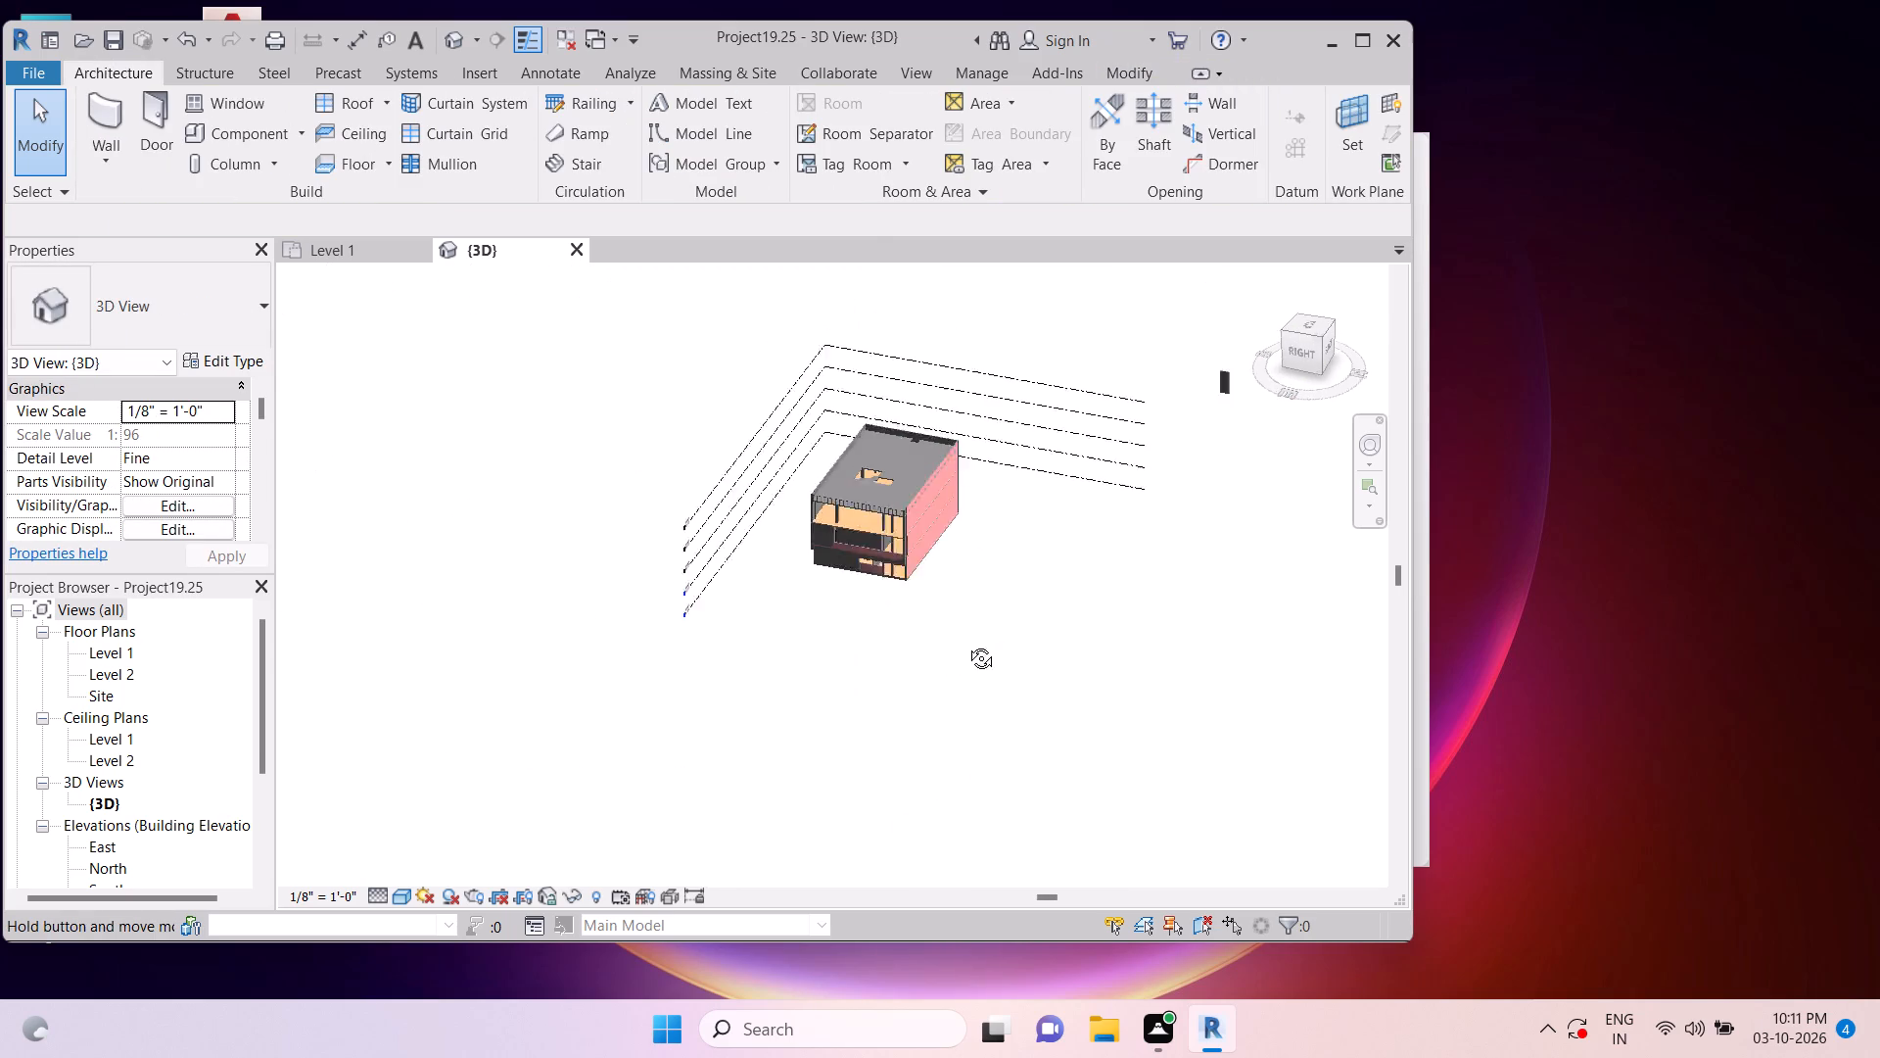
middle_click_drag(966, 644, 1129, 616, "shift")
scroll(857, 538, "up", 15)
key("Escape")
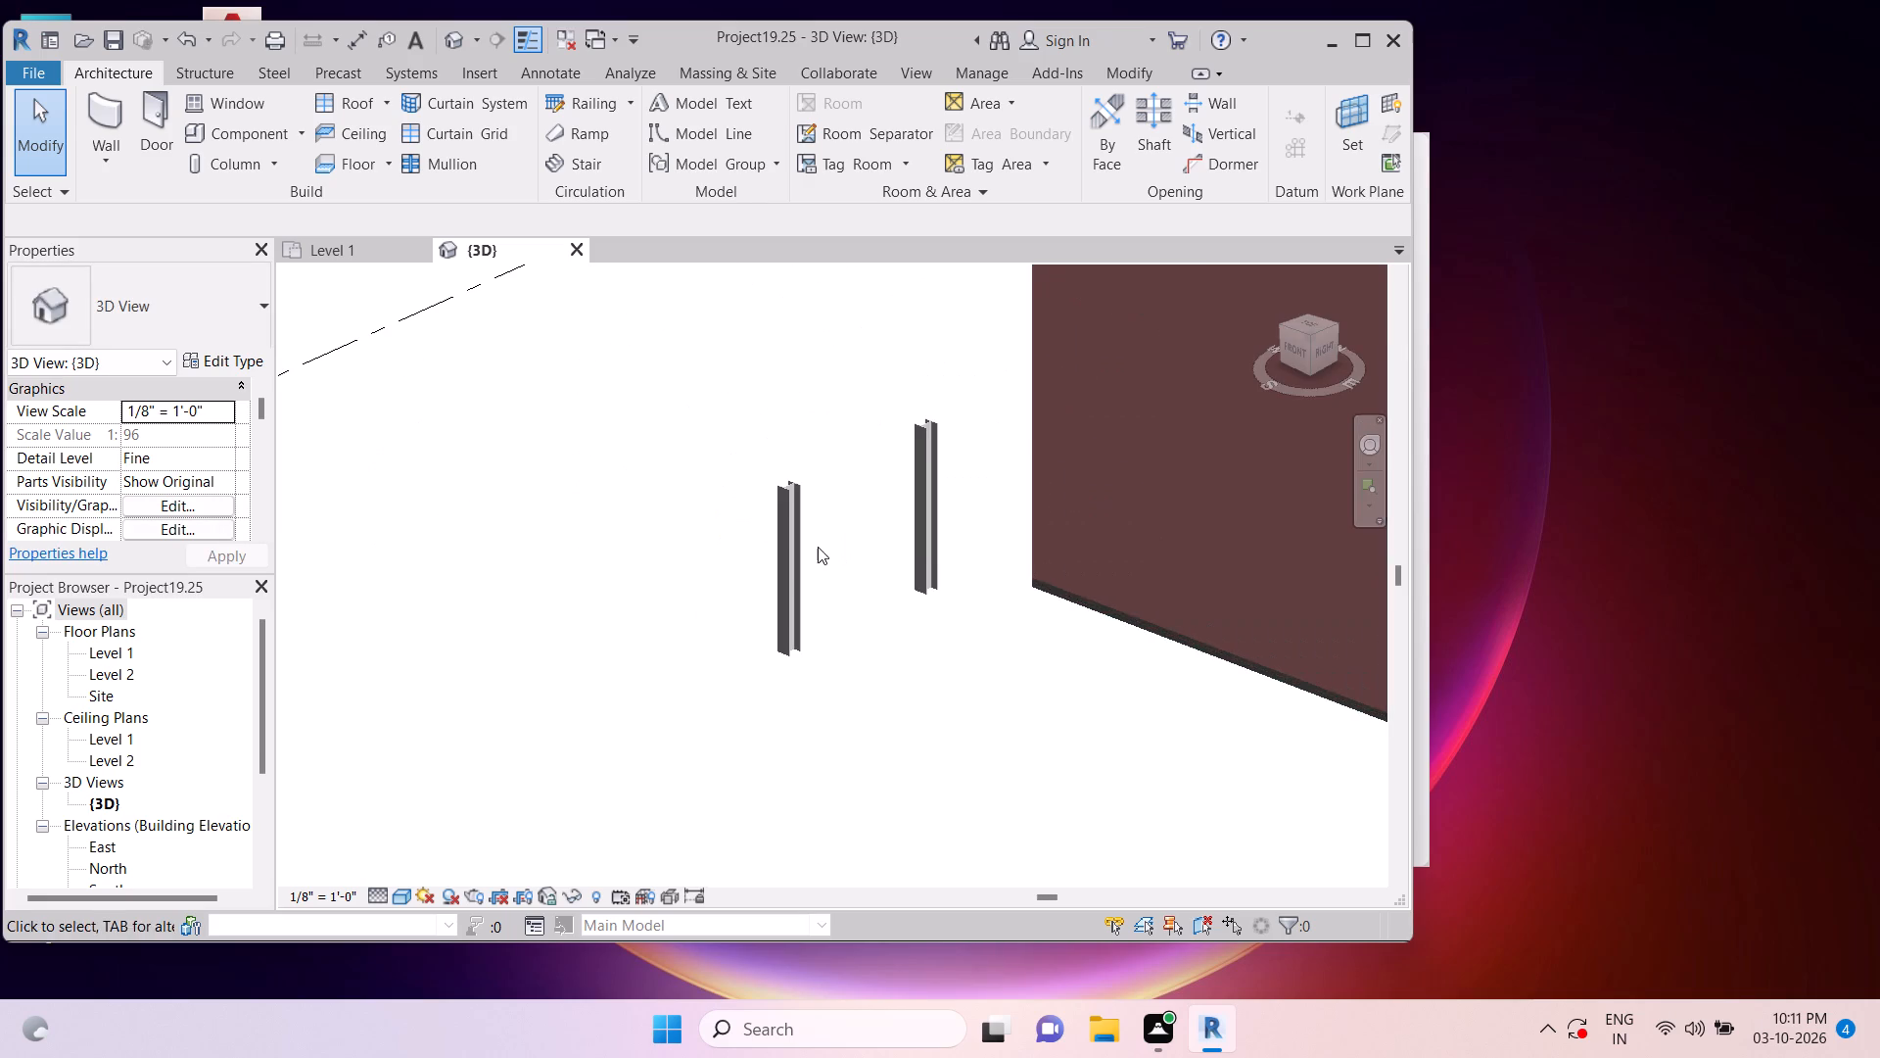
left_click(801, 544)
key("Delete")
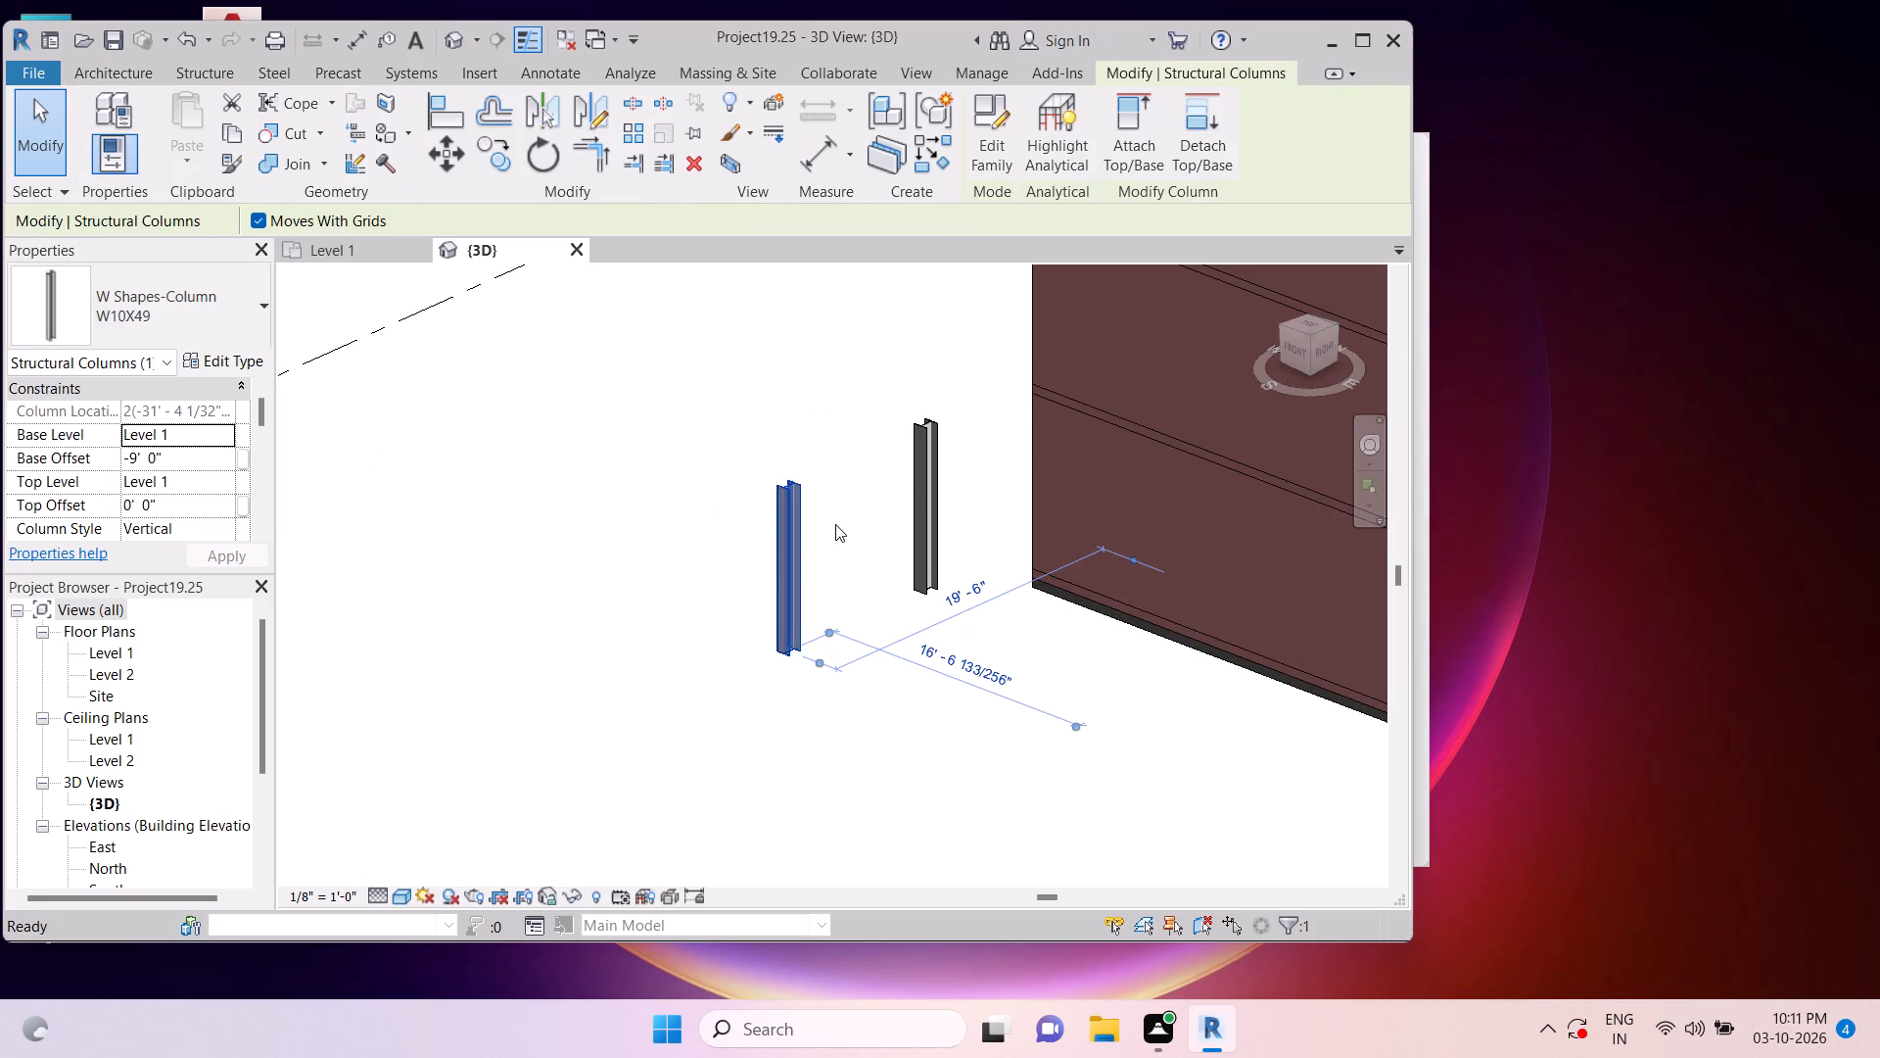
left_click(917, 457)
key("Delete")
Delete the short leftover 5" interior partition wall standing beyond the level lines.
scroll(921, 464, "down", 9)
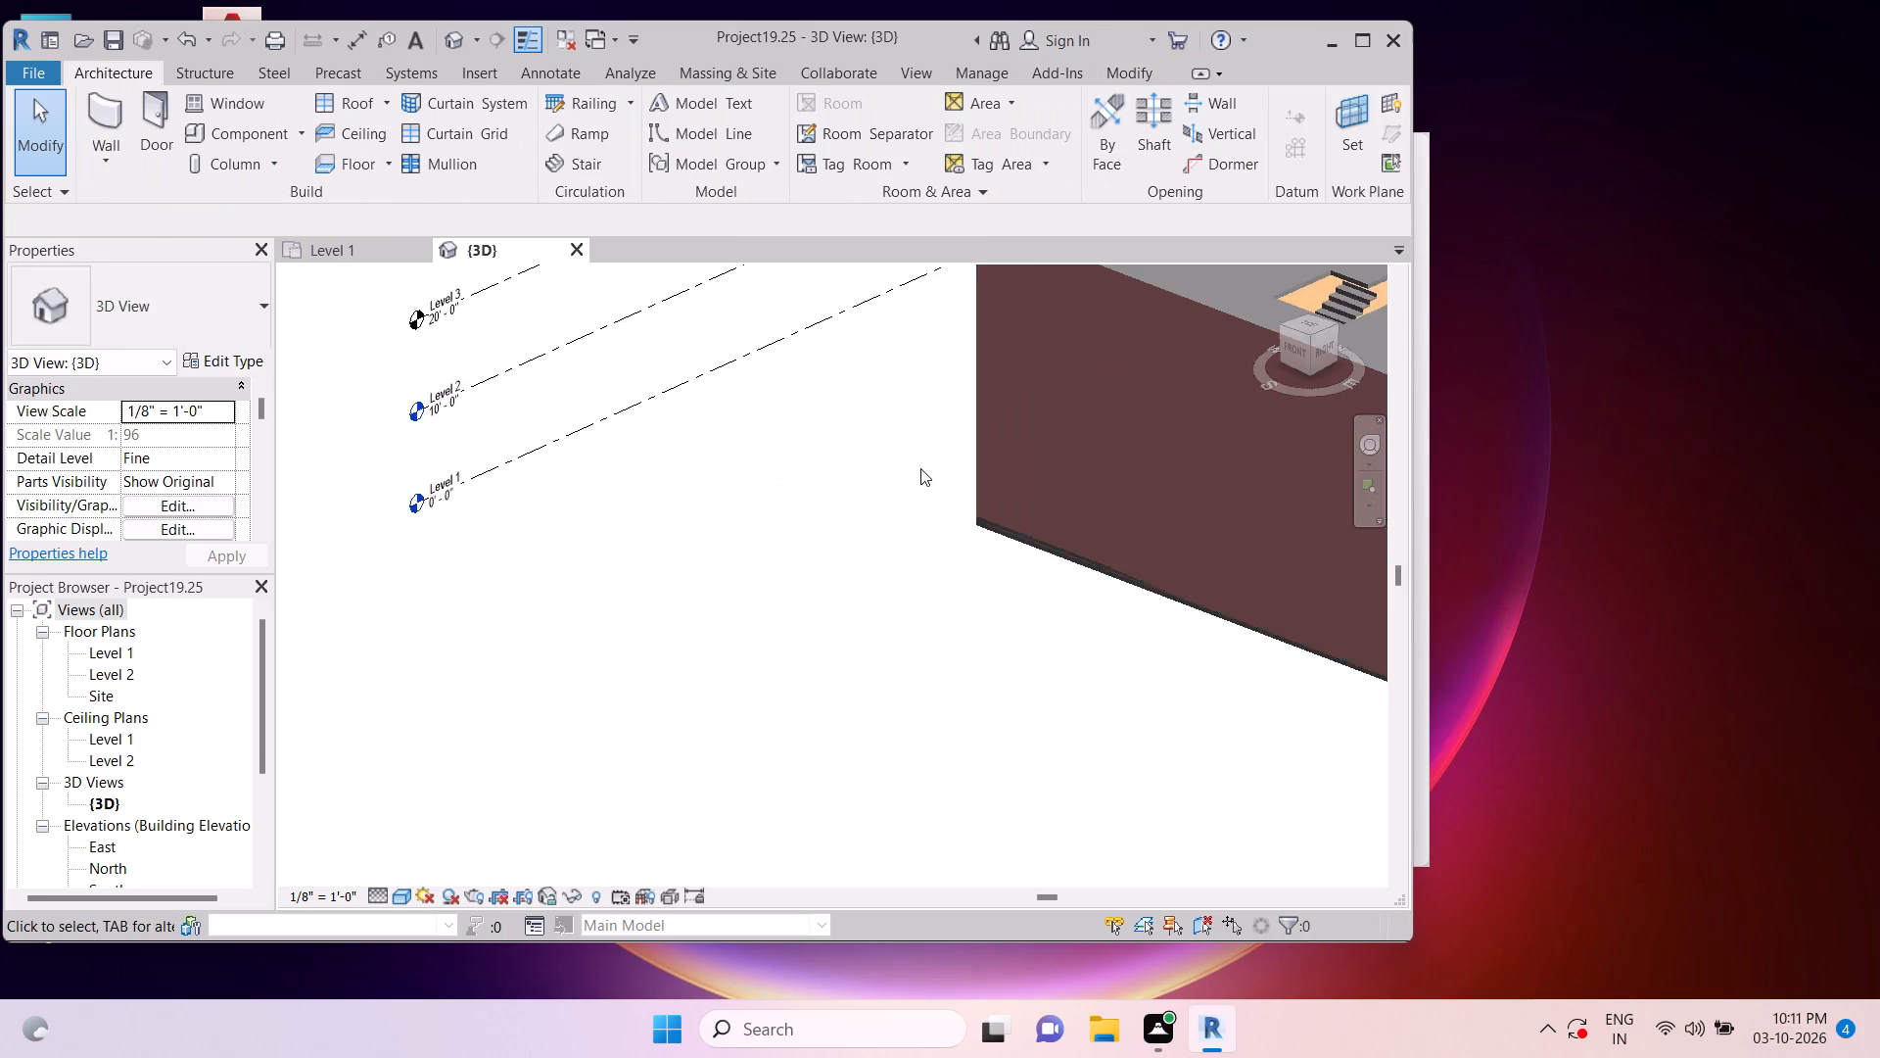
scroll(921, 471, "up", 1)
middle_click_drag(922, 476, 1025, 723)
key("Escape")
middle_click_drag(966, 330, 991, 442)
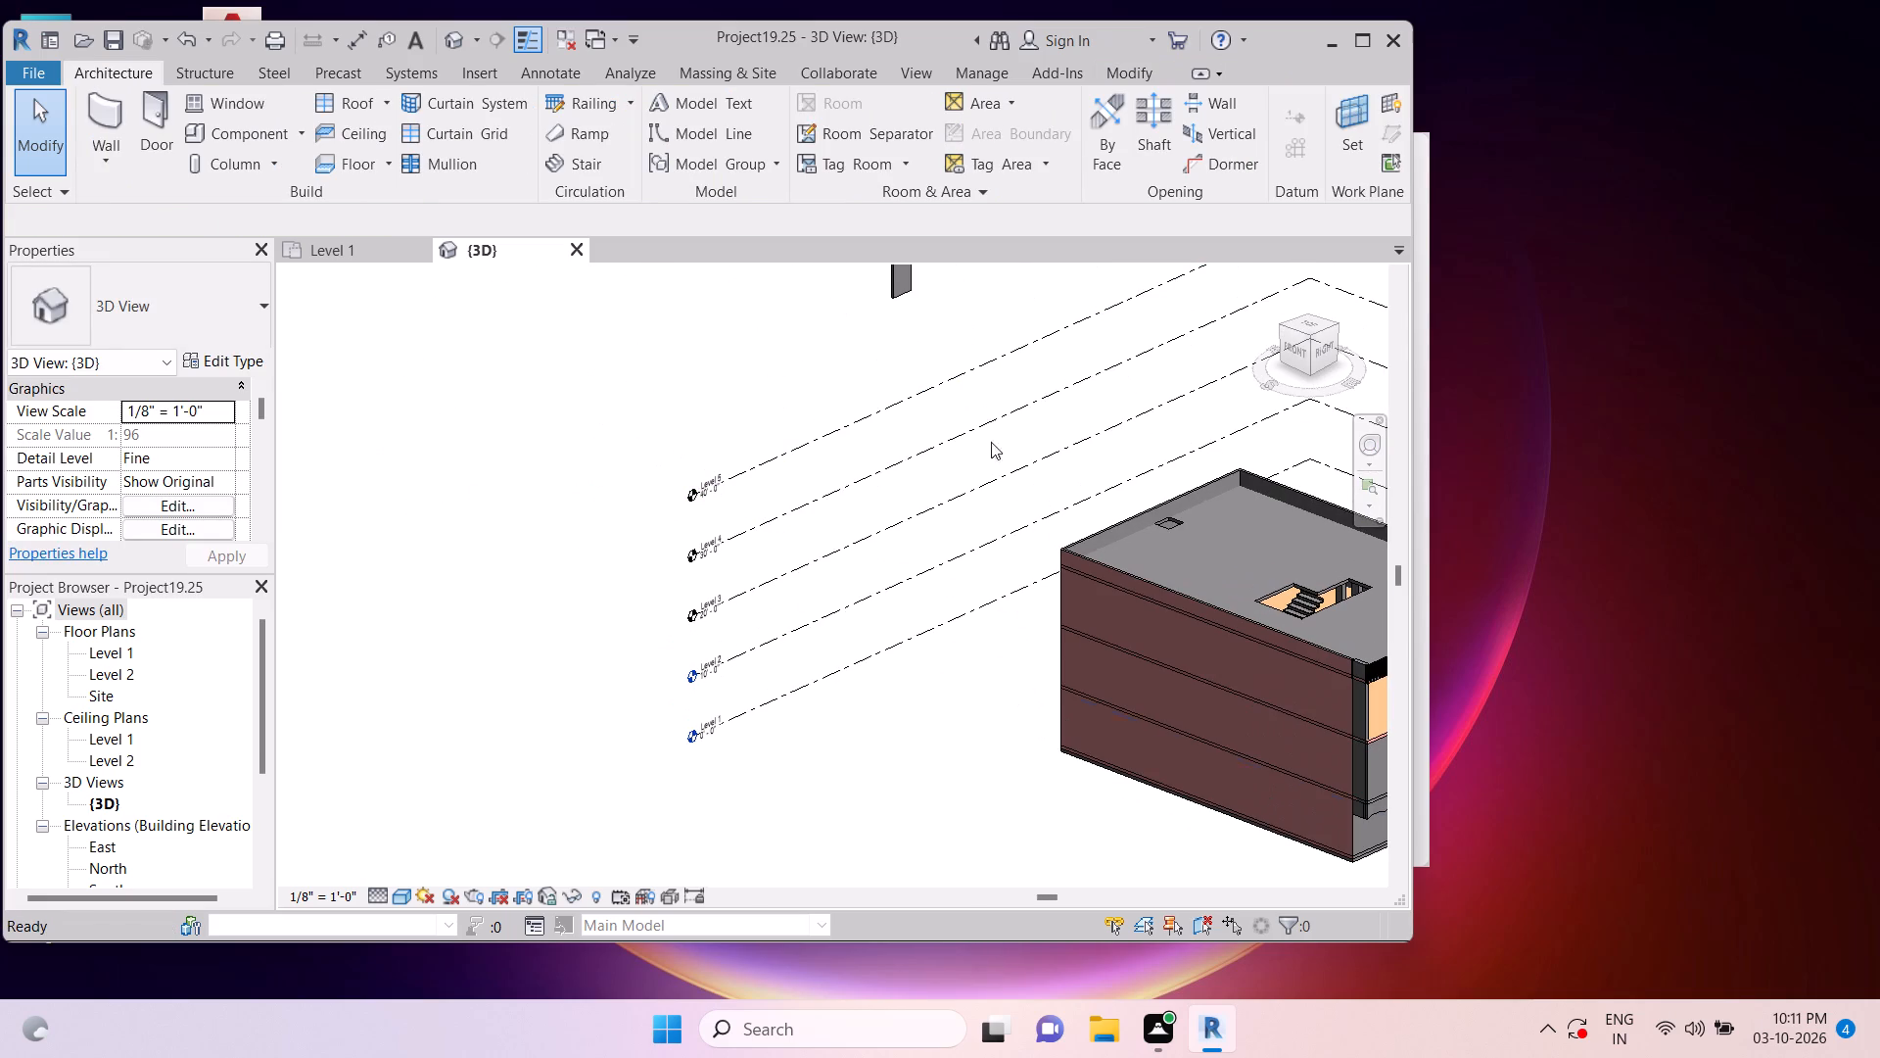
middle_click_drag(991, 442, 994, 456)
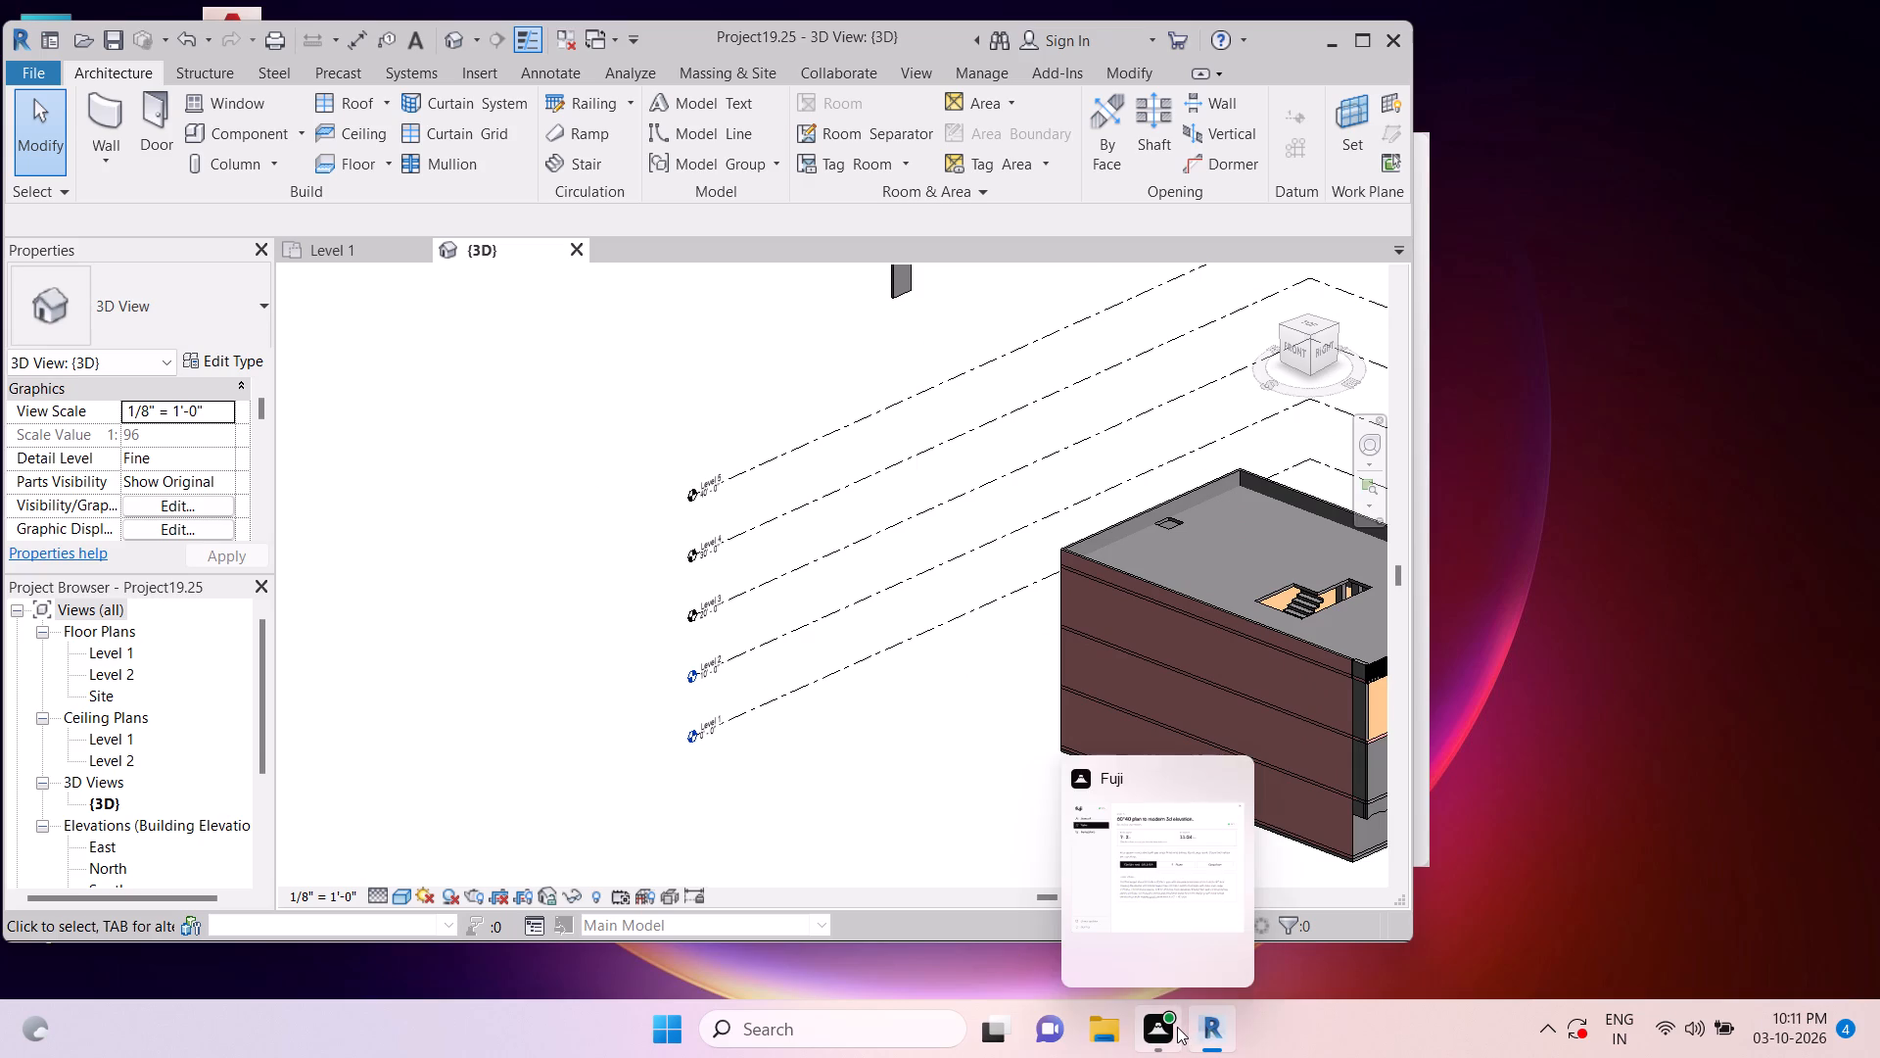
left_click(911, 300)
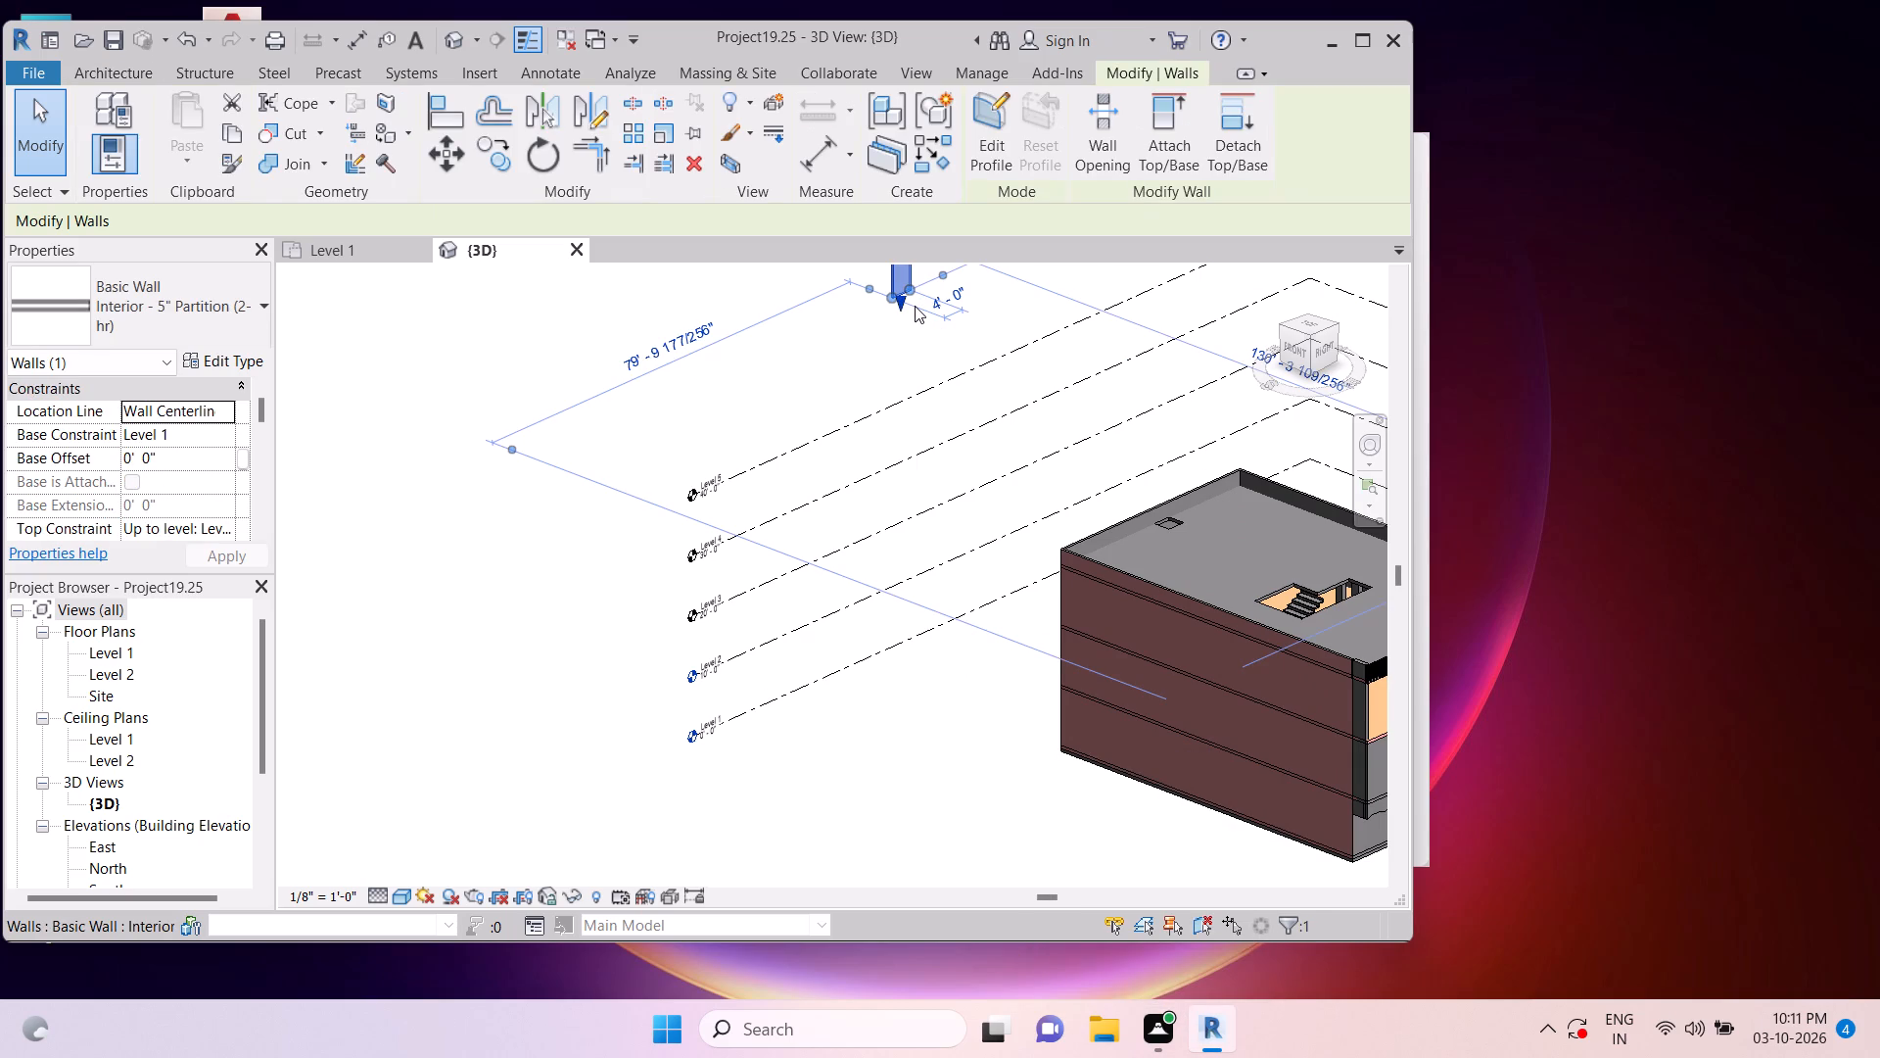
key("Delete")
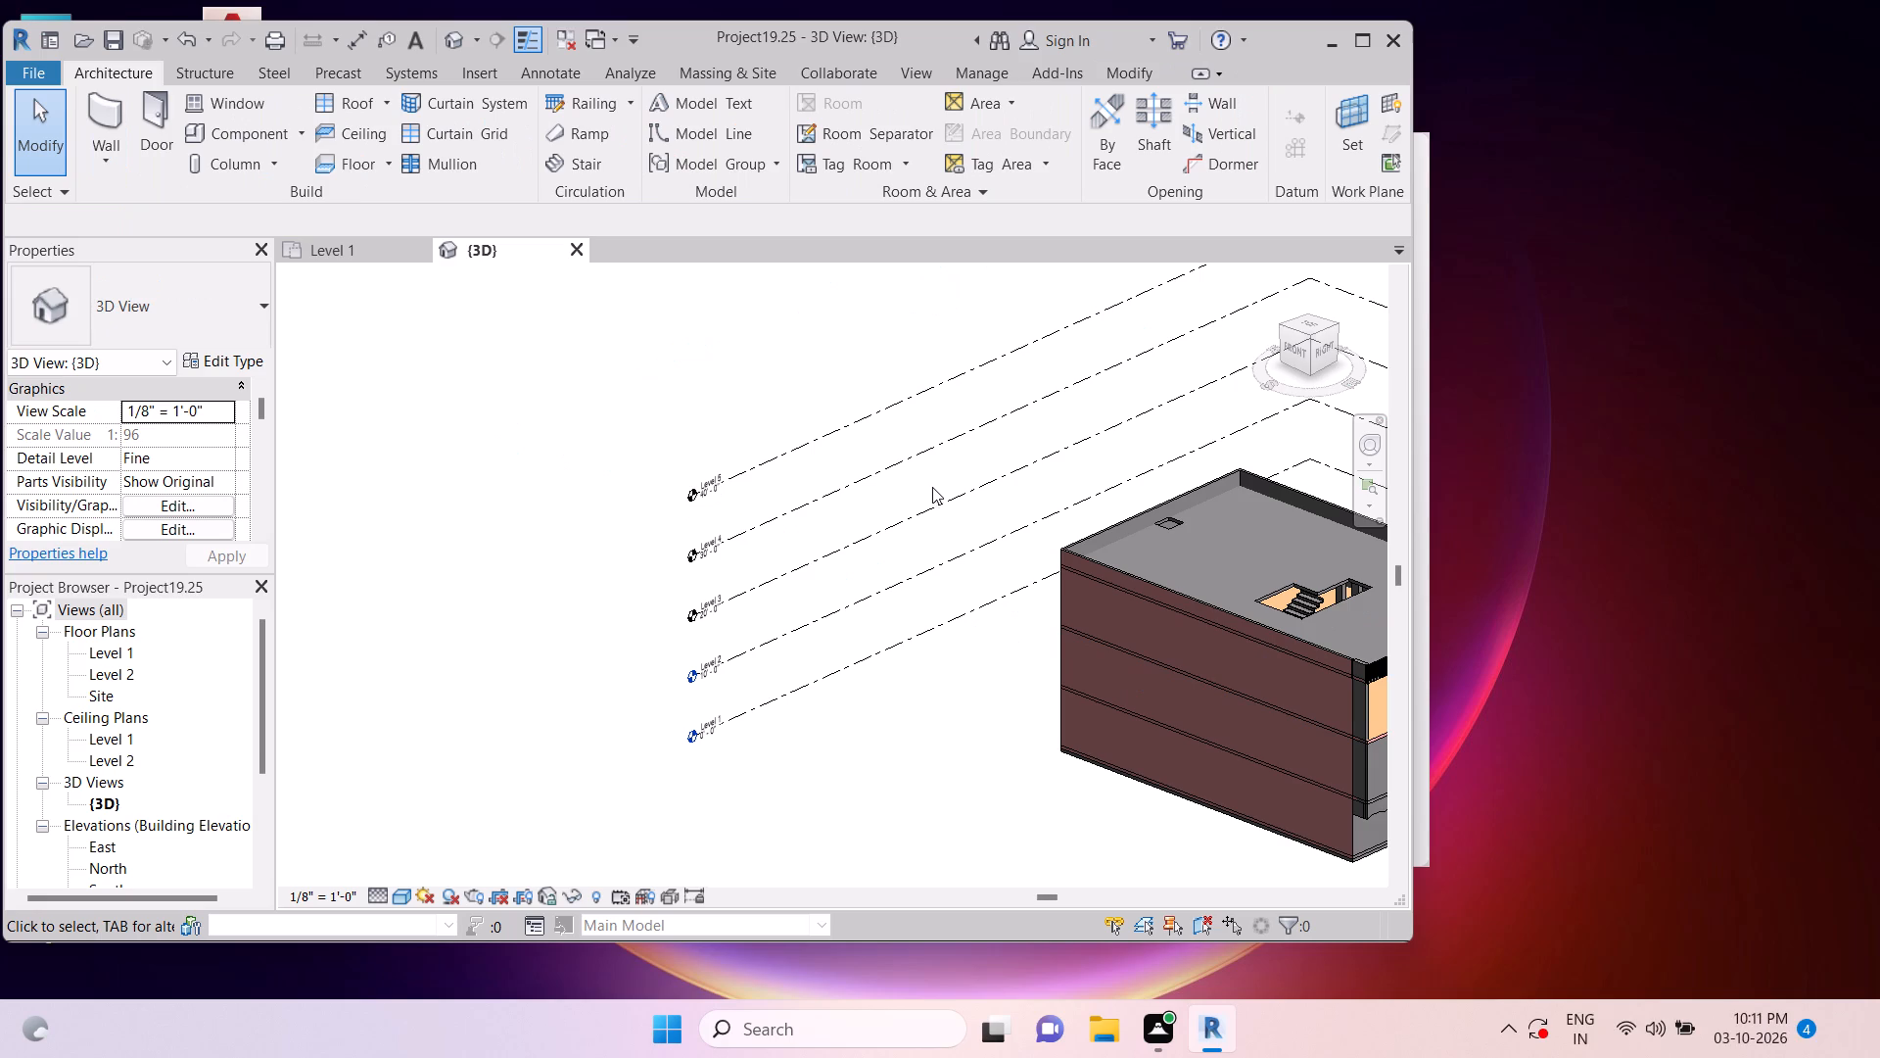
Delete the freestanding curtain walls standing outside the building near its blank side wall.
scroll(933, 483, "down", 4)
middle_click_drag(933, 484, 964, 483, "shift")
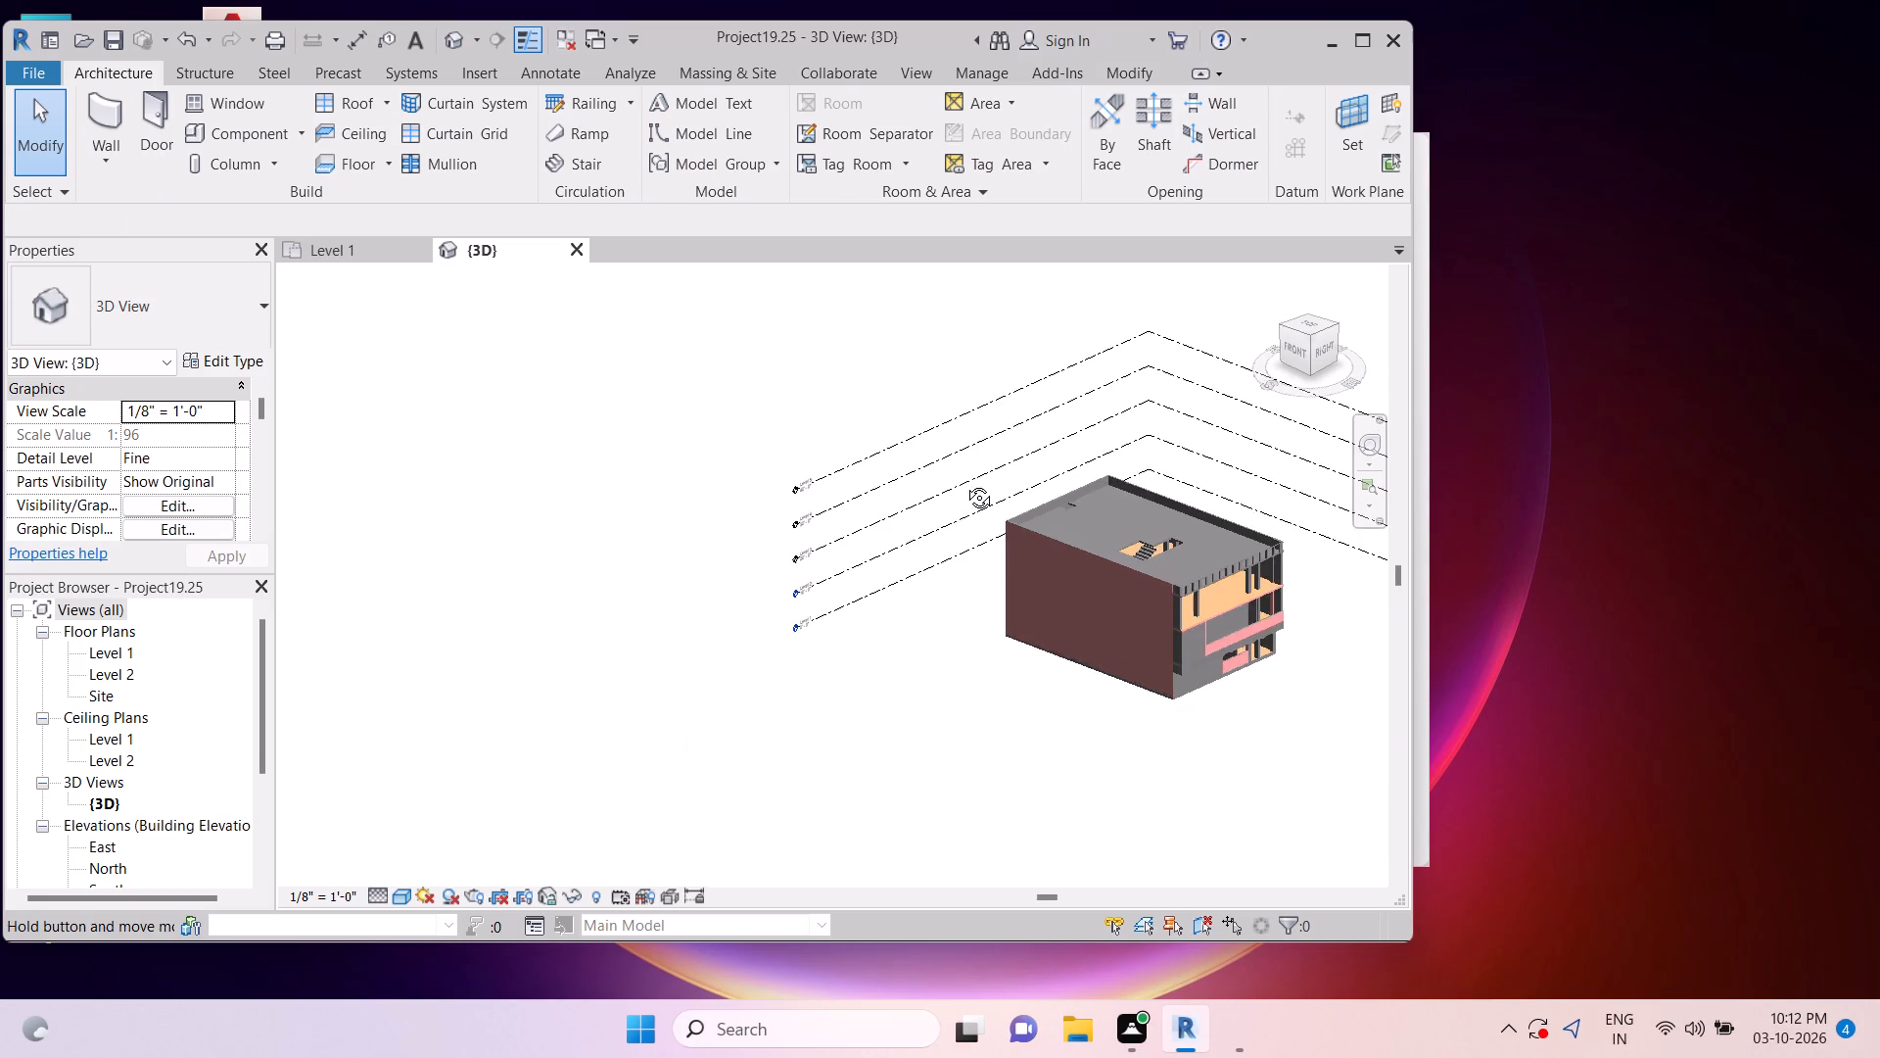
middle_click_drag(964, 483, 1186, 473, "shift")
scroll(1124, 563, "up", 10)
key("Escape")
key("Escape")
scroll(1043, 661, "up", 4)
key("Escape")
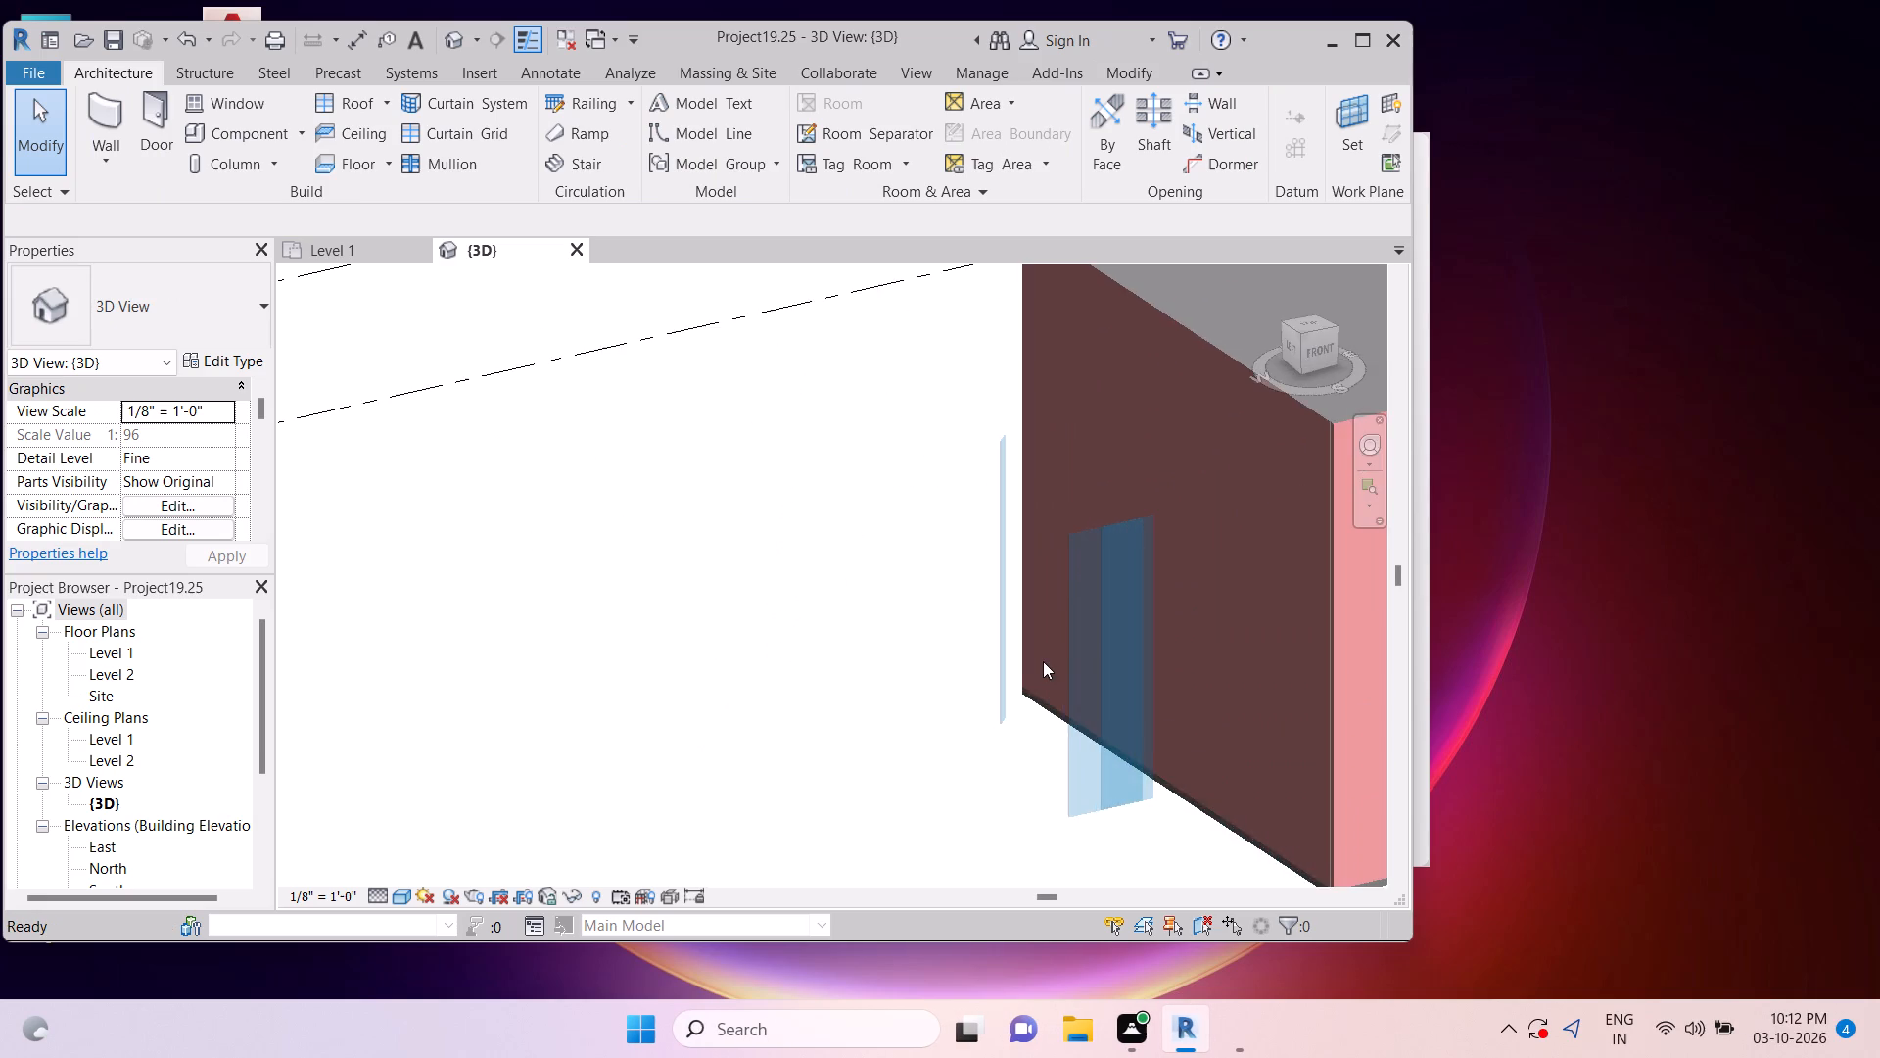
key("Escape")
left_click(967, 700)
key("Delete")
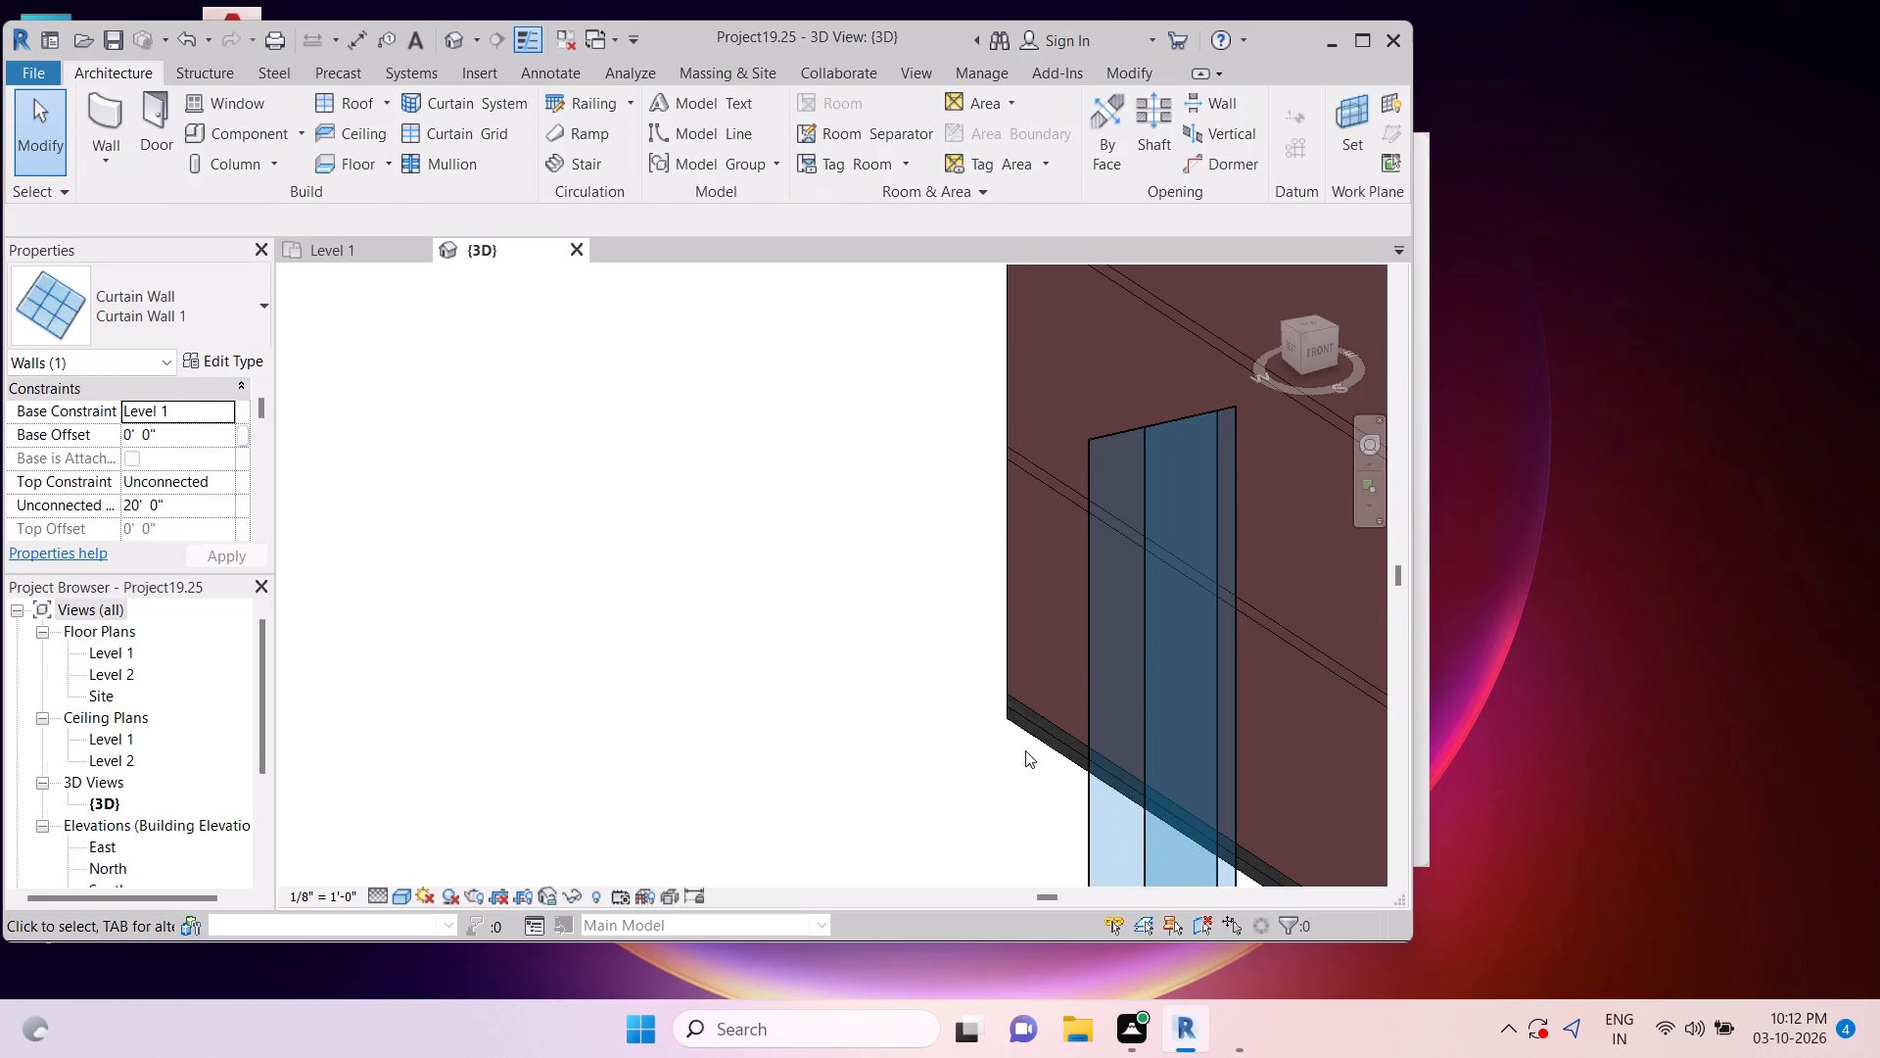
scroll(1034, 726, "down", 1)
middle_click_drag(1030, 721, 976, 414)
left_click(1028, 583)
key("Delete")
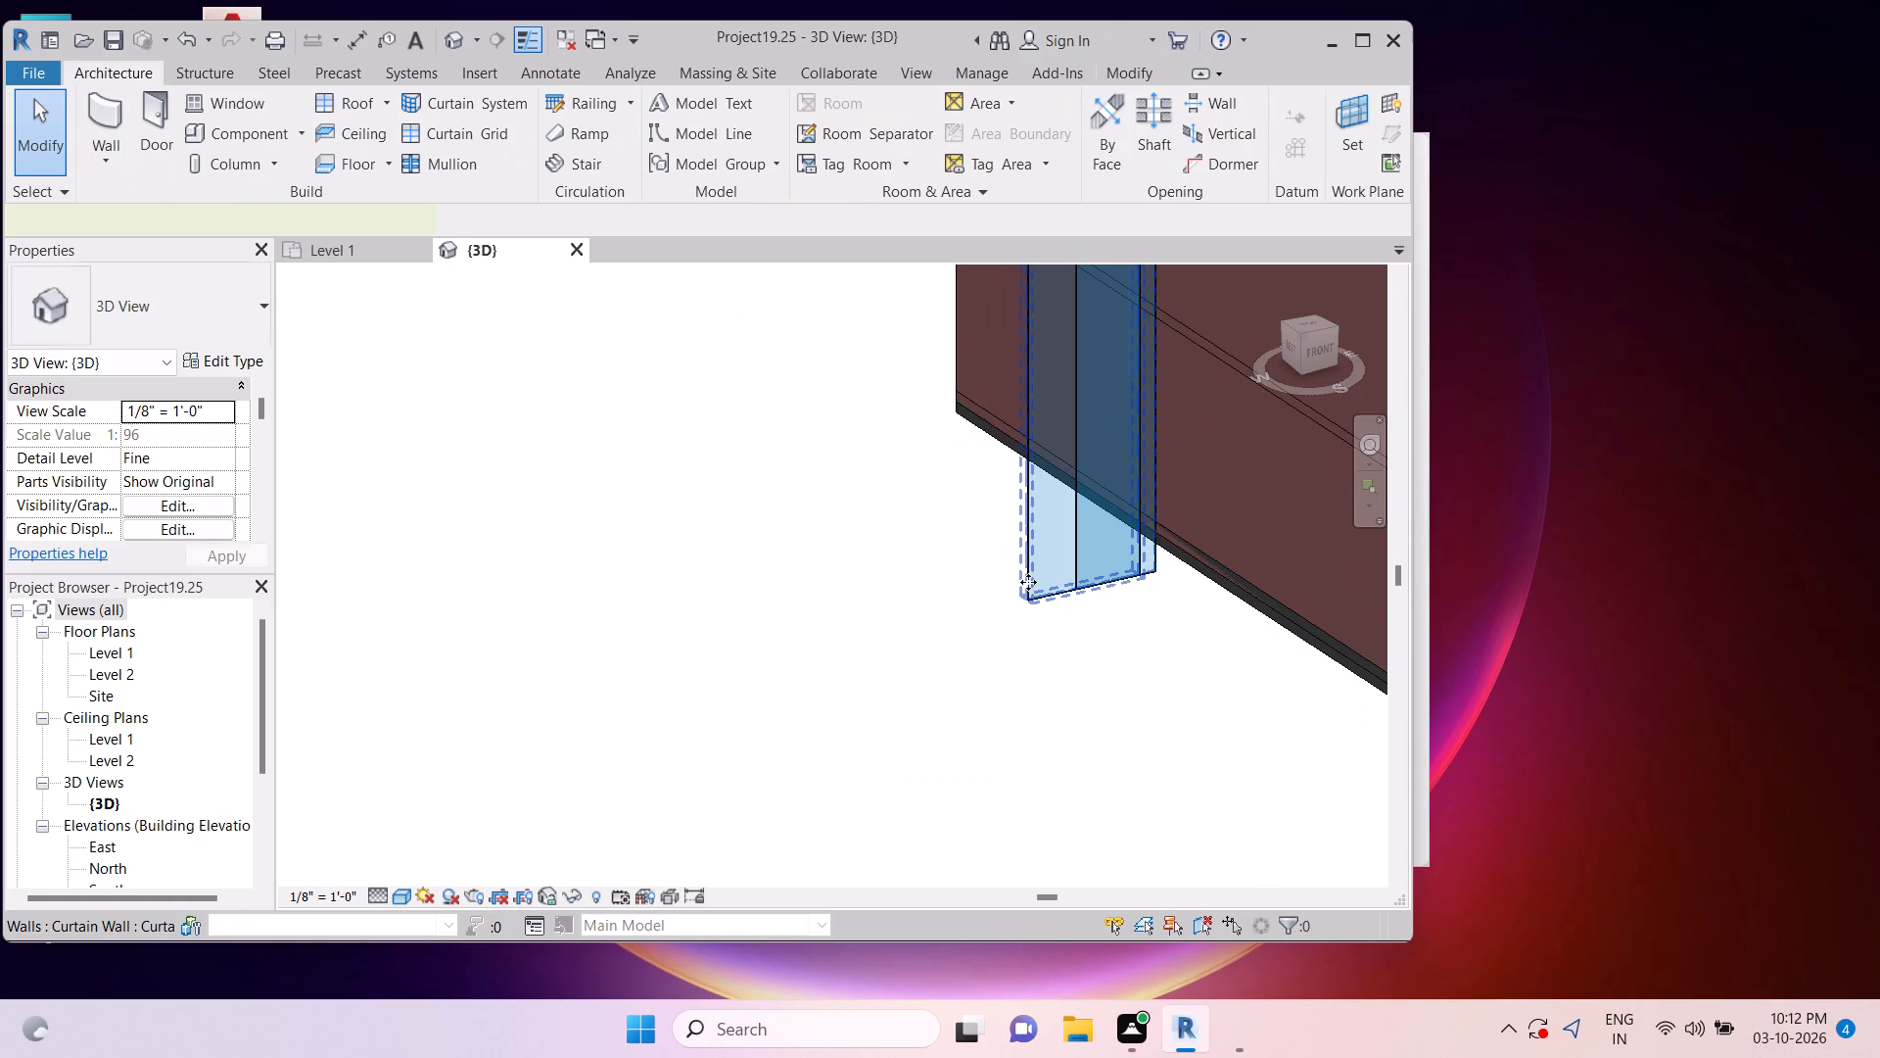
left_click(1062, 590)
key("Delete")
Orient the 3D view to the building's Right face.
scroll(1061, 592, "down", 4)
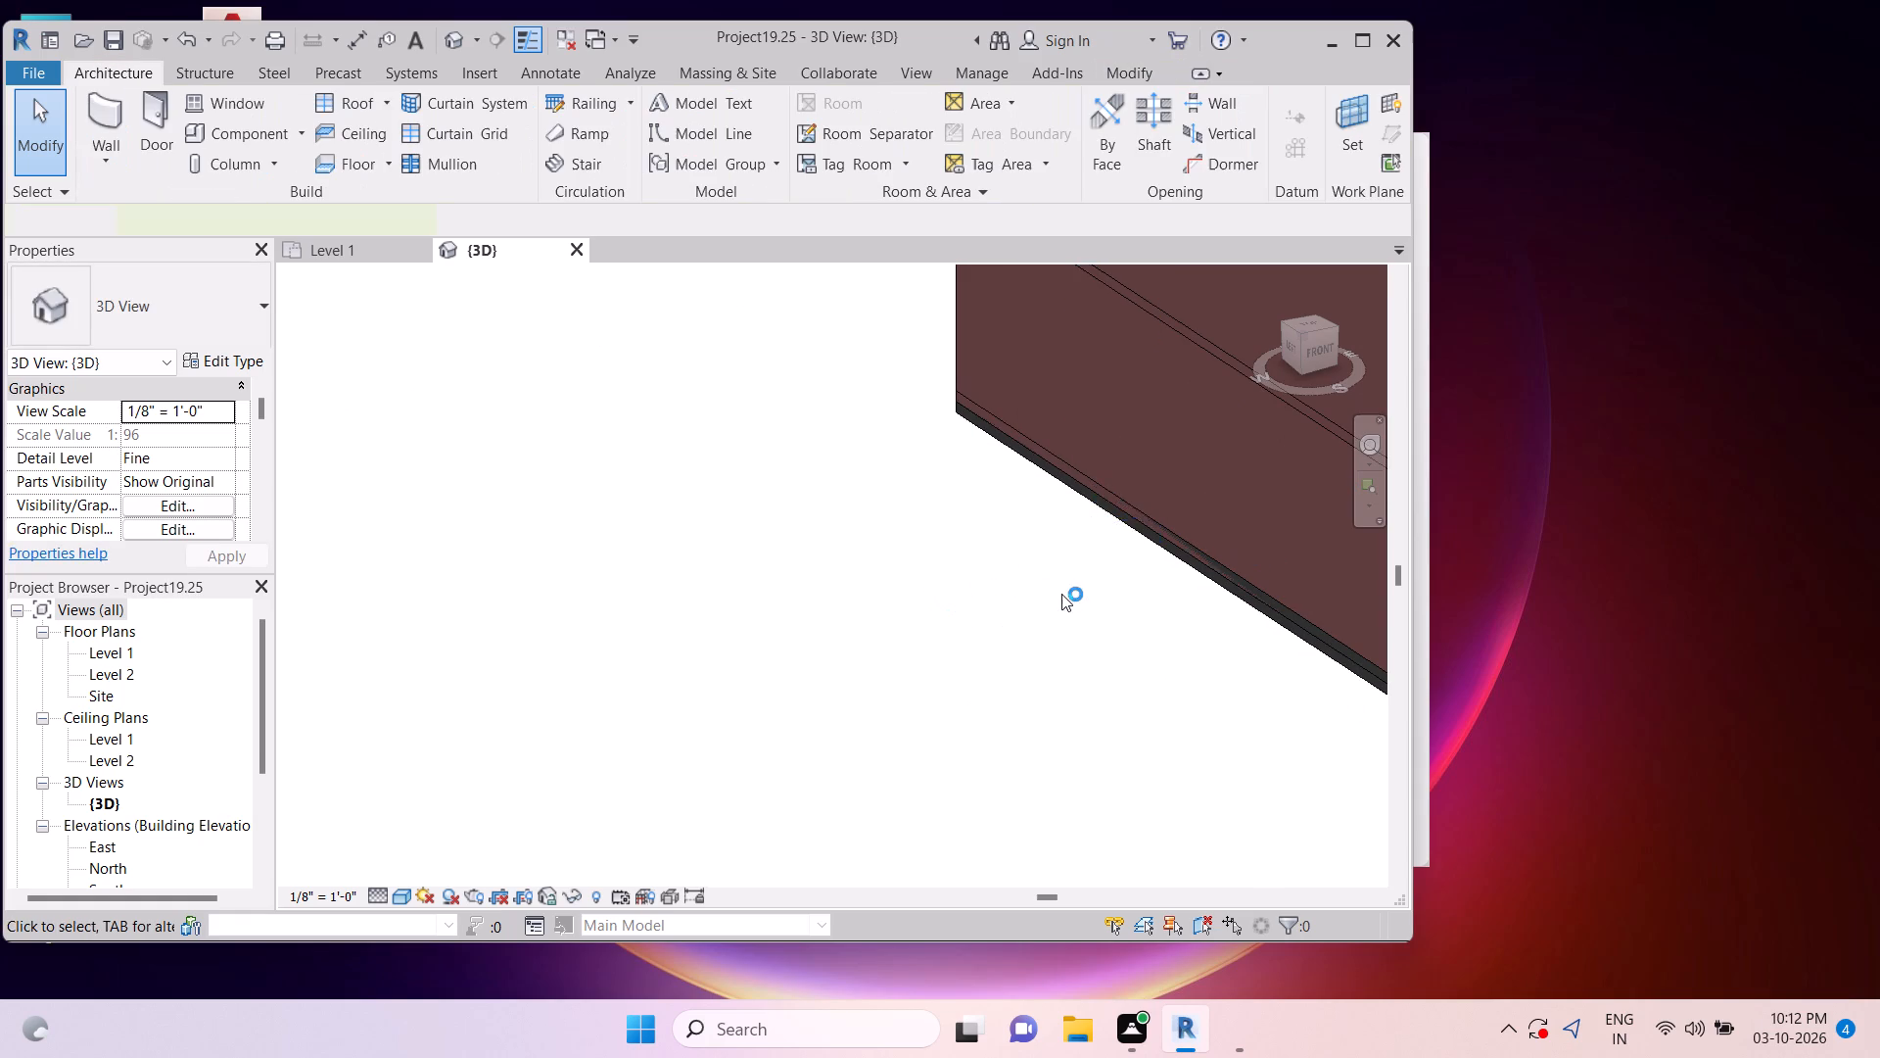
scroll(1061, 594, "down", 5)
middle_click_drag(1130, 716, 792, 666, "shift")
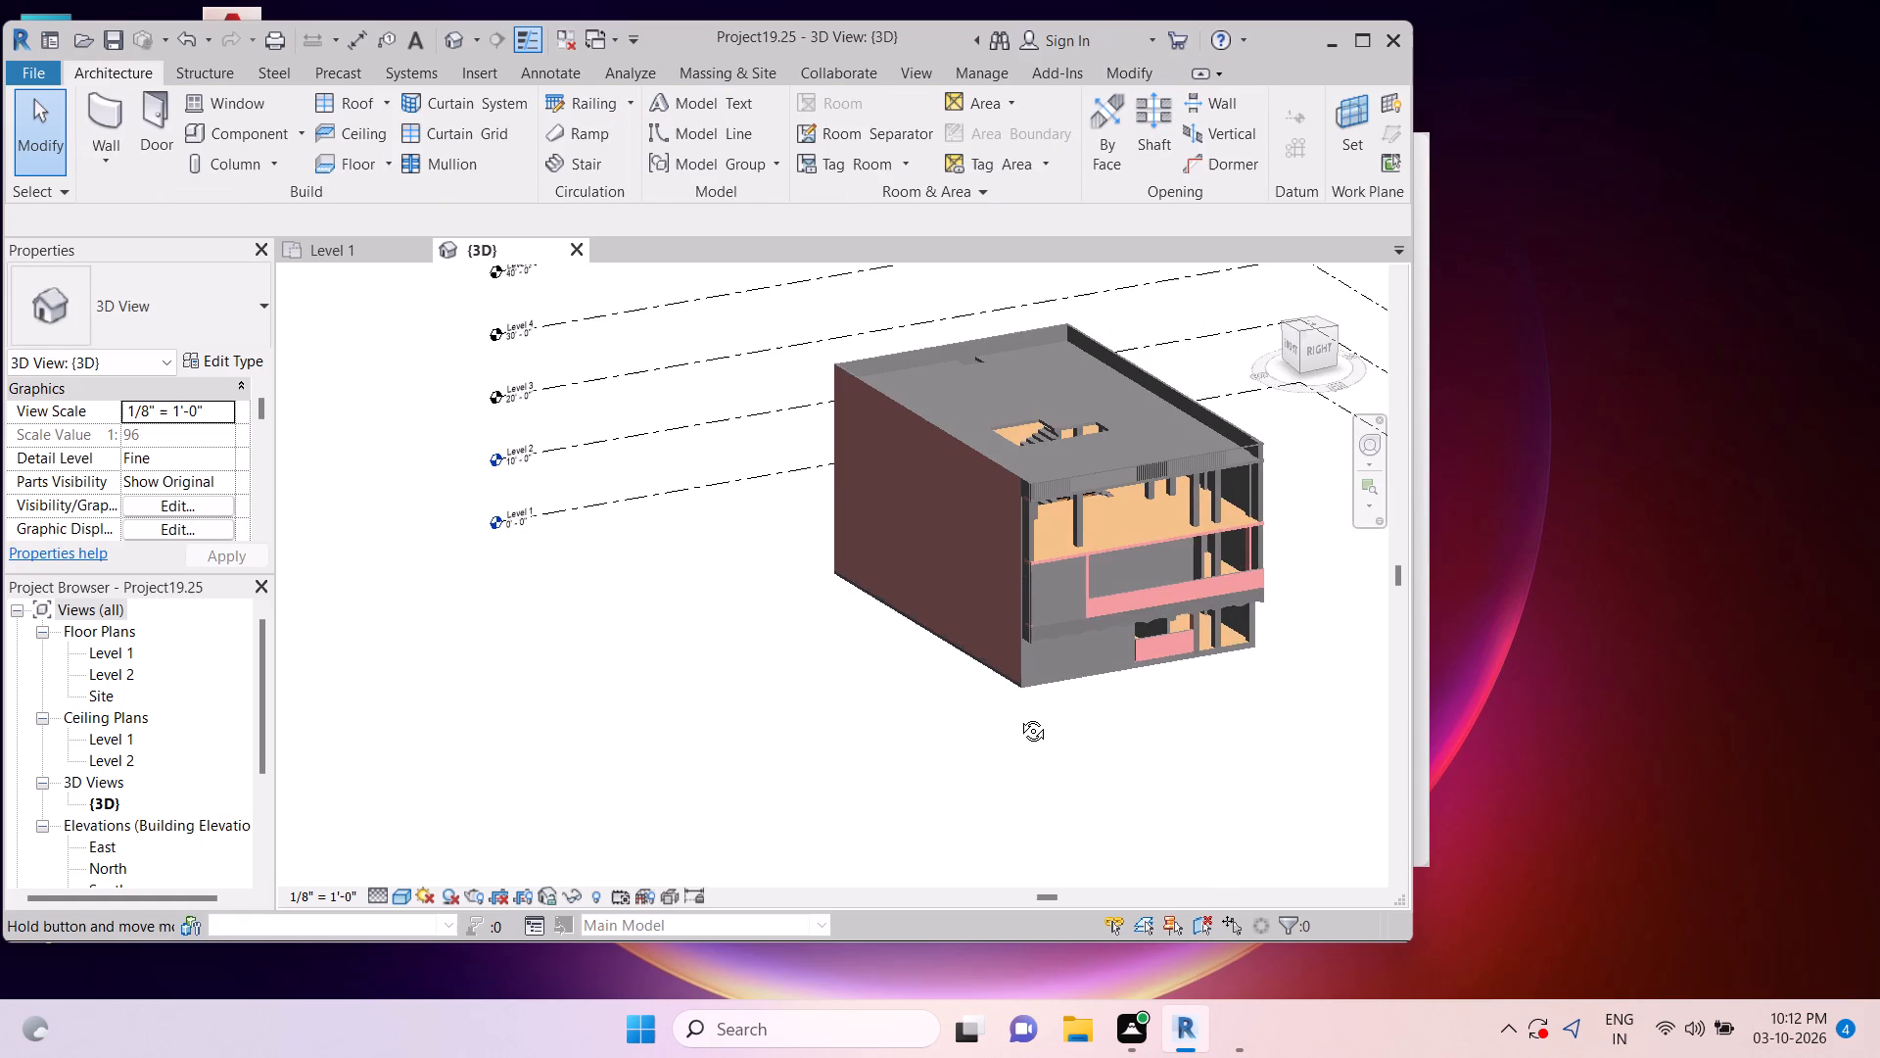
left_click(1323, 346)
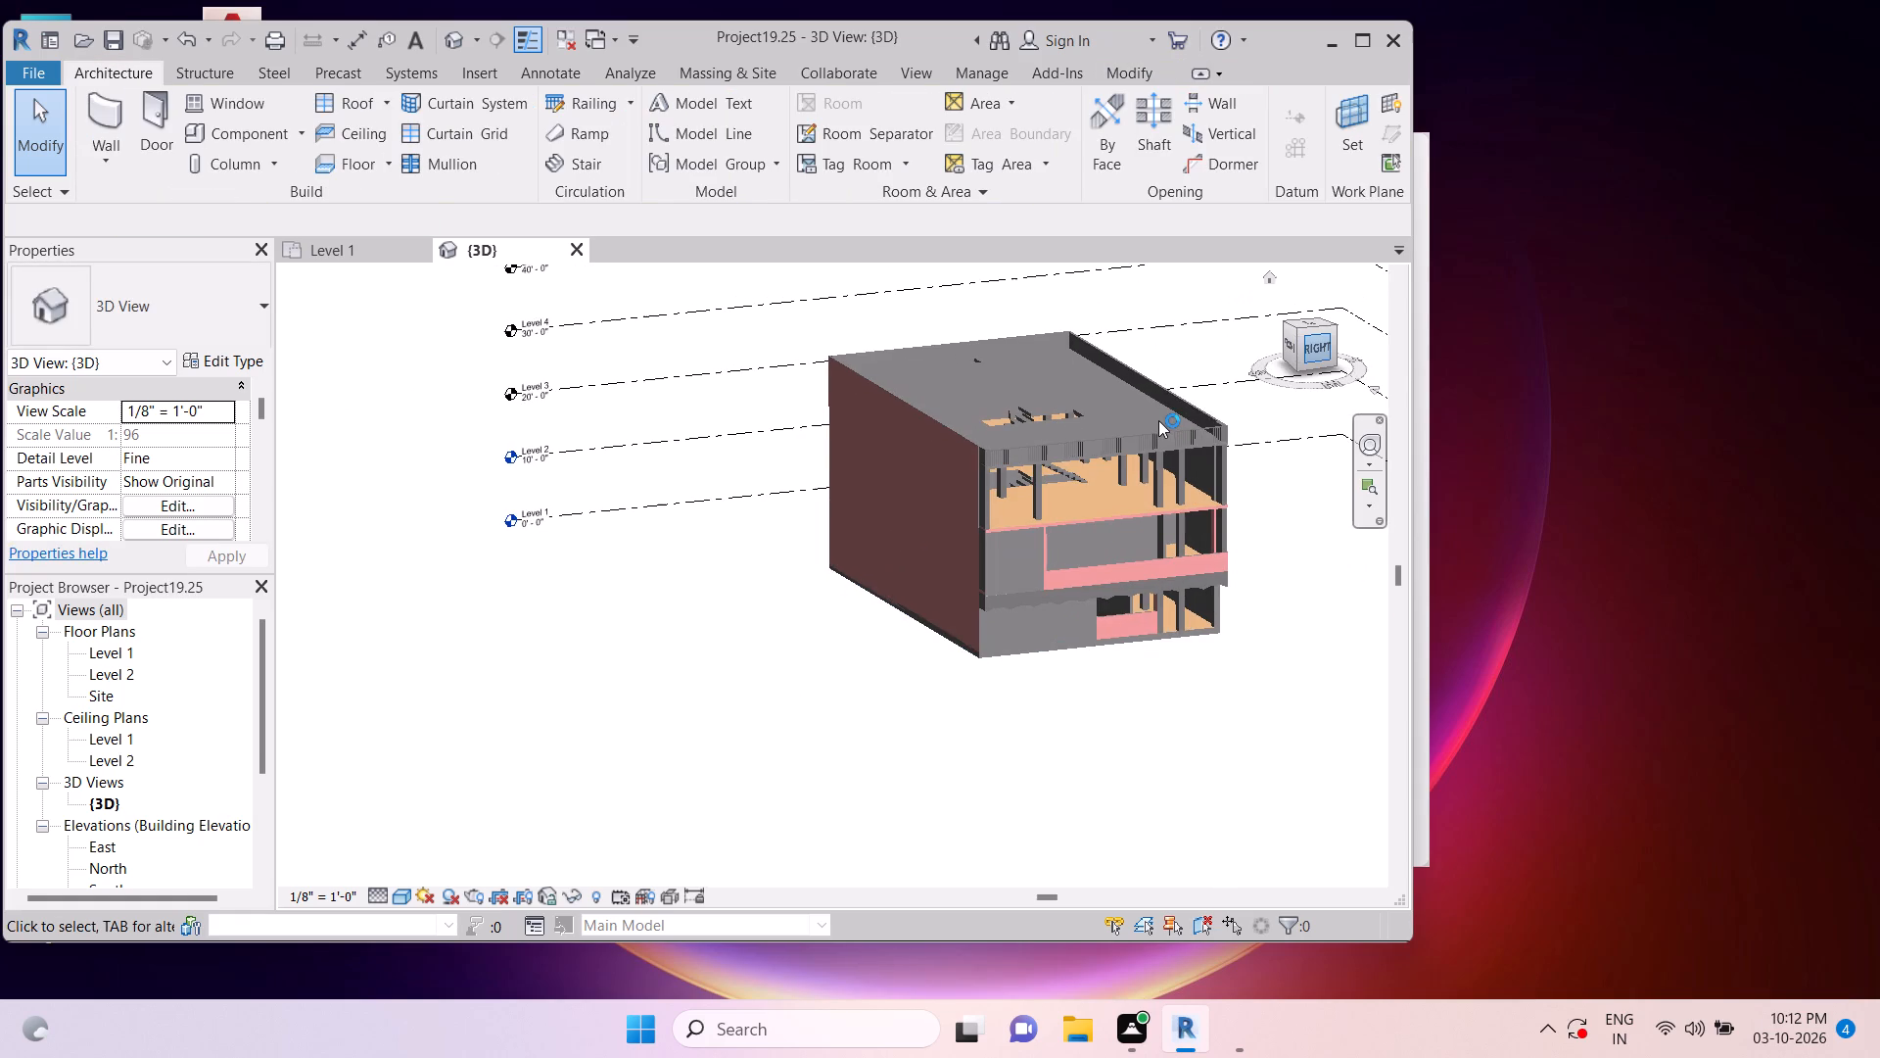
Dismiss the Autodesk Genuine notification covering the 3D view.
scroll(935, 626, "up", 4)
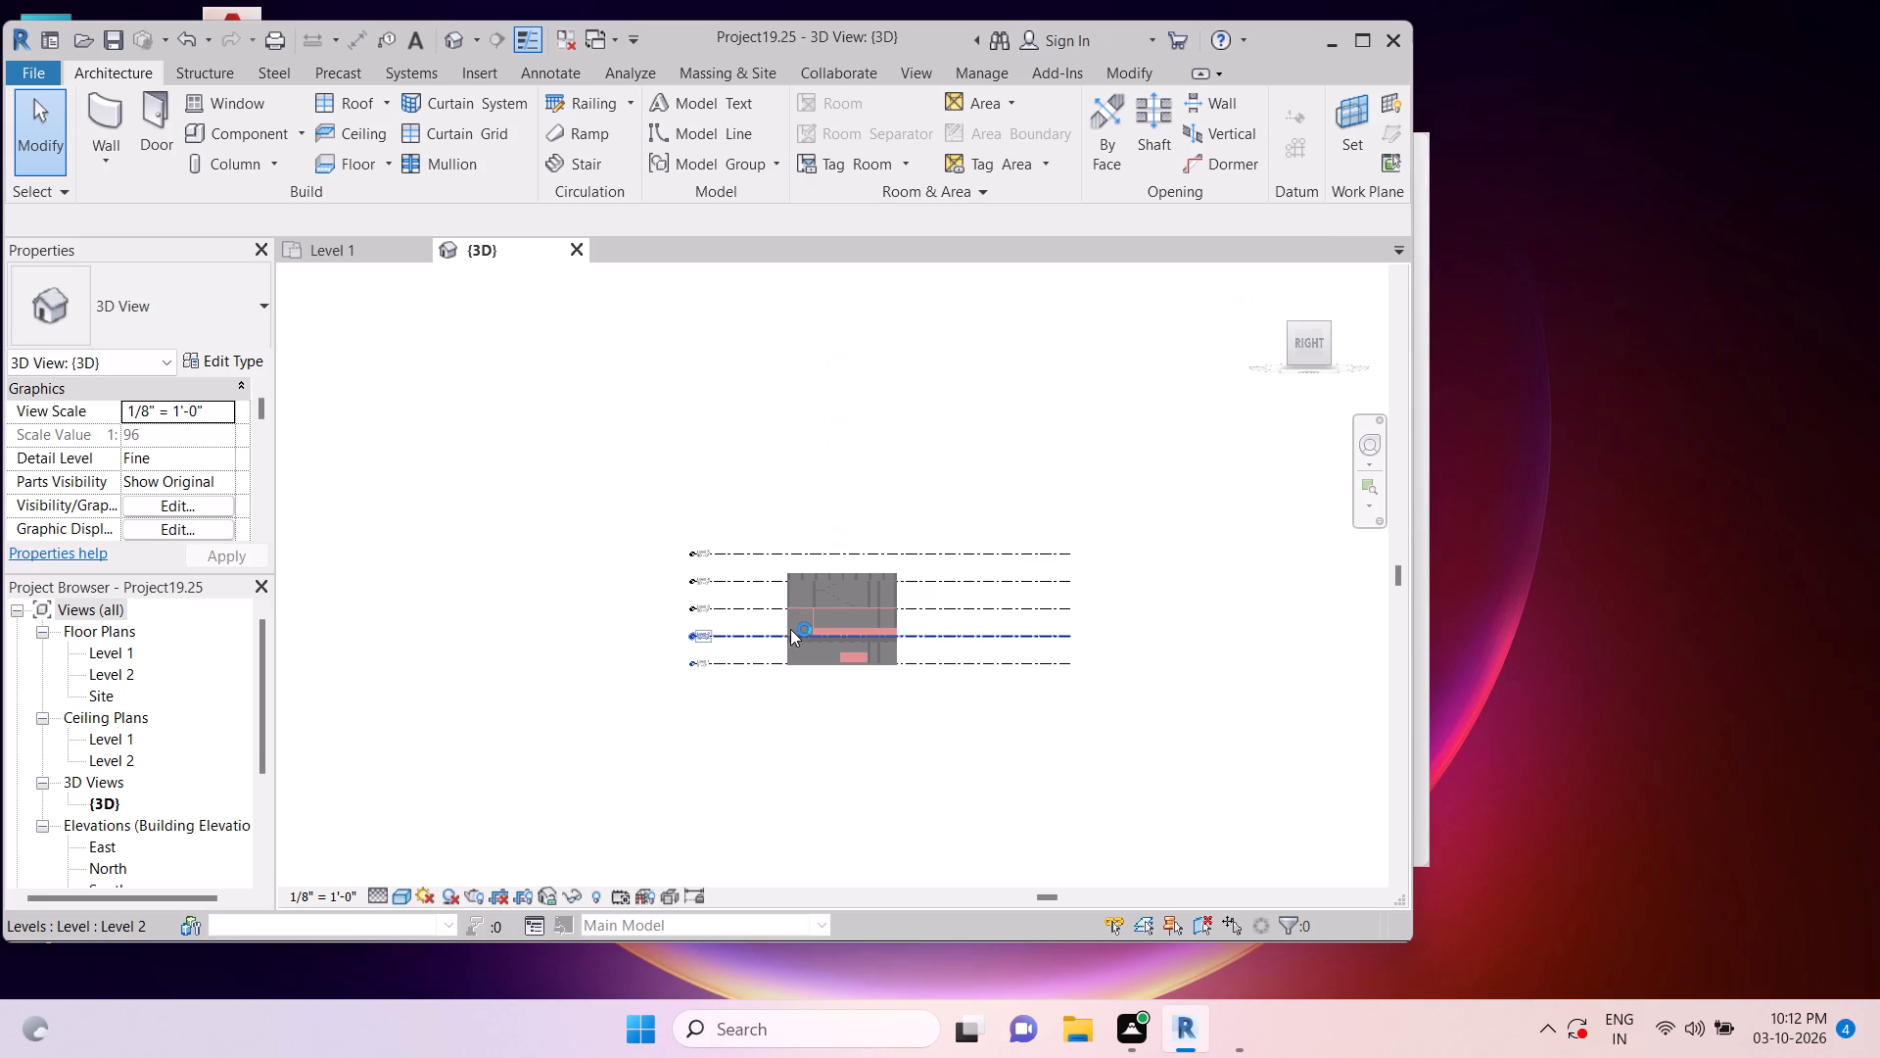
scroll(737, 604, "up", 5)
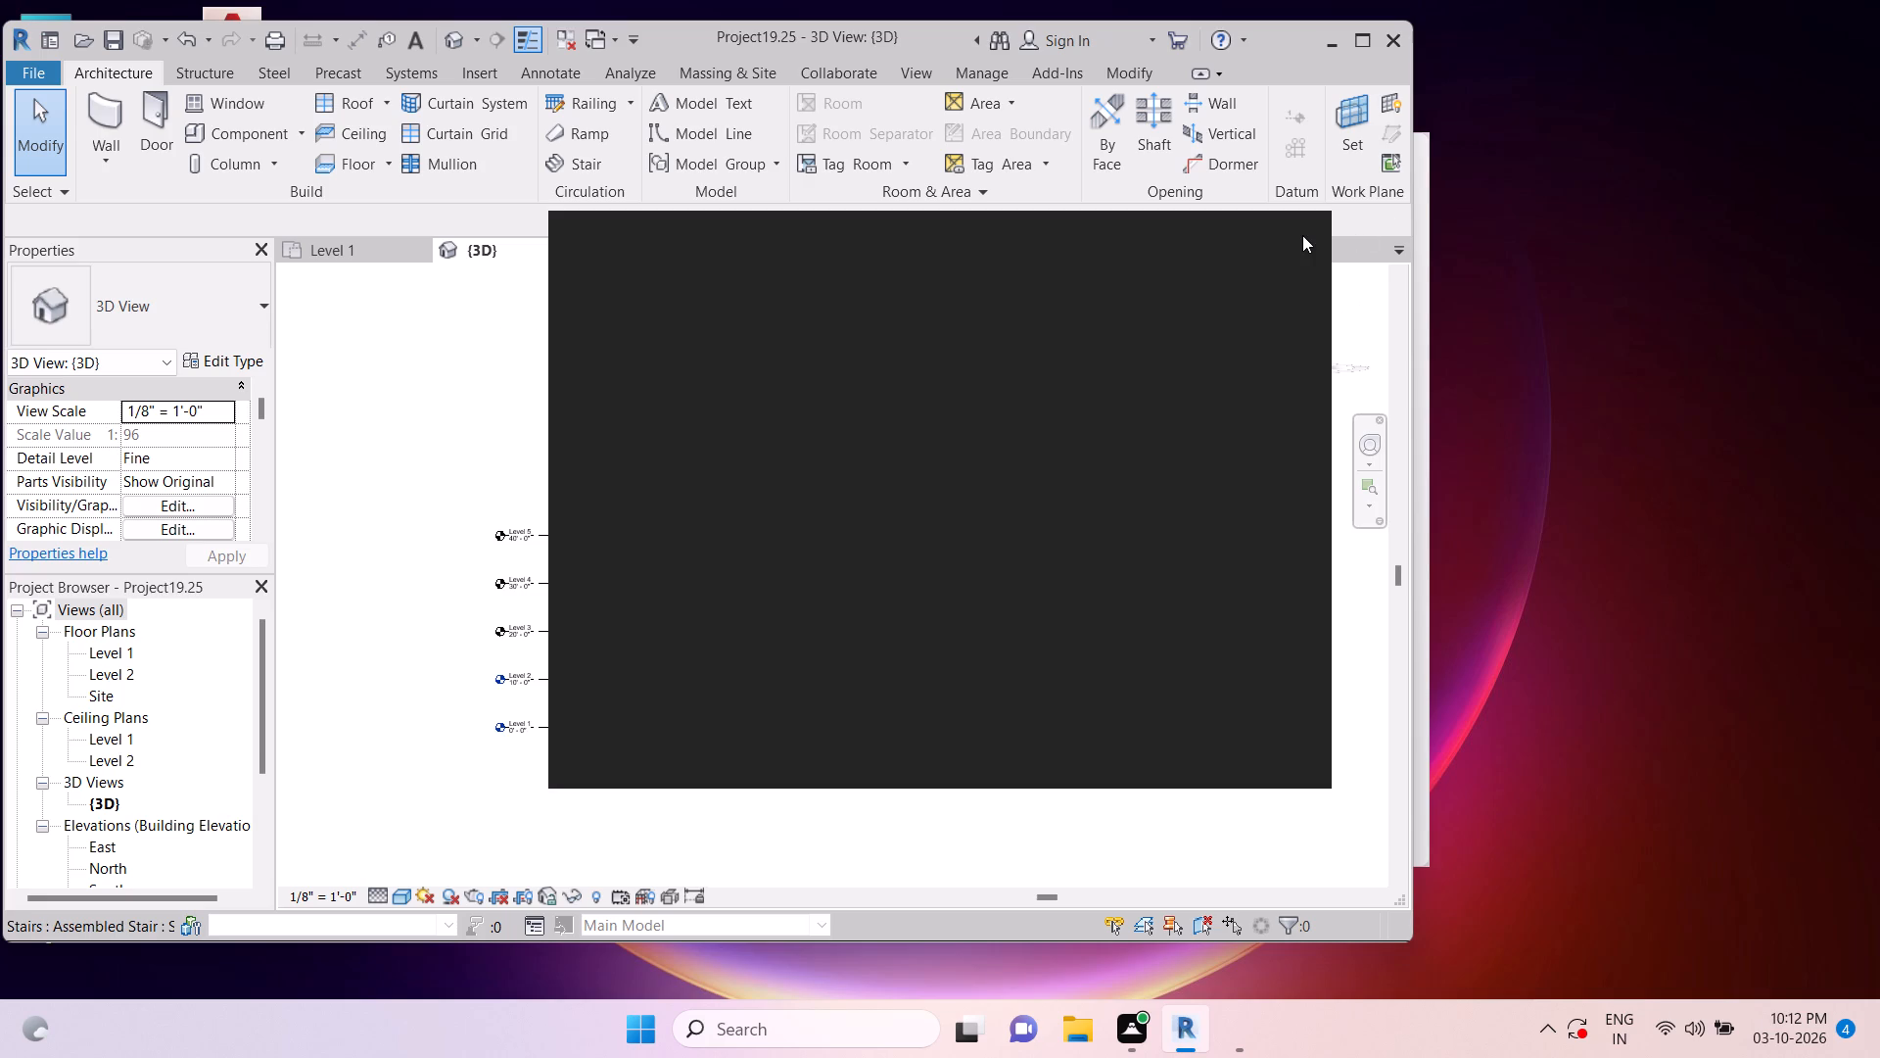
left_click(1297, 242)
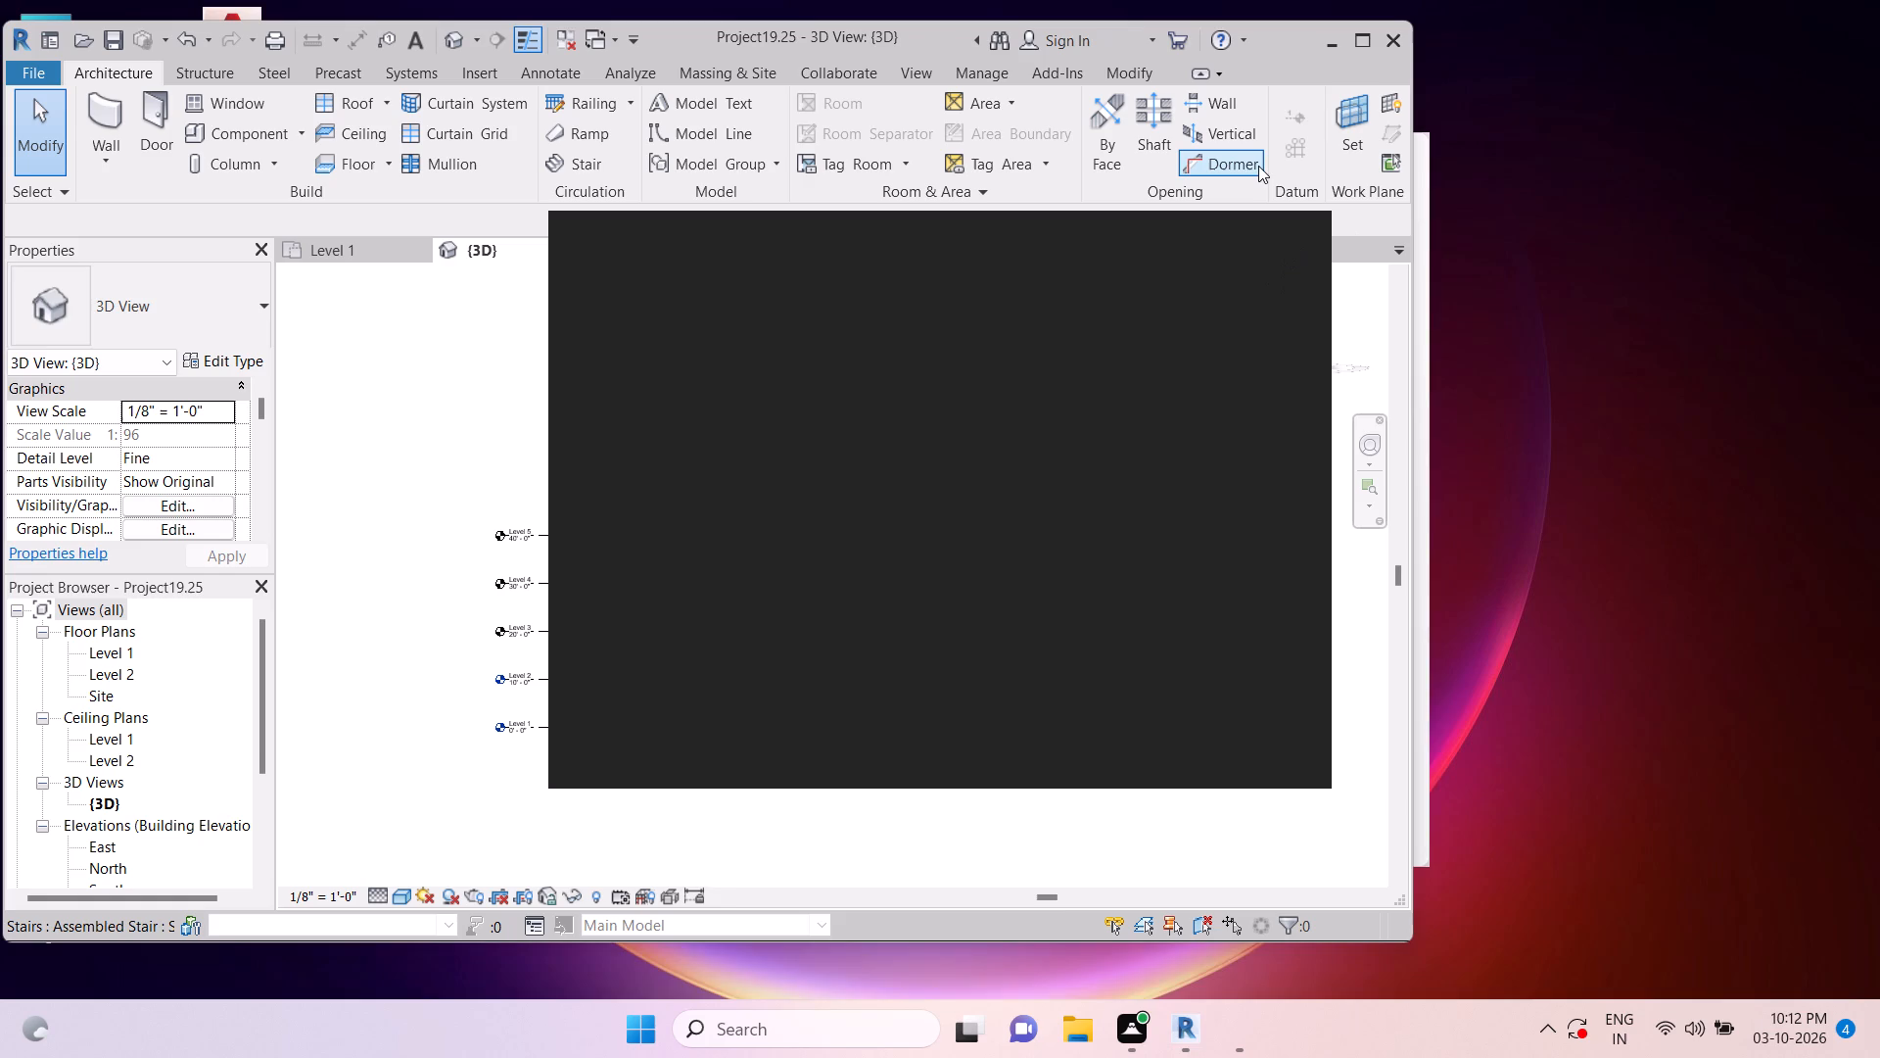
Start an in-place model component in the Air Terminals category, keeping the default name.
middle_click_drag(927, 548, 1095, 501)
scroll(942, 534, "up", 7)
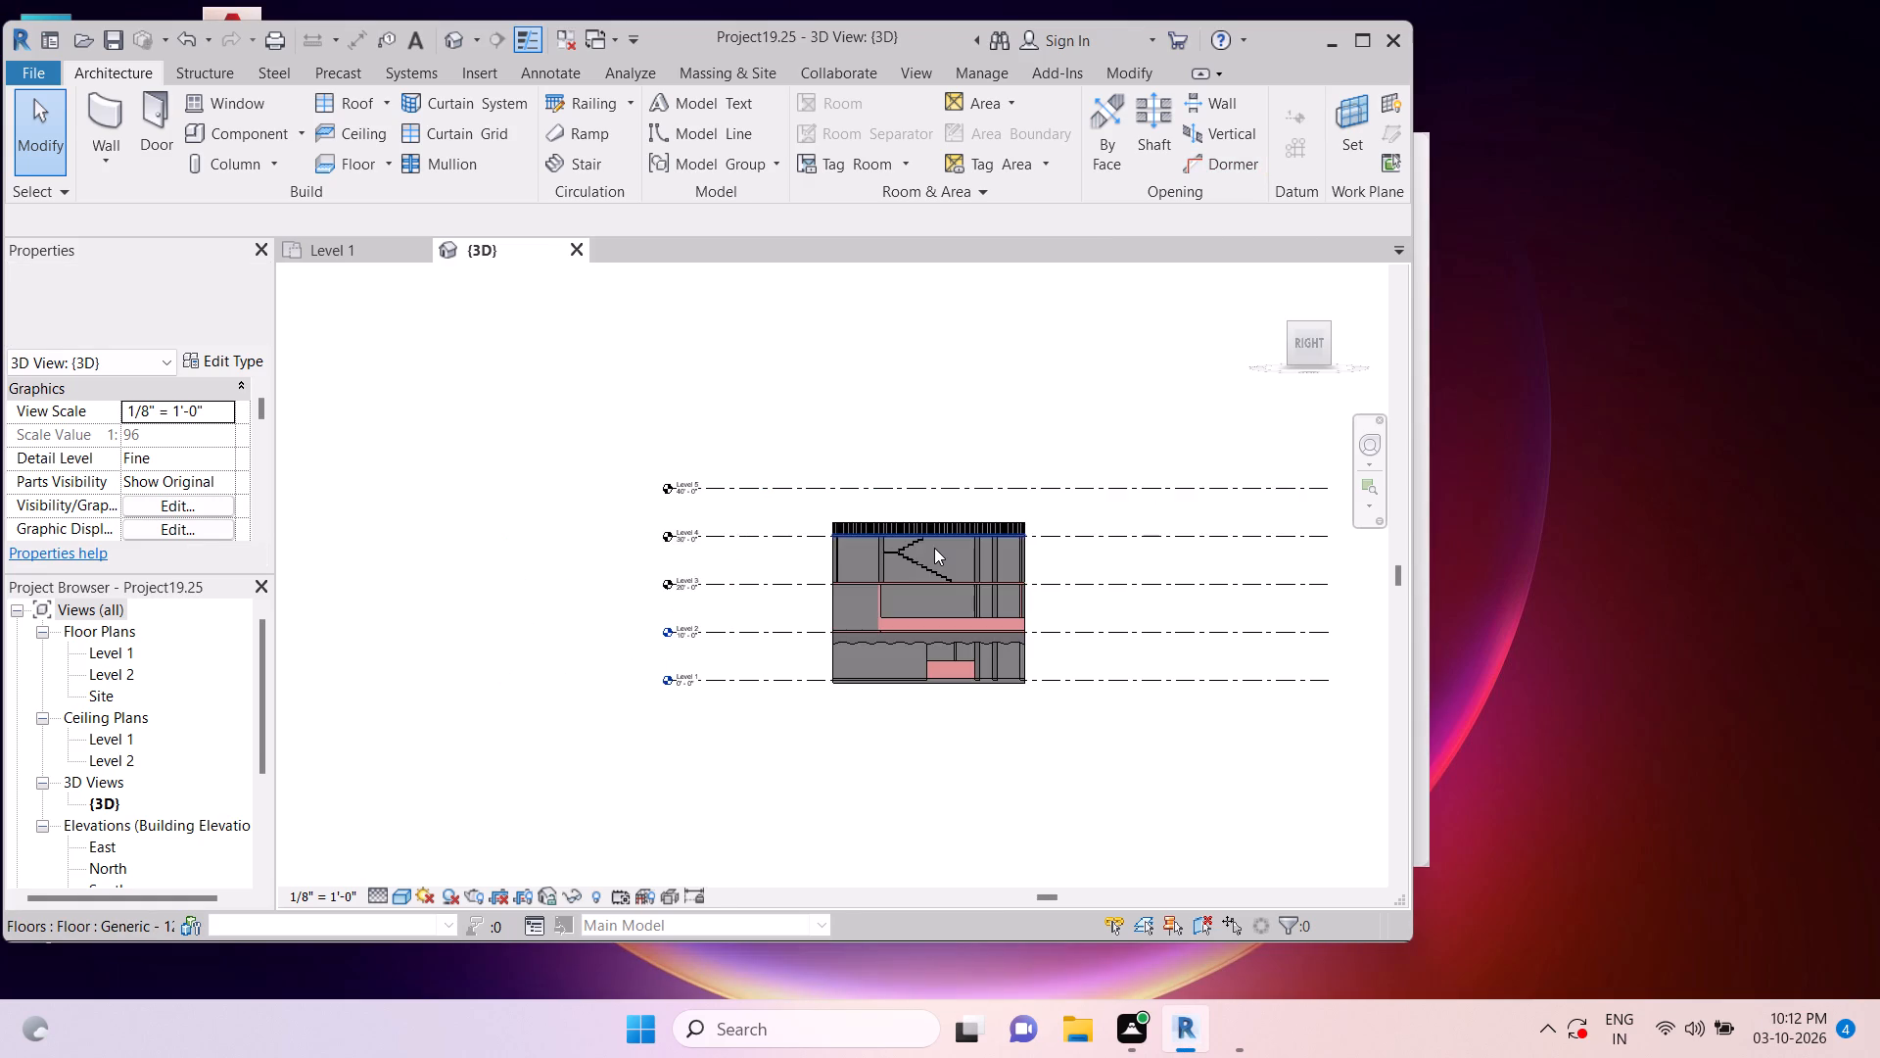
scroll(934, 548, "up", 2)
middle_click_drag(884, 618, 978, 529)
scroll(974, 529, "up", 5)
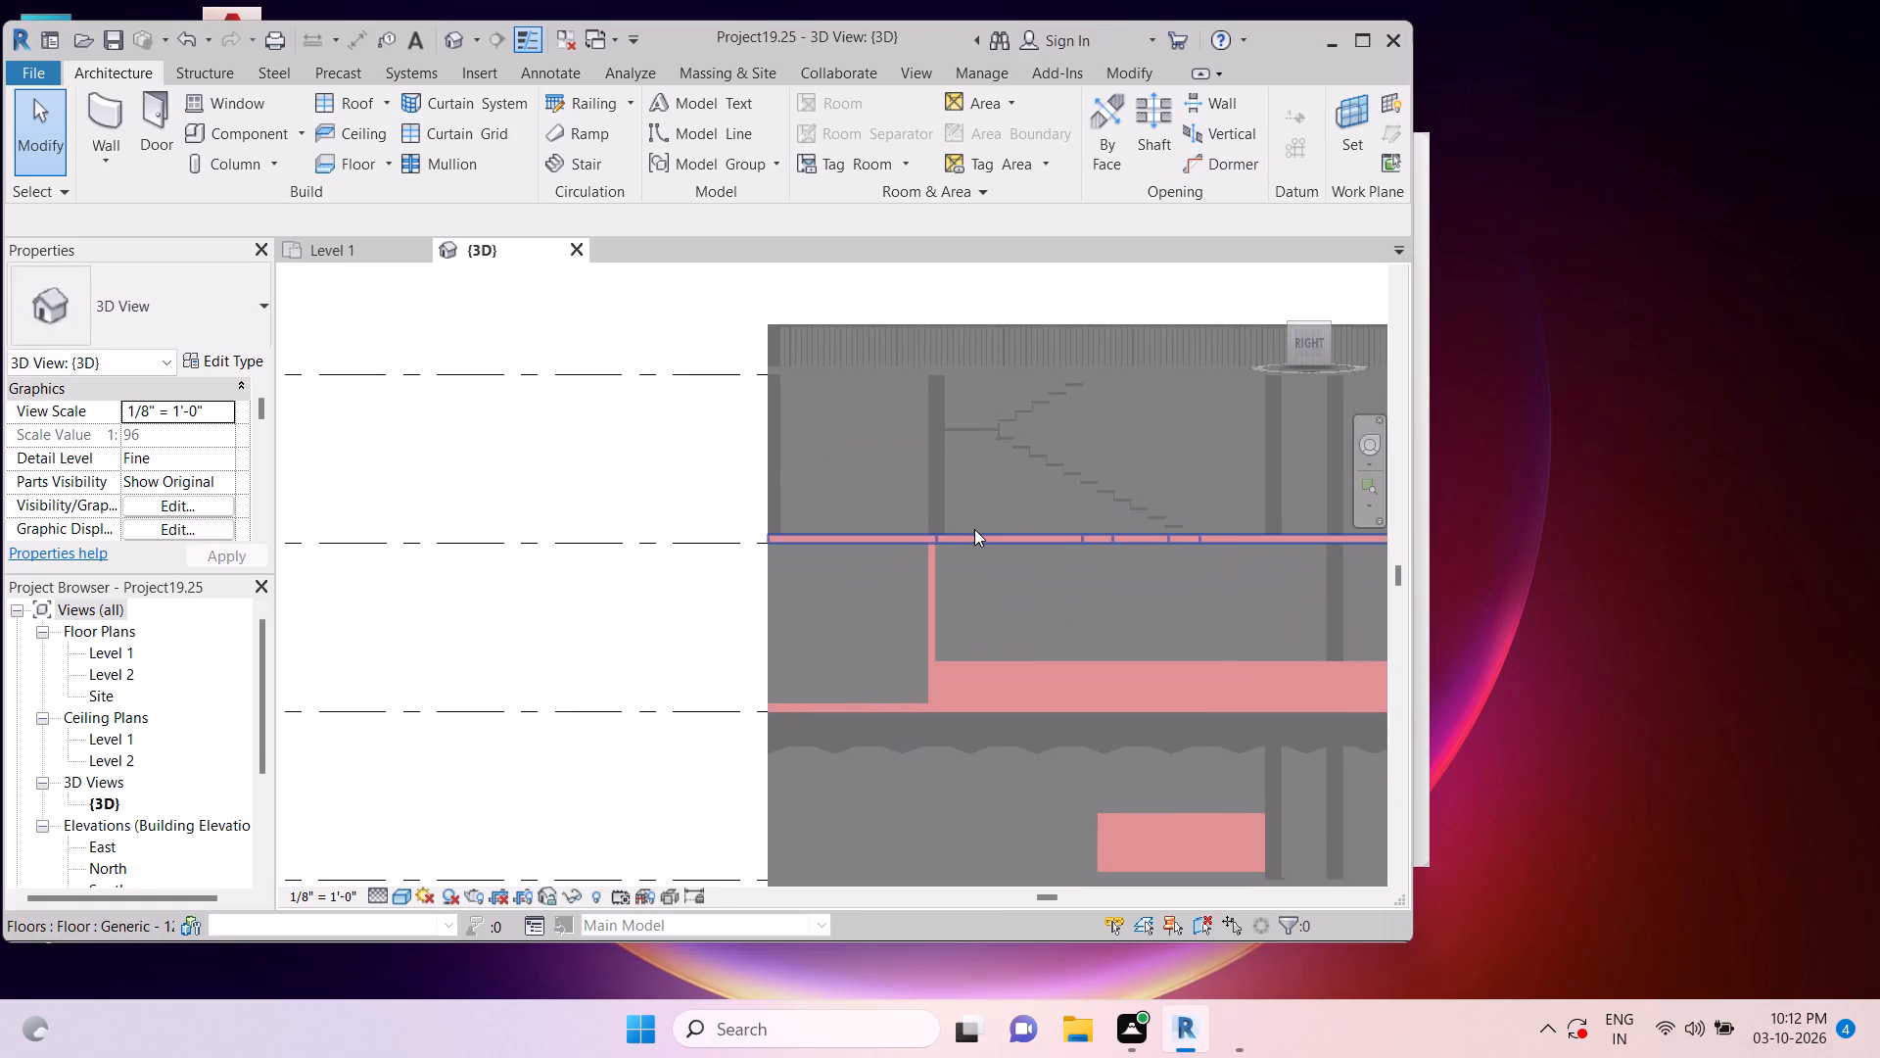
middle_click_drag(871, 598, 964, 504)
key("Escape")
key("Escape")
key("Escape")
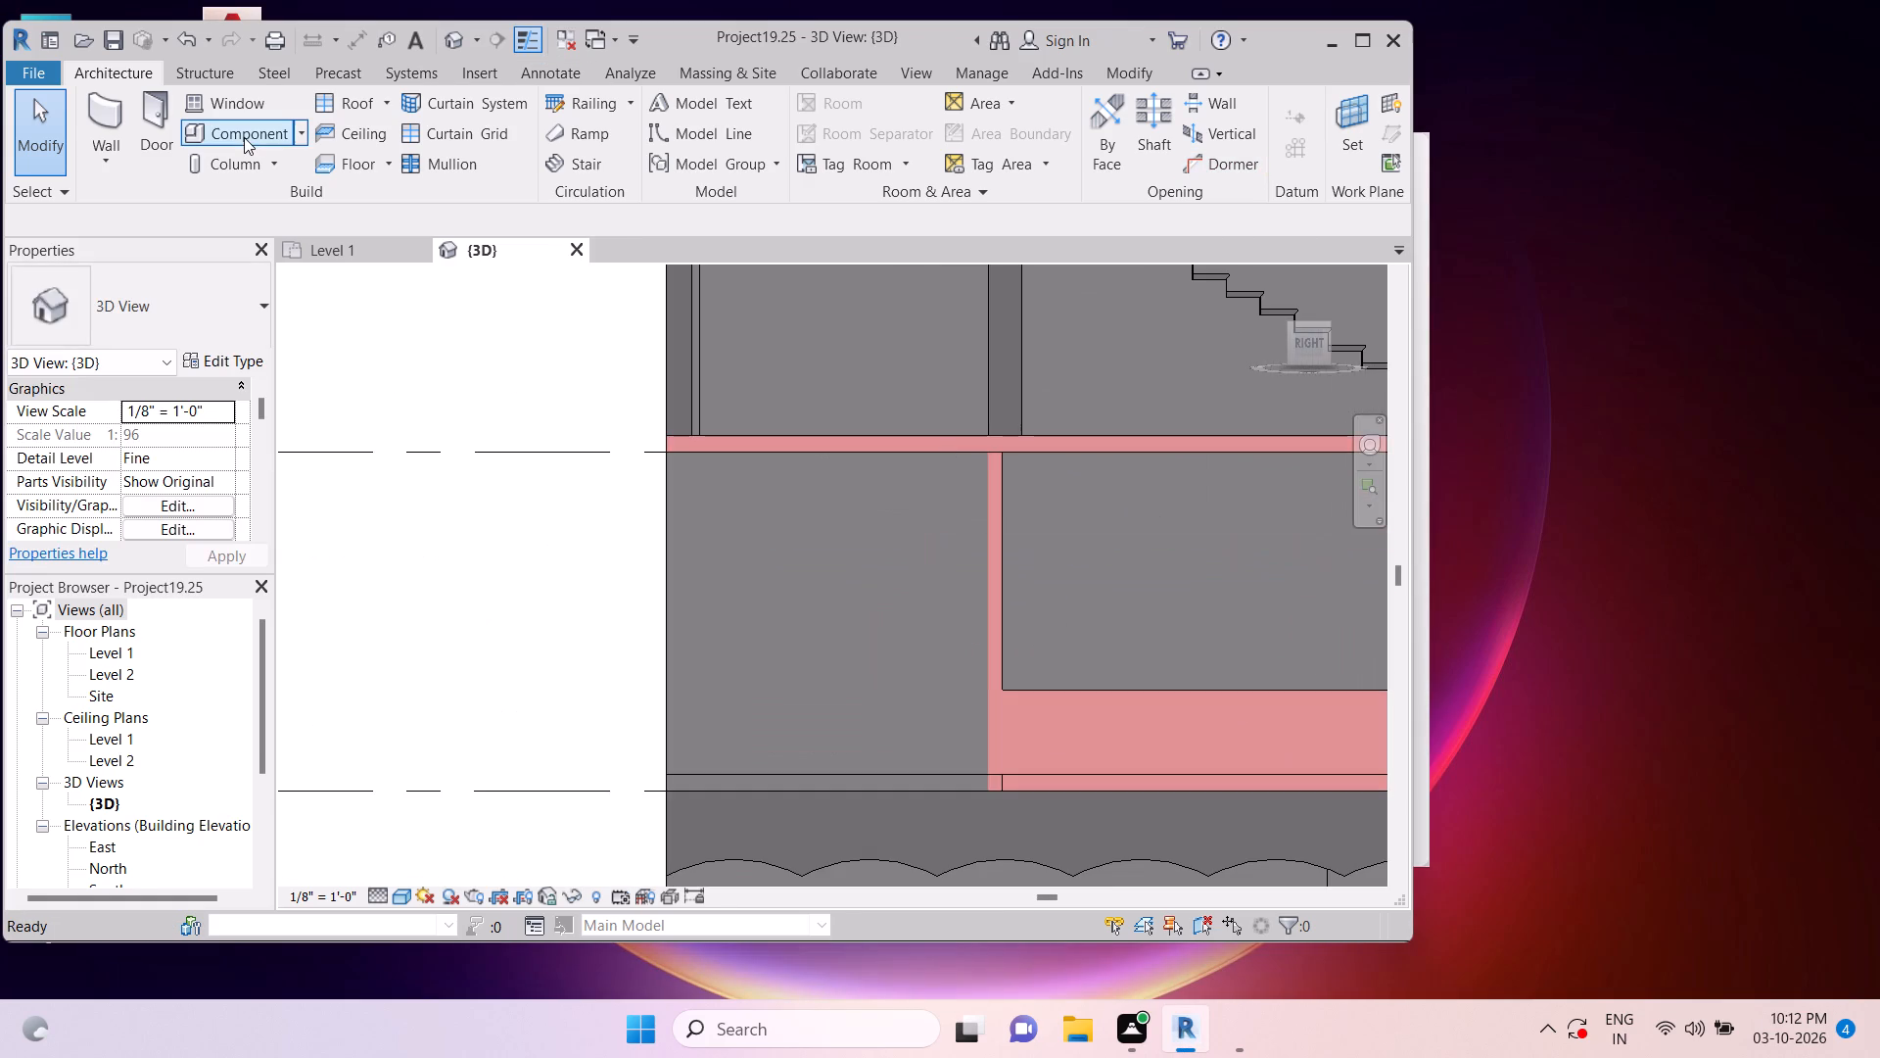
left_click(299, 136)
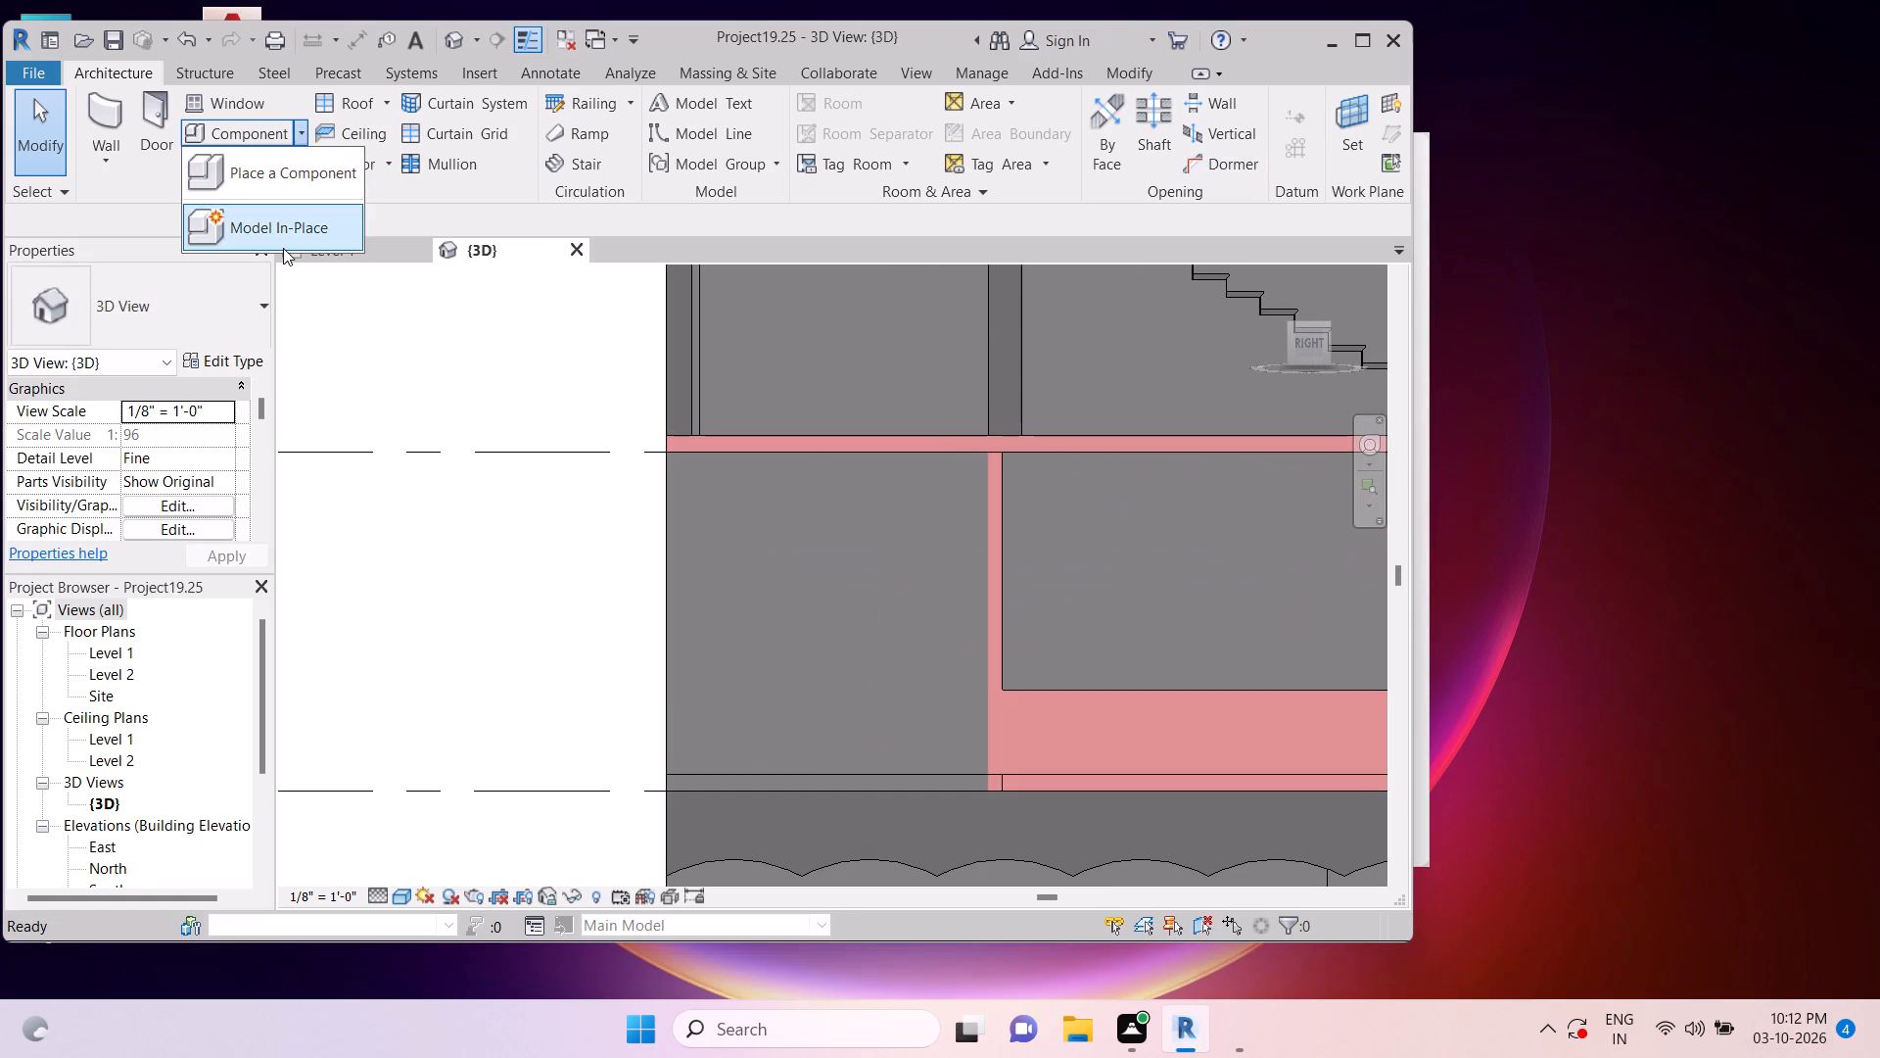
left_click(283, 247)
left_click(621, 431)
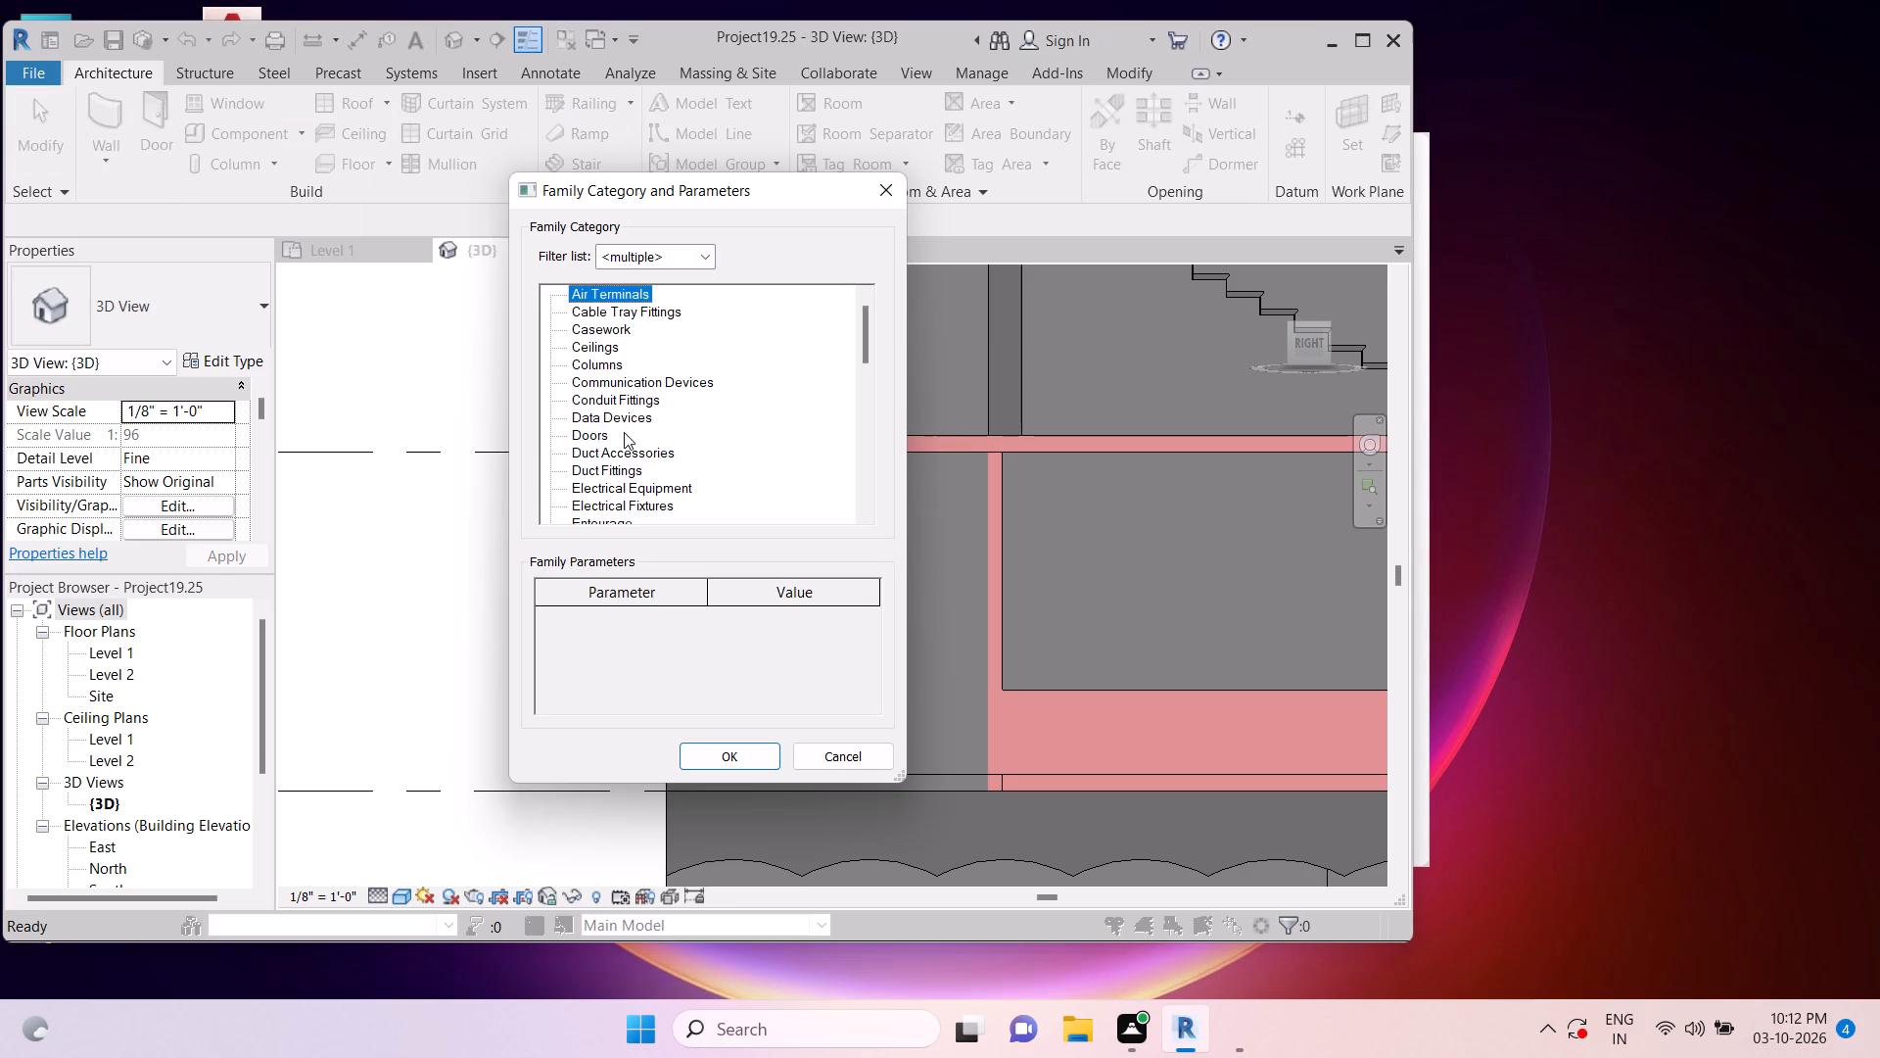
left_click(754, 761)
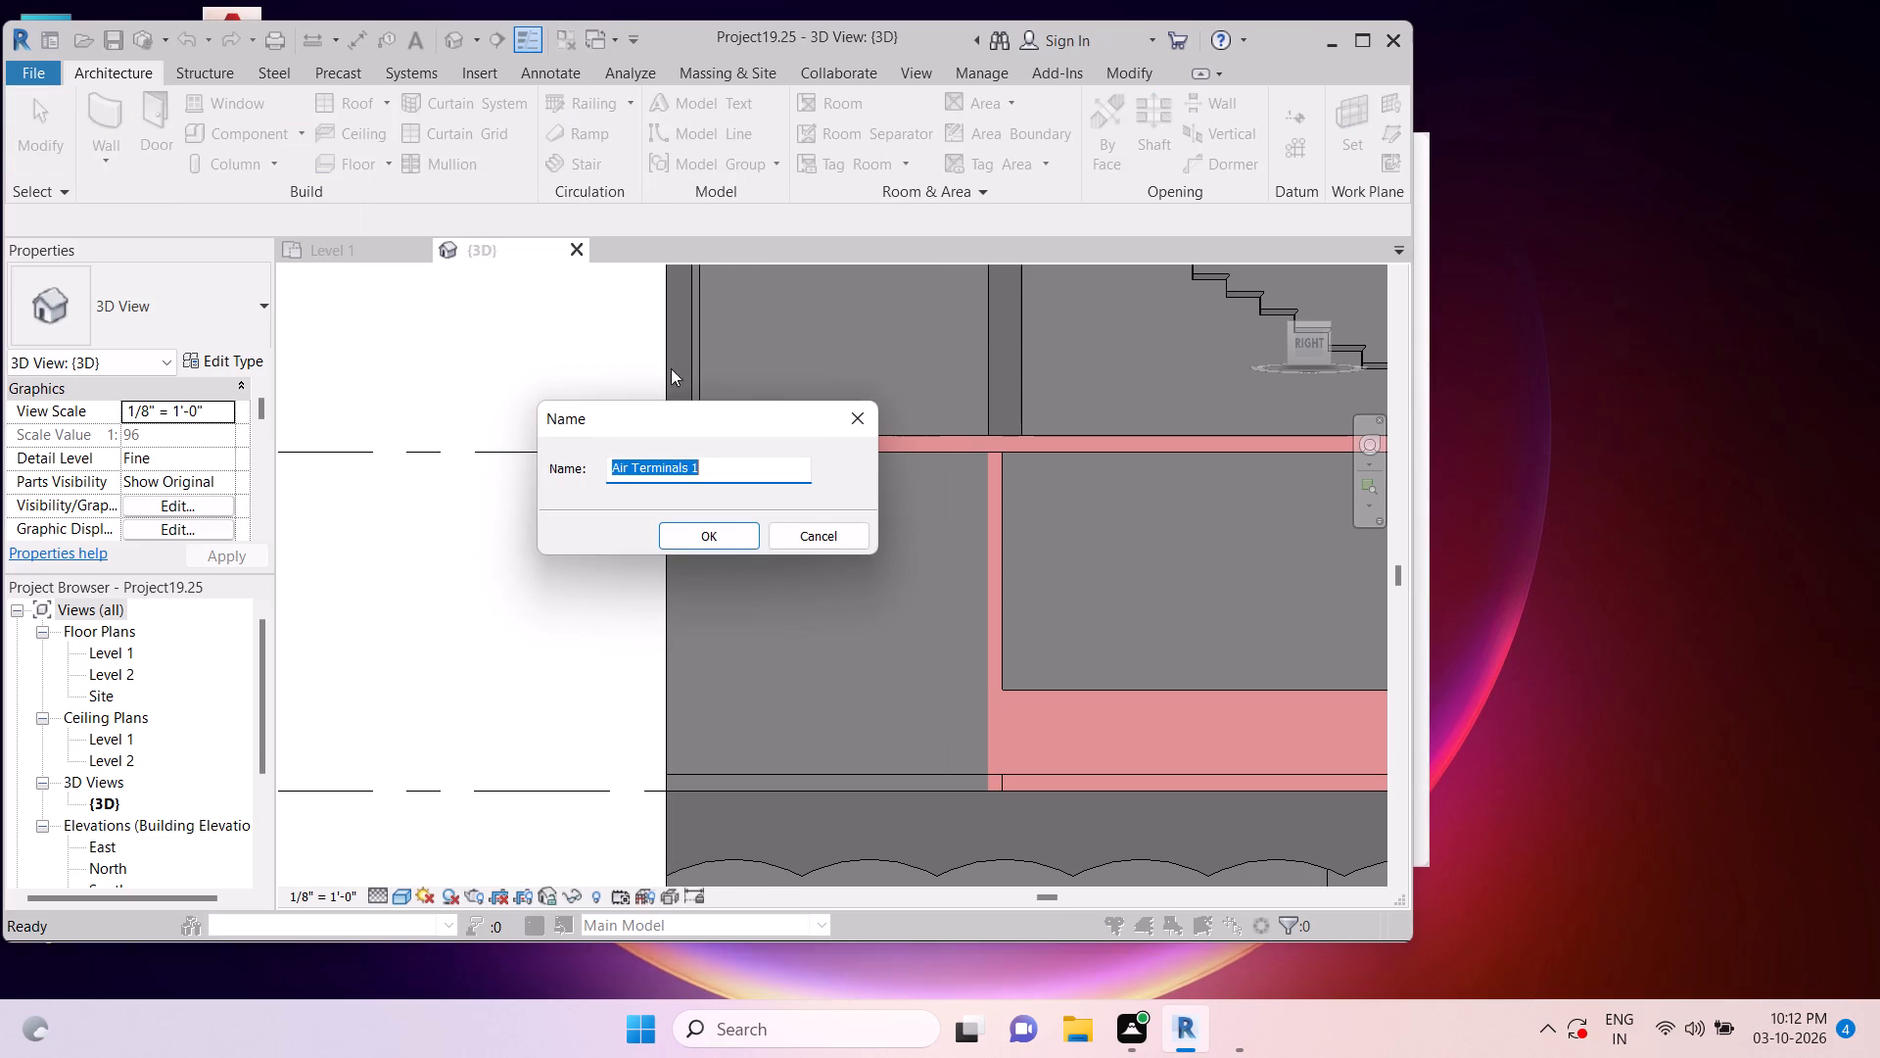
left_click(688, 519)
left_click(687, 535)
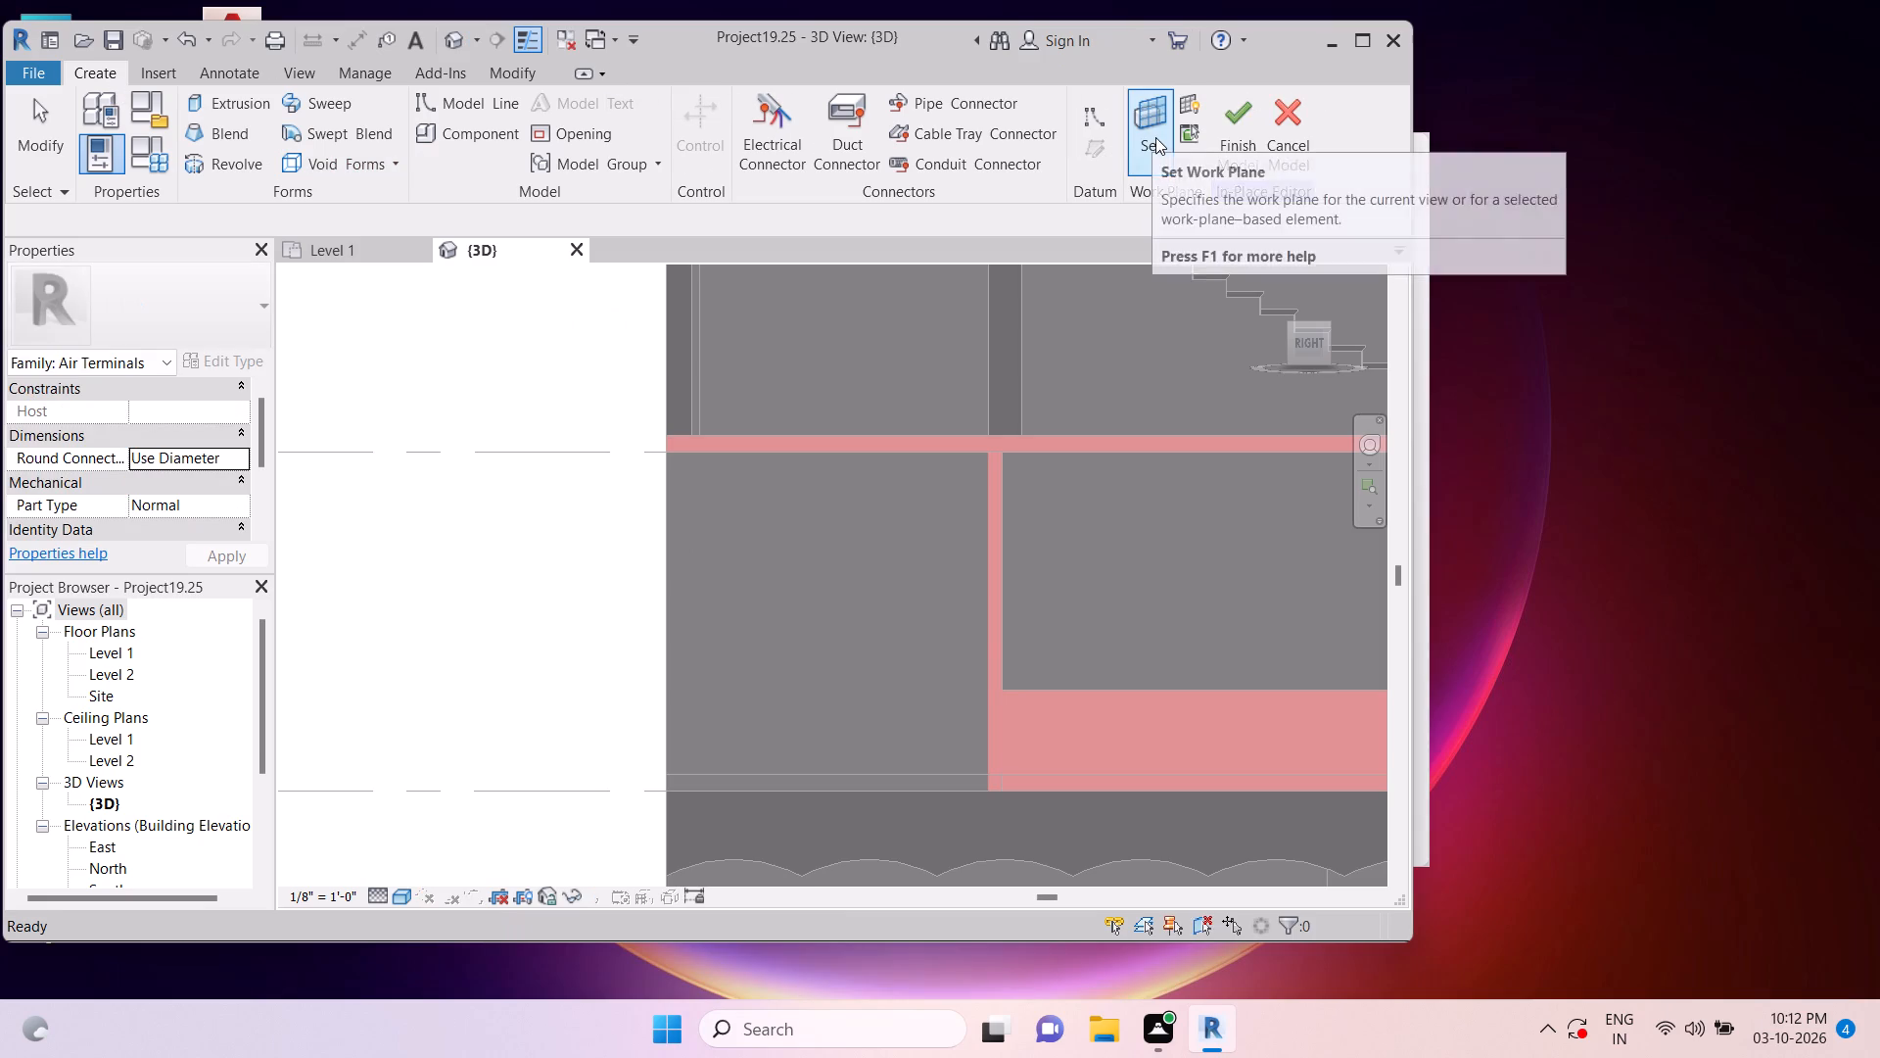
Set the work plane by picking the face of the solid wall bay between Level 2 and Level 3.
left_click(1155, 137)
left_click(551, 523)
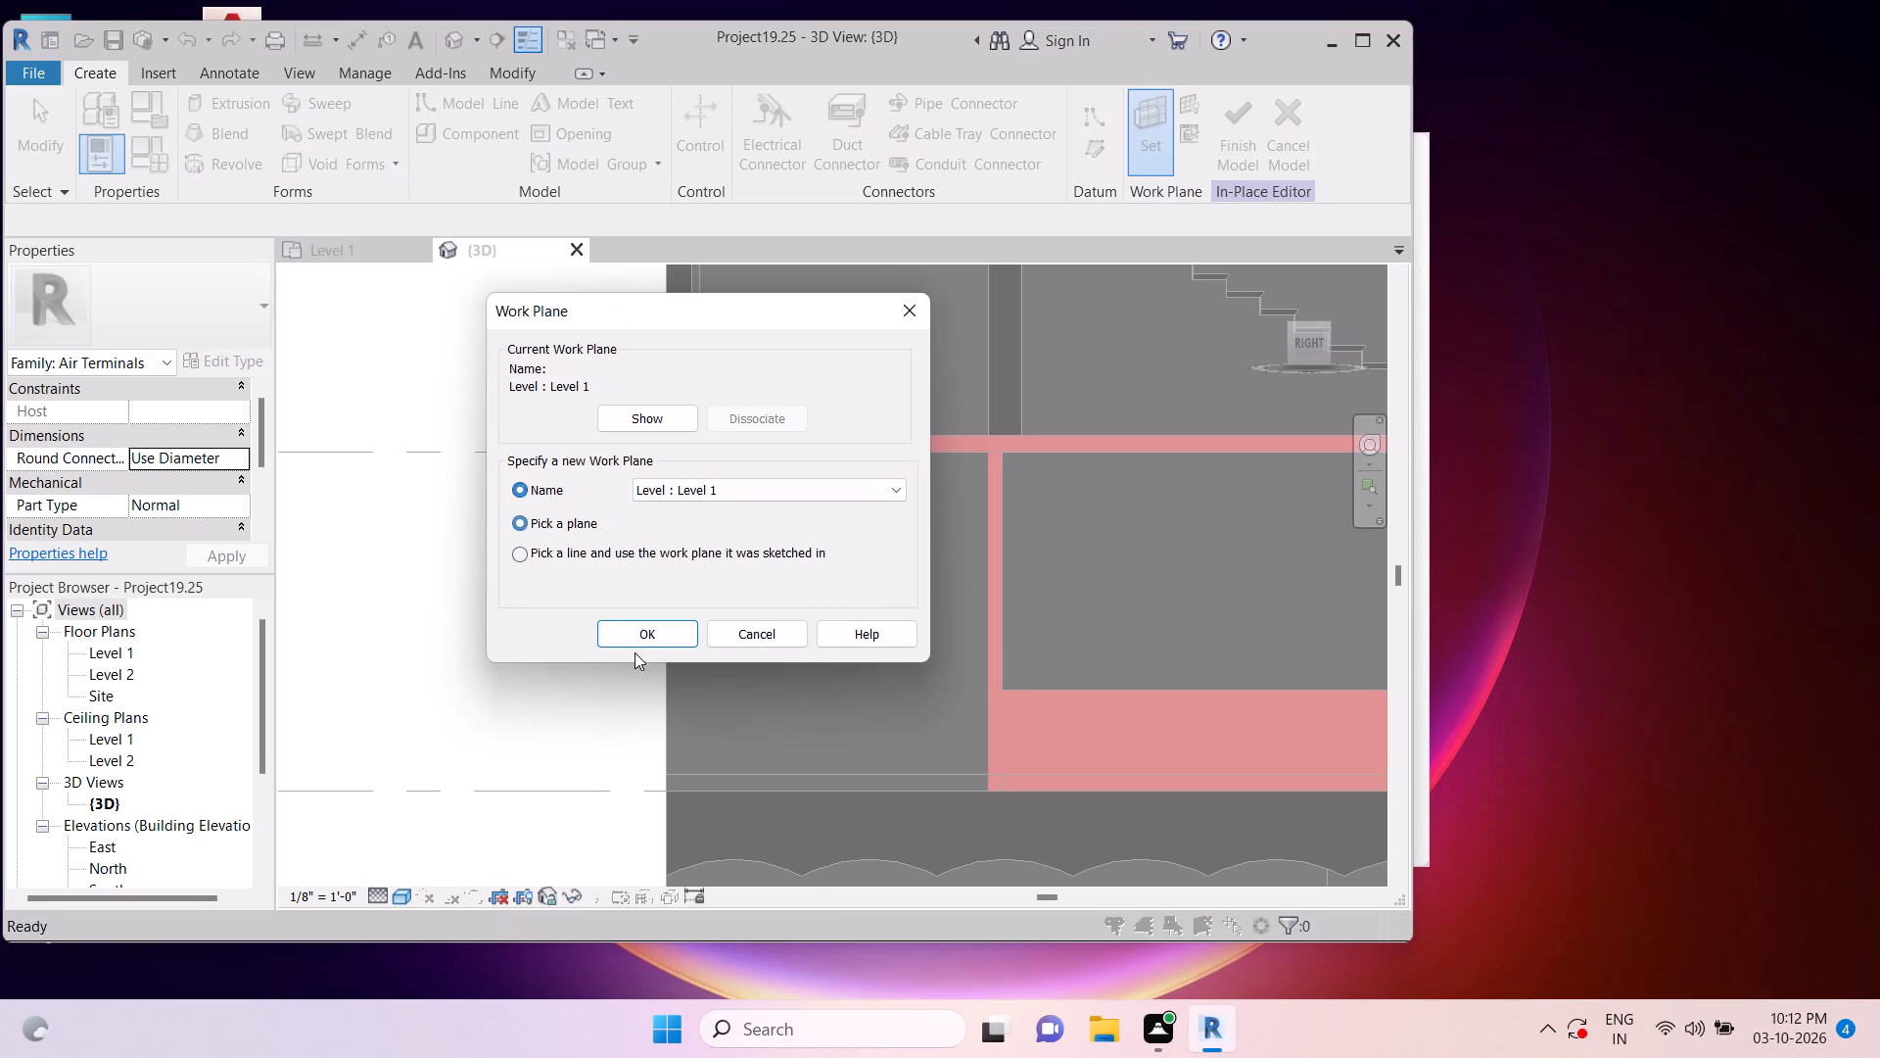
left_click(677, 639)
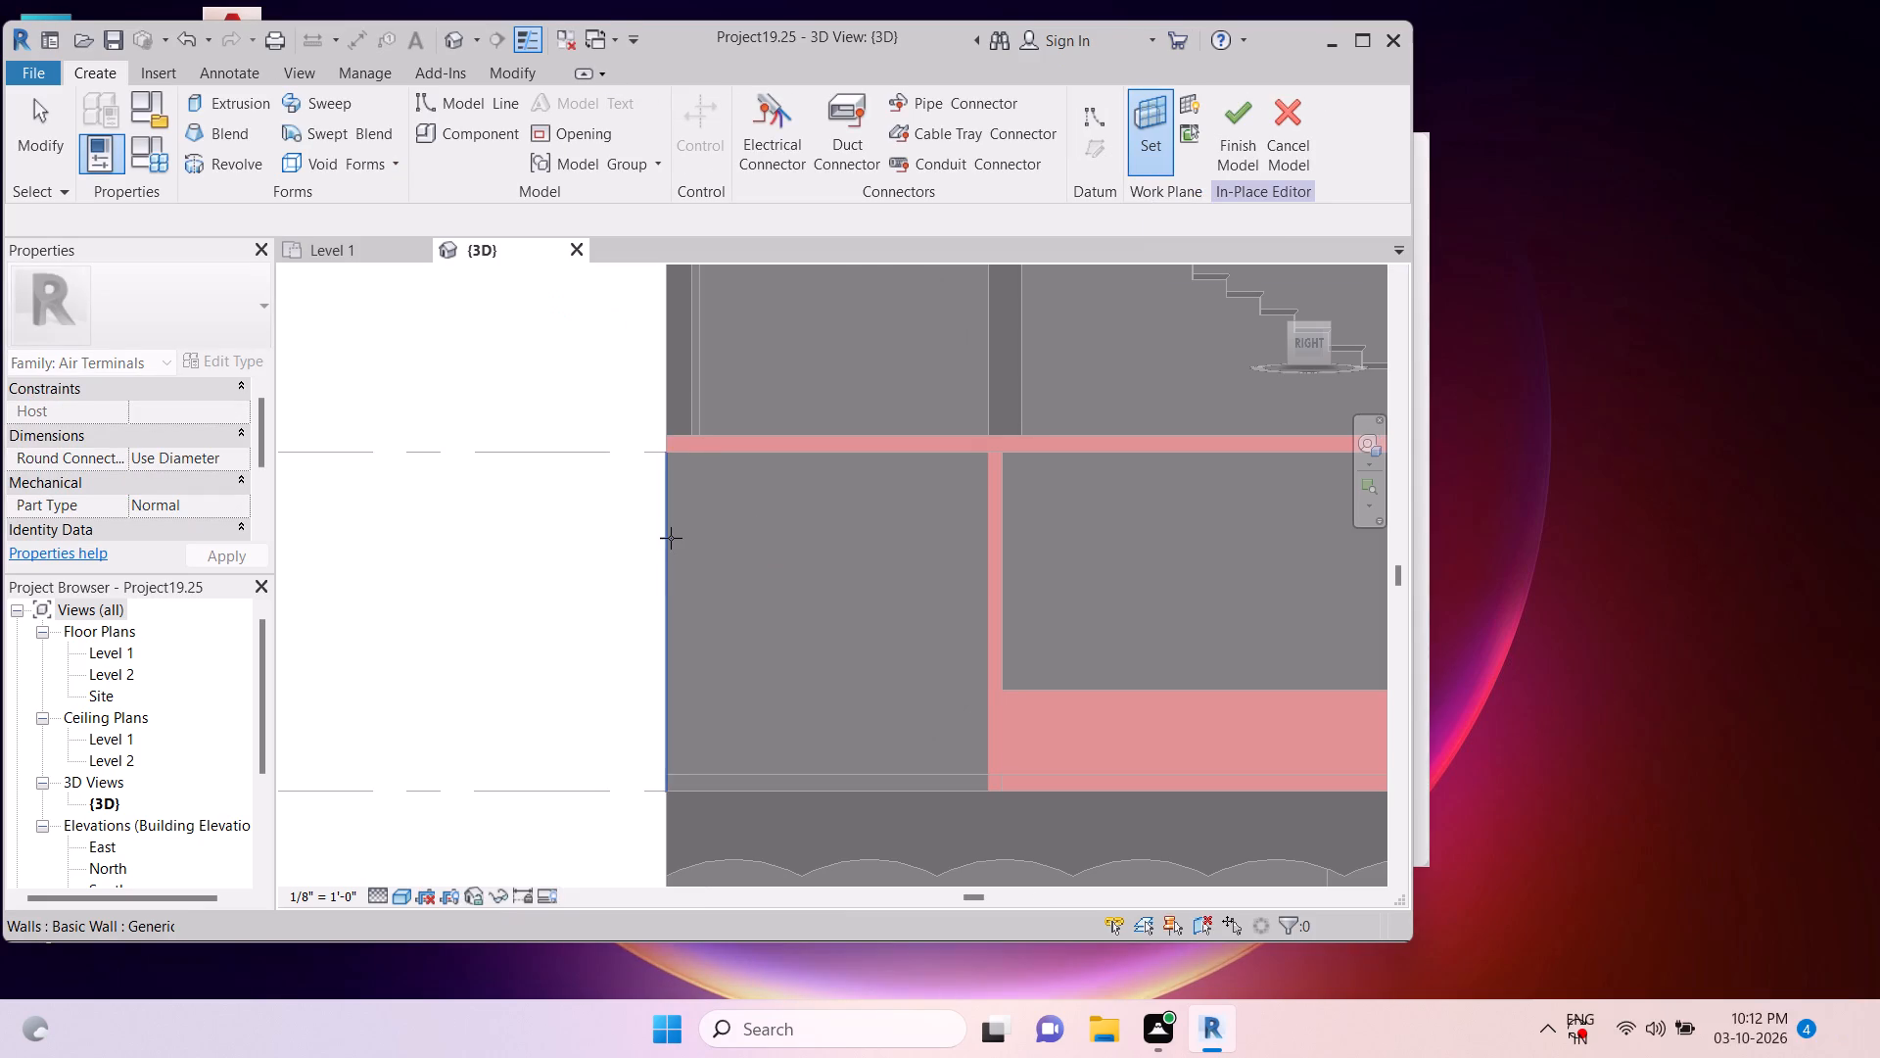
key("Tab")
left_click(670, 538)
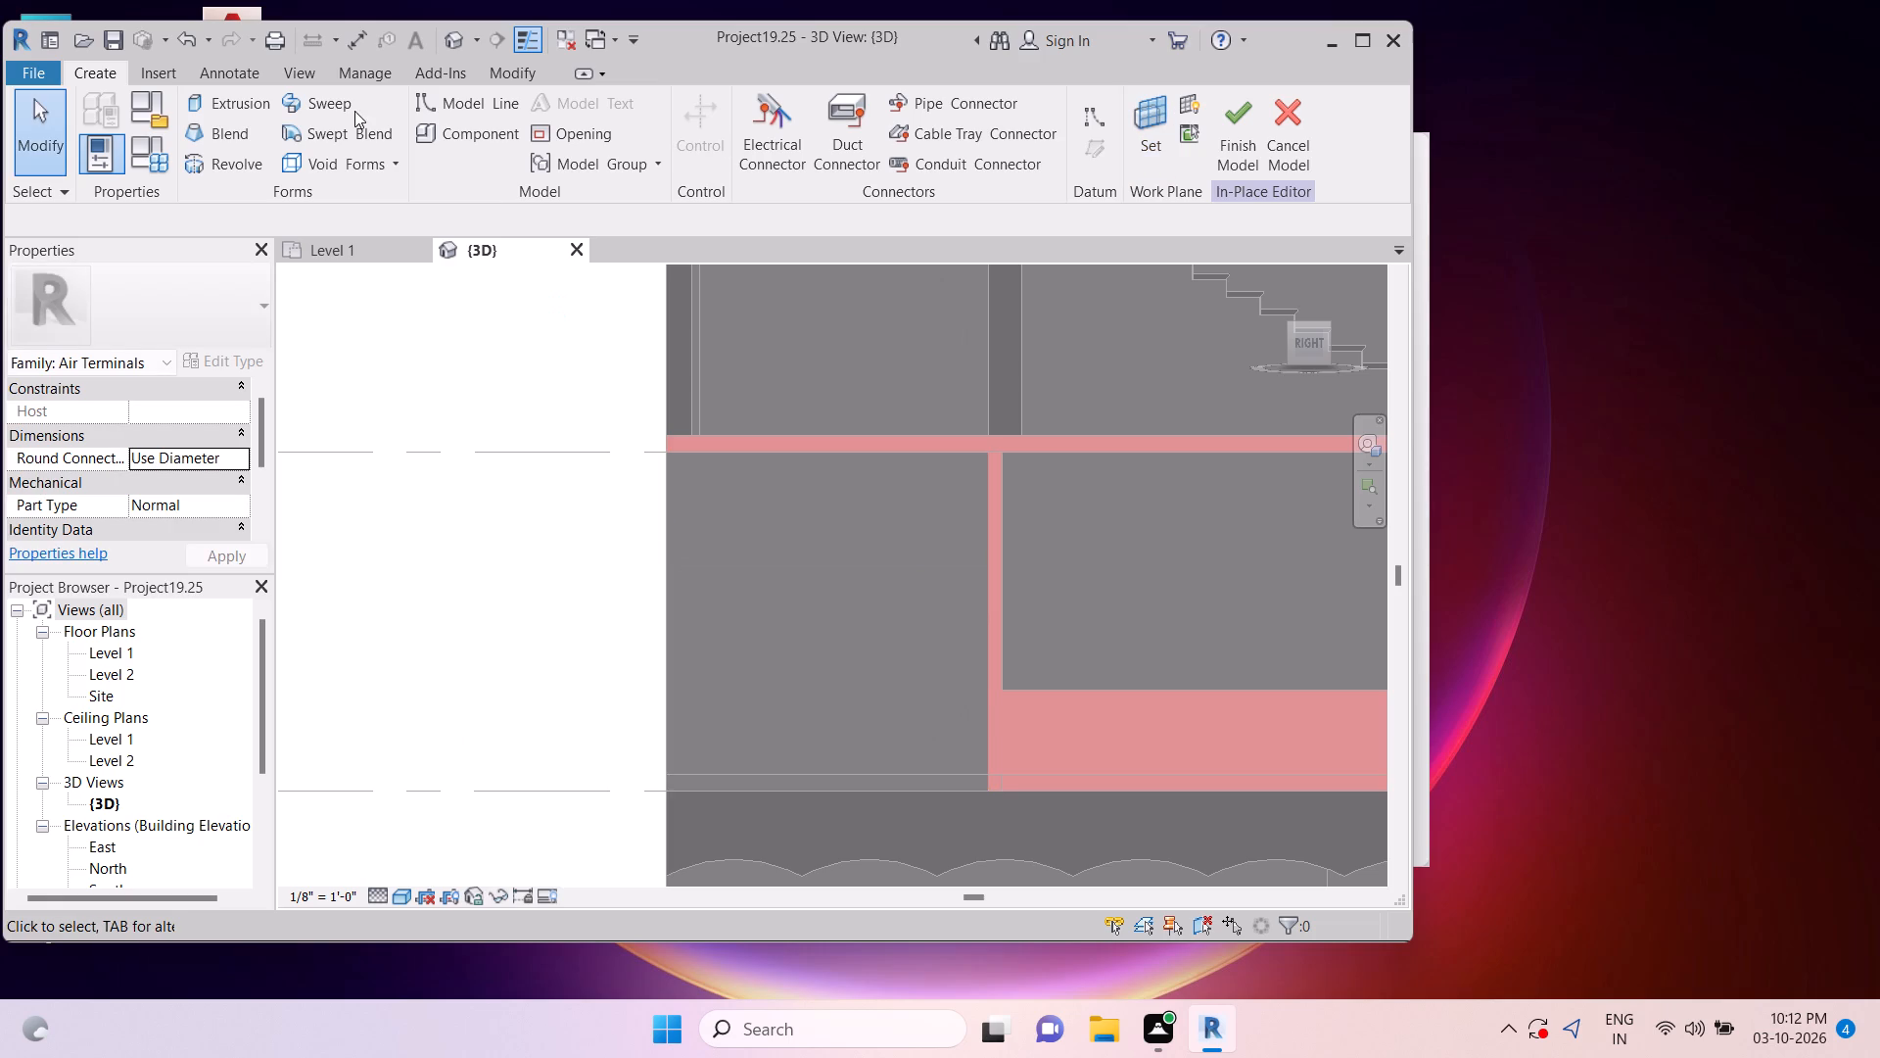
Create an extrusion from a rectangle about 9'-11" wide and 10'-6" high, covering the wall bay from Level 2 to the Level 3 slab top.
left_click(226, 105)
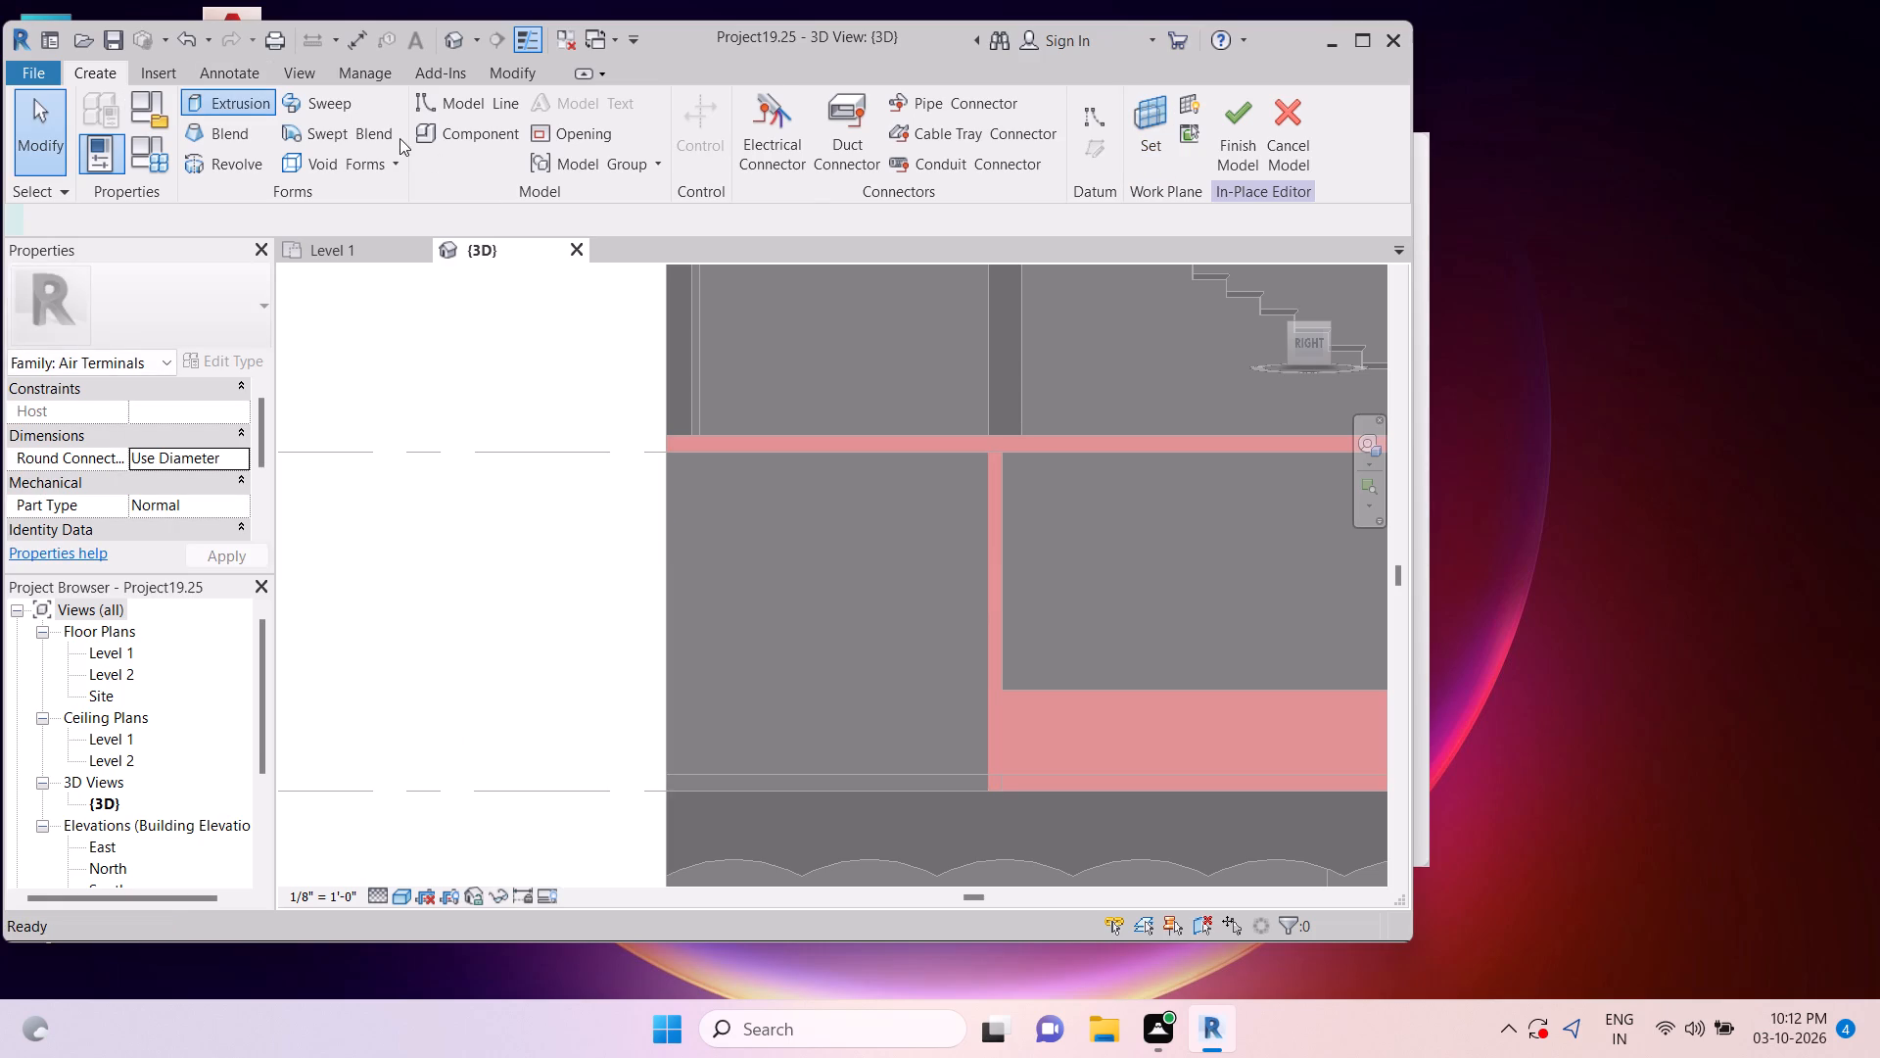
left_click(925, 106)
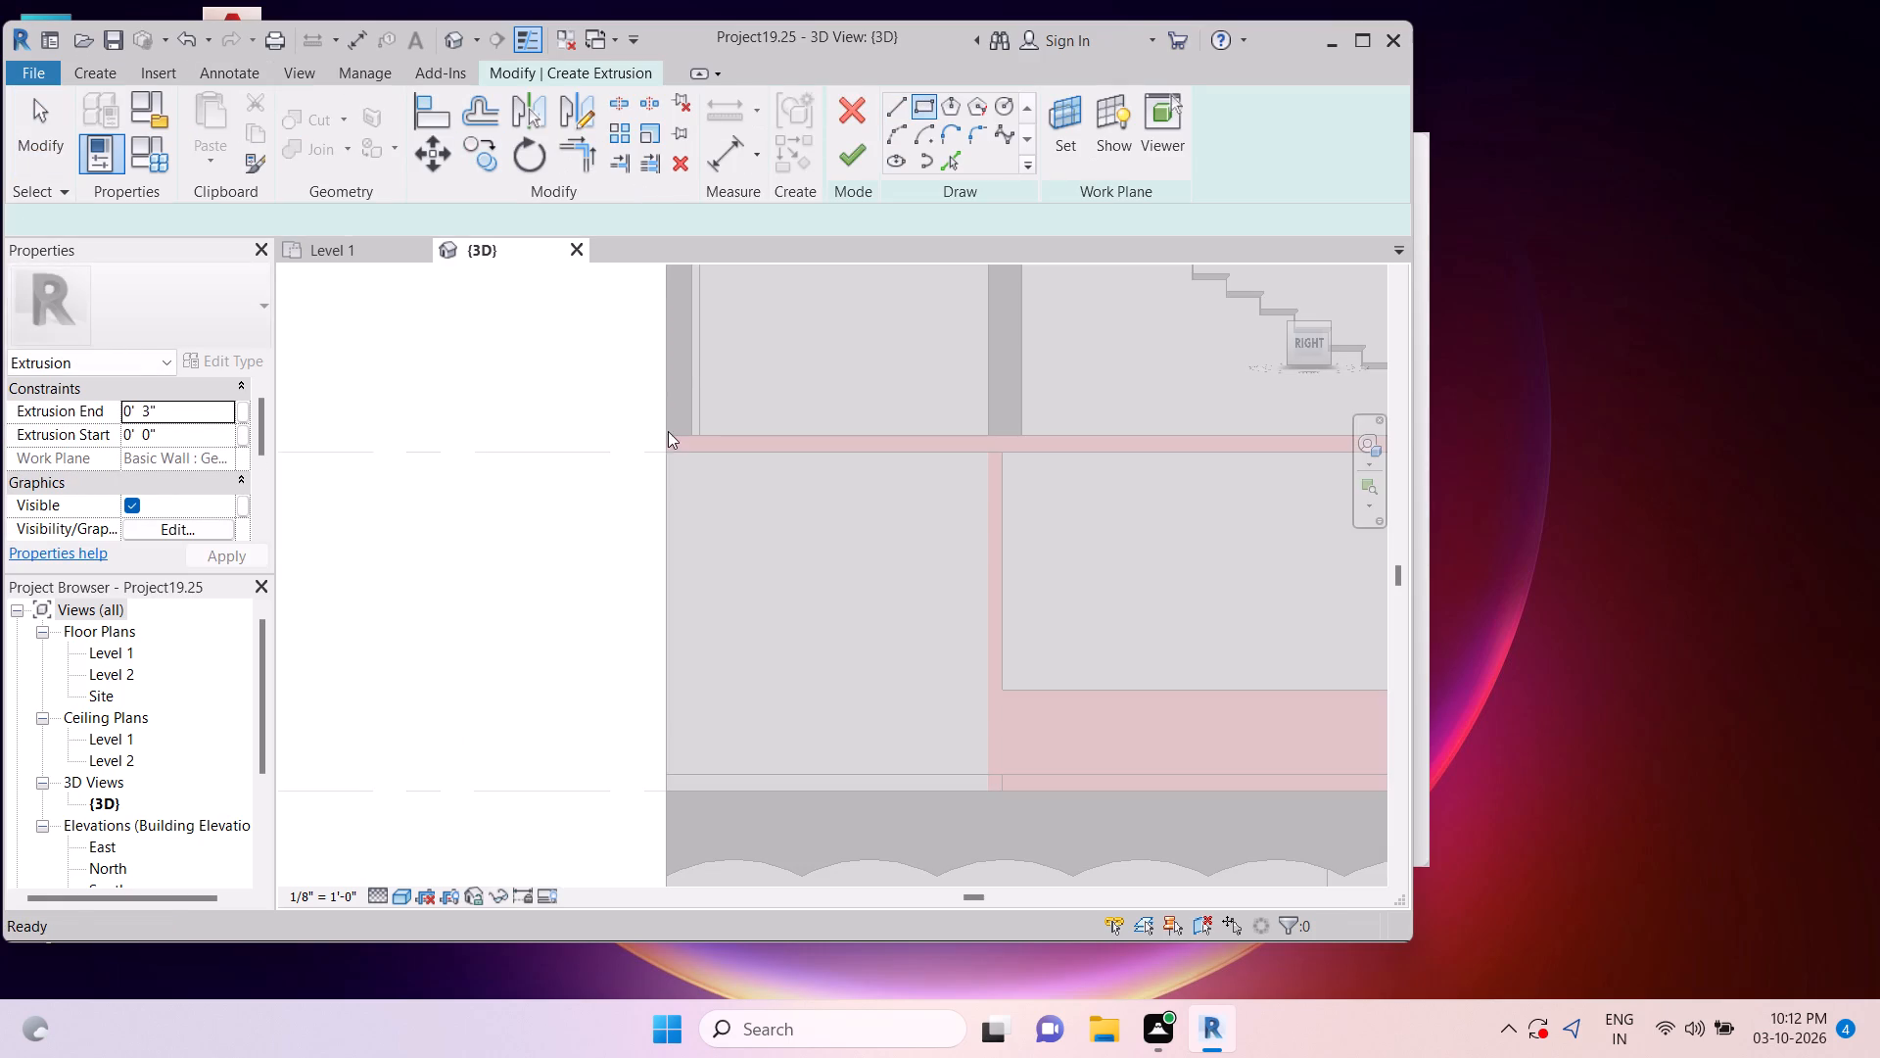
scroll(665, 440, "up", 6)
left_click(664, 421)
scroll(876, 473, "down", 6)
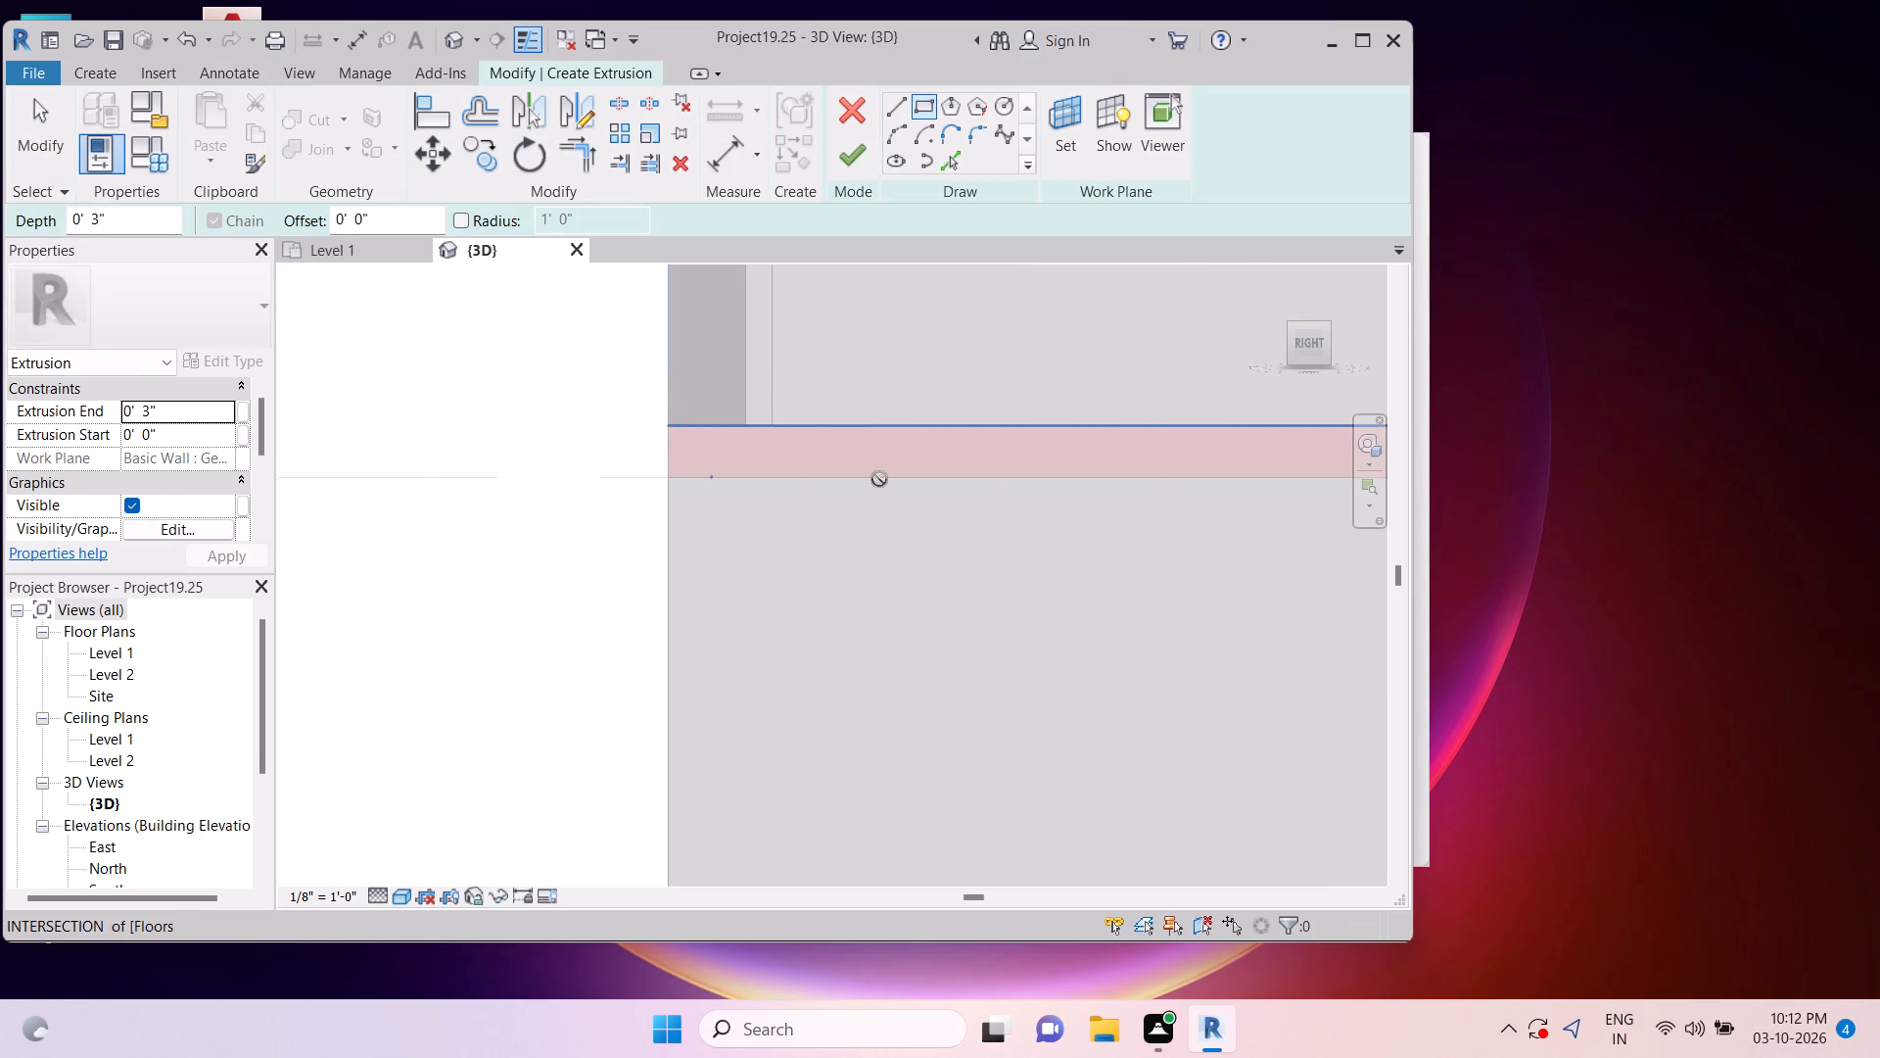
middle_click_drag(1113, 727, 1042, 535)
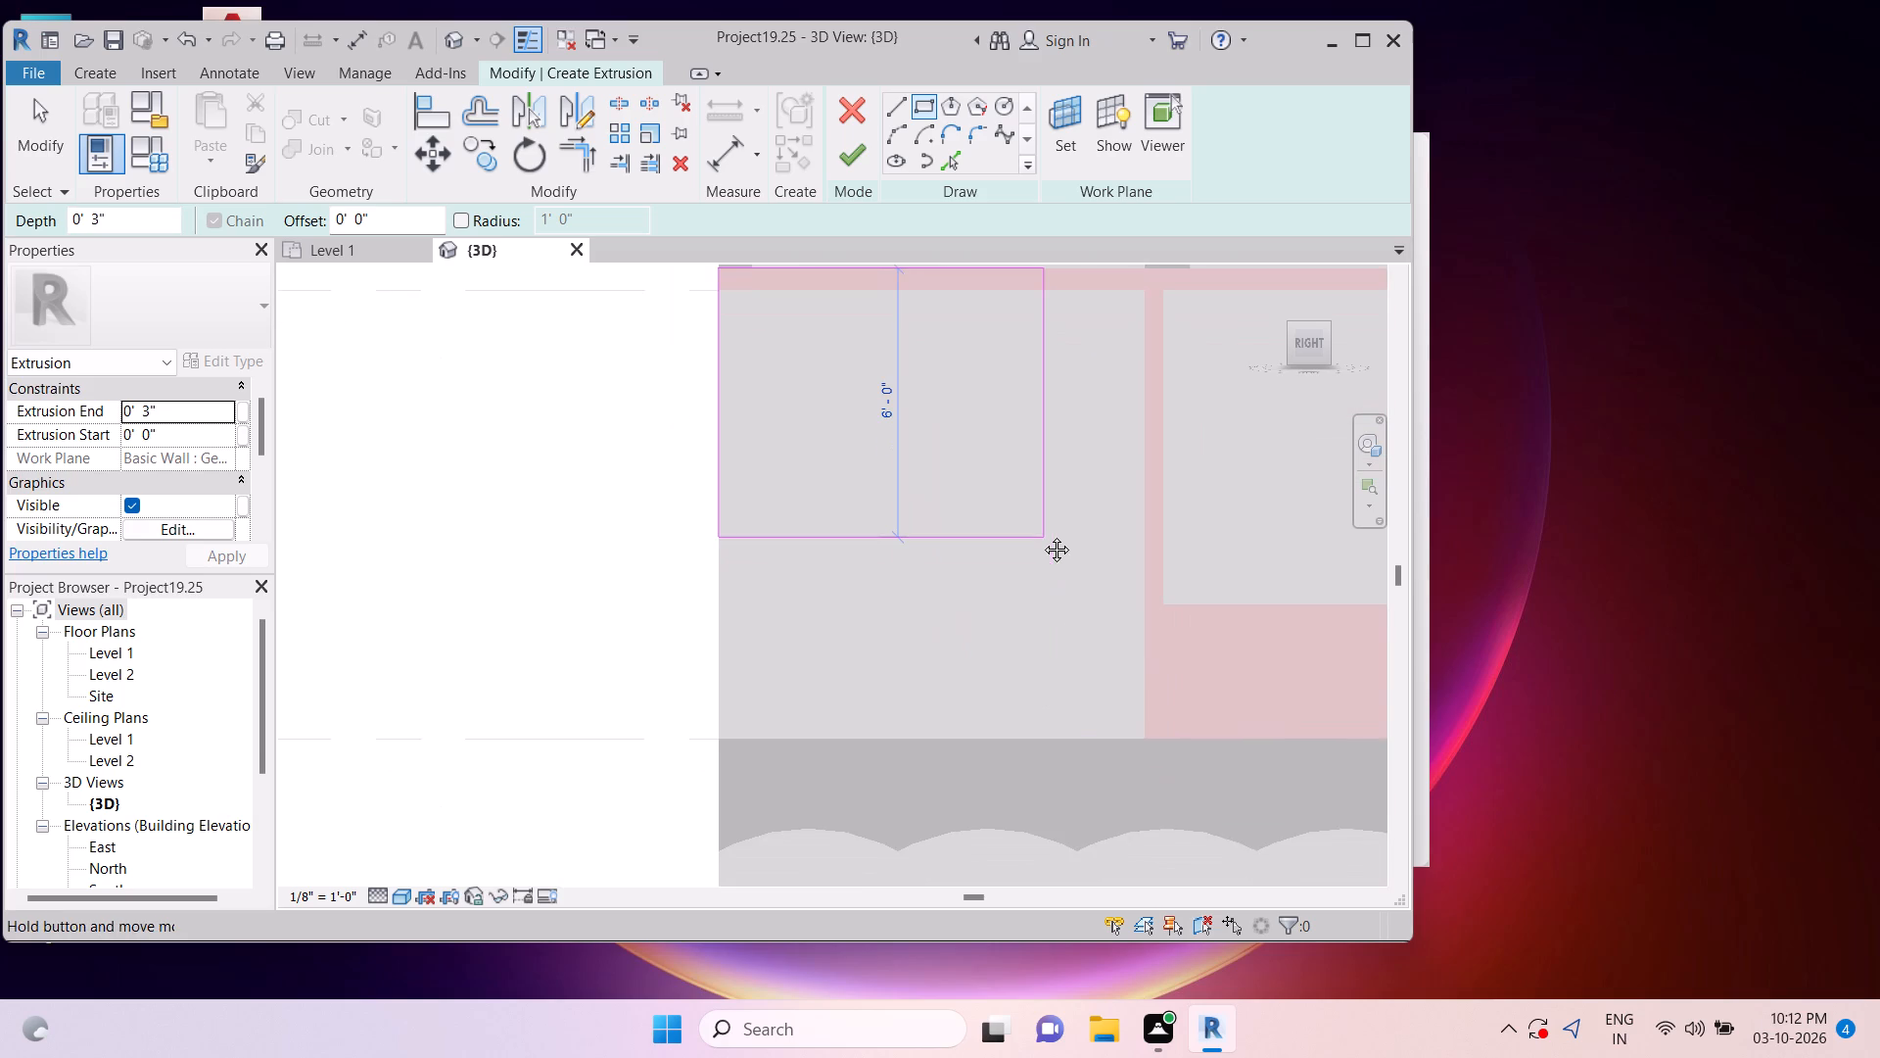
left_click(1162, 731)
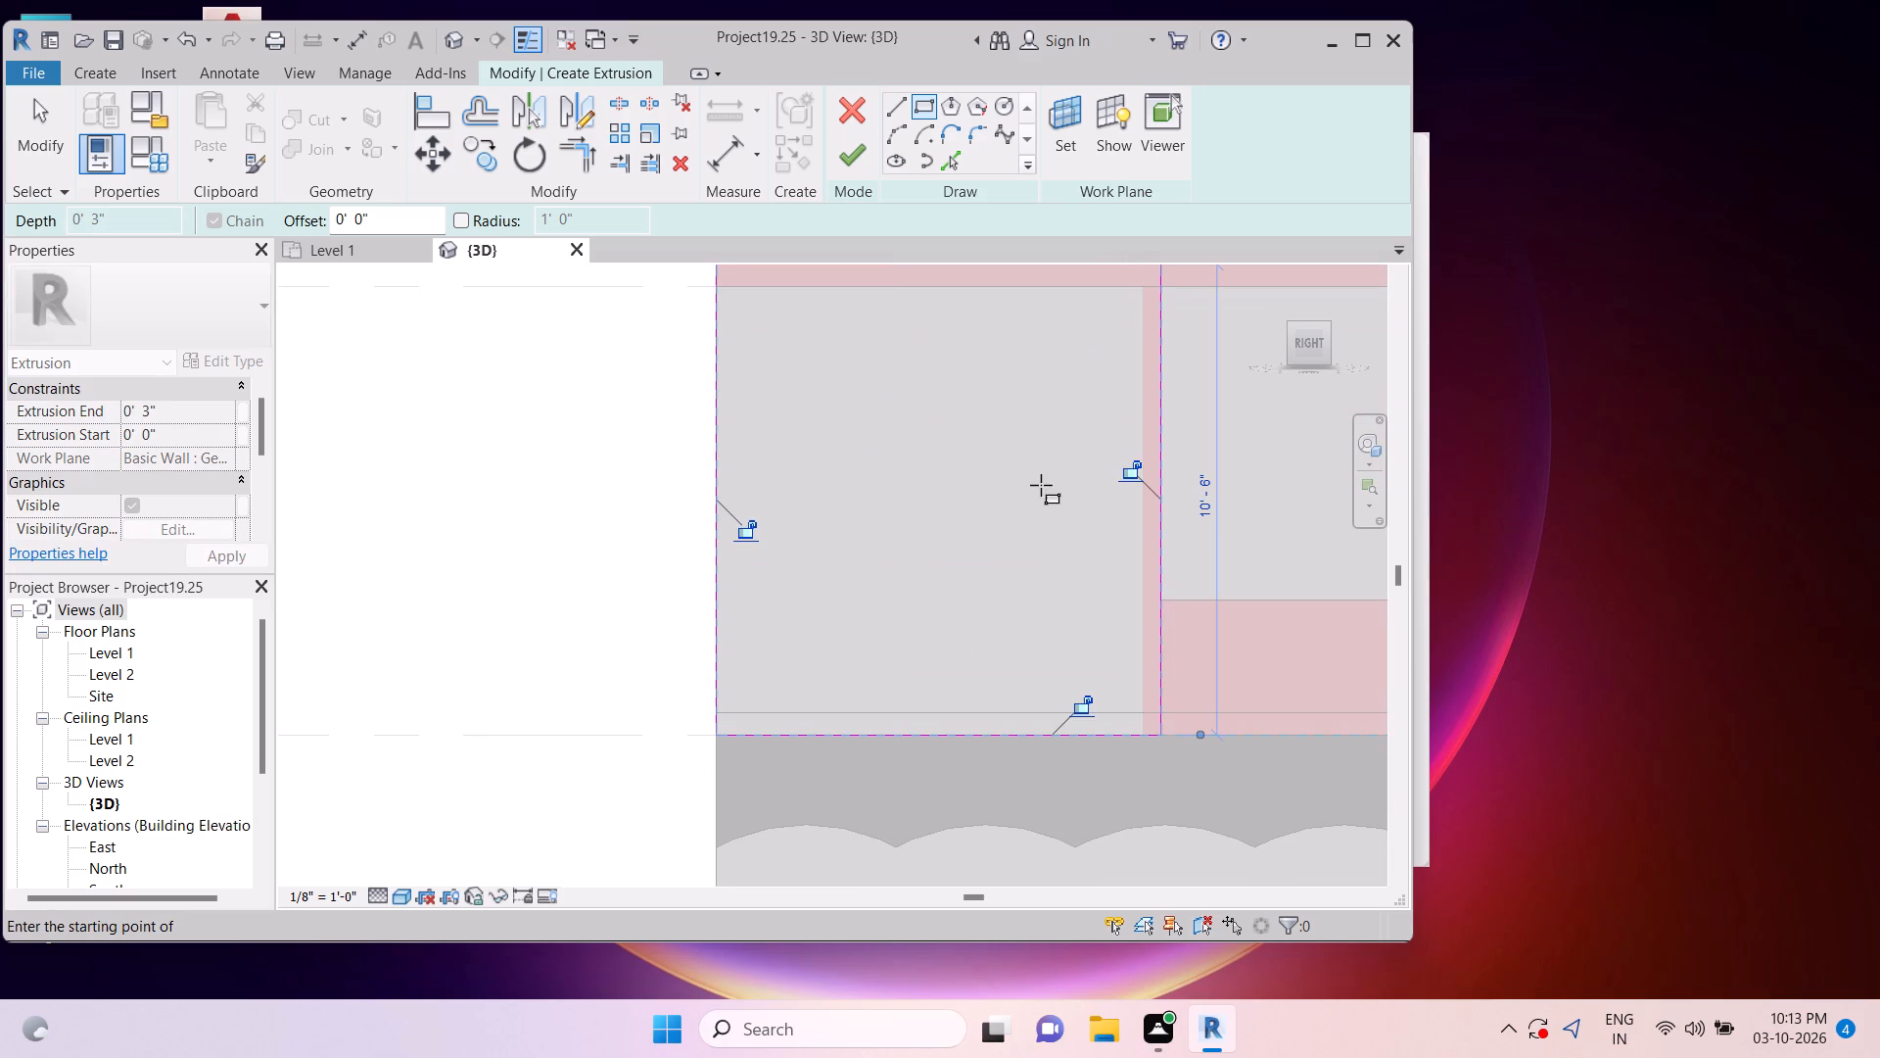
key("Escape")
key("Escape")
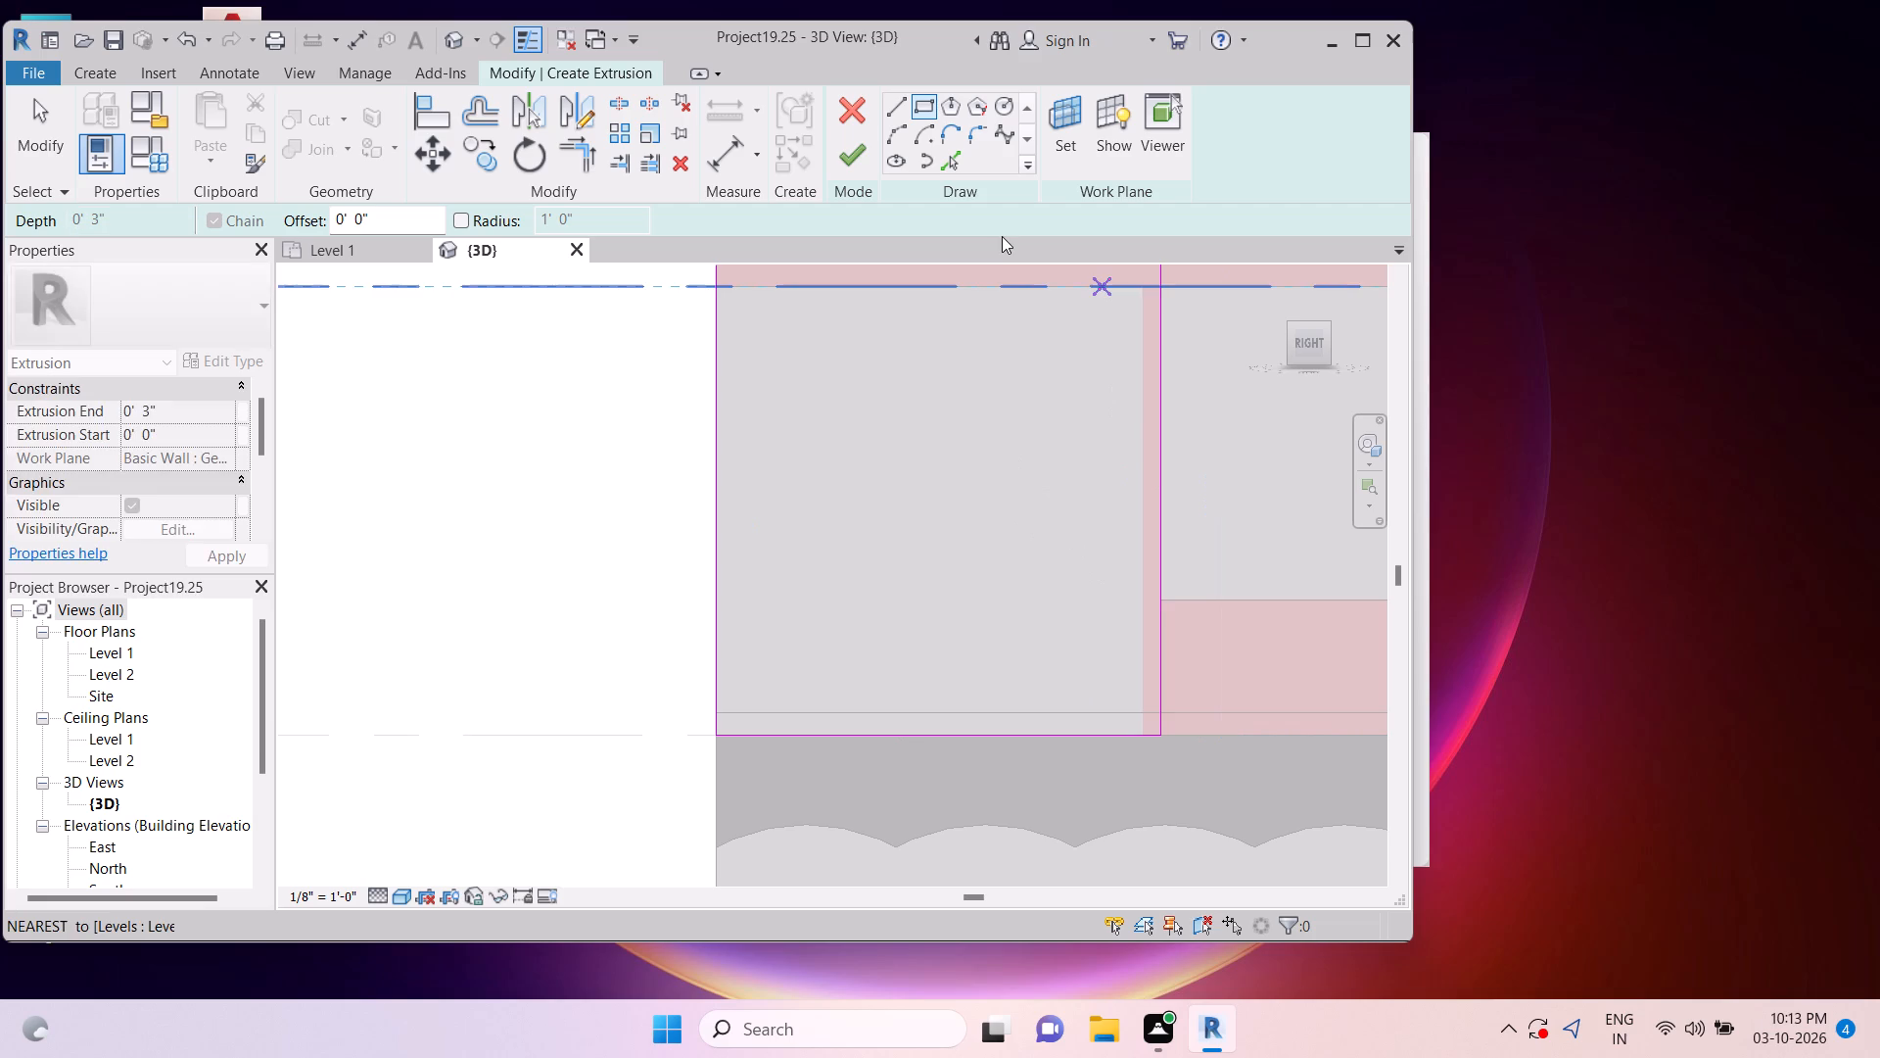
key("Escape")
left_click(854, 158)
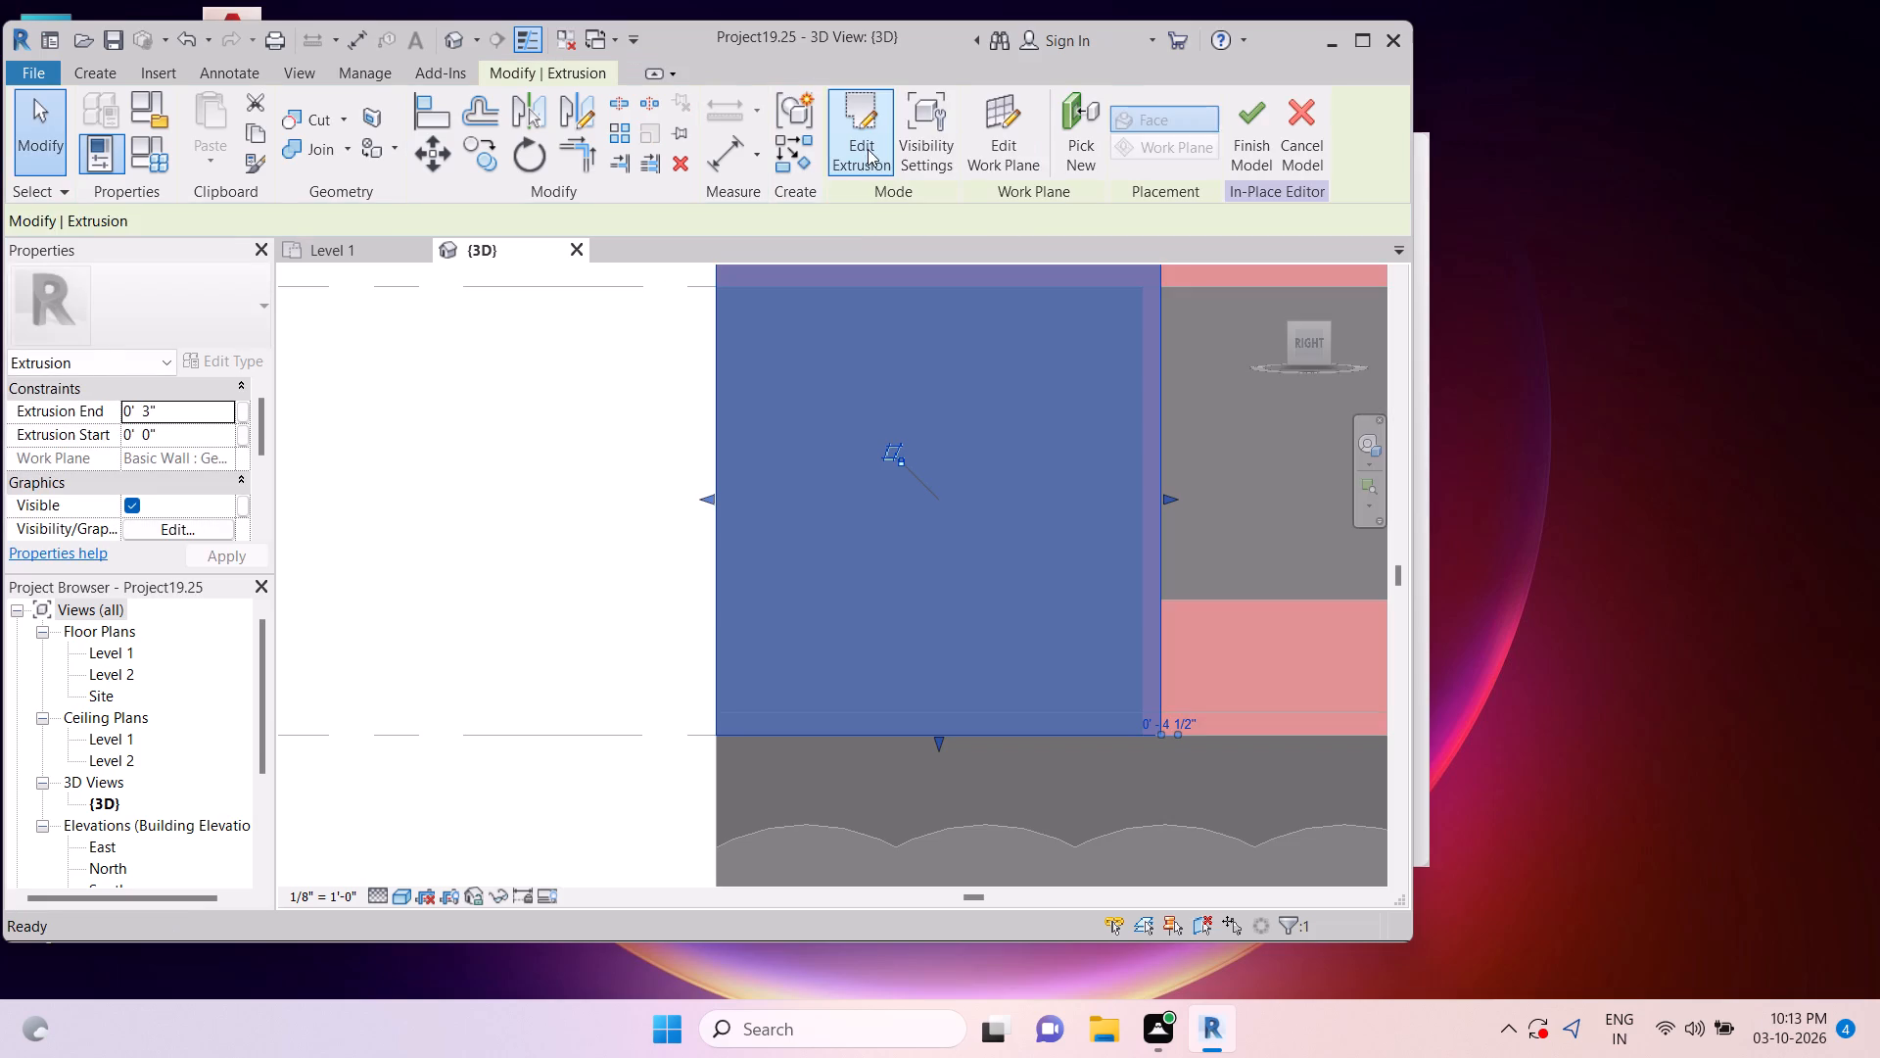
Set the wall panel's Extrusion End to 1".
left_click(190, 411)
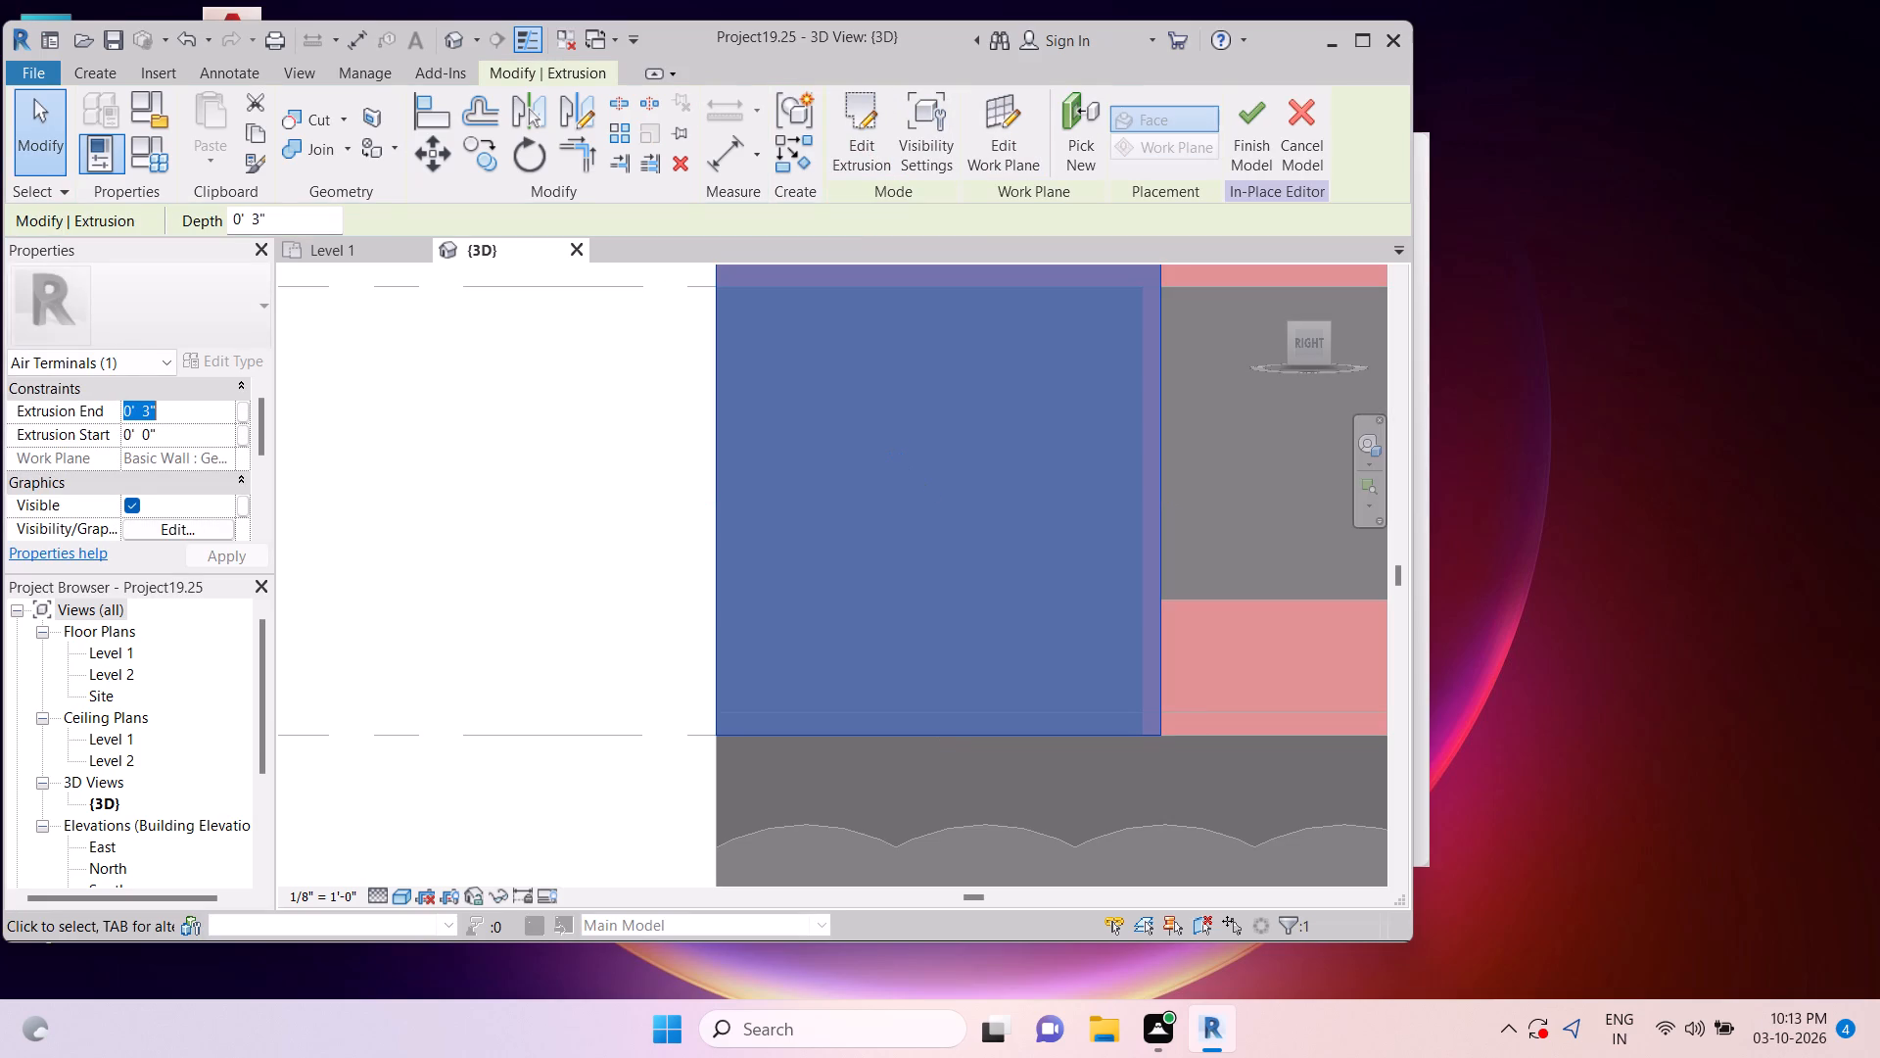
key("1")
key("shift+quotedbl")
key("Return")
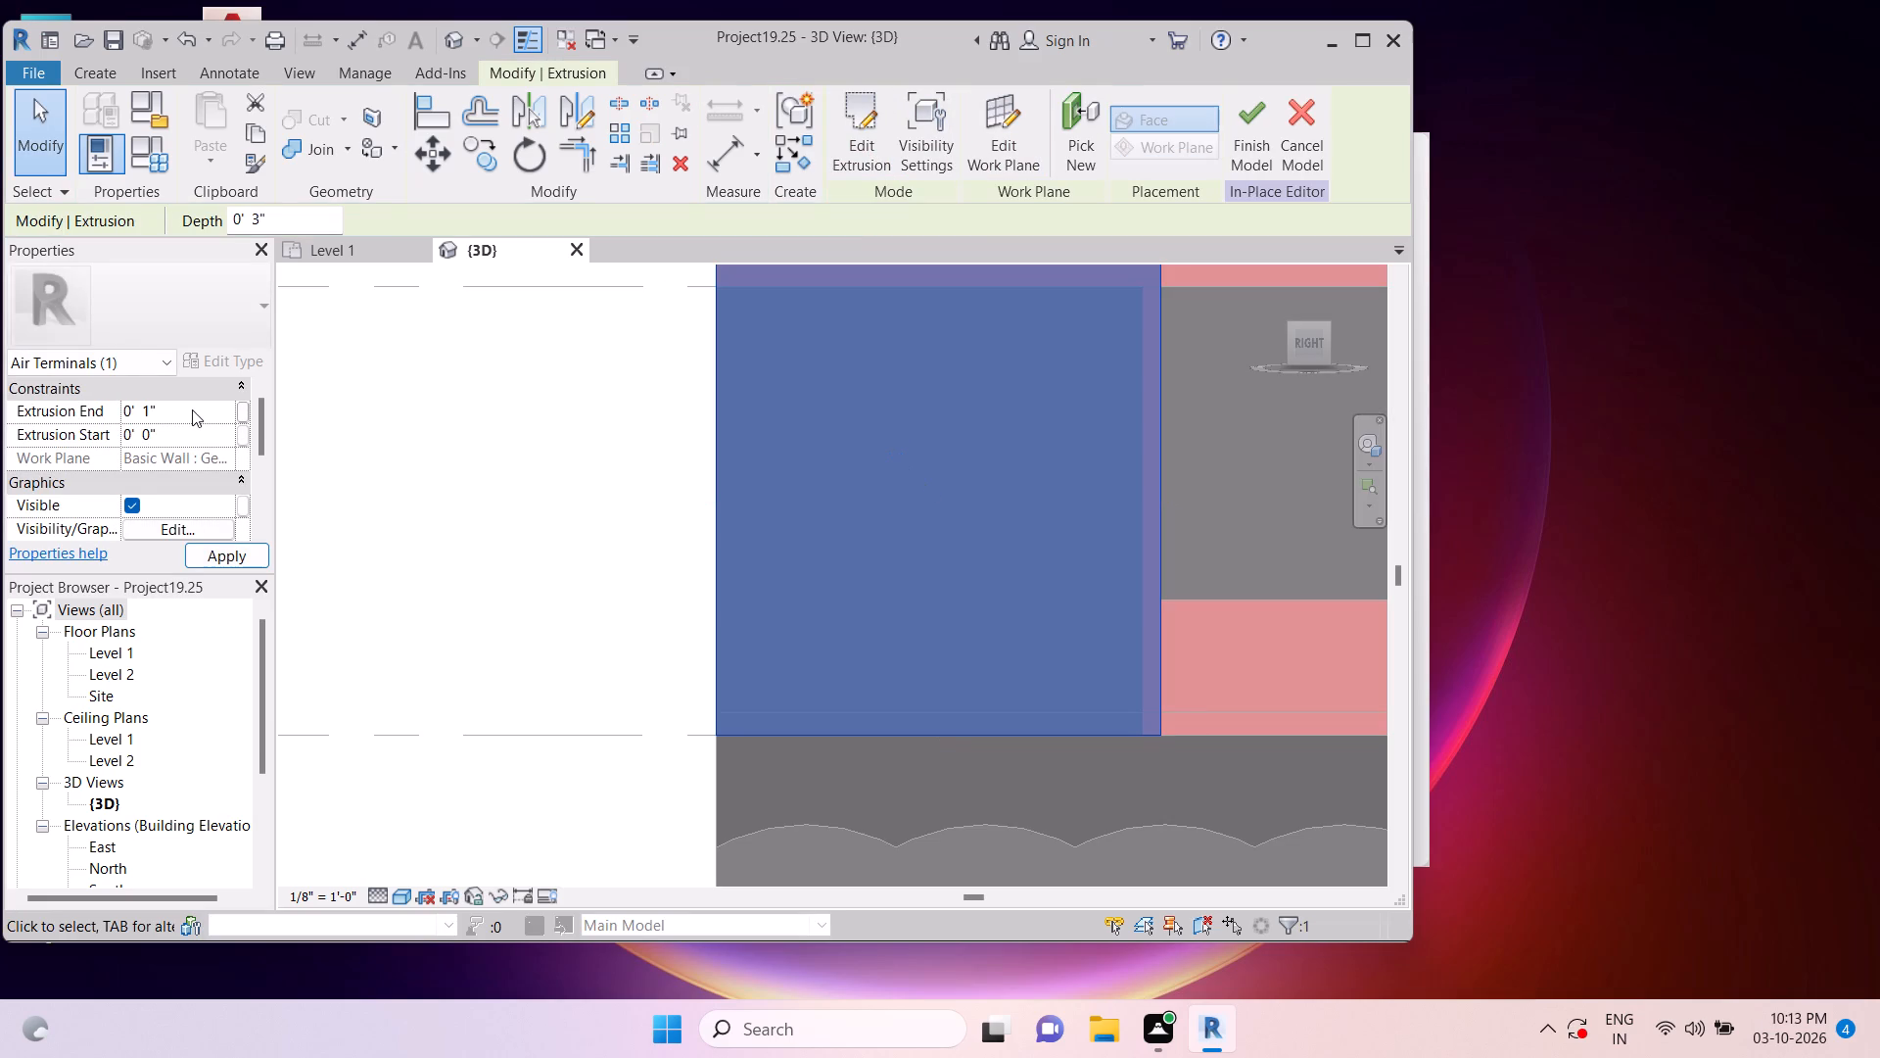
left_click(201, 545)
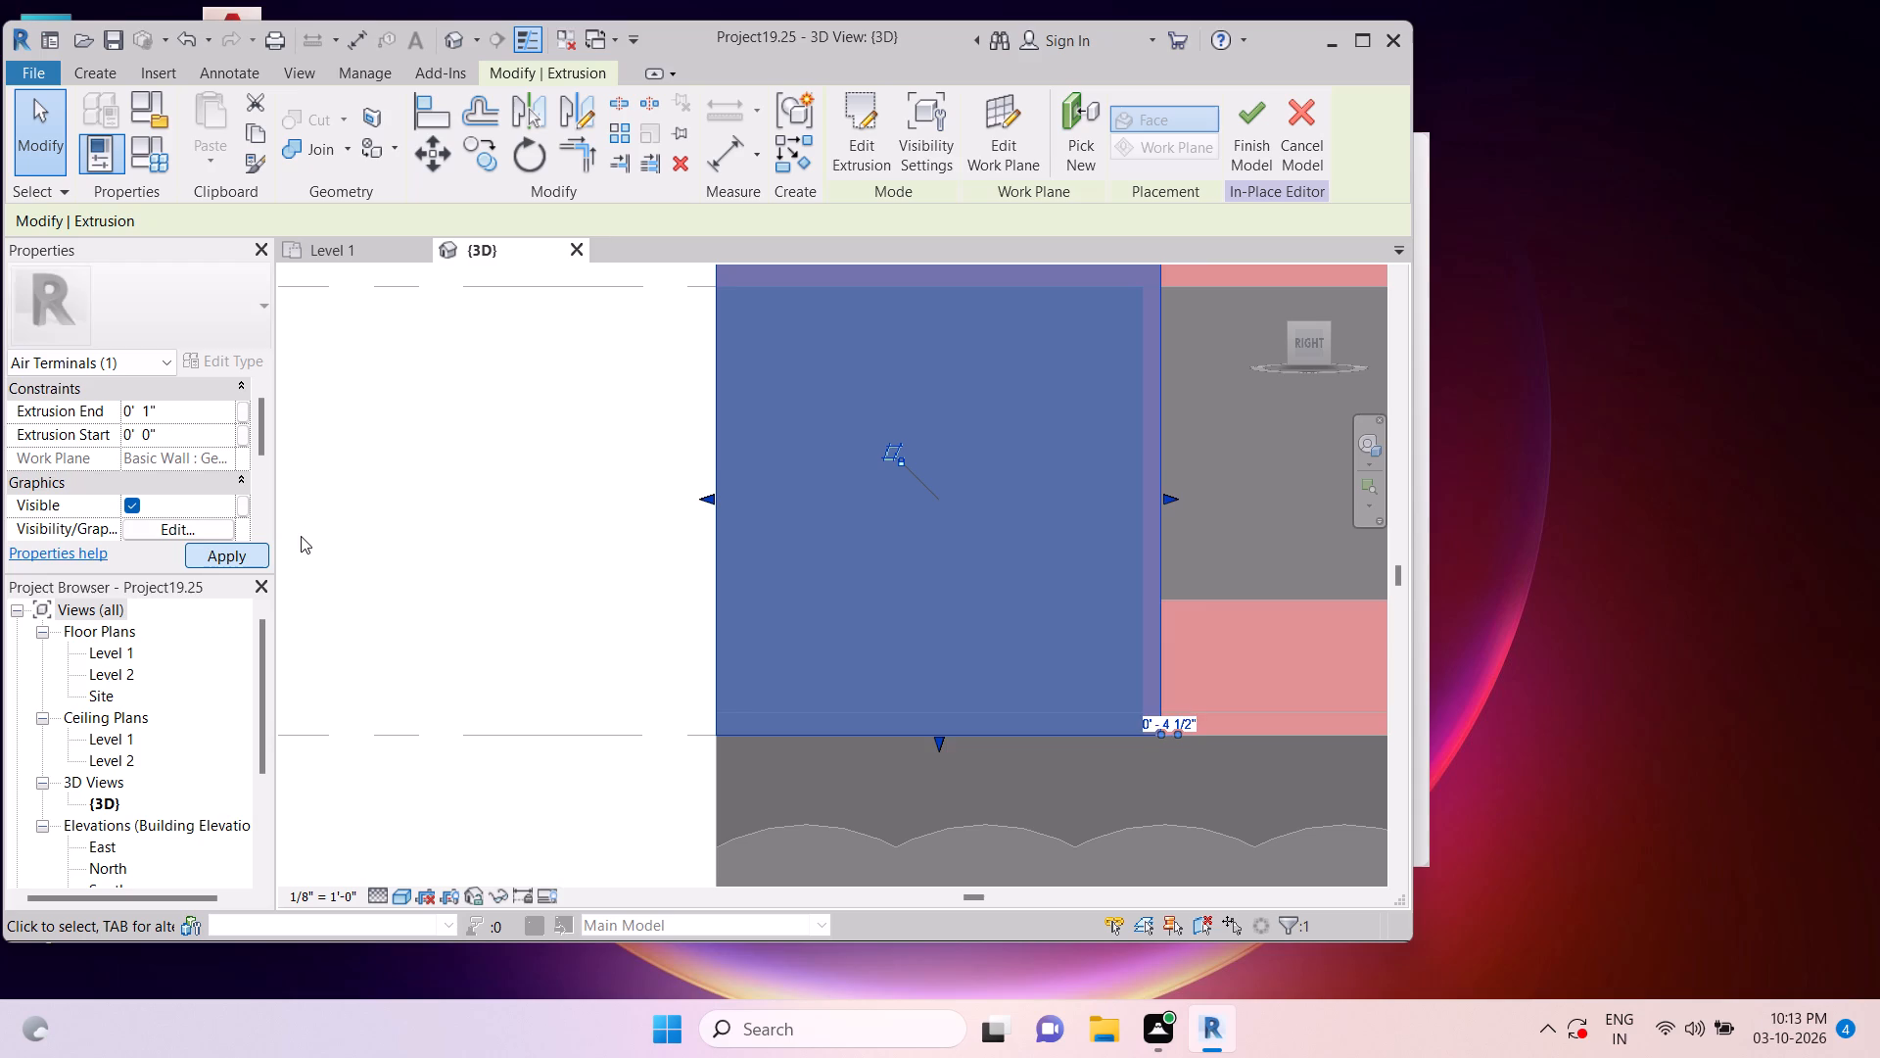
key("Escape")
Start a void extrusion and sketch a rectangular strip about 9'-11" long and 6 1/4" high along the panel's top edge.
scroll(702, 504, "down", 4)
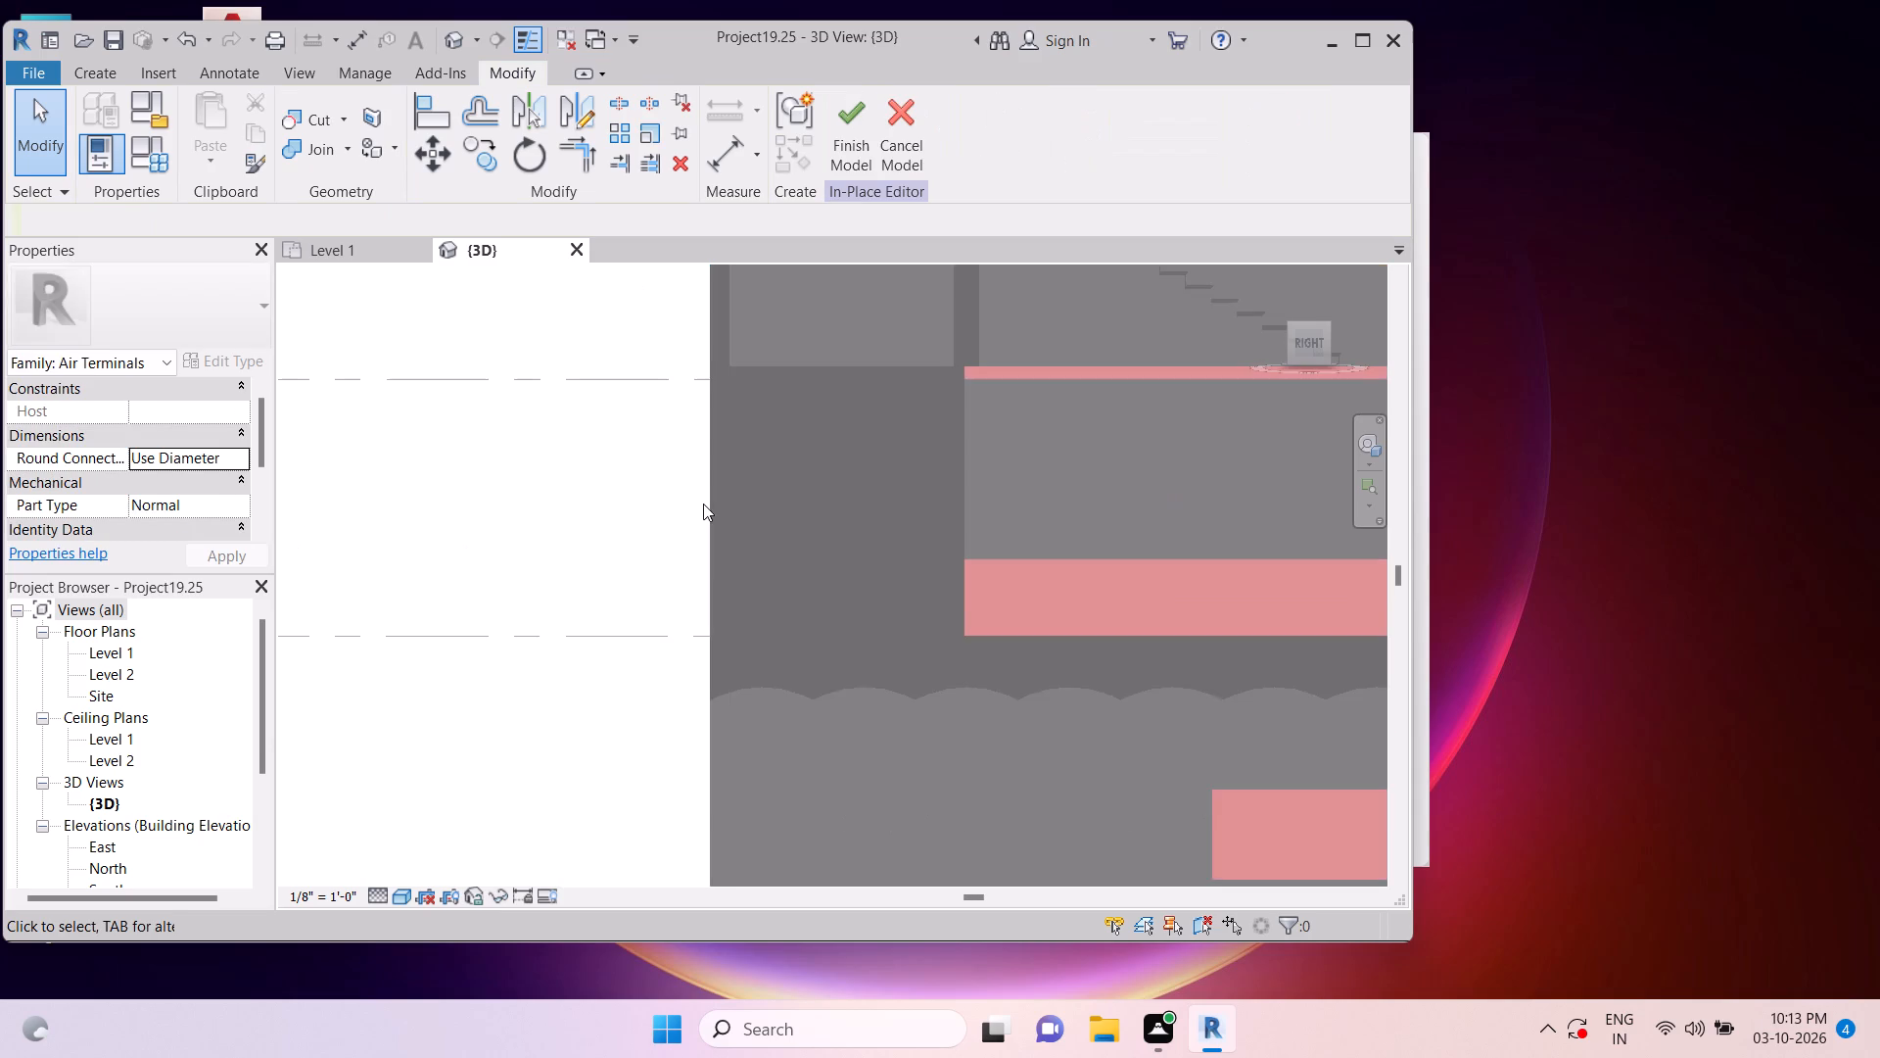
left_click(113, 72)
left_click(304, 168)
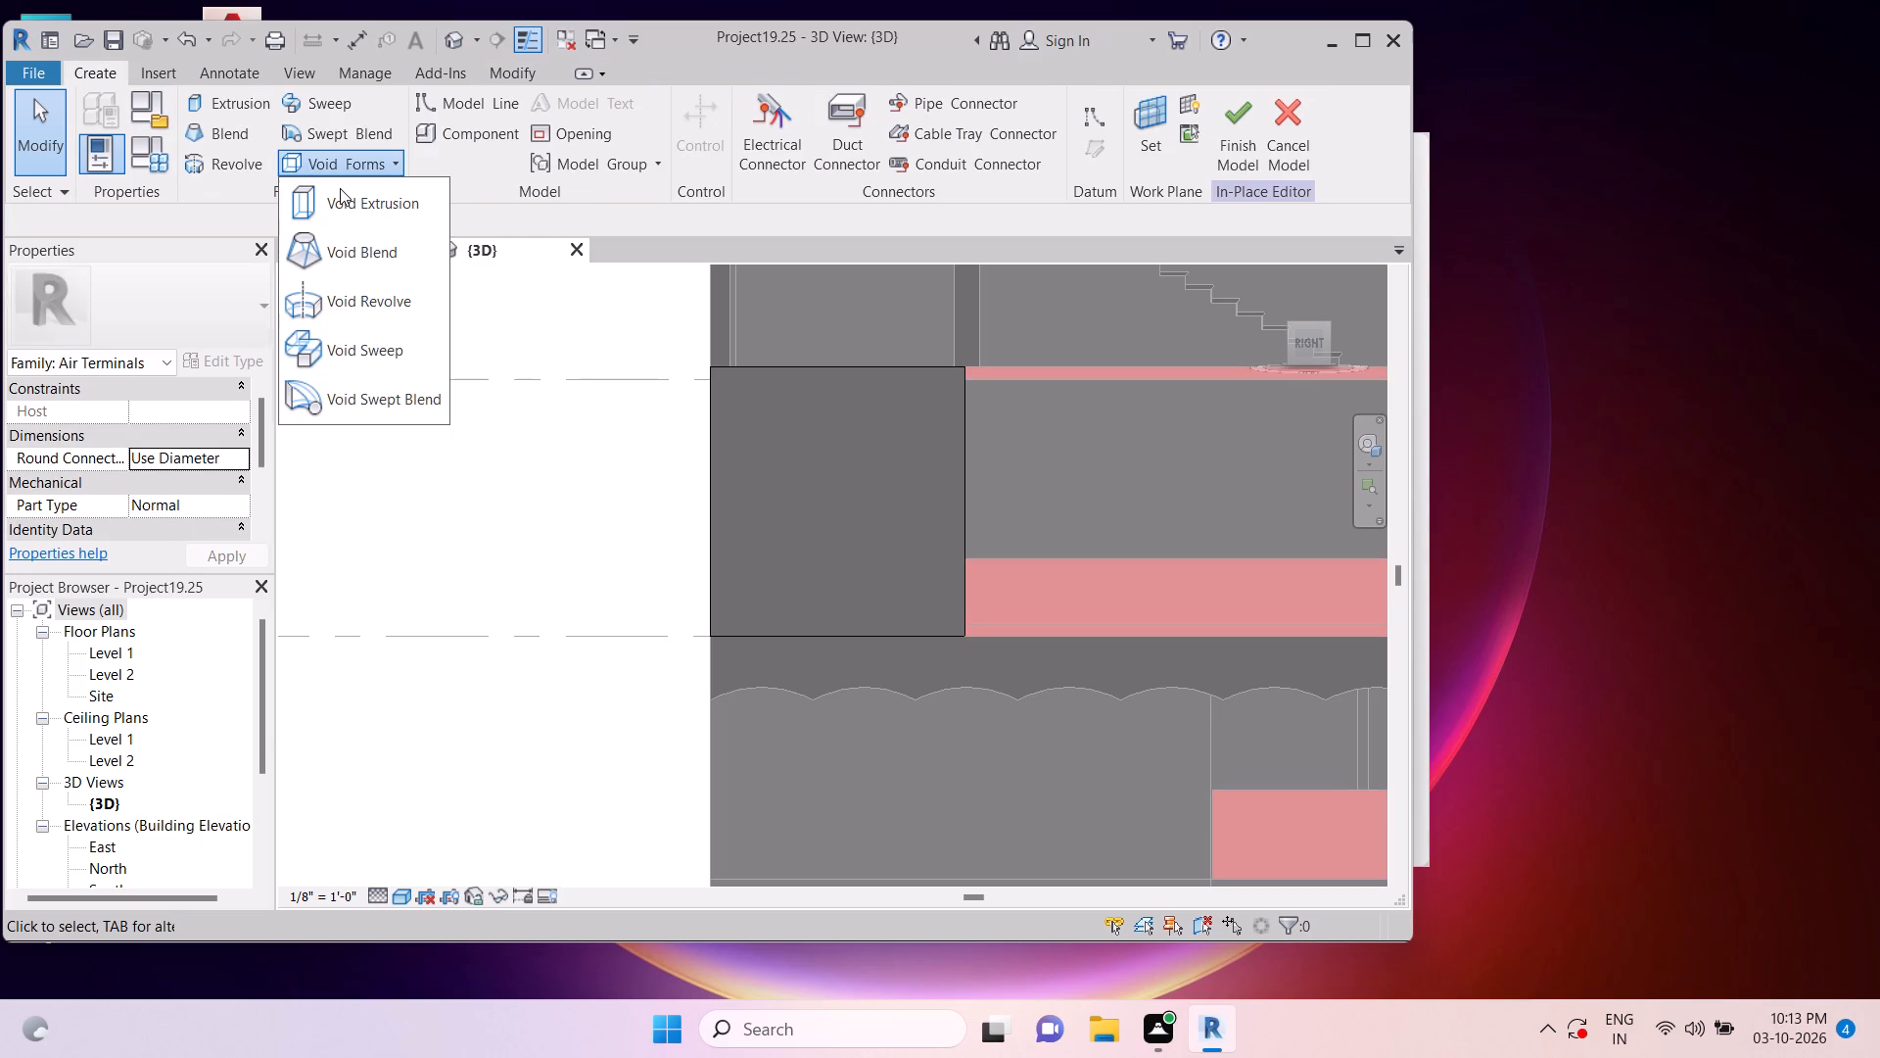
left_click(341, 188)
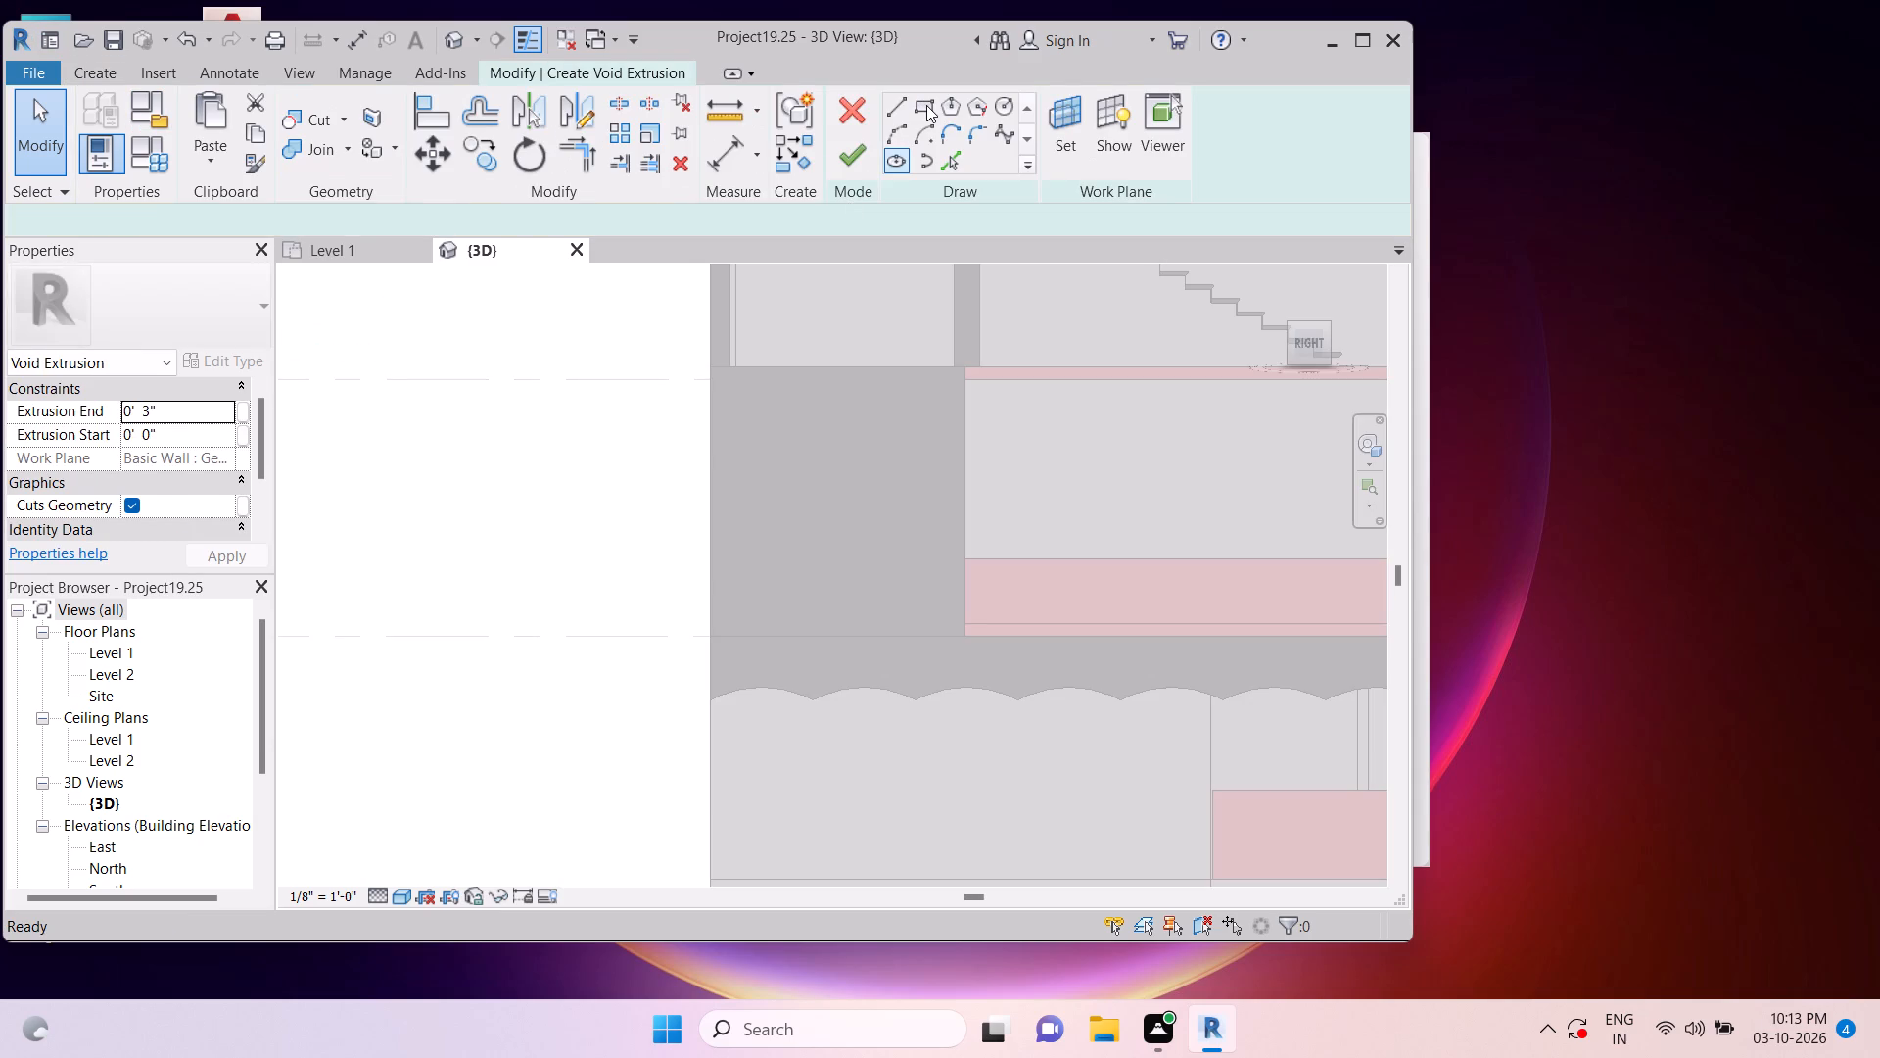
left_click(926, 105)
scroll(739, 385, "up", 7)
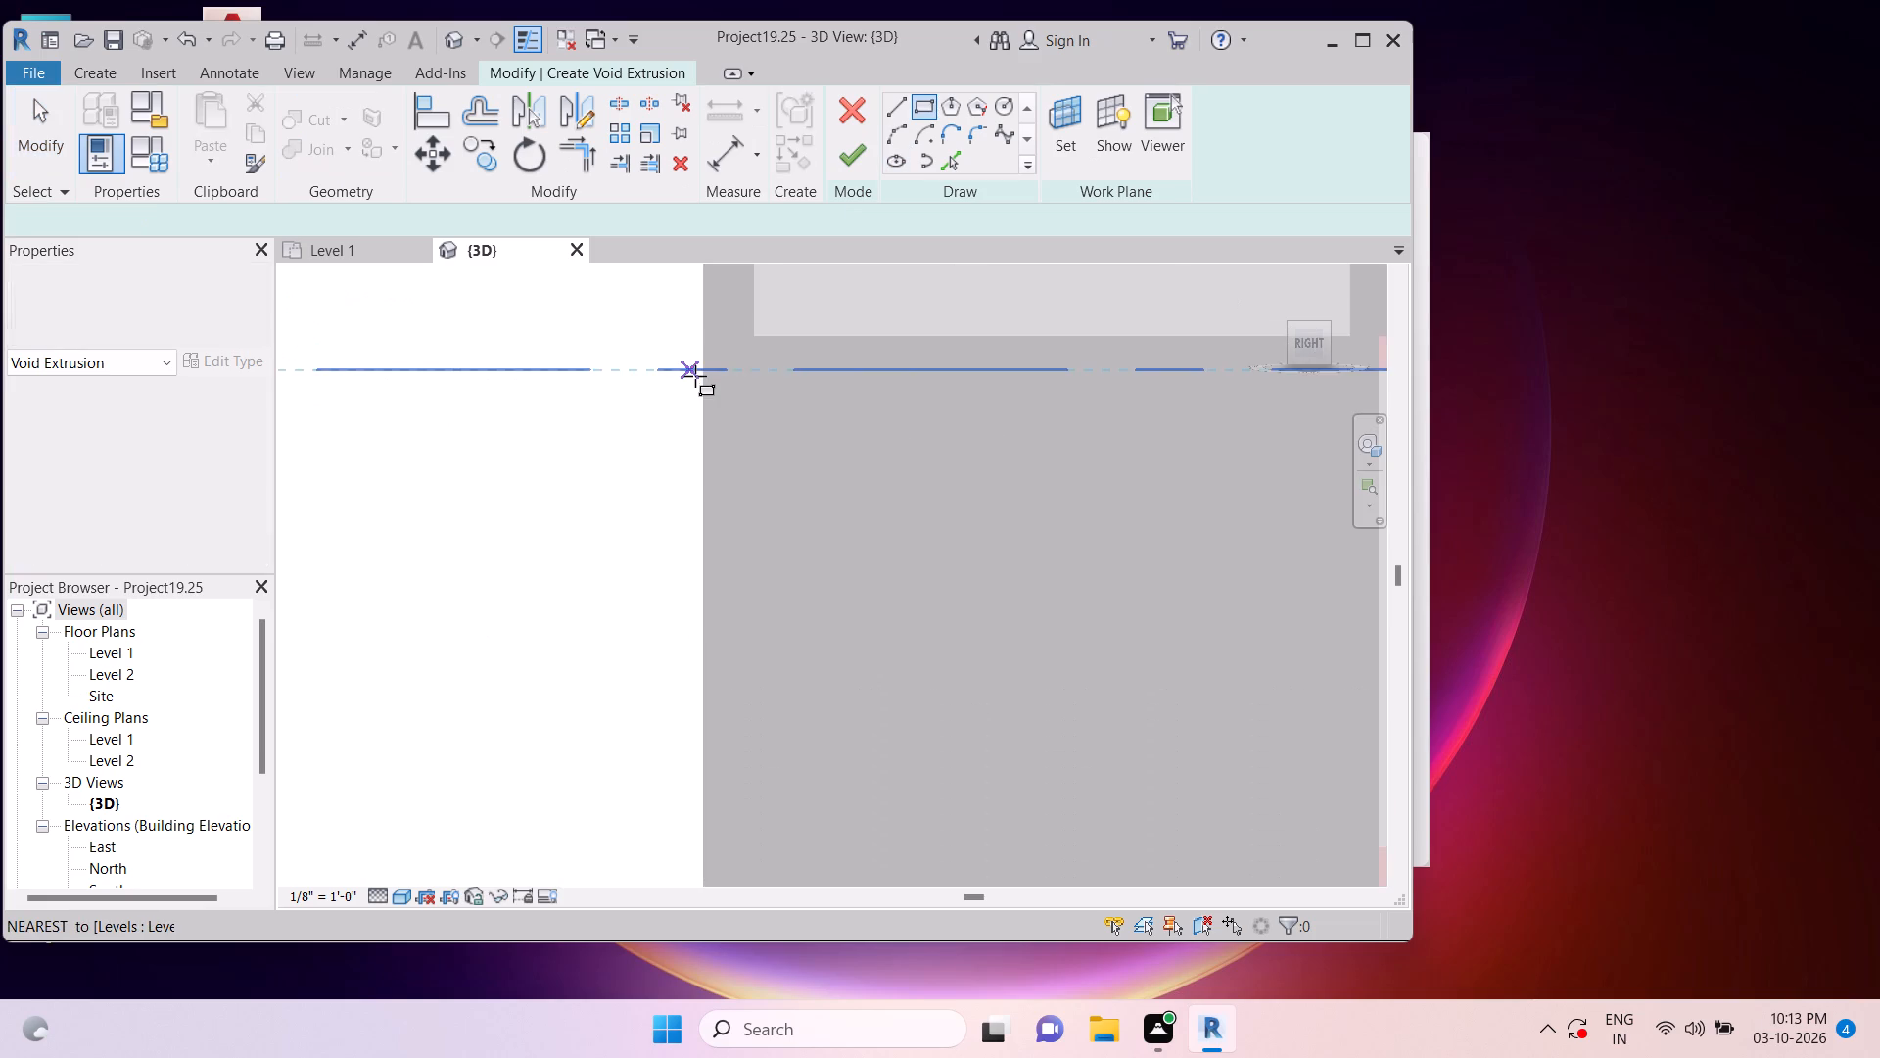
left_click(707, 340)
scroll(710, 346, "down", 5)
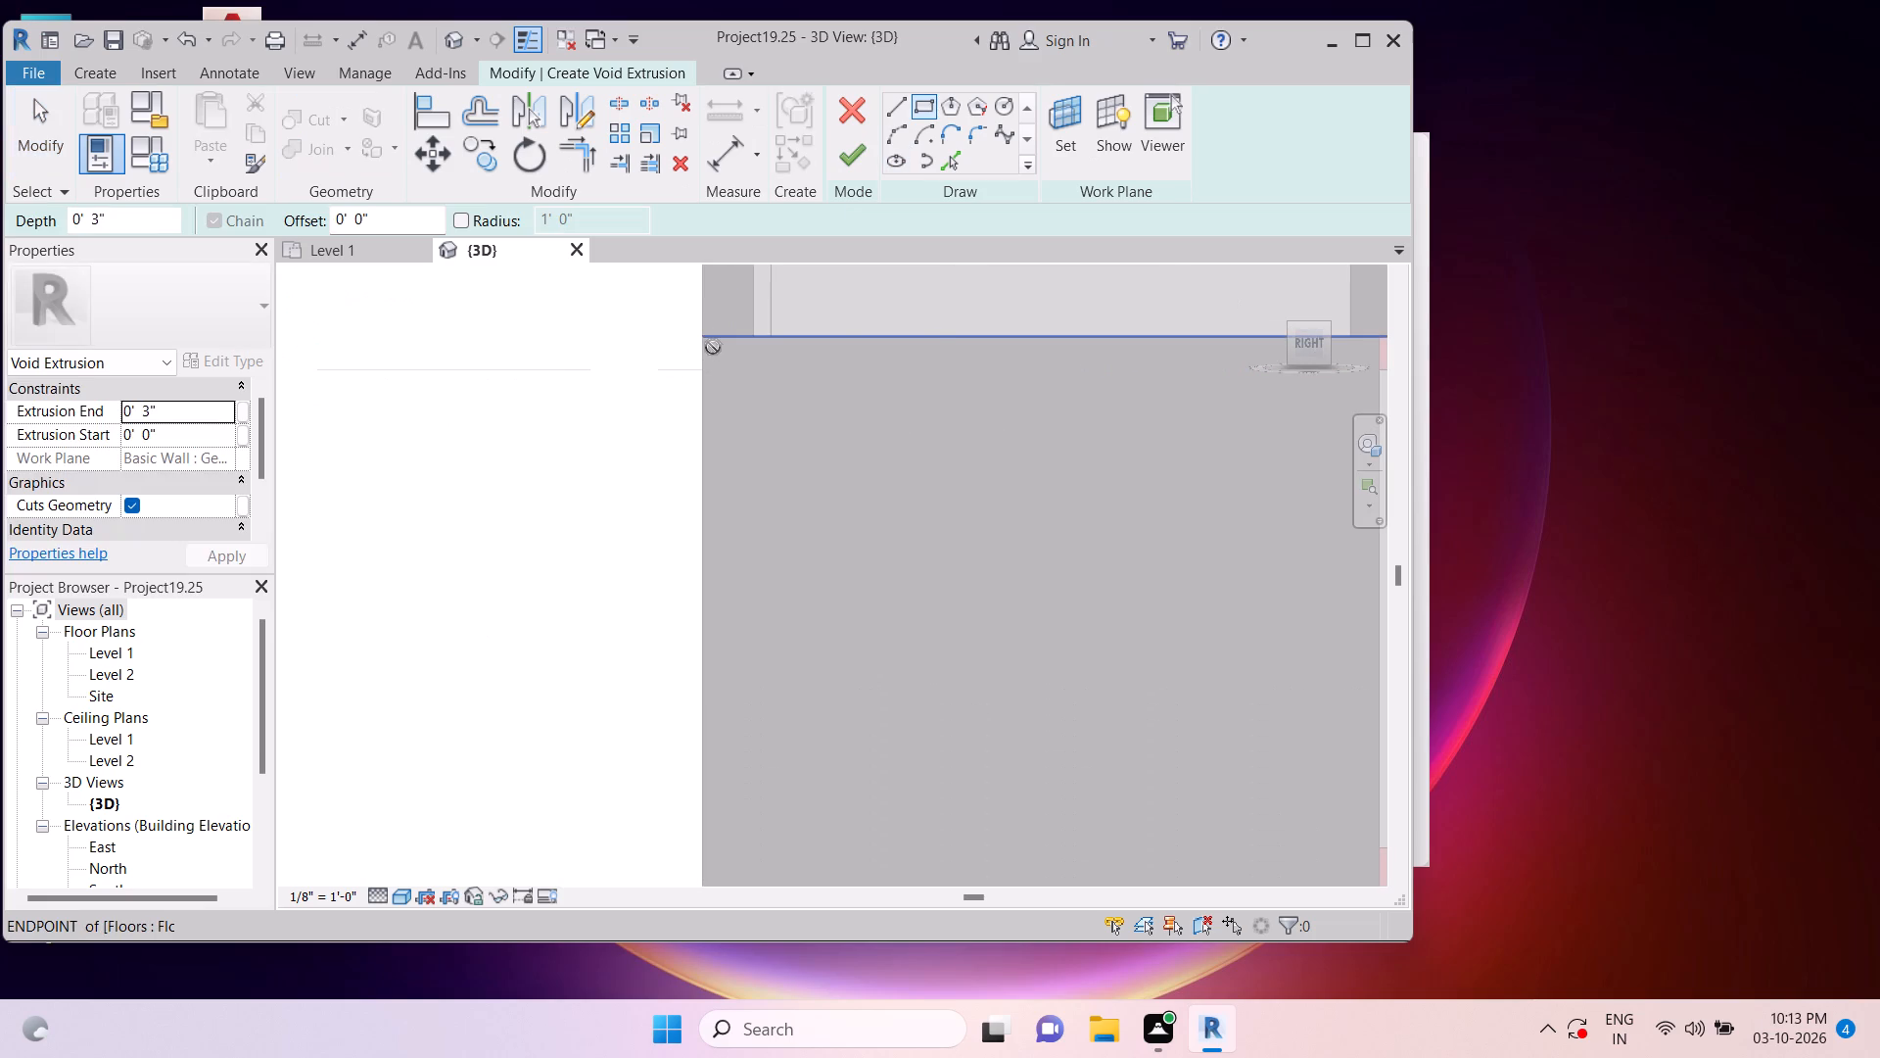
left_click(1038, 360)
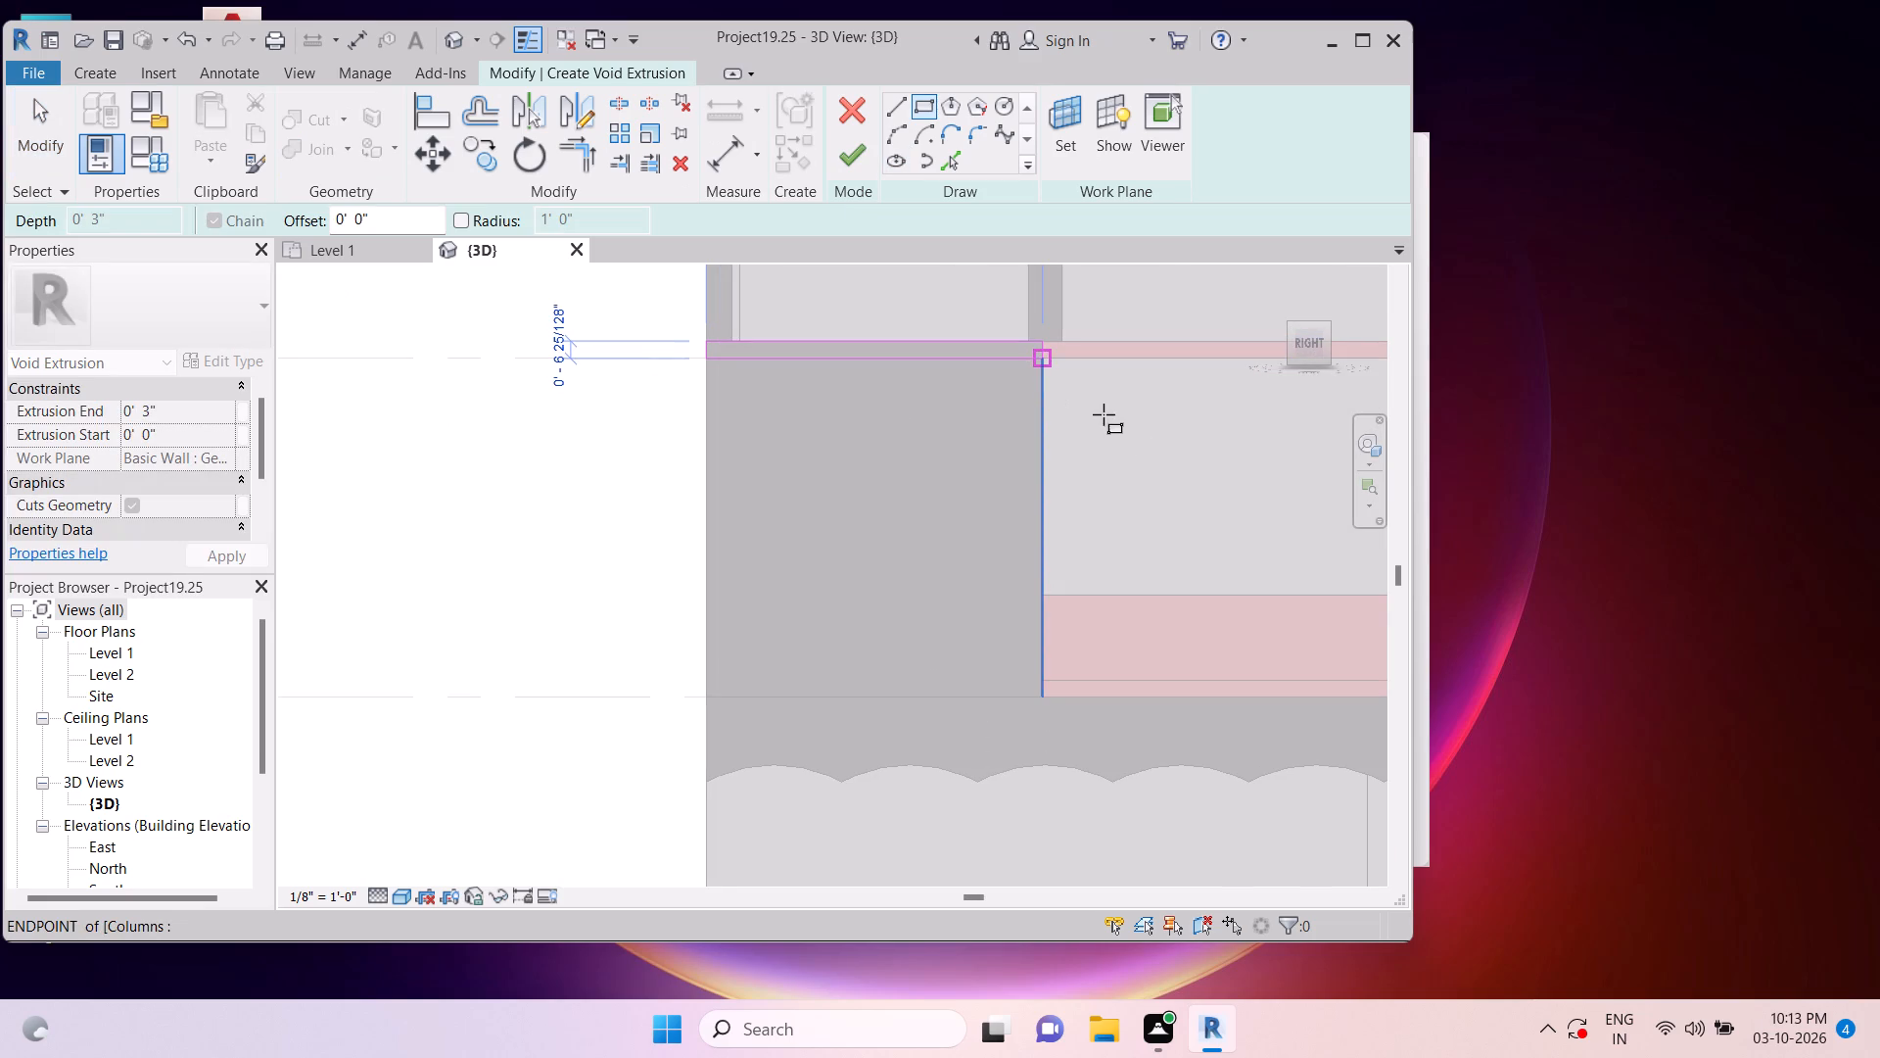
key("Escape")
key("Escape")
key("Escape")
key("Escape")
key("Escape")
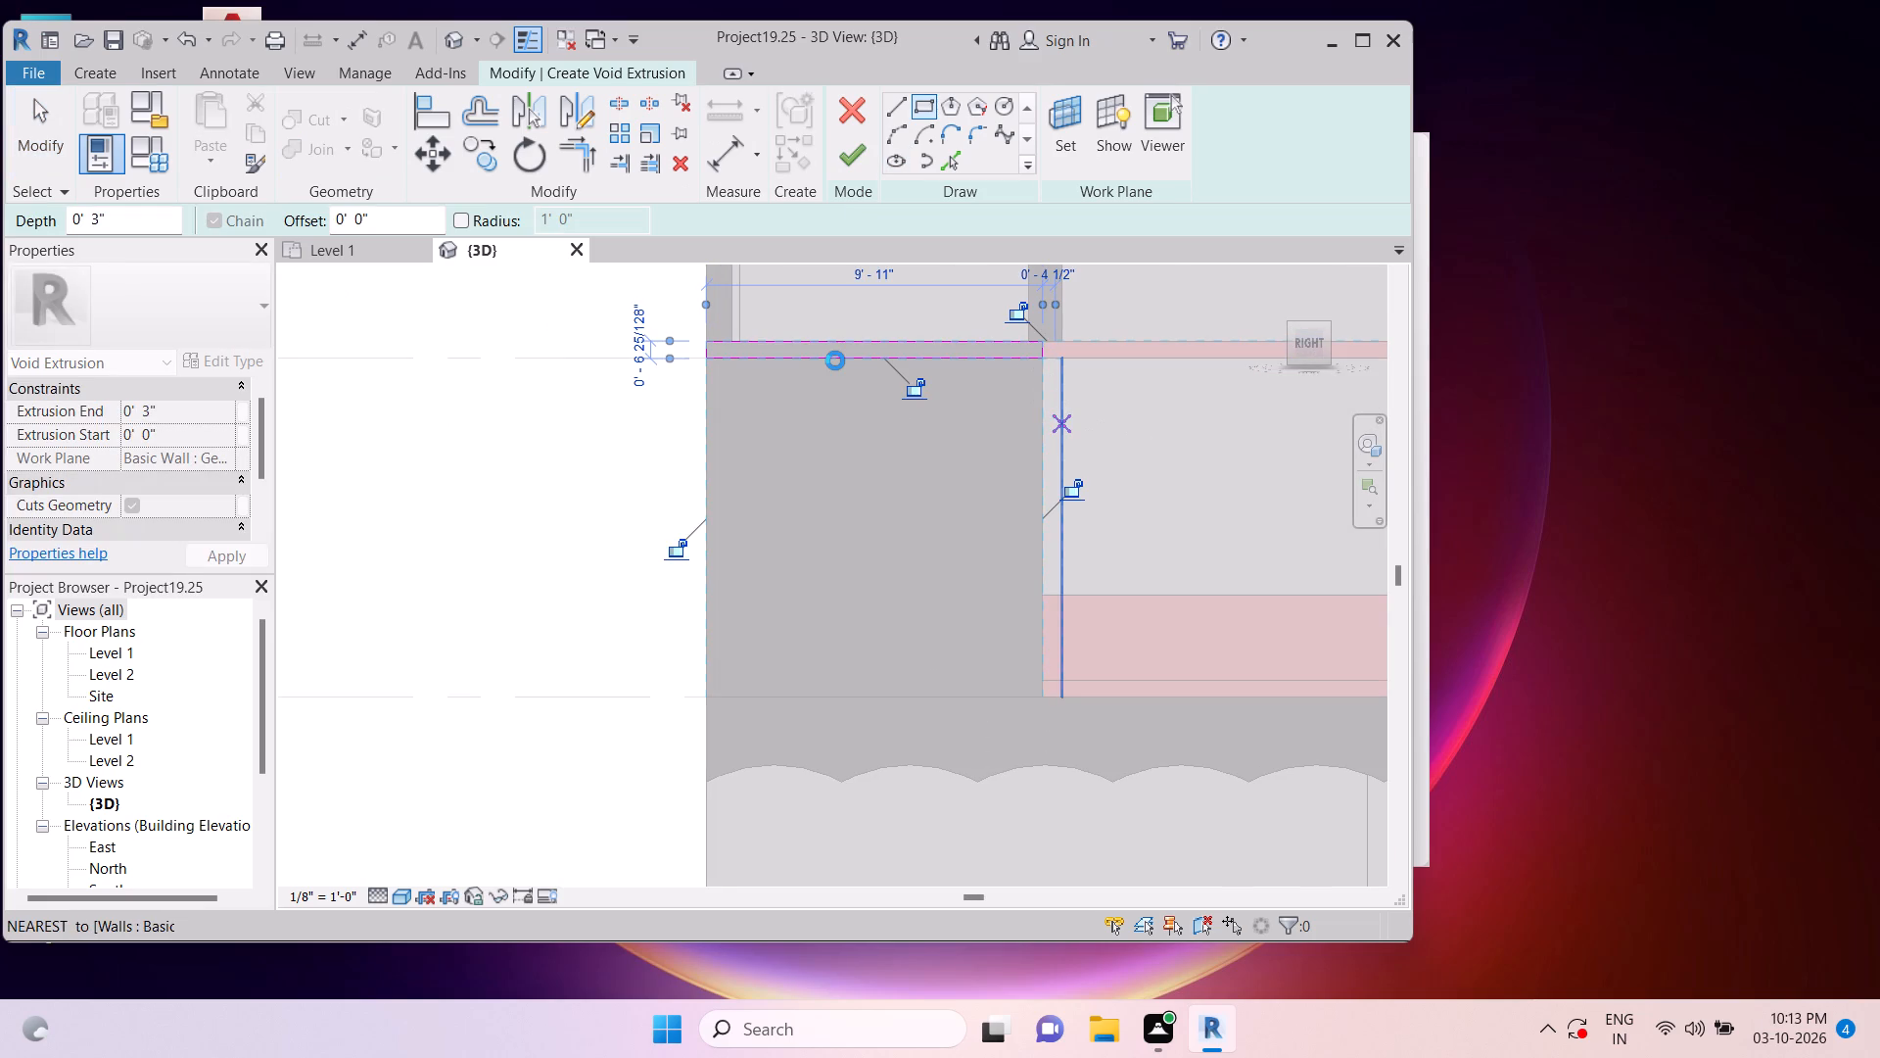
Set the void strip's height to 1" by repositioning its lower edge.
scroll(711, 355, "up", 4)
left_click(711, 361)
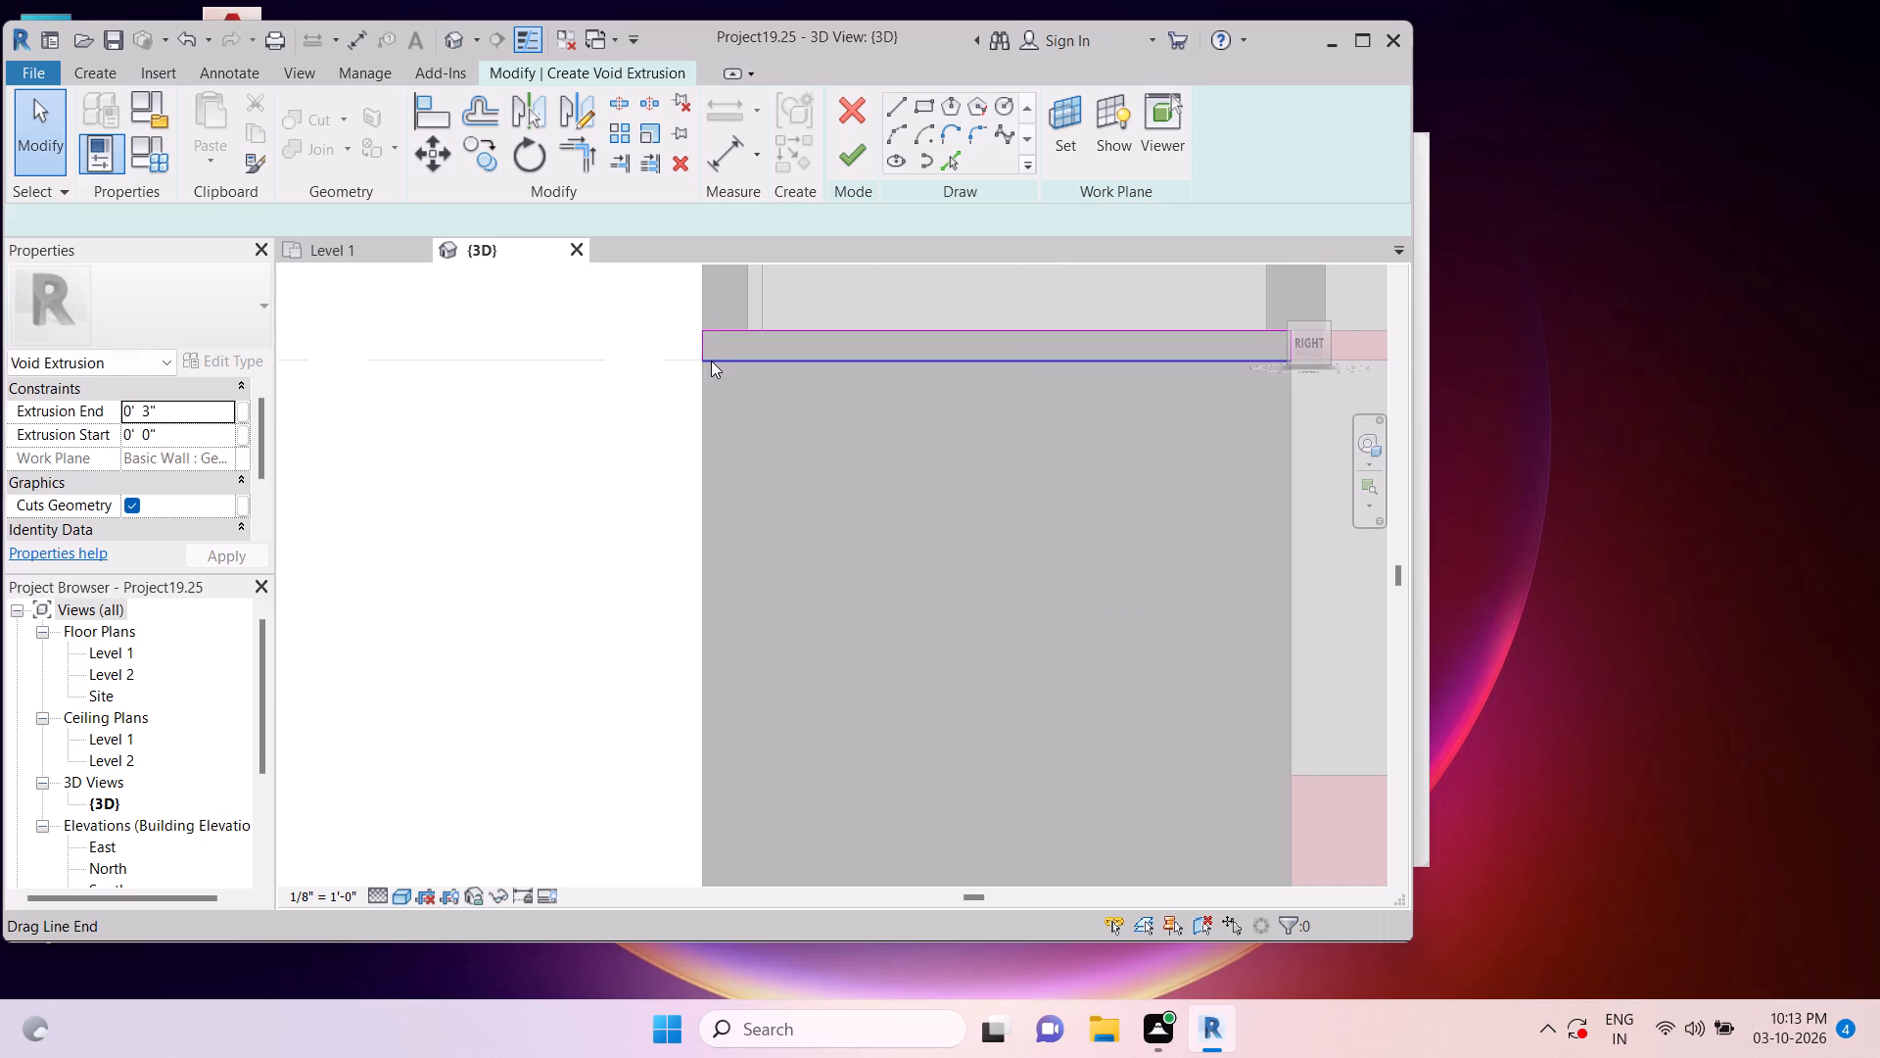
scroll(1332, 346, "up", 5)
scroll(1264, 443, "up", 1)
middle_click_drag(1261, 443, 1195, 454)
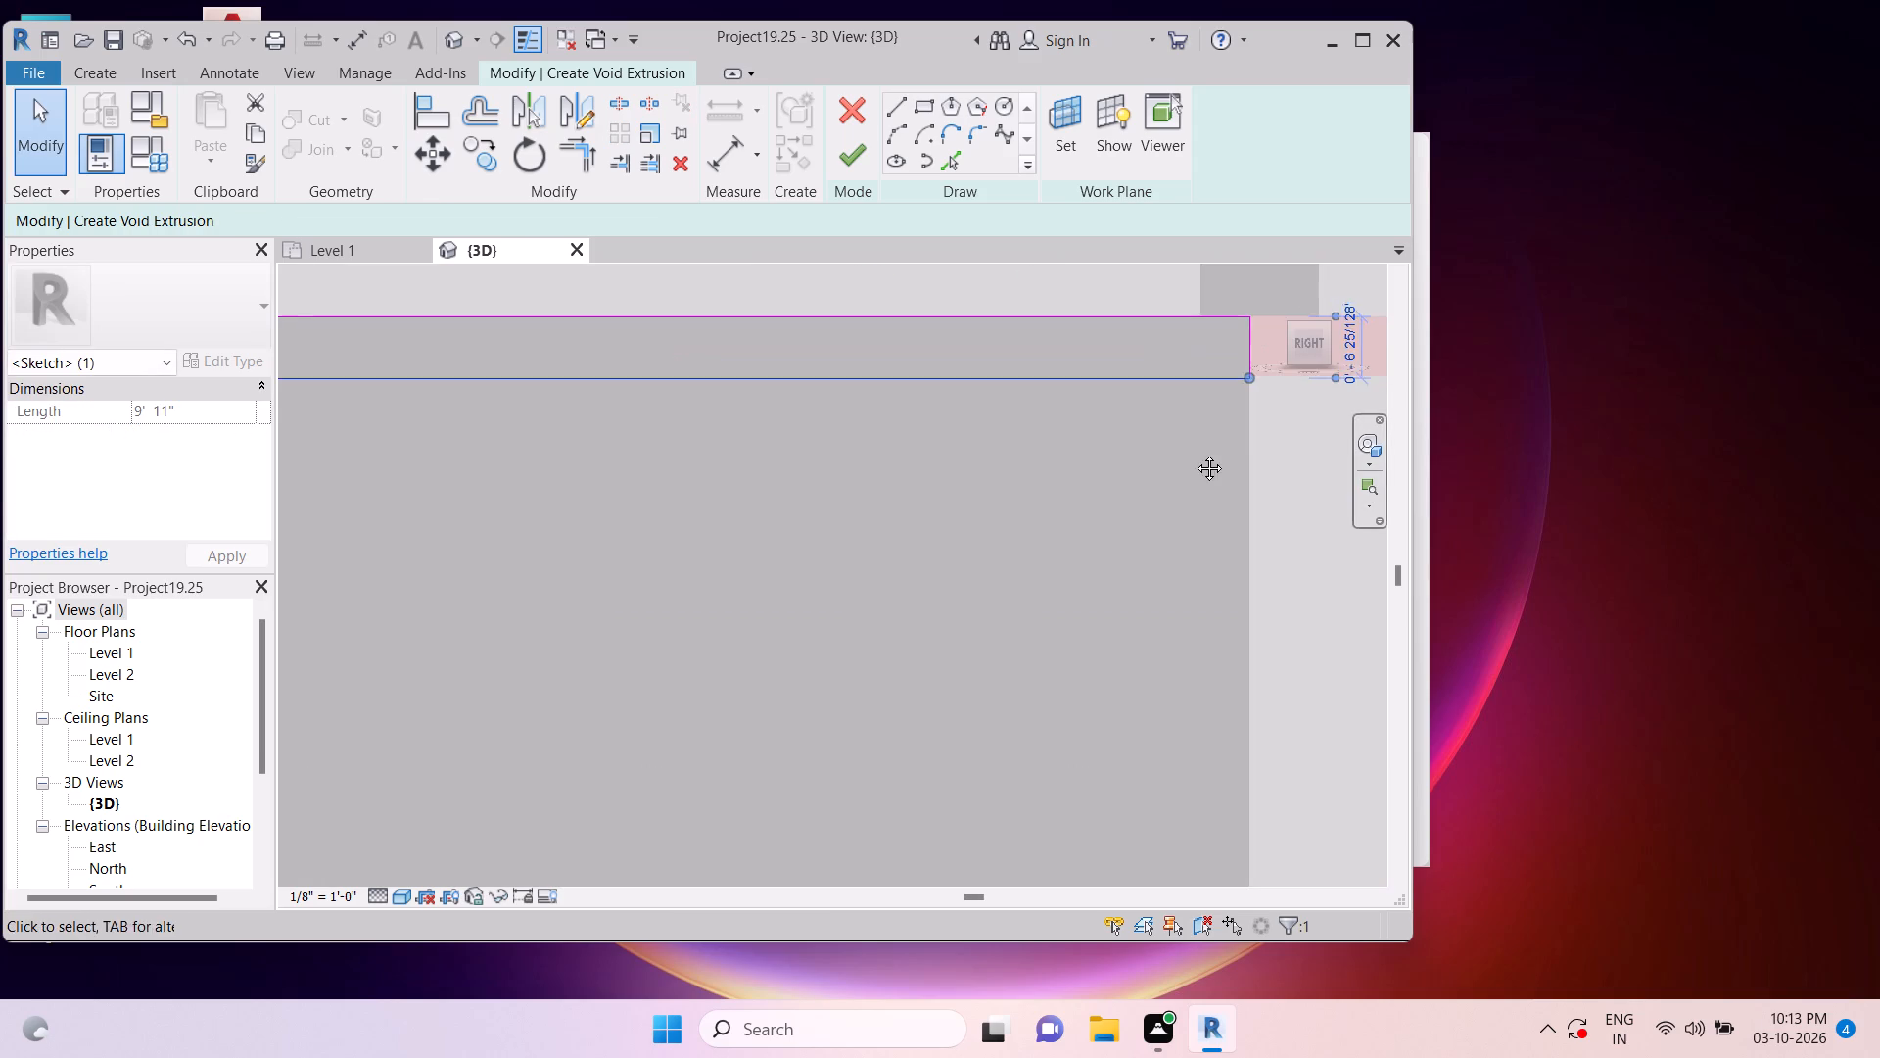
middle_click_drag(1195, 454, 956, 499)
left_click(1062, 401)
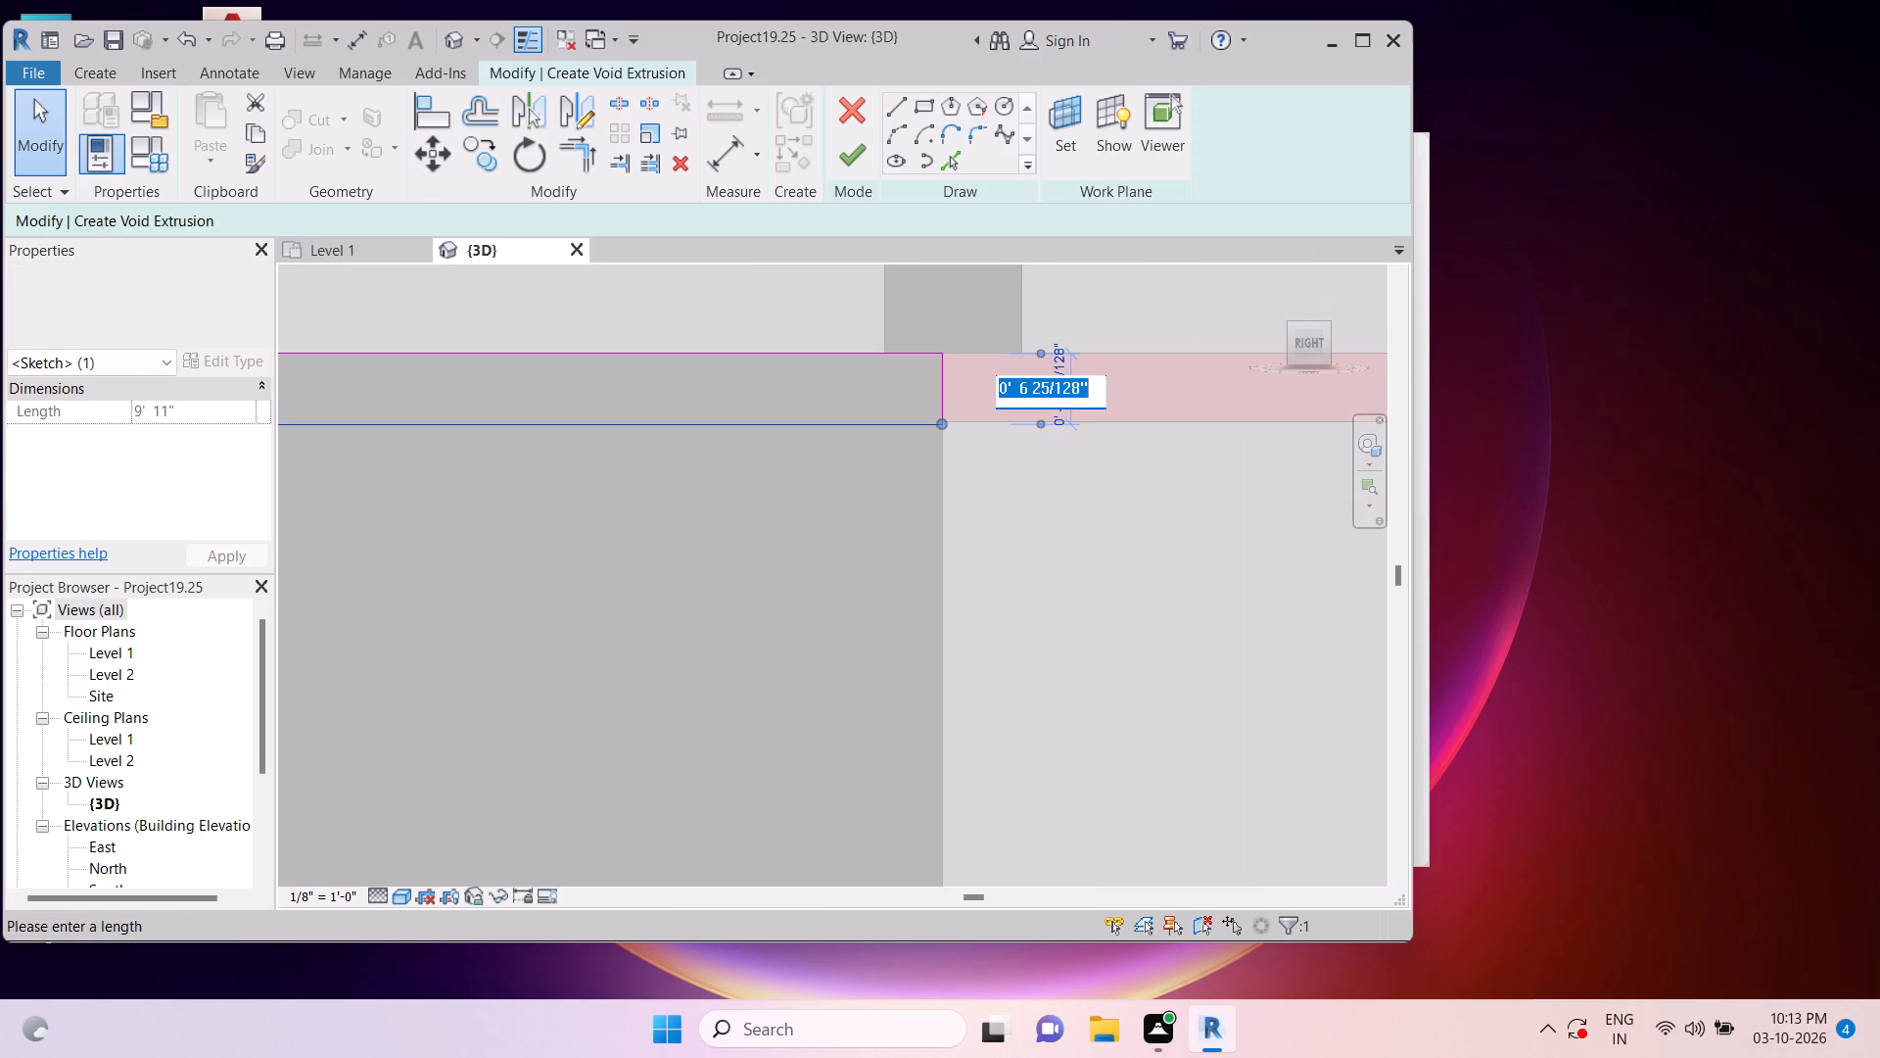
key("0")
key("BackSpace")
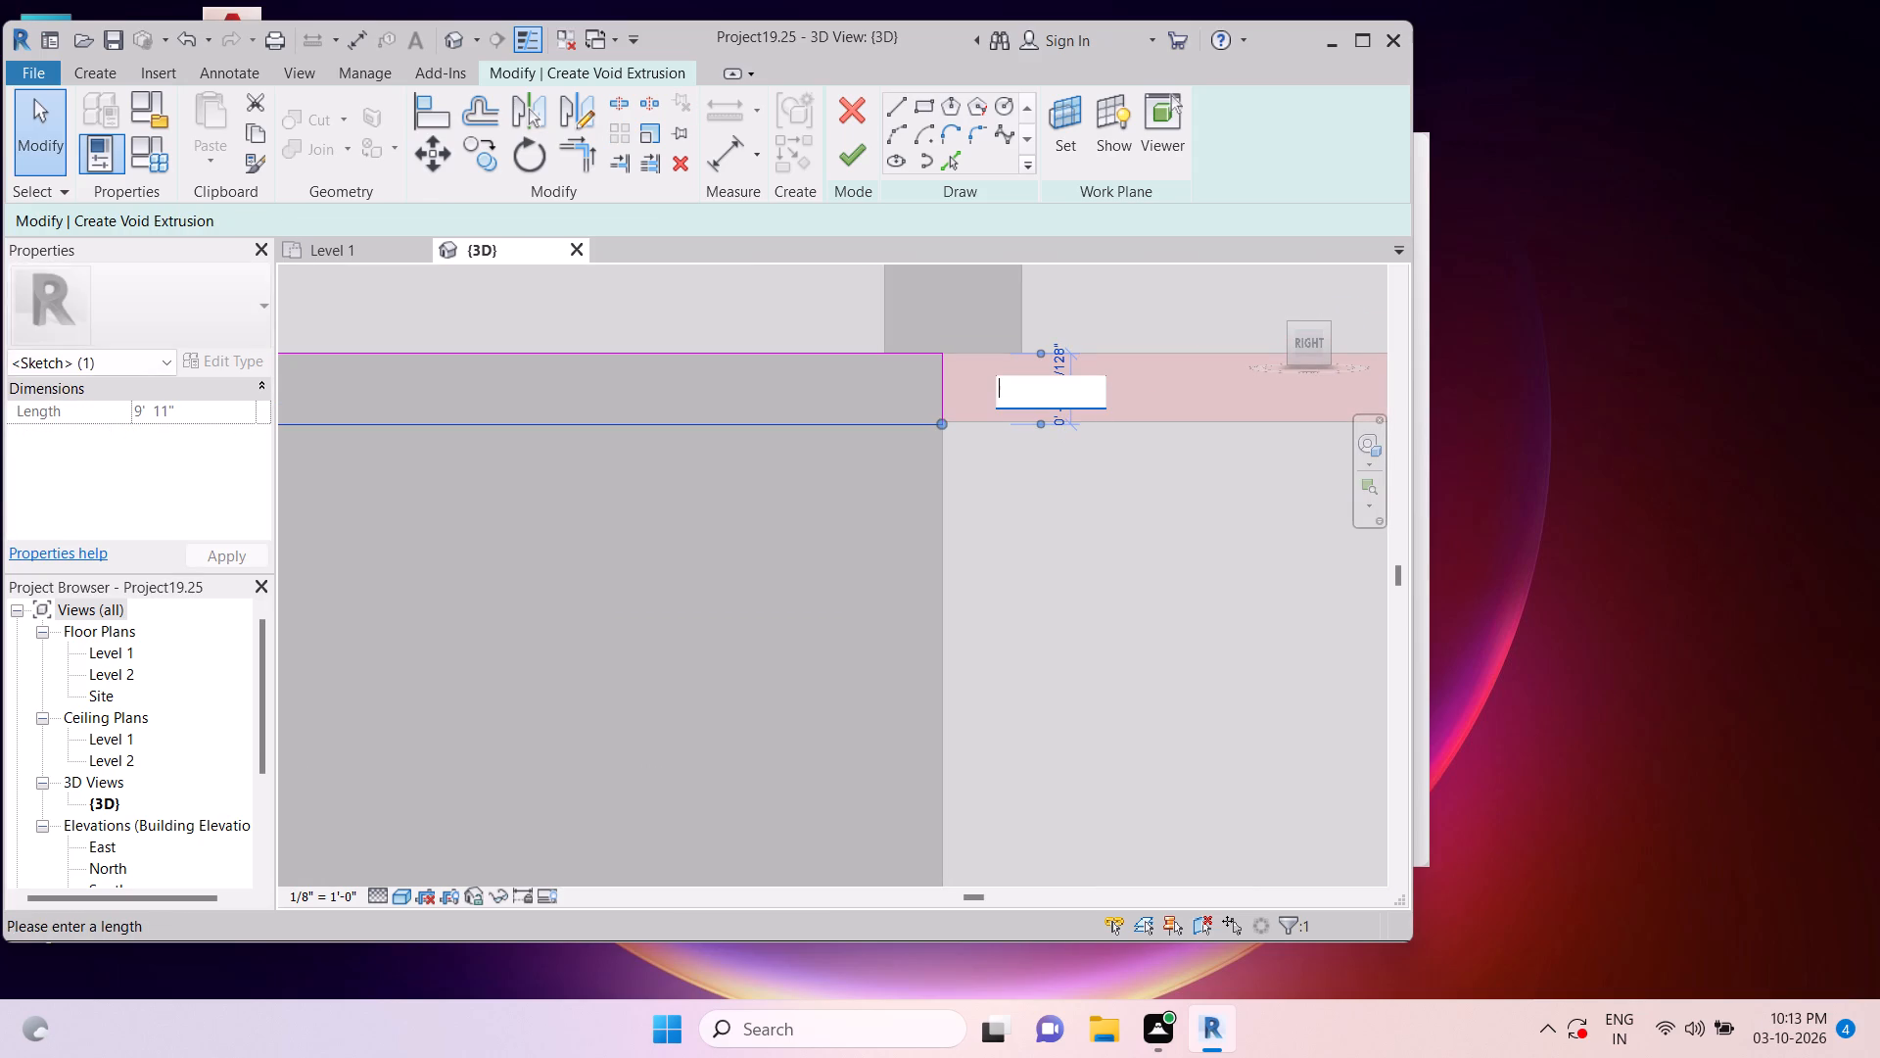
type("1\"")
key("Return")
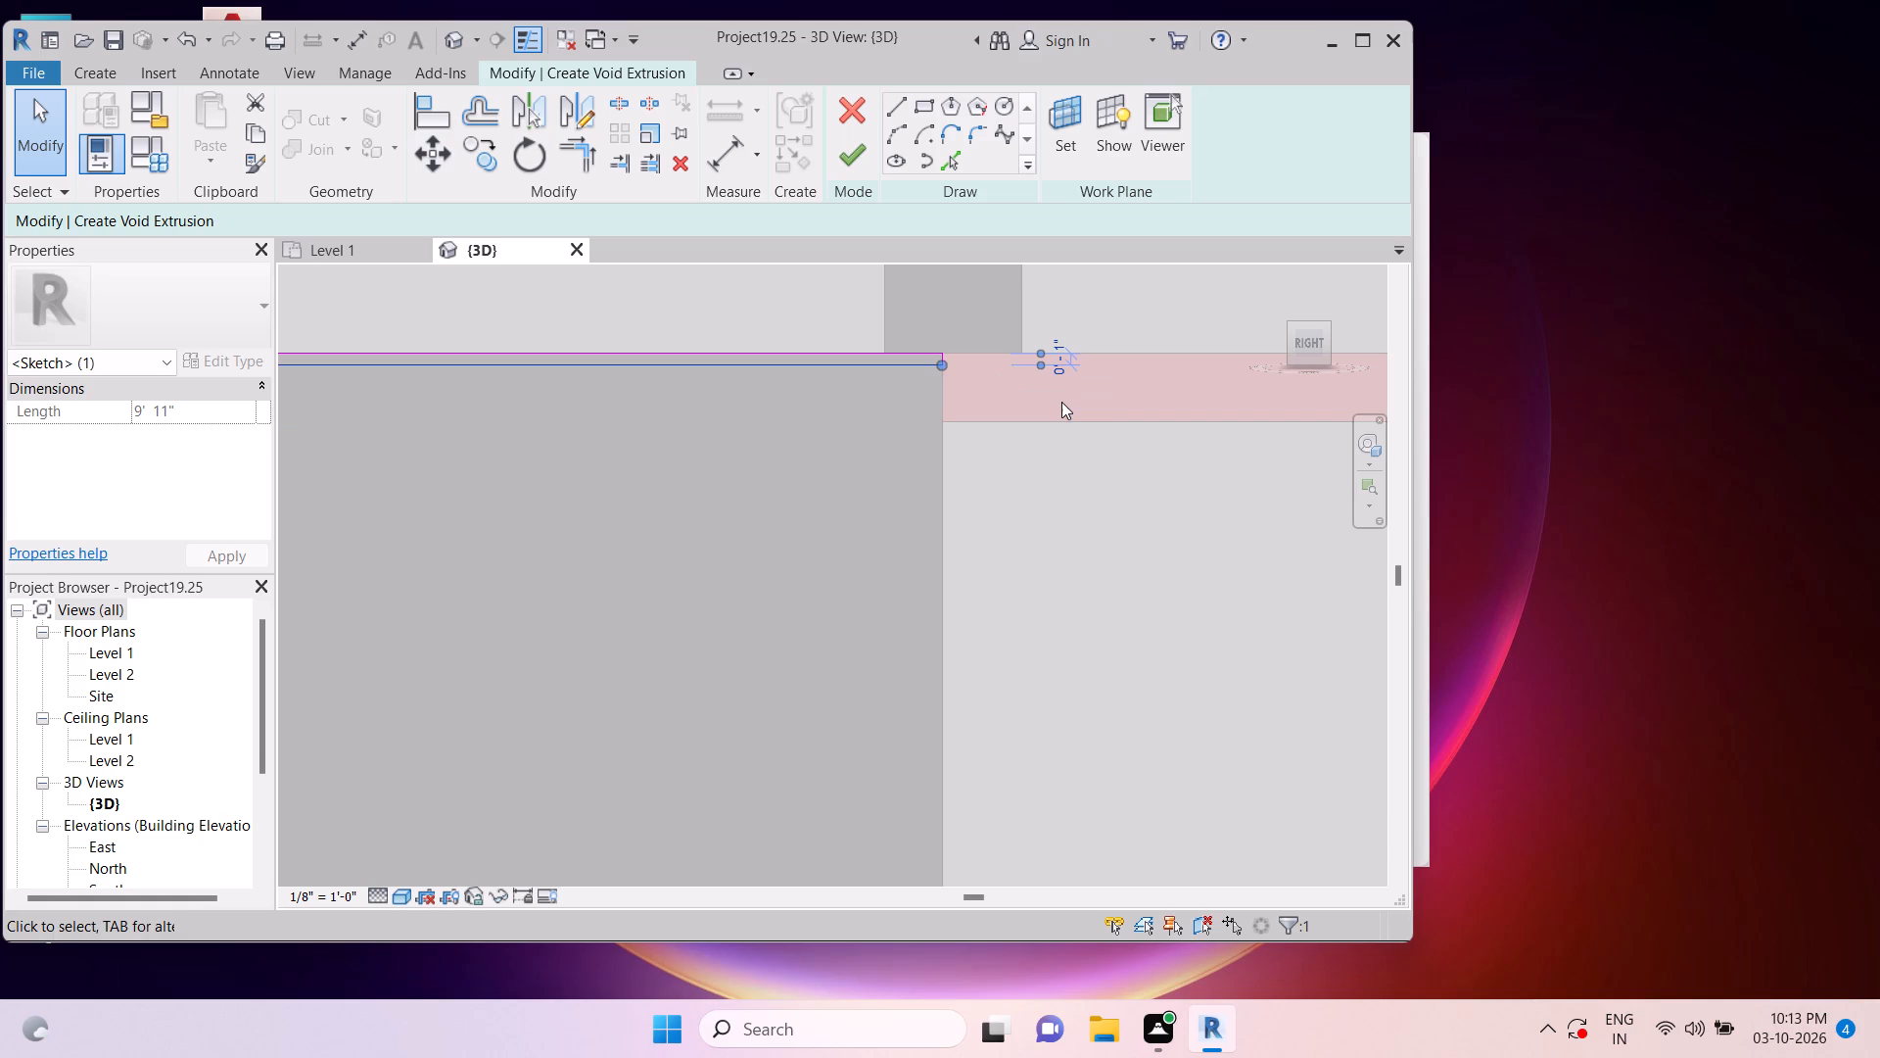
Set the void extrusion's Extrusion End to 2".
key("Escape")
scroll(1063, 400, "down", 2)
scroll(908, 448, "down", 2)
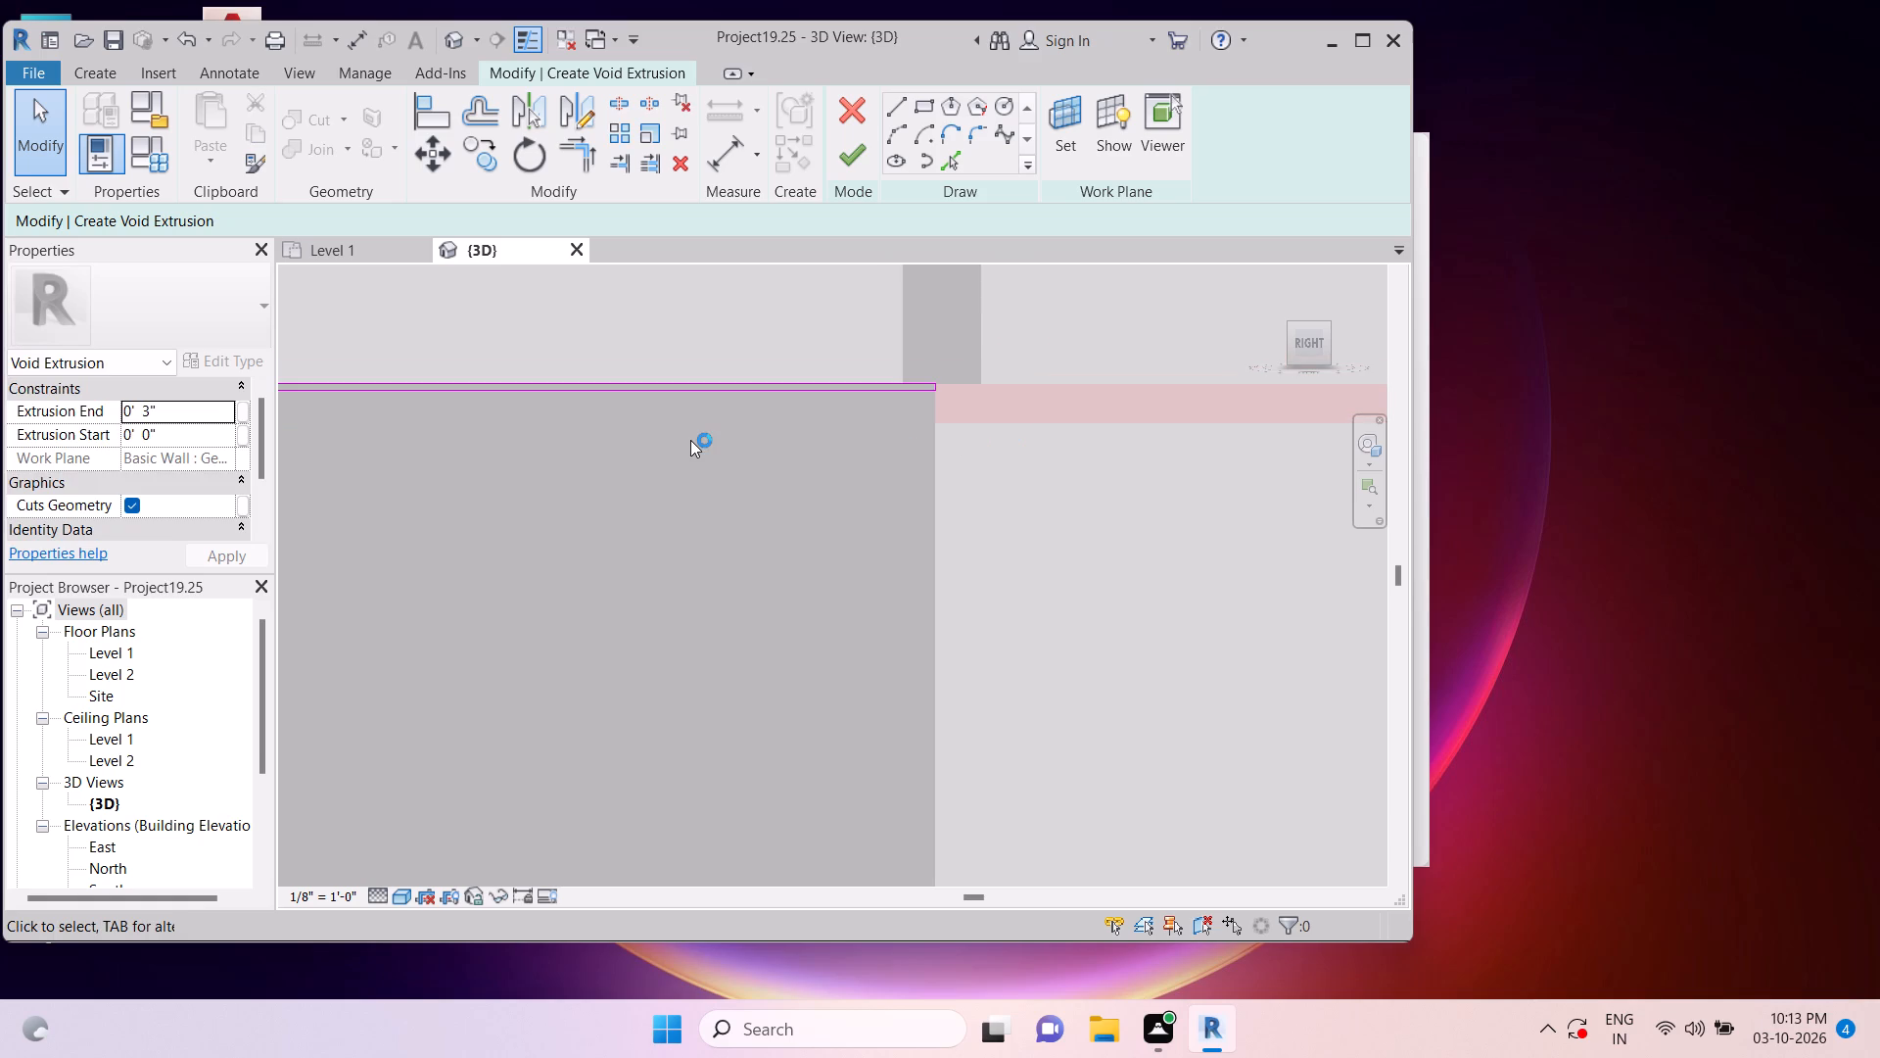
middle_click_drag(692, 439, 879, 441)
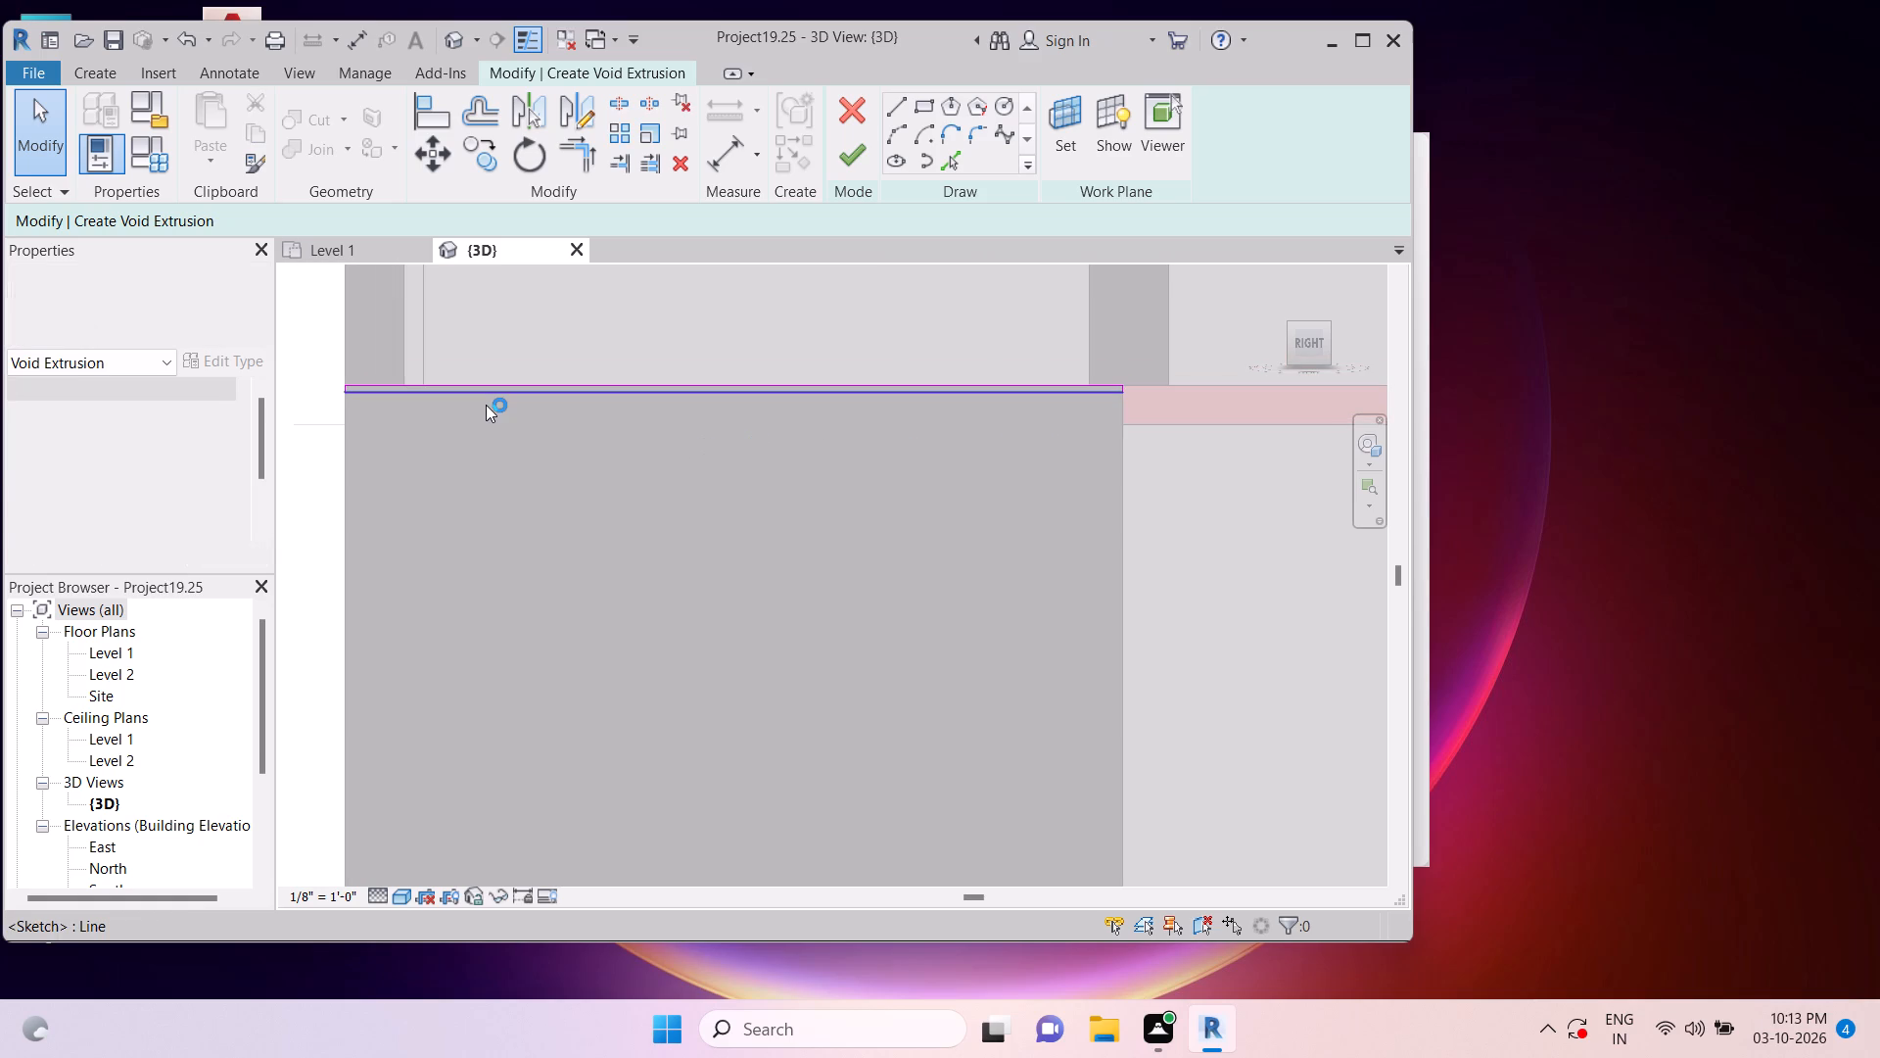
left_click(195, 418)
key("2")
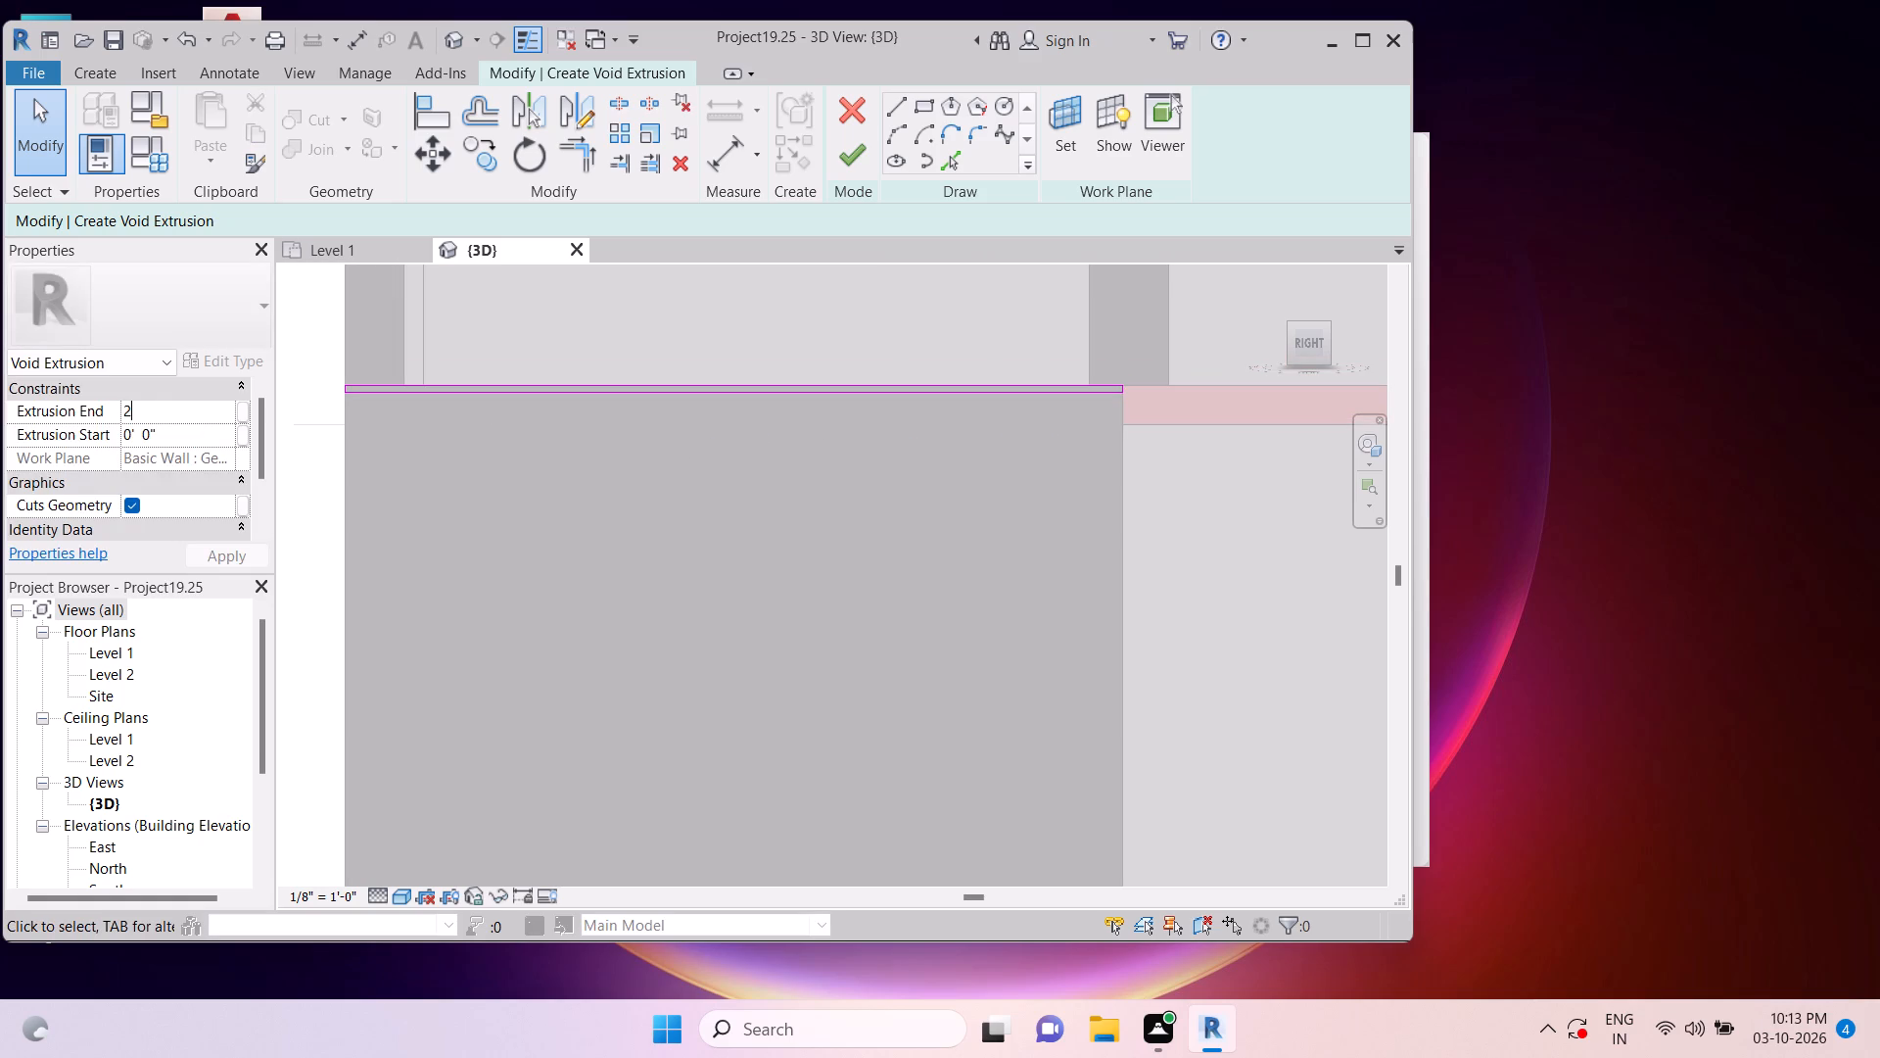
key("shift+quotedbl")
key("Return")
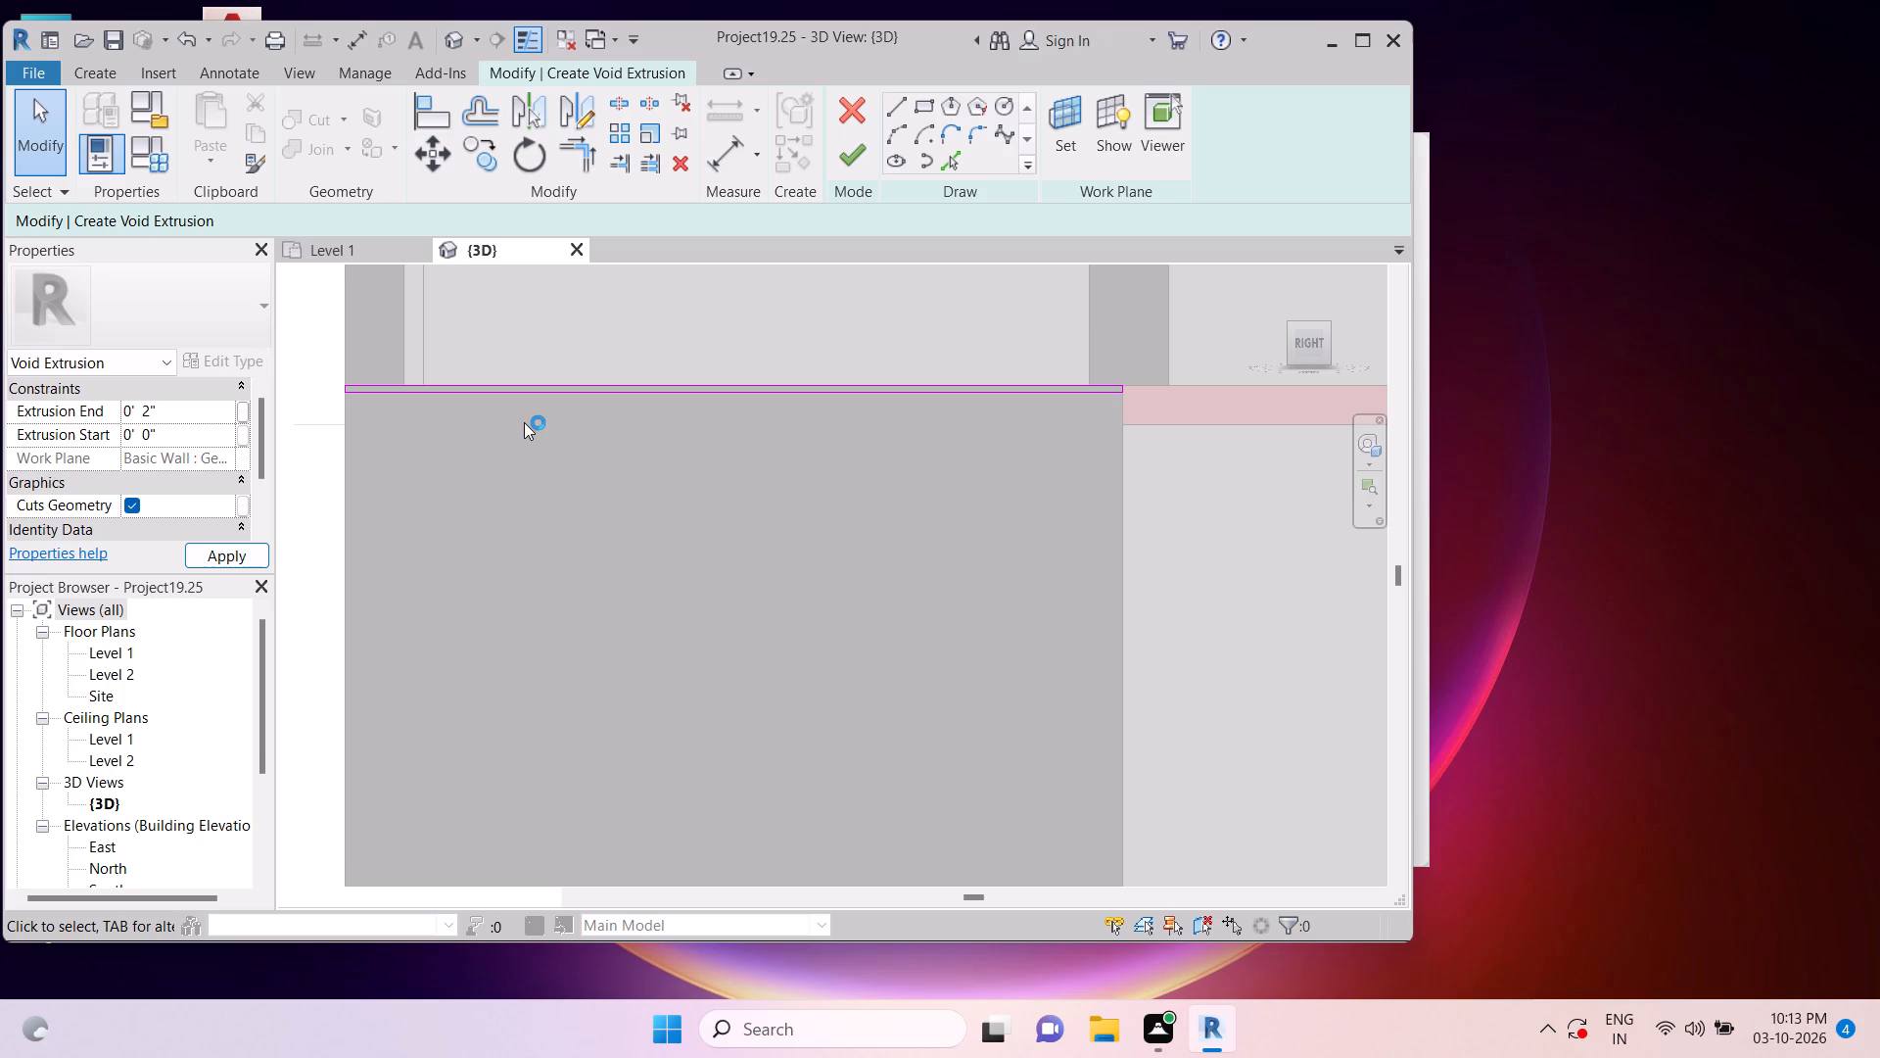
key("Escape")
key("Escape")
key("Escape")
middle_click_drag(447, 433, 514, 433)
key("Escape")
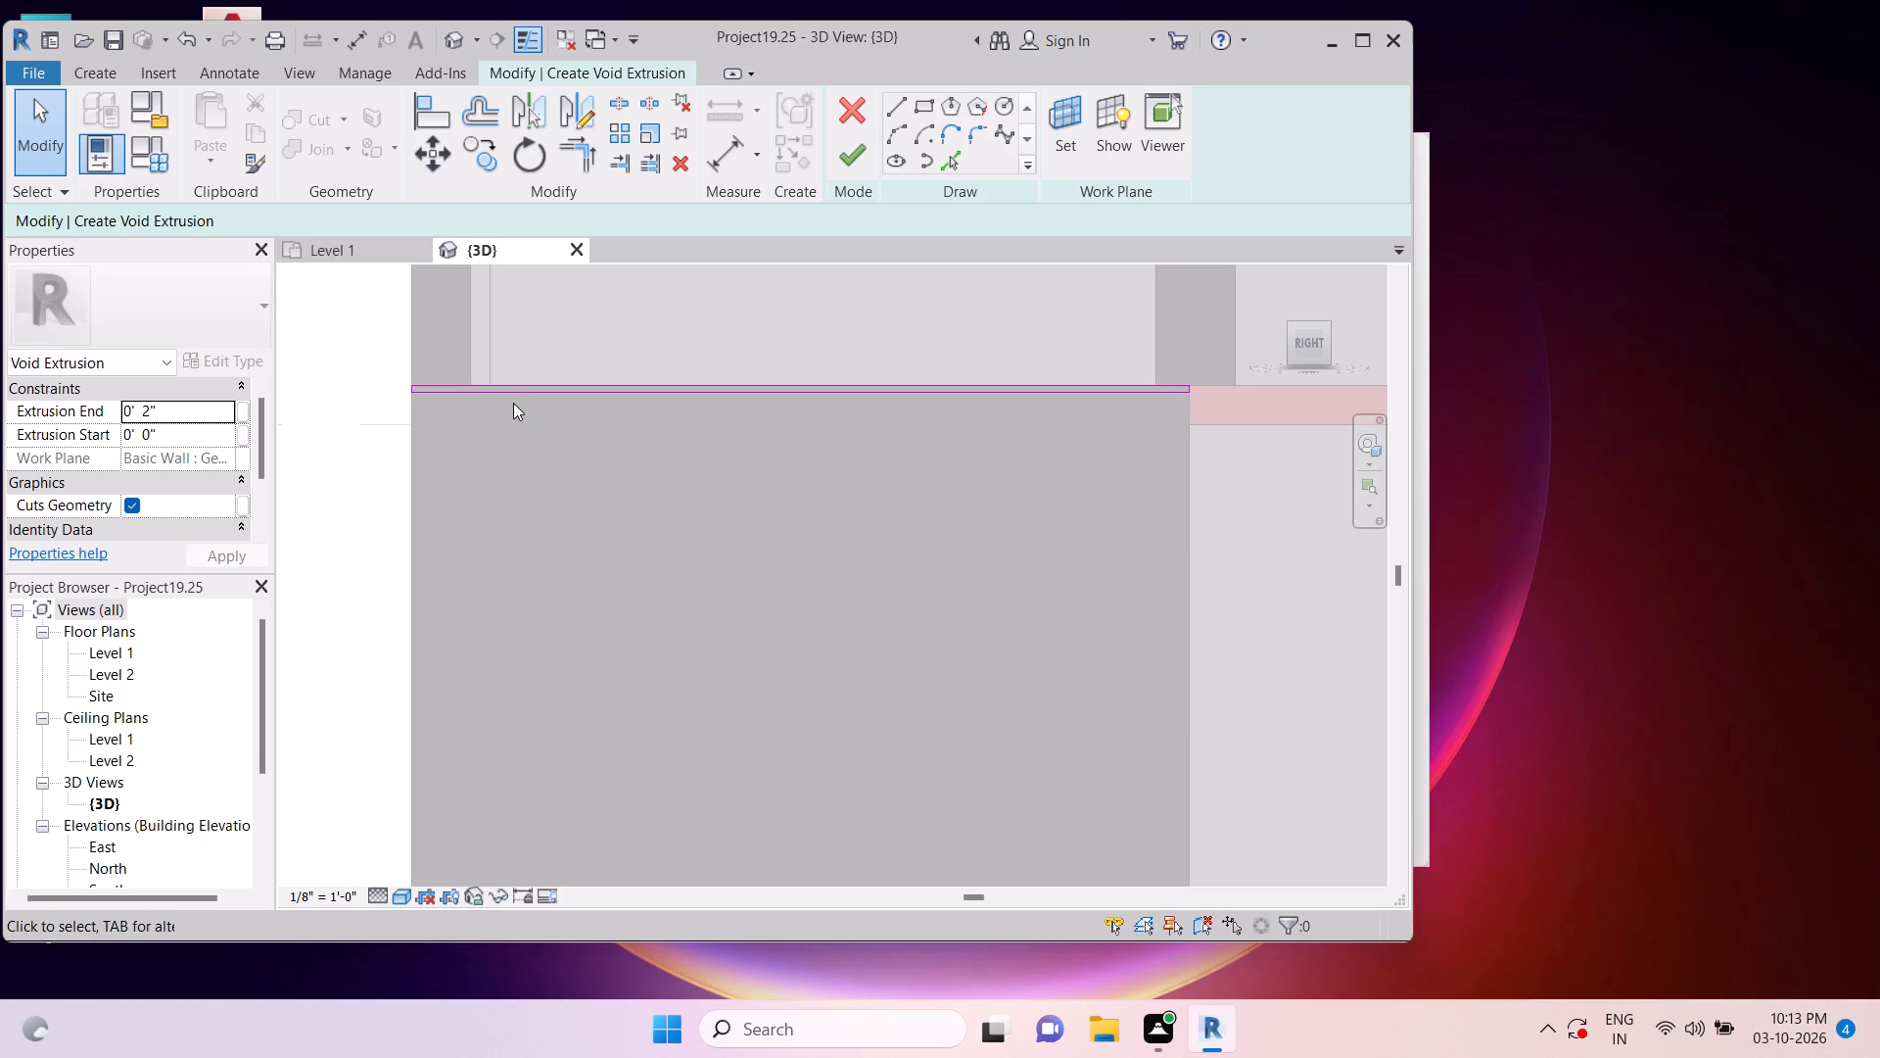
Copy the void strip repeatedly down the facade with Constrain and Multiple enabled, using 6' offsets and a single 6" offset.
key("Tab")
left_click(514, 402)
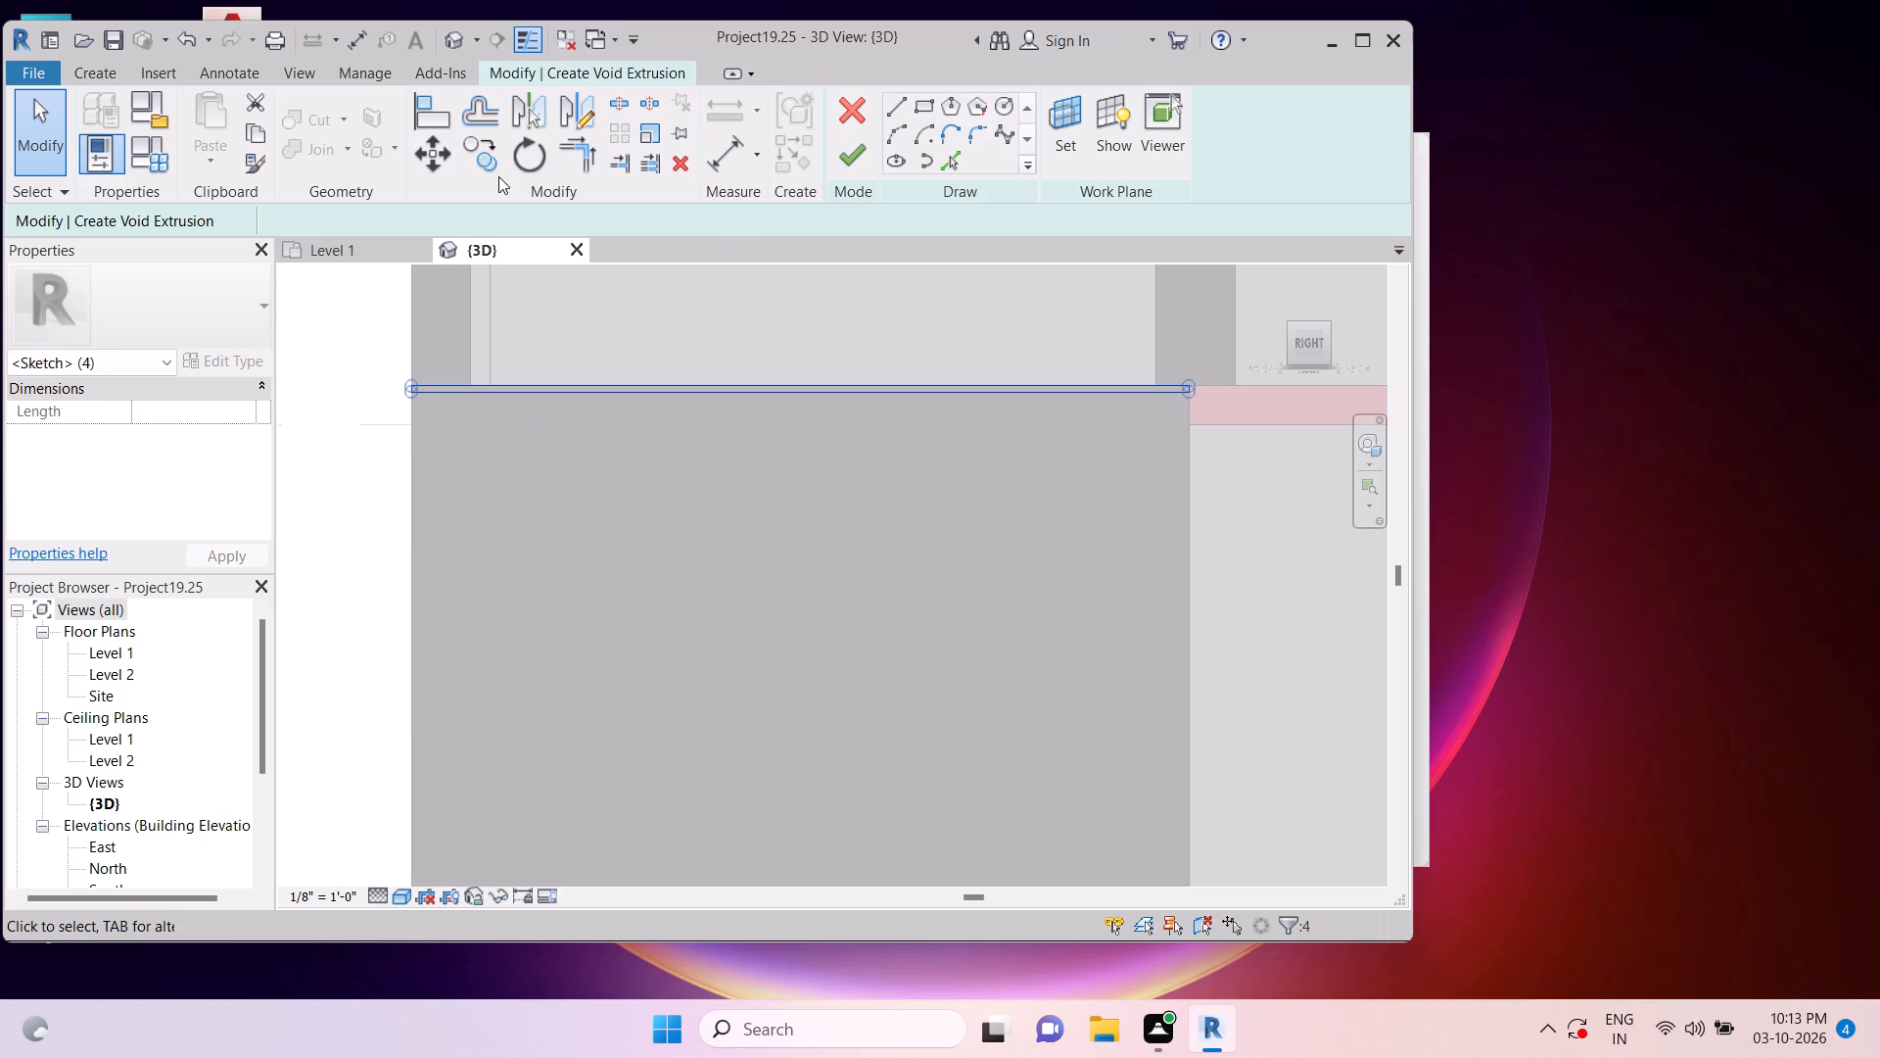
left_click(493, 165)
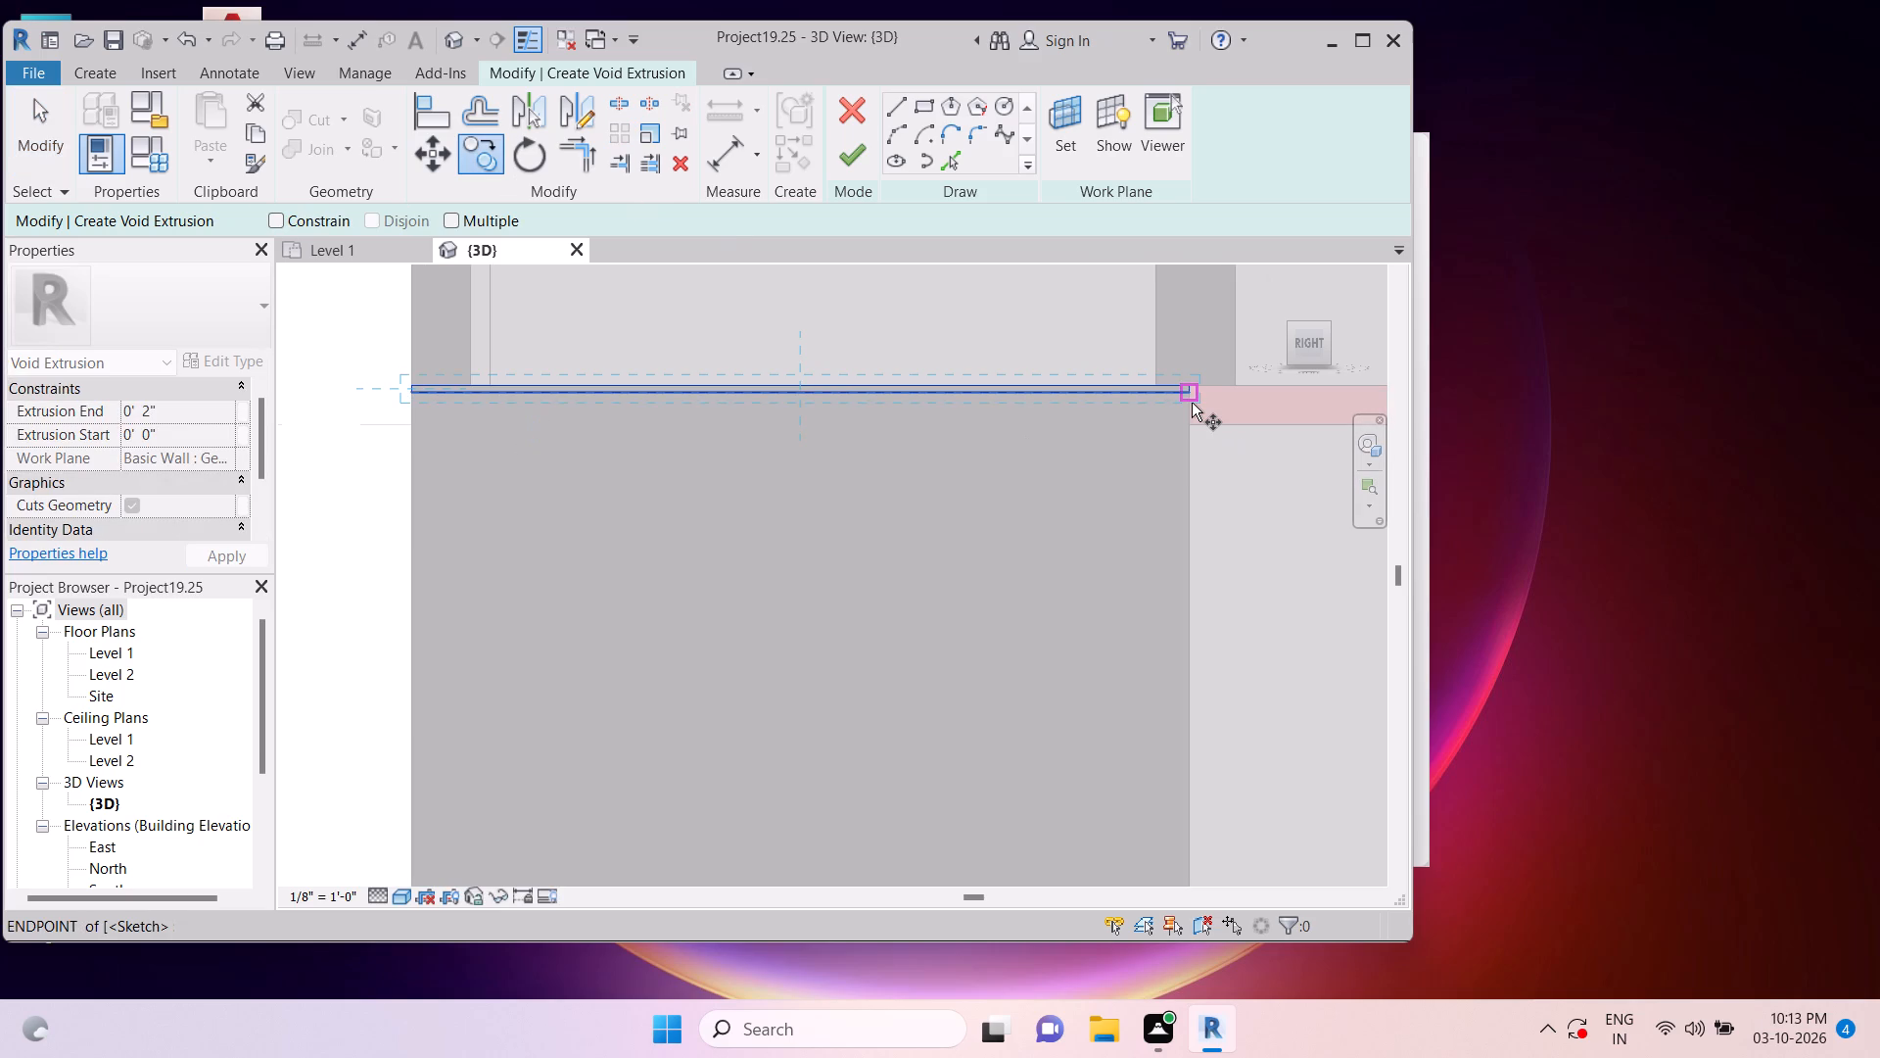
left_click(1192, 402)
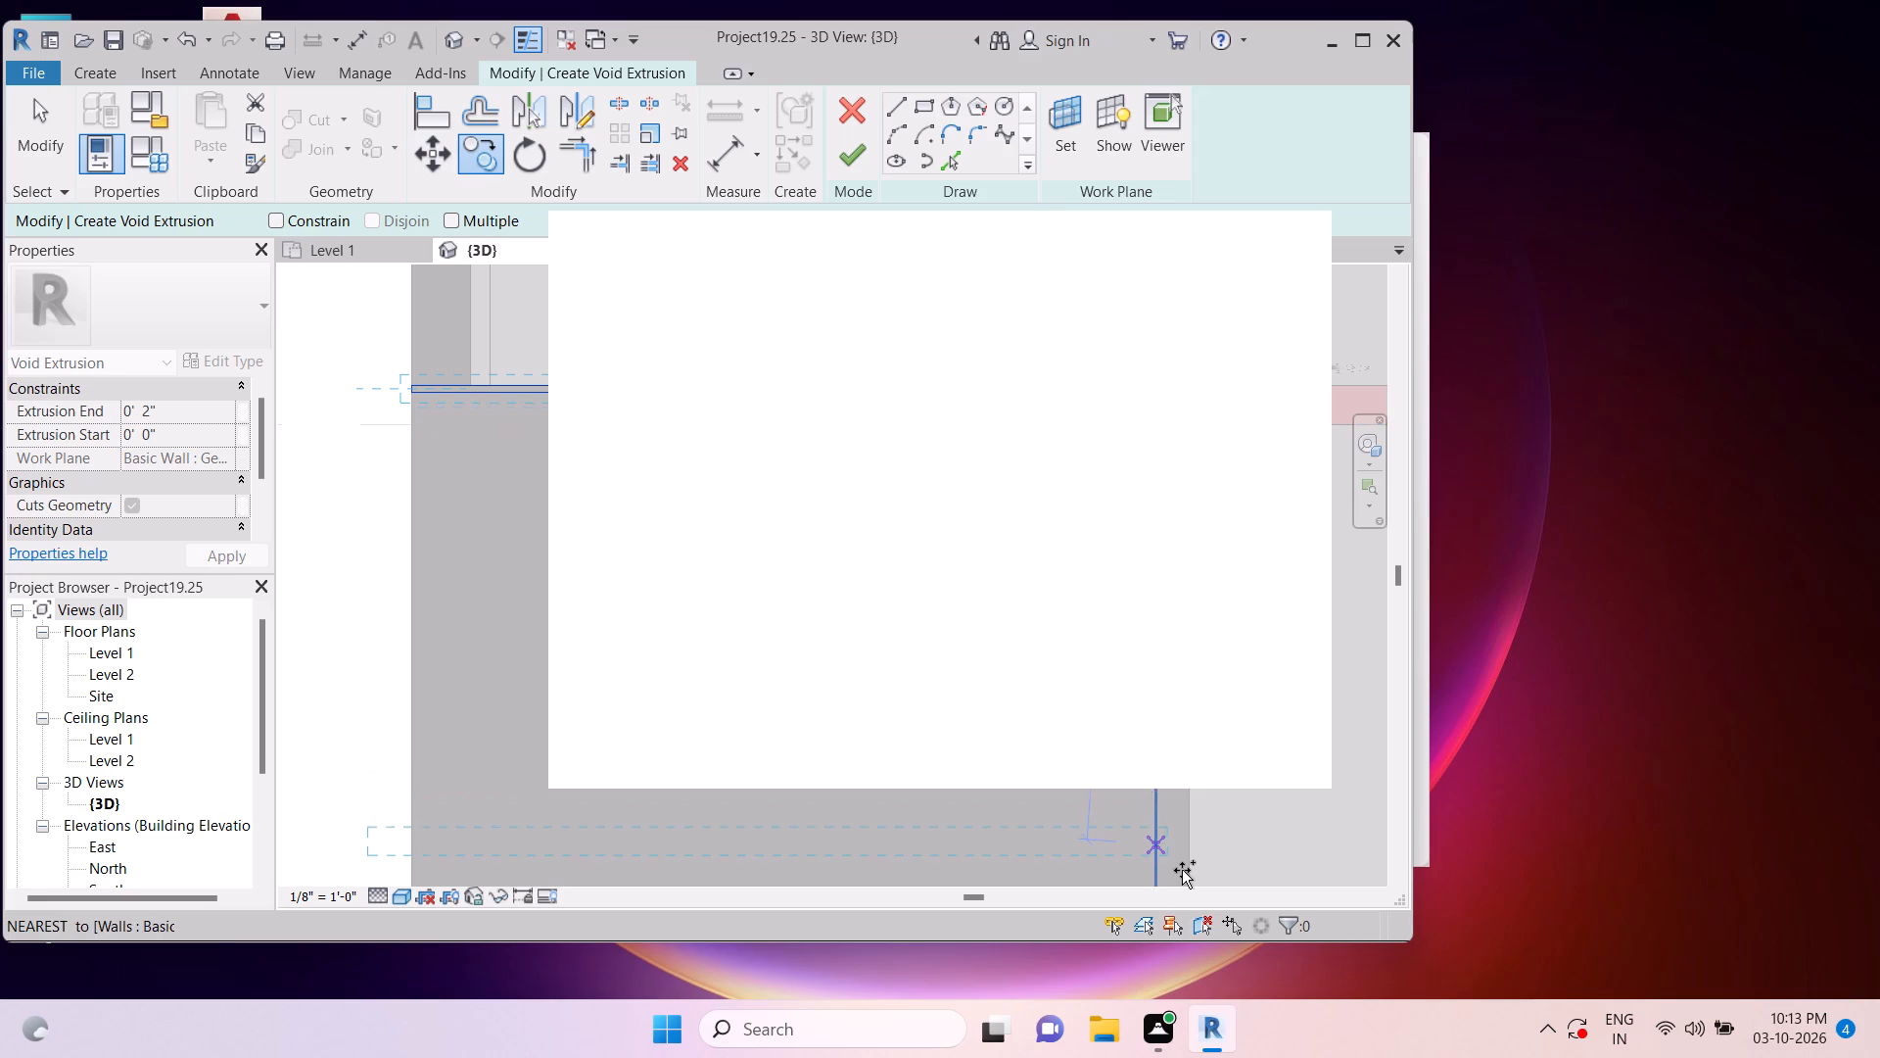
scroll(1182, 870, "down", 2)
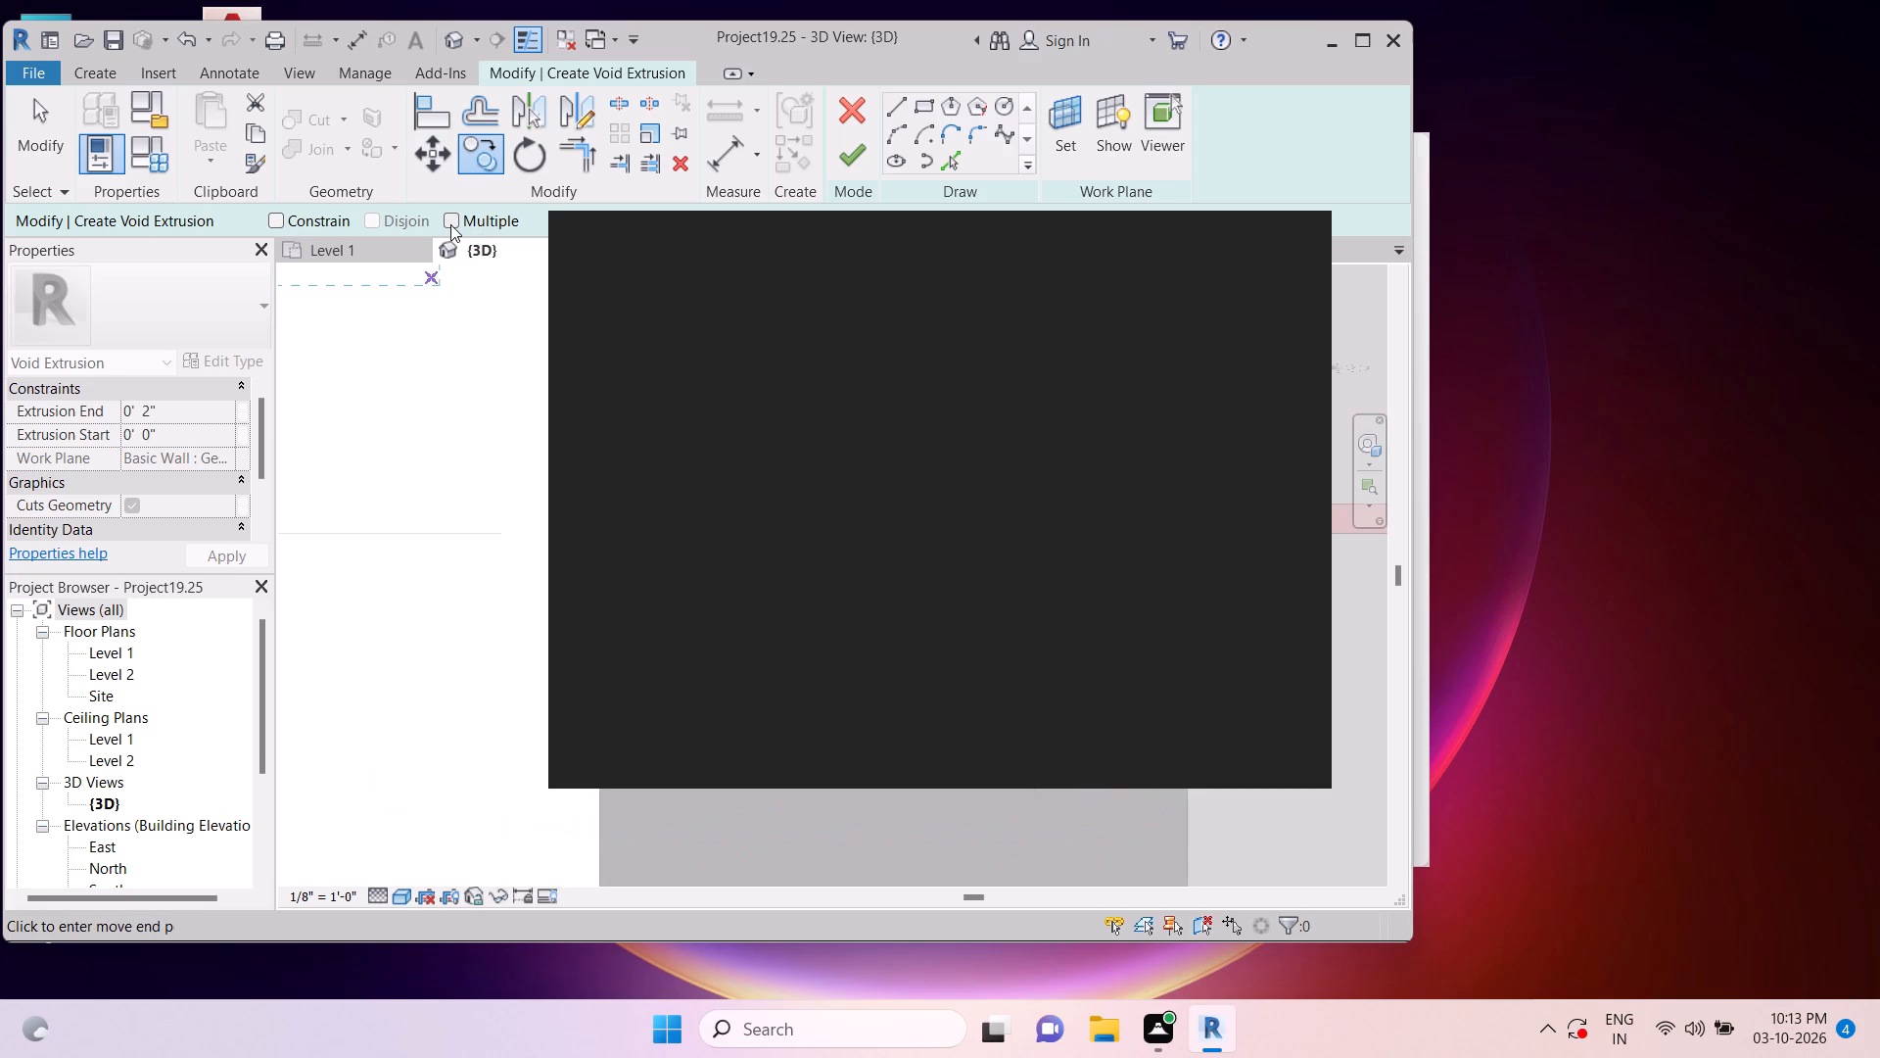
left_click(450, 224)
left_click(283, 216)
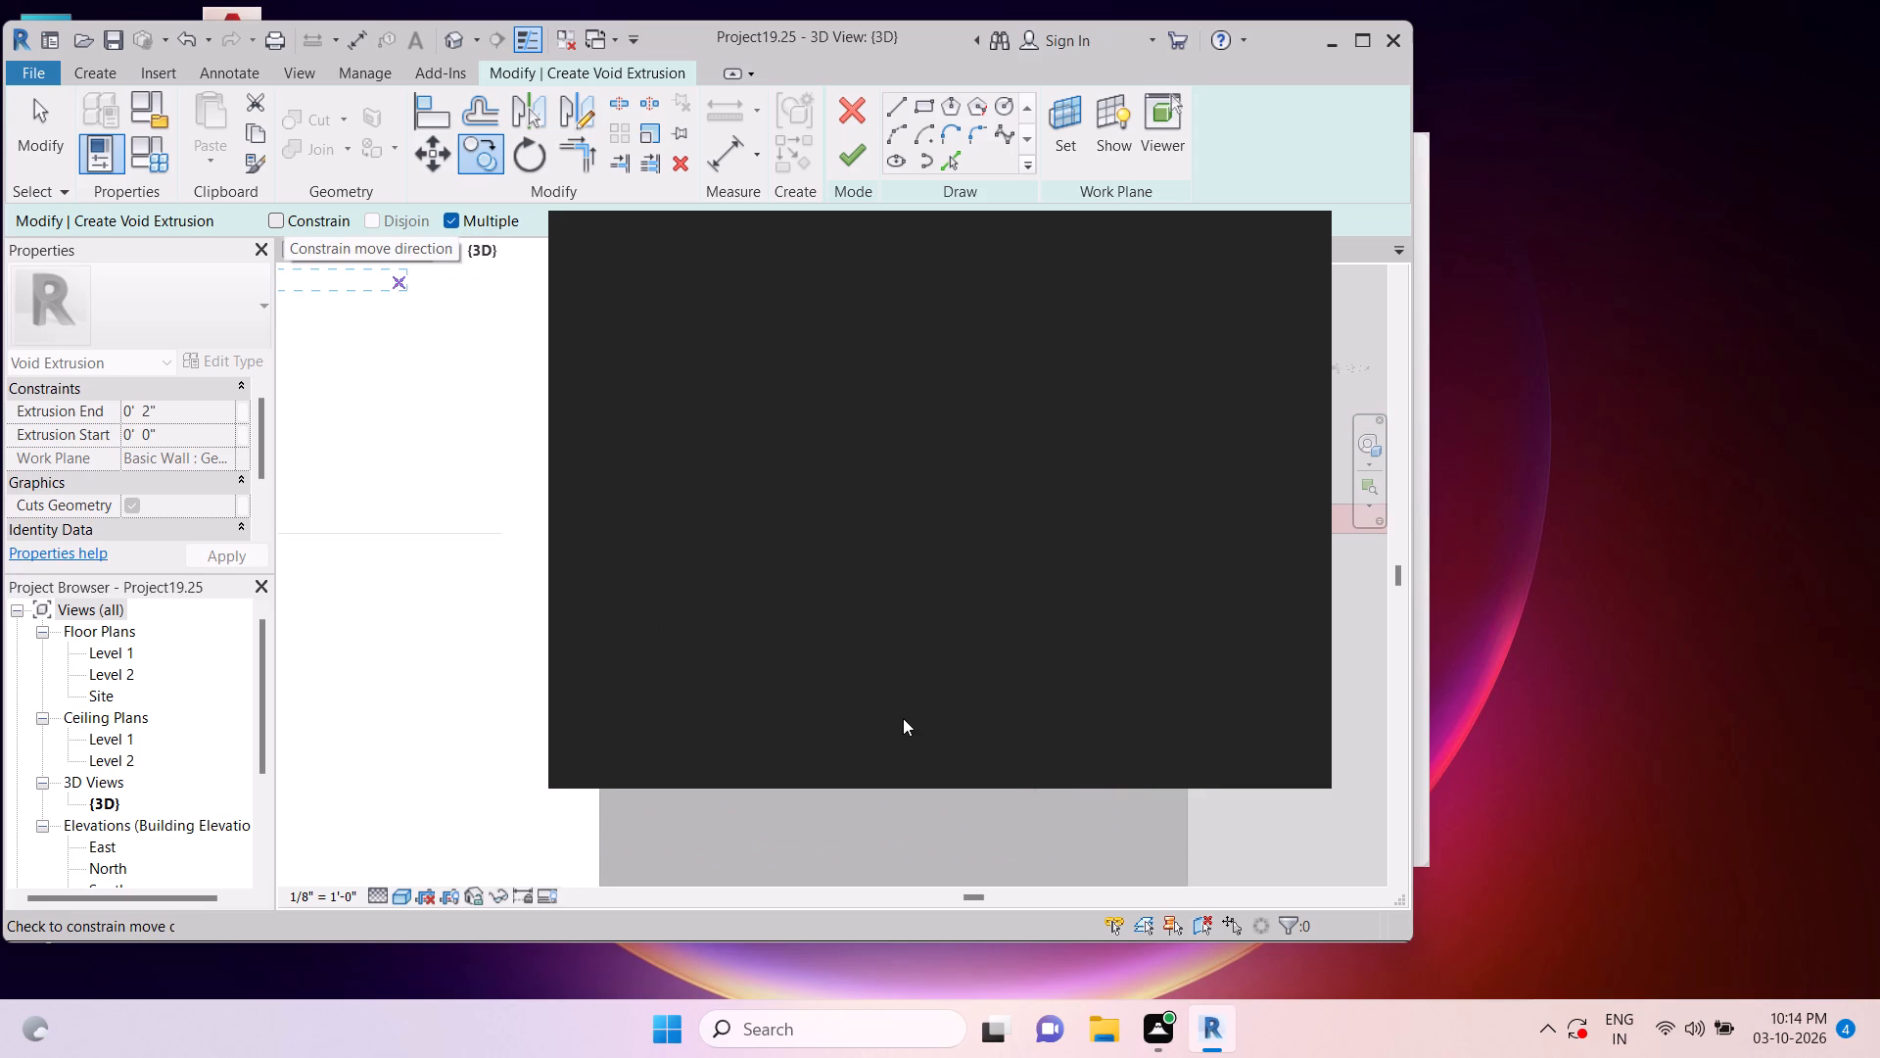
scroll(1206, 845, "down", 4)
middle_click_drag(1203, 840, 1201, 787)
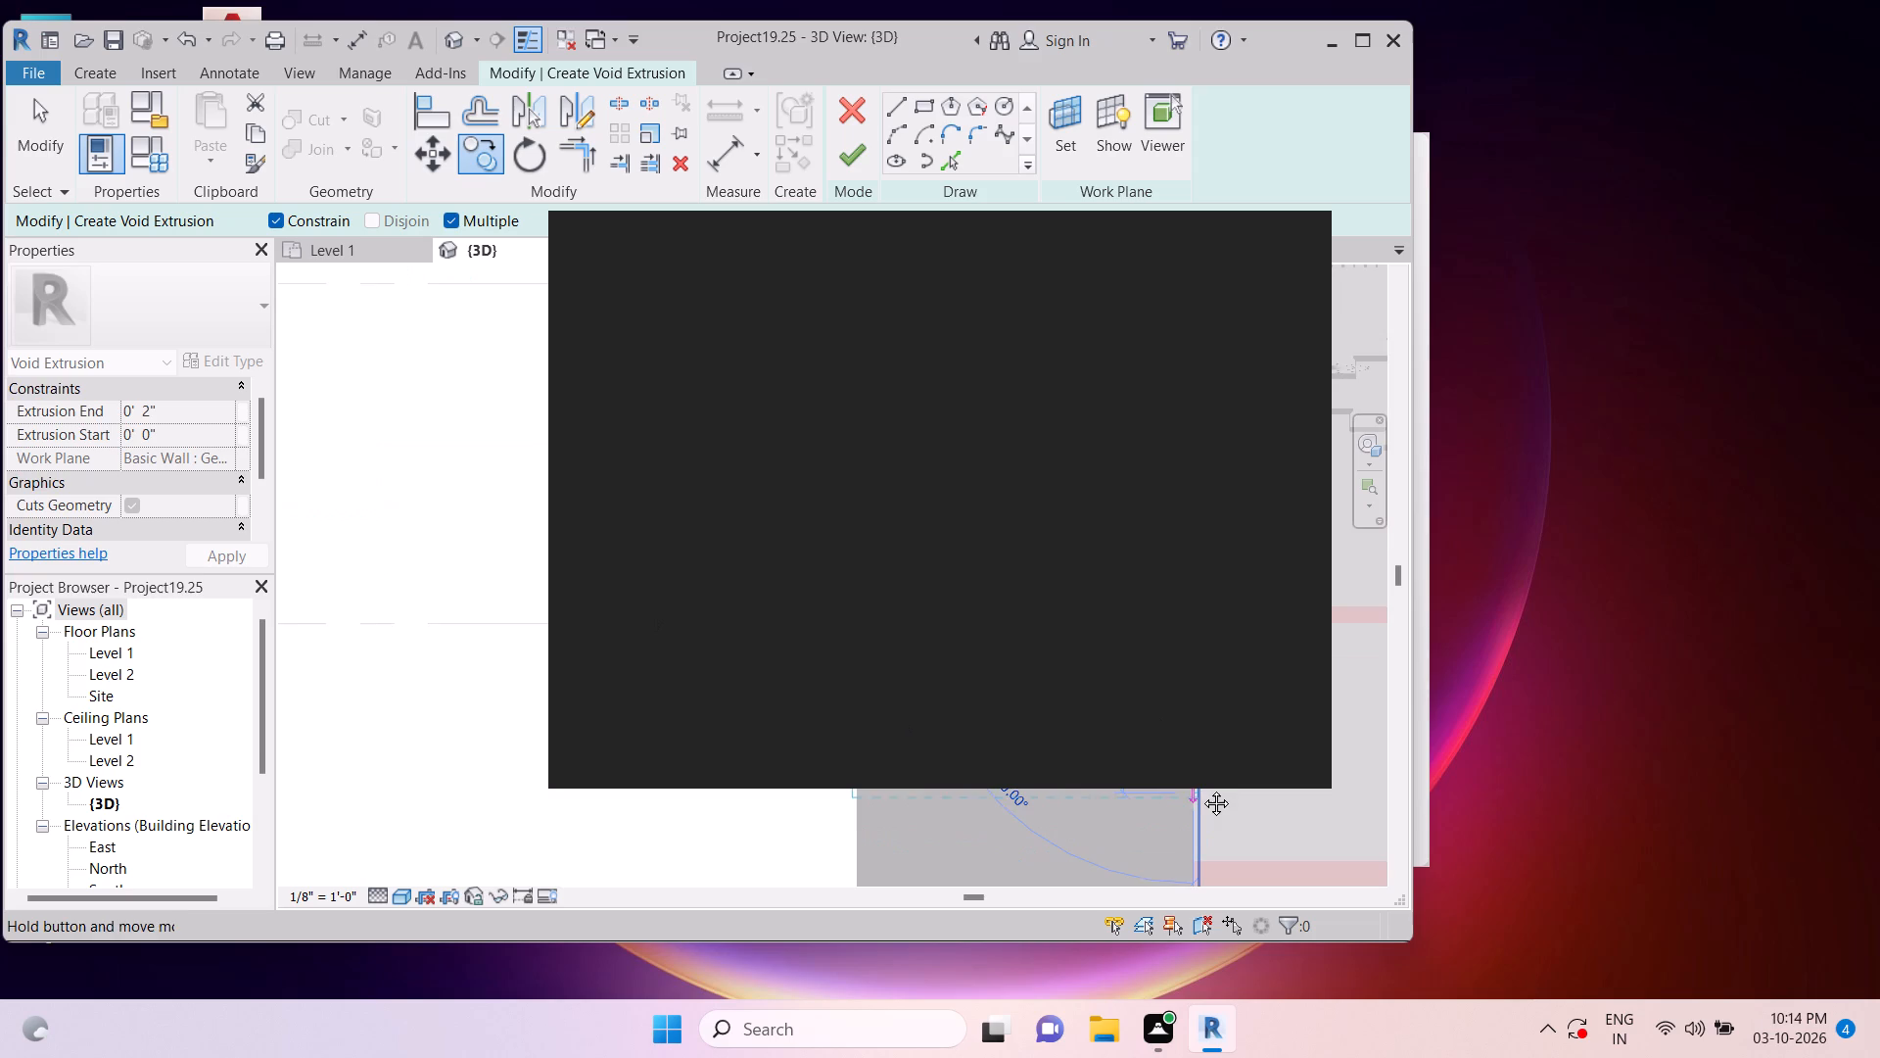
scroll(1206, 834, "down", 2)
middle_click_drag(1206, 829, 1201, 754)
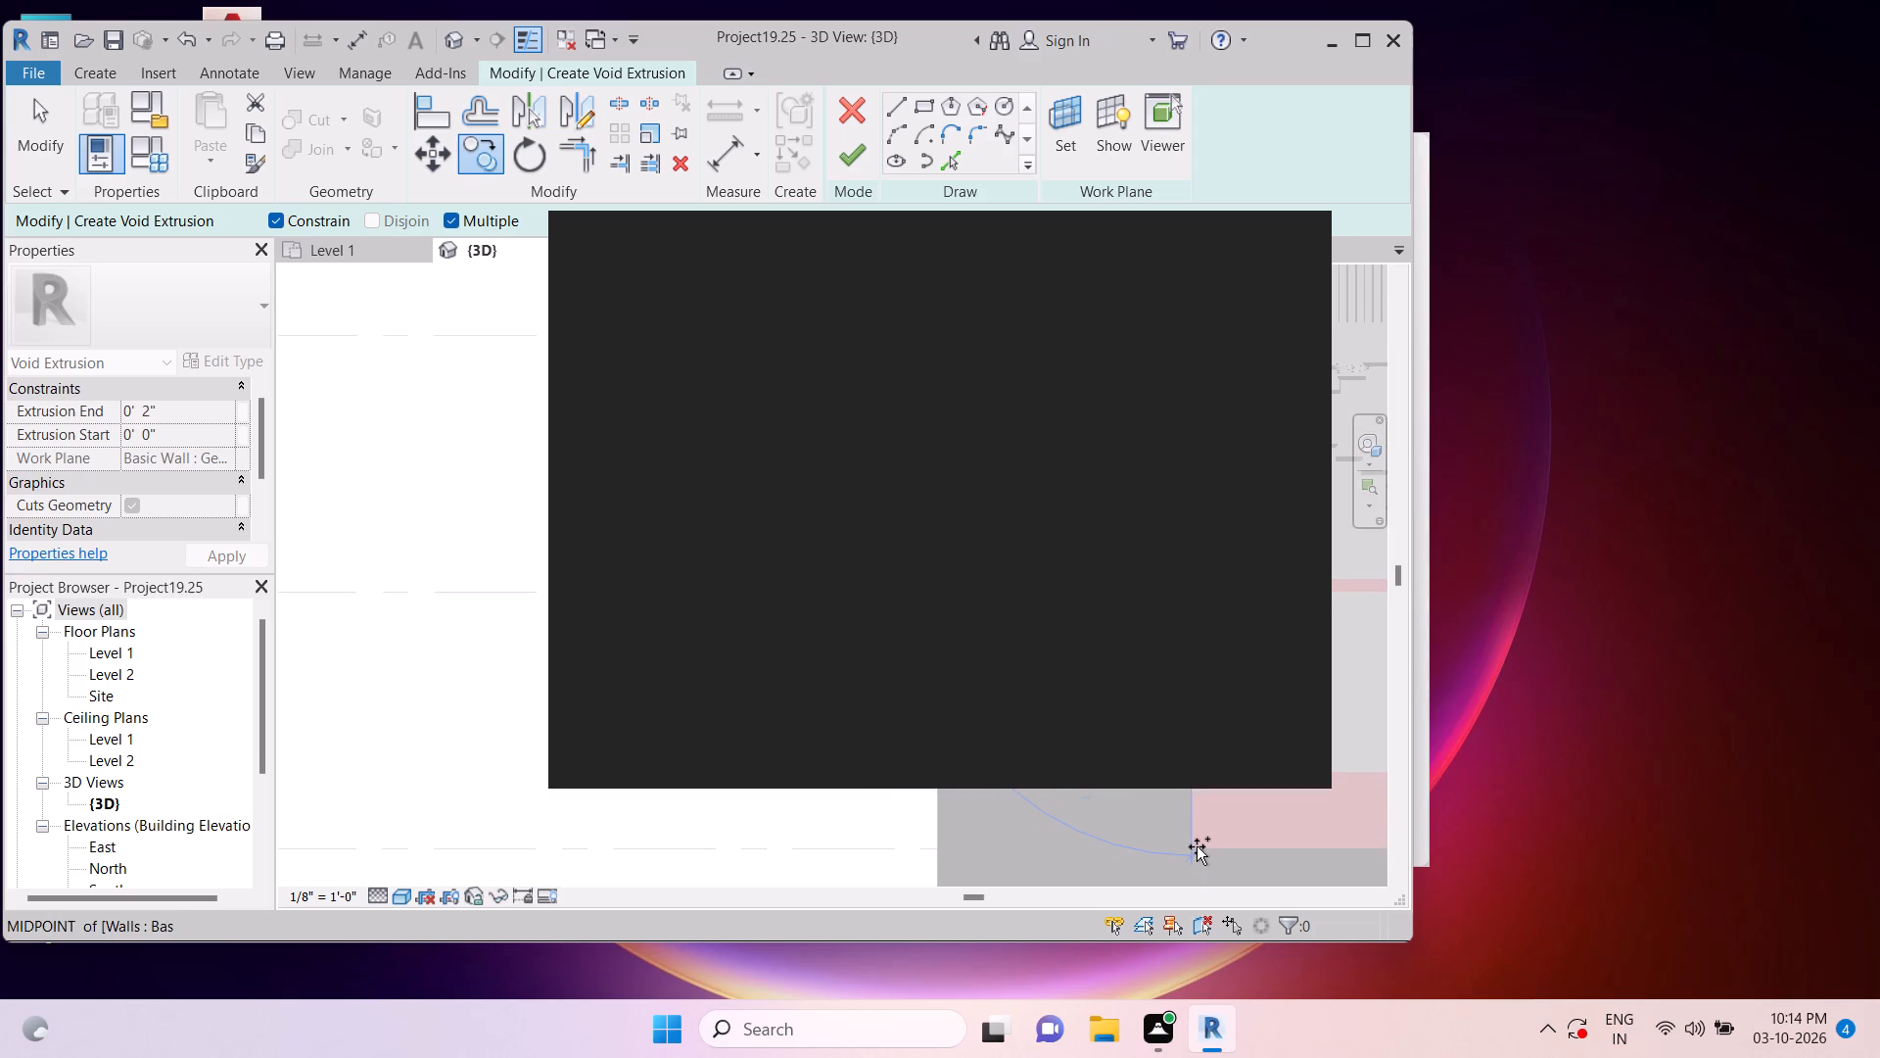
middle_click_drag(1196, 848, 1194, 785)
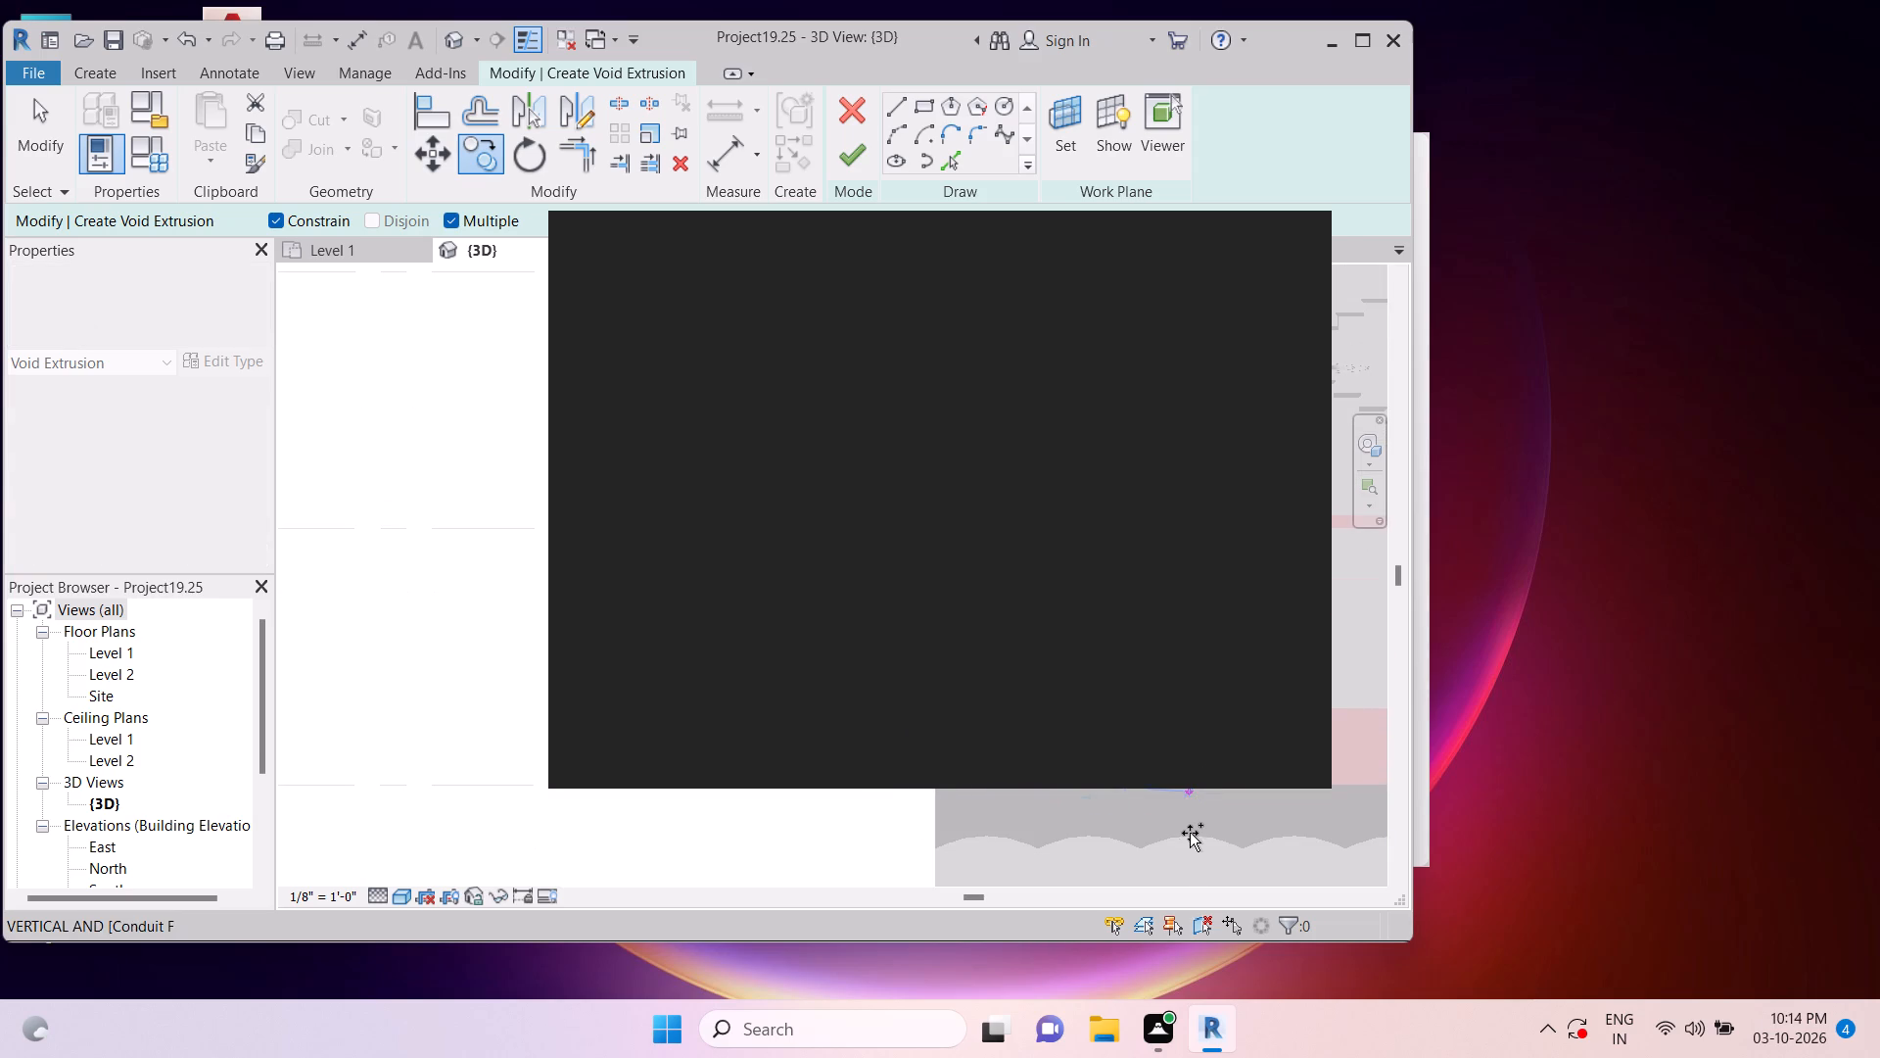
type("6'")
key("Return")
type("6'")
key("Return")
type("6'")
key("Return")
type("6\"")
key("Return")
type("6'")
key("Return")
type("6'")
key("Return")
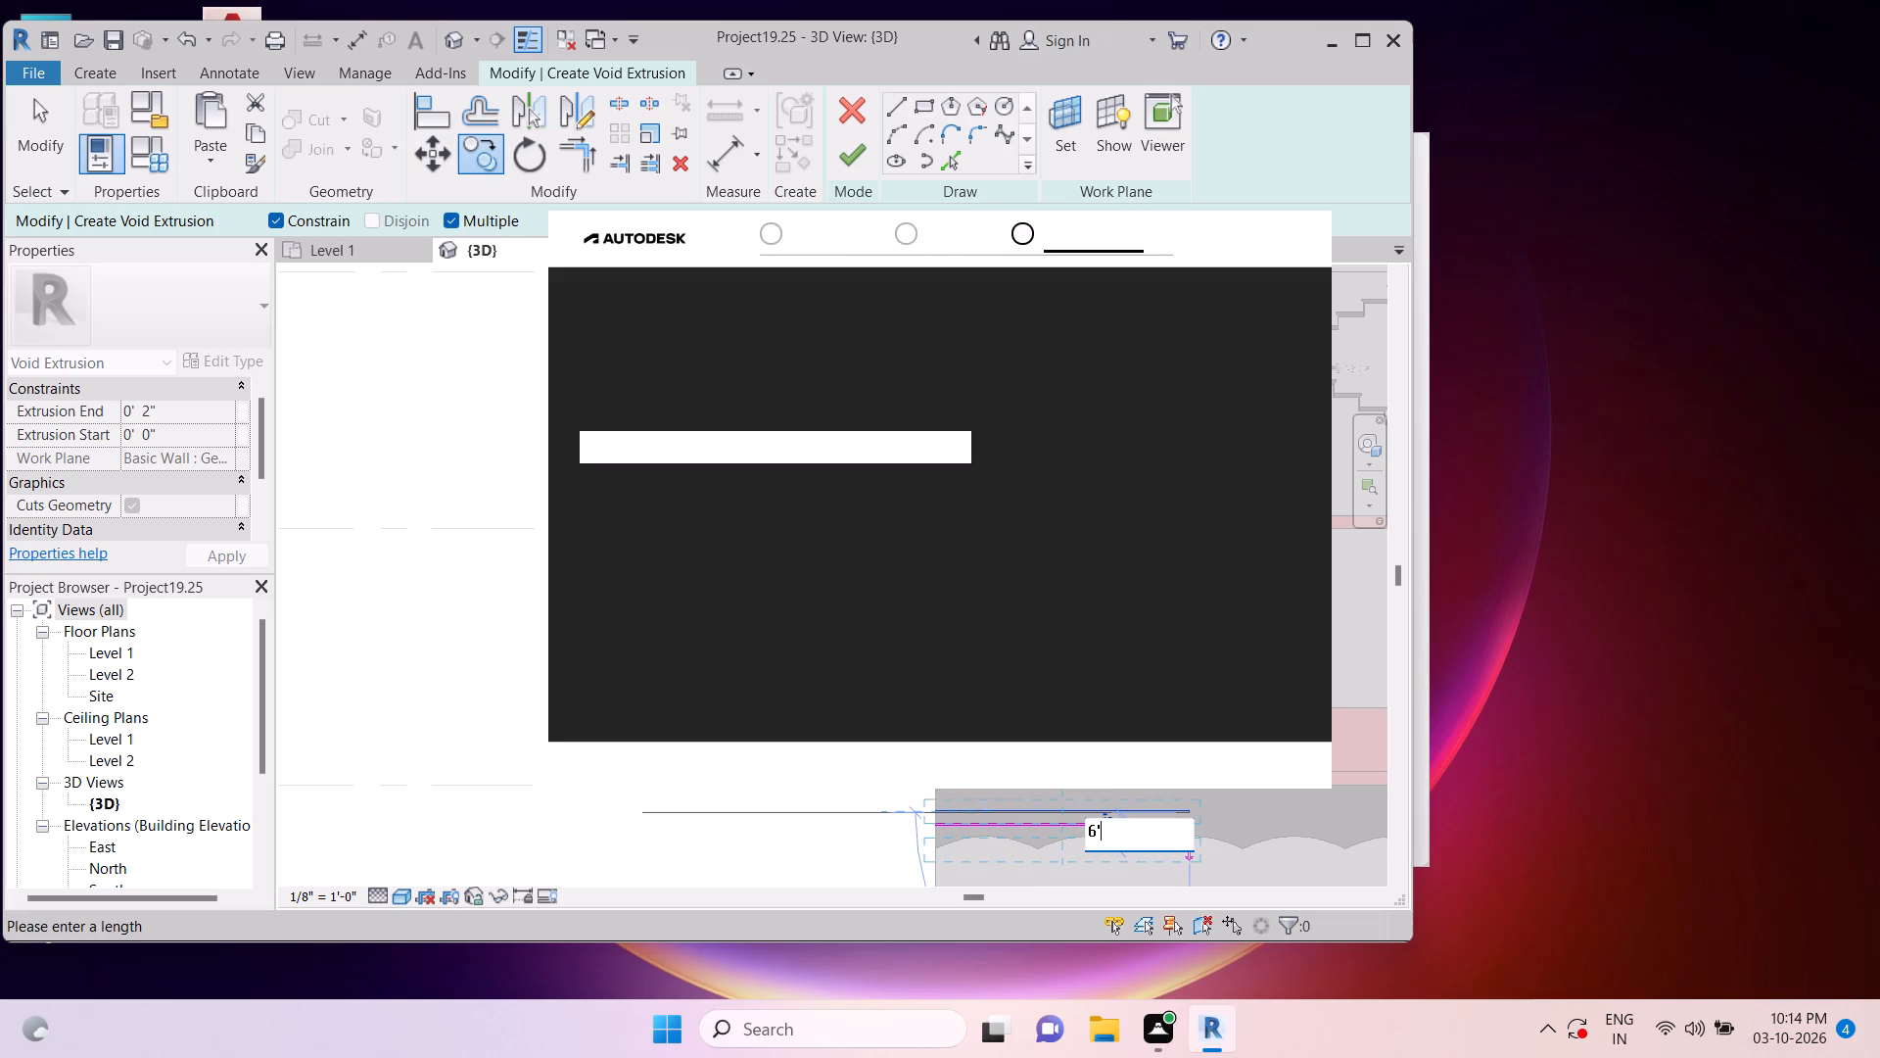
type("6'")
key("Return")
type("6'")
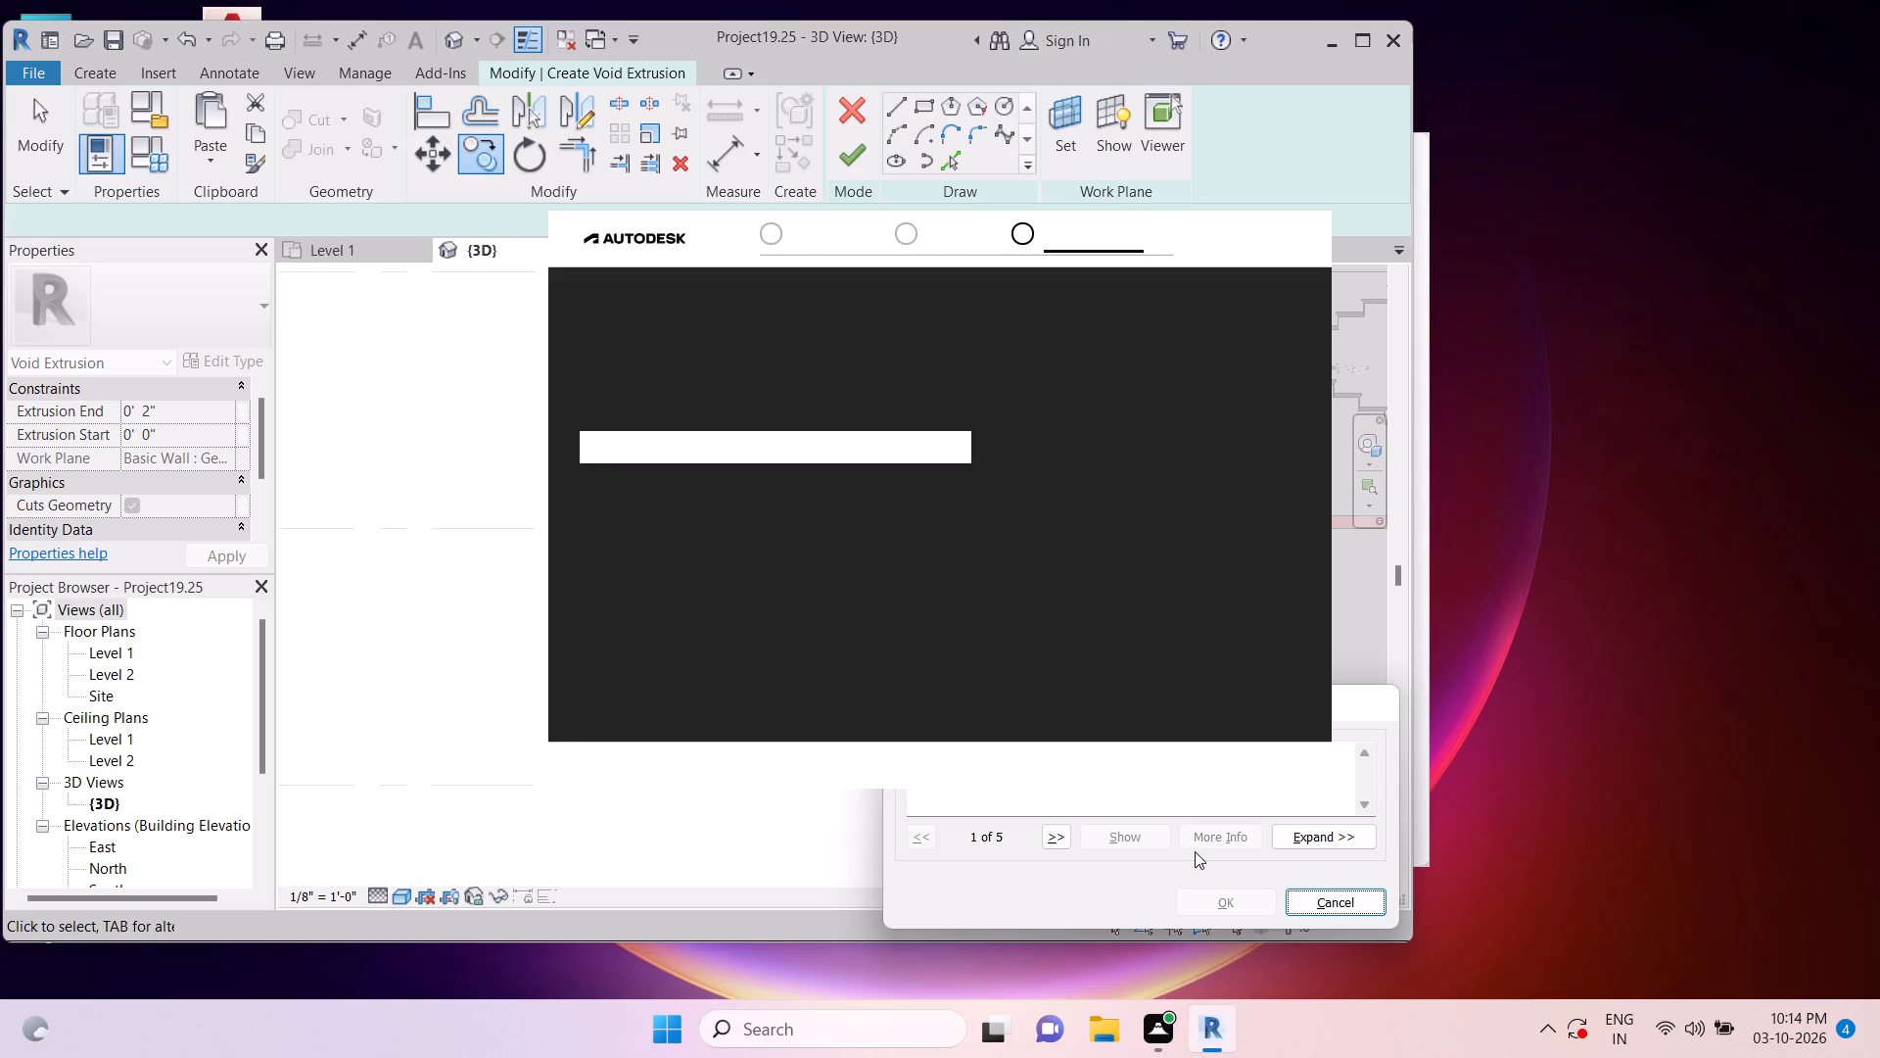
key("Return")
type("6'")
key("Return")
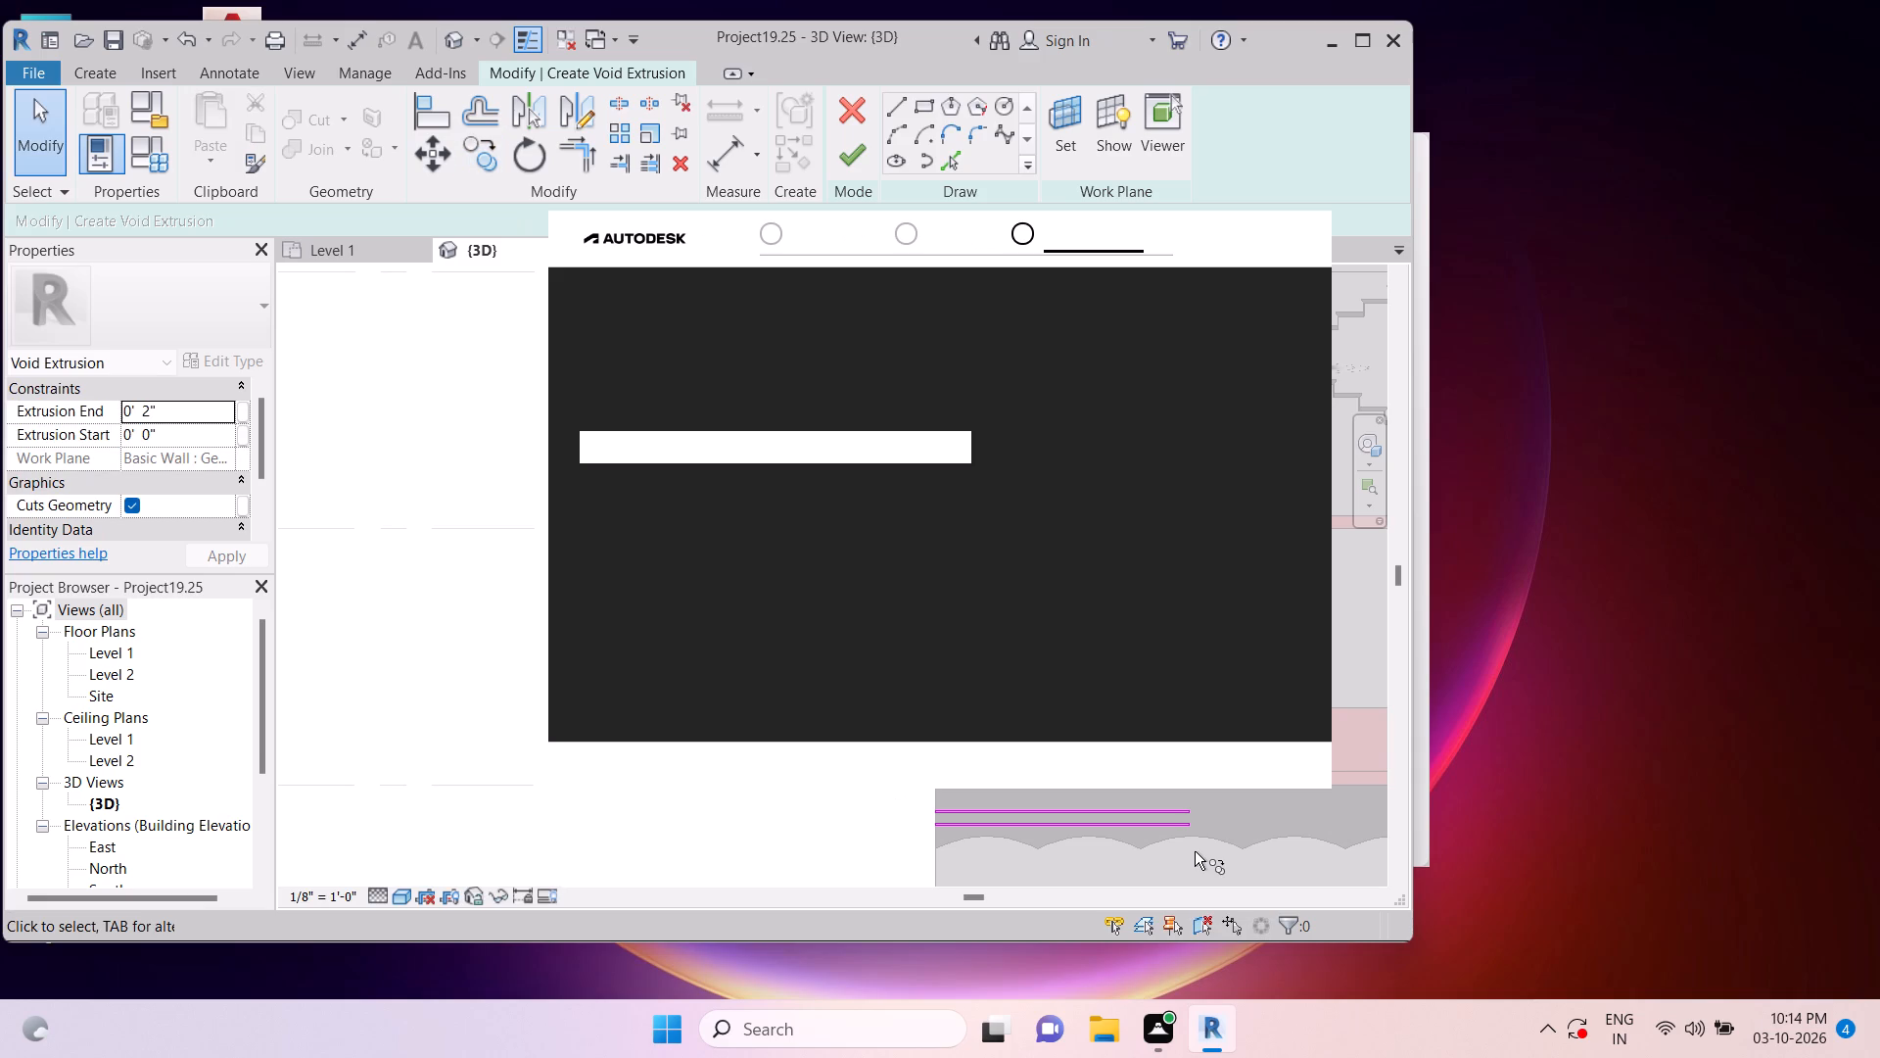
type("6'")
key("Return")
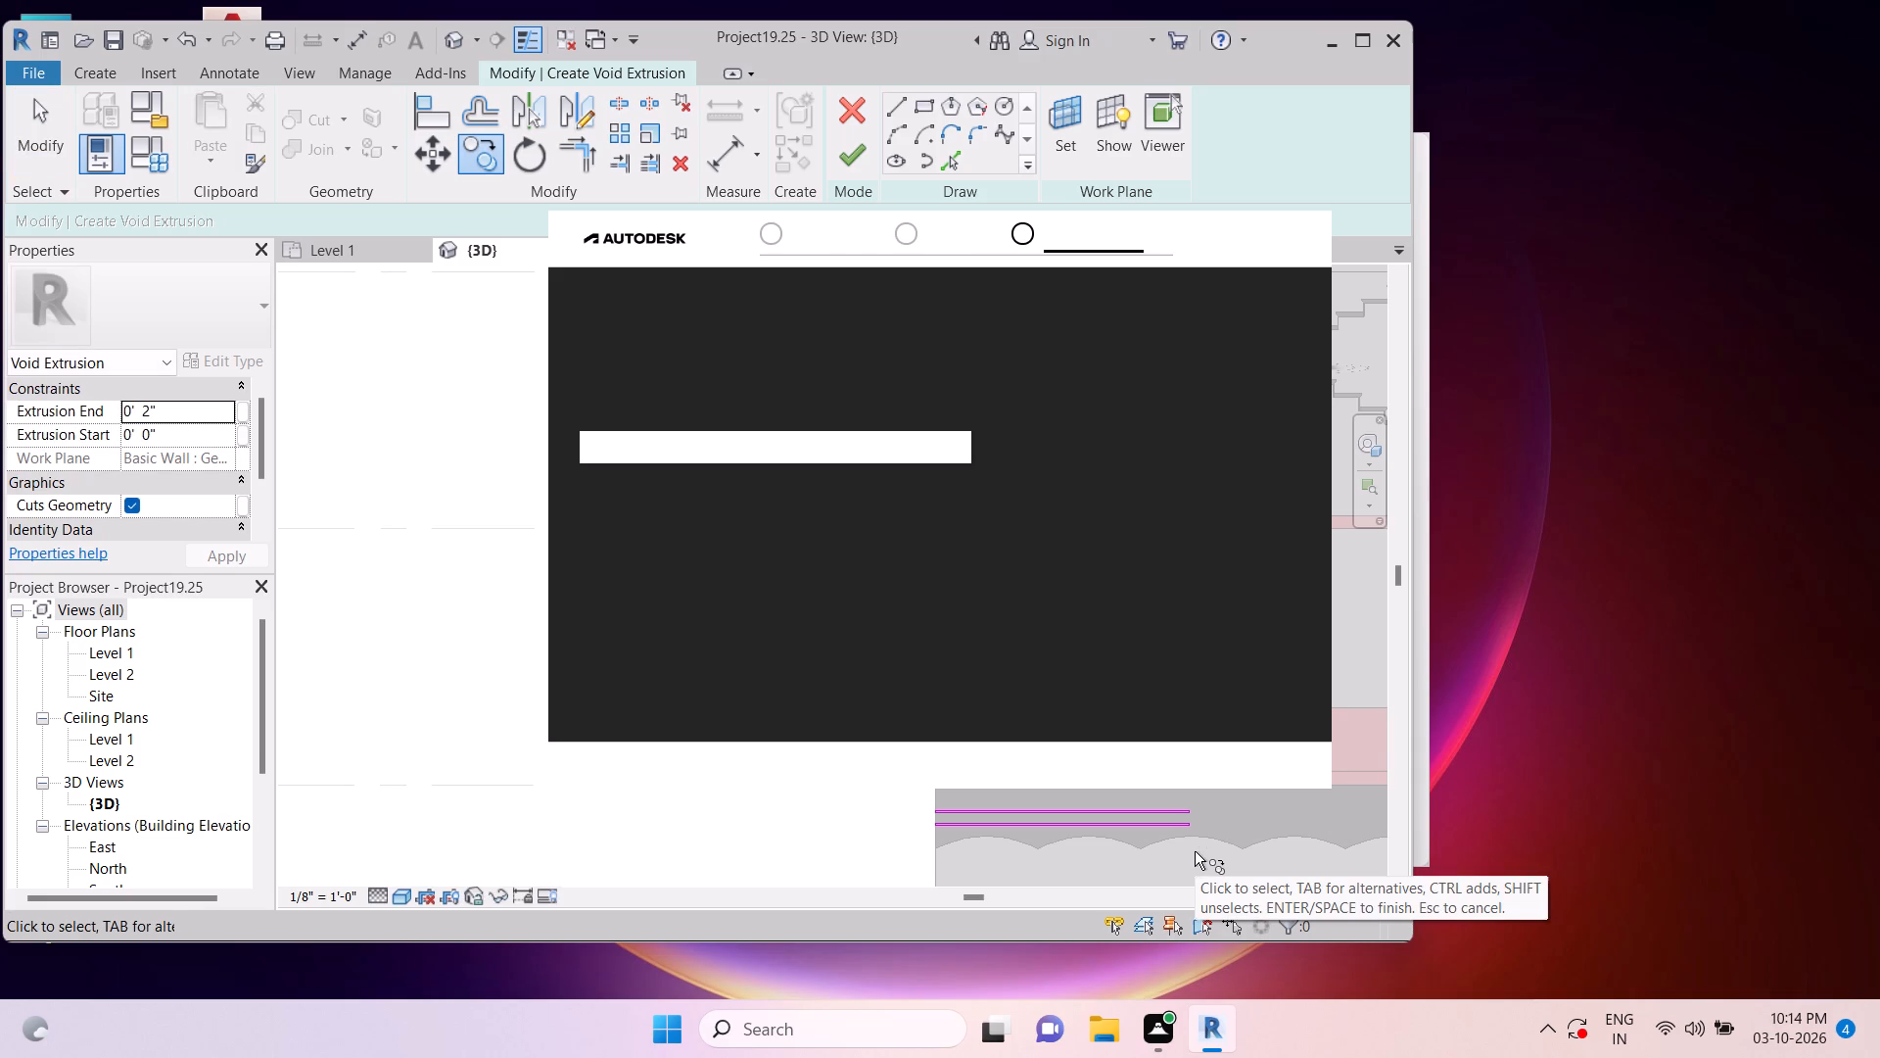
Close the Autodesk licence notification covering the 3D view.
scroll(1198, 835, "down", 5)
middle_click_drag(1193, 842, 1193, 822)
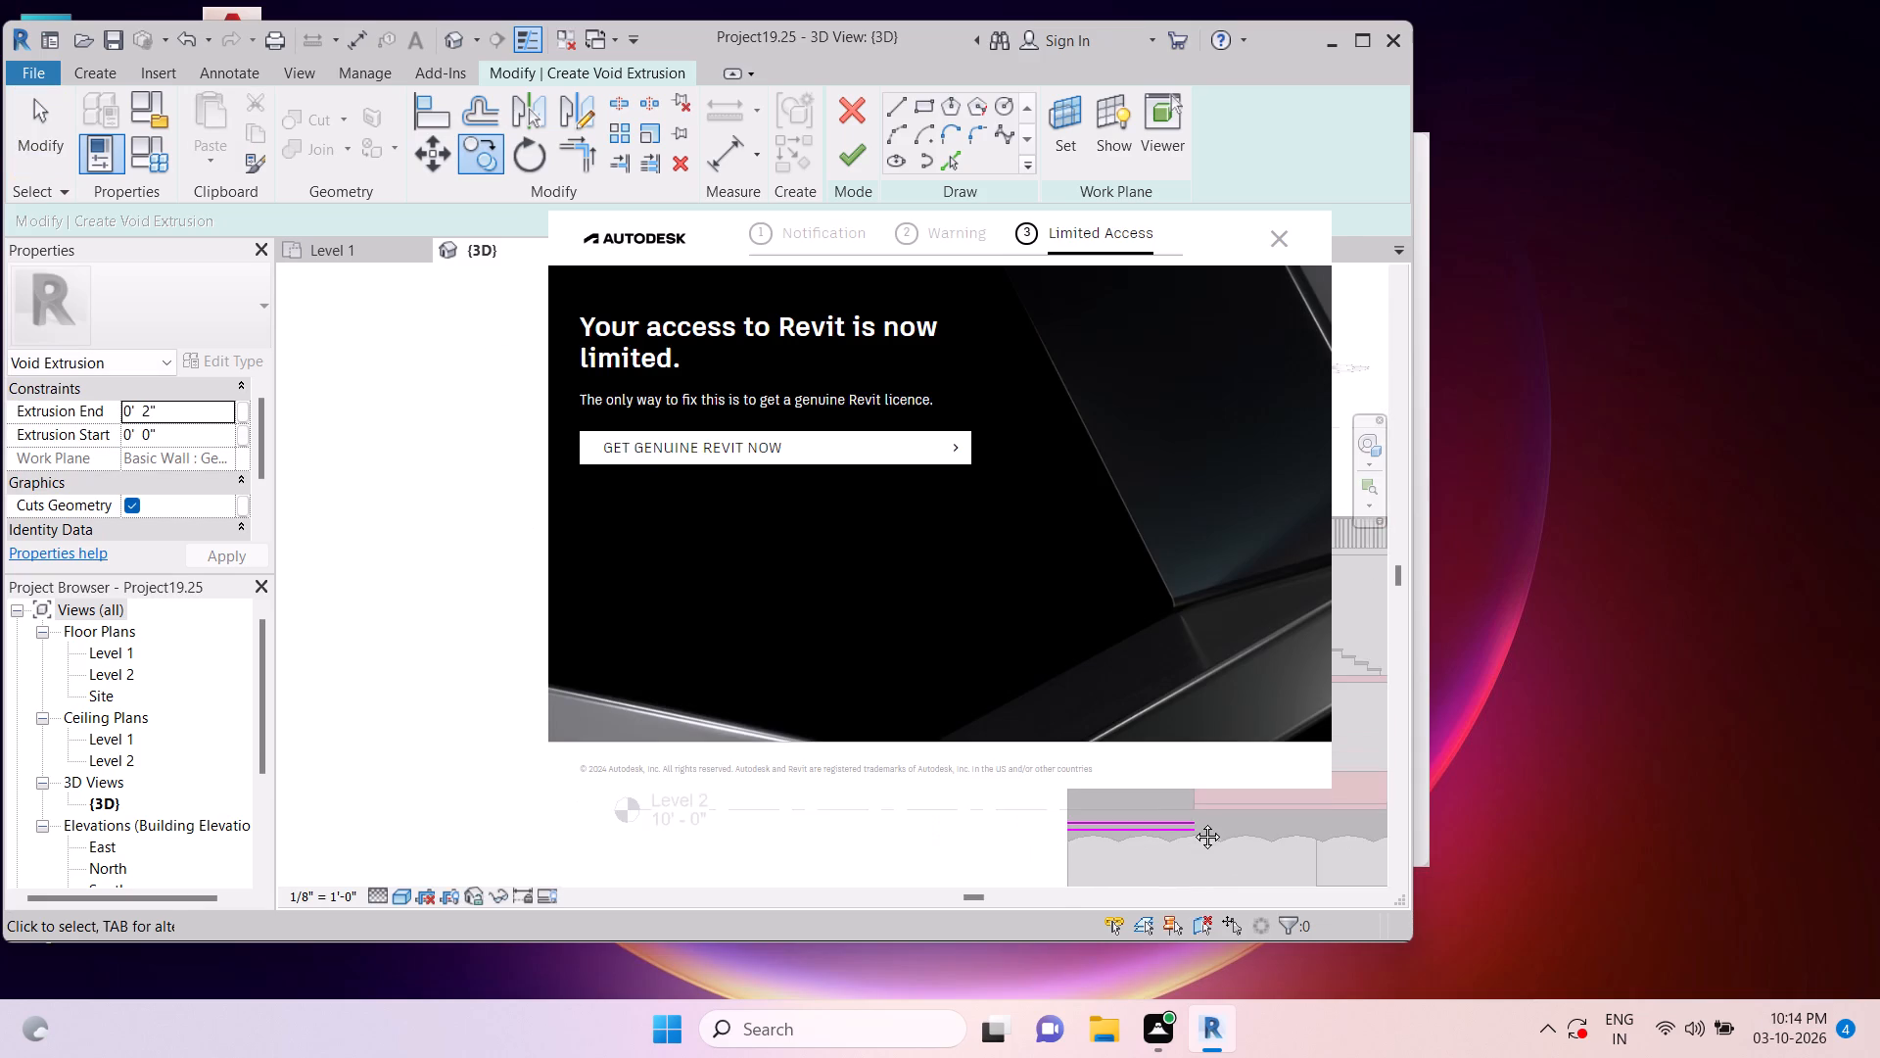
middle_click_drag(1193, 822, 1192, 804)
left_click(1270, 220)
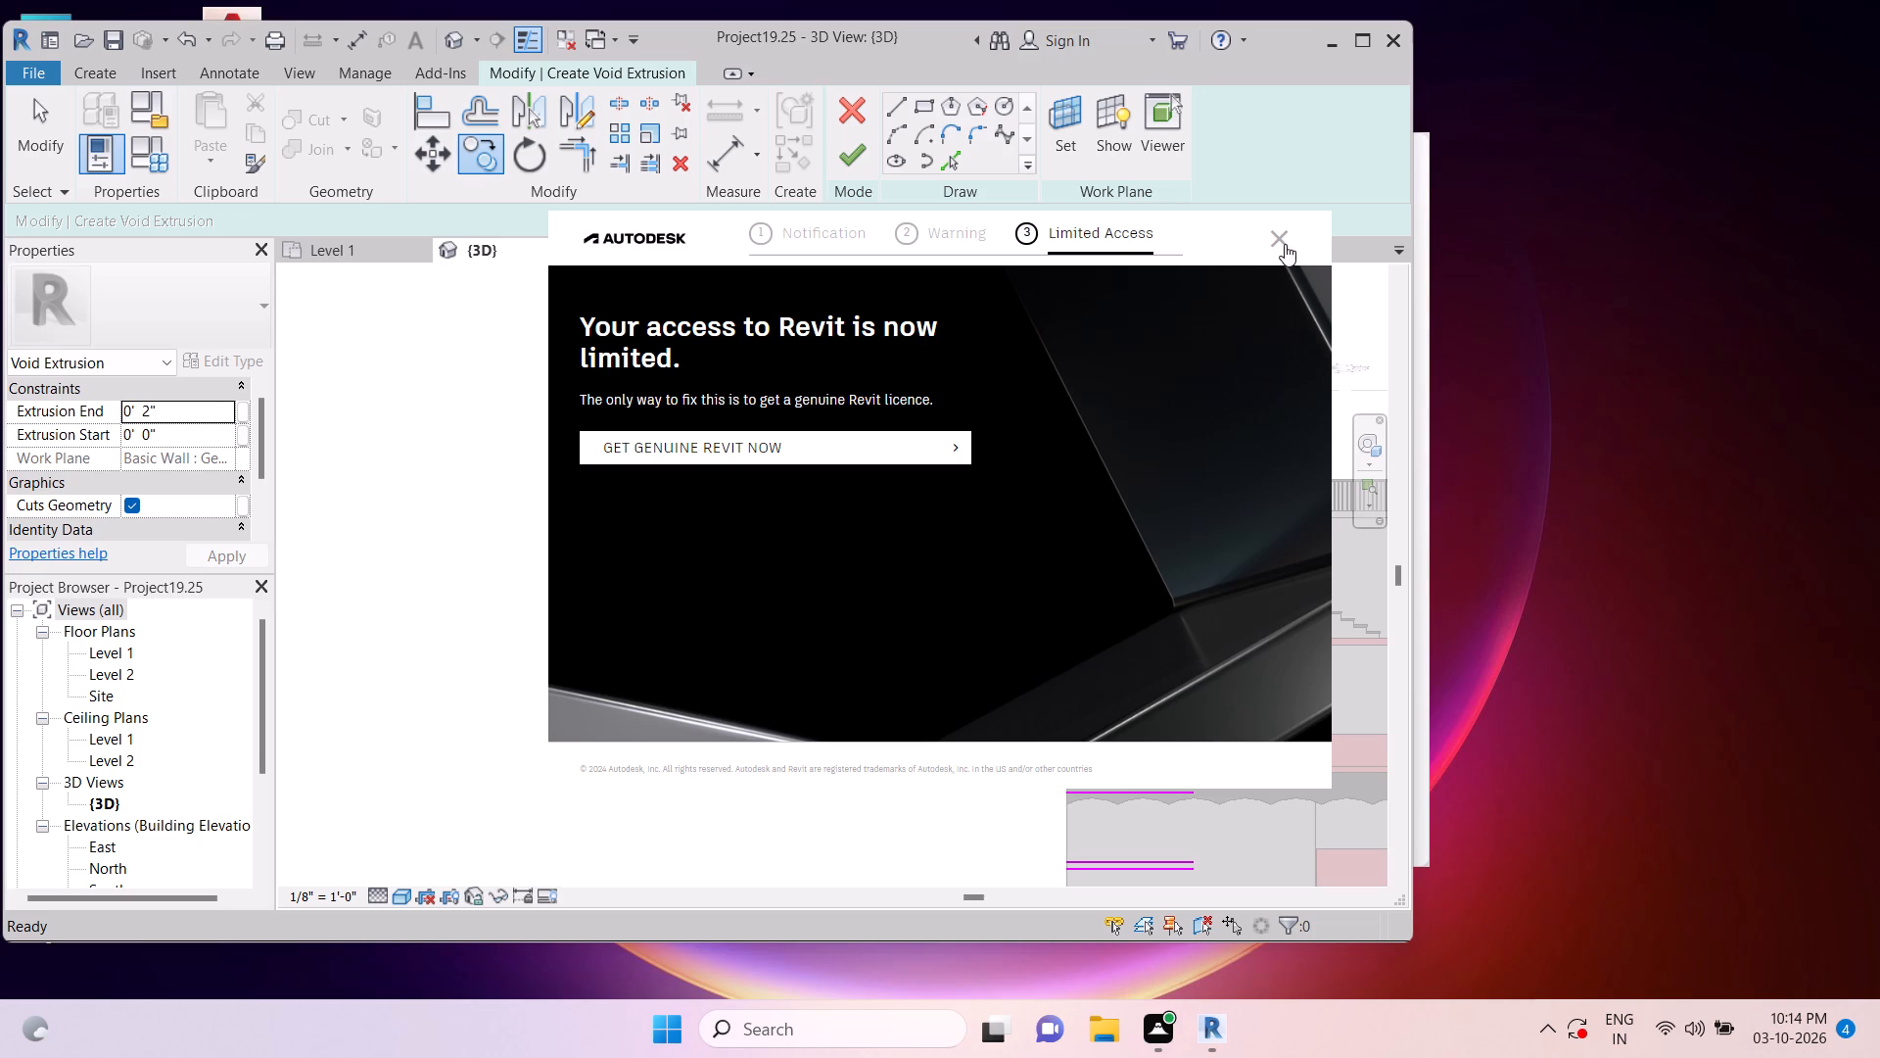
left_click(1280, 240)
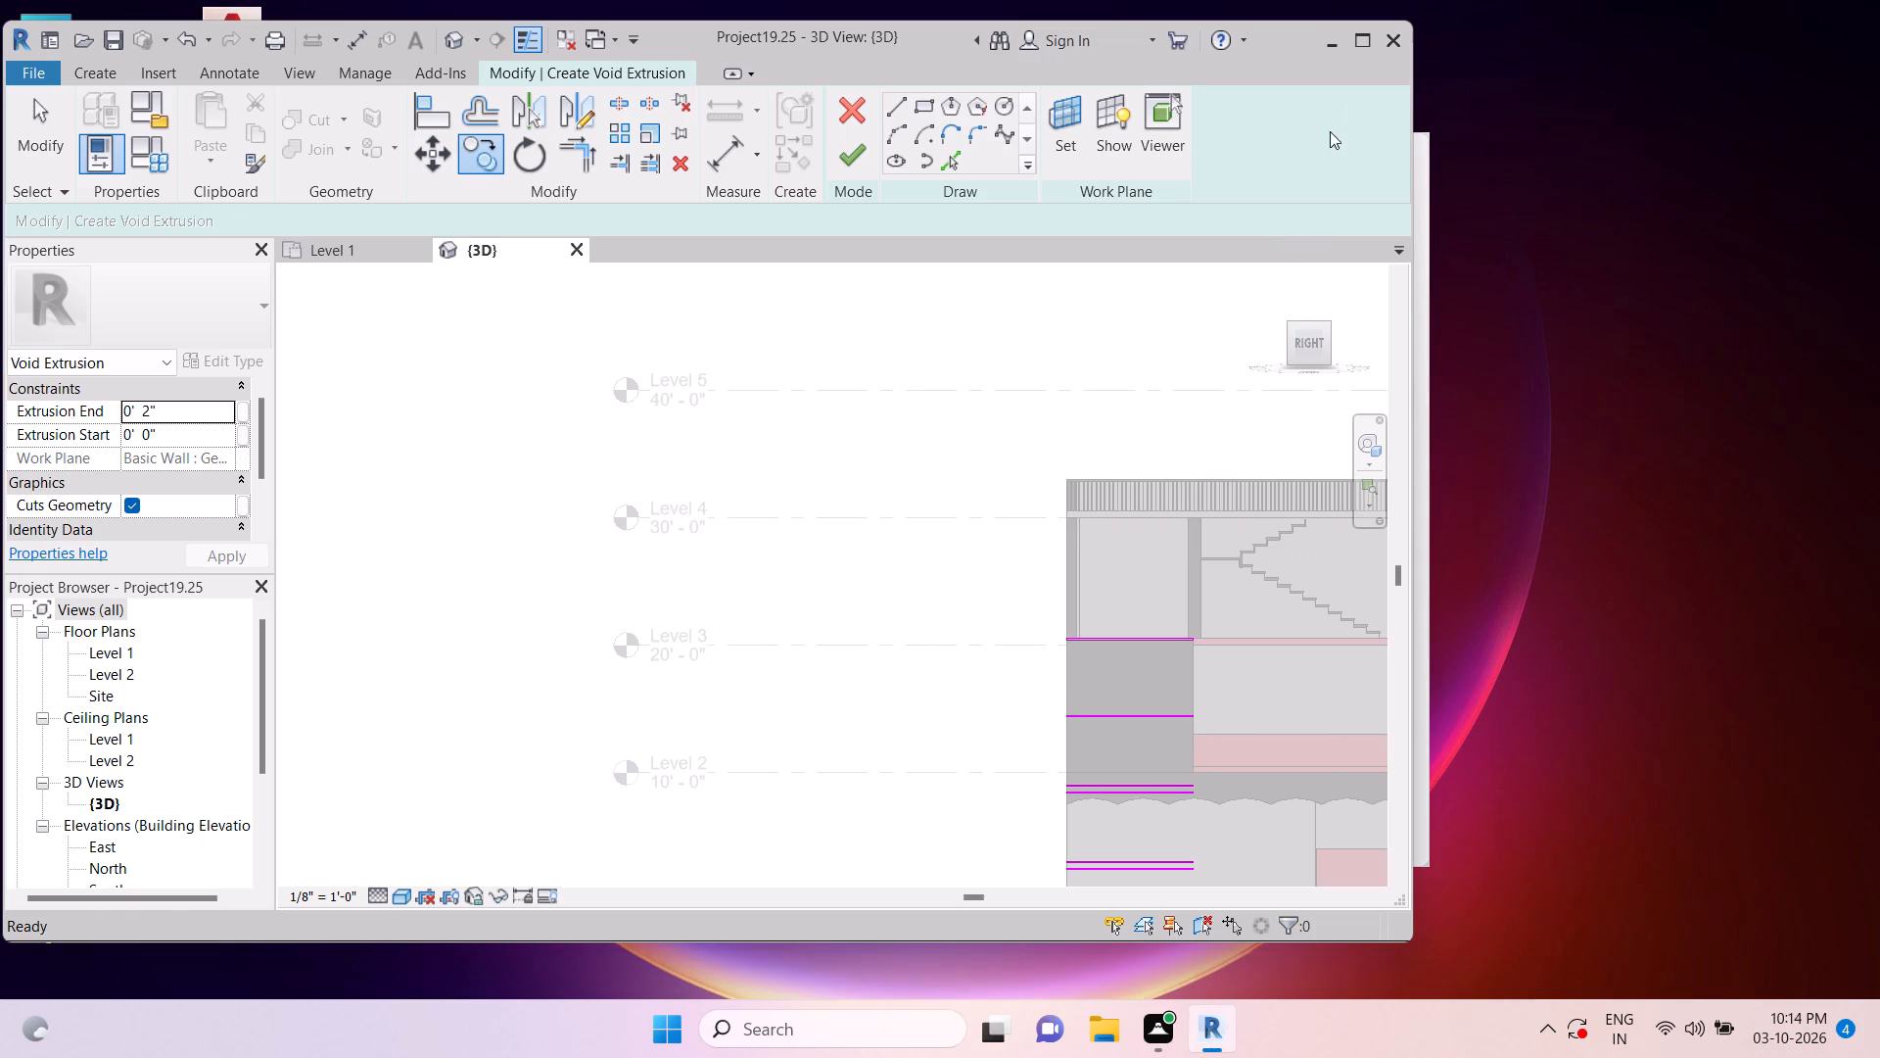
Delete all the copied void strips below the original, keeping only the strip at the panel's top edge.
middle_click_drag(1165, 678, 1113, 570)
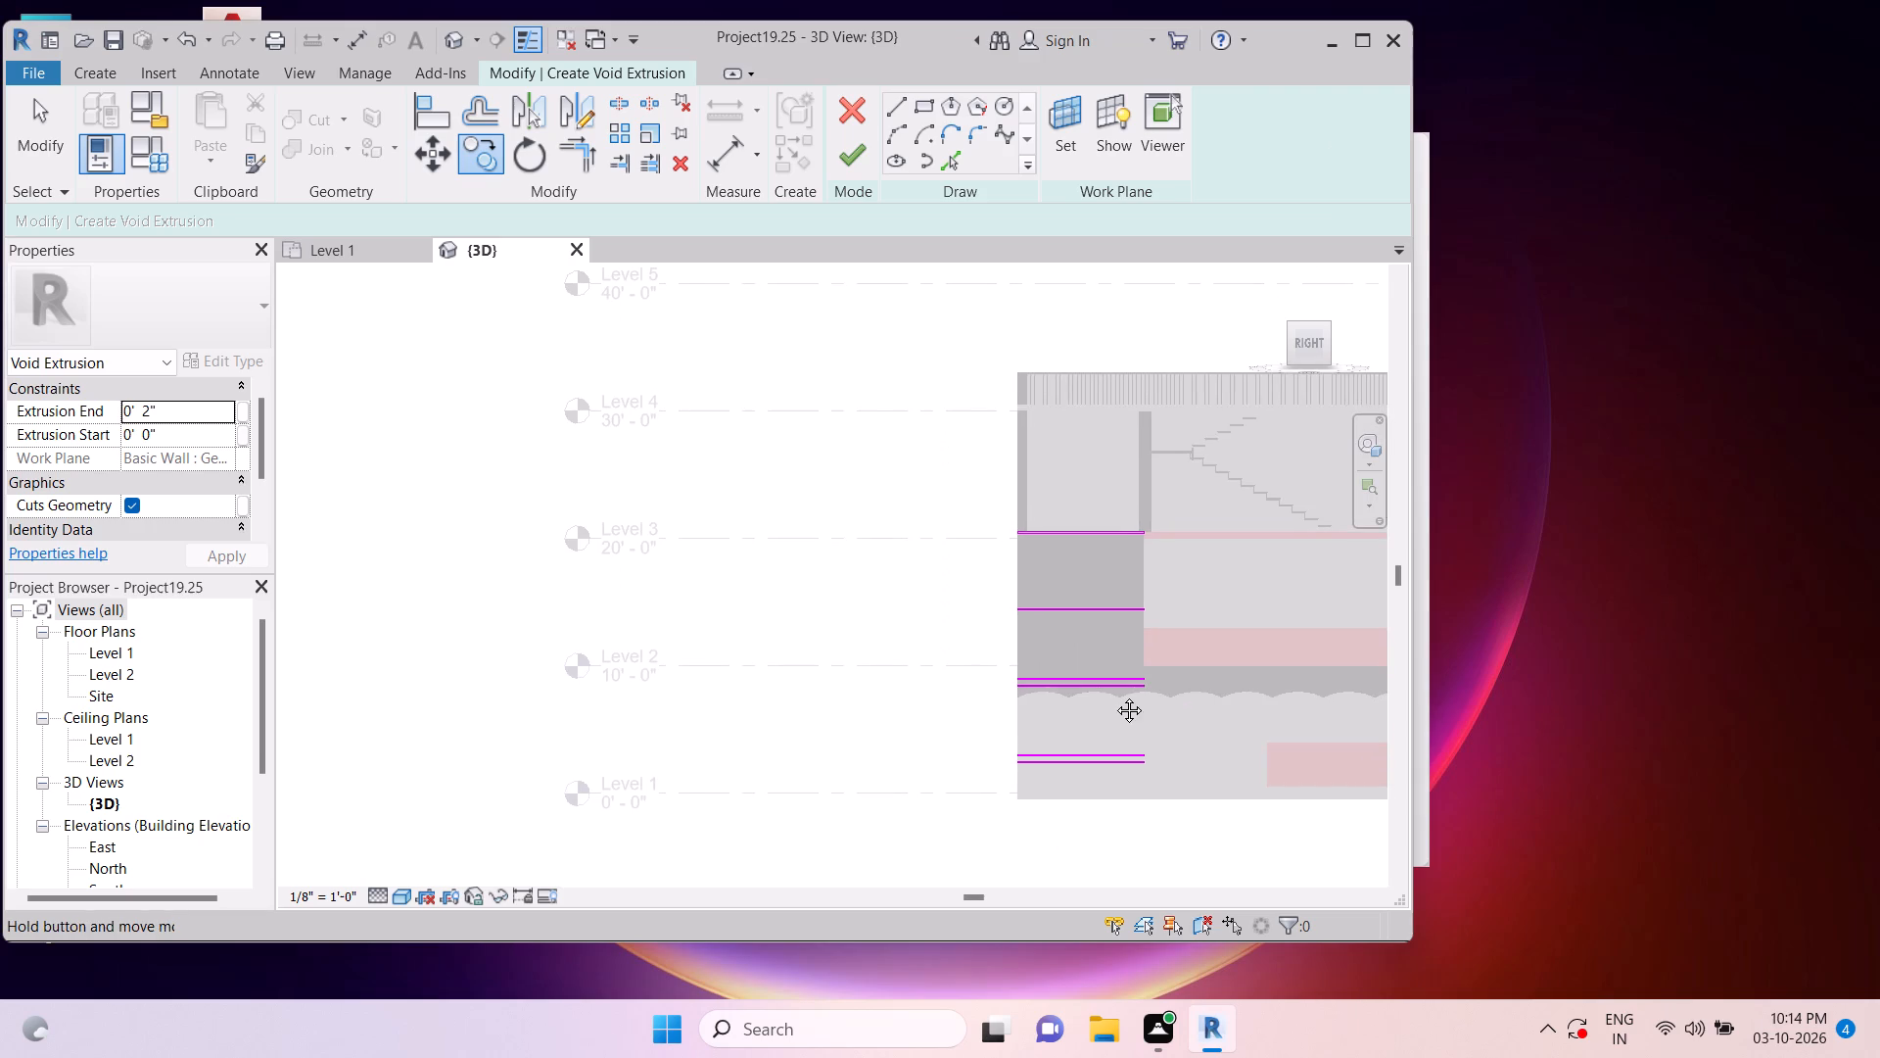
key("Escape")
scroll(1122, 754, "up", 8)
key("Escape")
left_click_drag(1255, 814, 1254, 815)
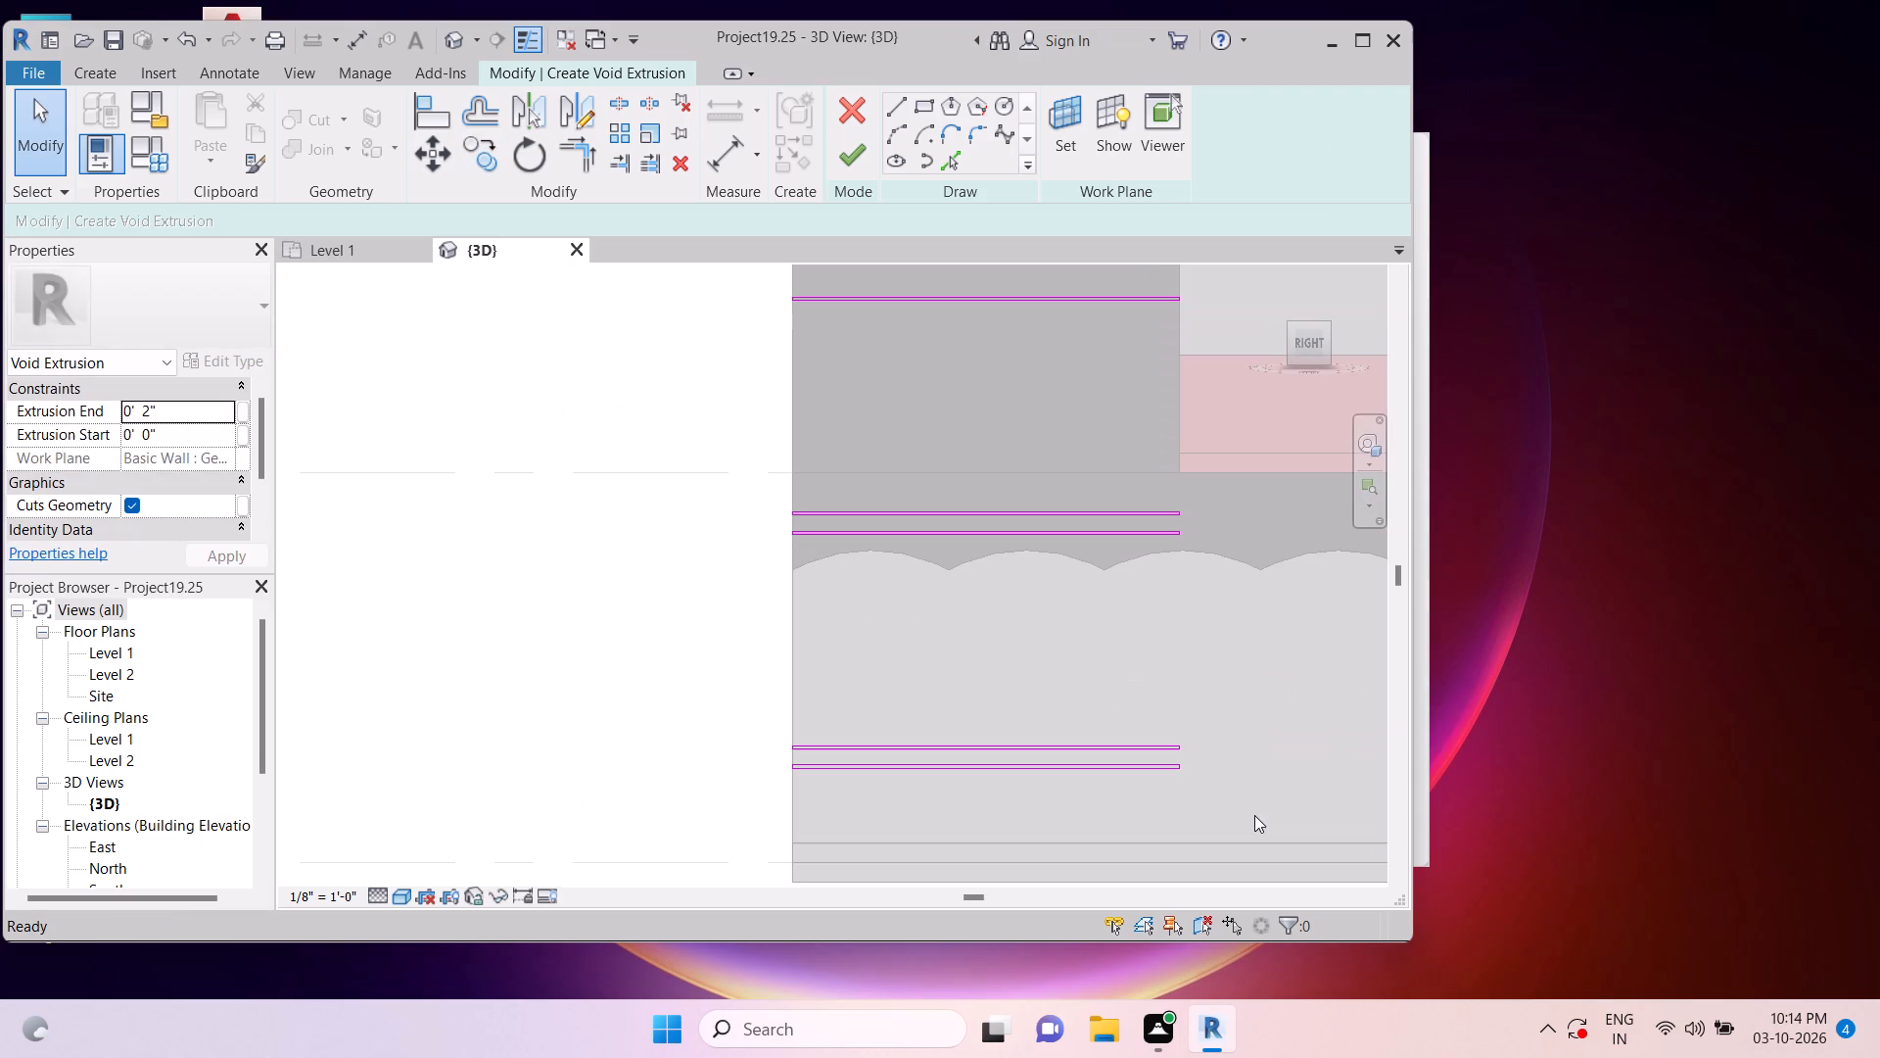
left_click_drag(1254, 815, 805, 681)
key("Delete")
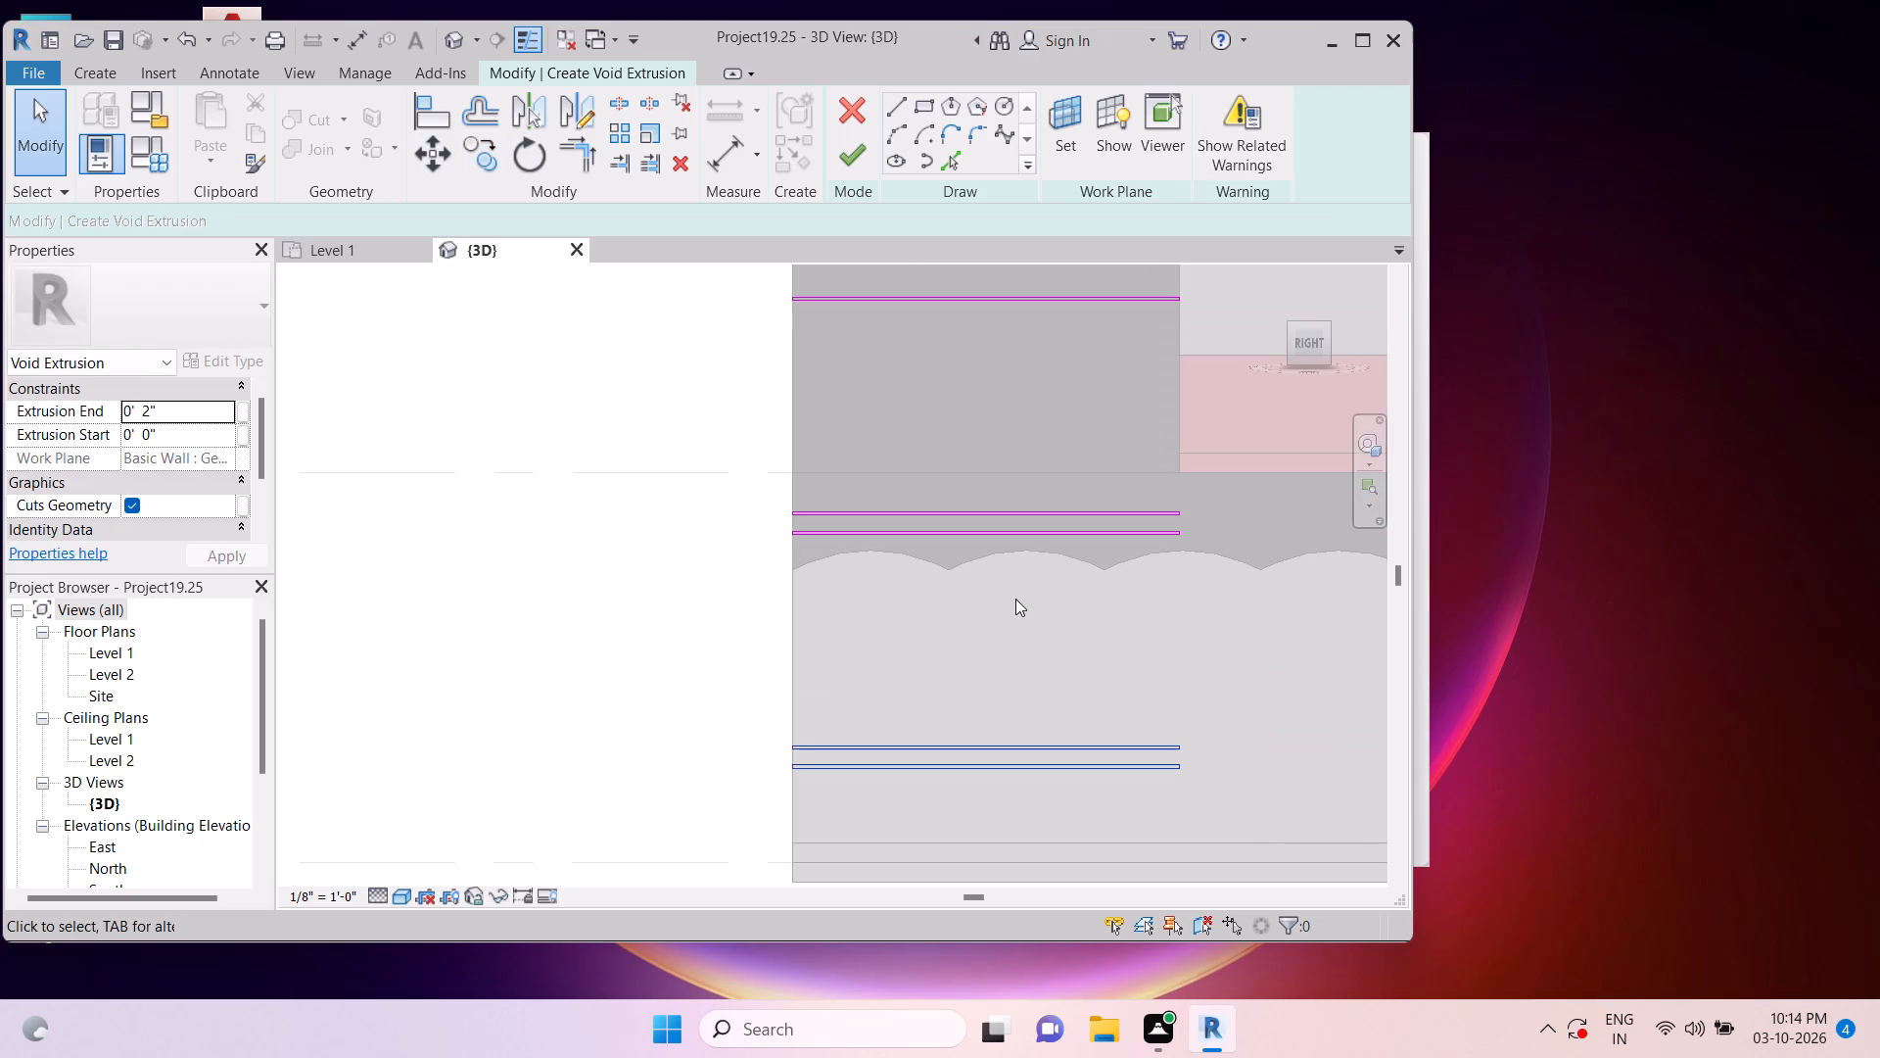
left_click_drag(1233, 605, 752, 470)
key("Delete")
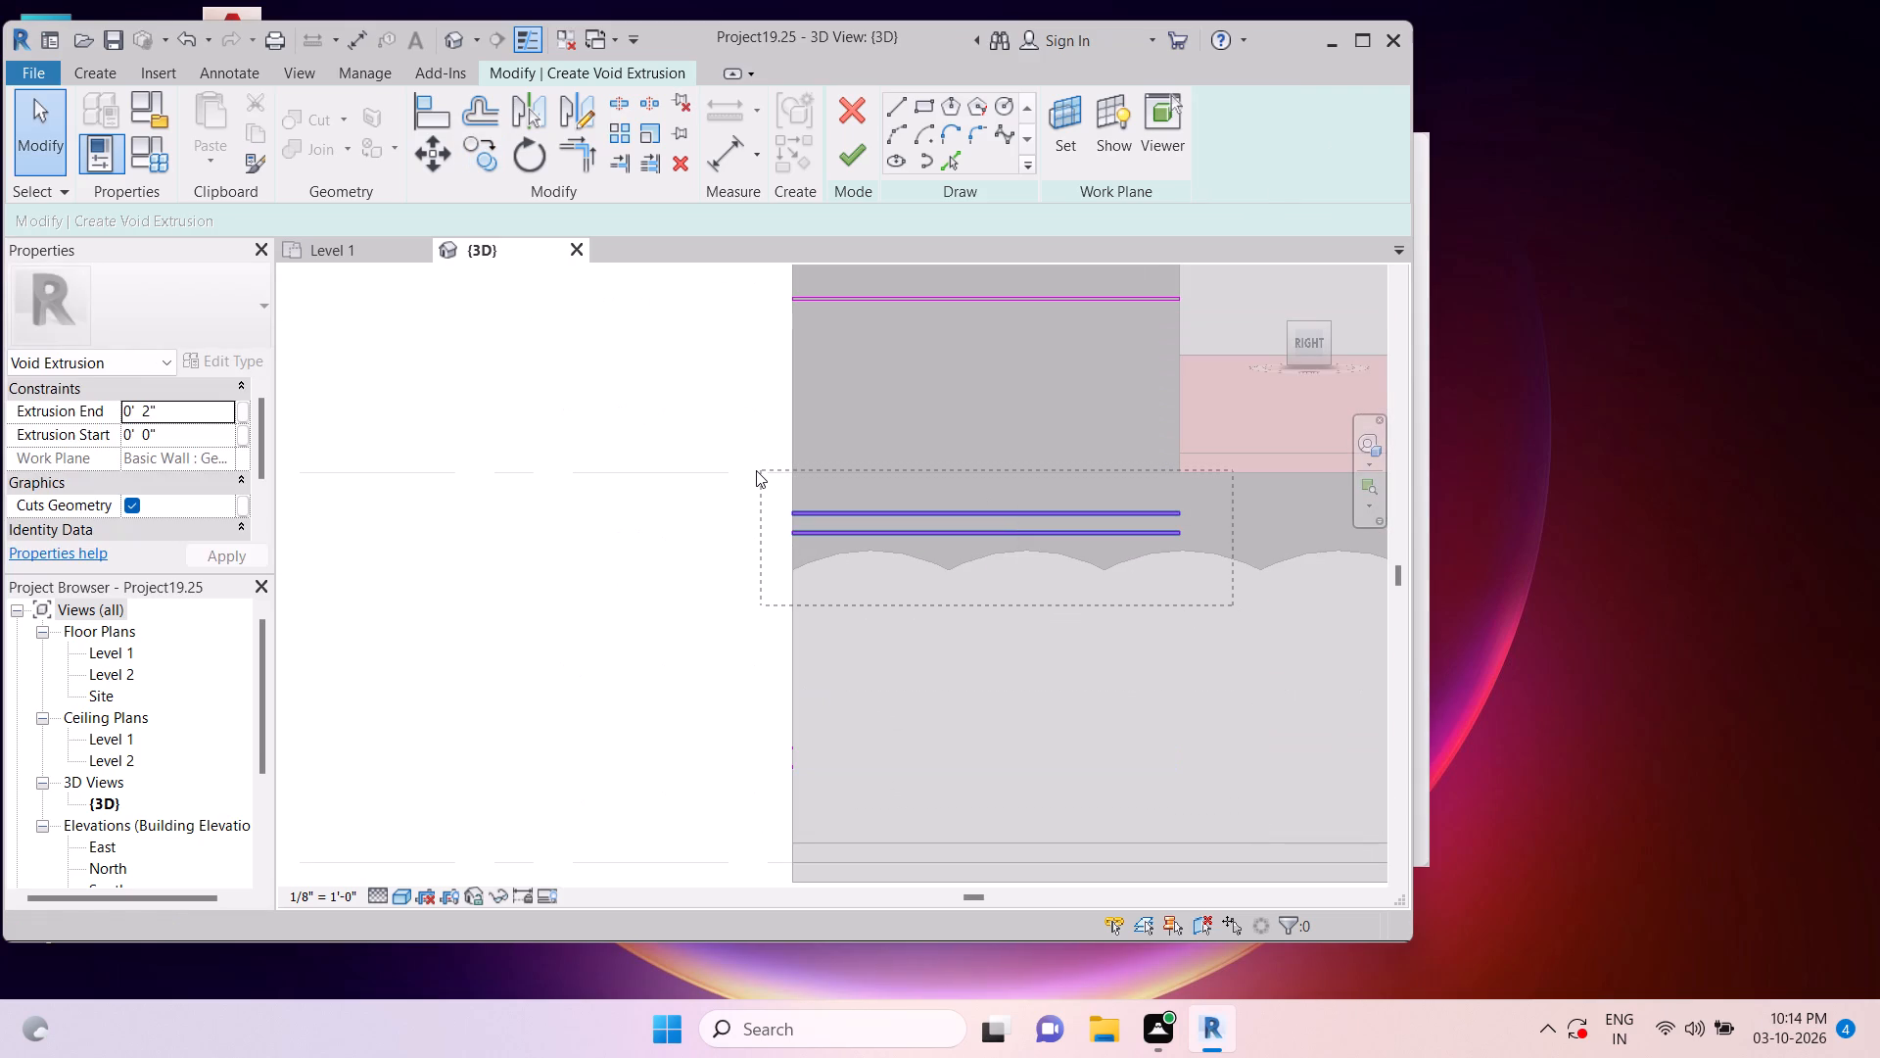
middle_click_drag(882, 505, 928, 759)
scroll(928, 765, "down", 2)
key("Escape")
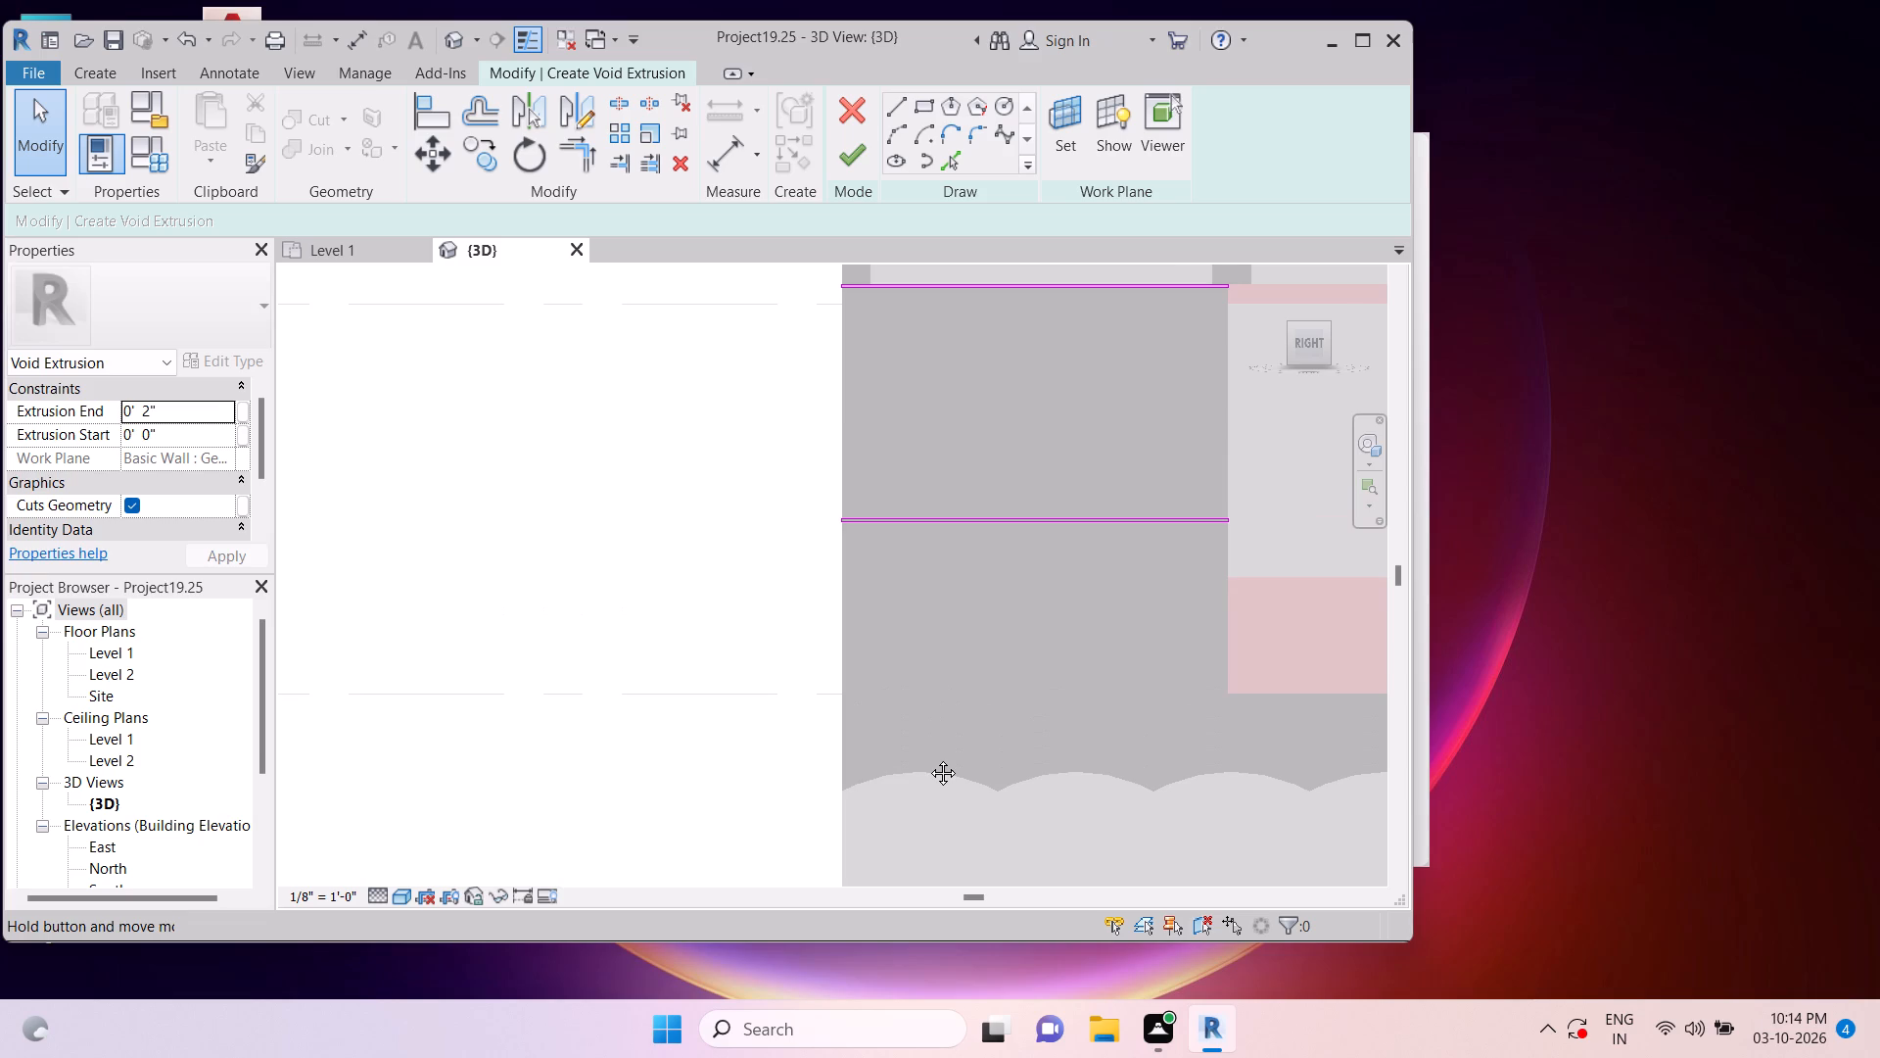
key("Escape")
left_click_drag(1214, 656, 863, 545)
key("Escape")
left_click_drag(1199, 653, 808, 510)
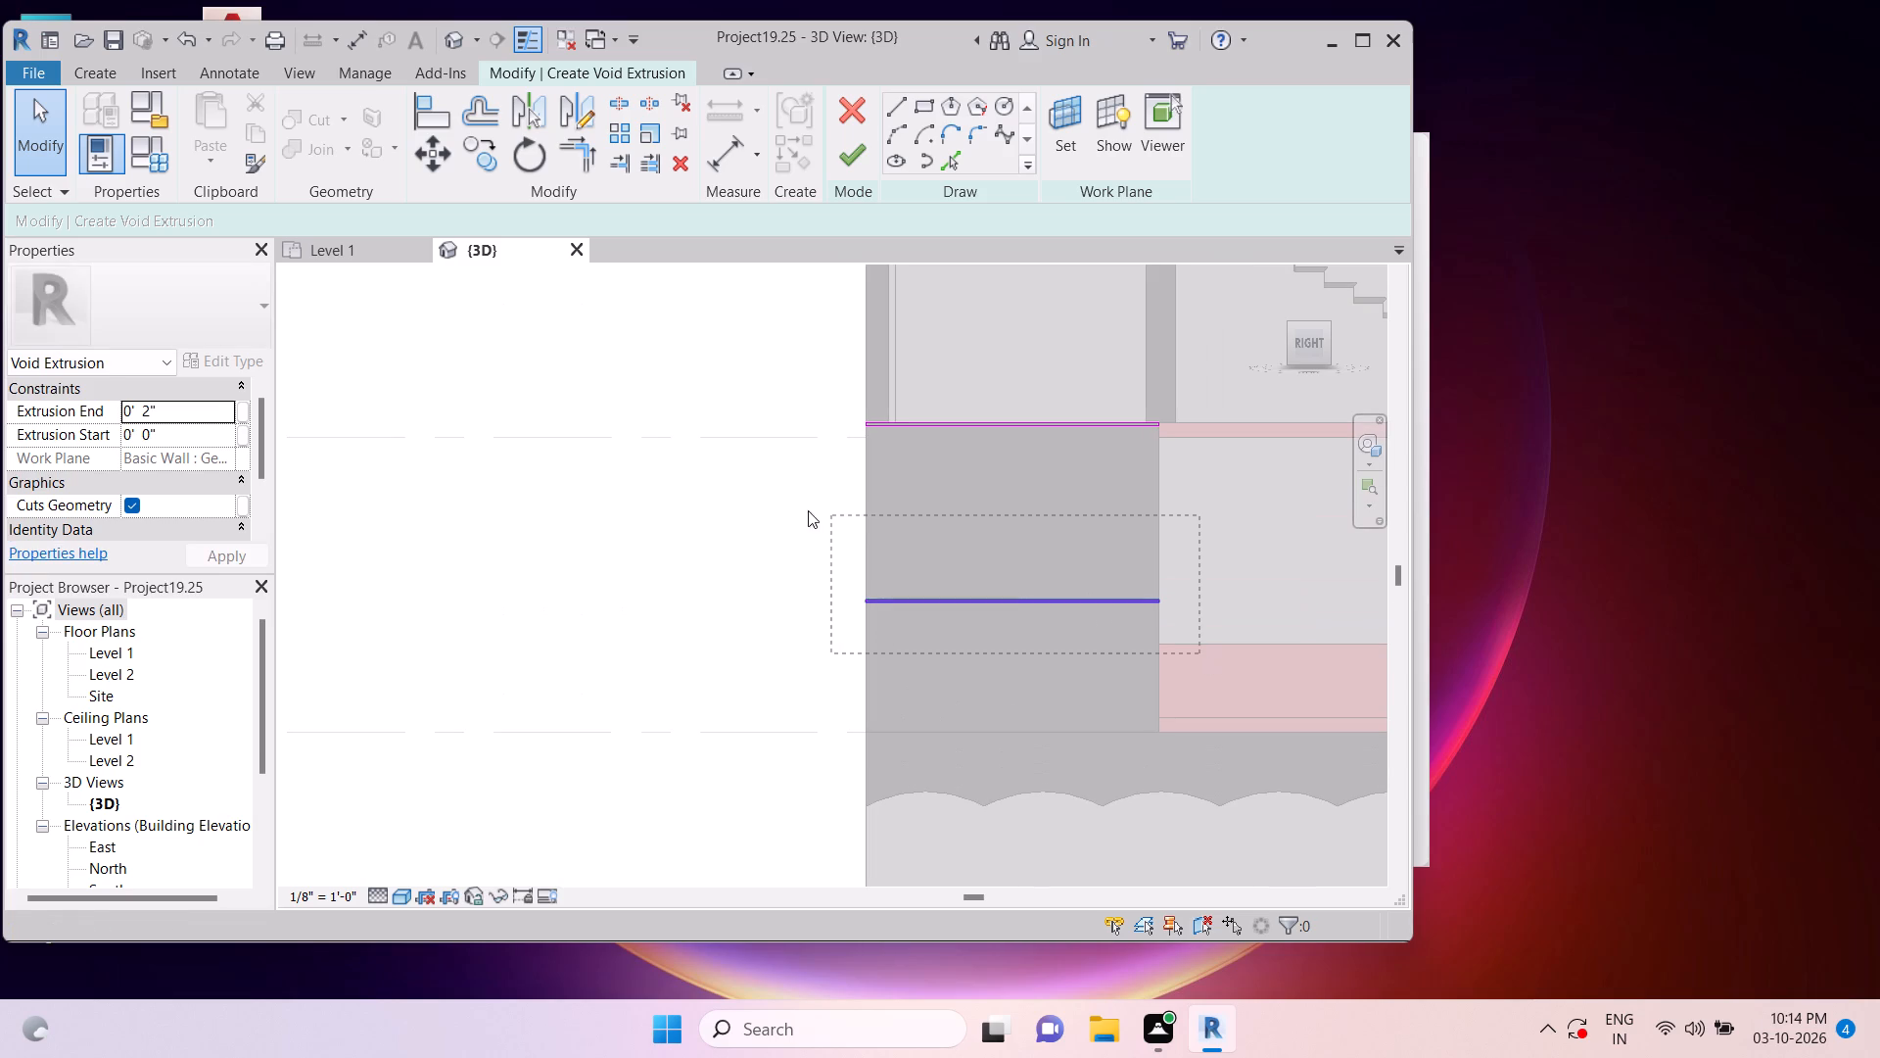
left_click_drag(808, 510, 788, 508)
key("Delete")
Copy the void strip at the panel's top edge downward twice at 6" offsets, with Constrain and Multiple enabled.
scroll(1097, 459, "up", 5)
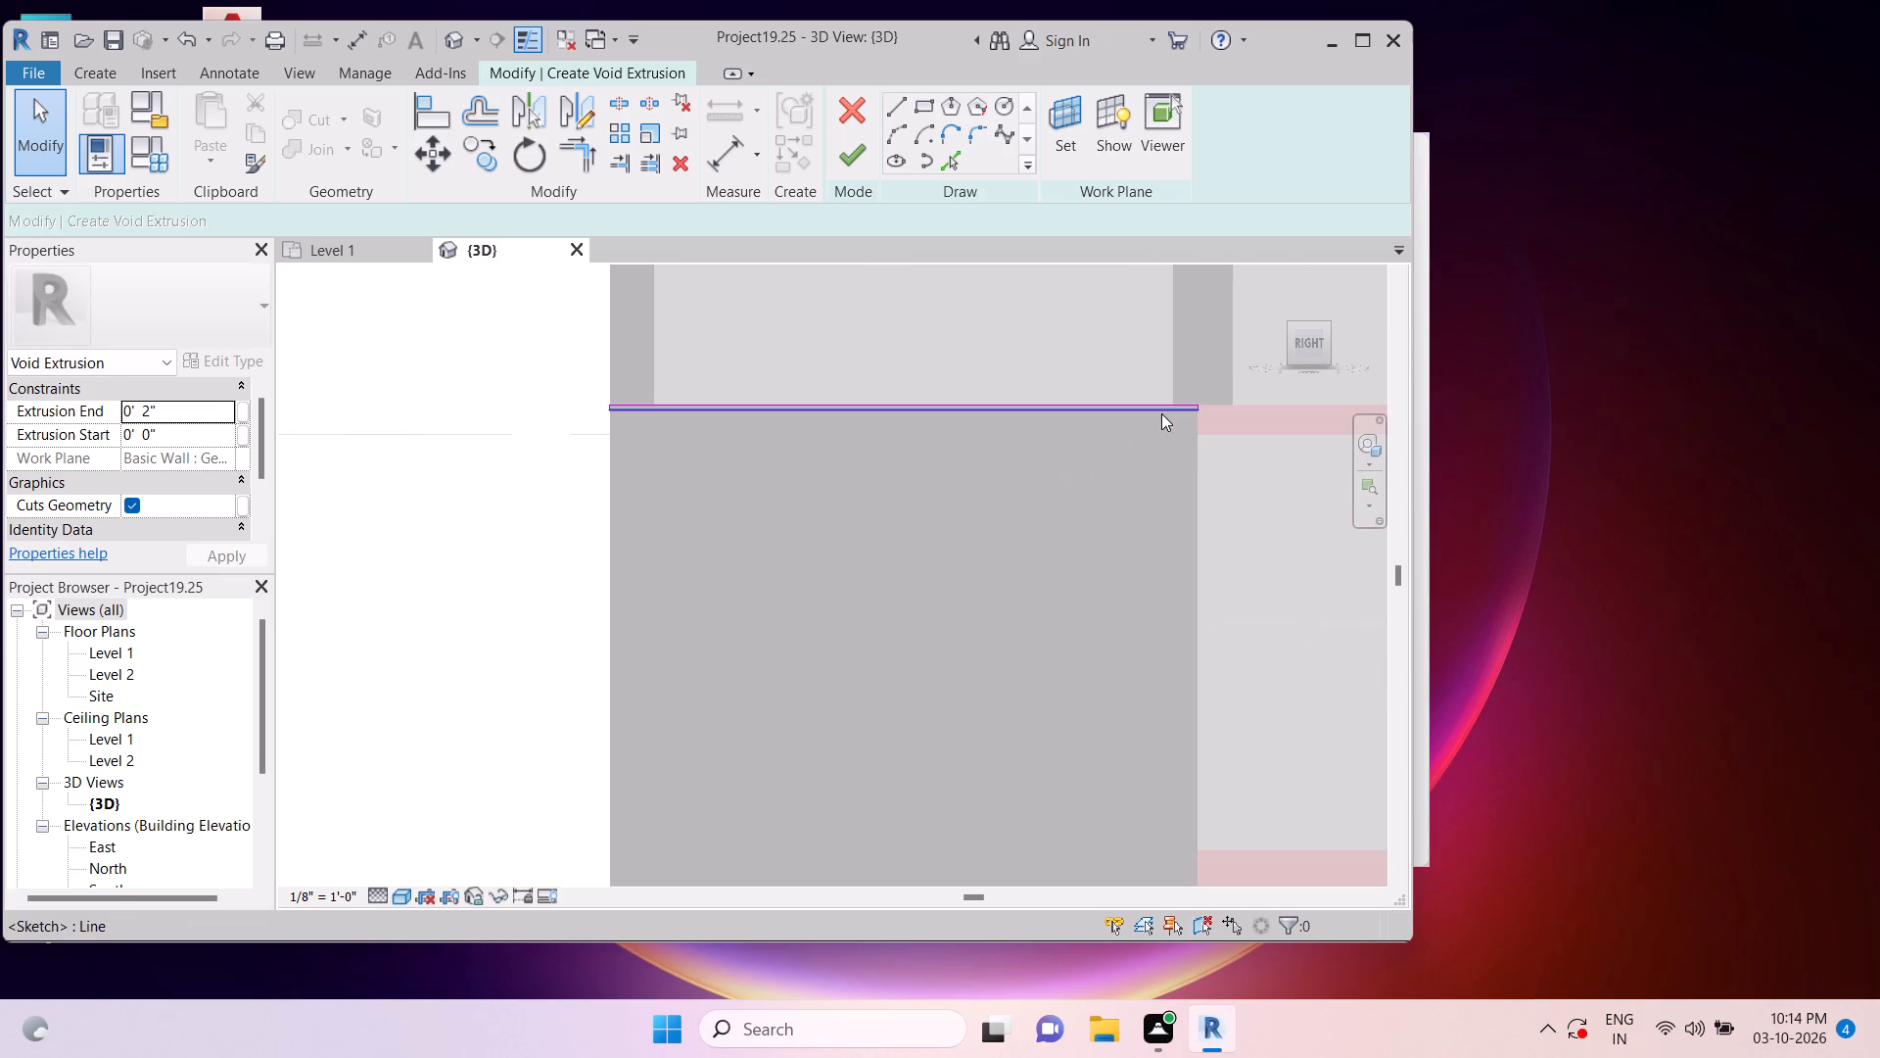
key("Tab")
left_click(1160, 412)
left_click(494, 168)
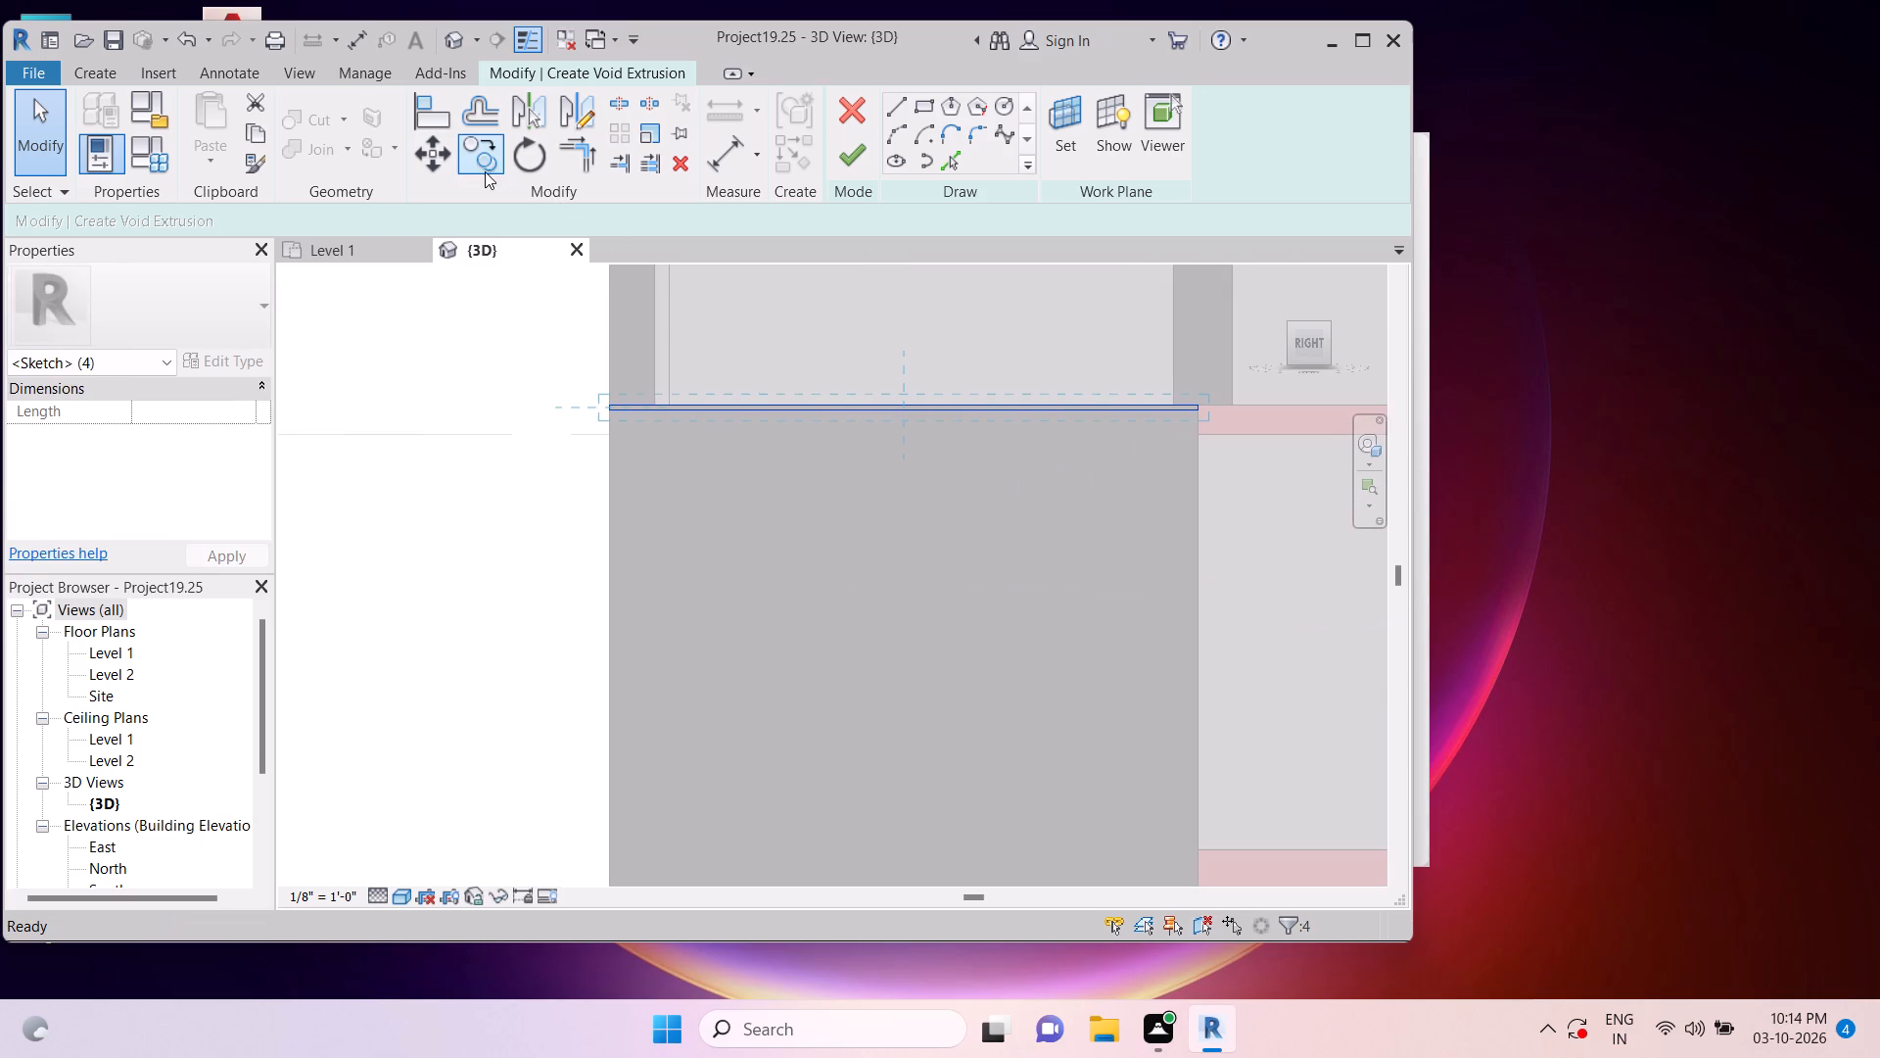
left_click(1193, 414)
scroll(1184, 509, "down", 5)
middle_click_drag(1182, 632, 1178, 588)
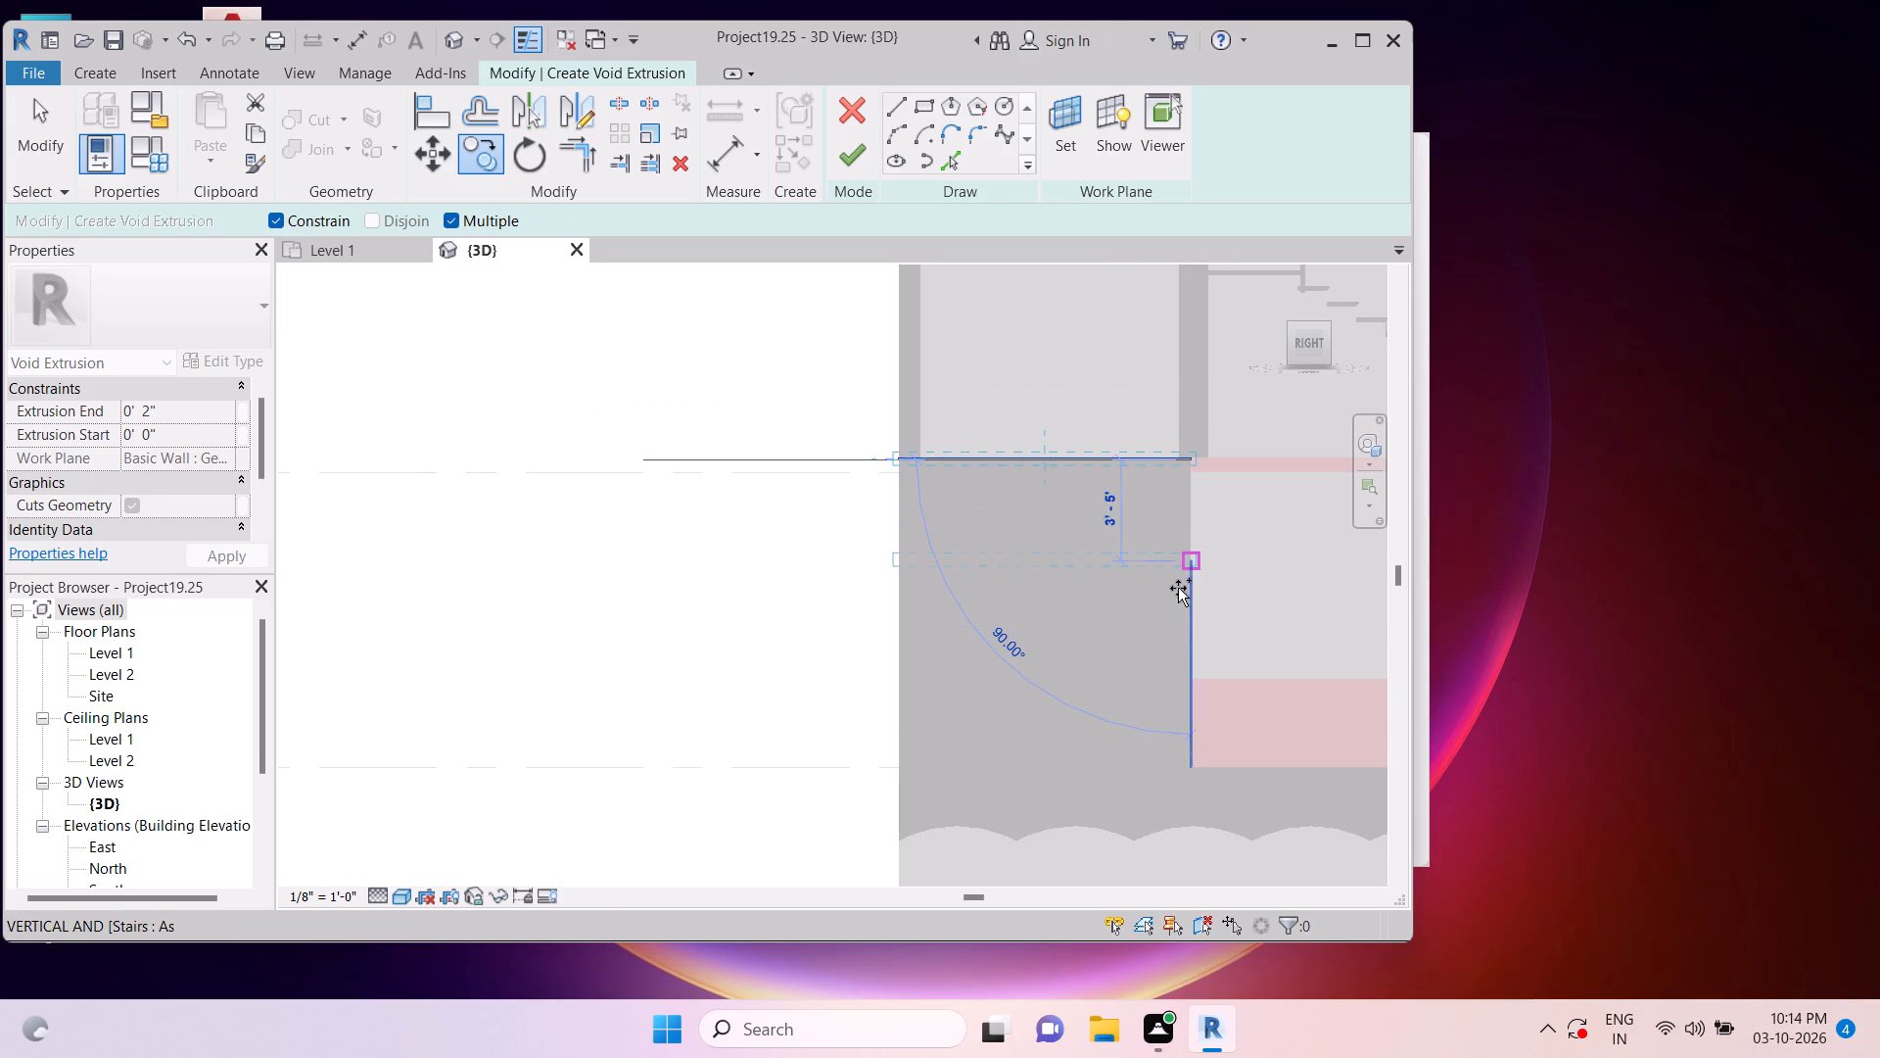
middle_click_drag(1178, 588, 1177, 518)
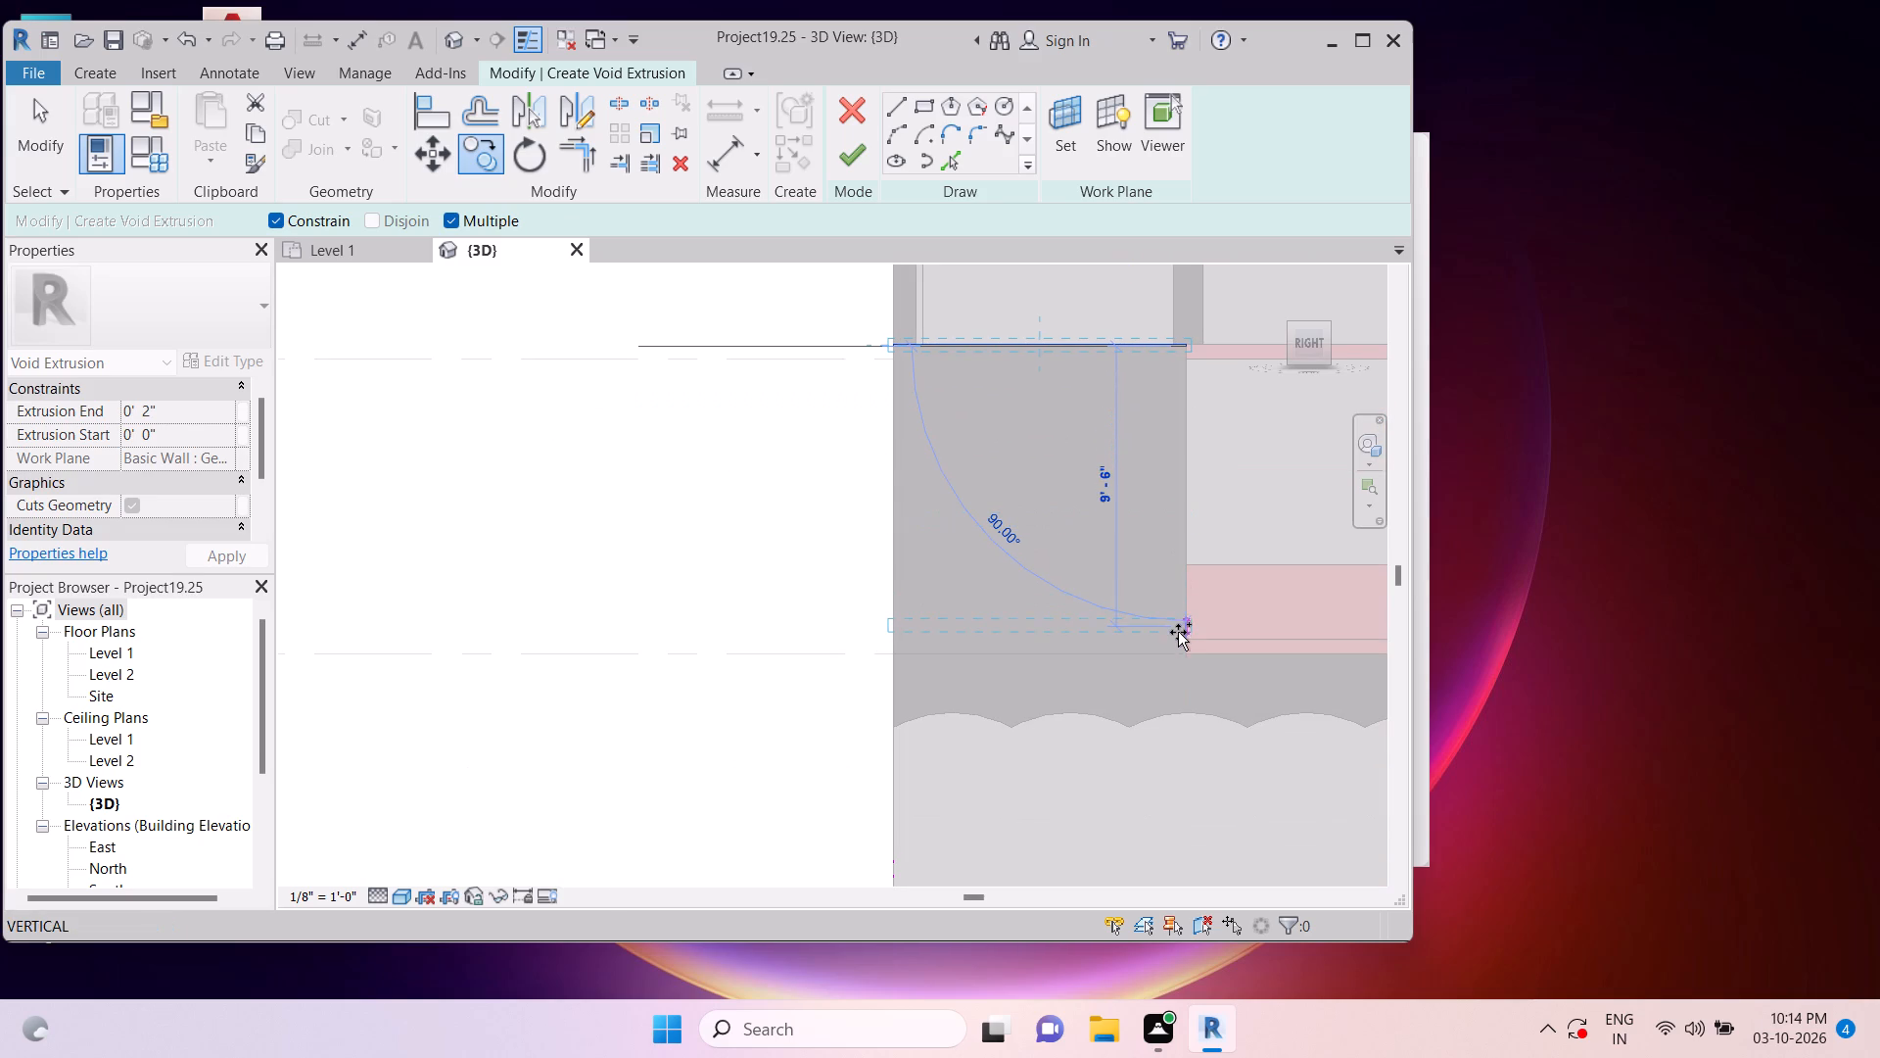
key("6")
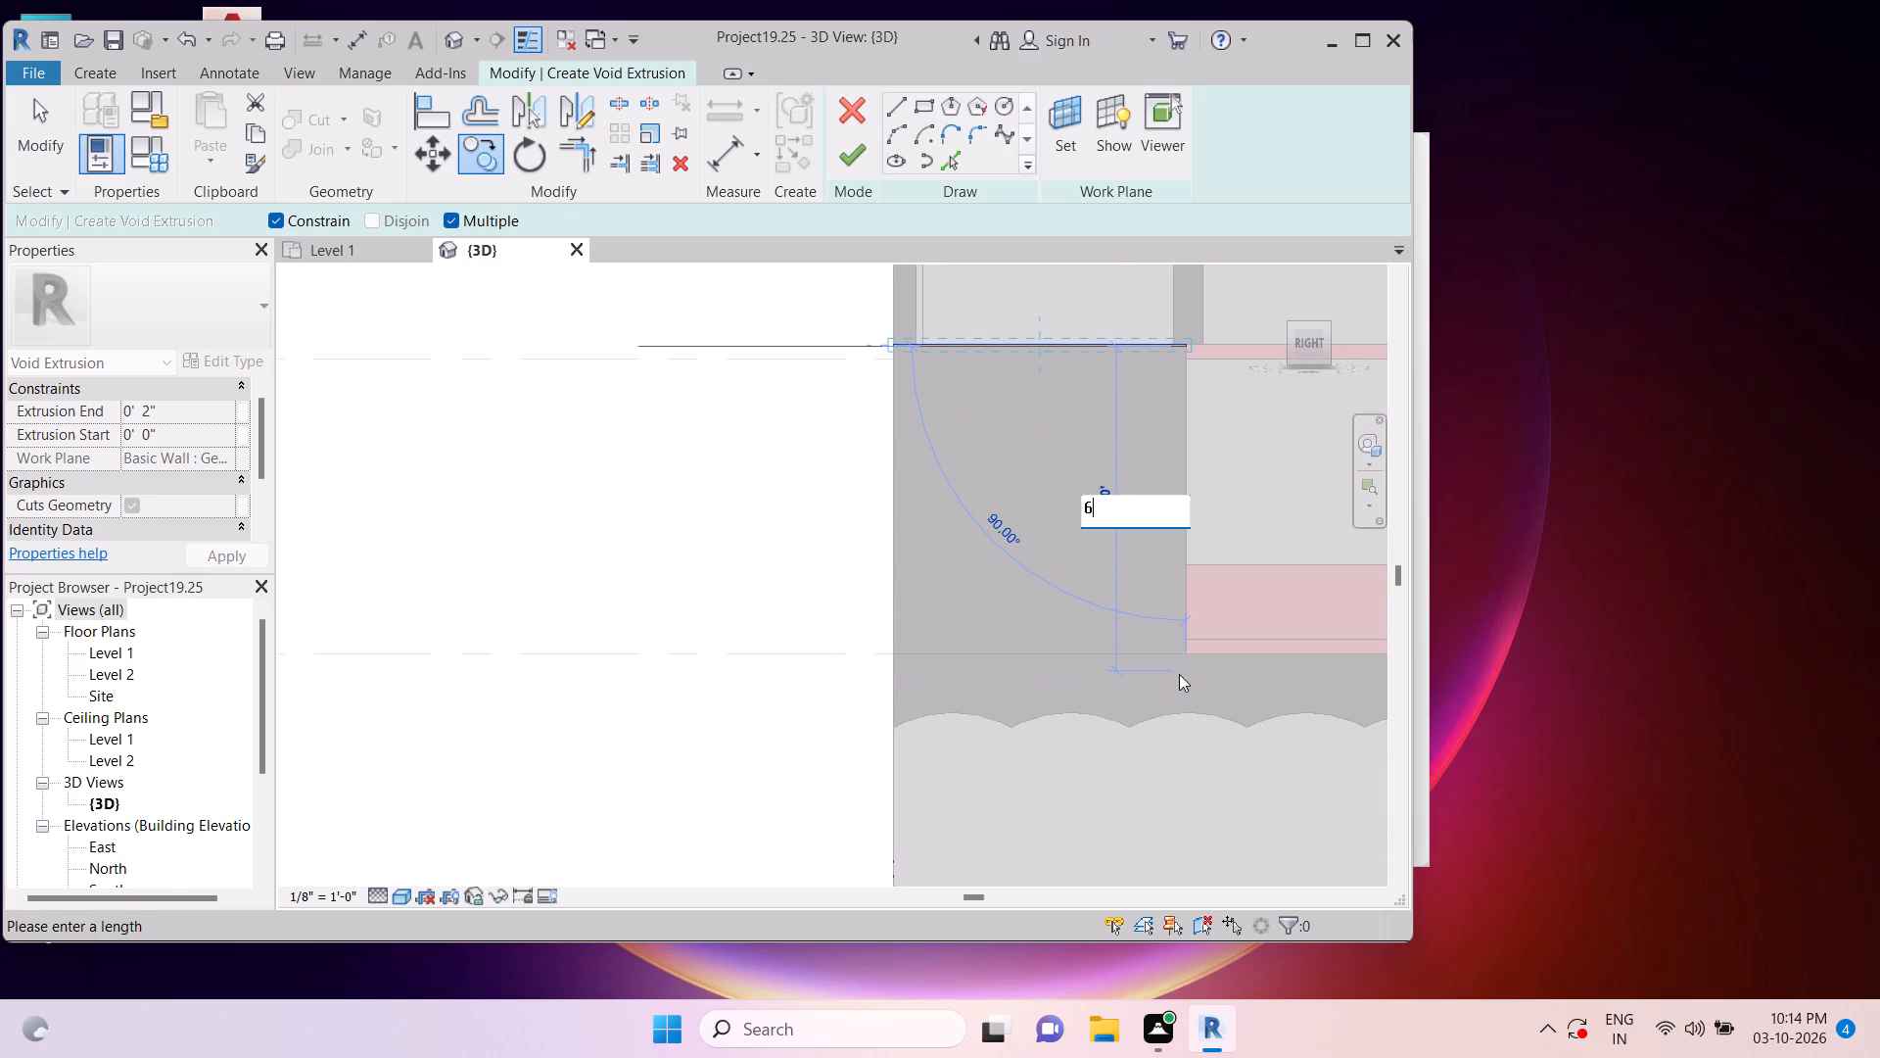
type(";'")
key("Return")
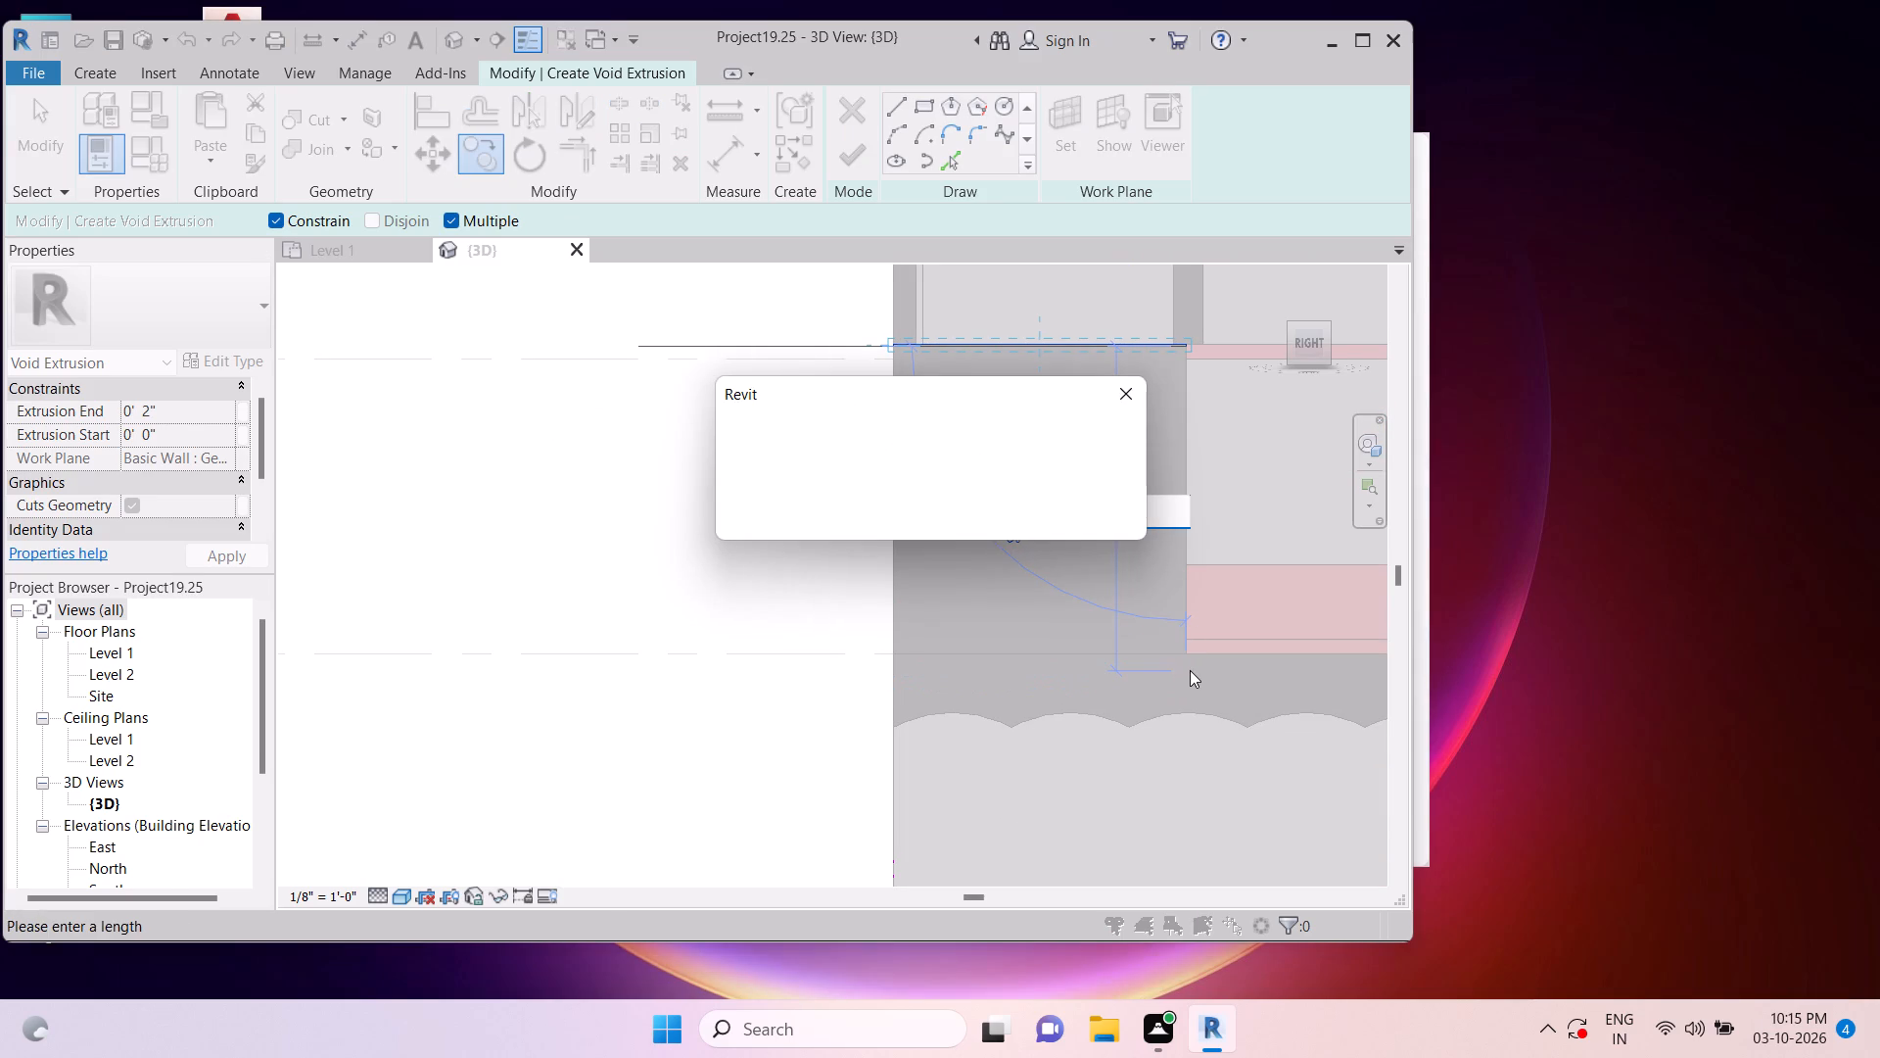
key("Escape")
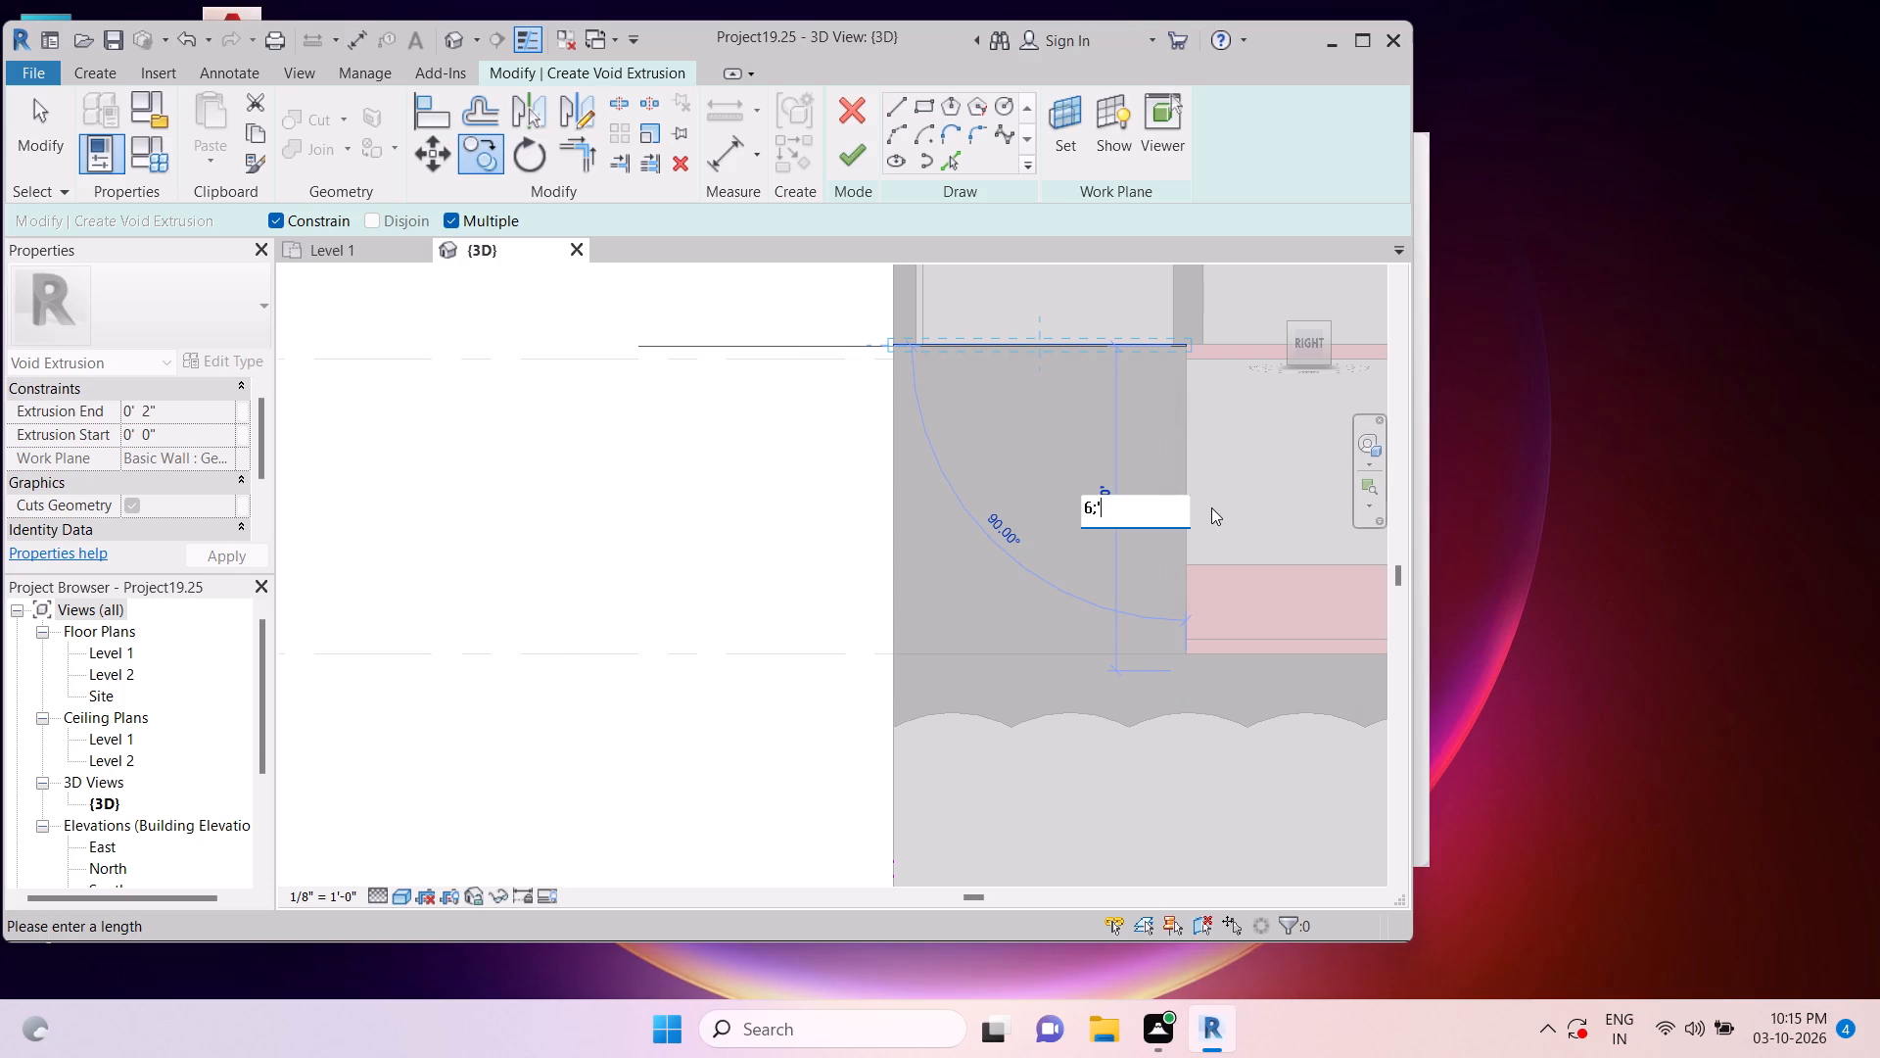
key("BackSpace")
key("BackSpace")
key("shift+quotedbl")
key("Return")
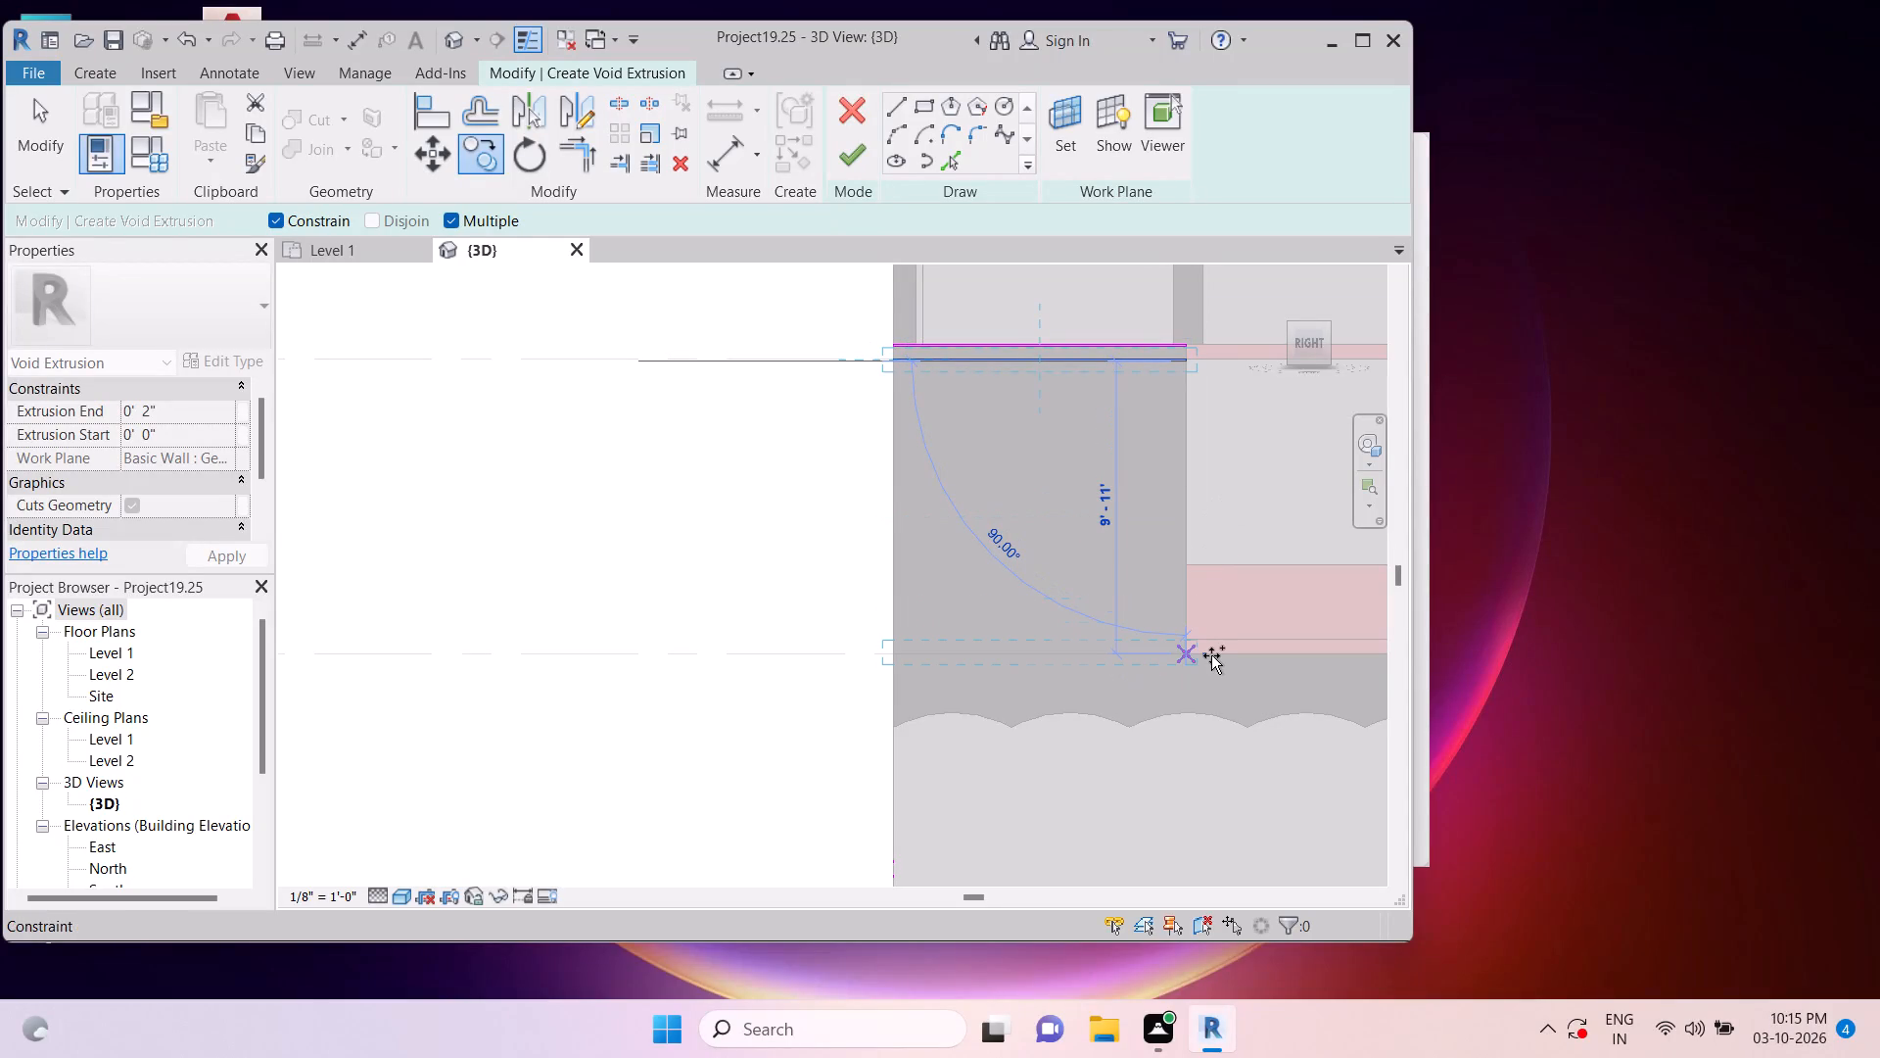
type("6\"")
key("Return")
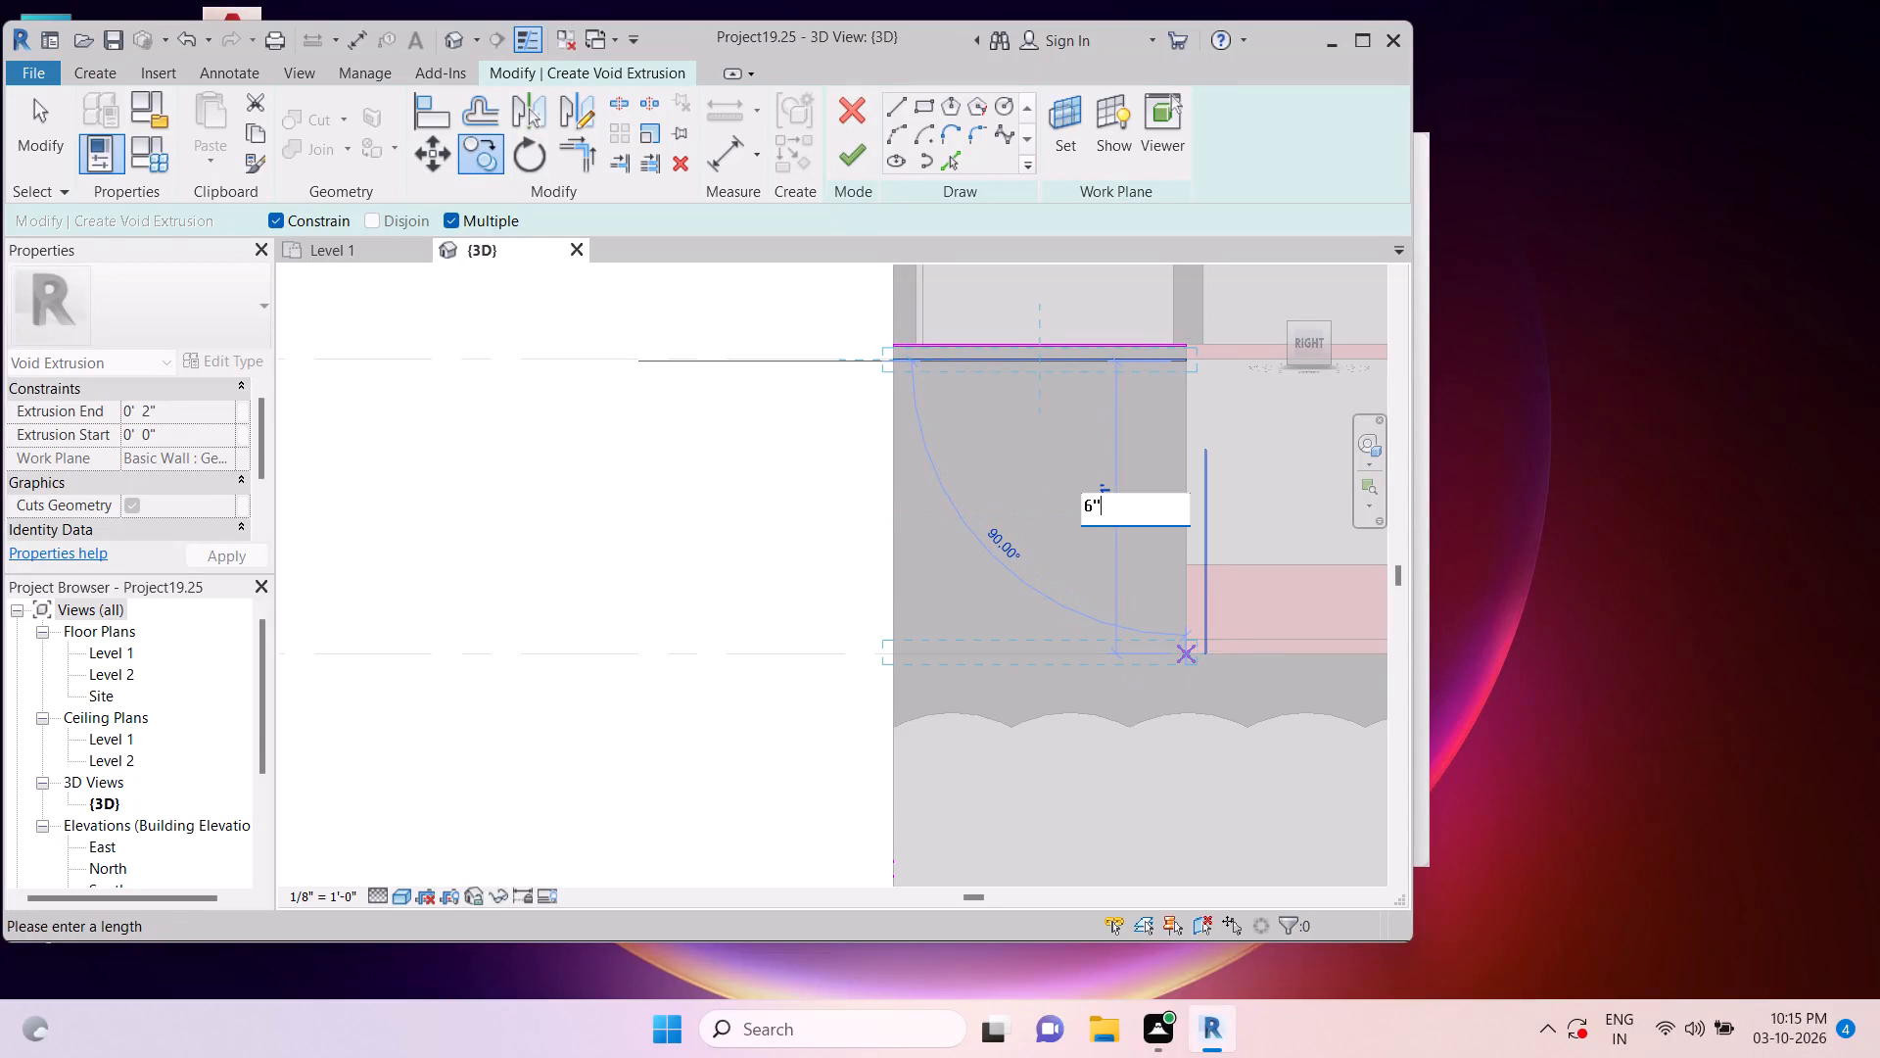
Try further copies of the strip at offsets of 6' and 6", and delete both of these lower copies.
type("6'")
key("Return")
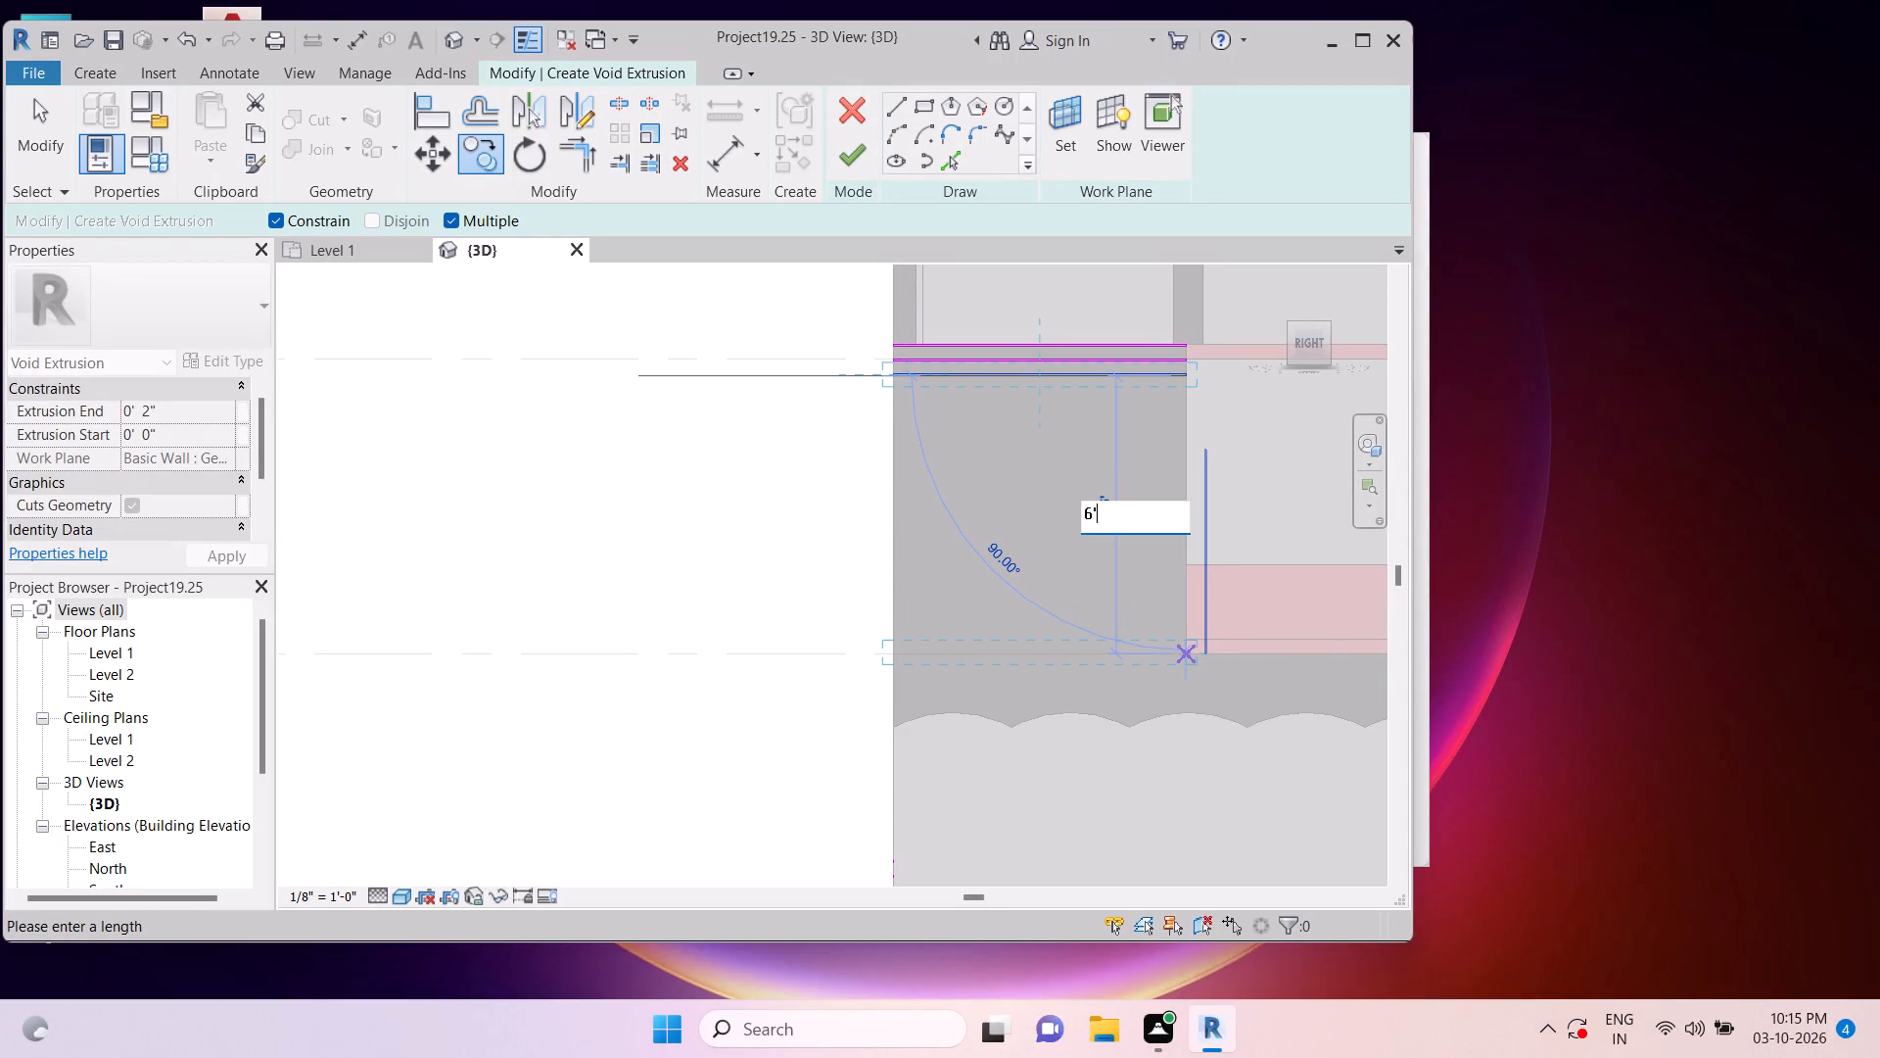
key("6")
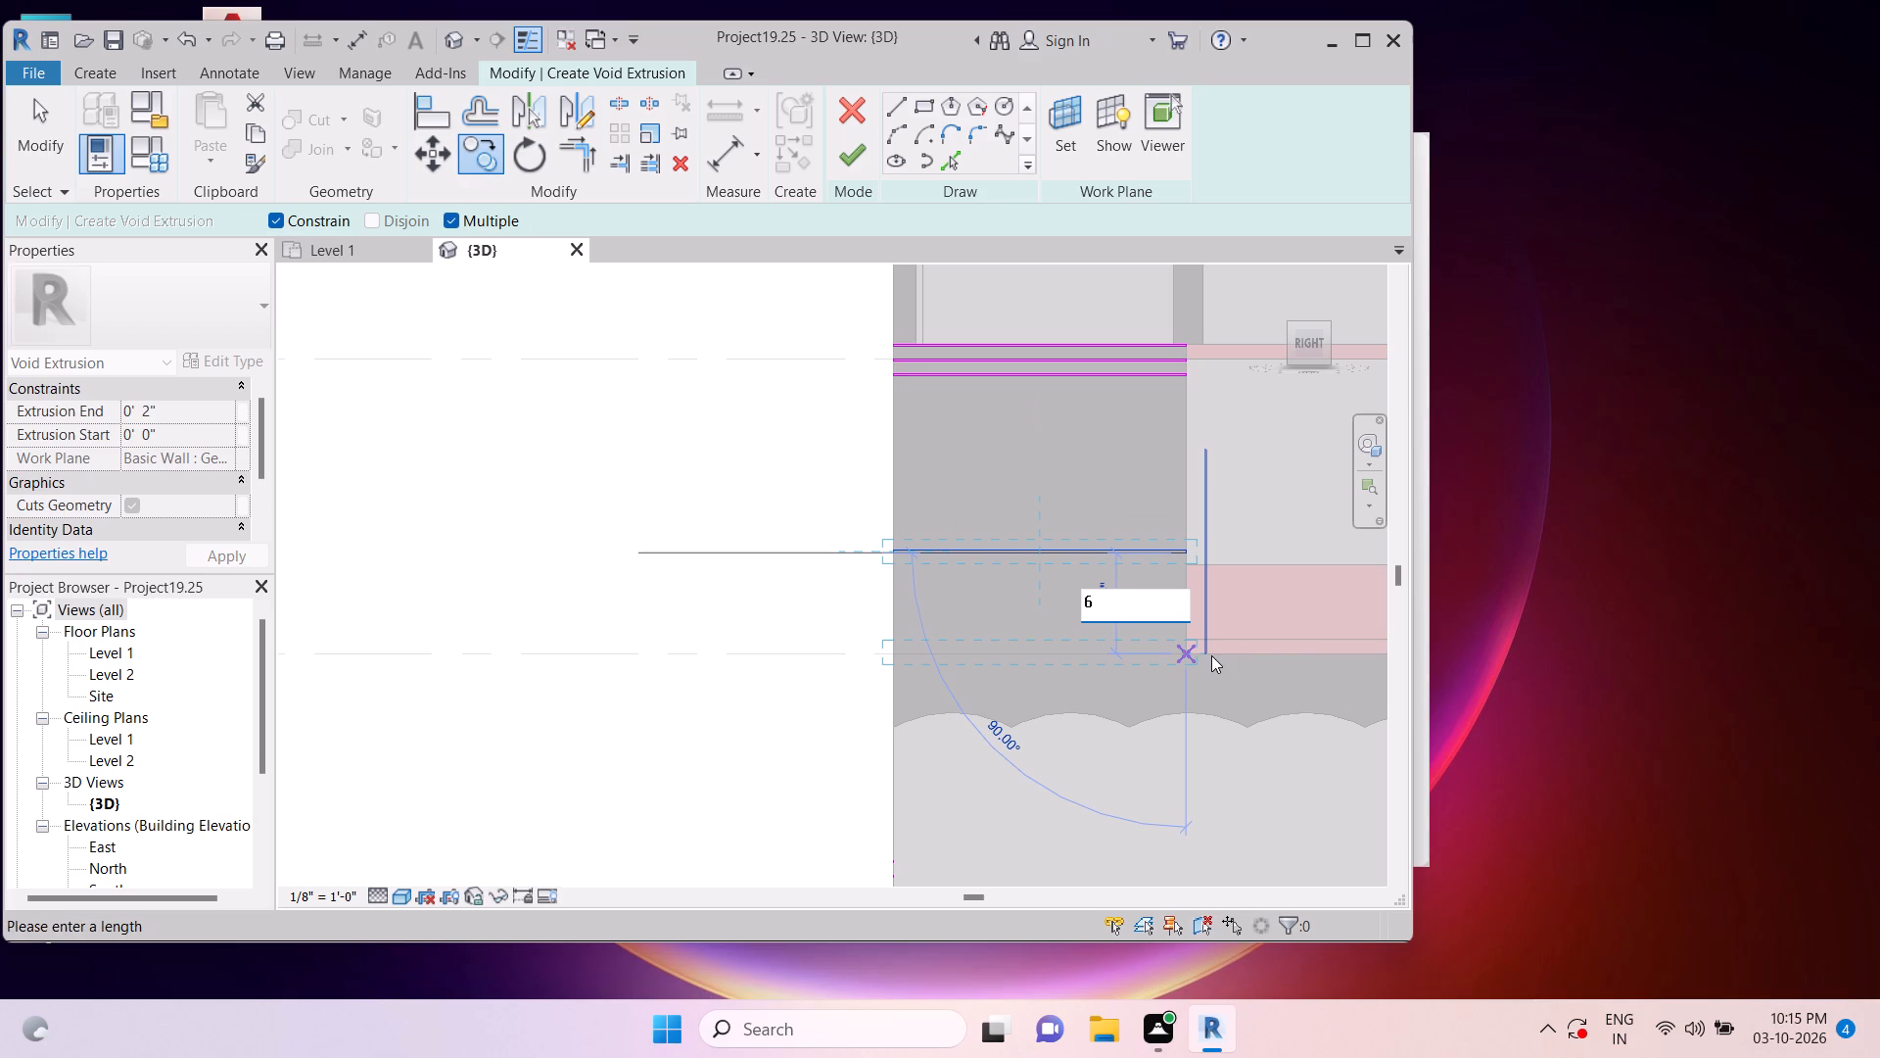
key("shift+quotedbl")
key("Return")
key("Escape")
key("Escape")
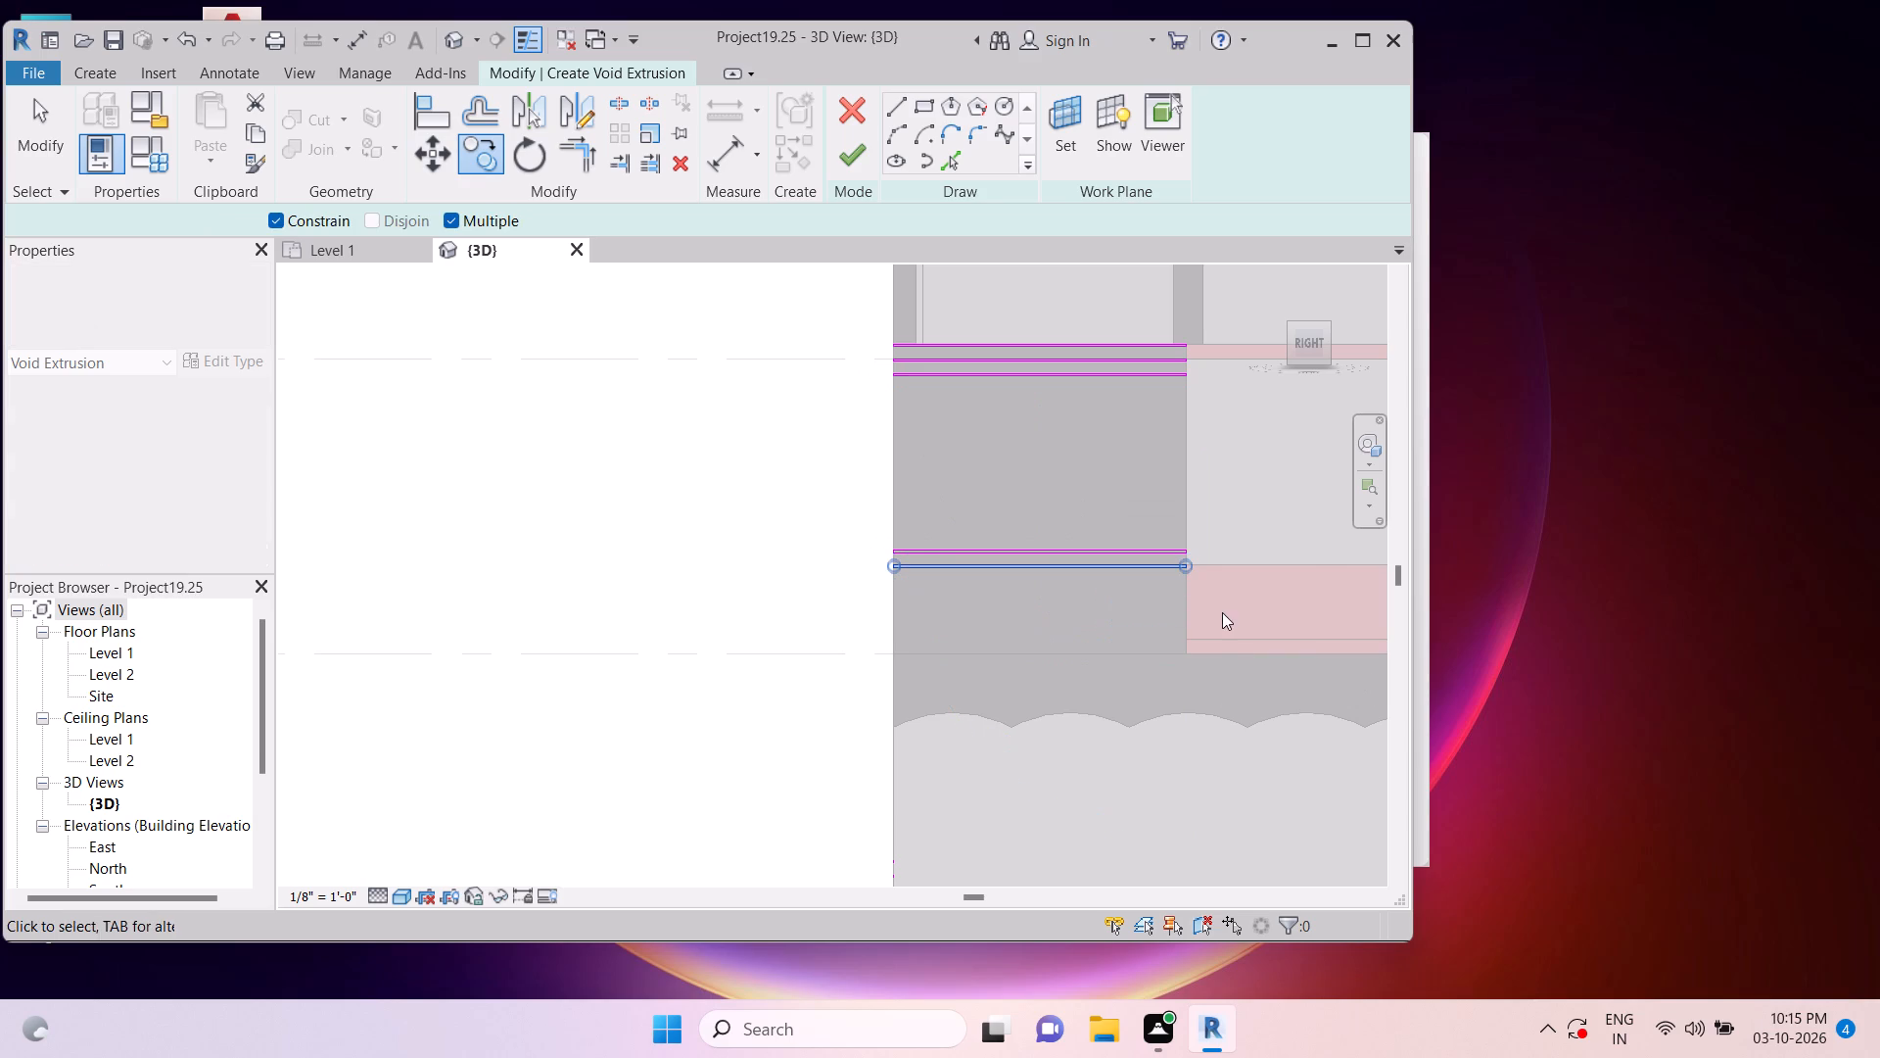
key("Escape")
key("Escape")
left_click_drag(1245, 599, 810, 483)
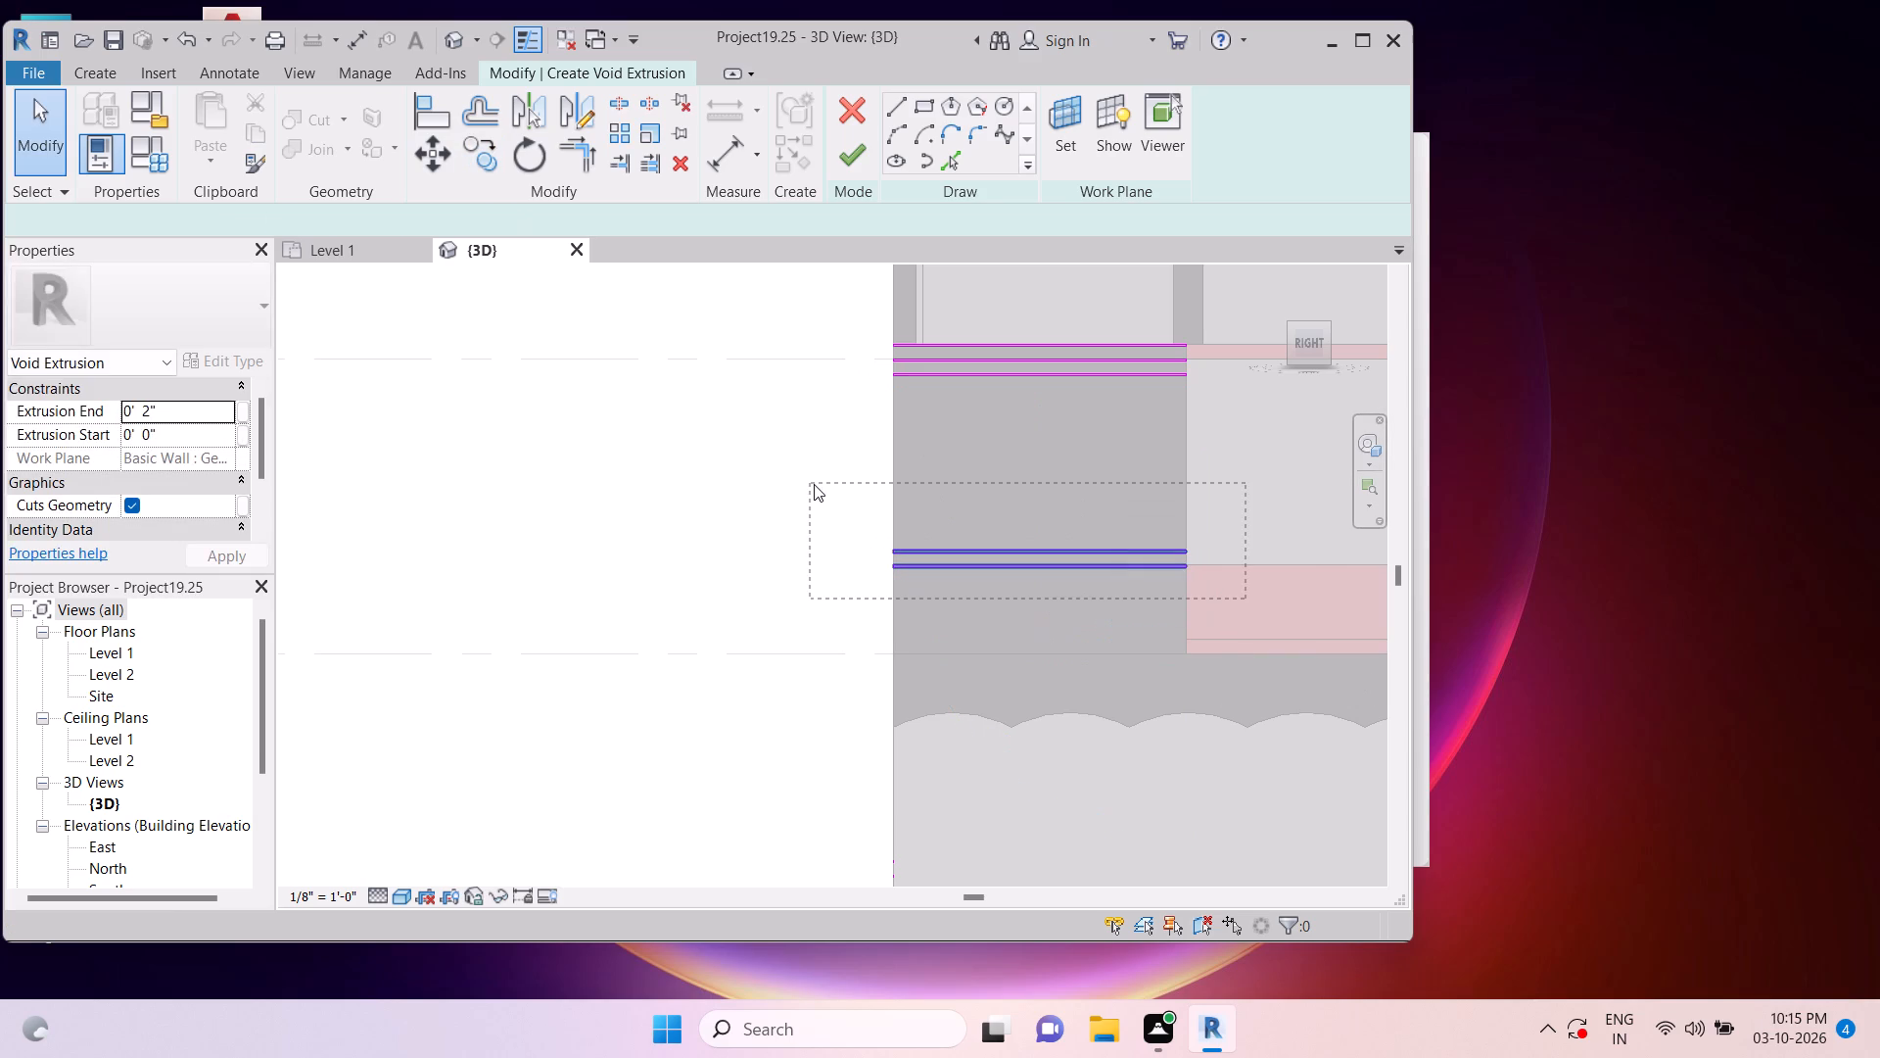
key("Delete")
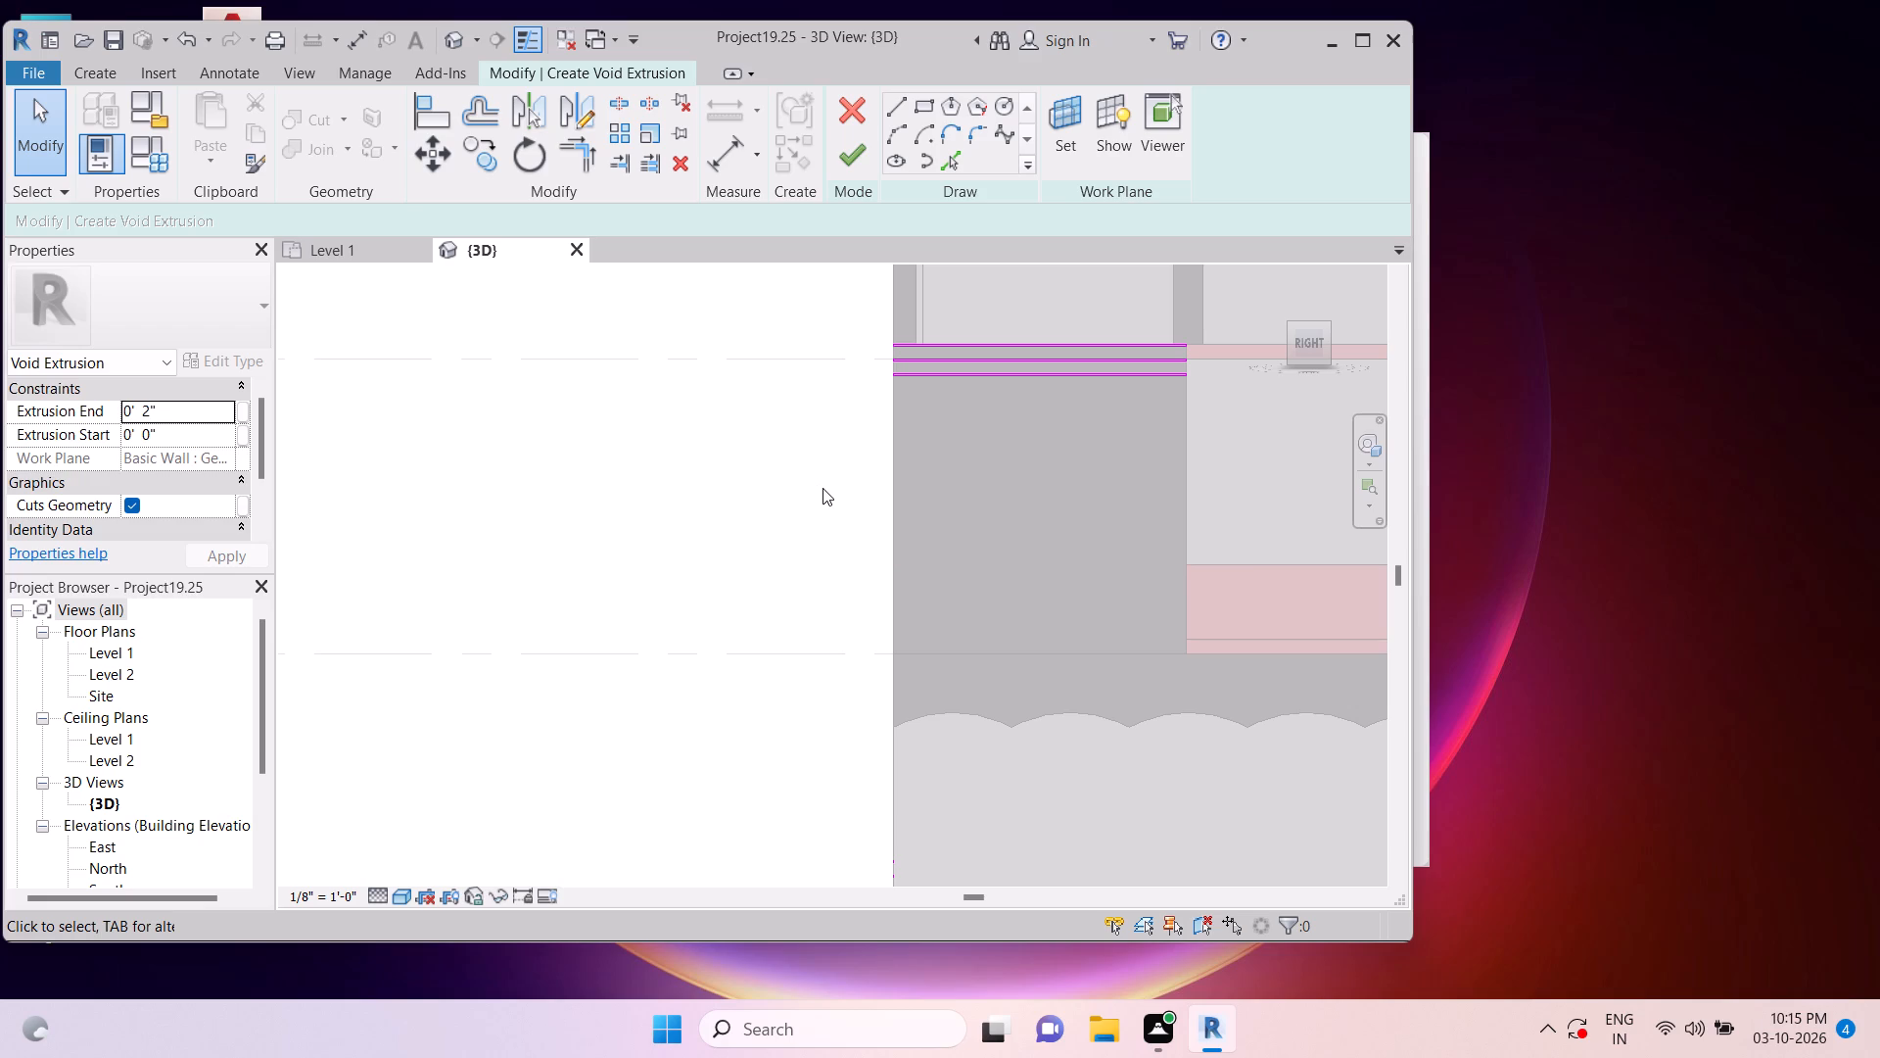
Copy the lowest remaining void strip downward twice at 6" offsets.
scroll(1173, 372, "up", 5)
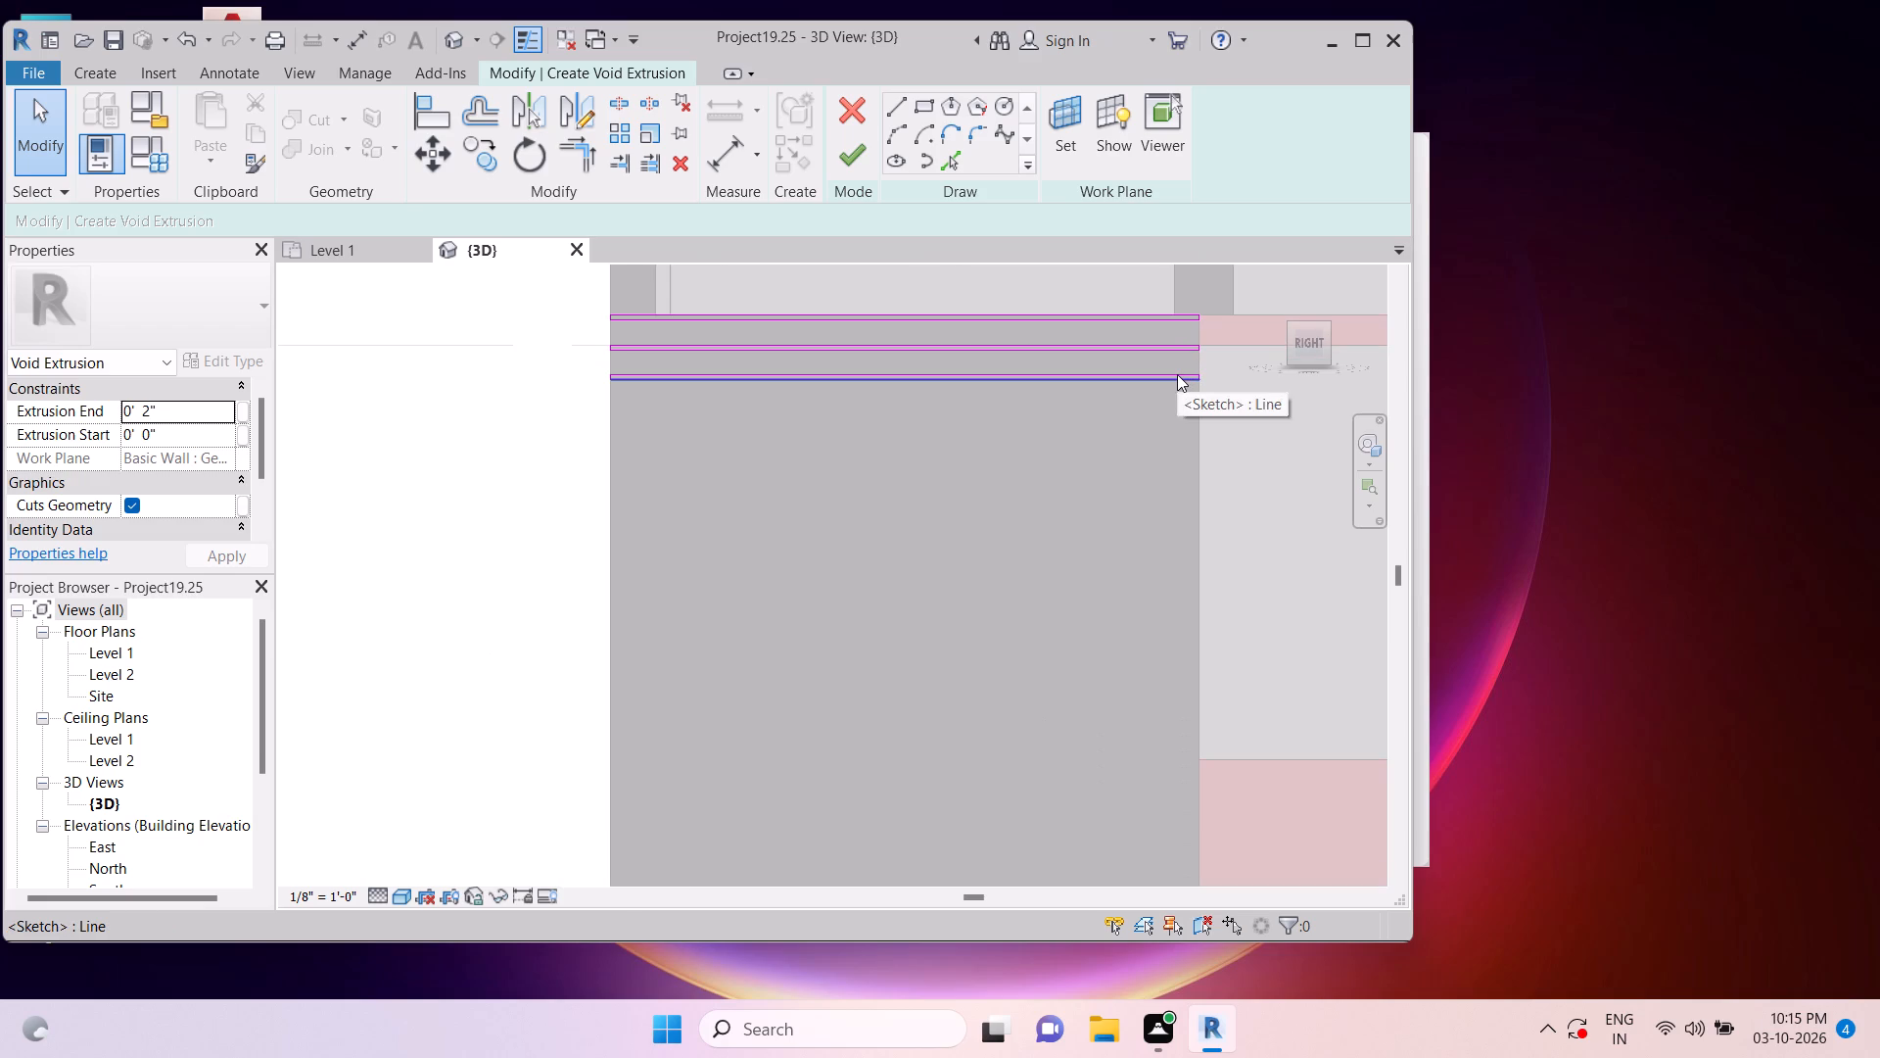
key("Tab")
left_click(1178, 374)
left_click(503, 156)
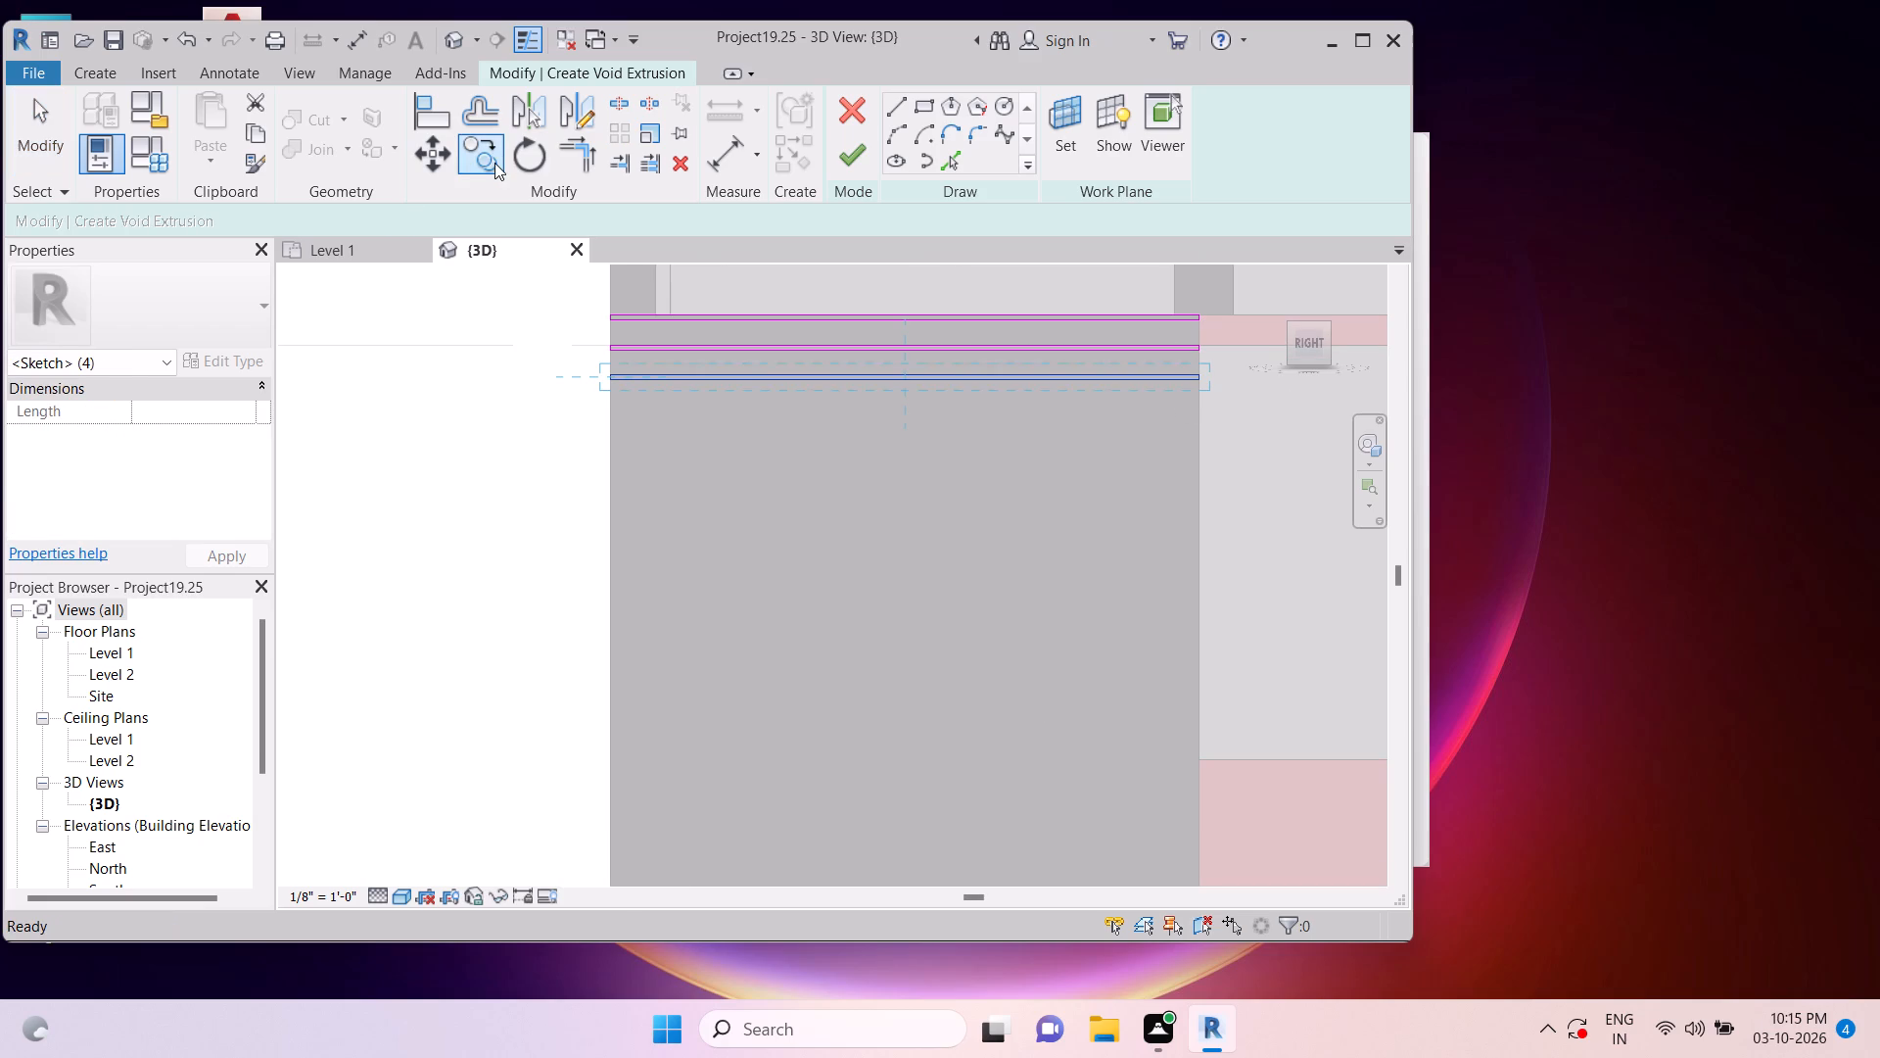
left_click(1202, 377)
scroll(1208, 449, "down", 5)
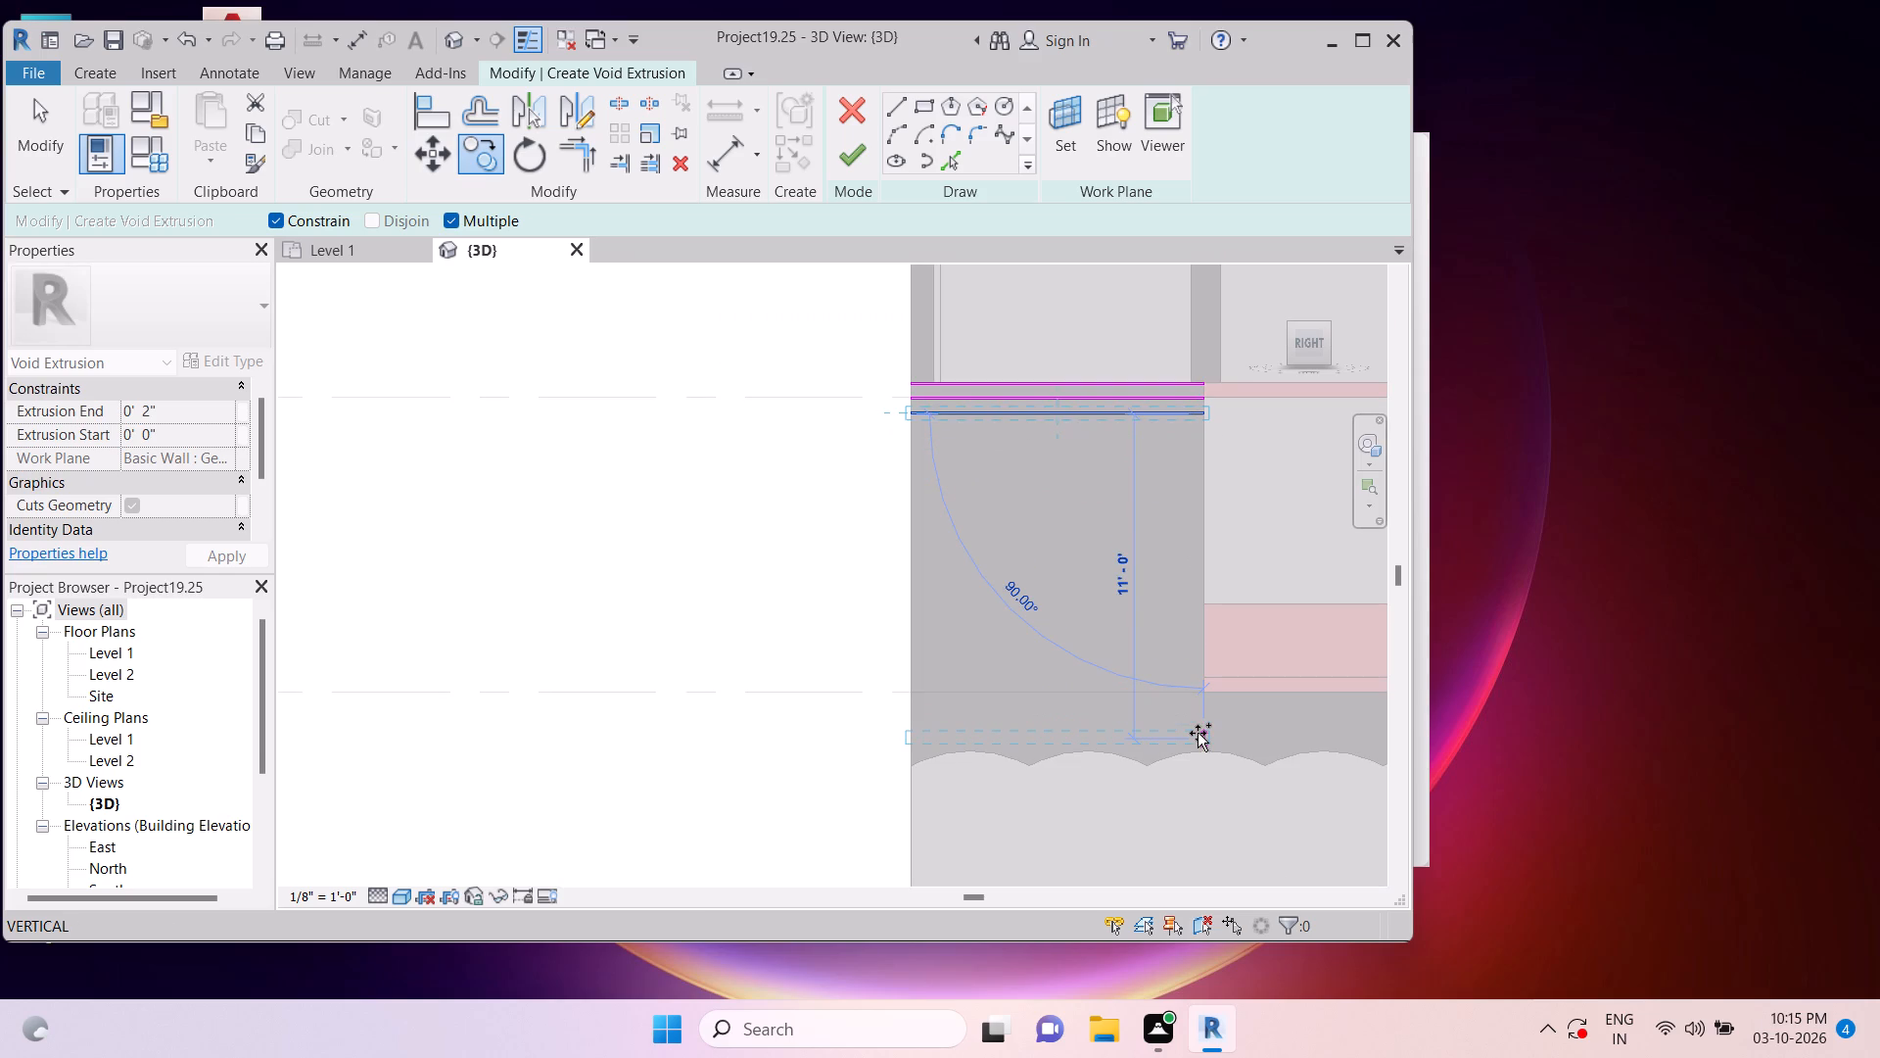
key("6")
key("shift+quotedbl")
key("Return")
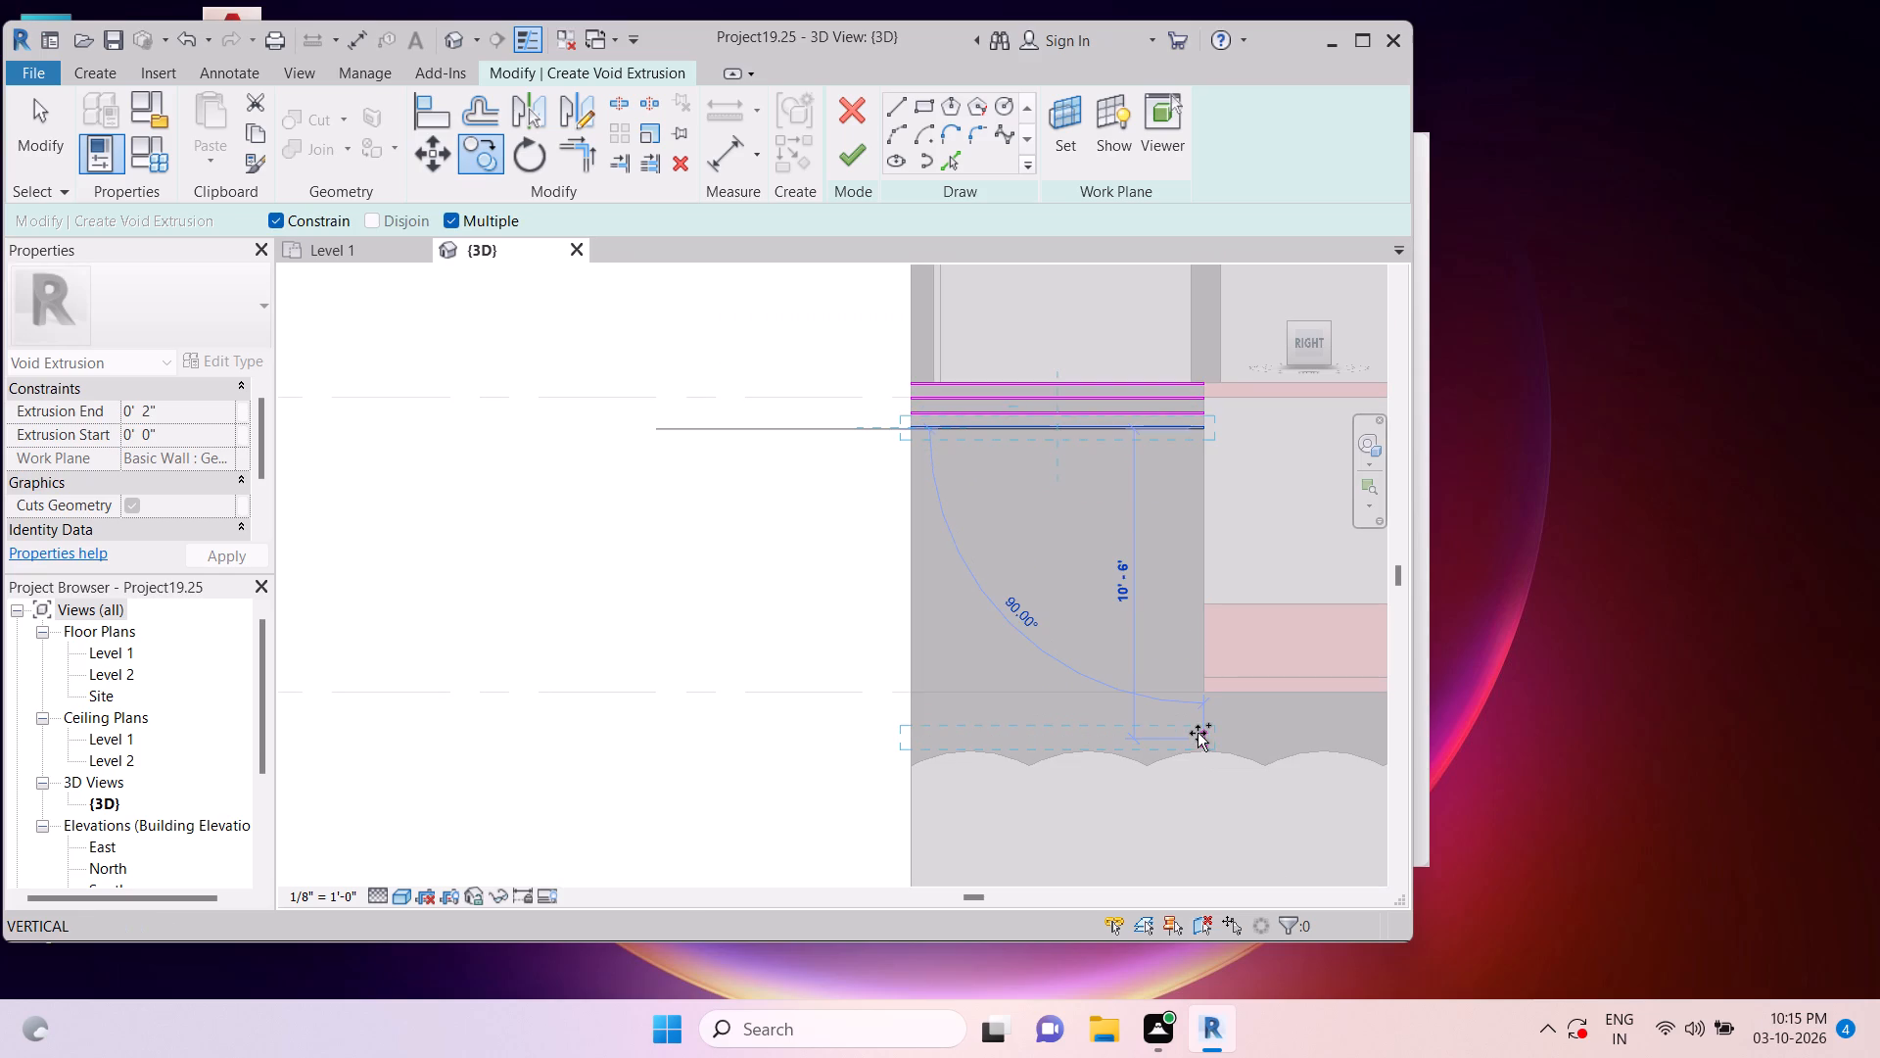
type("6\"")
key("Return")
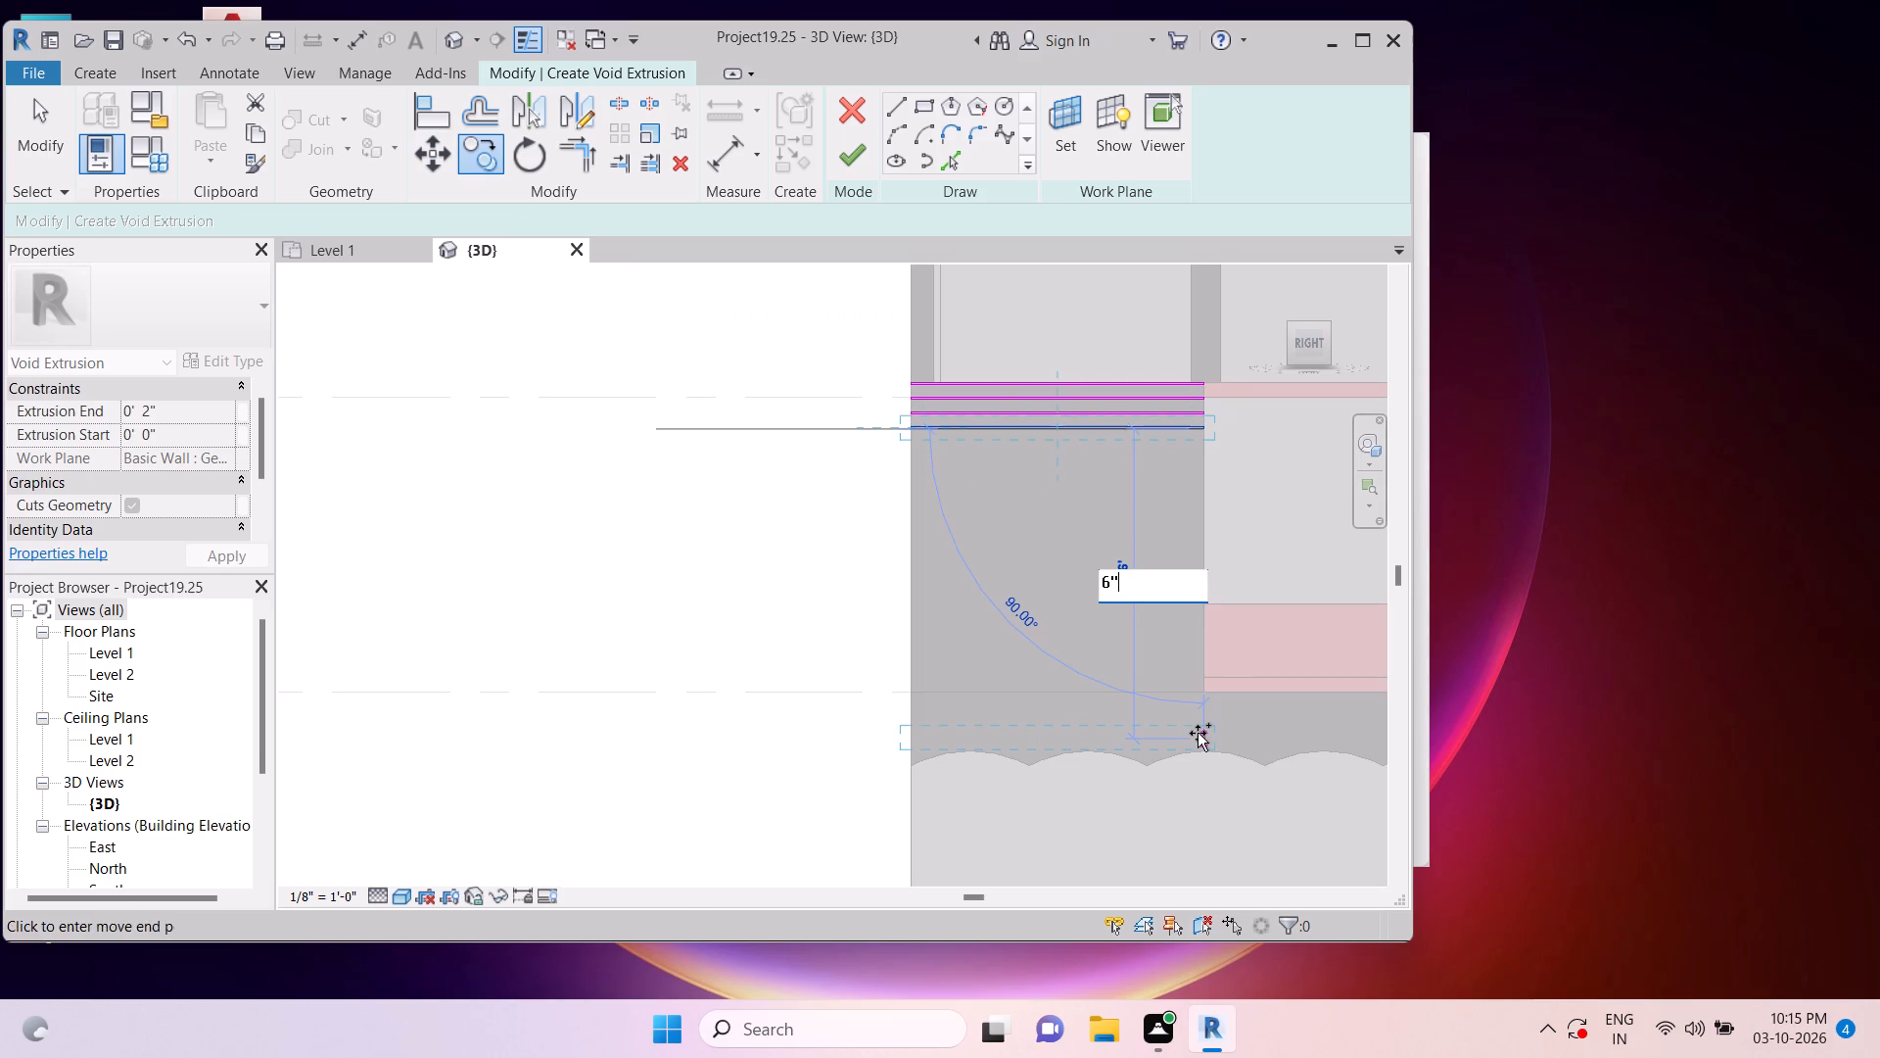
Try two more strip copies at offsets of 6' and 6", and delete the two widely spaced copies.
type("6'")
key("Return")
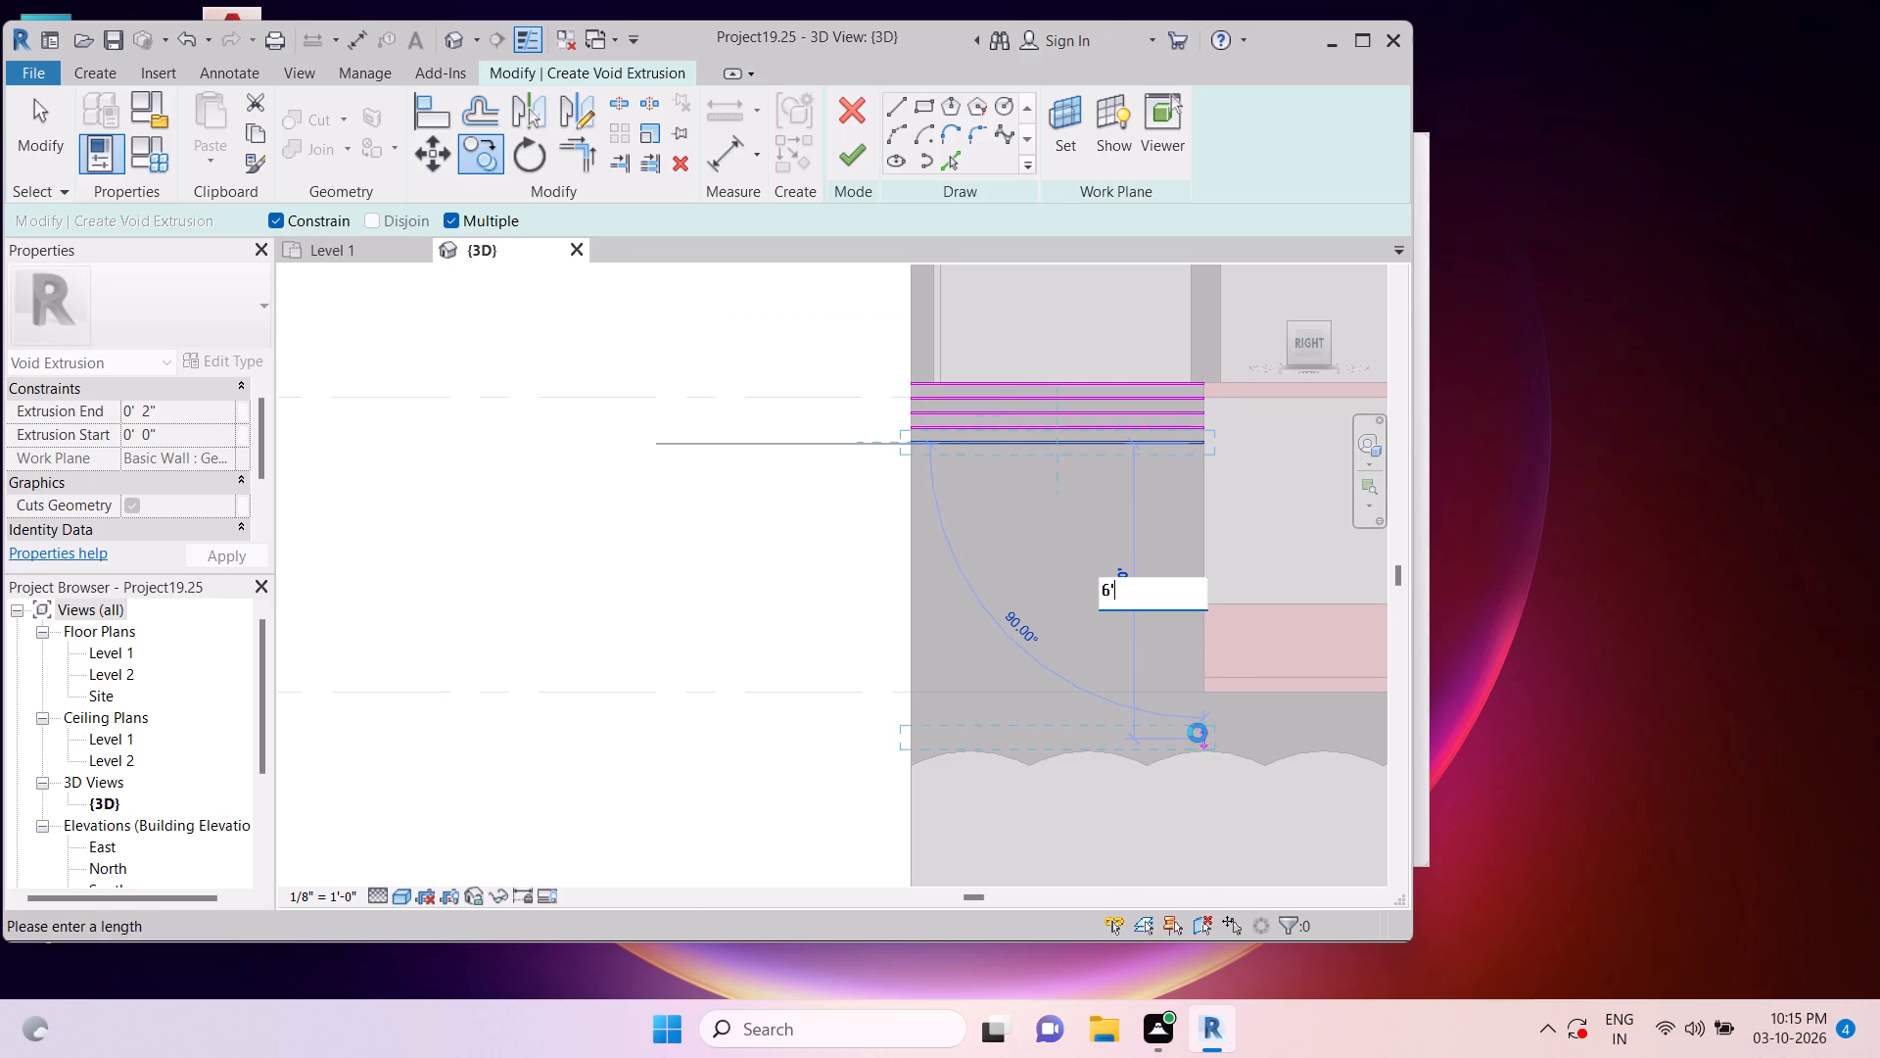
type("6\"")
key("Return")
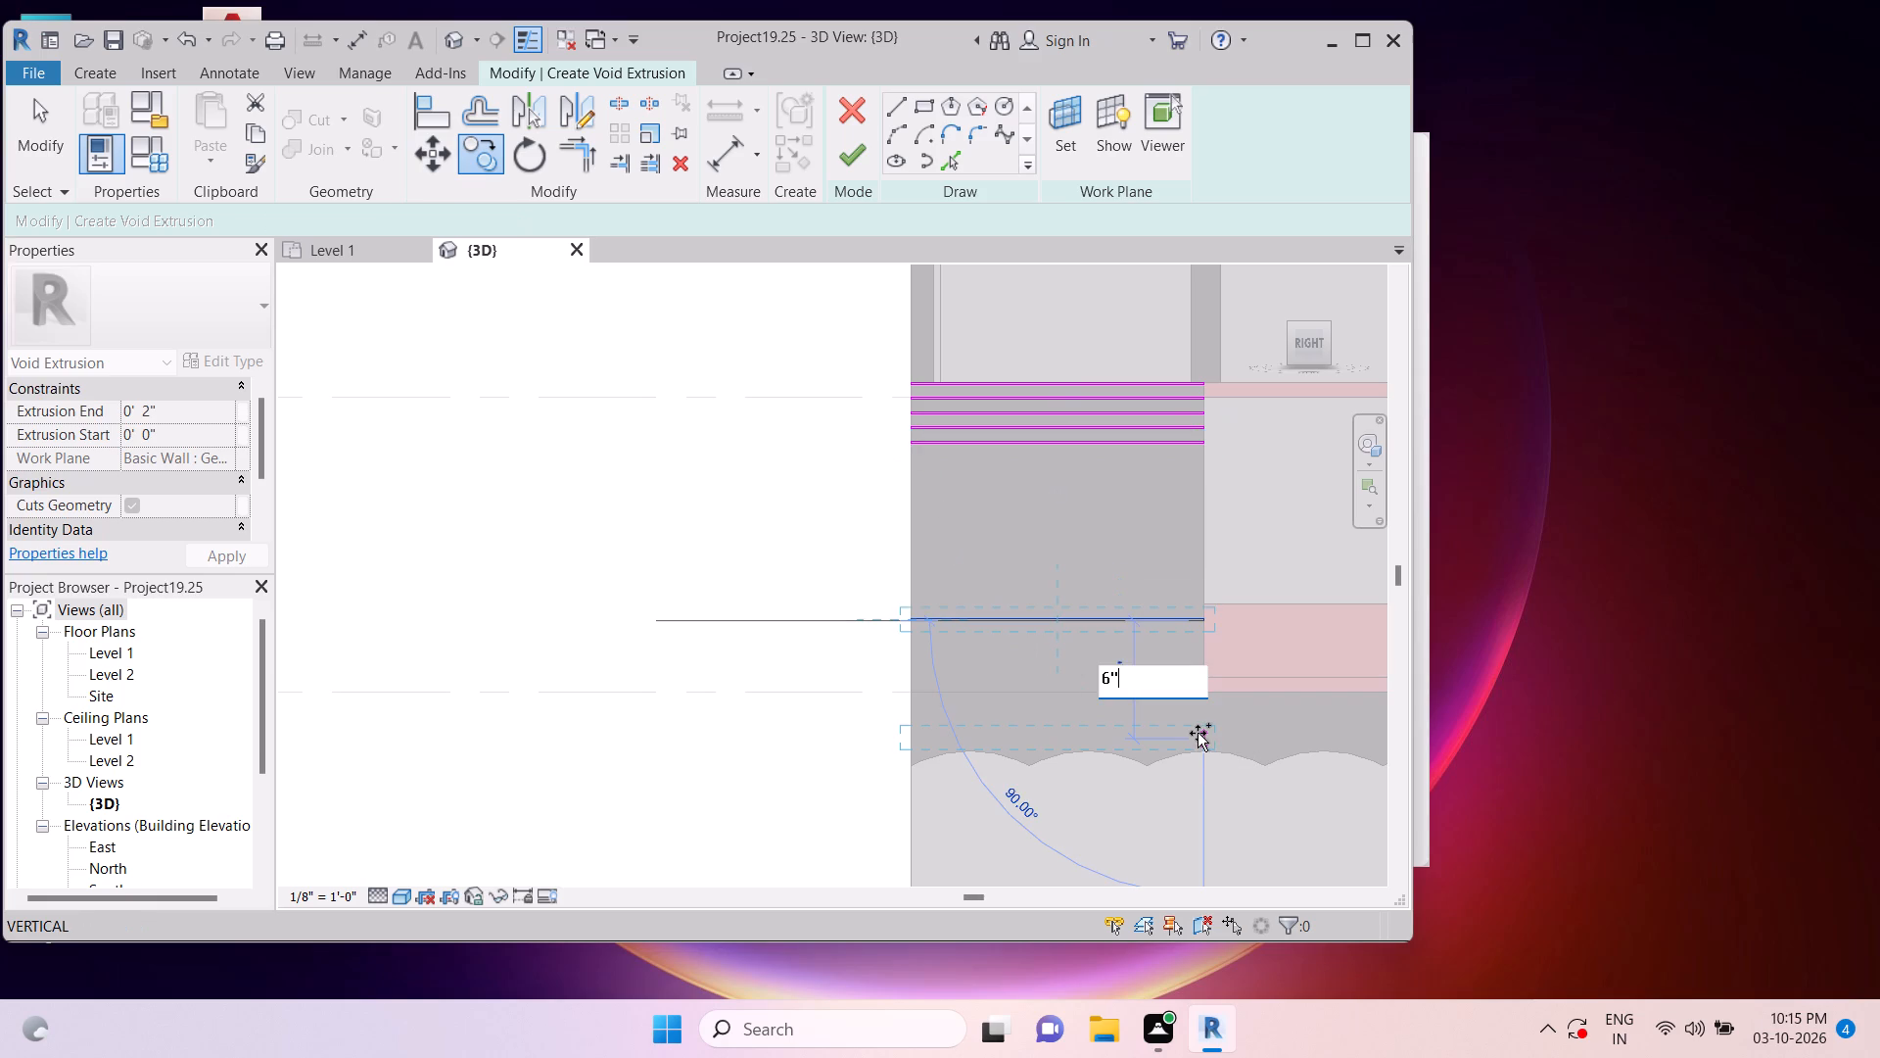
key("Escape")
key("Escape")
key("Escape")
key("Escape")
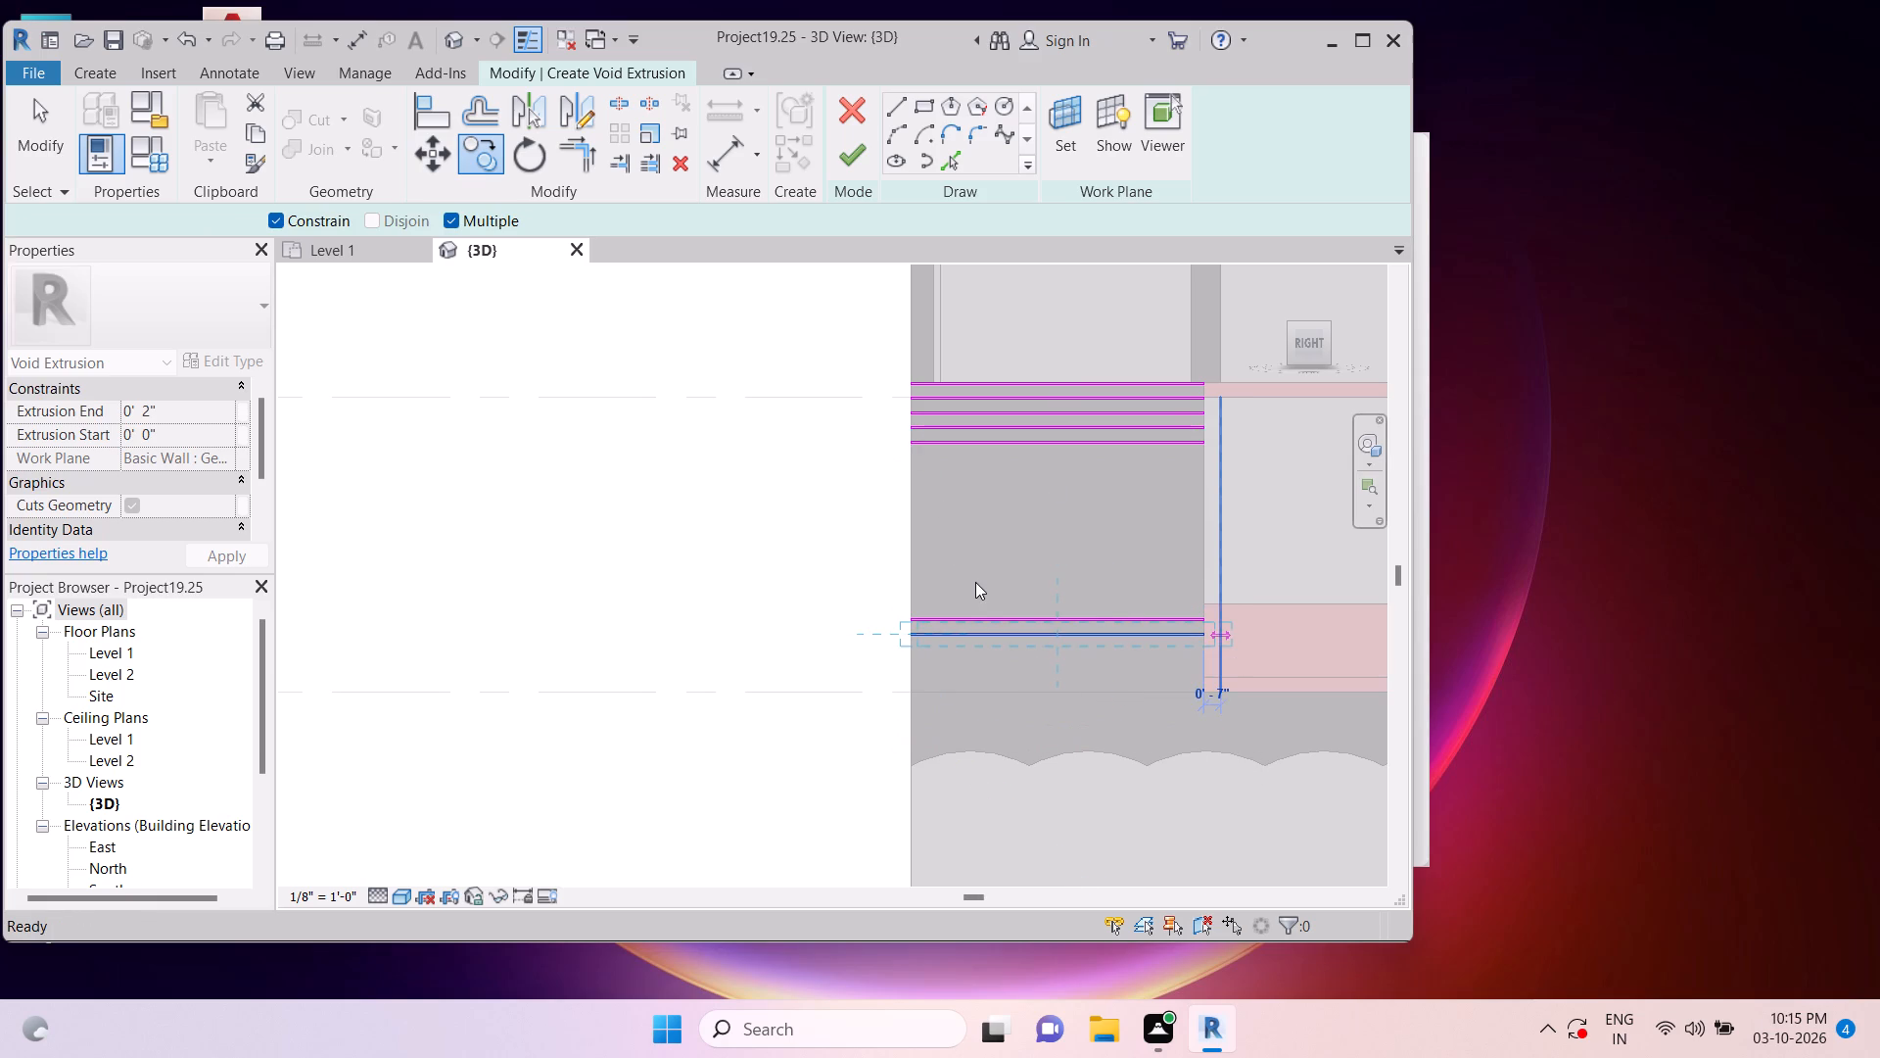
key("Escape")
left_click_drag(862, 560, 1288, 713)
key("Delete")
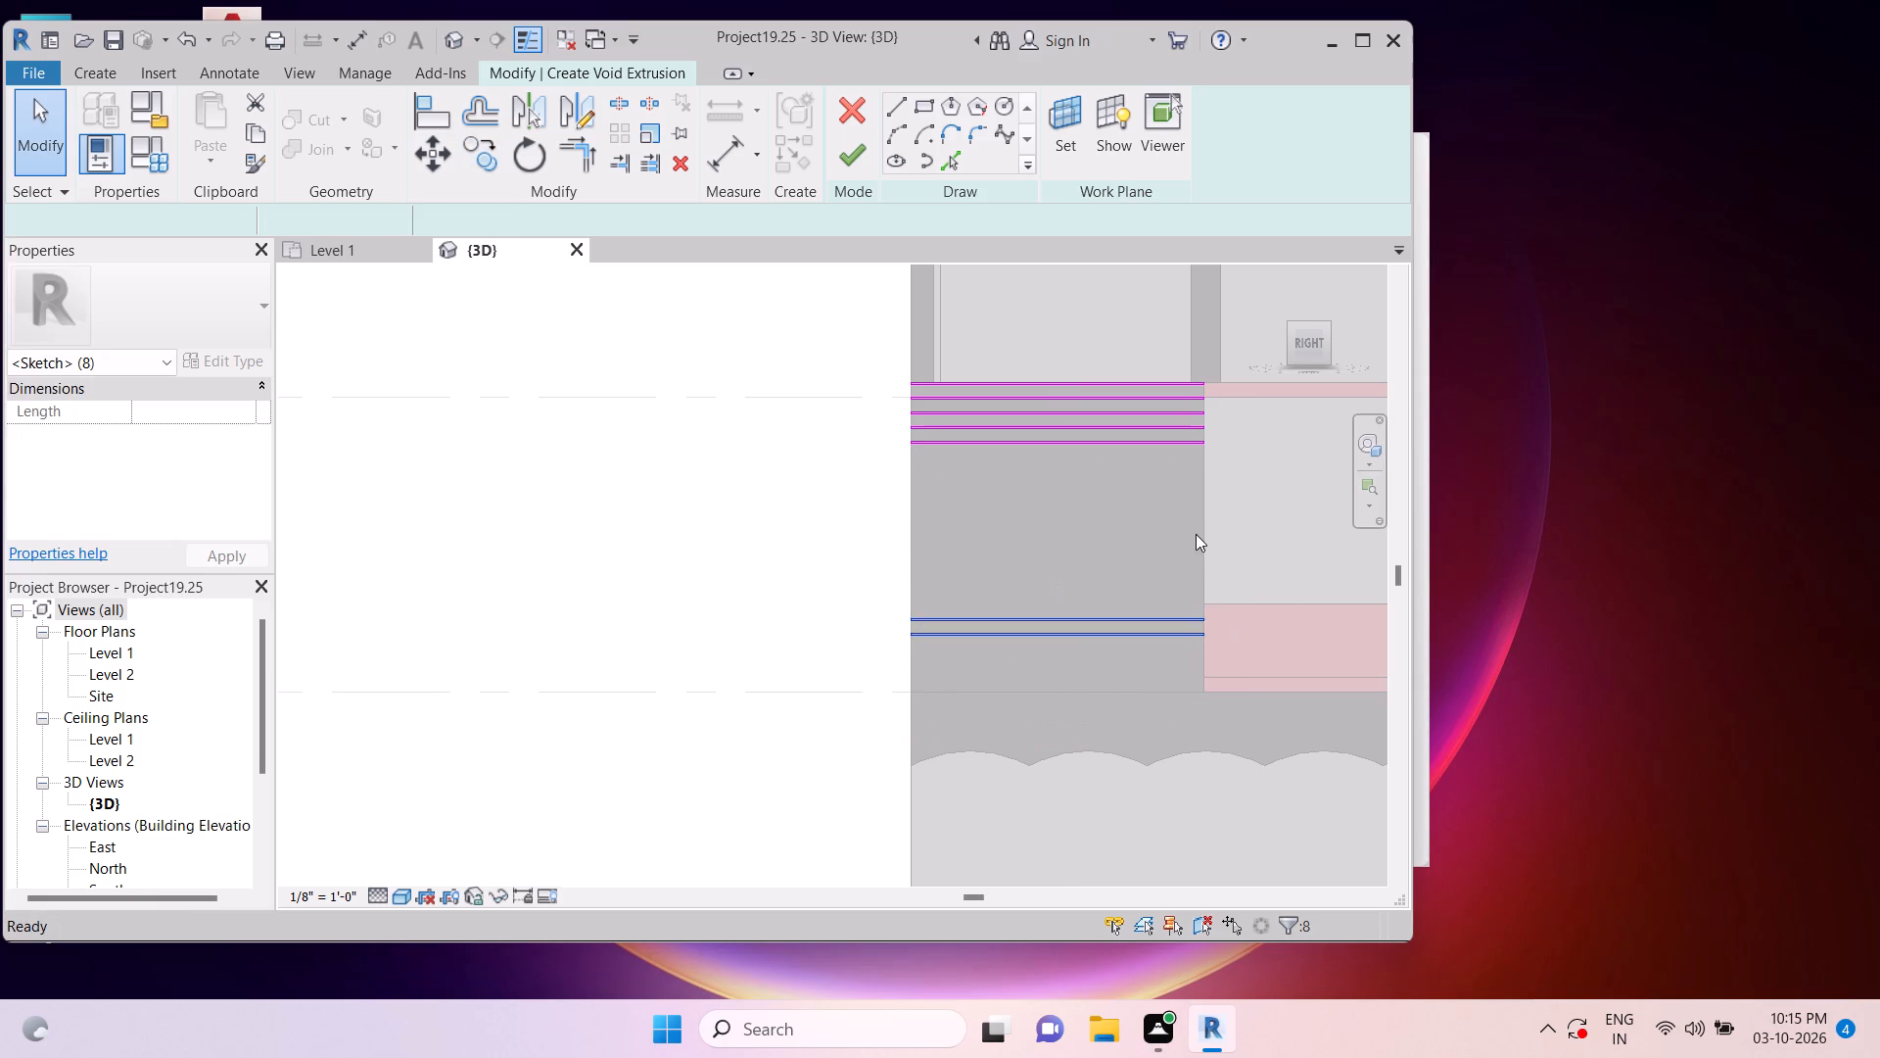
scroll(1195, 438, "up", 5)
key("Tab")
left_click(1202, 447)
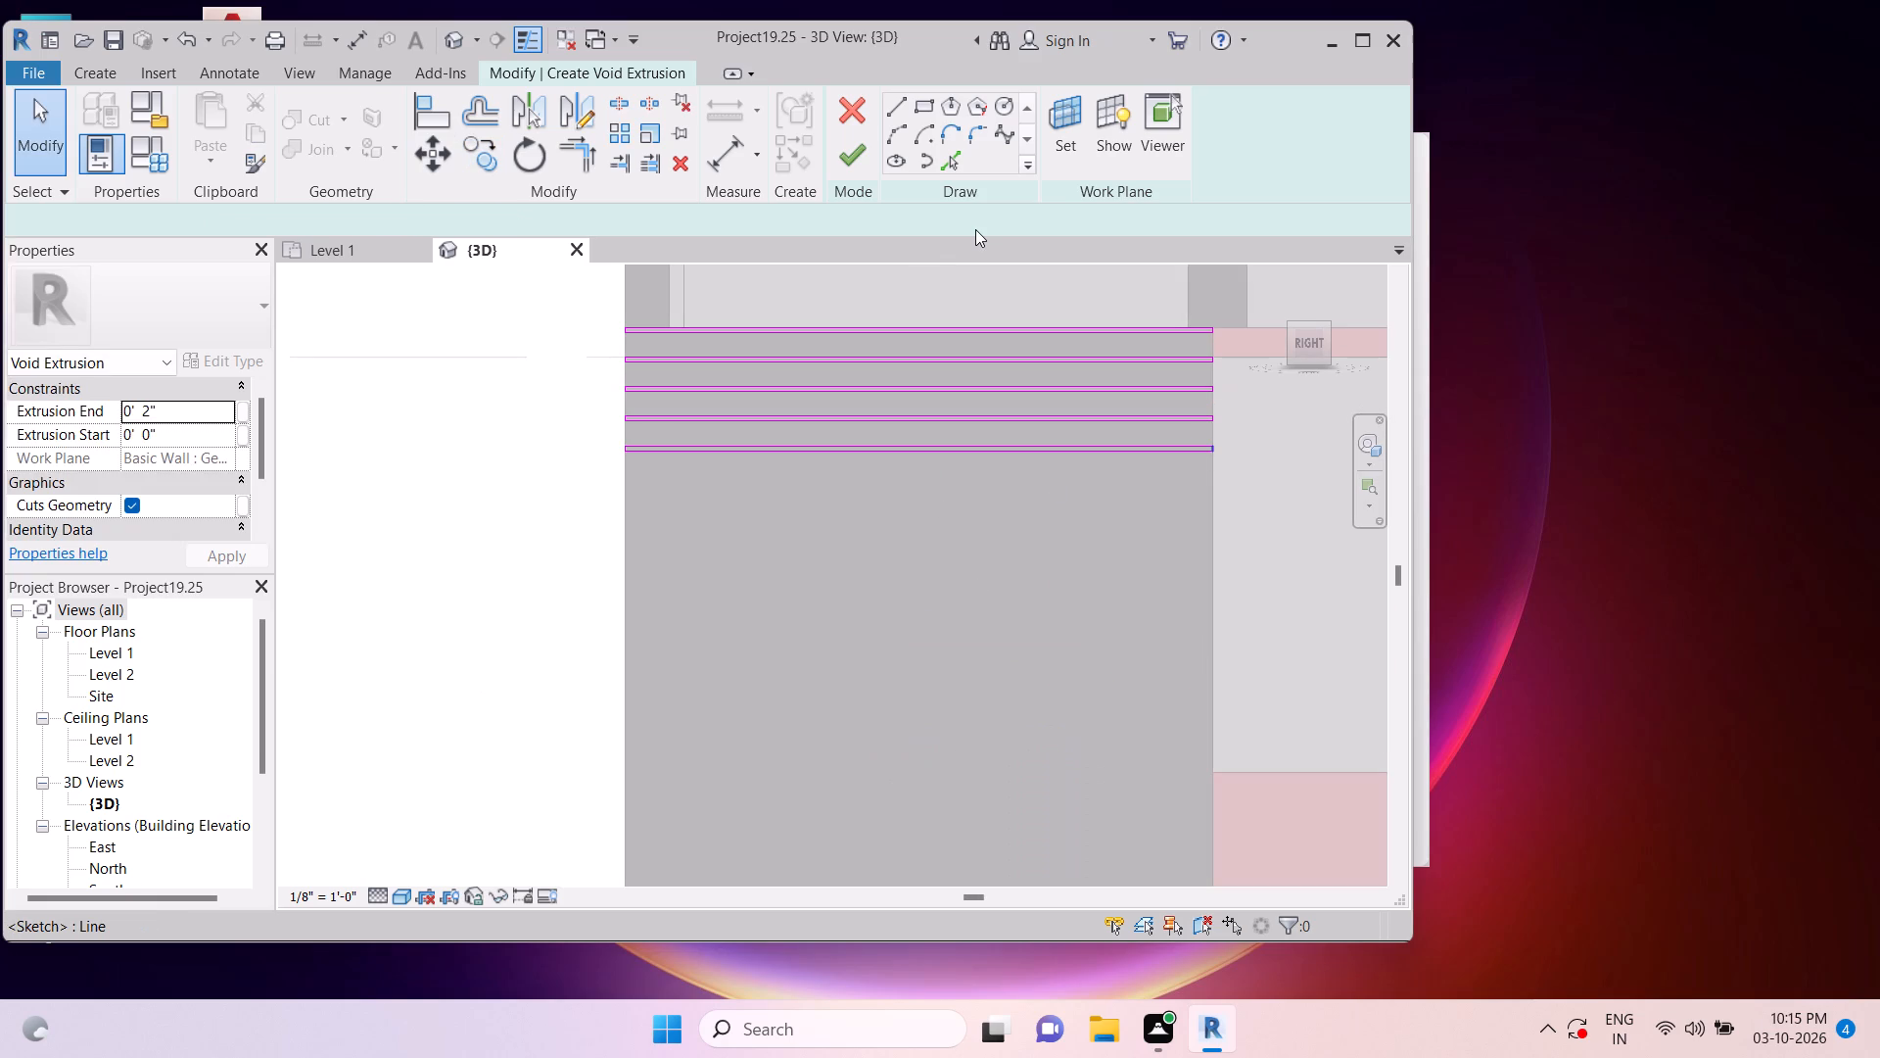
Close the Autodesk notification covering the 3D view.
key("Escape")
key("Escape")
key("Escape")
key("Escape")
key("Escape")
key("Escape")
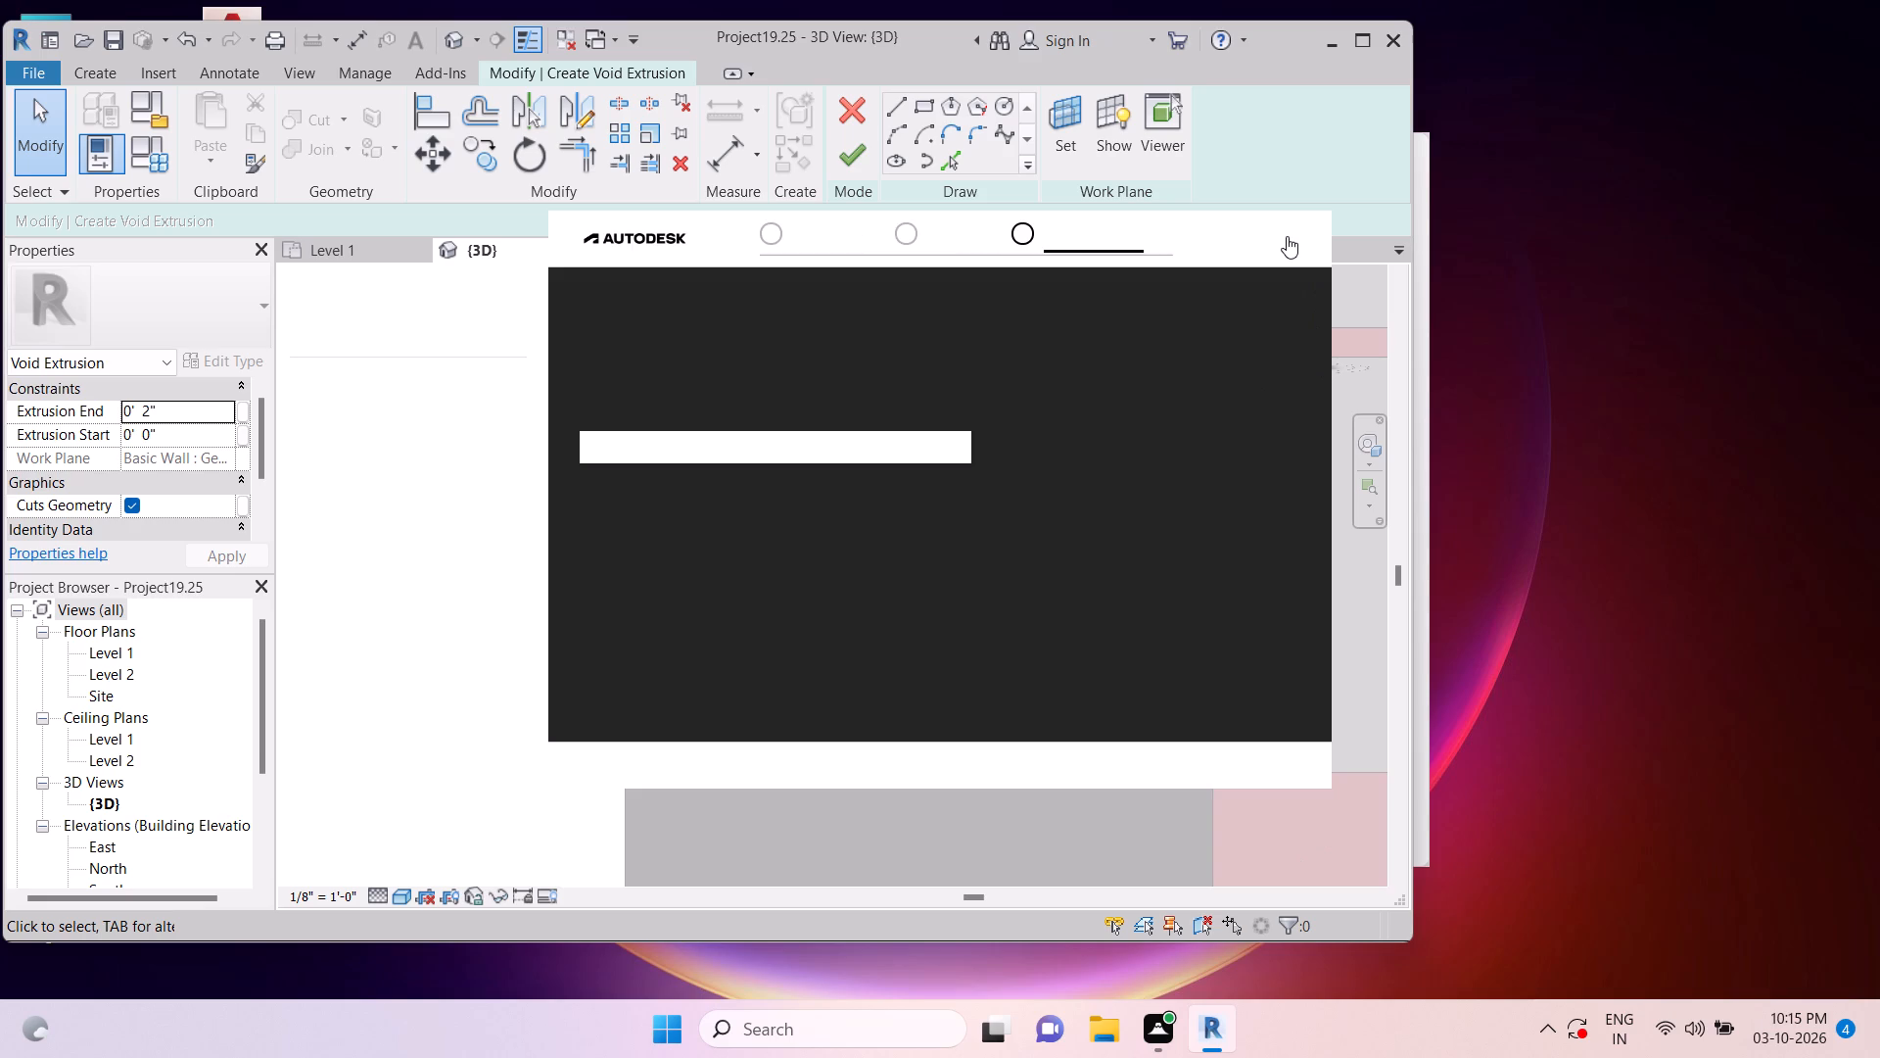
left_click(1287, 234)
key("Escape")
key("Escape")
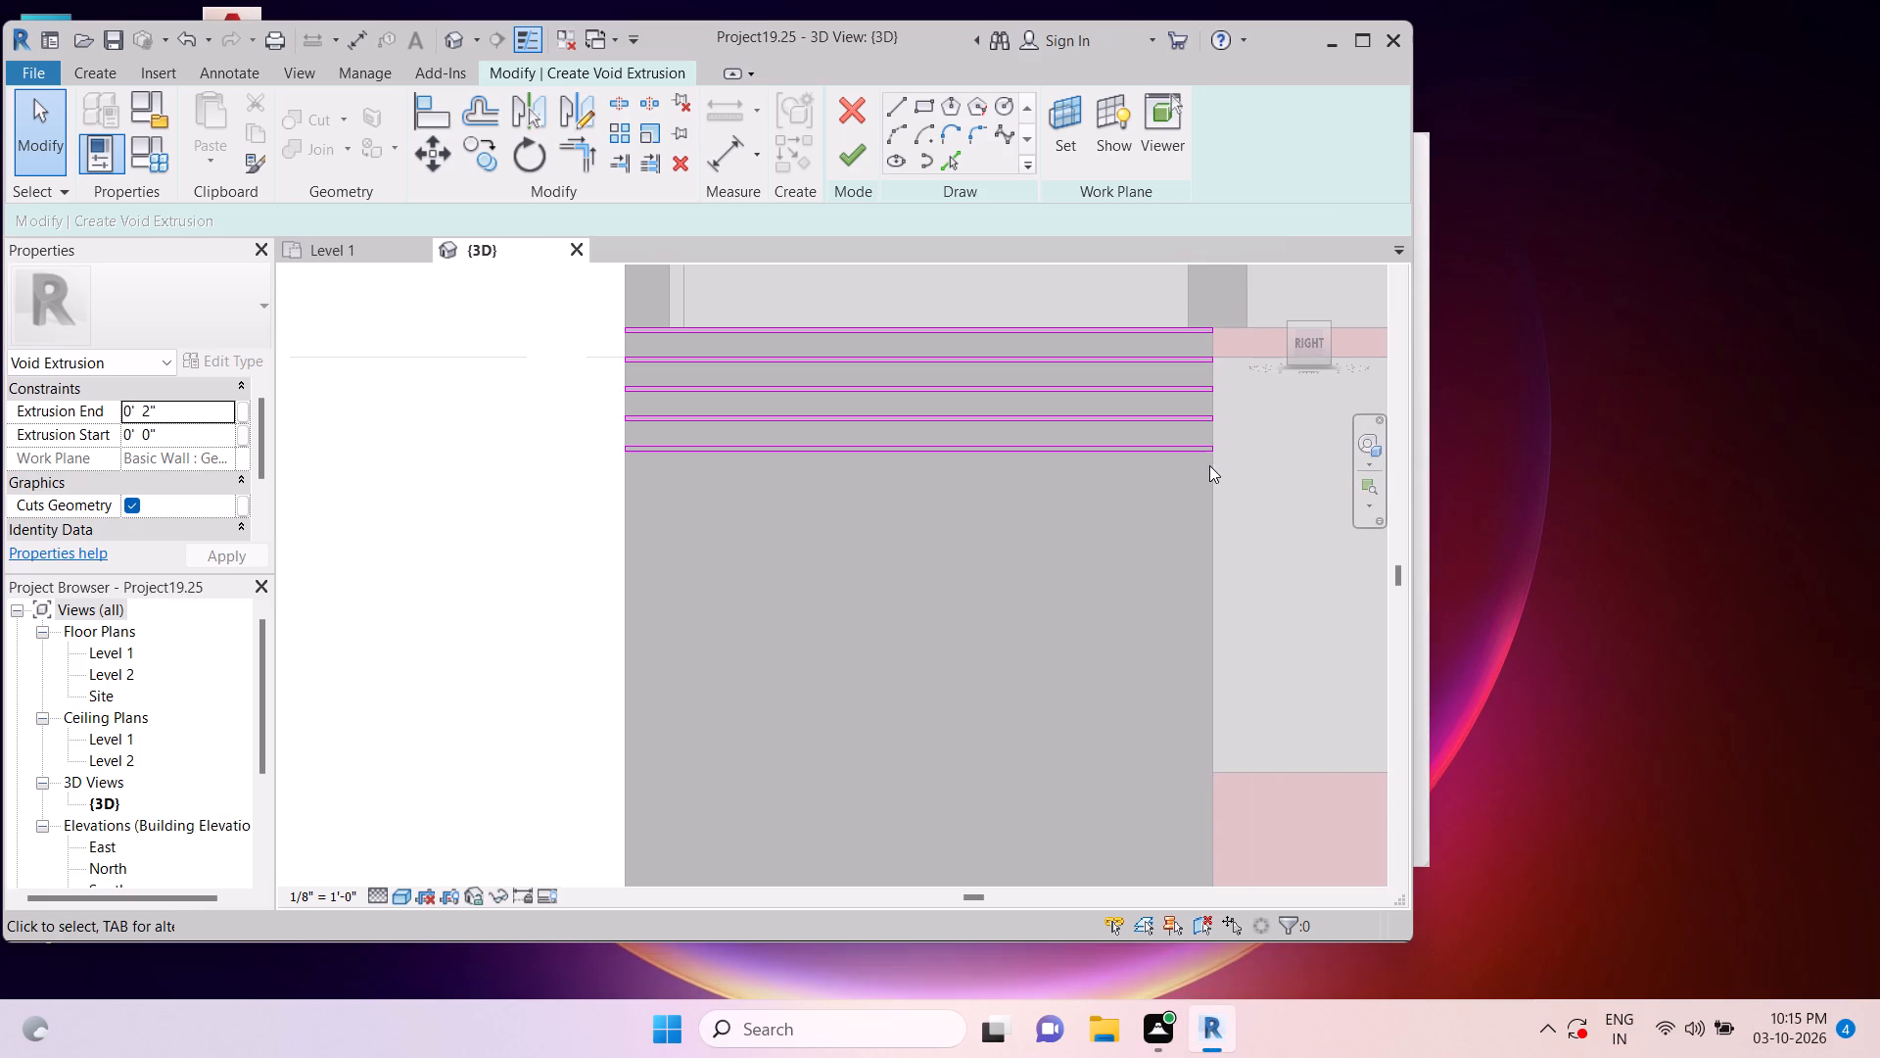
Copy the lowest void strip downward once at a 6" offset.
key("Tab")
left_click(1203, 451)
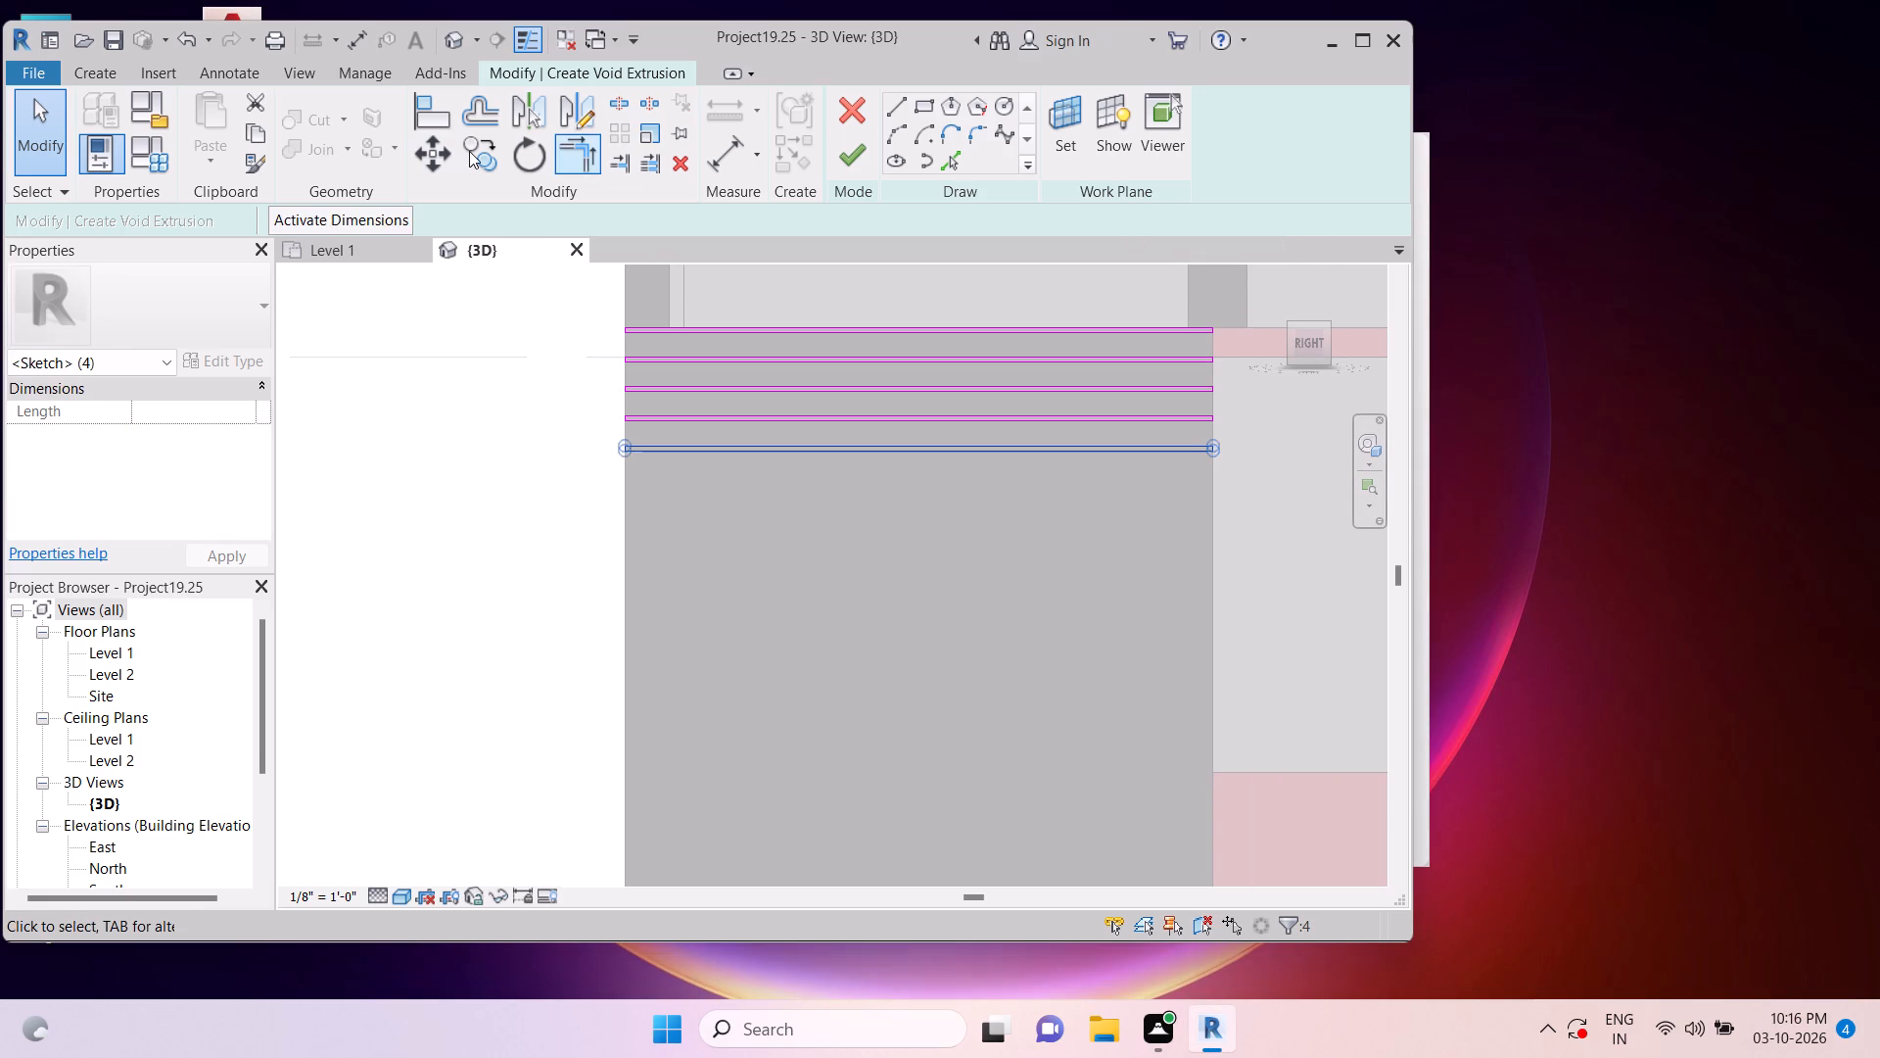
left_click(470, 146)
left_click(1206, 455)
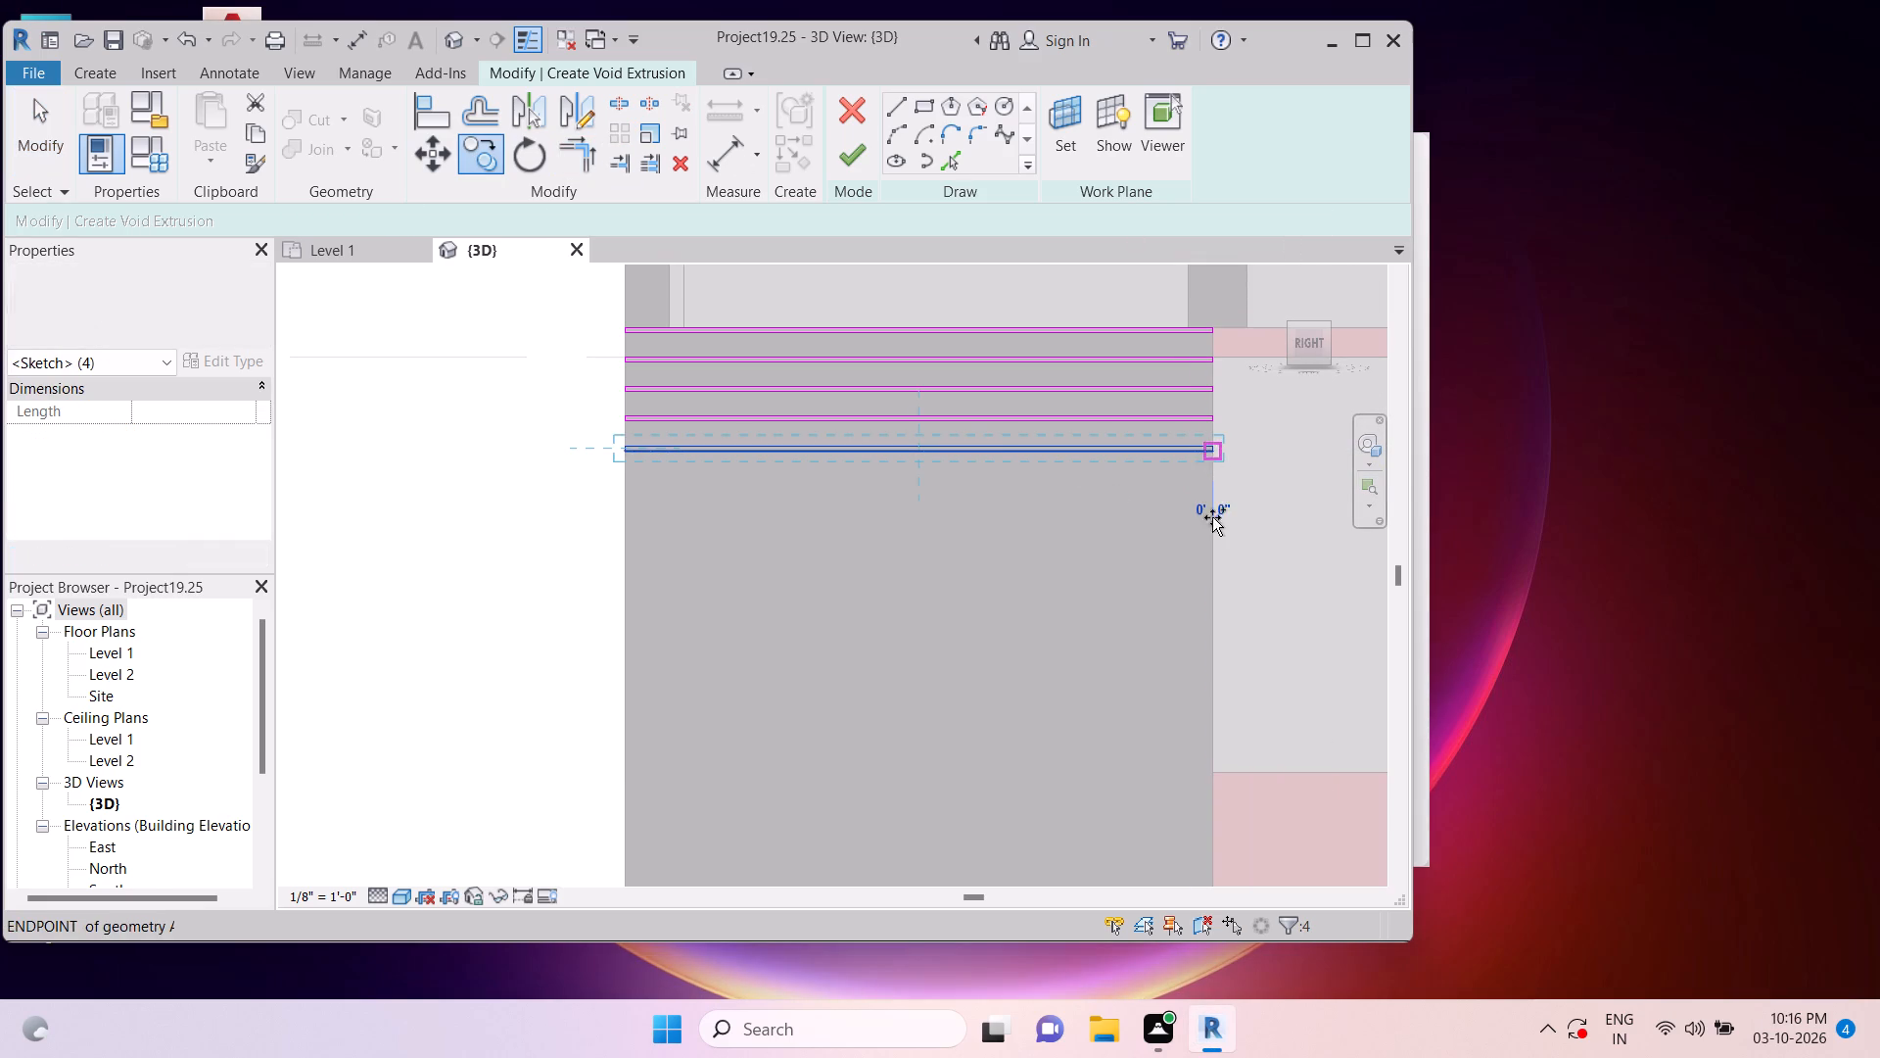
scroll(1210, 554, "down", 5)
middle_click_drag(1209, 553, 1215, 465)
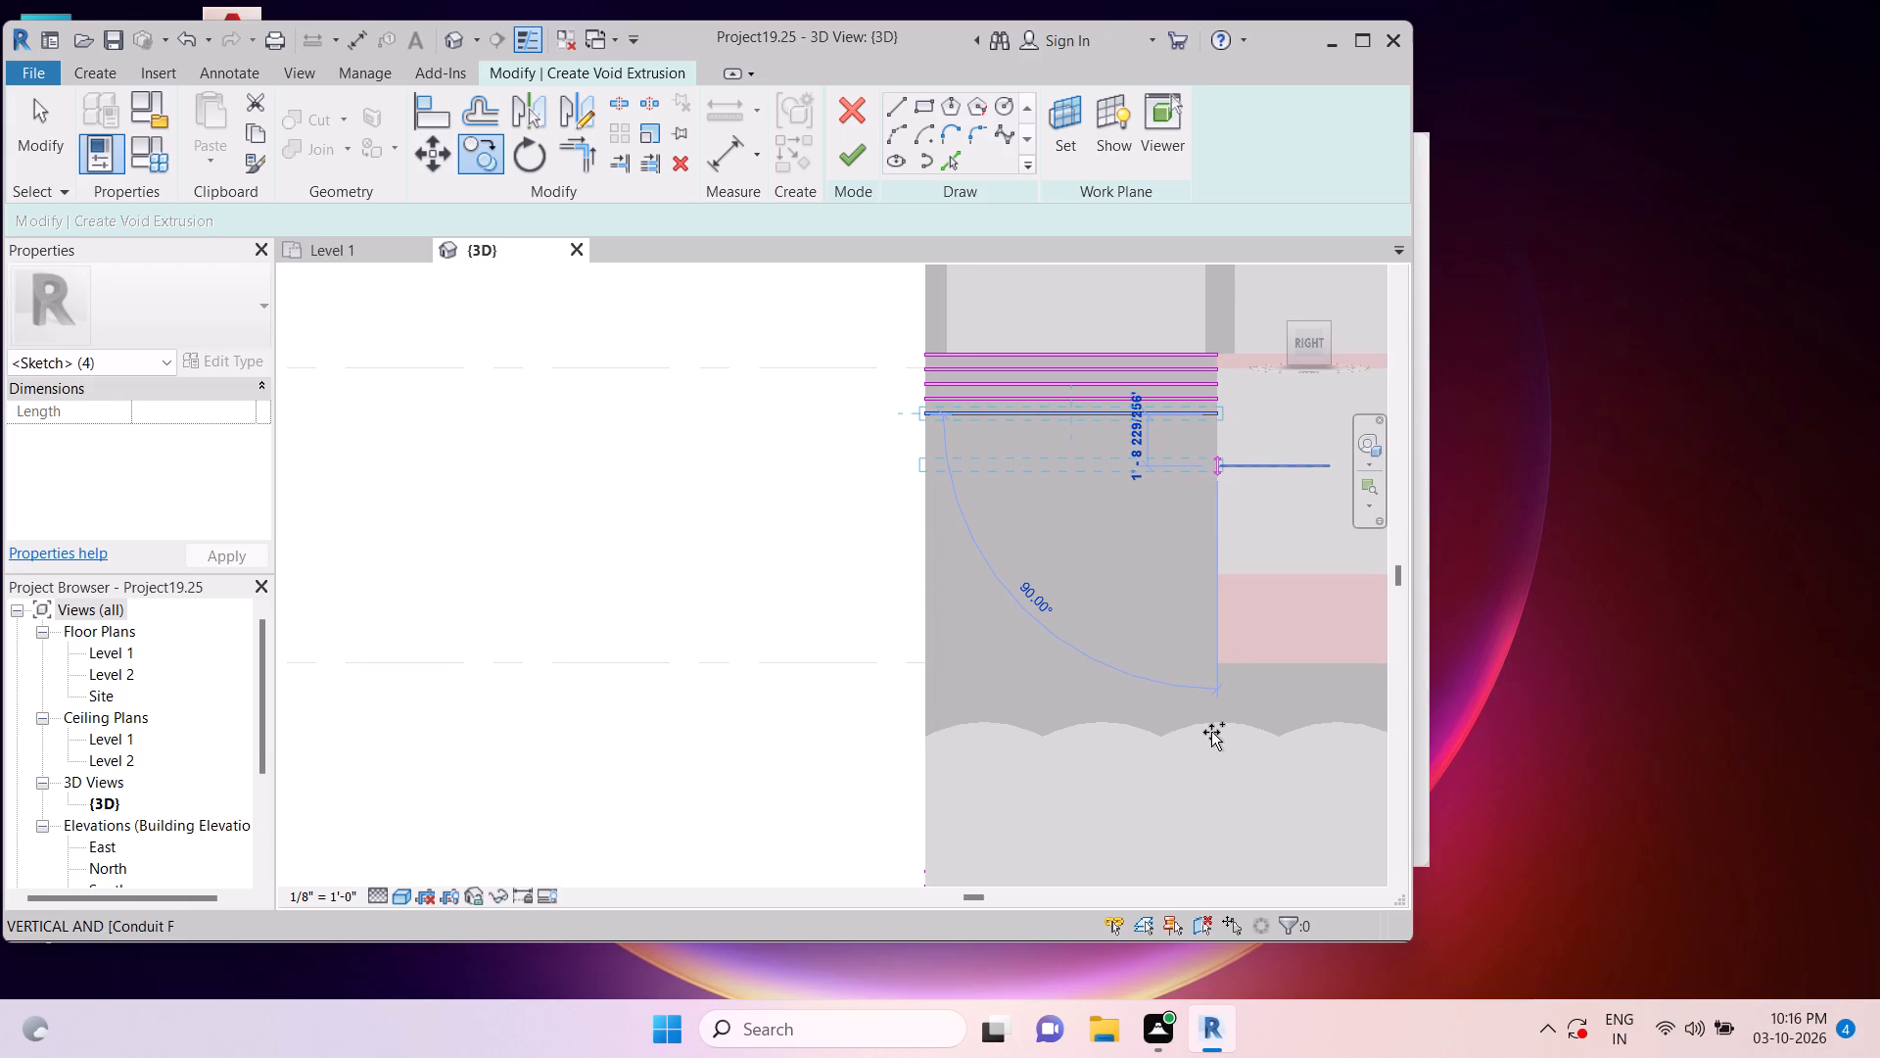
type("6\"")
key("Return")
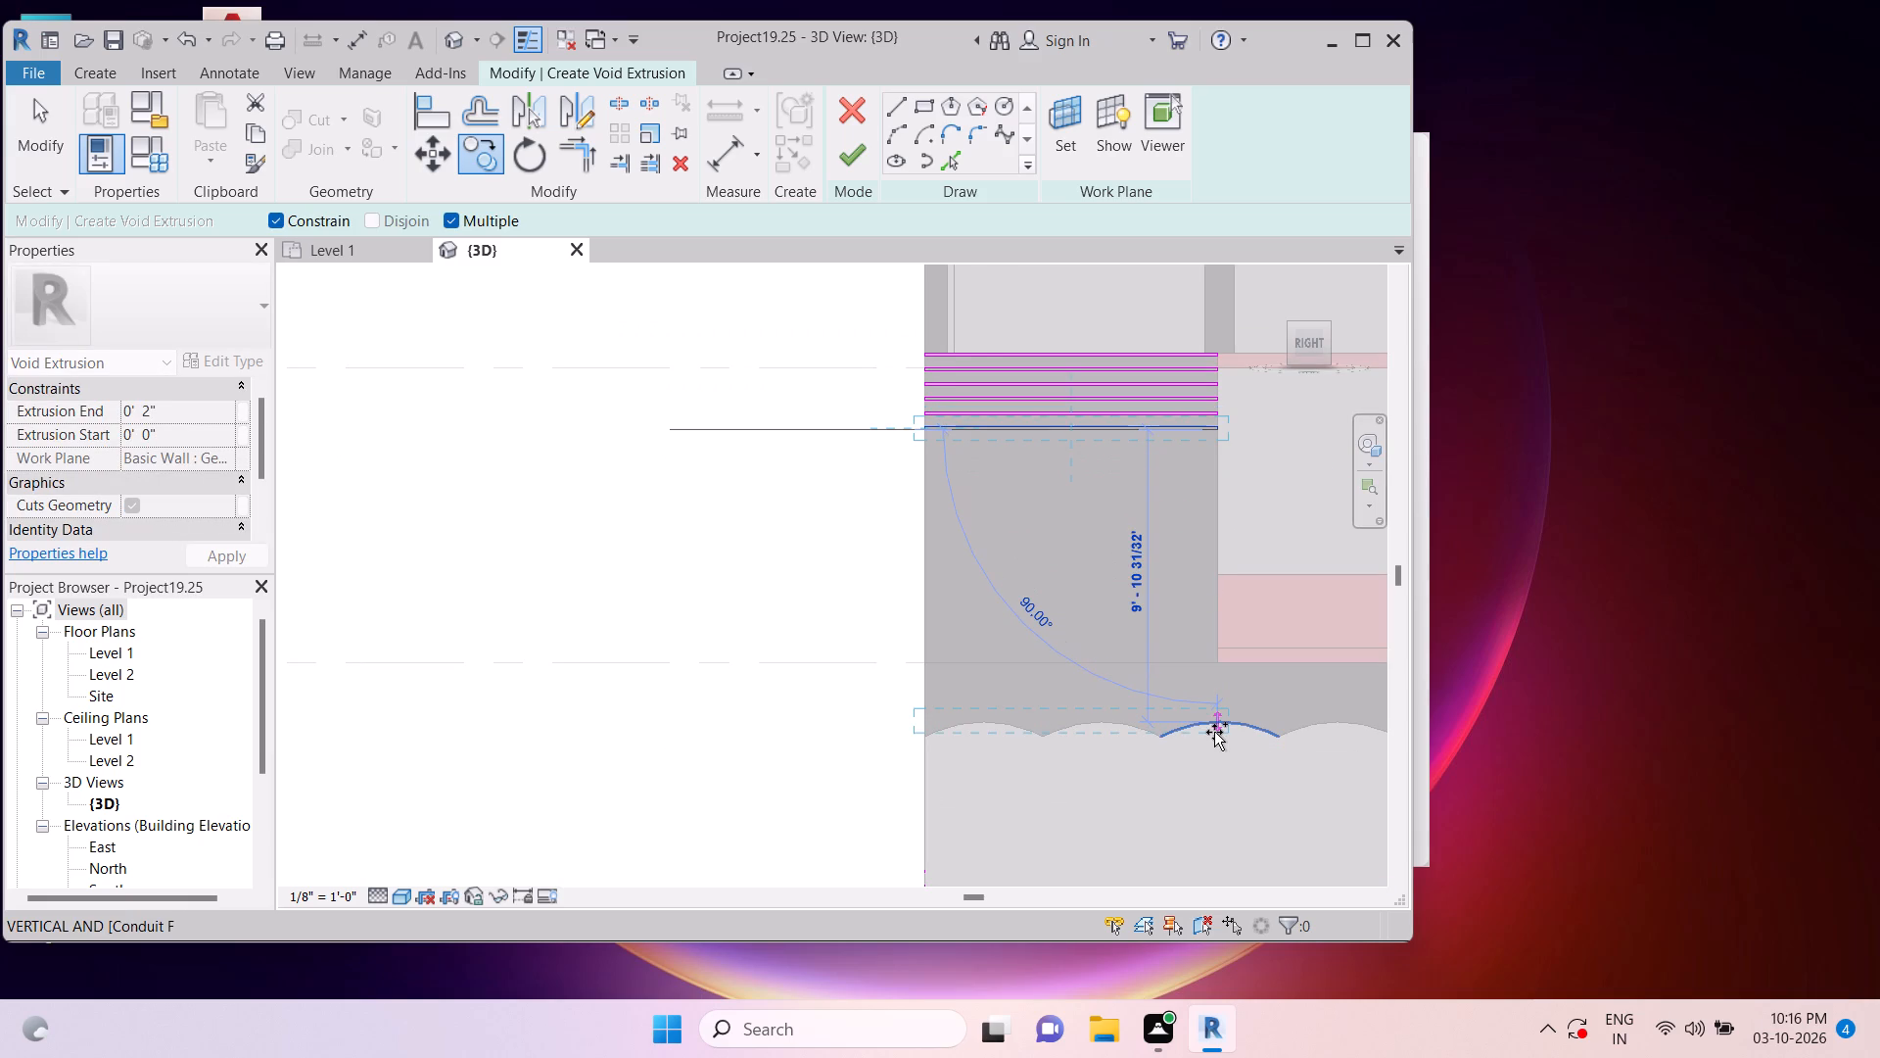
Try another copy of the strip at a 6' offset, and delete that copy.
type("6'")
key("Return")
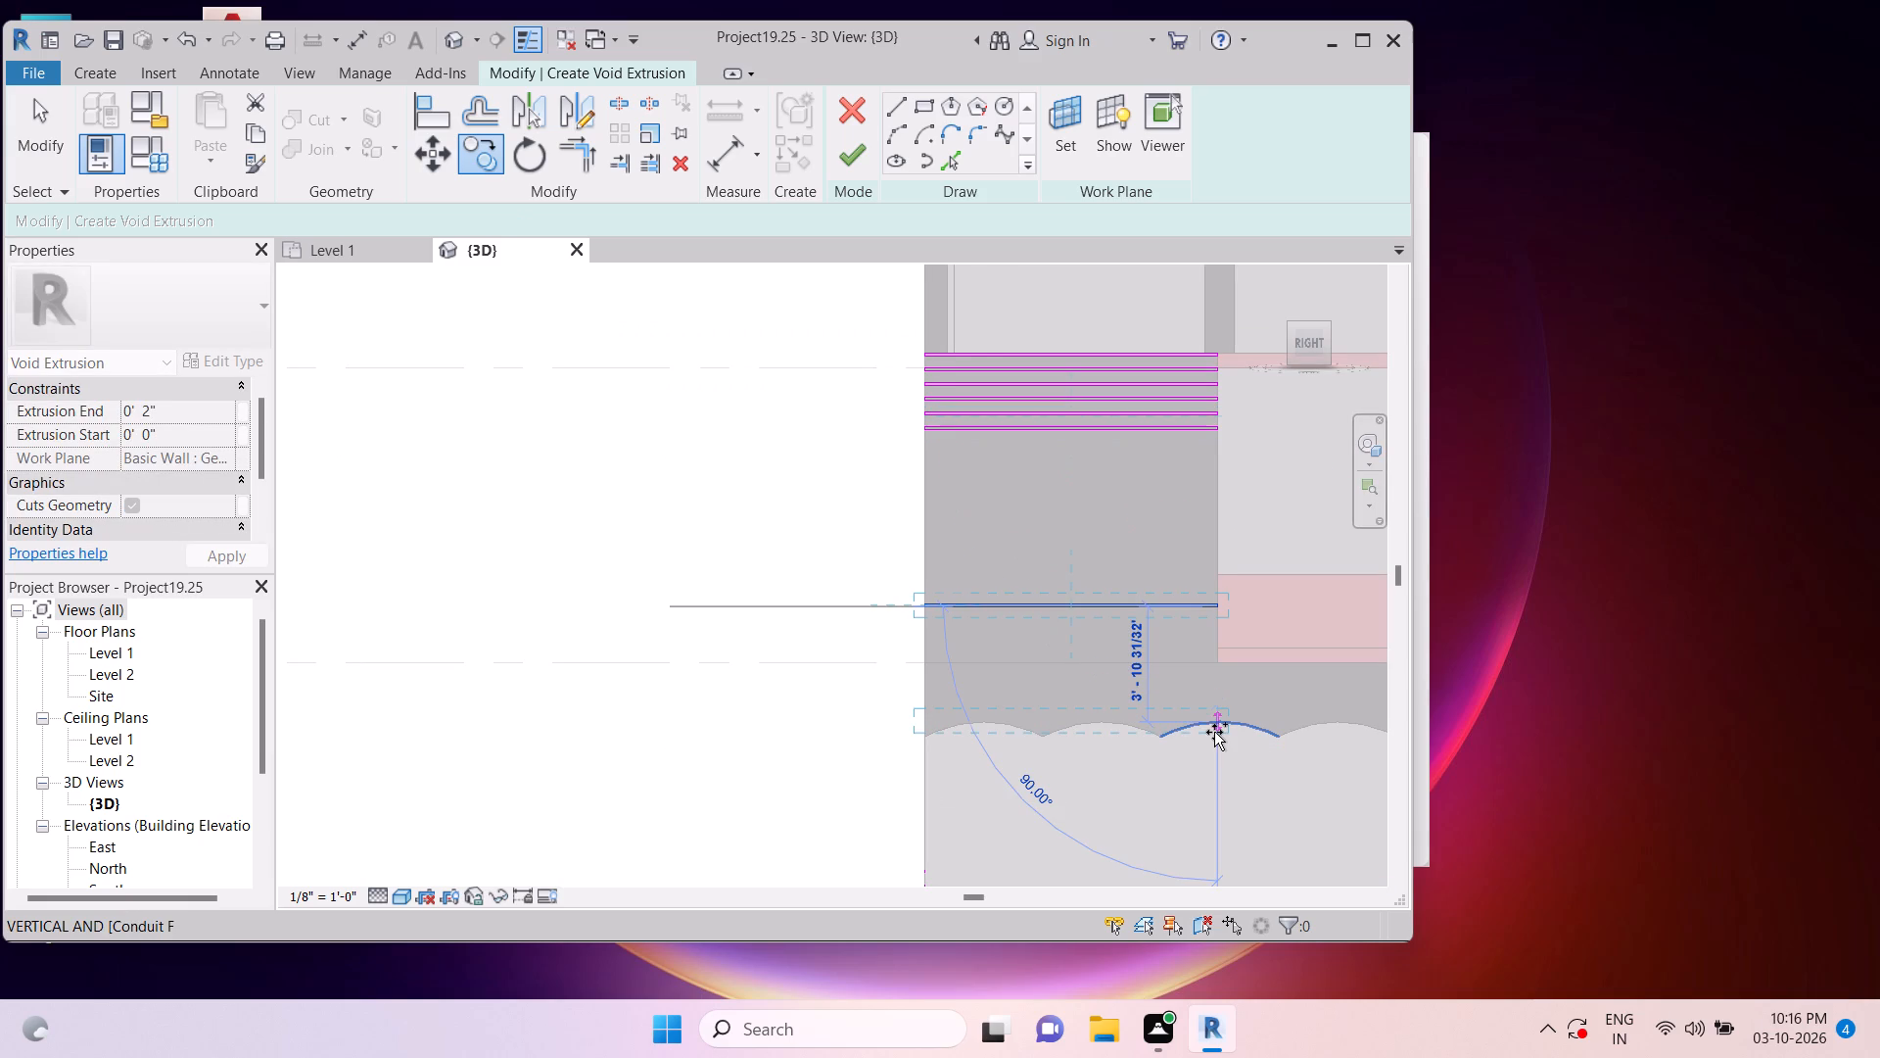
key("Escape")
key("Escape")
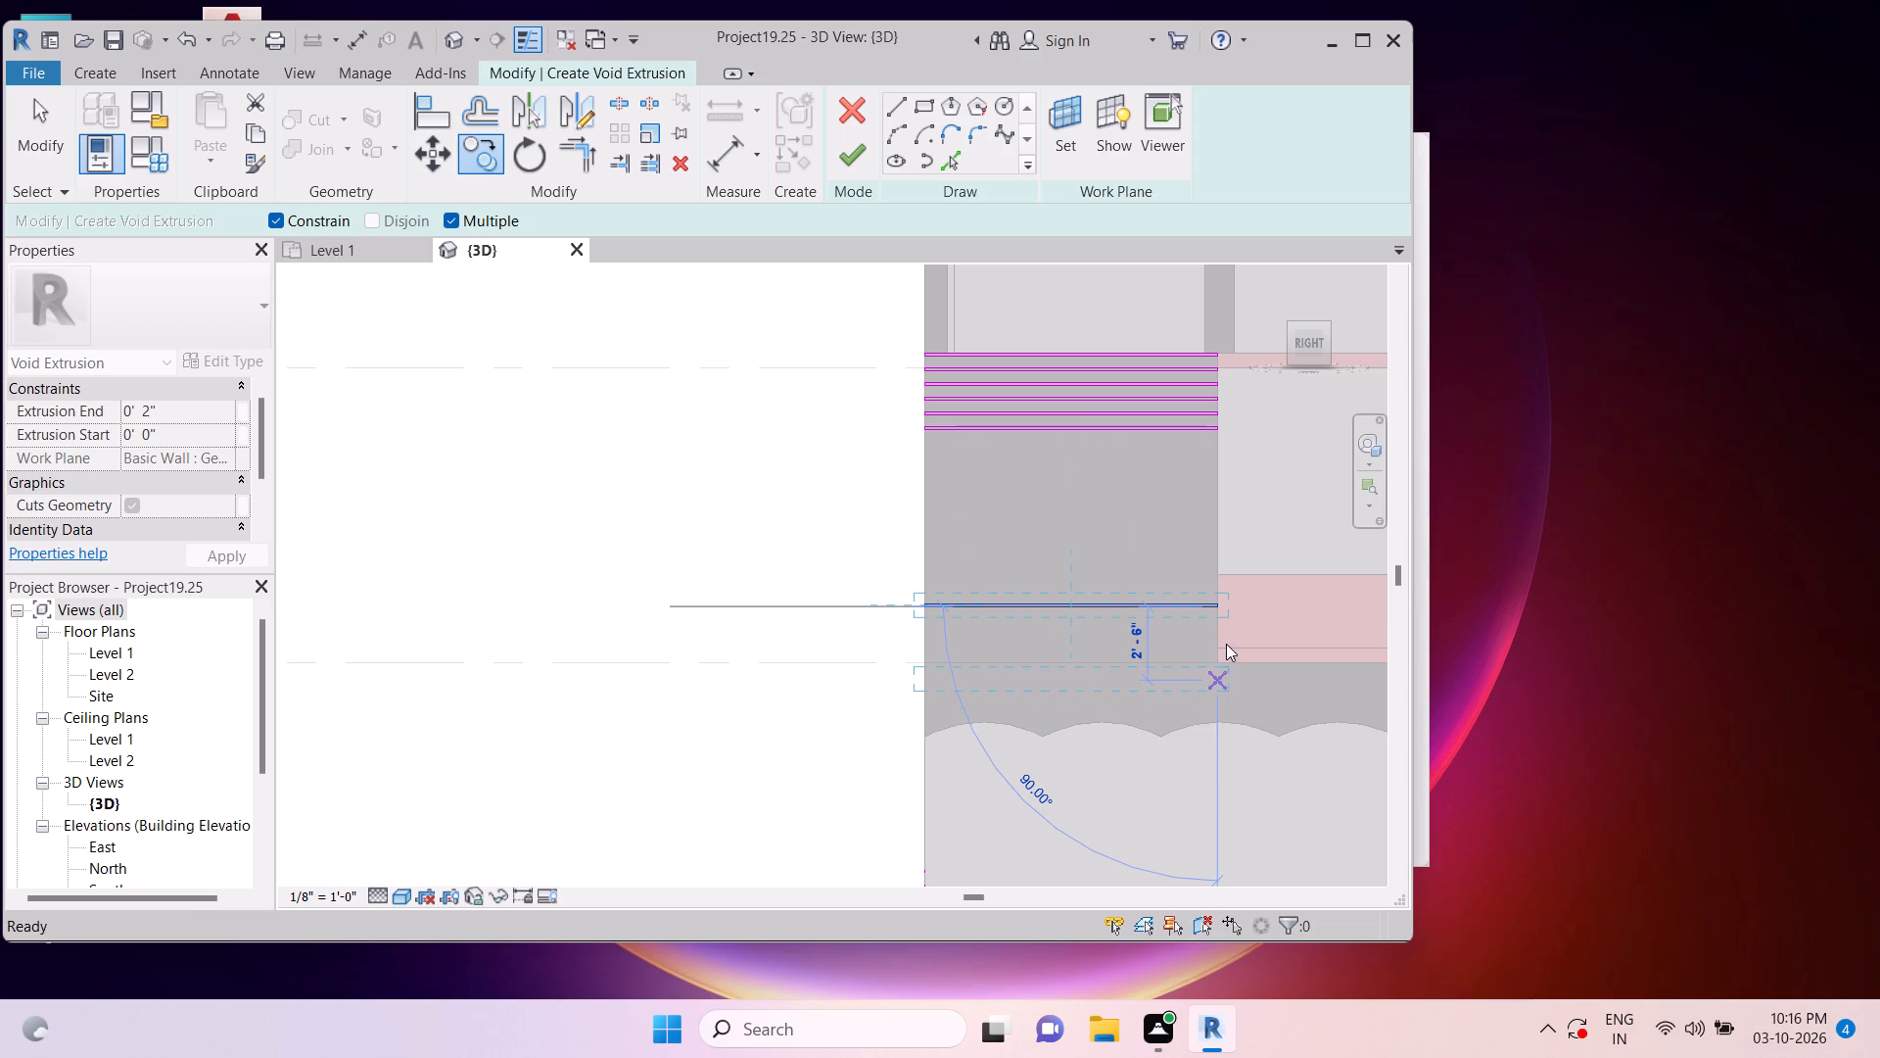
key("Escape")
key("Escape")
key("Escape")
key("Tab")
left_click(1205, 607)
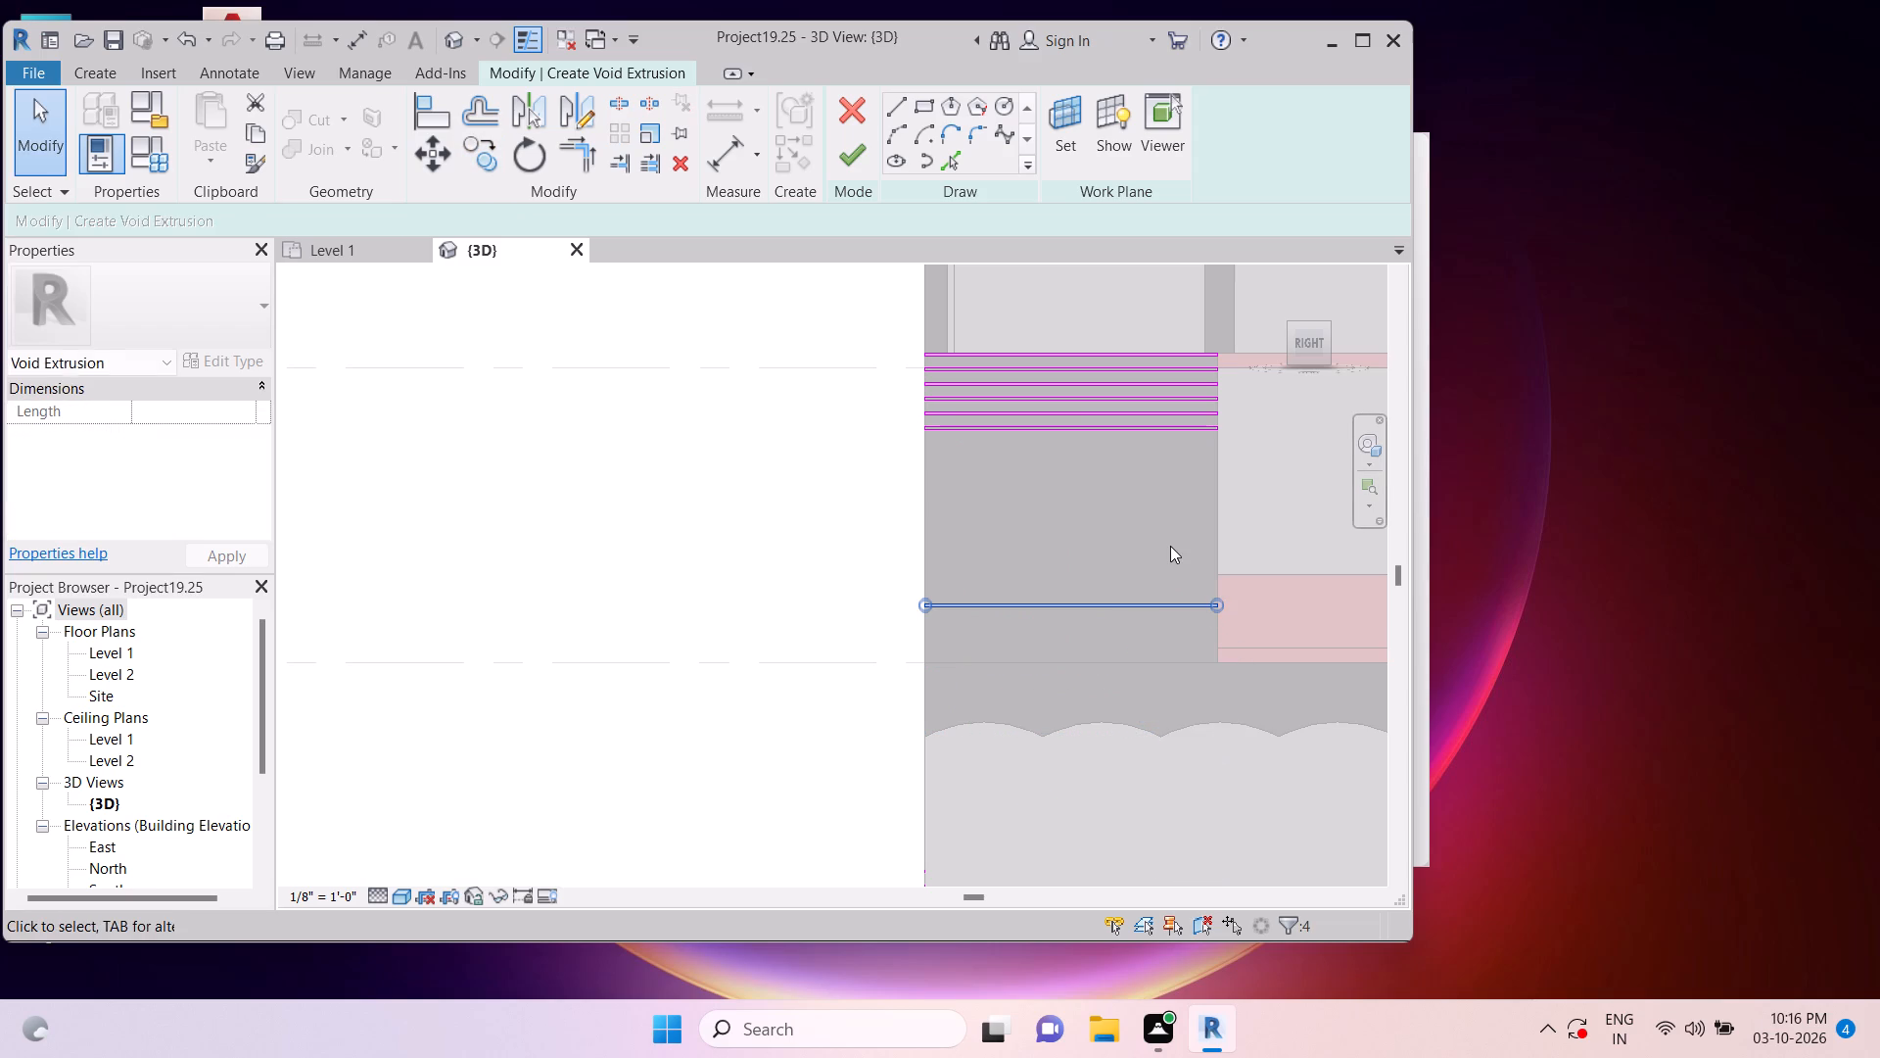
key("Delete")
Copy the lowest void strip downward on the Right facade panel, making six copies each offset 6" from the previous one.
key("Tab")
left_click(1194, 437)
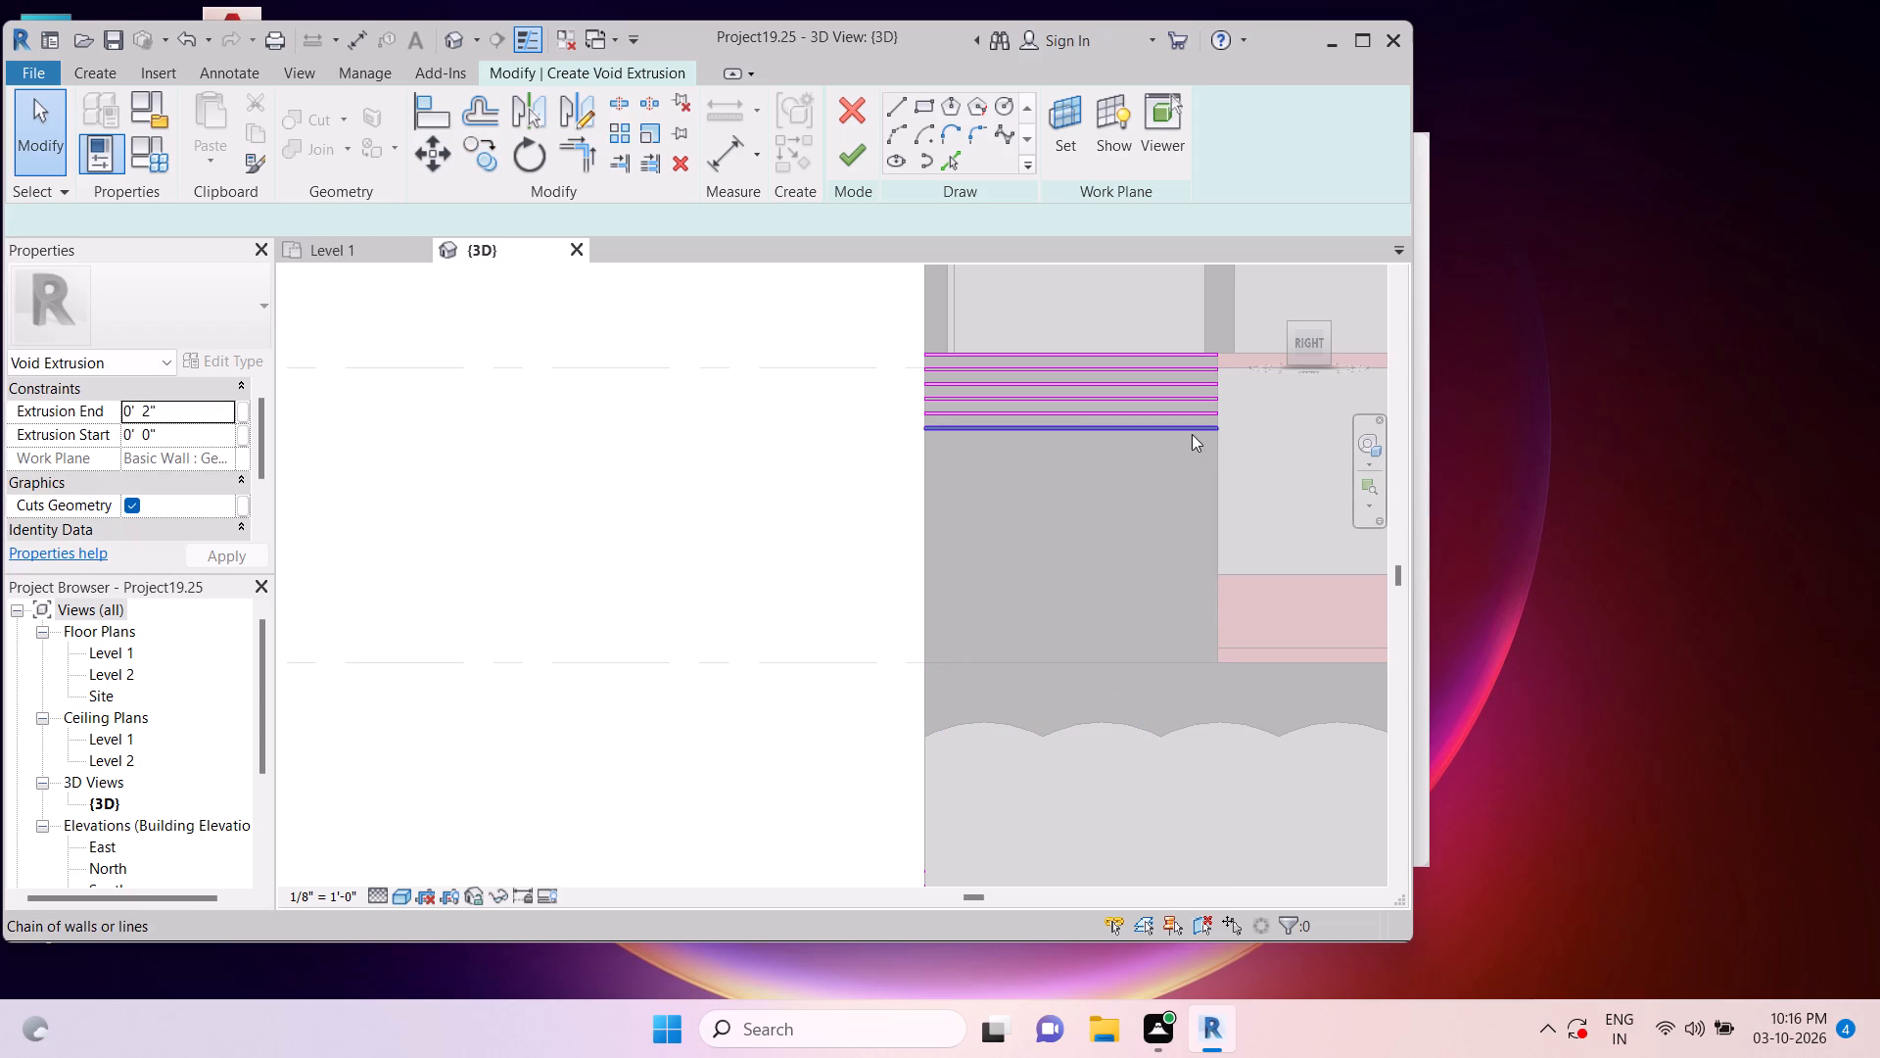
left_click(499, 161)
scroll(1220, 430, "up", 9)
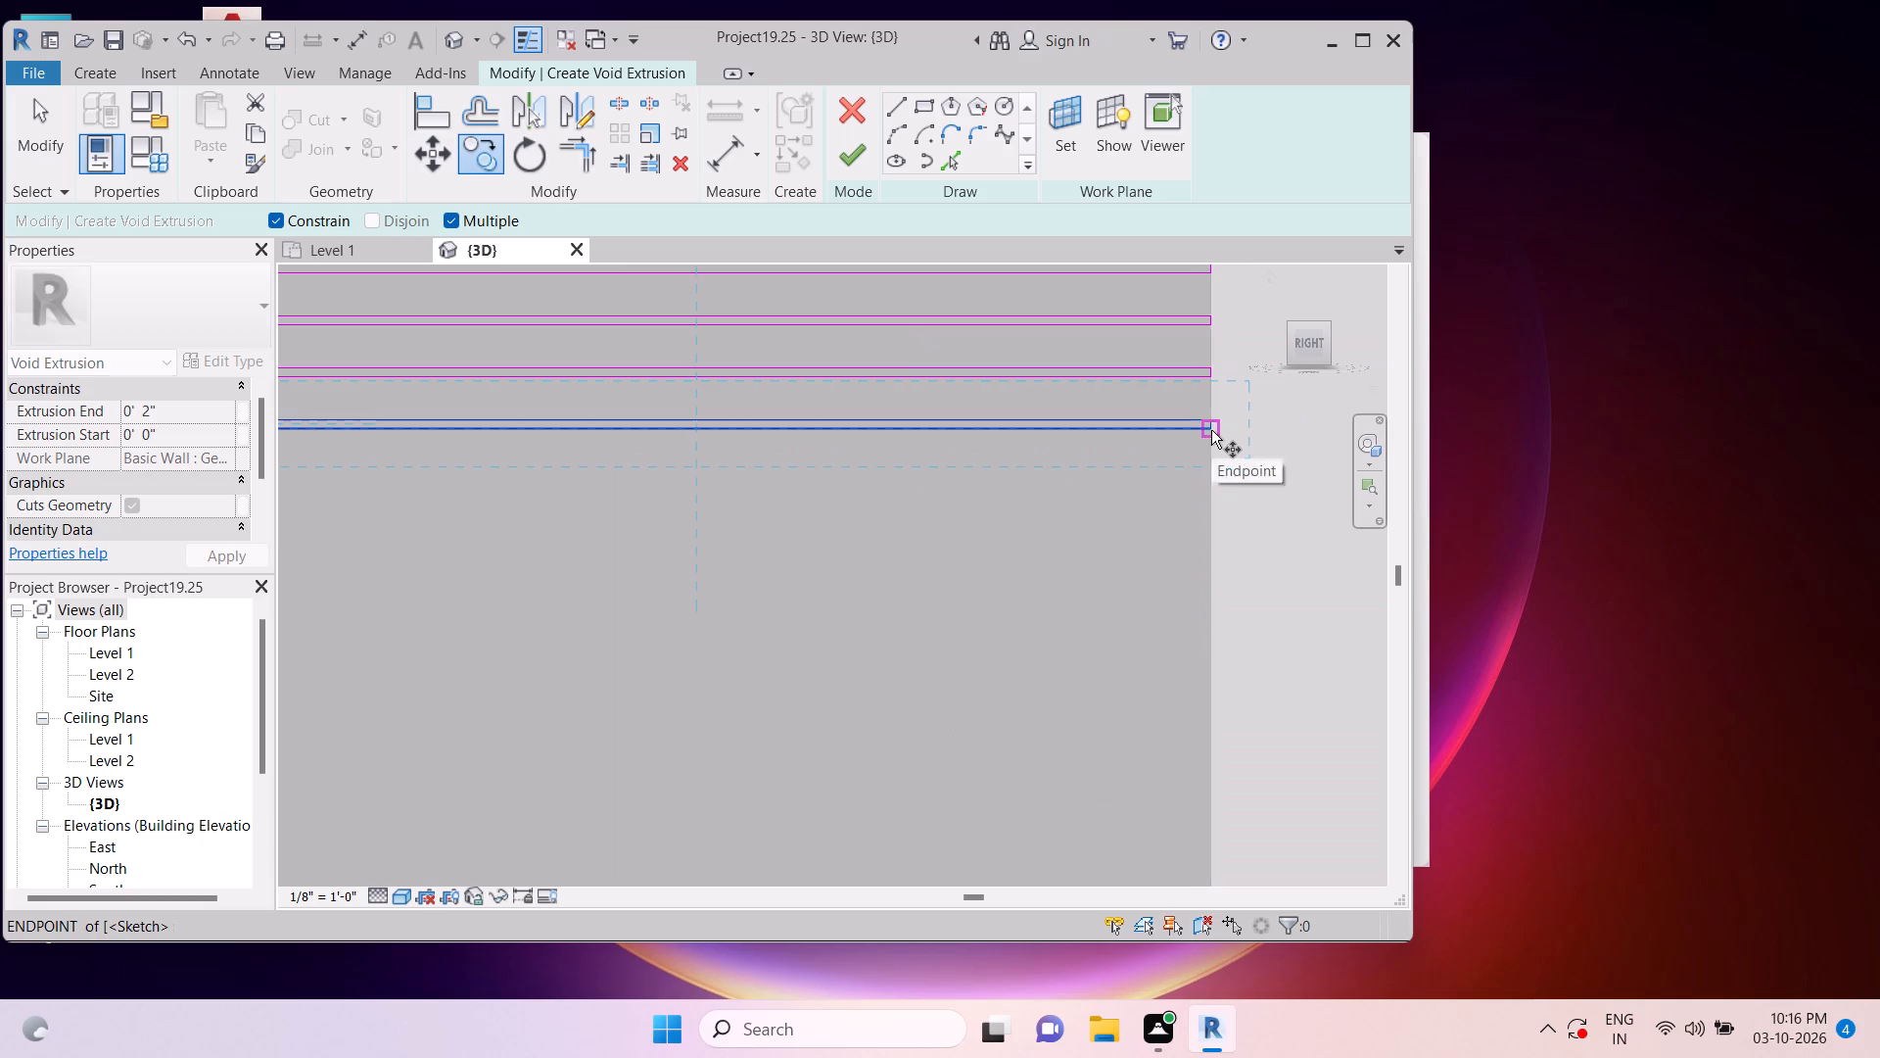
left_click(1210, 430)
scroll(1213, 442, "down", 9)
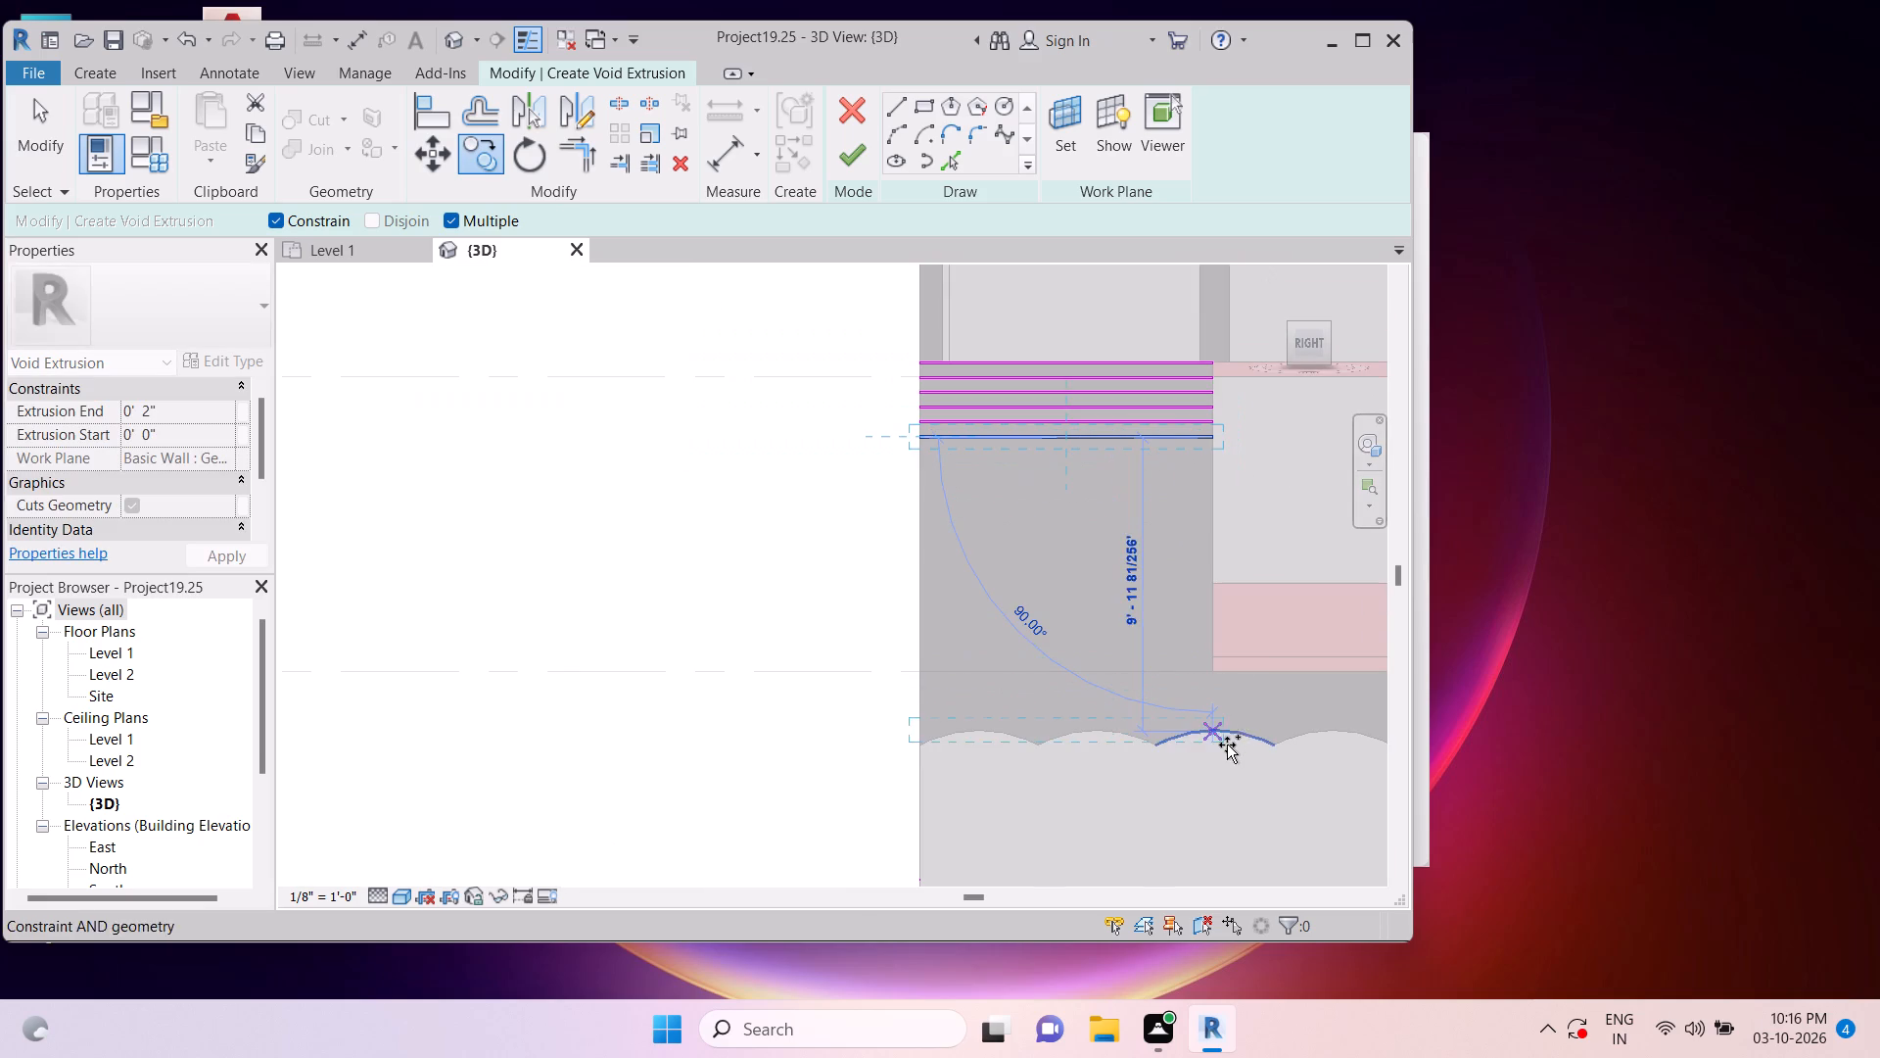
key("6")
key("shift+quotedbl")
key("Return")
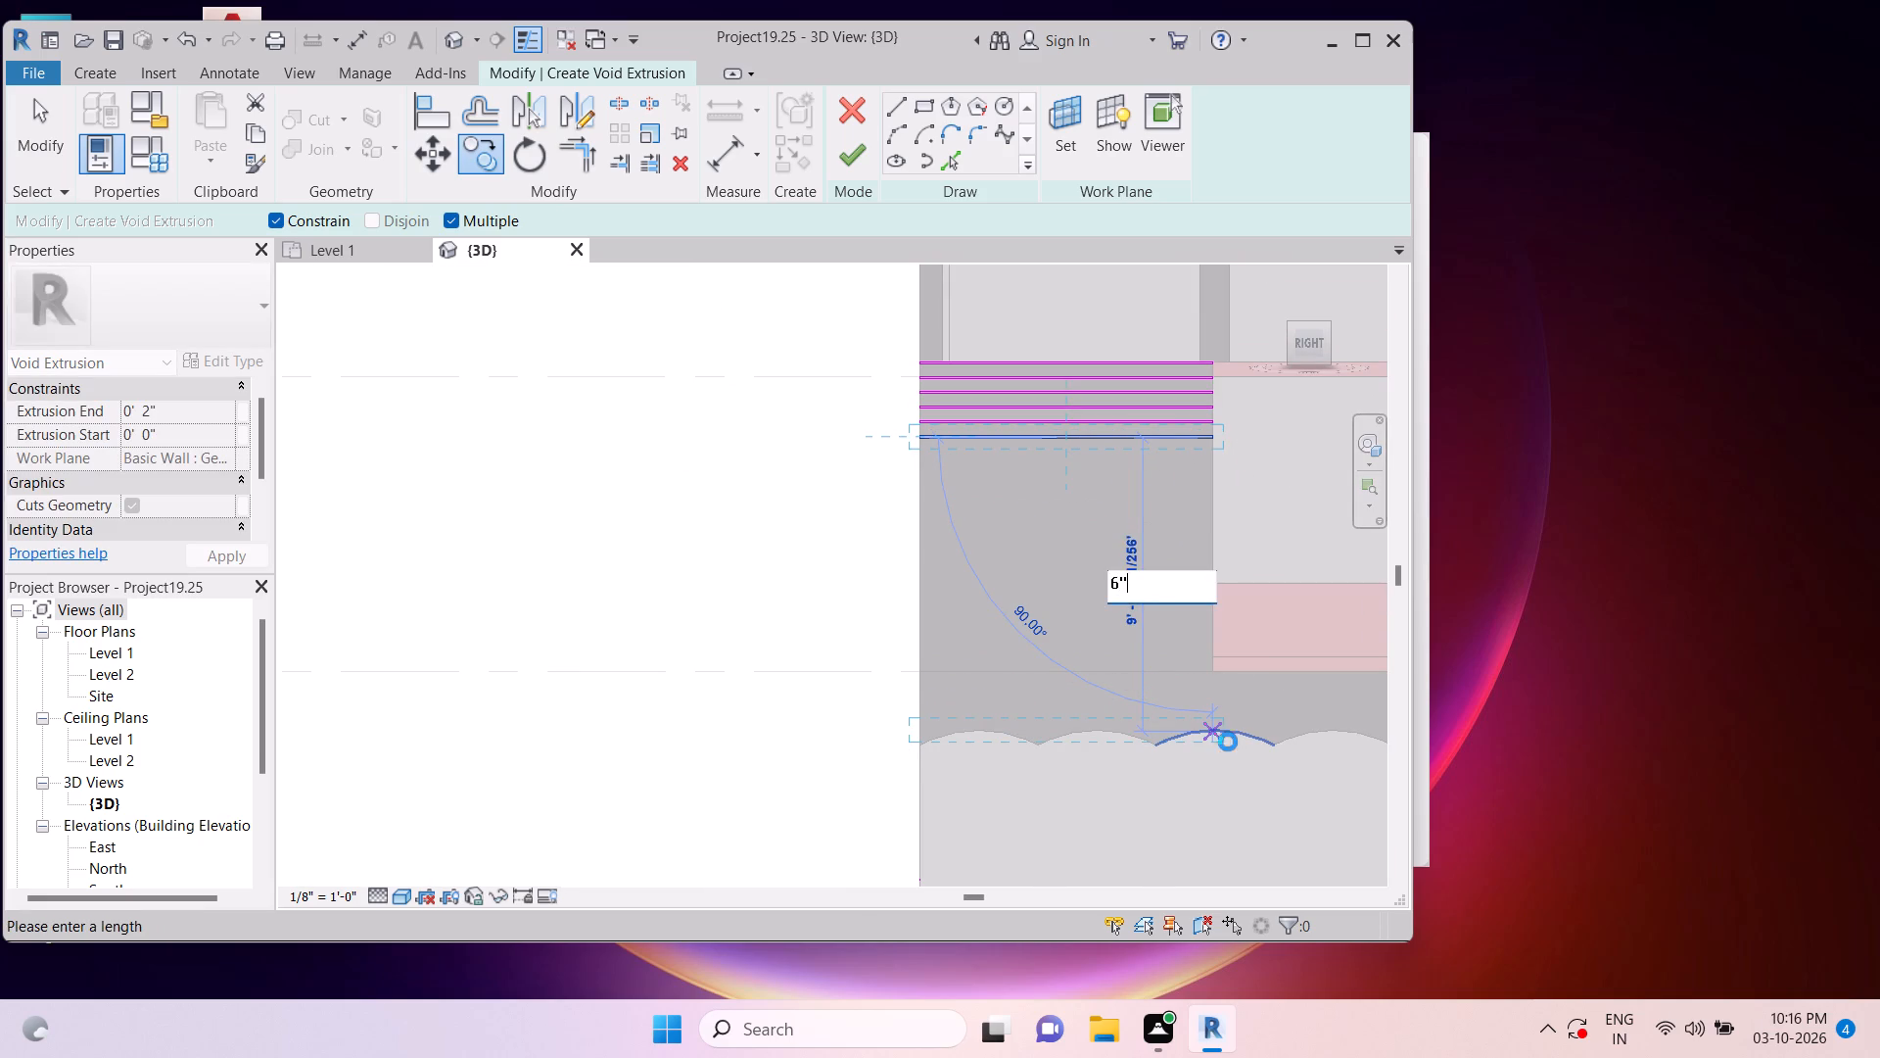
type("6\"")
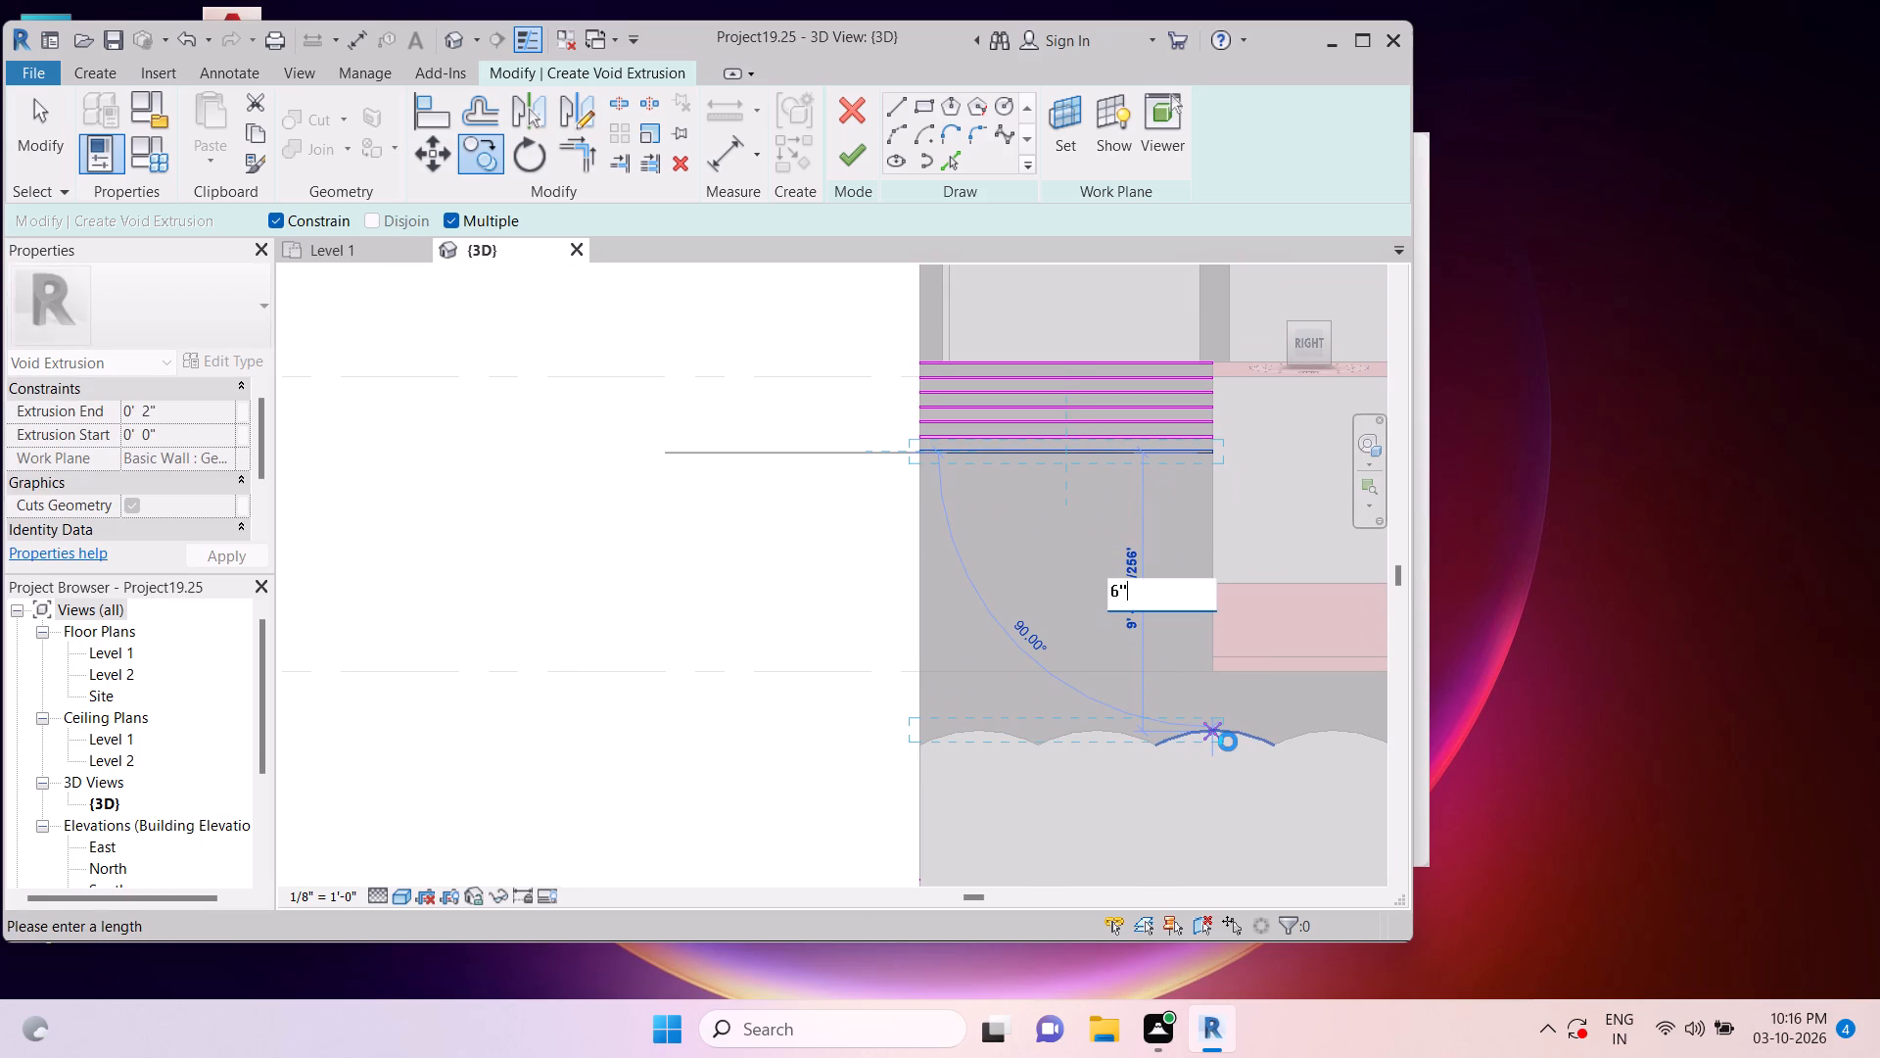
key("Return")
key("6")
key("shift+quotedbl")
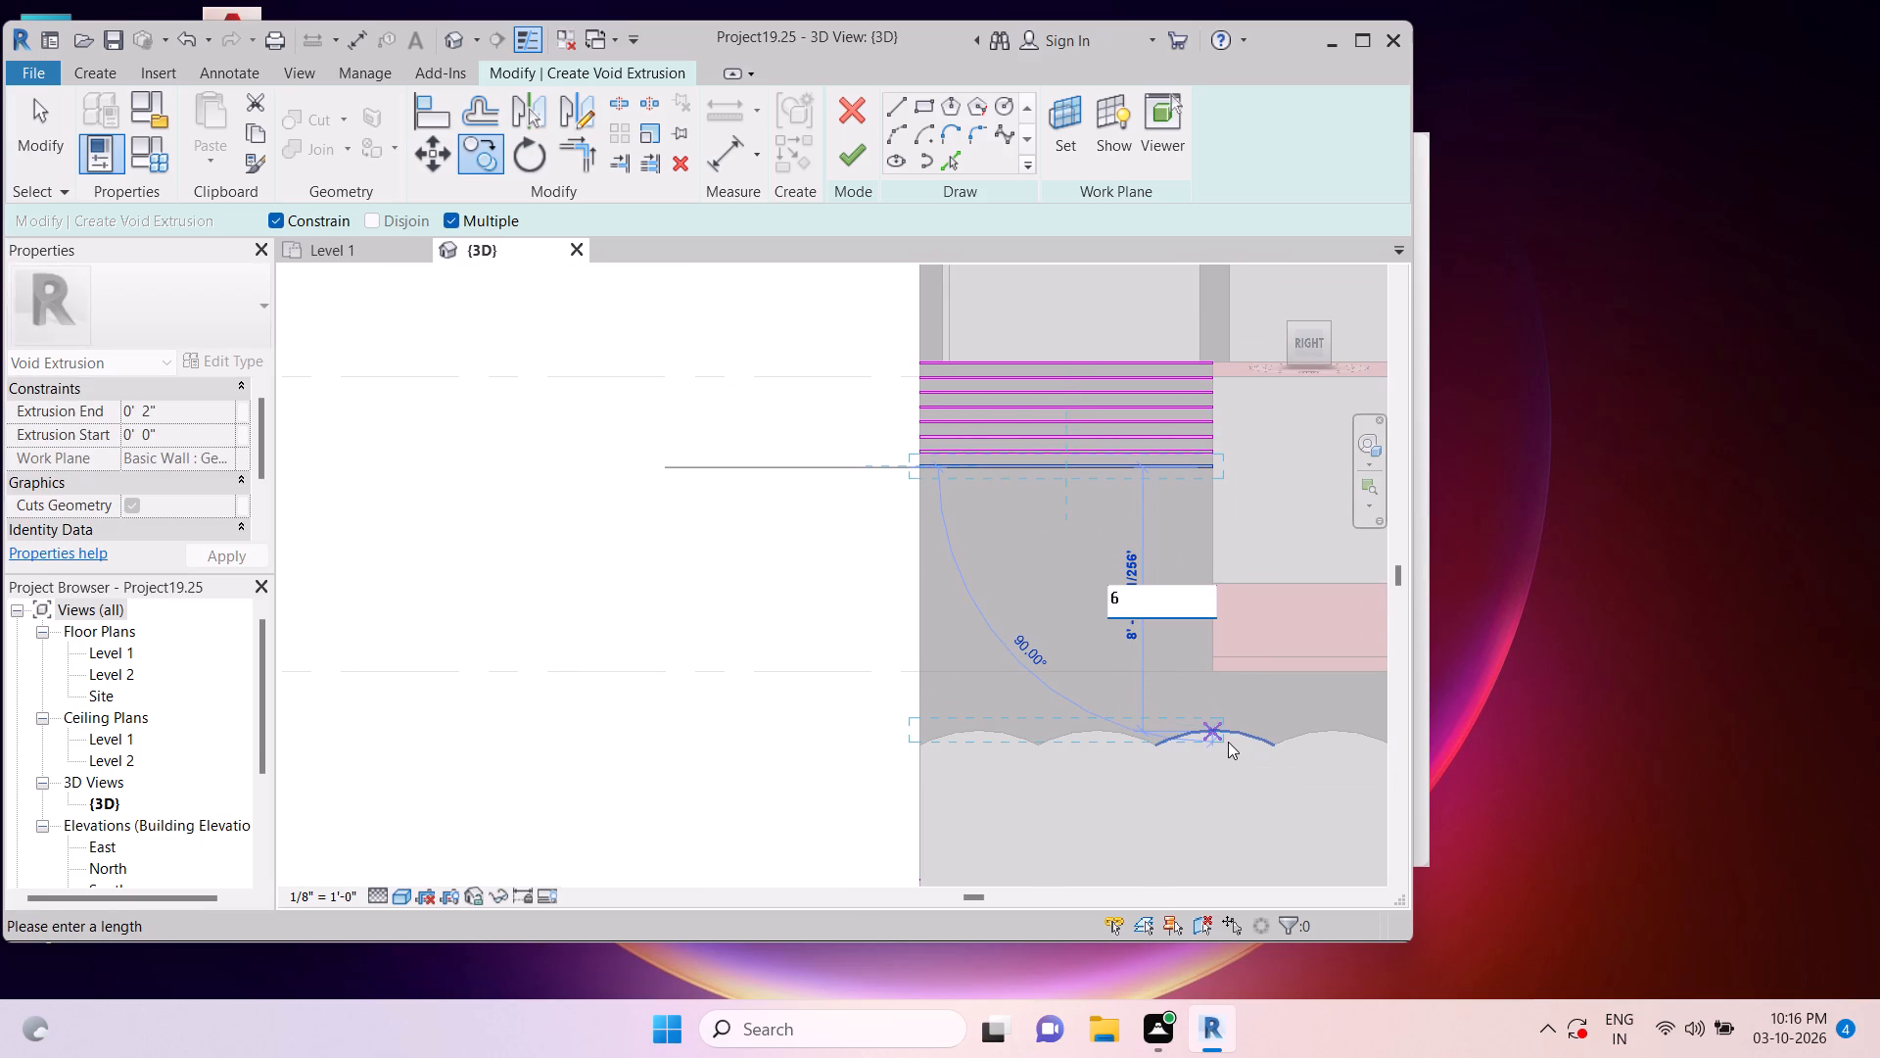
key("Return")
type("6\"")
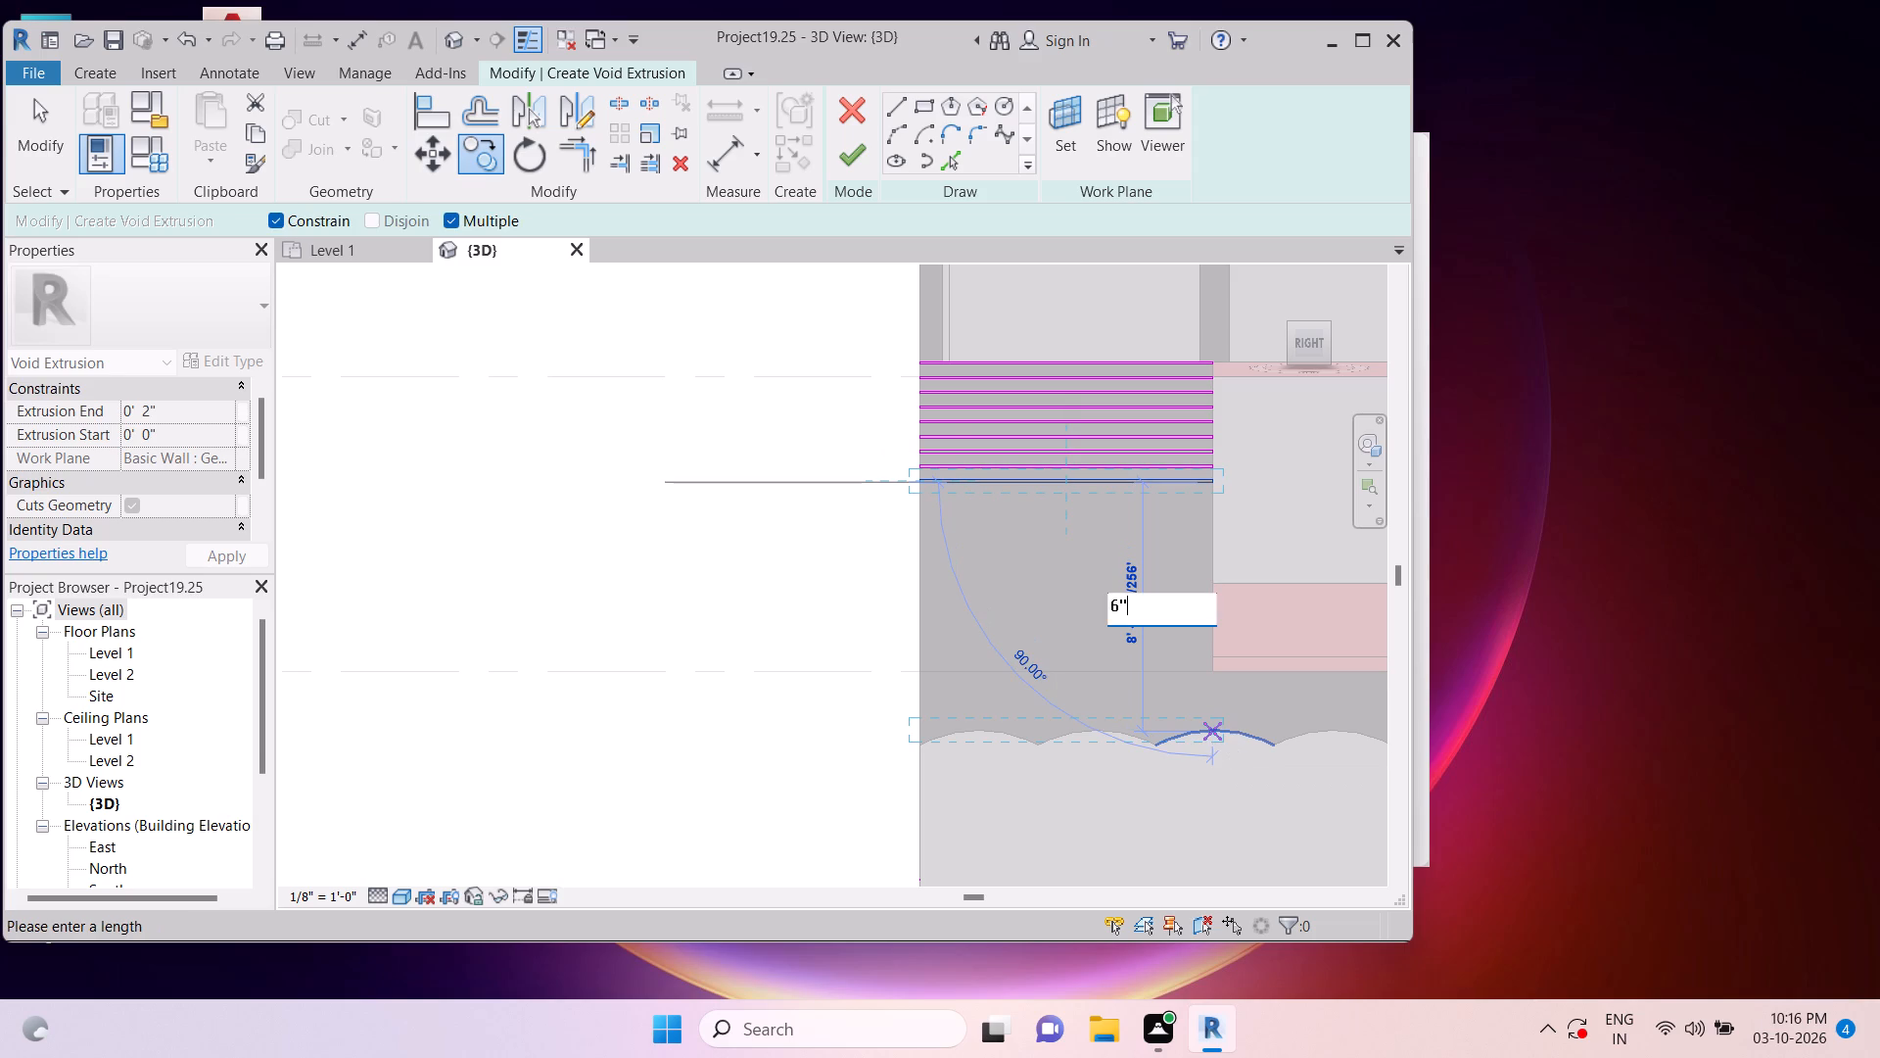
key("Return")
type("6\"")
key("Return")
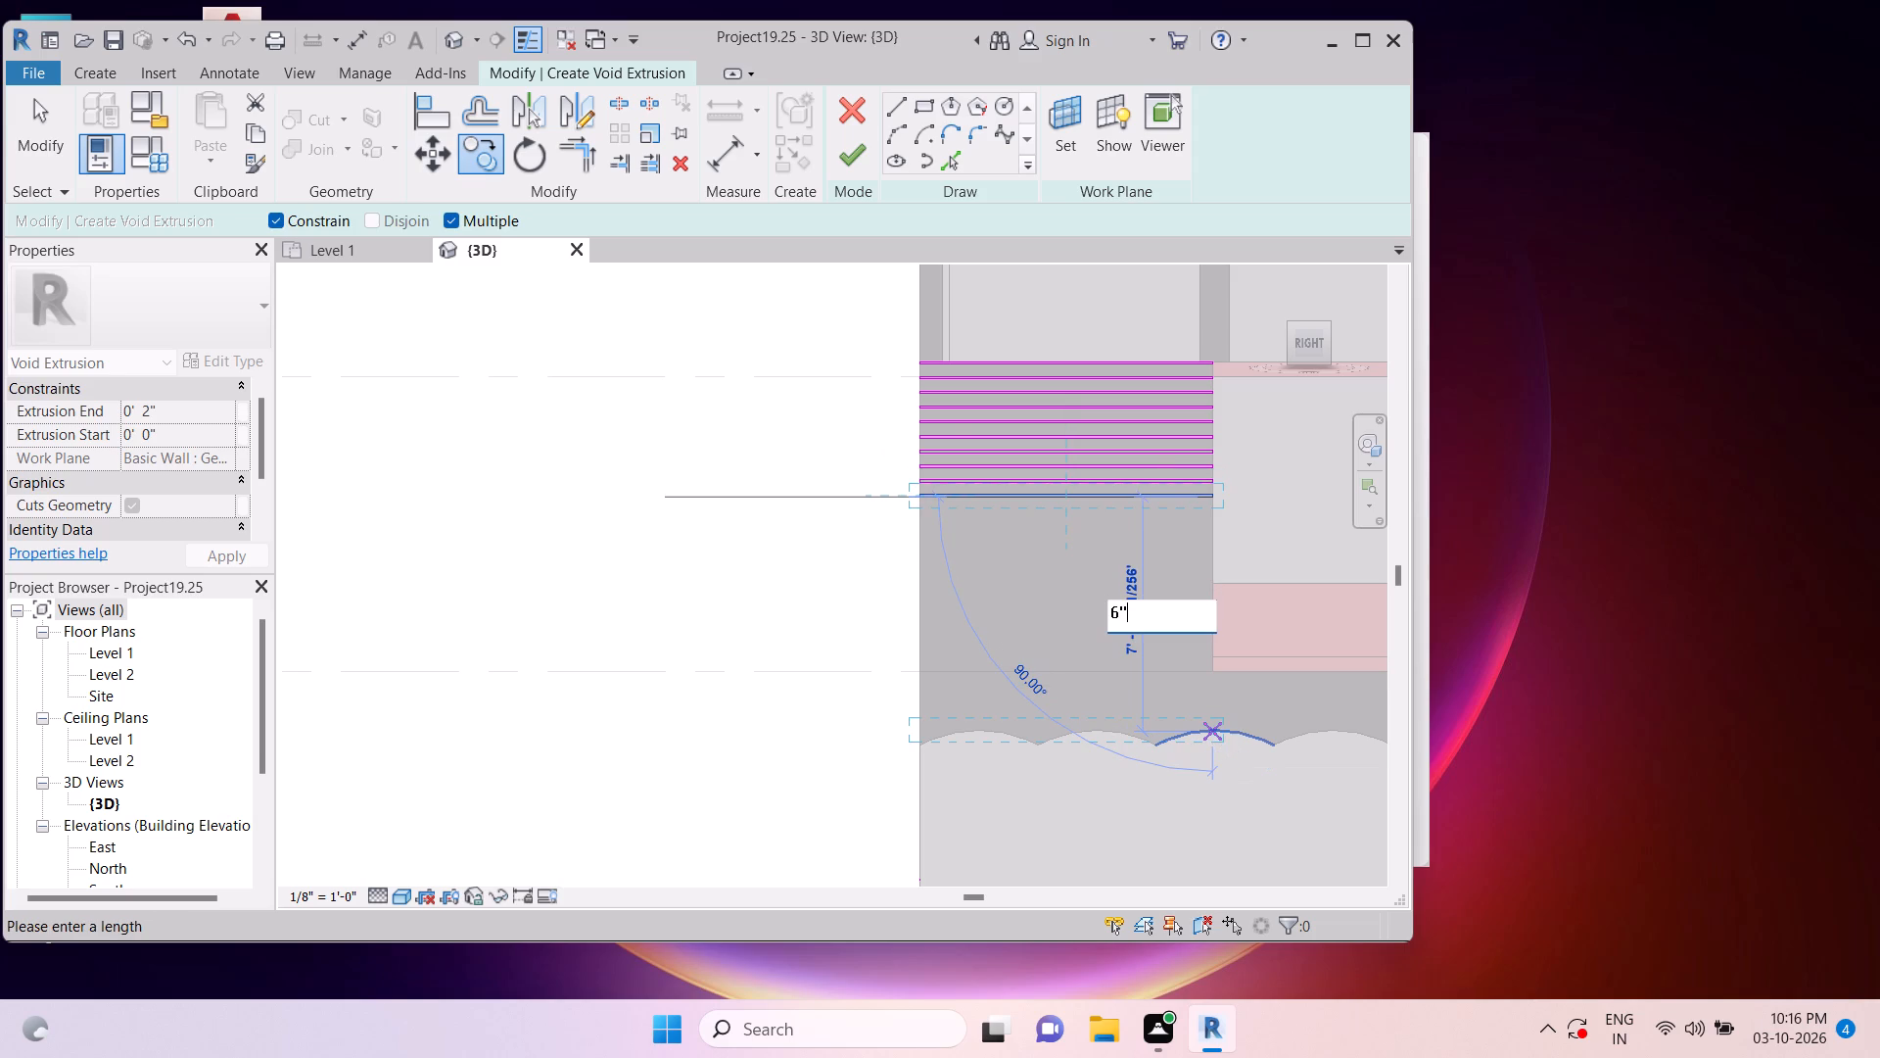
type("6\"")
key("Return")
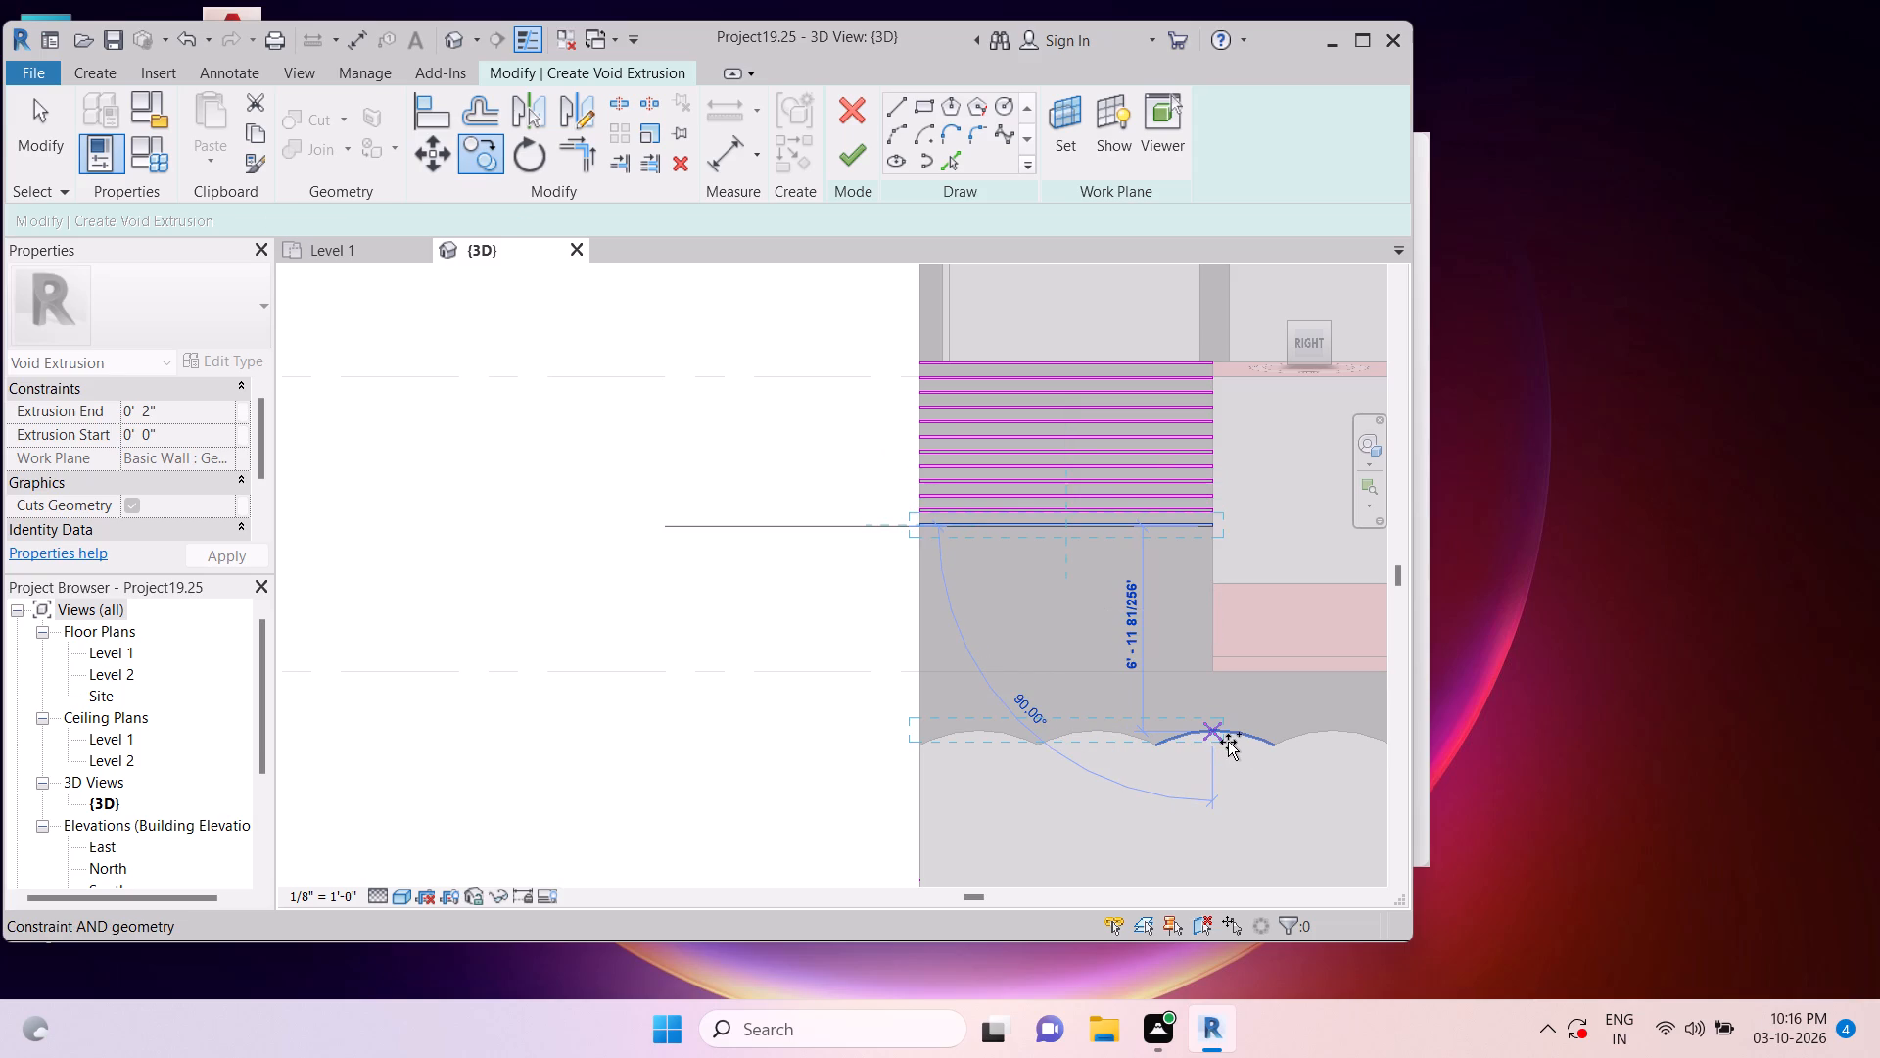
Continue the multiple copy down the panel with six more void strips, each at a 6" offset.
key("6")
key("shift+quotedbl")
key("Return")
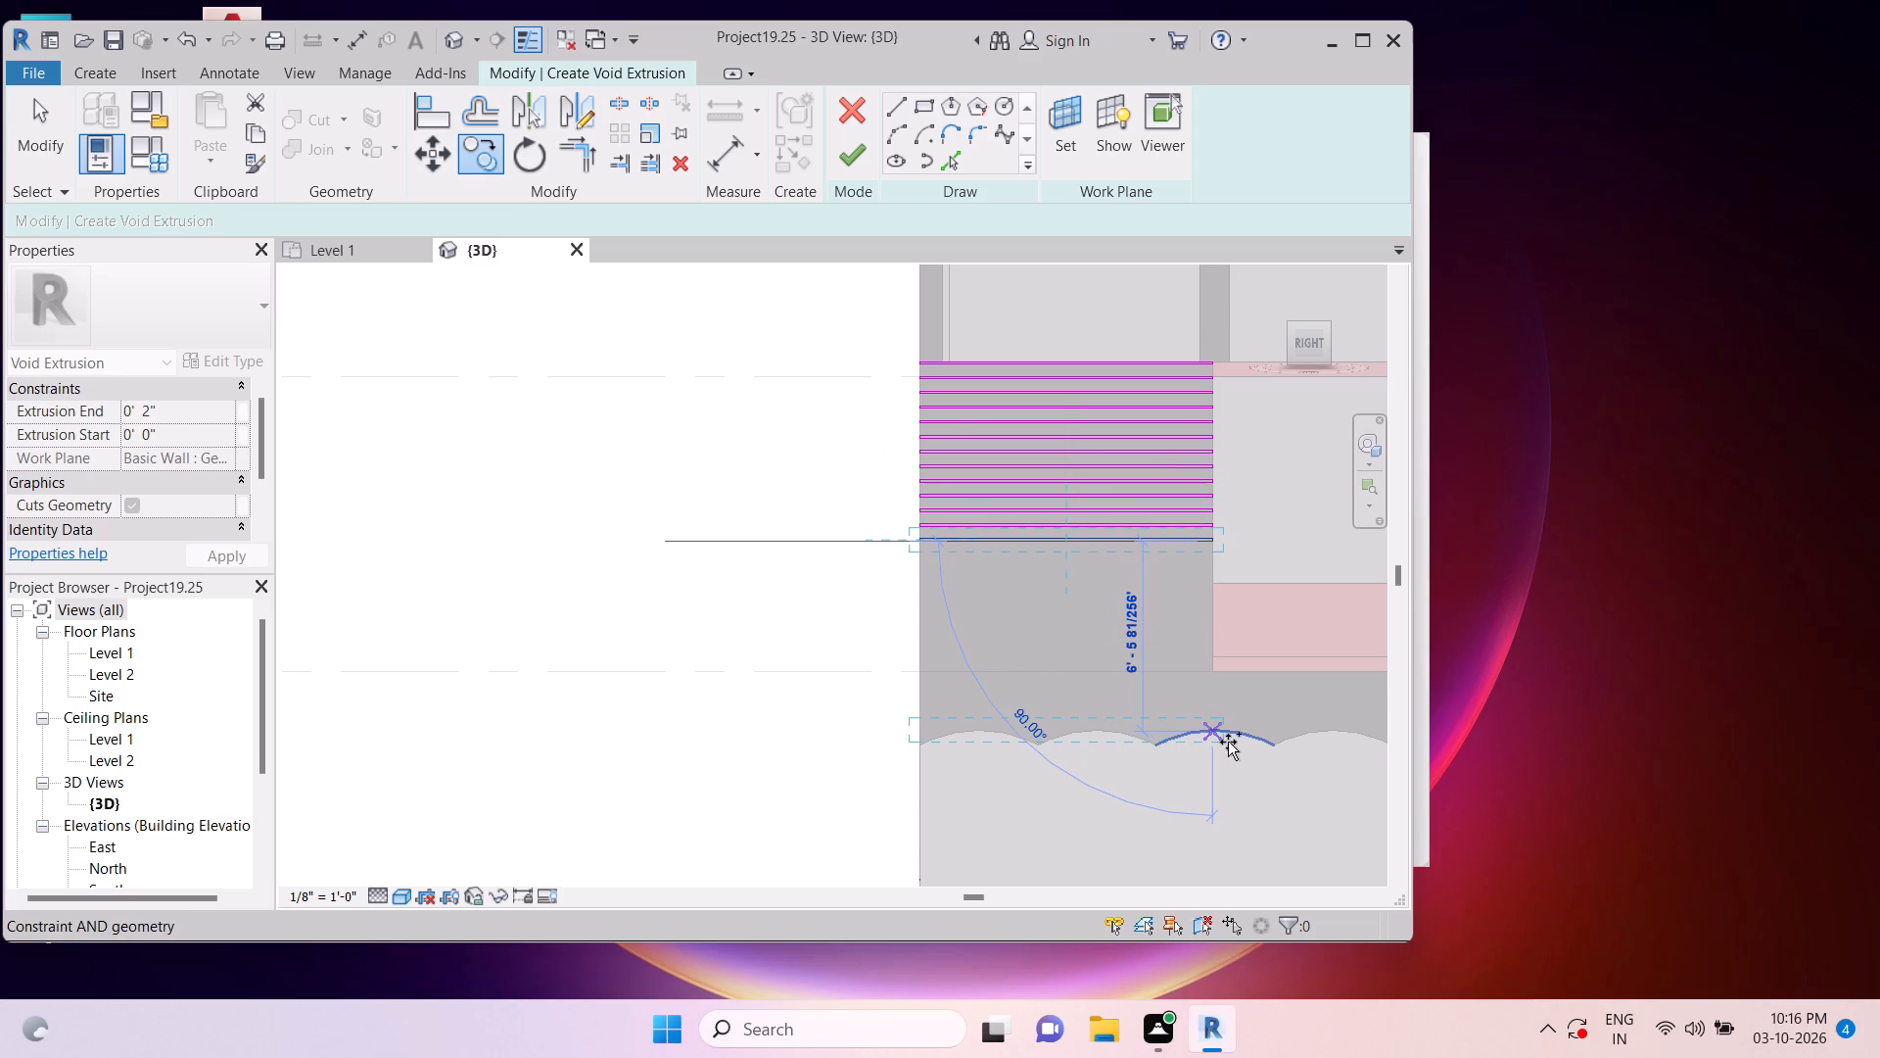
type("6\"")
key("Return")
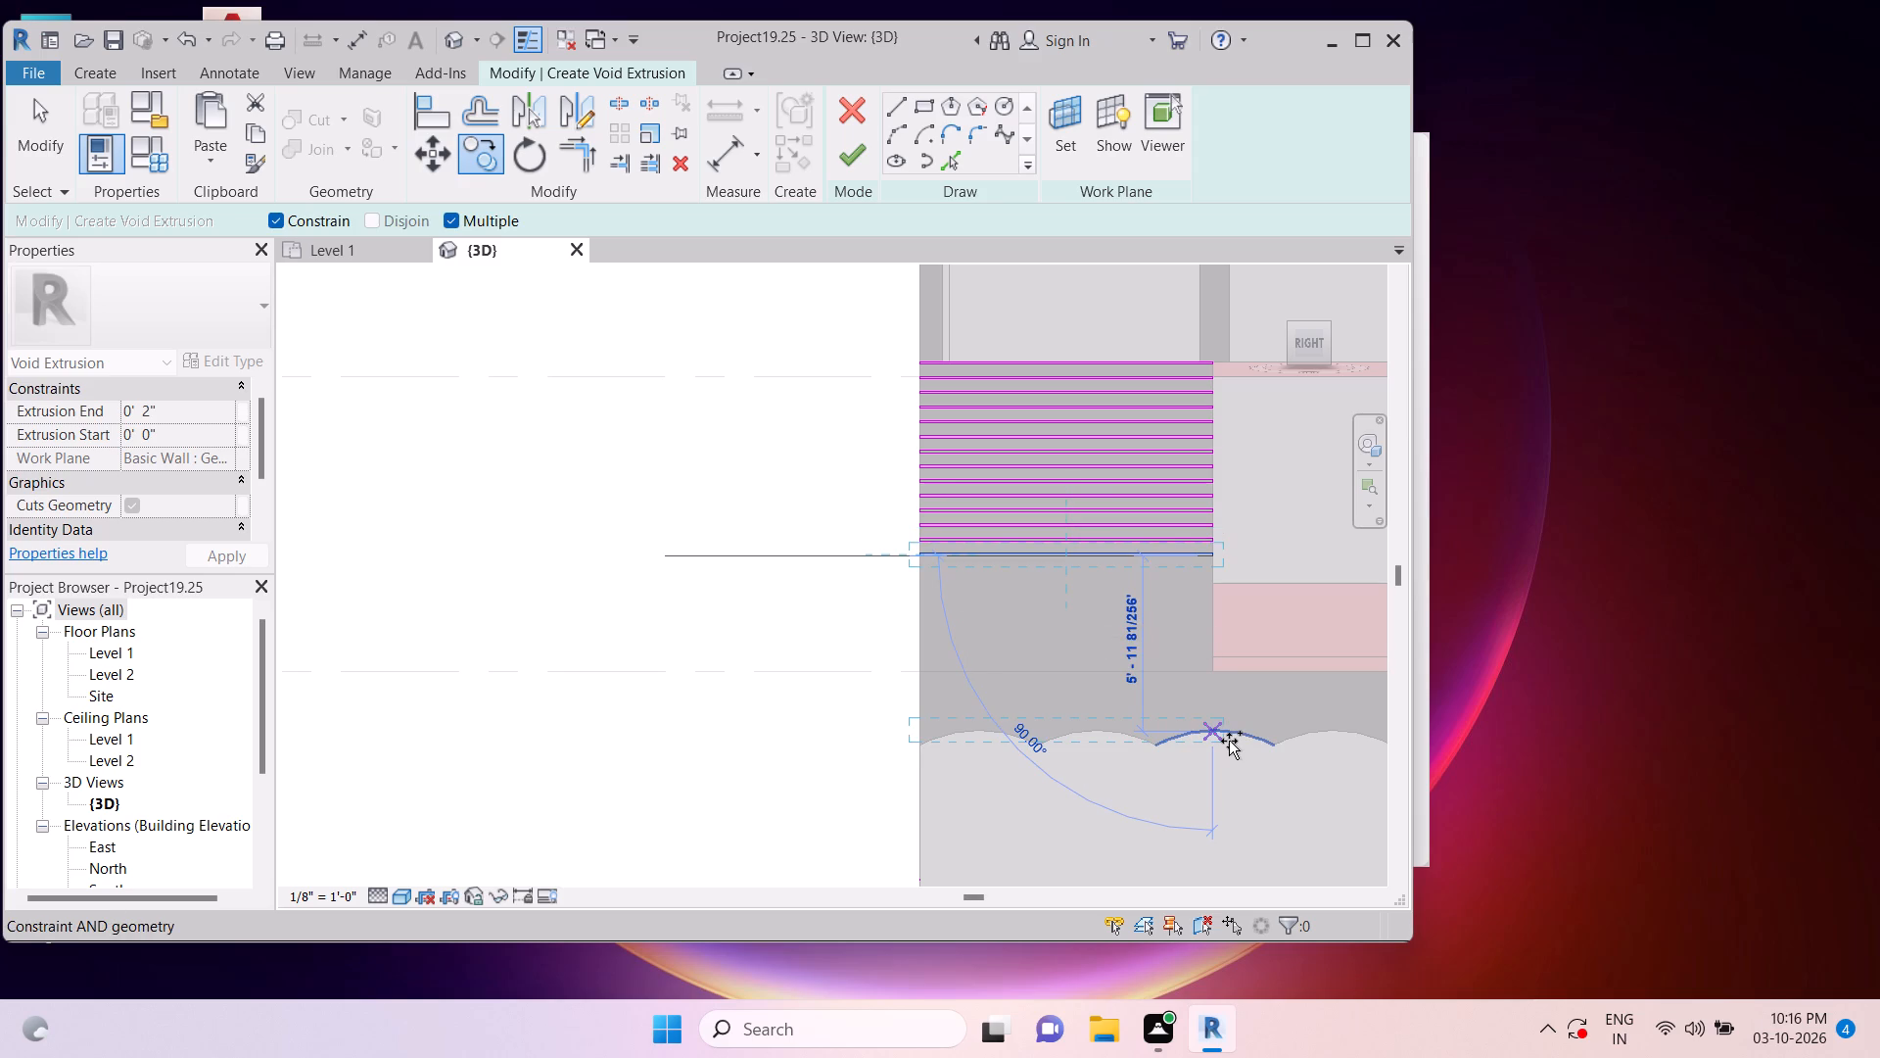
type("6\"")
key("Return")
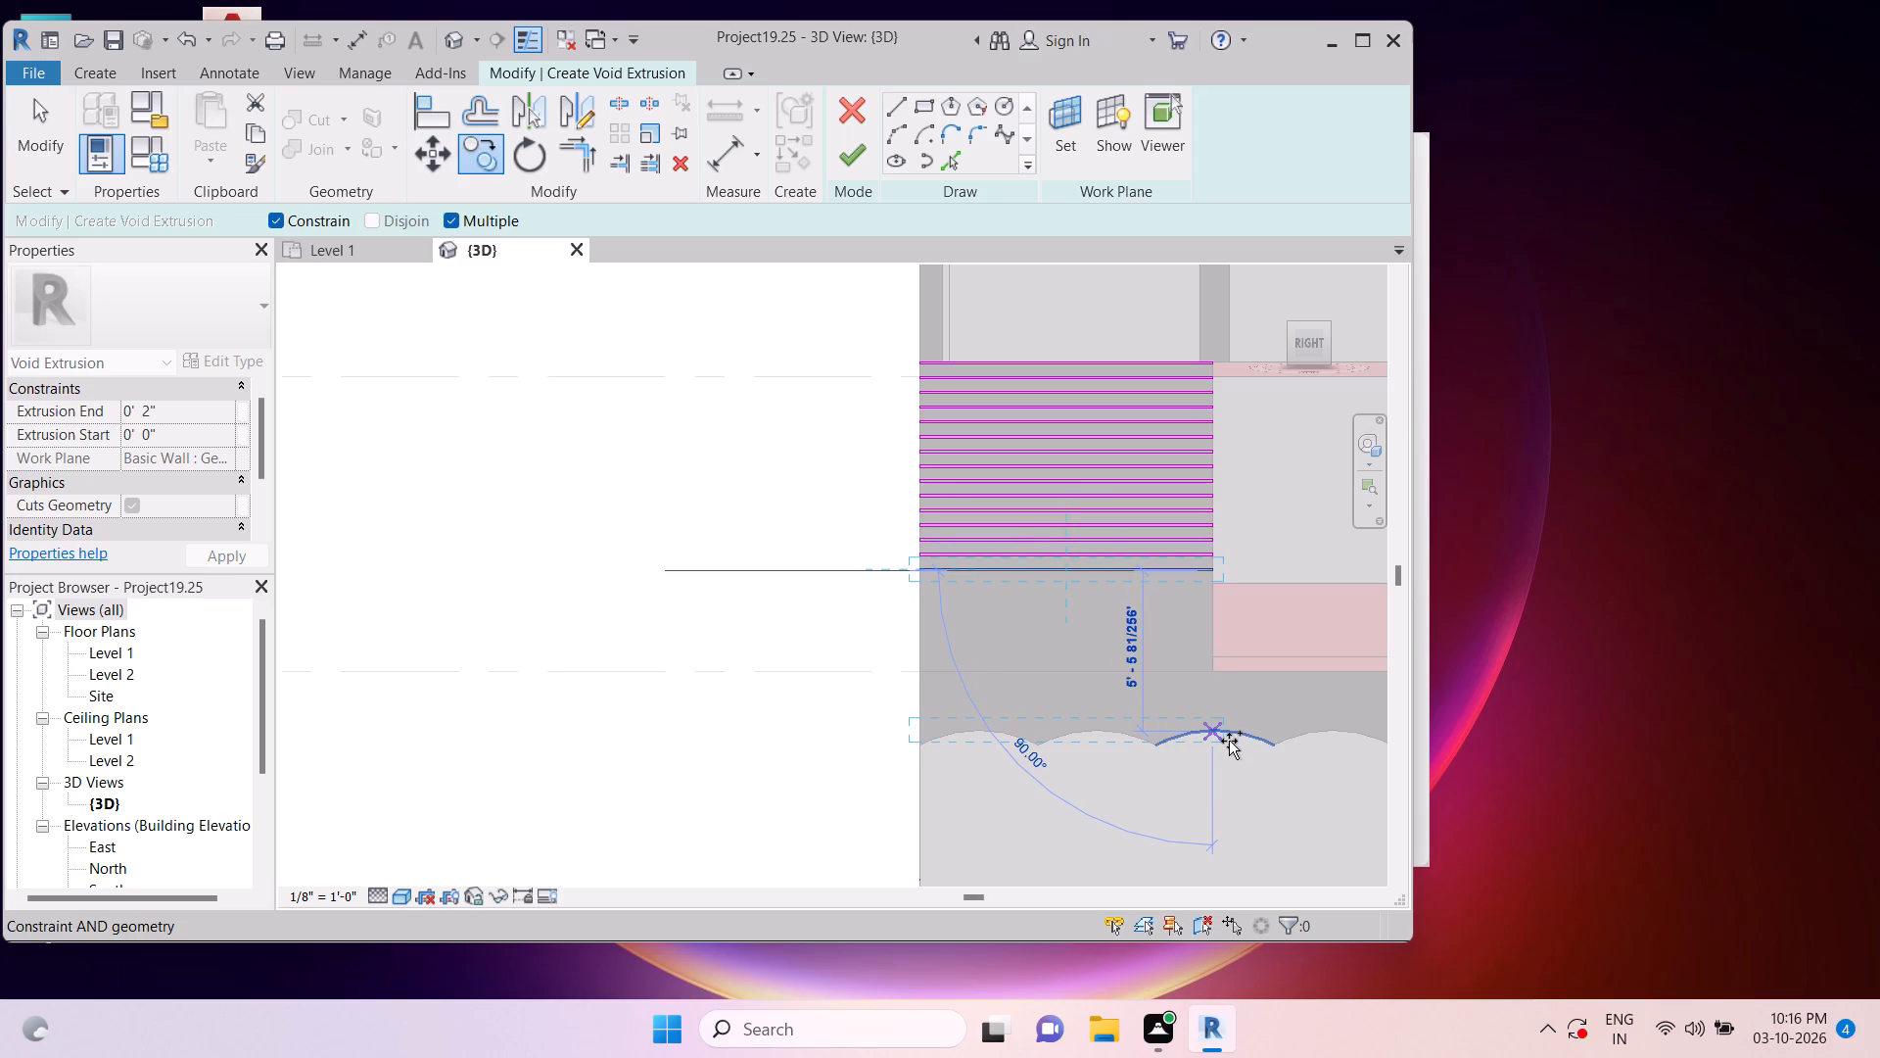
type("6\"")
key("Return")
type("6\"")
key("Return")
type("6\"")
key("Return")
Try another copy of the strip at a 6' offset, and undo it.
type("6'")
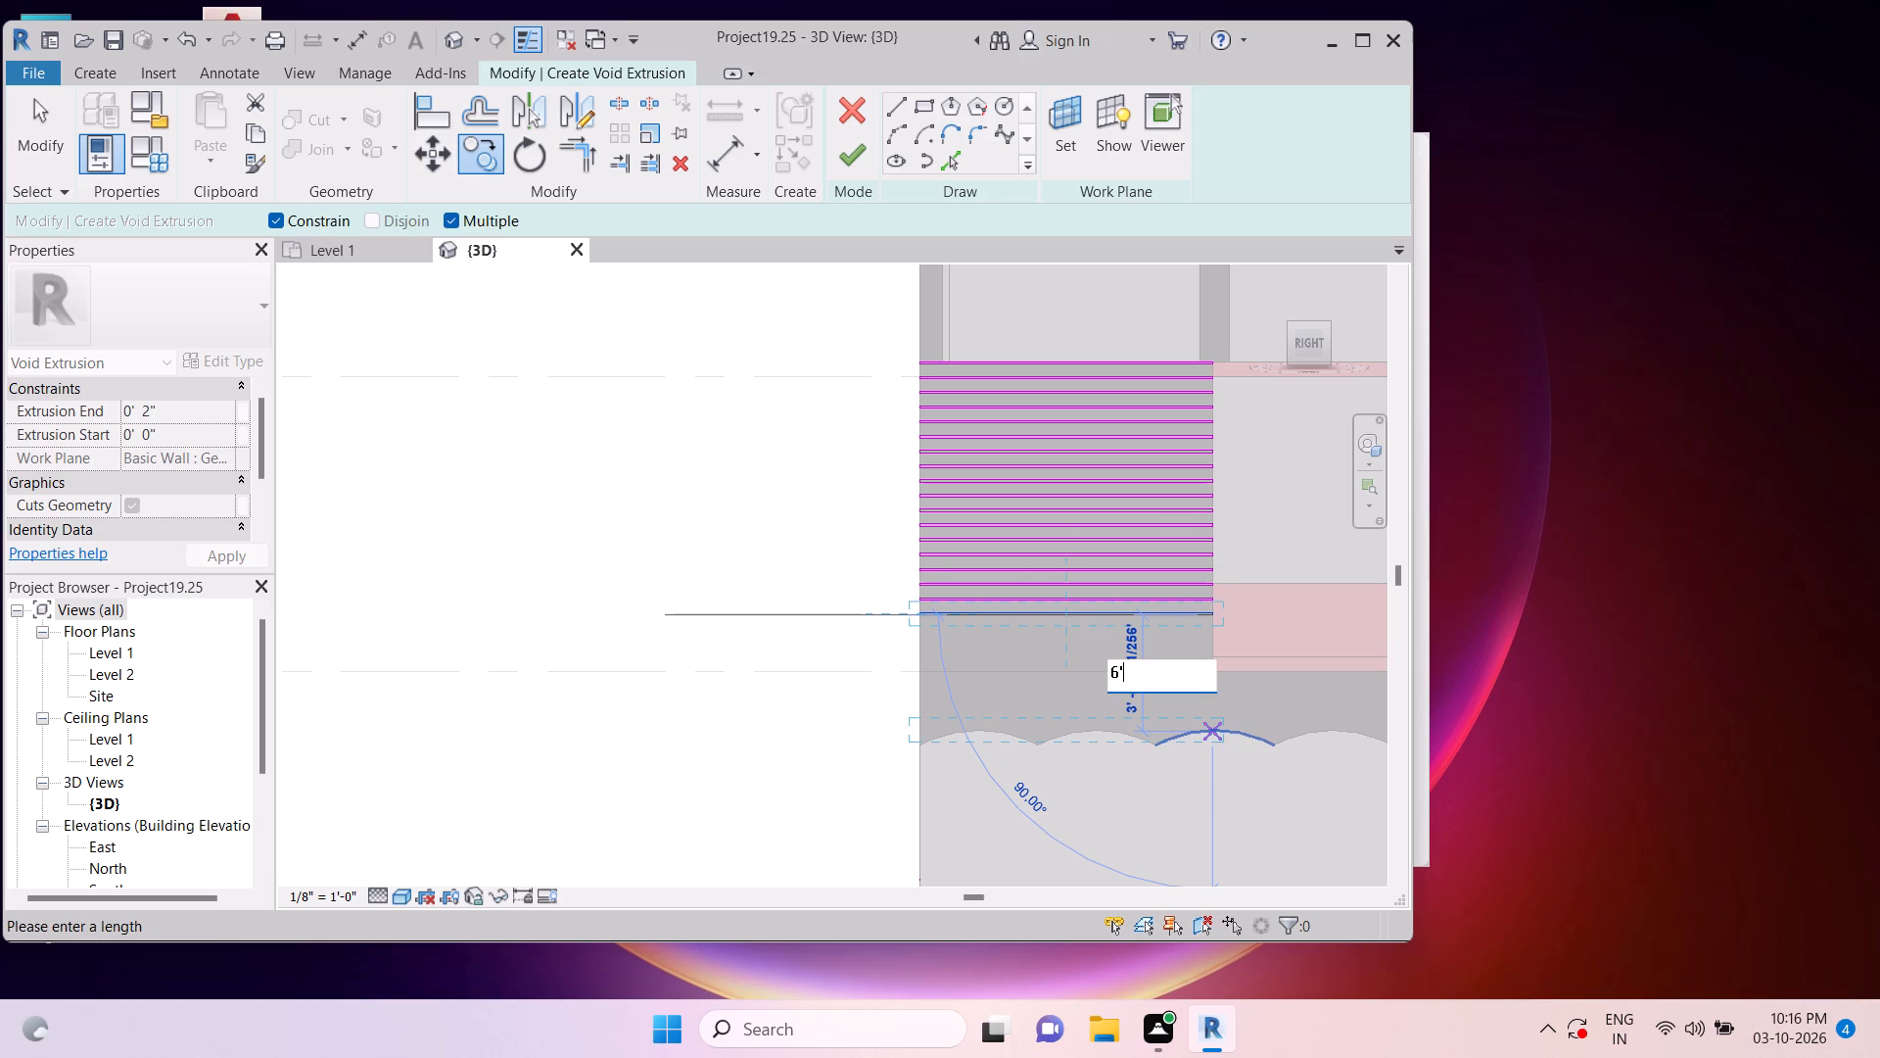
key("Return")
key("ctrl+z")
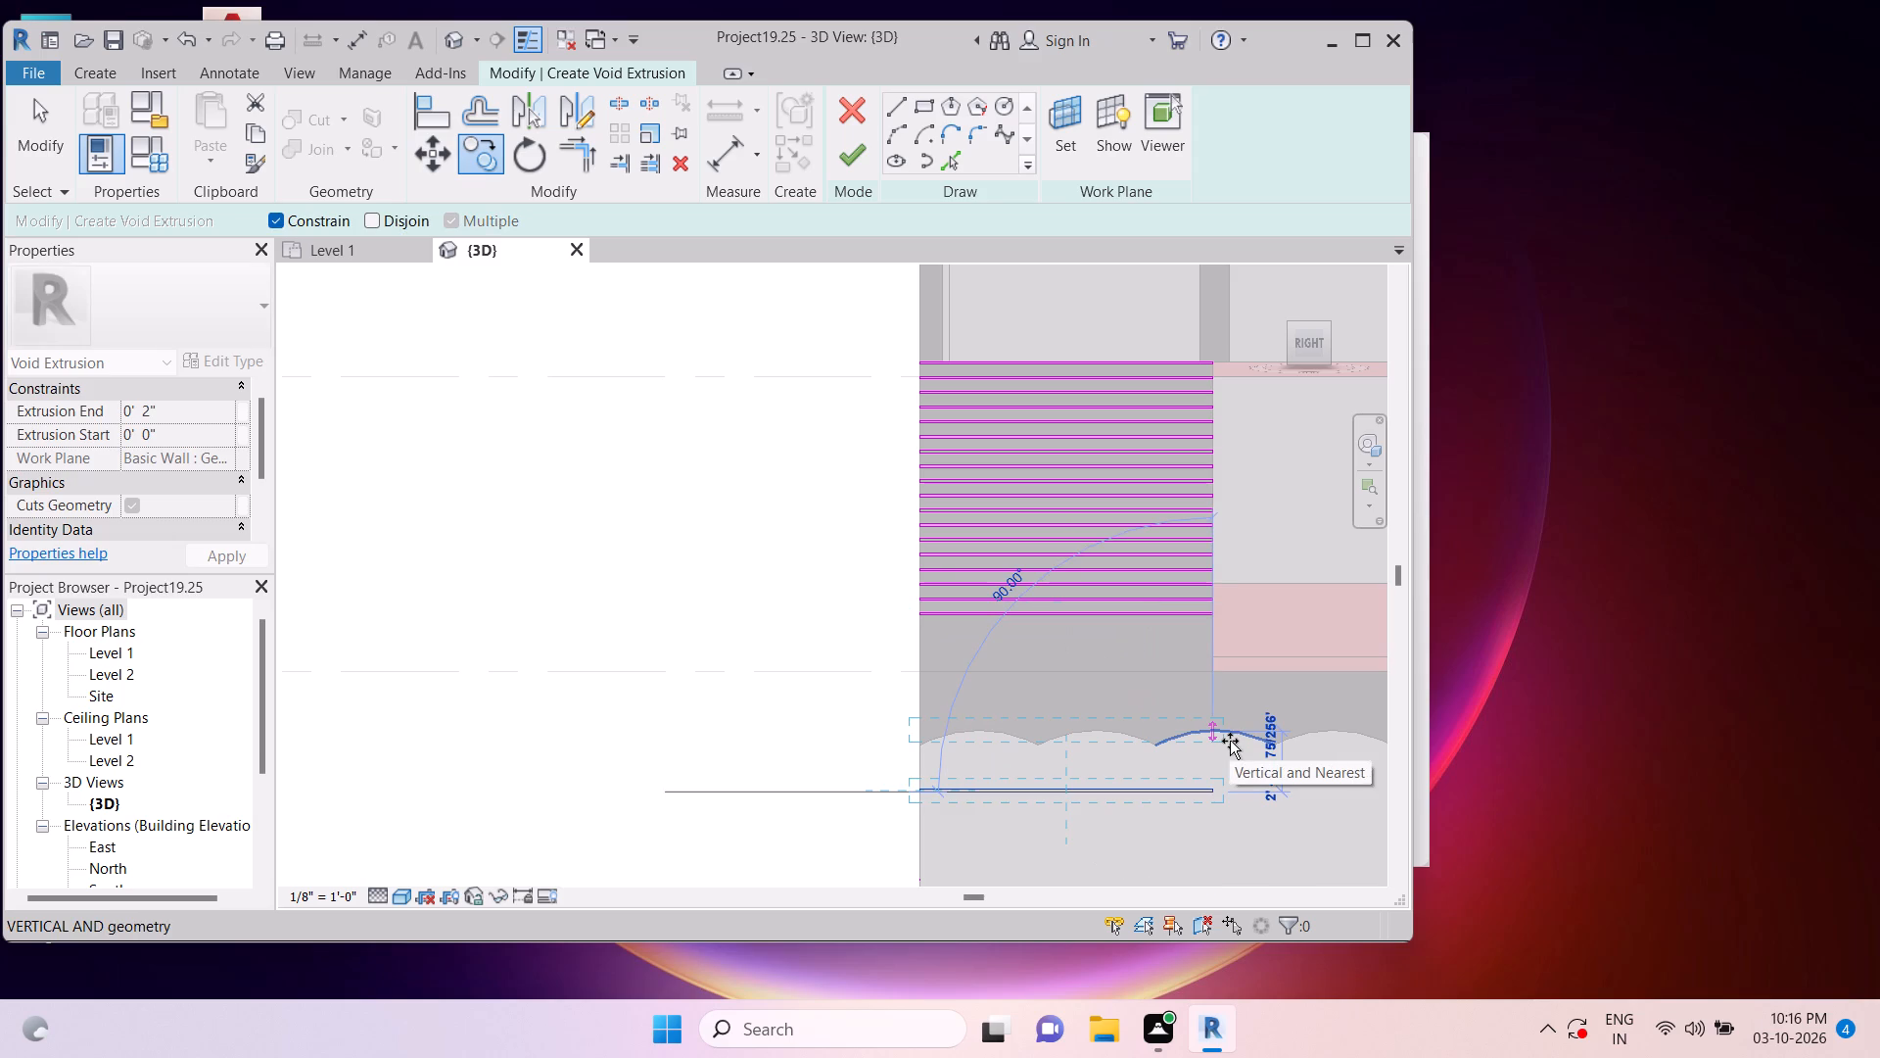
Copy the lowest void strip downward four more times at 6" offsets, reaching the Level 2 line, and end the copy.
key("Tab")
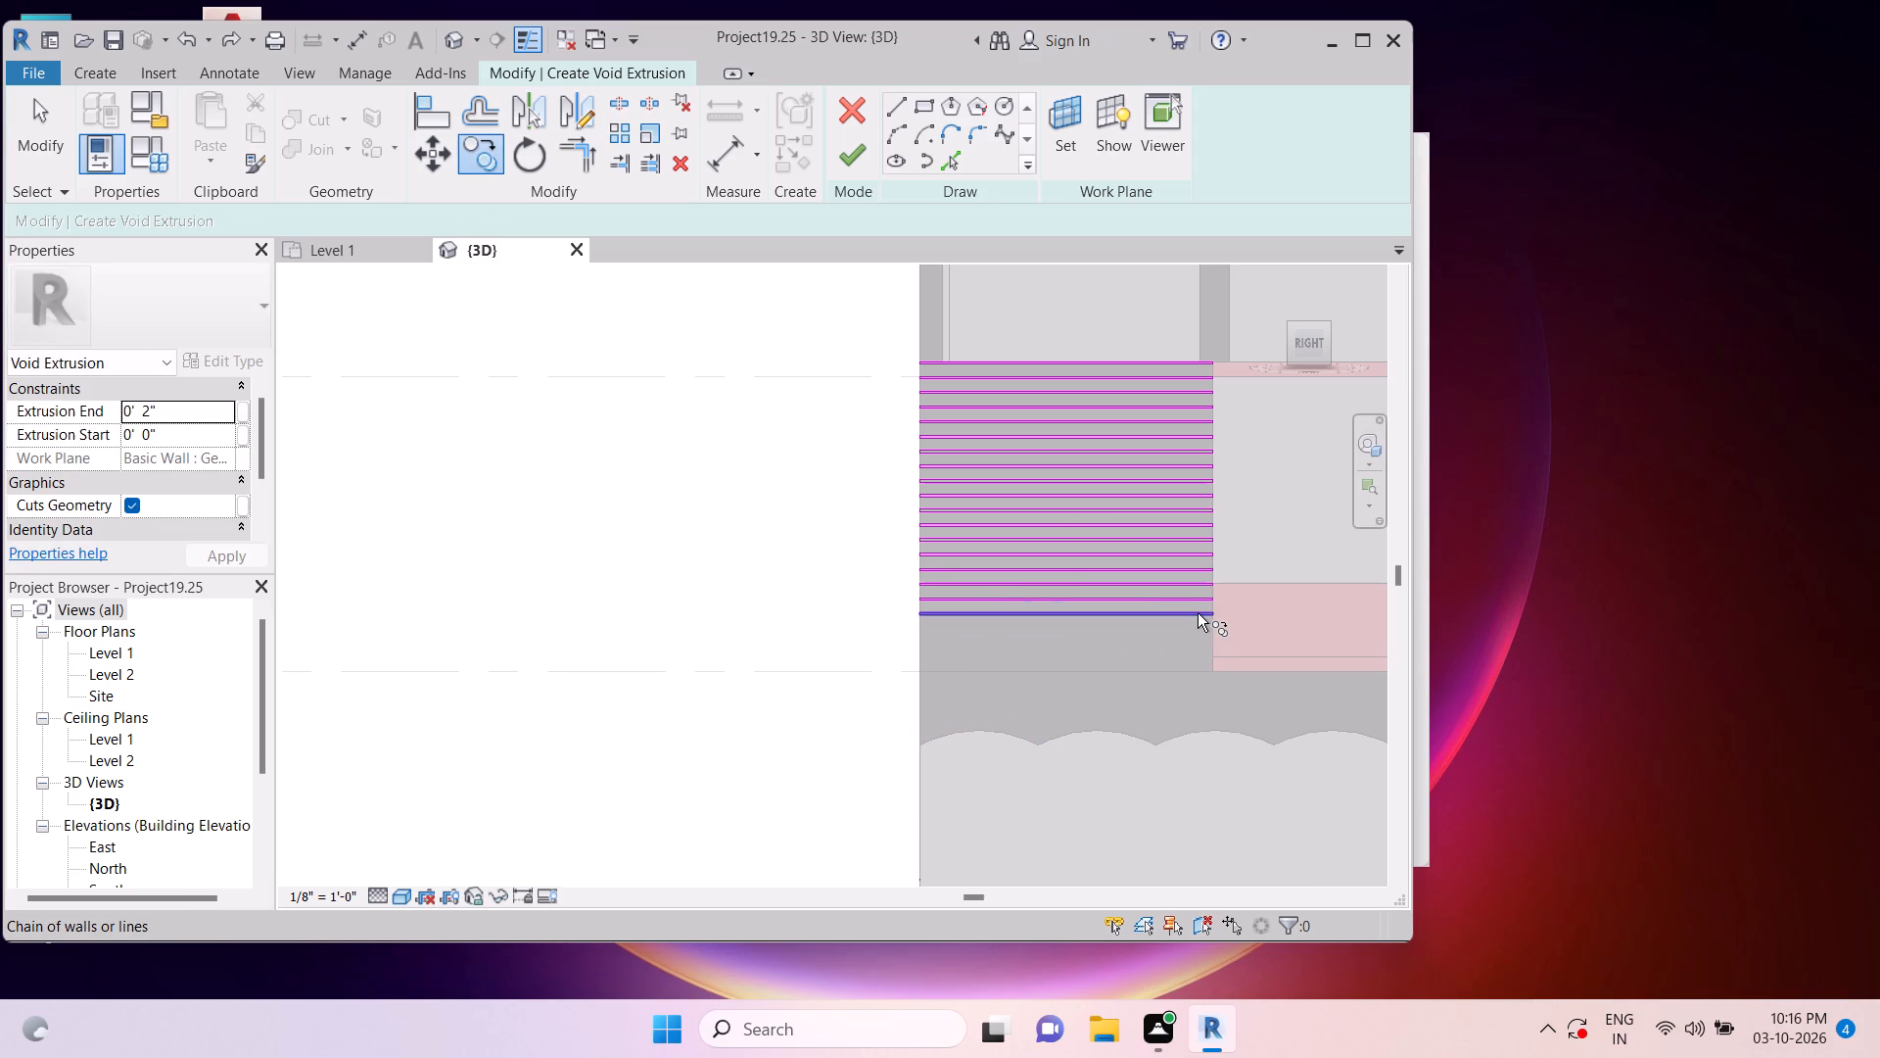
left_click(1198, 611)
left_click(490, 150)
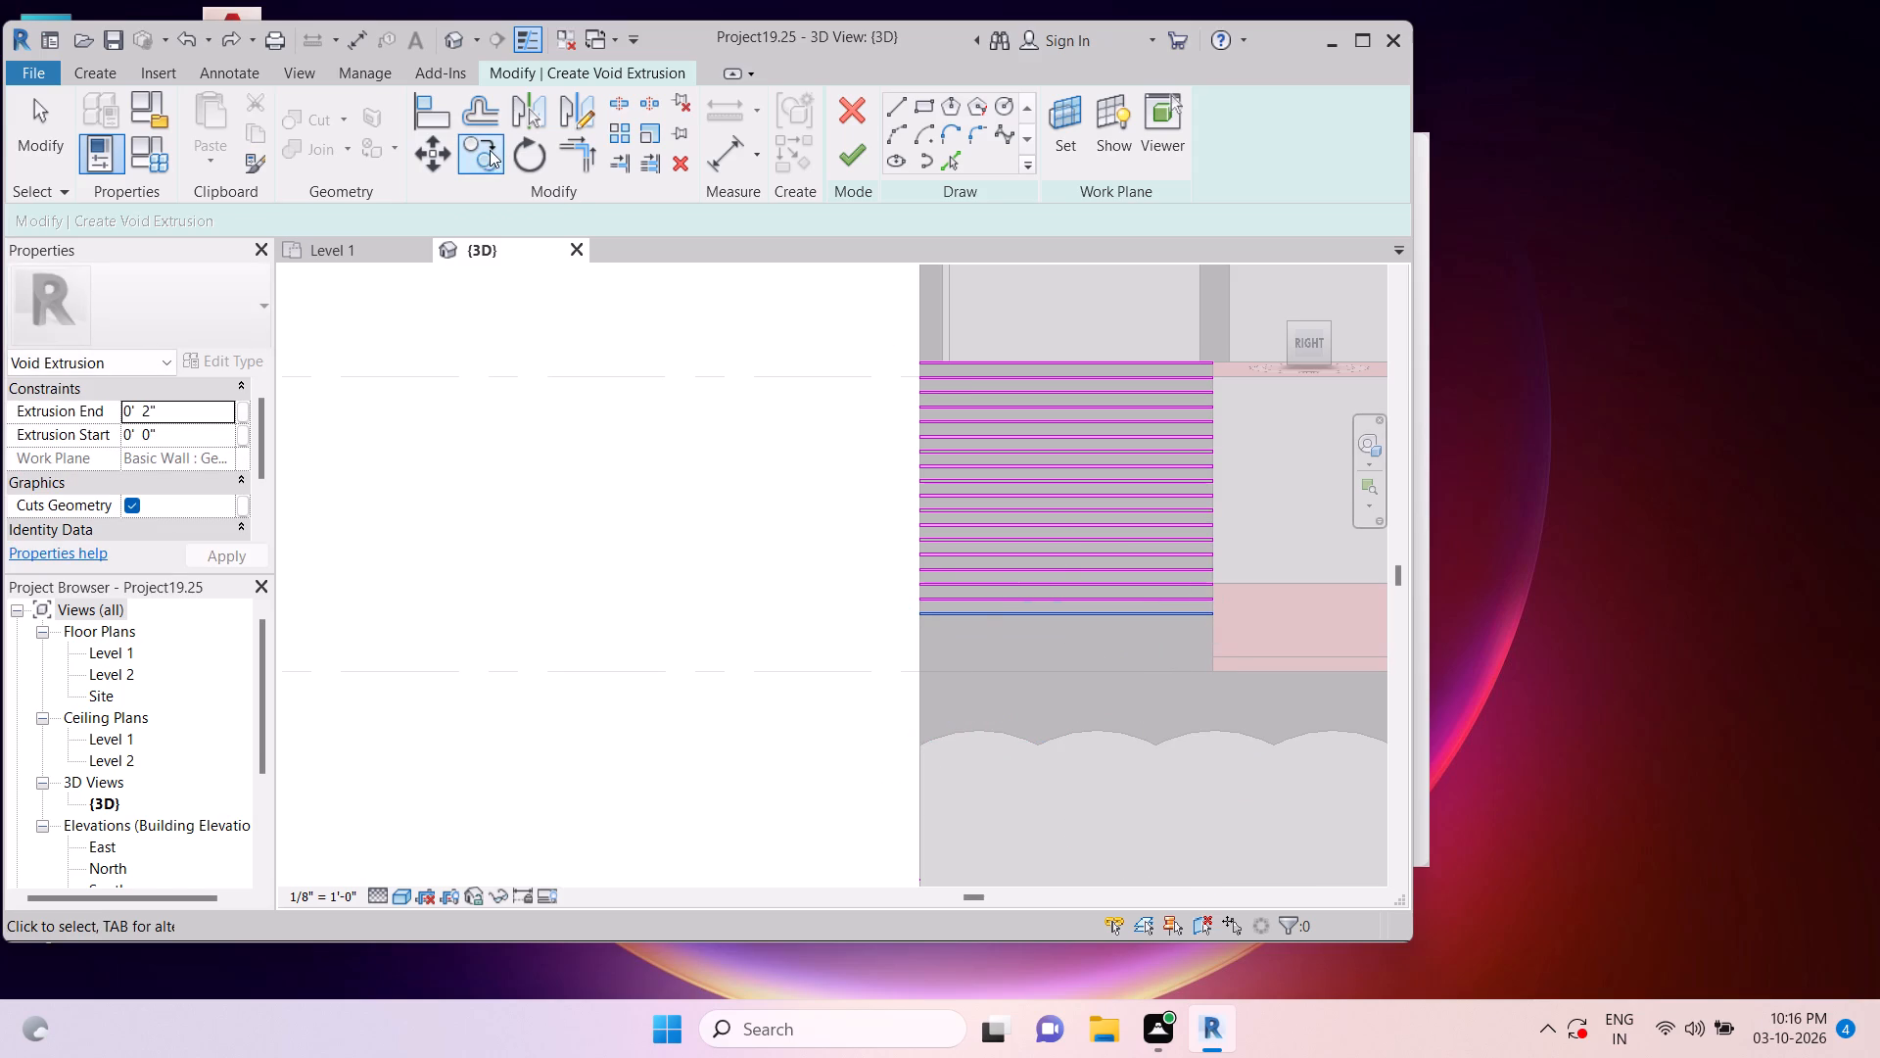
scroll(1224, 606, "up", 8)
left_click(1191, 630)
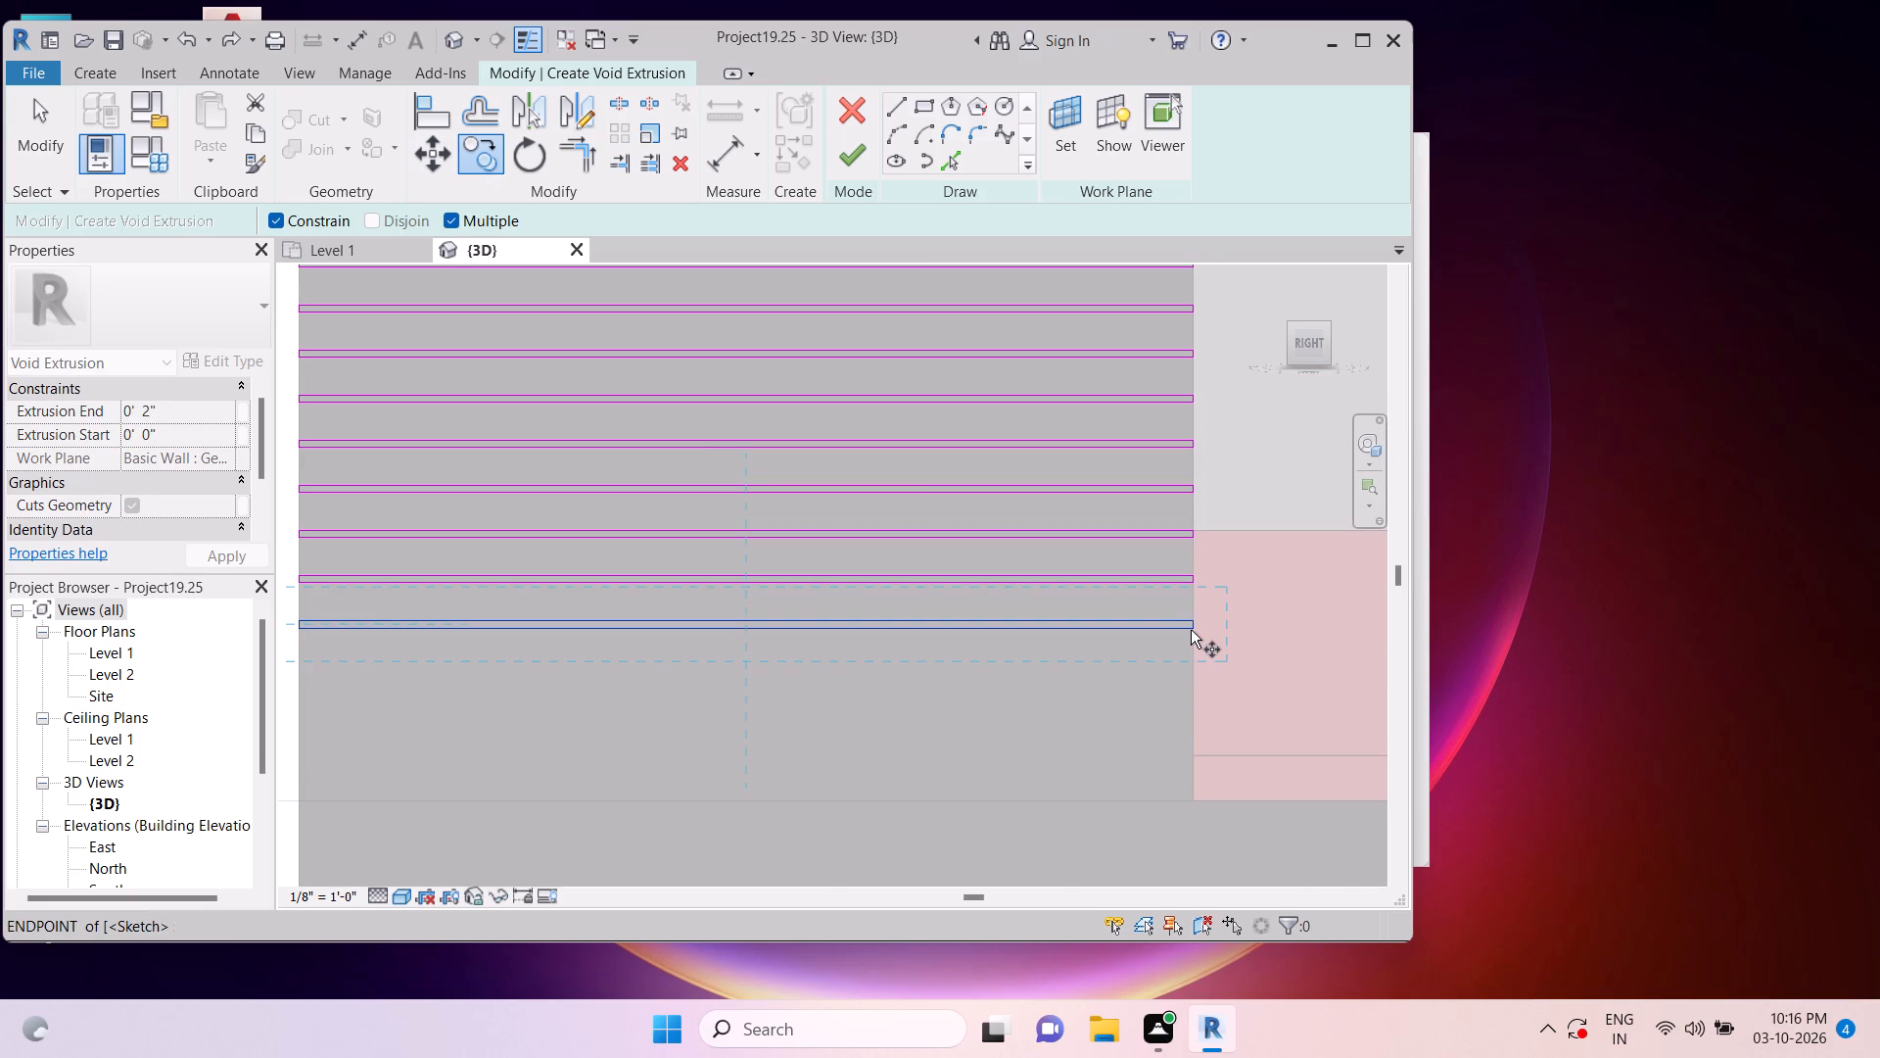
scroll(1191, 630, "down", 5)
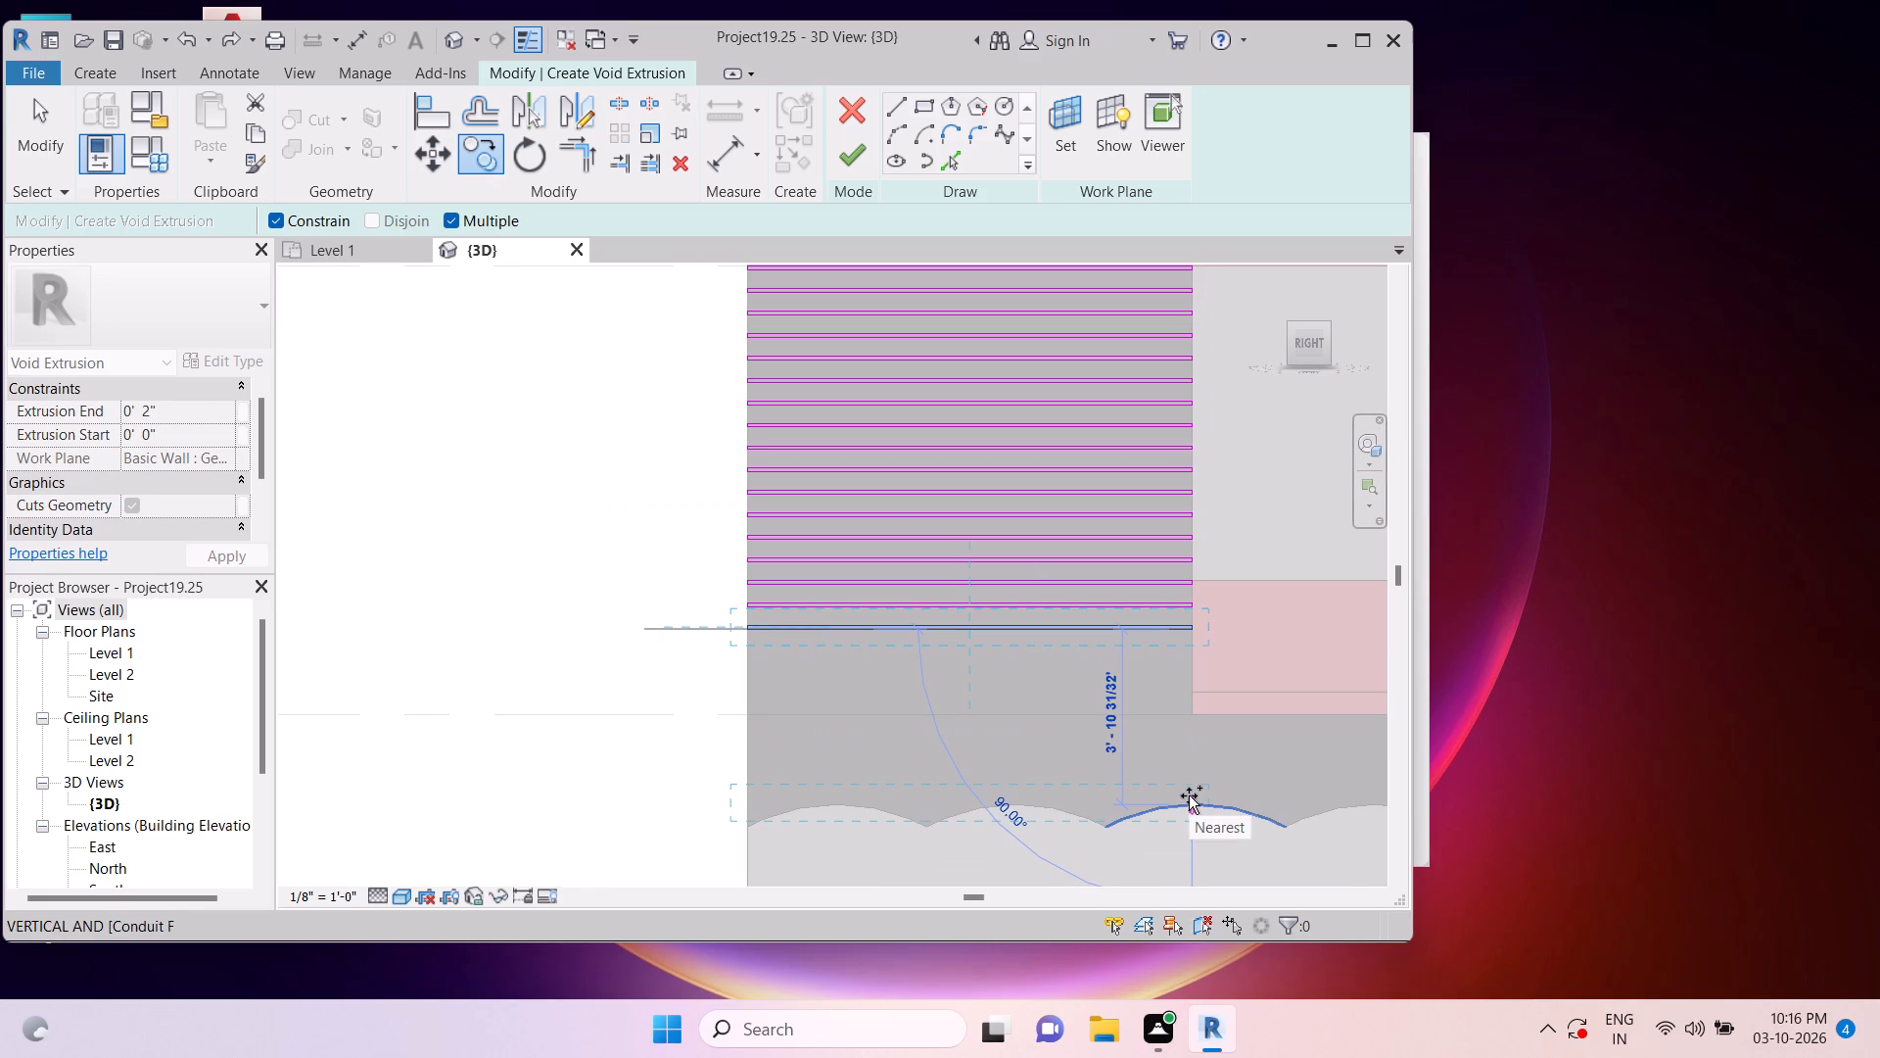
type("6\"")
key("Return")
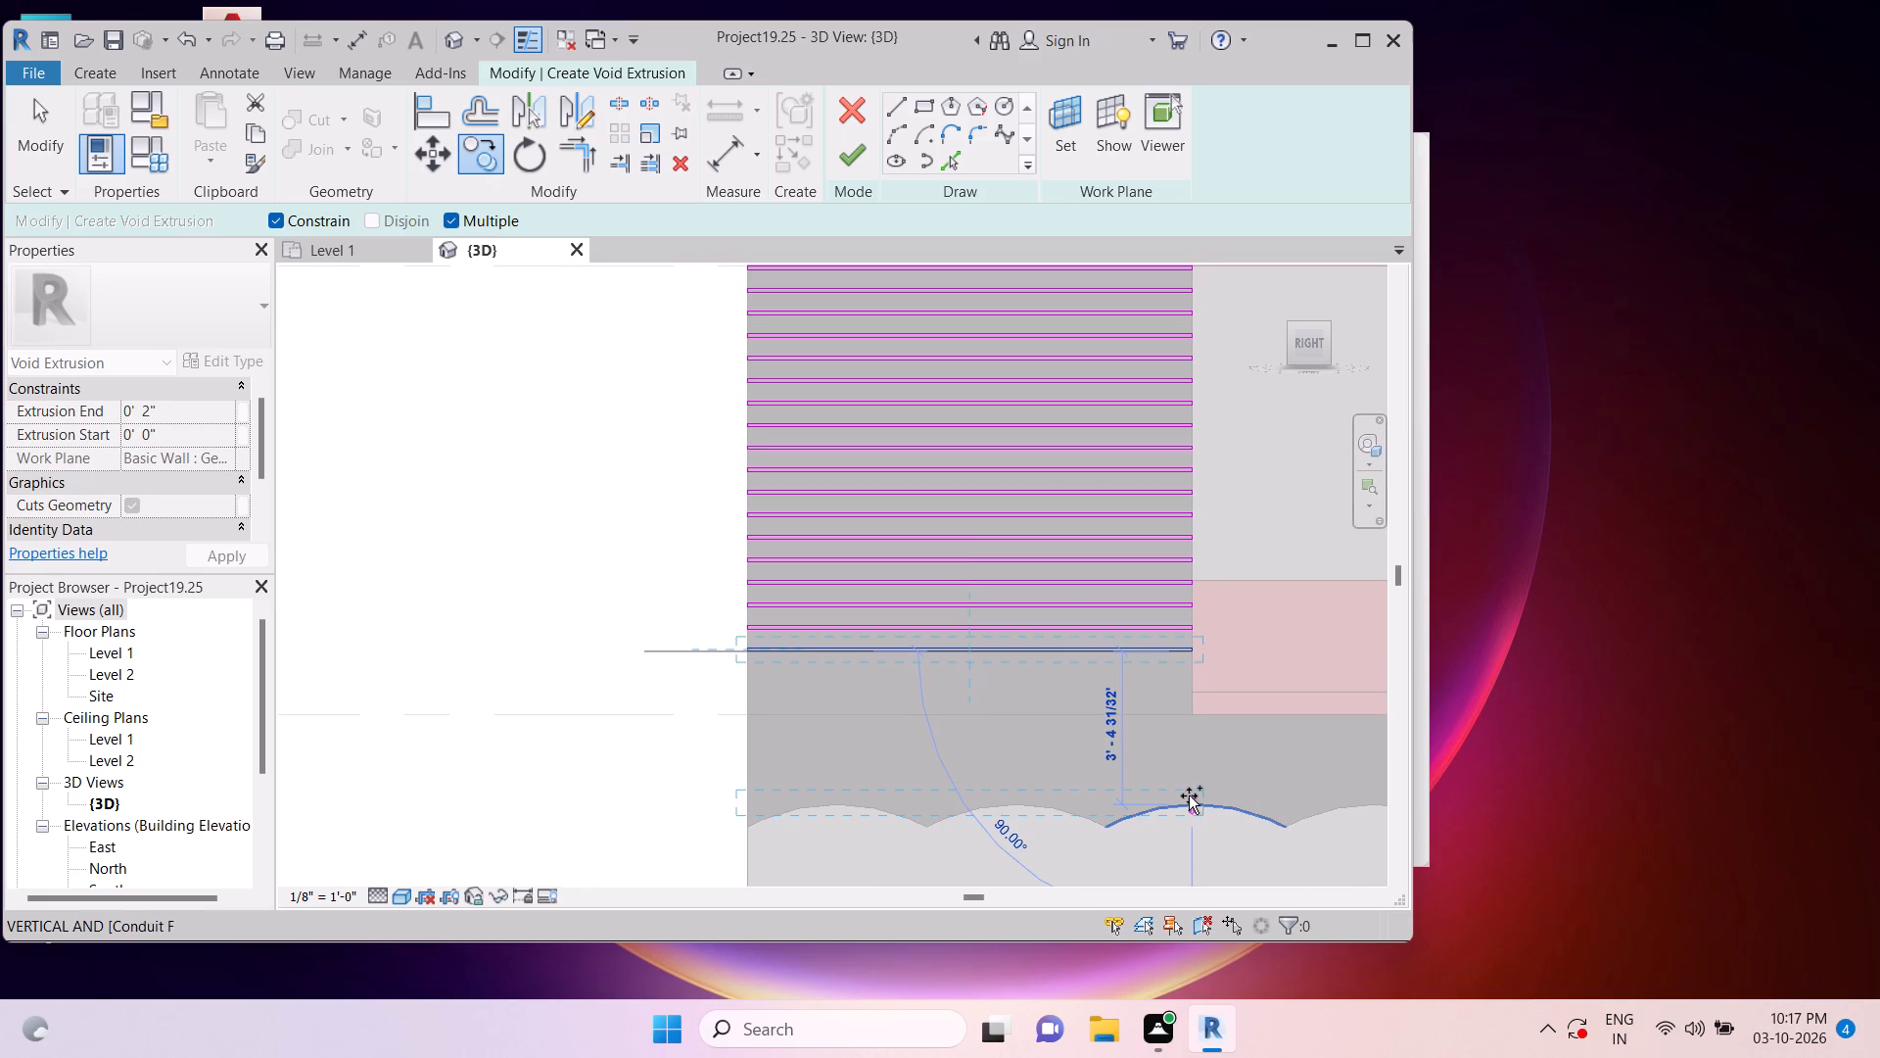
type("6\"")
key("Return")
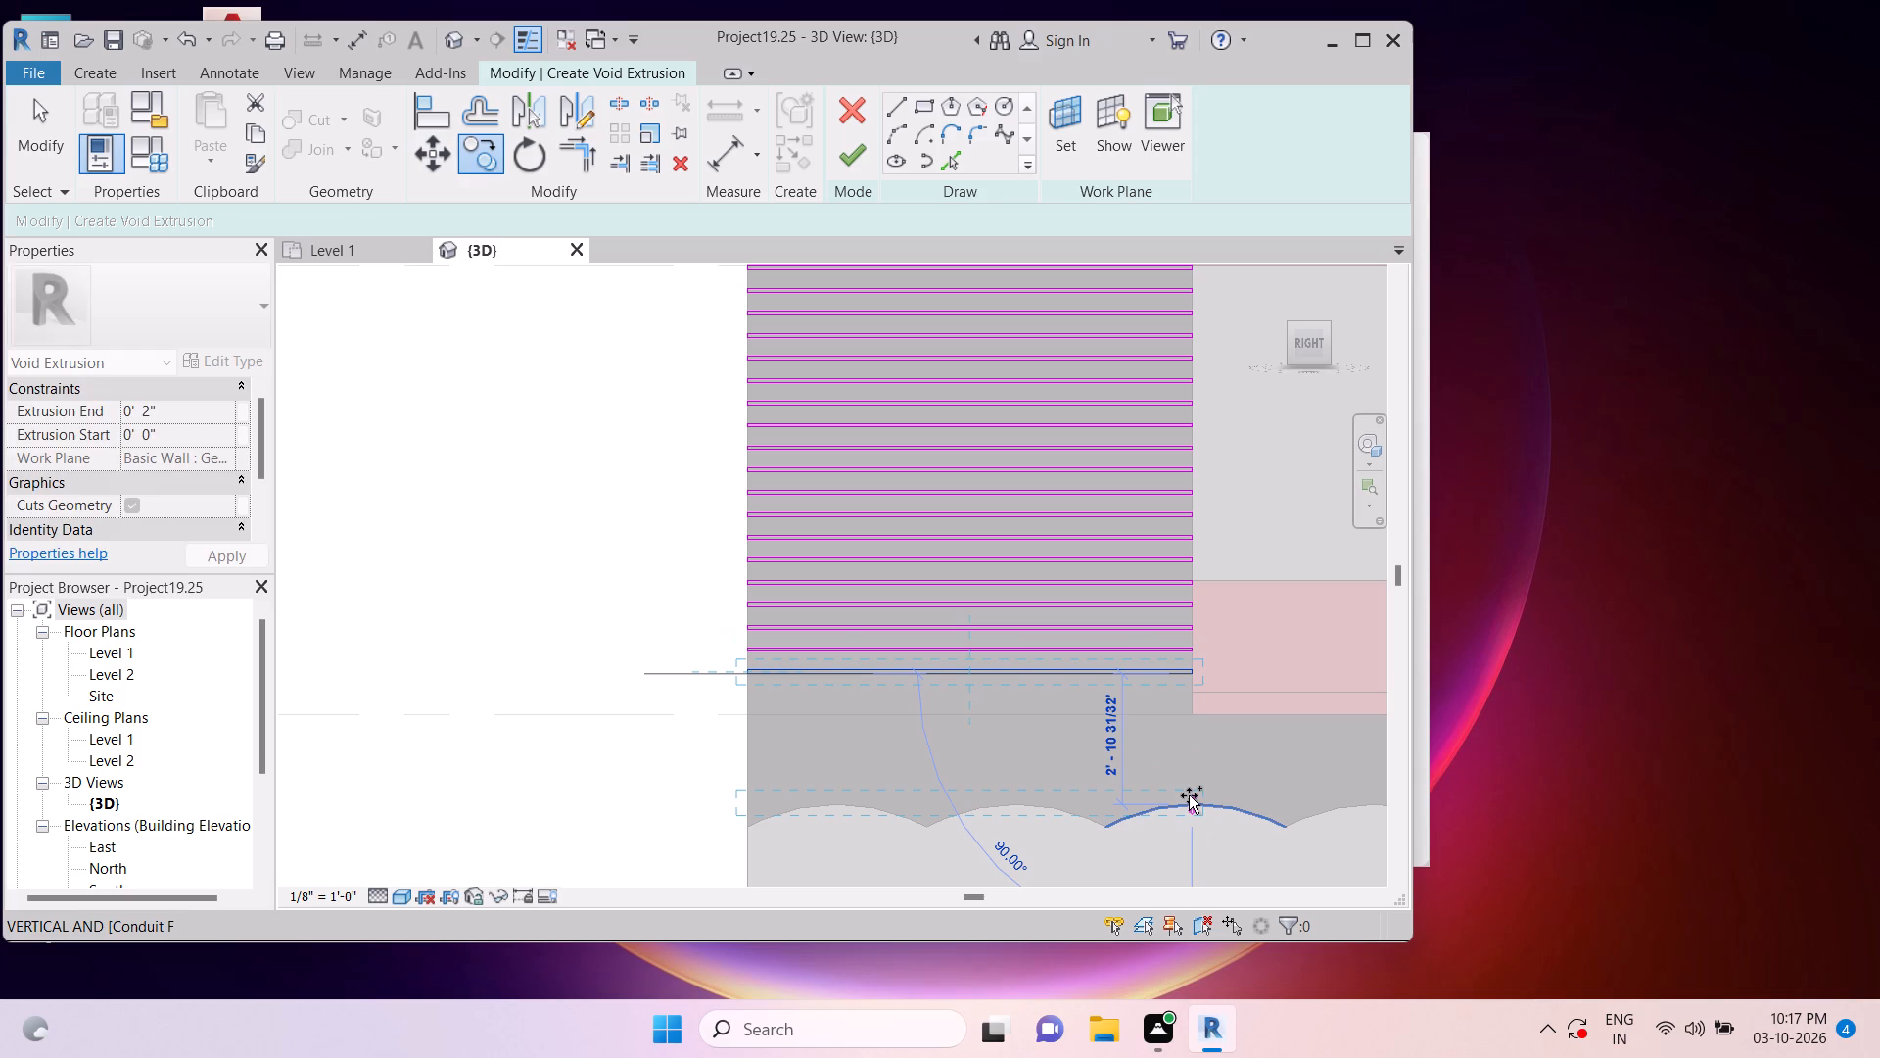
type("6\"")
key("Return")
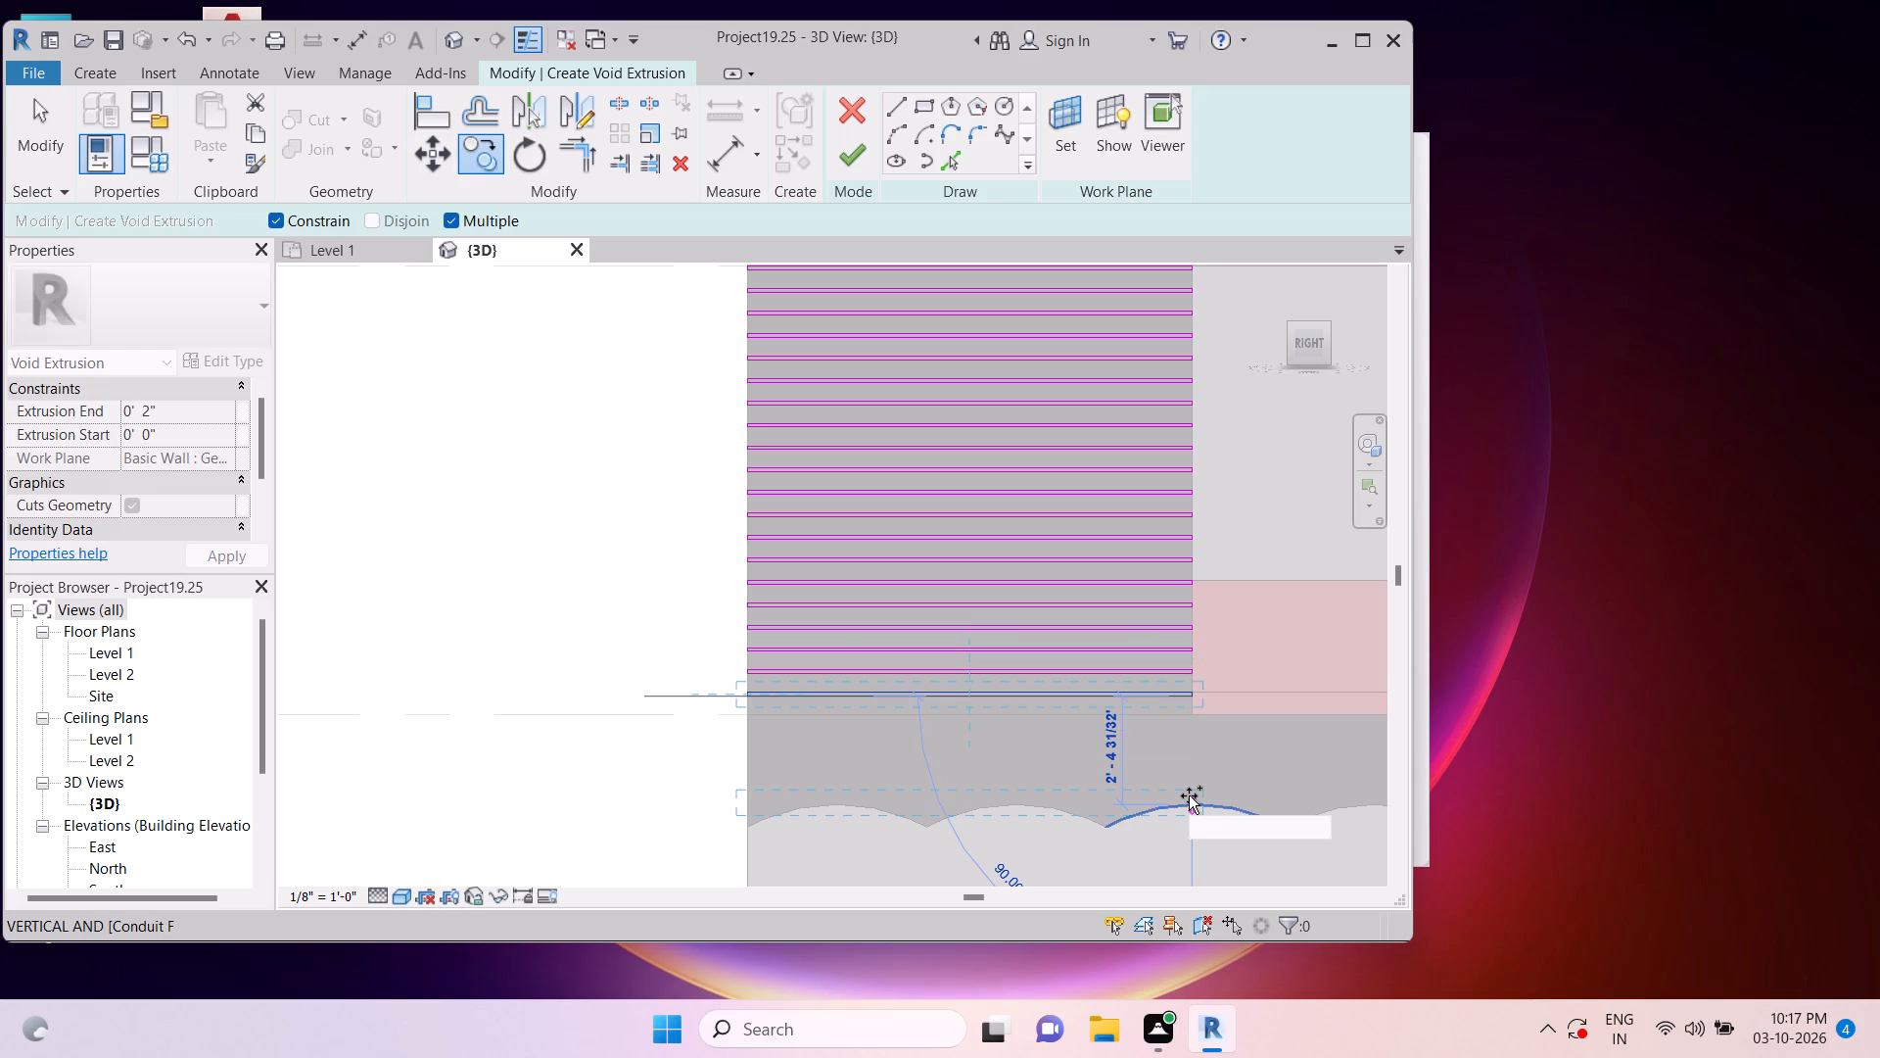
type("6\"")
key("Return")
key("Escape")
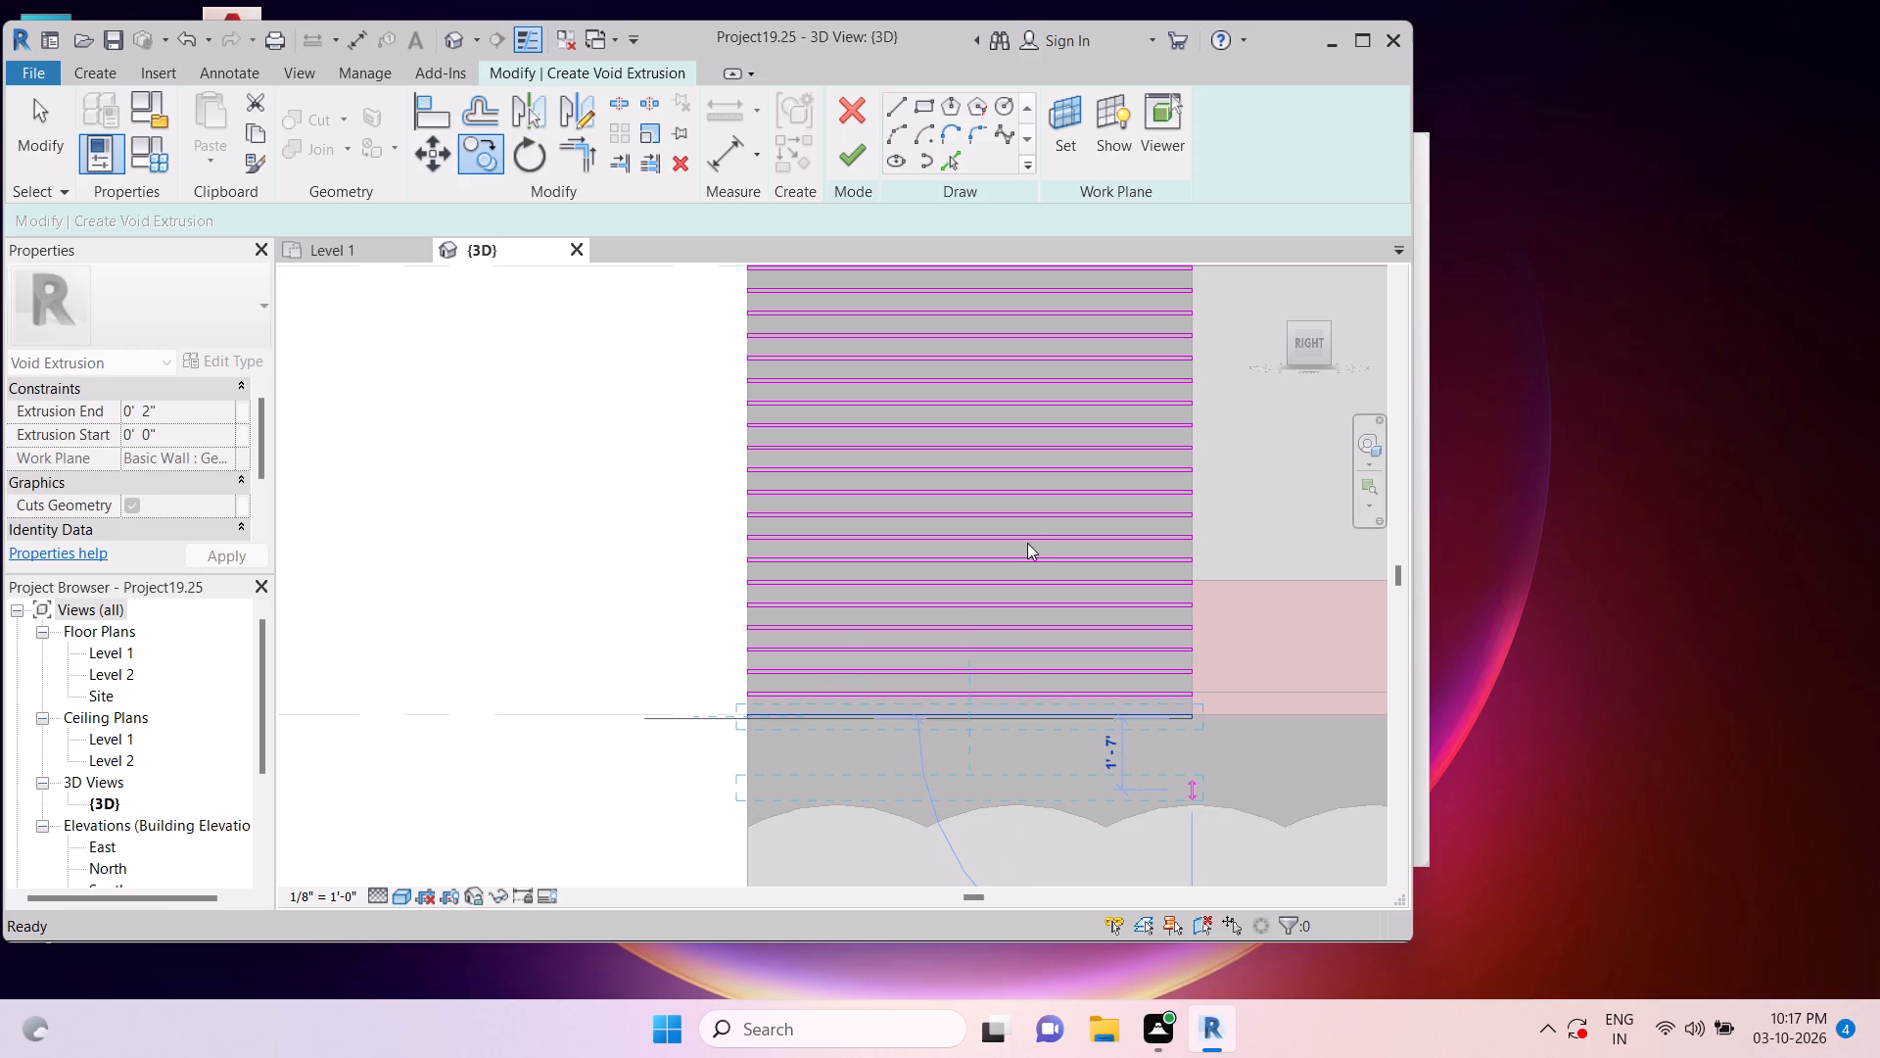
key("Escape")
key("Escape")
key("Escape")
key("Escape")
key("Escape")
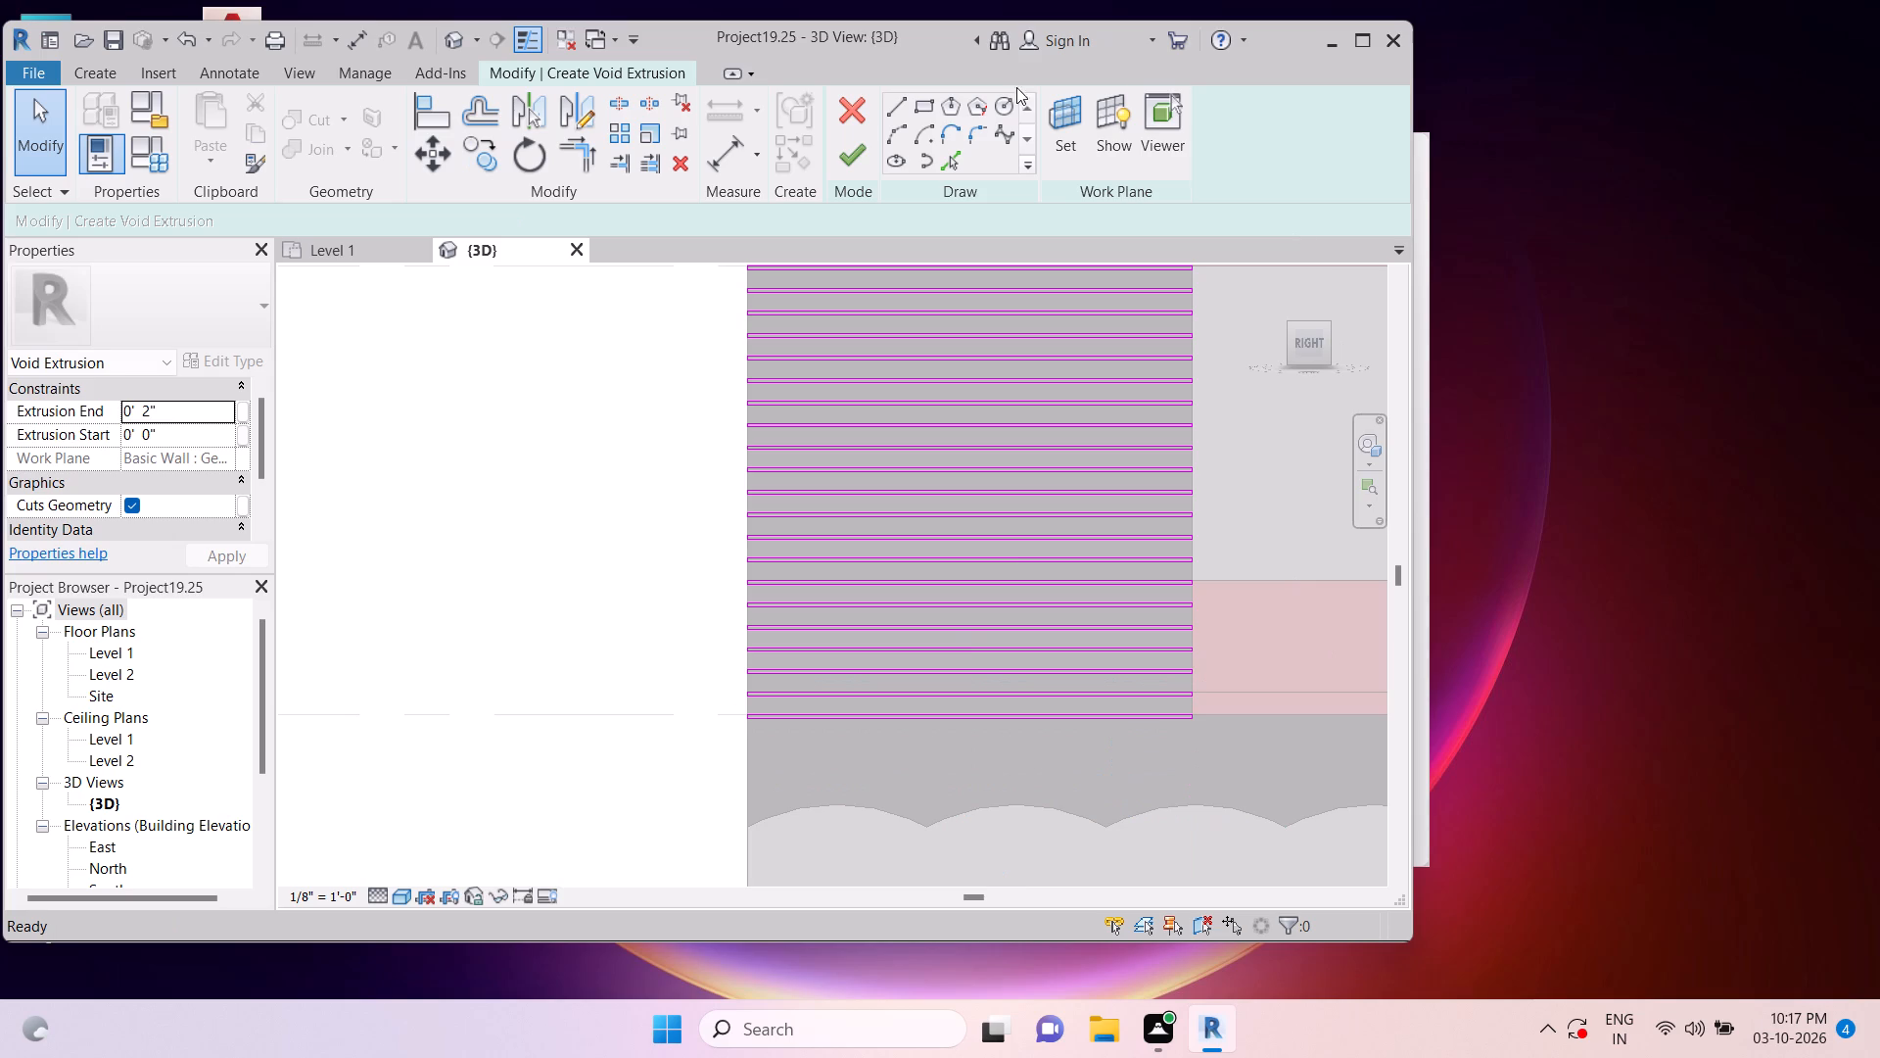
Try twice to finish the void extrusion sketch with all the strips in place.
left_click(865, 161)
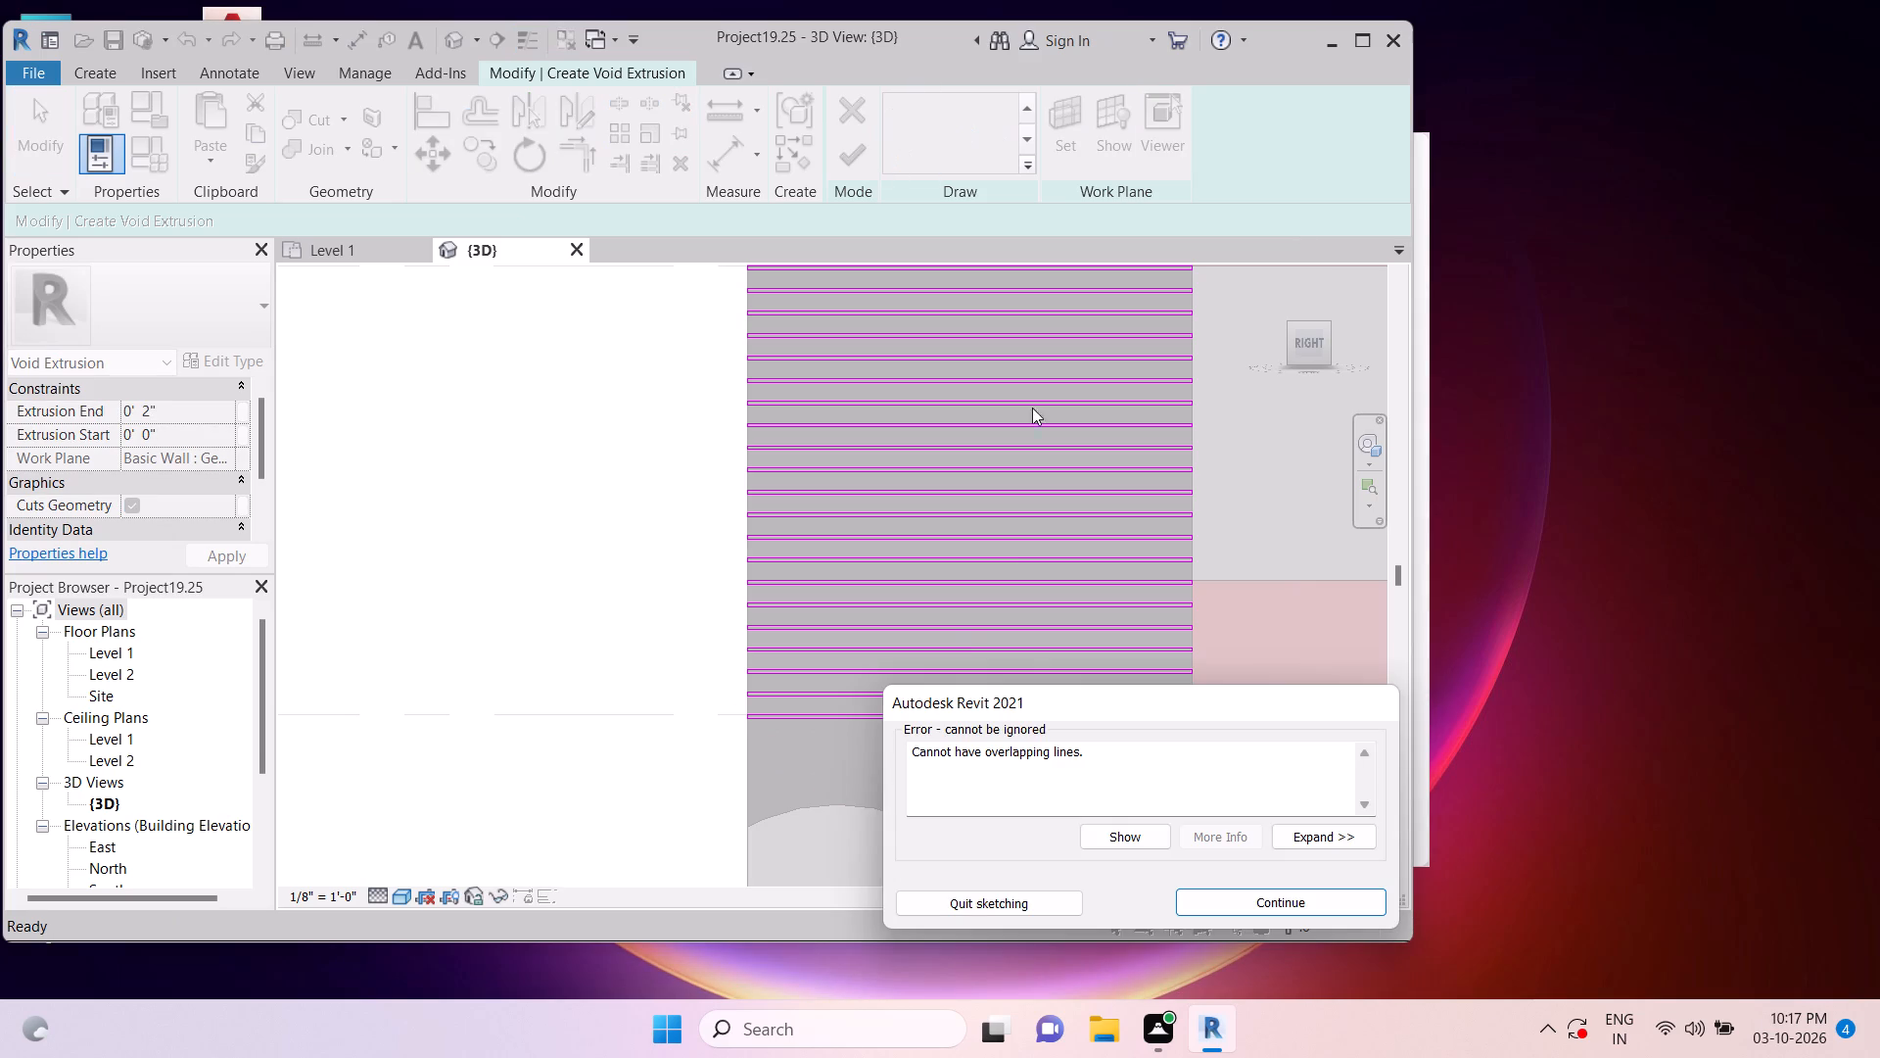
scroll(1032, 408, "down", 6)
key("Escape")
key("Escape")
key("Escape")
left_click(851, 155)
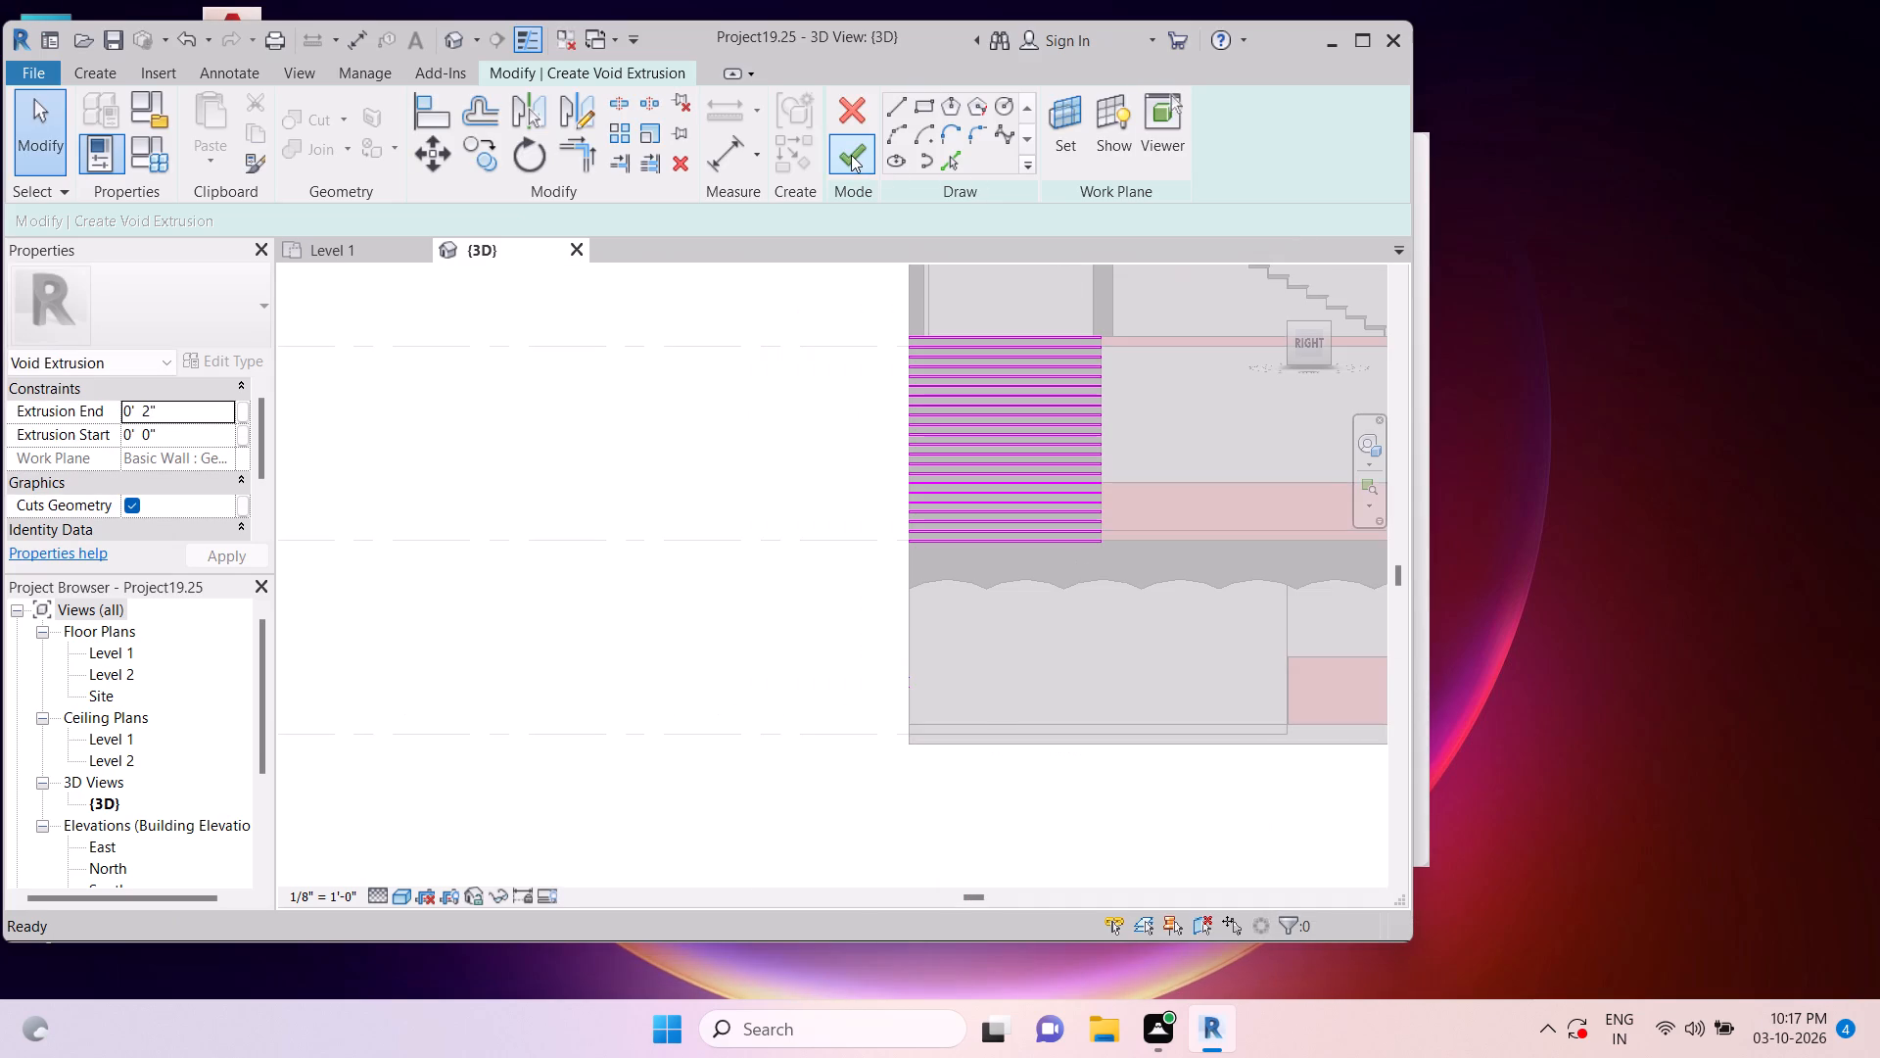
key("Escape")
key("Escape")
Examine the lowest void strip by selecting its chain of sketch lines.
scroll(980, 488, "up", 11)
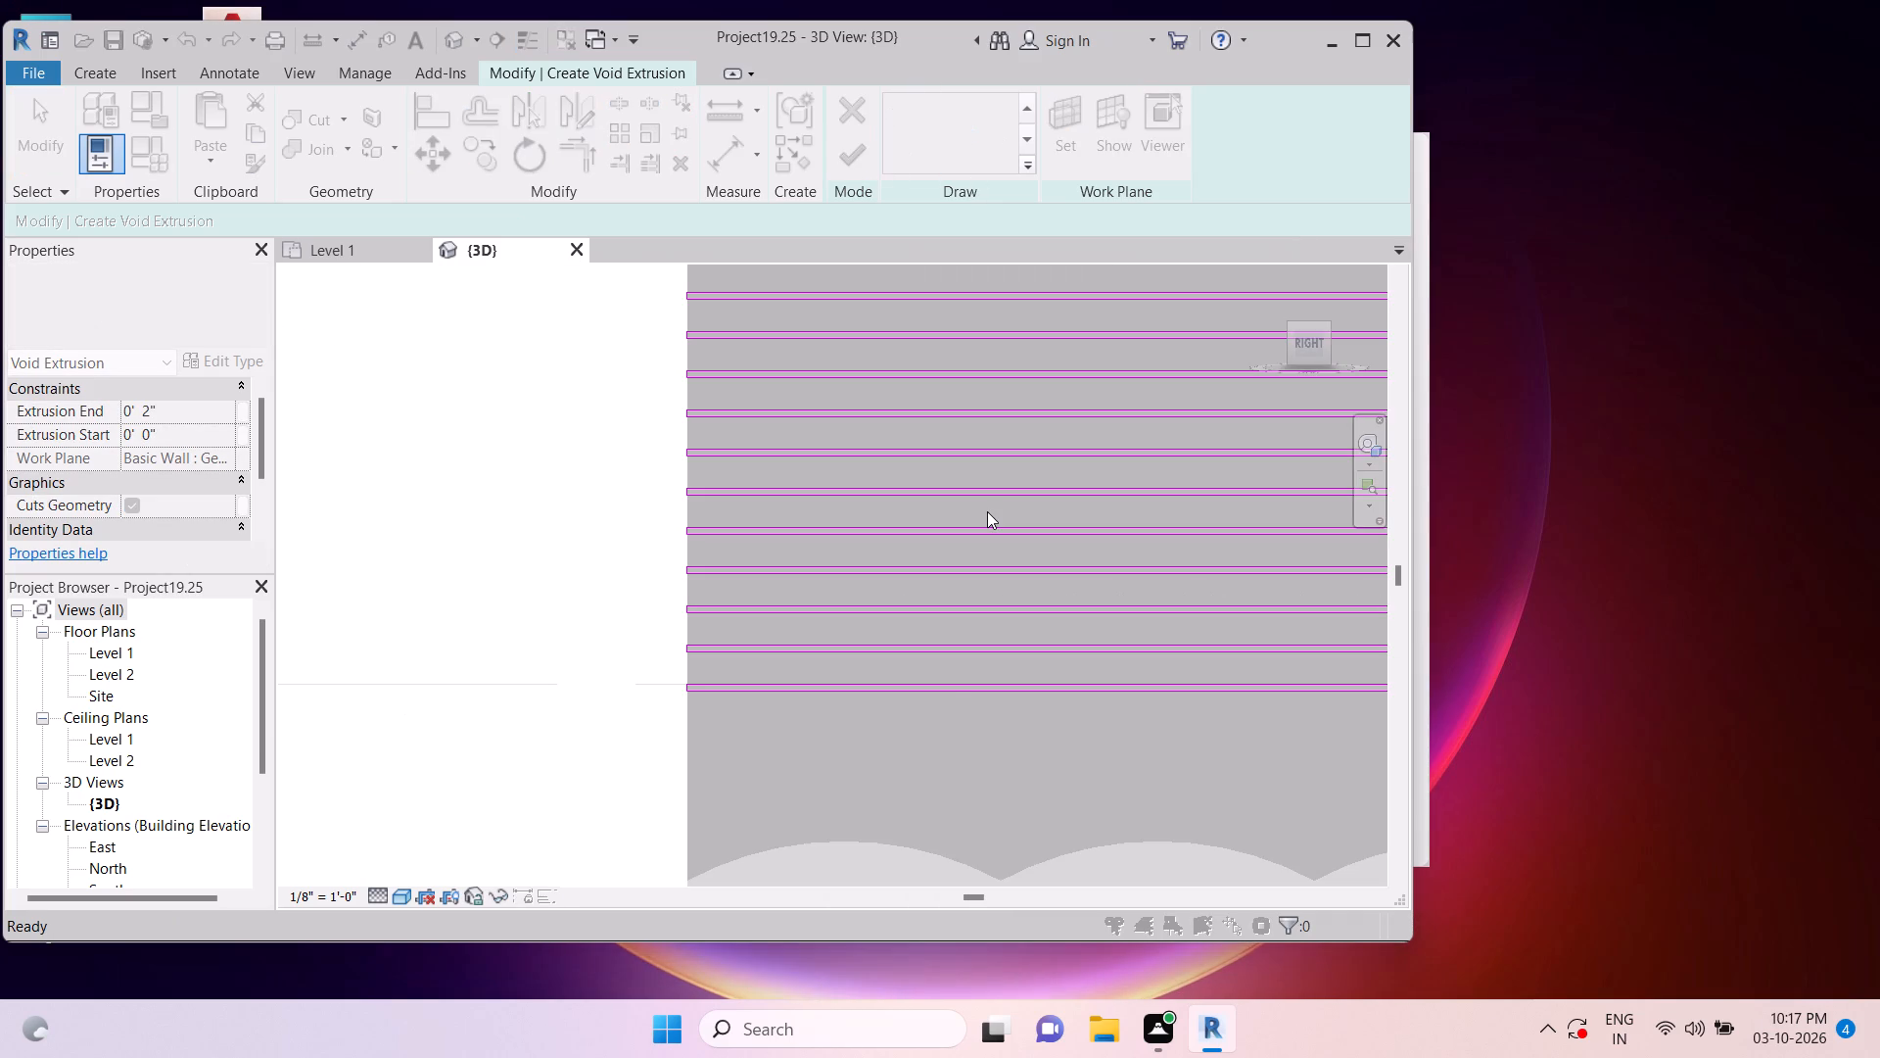
key("Tab")
left_click(948, 704)
scroll(951, 703, "down", 12)
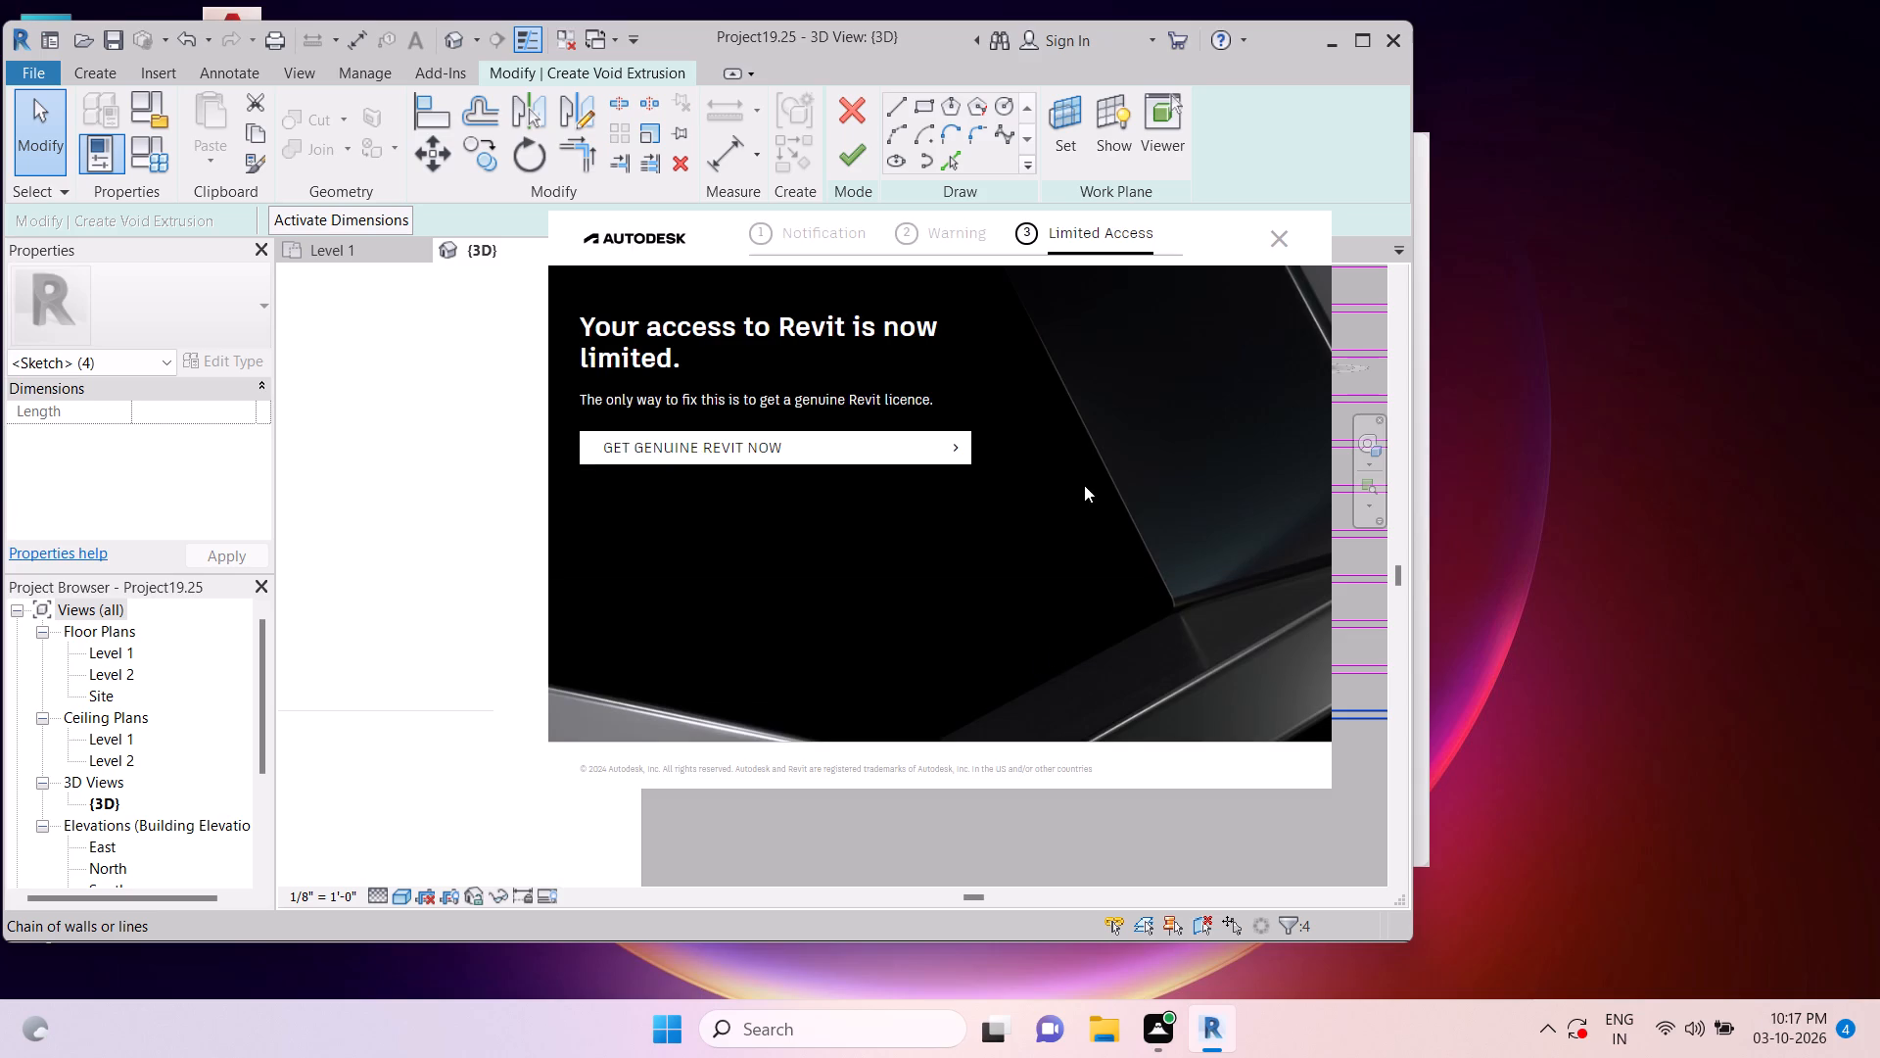
Close the Autodesk notification covering the 3D view and clear the sketch selection.
left_click(1277, 239)
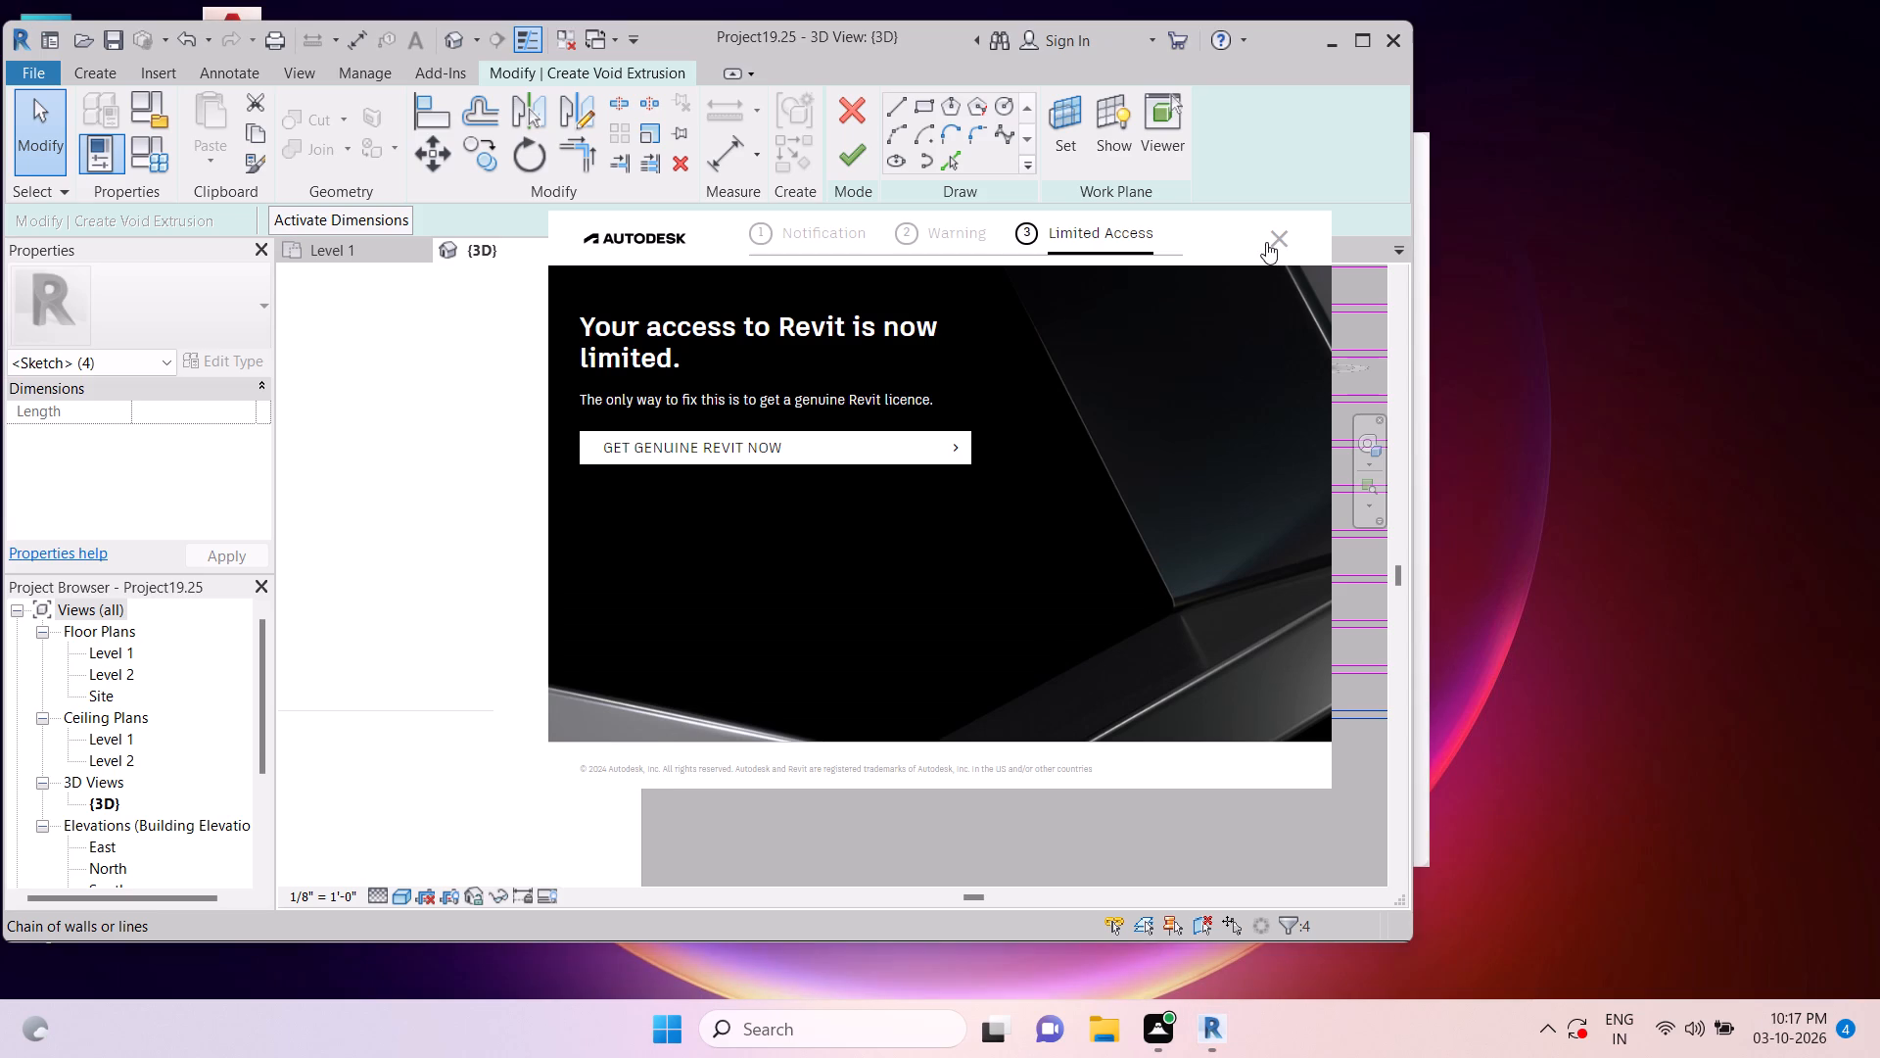
scroll(1285, 525, "down", 6)
key("Escape")
scroll(1223, 556, "down", 4)
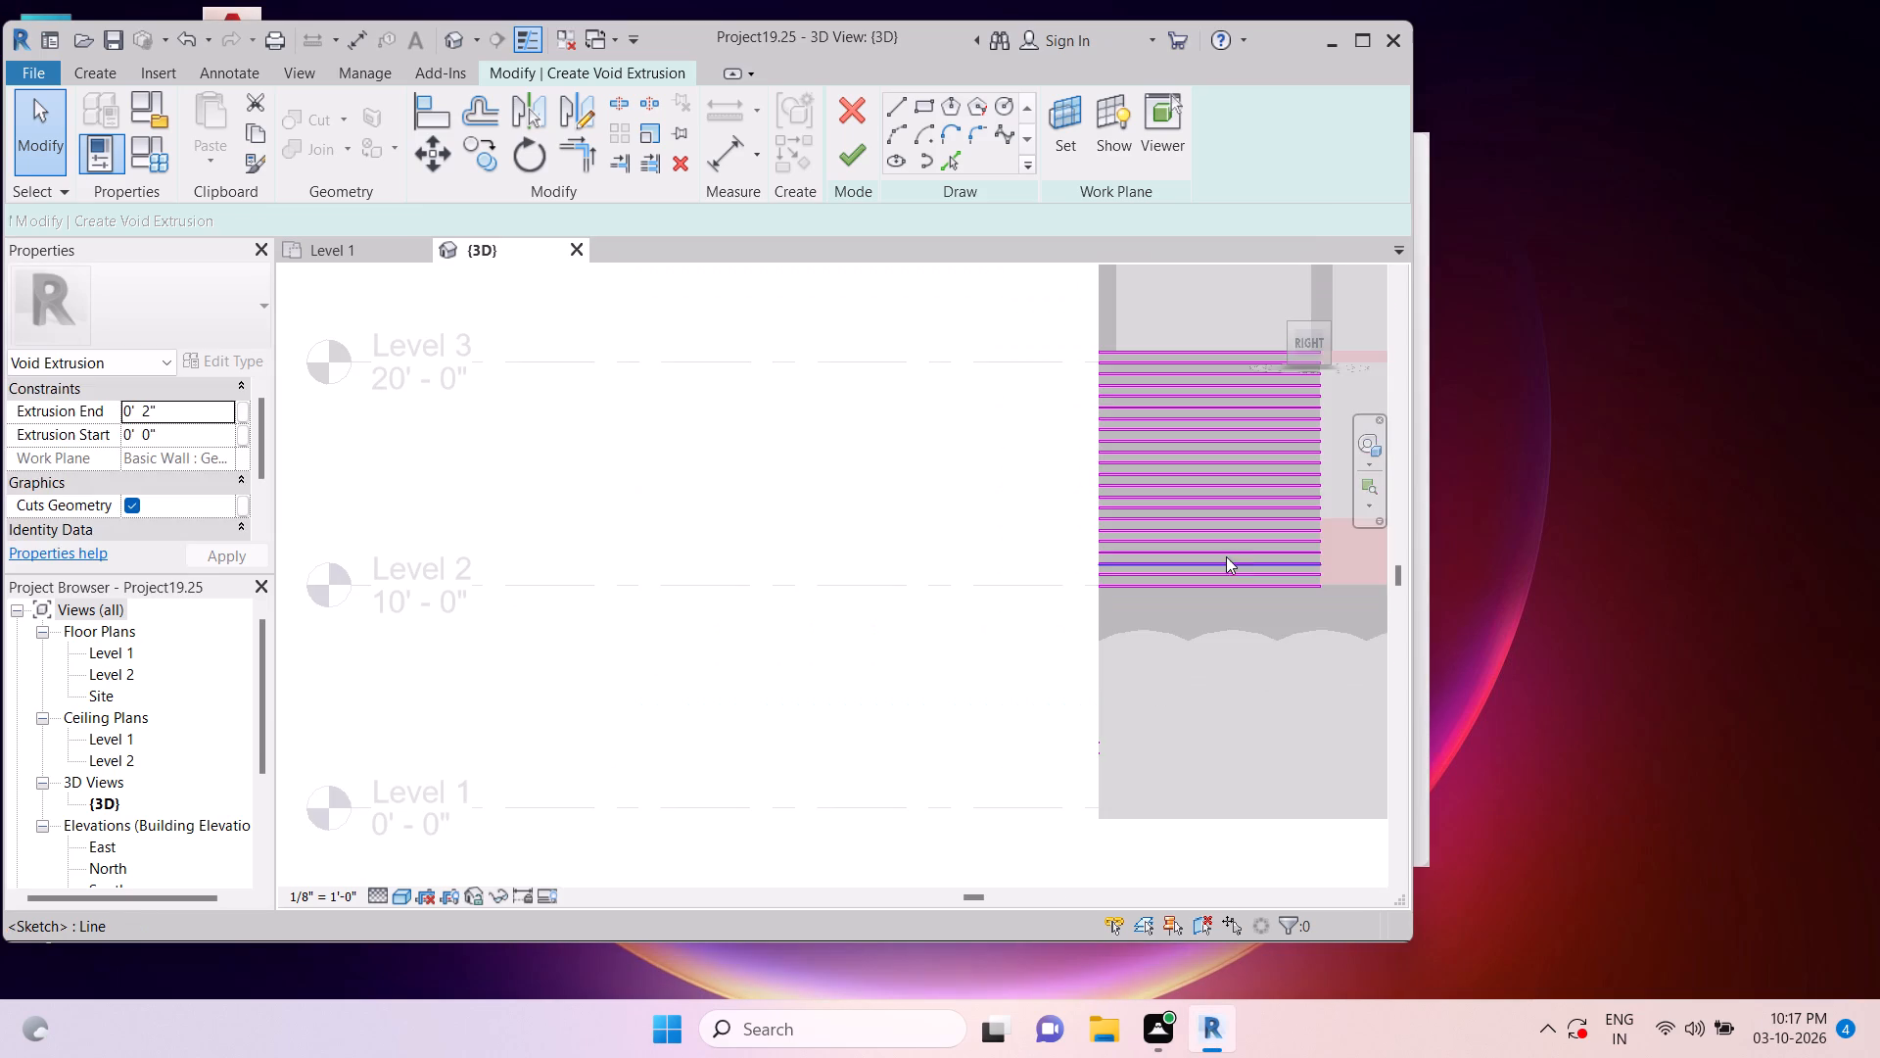
key("Escape")
key("Escape")
key("Escape")
Move all the void strip outlines horizontally off the facade panel into the empty area beside the building.
left_click_drag(1063, 320, 1307, 475)
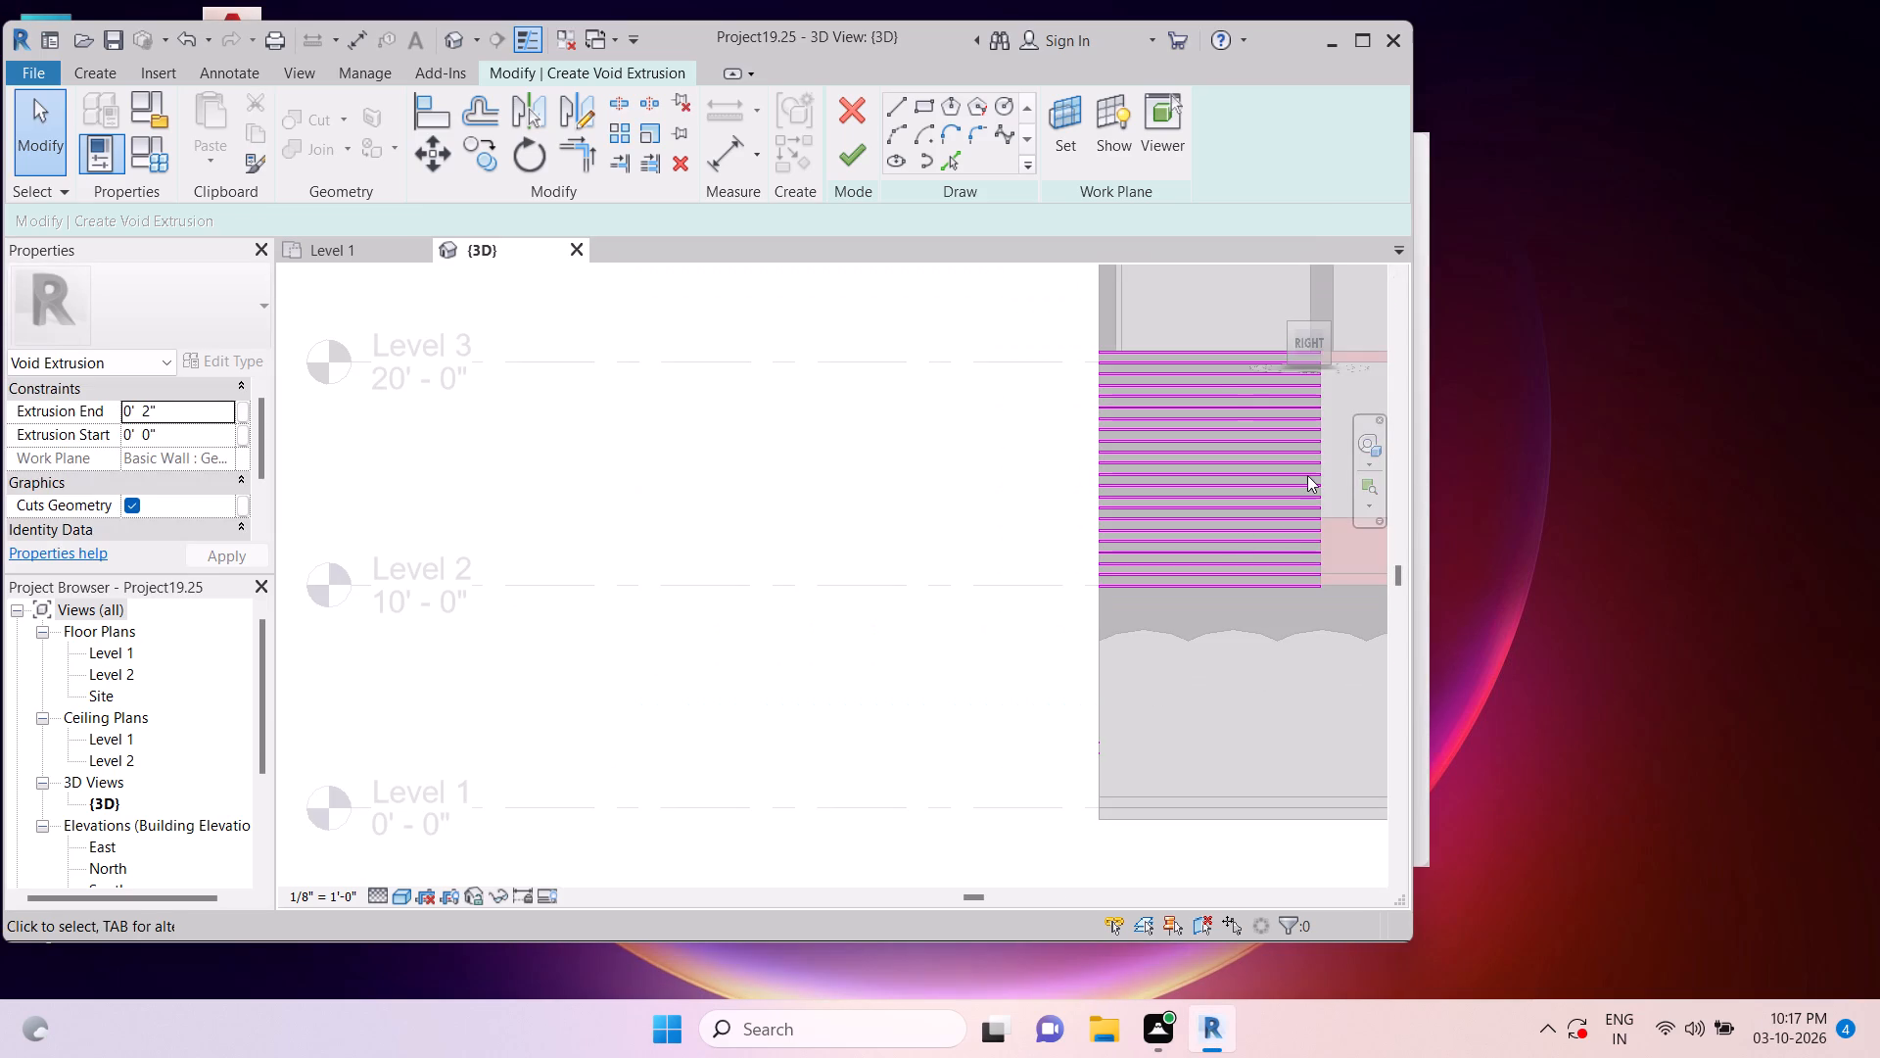
left_click_drag(1307, 475, 1380, 639)
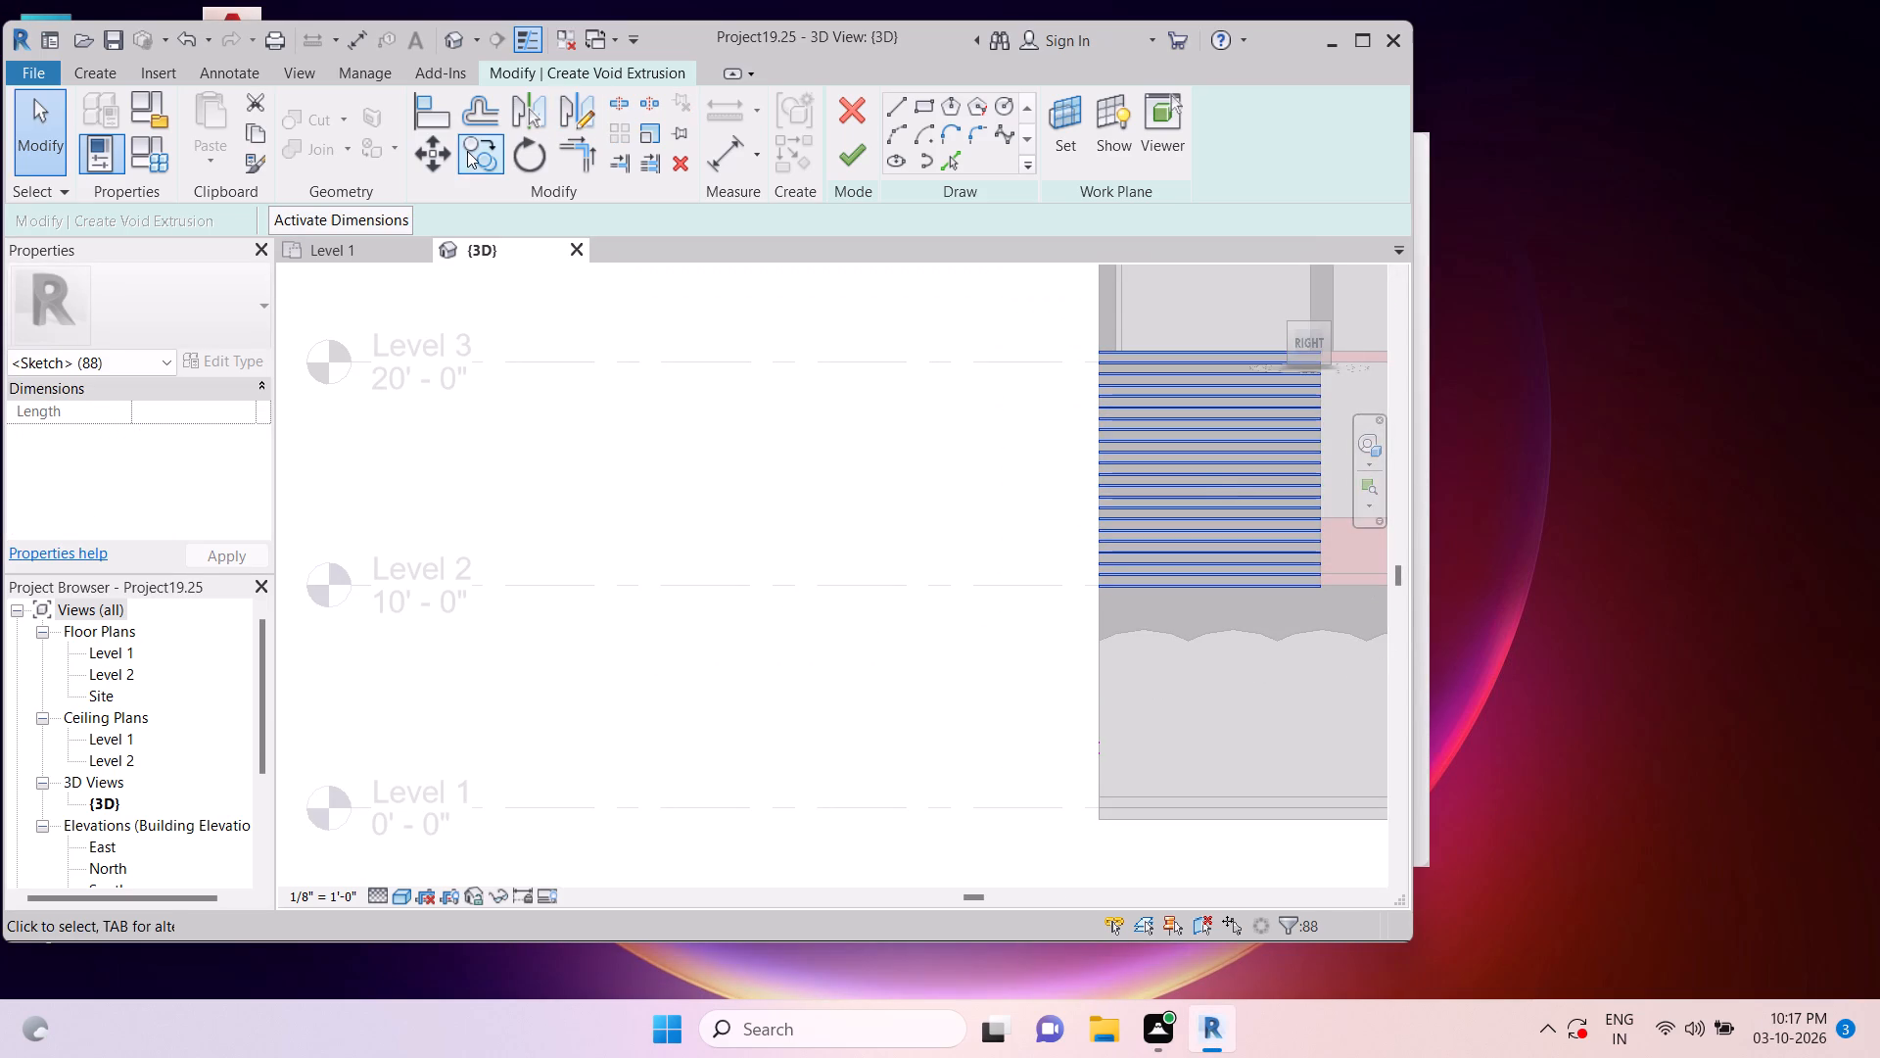
left_click(452, 150)
left_click(1115, 497)
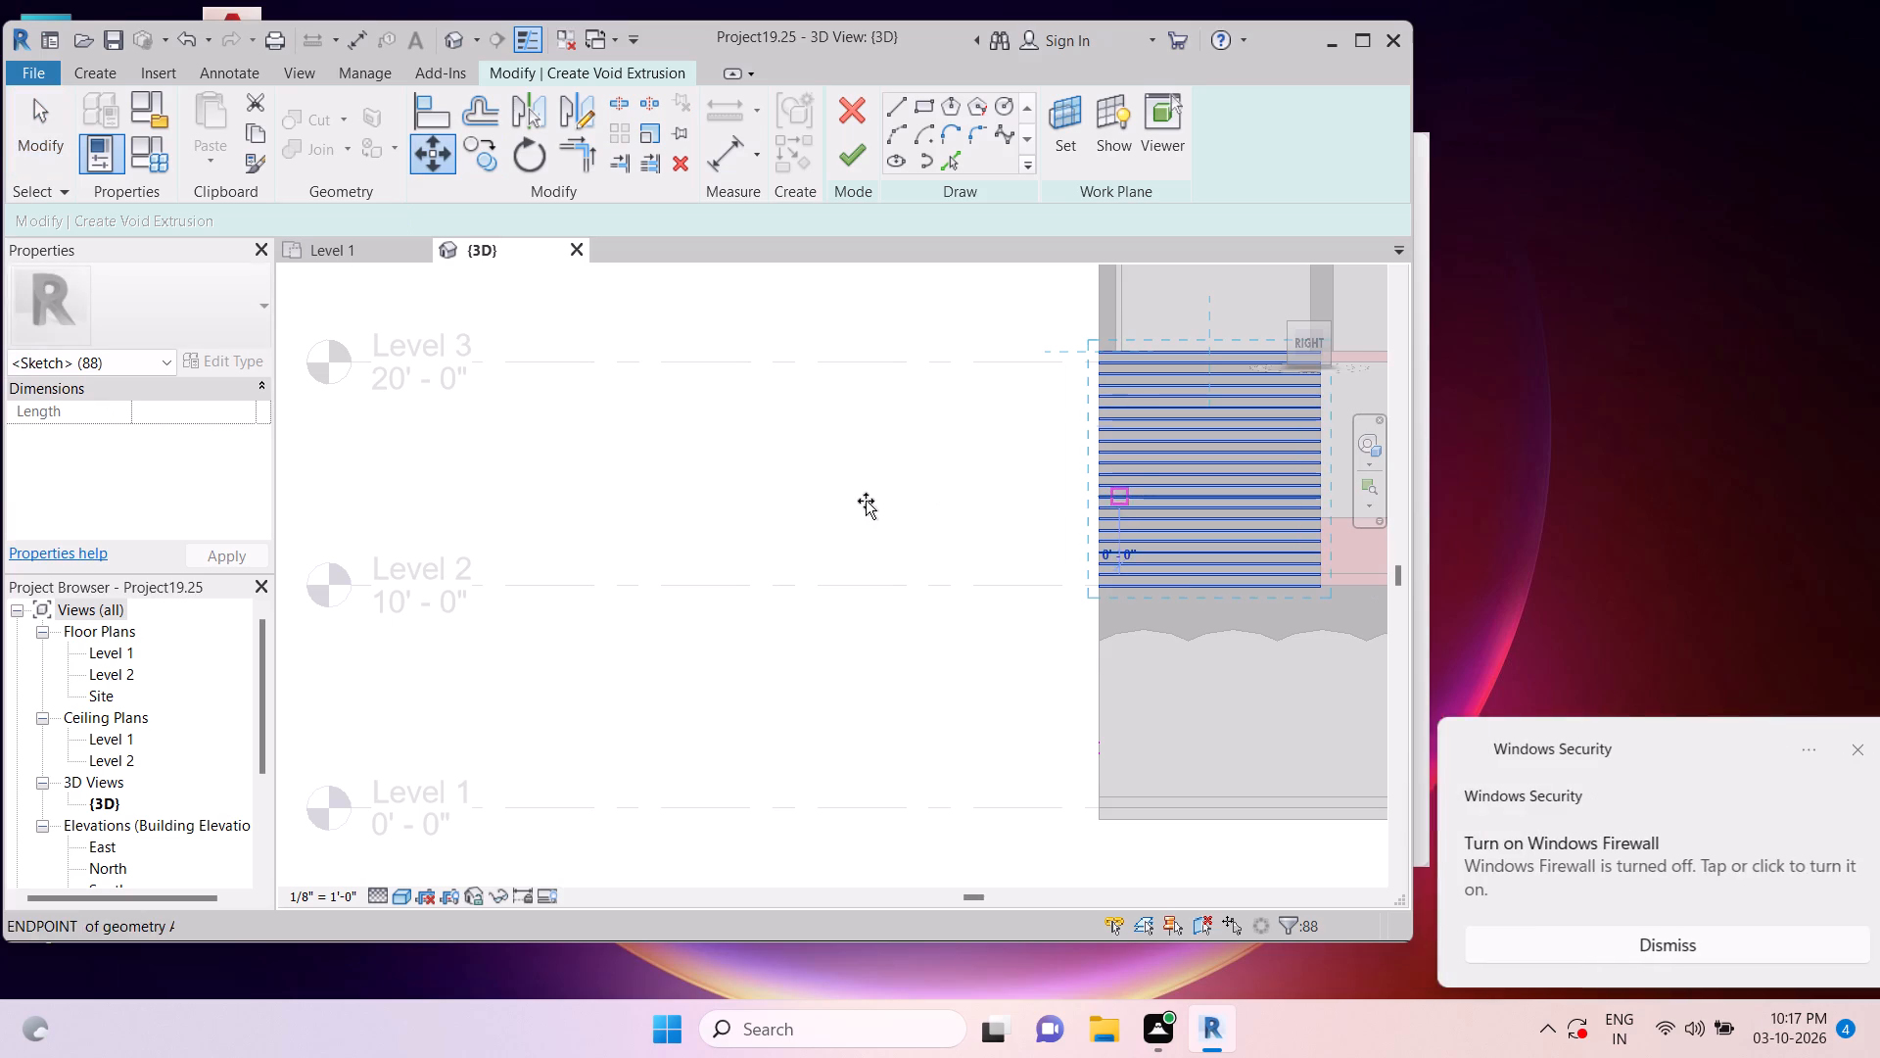
left_click(780, 500)
key("Escape")
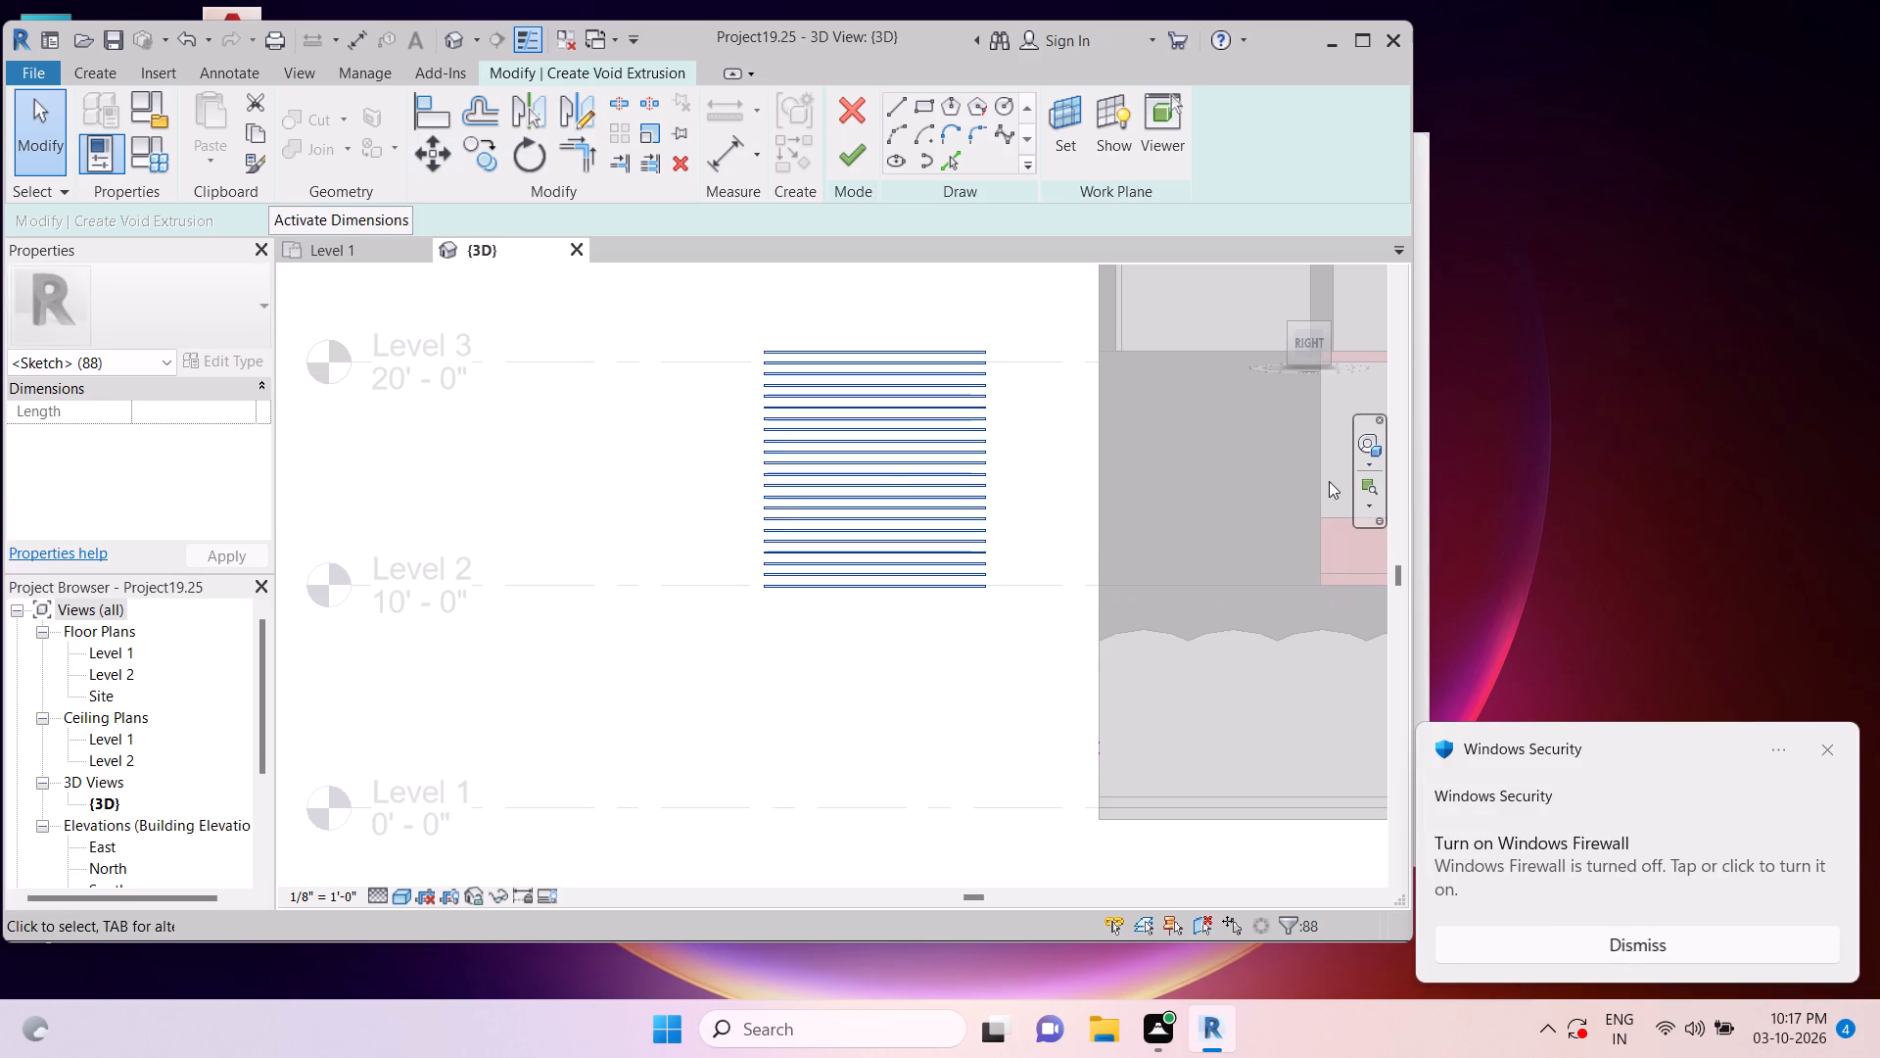
key("Escape")
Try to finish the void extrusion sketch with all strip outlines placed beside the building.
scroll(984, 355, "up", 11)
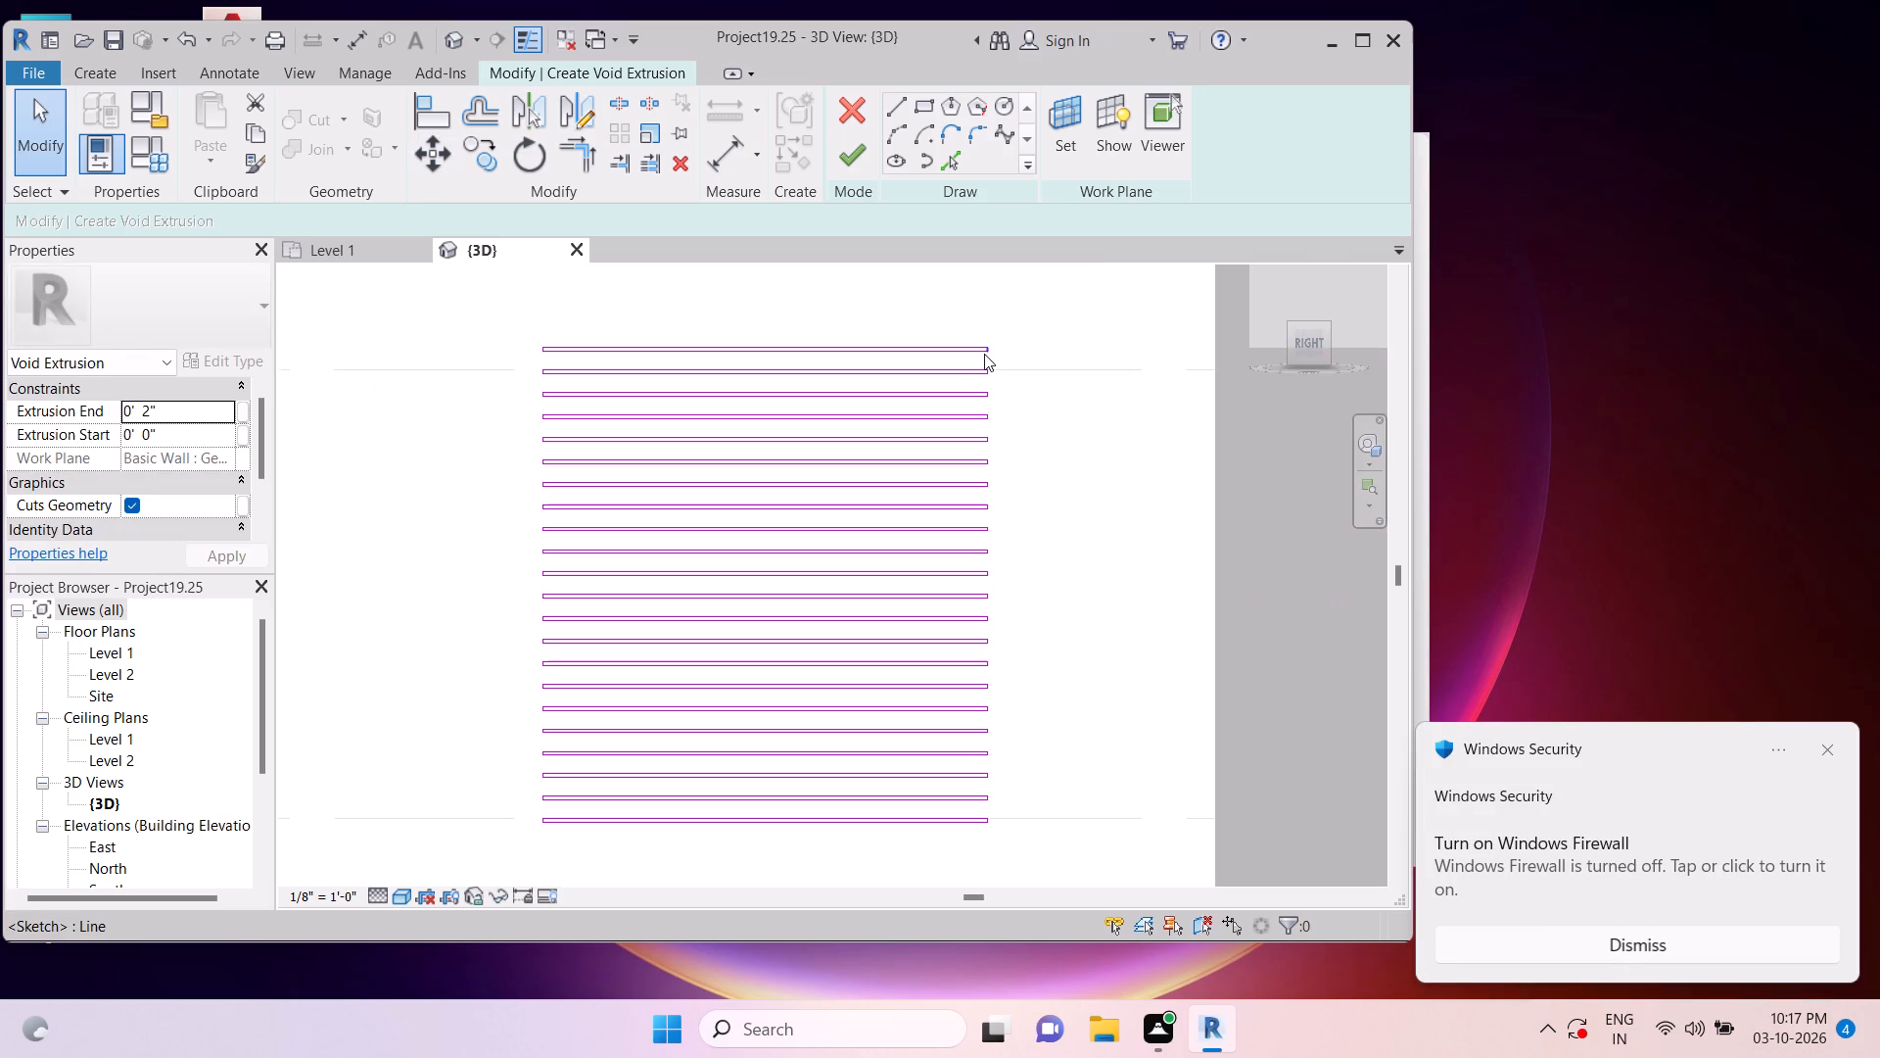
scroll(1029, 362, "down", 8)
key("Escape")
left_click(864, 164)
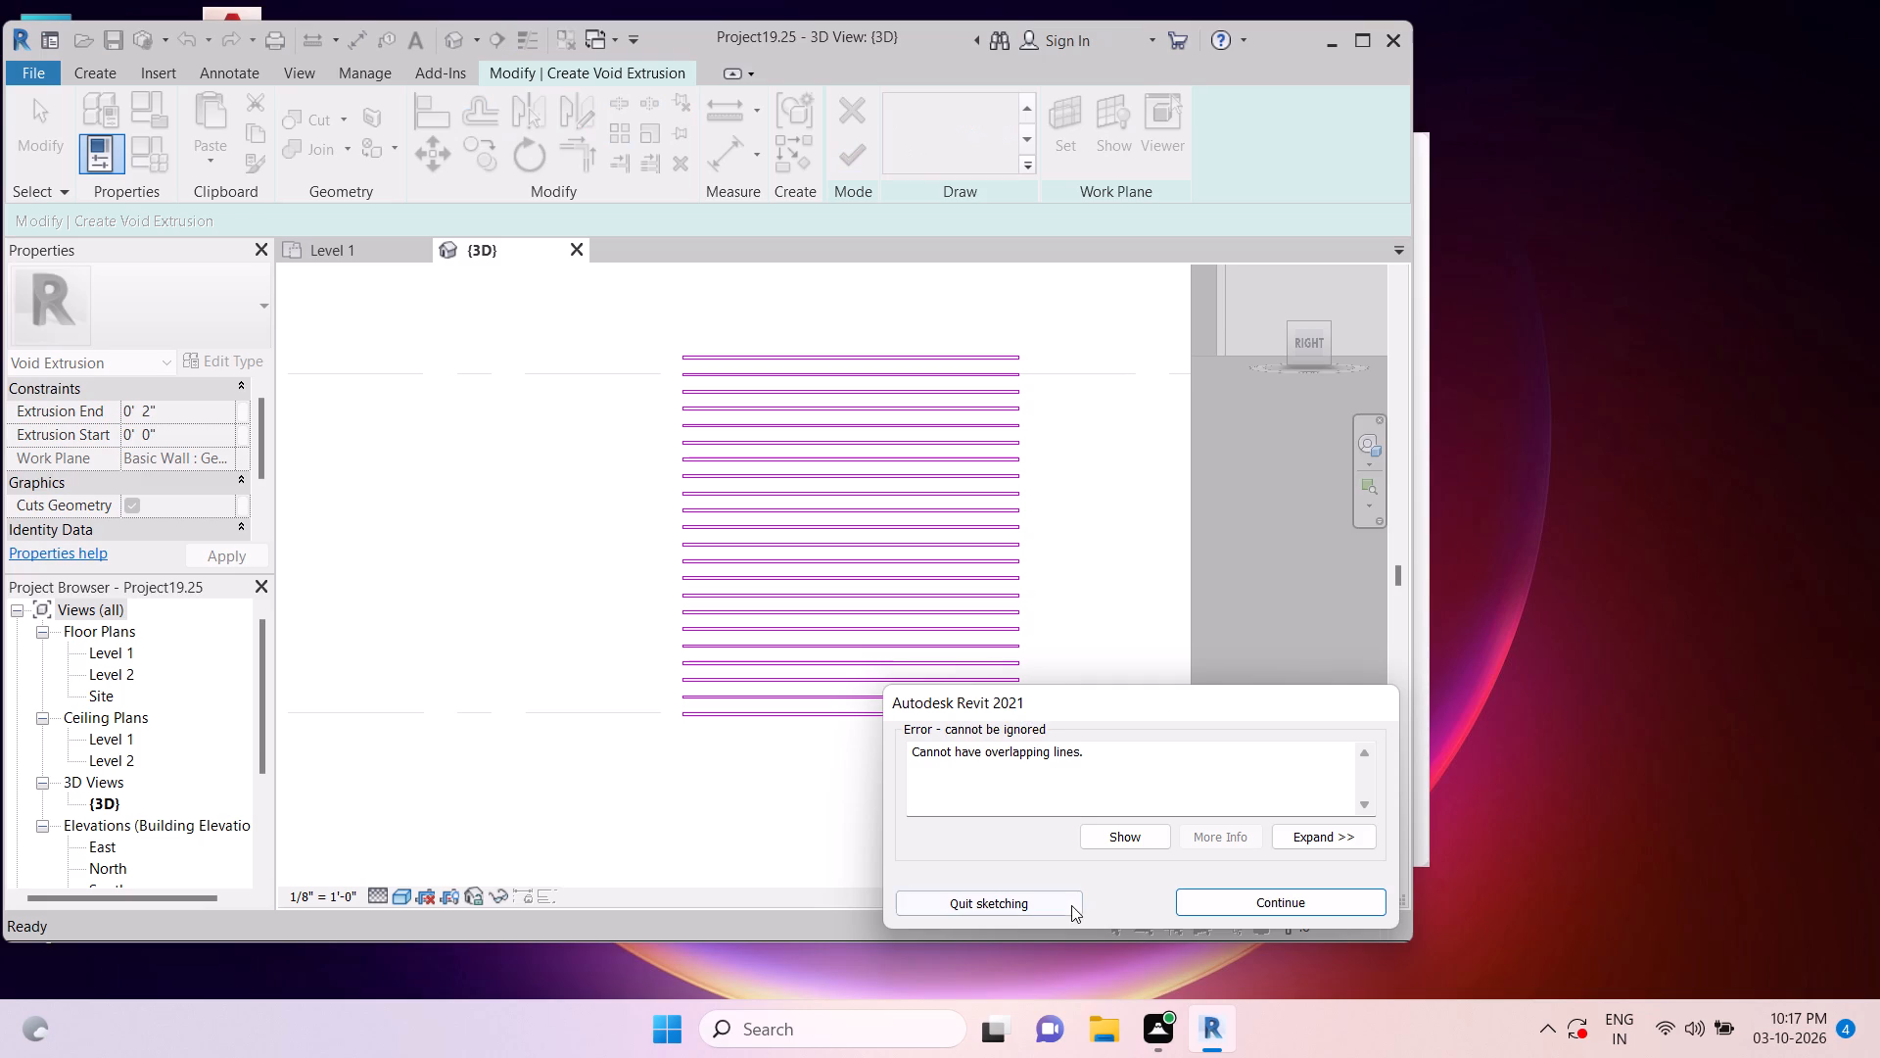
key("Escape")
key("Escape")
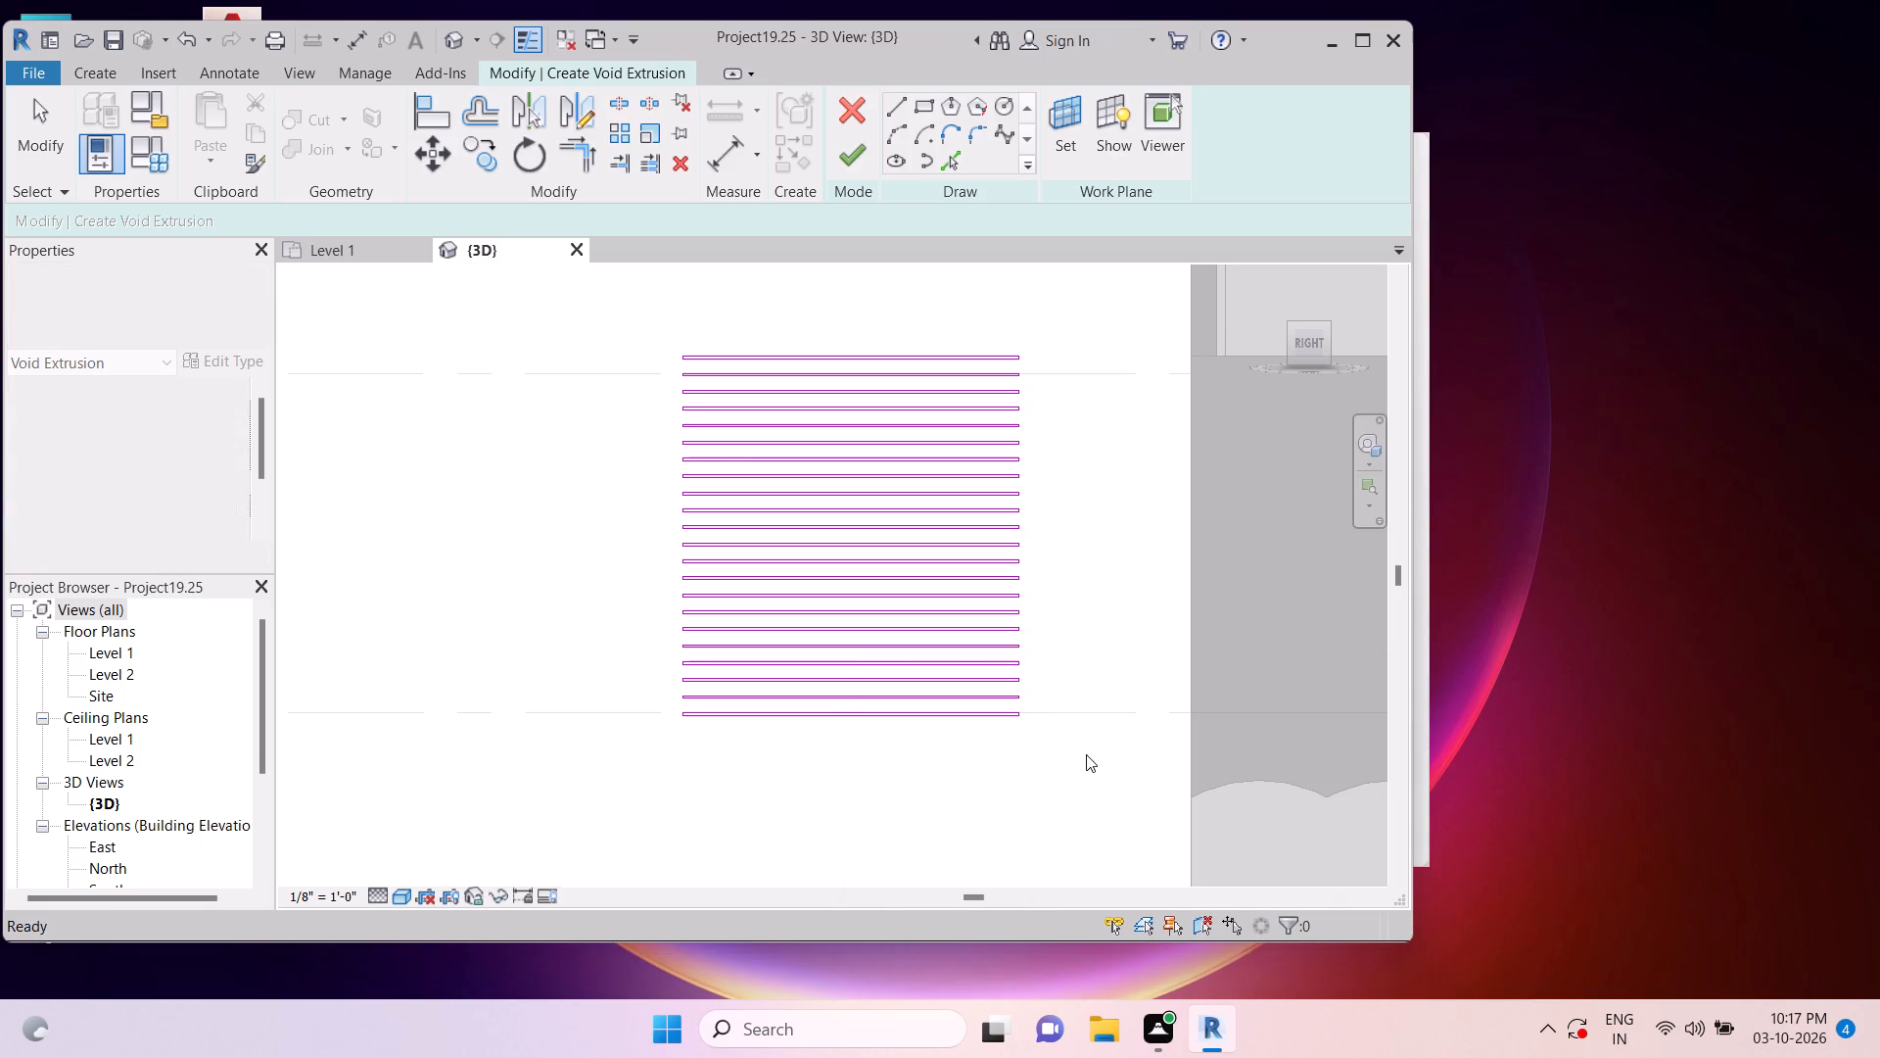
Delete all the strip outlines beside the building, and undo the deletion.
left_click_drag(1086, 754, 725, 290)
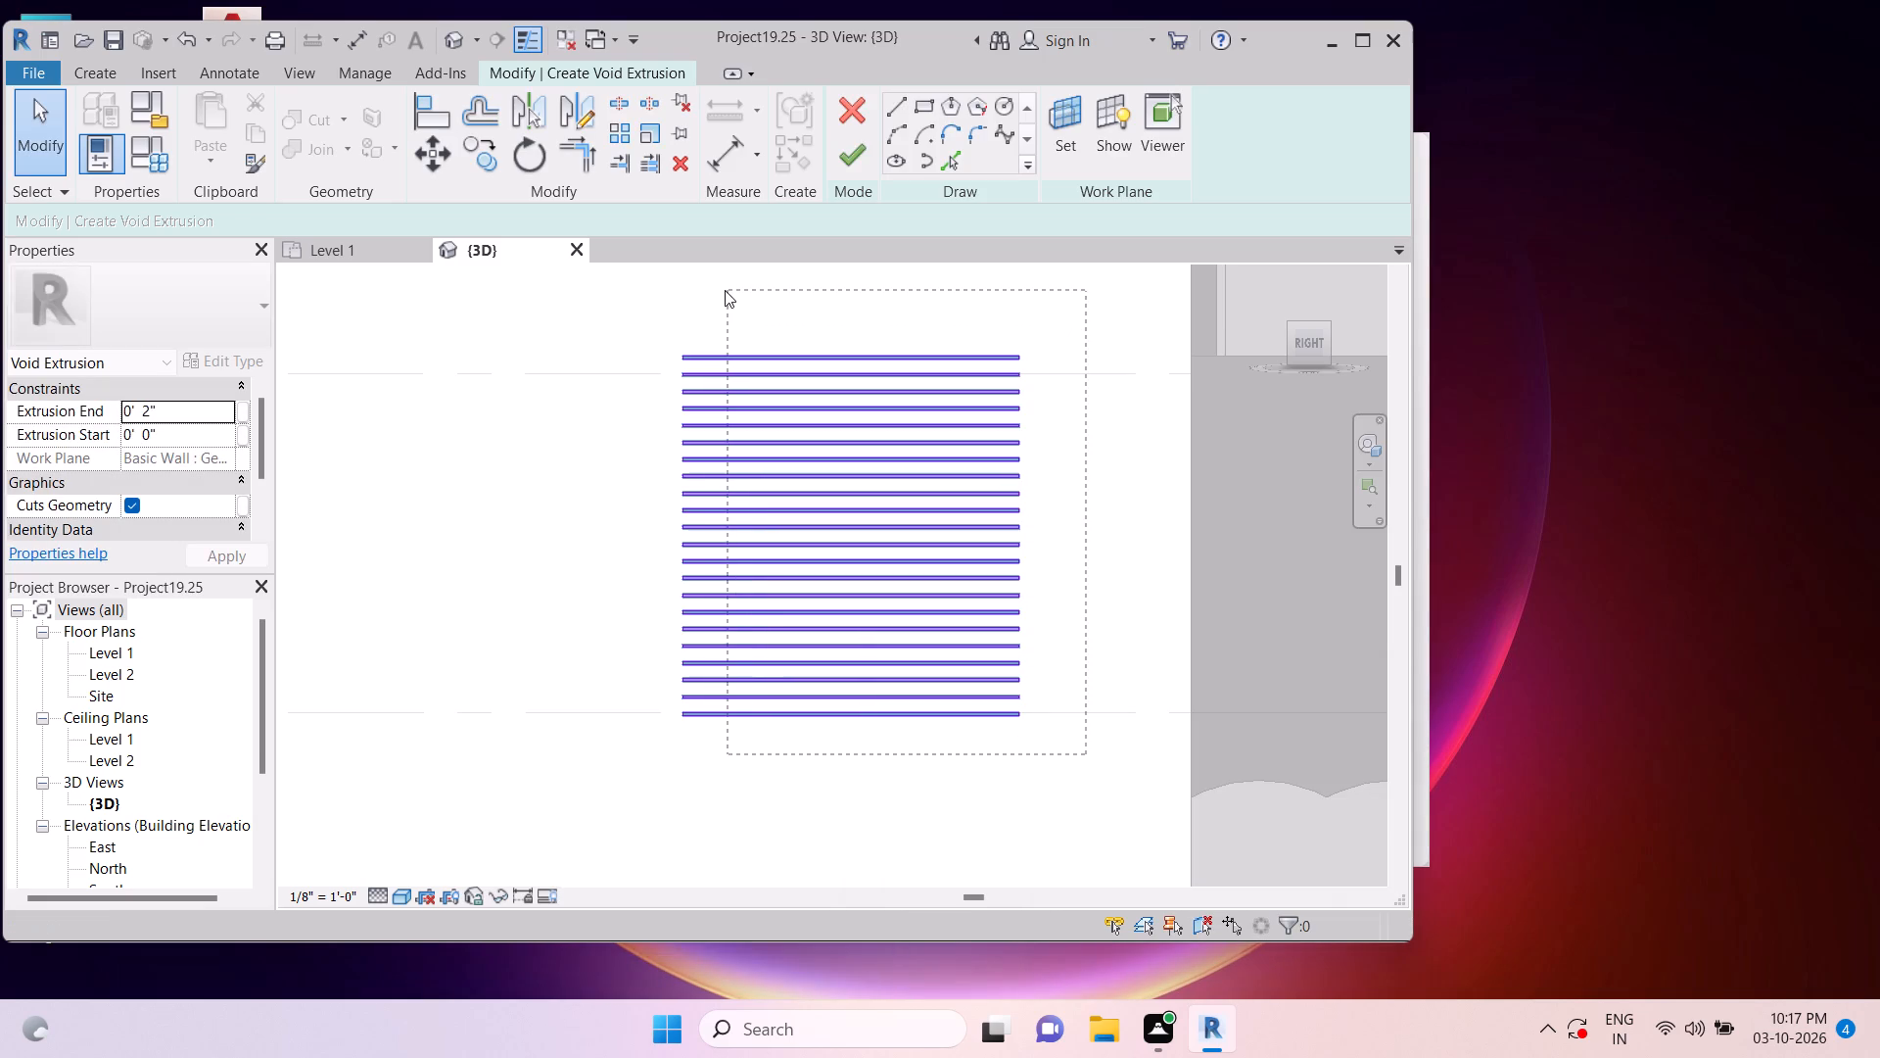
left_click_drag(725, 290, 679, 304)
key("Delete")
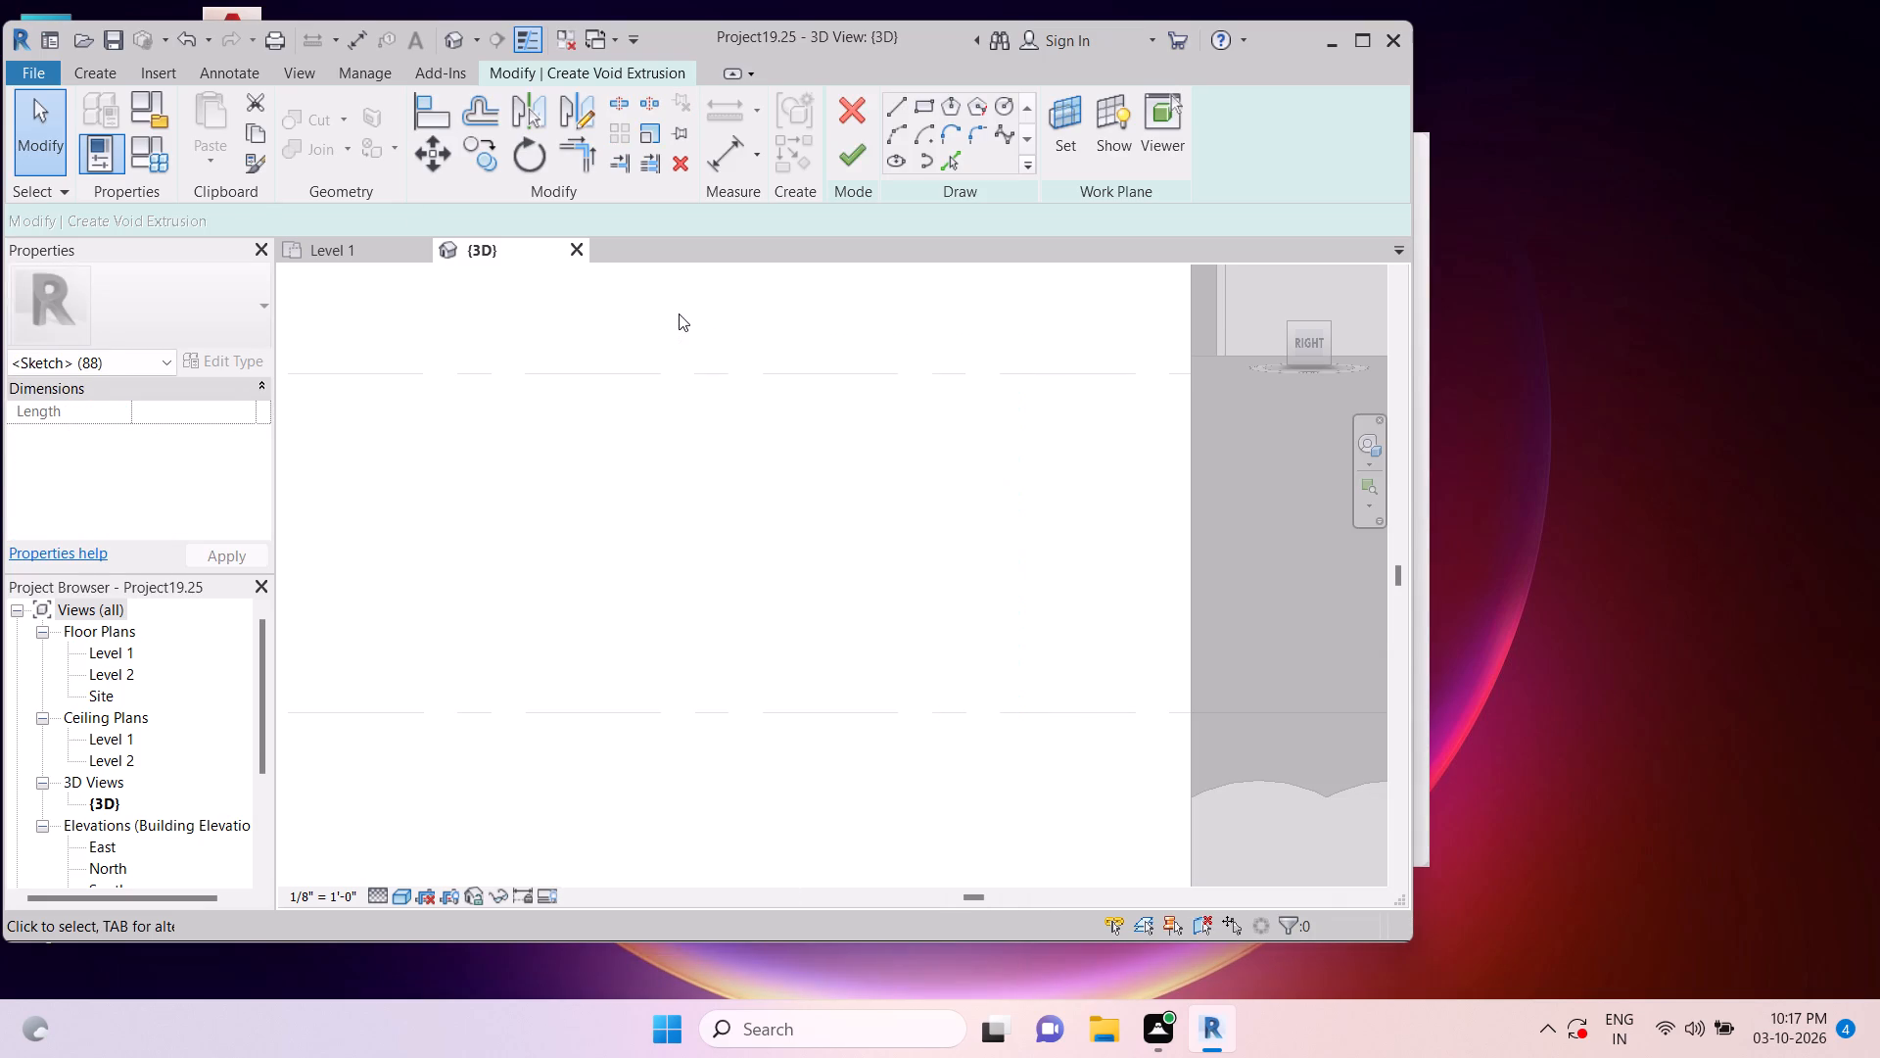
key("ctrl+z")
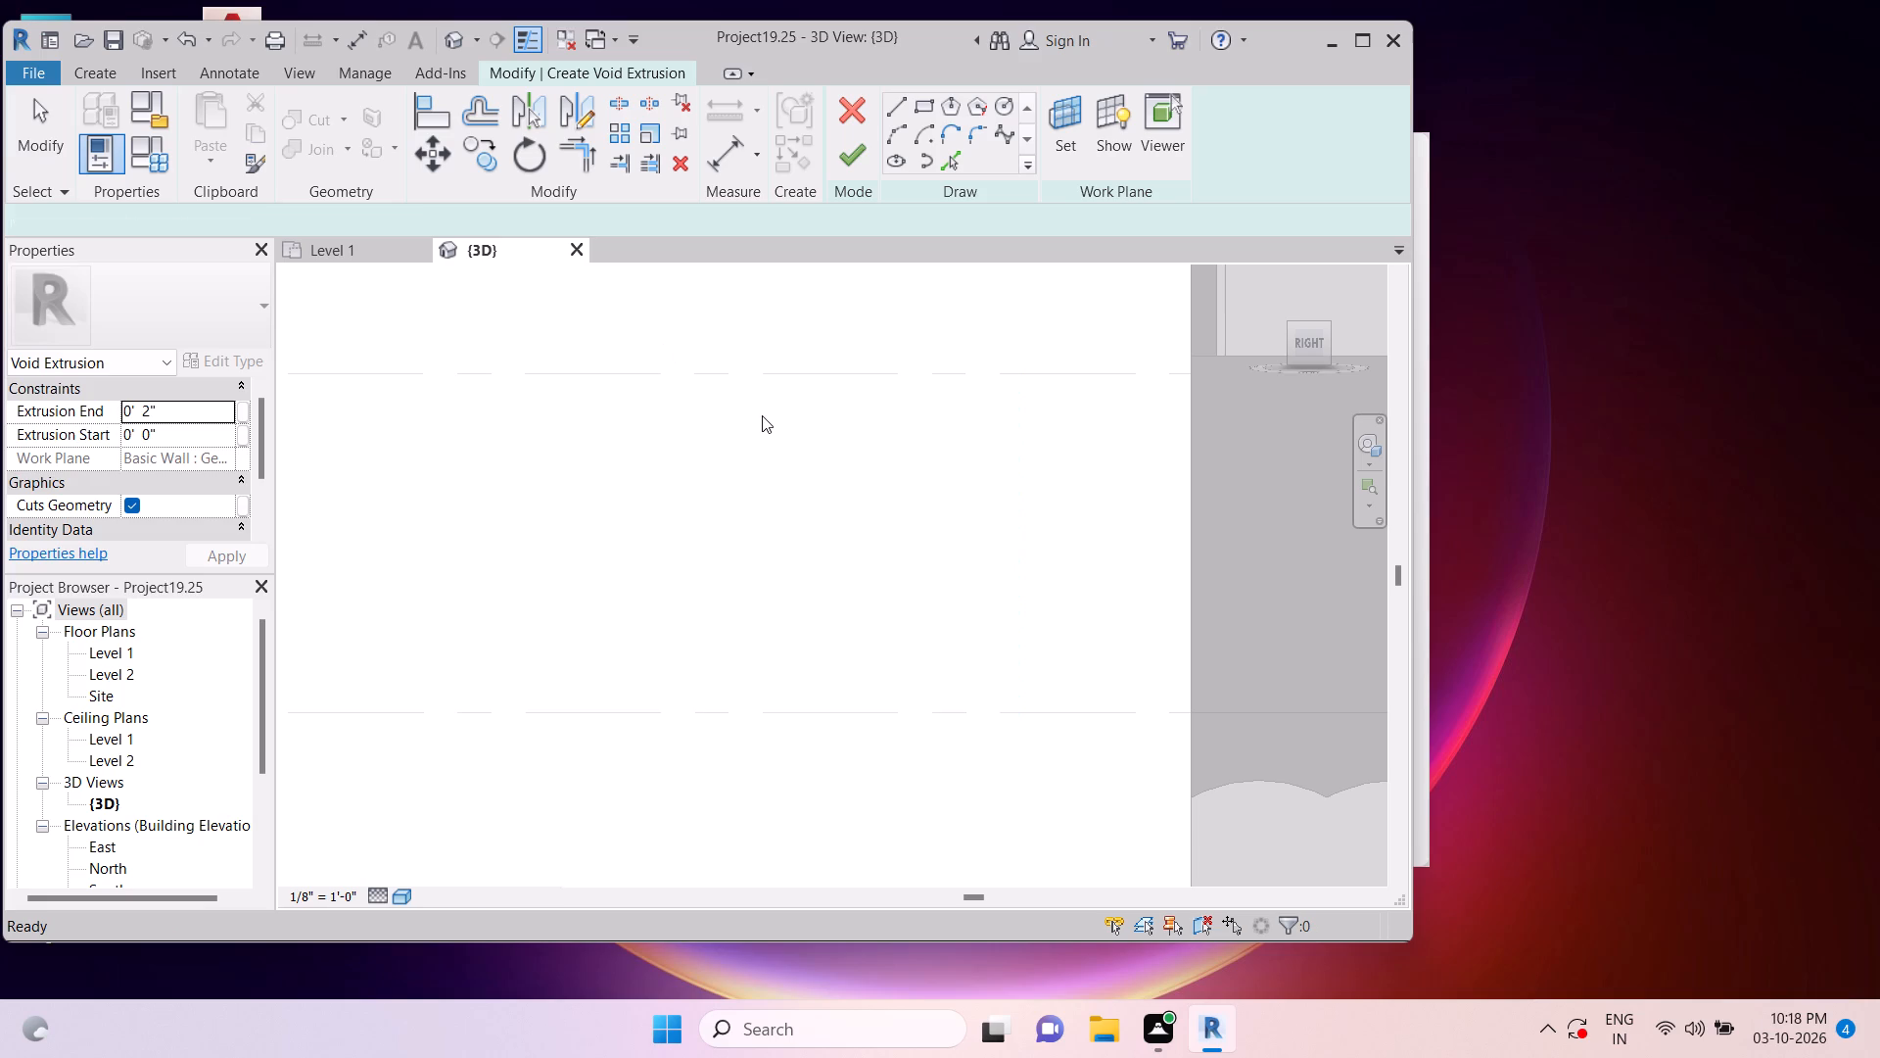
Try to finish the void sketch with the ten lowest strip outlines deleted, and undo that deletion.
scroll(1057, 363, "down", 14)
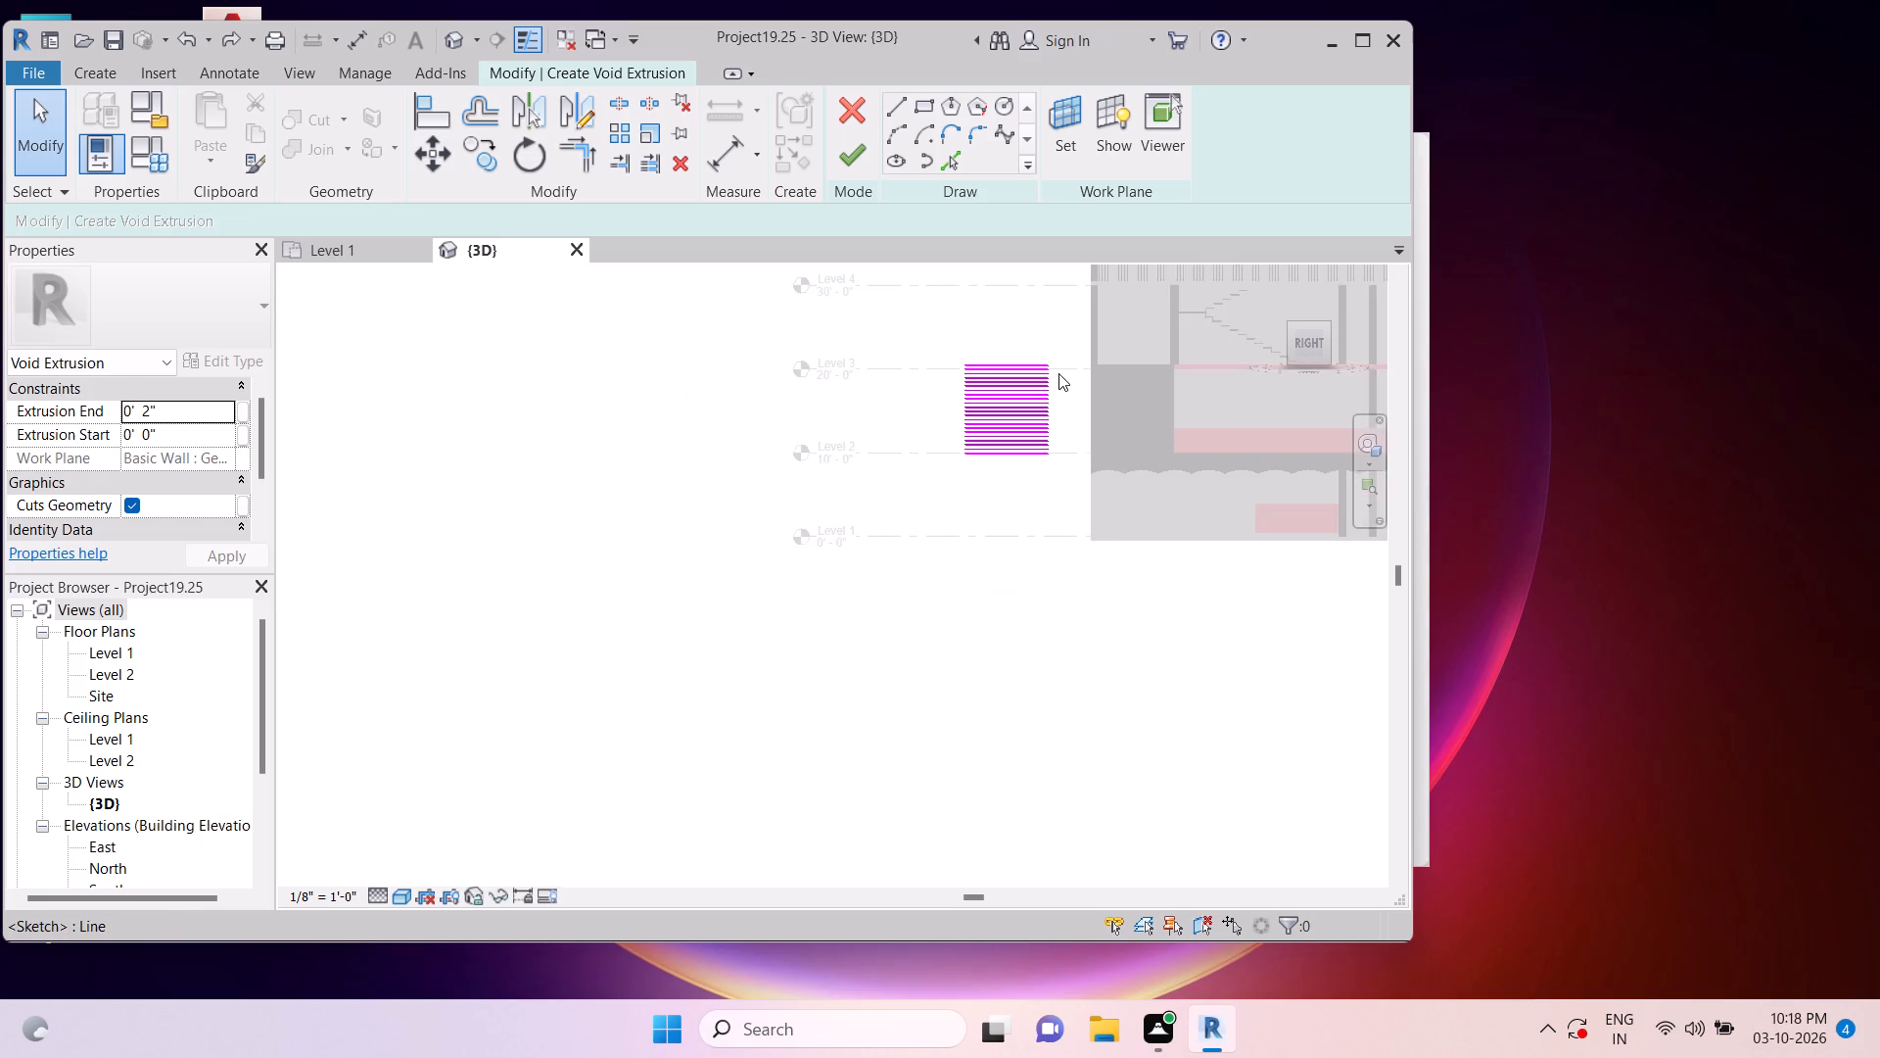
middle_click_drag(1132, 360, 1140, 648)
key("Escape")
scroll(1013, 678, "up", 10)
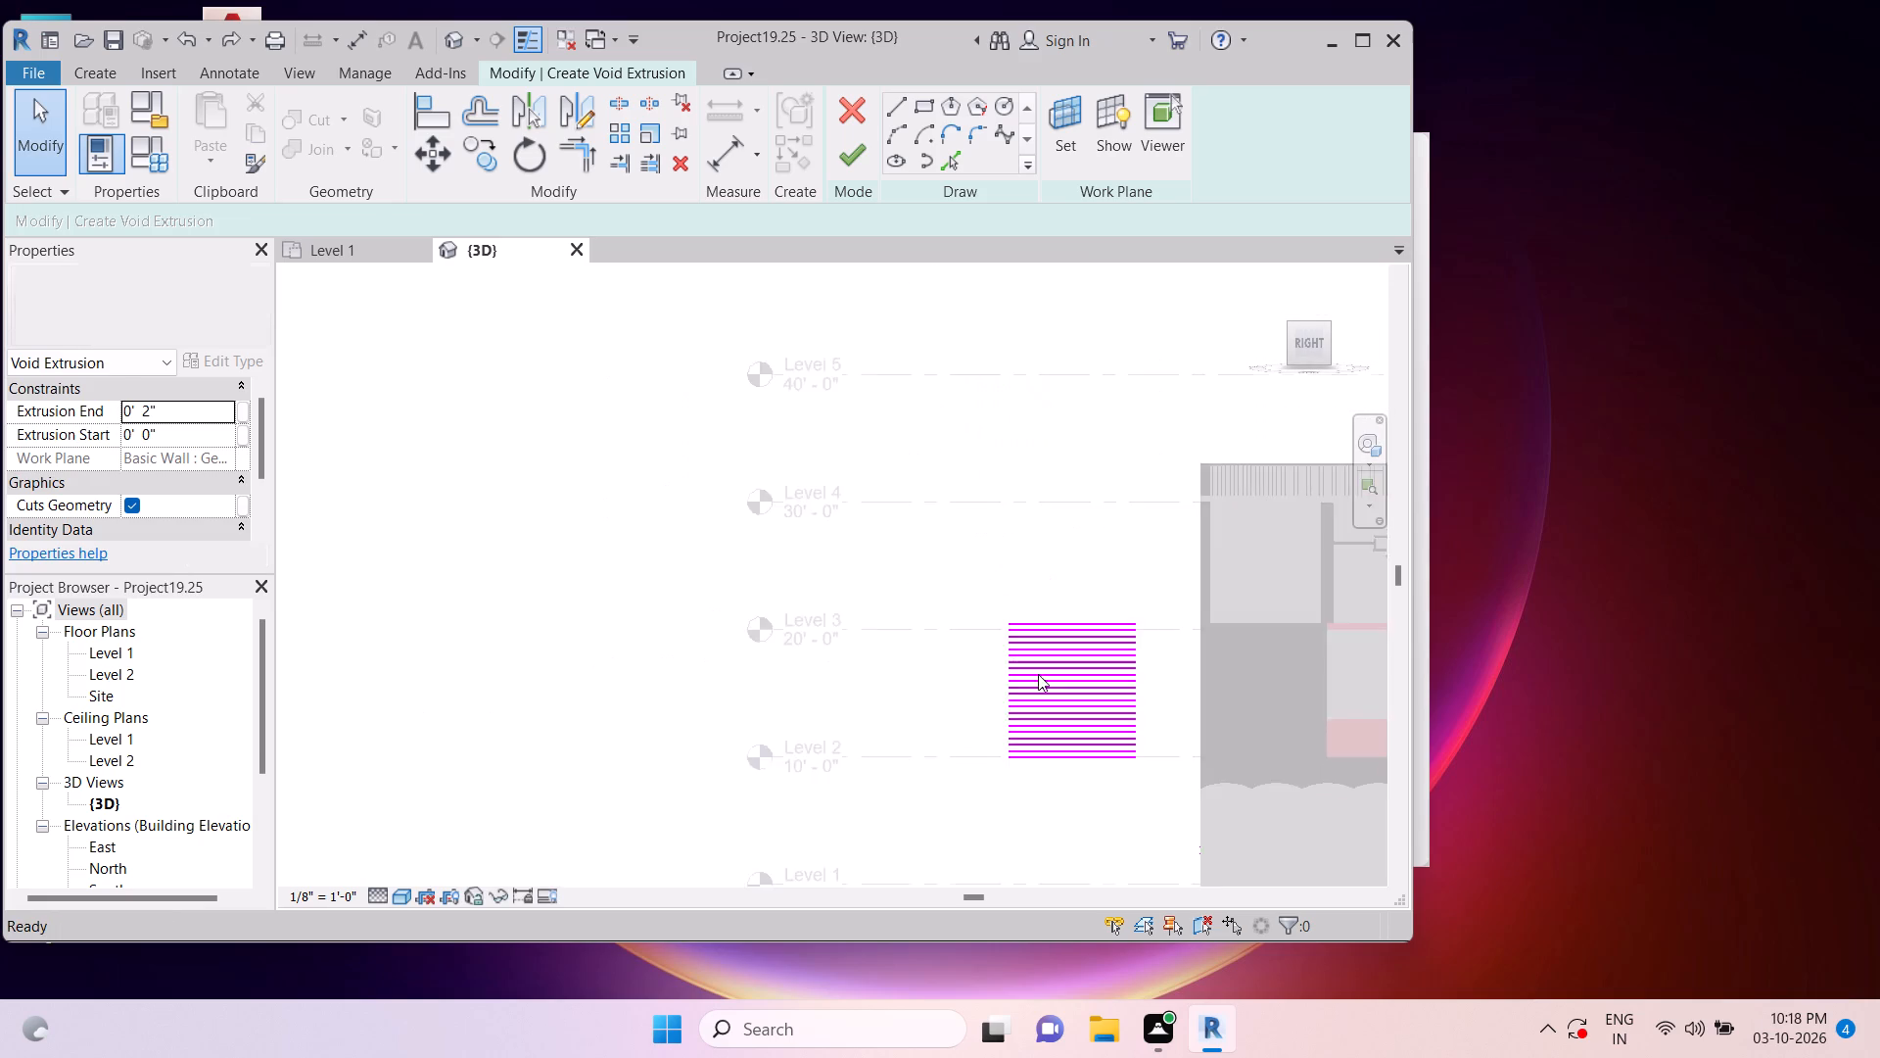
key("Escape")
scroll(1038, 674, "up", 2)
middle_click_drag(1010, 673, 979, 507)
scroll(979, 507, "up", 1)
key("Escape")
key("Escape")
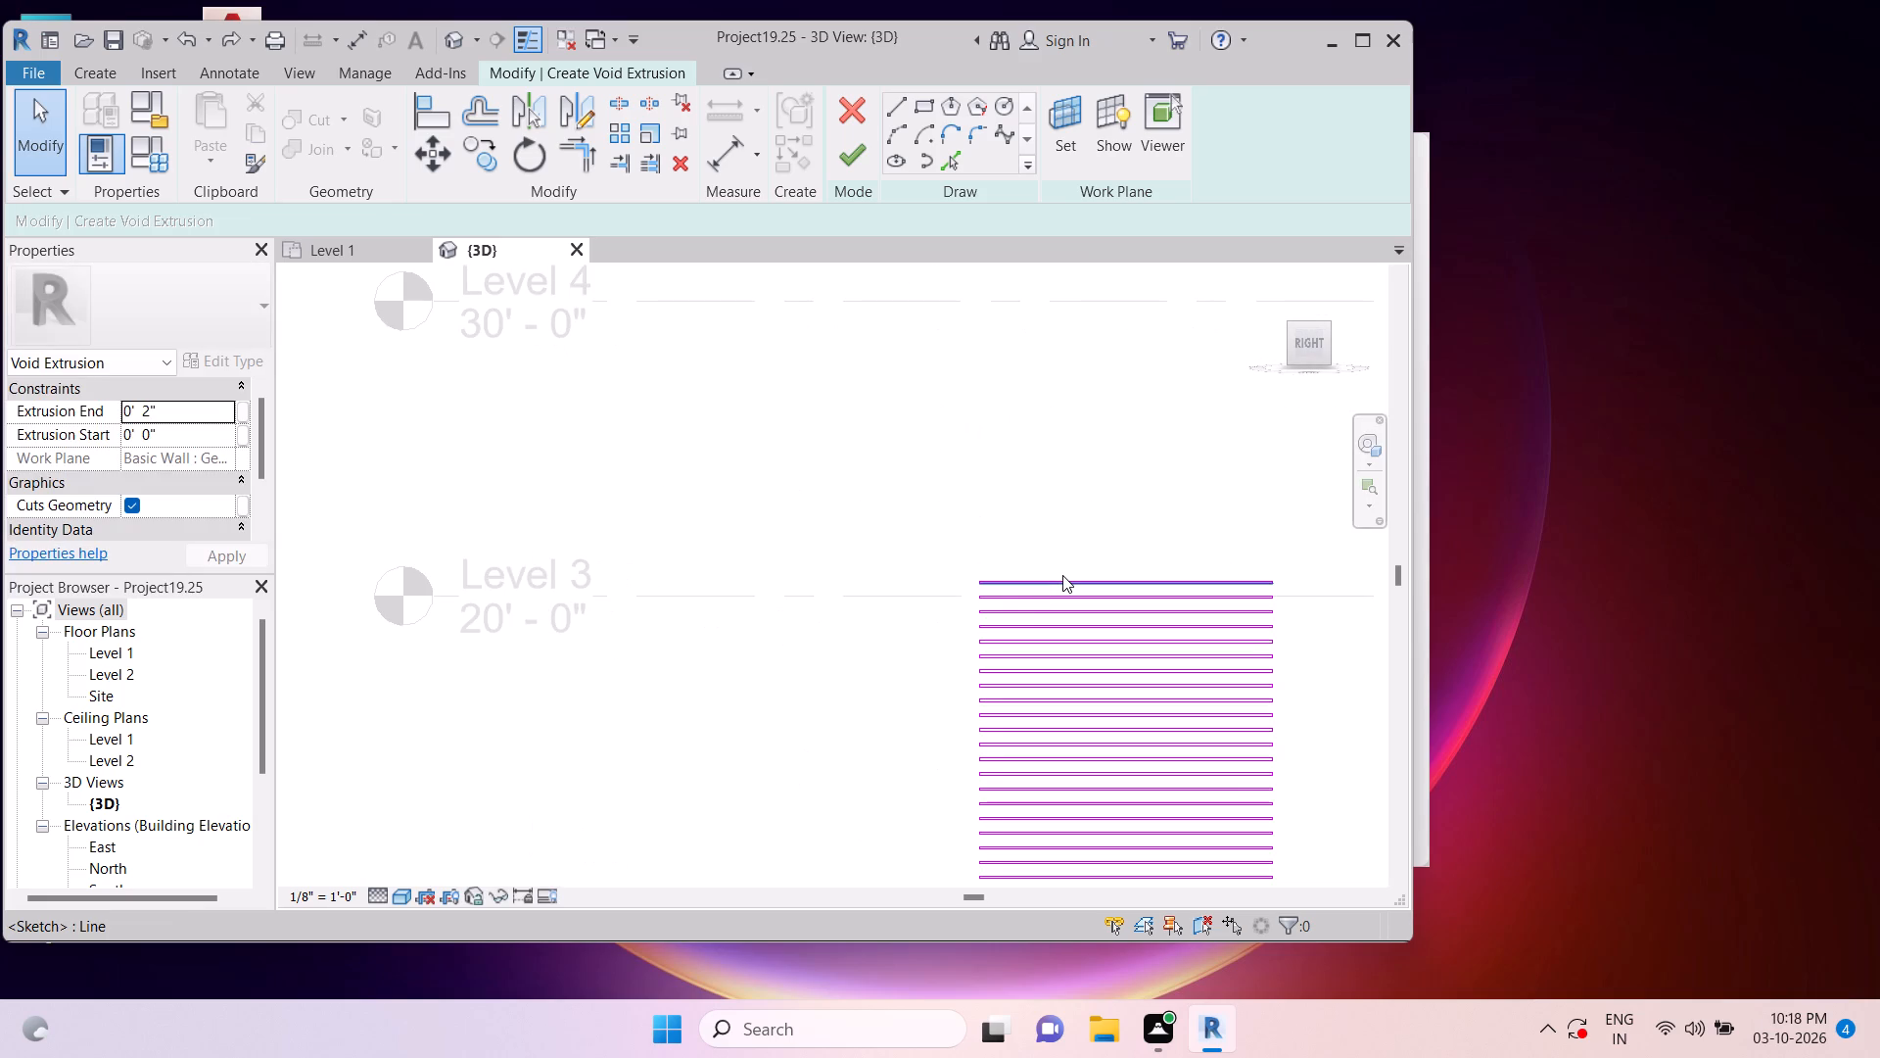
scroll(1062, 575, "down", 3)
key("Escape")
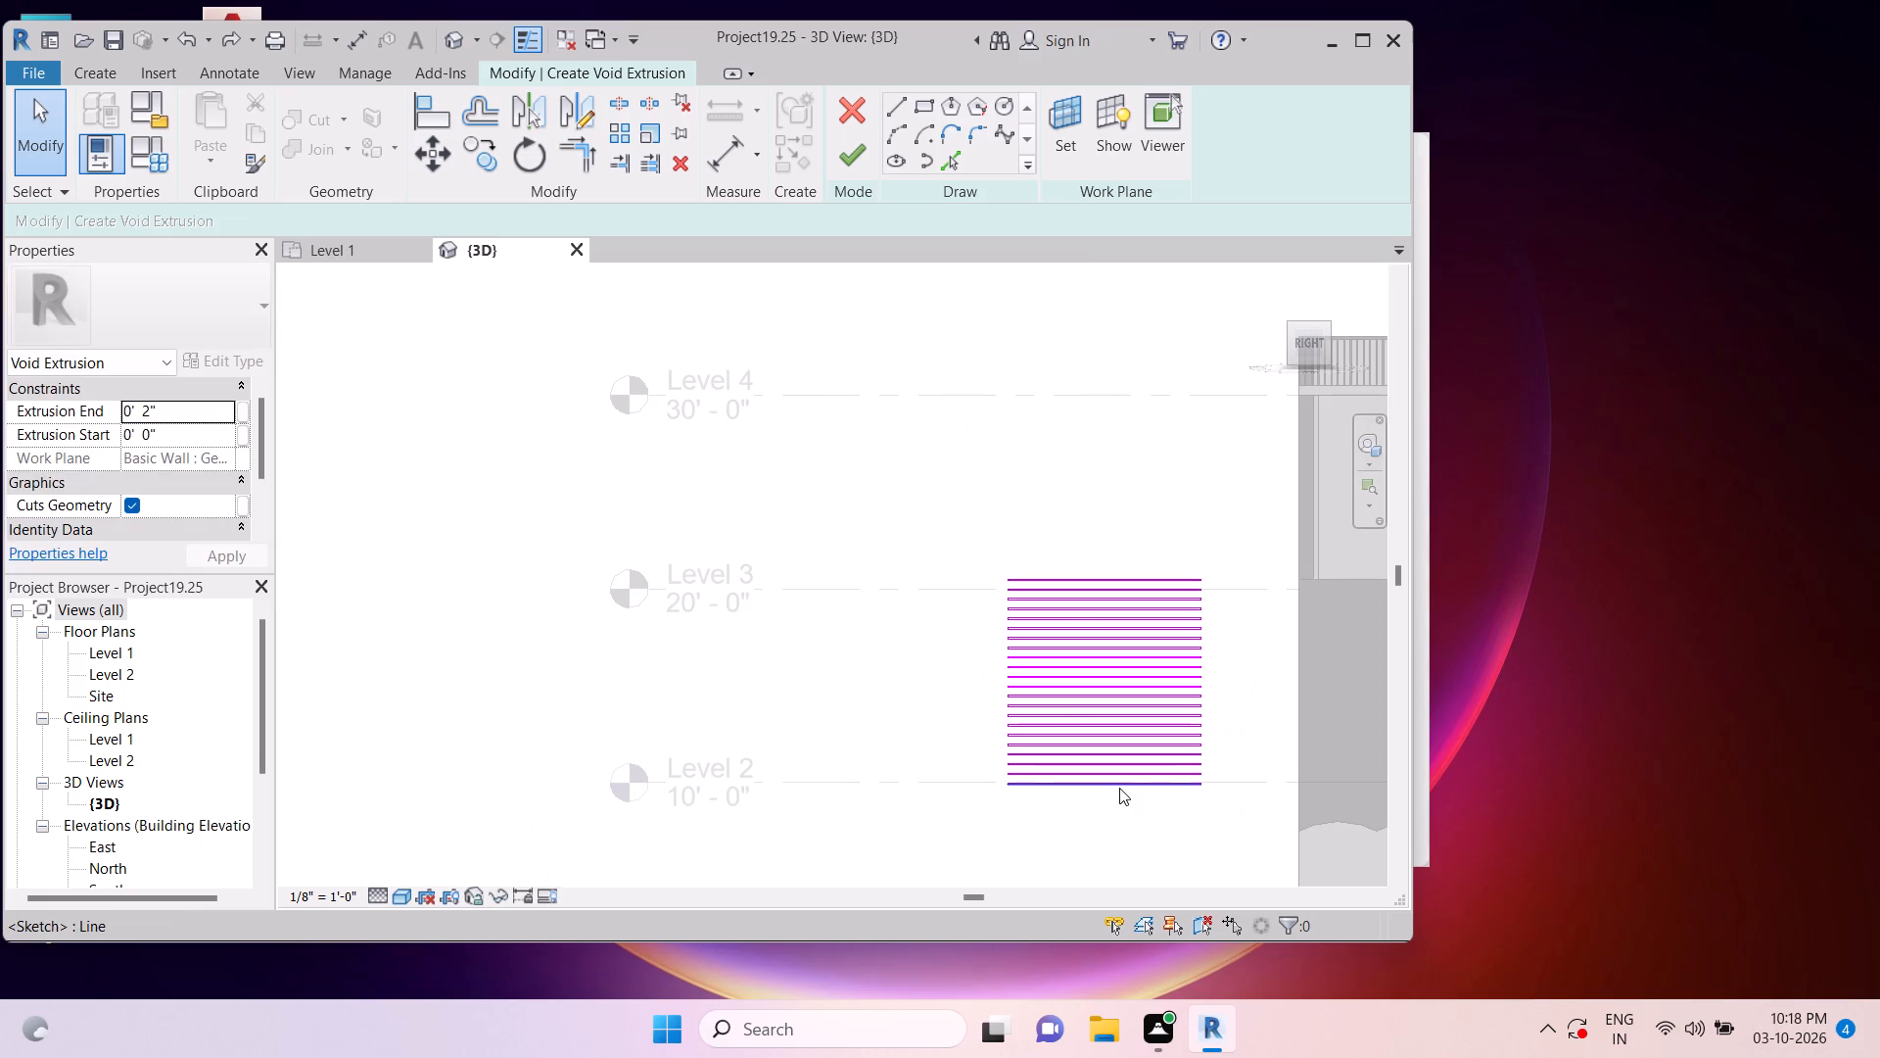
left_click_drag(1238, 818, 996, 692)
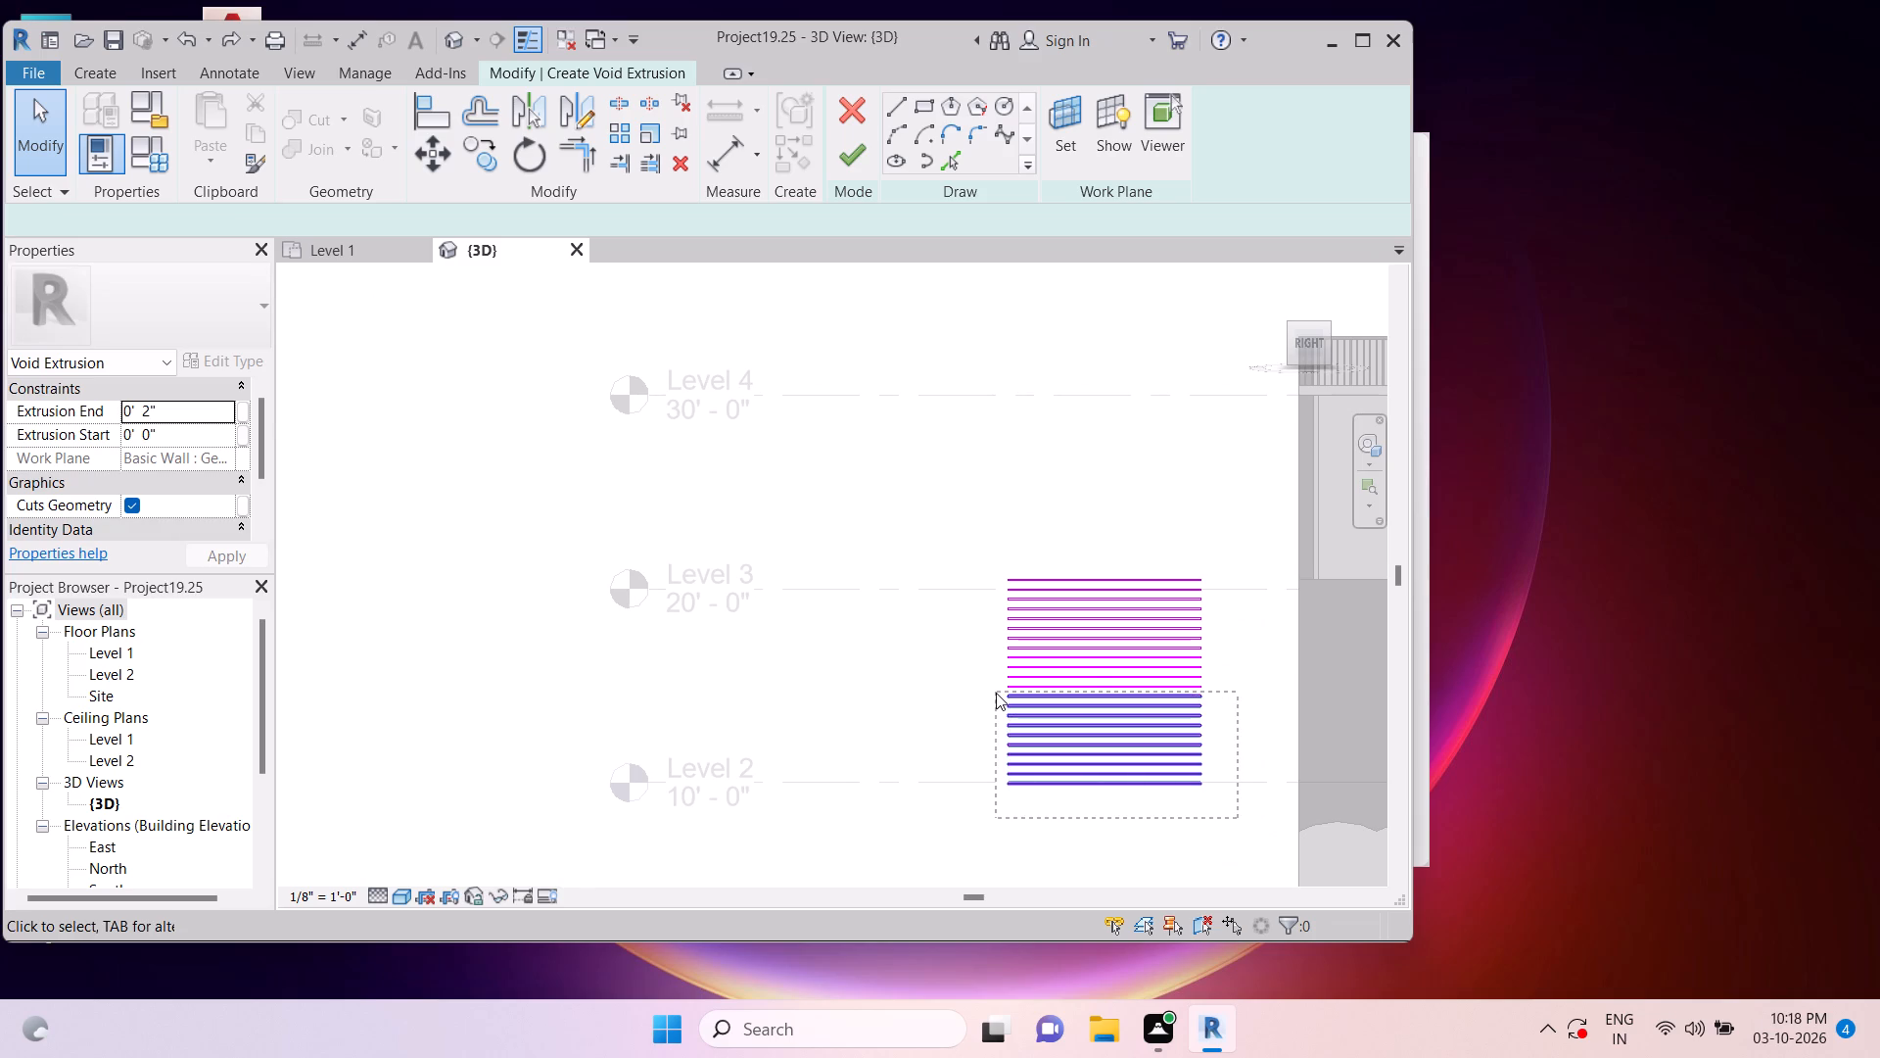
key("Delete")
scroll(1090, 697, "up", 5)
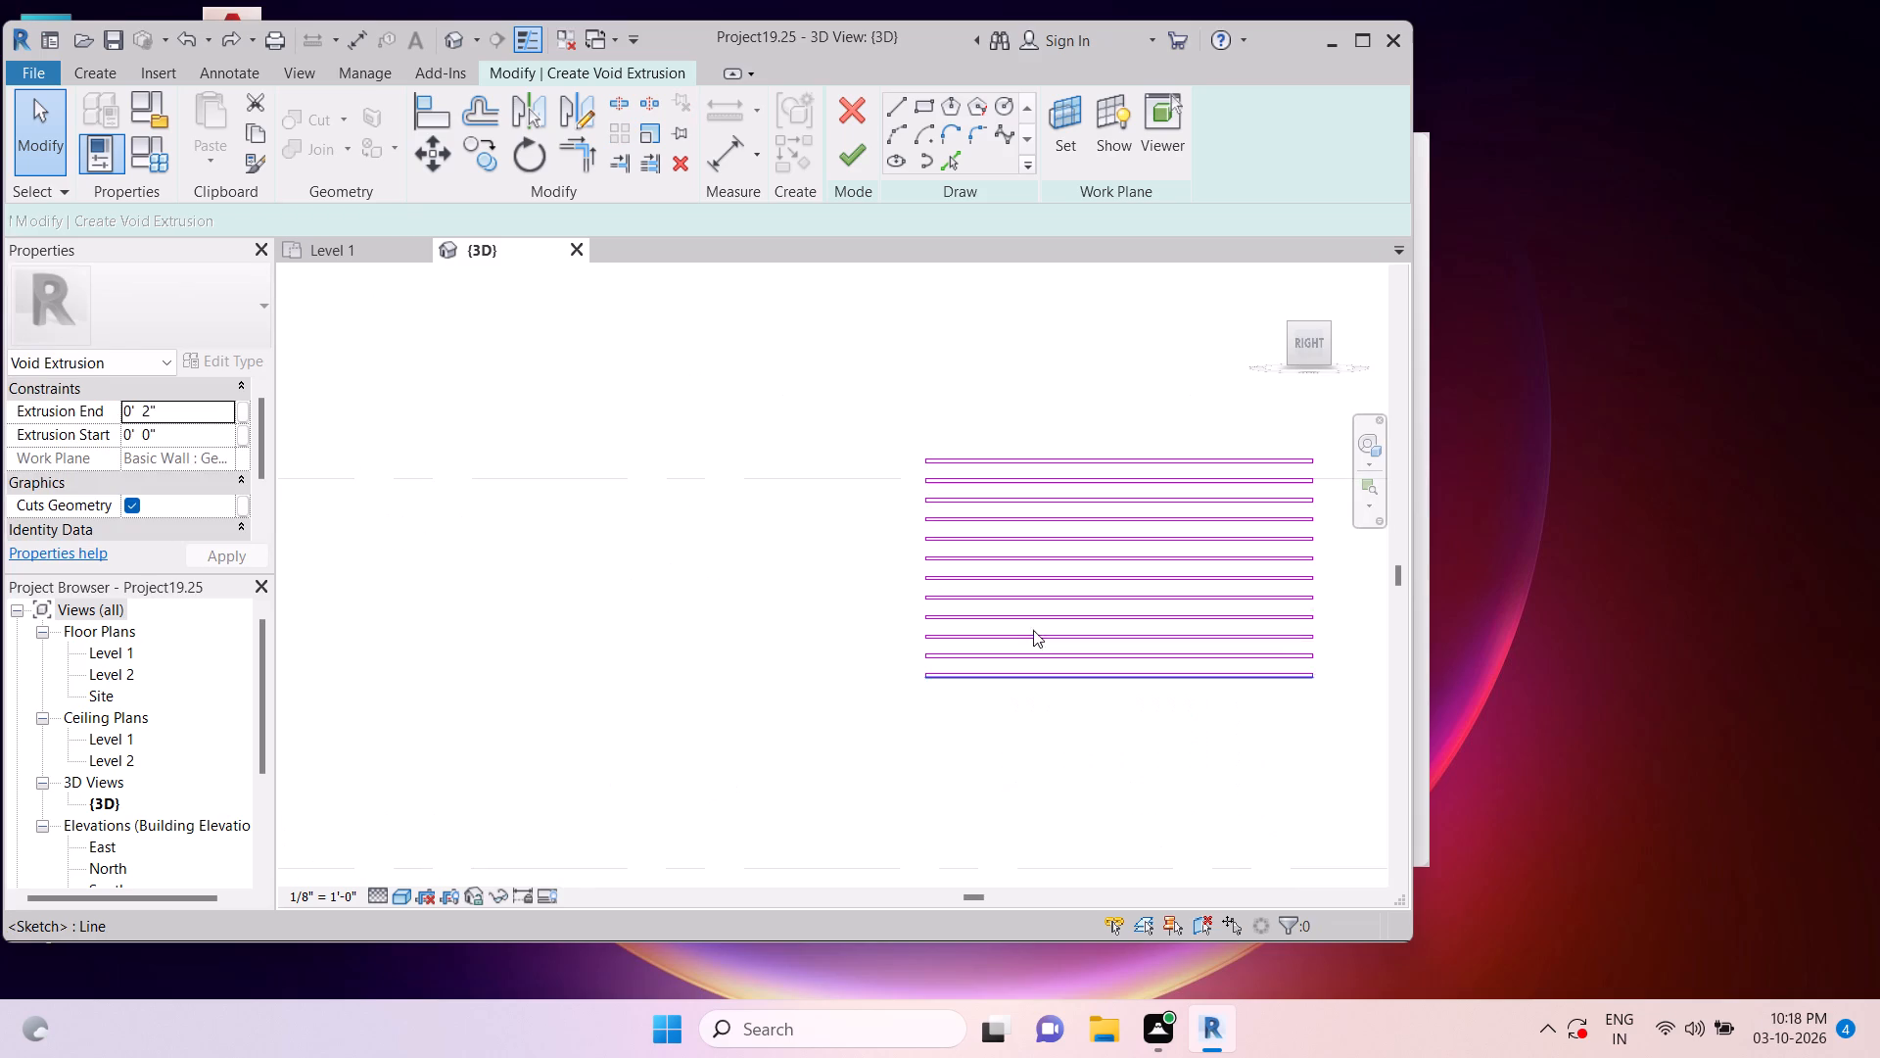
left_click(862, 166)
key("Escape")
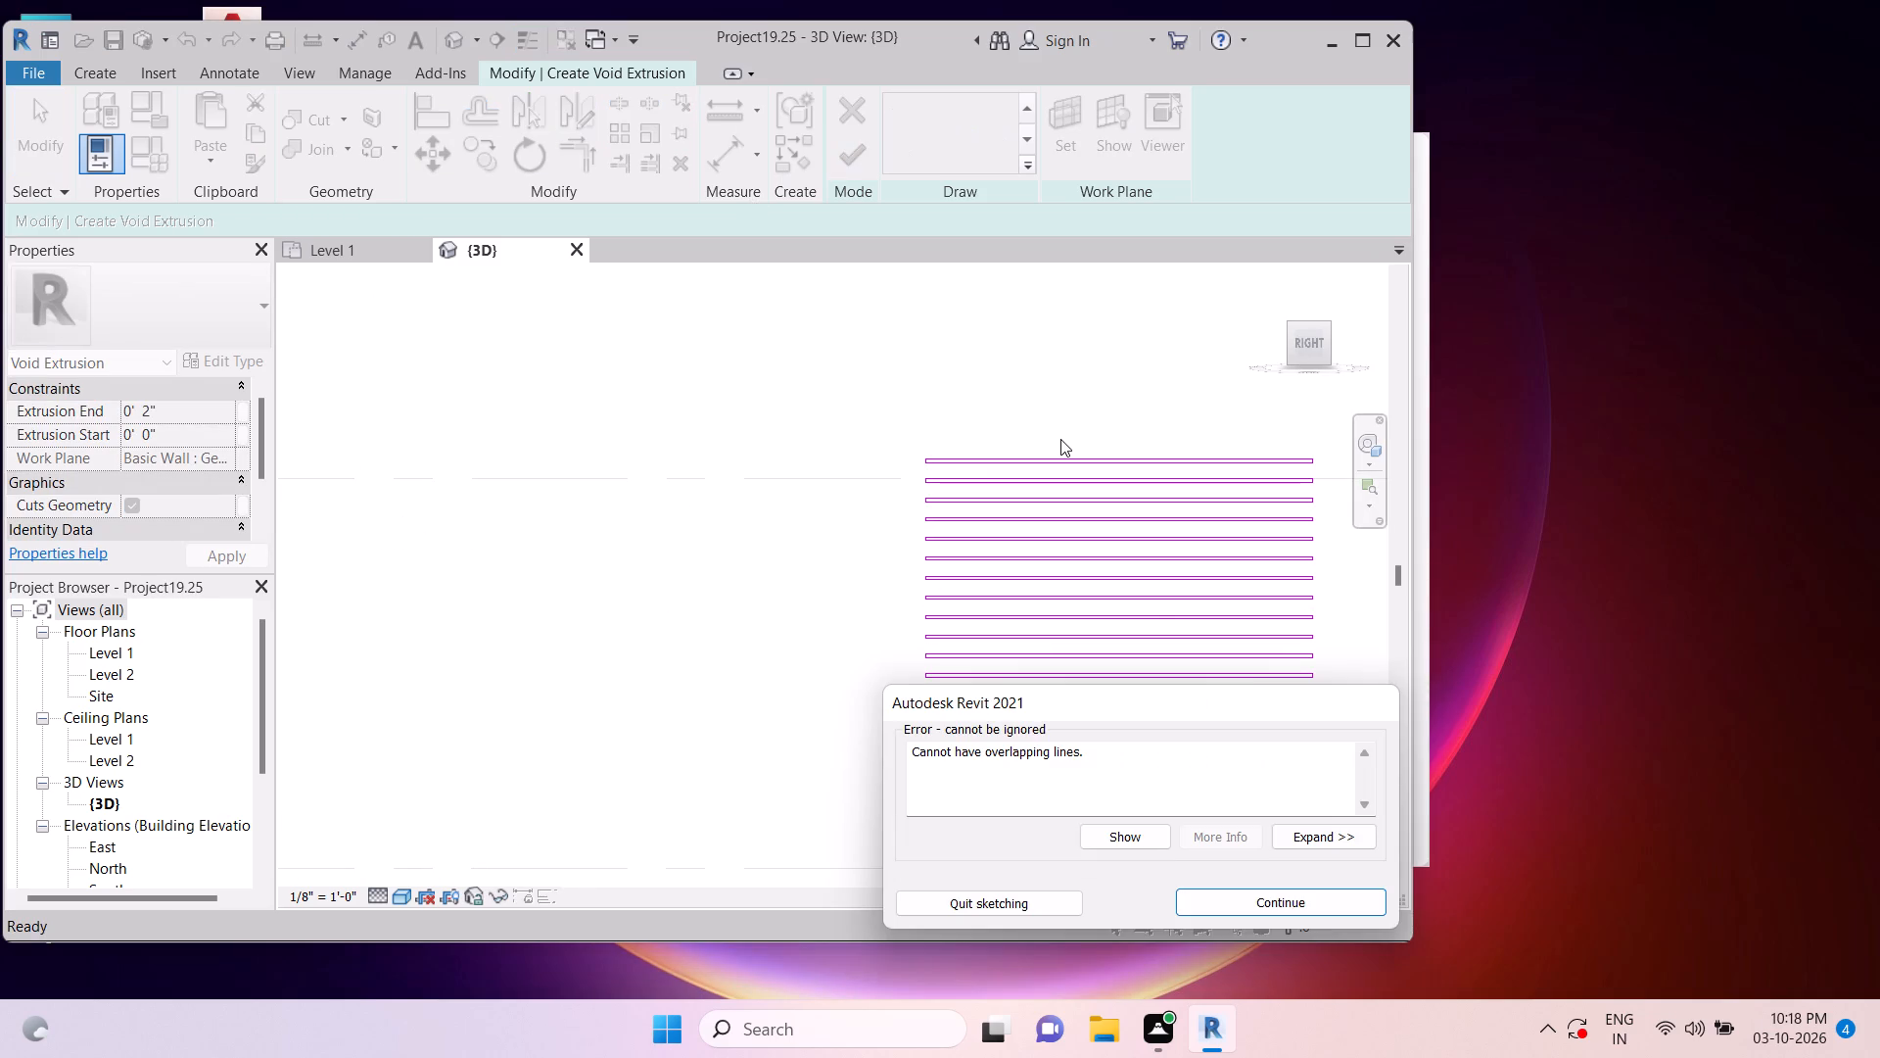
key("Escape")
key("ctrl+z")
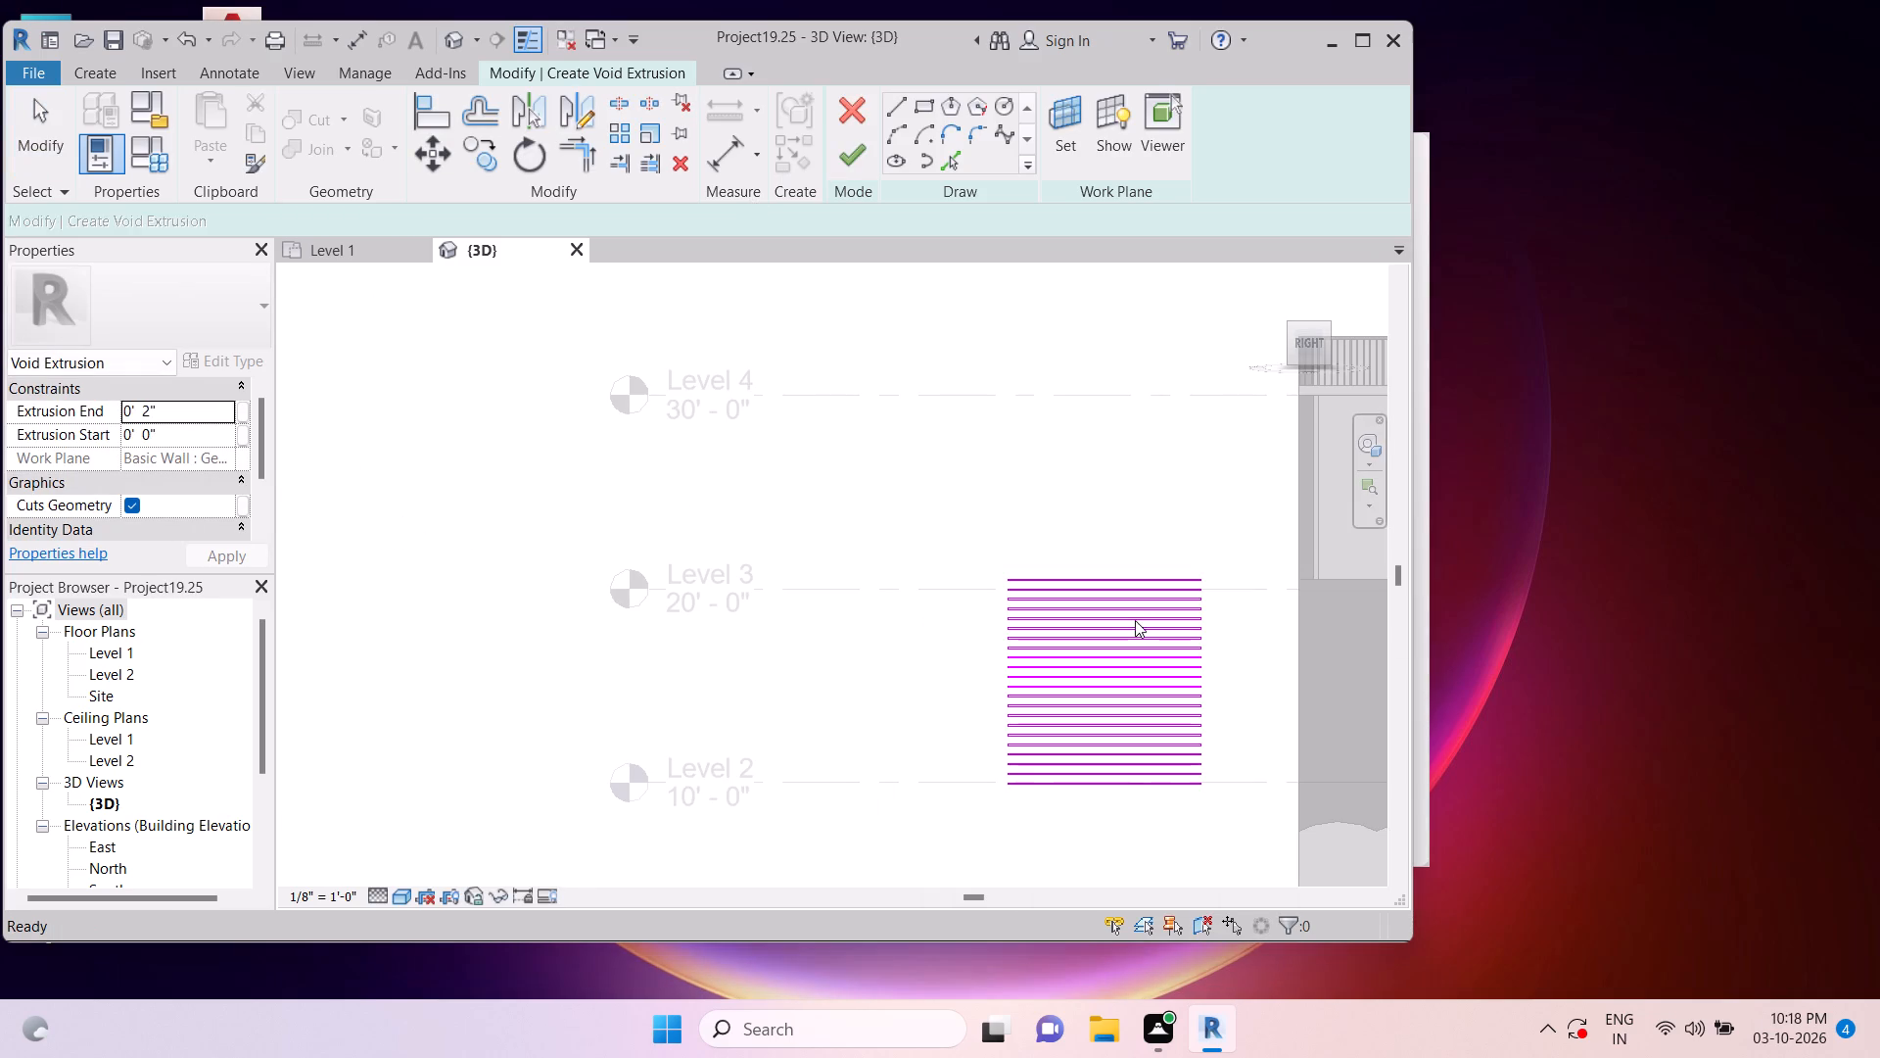
Delete the thirteen upper strip outlines and try to finish the void sketch with only the lower ones.
left_click_drag(966, 543, 1242, 699)
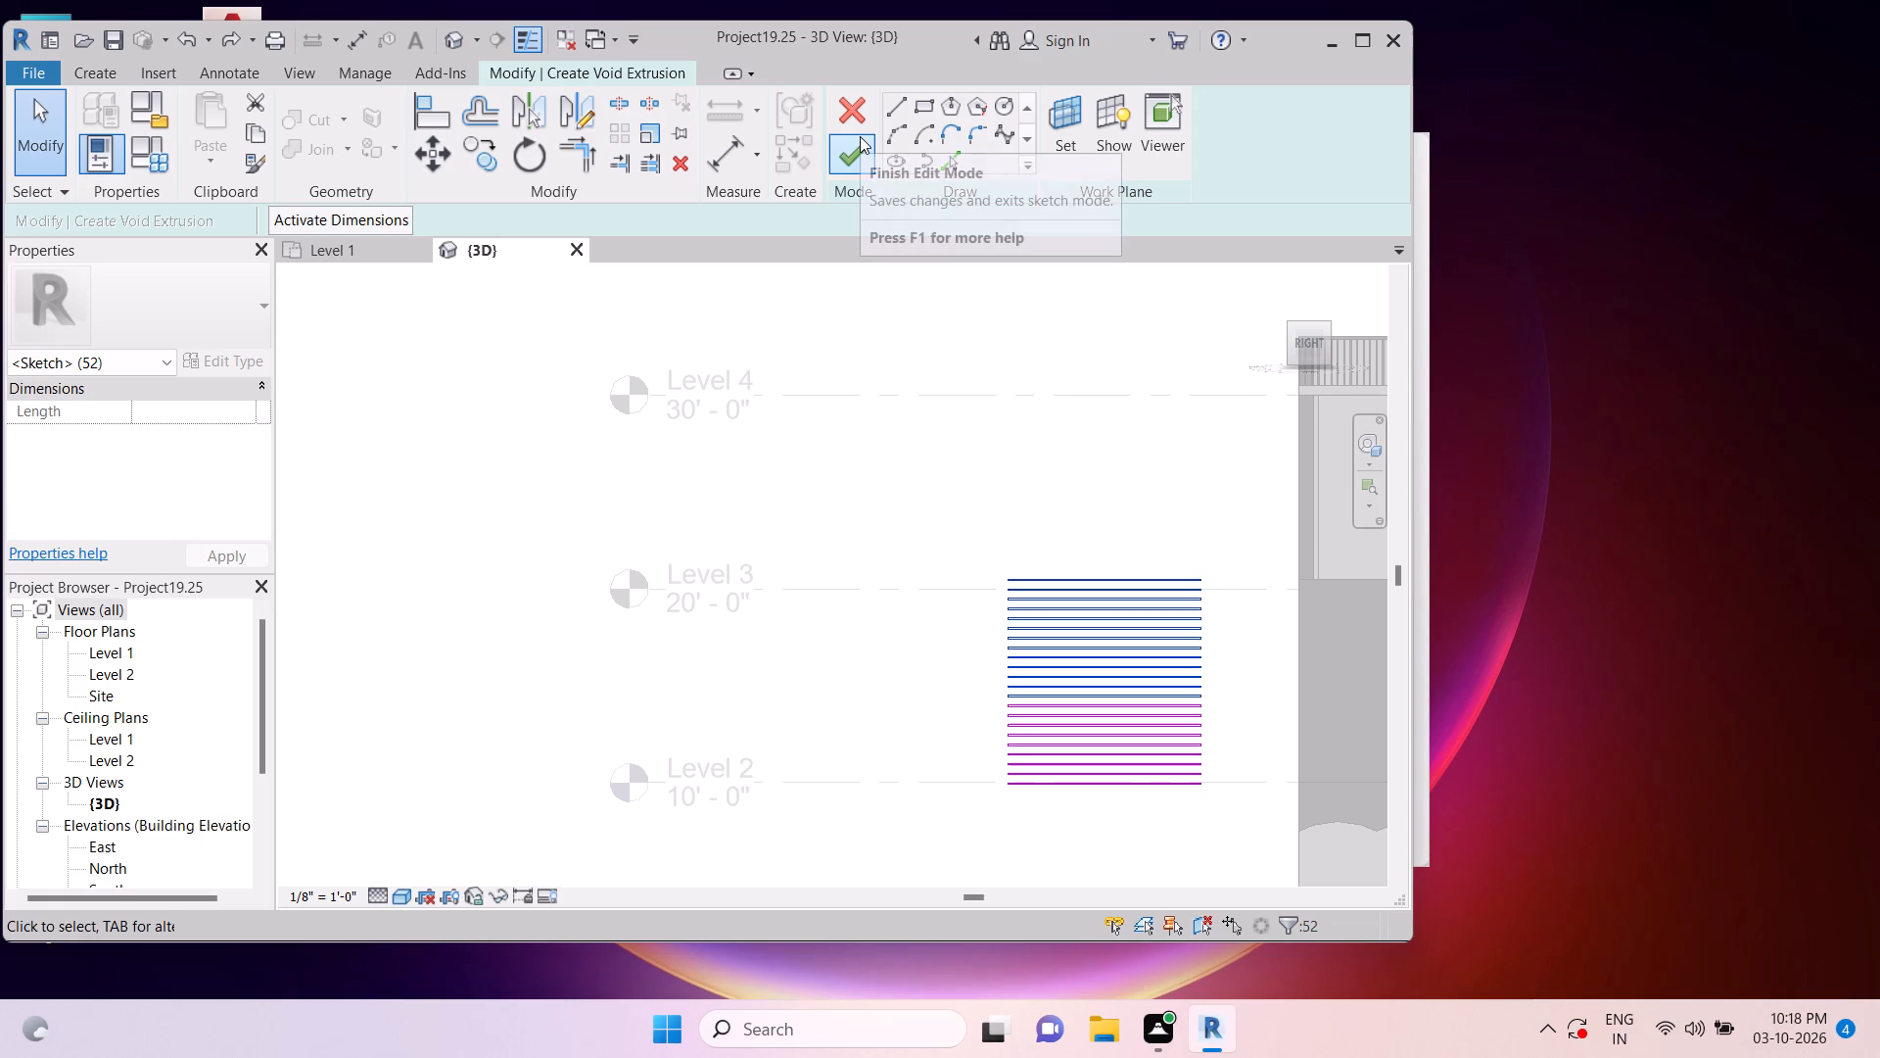
key("Delete")
left_click(861, 164)
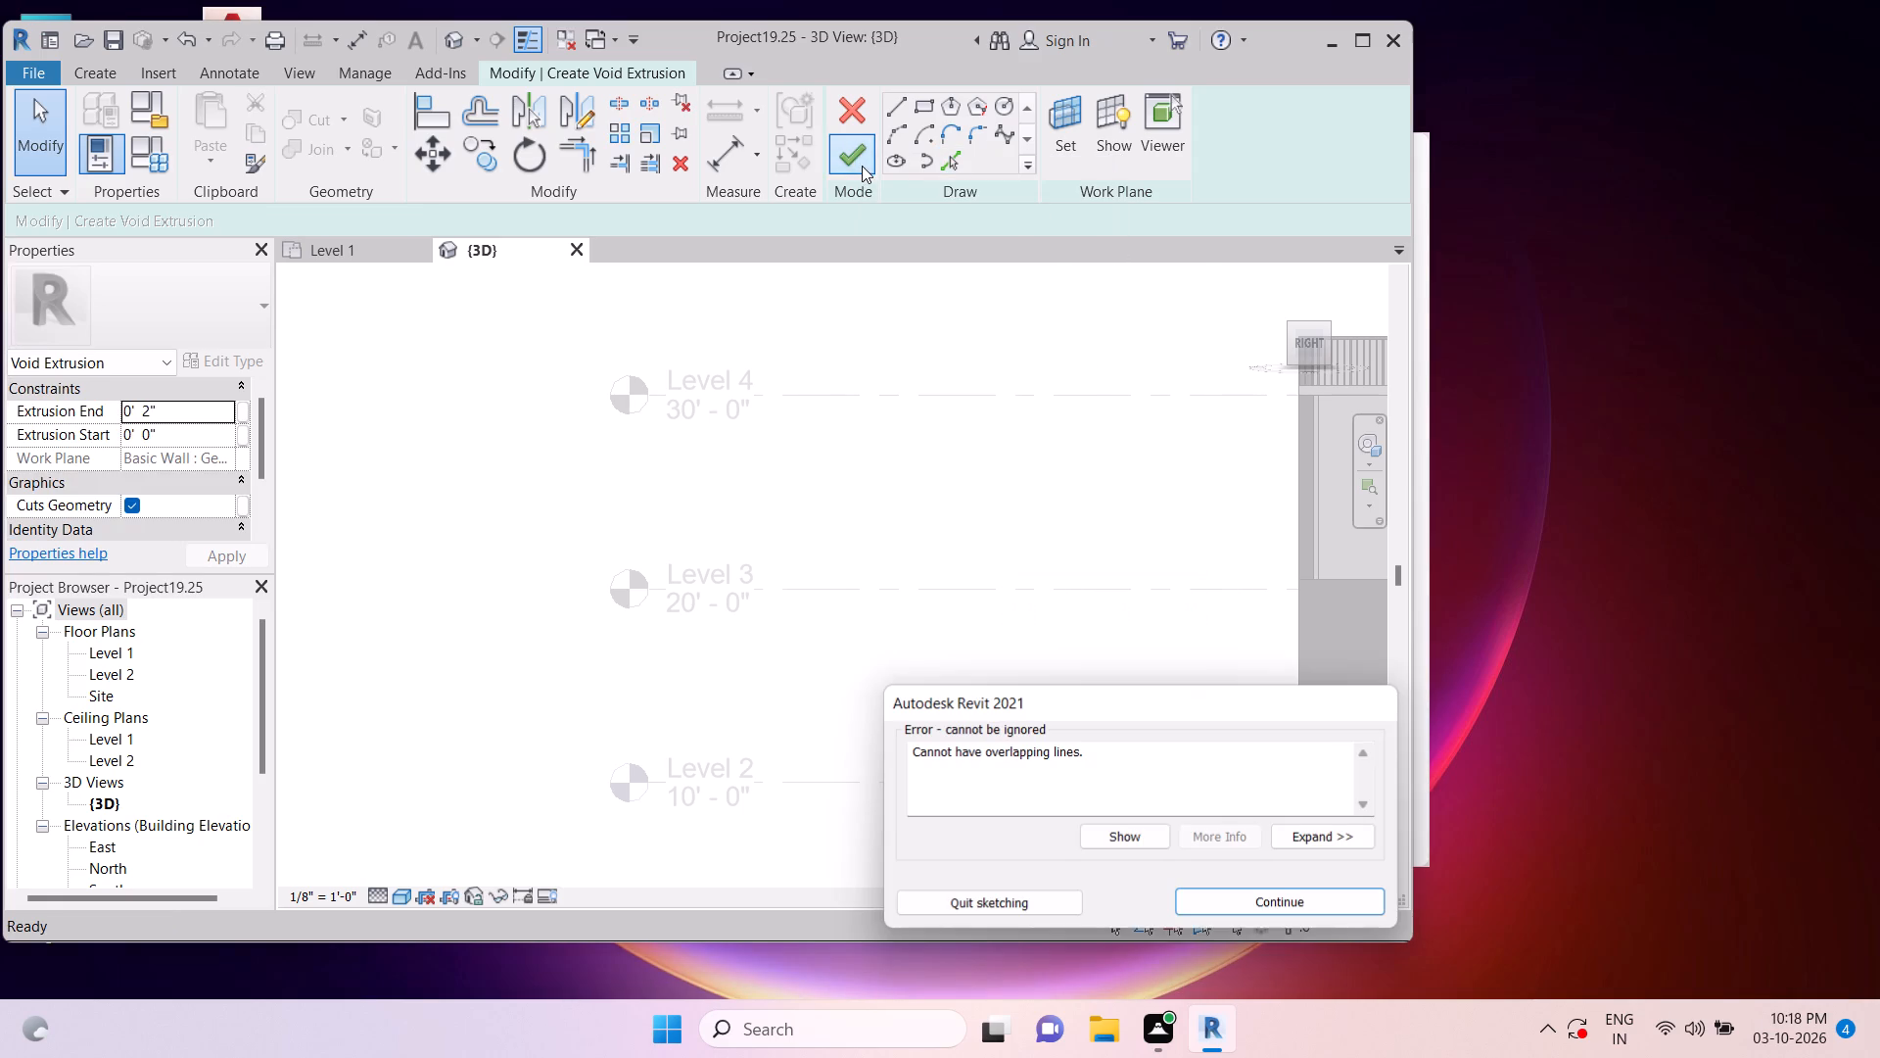
key("Escape")
scroll(1090, 660, "down", 3)
key("Escape")
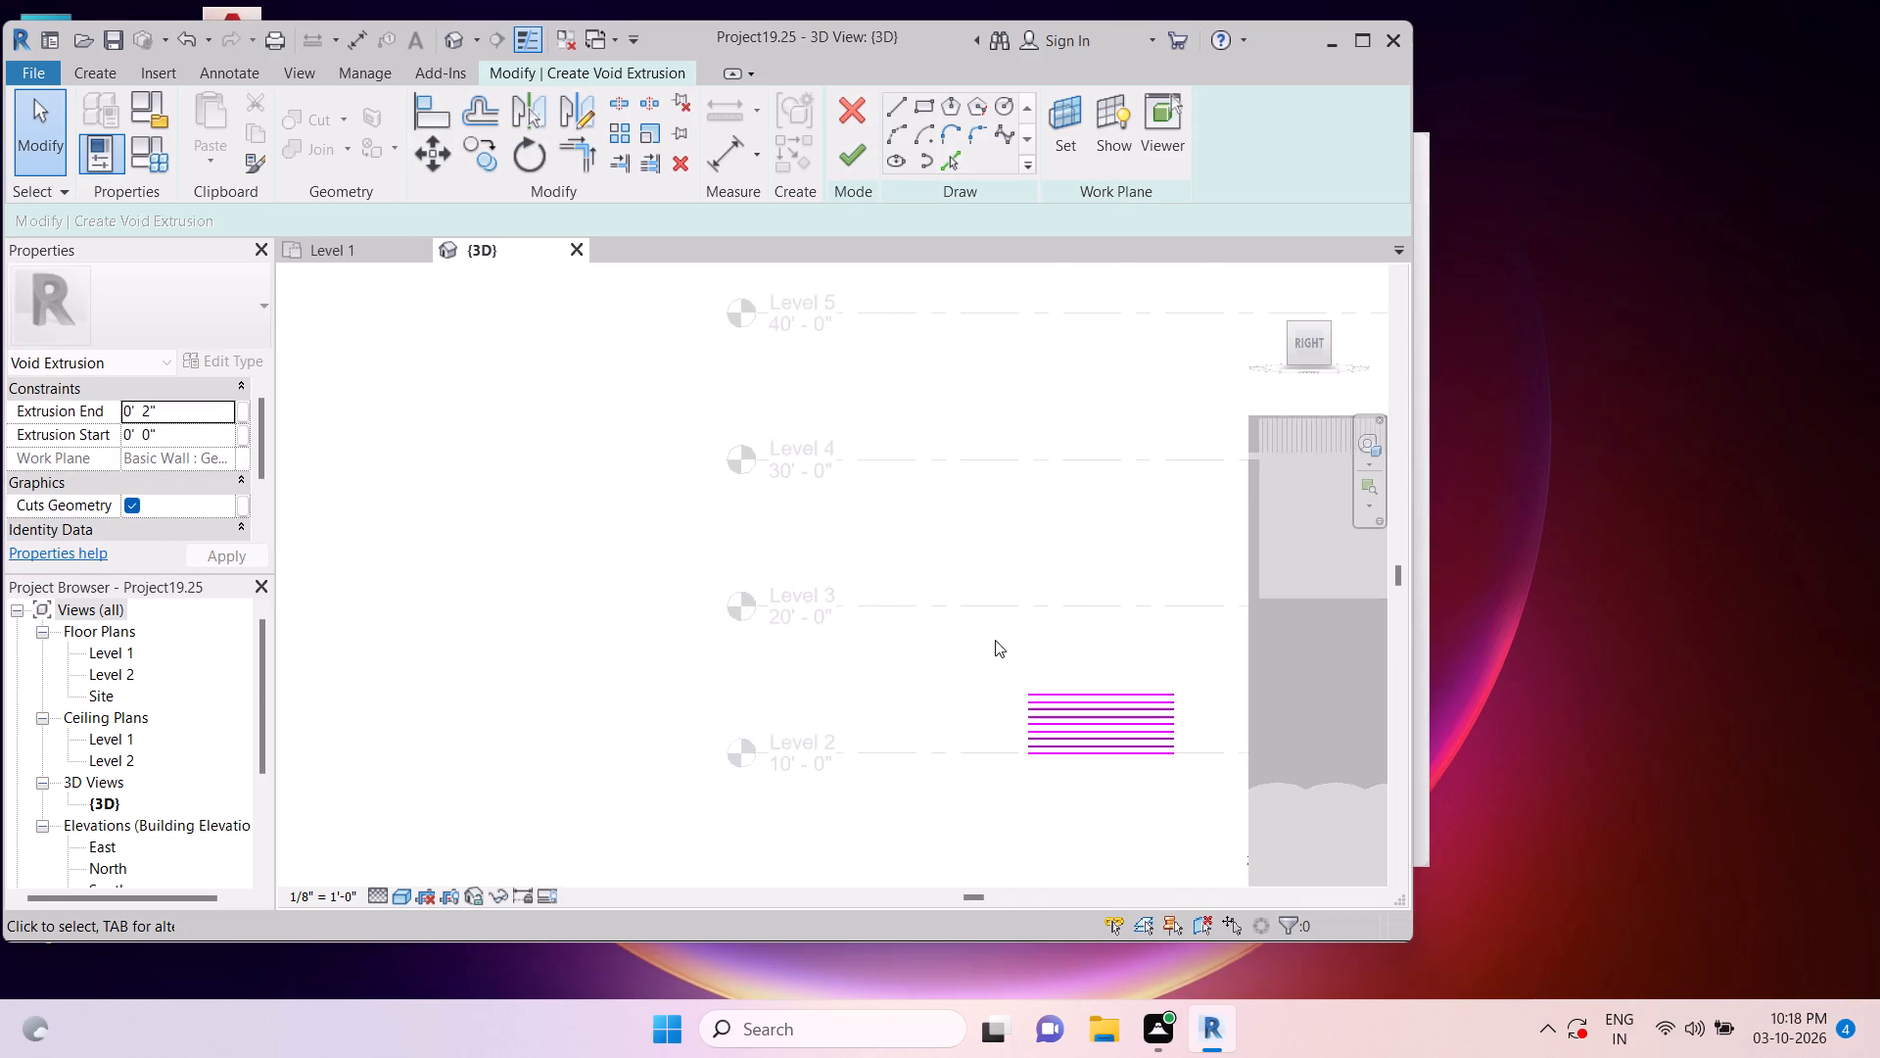
Delete the remaining strip outlines near Level 2 to empty the void sketch.
left_click_drag(977, 619, 1236, 785)
key("Escape")
key("Escape")
left_click_drag(995, 669, 1181, 751)
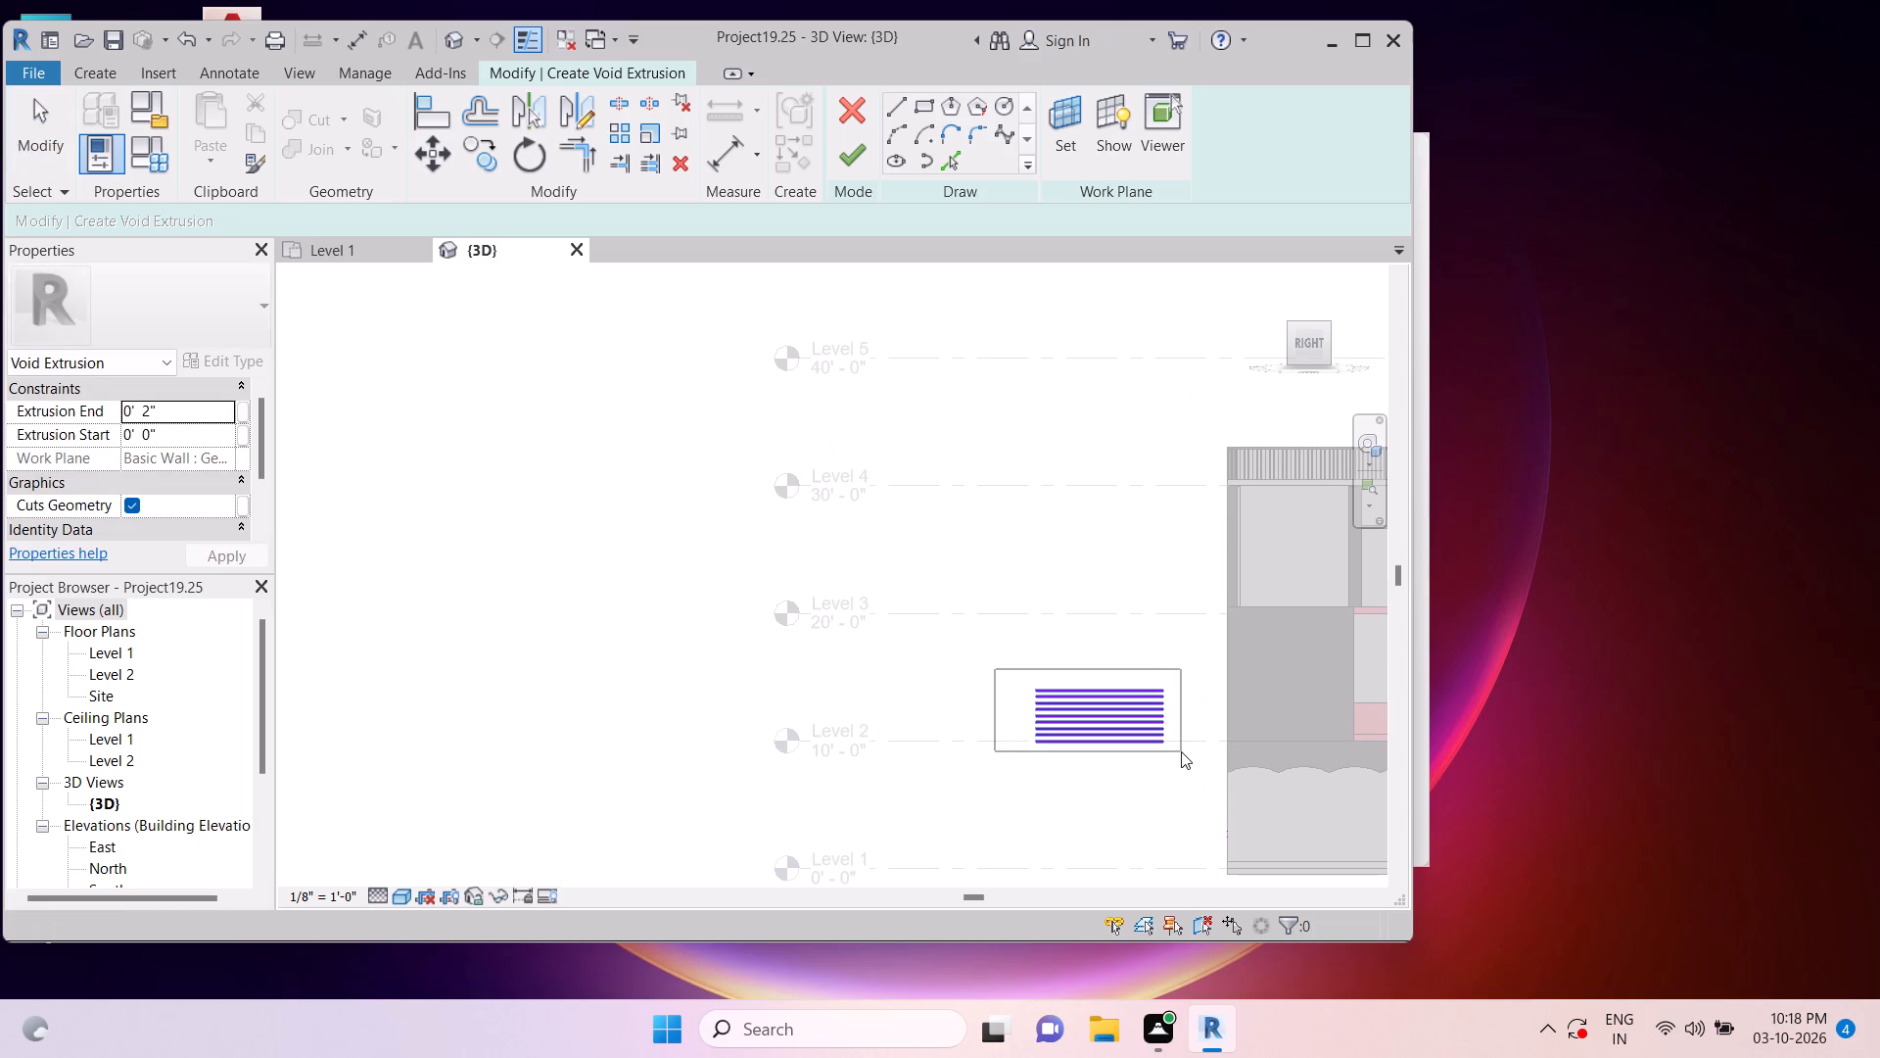
left_click_drag(1181, 751, 1184, 755)
key("Delete")
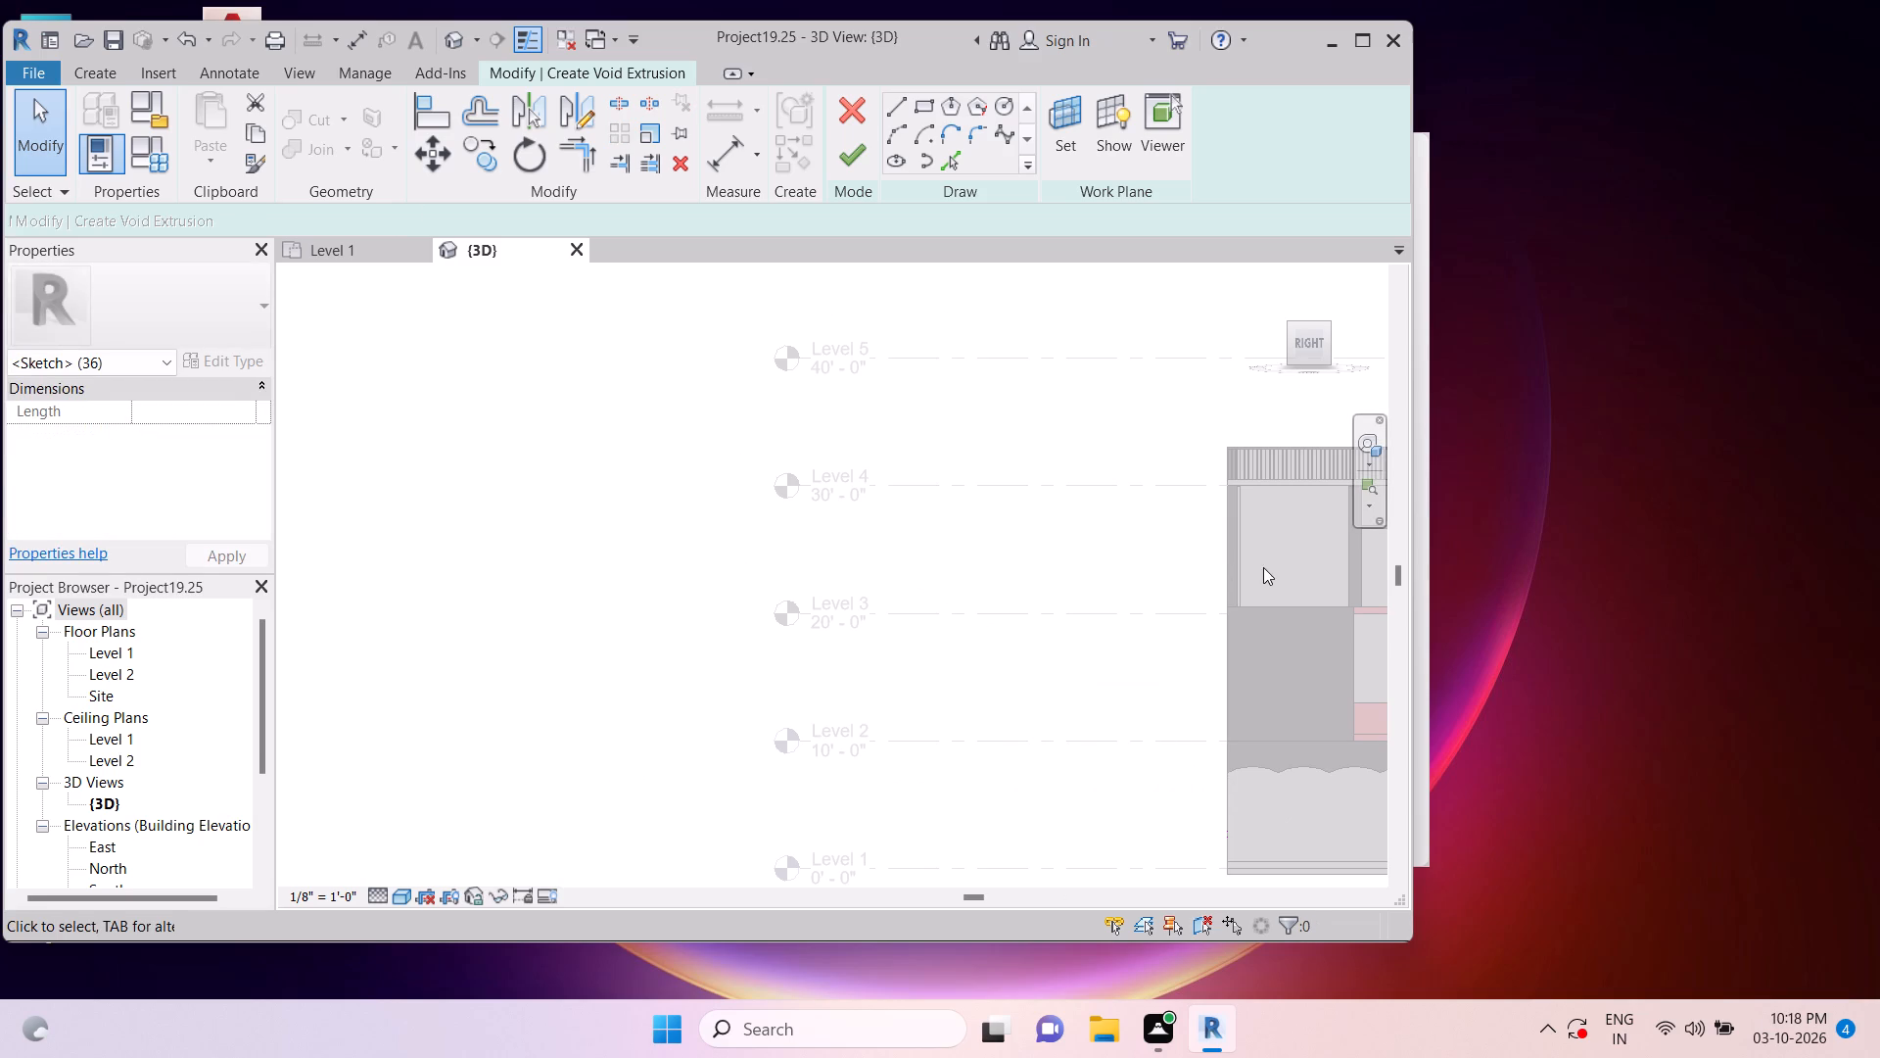
Sketch a rectangle about 10'-1" by 6" across the top of the facade panel at Level 3, starting from the floor edge's corner.
scroll(1290, 627, "up", 9)
scroll(1174, 552, "up", 2)
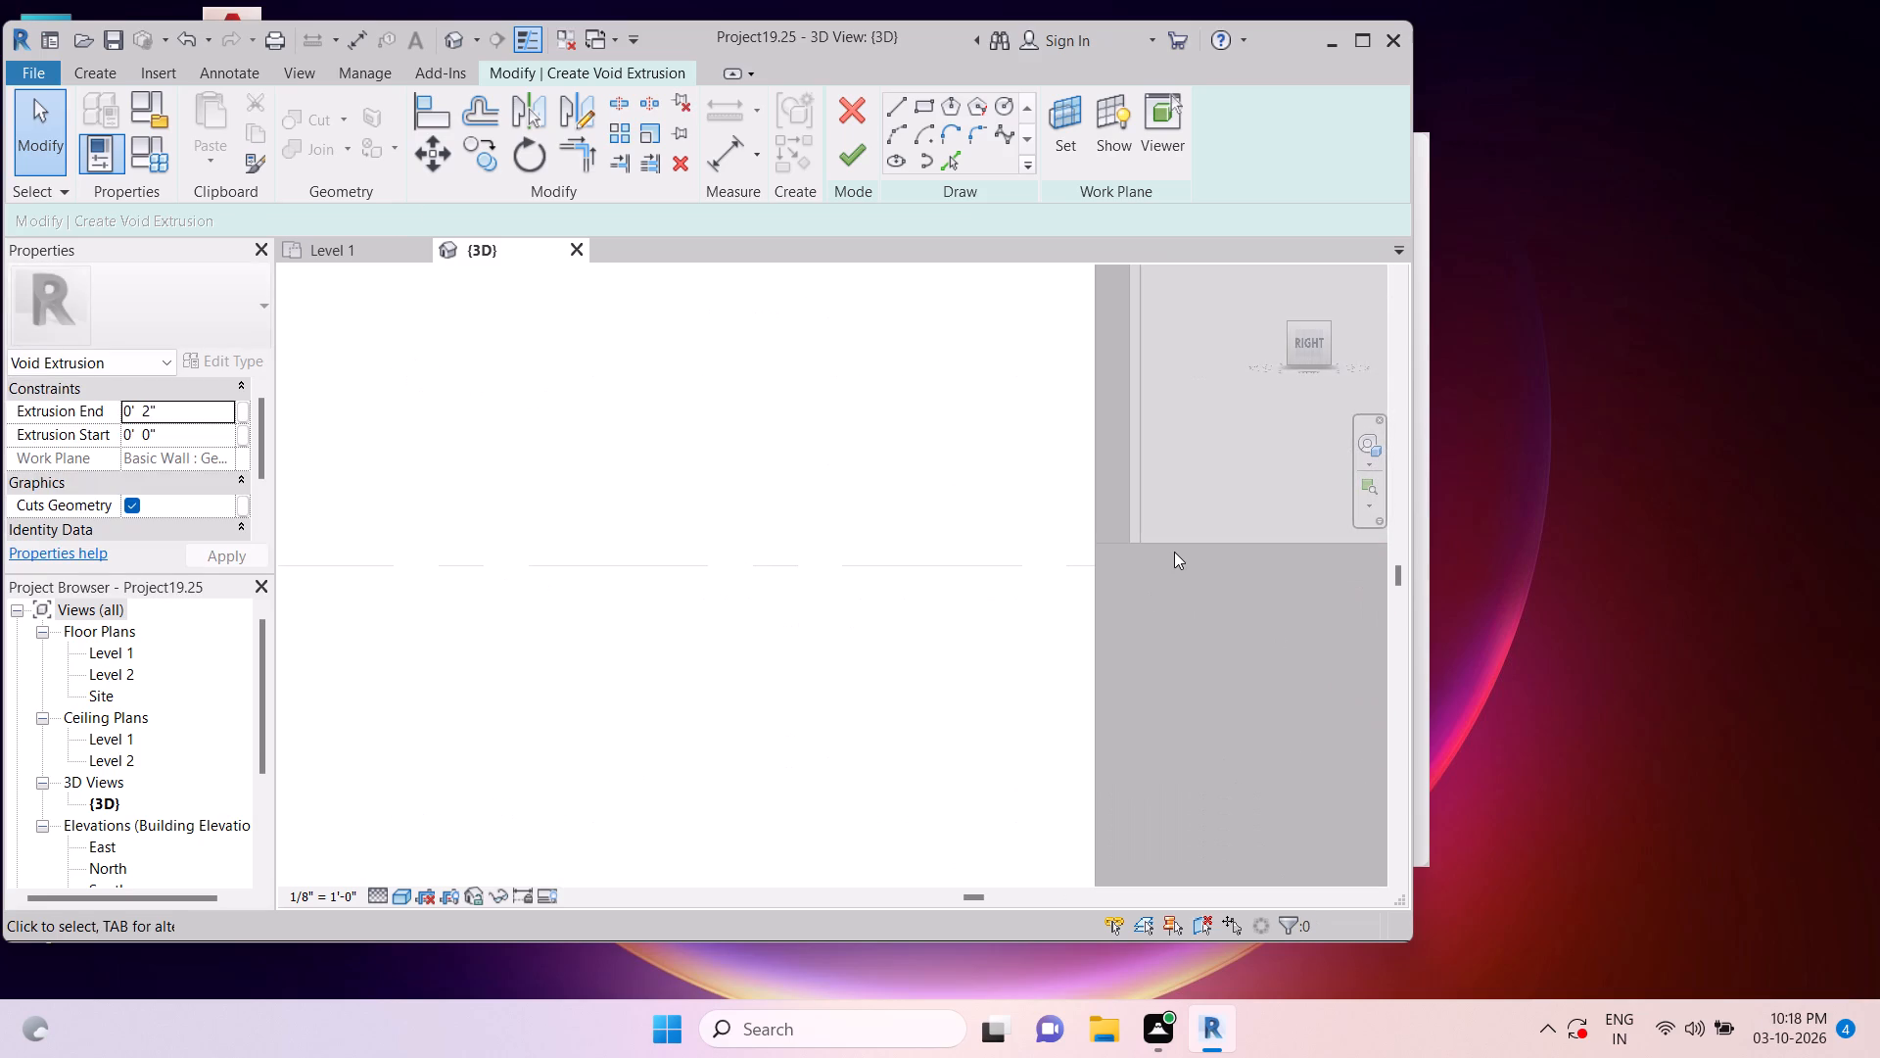
scroll(1142, 528, "down", 4)
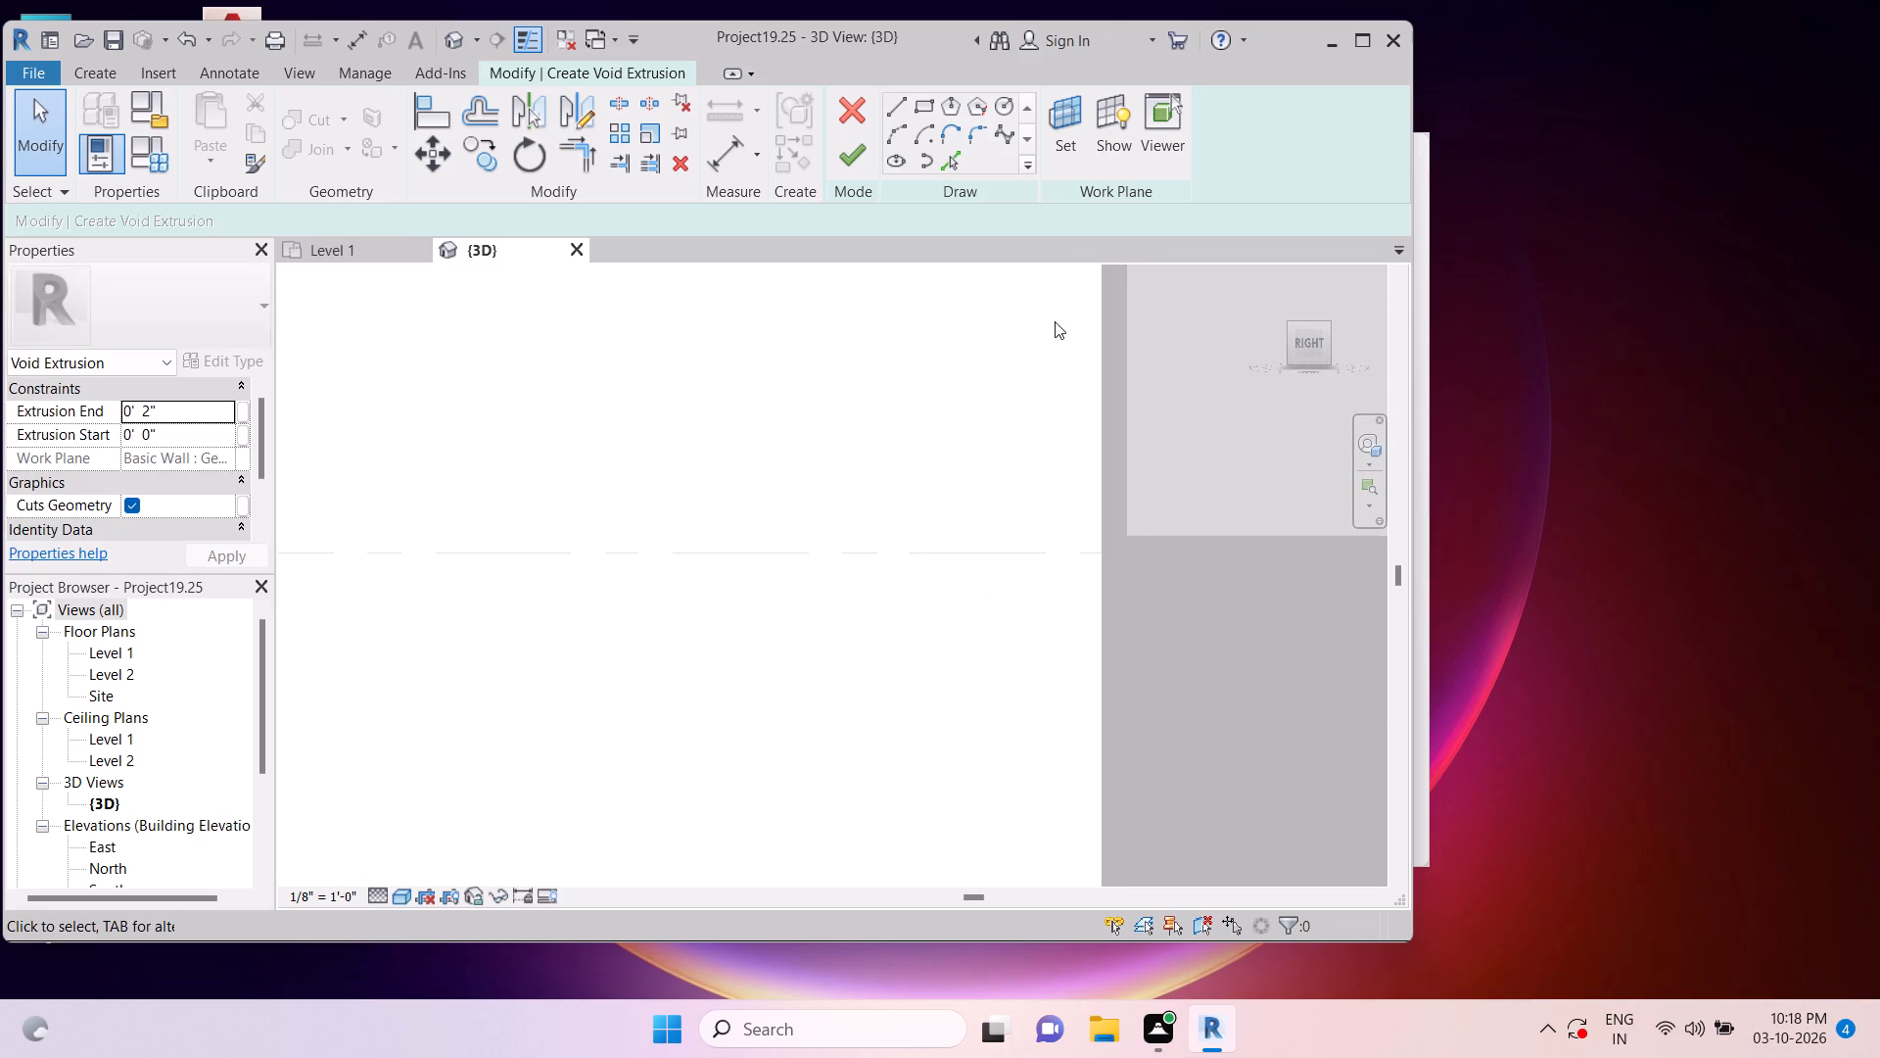
left_click(917, 110)
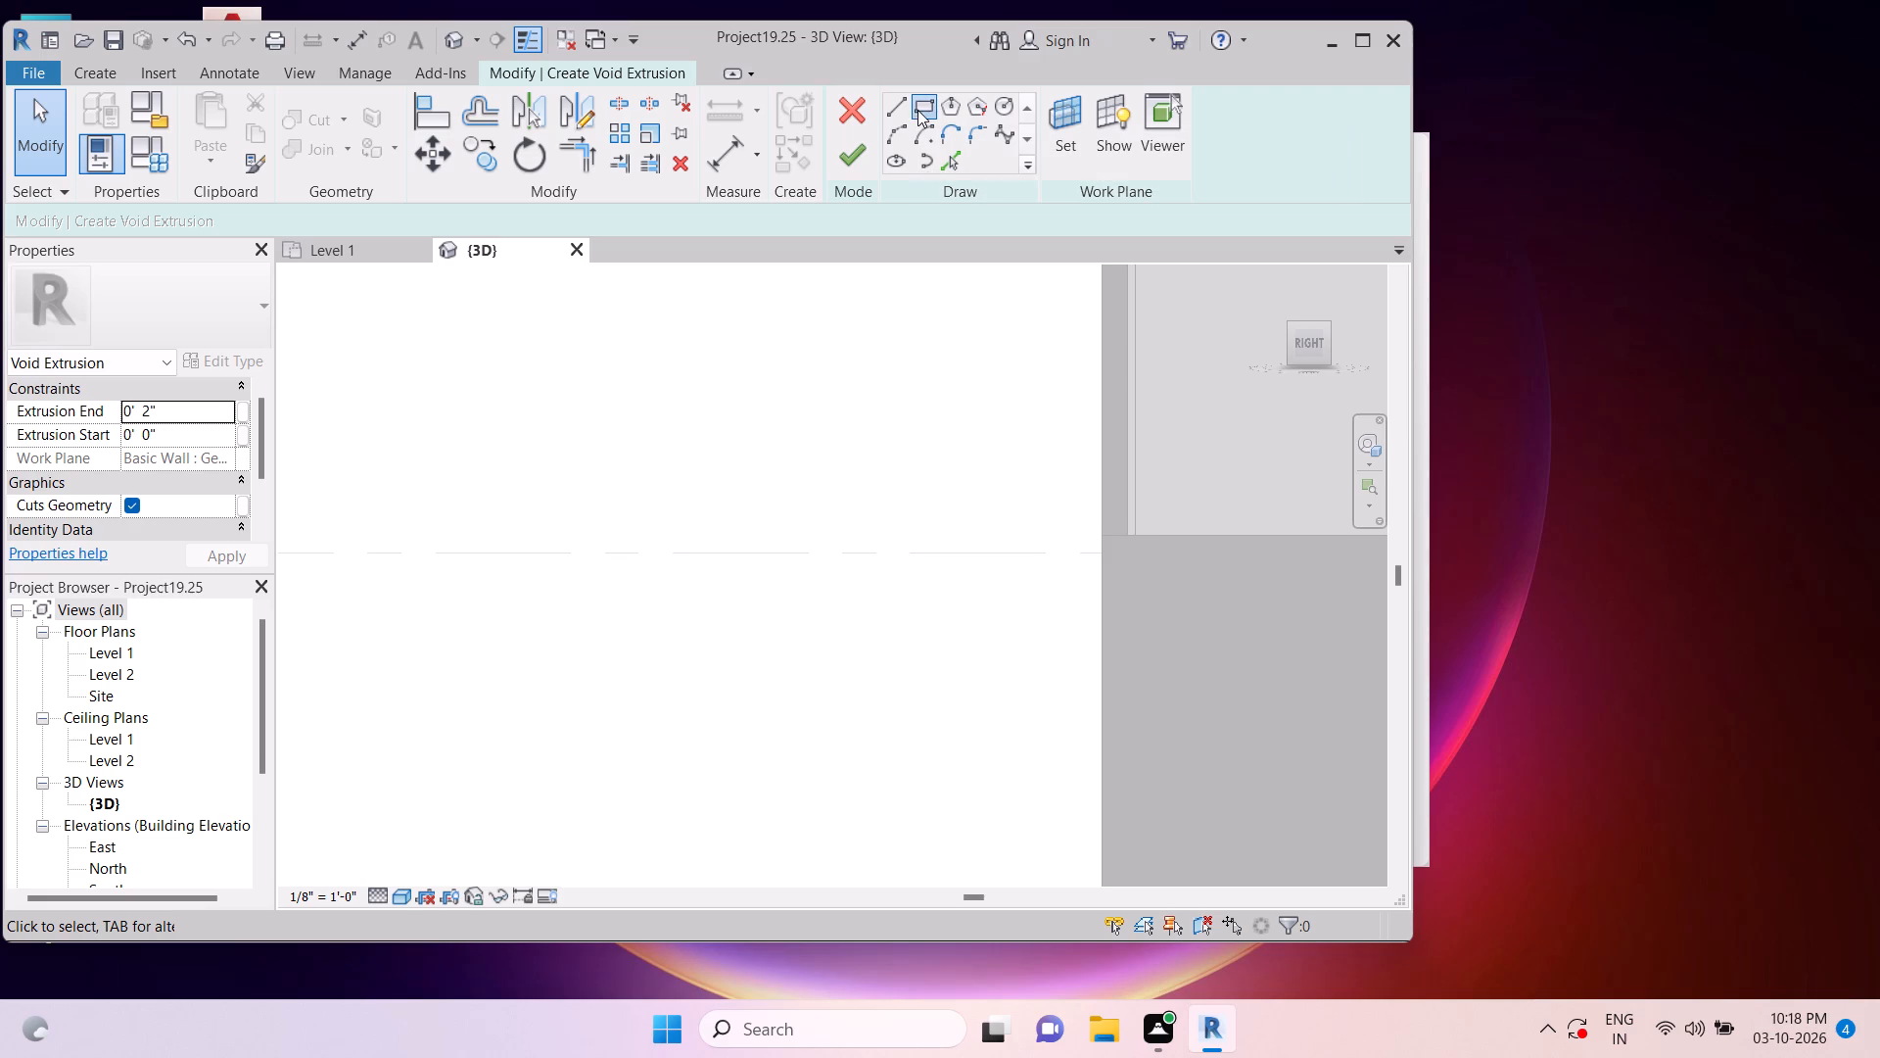
scroll(1109, 532, "up", 9)
left_click(1083, 540)
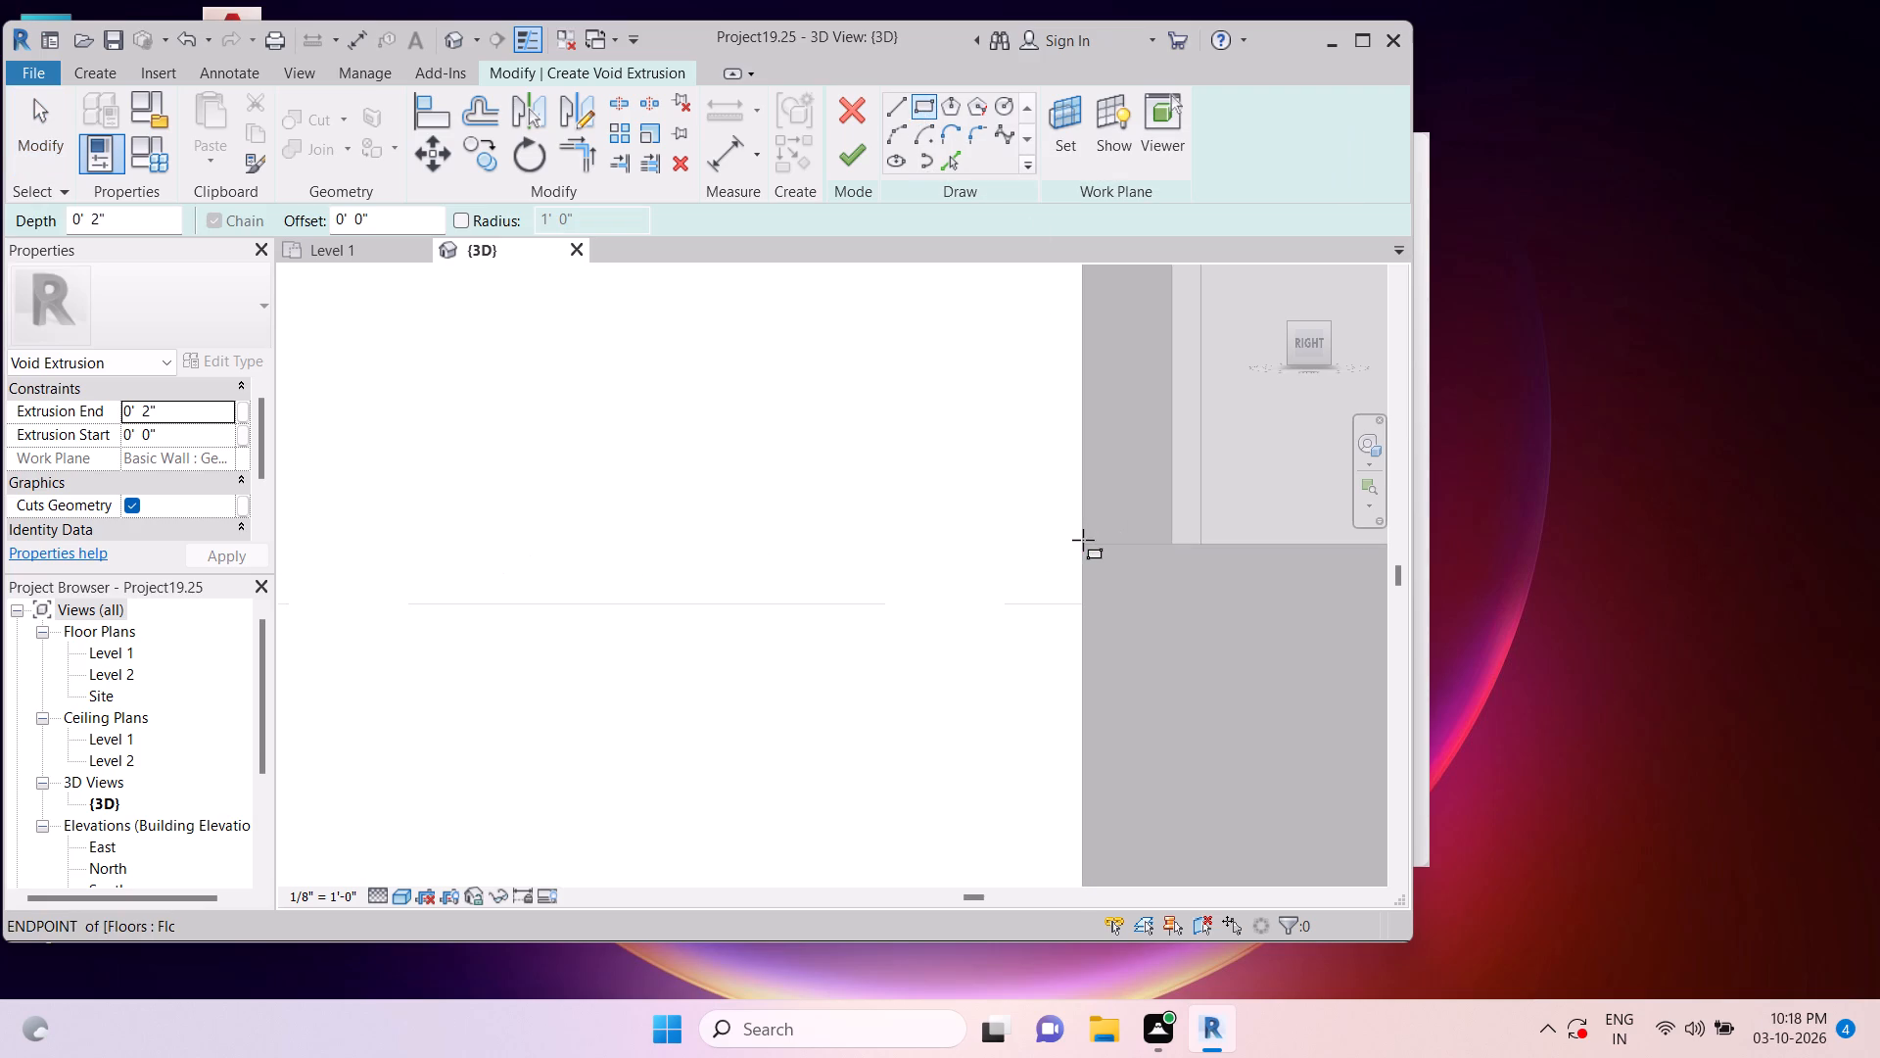
scroll(1083, 540, "down", 13)
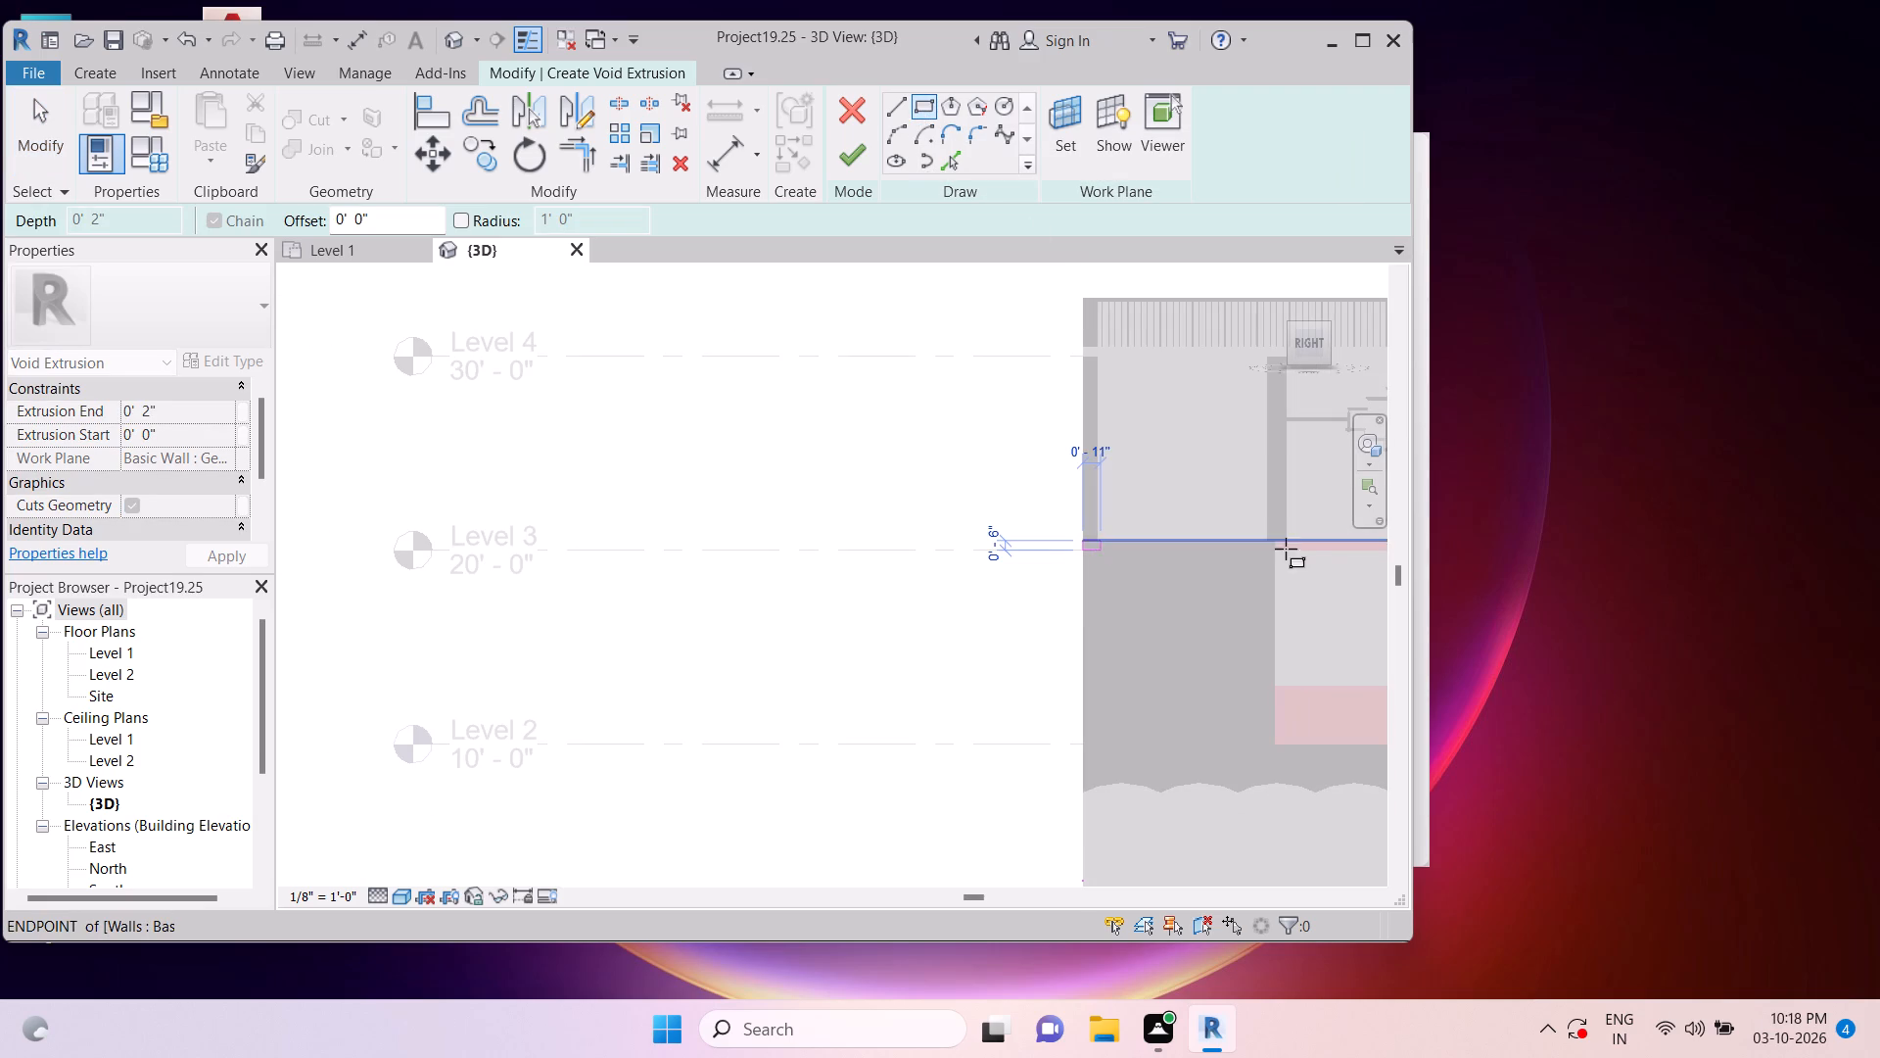
left_click(1279, 554)
key("Escape")
scroll(1277, 553, "up", 11)
key("Escape")
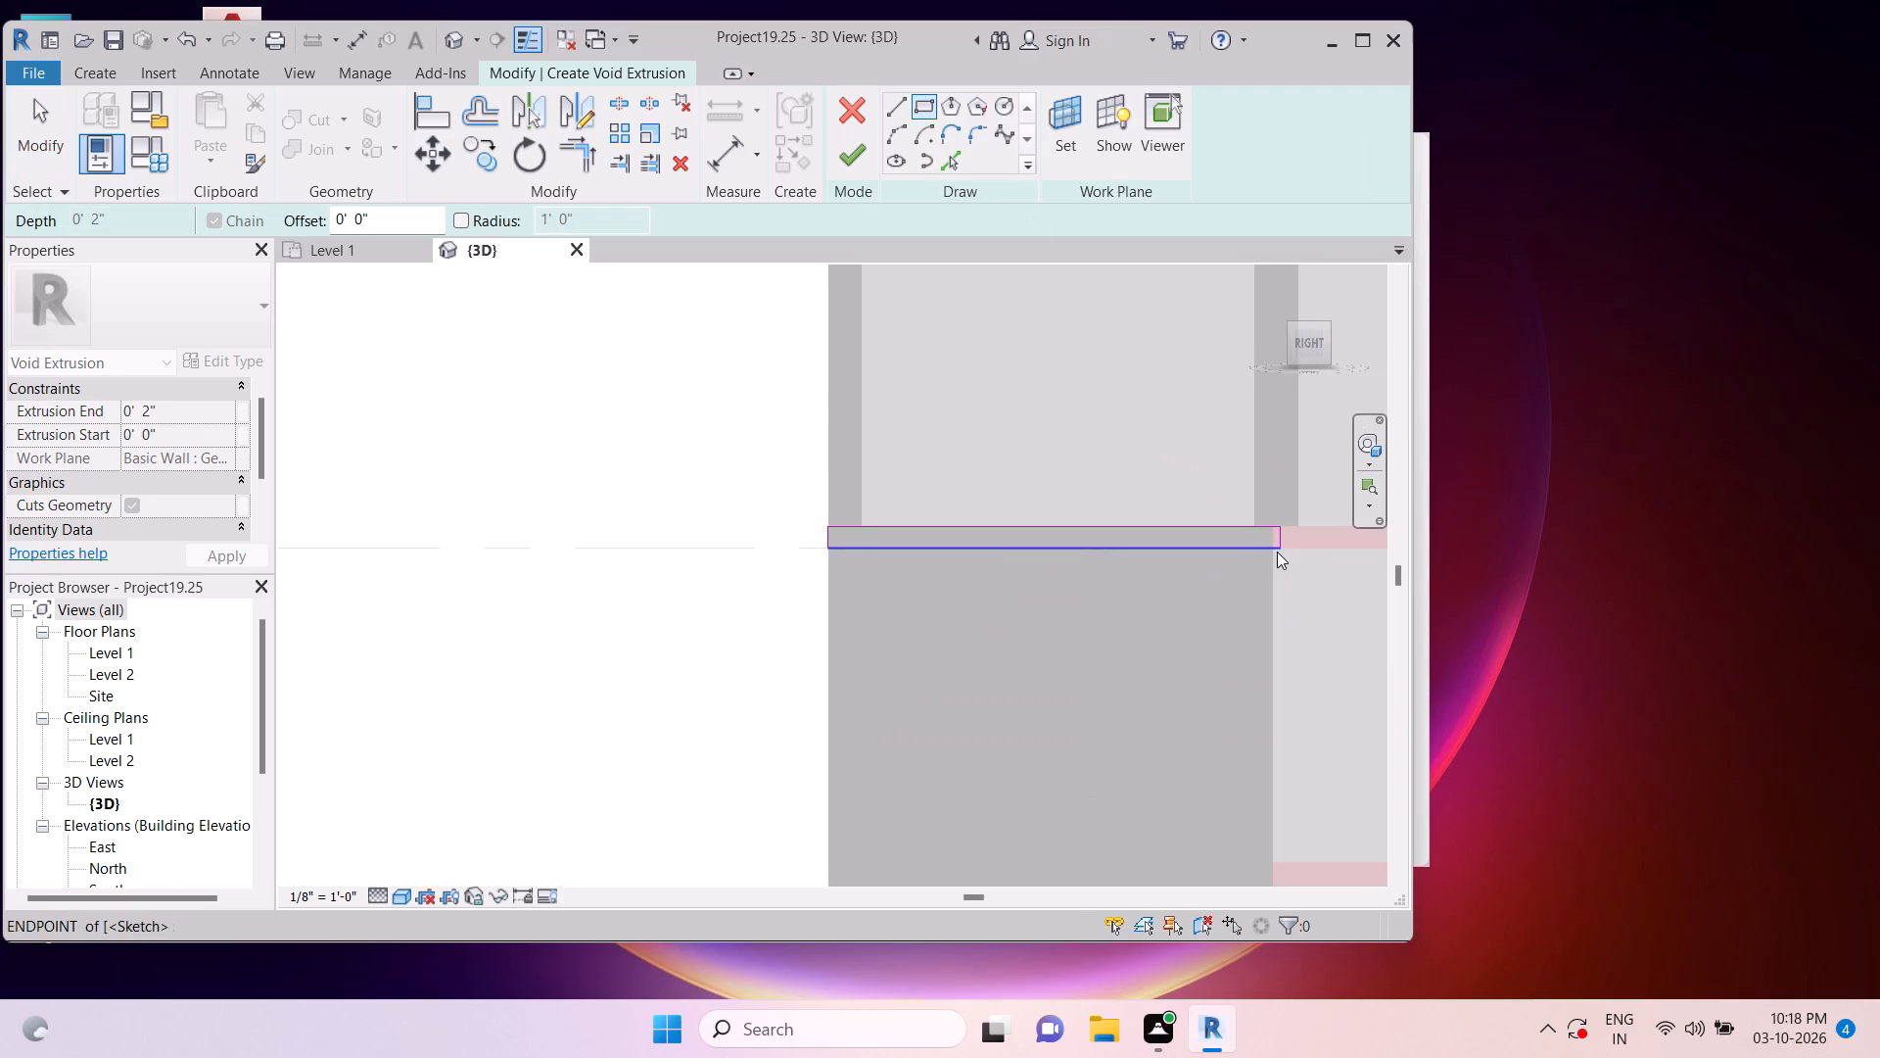
scroll(1277, 552, "up", 4)
key("Escape")
key("Escape")
Set the rectangle's height to 2" by moving its lower edge.
left_click(1266, 544)
scroll(1266, 544, "down", 2)
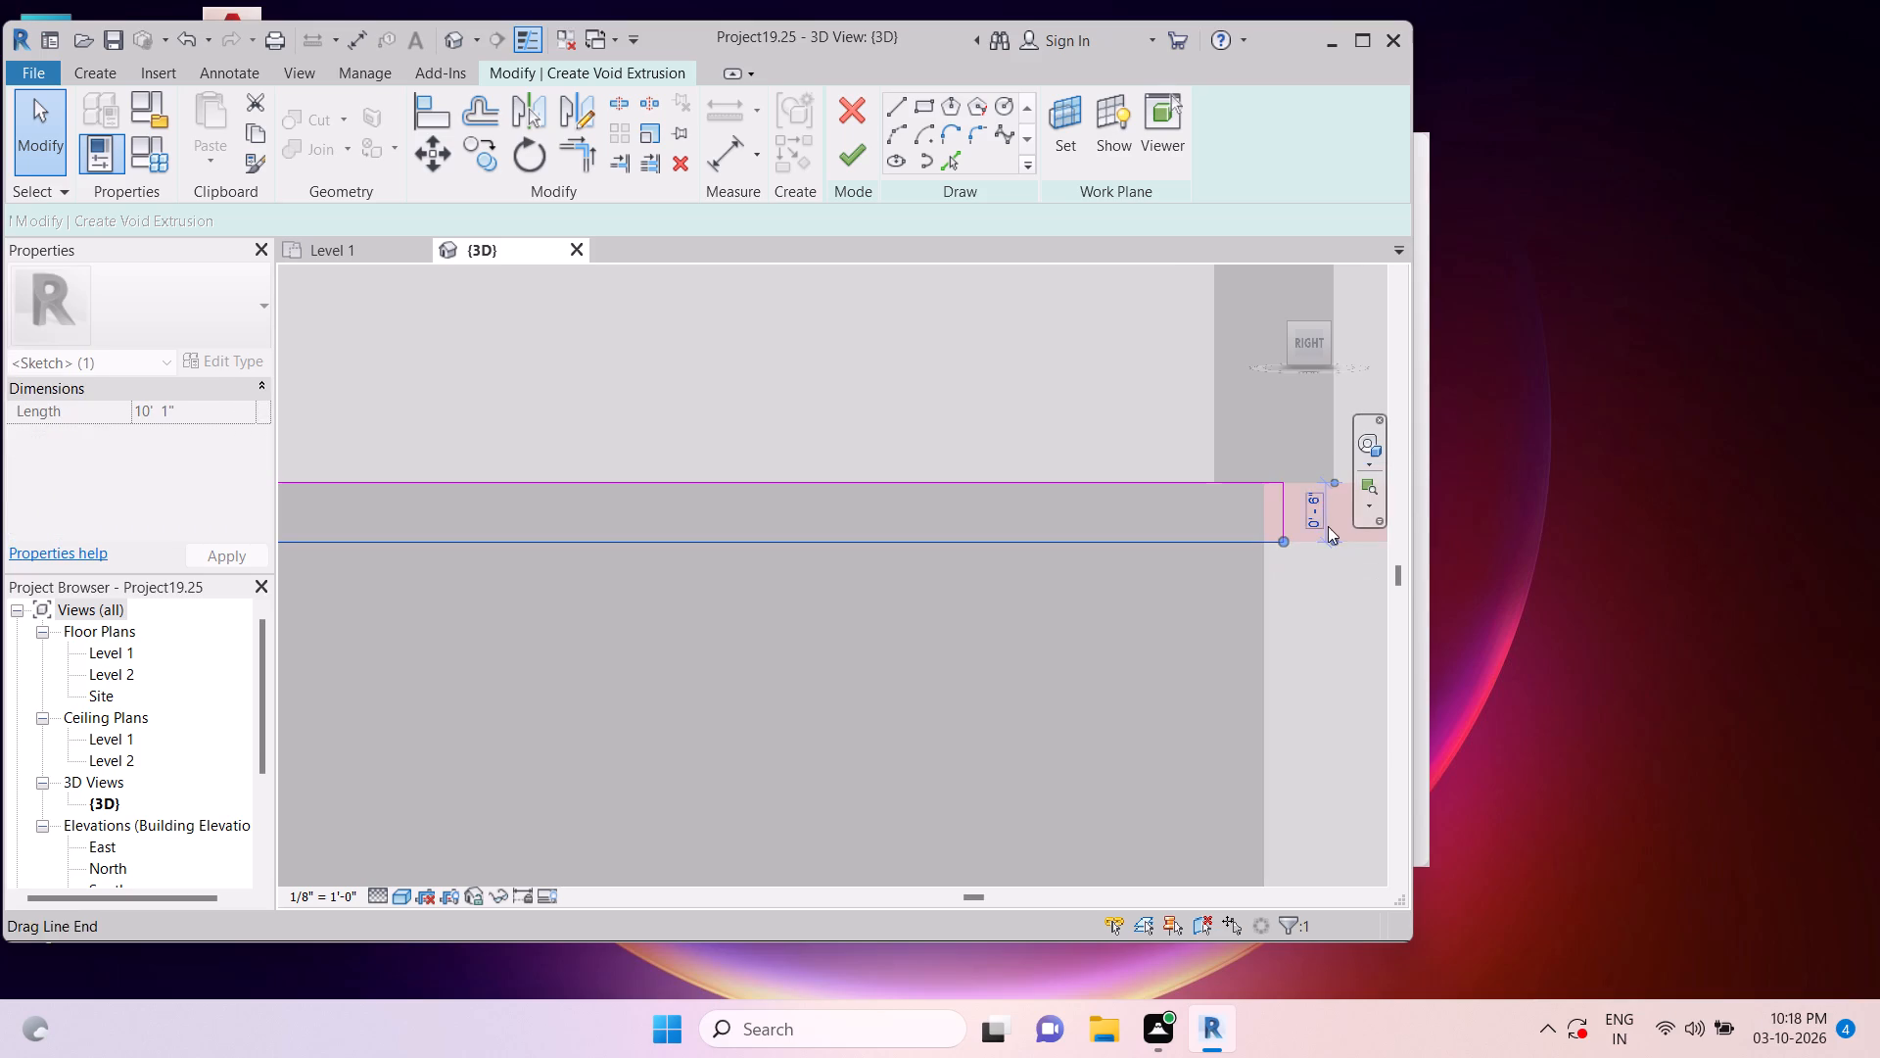
left_click(1316, 516)
key("2")
key("shift+quotedbl")
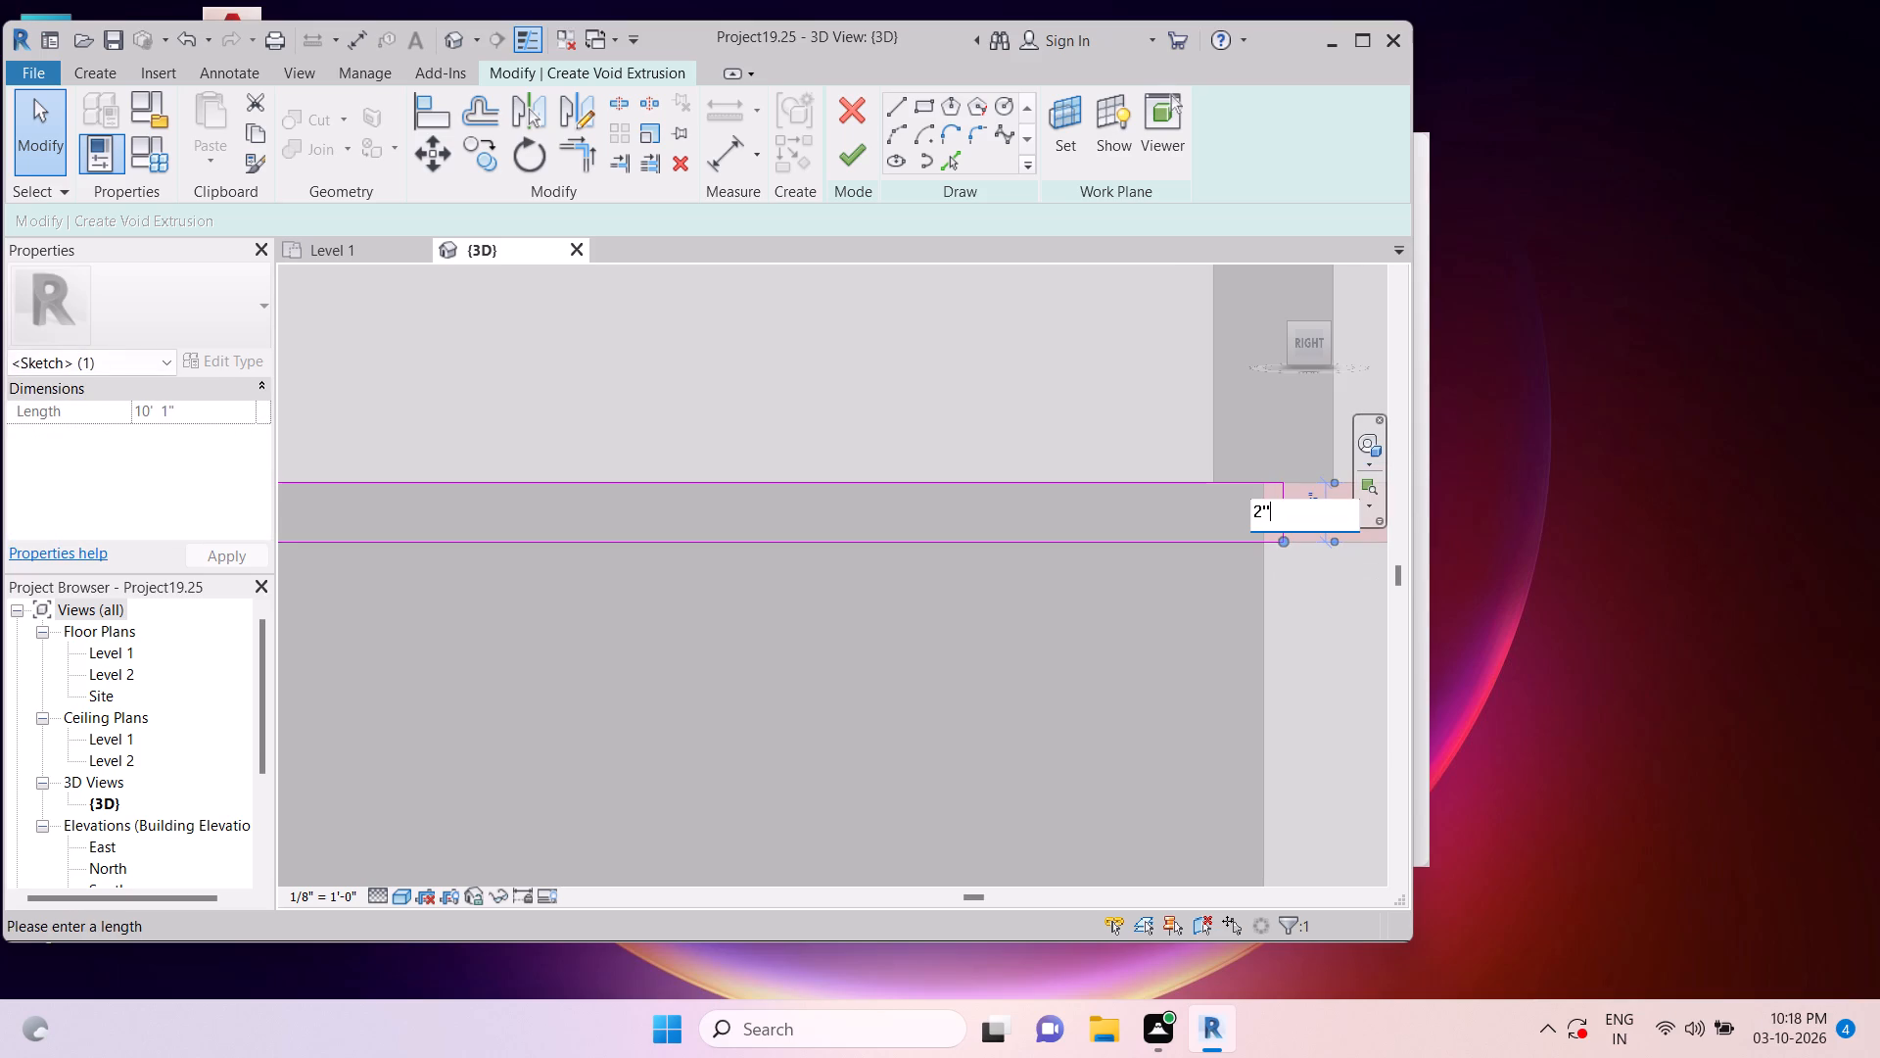
key("Return")
key("Escape")
key("Escape")
key("Escape")
Copy the 2" strip outline at the top of the facade panel 5" downward, with multiple copies enabled.
key("Tab")
left_click(1284, 496)
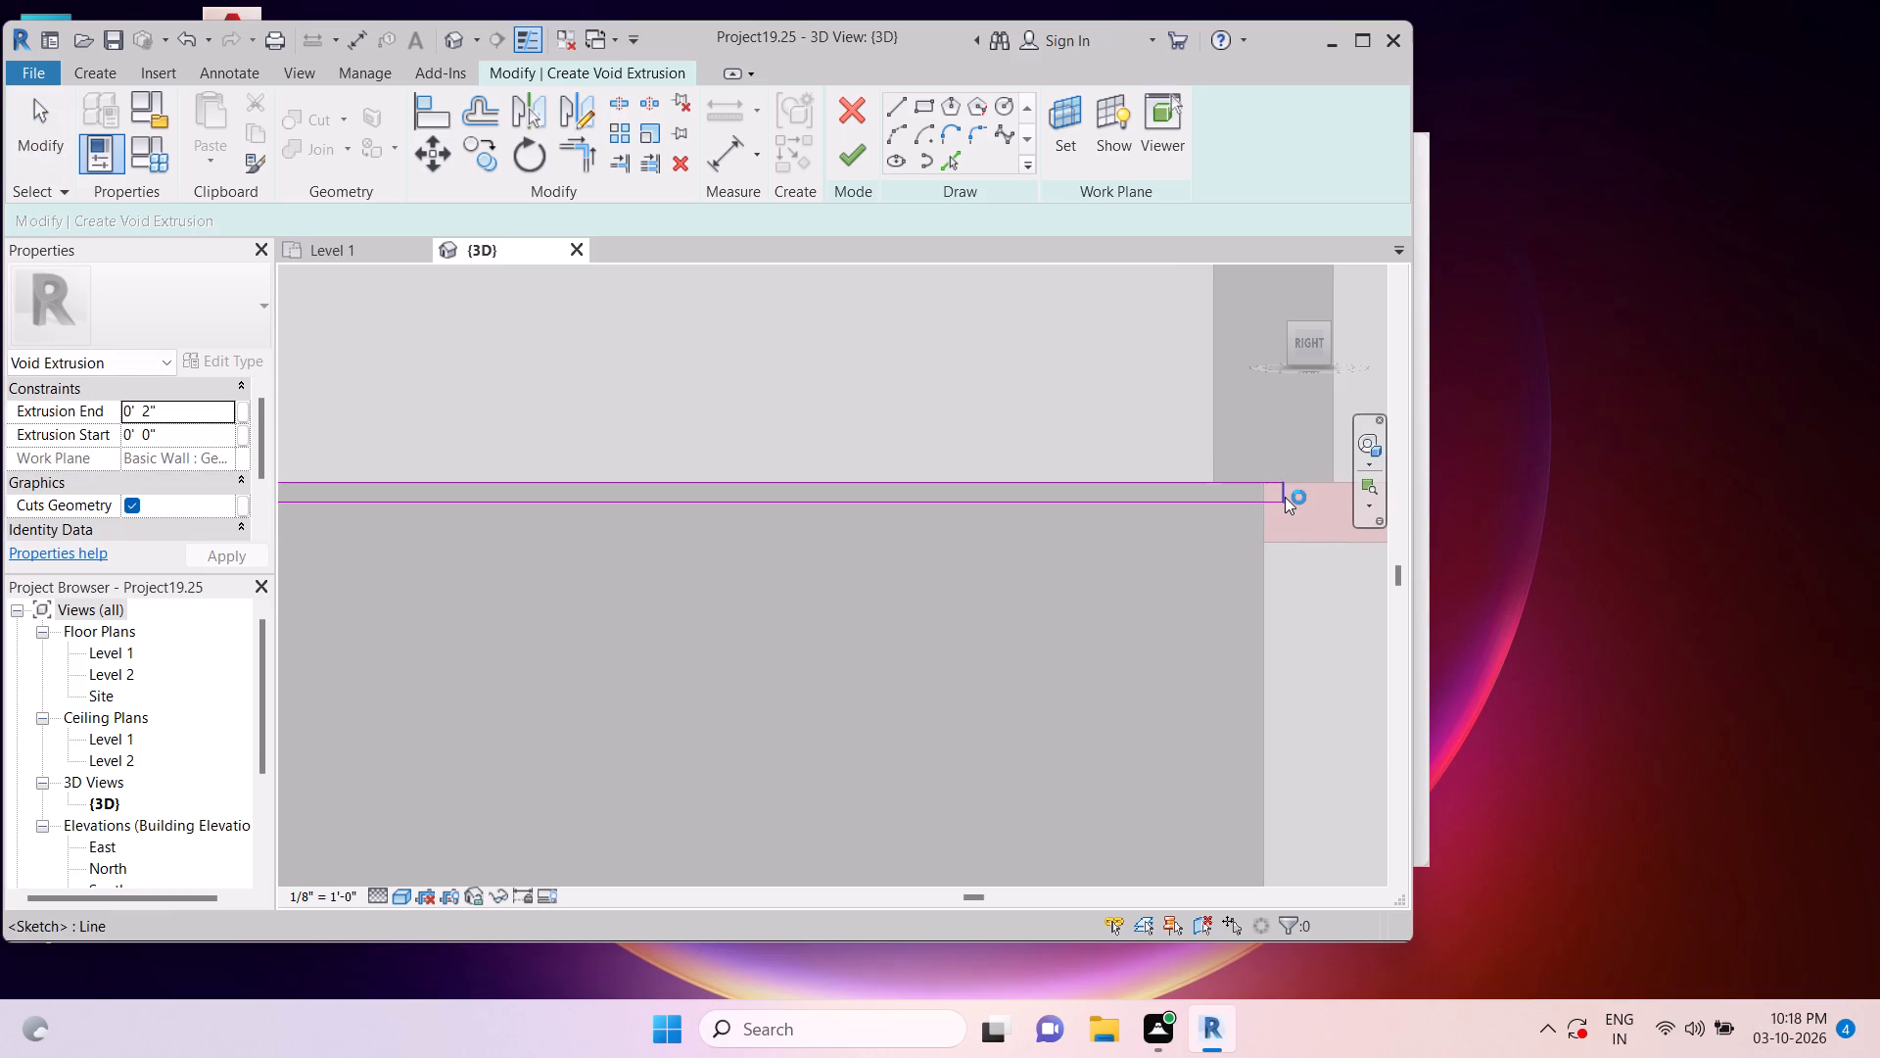
left_click(495, 150)
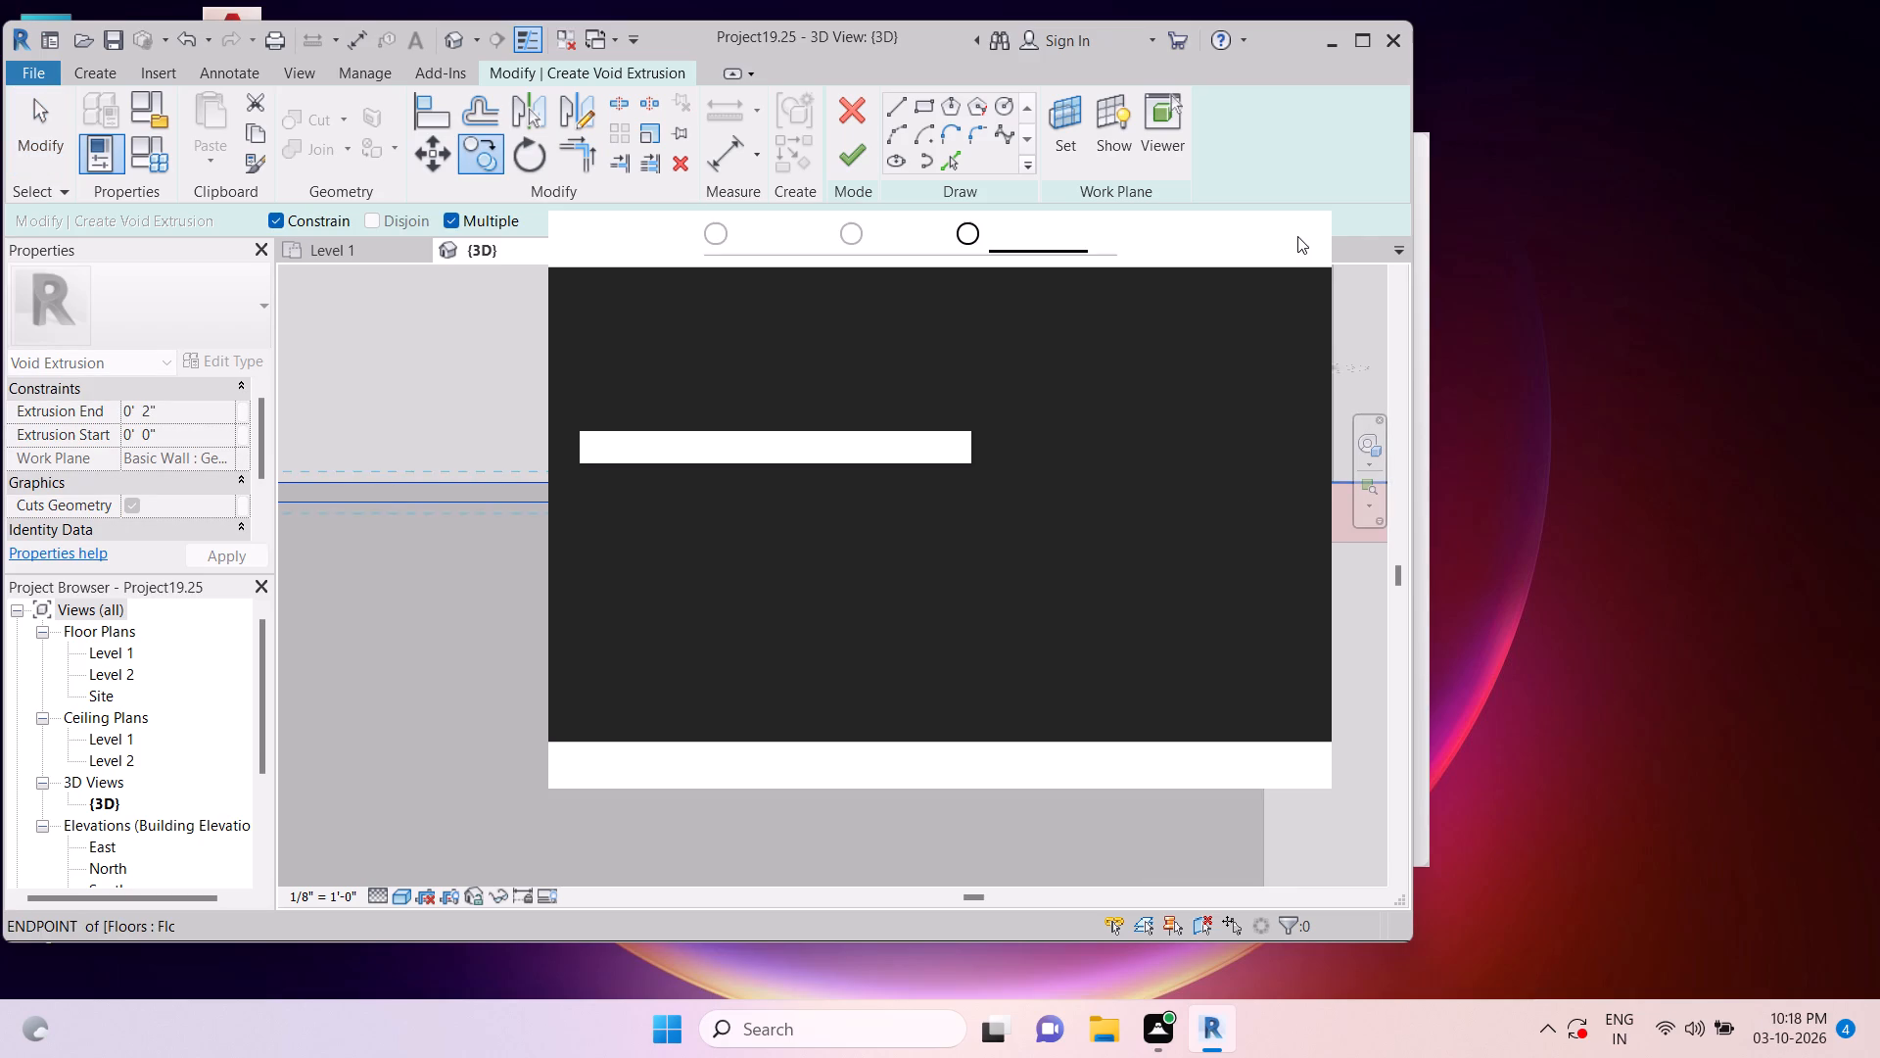
left_click(1299, 231)
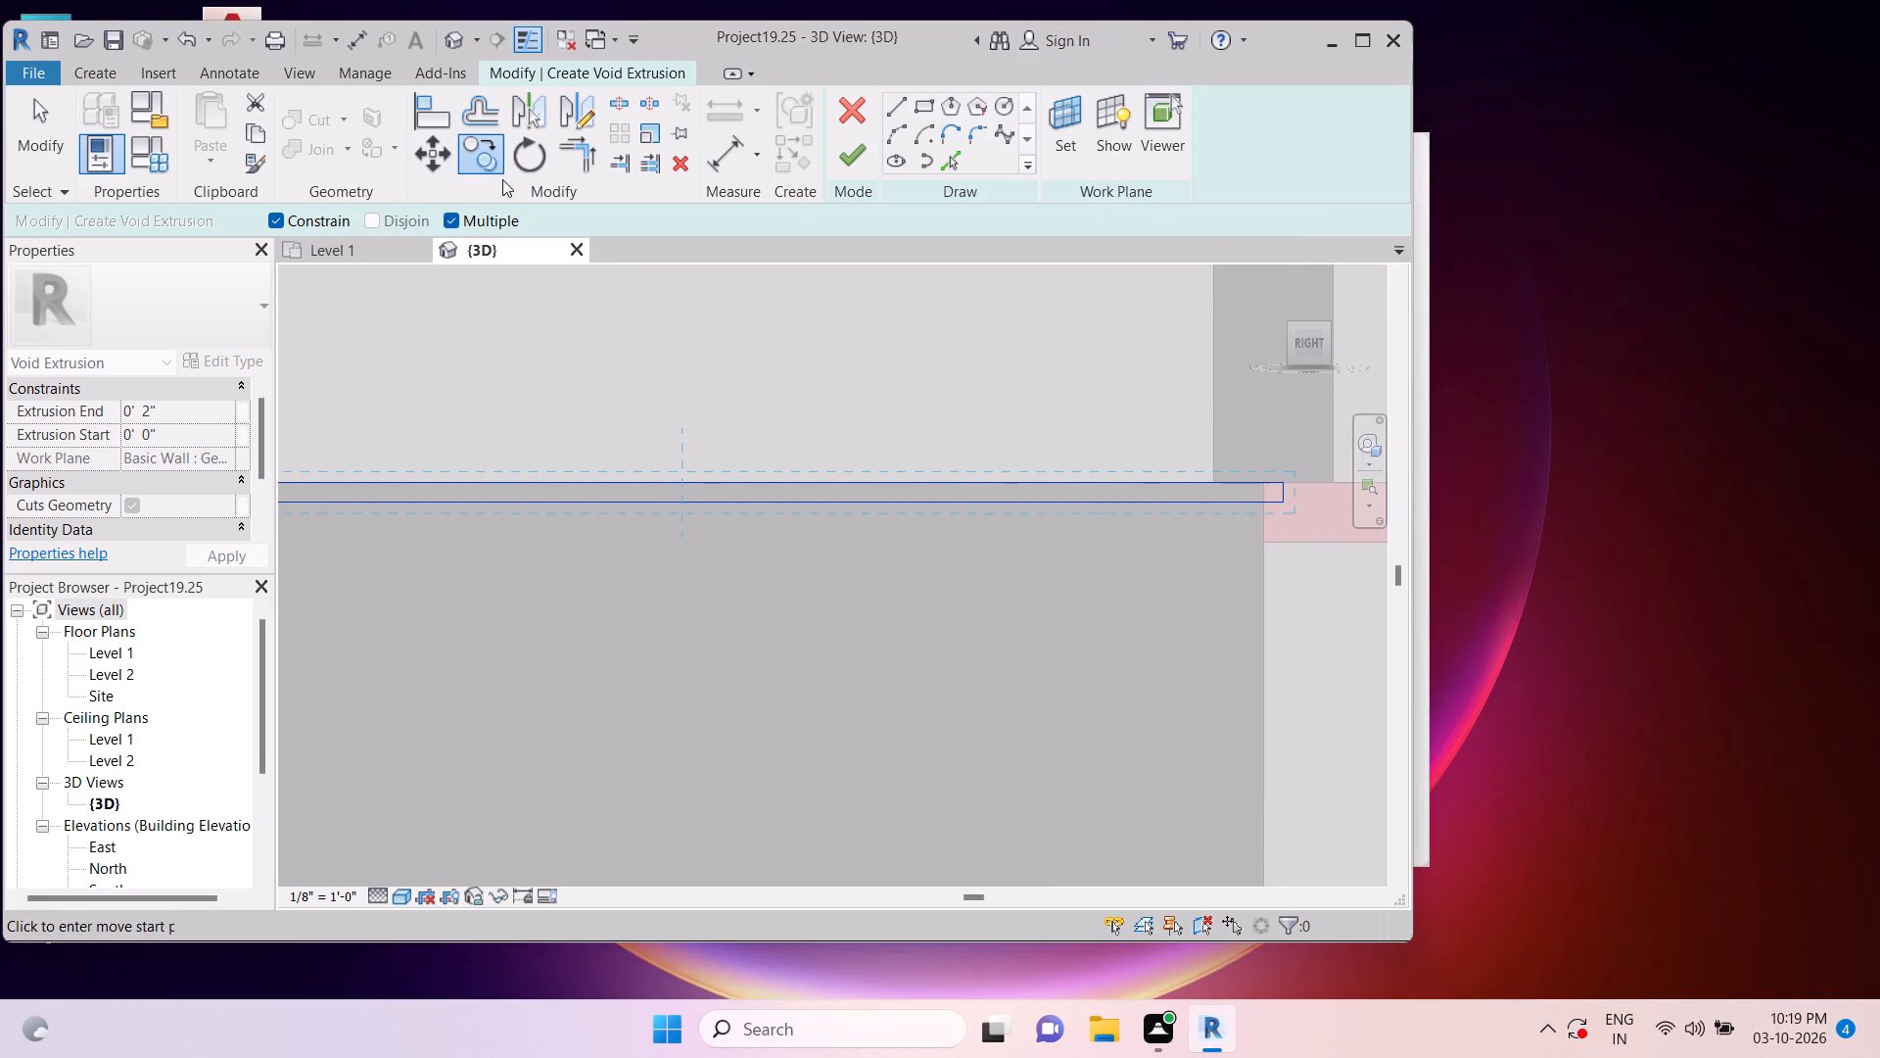
left_click(1283, 482)
scroll(1283, 482, "down", 8)
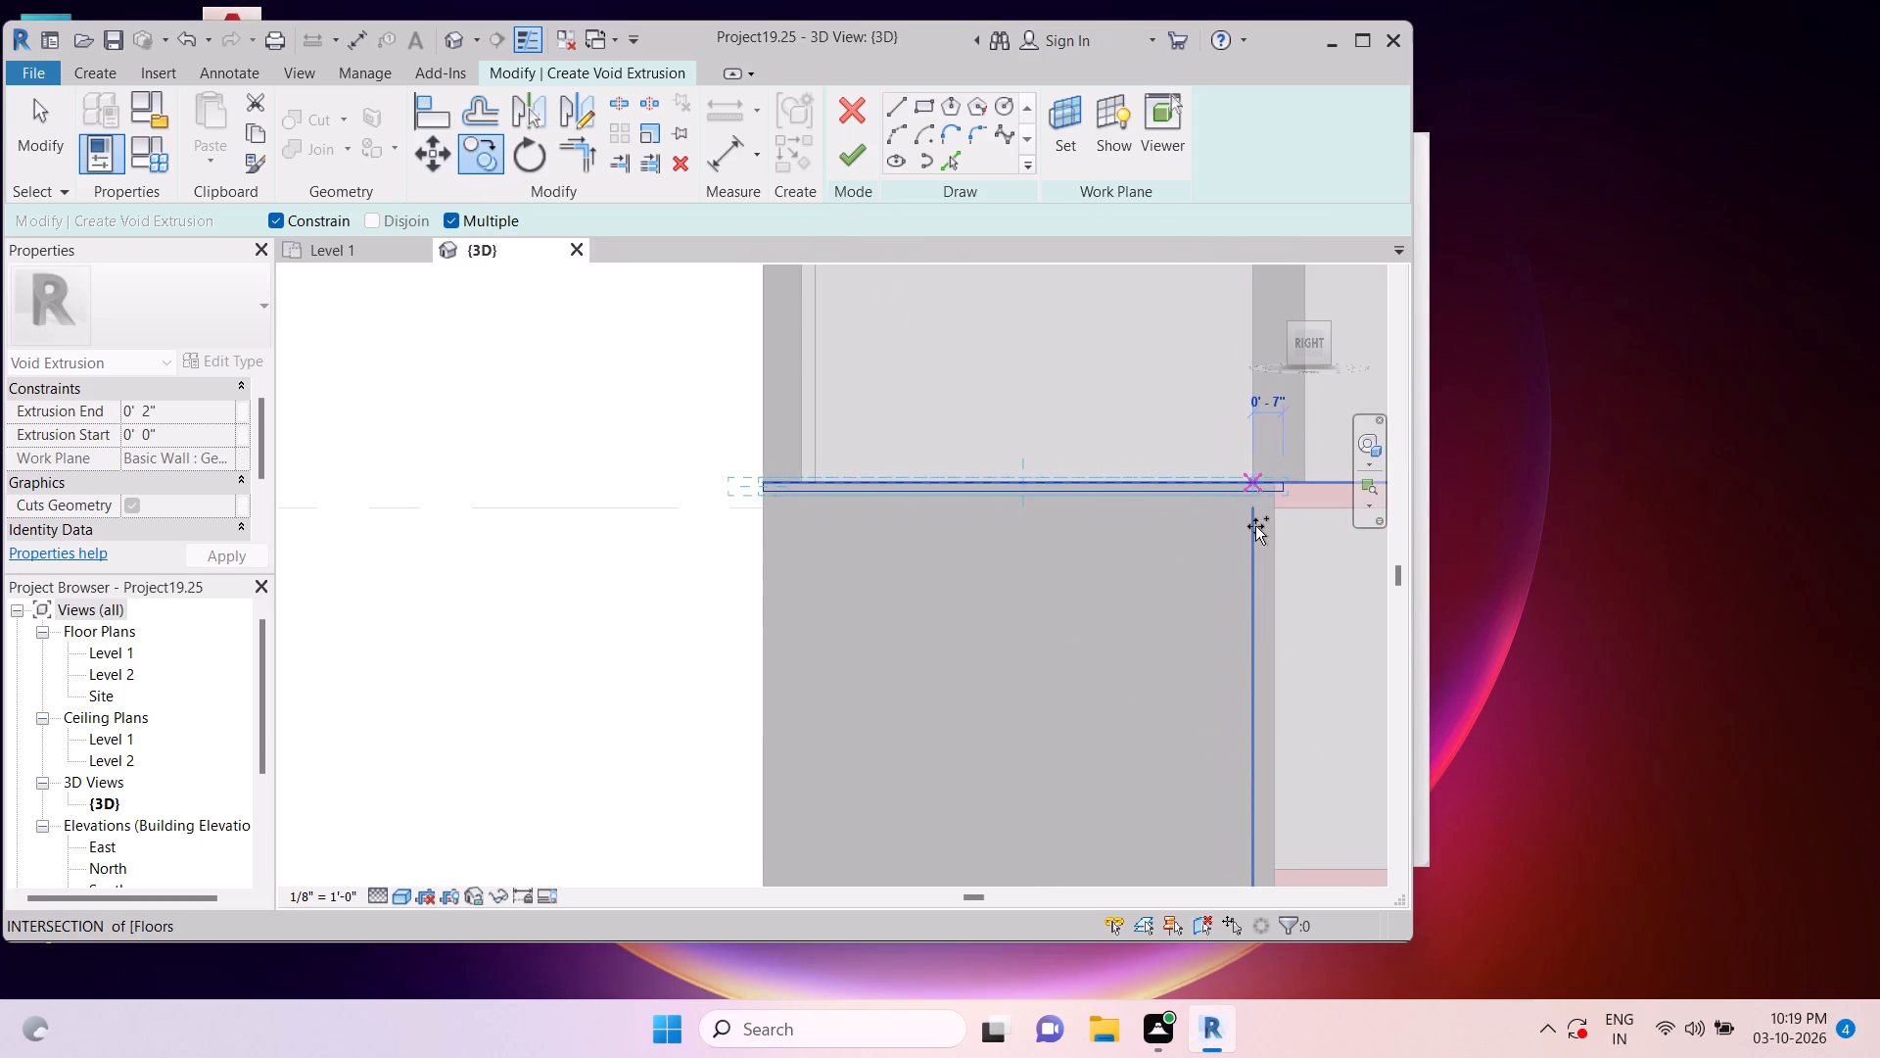
scroll(1255, 526, "down", 3)
middle_click_drag(1255, 522, 1253, 358)
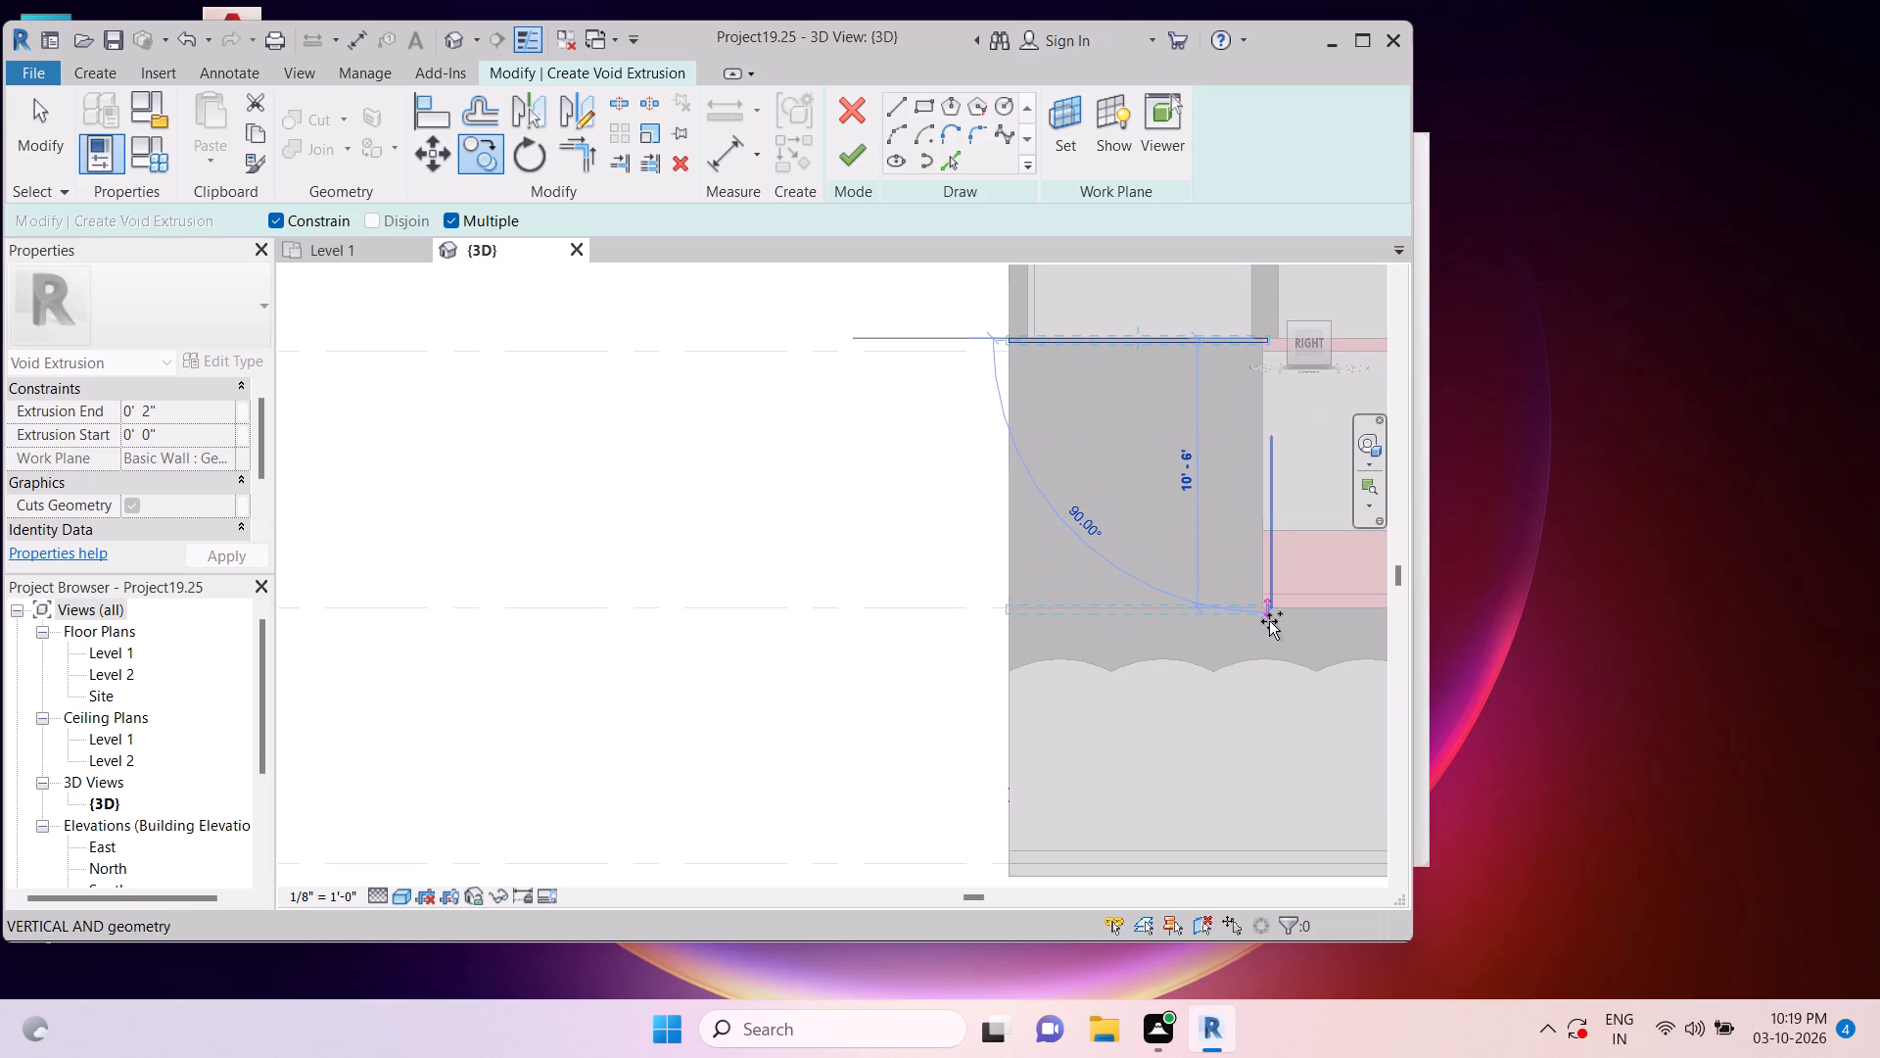
key("5")
key("shift+quotedbl")
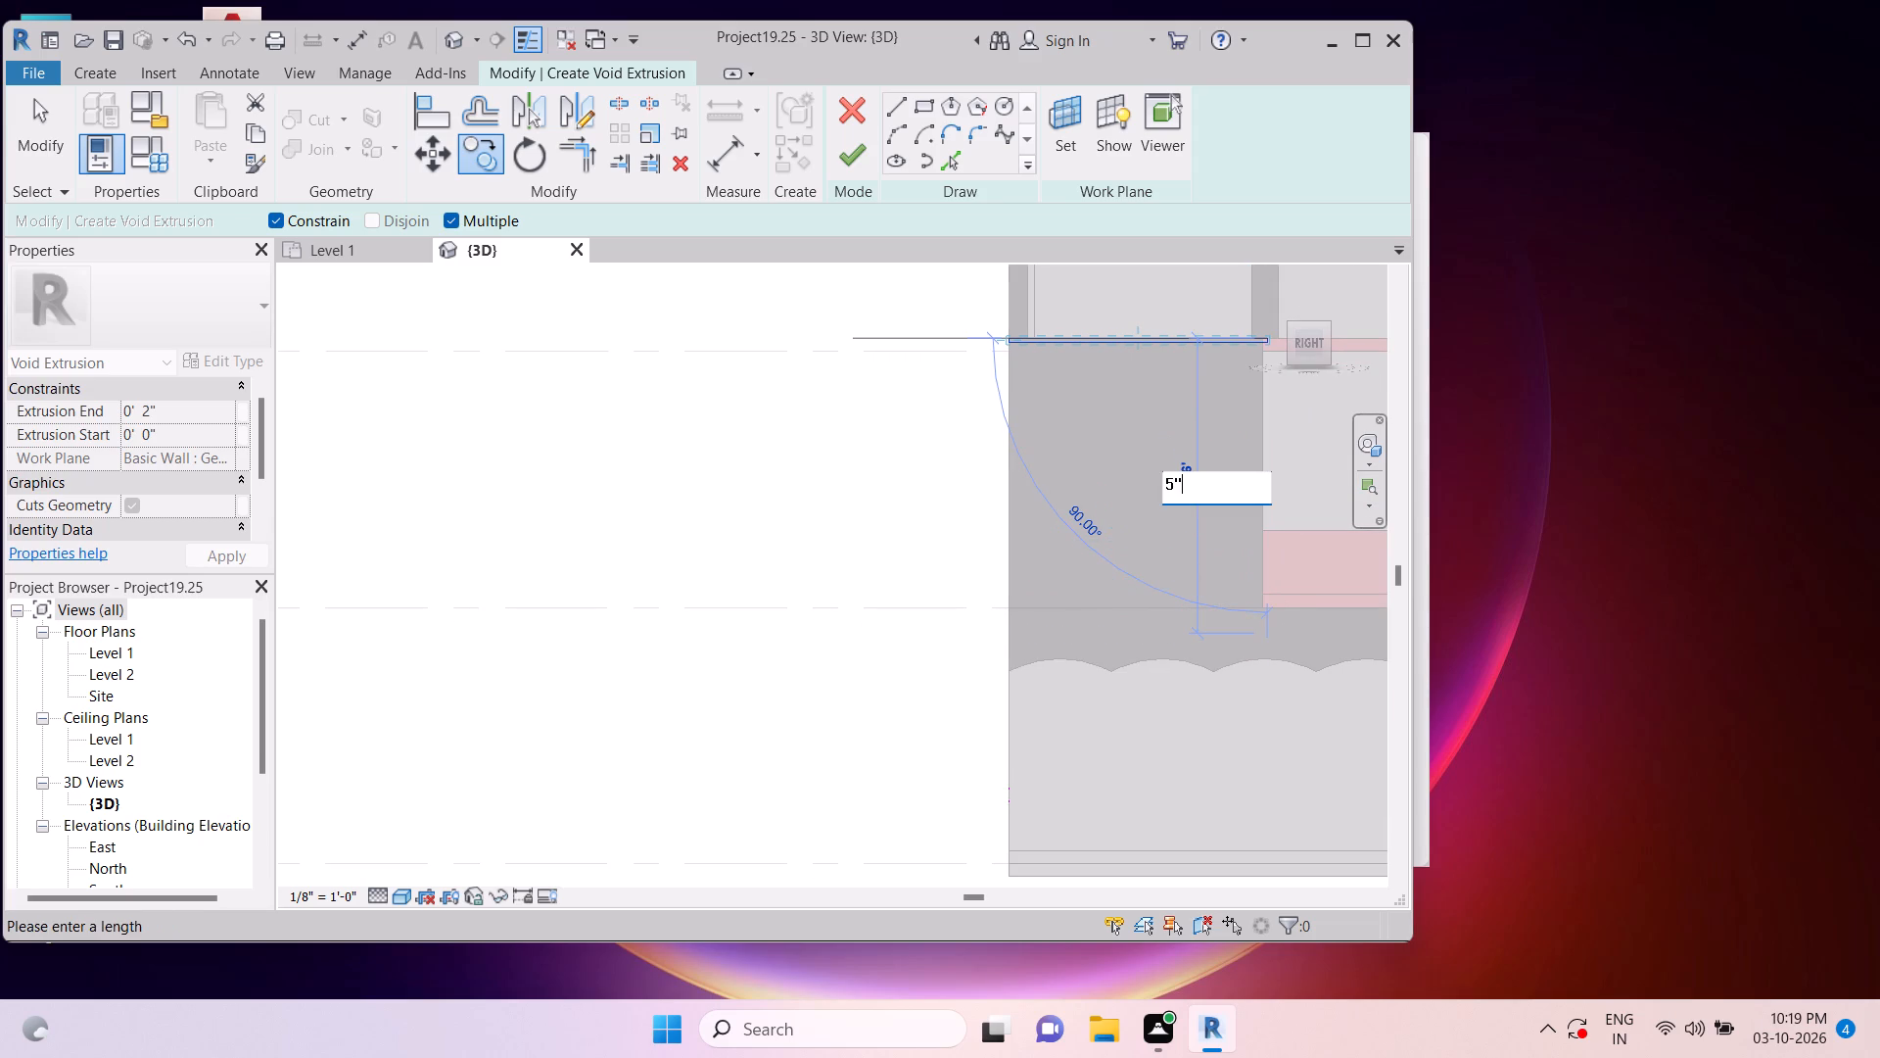
key("Return")
Place six more copies of the strip outline down the panel, each 5" below the previous one.
key("5")
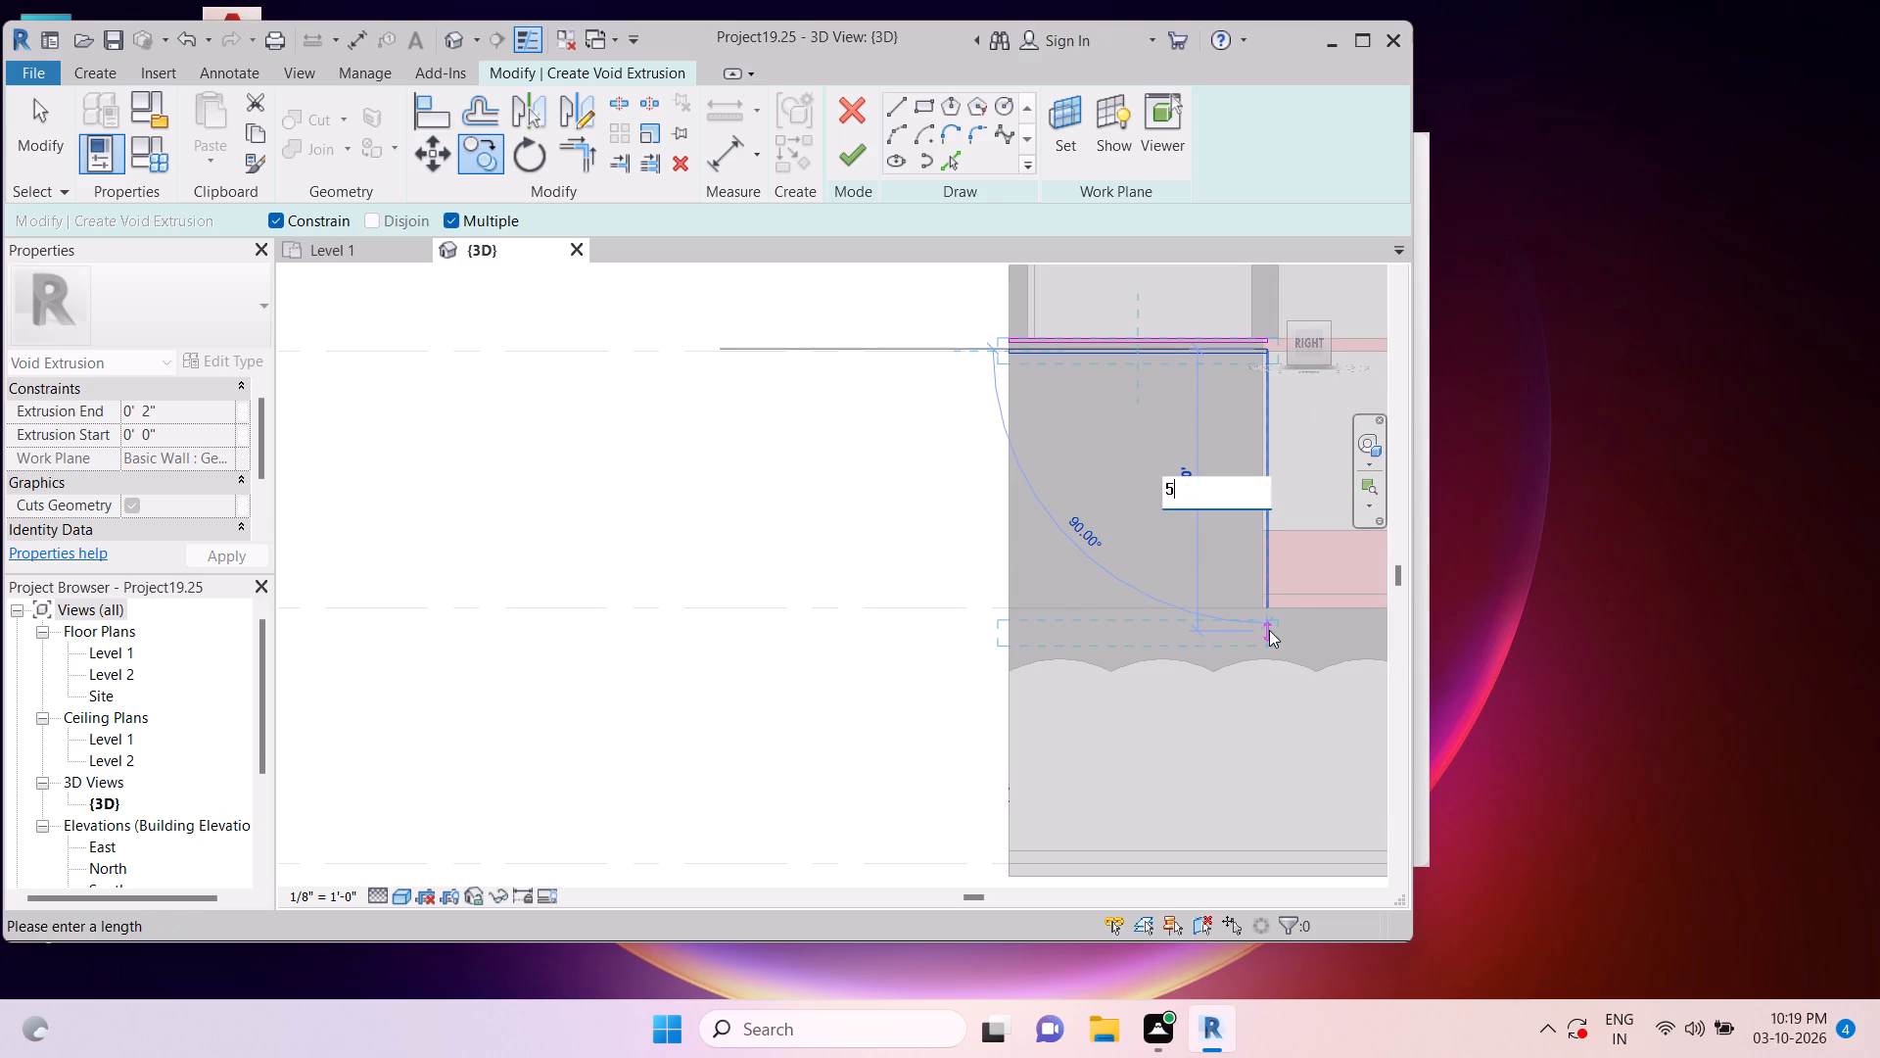
key("shift+quotedbl")
key("Return")
key("5")
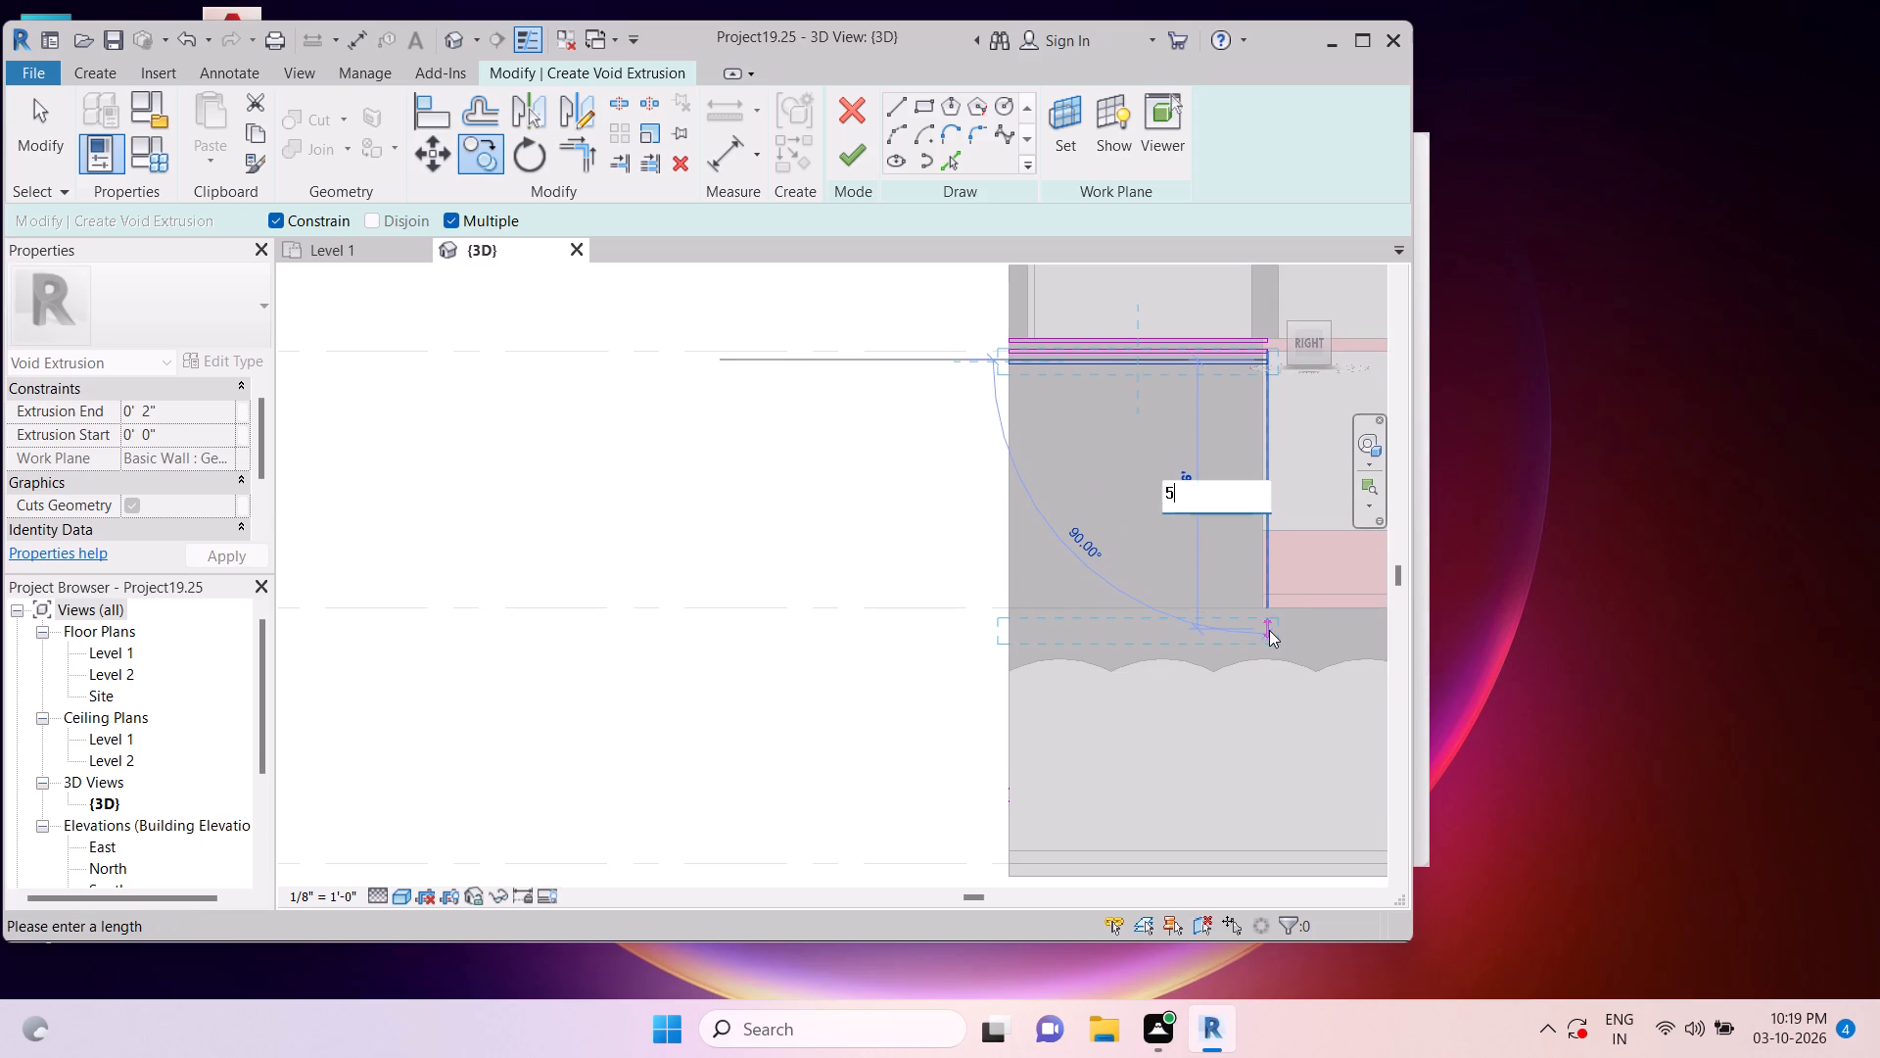
key("shift+quotedbl")
key("Return")
type("5\"")
key("Return")
type("5\"")
key("Return")
type("5\"")
key("Return")
type("5;'")
key("Return")
key("Escape")
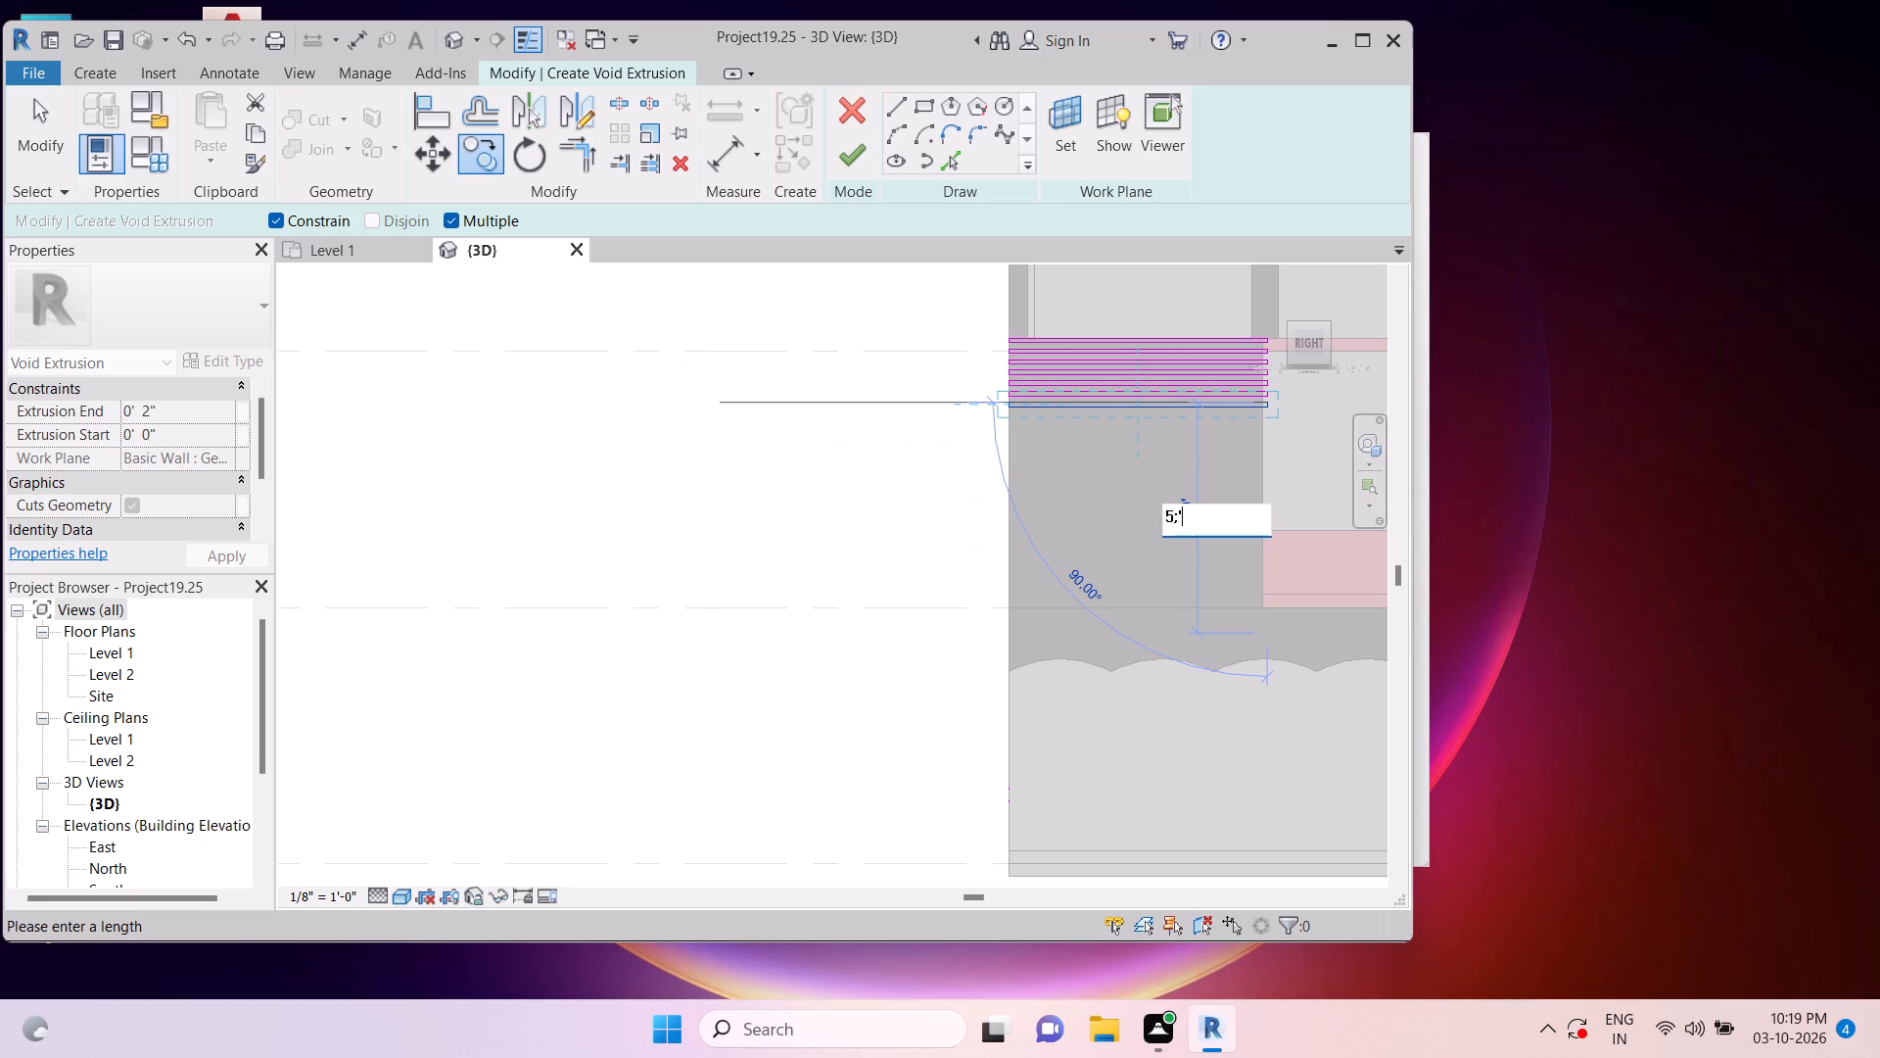
left_click(1202, 524)
key("BackSpace")
key("BackSpace")
key("shift+quotedbl")
key("Return")
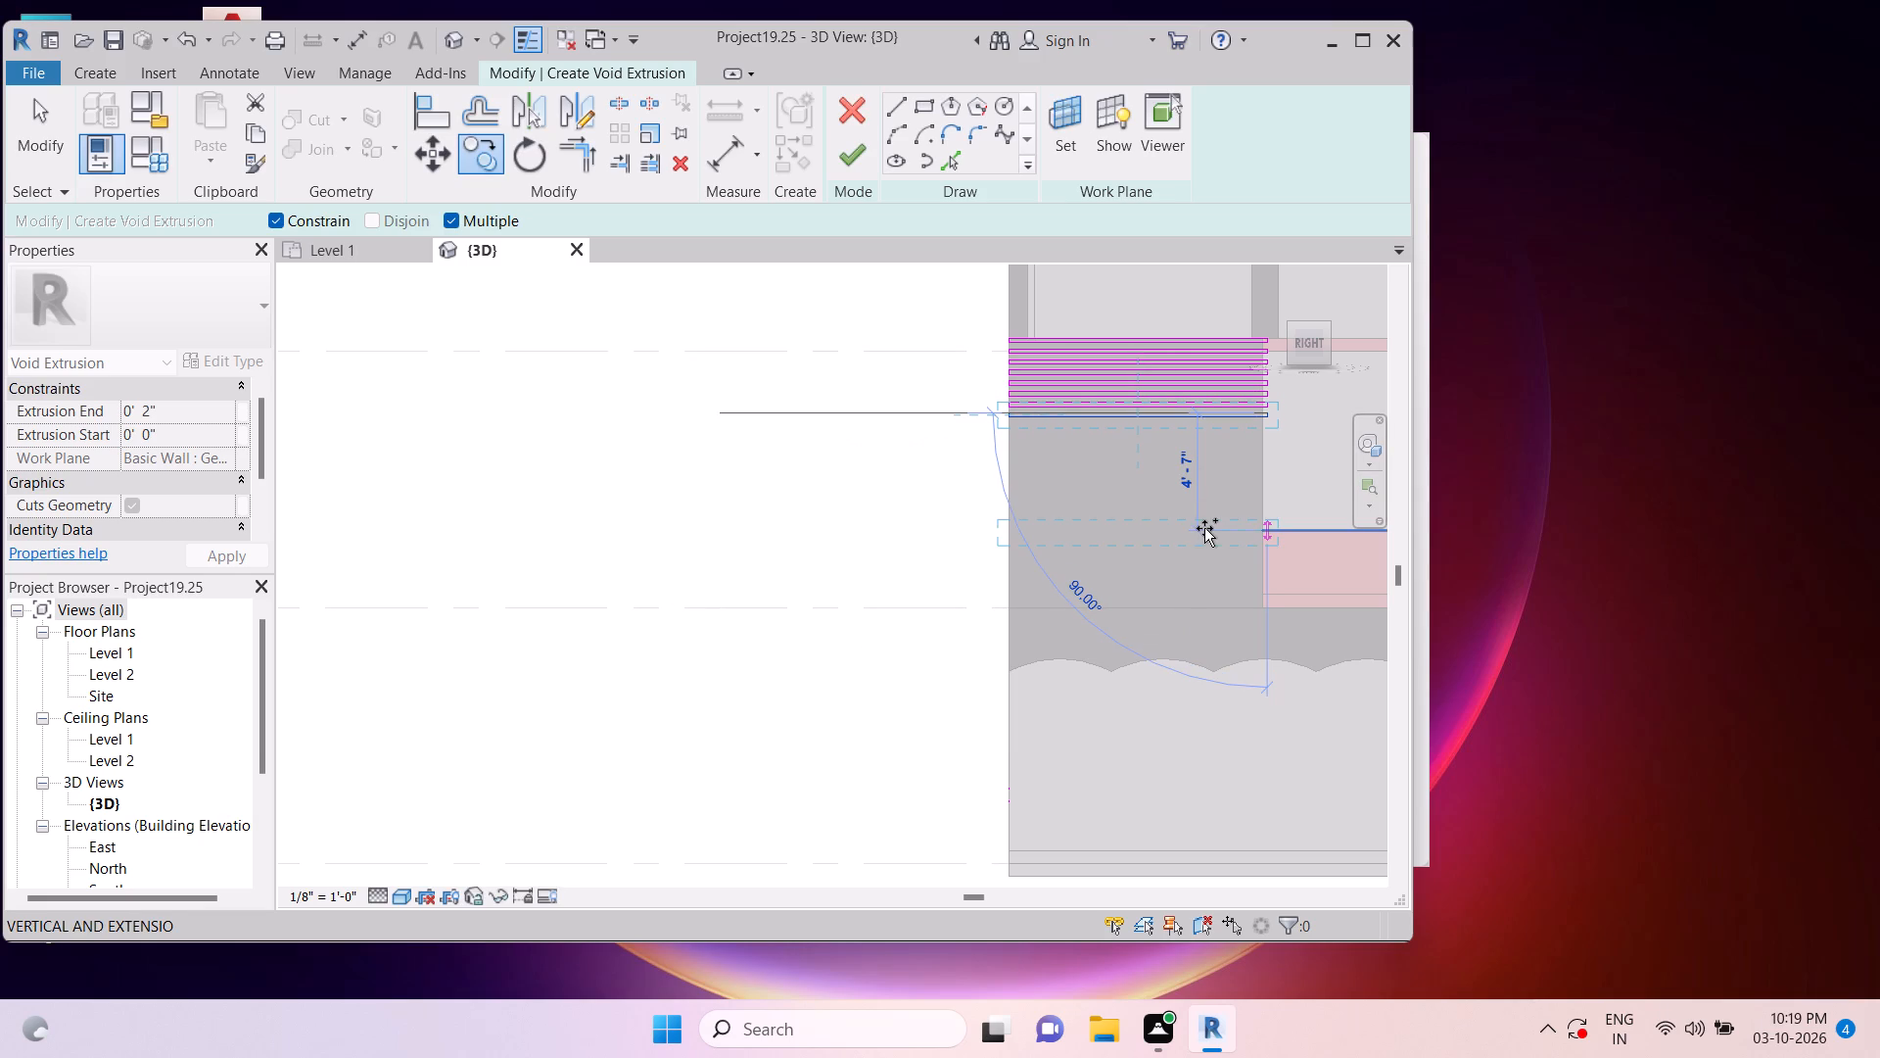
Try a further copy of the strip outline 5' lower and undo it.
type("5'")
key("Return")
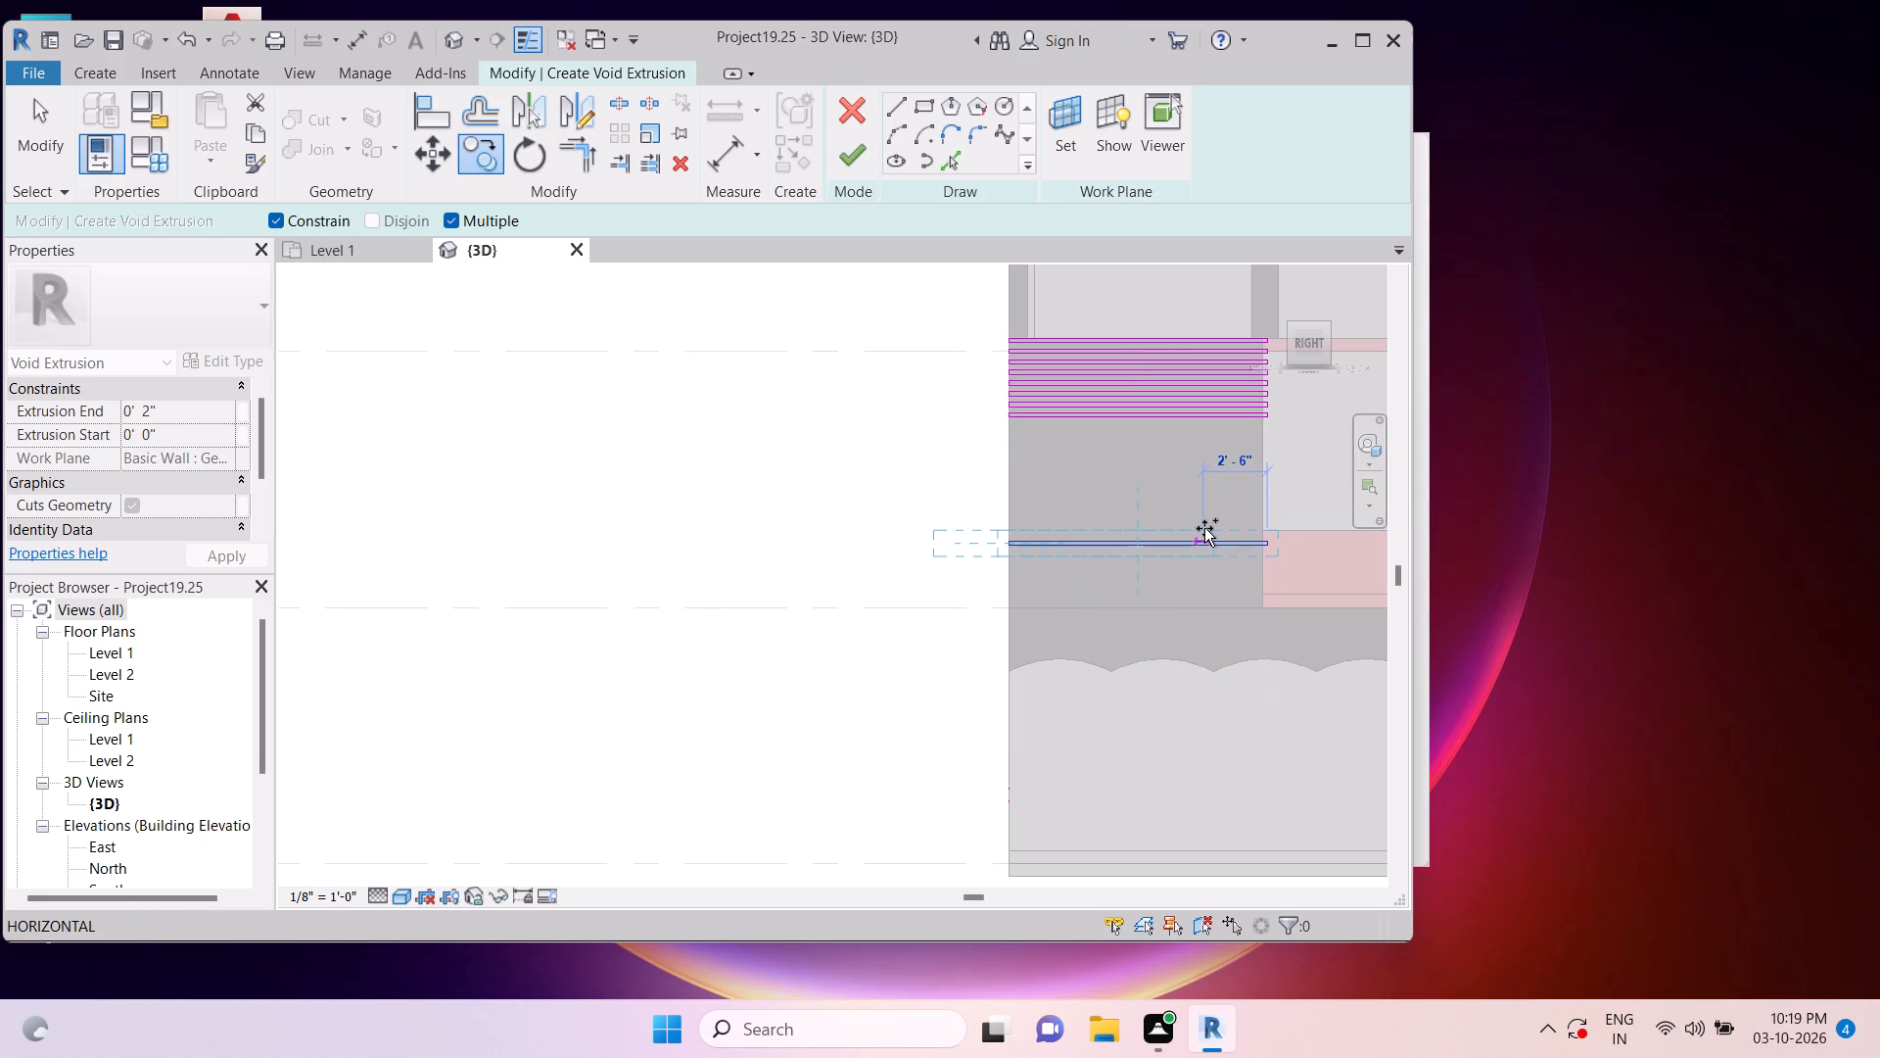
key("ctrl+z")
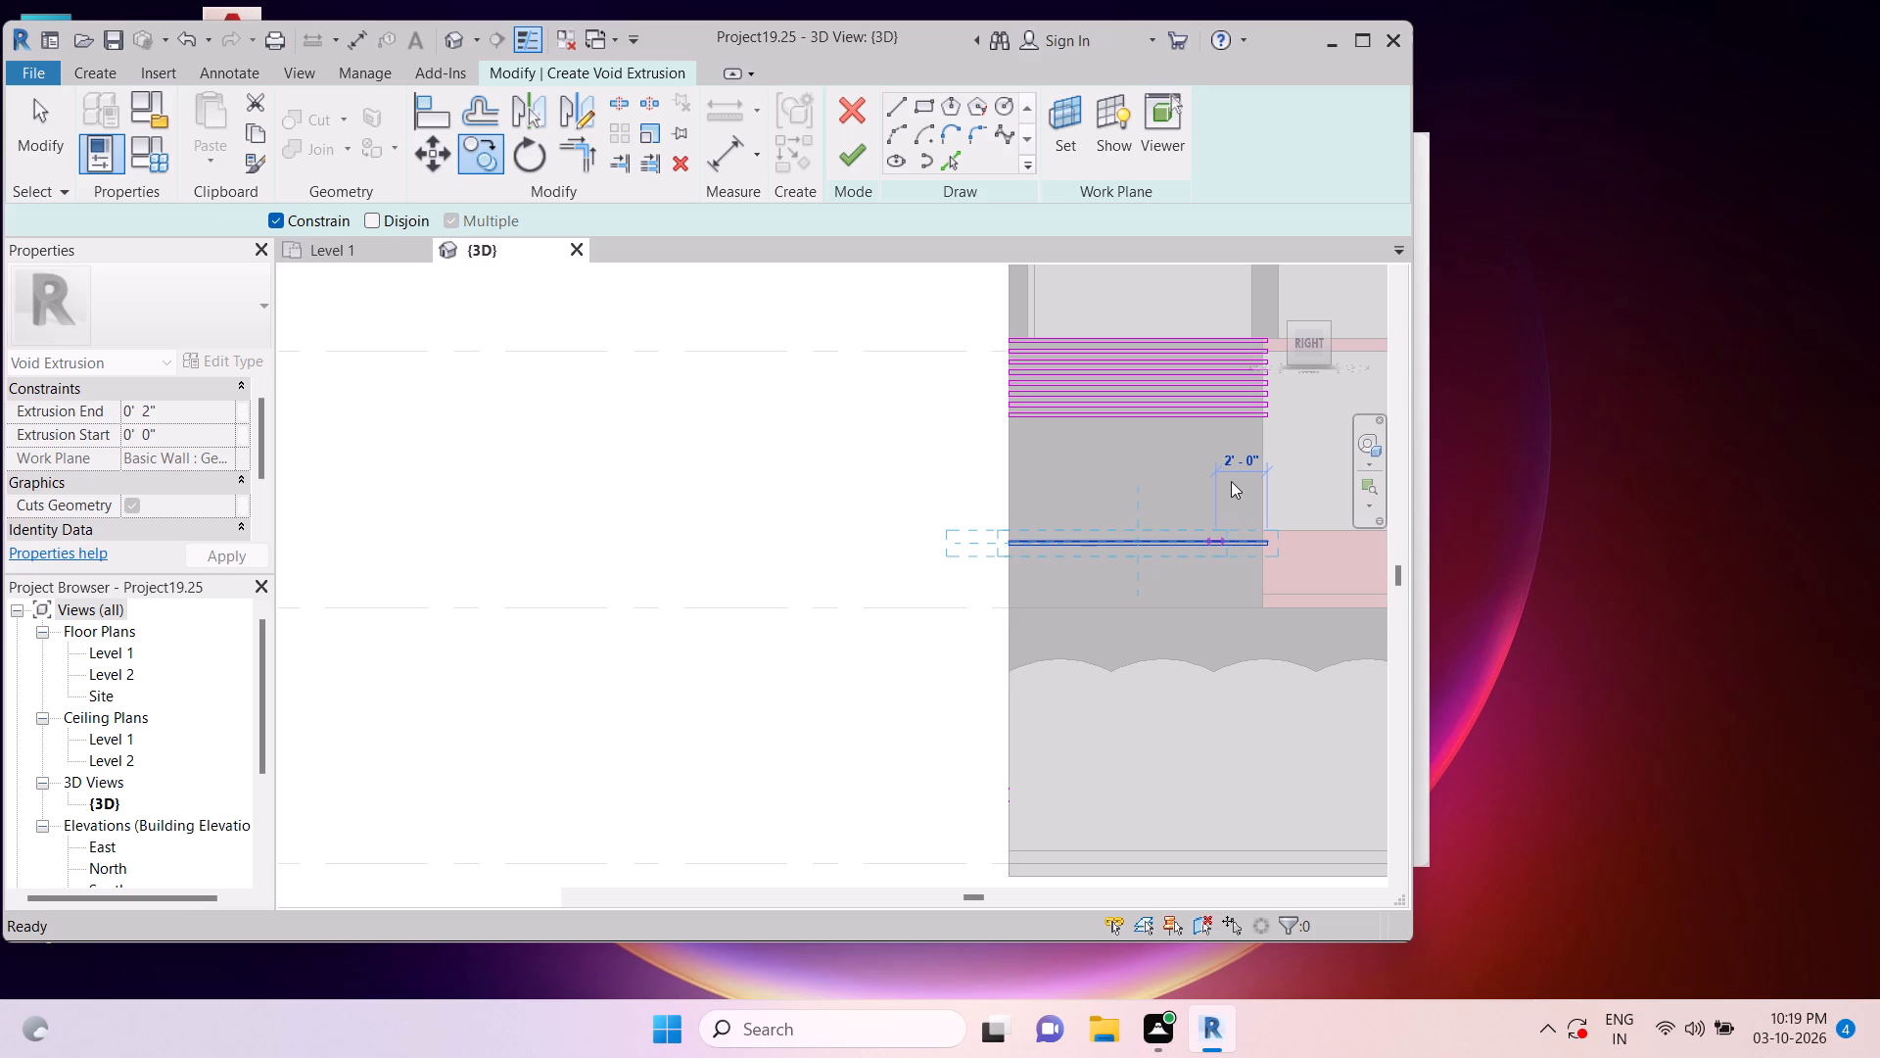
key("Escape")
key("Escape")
Copy the lowest strip outline downward three times at 5" spacing.
scroll(1267, 422, "up", 3)
key("Tab")
left_click(1267, 420)
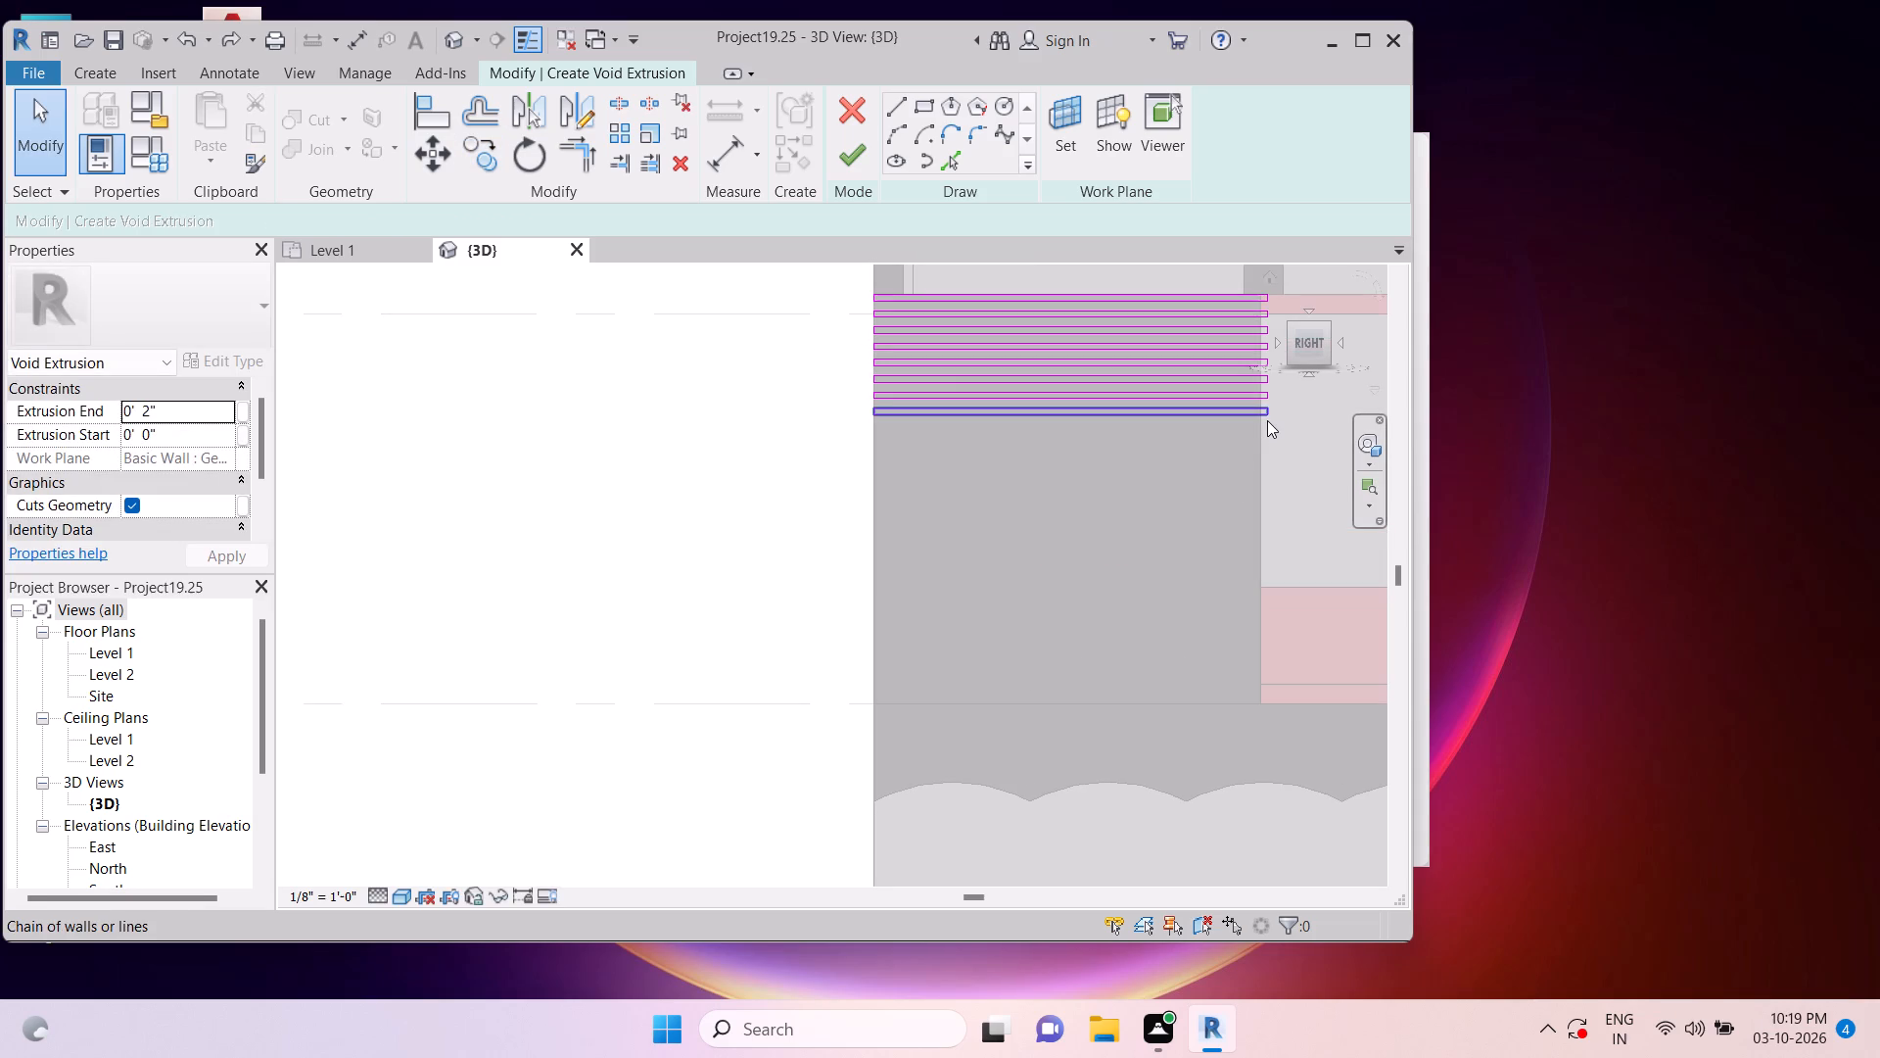
left_click(497, 154)
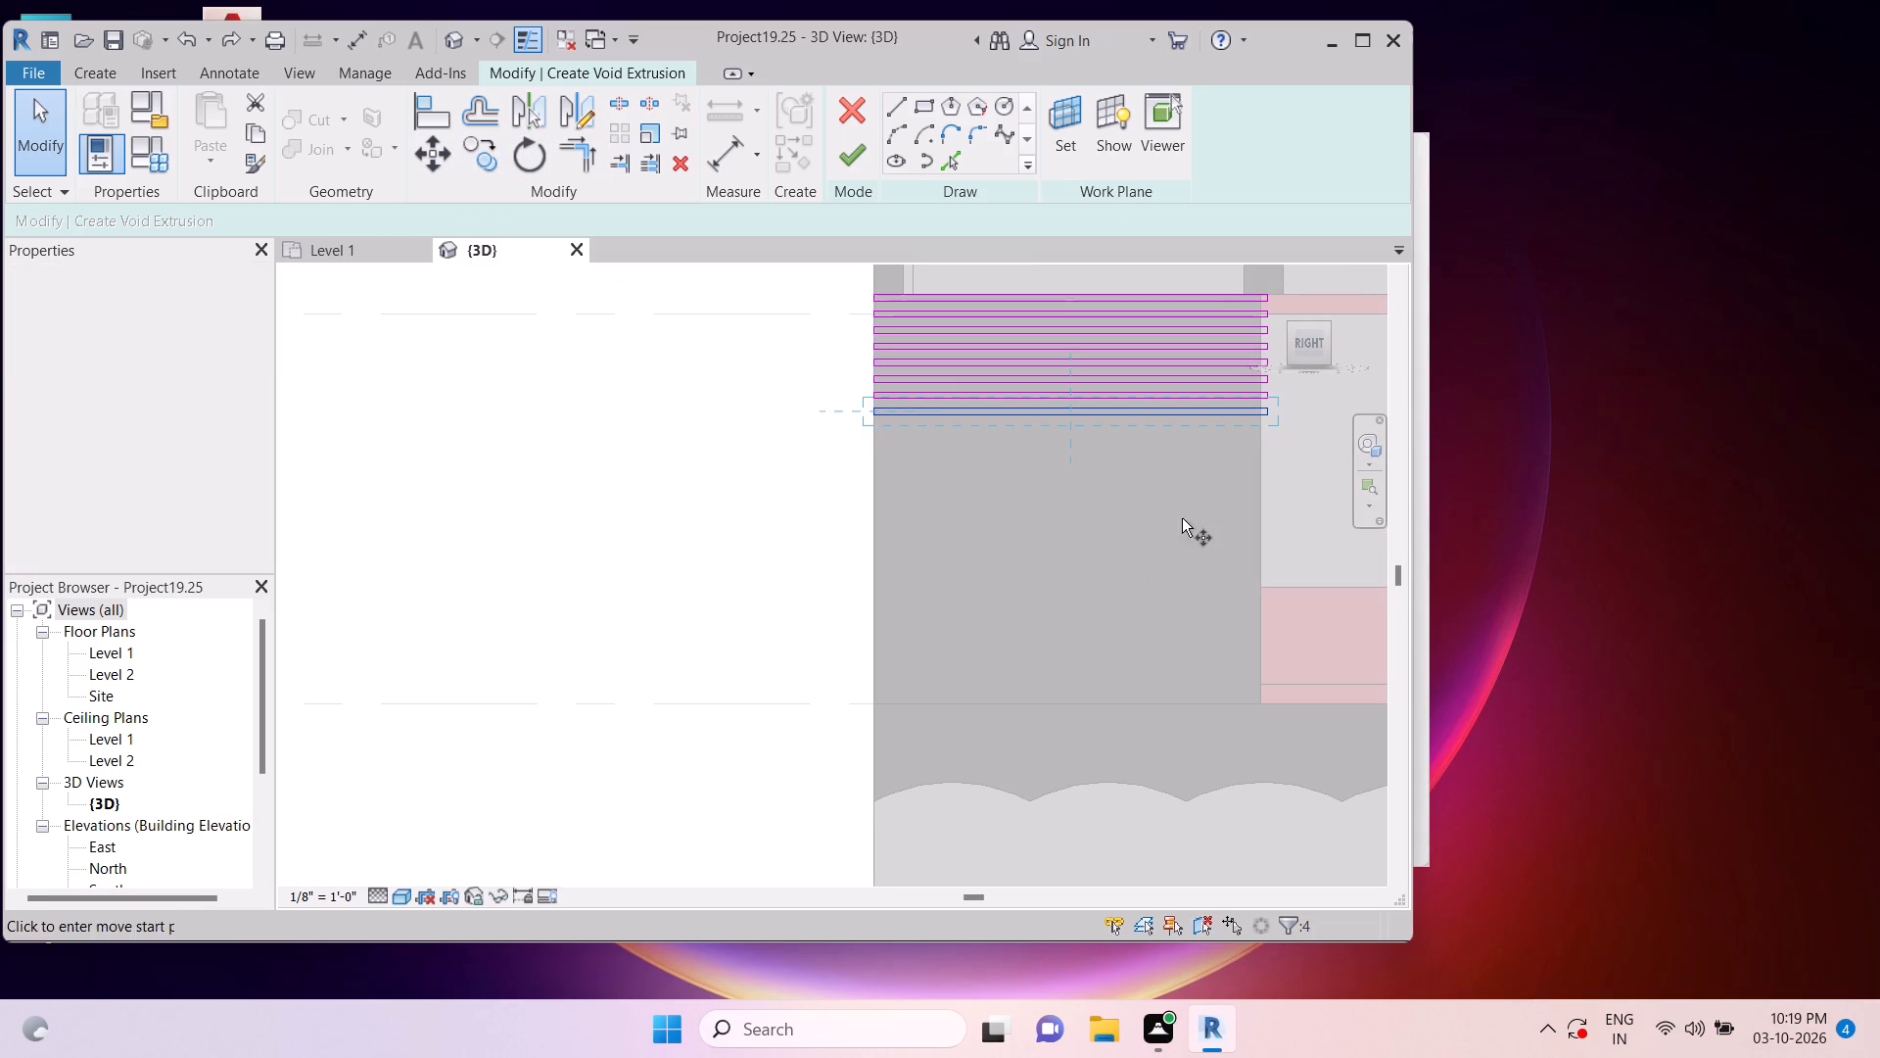
scroll(1270, 443, "up", 8)
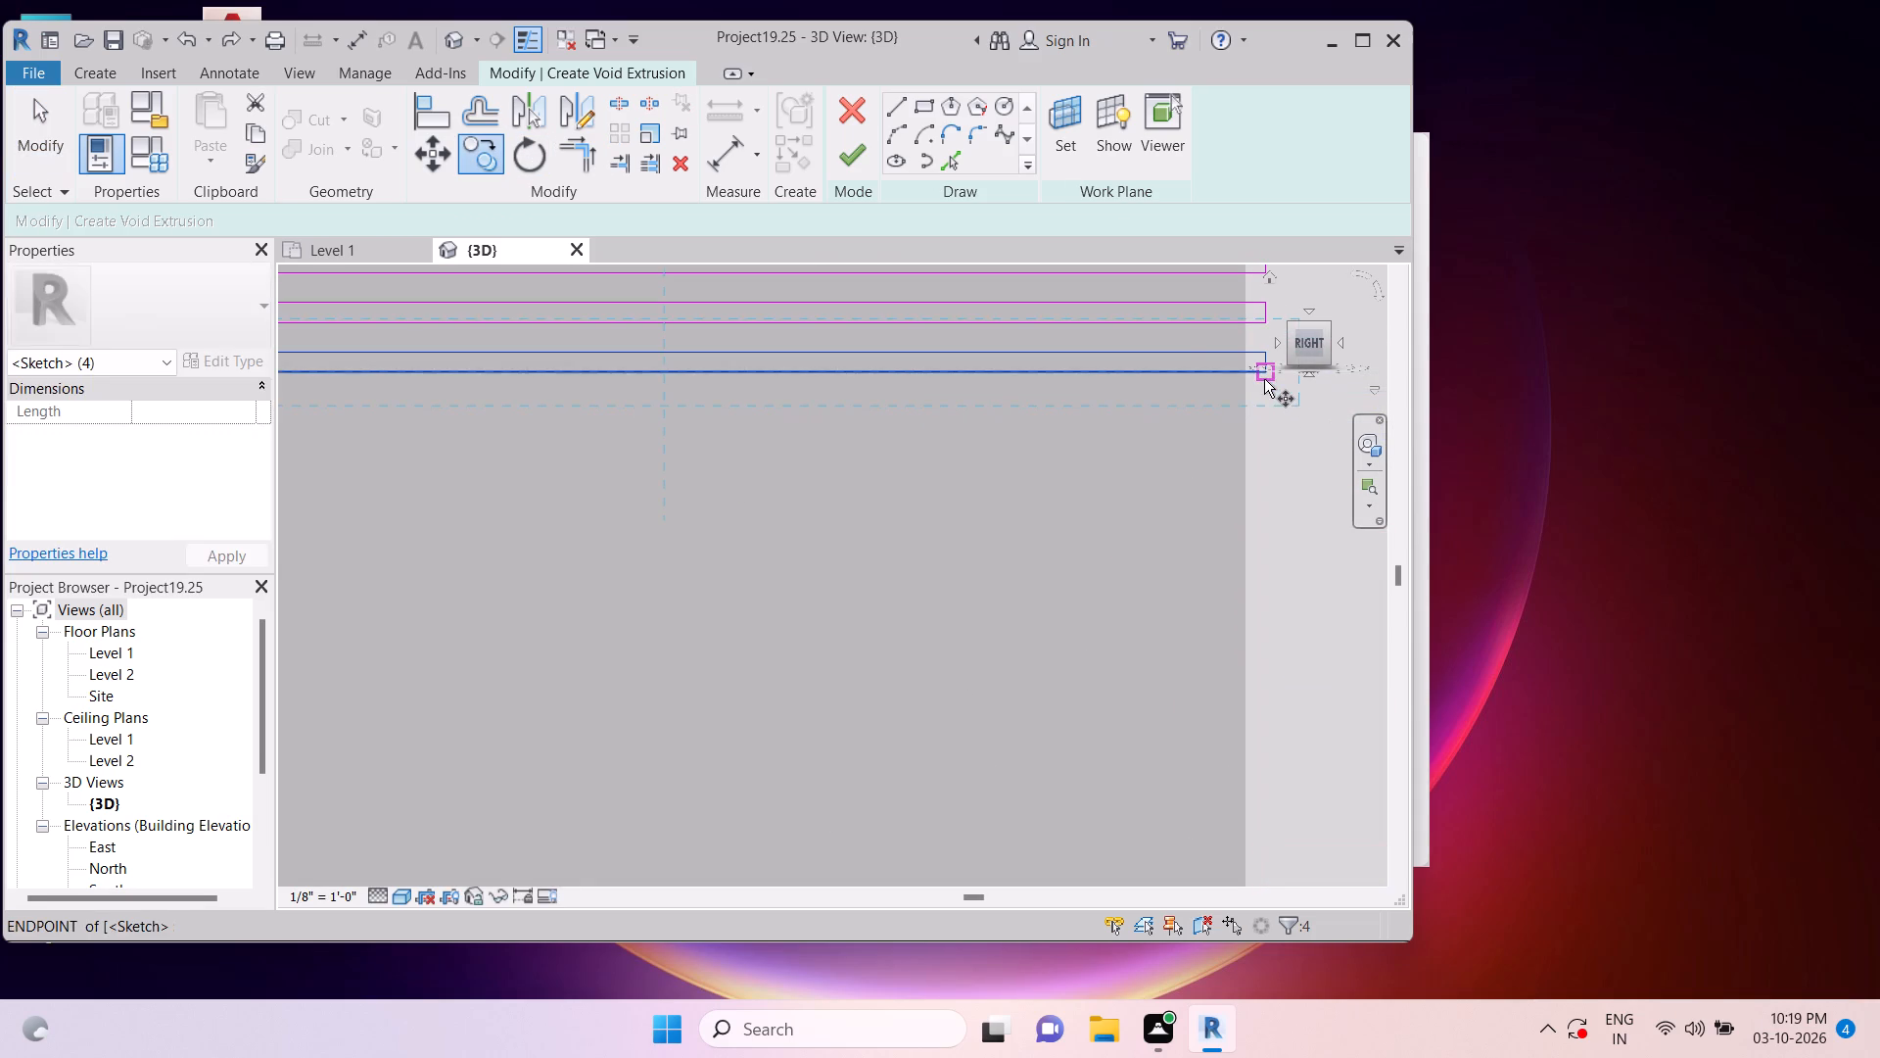
left_click(1264, 377)
scroll(1267, 487, "down", 10)
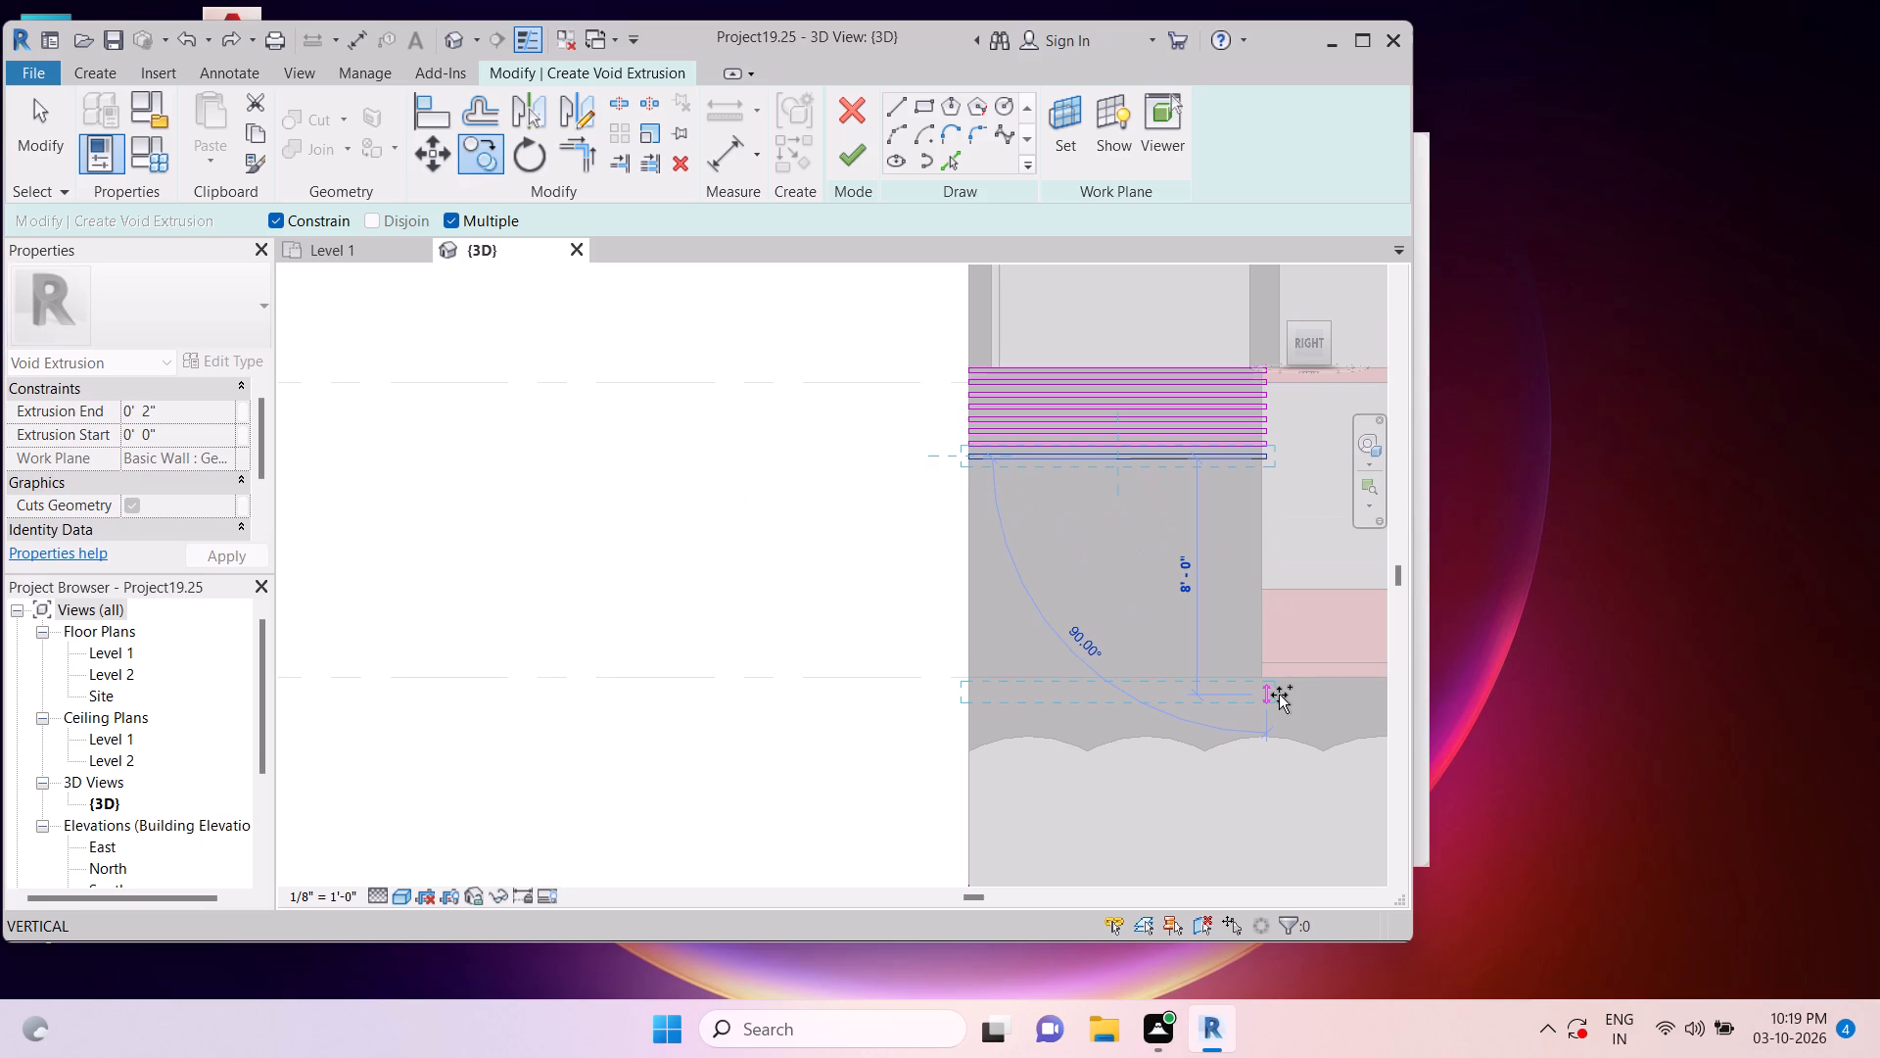
key("5")
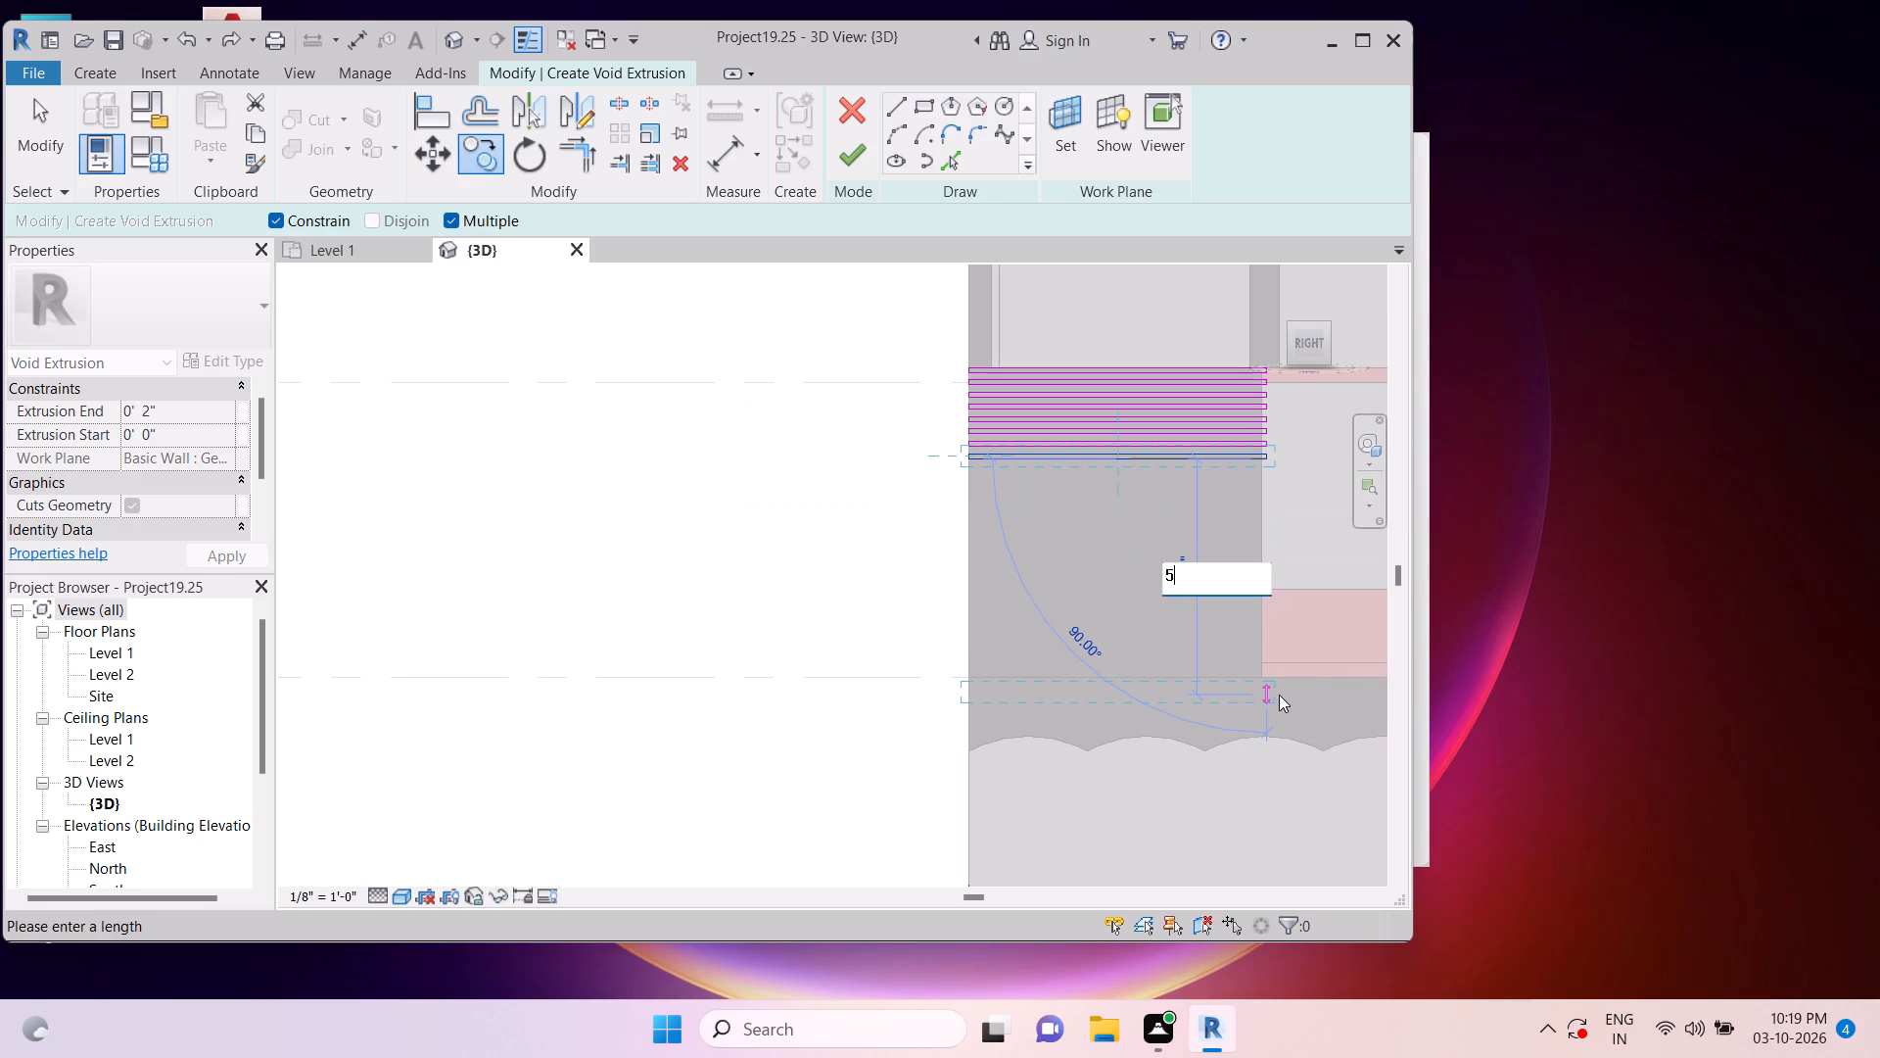
key("shift+quotedbl")
key("Return")
key("5")
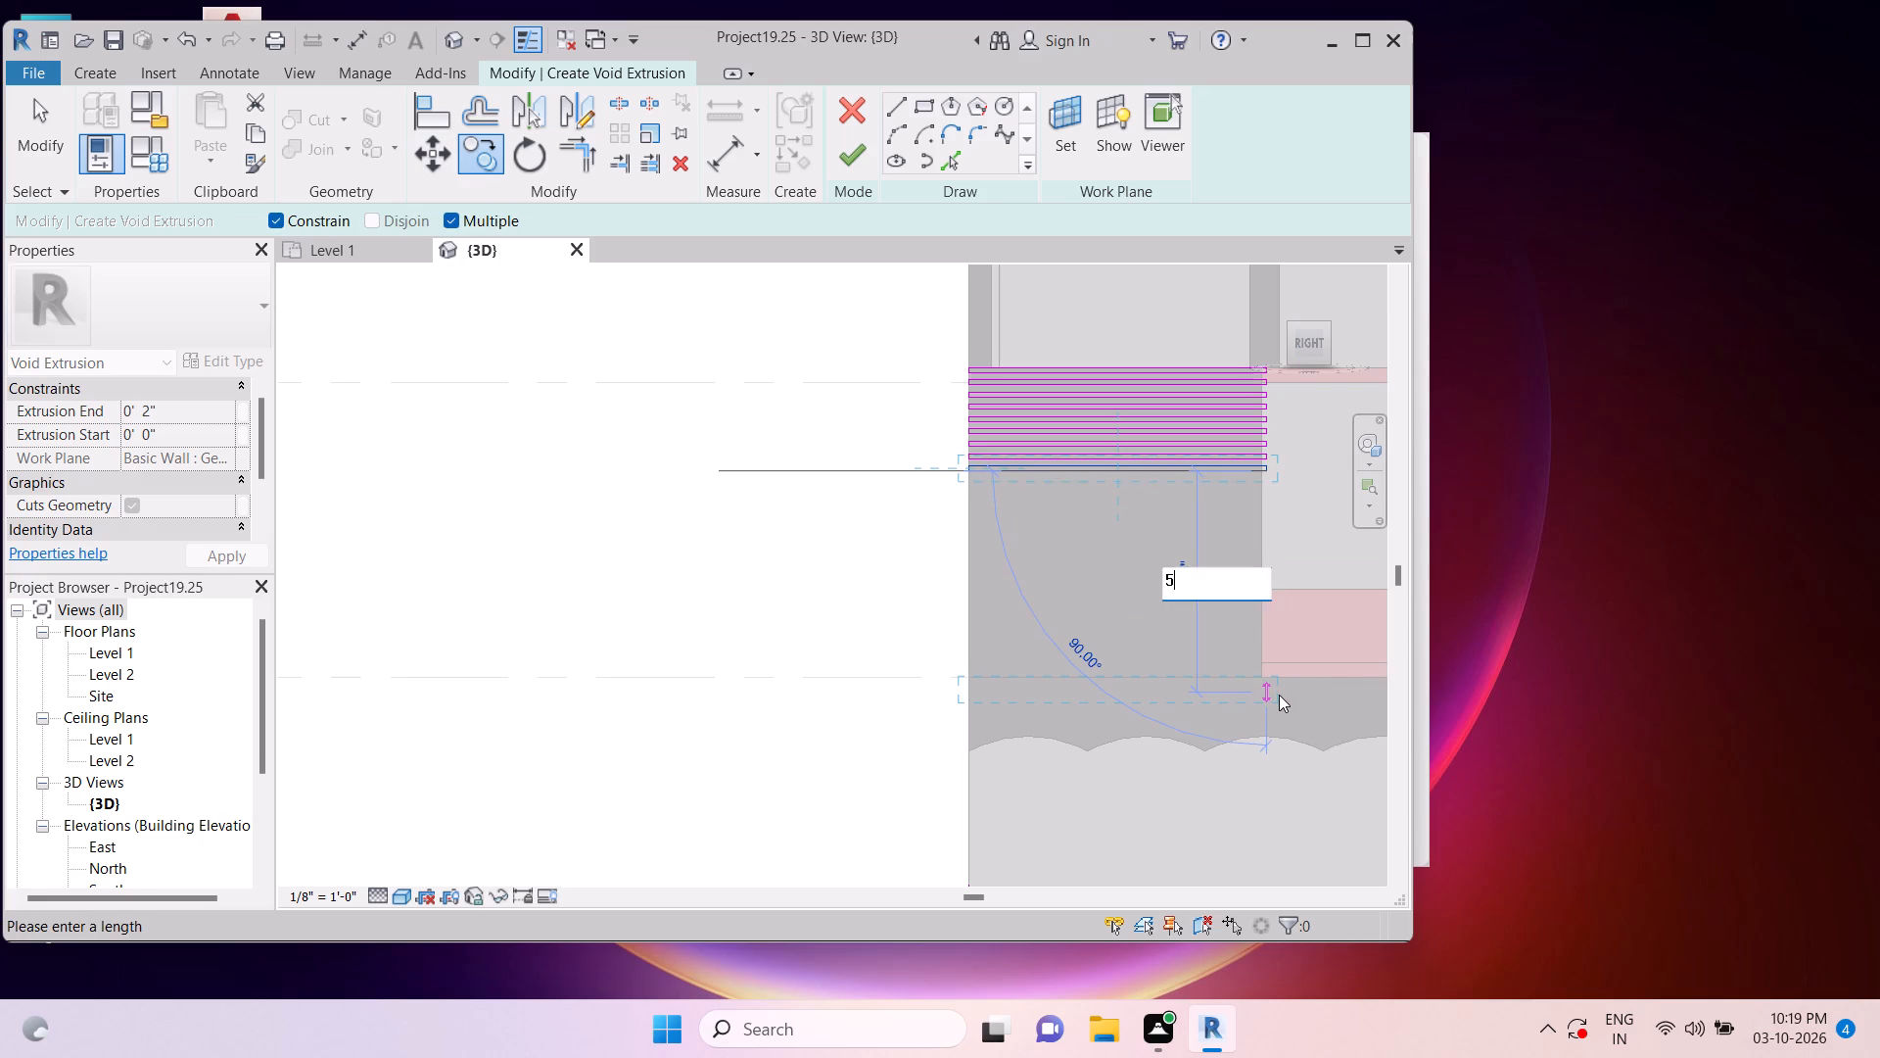
key("shift+quotedbl")
key("Return")
type("5\"")
key("Return")
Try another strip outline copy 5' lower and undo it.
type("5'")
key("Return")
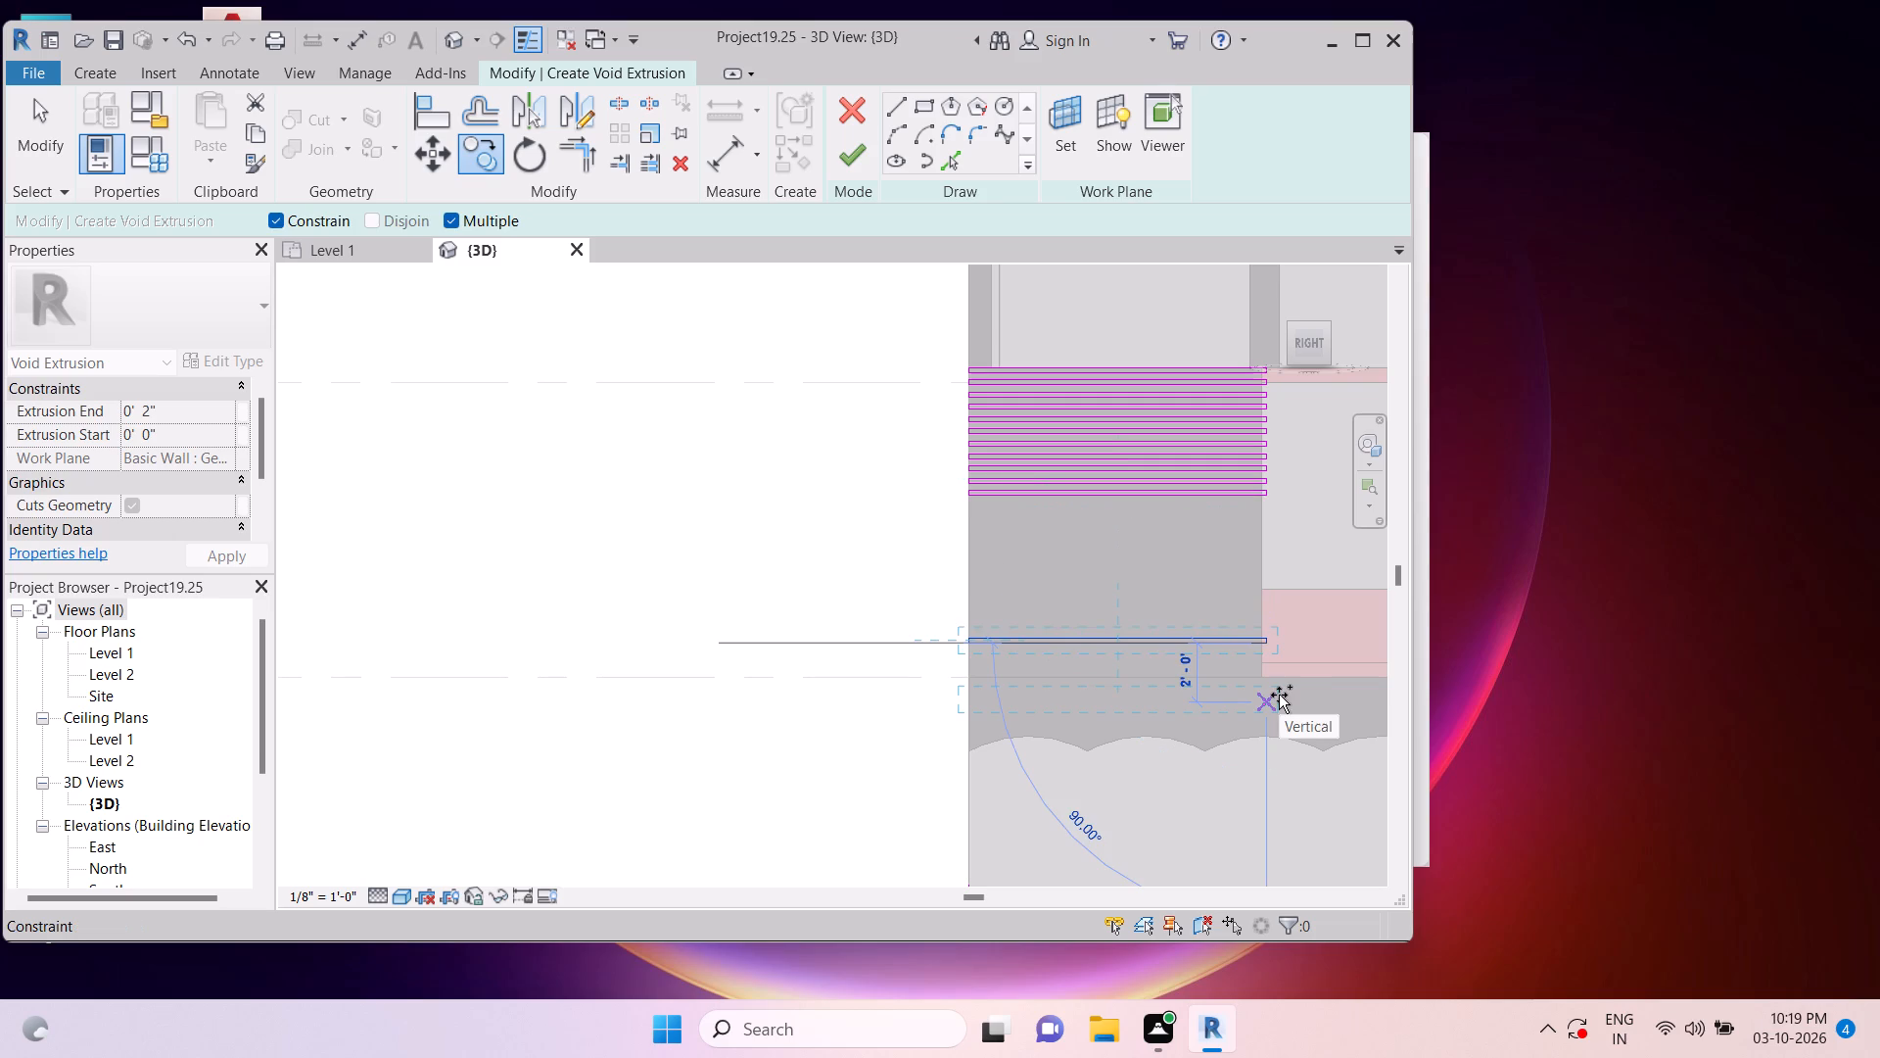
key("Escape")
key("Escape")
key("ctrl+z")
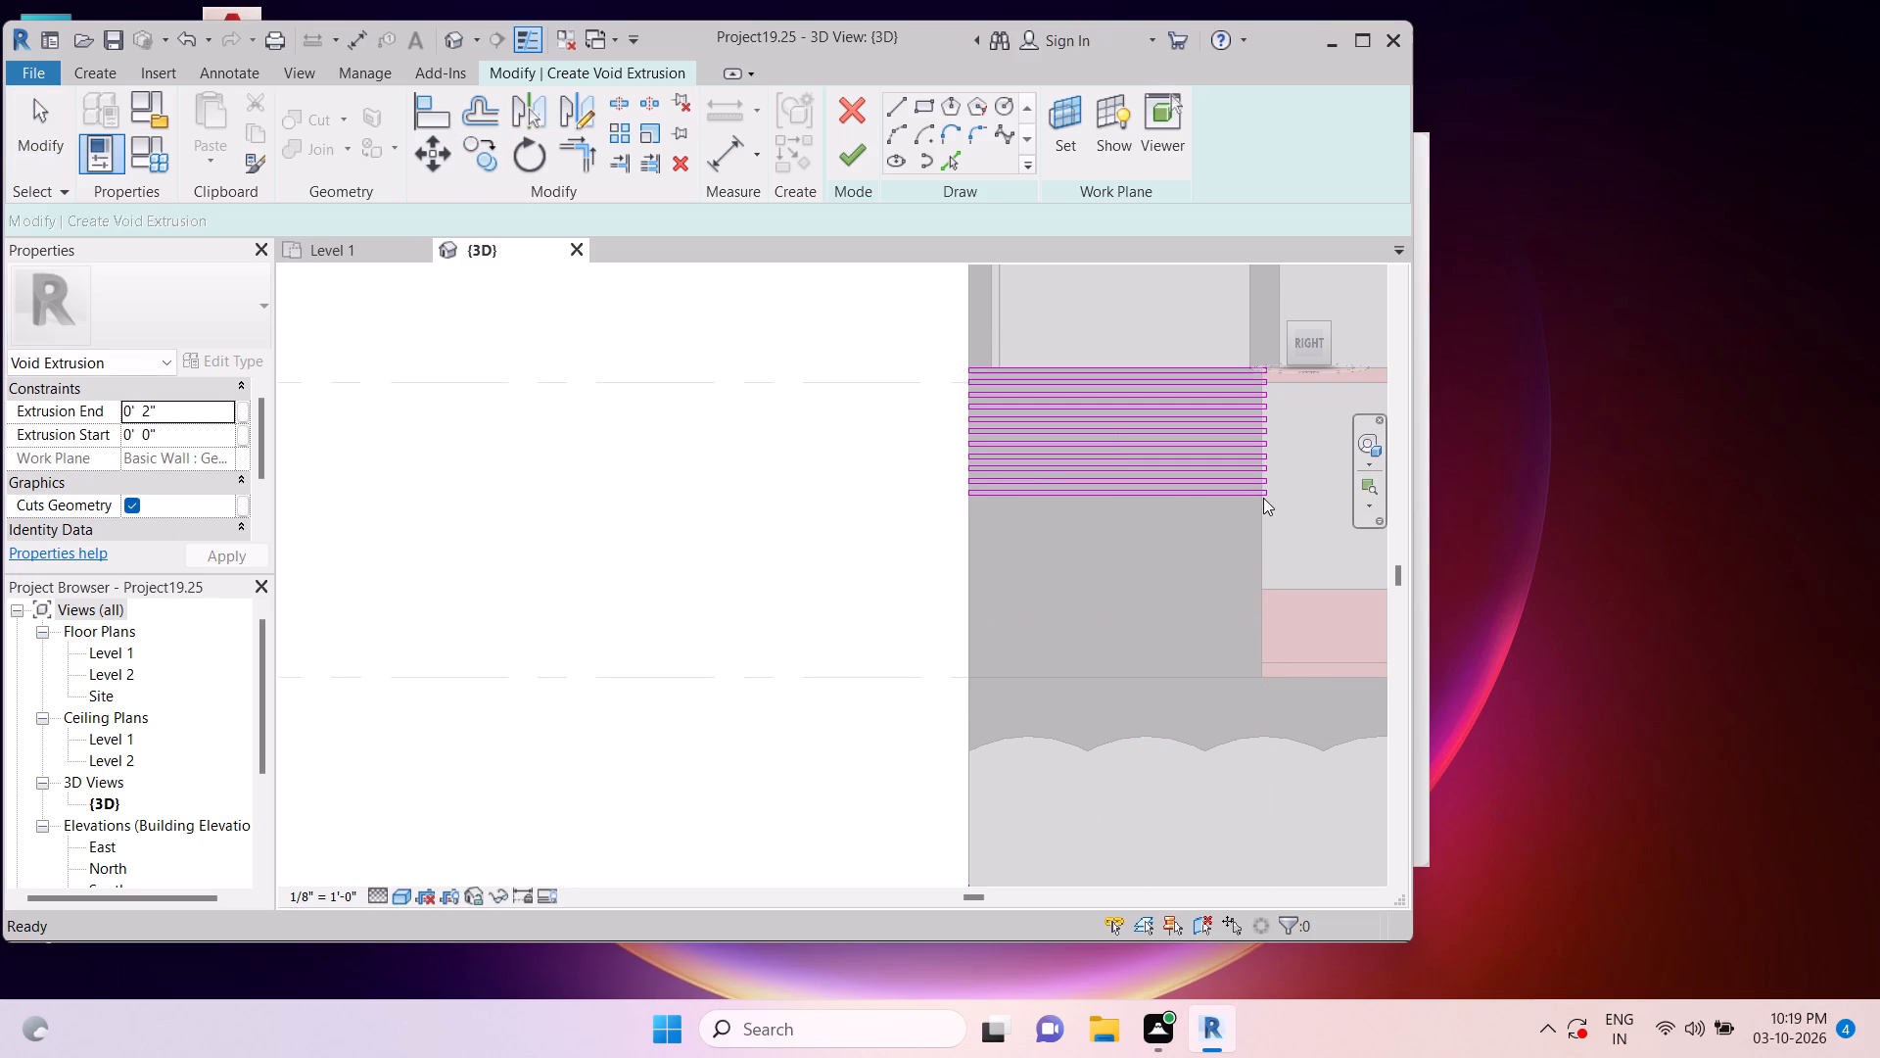
Copy the new lowest strip outline downward four times at 5" spacing.
key("Tab")
left_click(1263, 496)
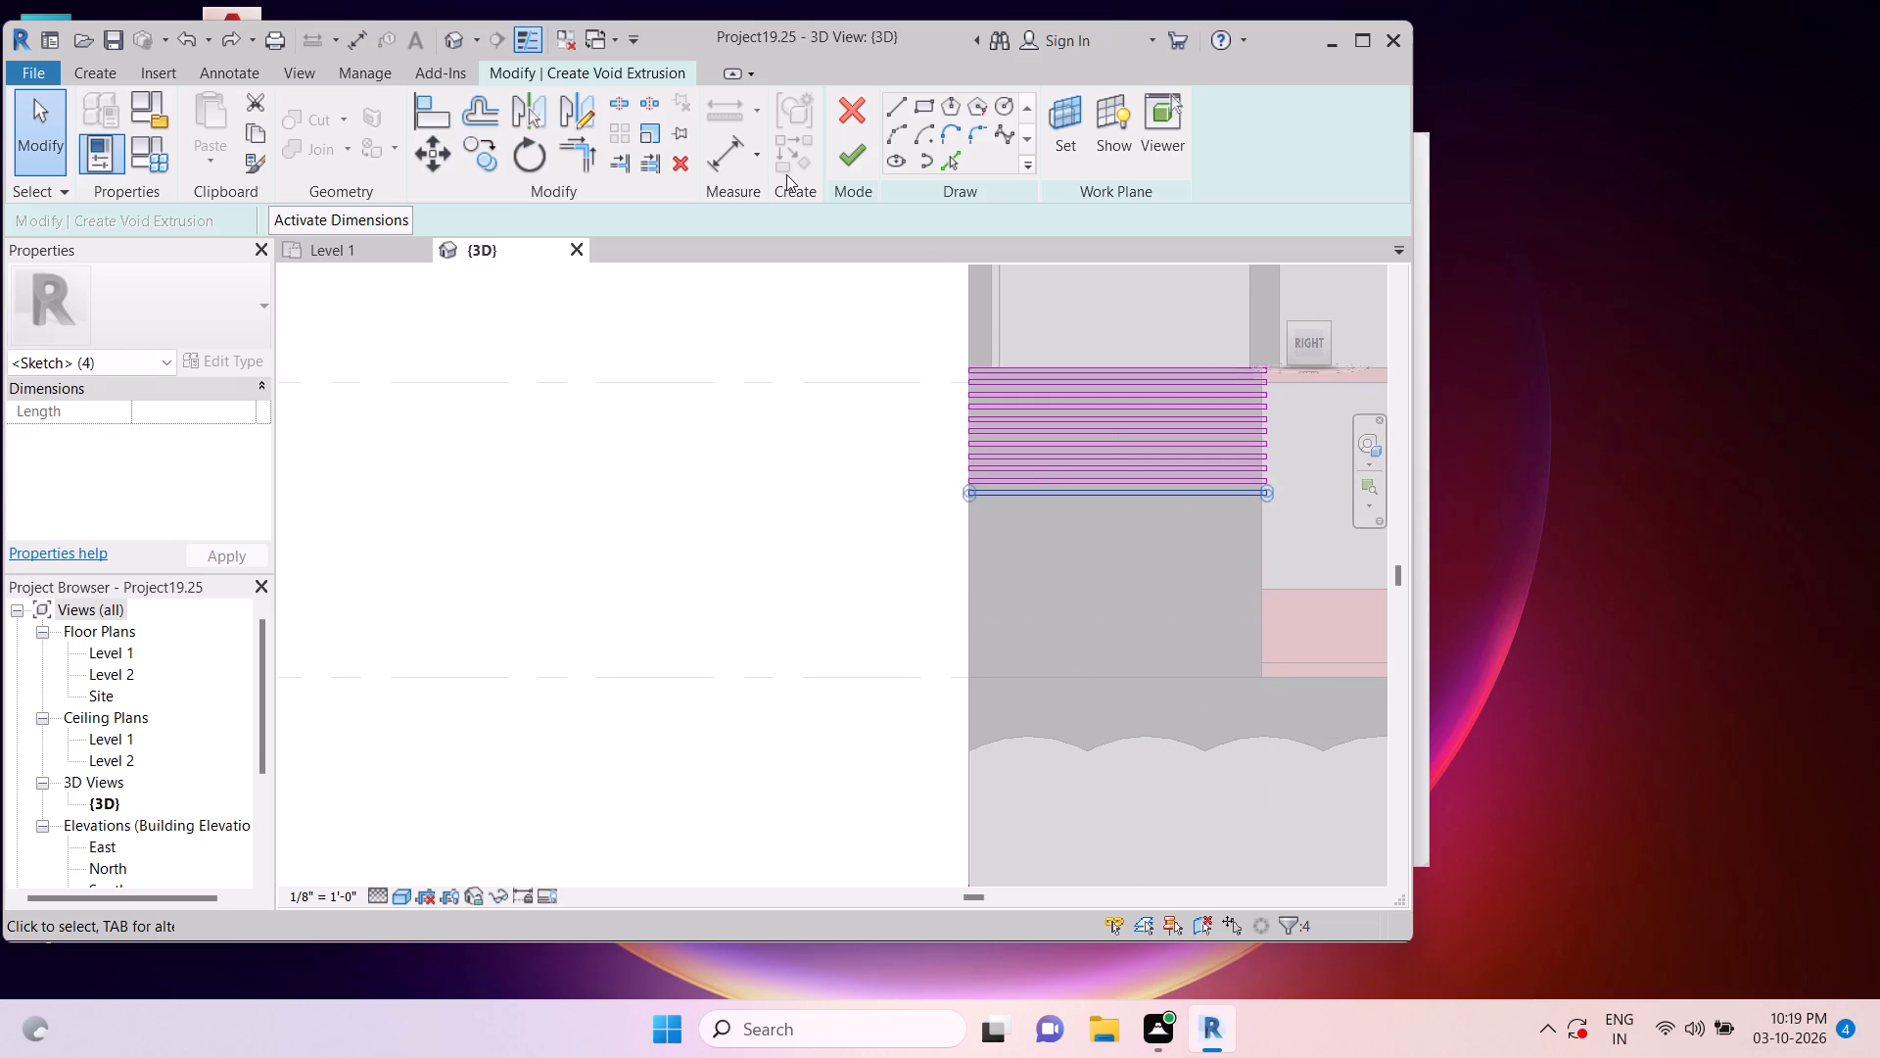
left_click(497, 153)
scroll(1321, 504, "up", 2)
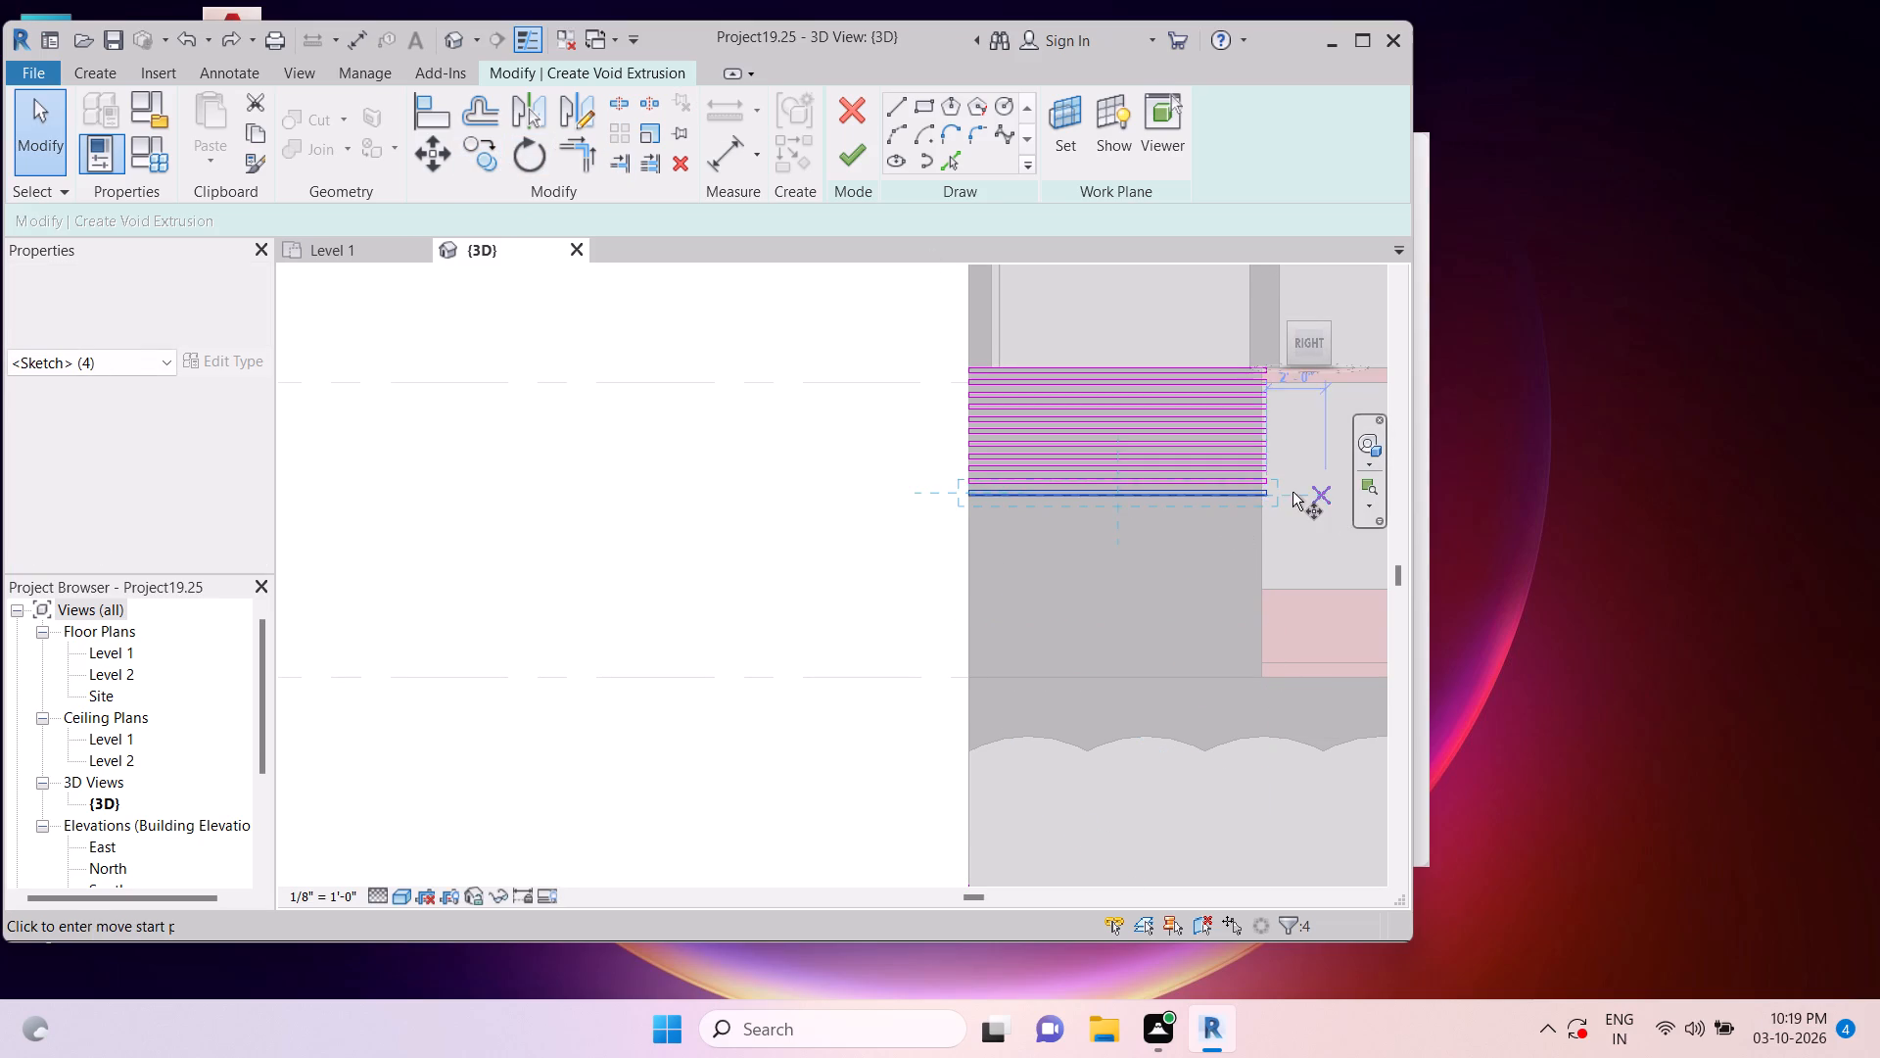
scroll(1292, 492, "up", 4)
left_click(1224, 496)
scroll(1224, 498, "down", 4)
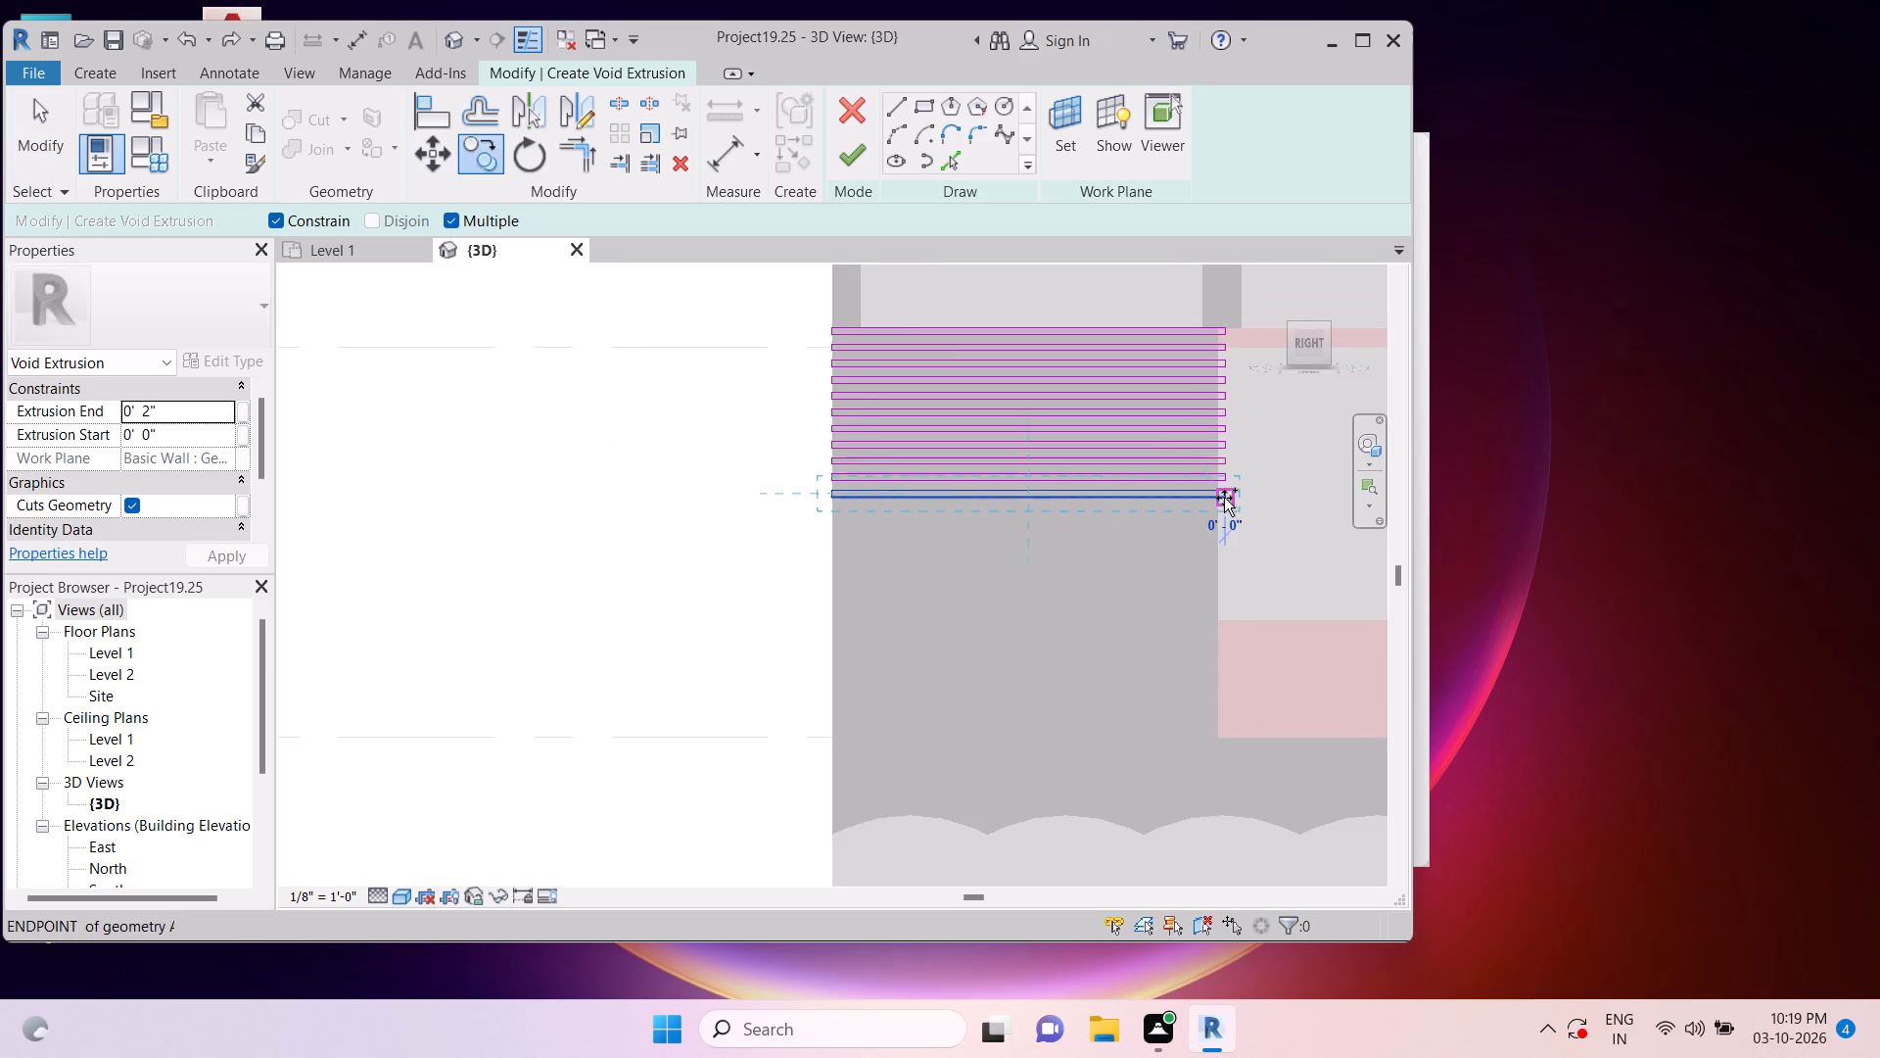
scroll(1224, 498, "down", 1)
key("5")
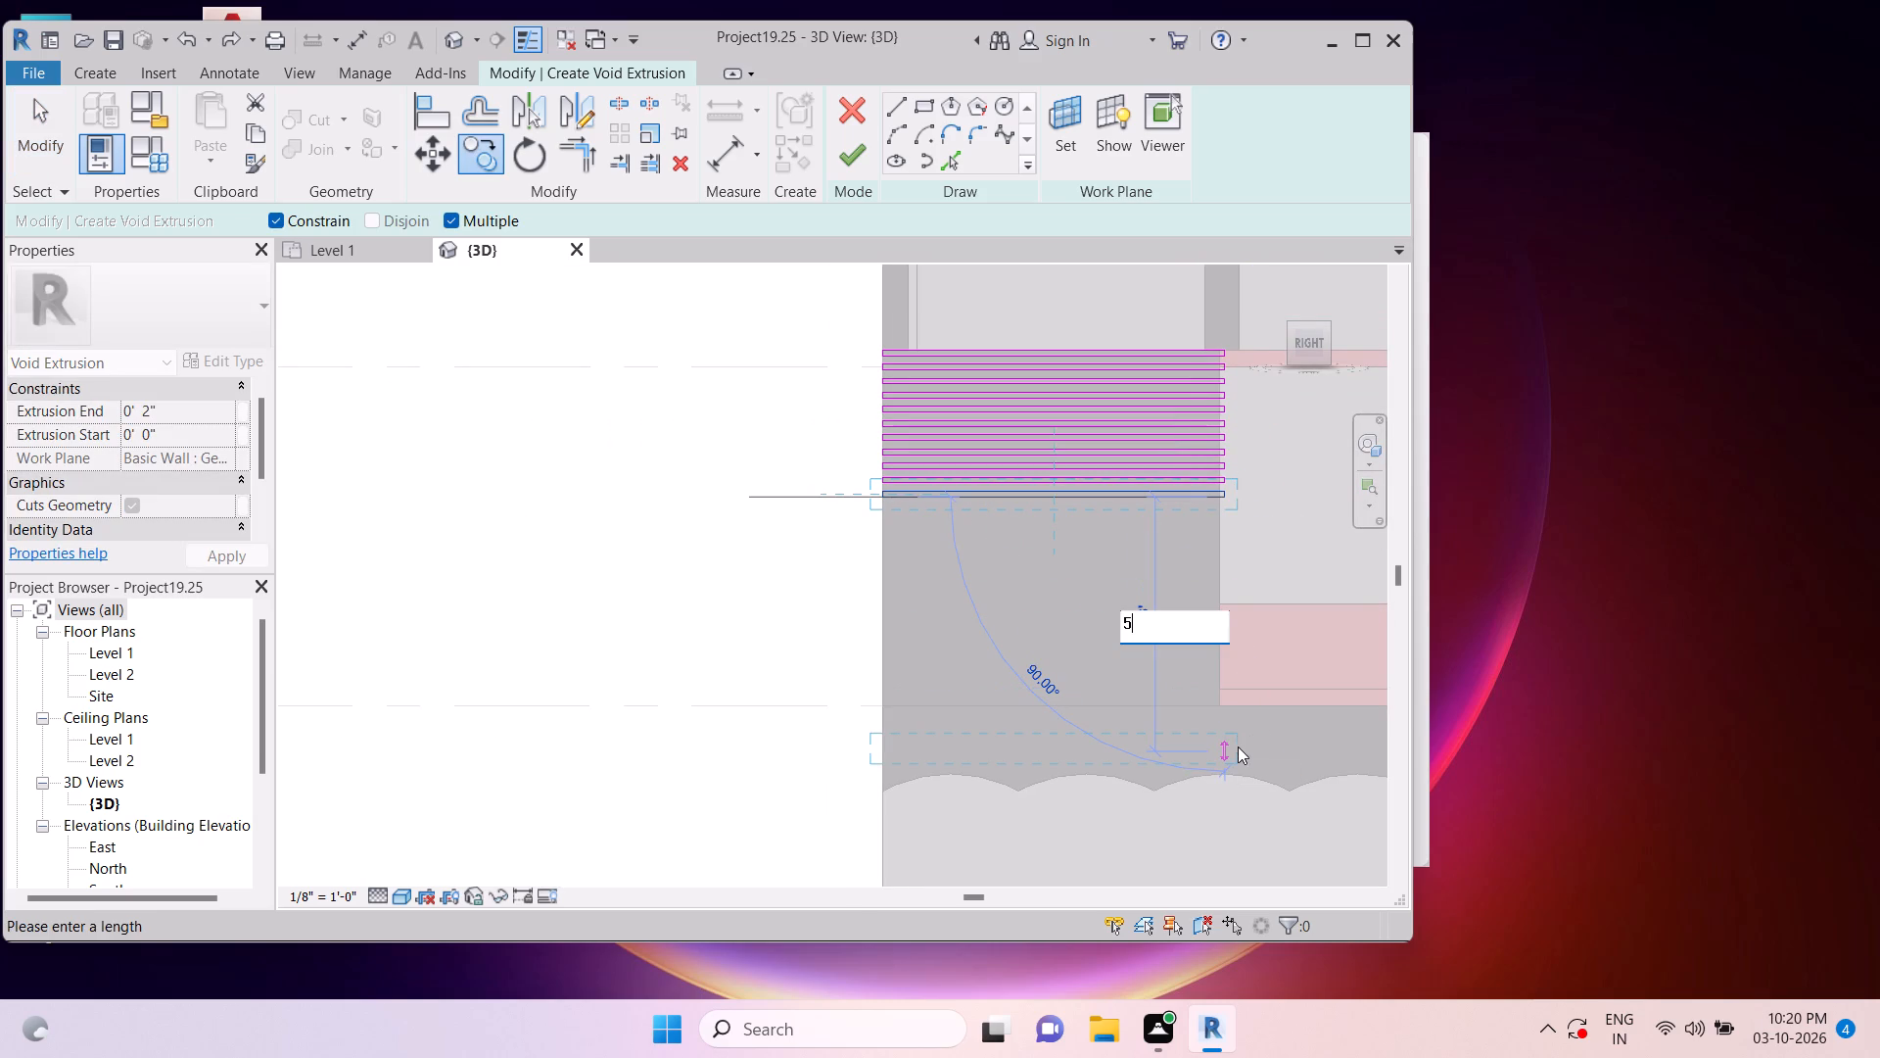
key("shift+quotedbl")
key("Return")
type("5\"")
key("Return")
type("5\"")
key("Return")
type("5\"")
key("Return")
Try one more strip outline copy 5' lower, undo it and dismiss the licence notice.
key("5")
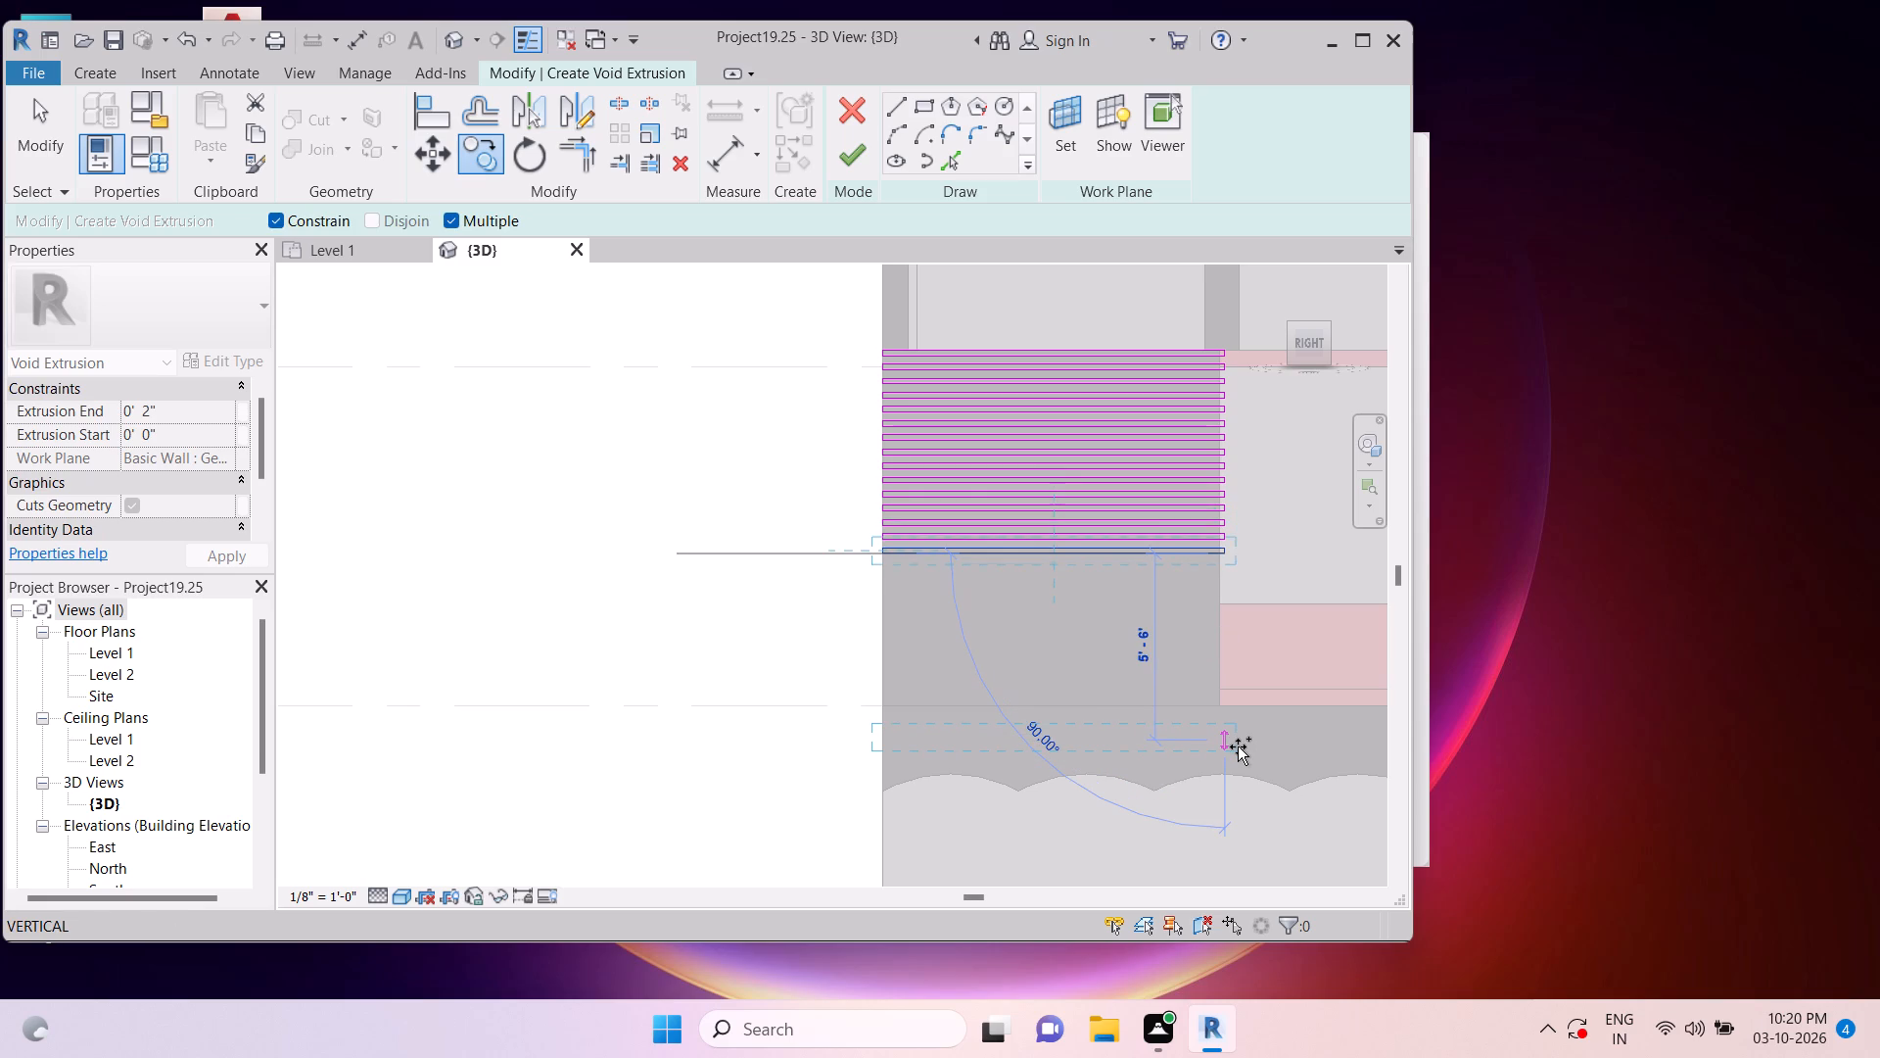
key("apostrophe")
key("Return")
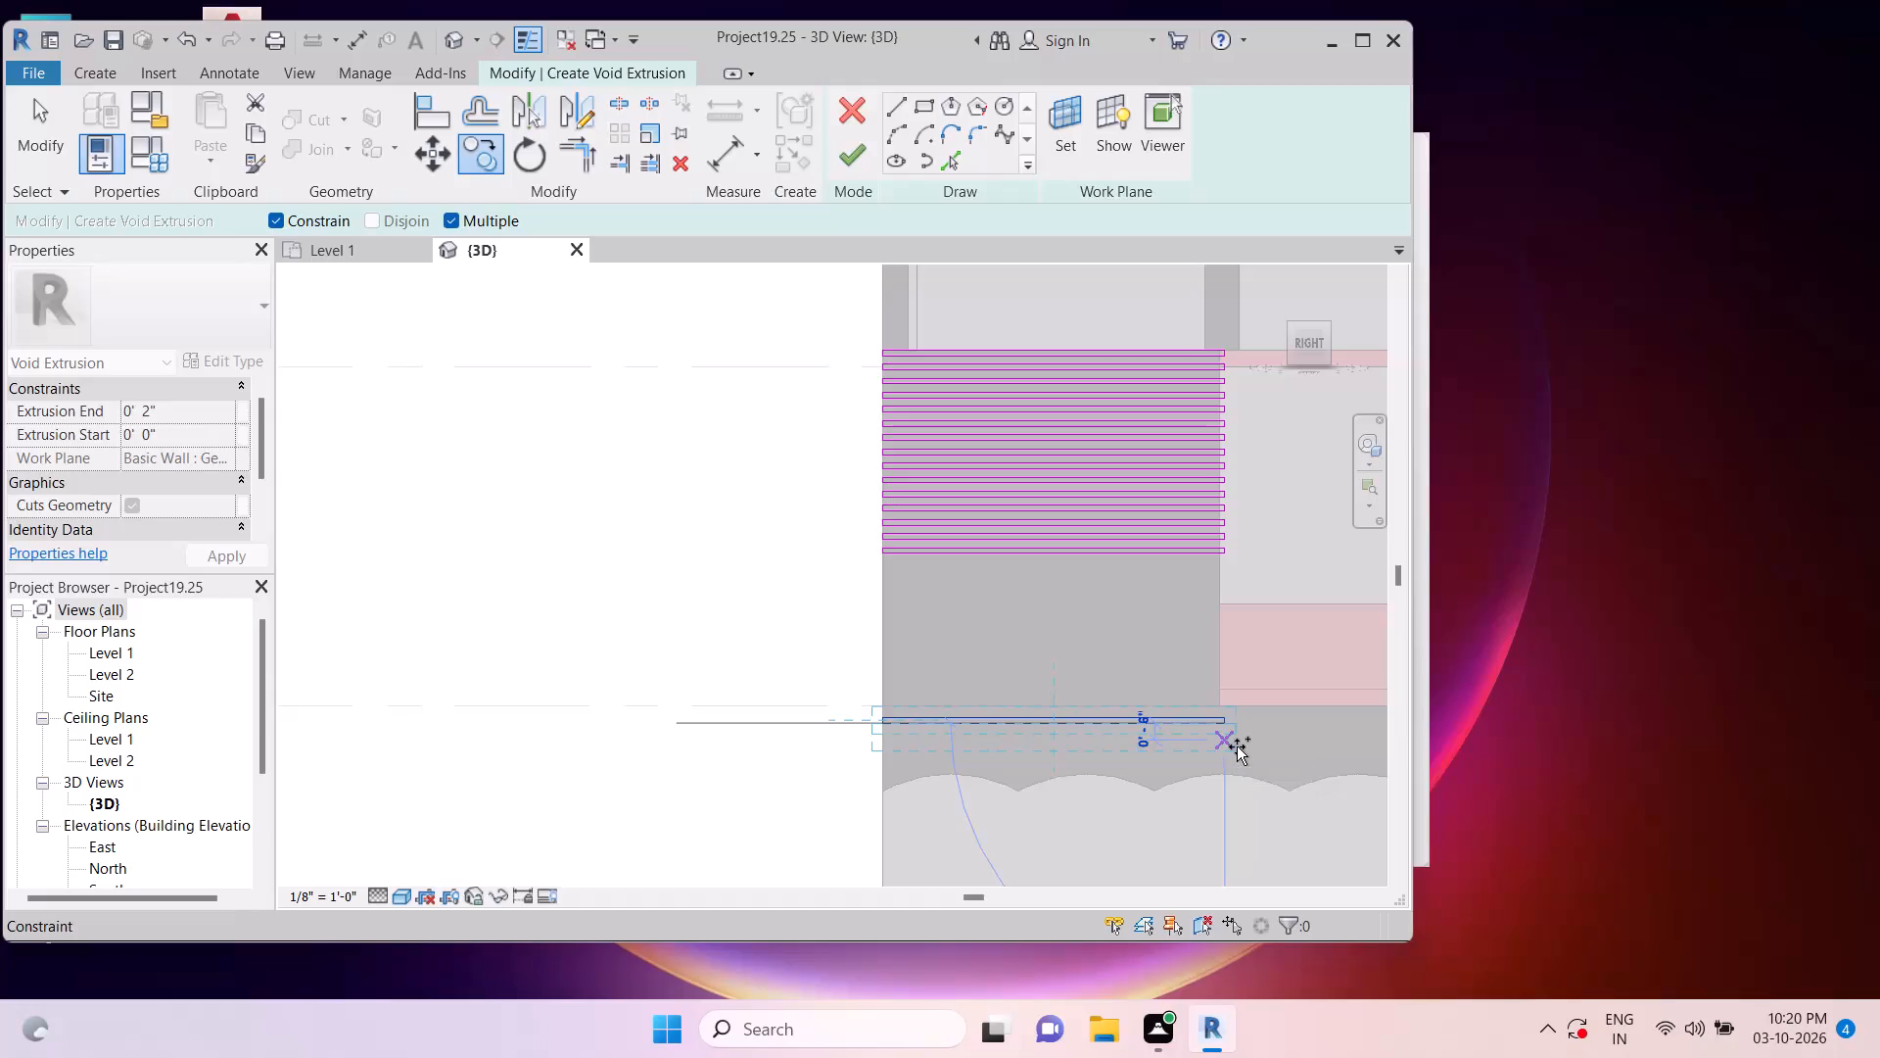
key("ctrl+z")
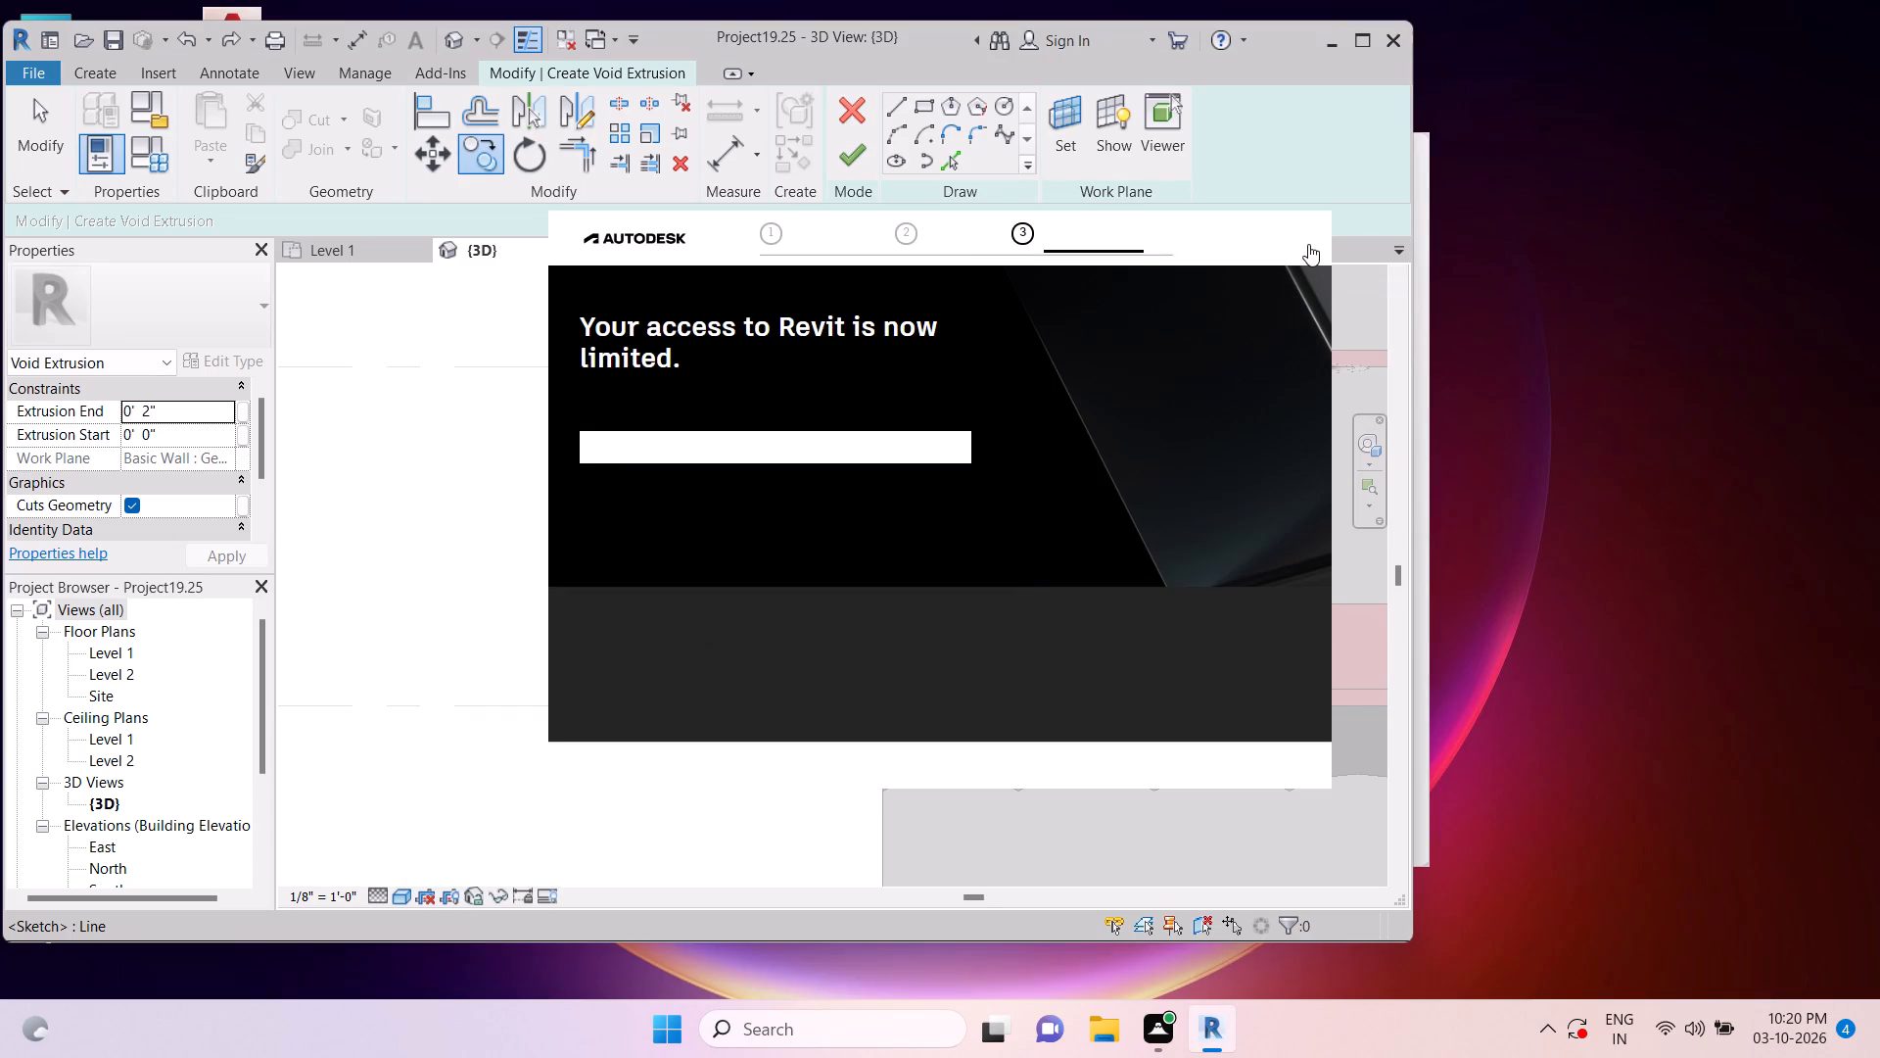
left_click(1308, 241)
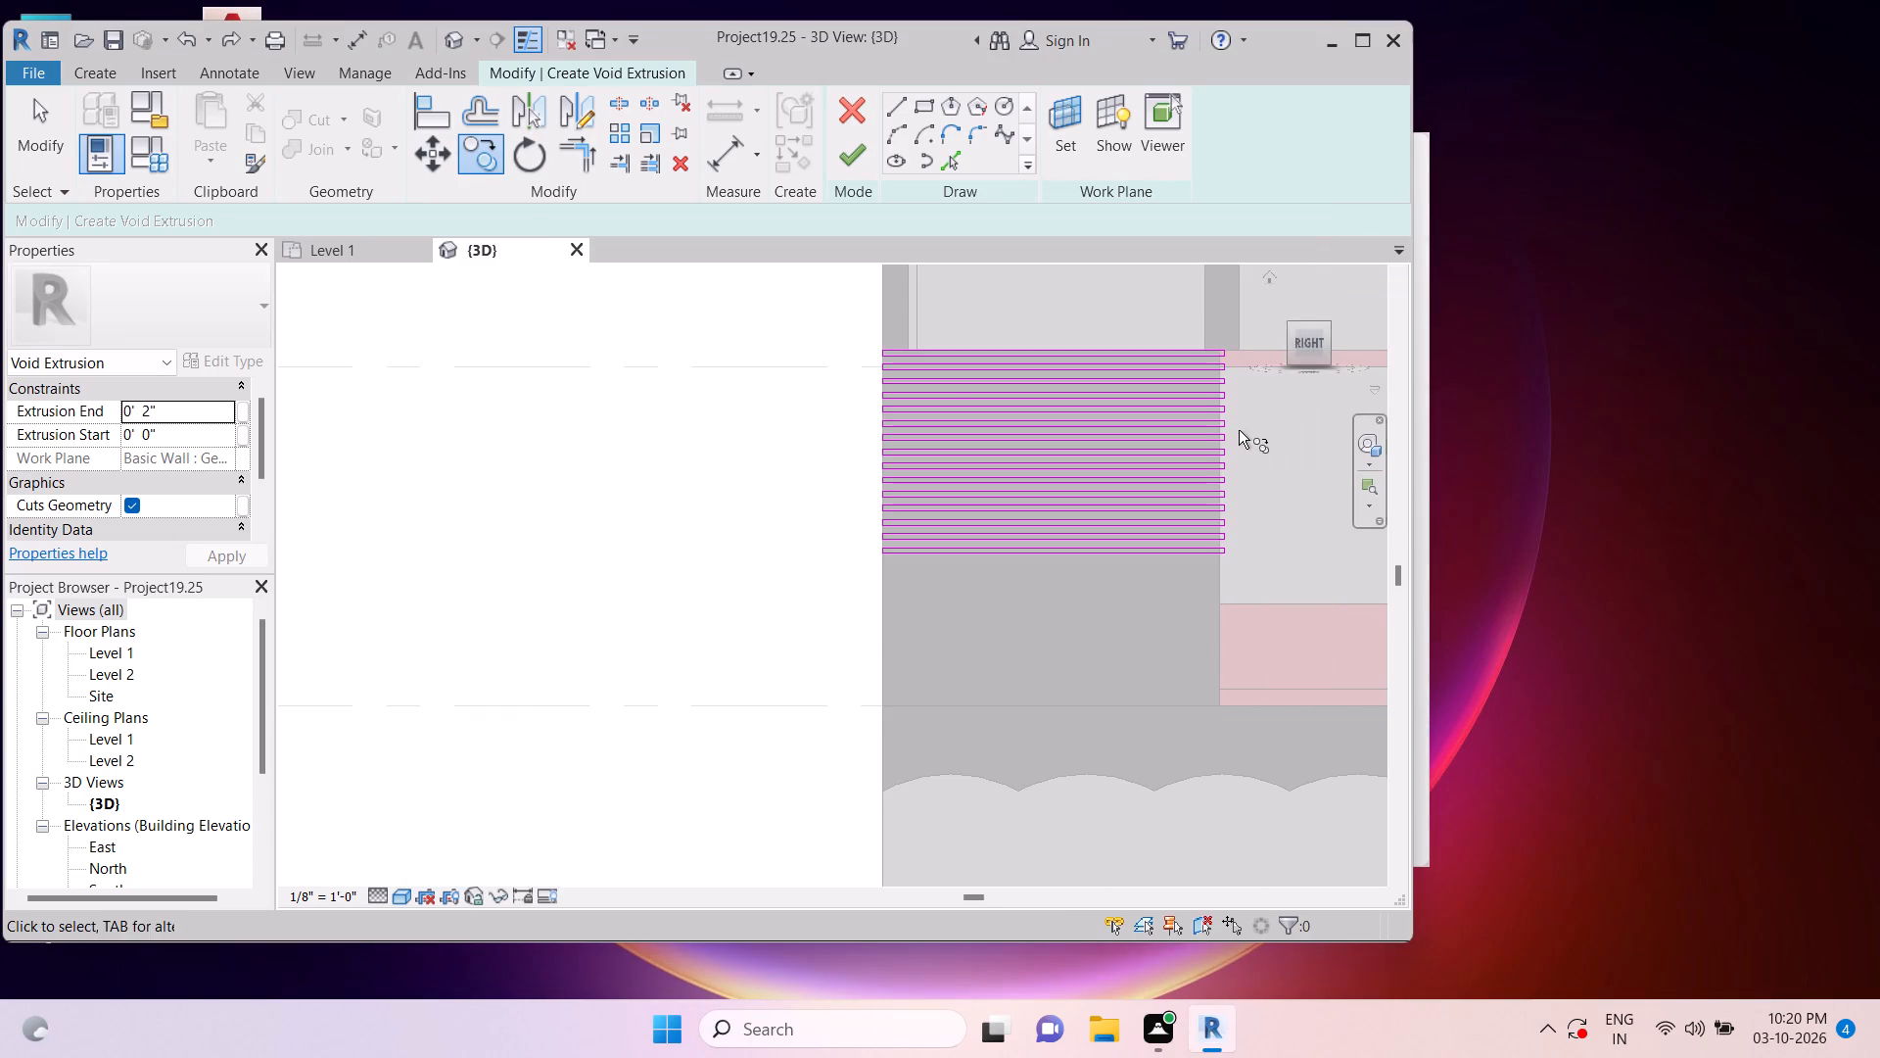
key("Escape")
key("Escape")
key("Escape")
Copy all fifteen strip outlines together about 6'-7" straight down over the lower part of the facade panel.
left_click_drag(825, 312, 1291, 598)
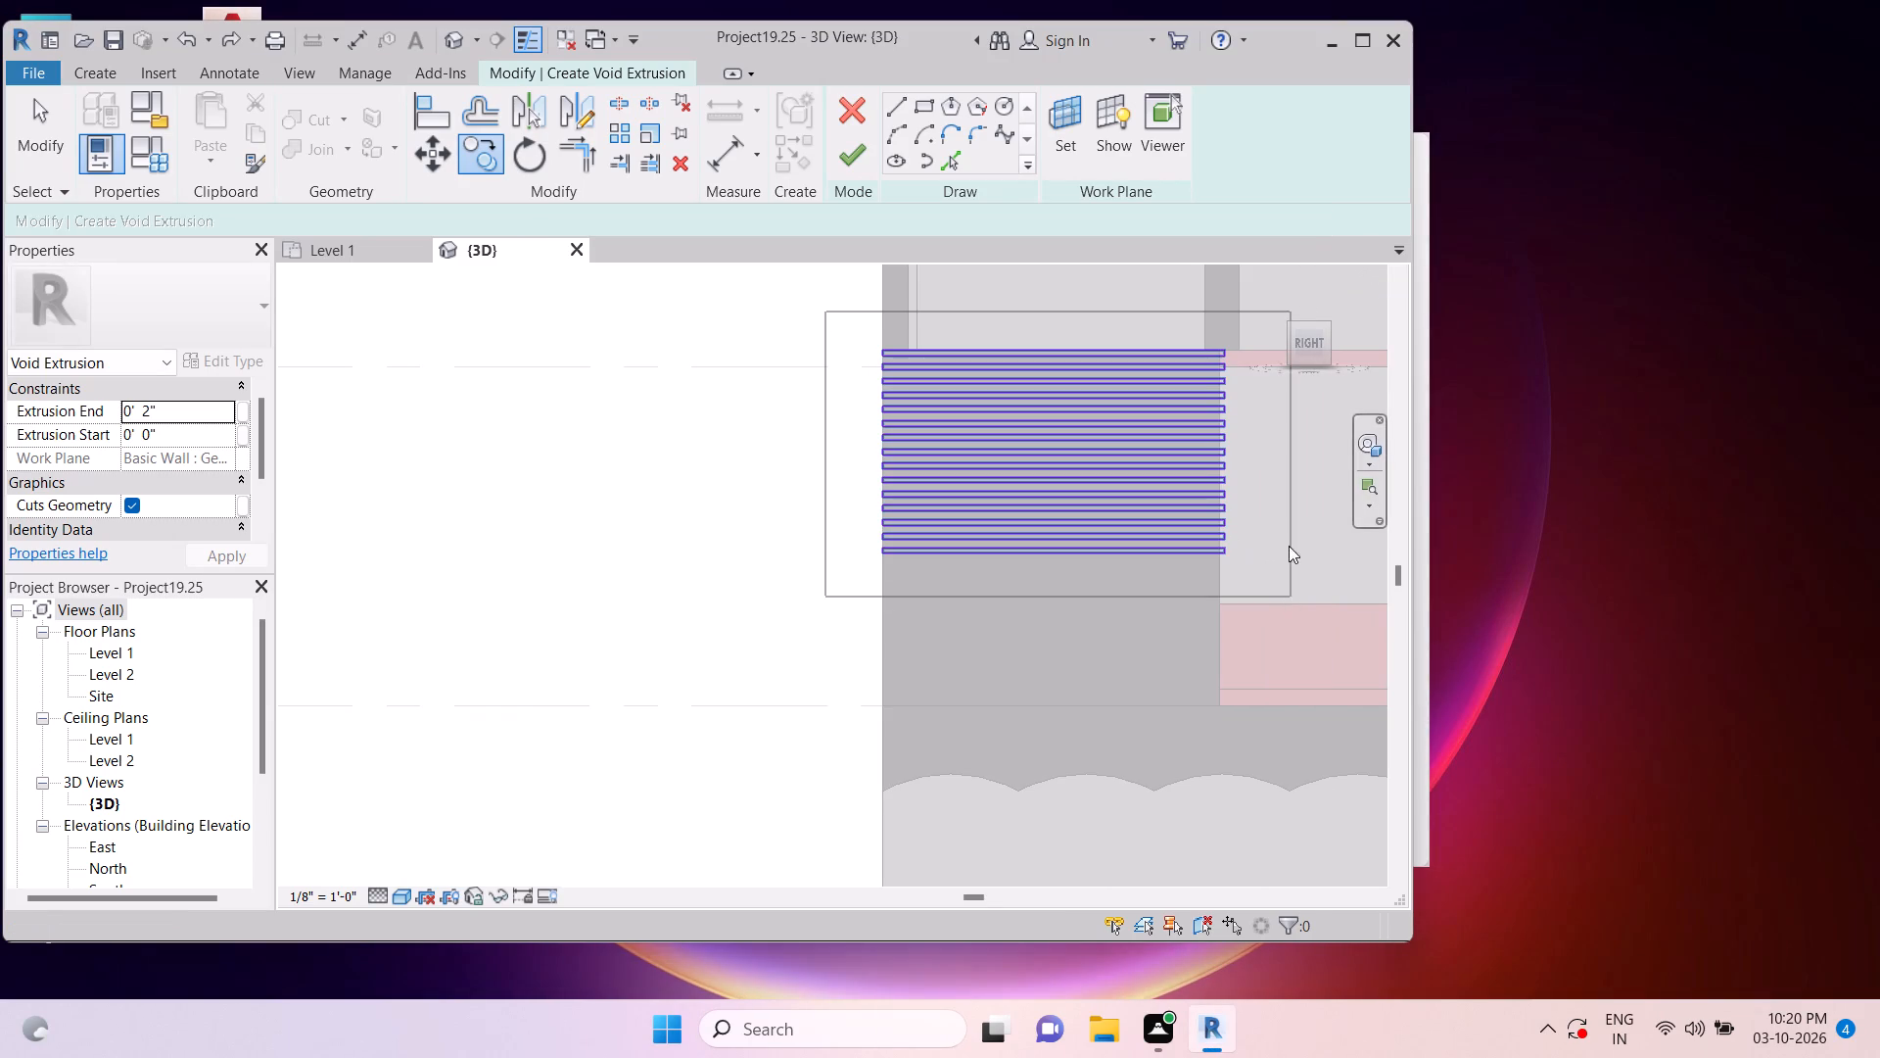
left_click(474, 158)
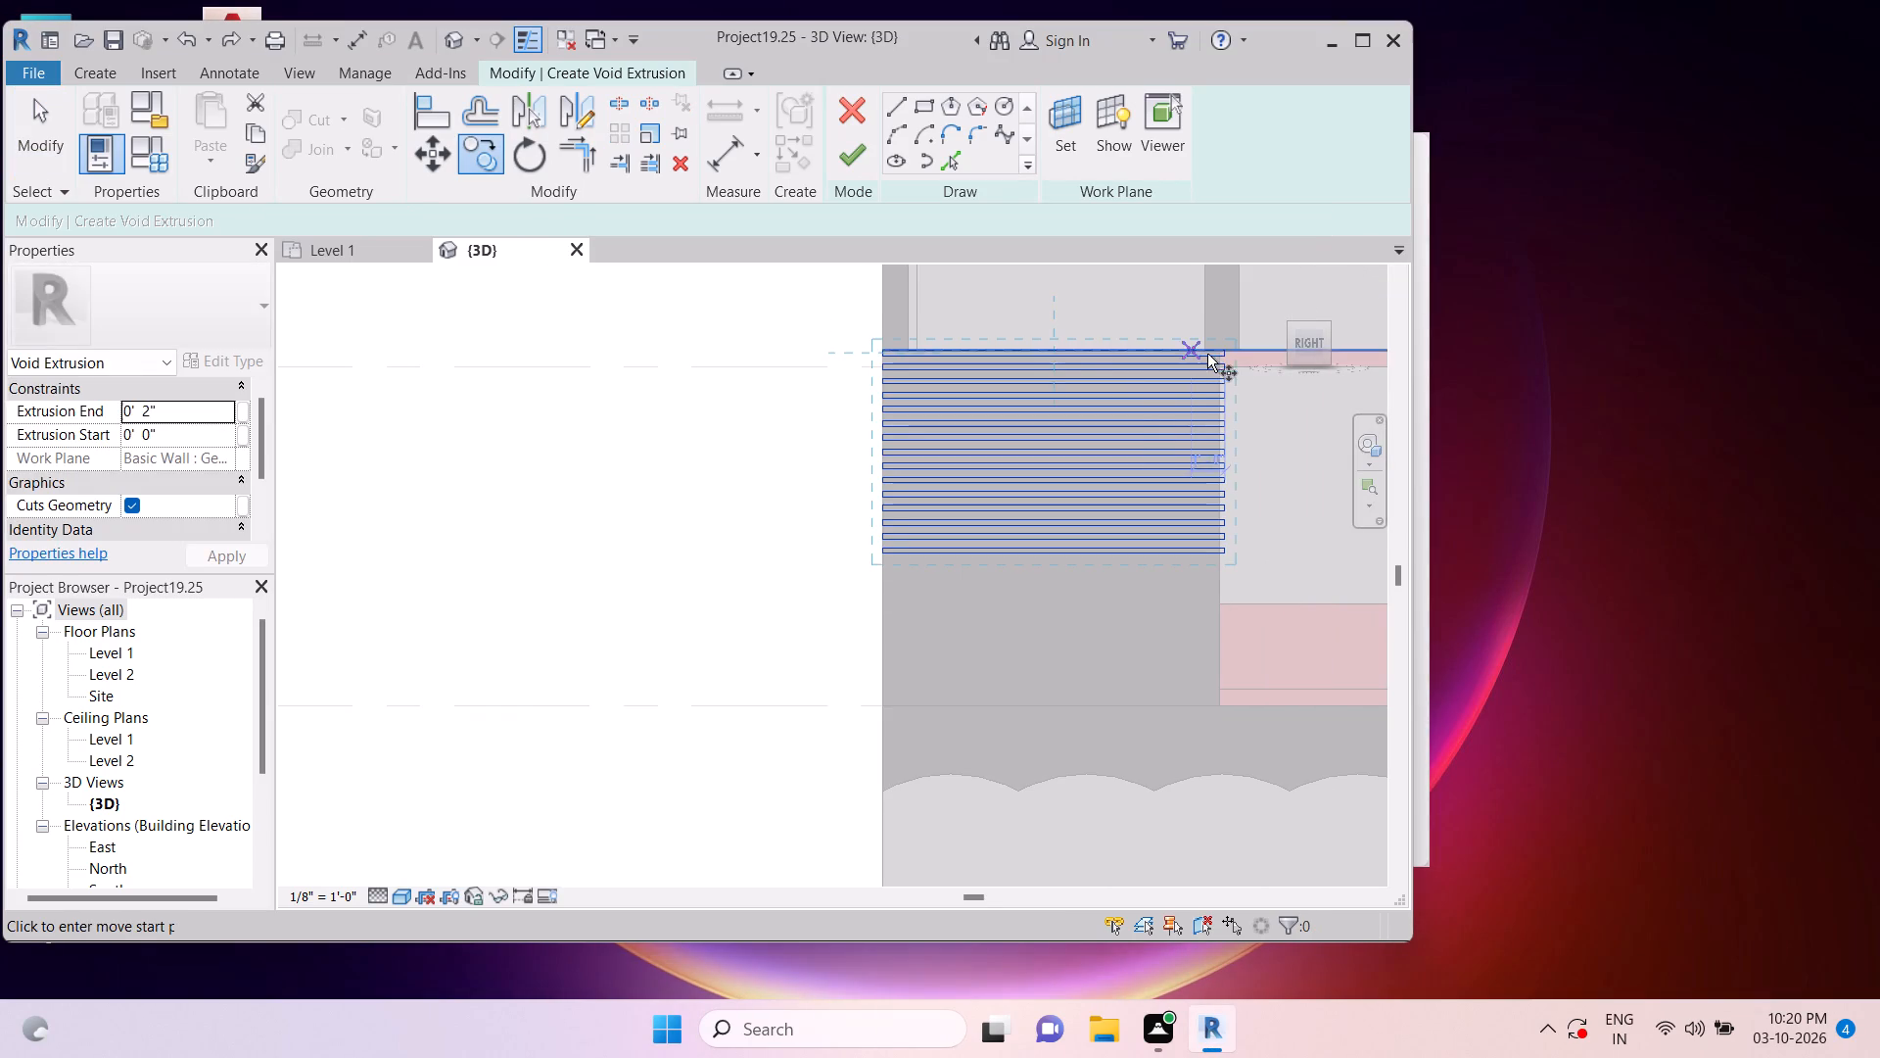
scroll(1223, 356, "up", 8)
left_click(1223, 341)
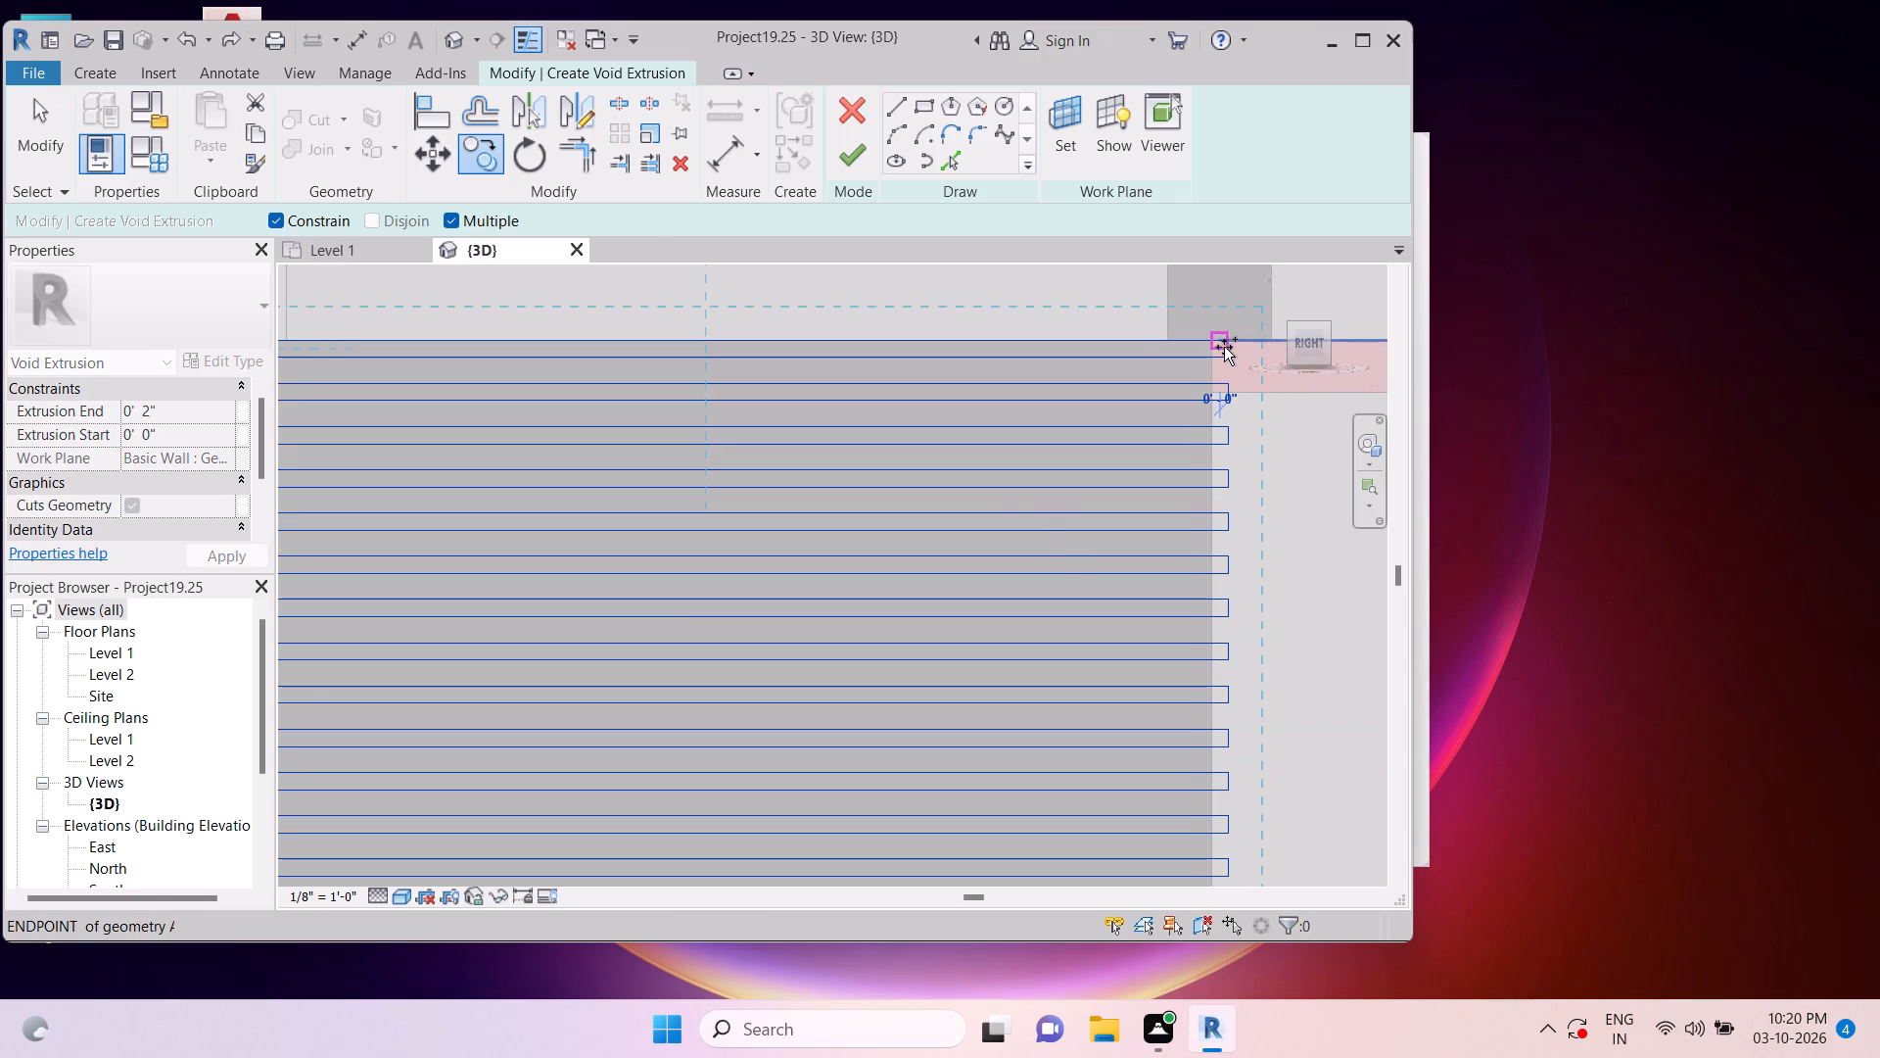
scroll(1228, 368, "down", 5)
scroll(1237, 714, "up", 2)
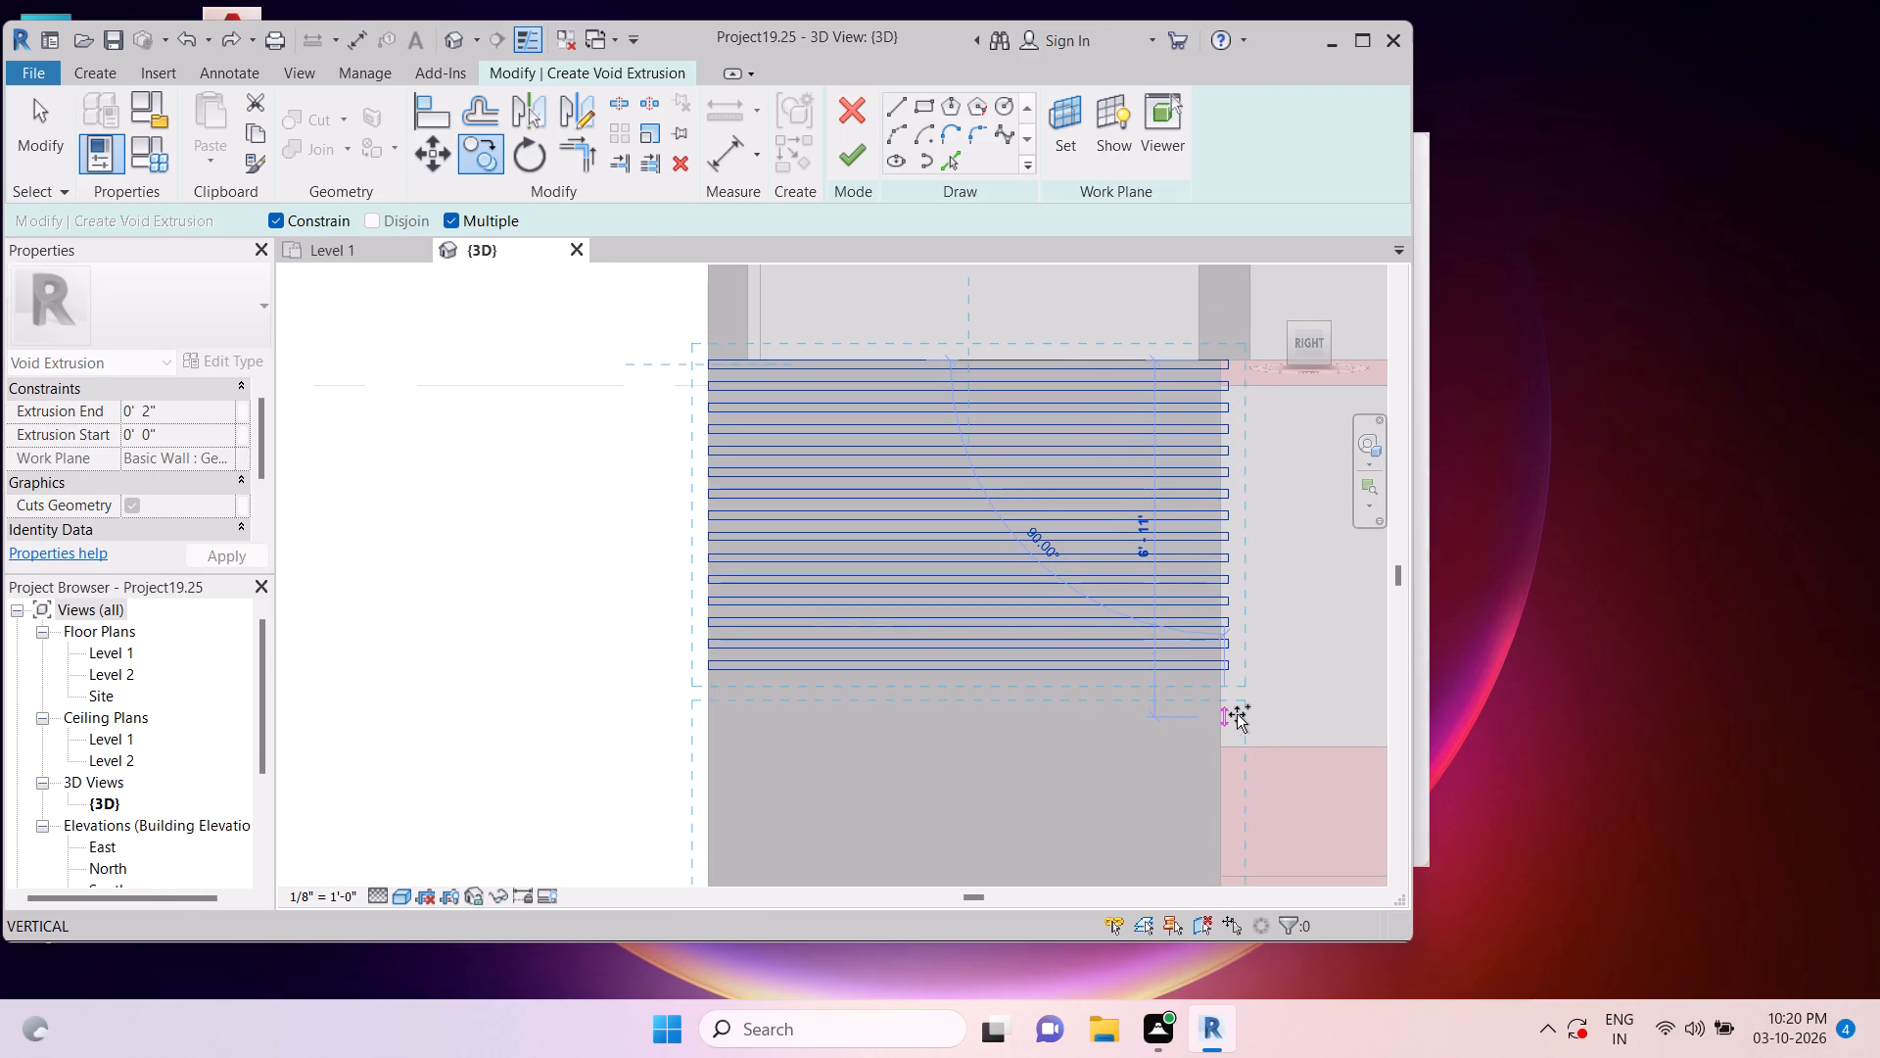
scroll(1237, 714, "up", 2)
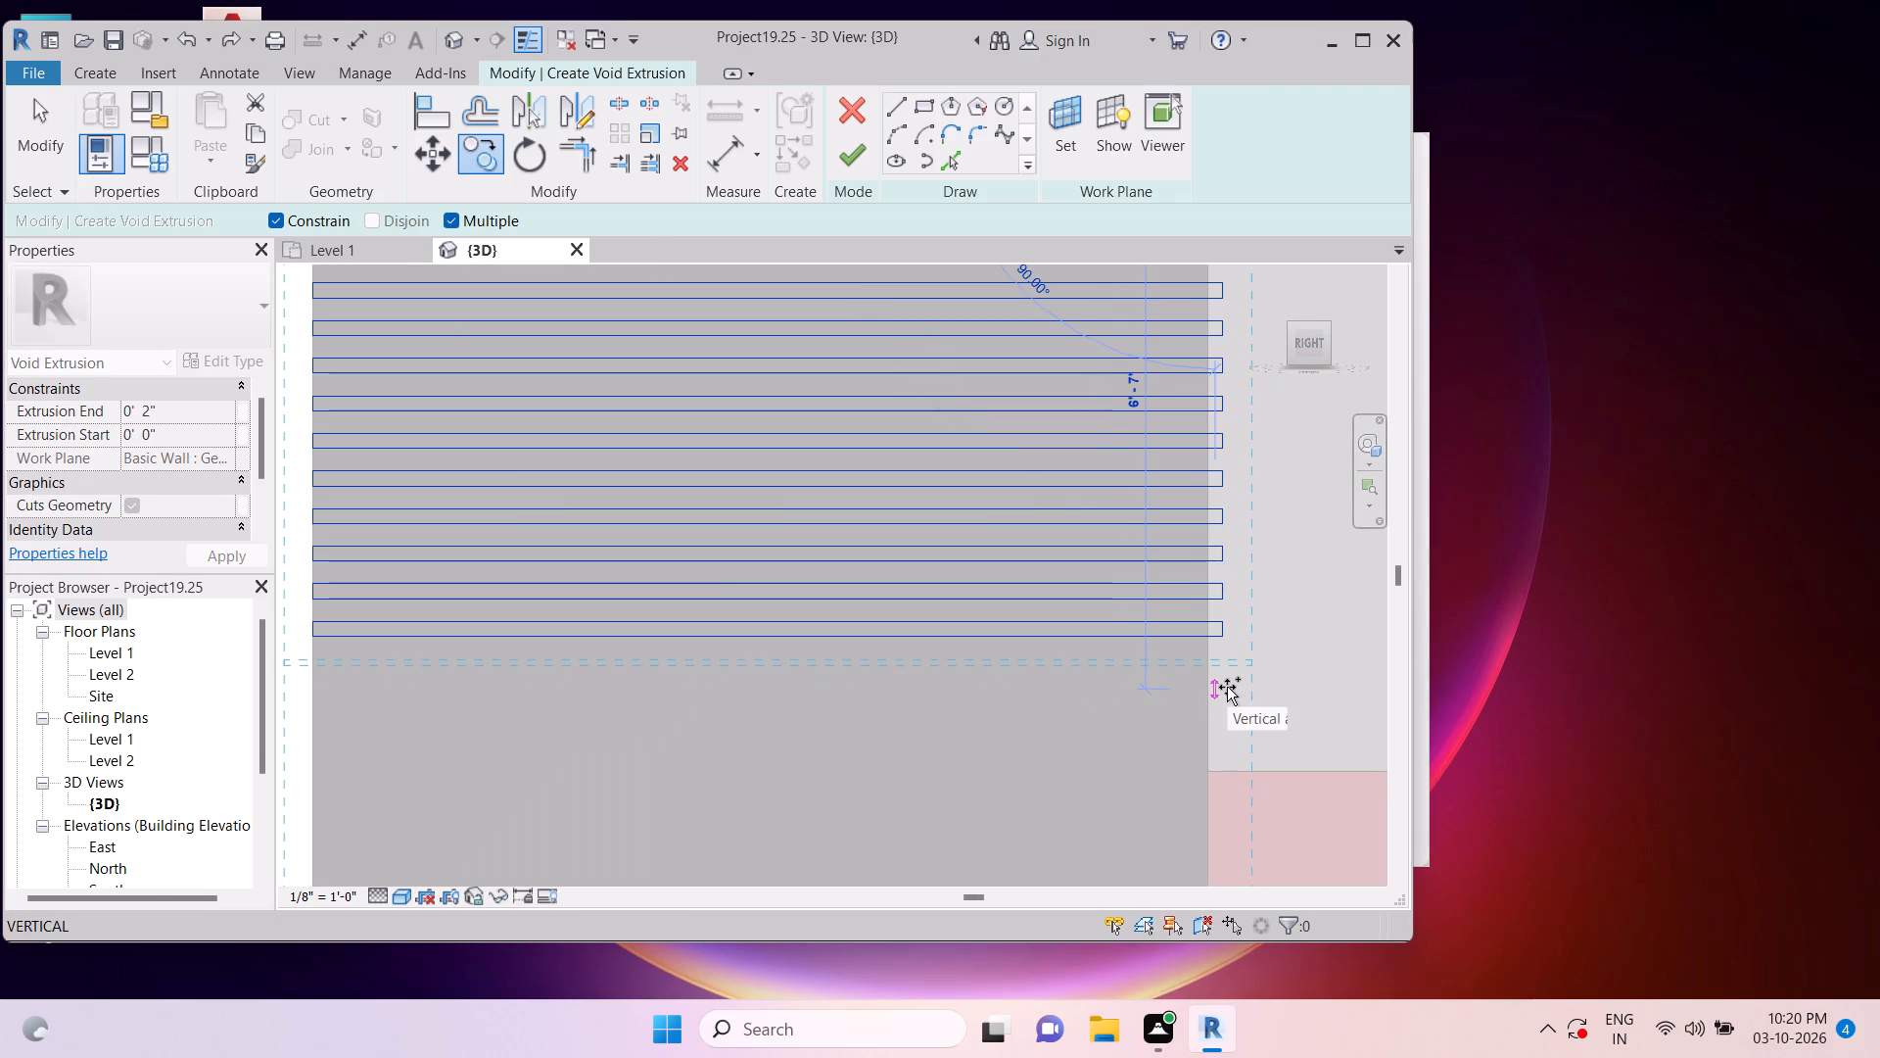
left_click(1227, 685)
key("Escape")
key("Escape")
key("Escape")
scroll(1246, 668, "down", 5)
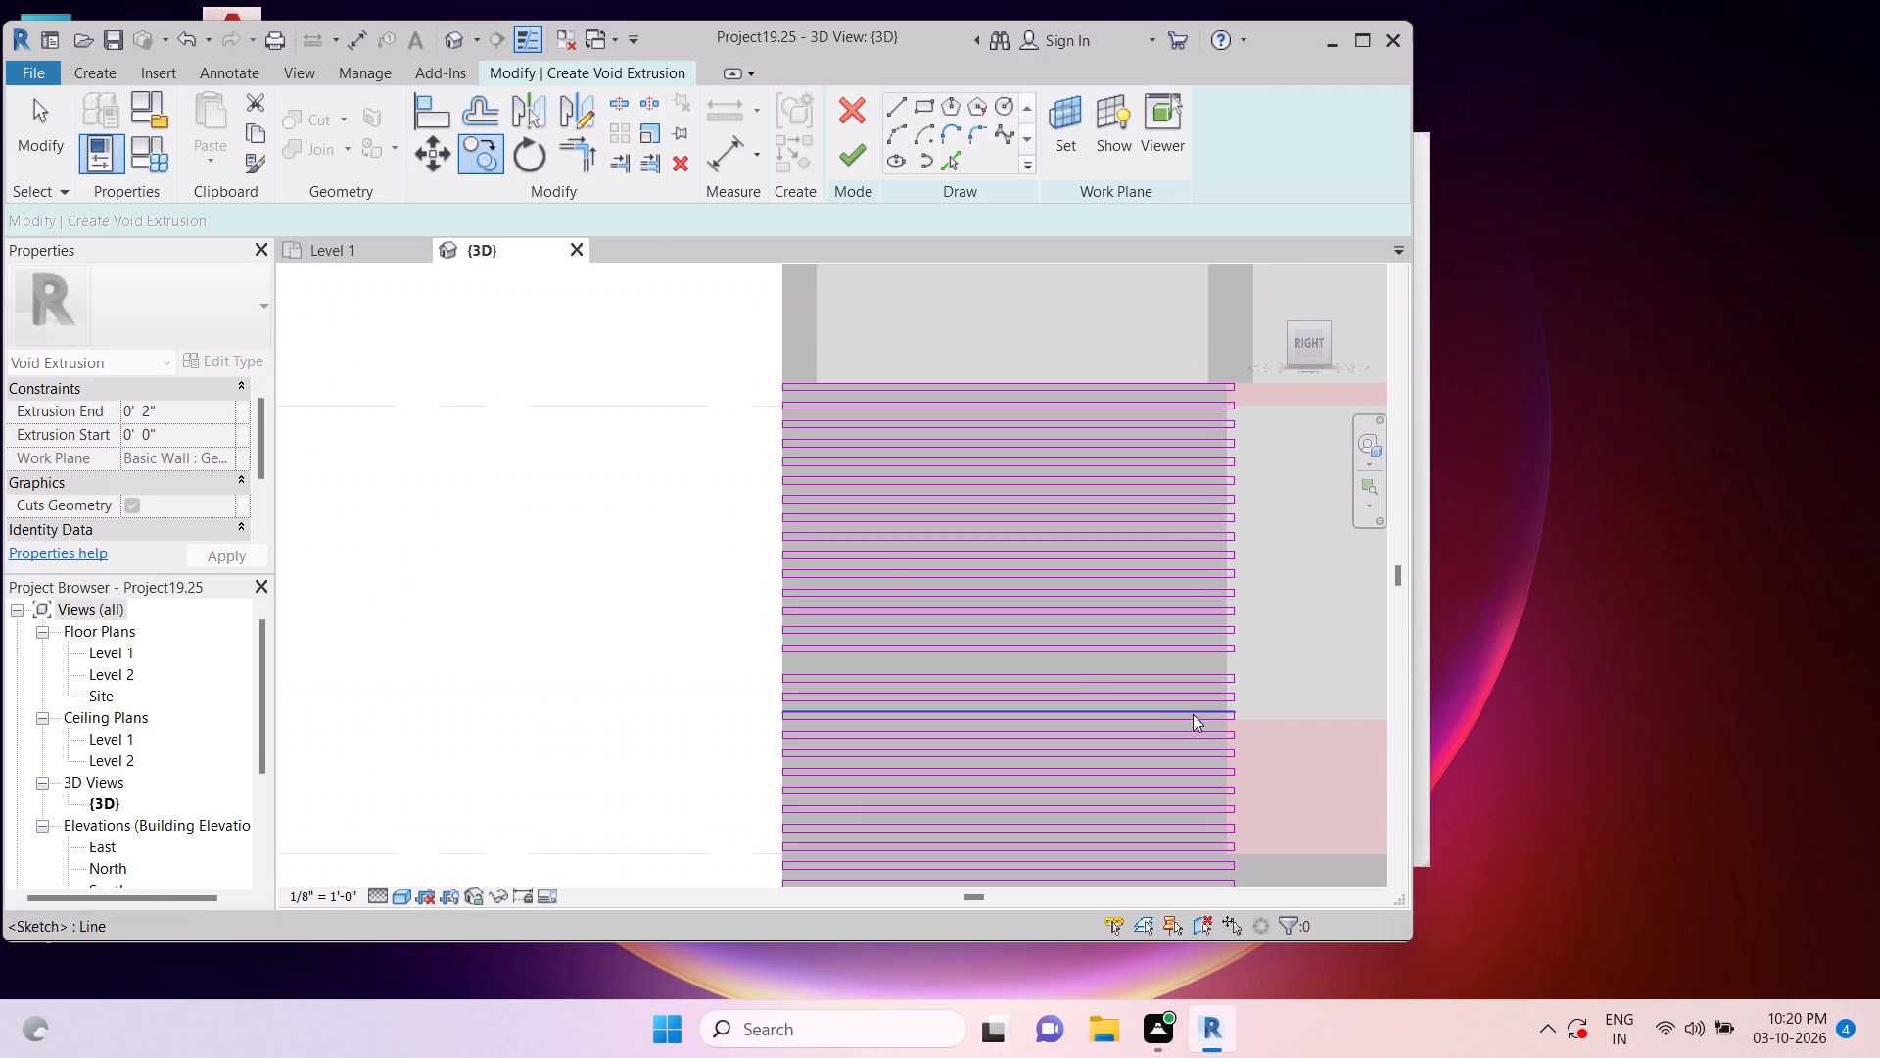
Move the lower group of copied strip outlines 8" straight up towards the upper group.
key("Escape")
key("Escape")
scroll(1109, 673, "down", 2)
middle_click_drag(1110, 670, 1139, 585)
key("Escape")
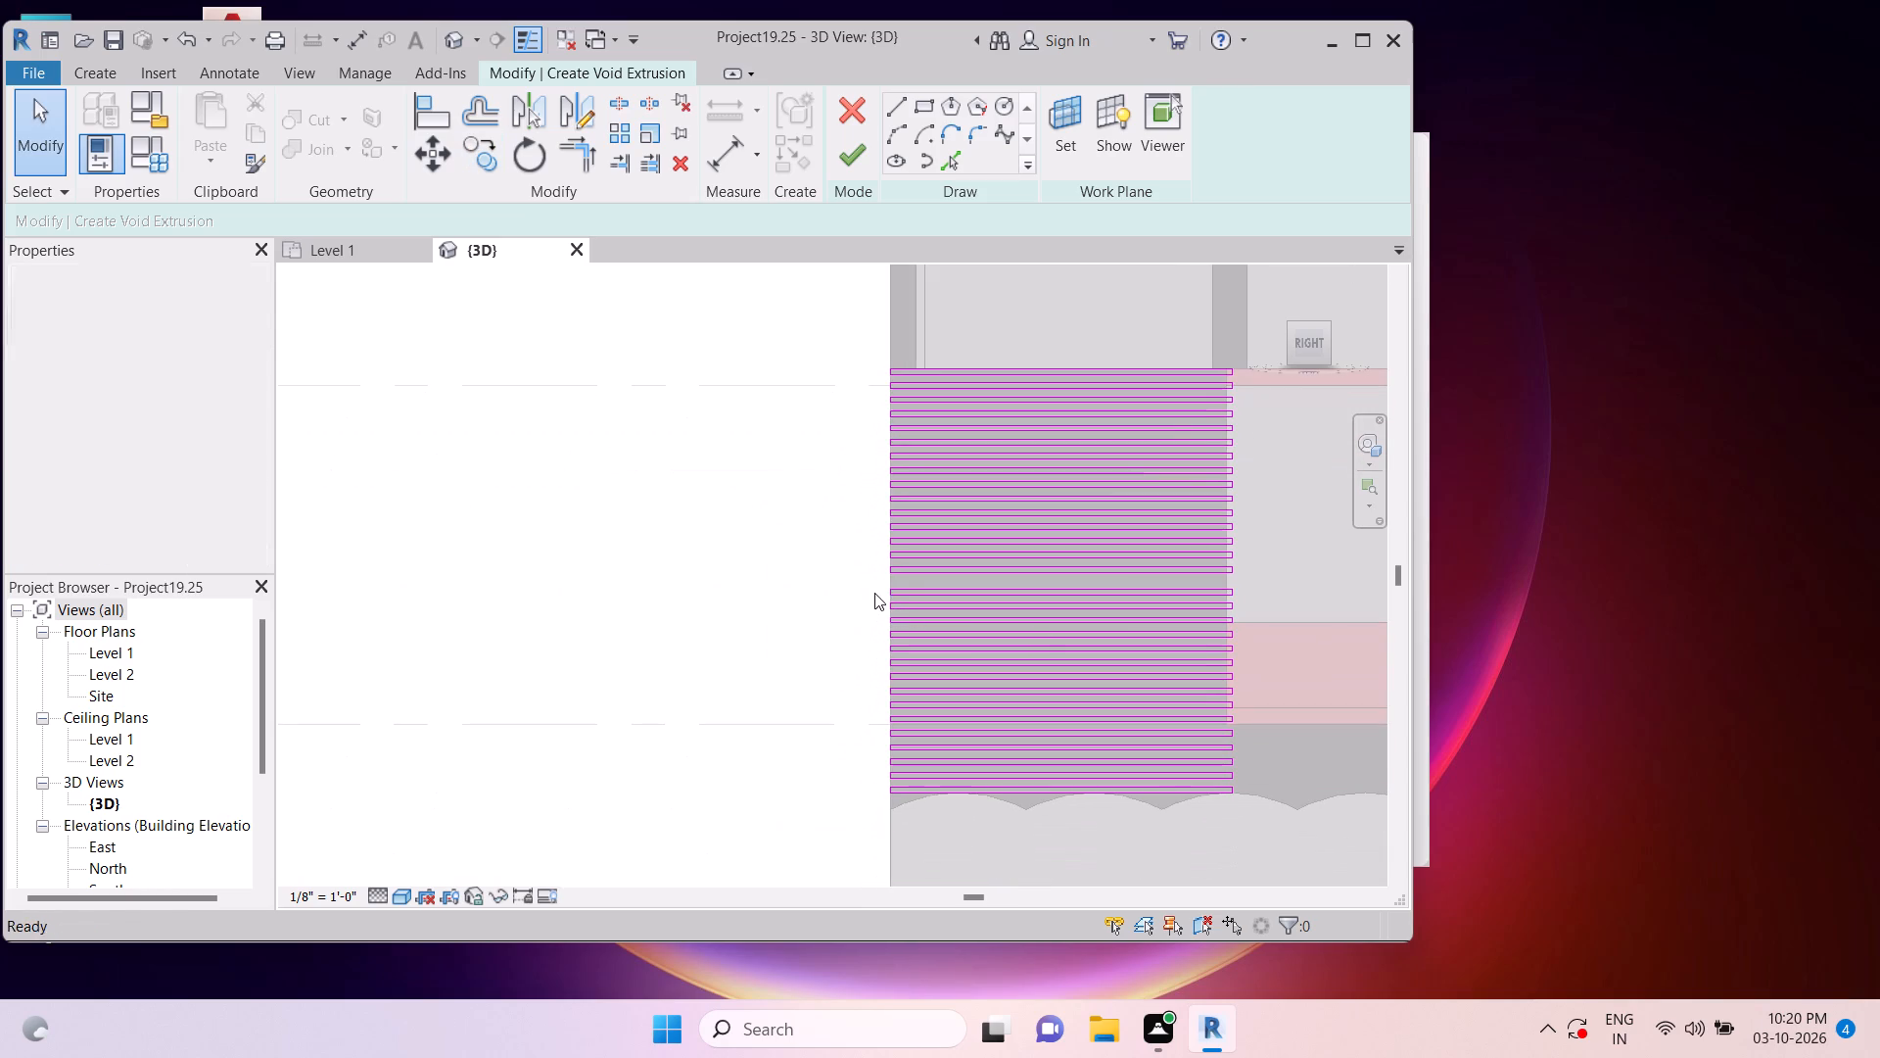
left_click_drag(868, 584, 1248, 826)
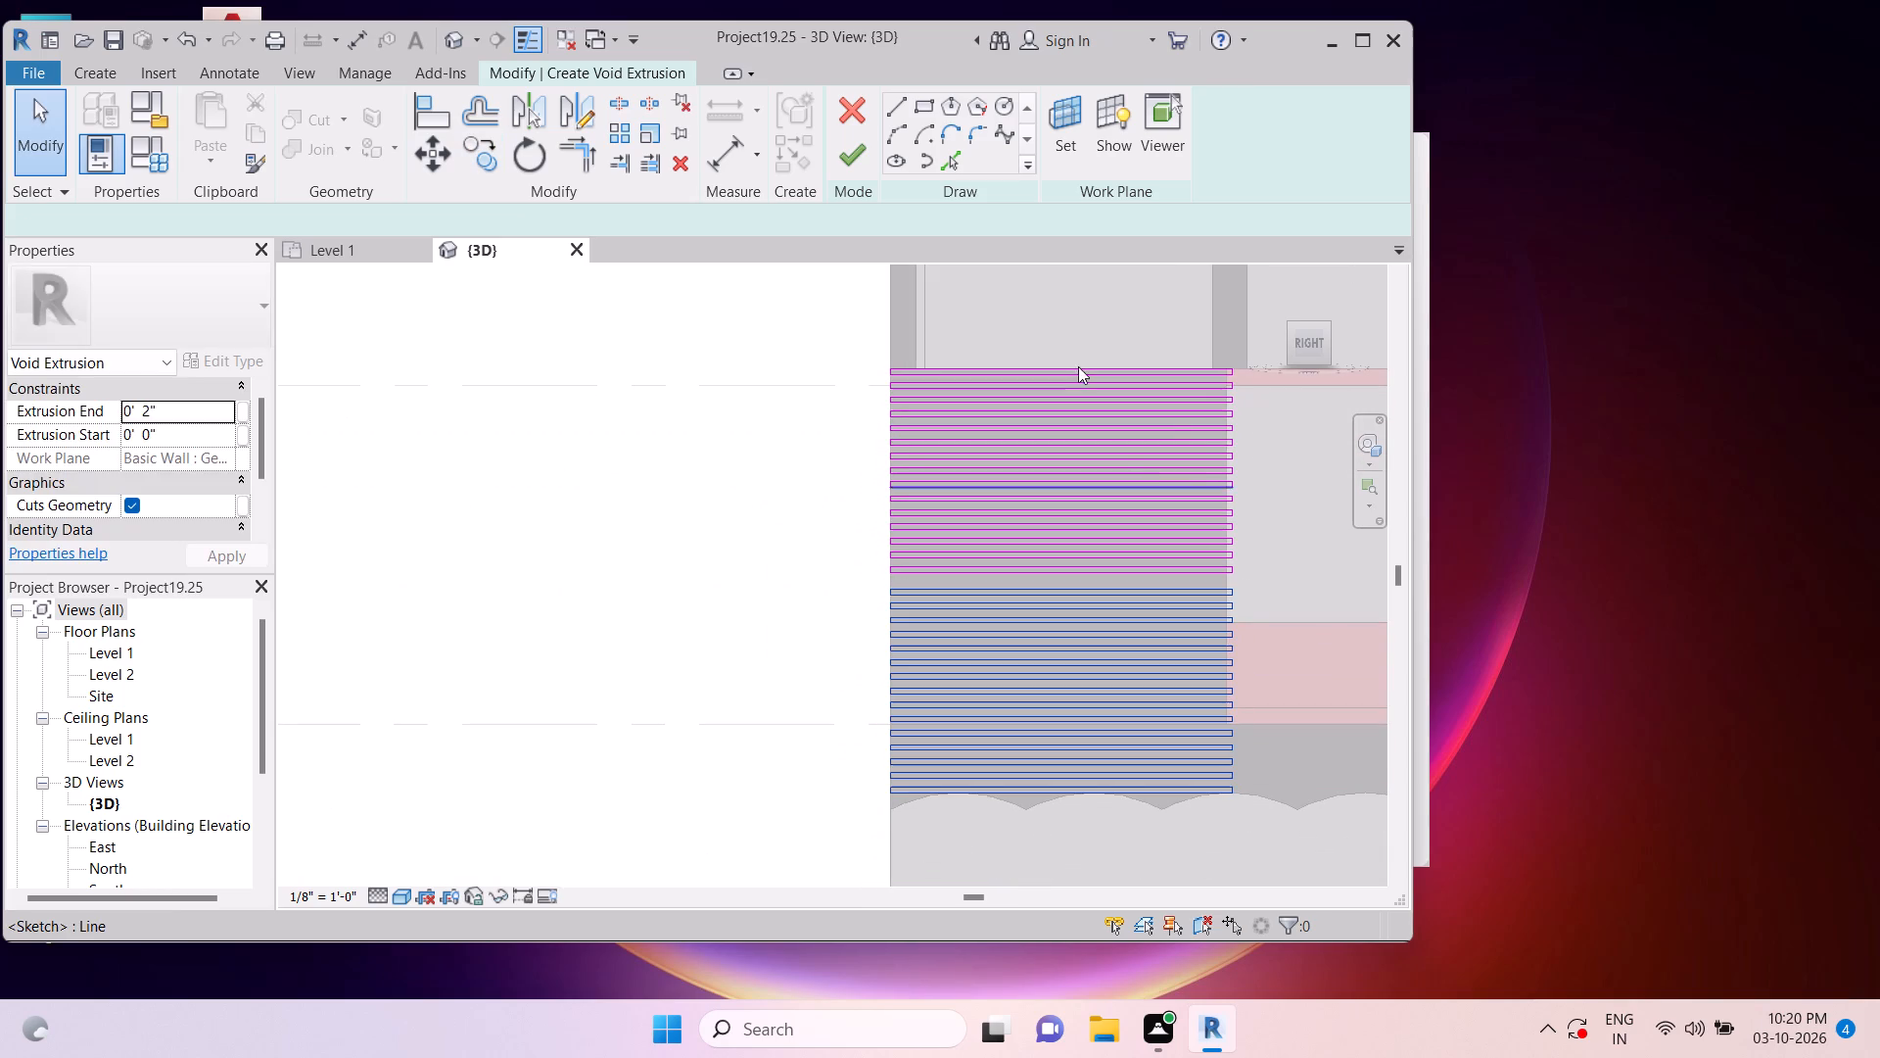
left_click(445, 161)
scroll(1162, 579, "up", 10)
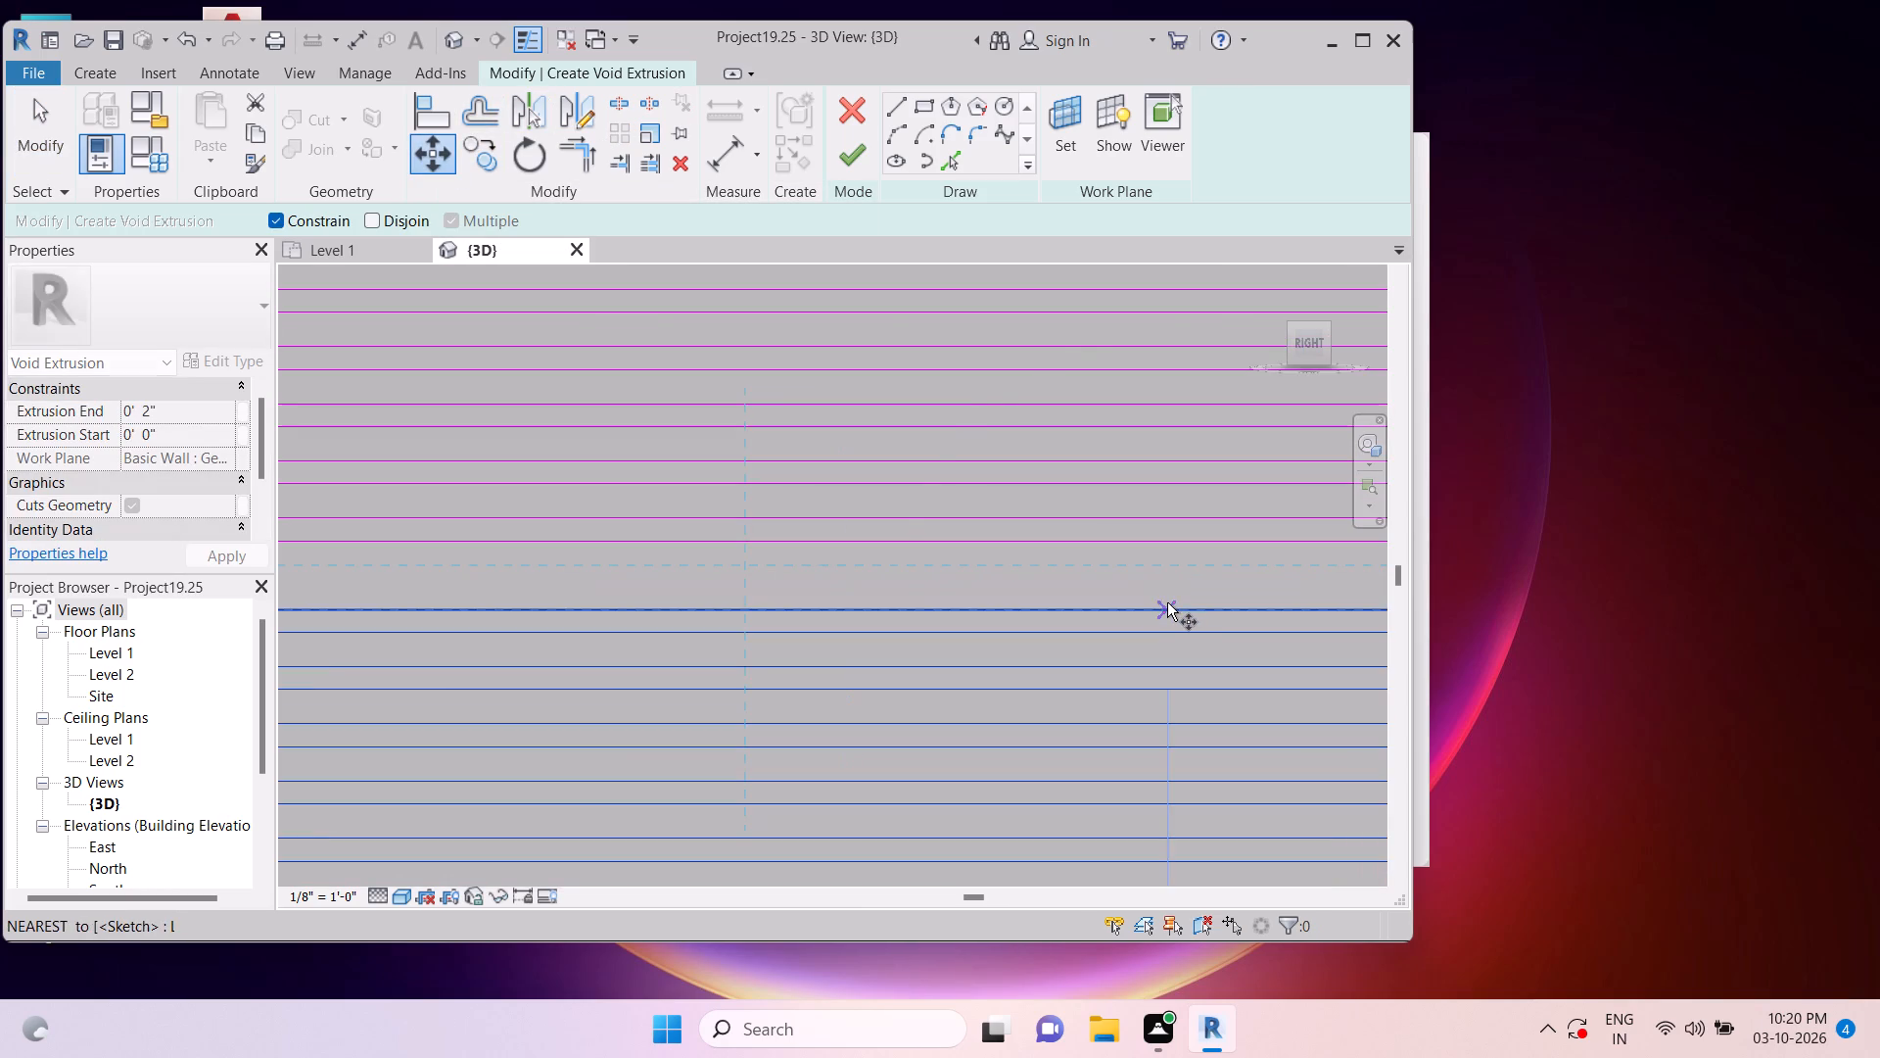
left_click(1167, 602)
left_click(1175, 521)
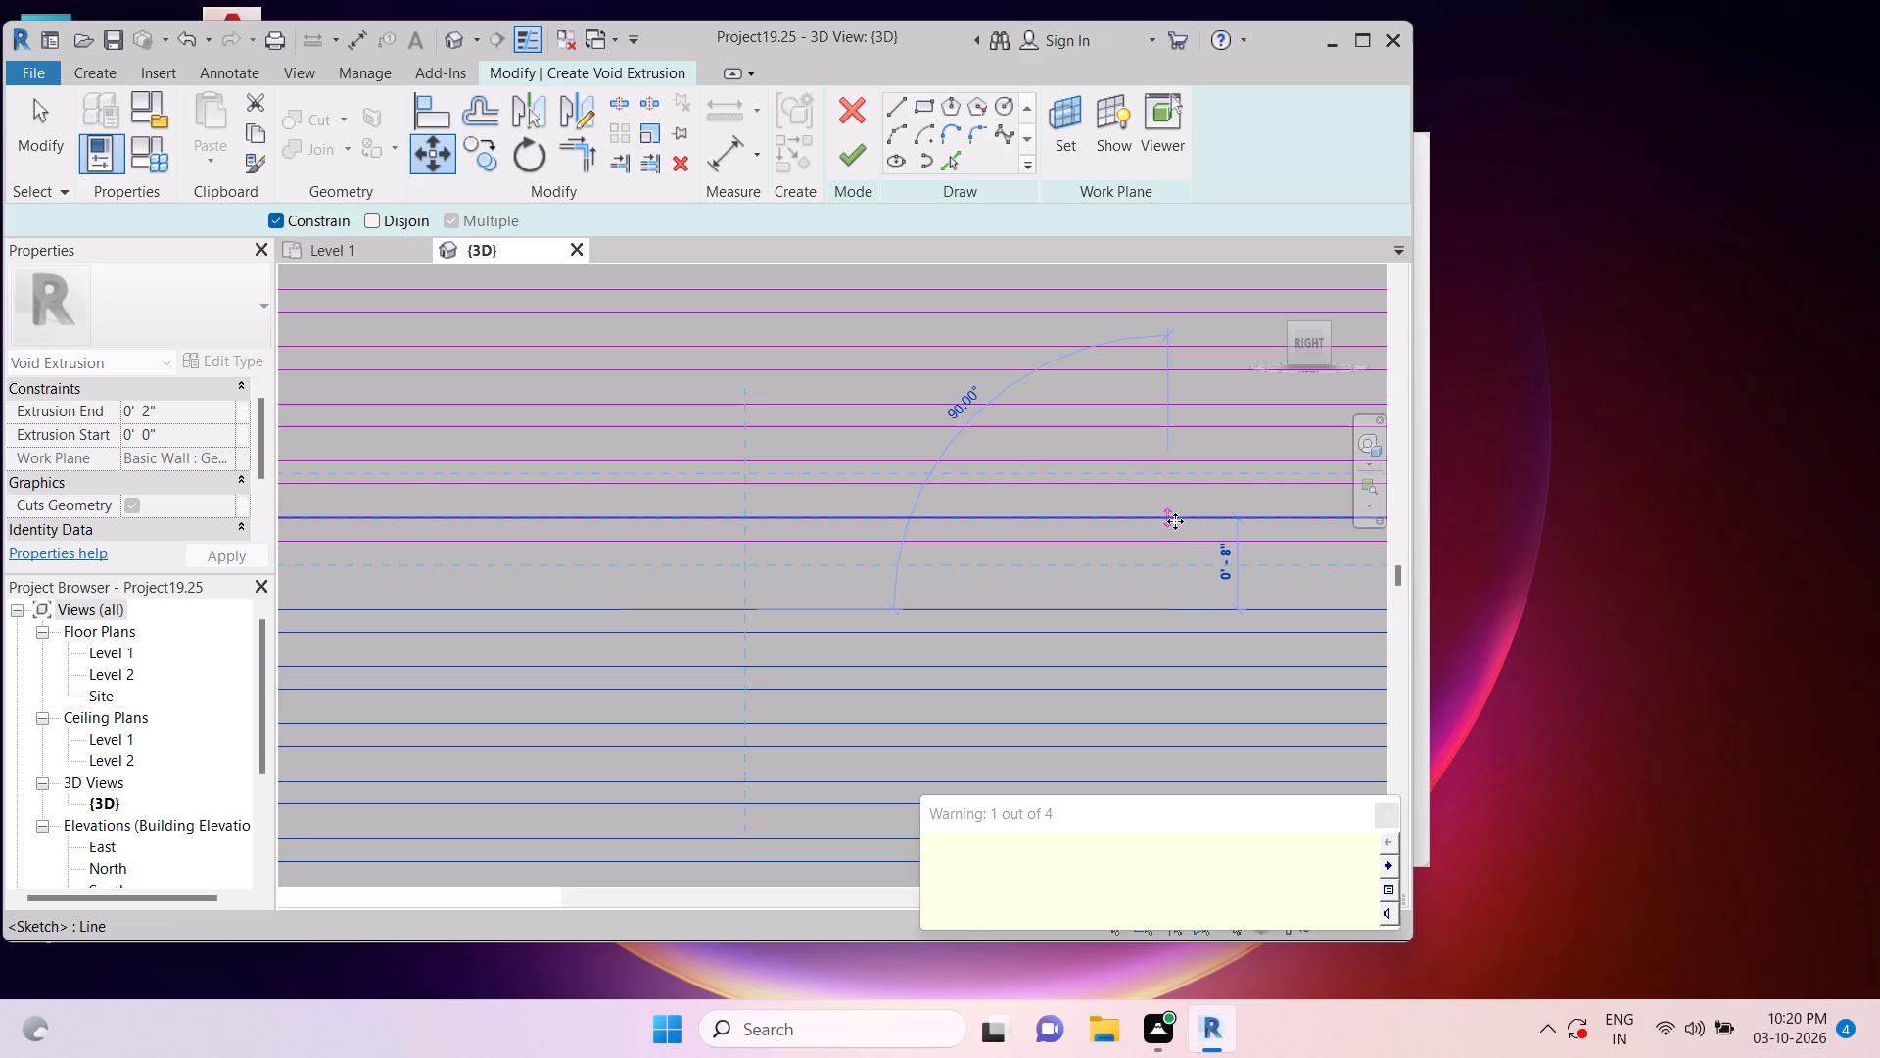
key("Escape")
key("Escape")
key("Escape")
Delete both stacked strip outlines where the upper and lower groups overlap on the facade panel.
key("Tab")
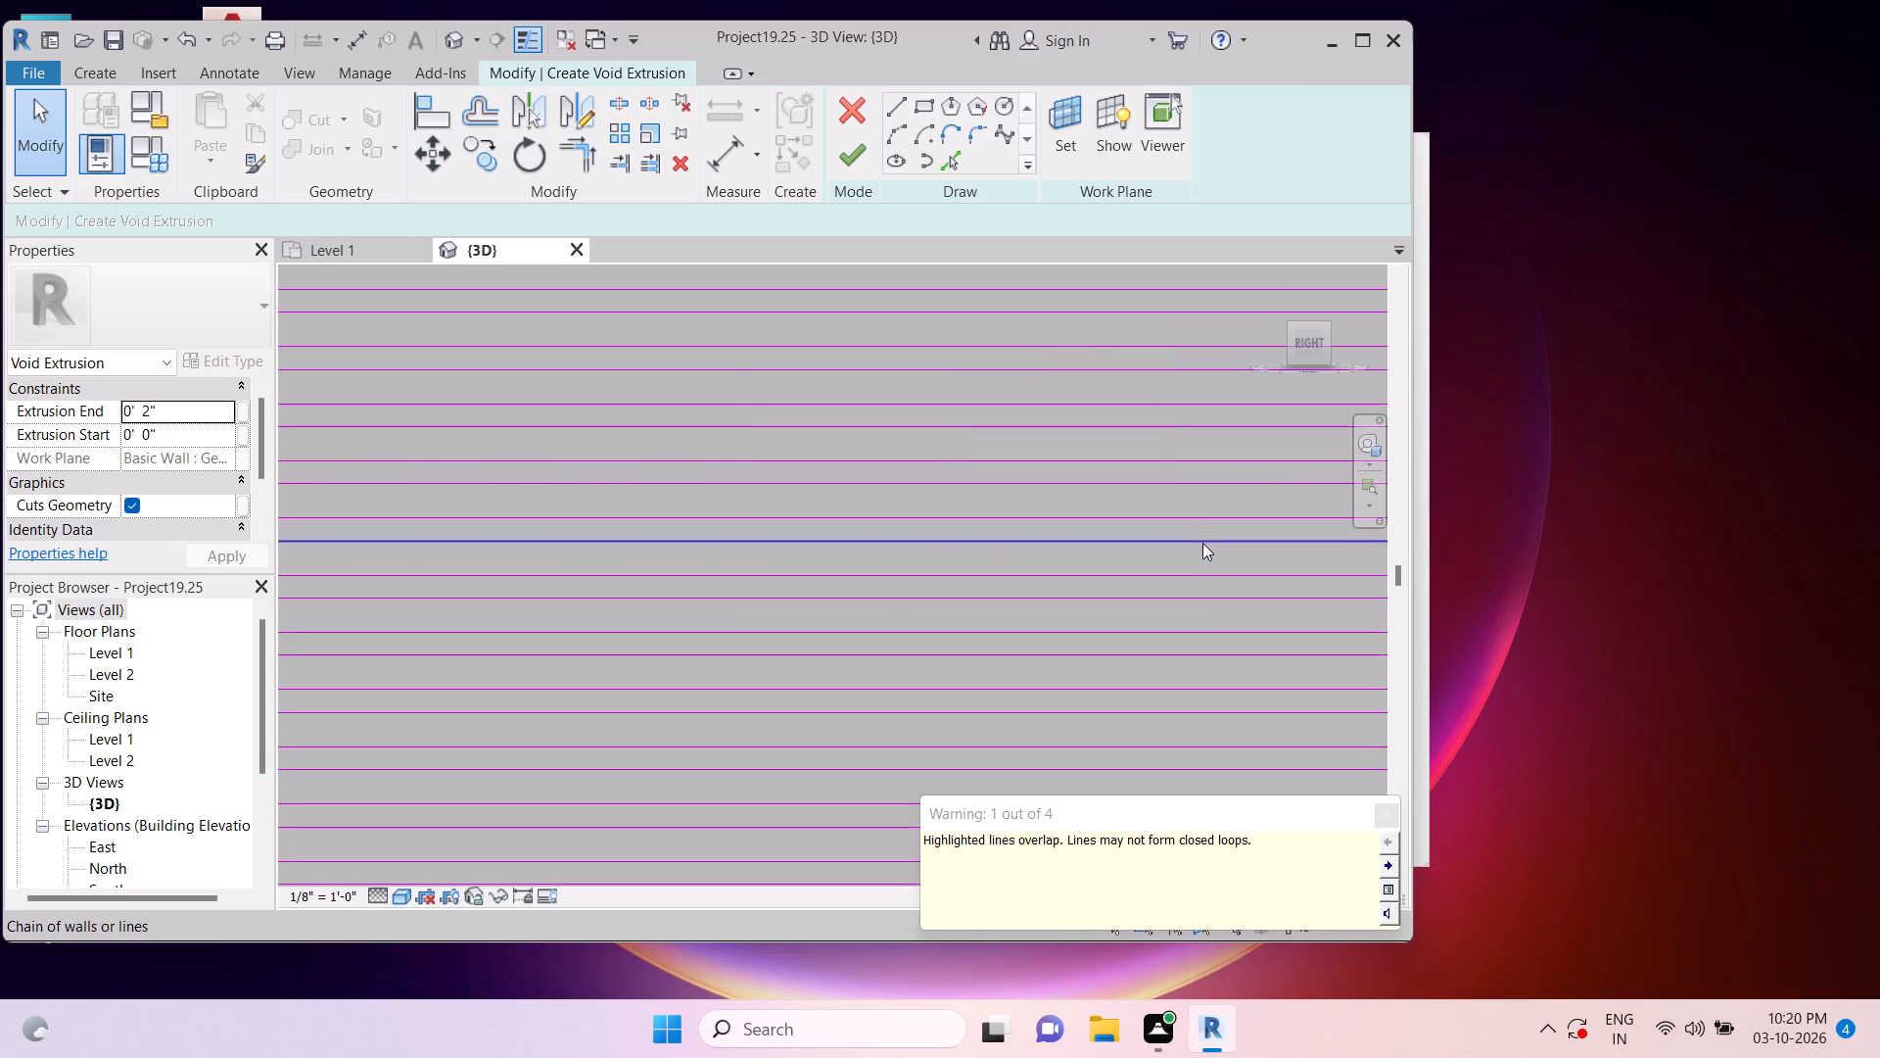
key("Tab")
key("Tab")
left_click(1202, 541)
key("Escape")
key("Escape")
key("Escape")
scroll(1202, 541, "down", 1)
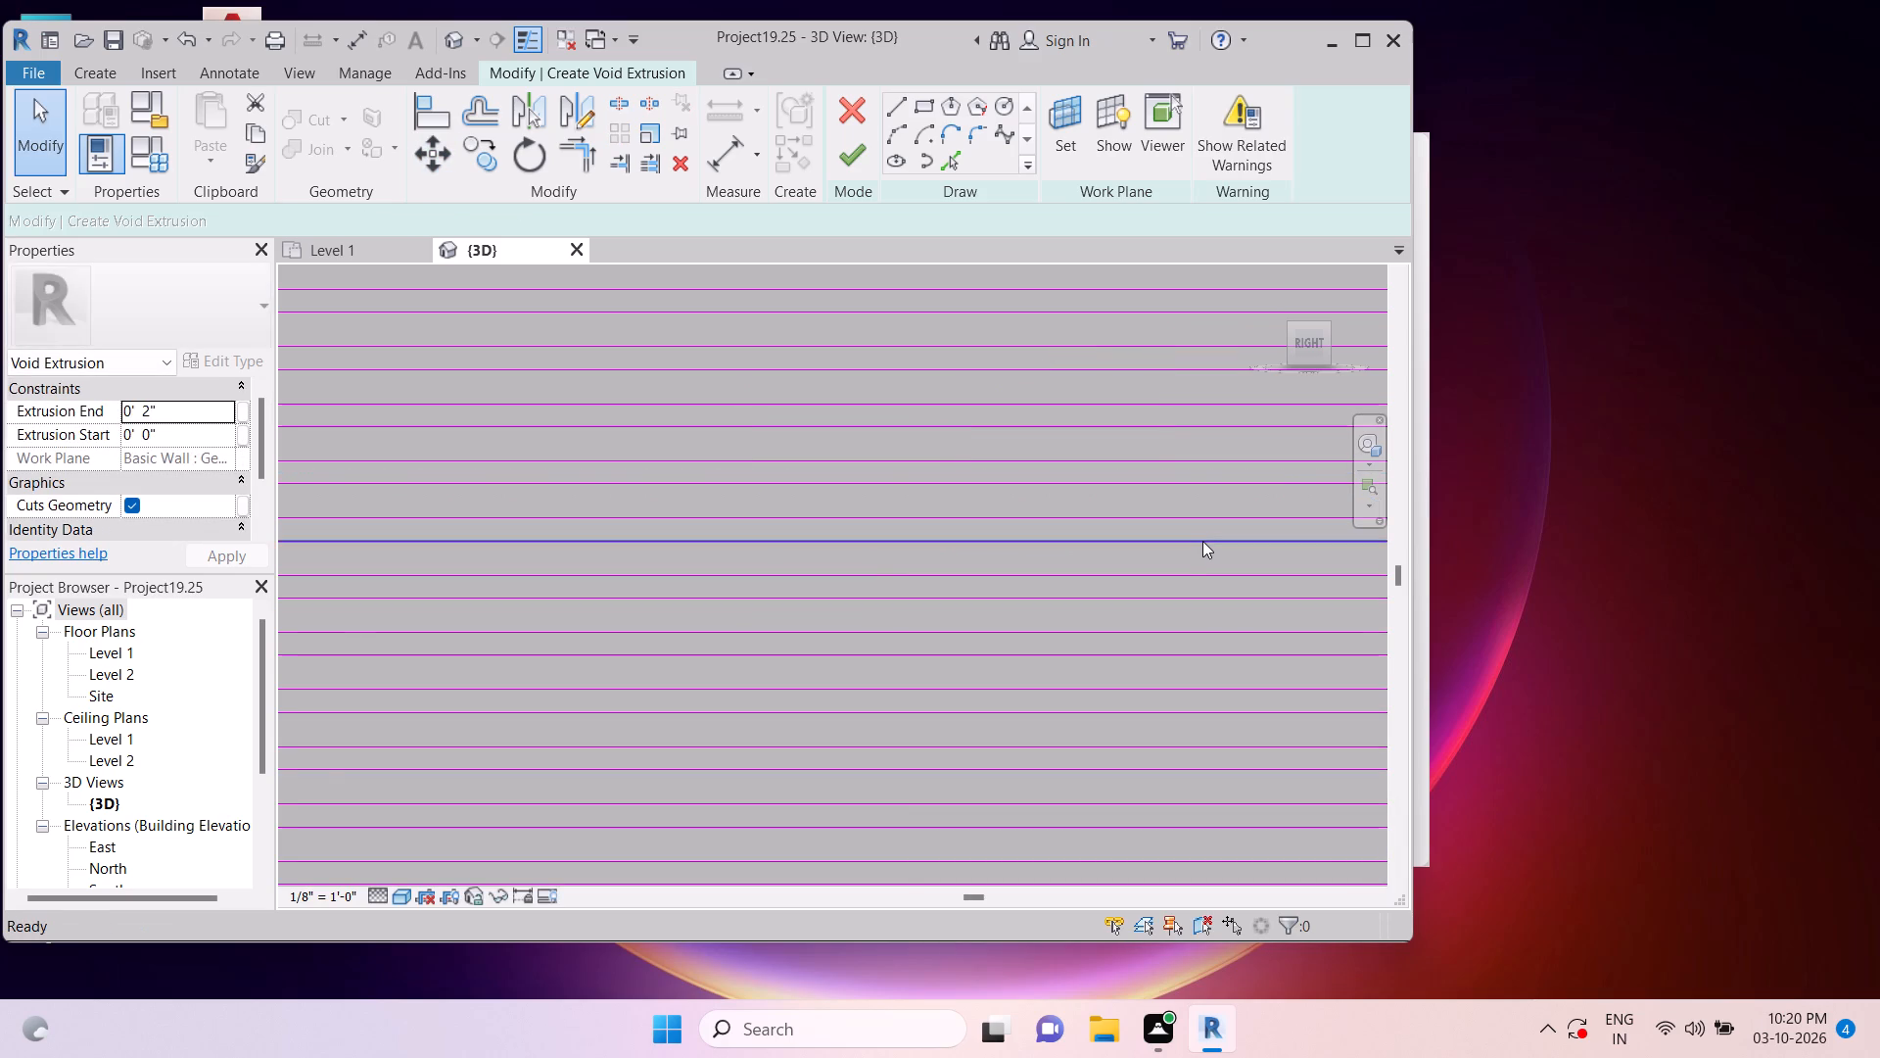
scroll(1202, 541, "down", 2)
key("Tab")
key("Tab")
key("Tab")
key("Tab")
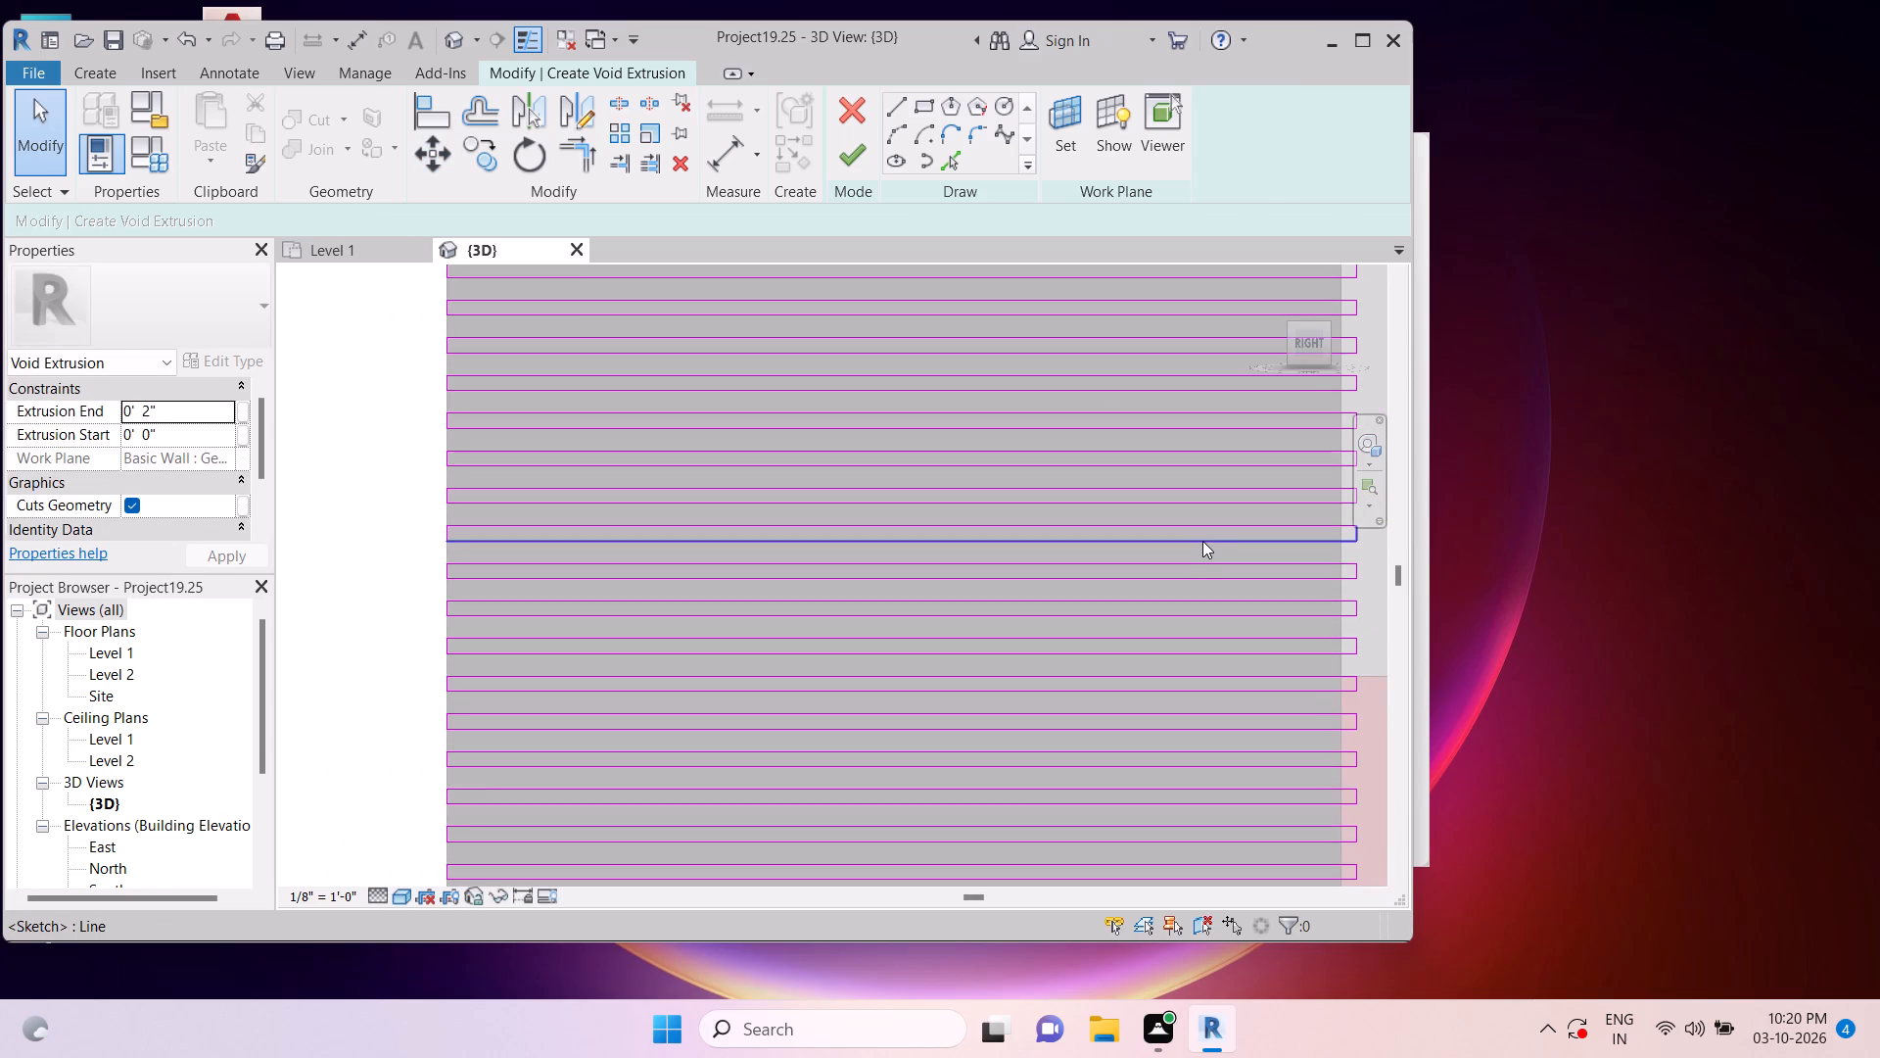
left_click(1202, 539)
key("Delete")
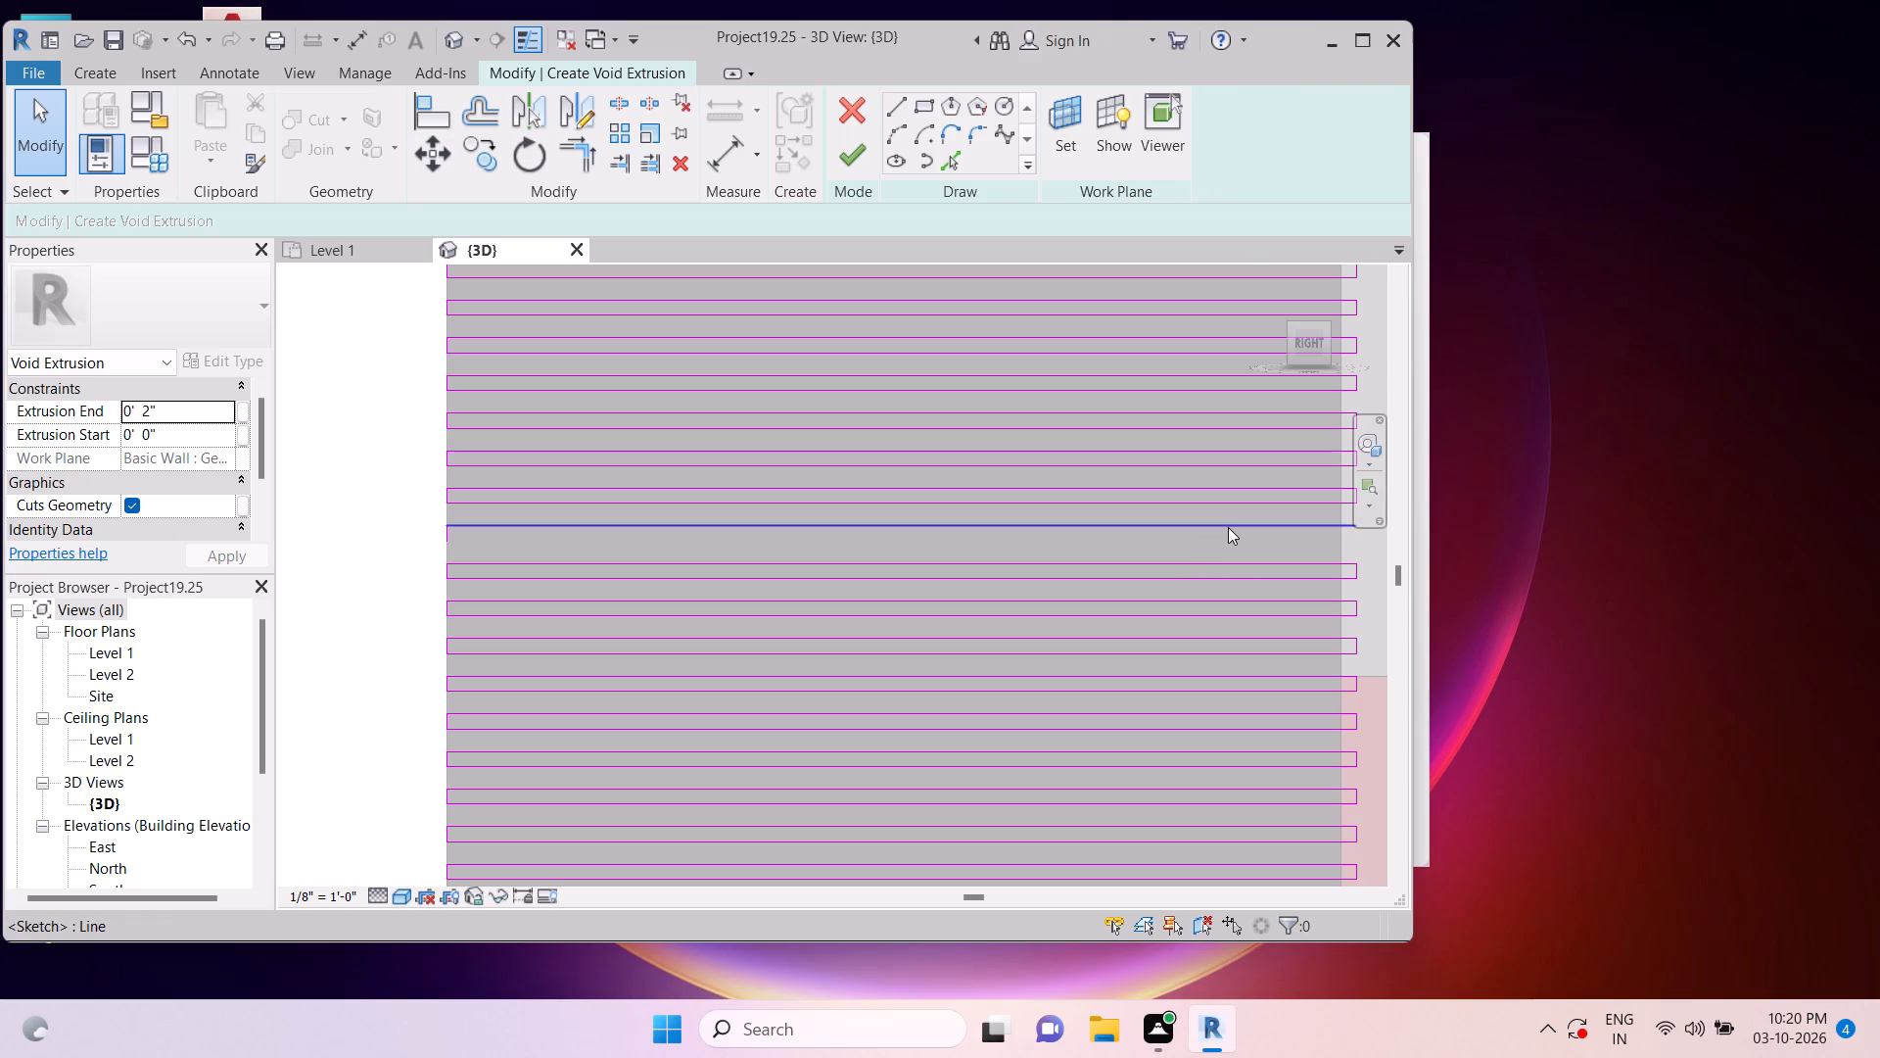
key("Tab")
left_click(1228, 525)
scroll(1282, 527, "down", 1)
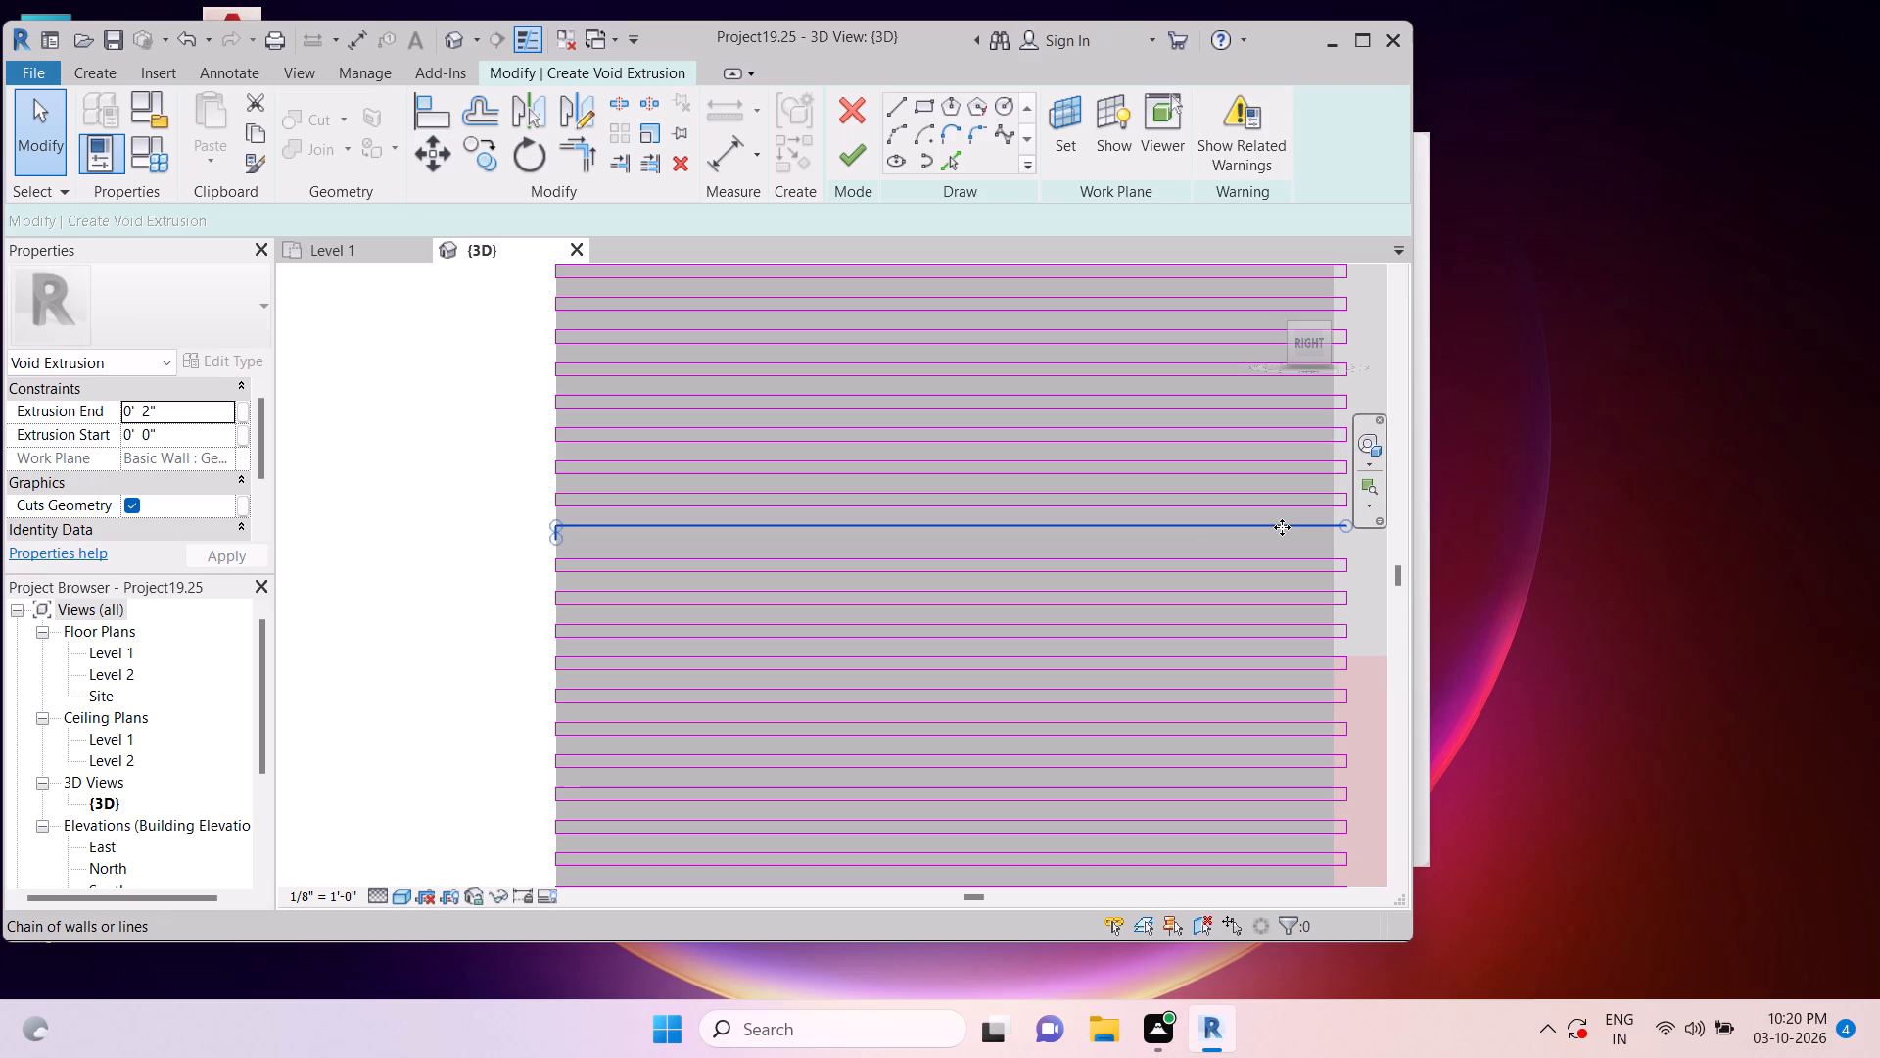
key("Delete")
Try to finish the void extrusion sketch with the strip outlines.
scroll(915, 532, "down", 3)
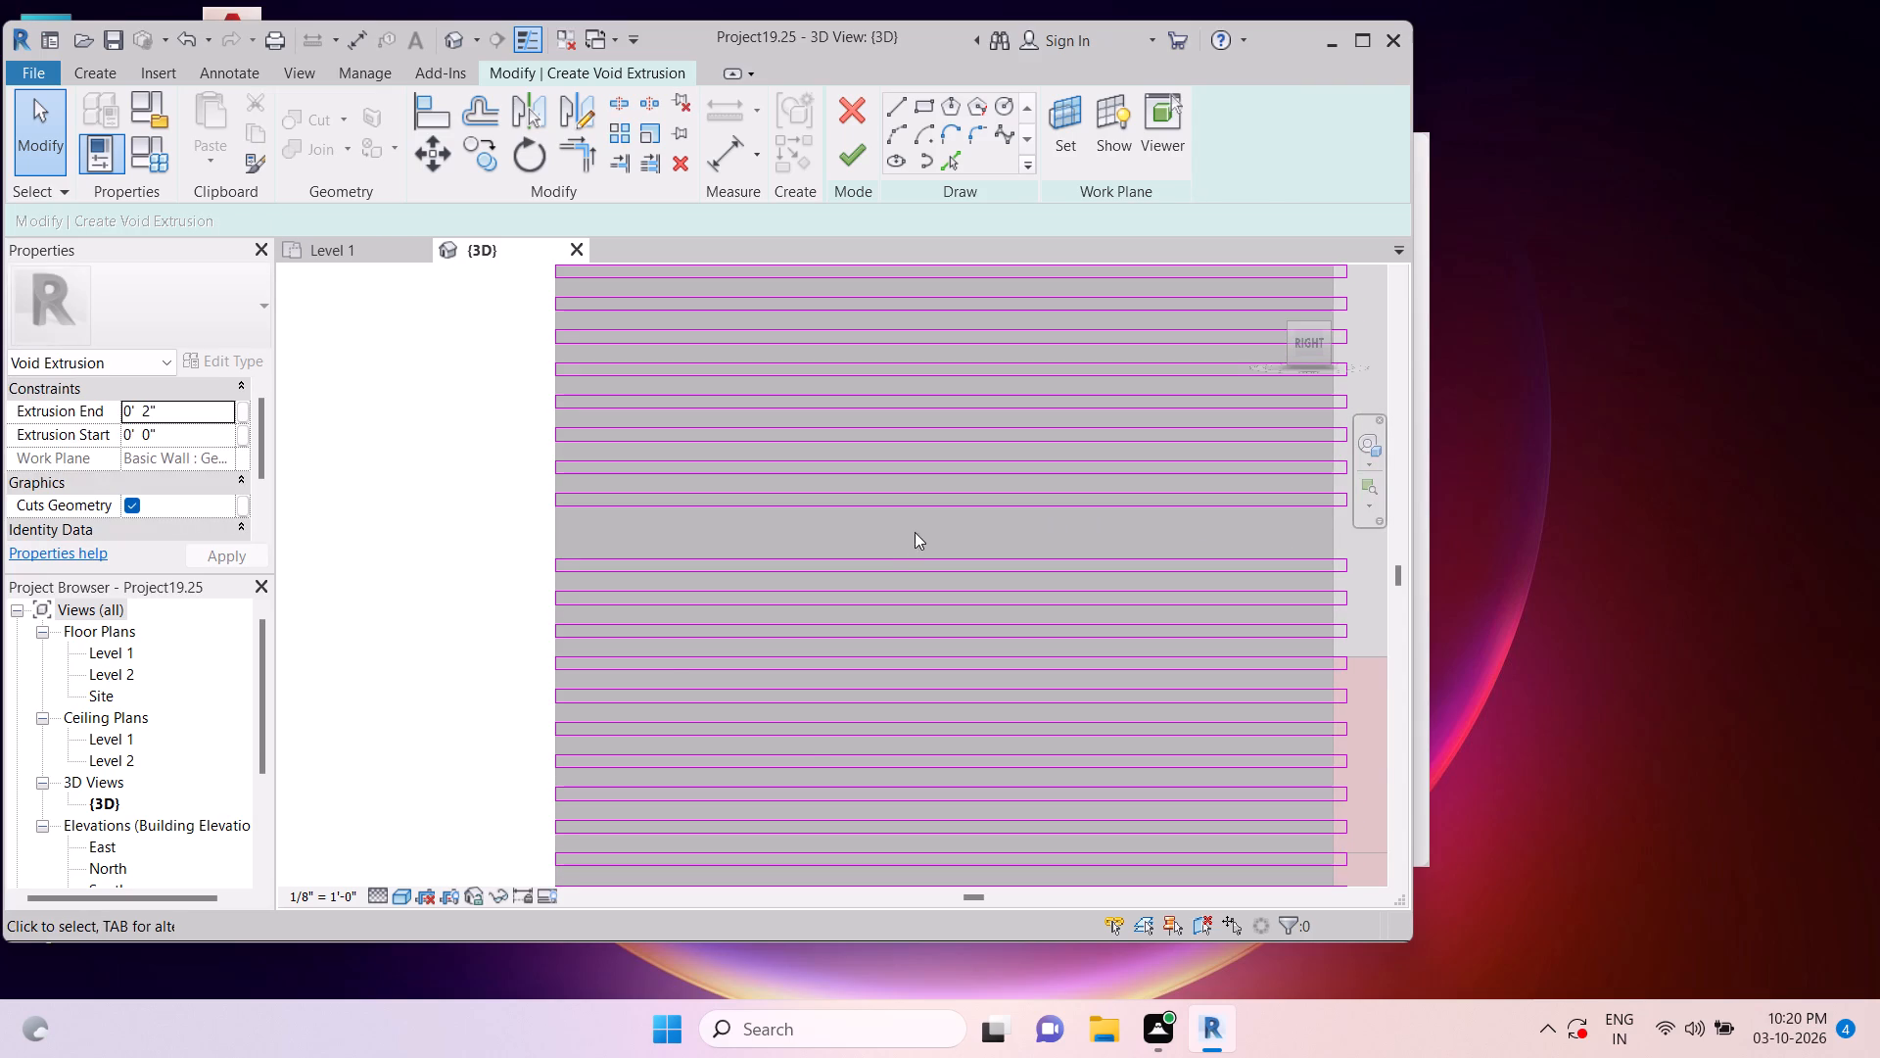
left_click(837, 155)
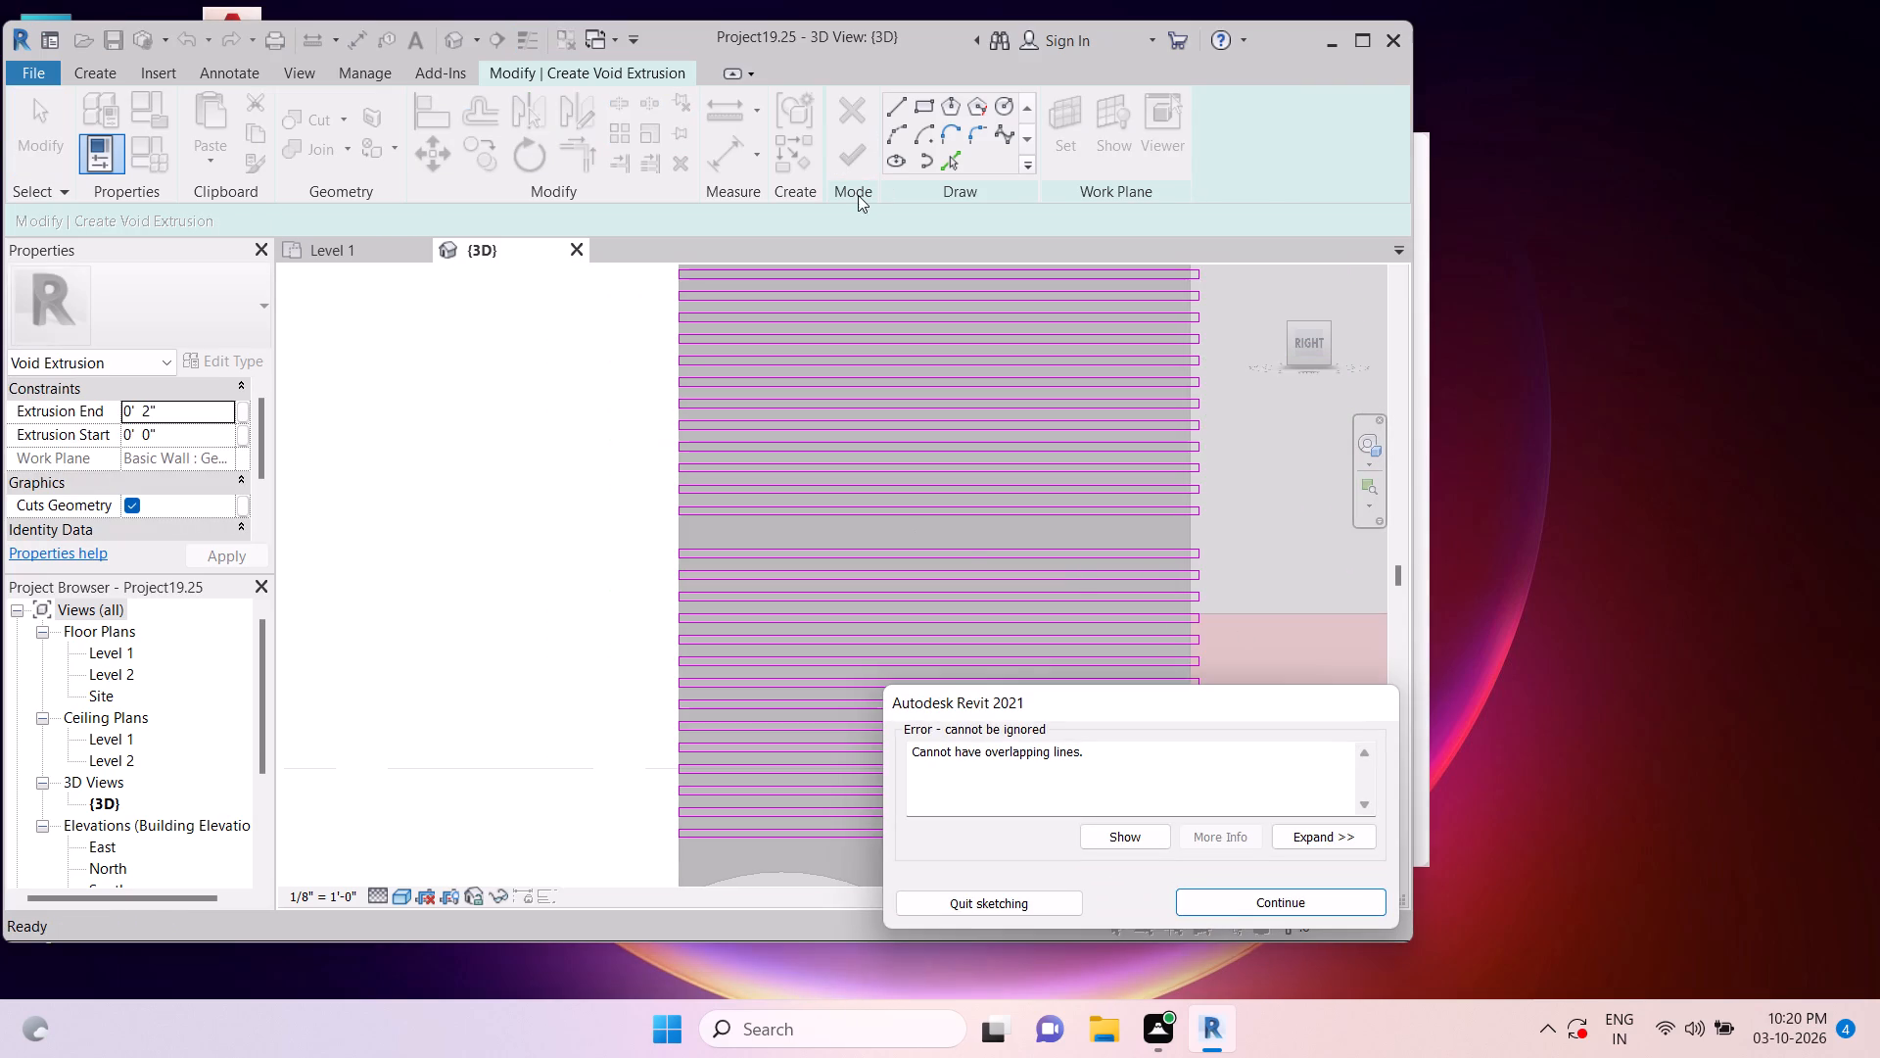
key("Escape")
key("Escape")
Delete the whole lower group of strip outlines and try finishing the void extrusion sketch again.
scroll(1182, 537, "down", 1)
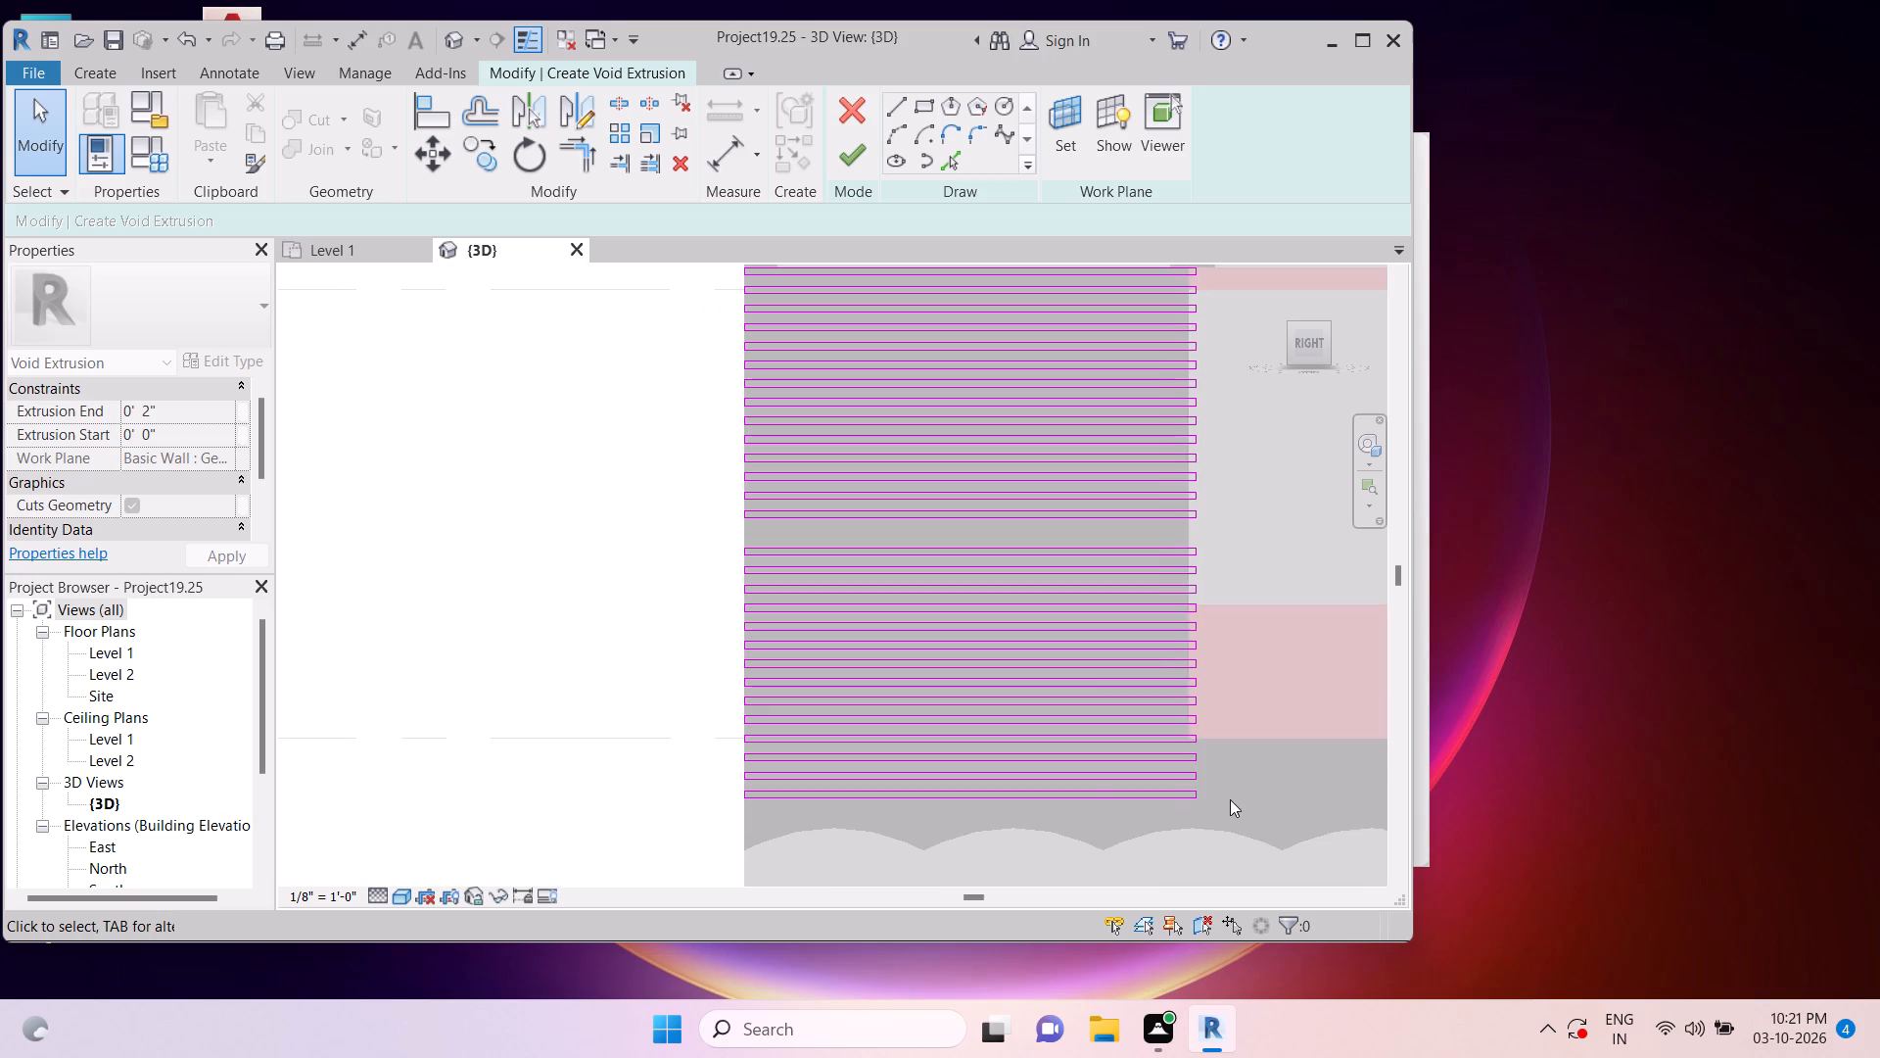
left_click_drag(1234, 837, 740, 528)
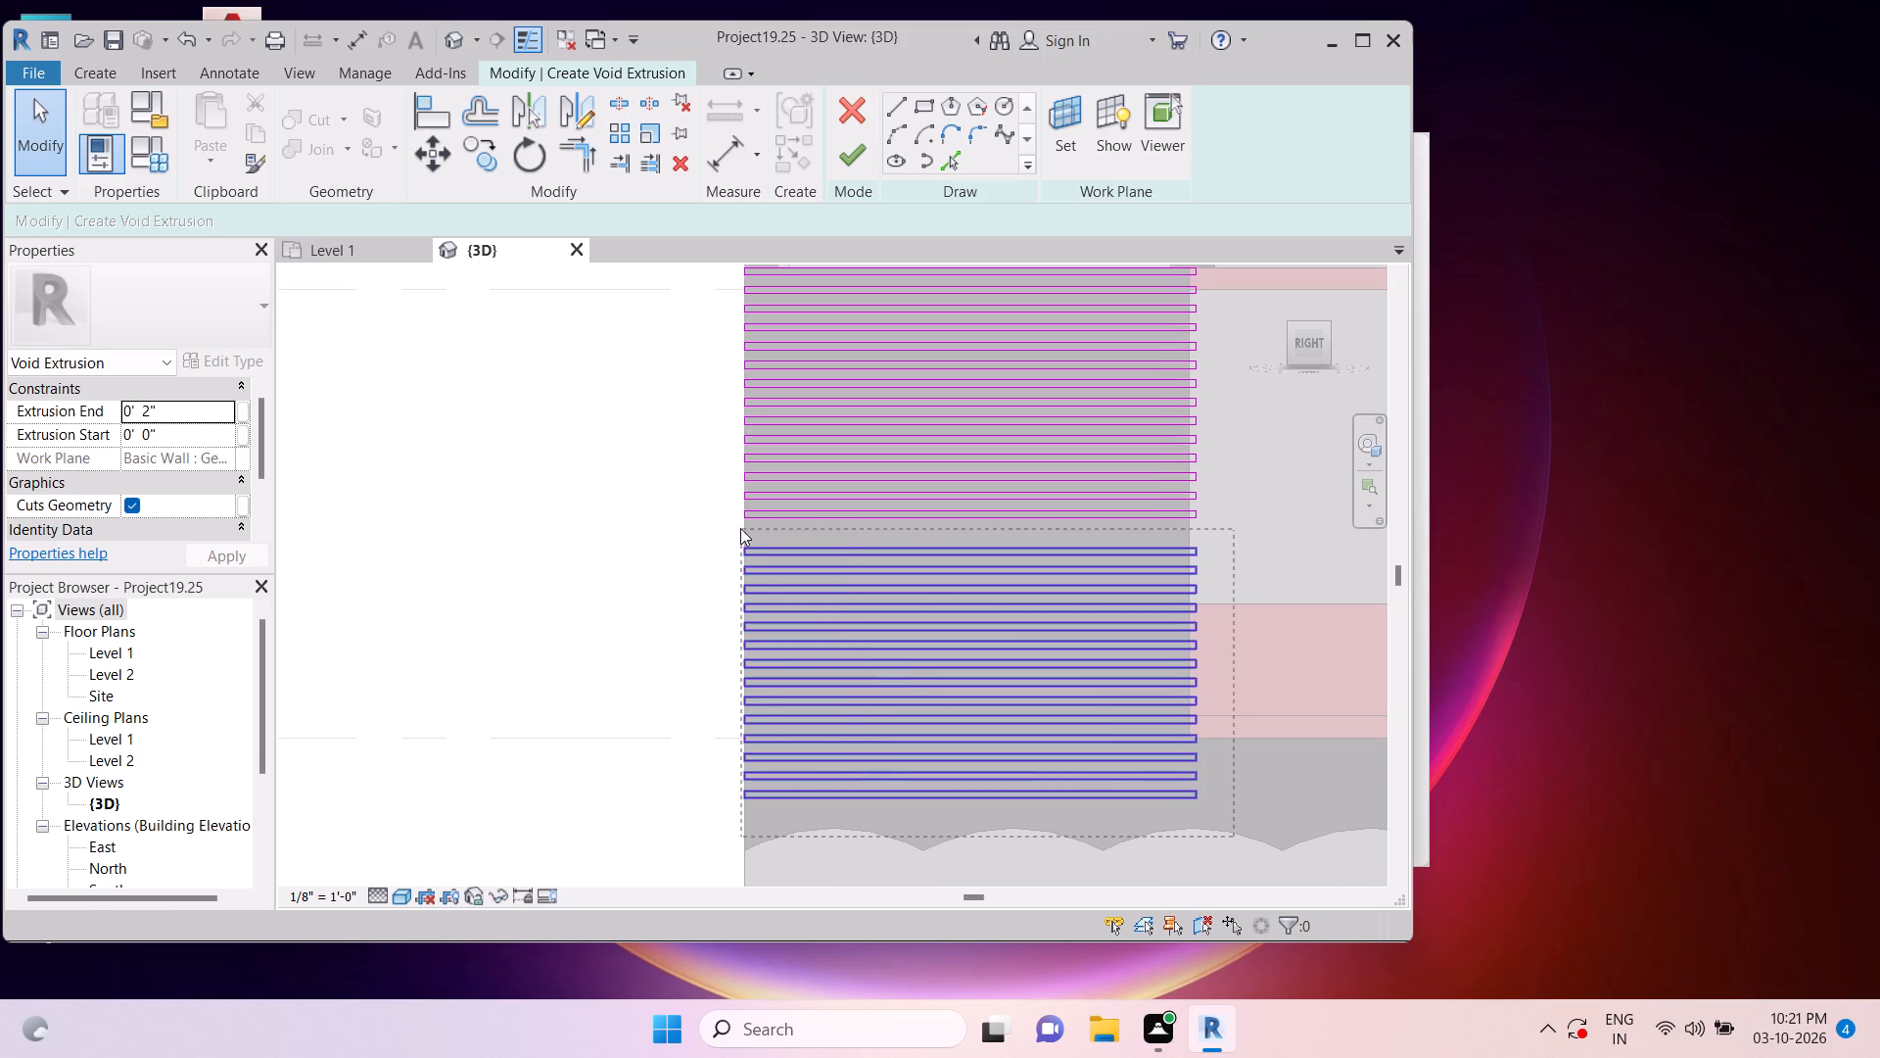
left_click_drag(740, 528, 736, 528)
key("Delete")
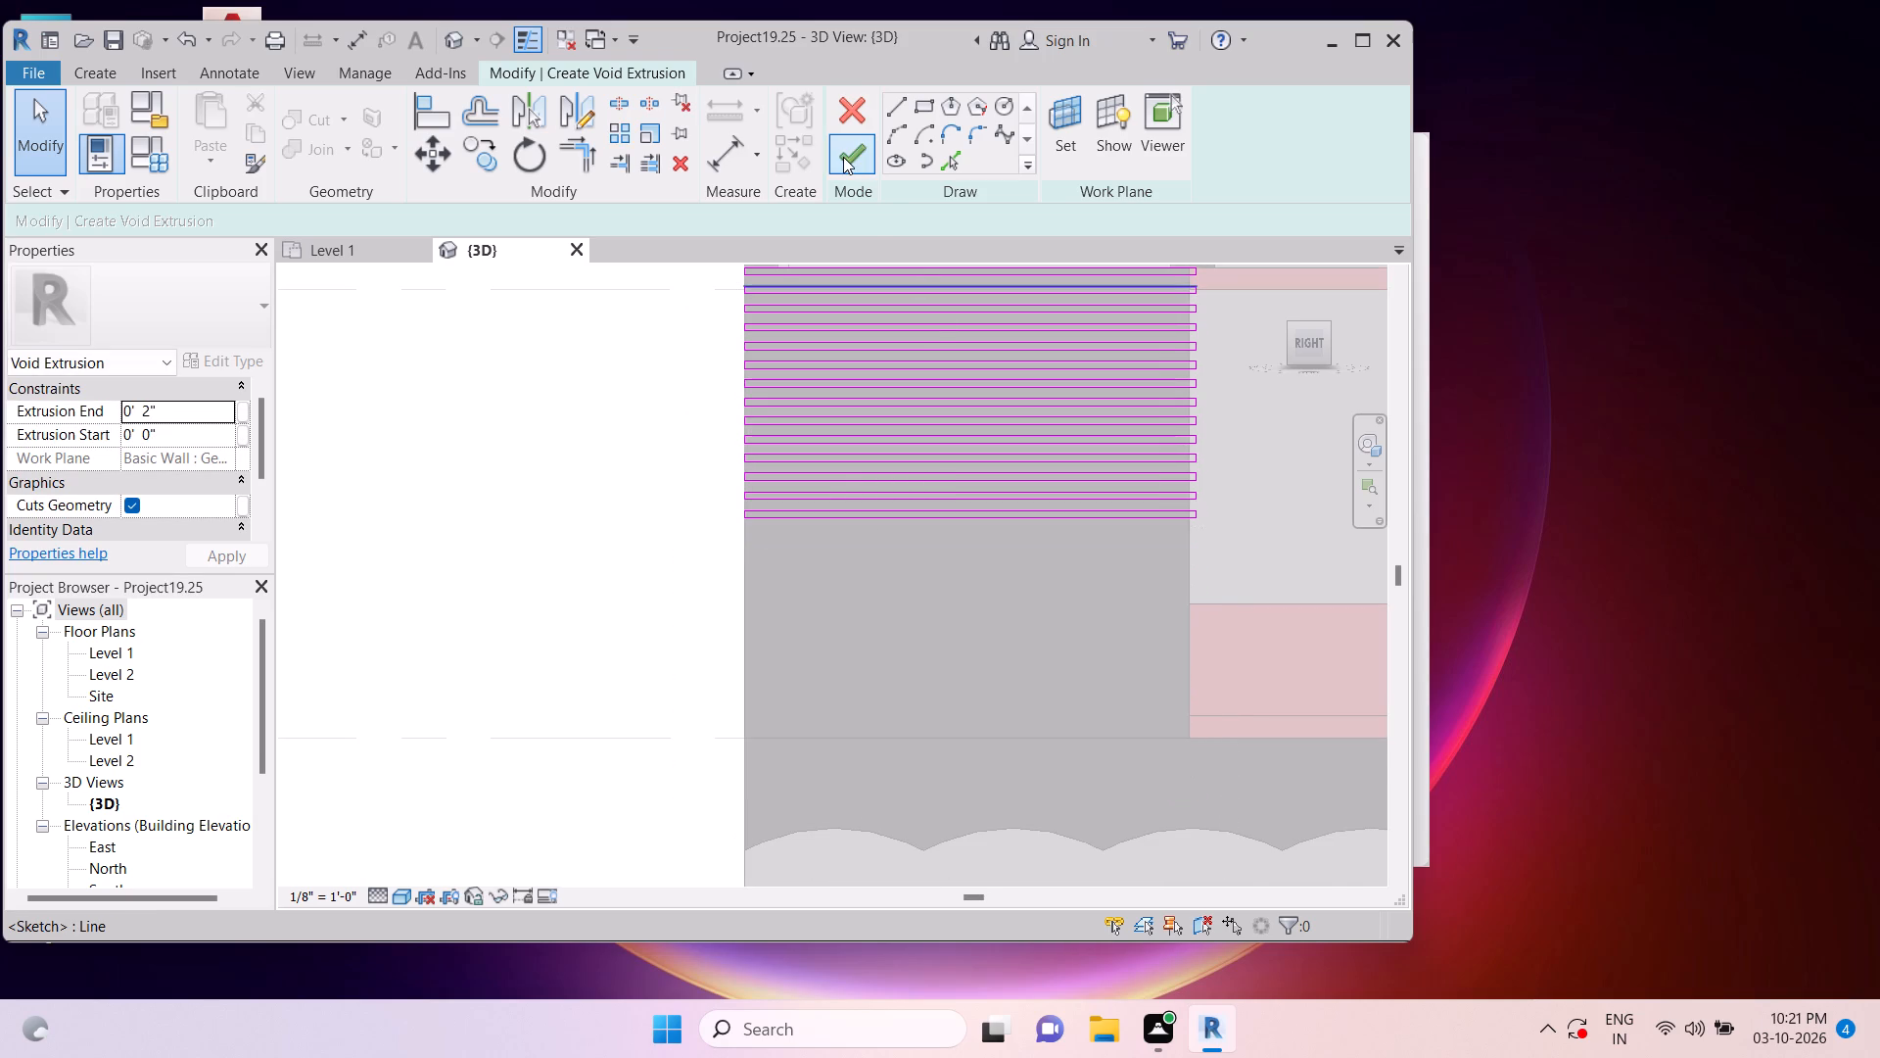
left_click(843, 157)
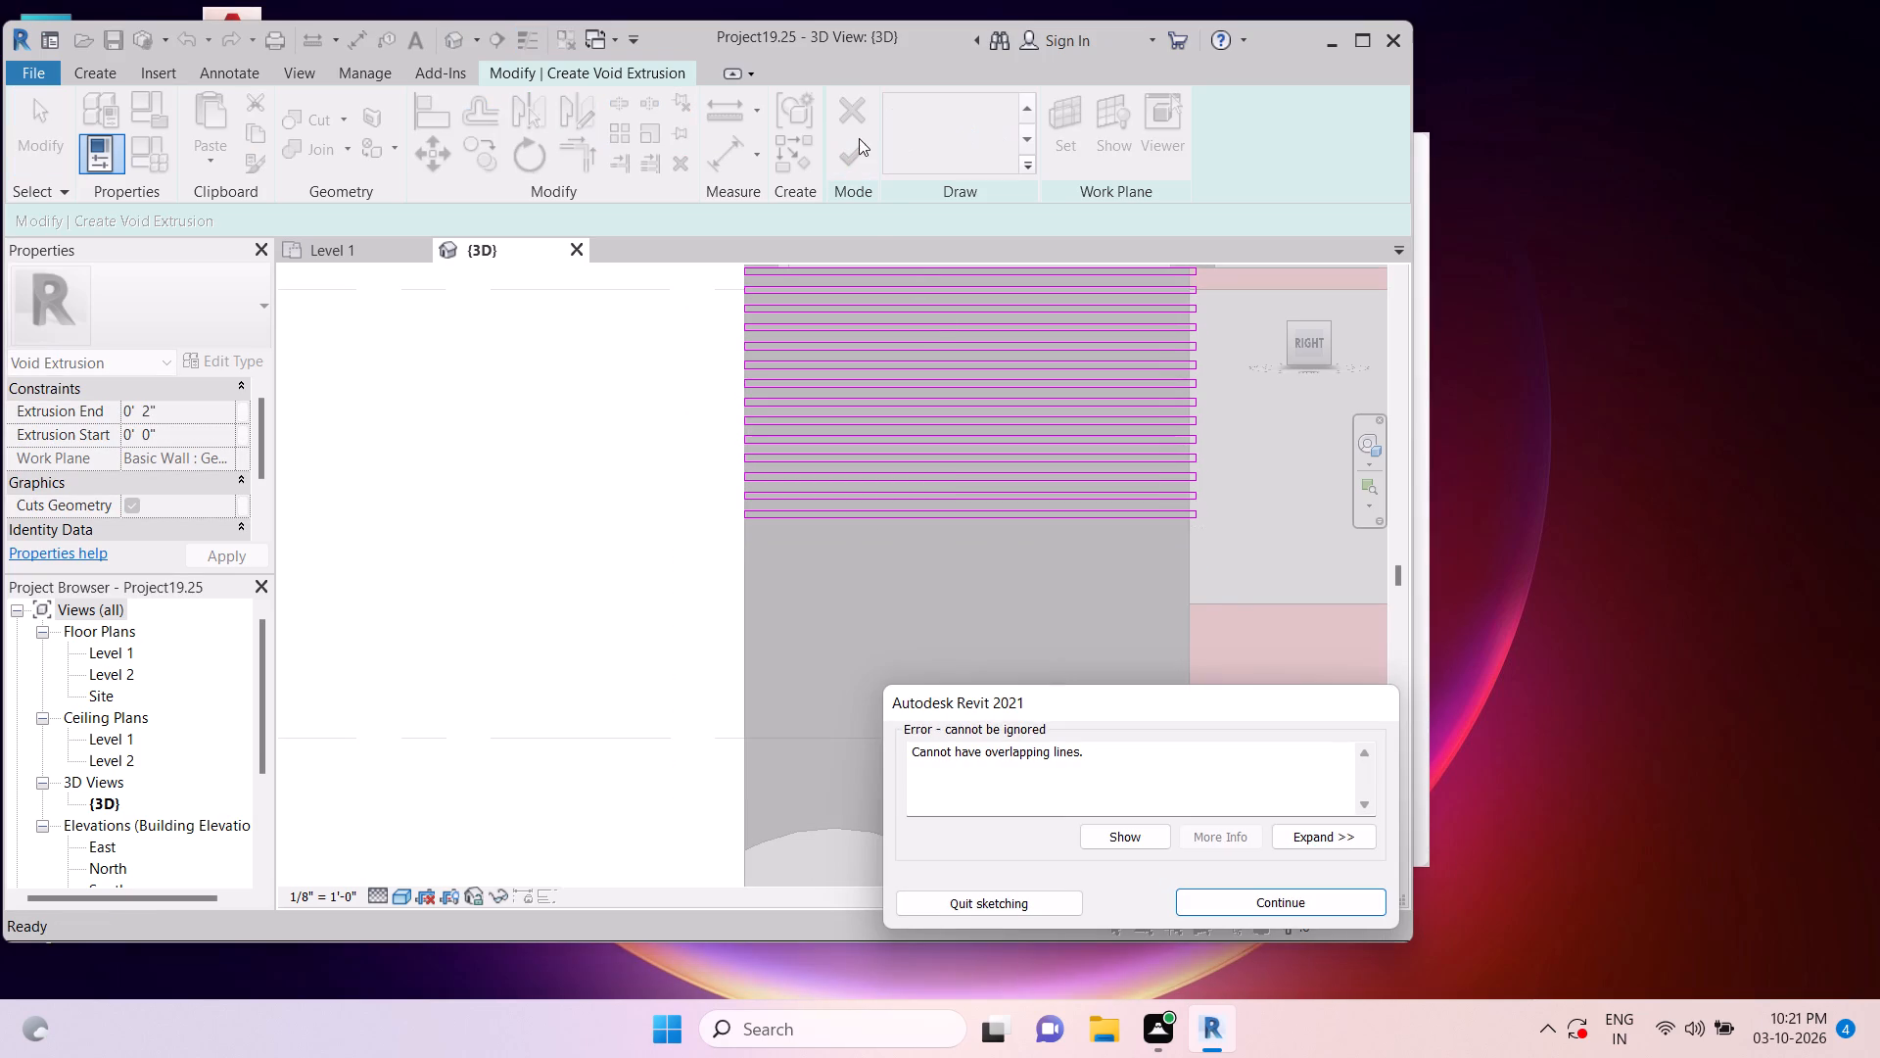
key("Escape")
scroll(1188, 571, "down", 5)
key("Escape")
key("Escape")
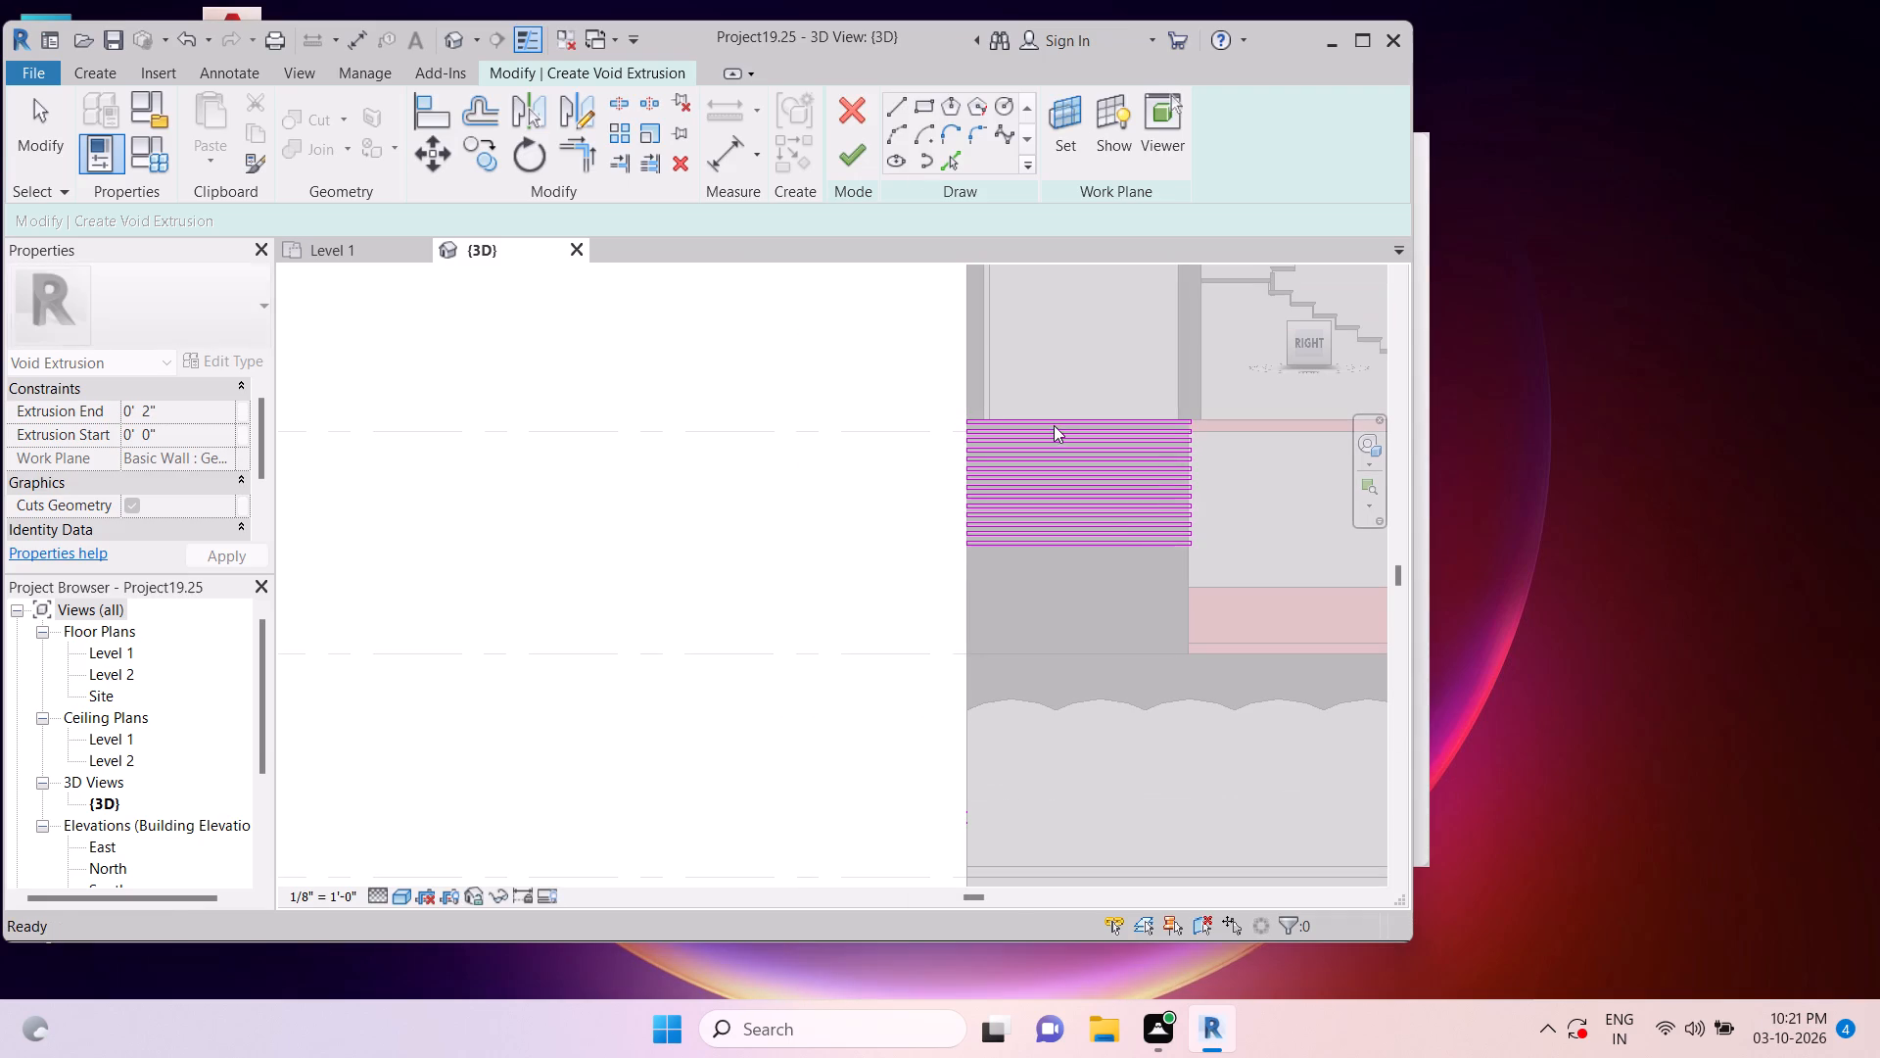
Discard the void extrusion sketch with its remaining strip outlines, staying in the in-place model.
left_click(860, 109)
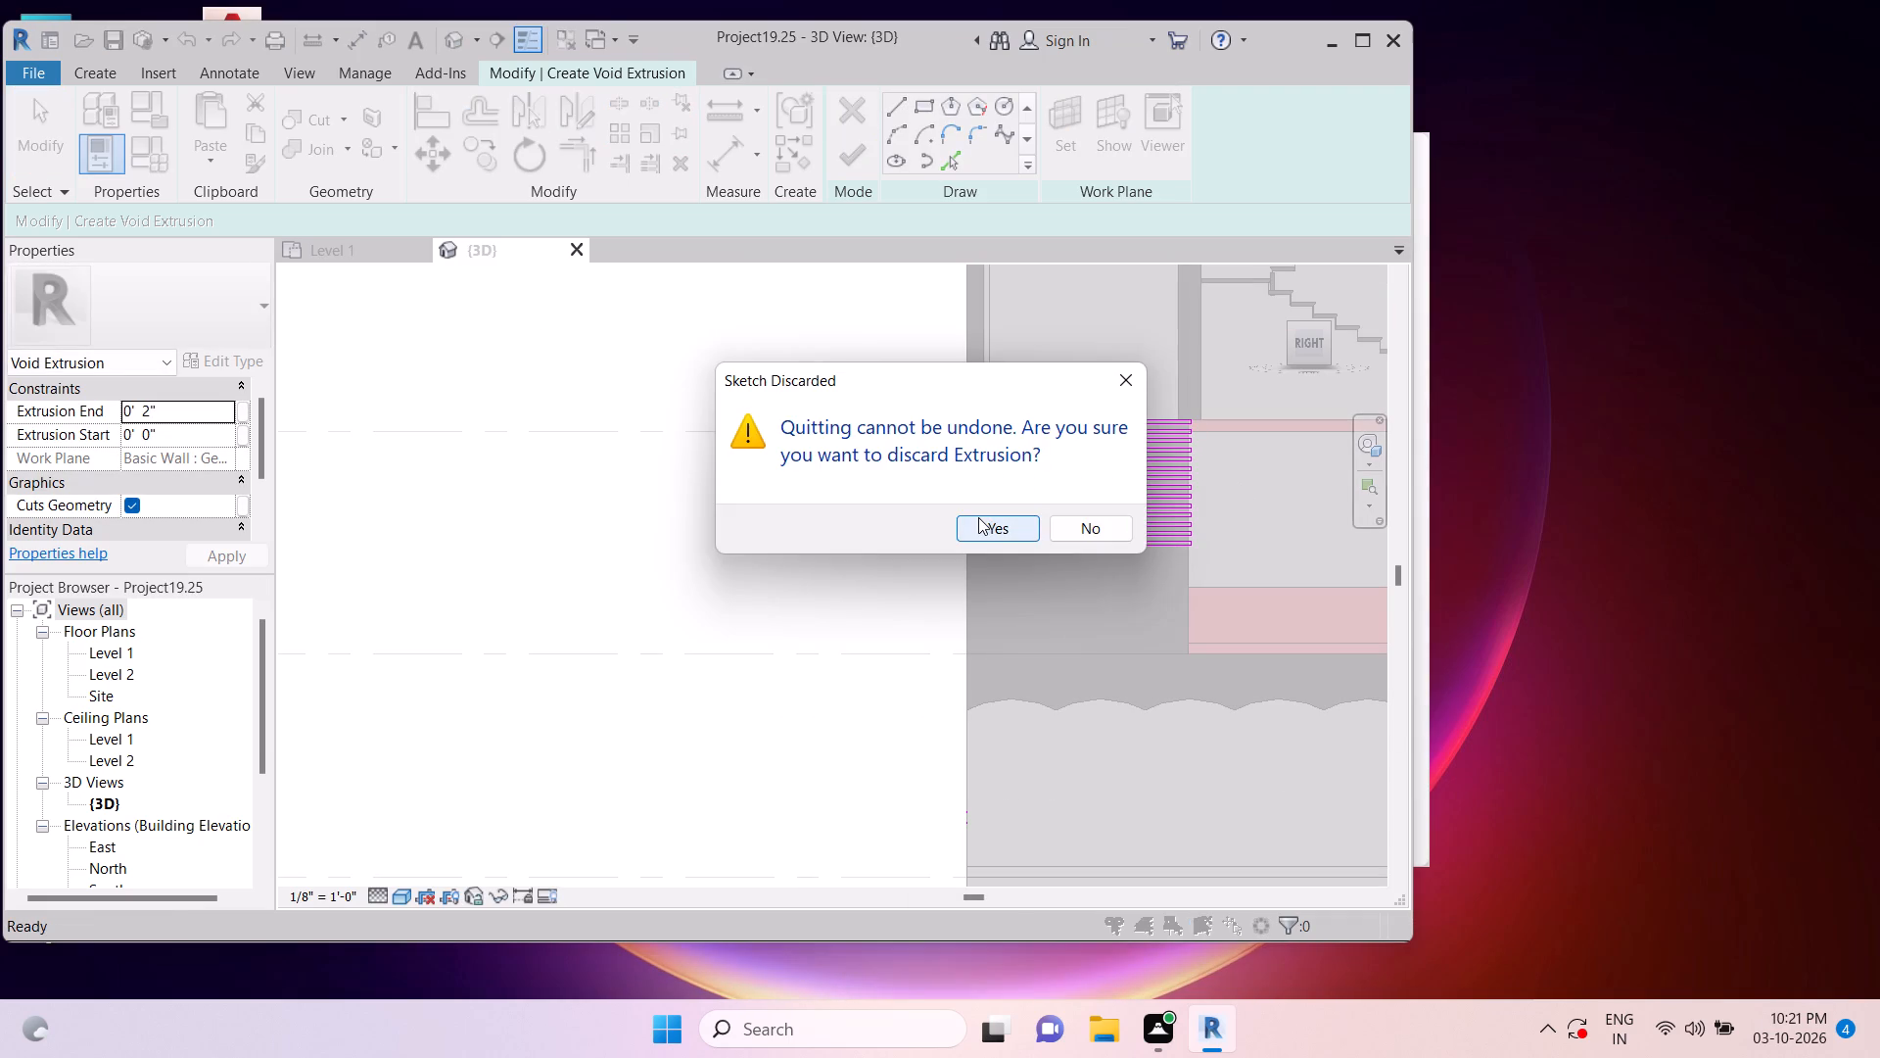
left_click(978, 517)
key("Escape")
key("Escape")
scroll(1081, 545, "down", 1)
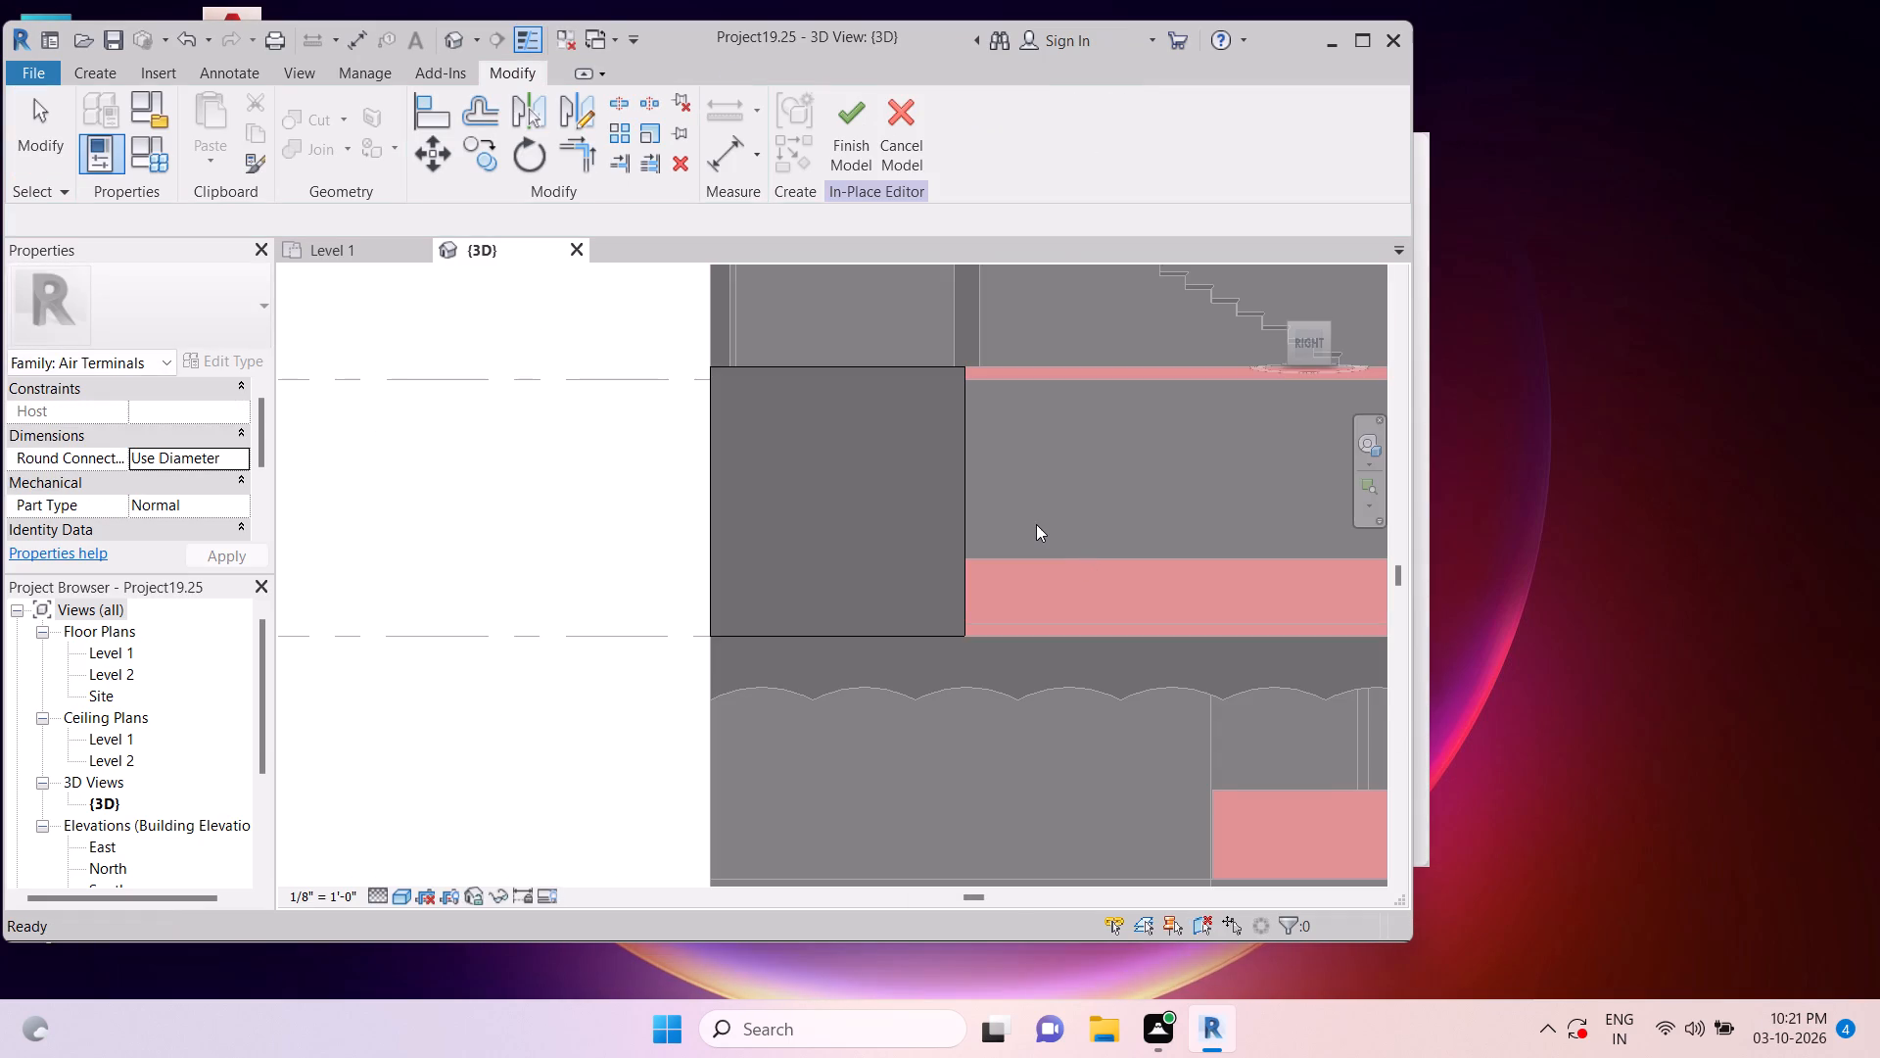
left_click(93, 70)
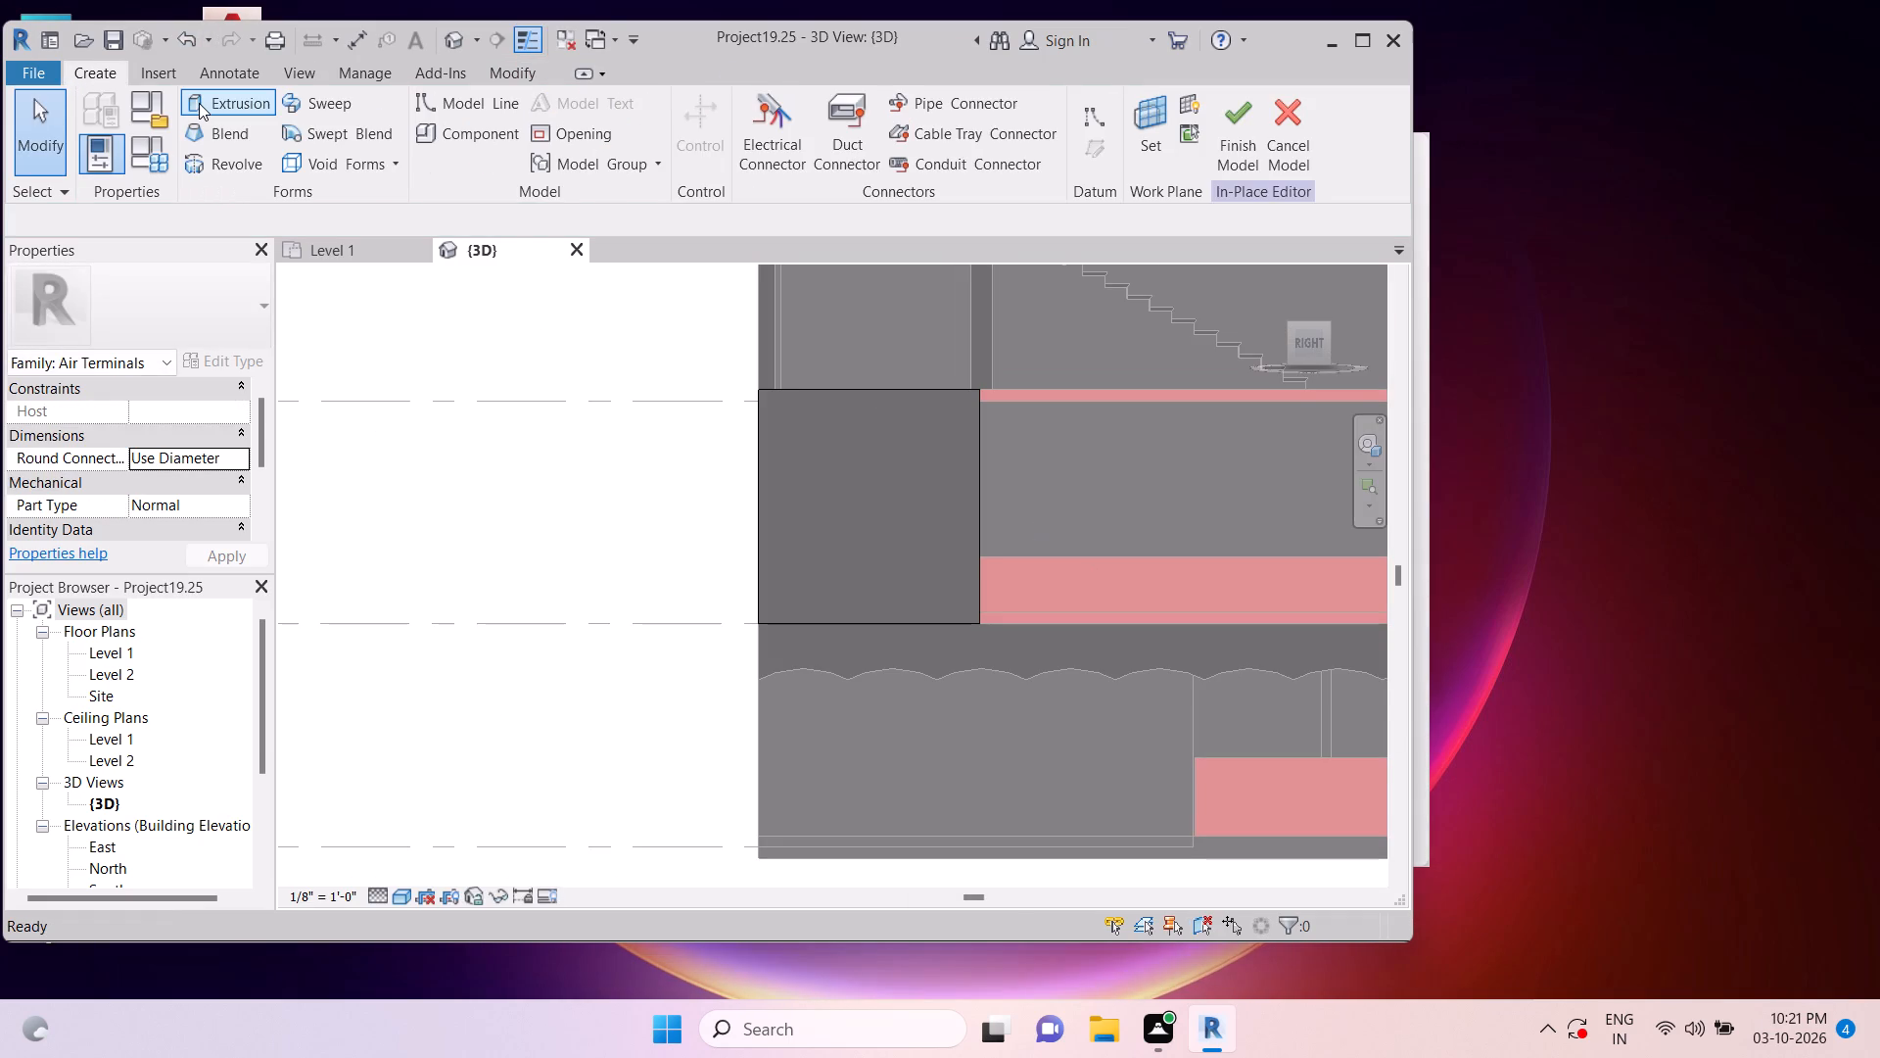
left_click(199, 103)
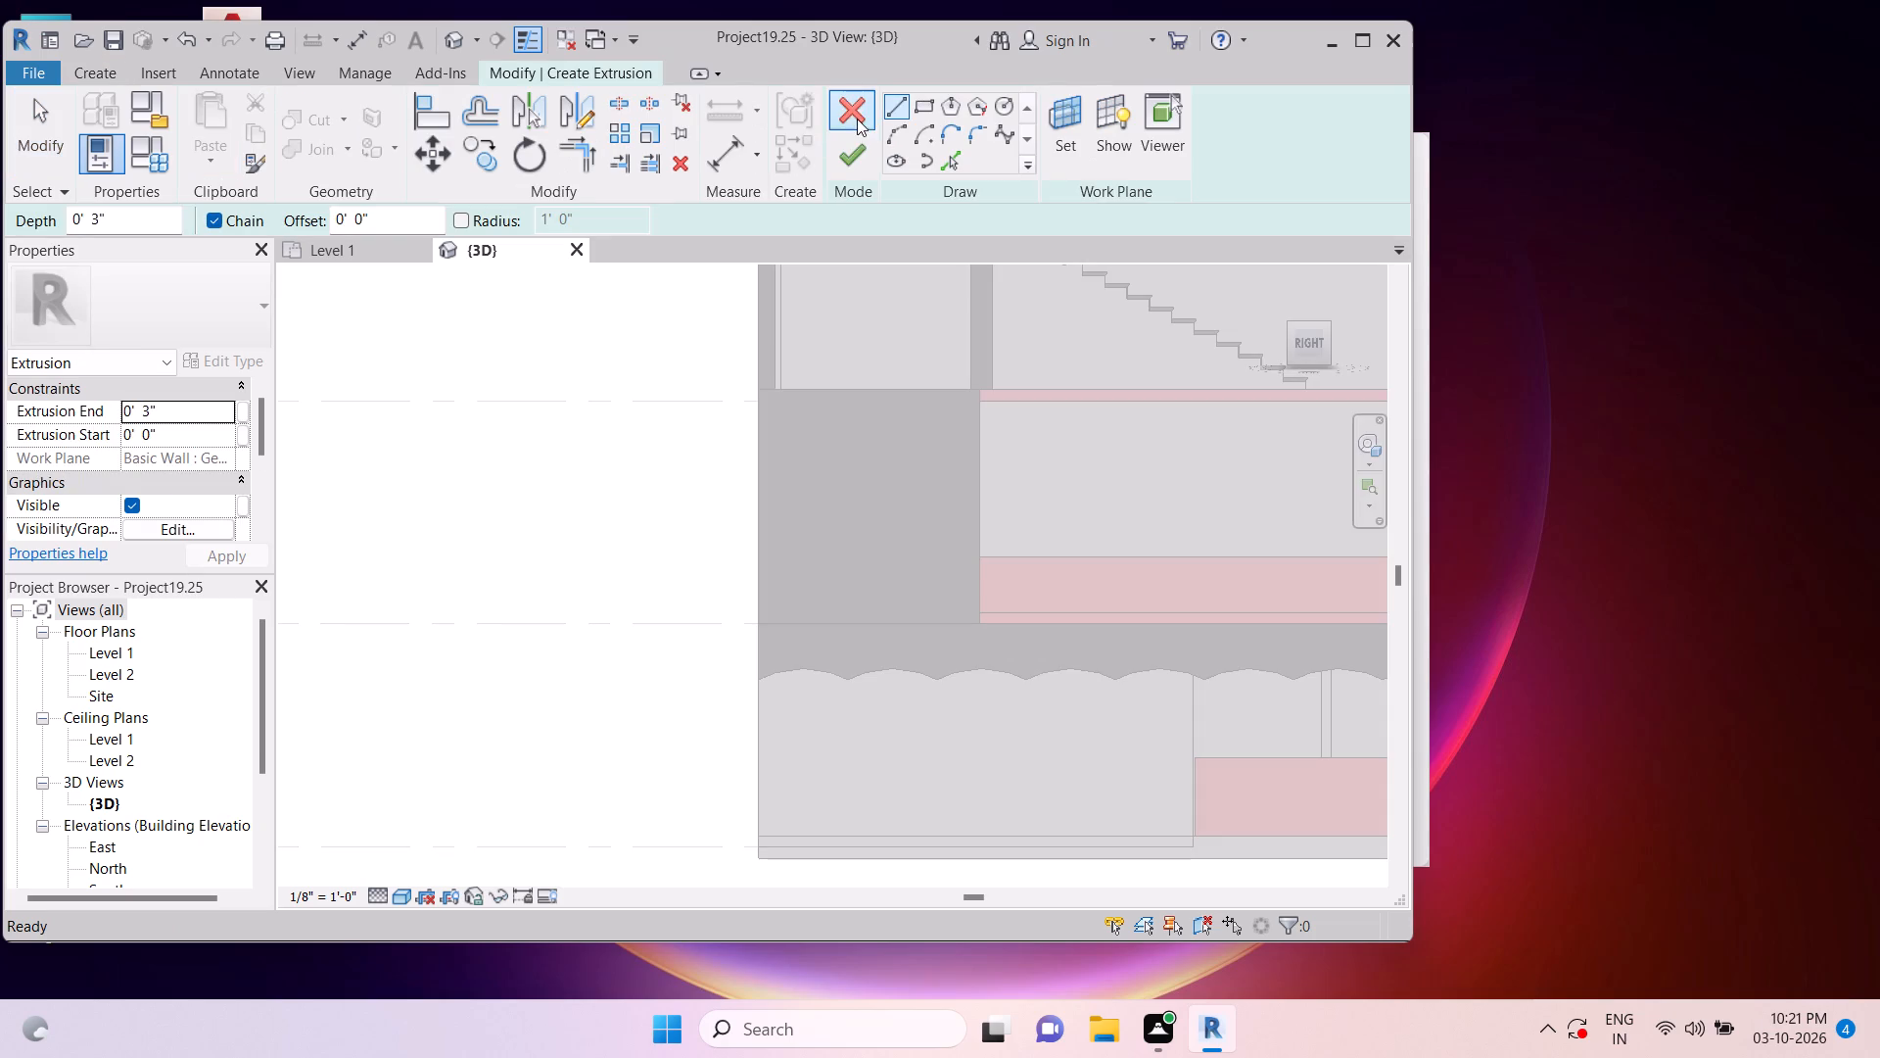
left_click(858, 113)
Create a 3" void extrusion from a rectangle about 16' wide and 1' high drawn across the facade panel.
left_click(87, 66)
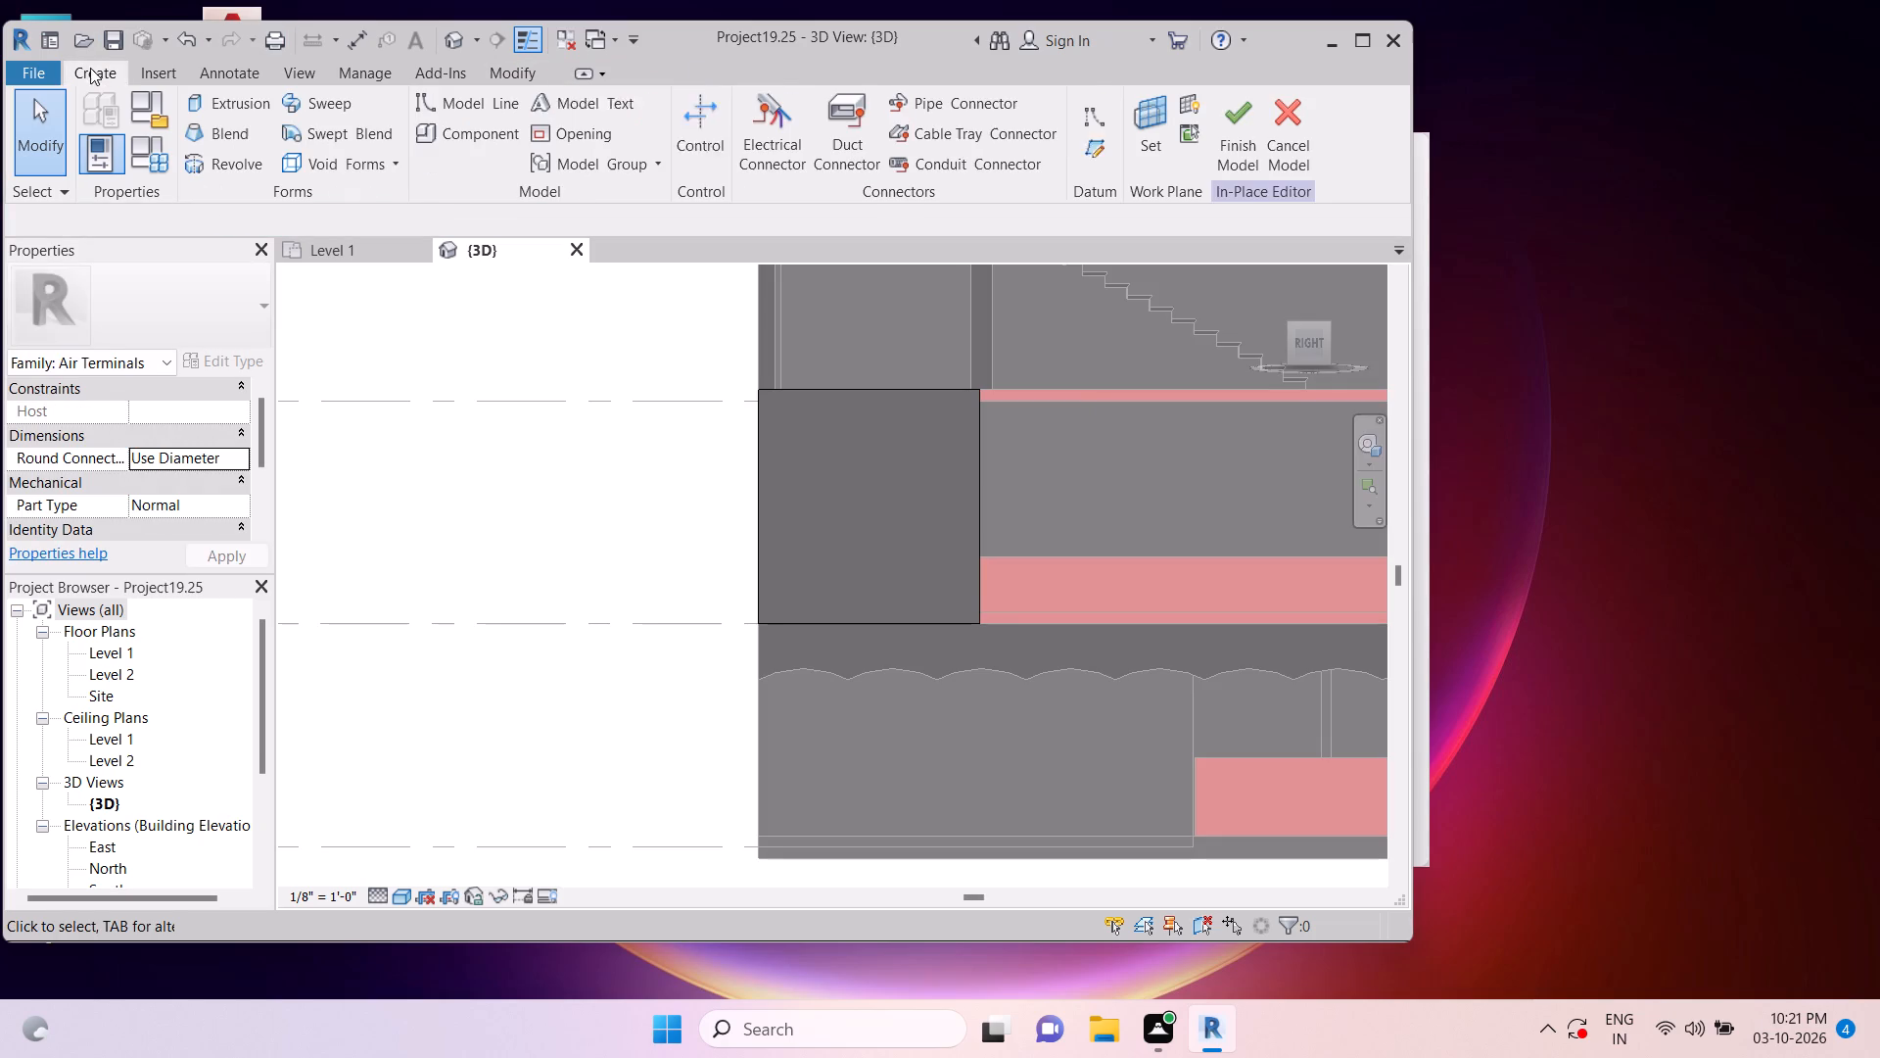
left_click(338, 169)
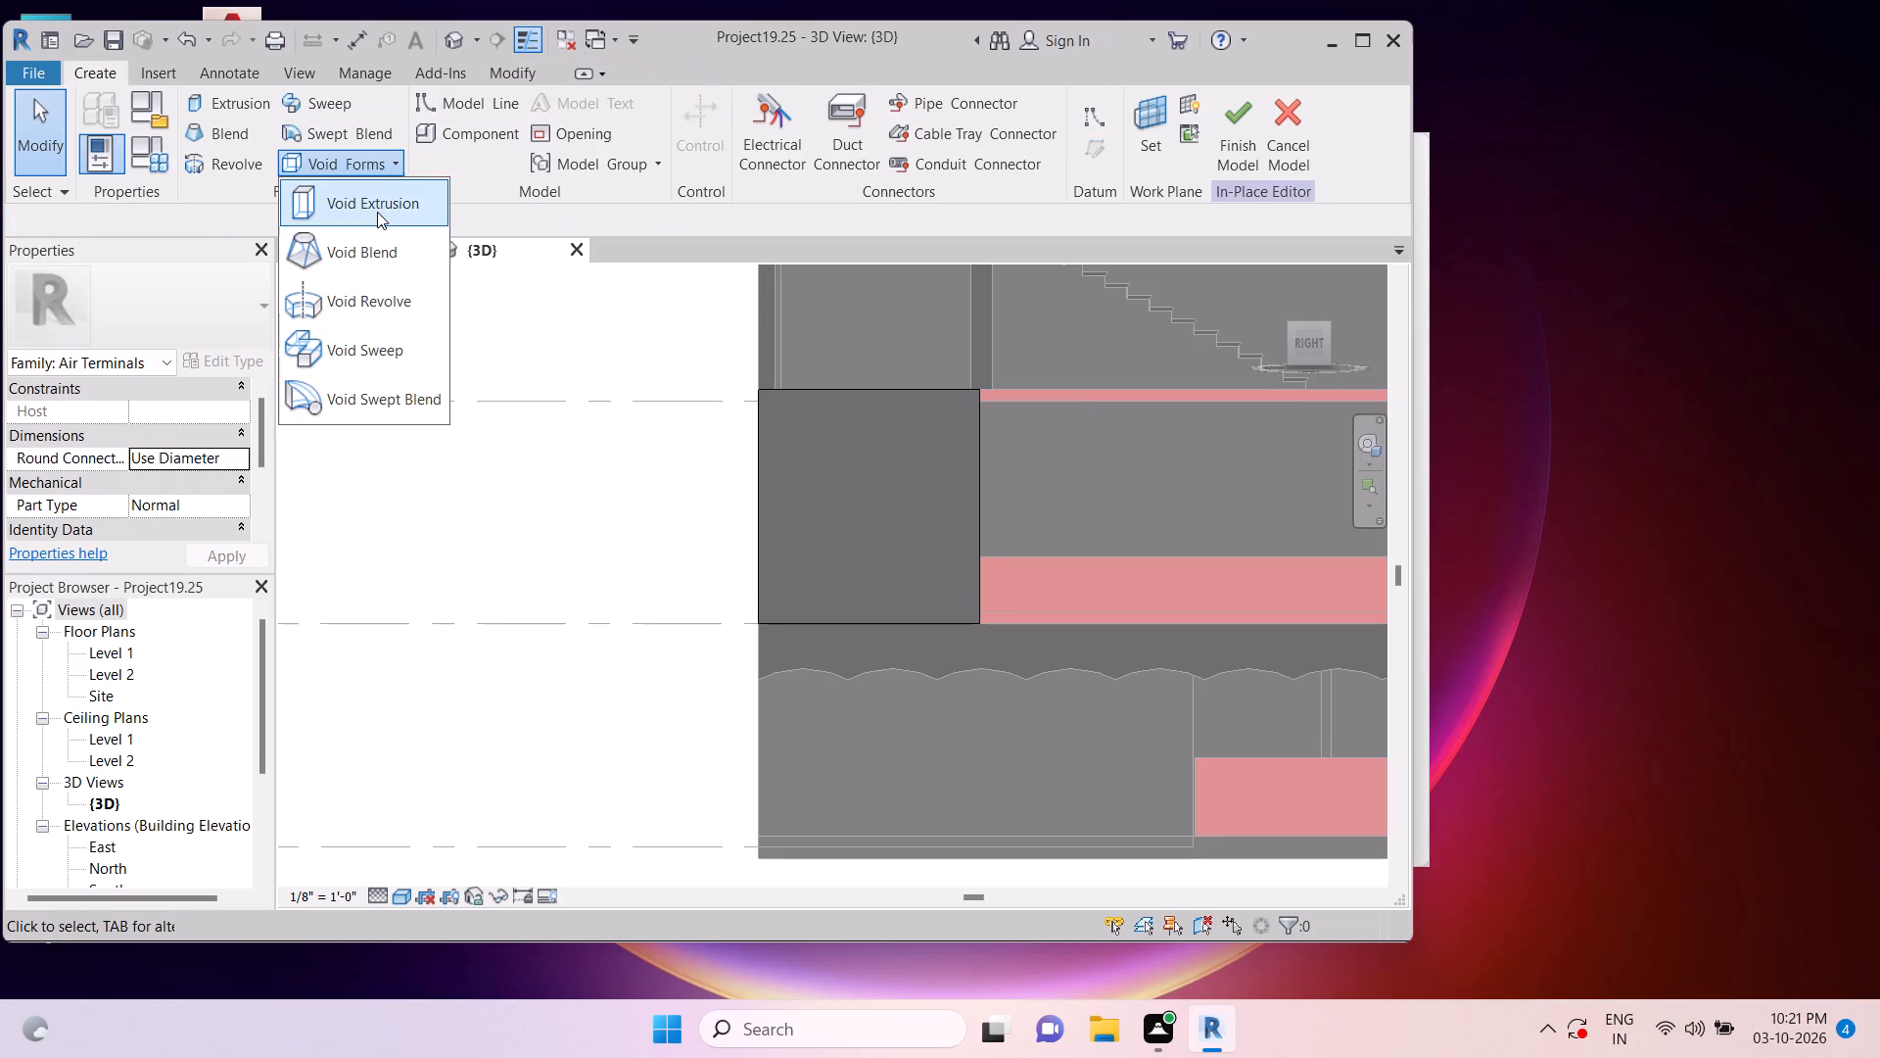
left_click(376, 211)
left_click(920, 112)
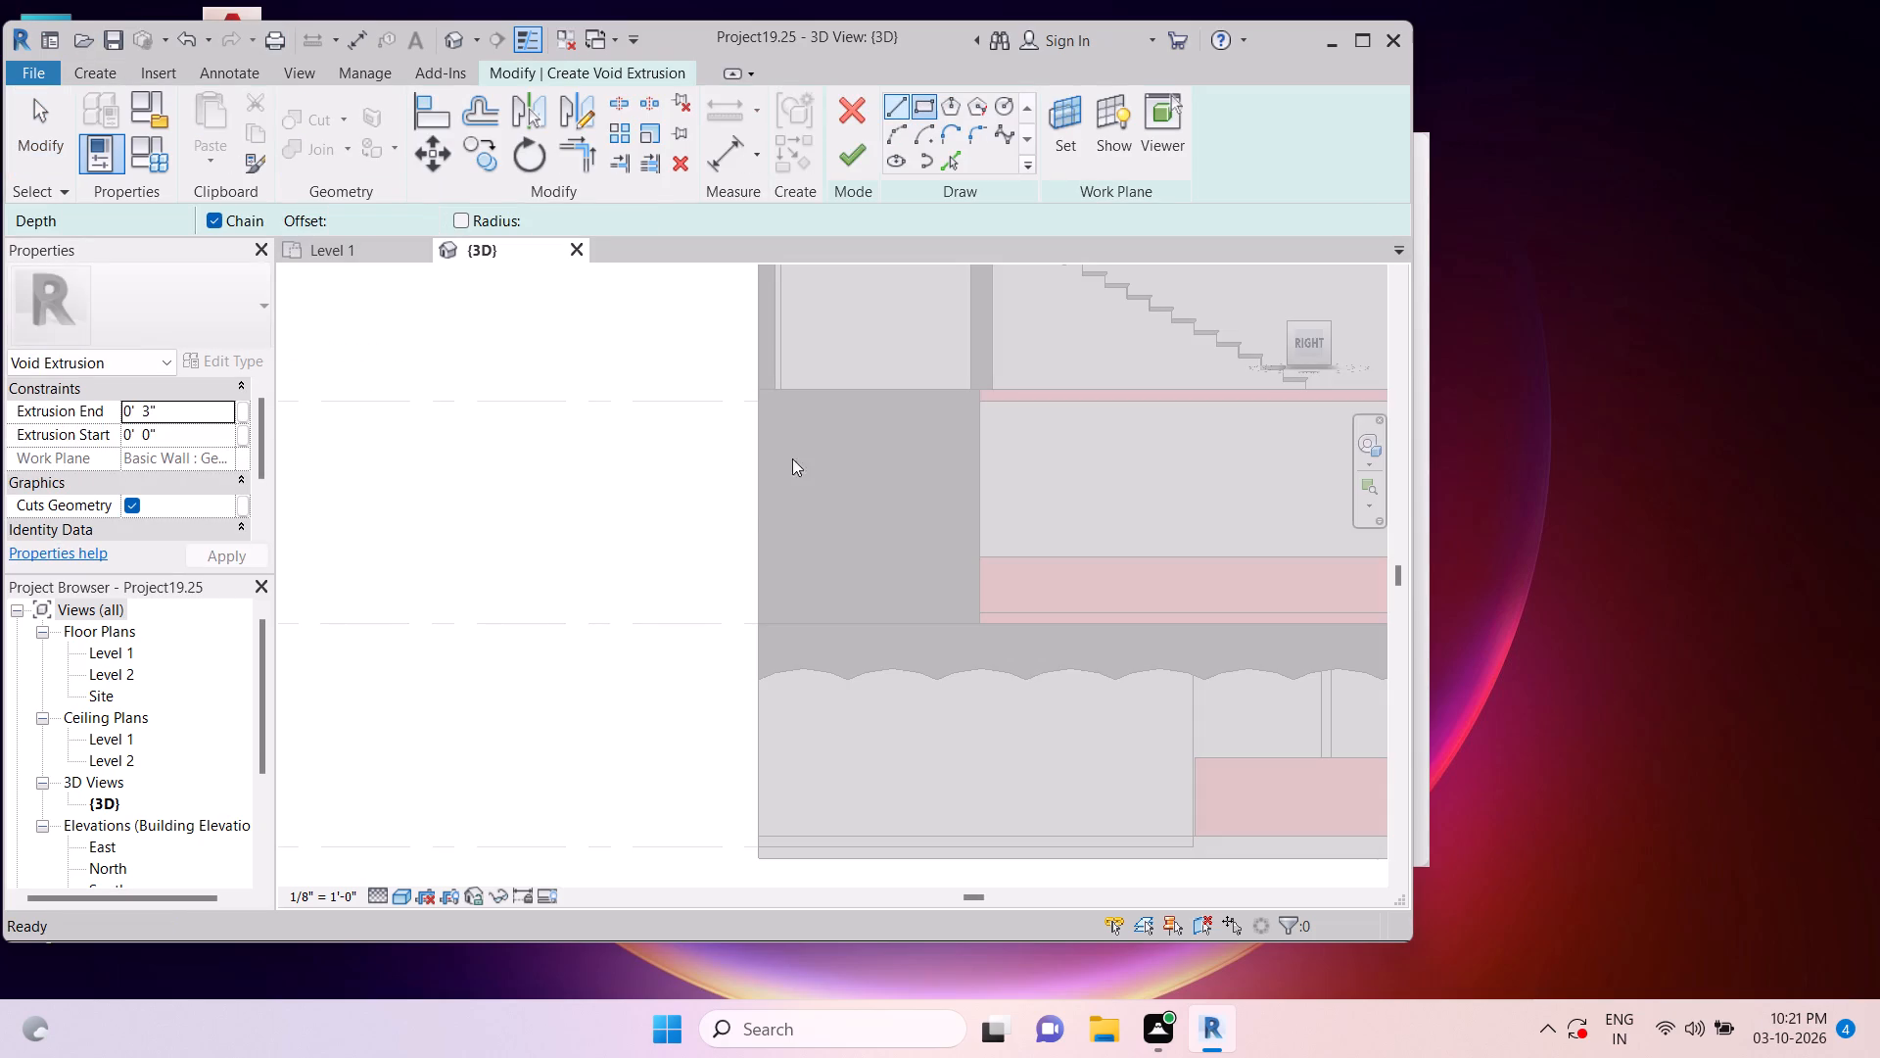
left_click(731, 464)
left_click(1088, 487)
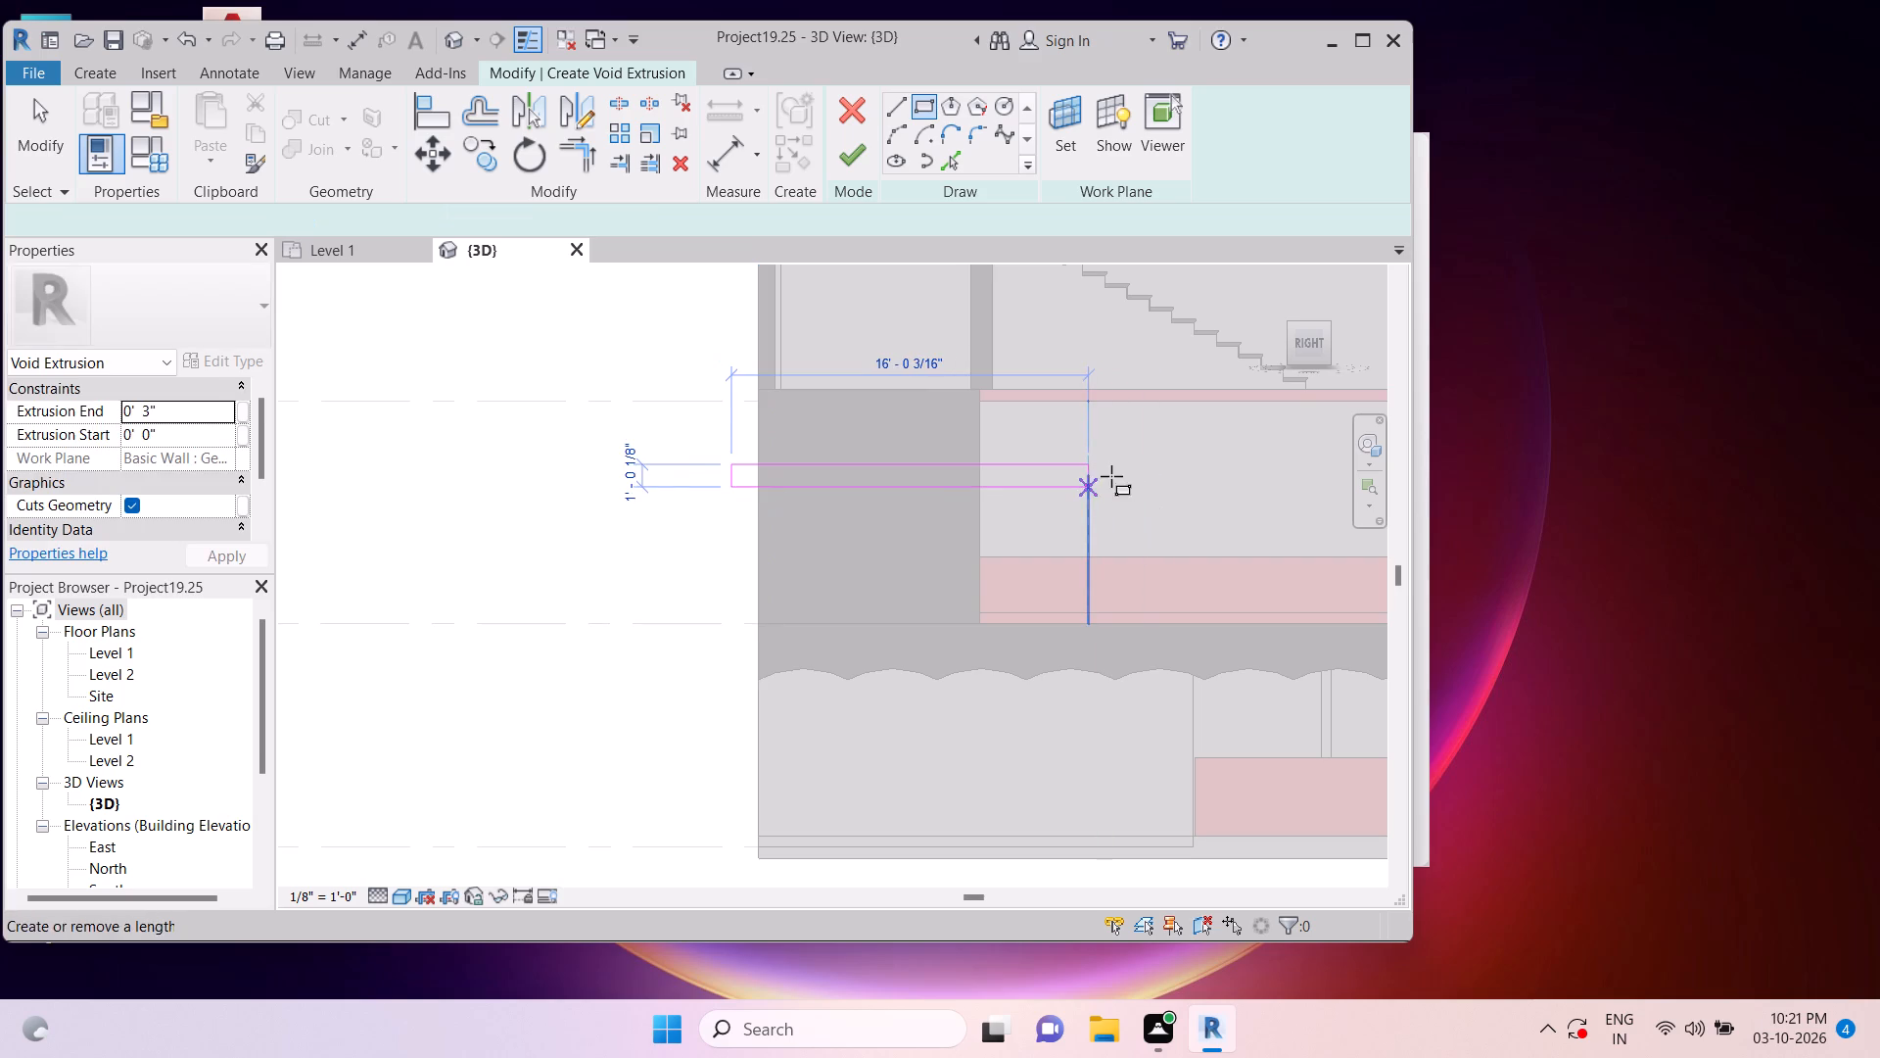
key("Escape")
key("Escape")
key("Escape")
left_click(871, 161)
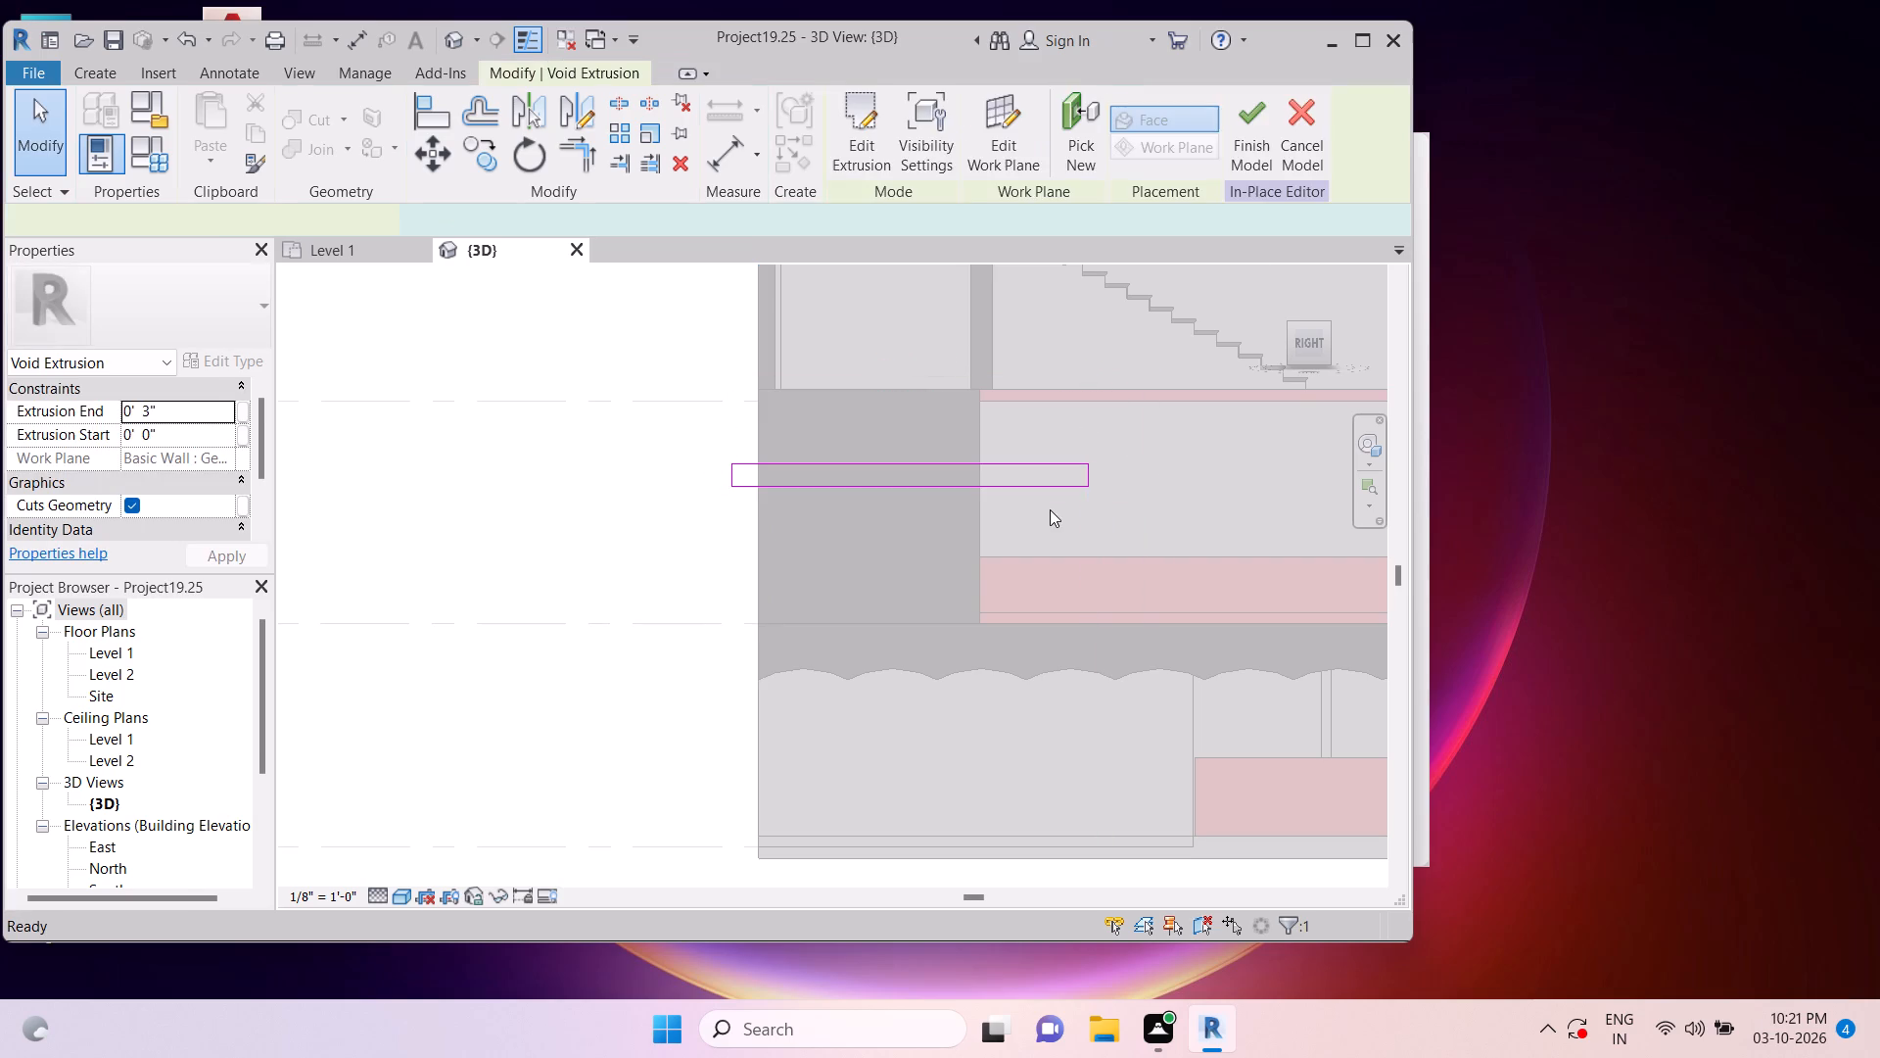
key("Escape")
In the Front view, dismiss the licence notice and stretch the void outward past the panel face, to an Extrusion Start of about -0' 5 27/64".
middle_click_drag(987, 564, 1168, 631, "shift")
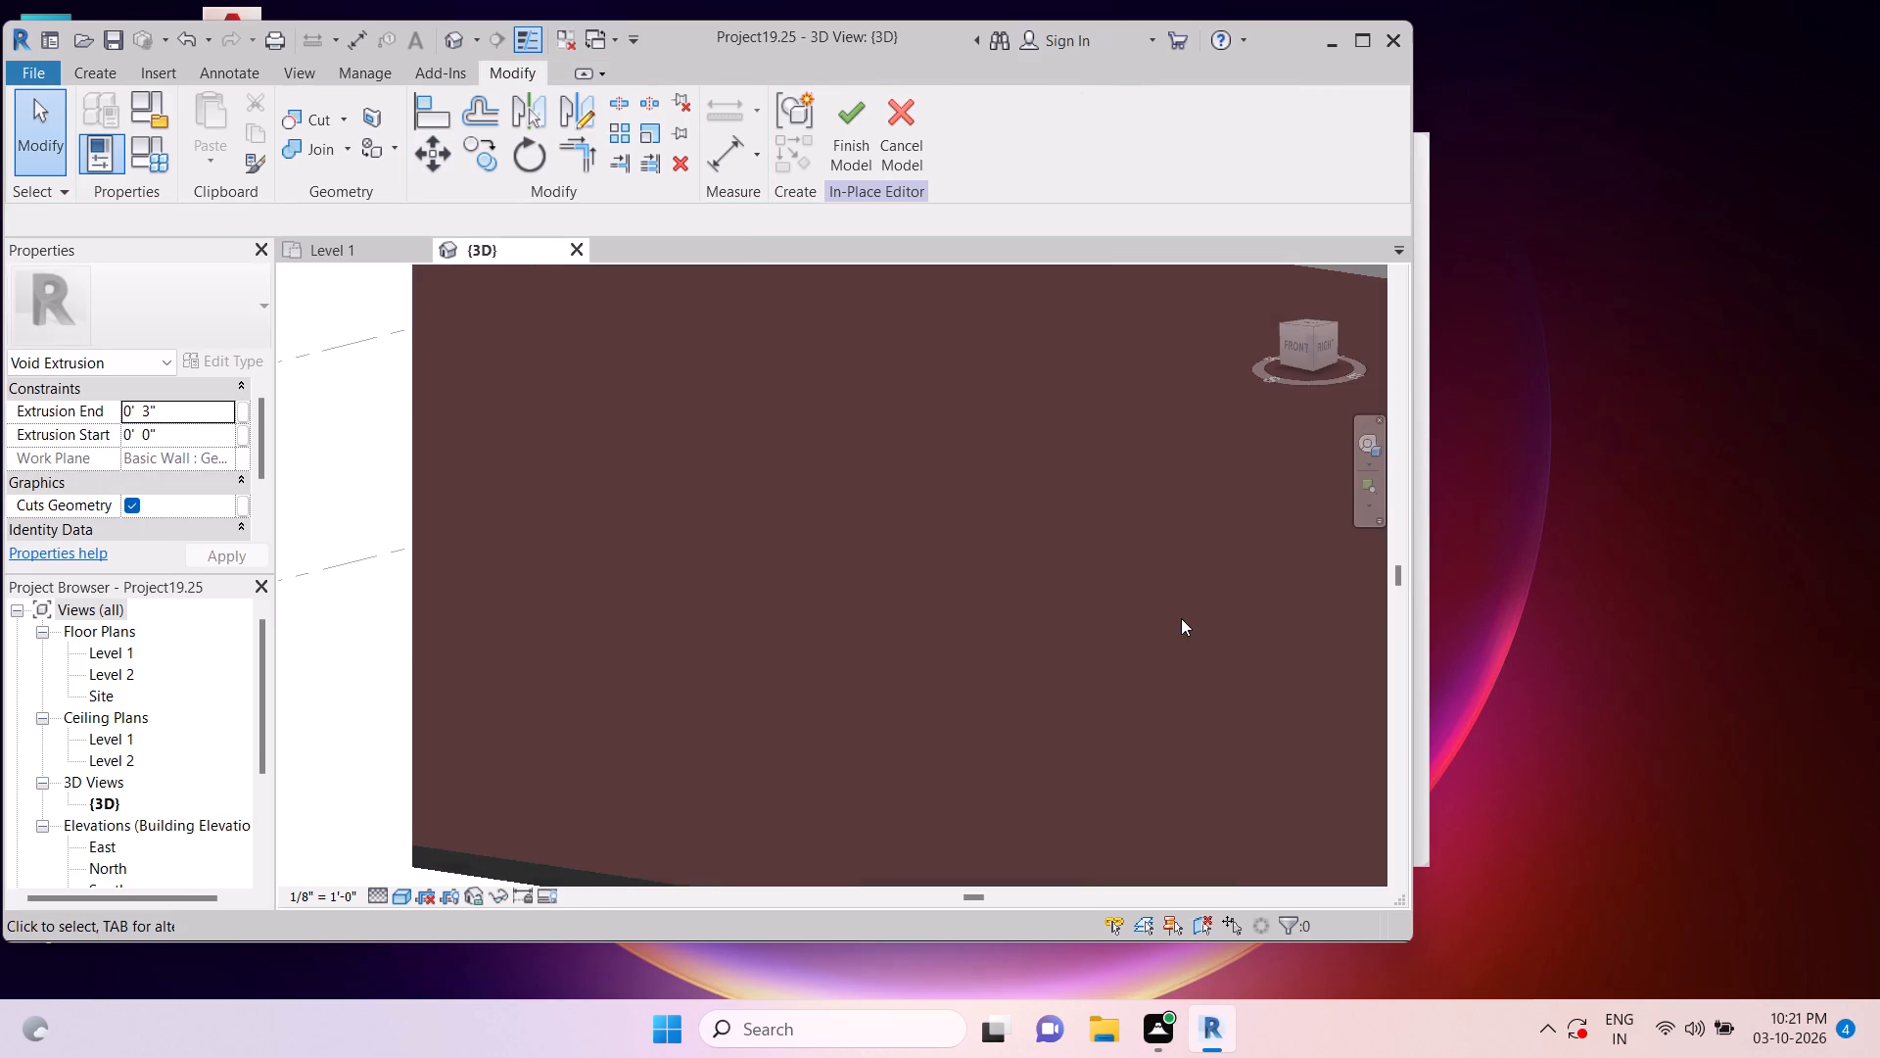
middle_click_drag(1161, 611, 884, 549)
left_click(1235, 605)
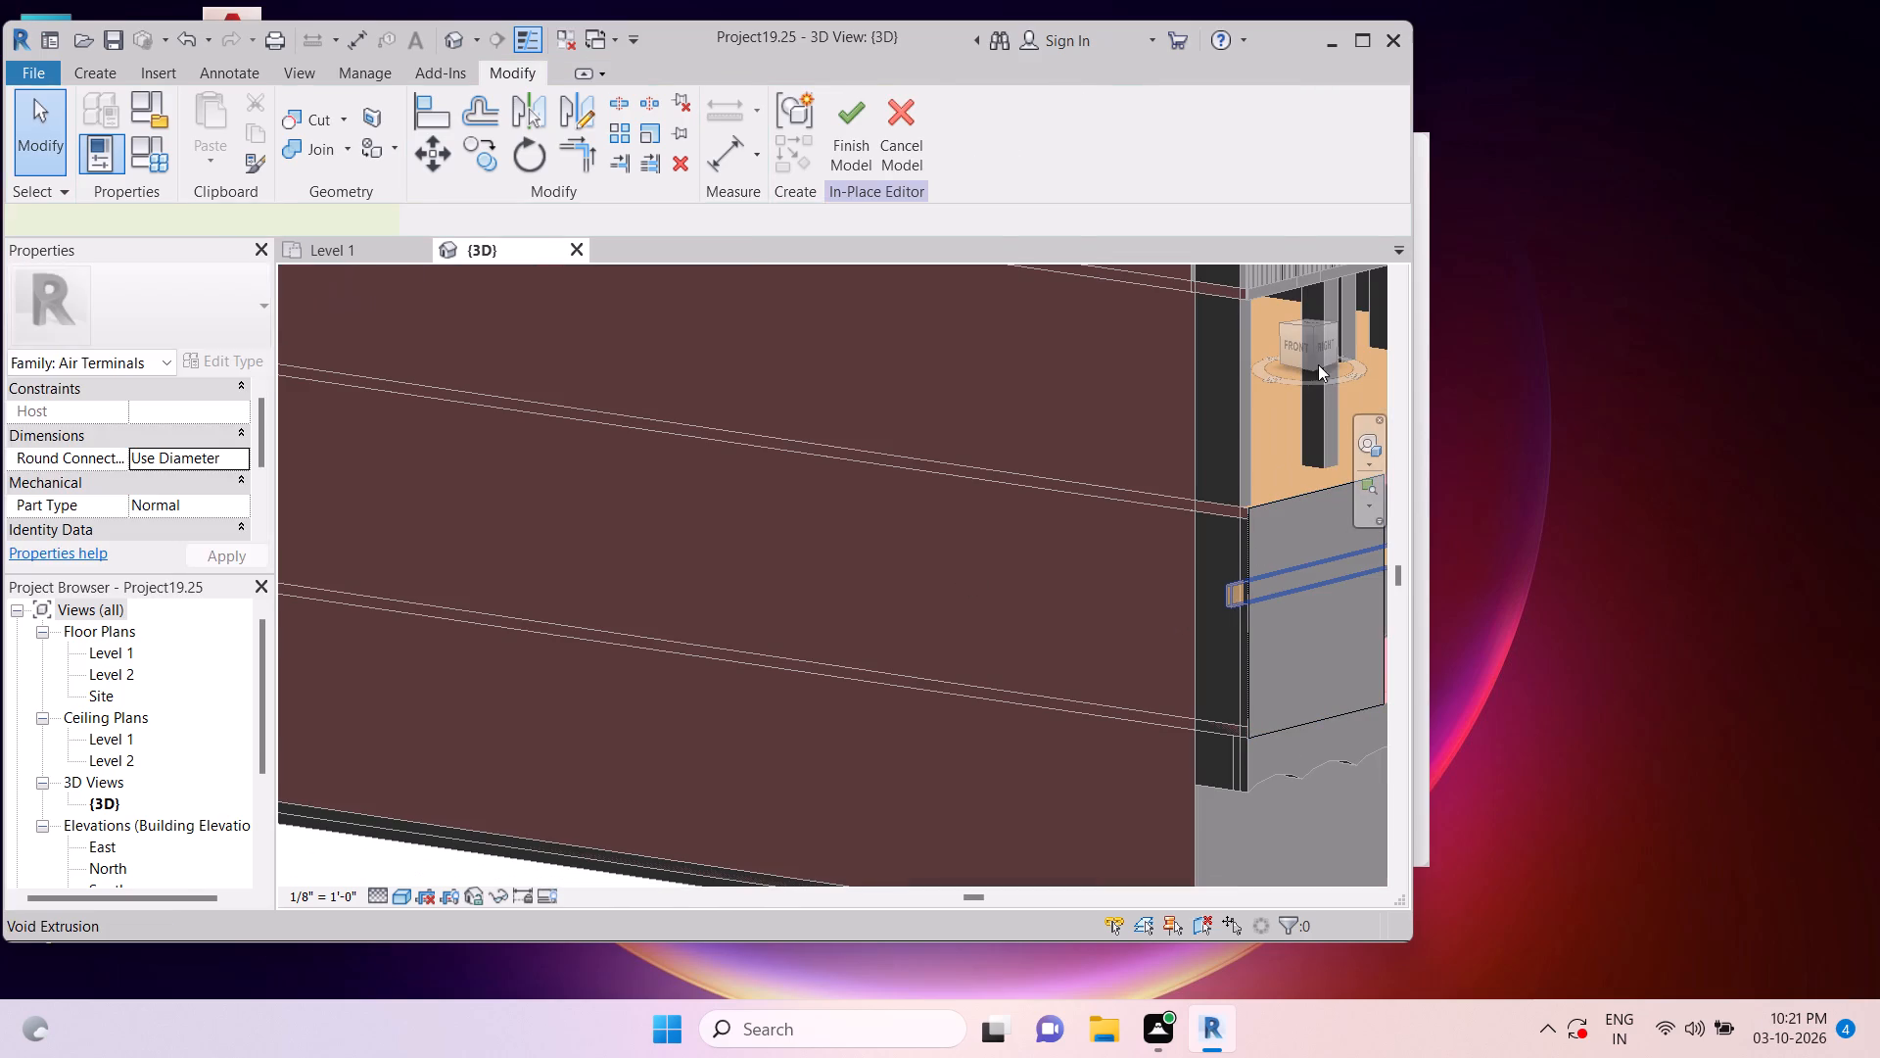
left_click(1307, 353)
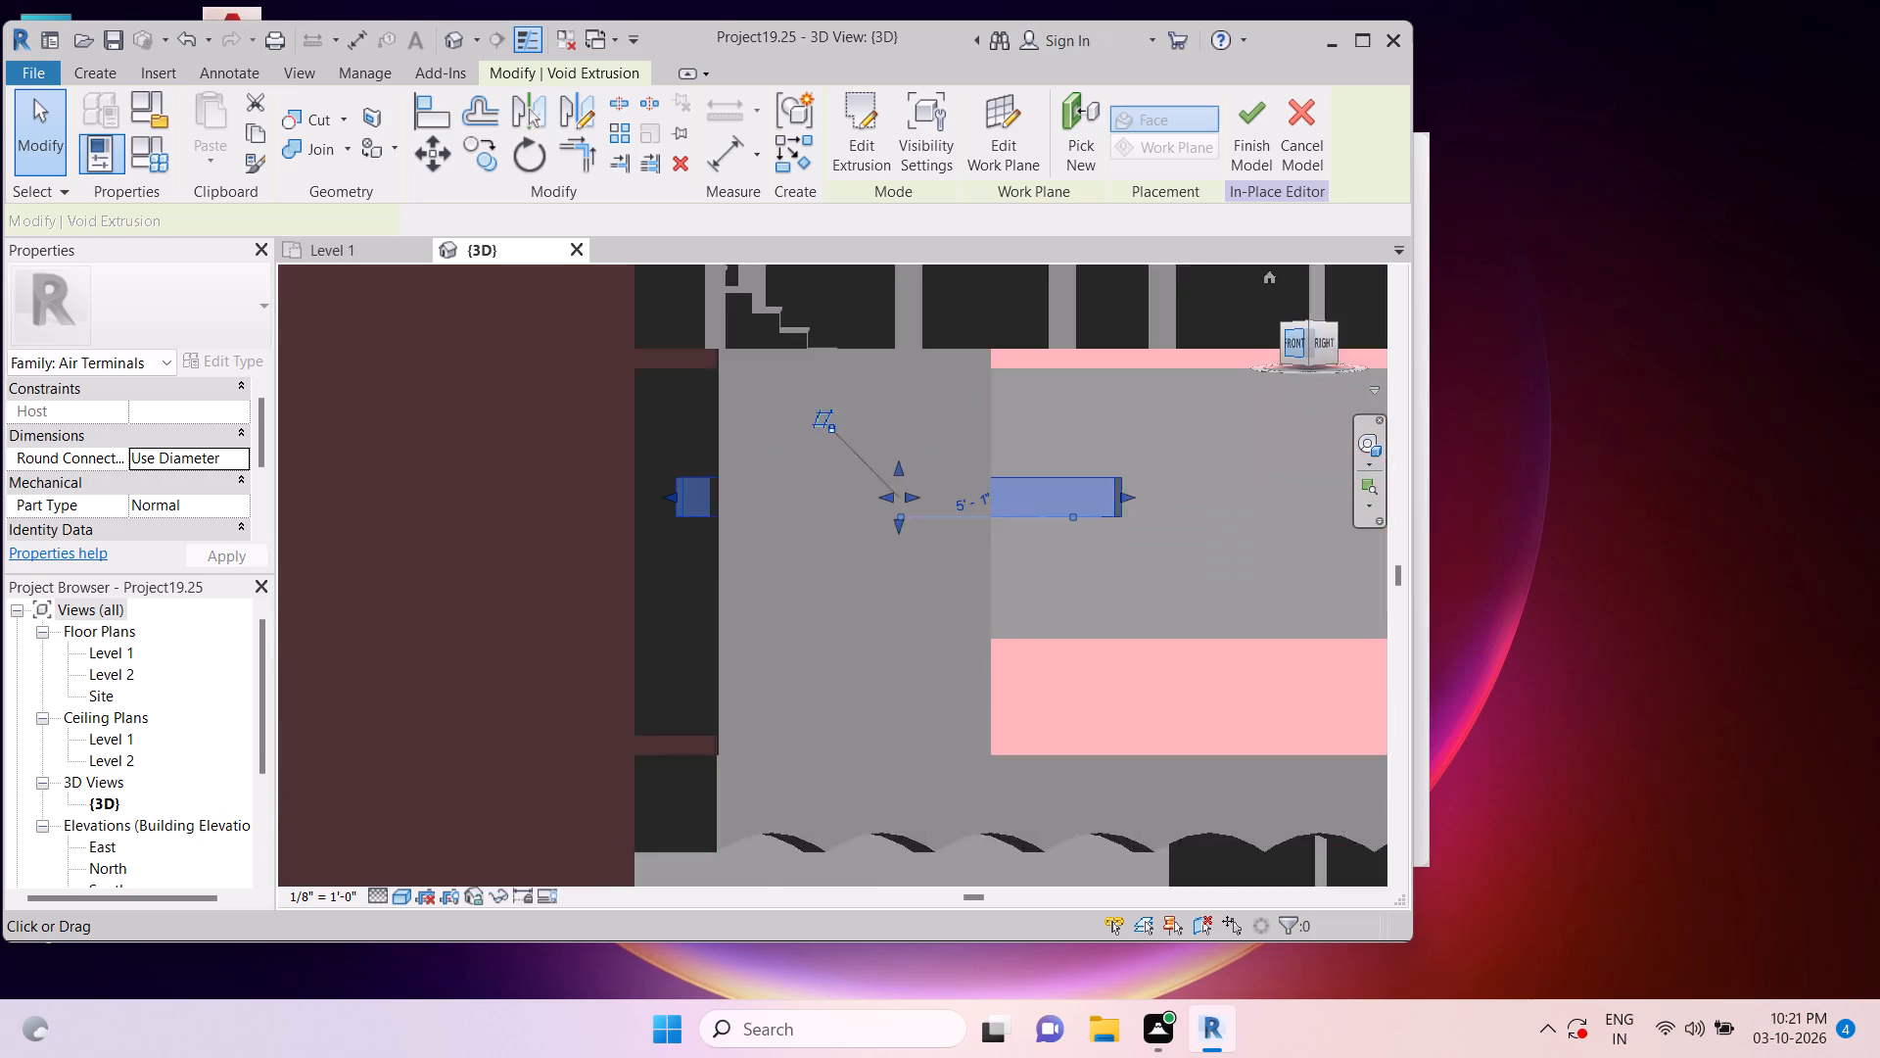
left_click(1295, 347)
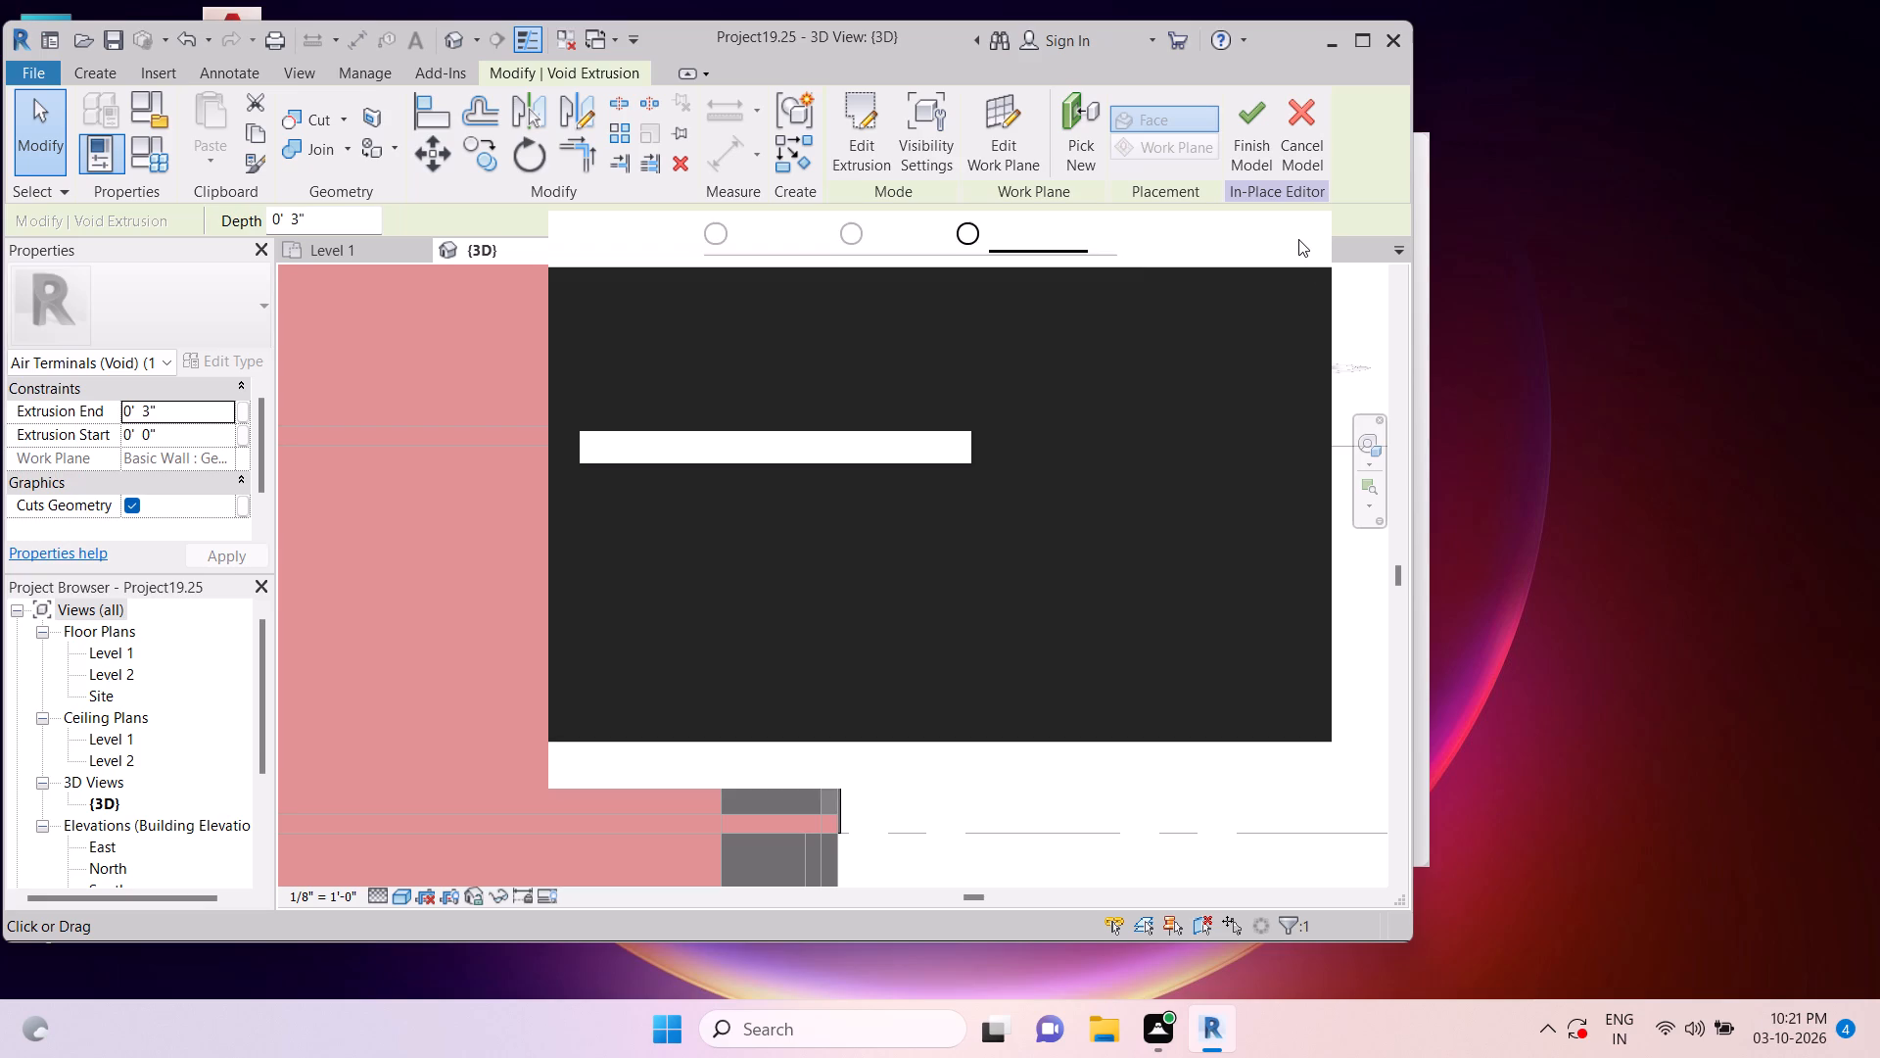
left_click(1292, 238)
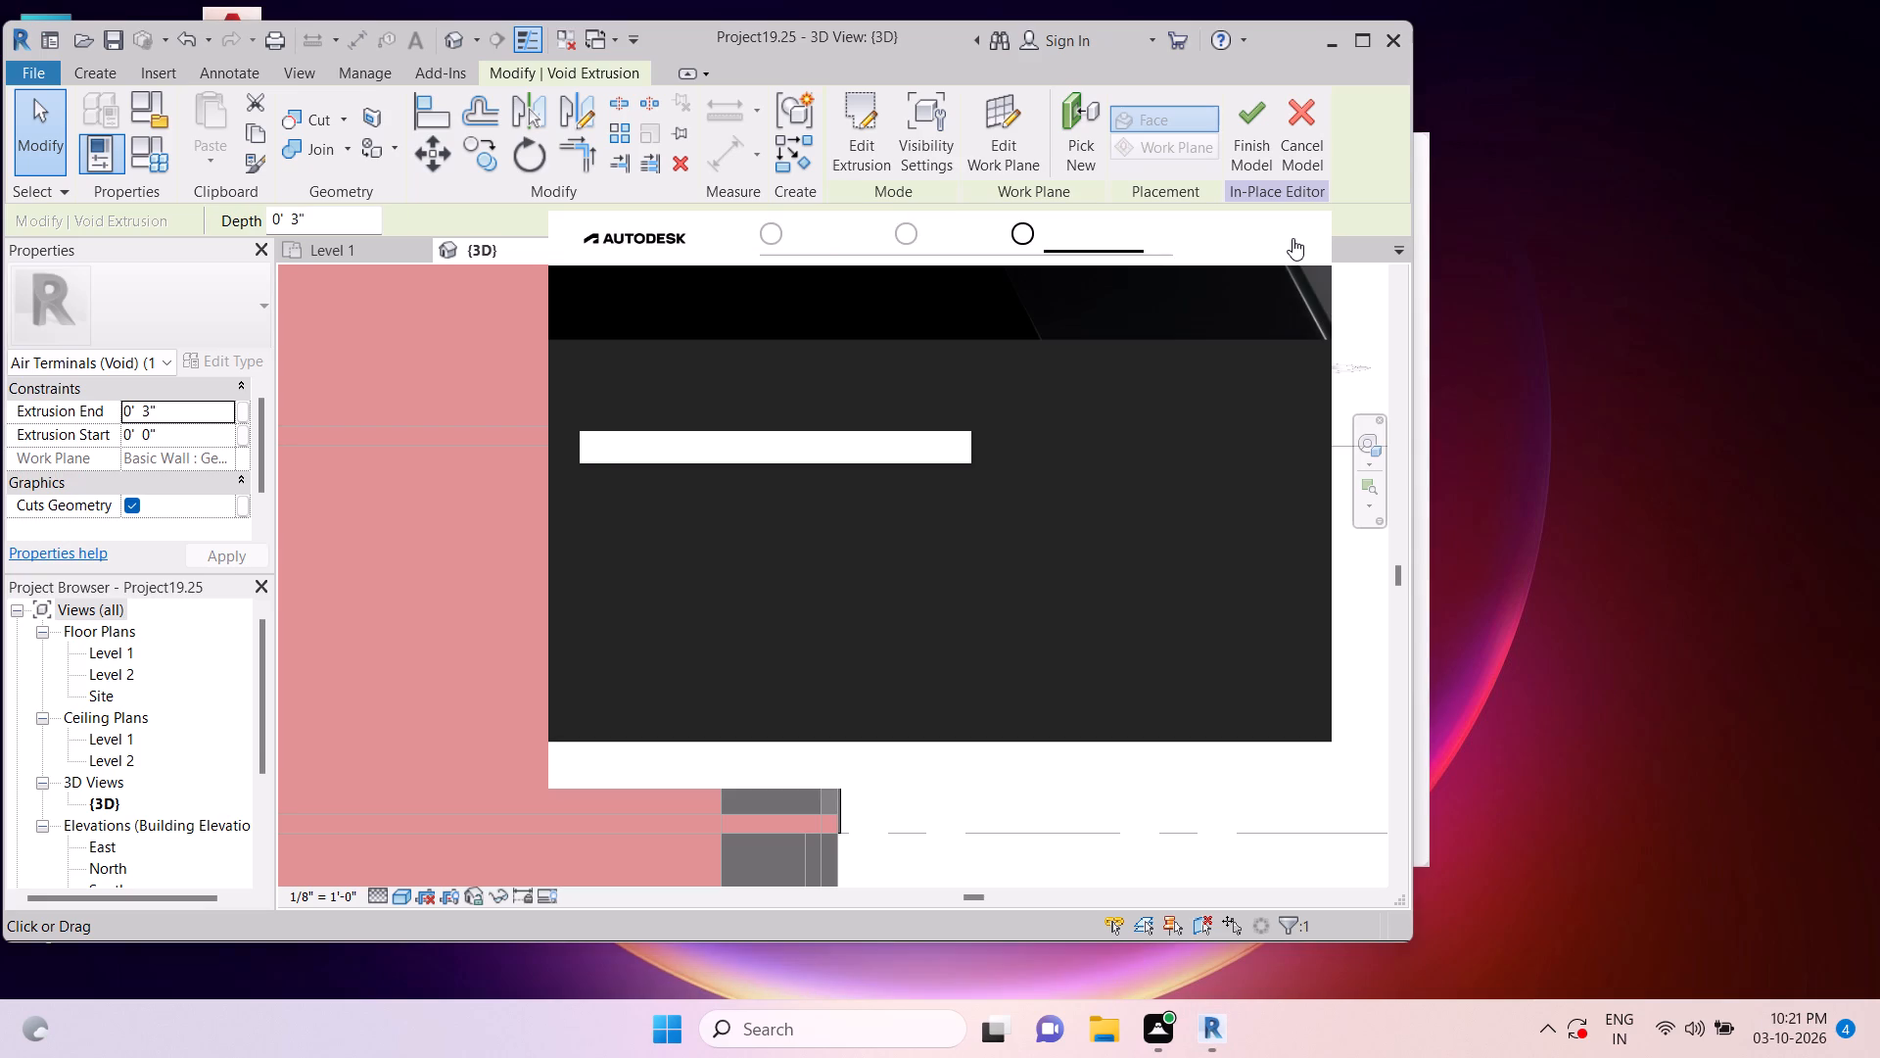
left_click(1284, 241)
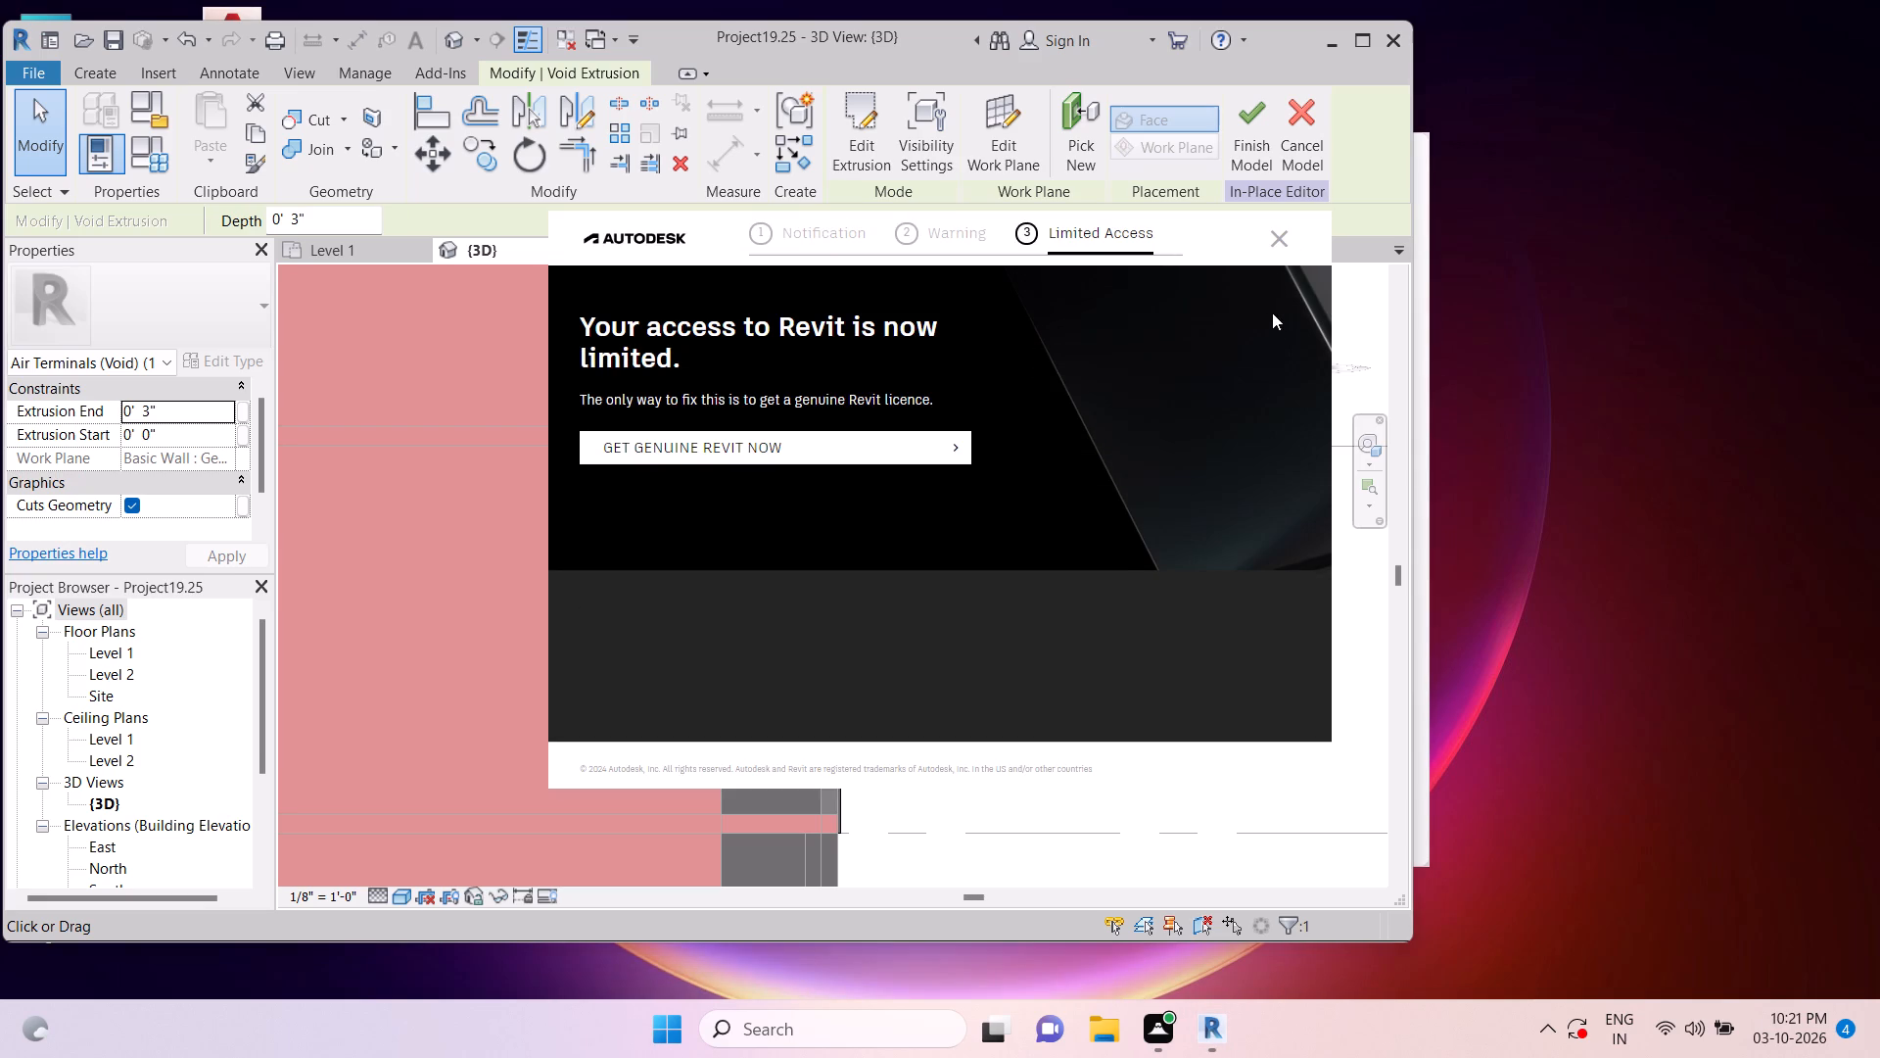
left_click(1279, 240)
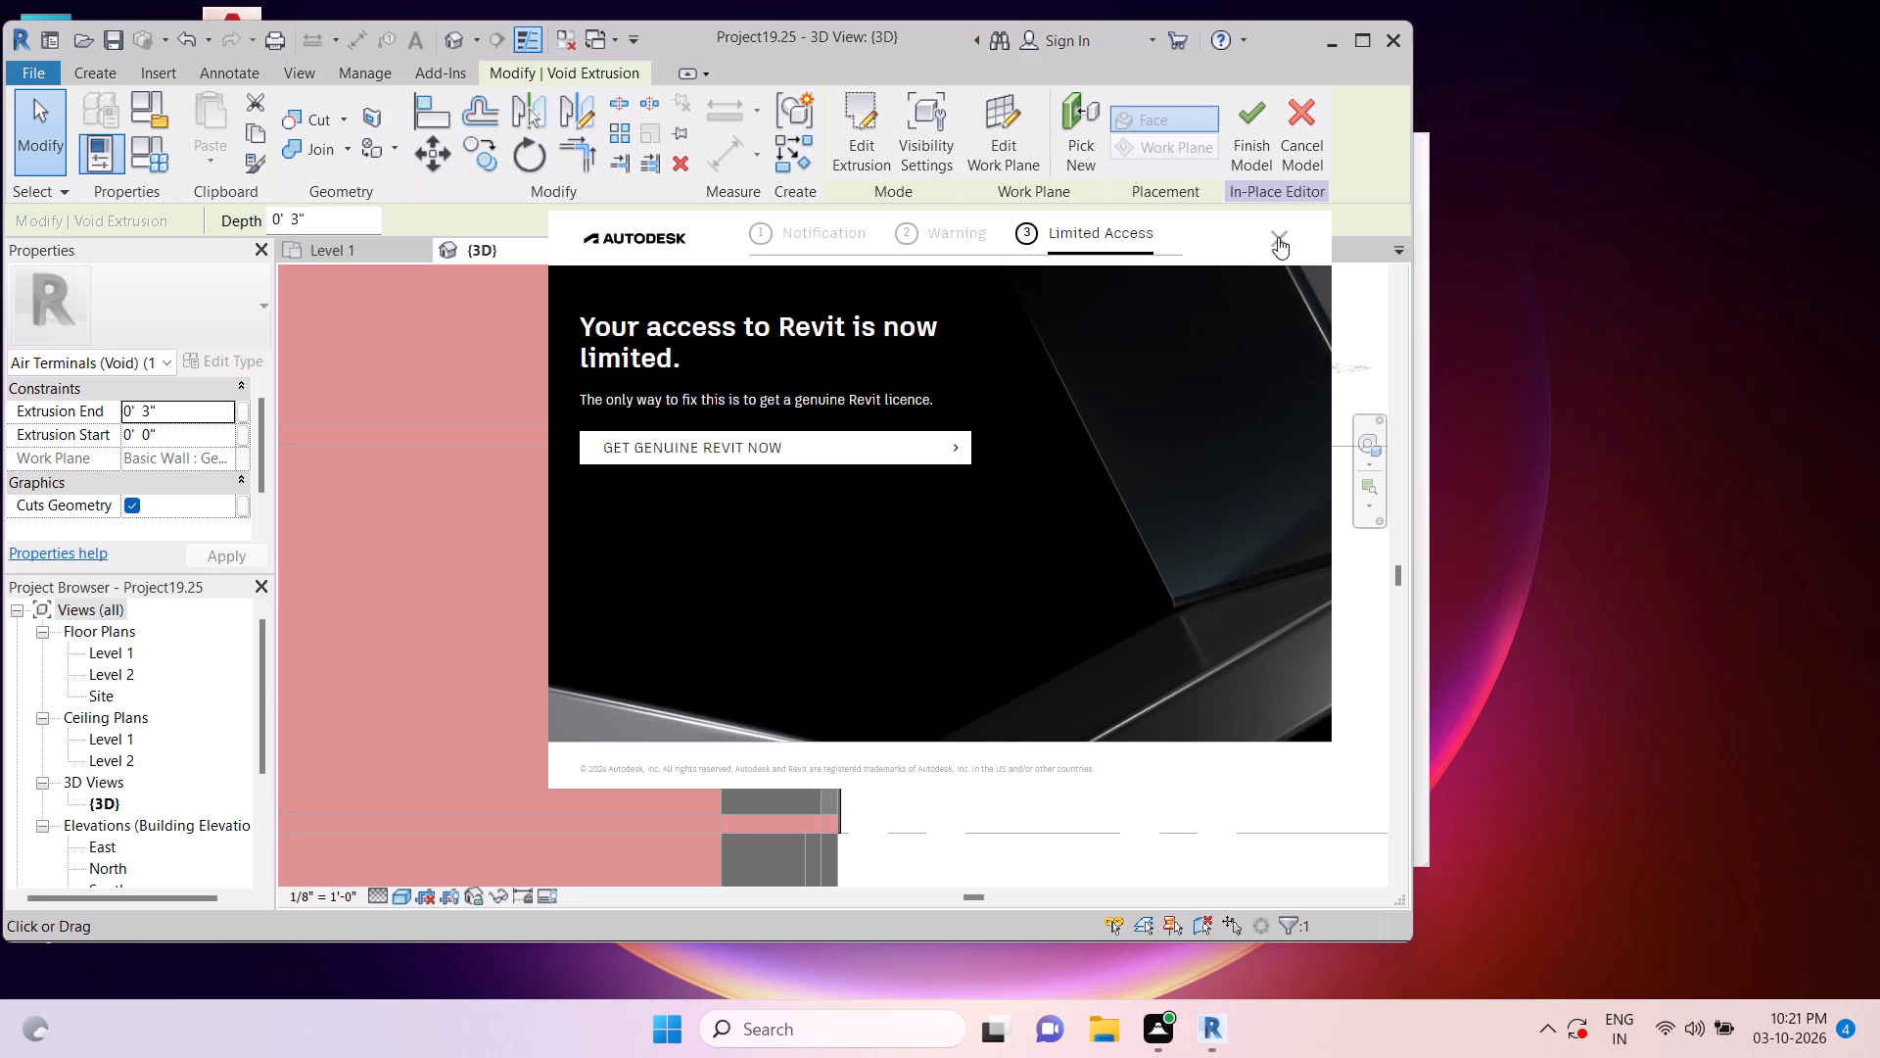
left_click(1277, 234)
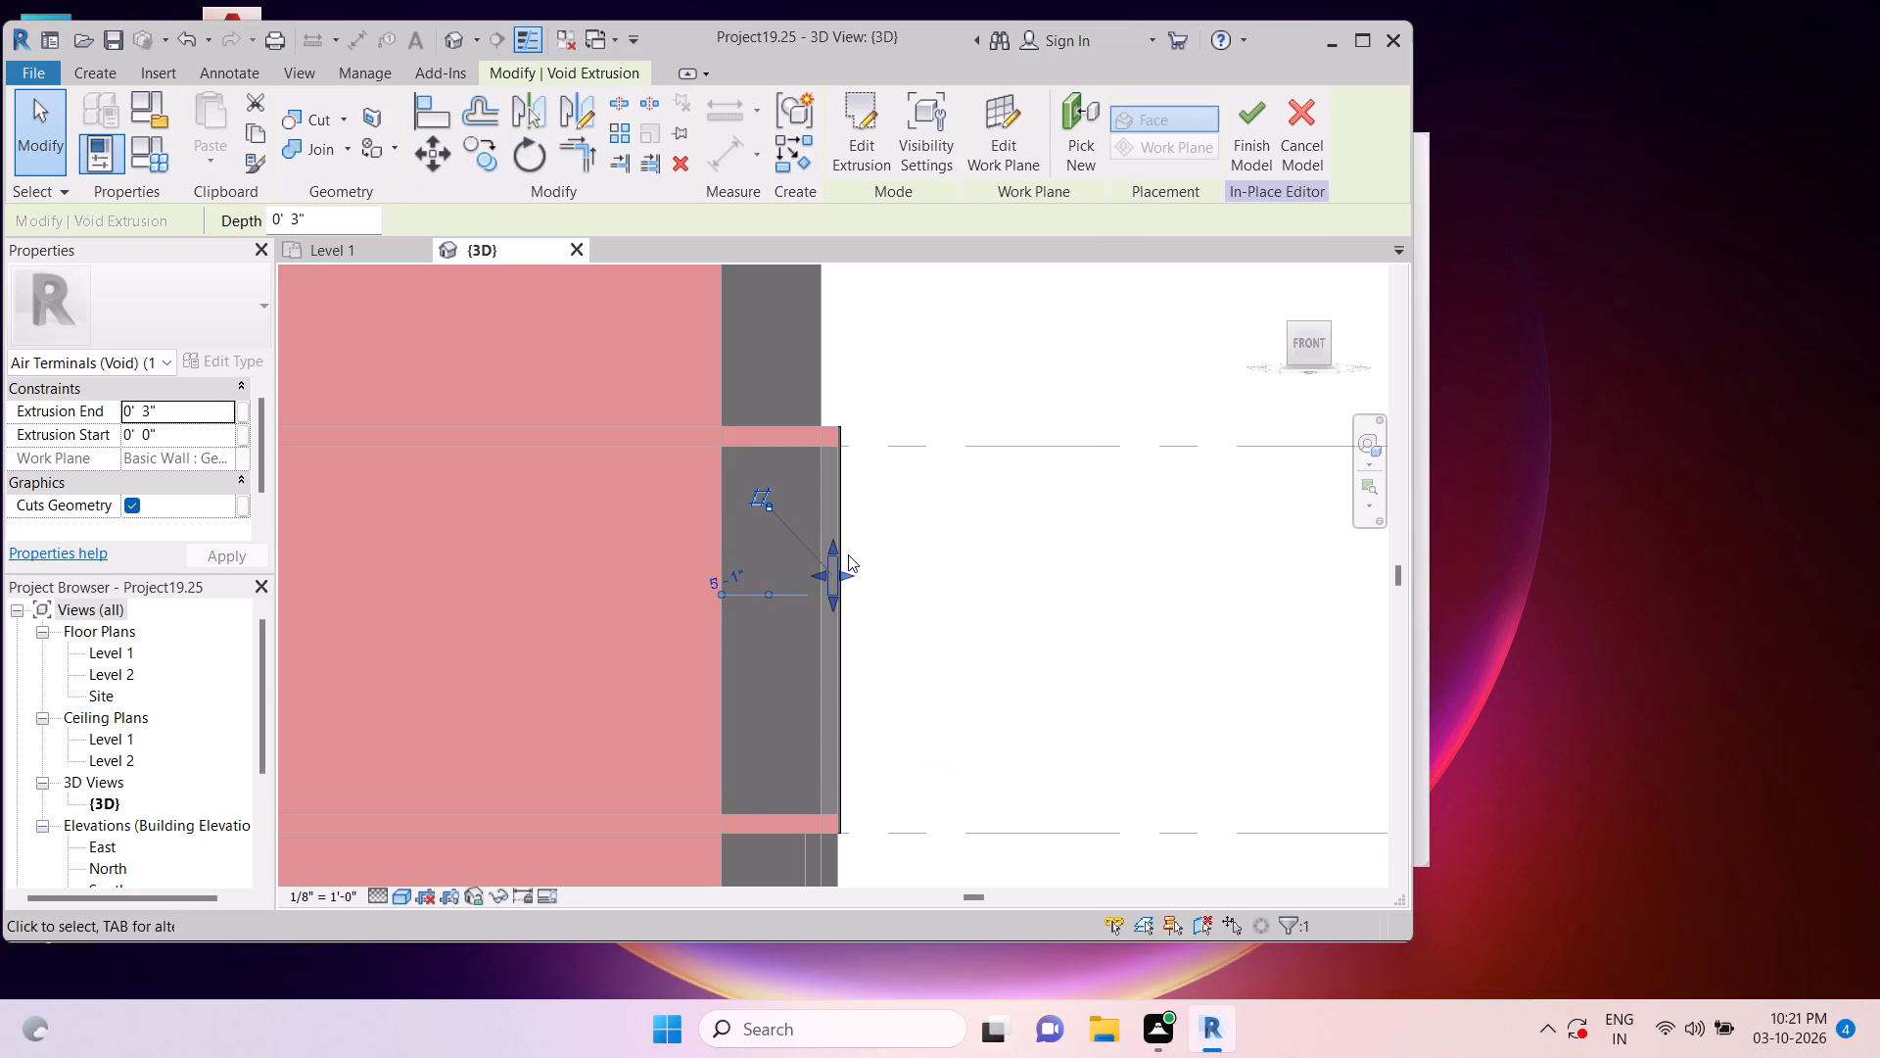
scroll(847, 553, "up", 11)
left_click_drag(822, 597, 890, 597)
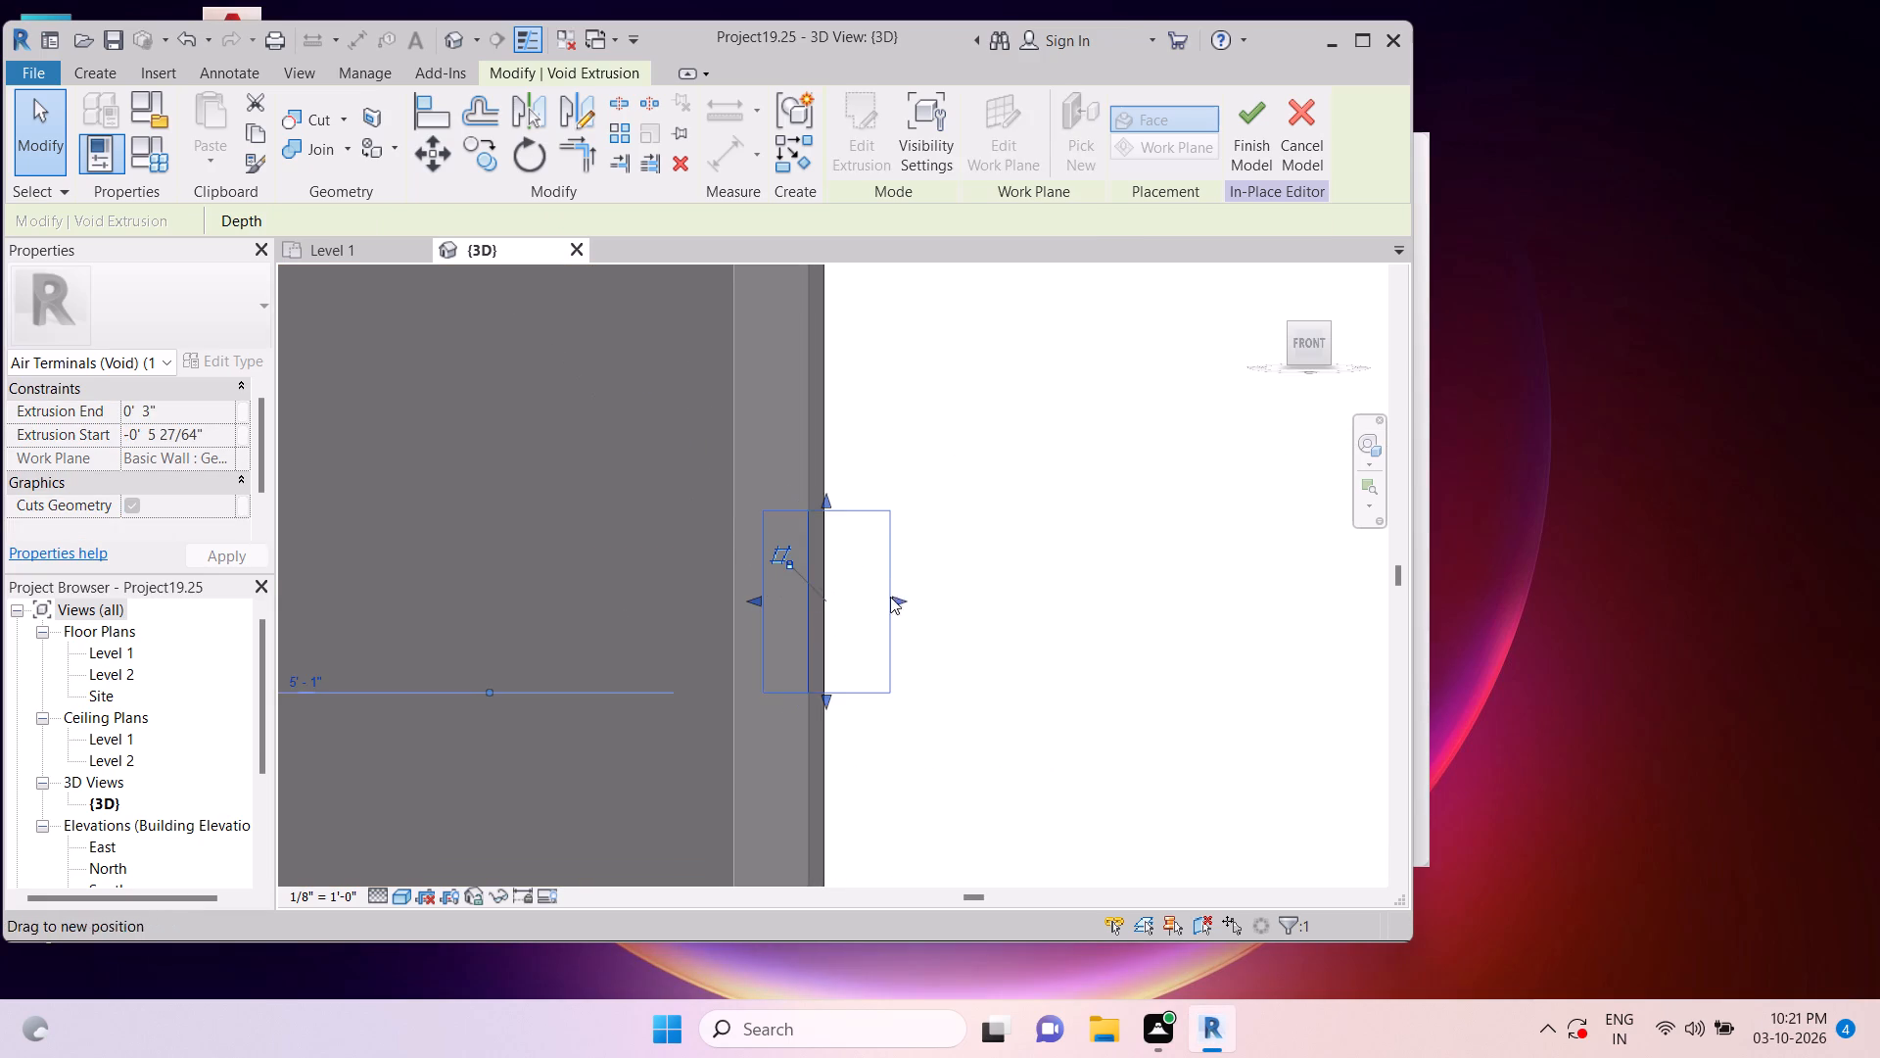
key("Escape")
scroll(1026, 540, "down", 10)
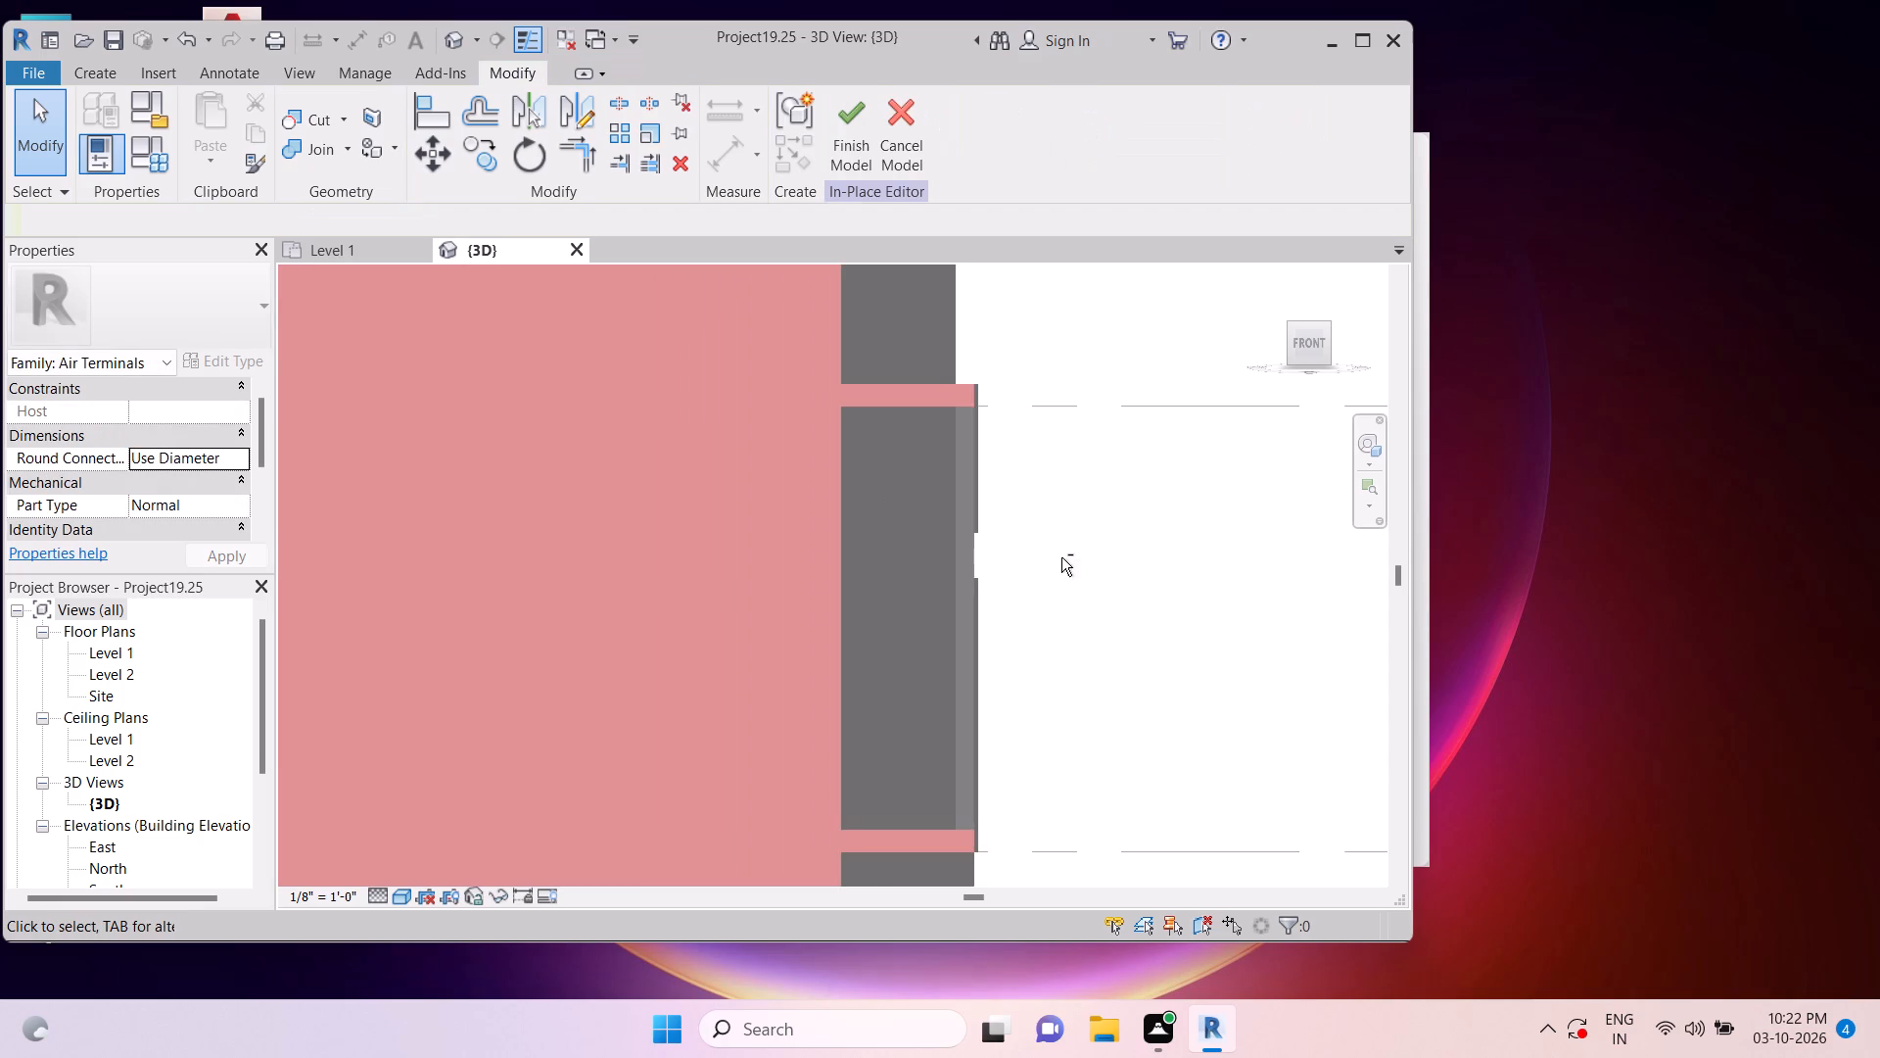
From the Right view, edit the void extrusion's sketch and move its rectangle up to the facade panel's top edge.
middle_click_drag(1058, 559, 892, 624, "shift")
left_click(1327, 346)
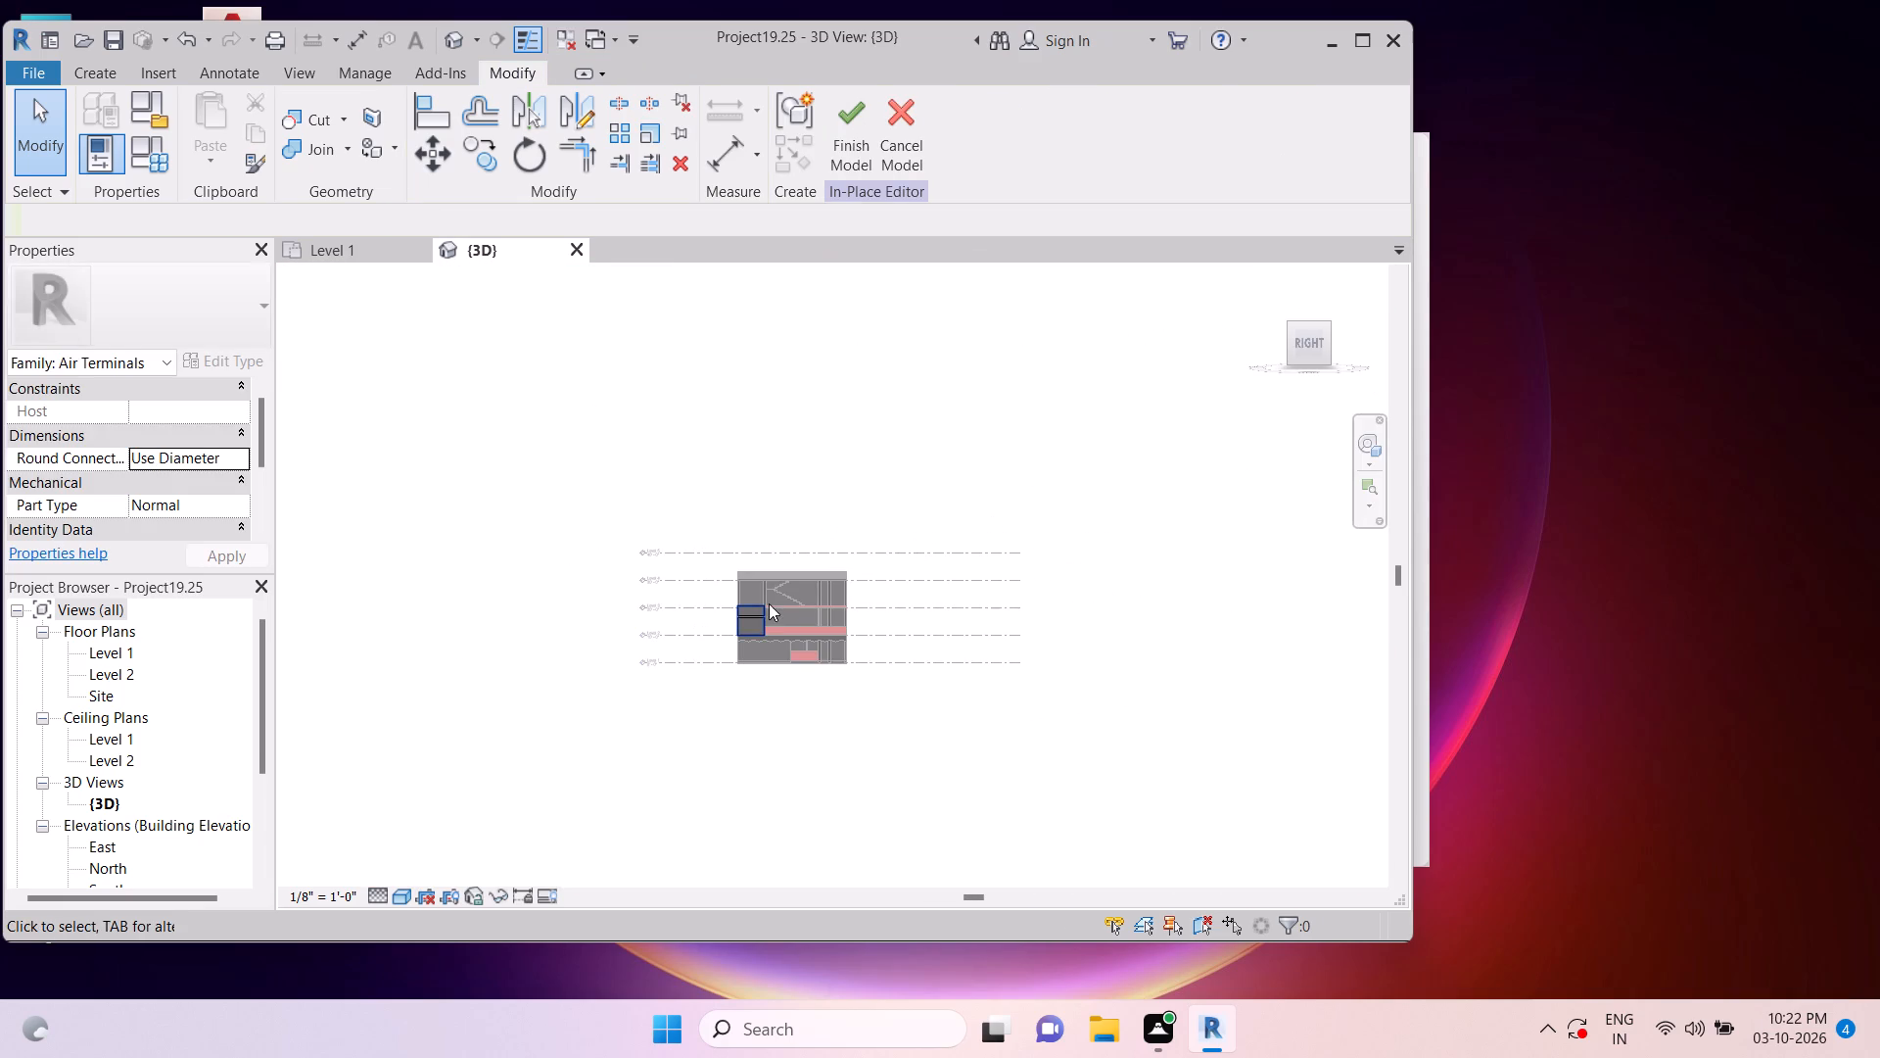
scroll(757, 603, "up", 17)
middle_click_drag(726, 630, 822, 525)
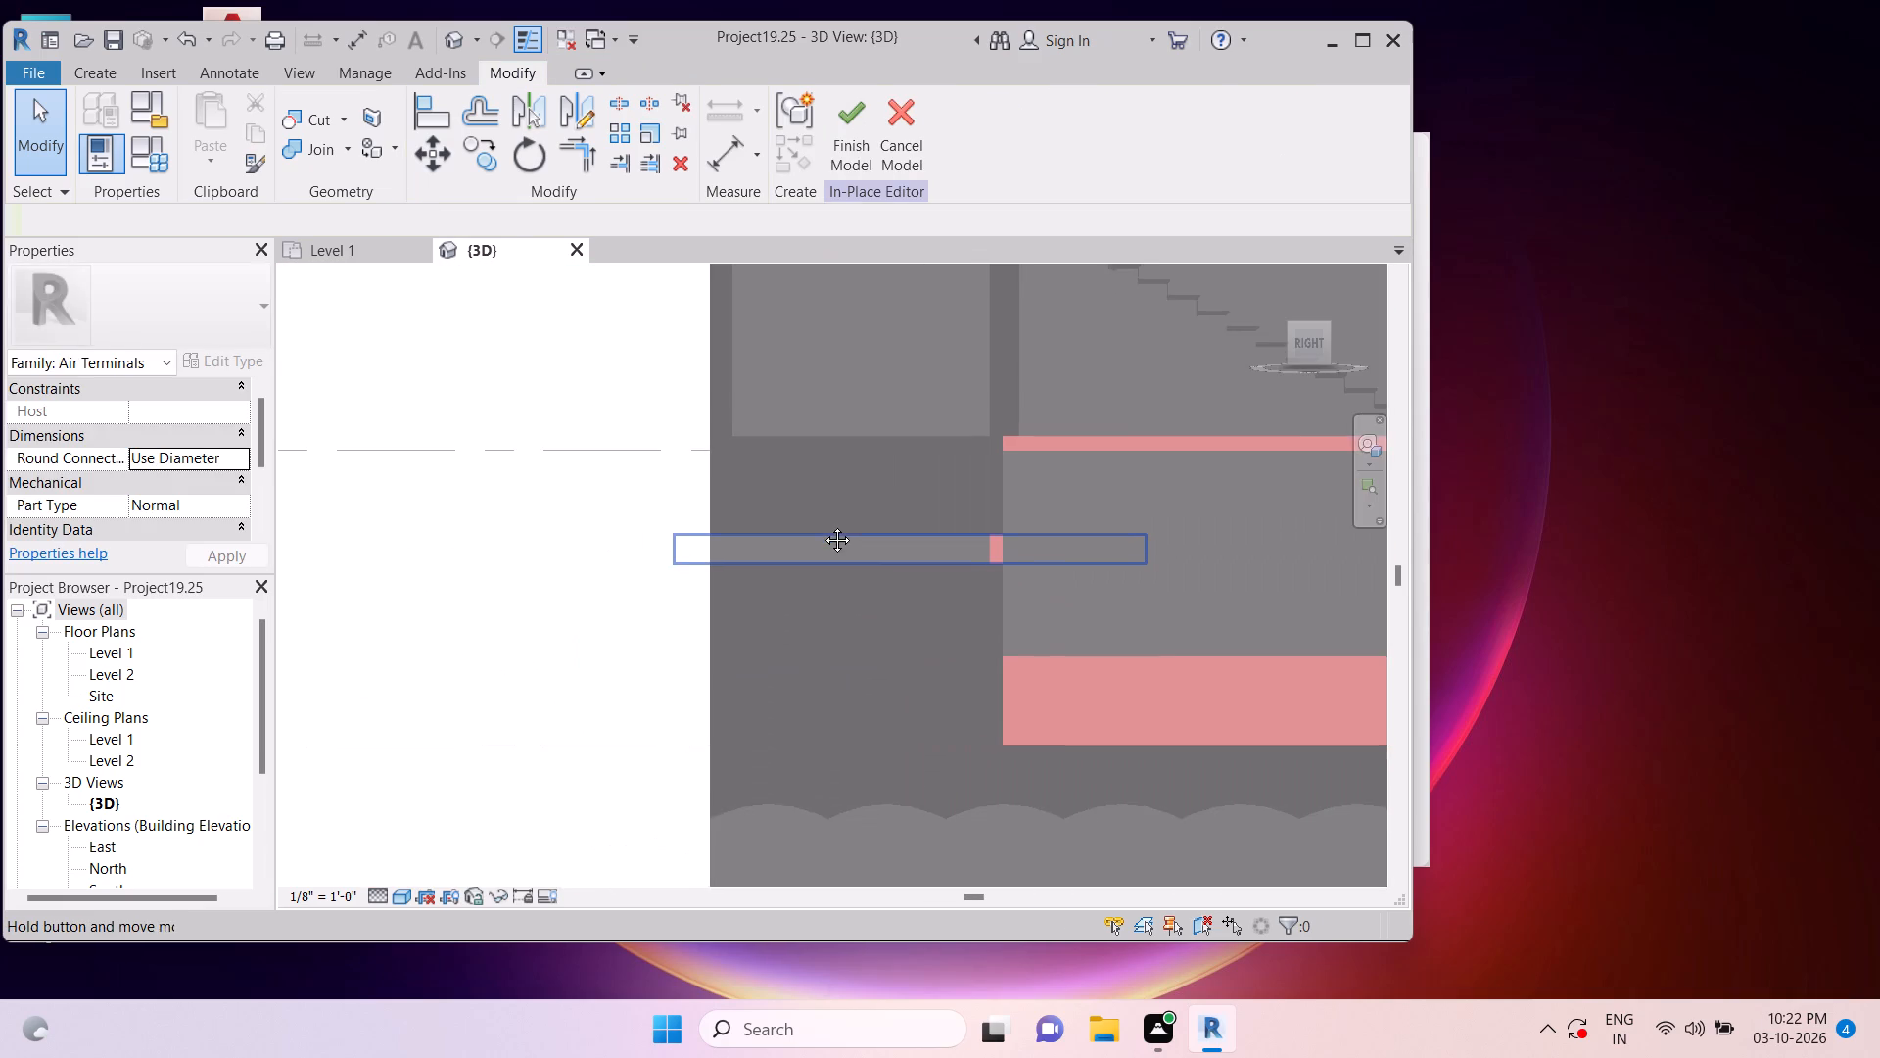
left_click(822, 532)
left_click(875, 120)
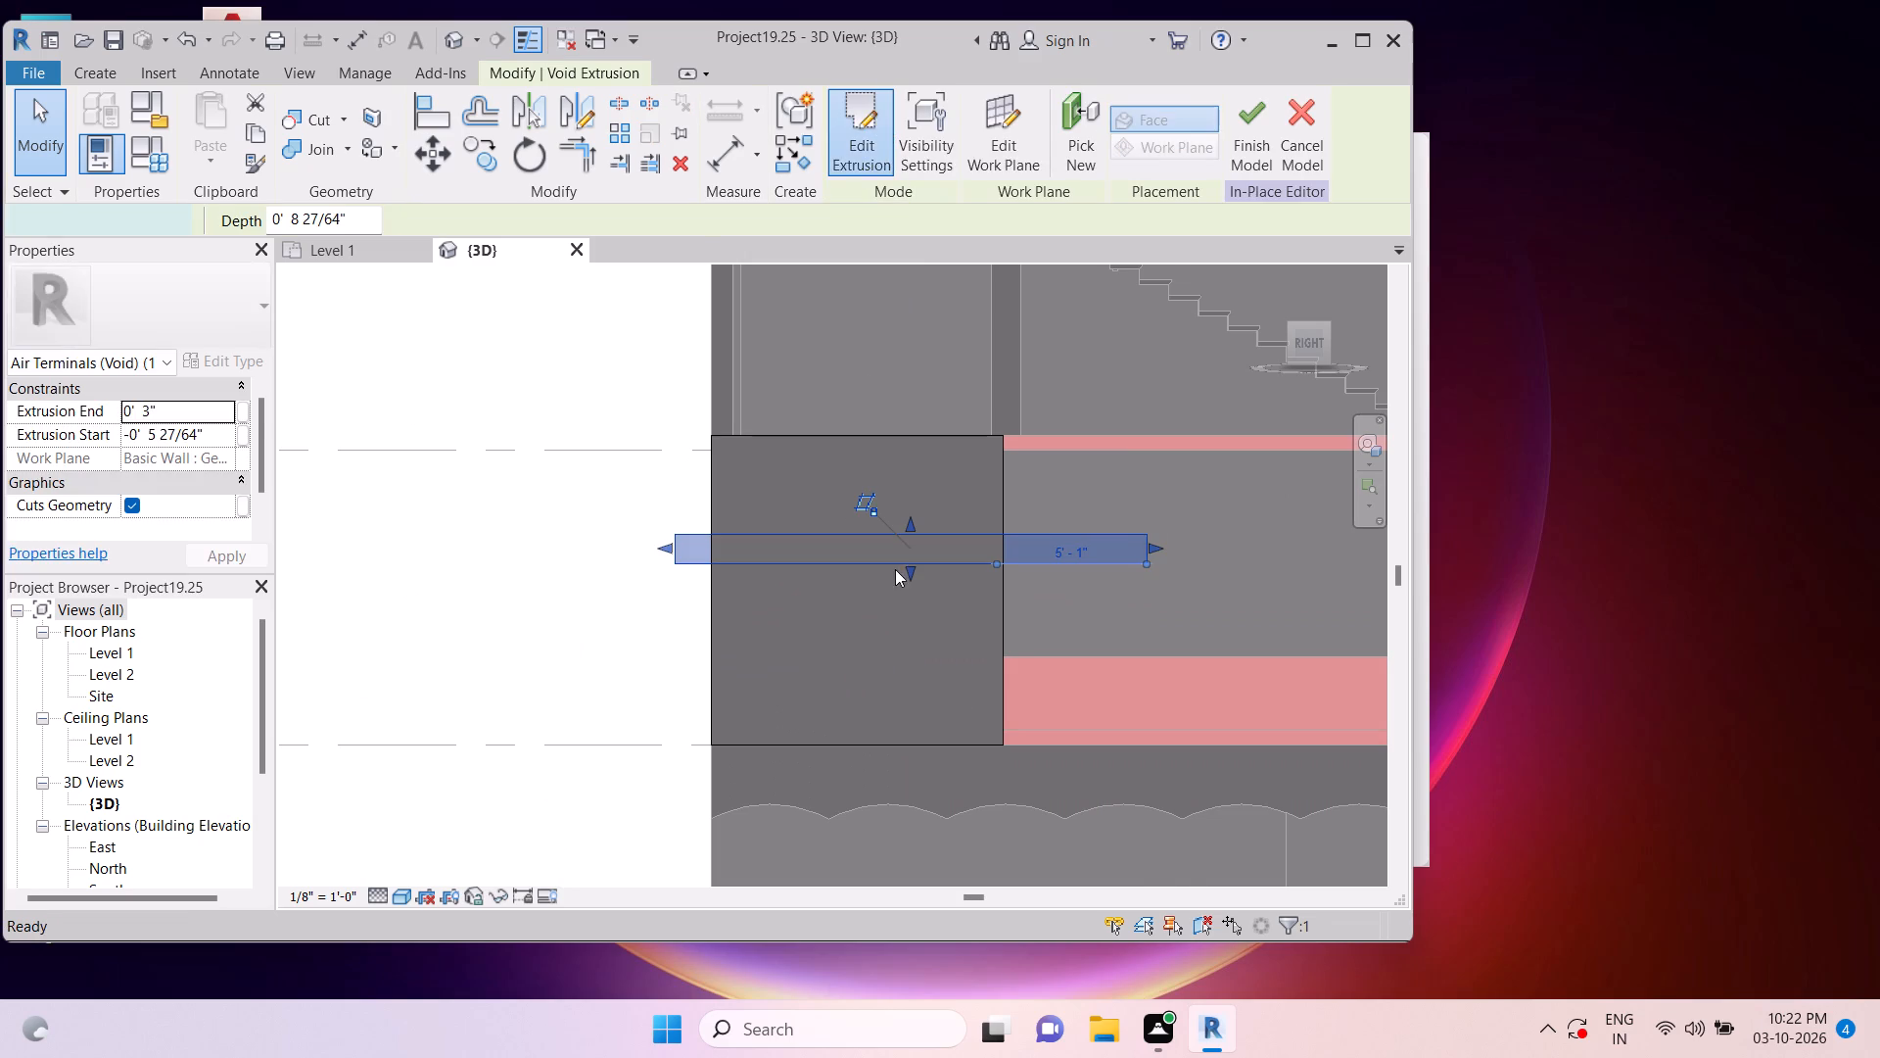
key("Tab")
left_click(867, 543)
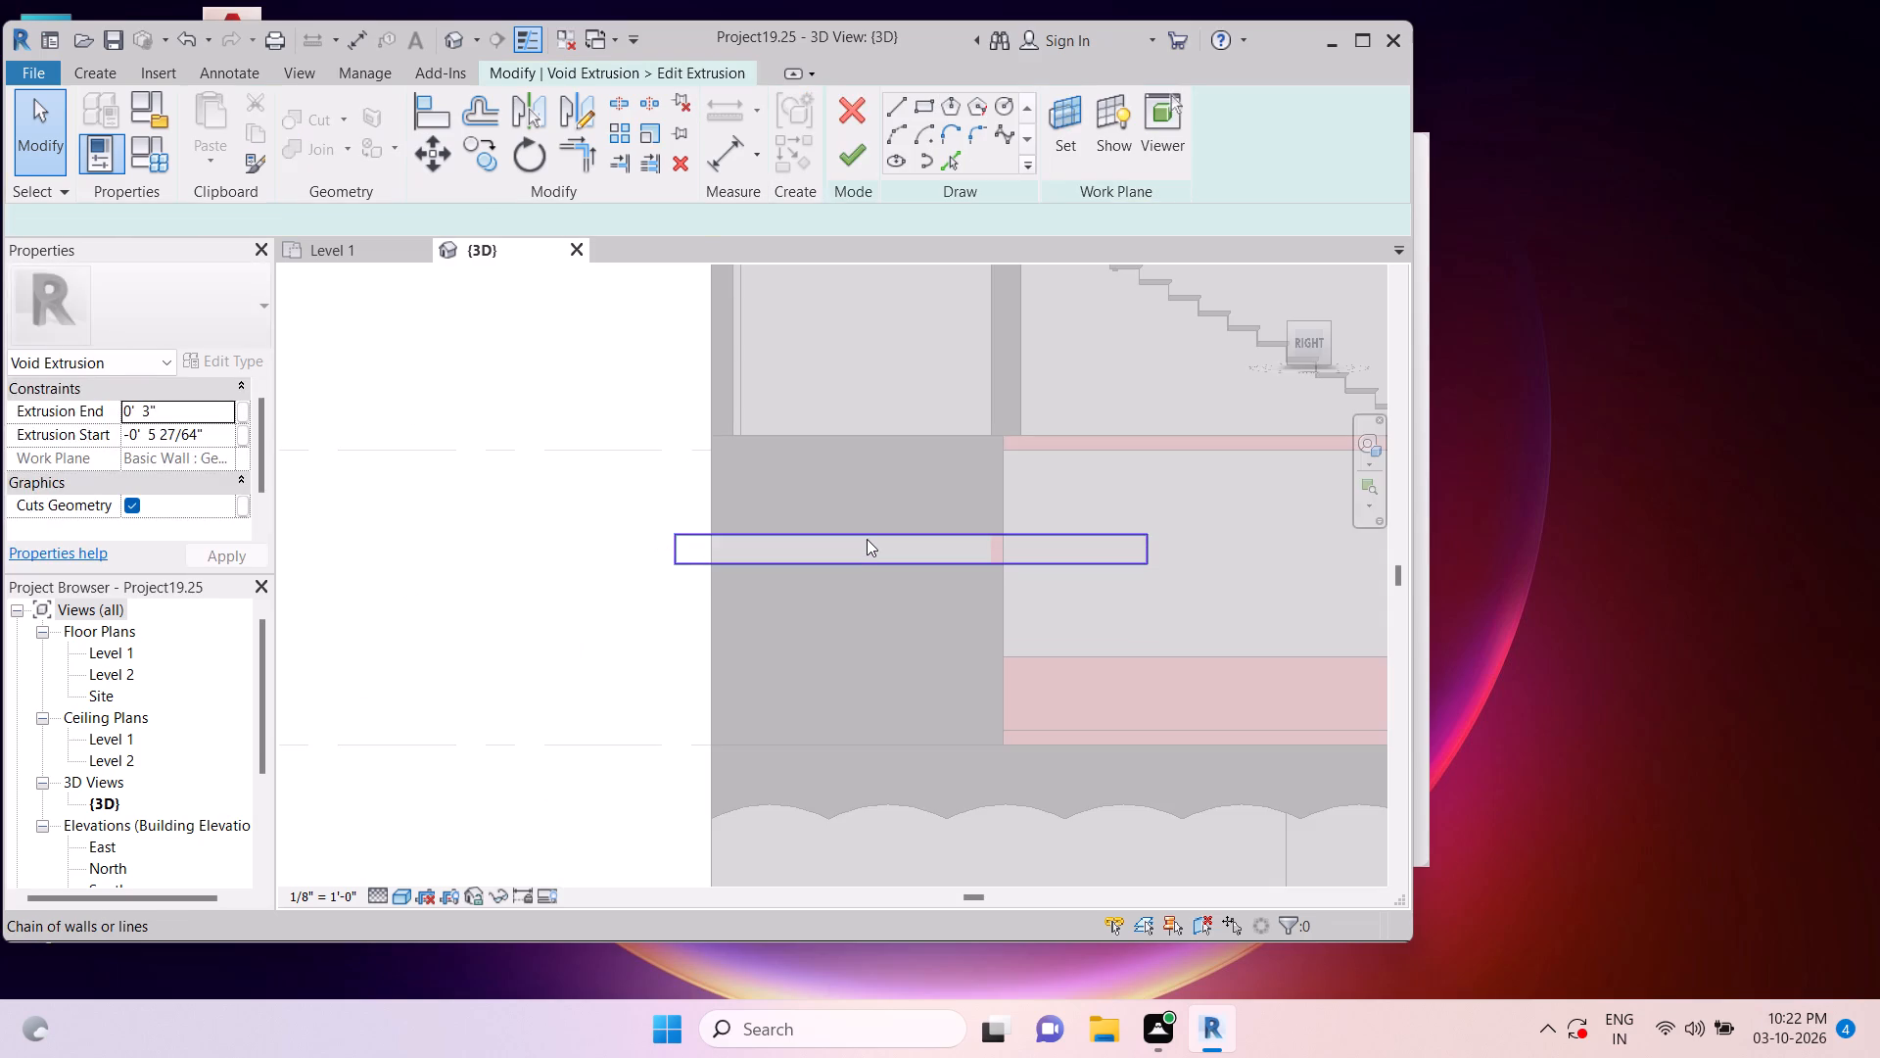
left_click(451, 157)
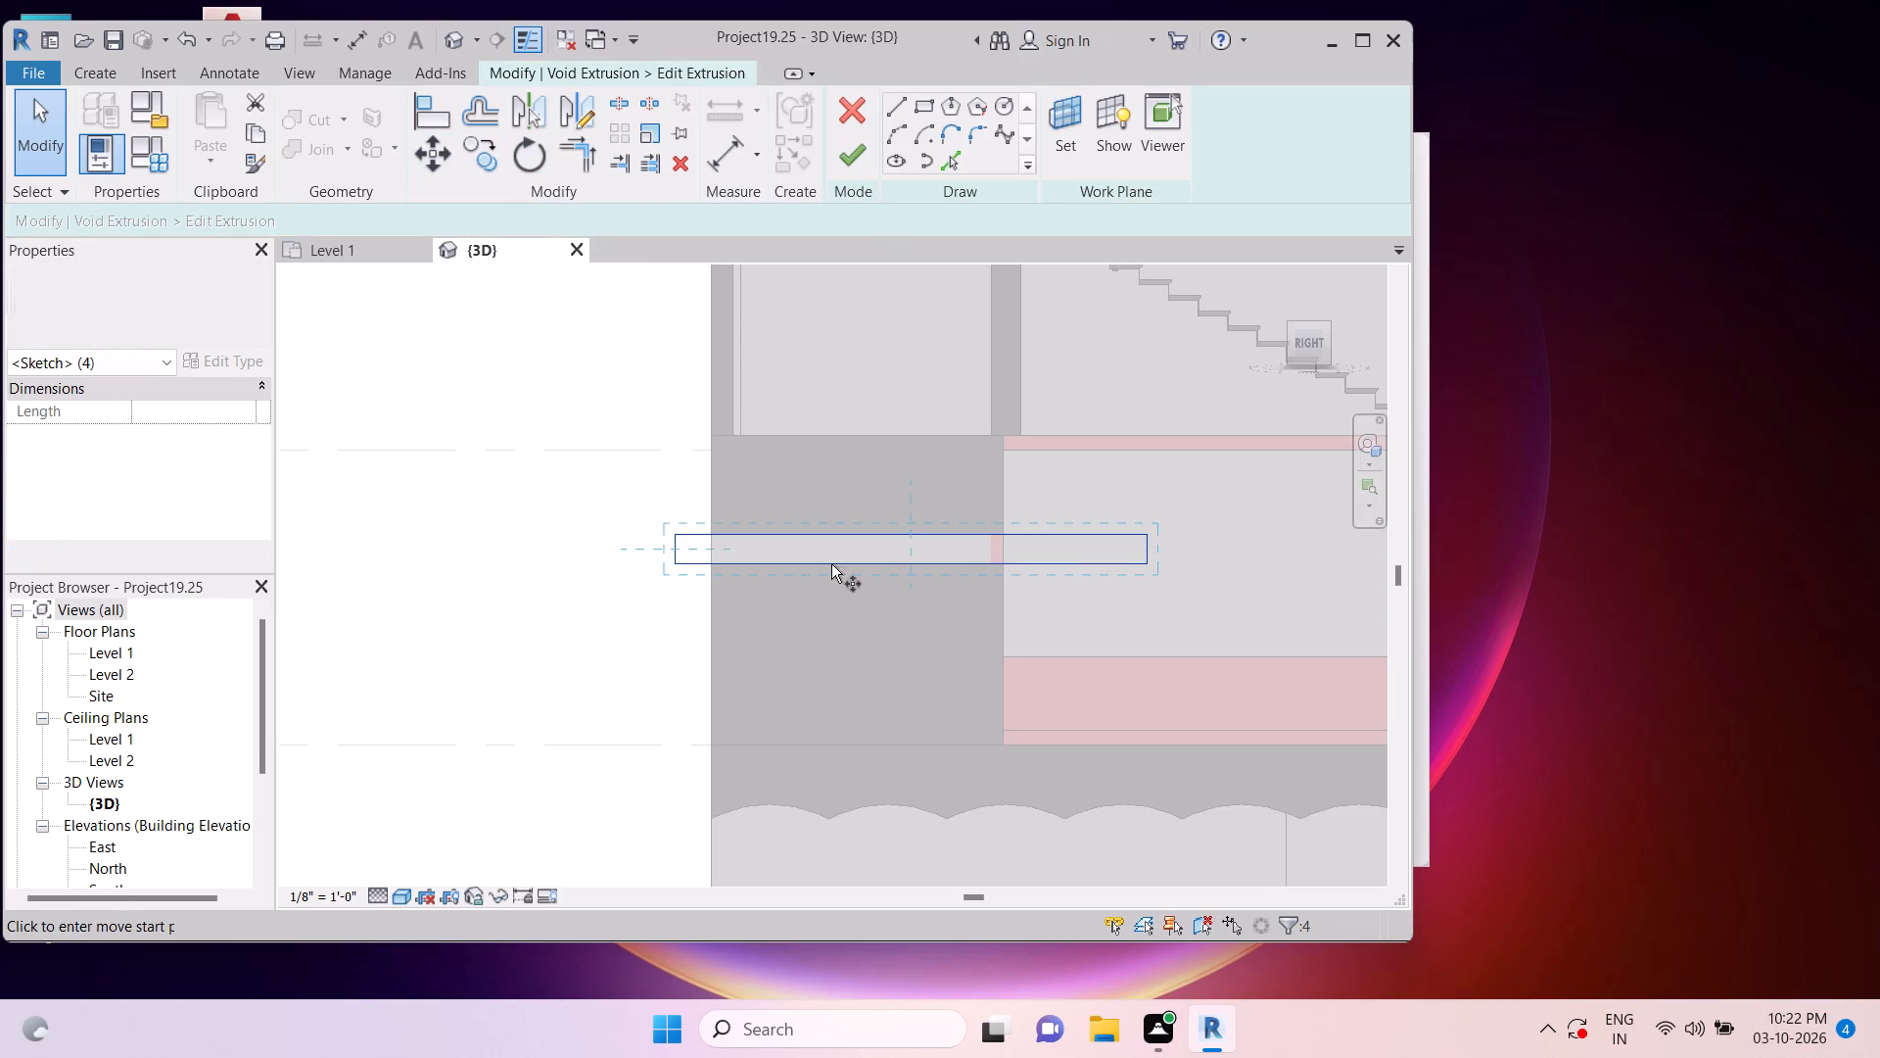
left_click(851, 539)
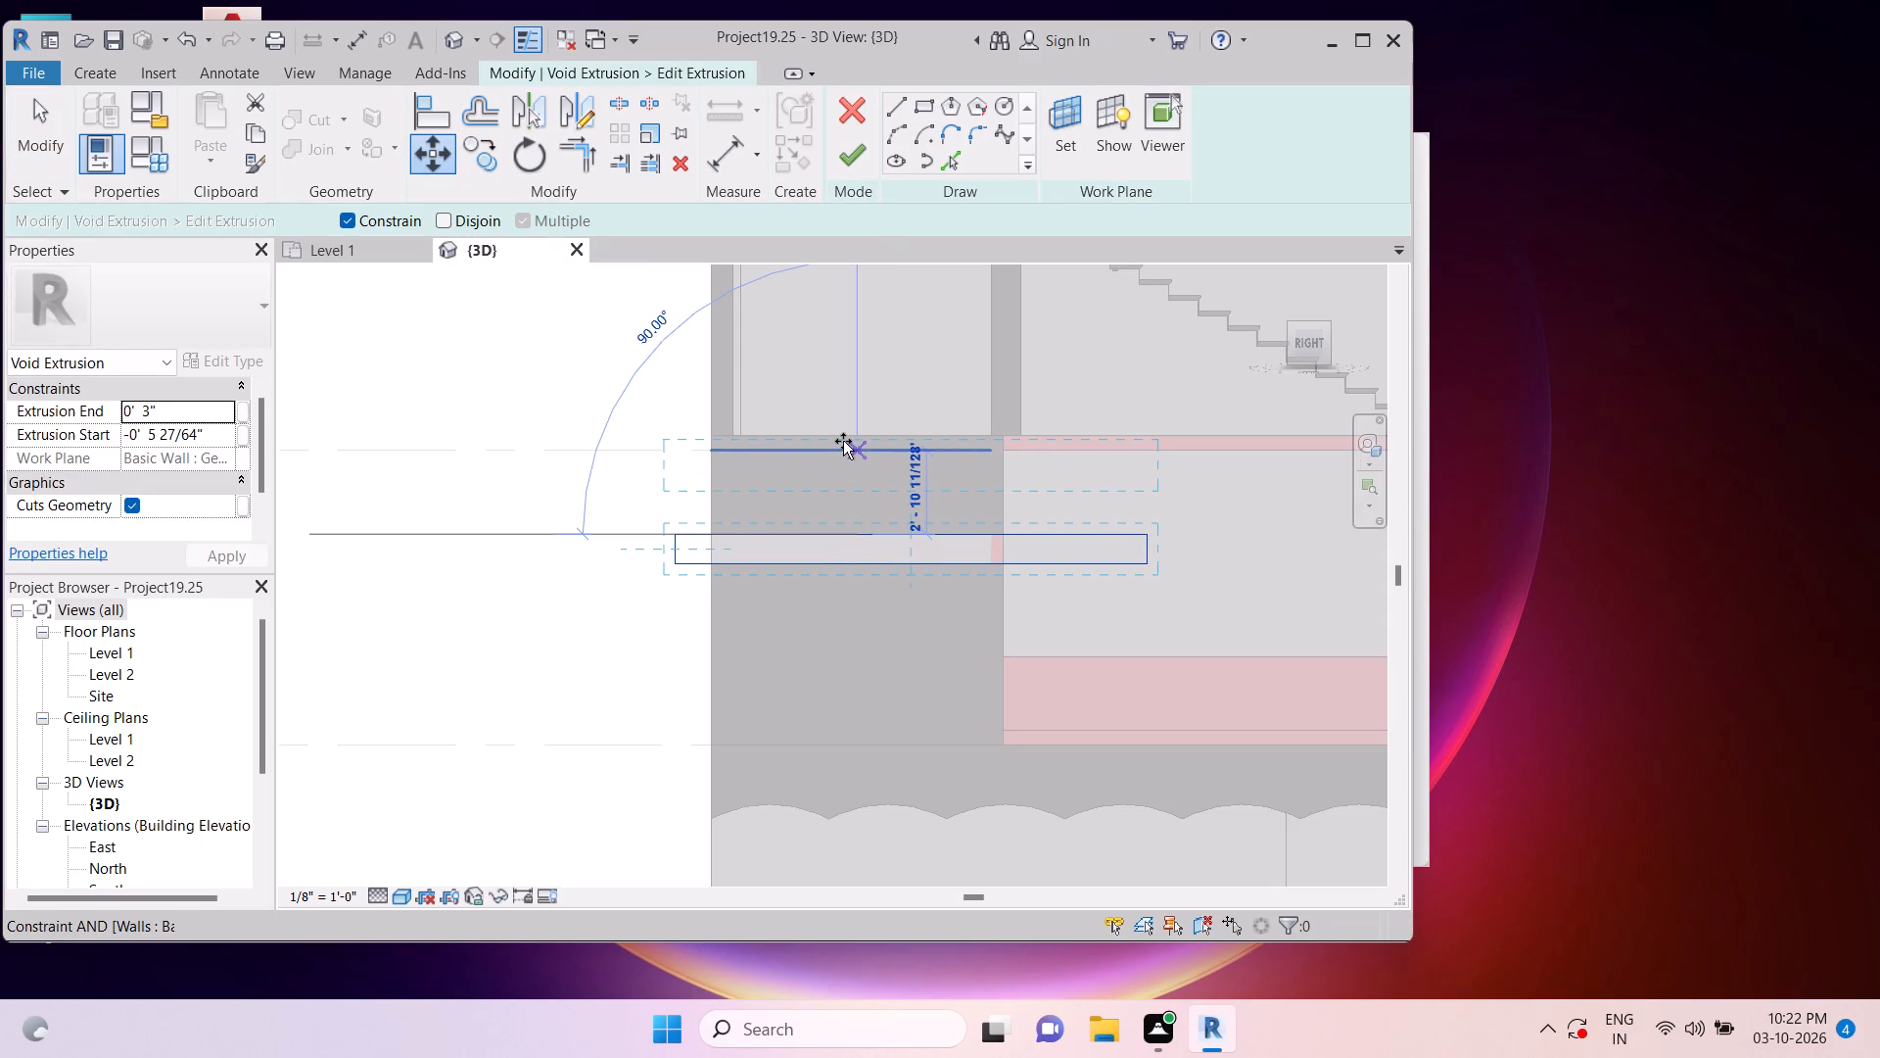
left_click(843, 437)
key("Escape")
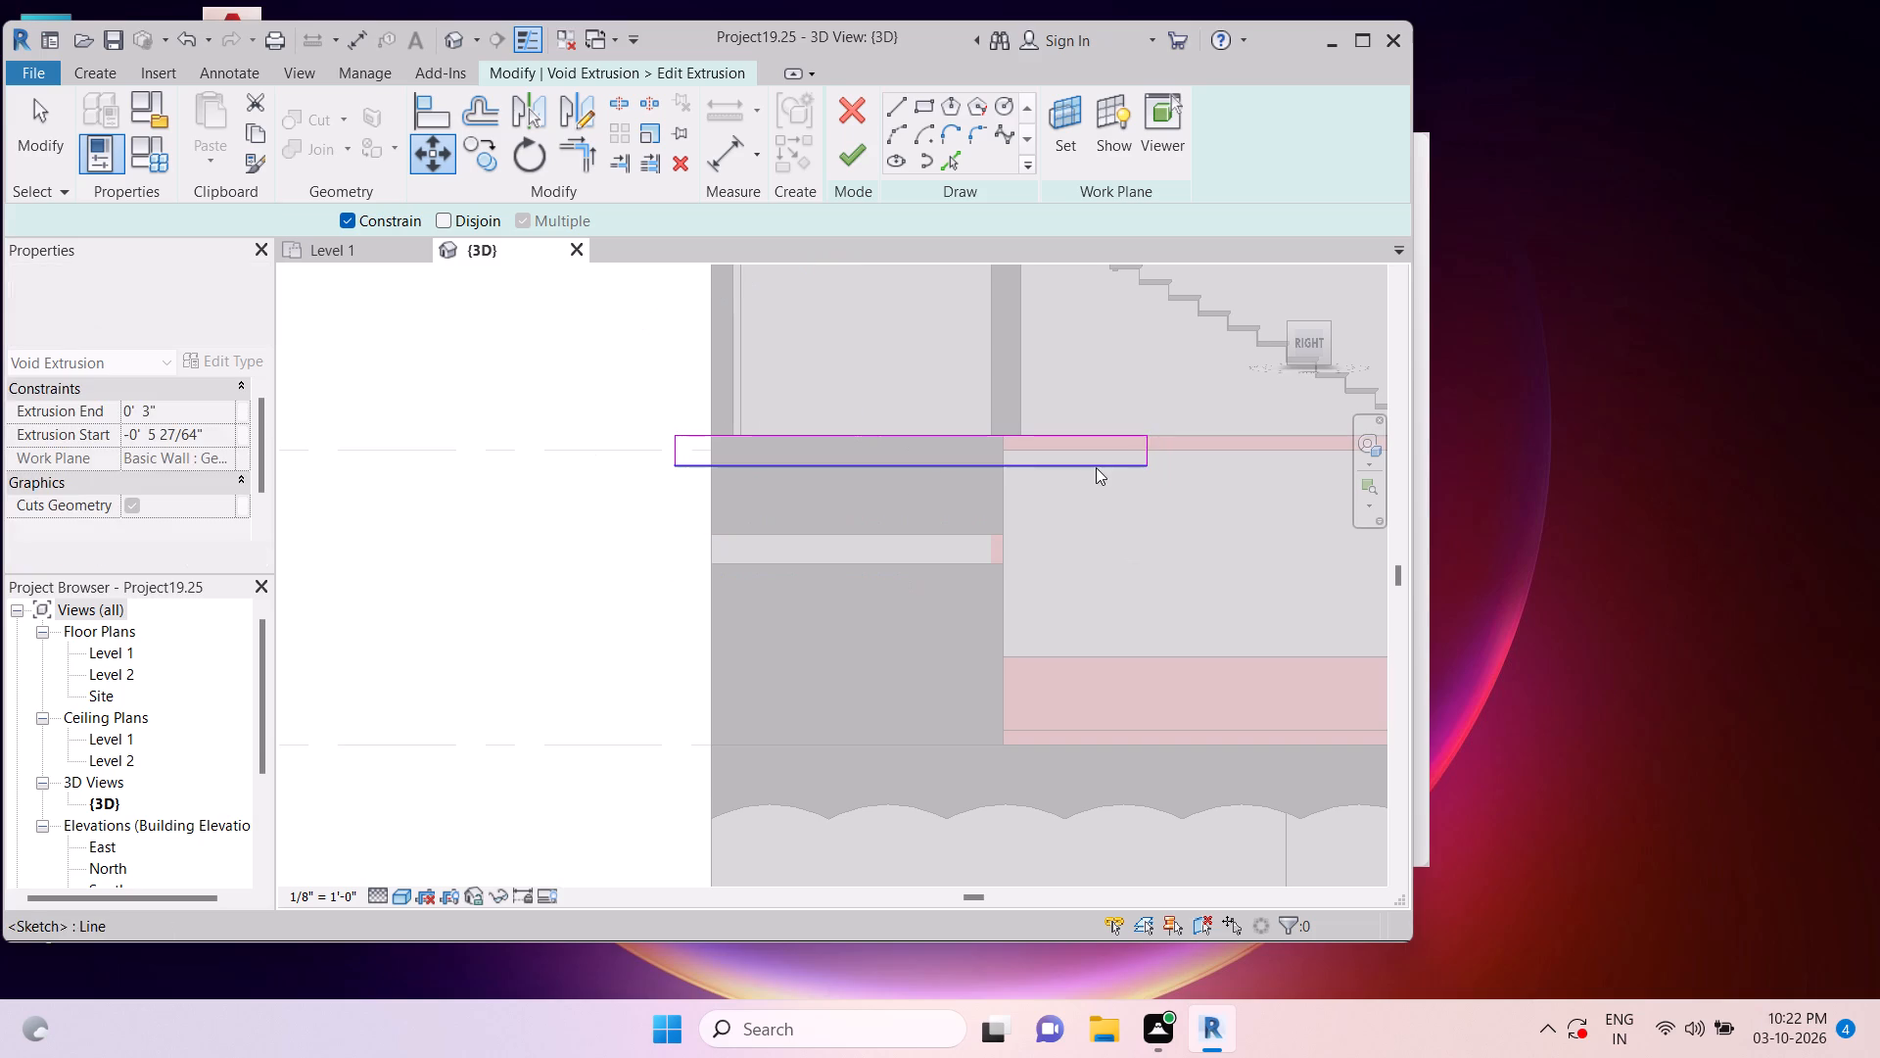
key("Escape")
key("Escape")
Set the height of the void's sketch rectangle to 3", keeping its upper line on the panel's top edge.
scroll(1142, 454, "up", 2)
left_click(1142, 451)
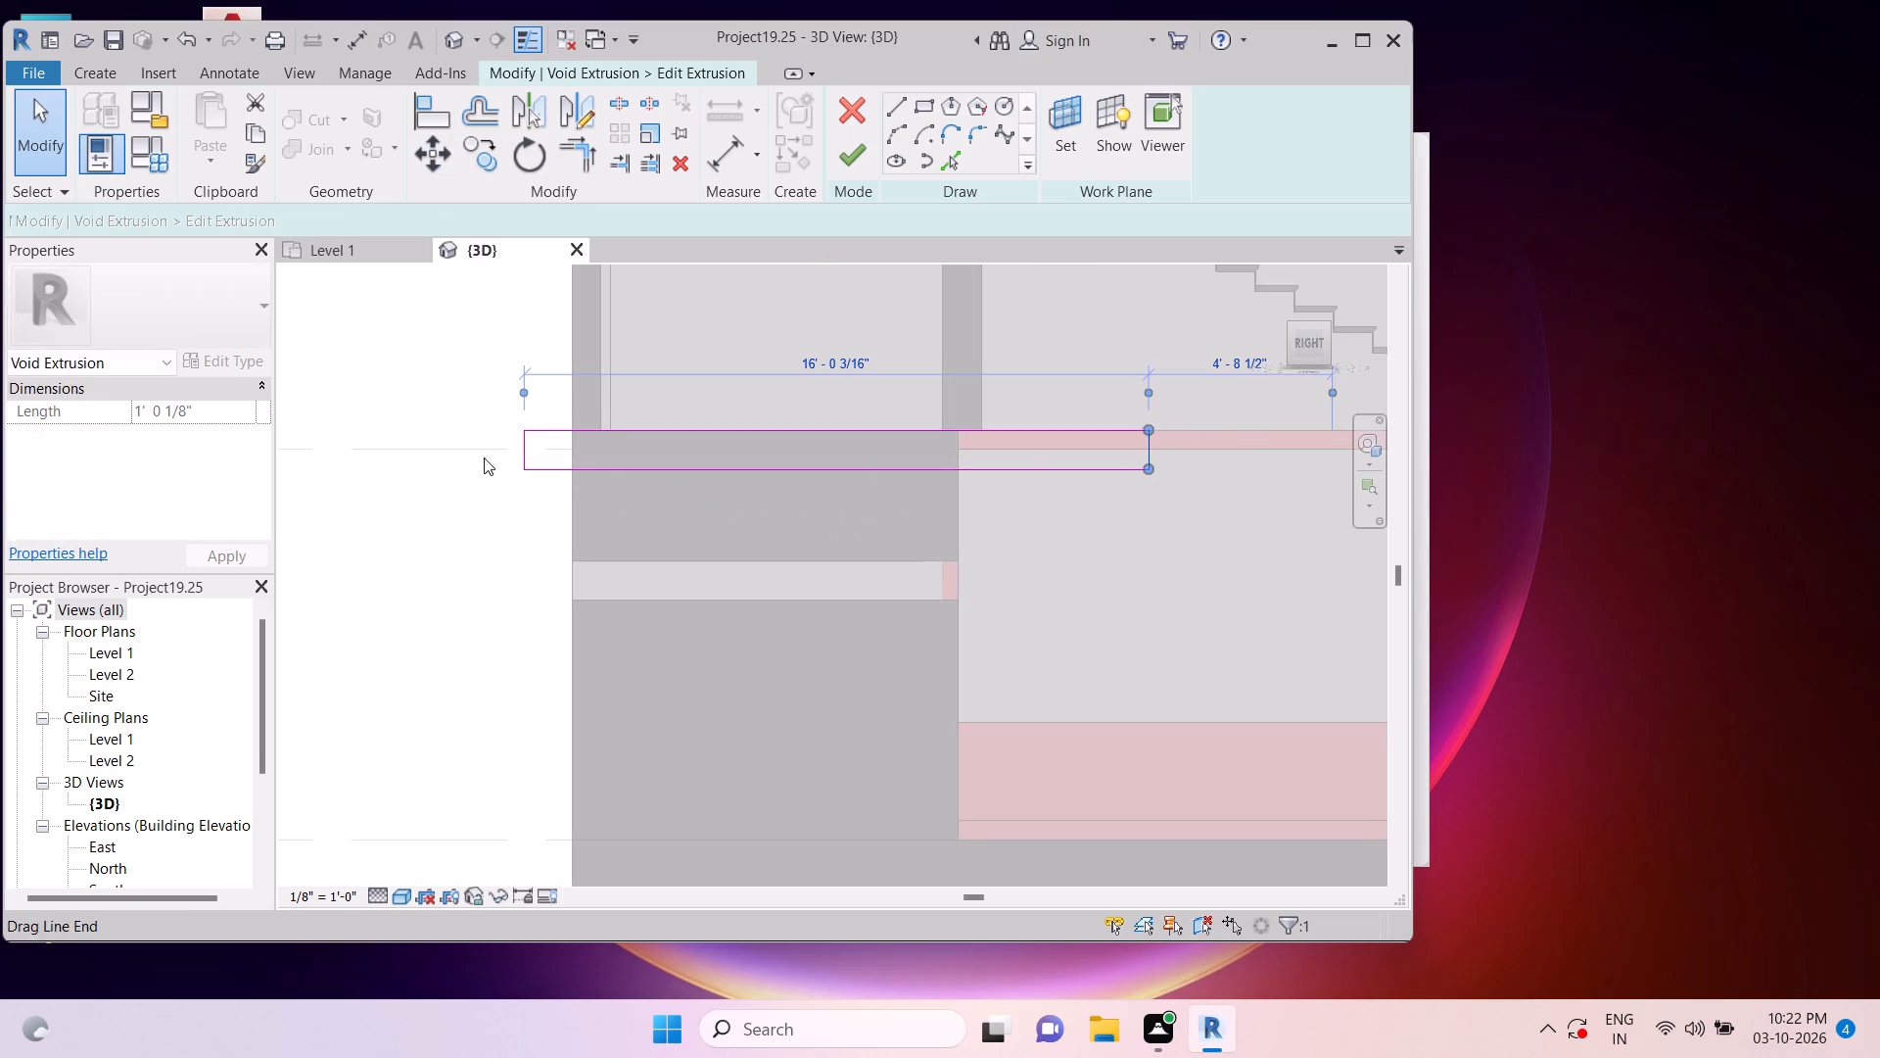
key("Escape")
key("Escape")
left_click(528, 441)
key("Escape")
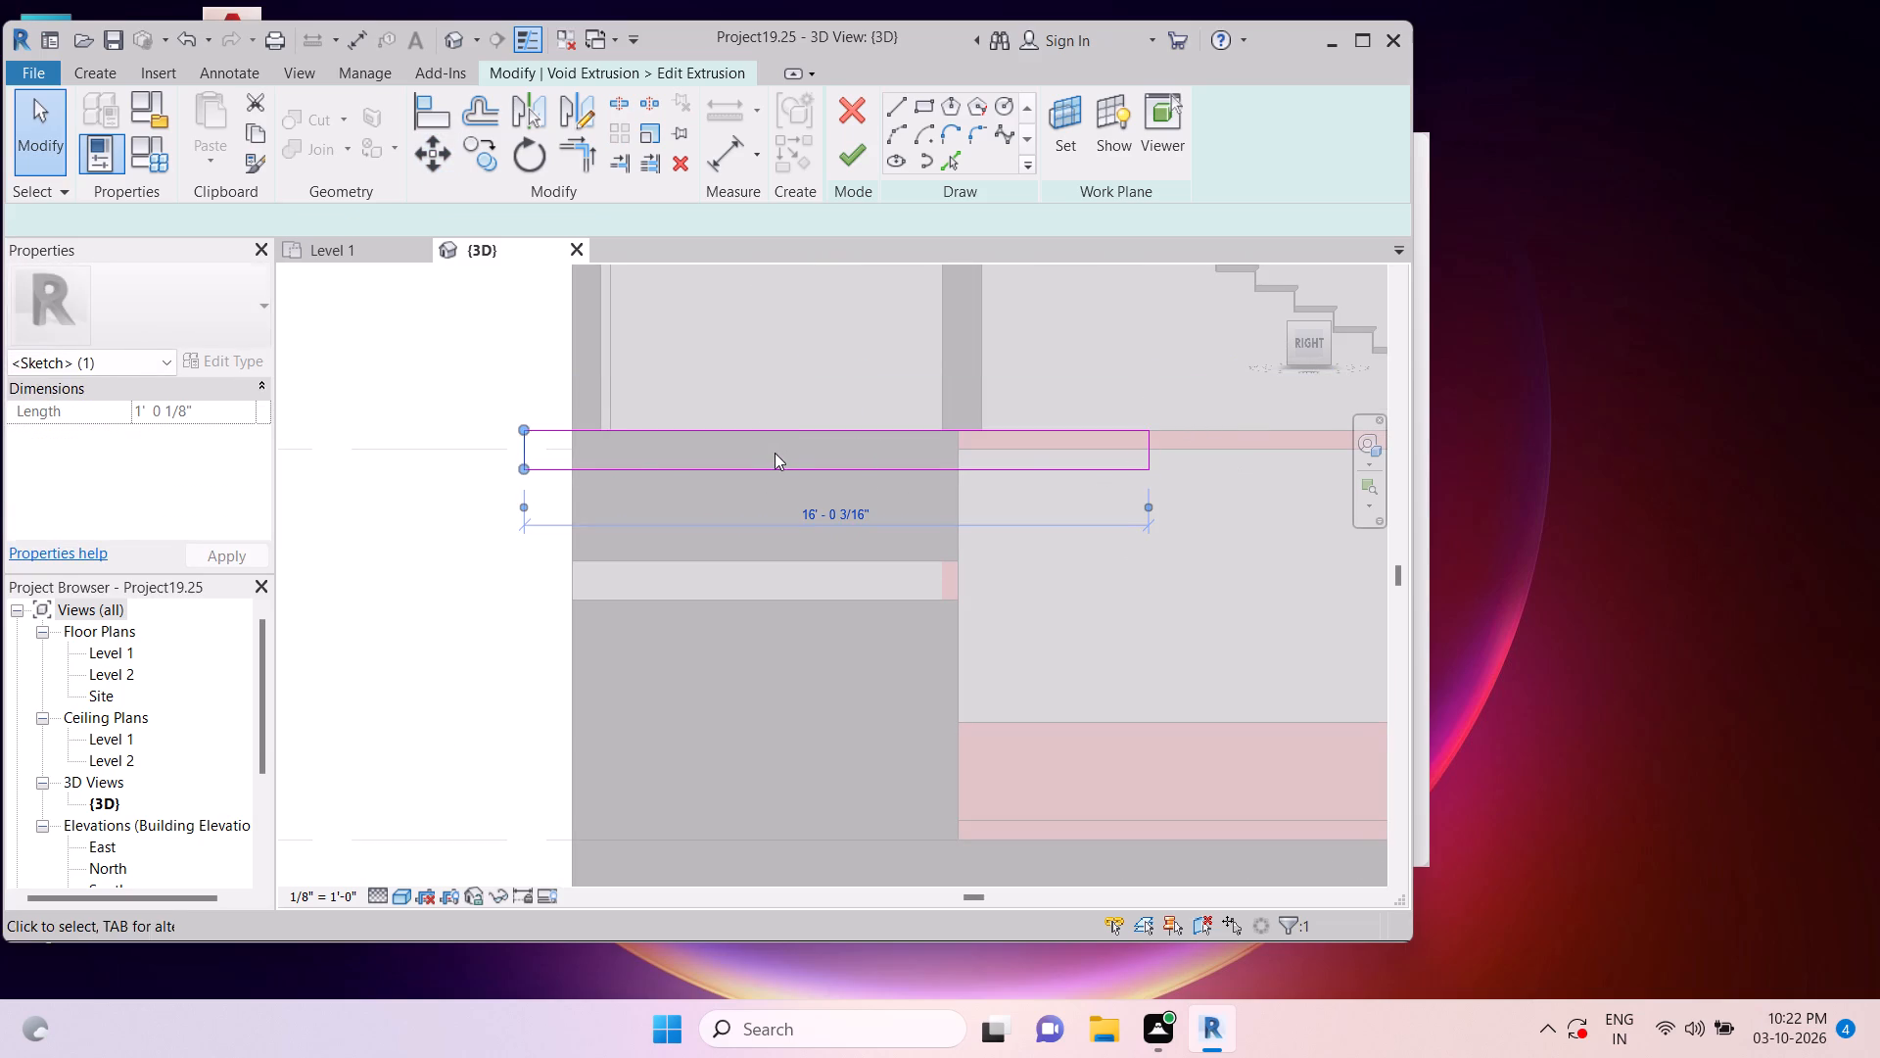
key("Escape")
left_click(769, 457)
left_click(769, 460)
scroll(773, 467, "up", 5)
scroll(868, 469, "down", 3)
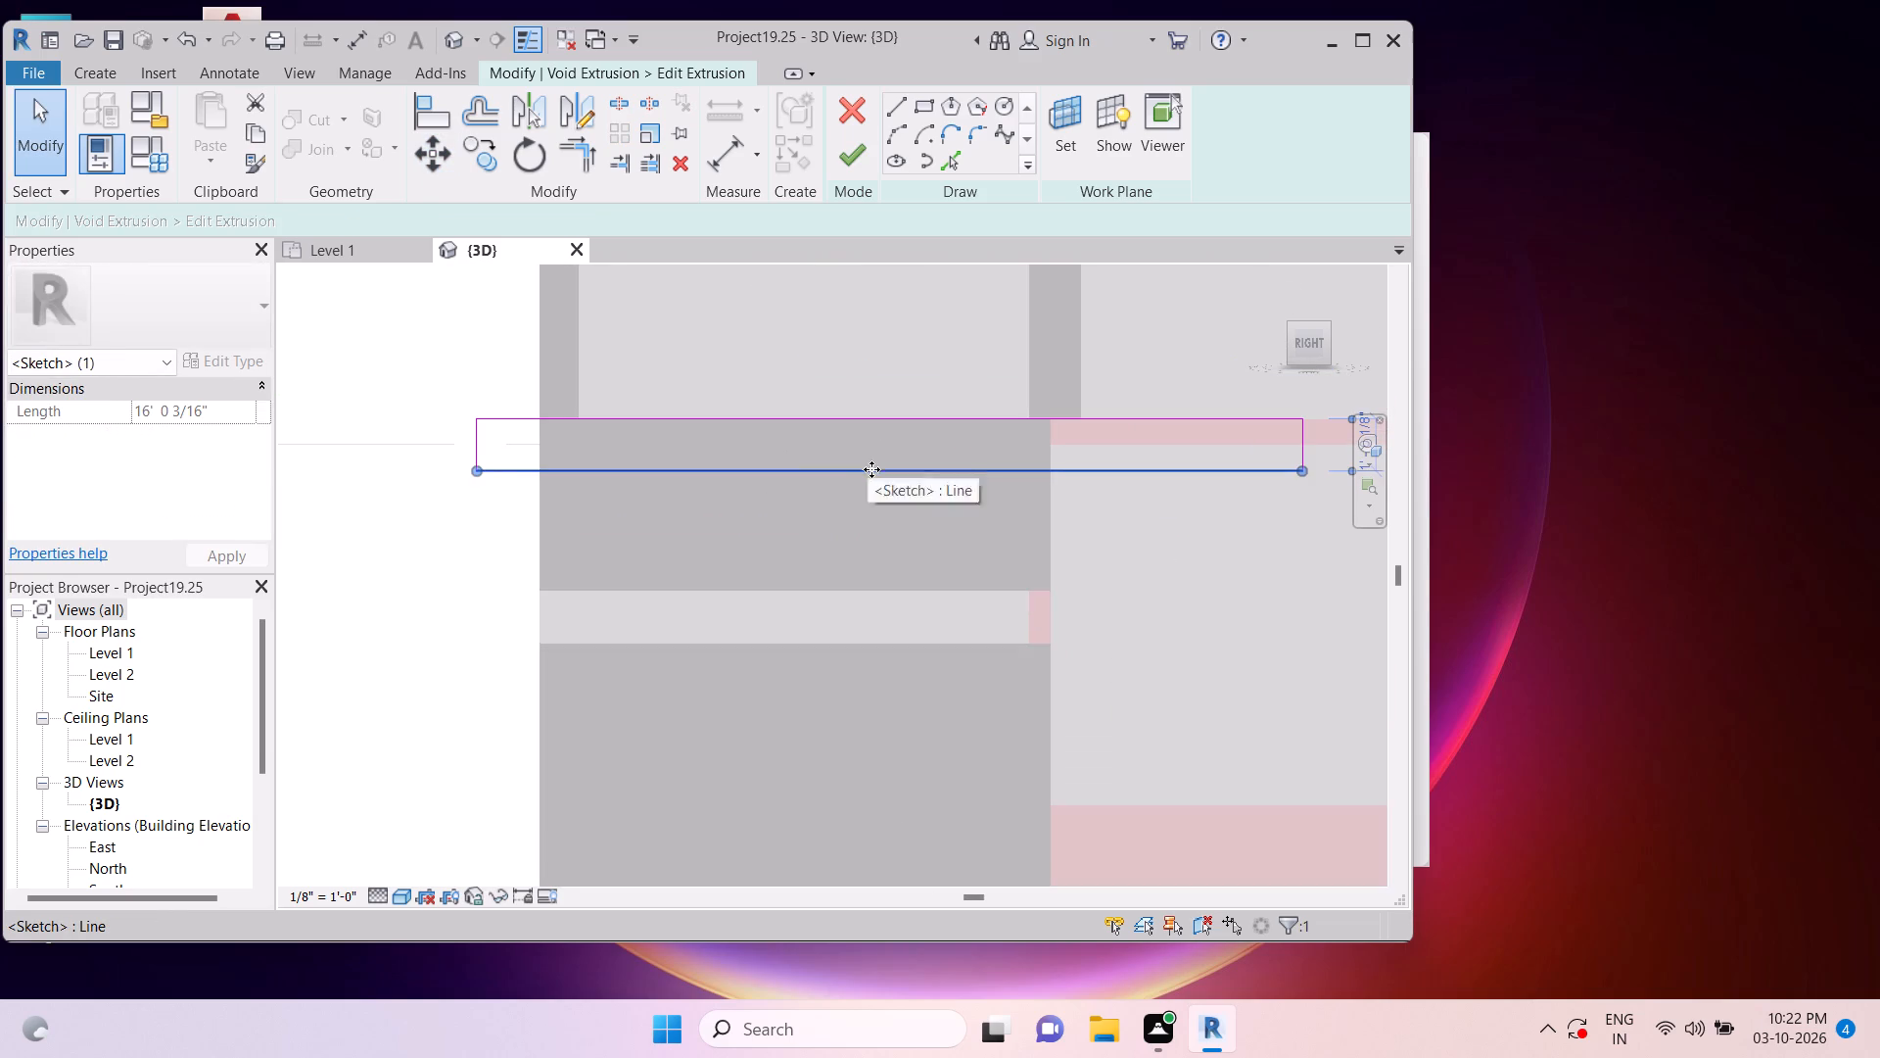
scroll(1193, 500, "down", 2)
left_click(1320, 451)
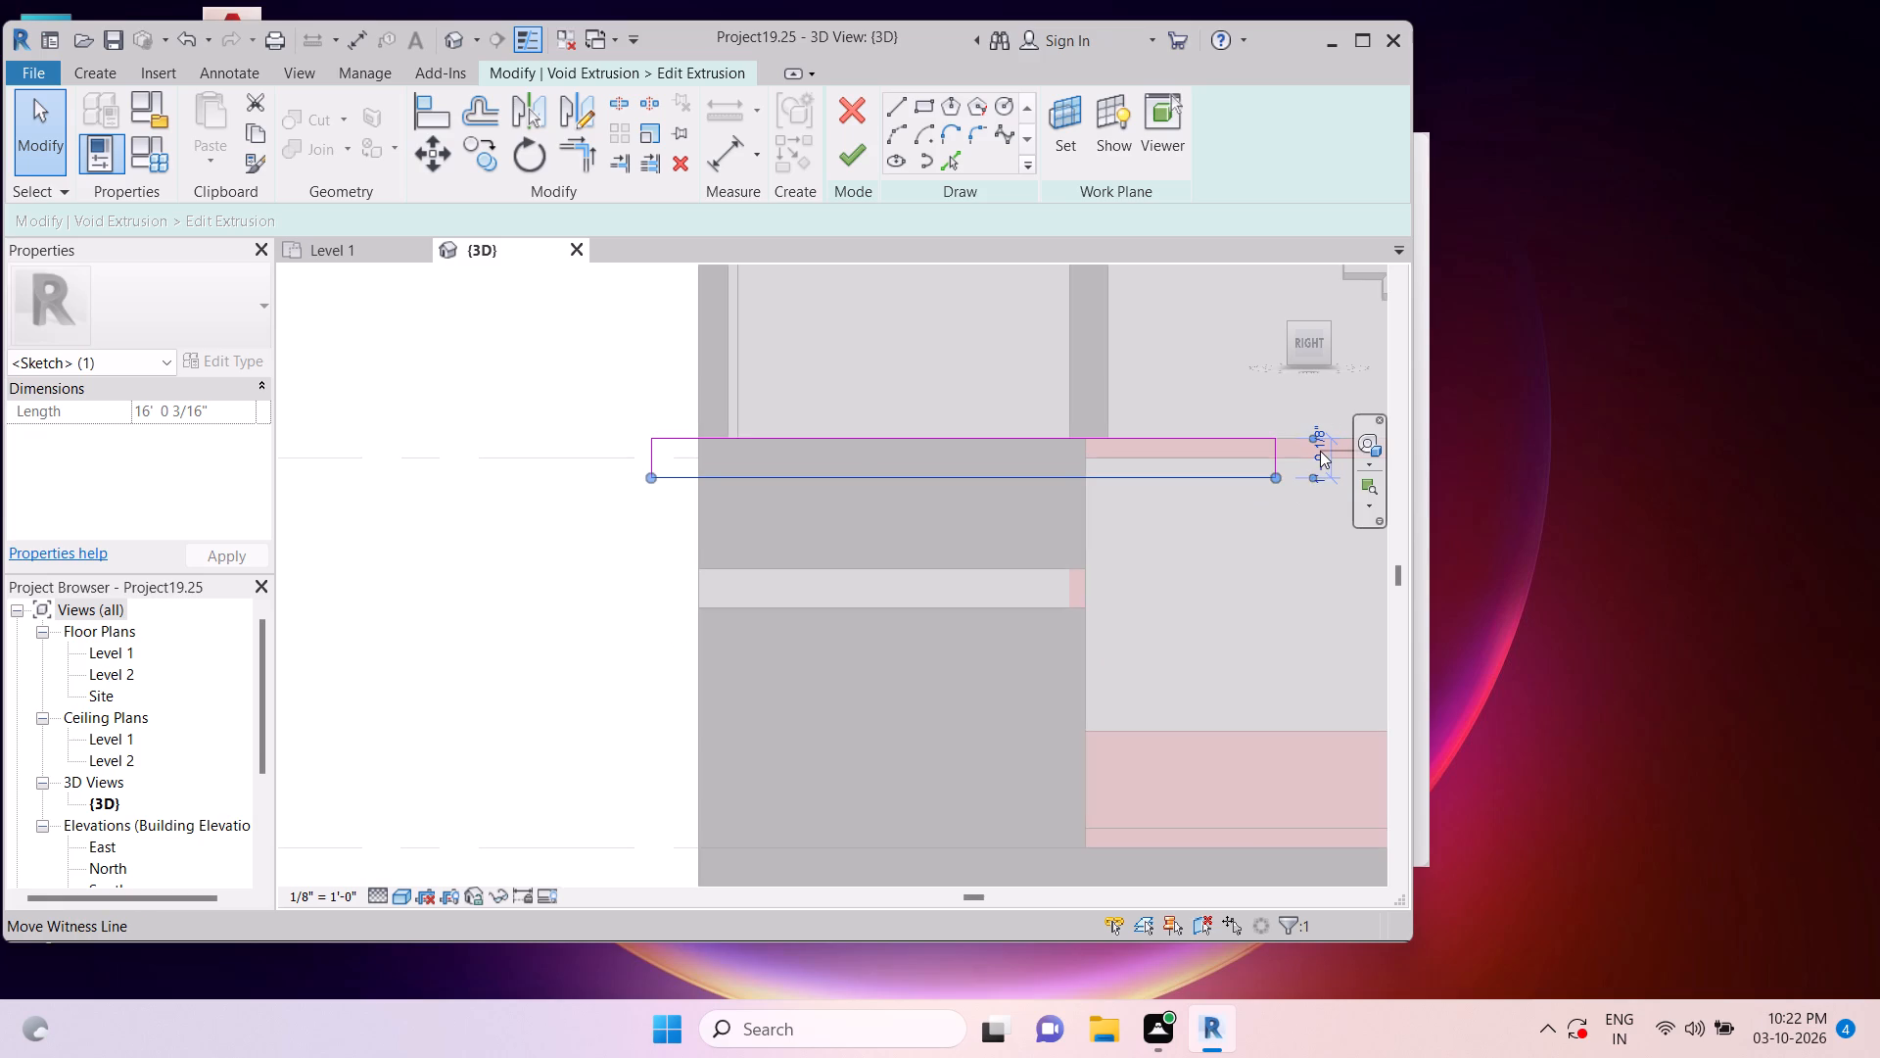
scroll(1320, 457, "up", 4)
left_click(1320, 457)
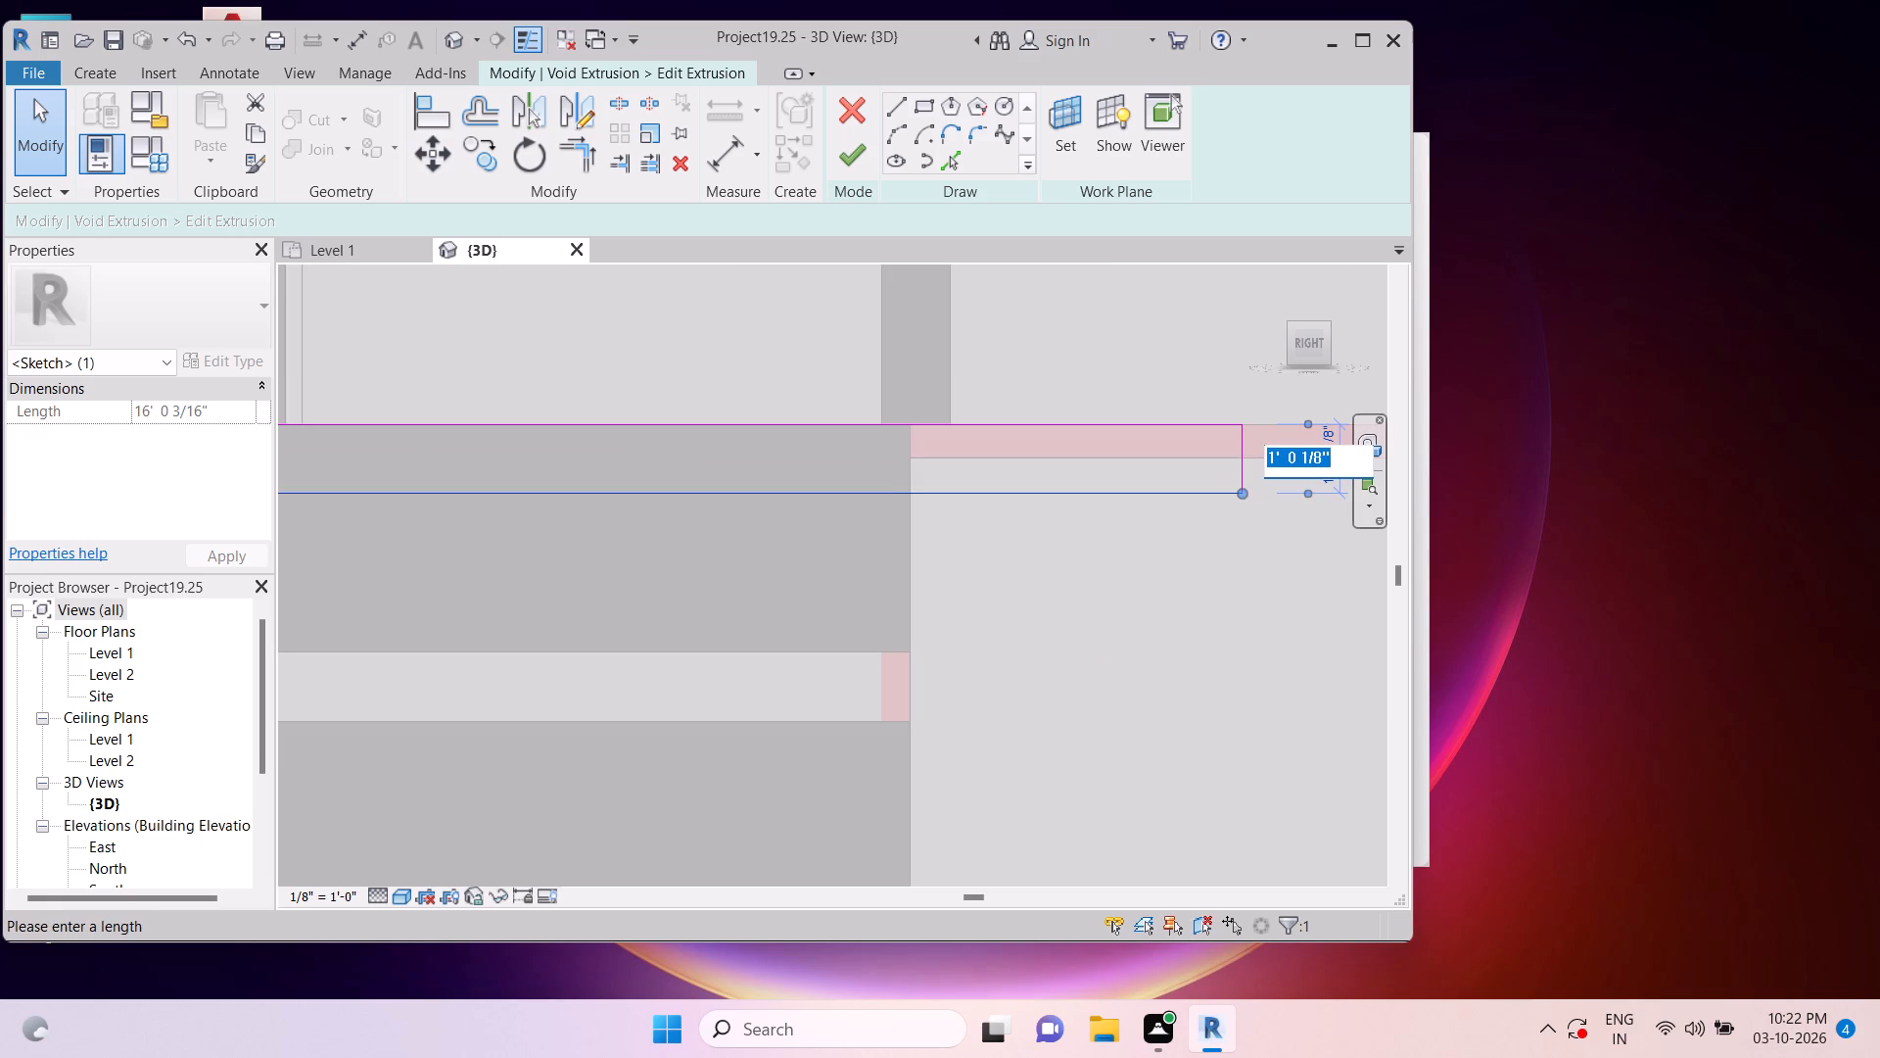
type("3'")
key("Return")
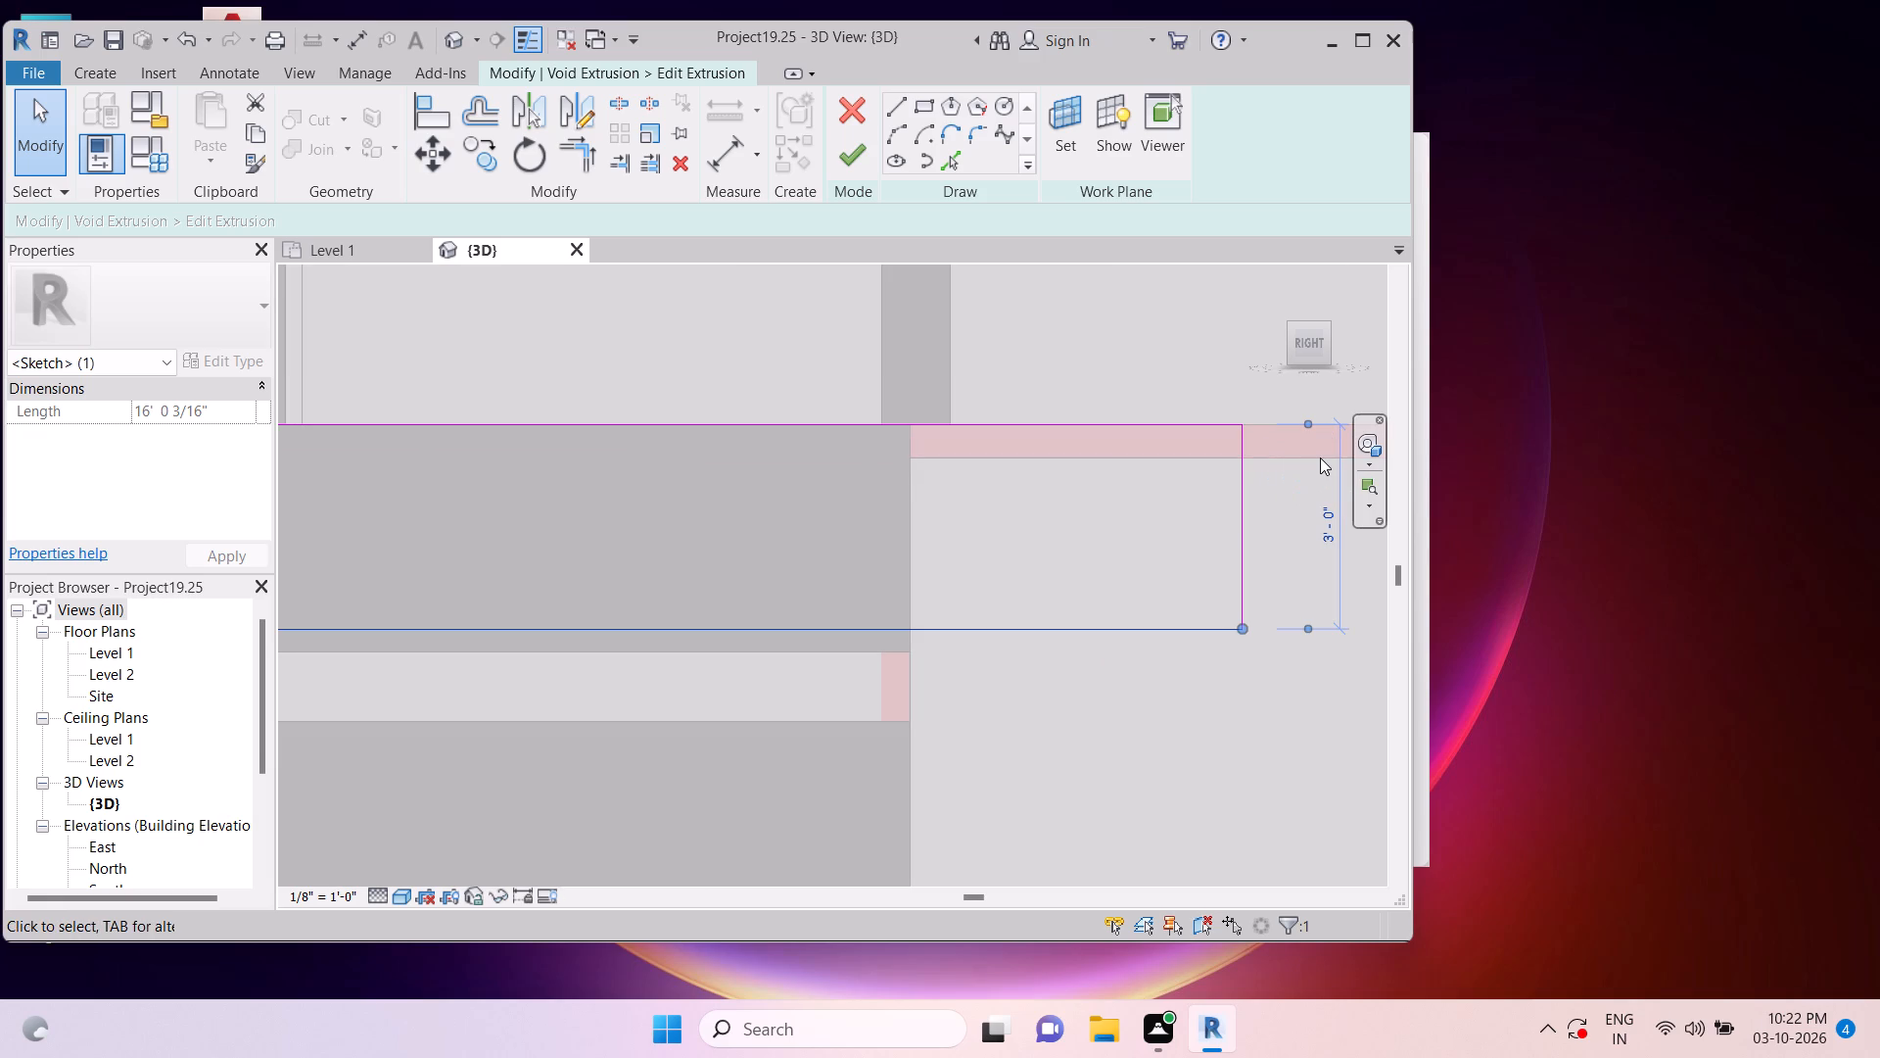
left_click(1339, 524)
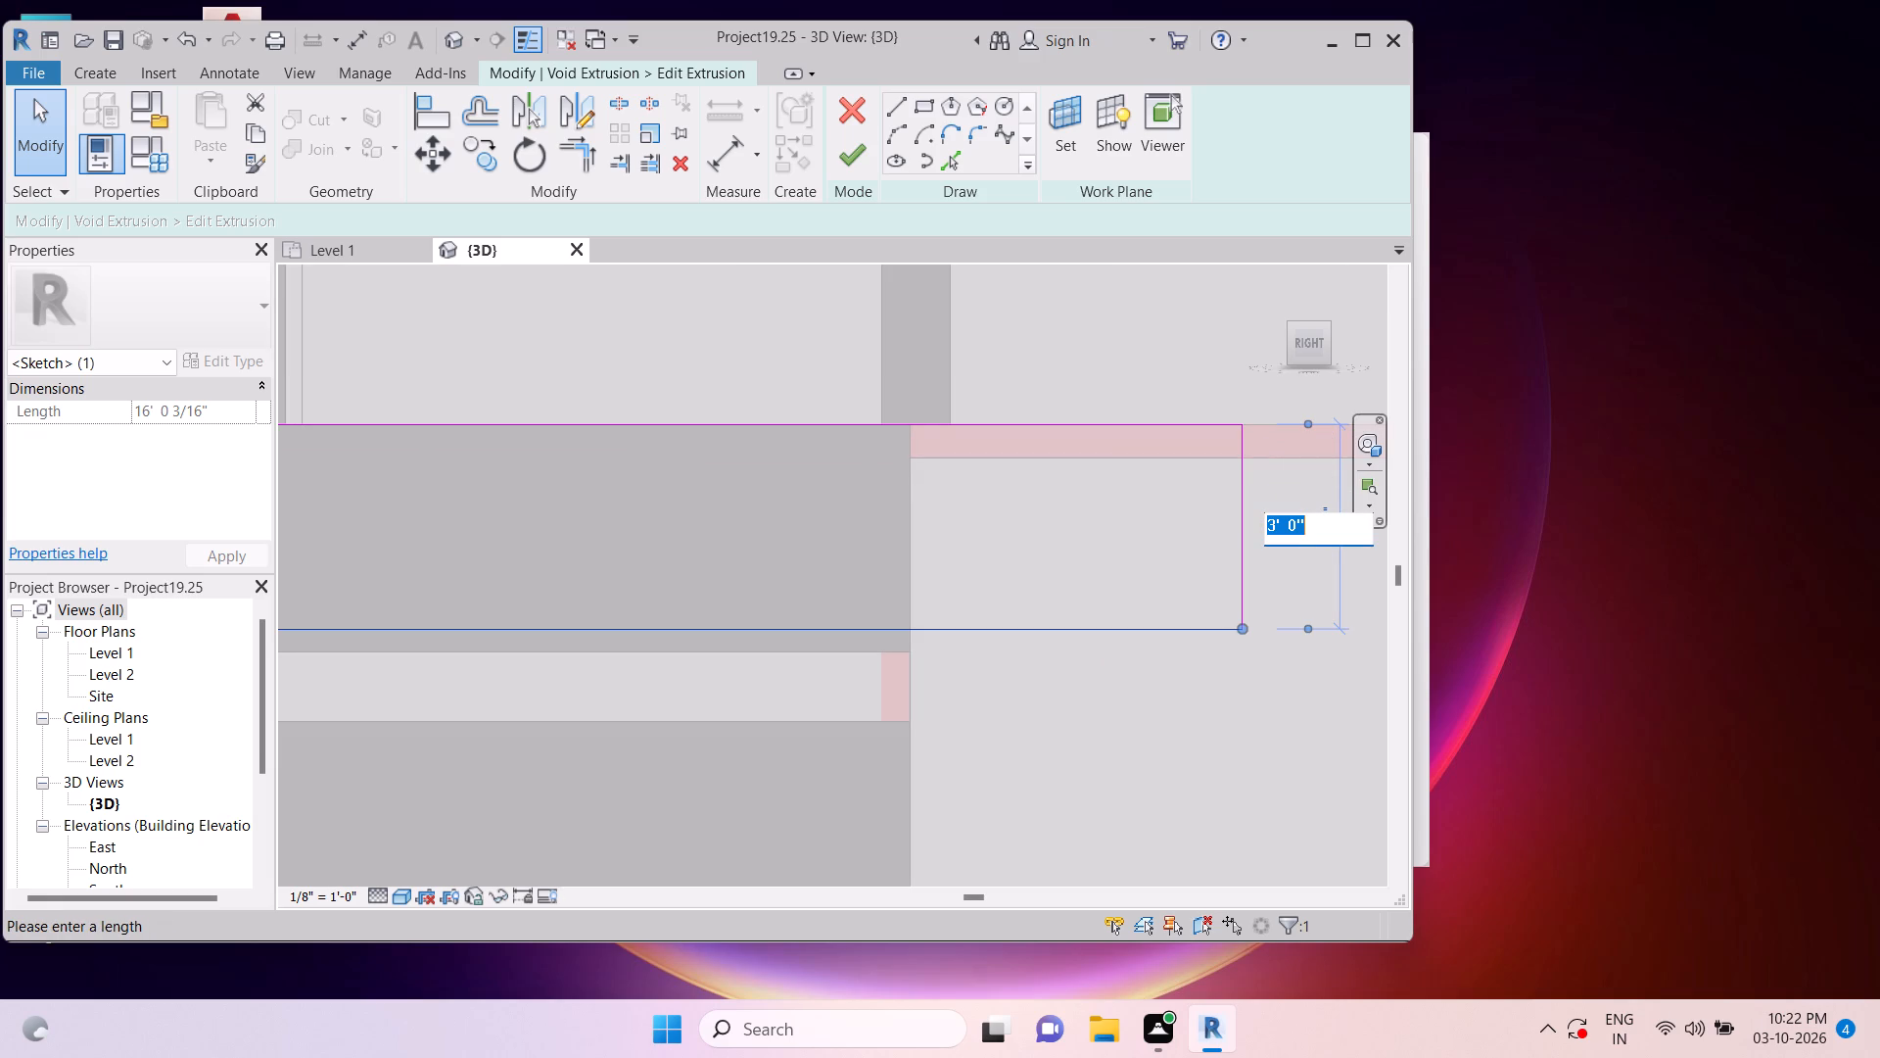
key("3")
key("shift+quotedbl")
key("Return")
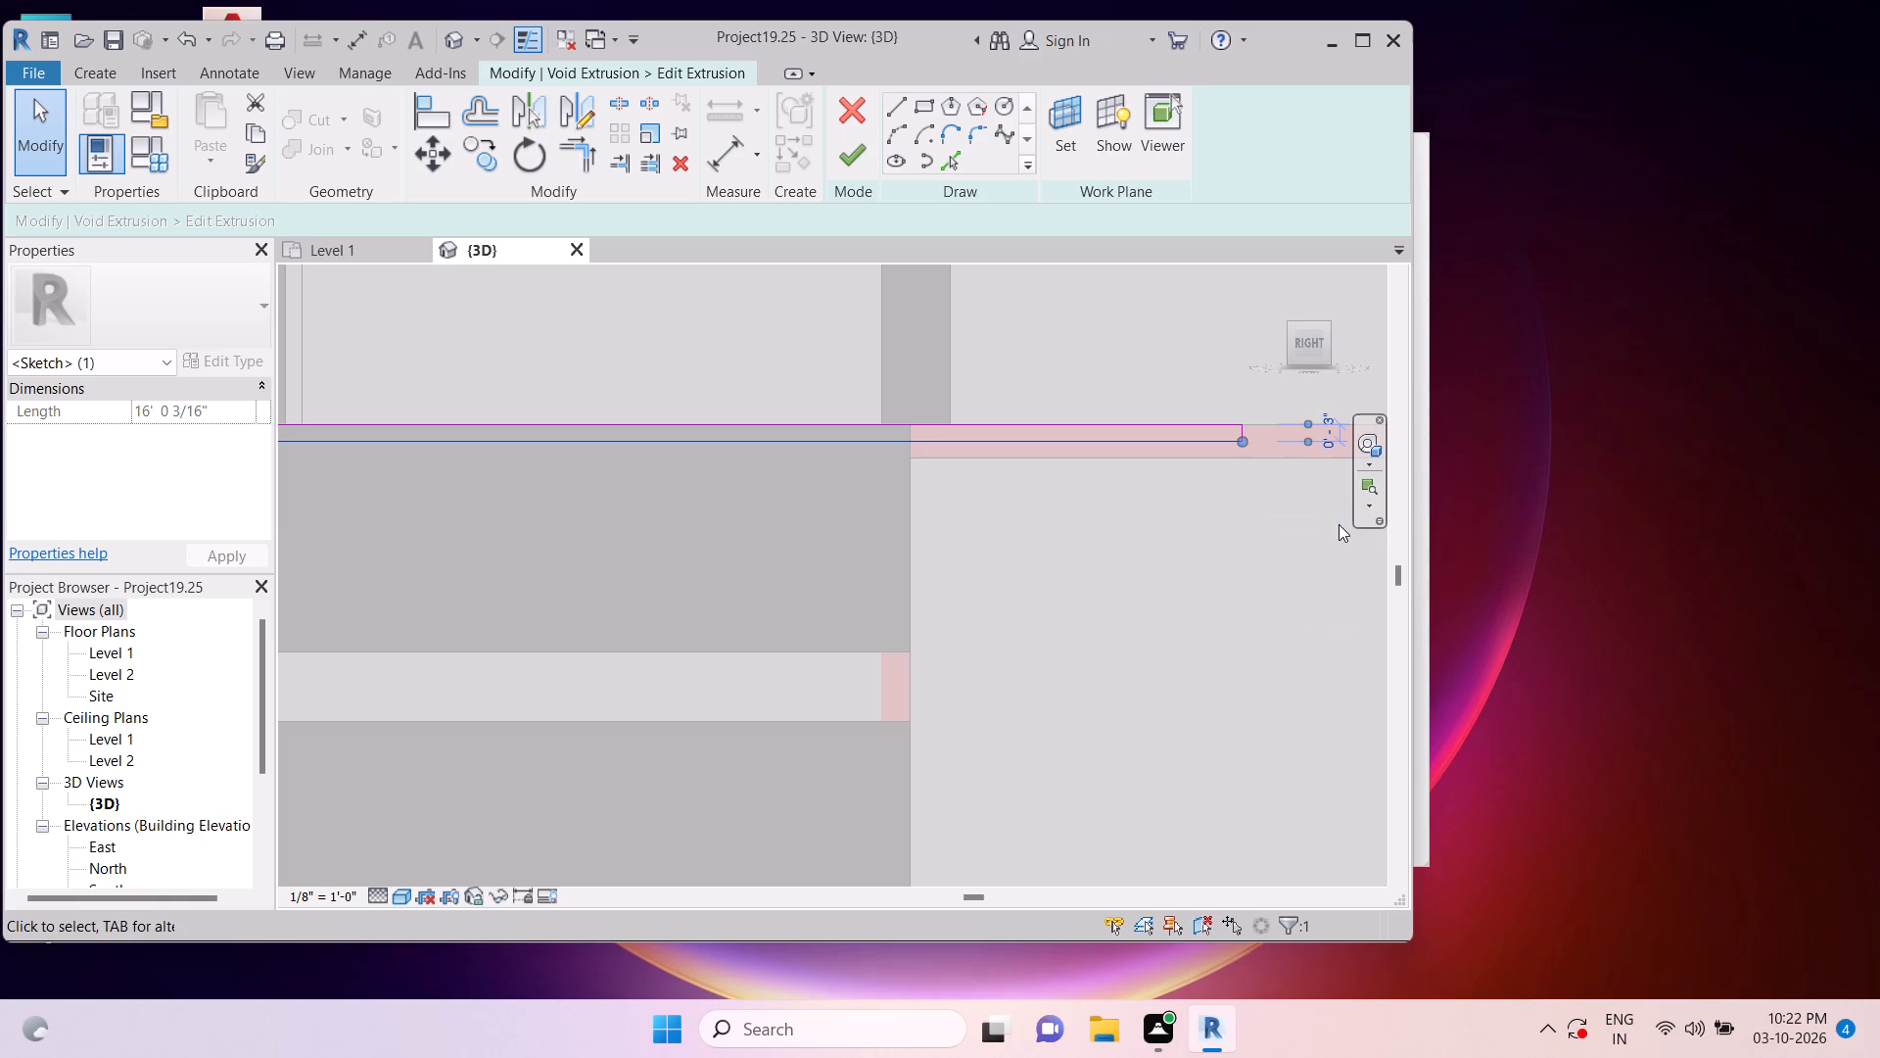
key("Escape")
key("Escape")
key("Escape")
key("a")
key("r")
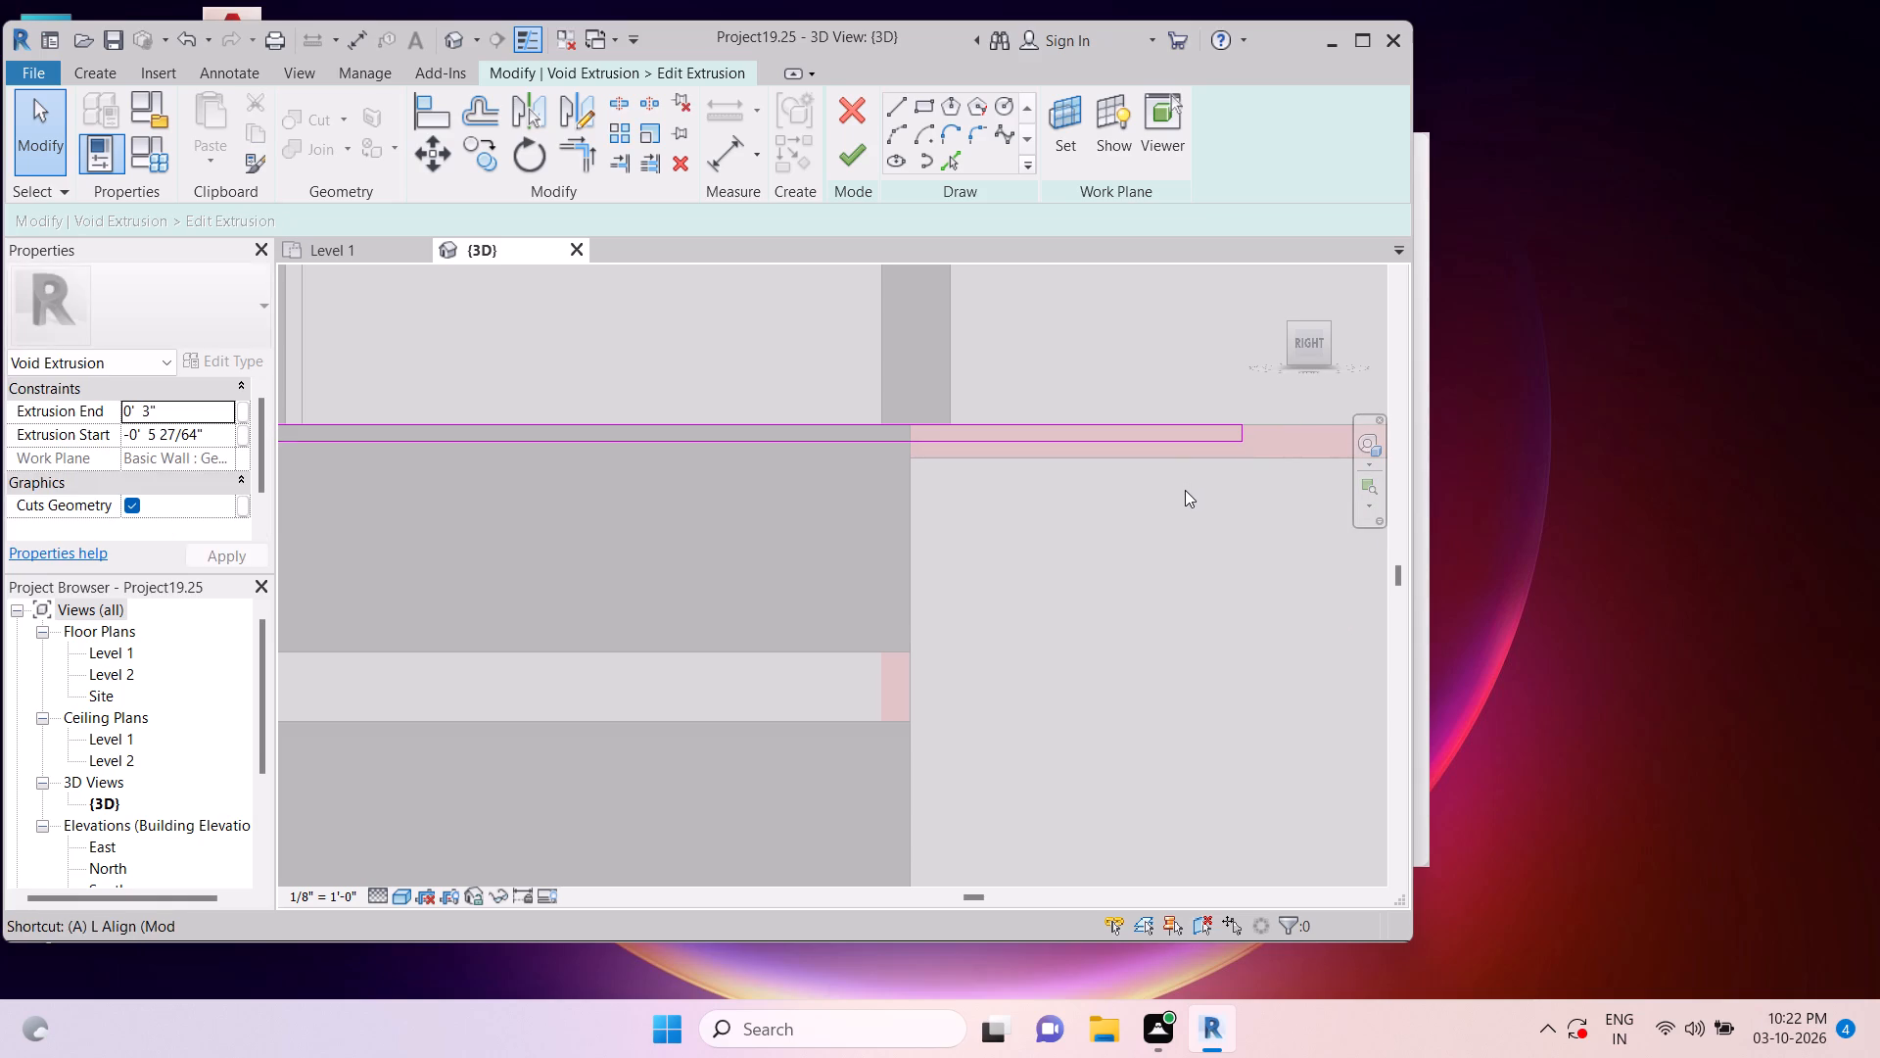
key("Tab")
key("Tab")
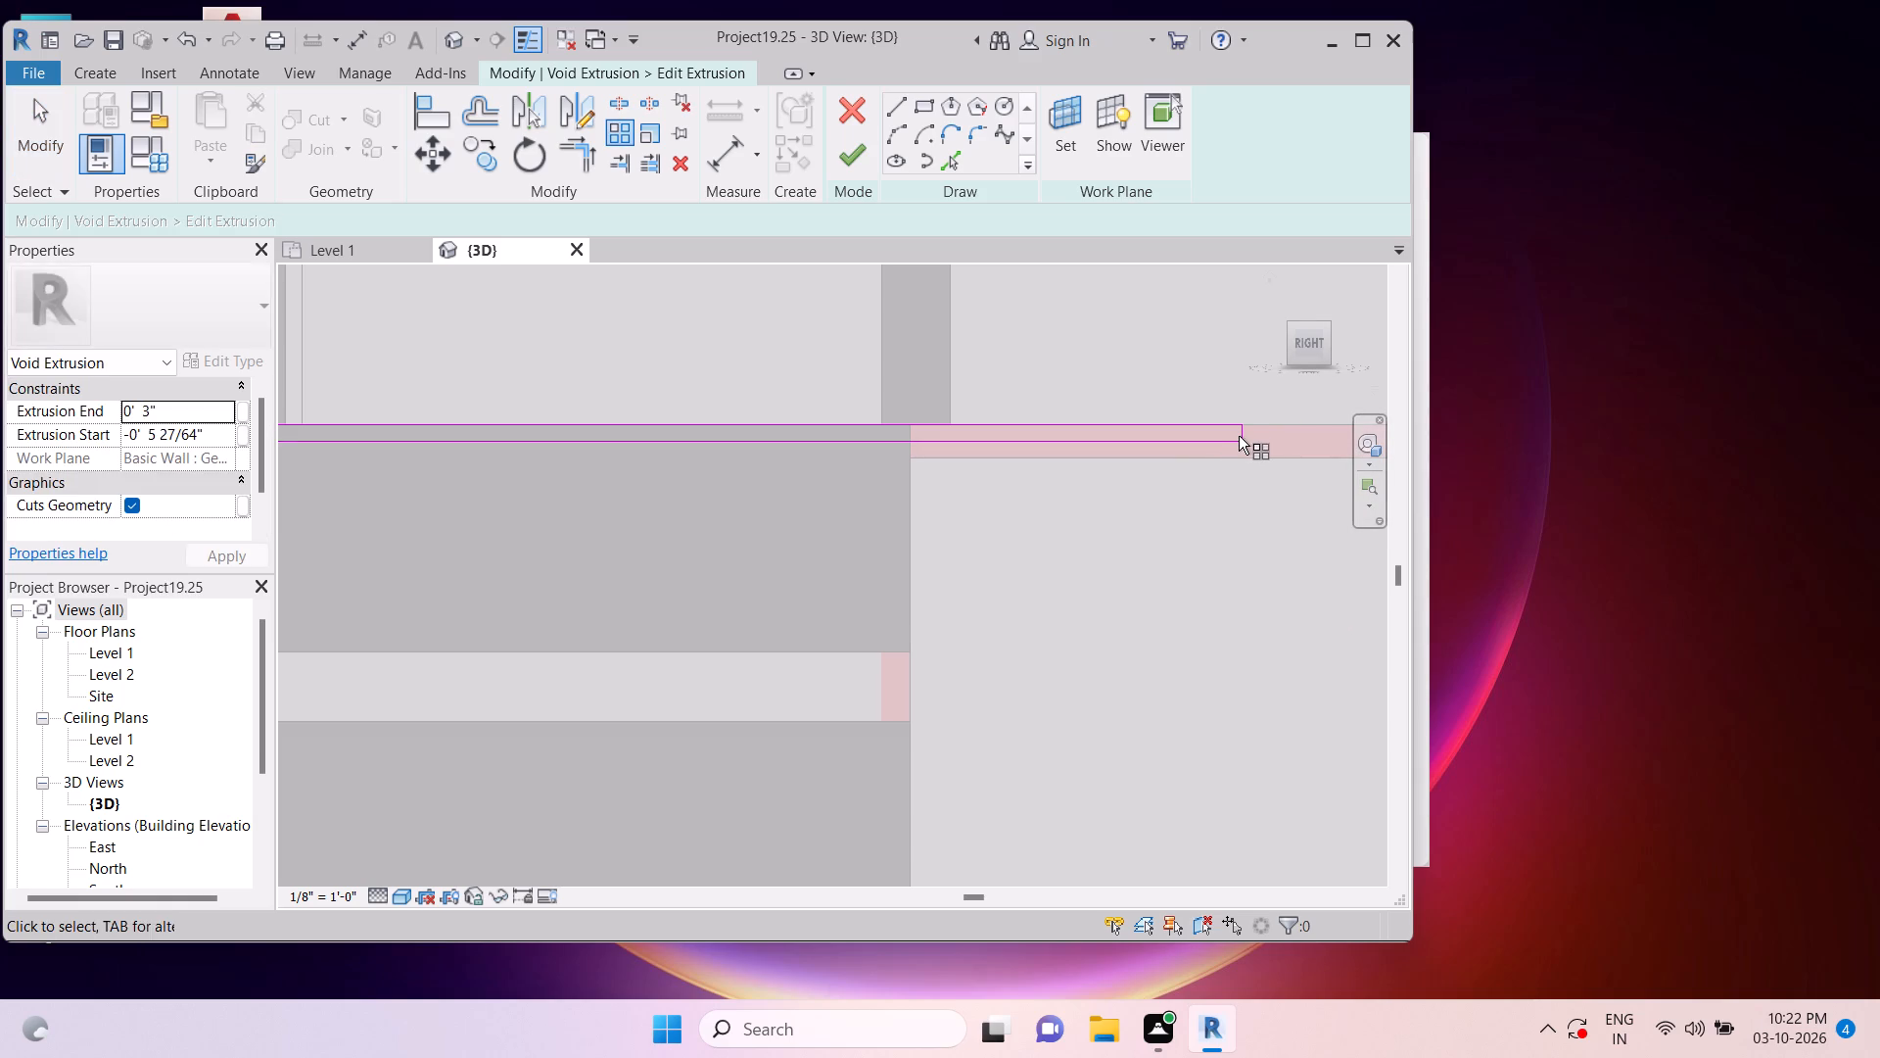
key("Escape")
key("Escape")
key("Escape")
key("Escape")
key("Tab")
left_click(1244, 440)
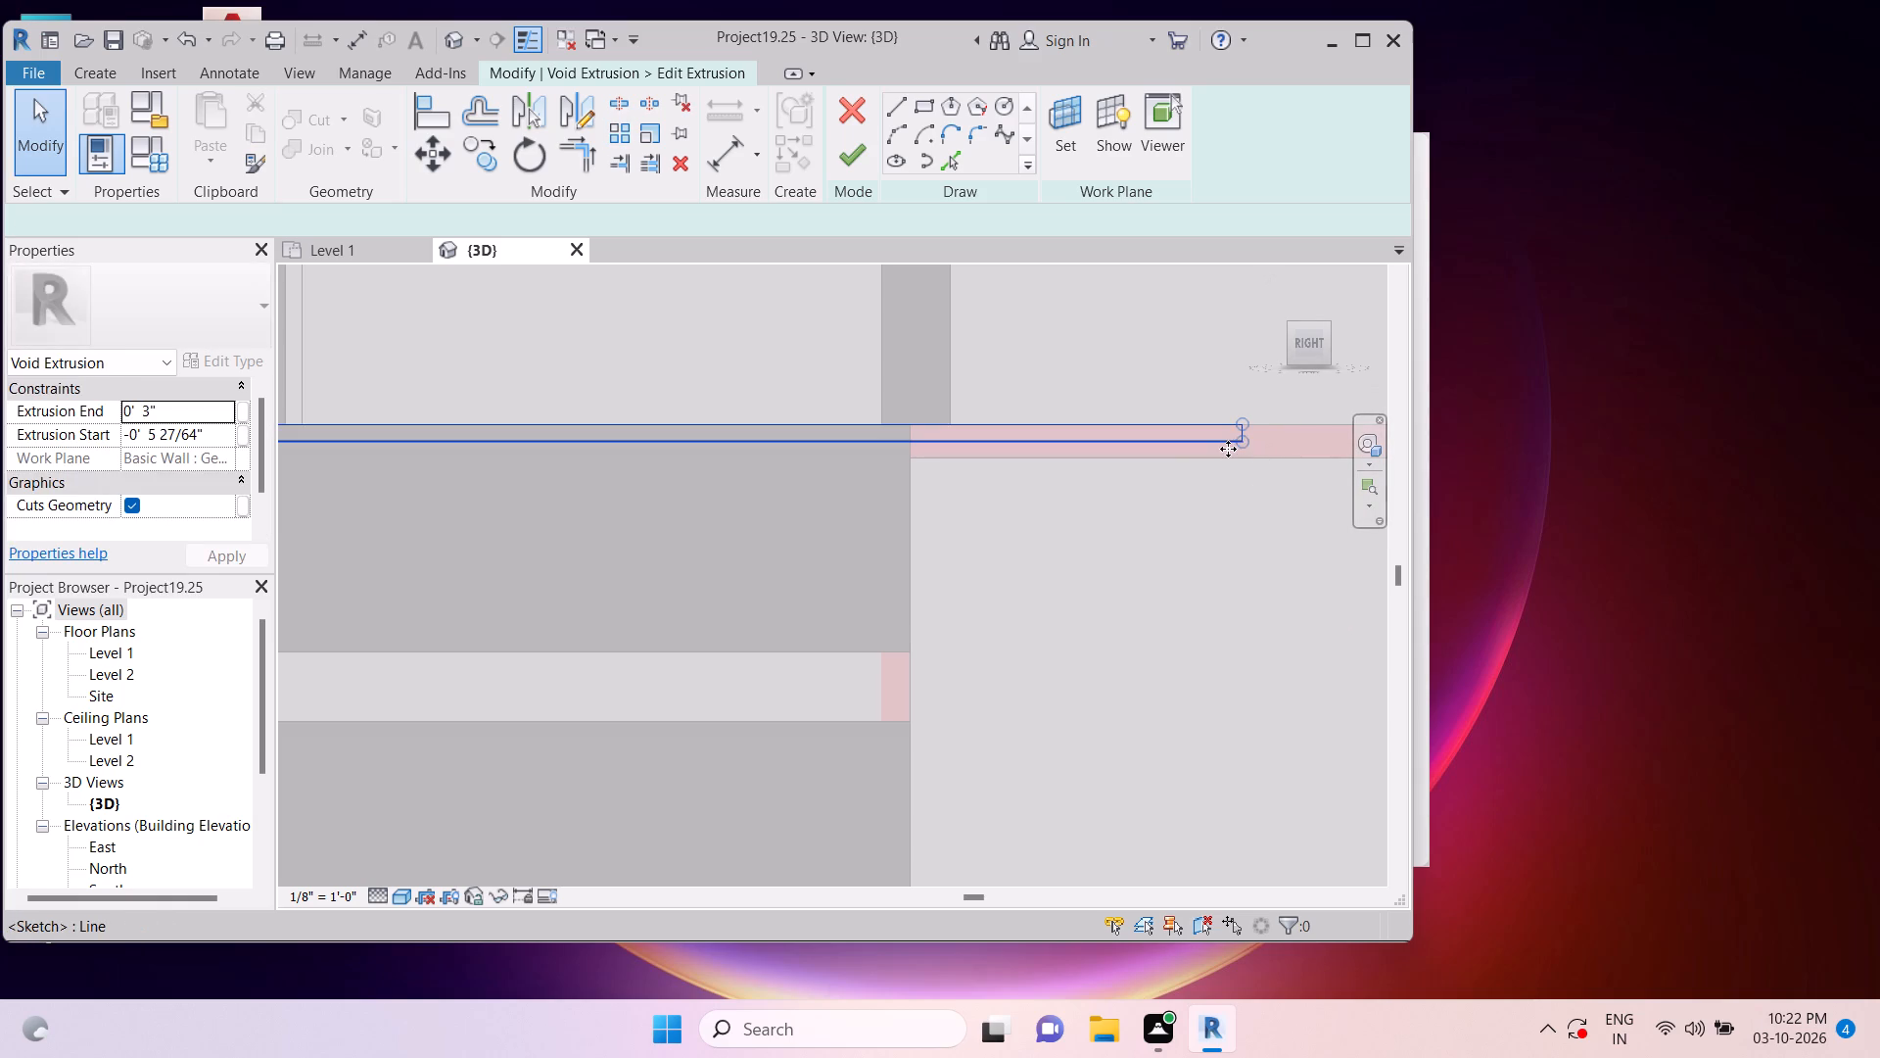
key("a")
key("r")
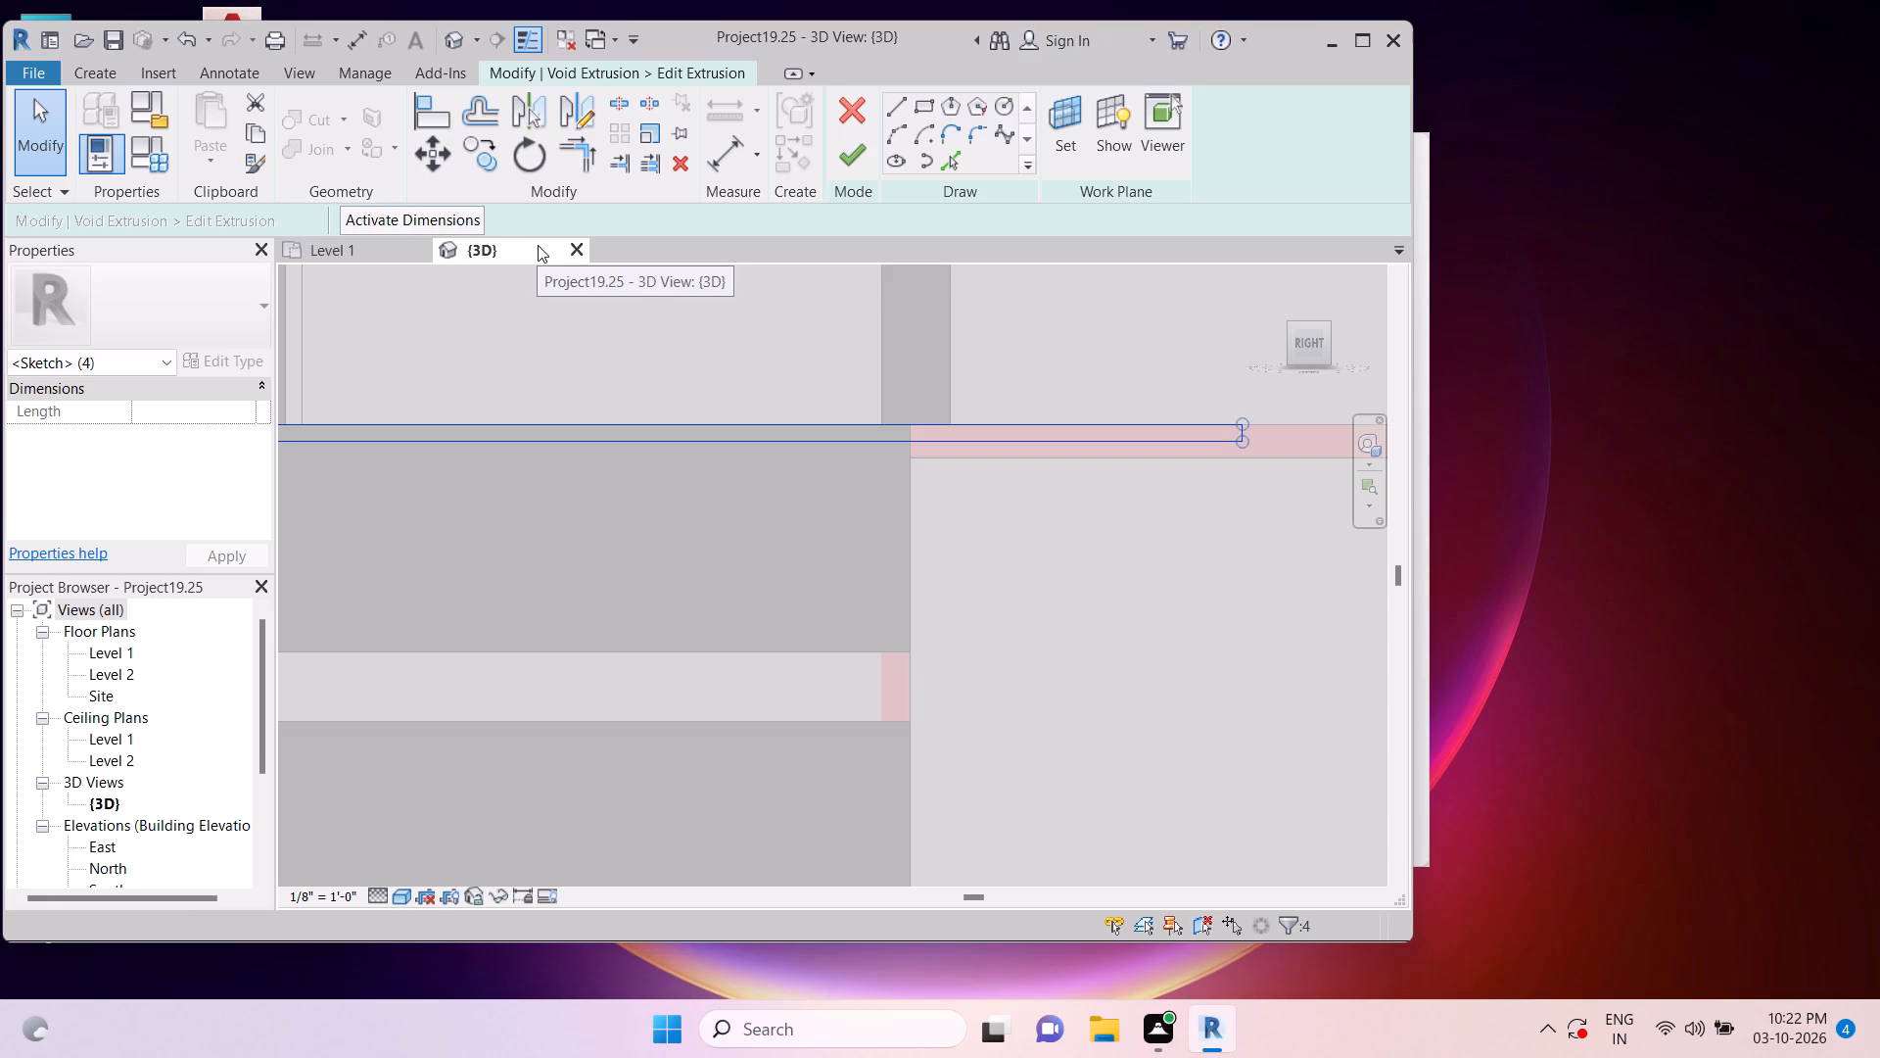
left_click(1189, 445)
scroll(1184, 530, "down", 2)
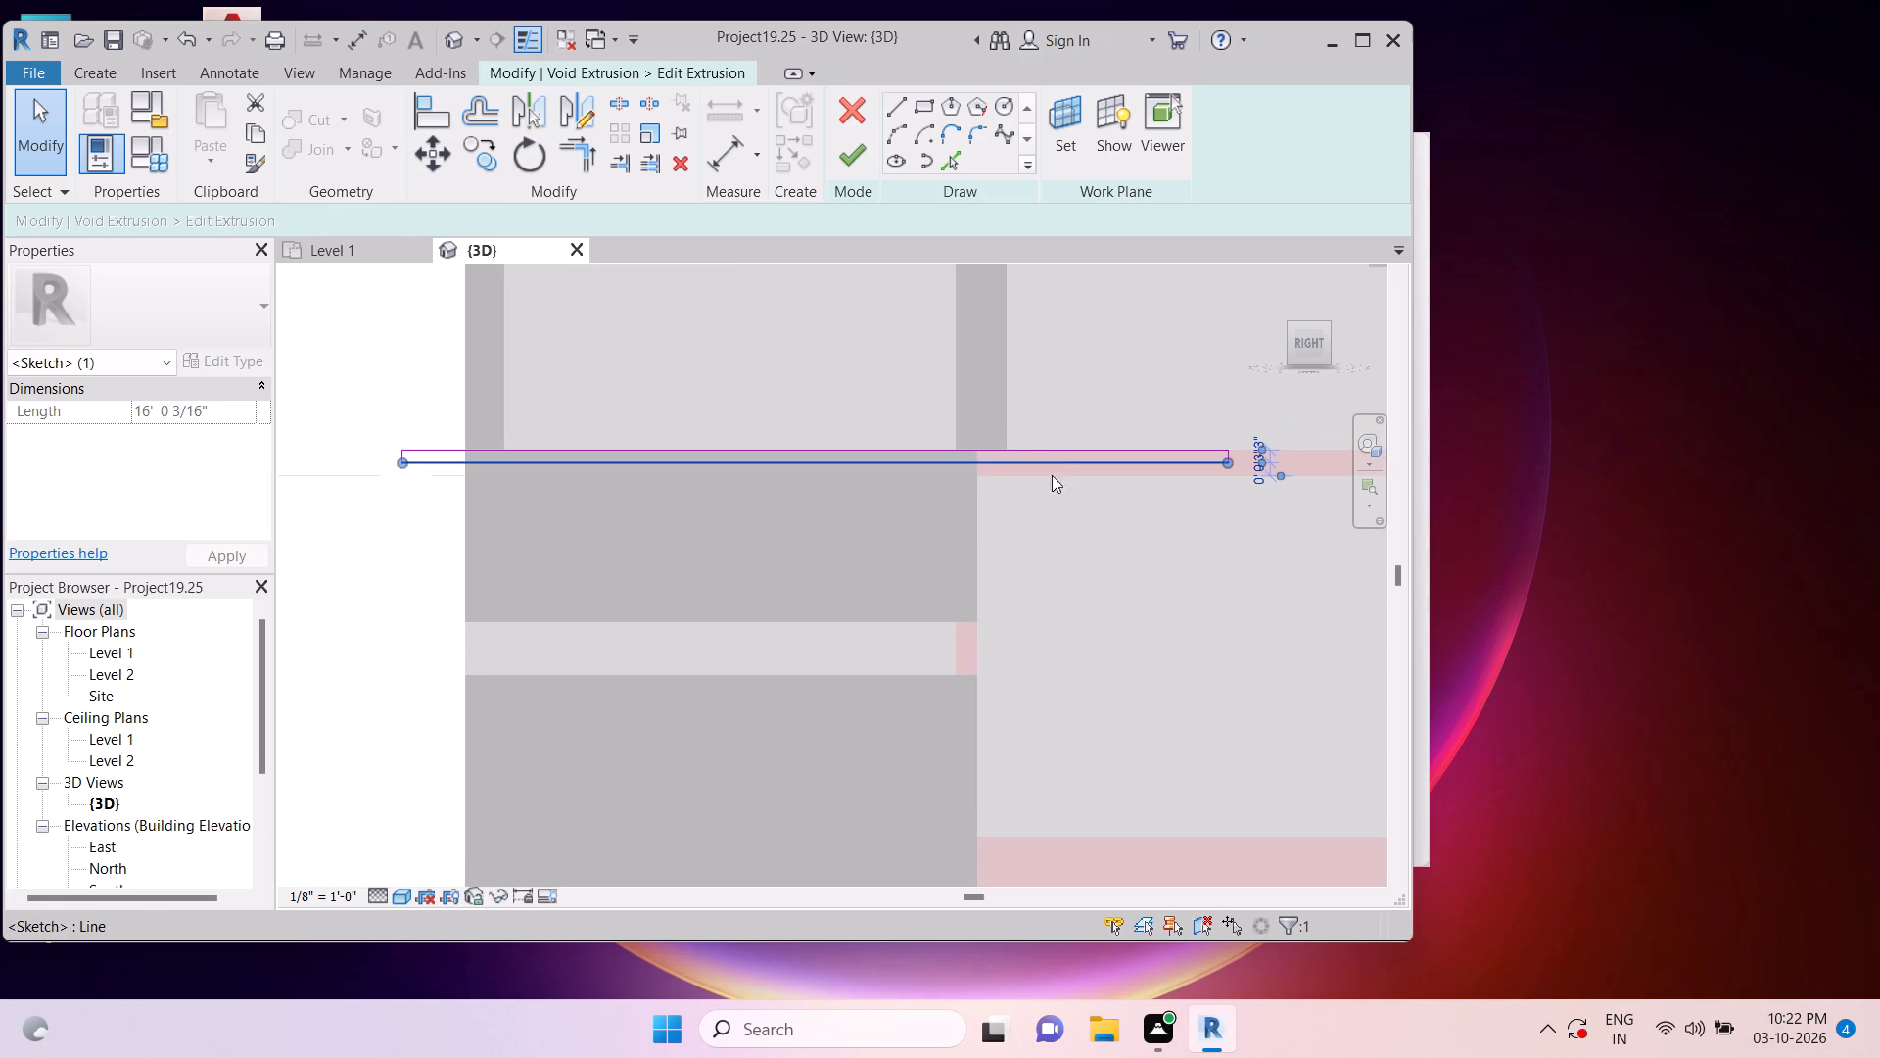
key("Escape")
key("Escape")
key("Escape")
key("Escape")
Copy the whole 3" strip outline straight down ten times at 1' spacing, covering the height of the facade panel.
key("Tab")
left_click(1221, 452)
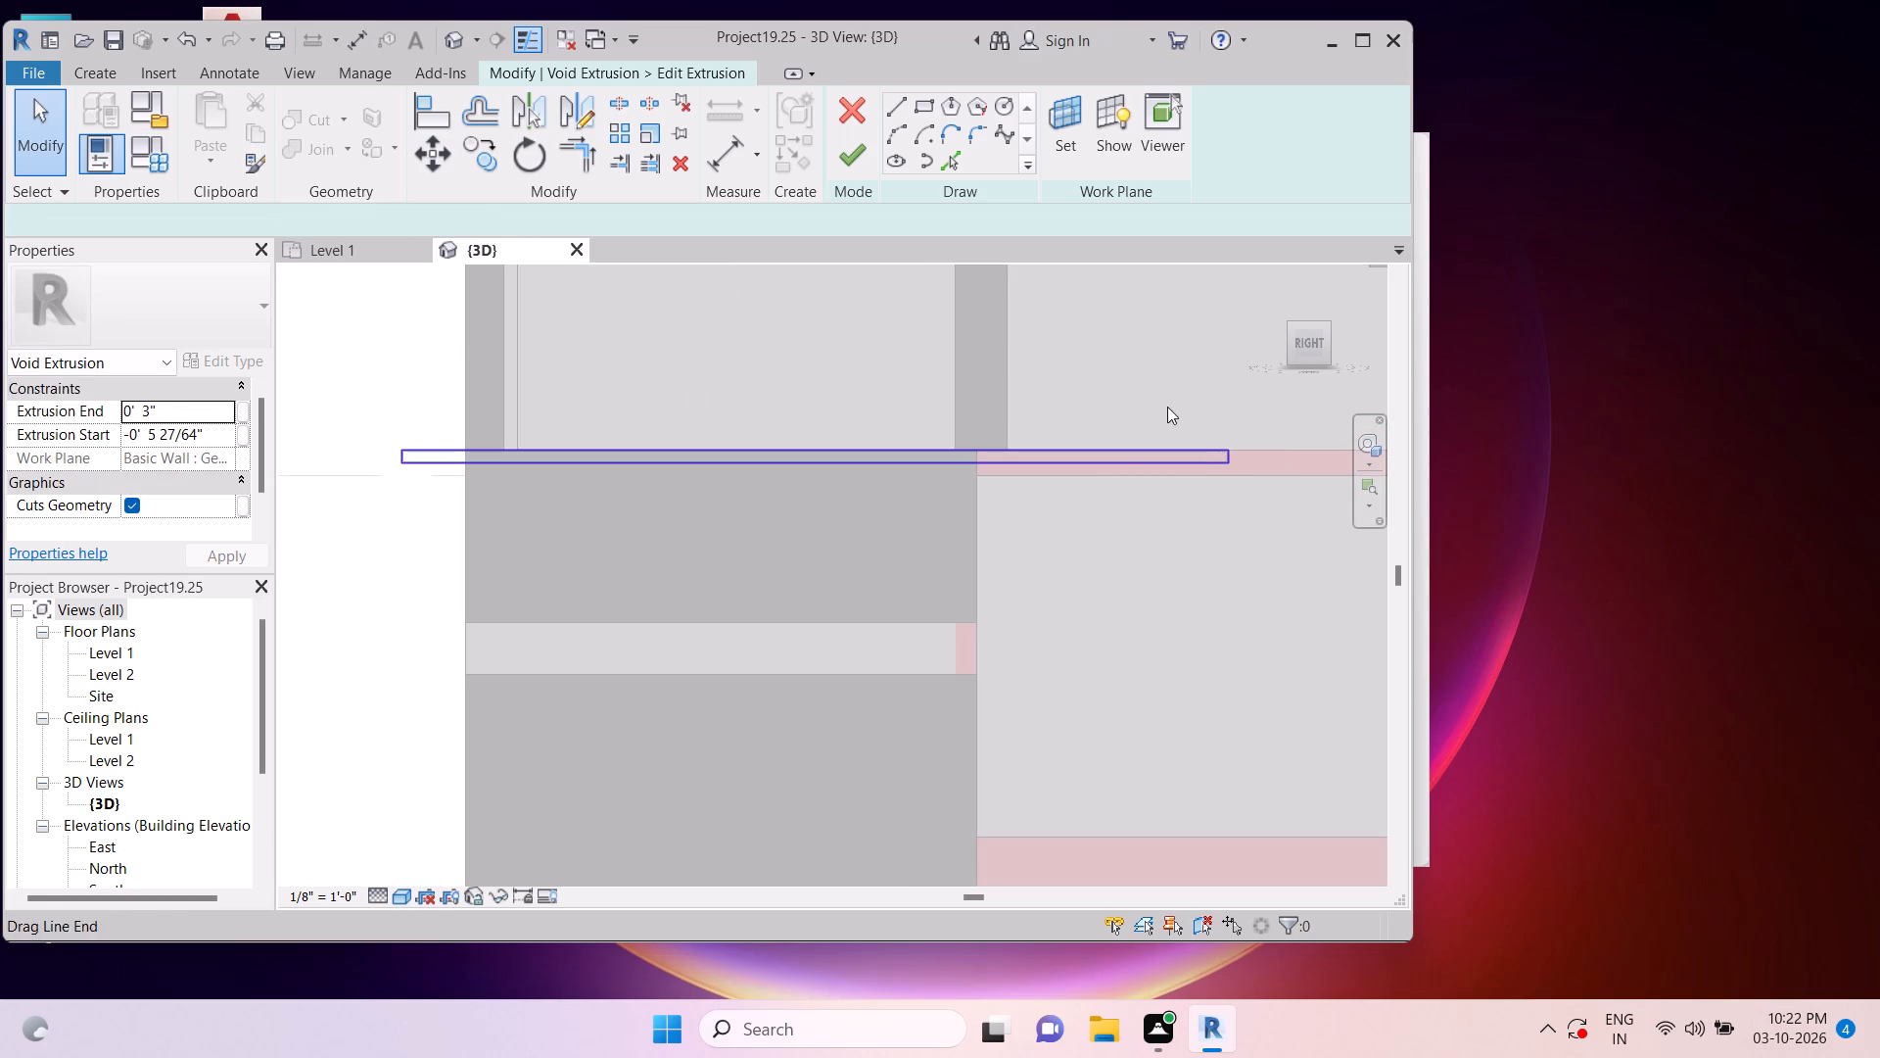
left_click(484, 144)
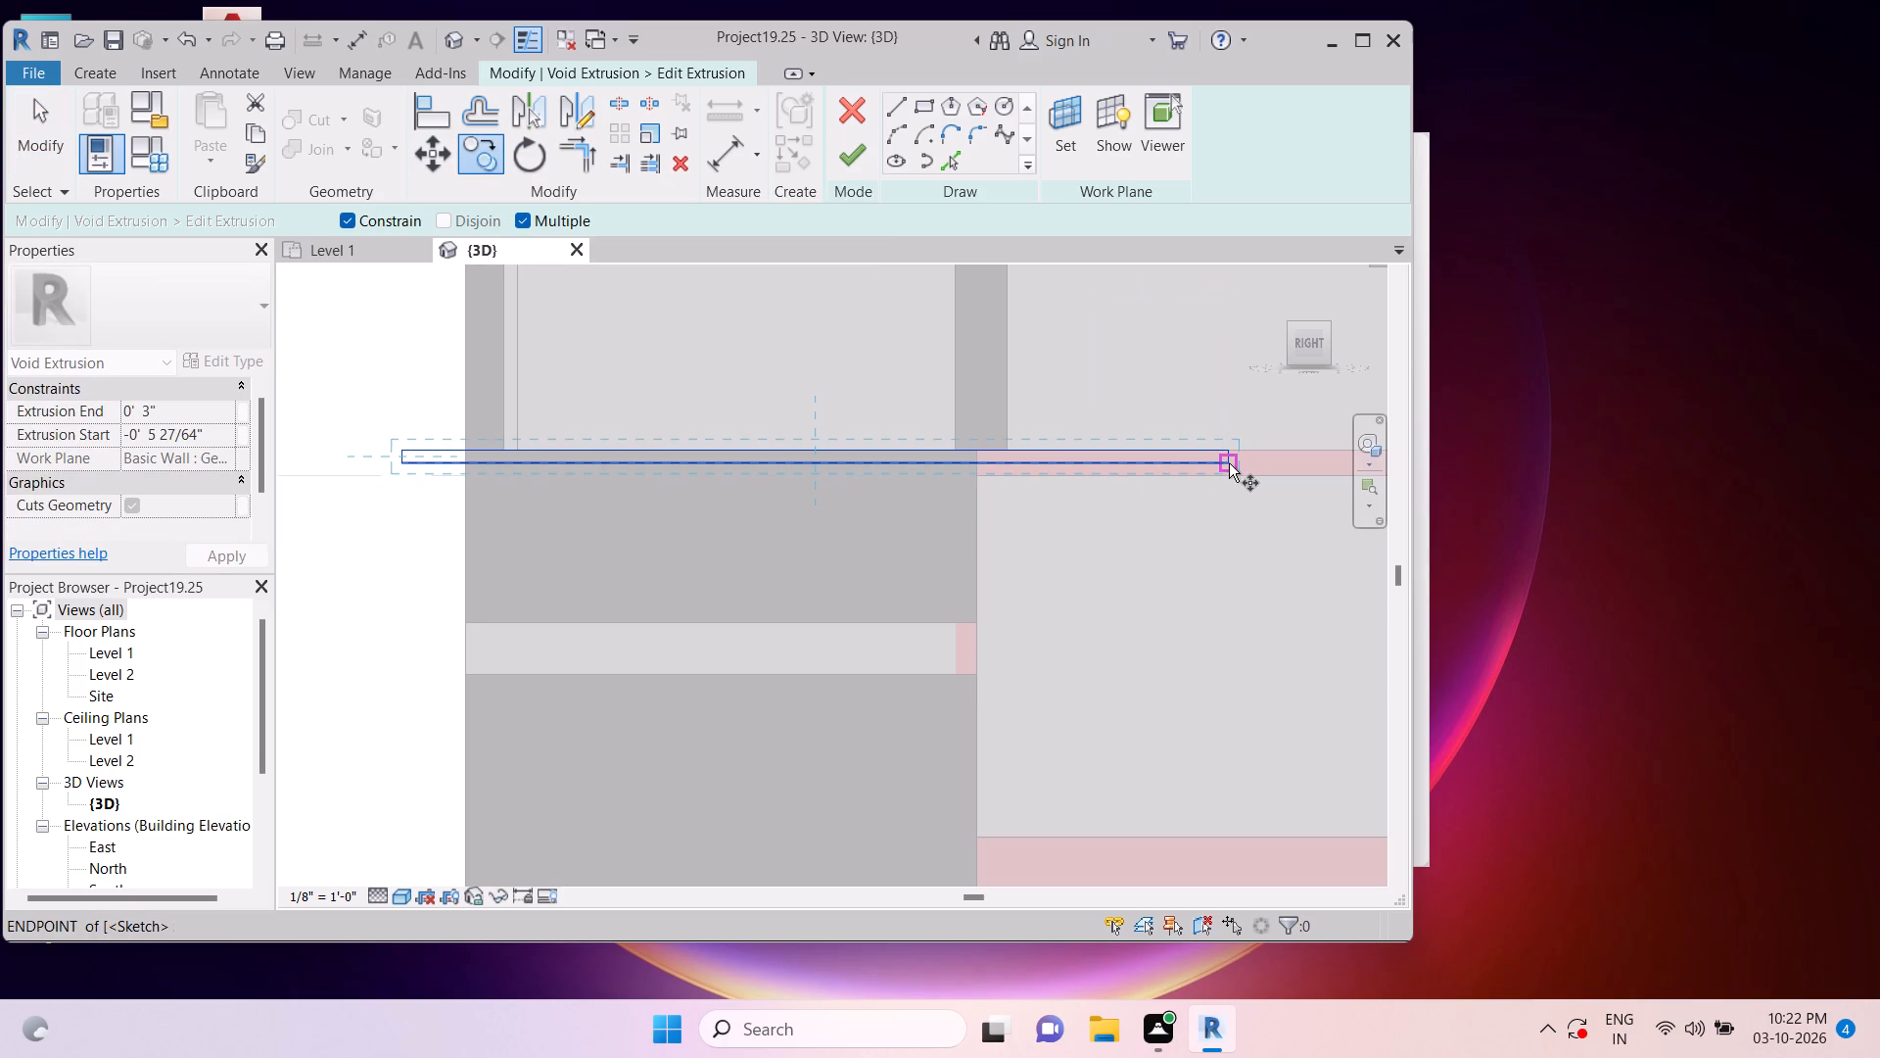
left_click(1229, 460)
scroll(1229, 461, "down", 4)
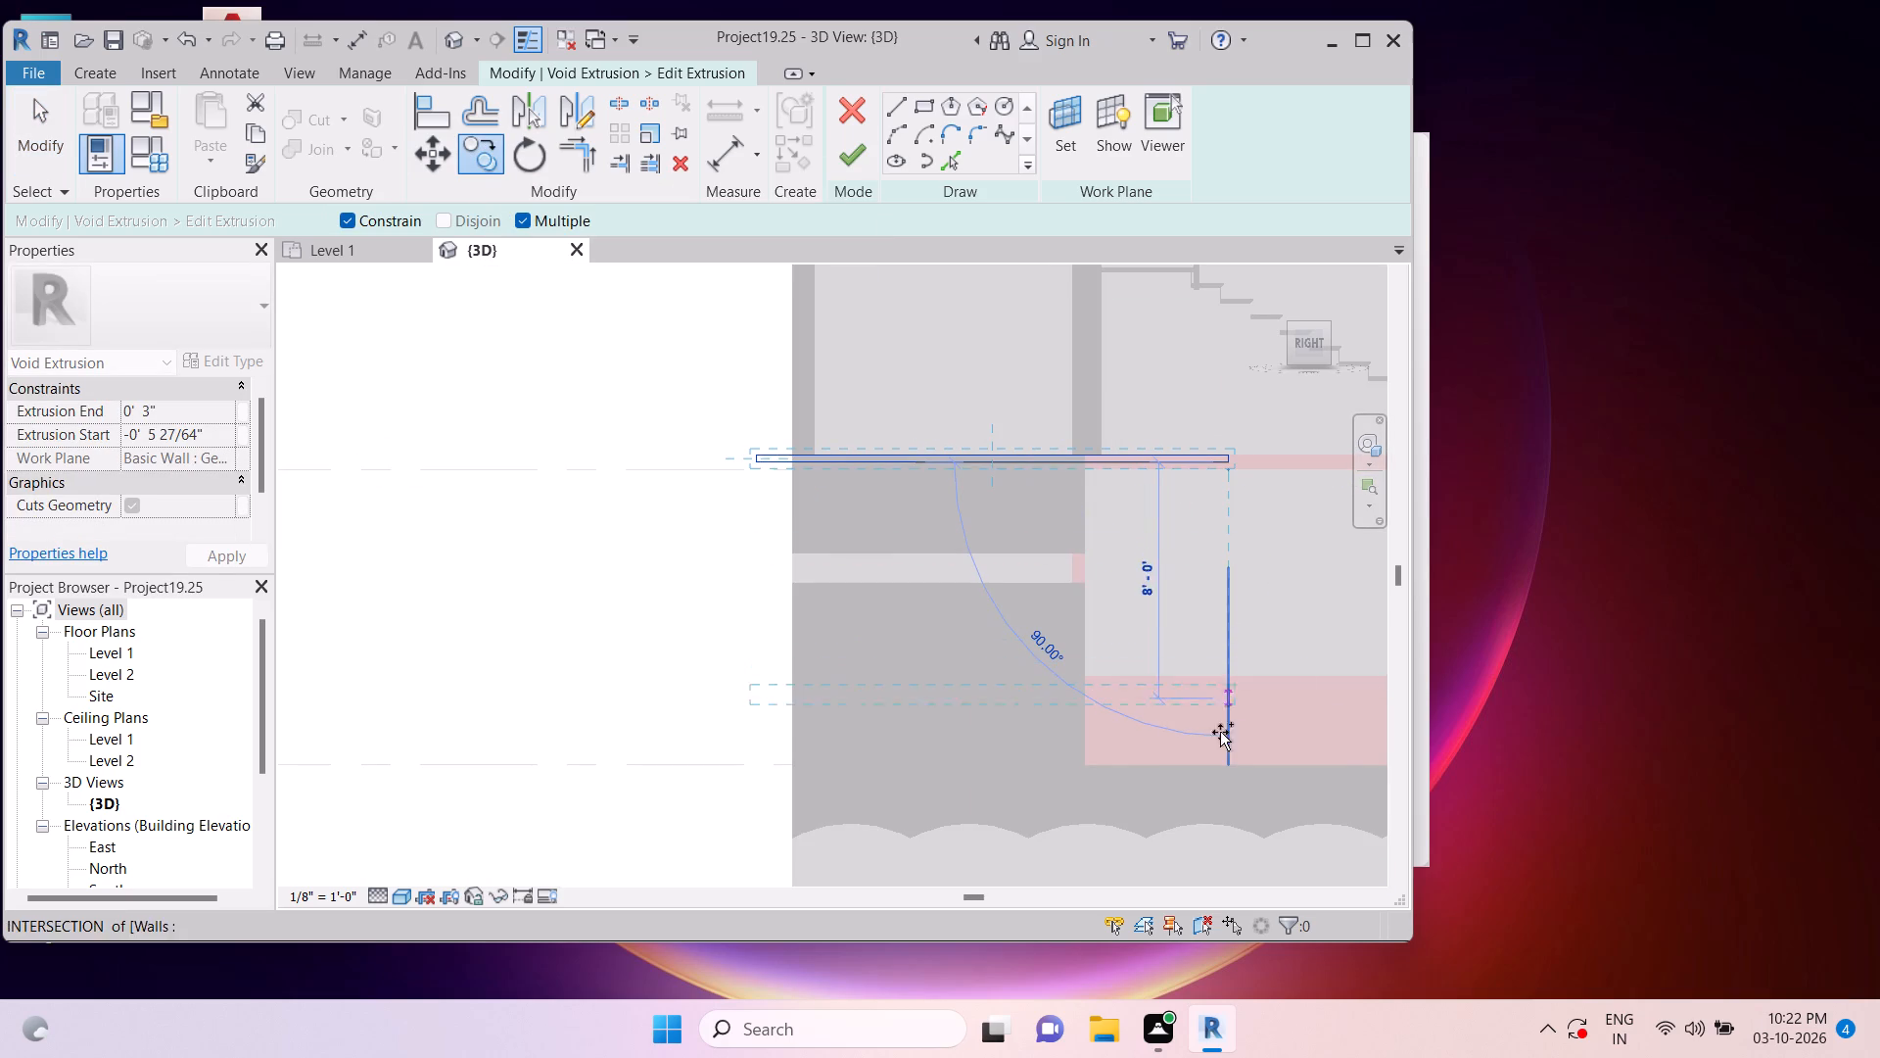
type("1'")
key("Return")
type("1'")
key("Return")
type("1'")
key("Return")
type("1'")
key("Return")
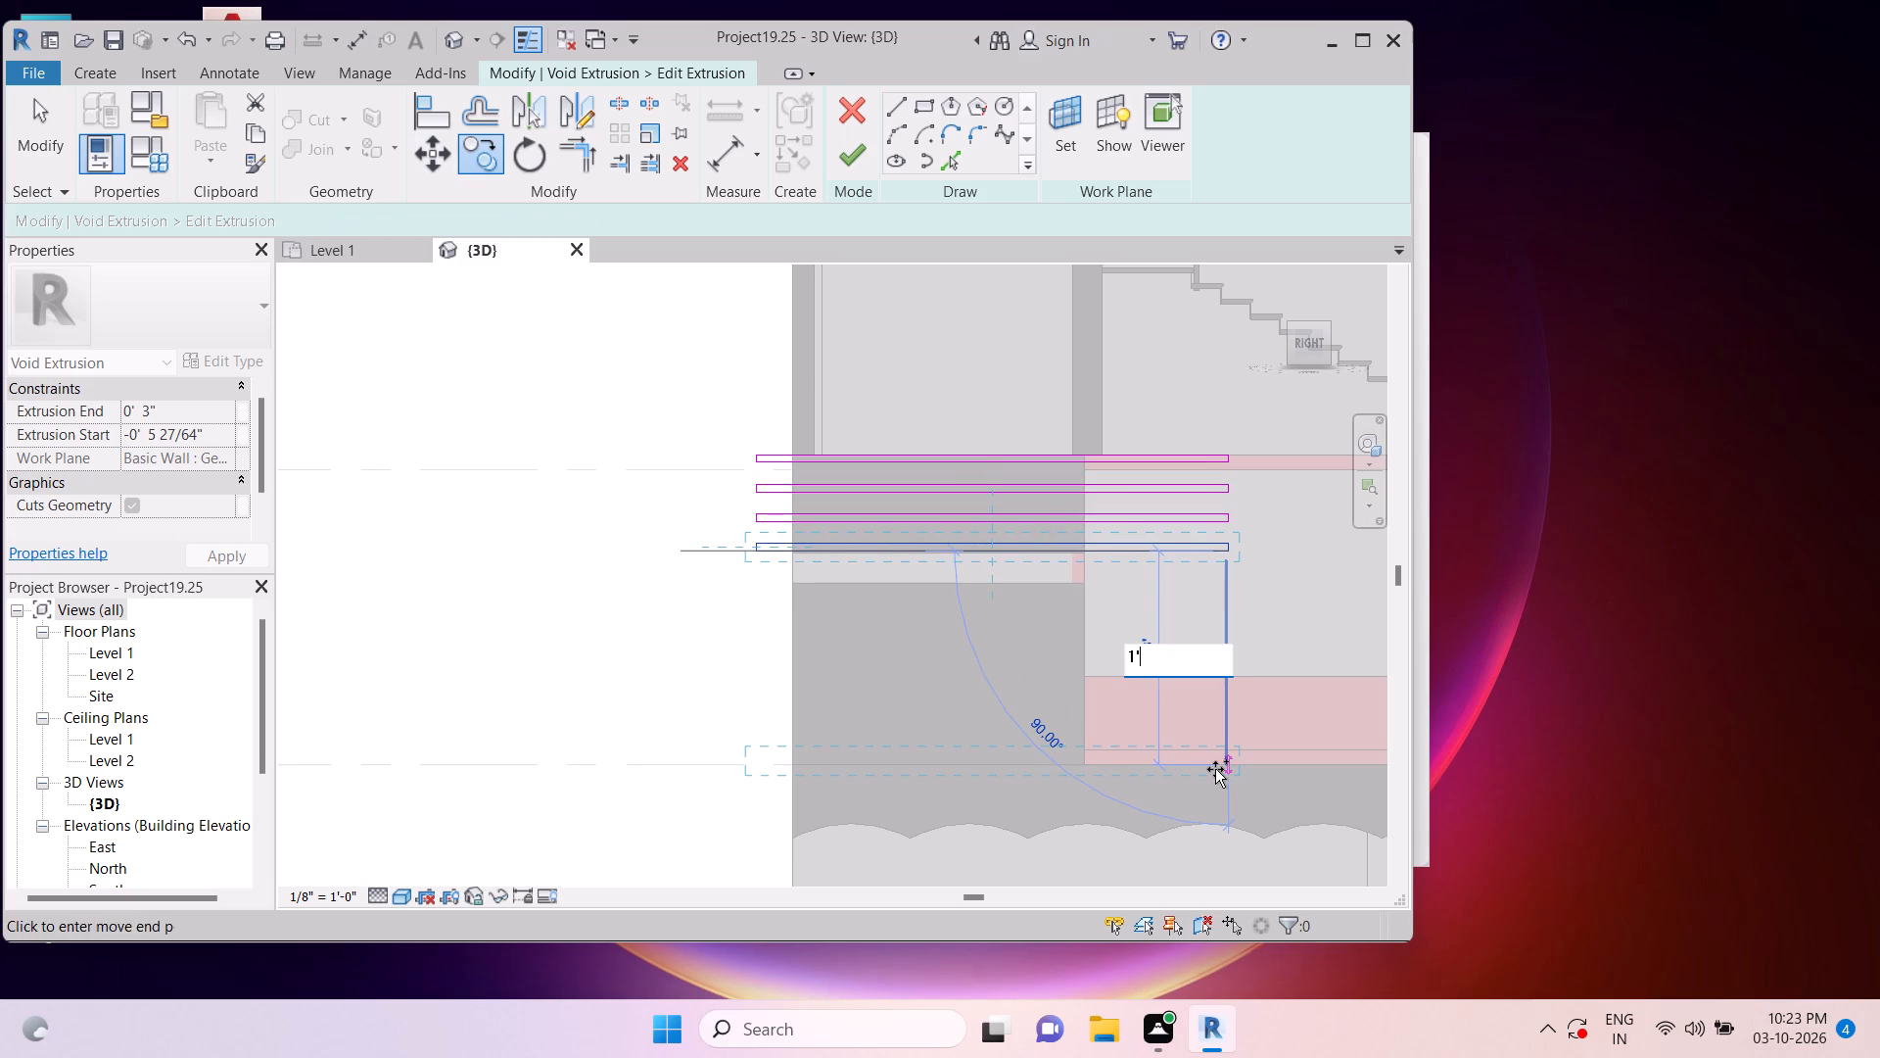
type("1'")
key("Return")
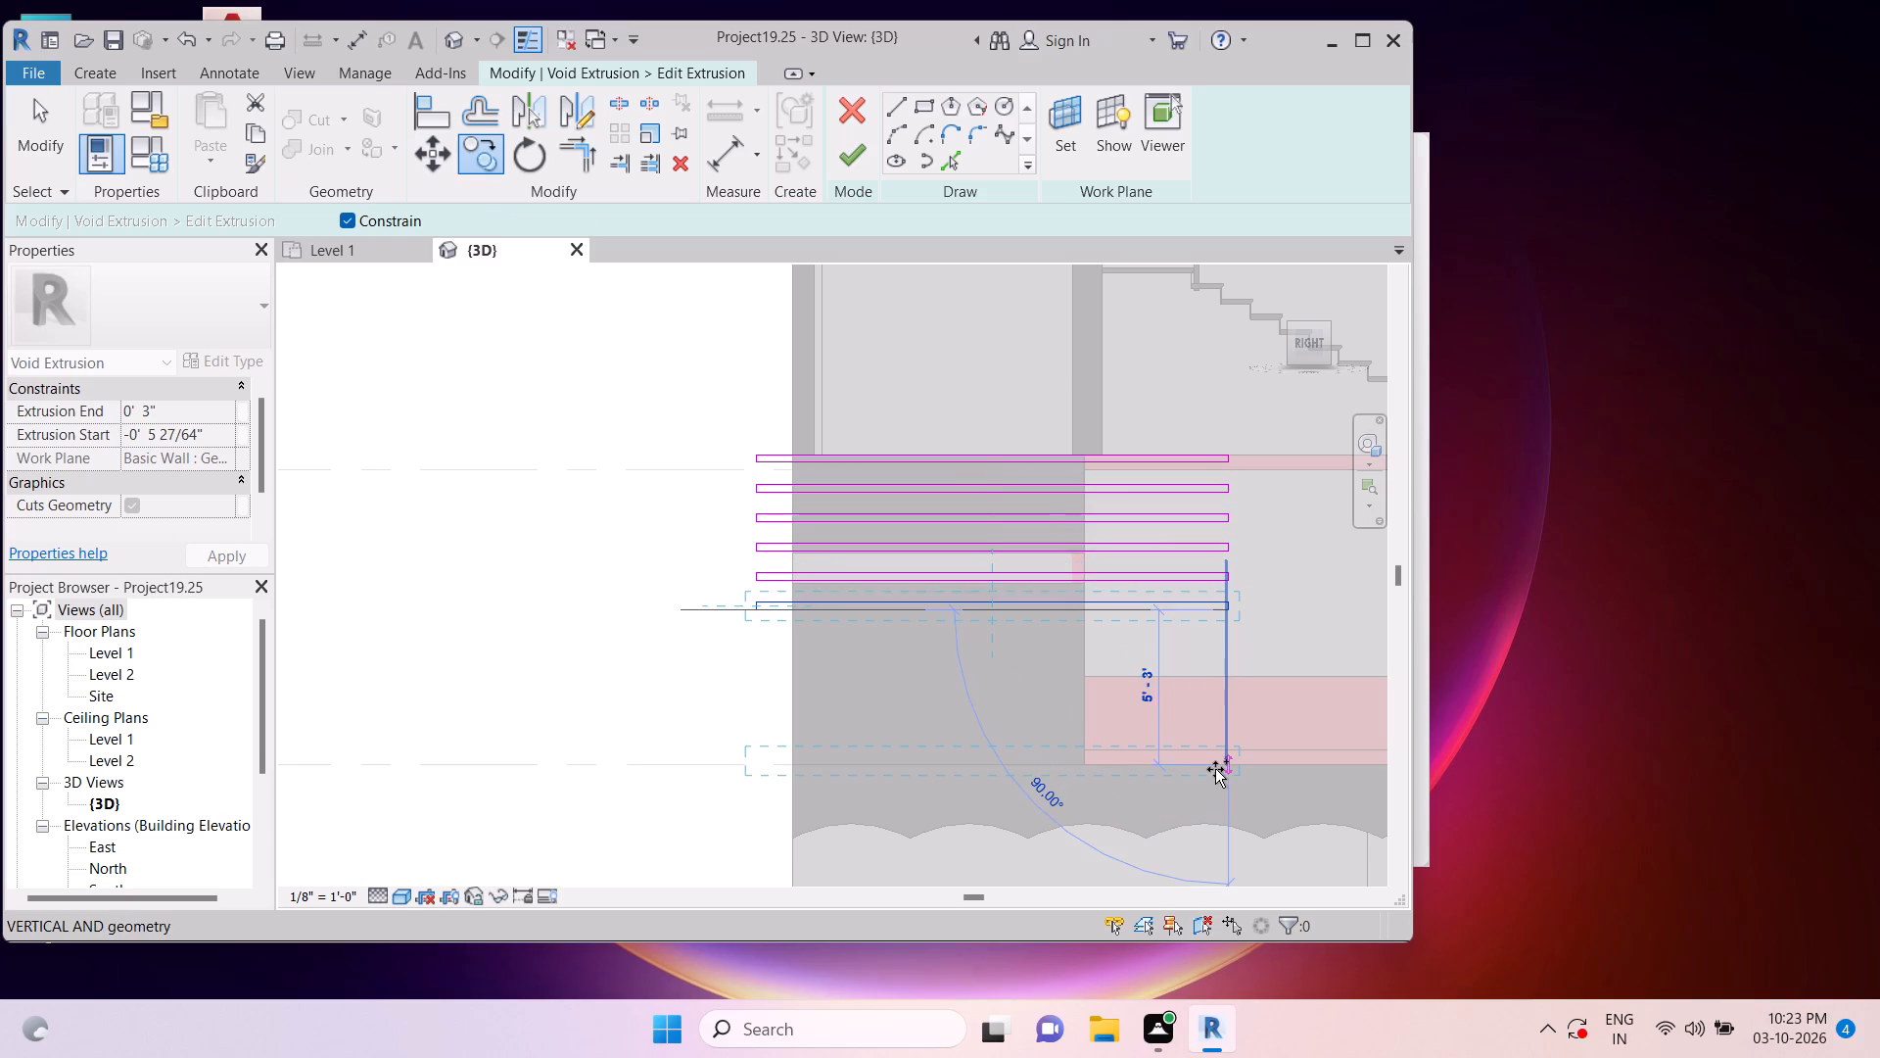
type("1'")
key("Return")
type("1'")
key("Return")
type("1'")
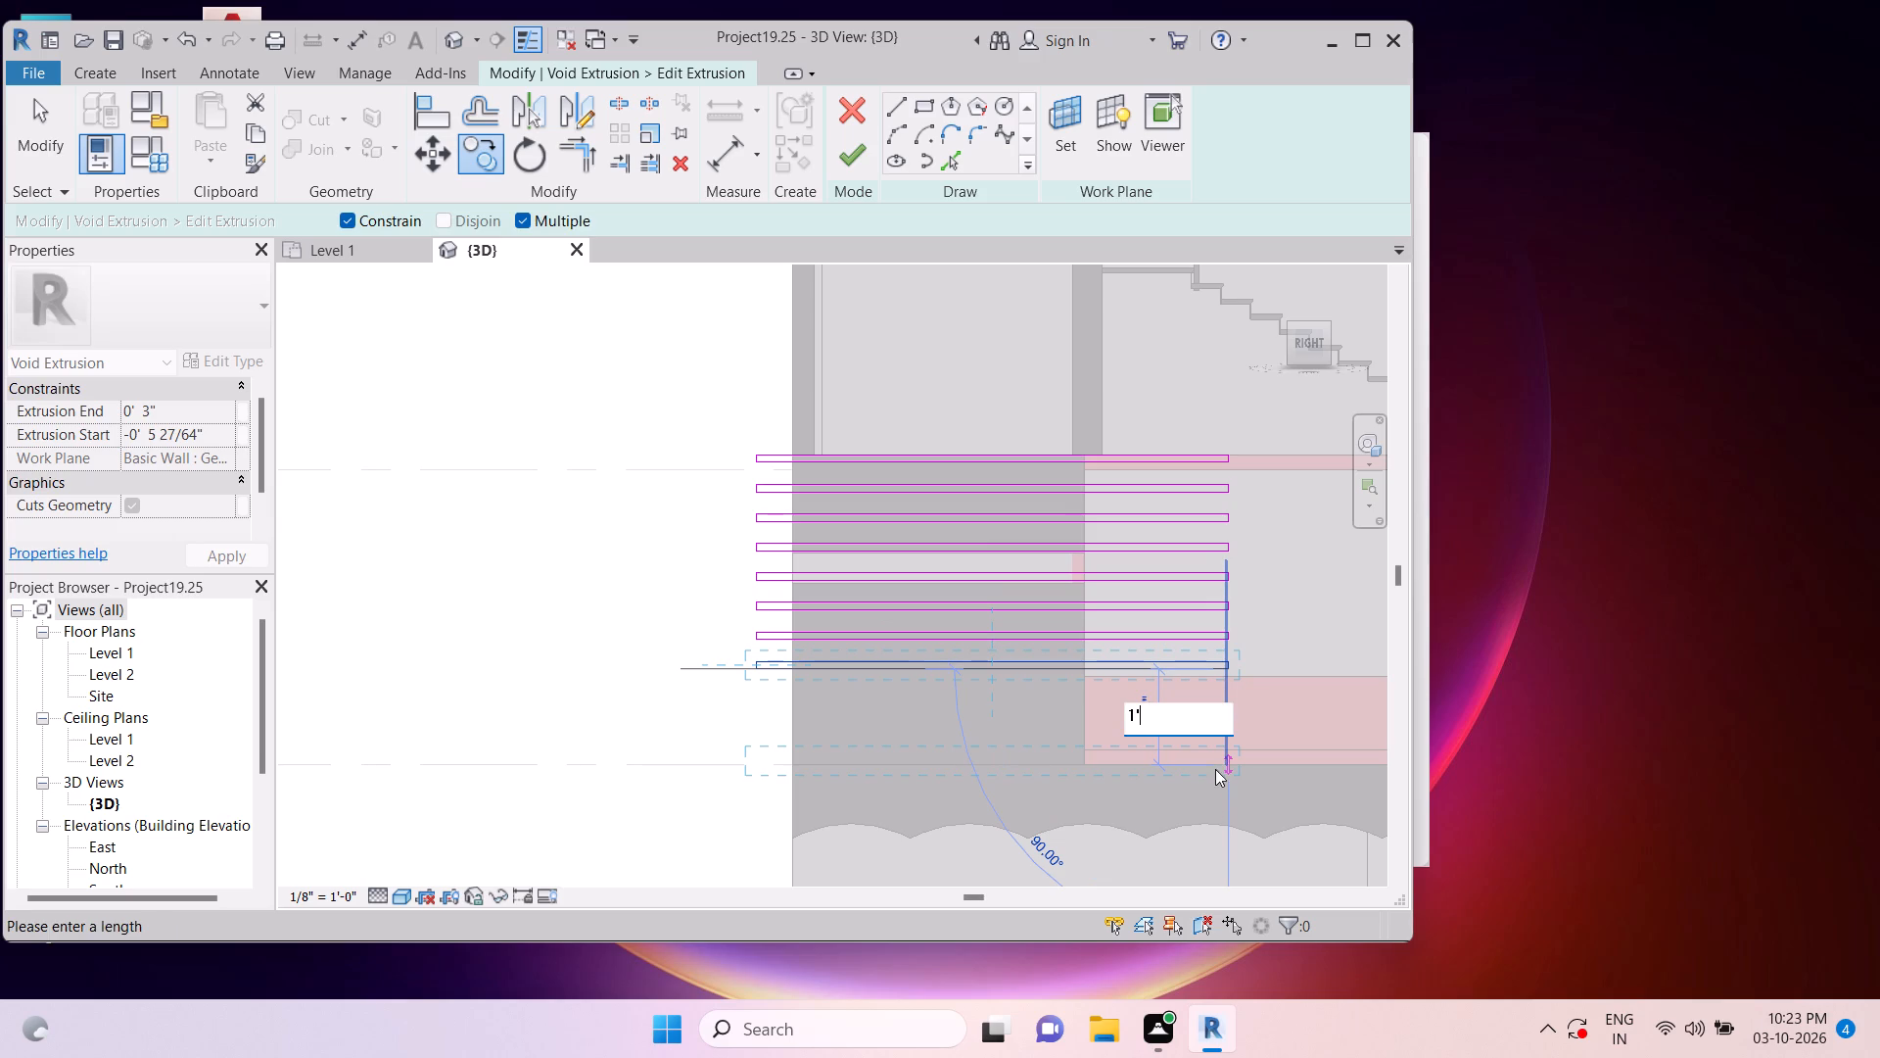
key("Return")
type("1'")
key("Return")
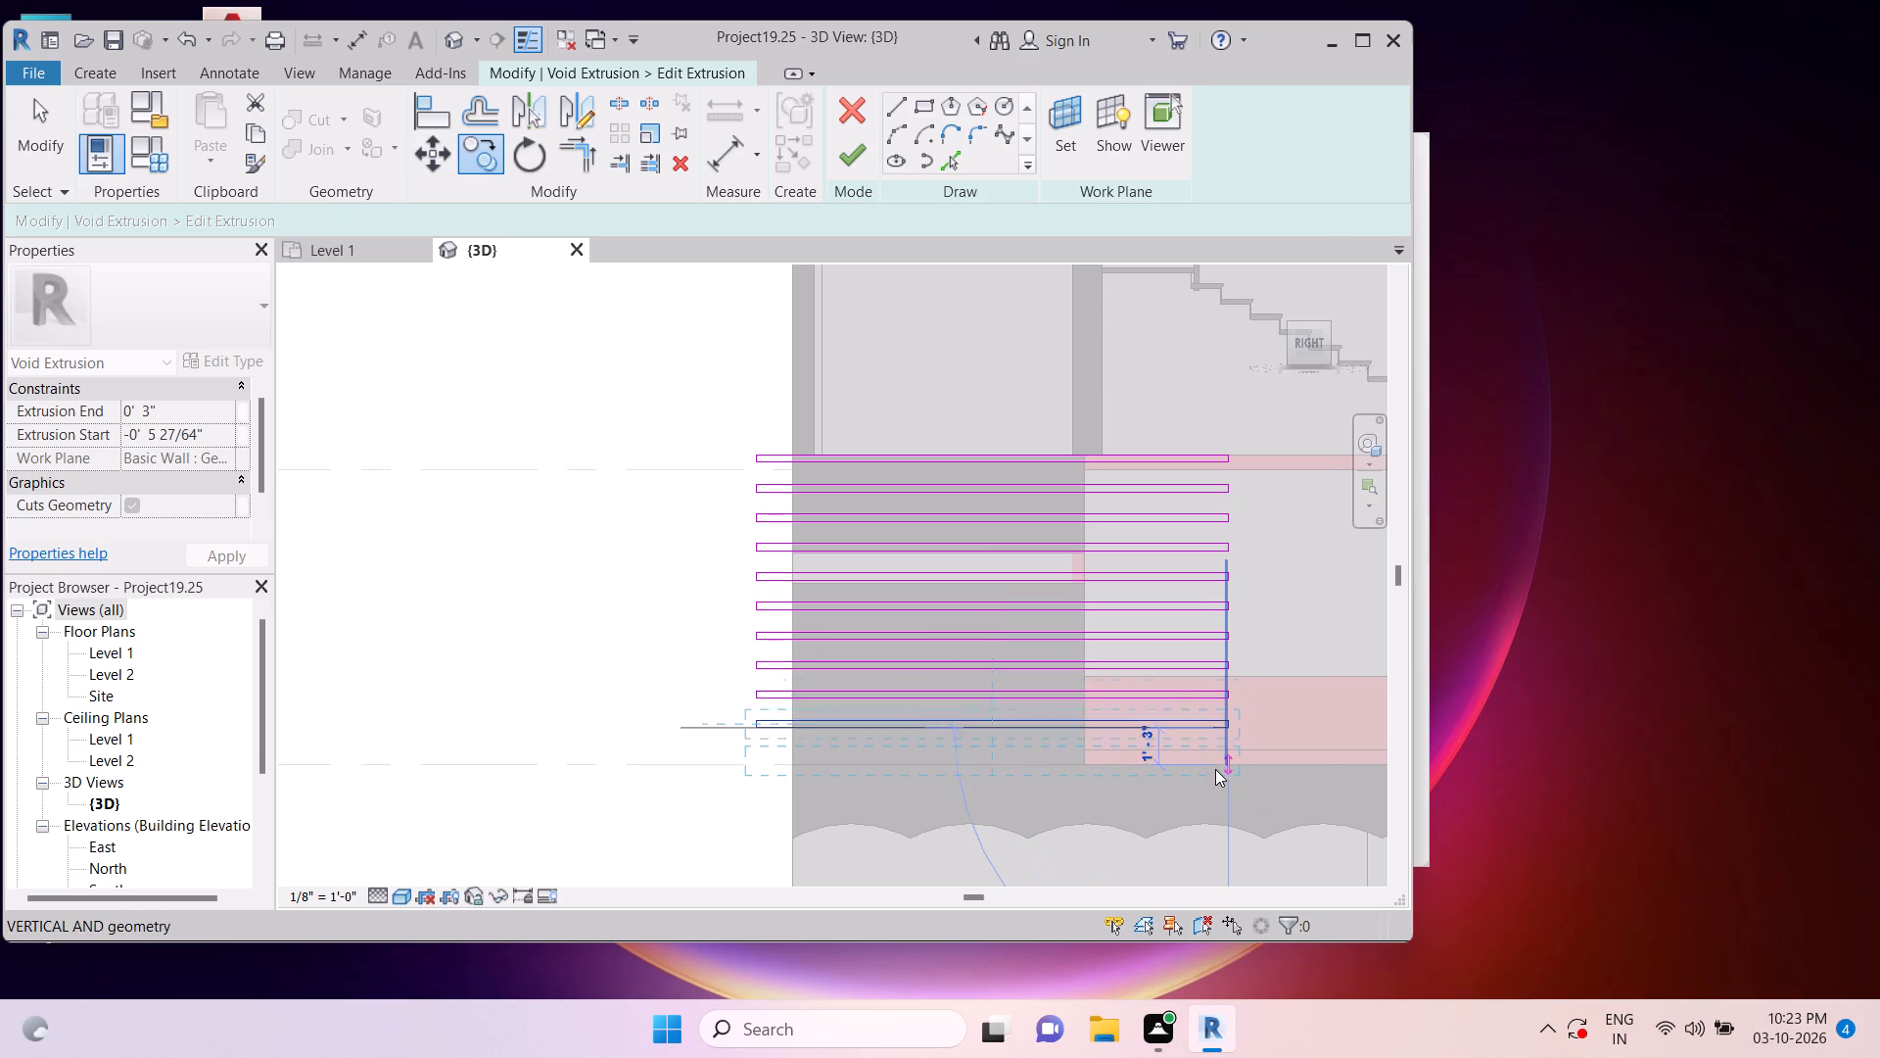
type("1'")
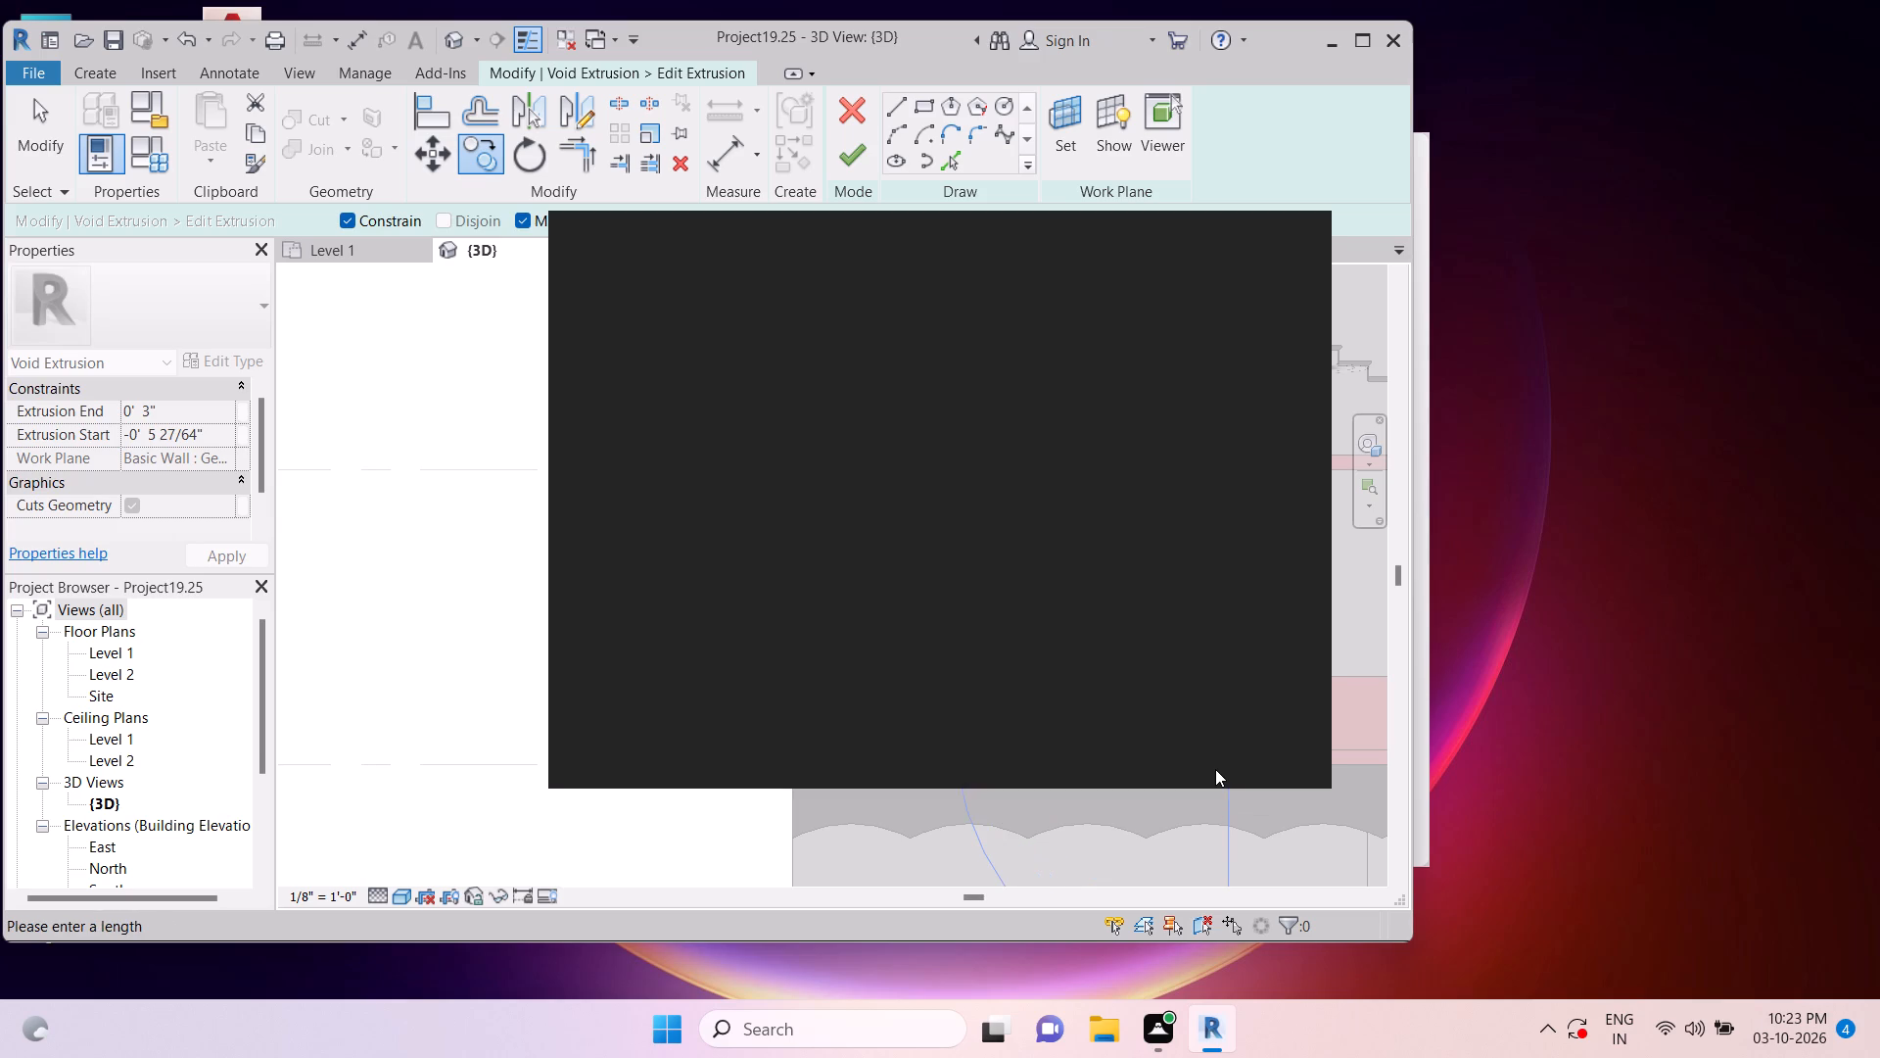
key("Return")
key("Escape")
key("Escape")
key("Escape")
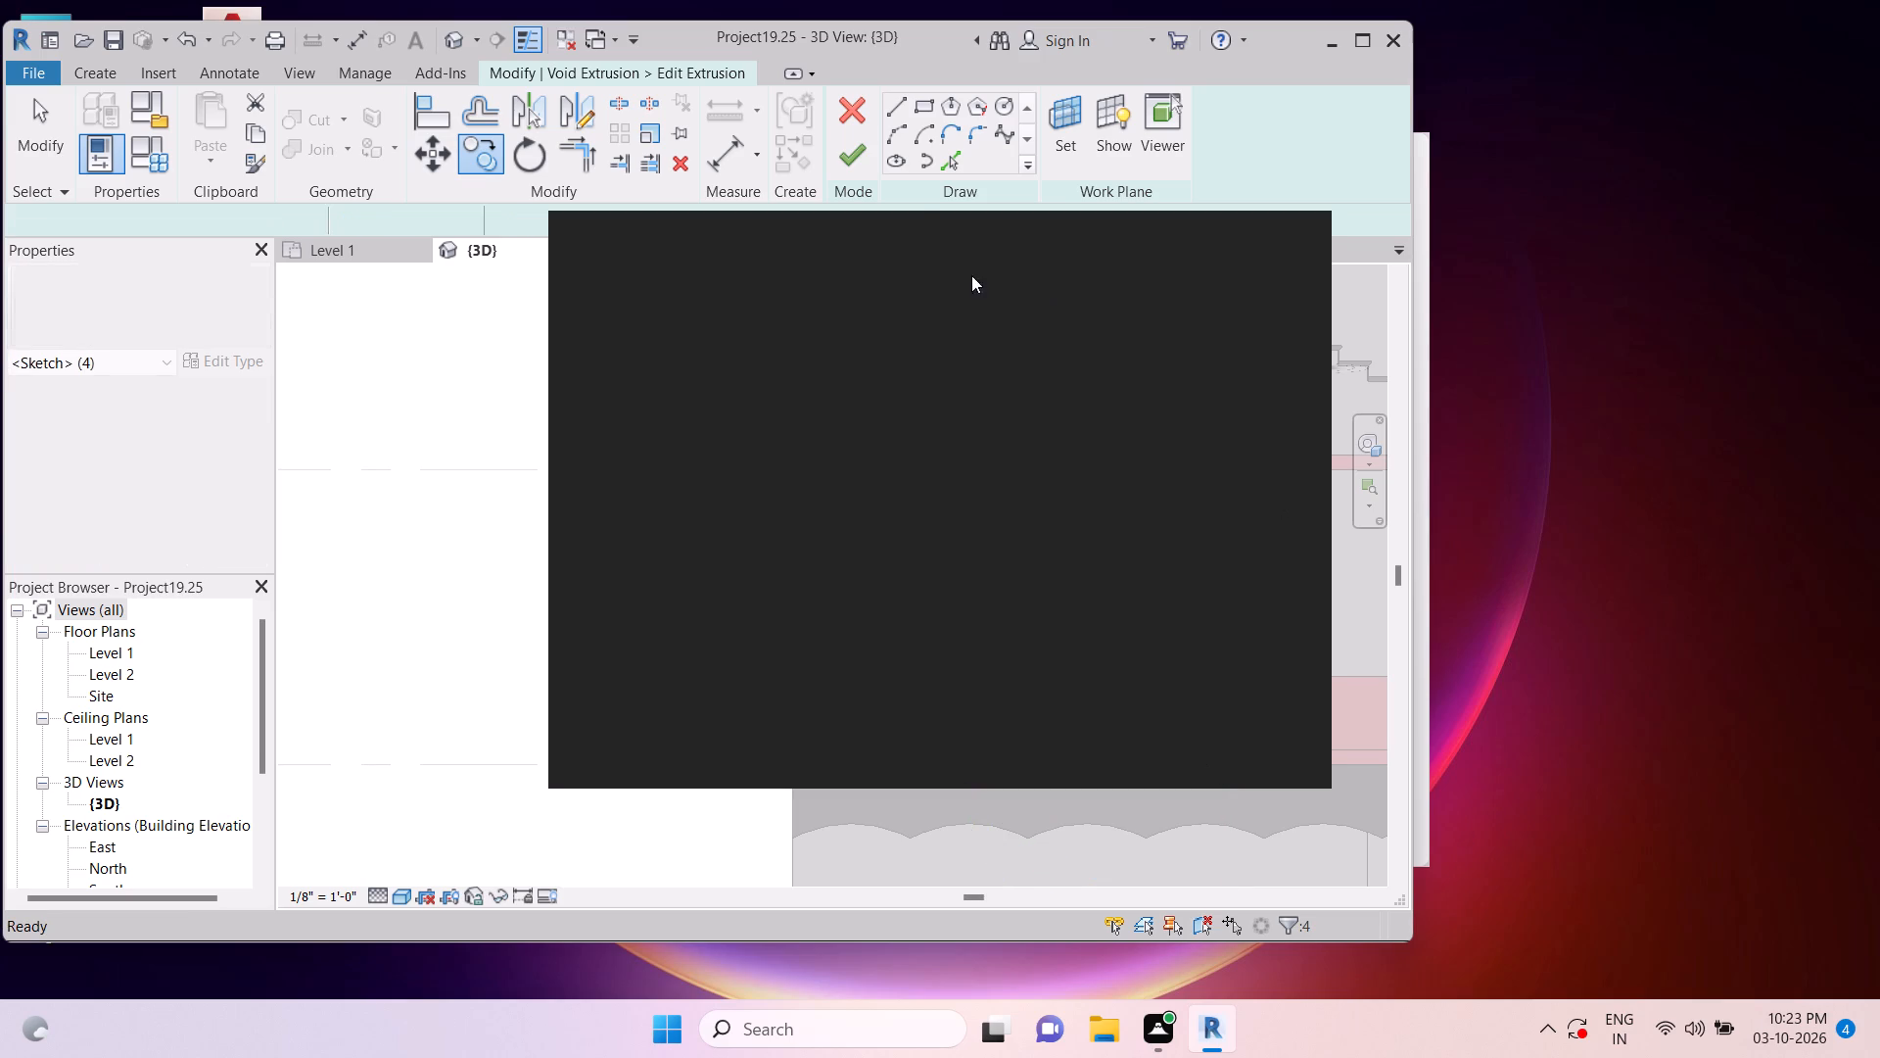
Finish the void extrusion sketch and the in-place model, and dismiss the licence notice.
left_click(871, 145)
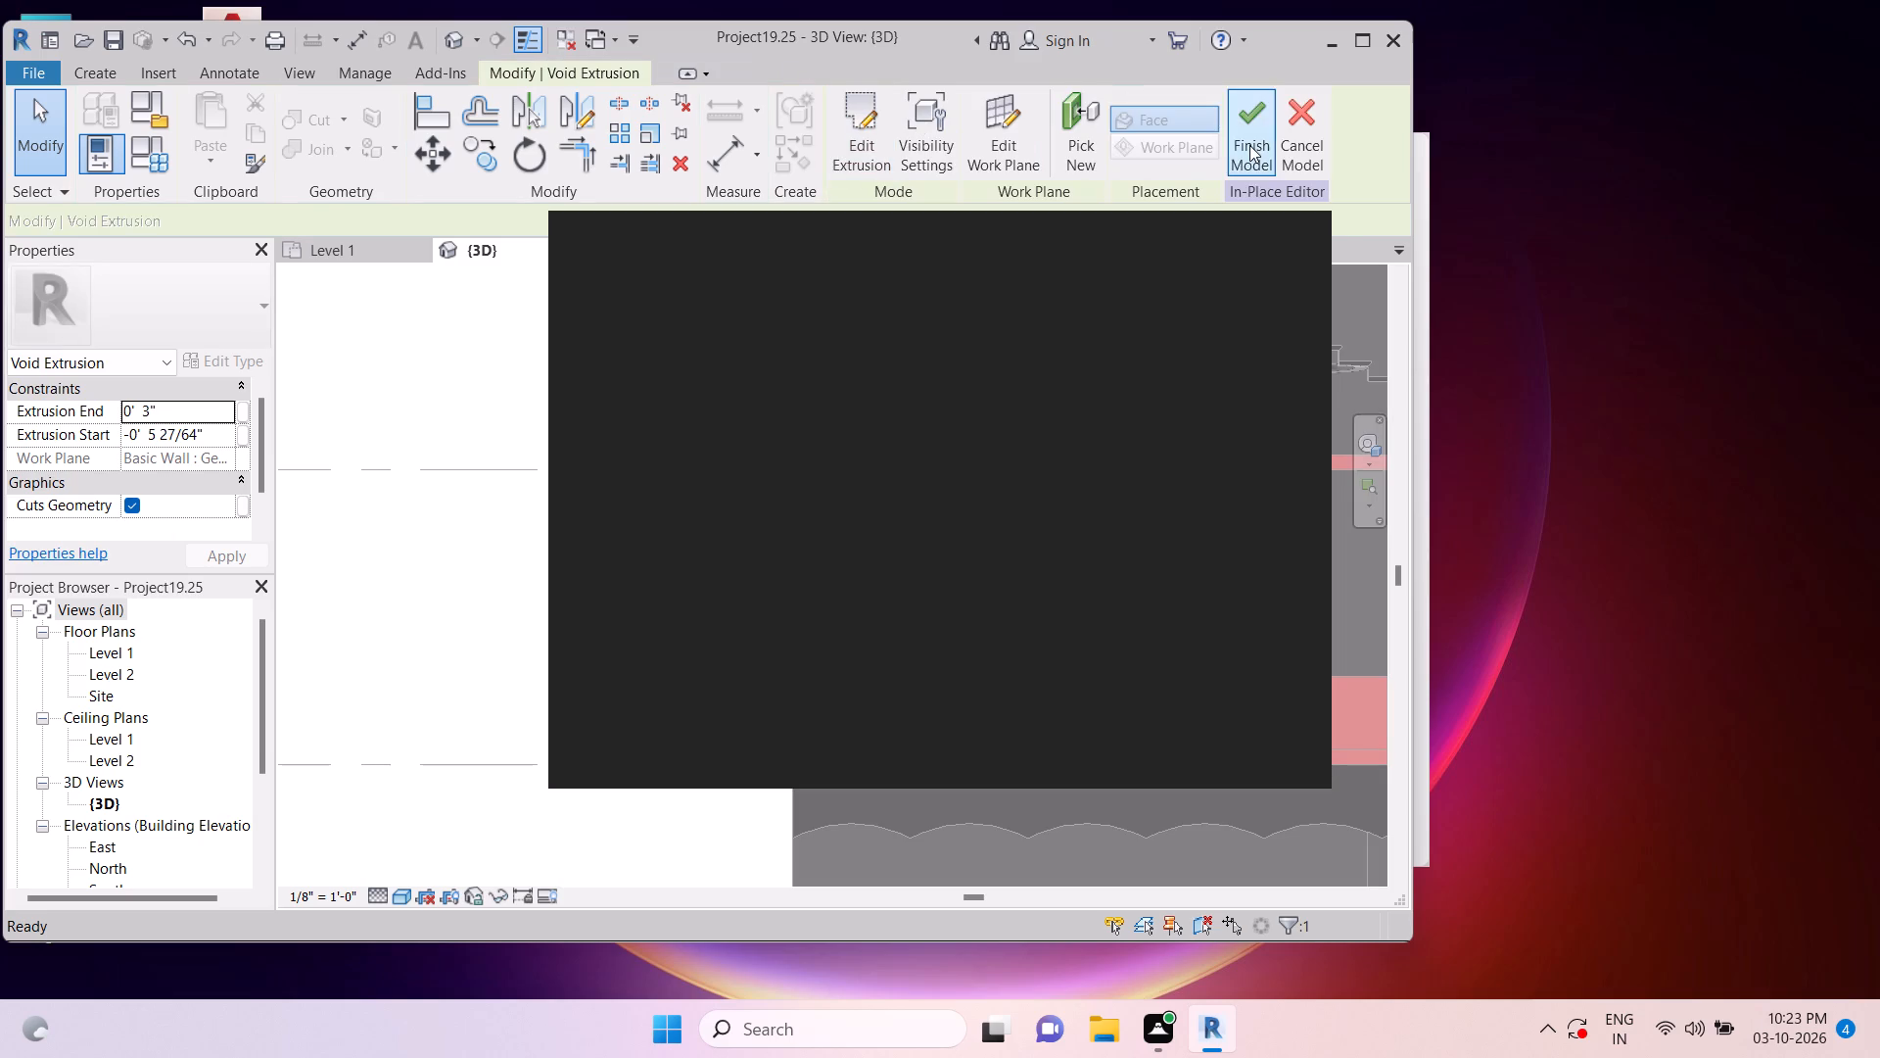
left_click(1266, 163)
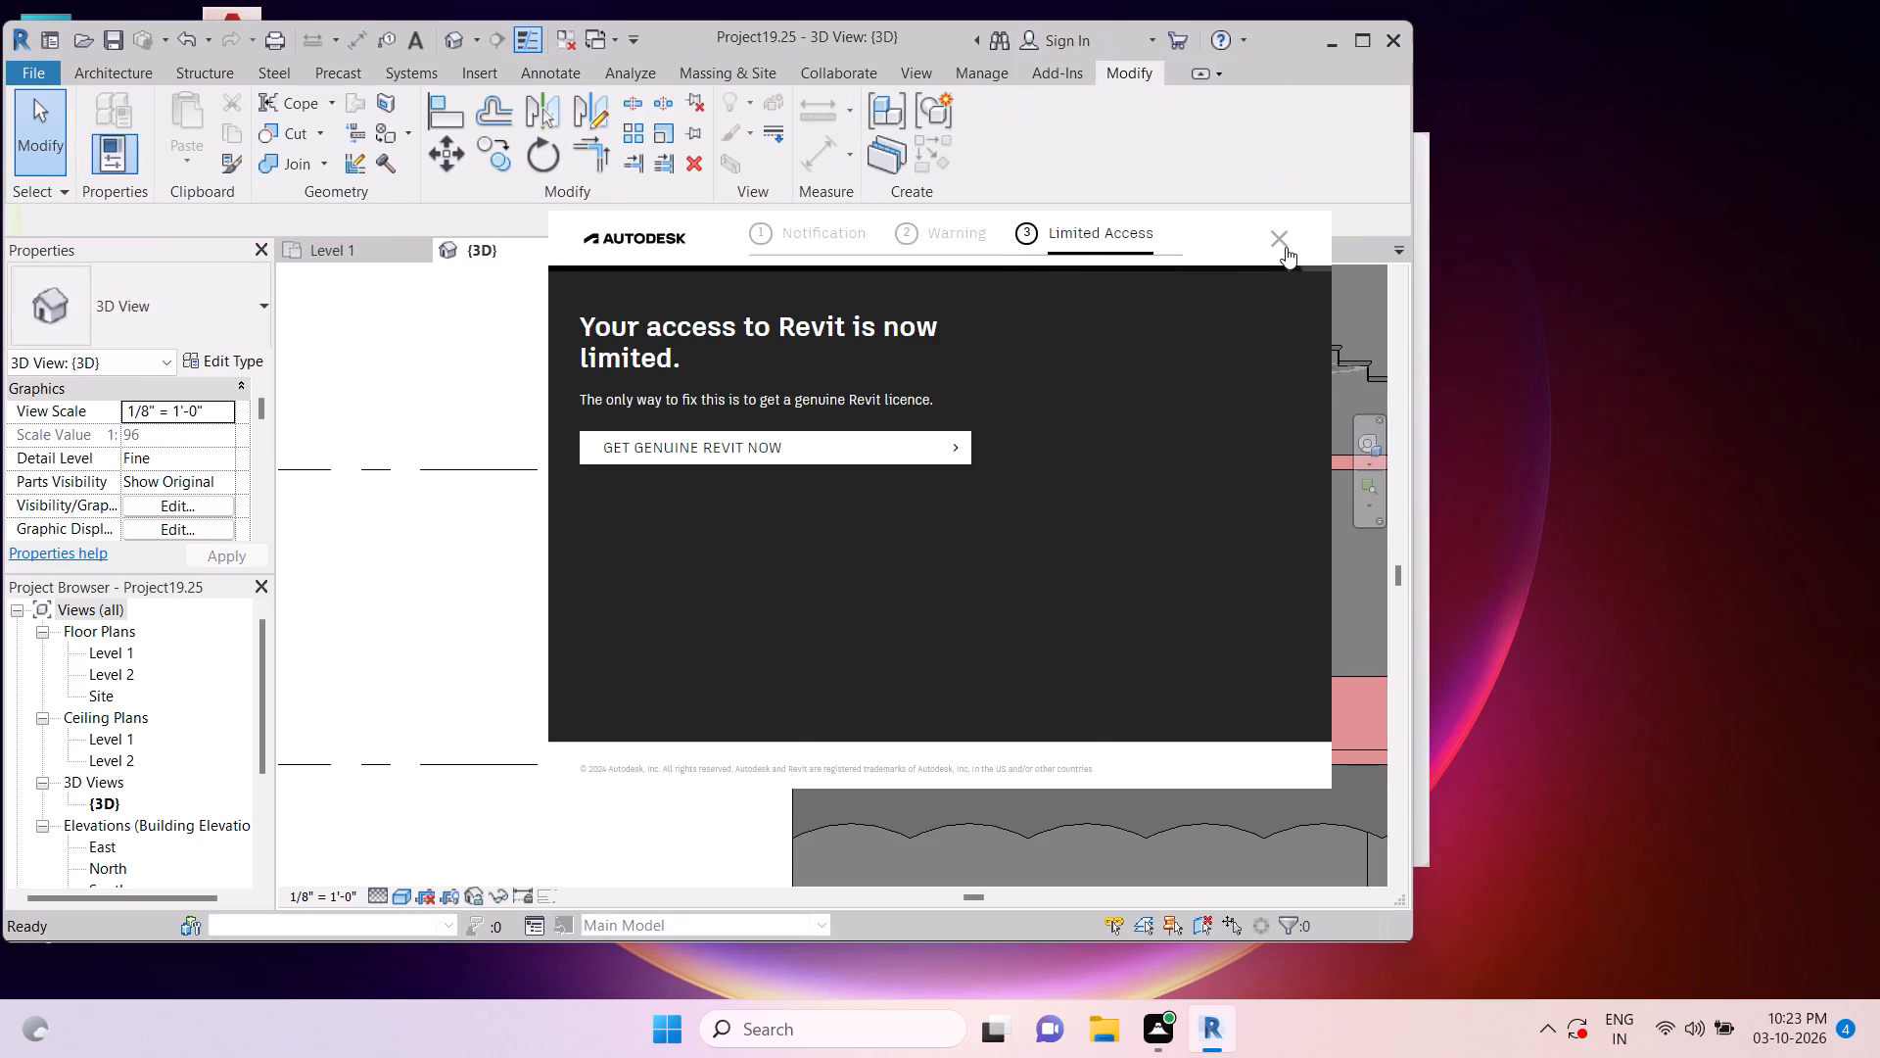
left_click(1285, 246)
key("Escape")
key("Escape")
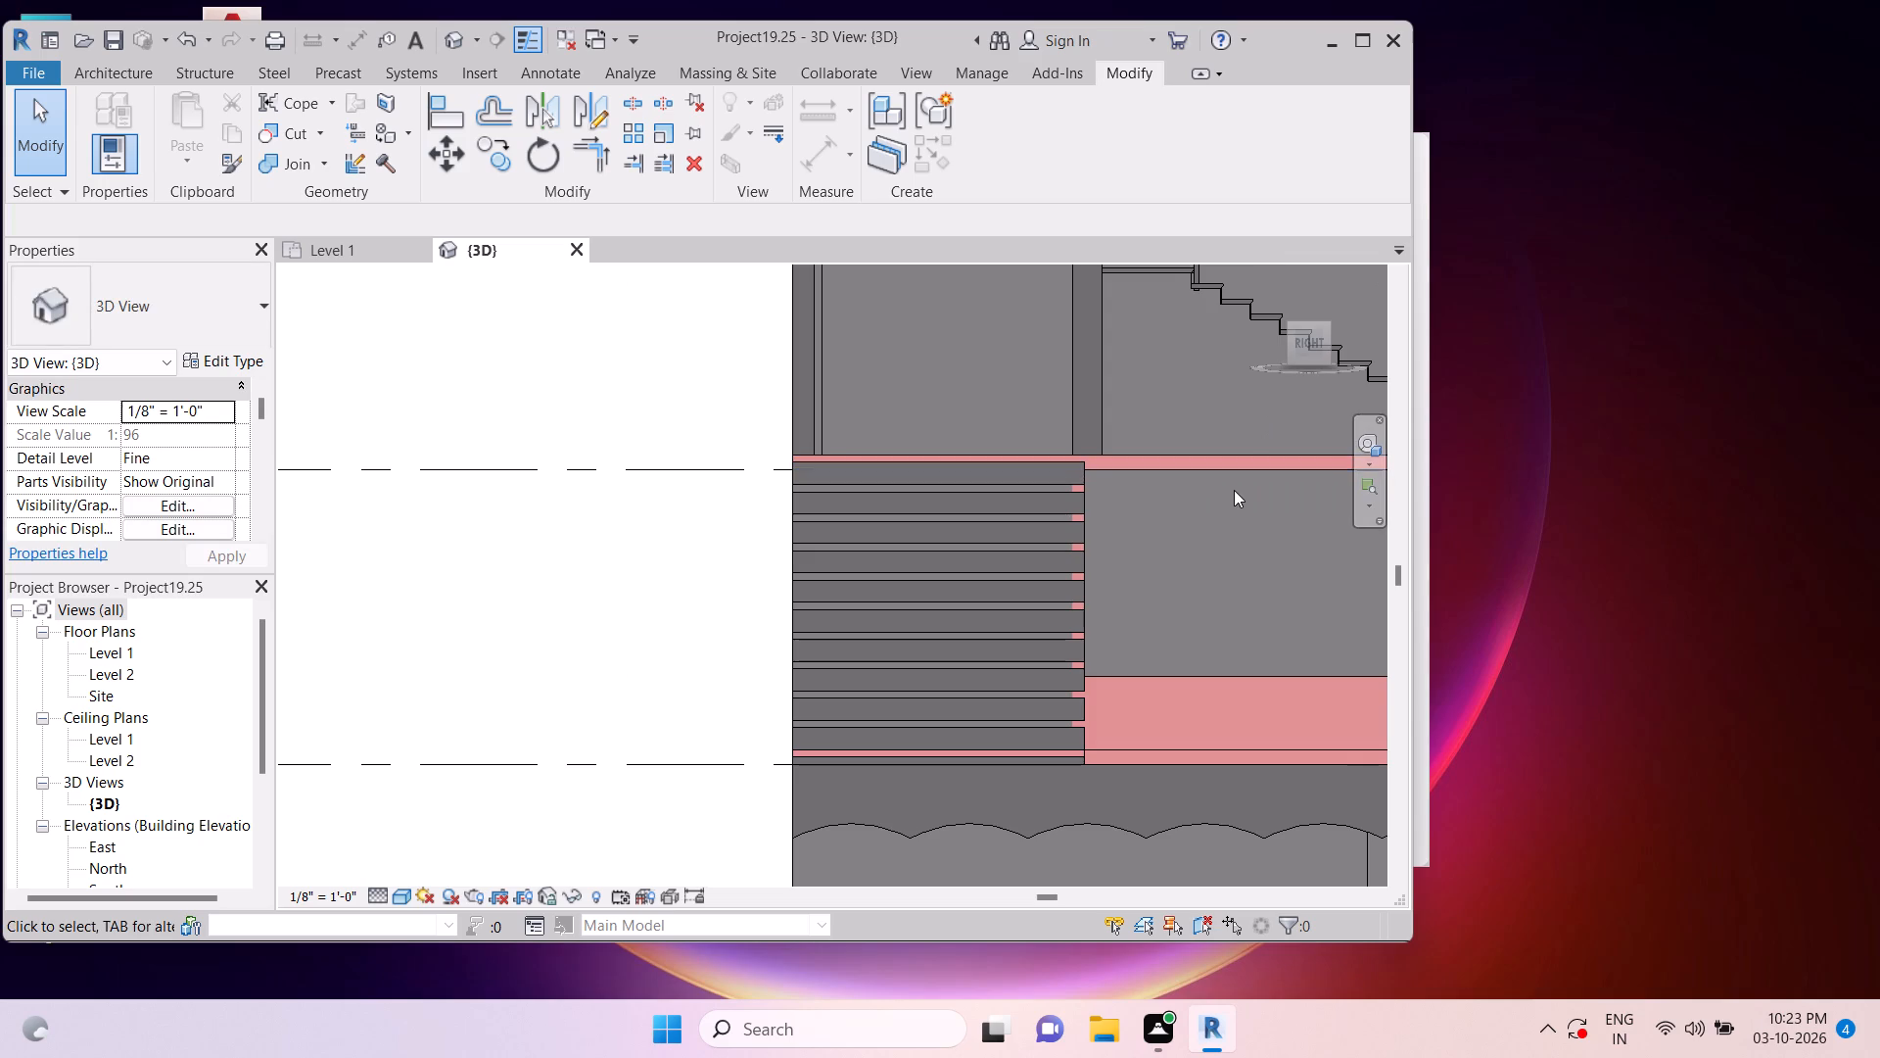
Examine the horizontal grooves on the facade panel and its corner from an angled 3D view.
scroll(1234, 490, "down", 5)
middle_click_drag(1189, 585, 1012, 641)
scroll(1185, 585, "down", 1)
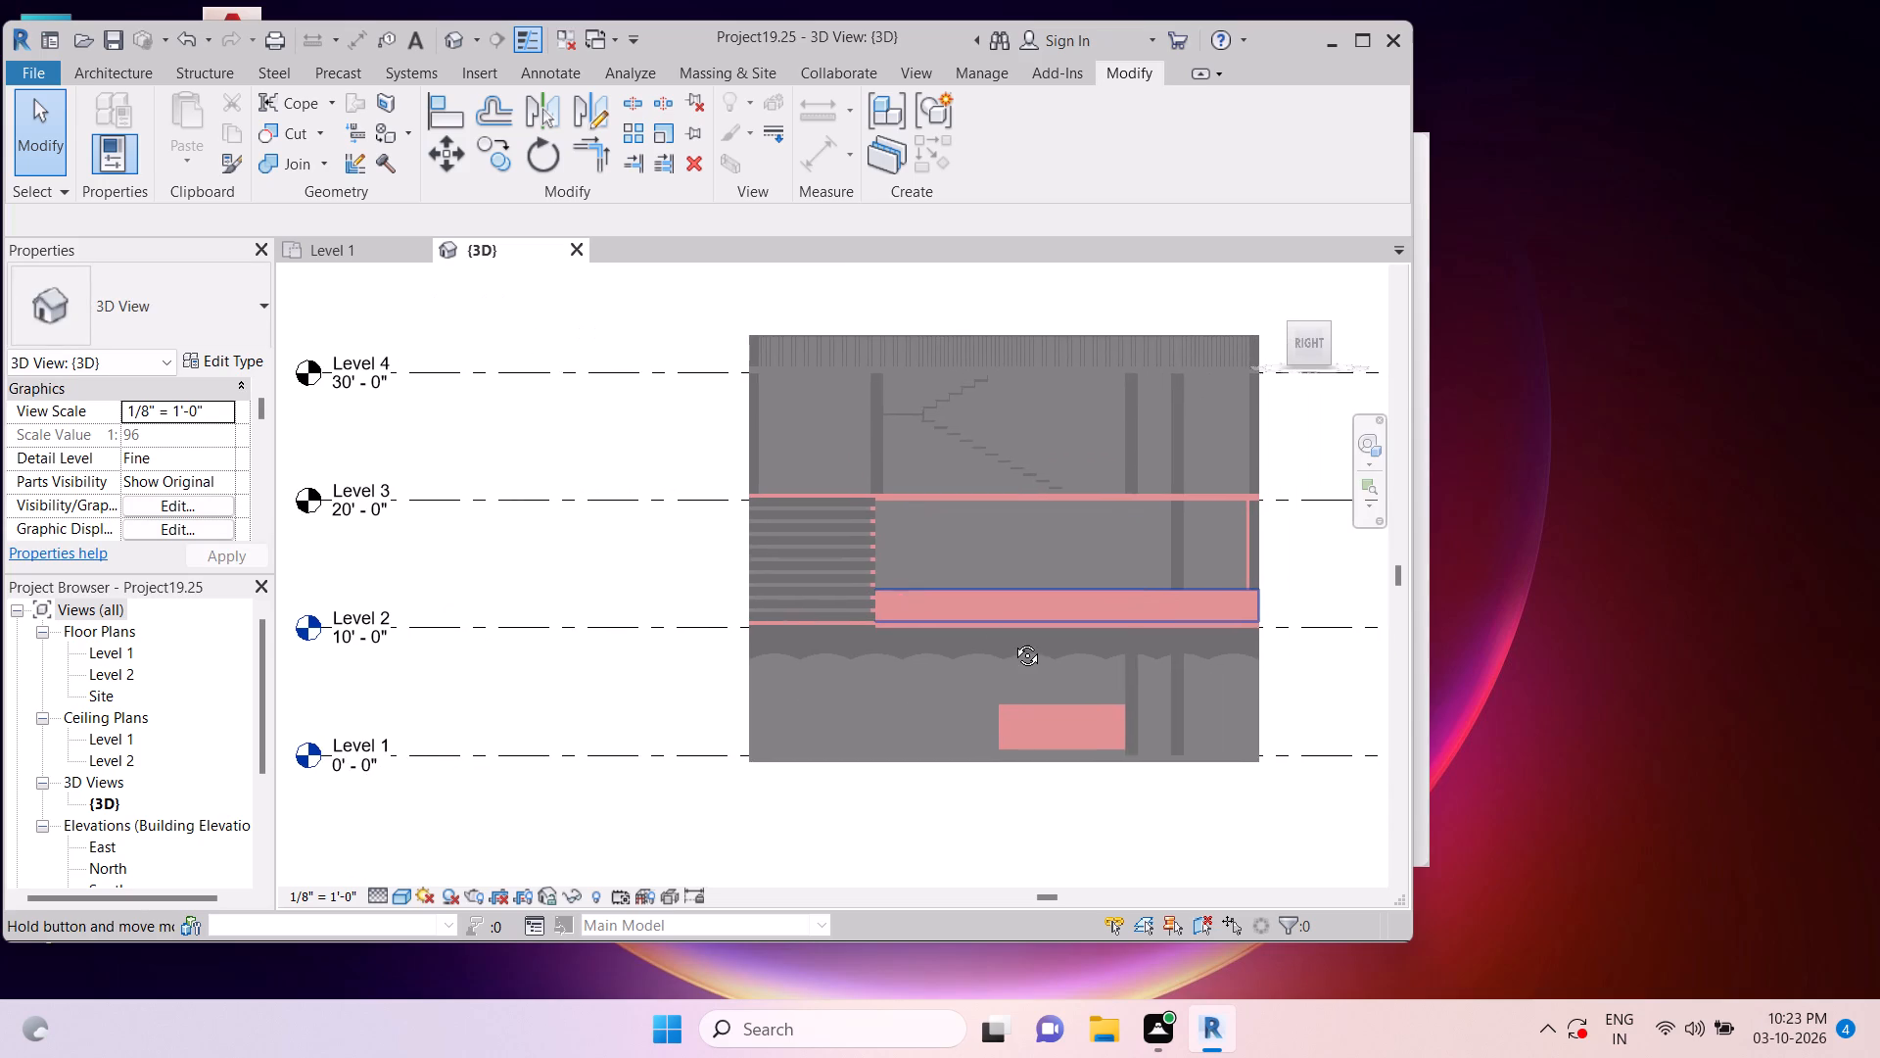
middle_click_drag(1012, 641, 1080, 669)
scroll(1202, 675, "up", 5)
key("Escape")
scroll(1150, 580, "up", 9)
key("Escape")
key("Escape")
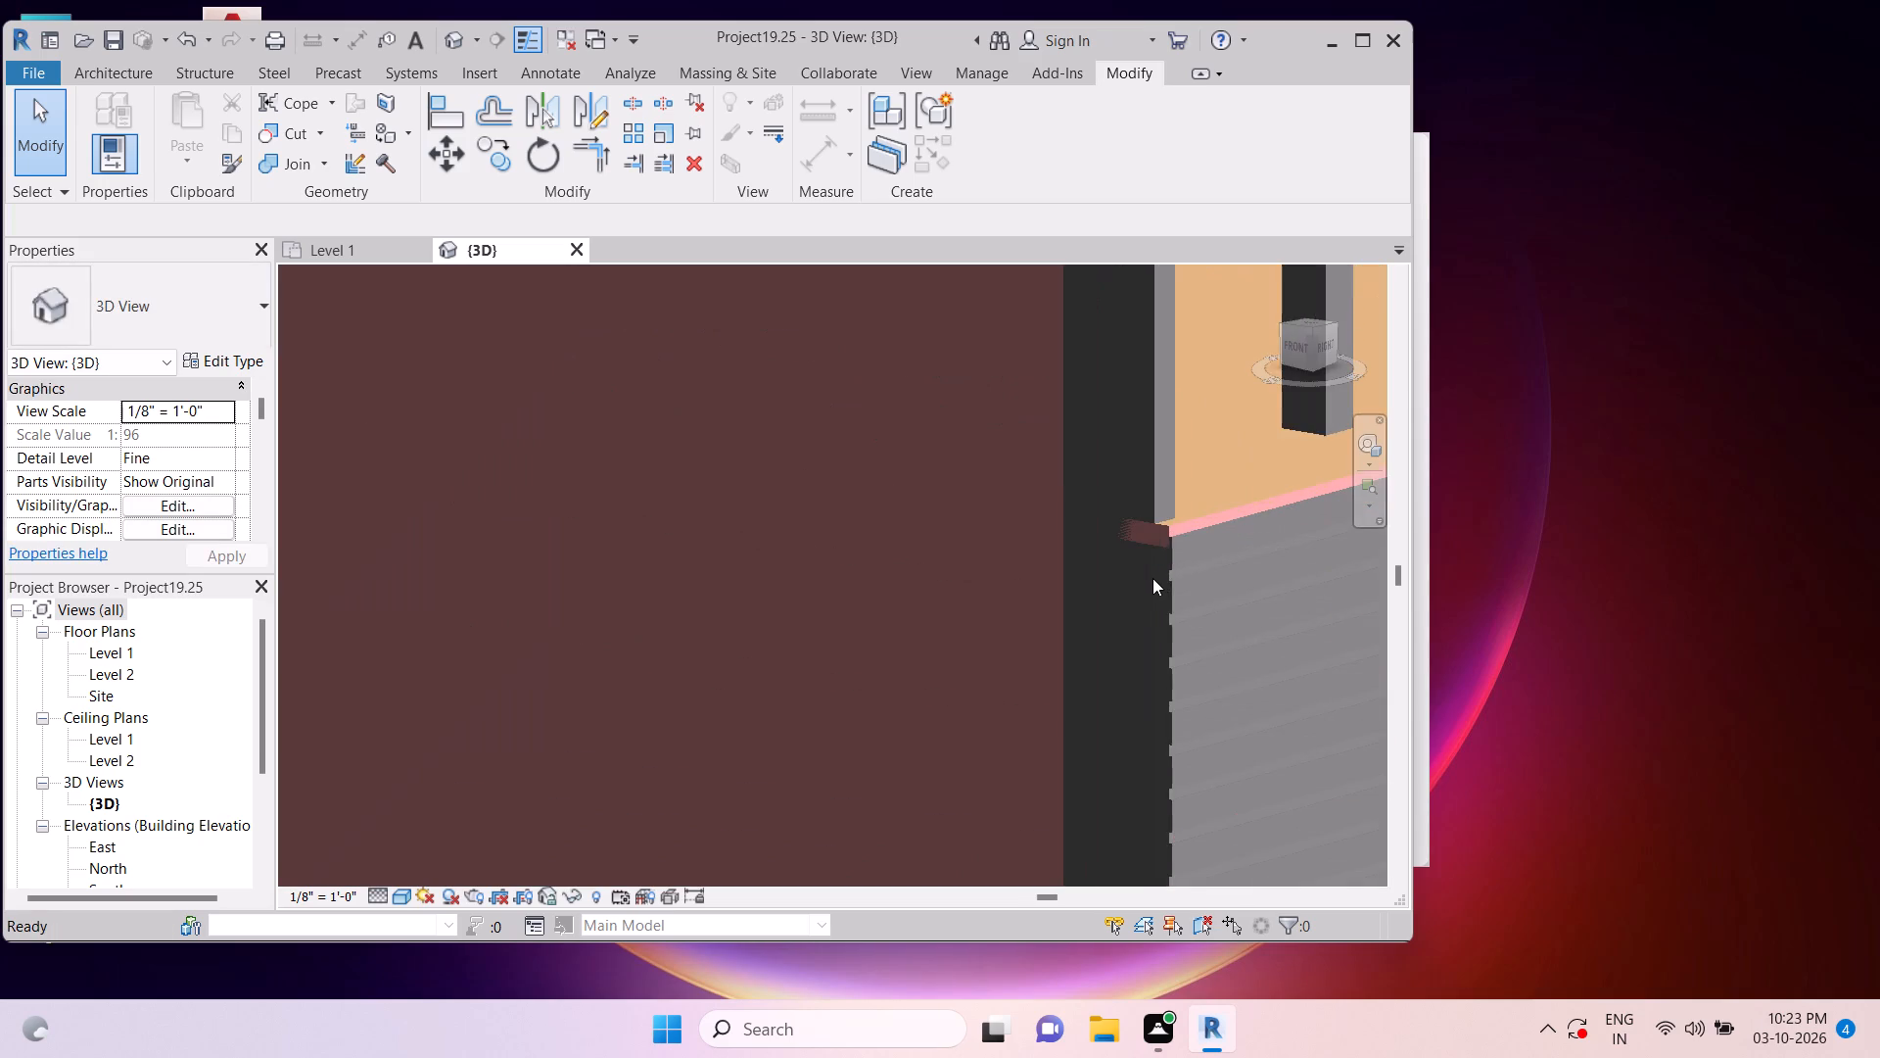
key("Escape")
key("Escape")
key("Escape")
scroll(1159, 570, "up", 1)
scroll(1159, 570, "down", 20)
scroll(1159, 570, "down", 4)
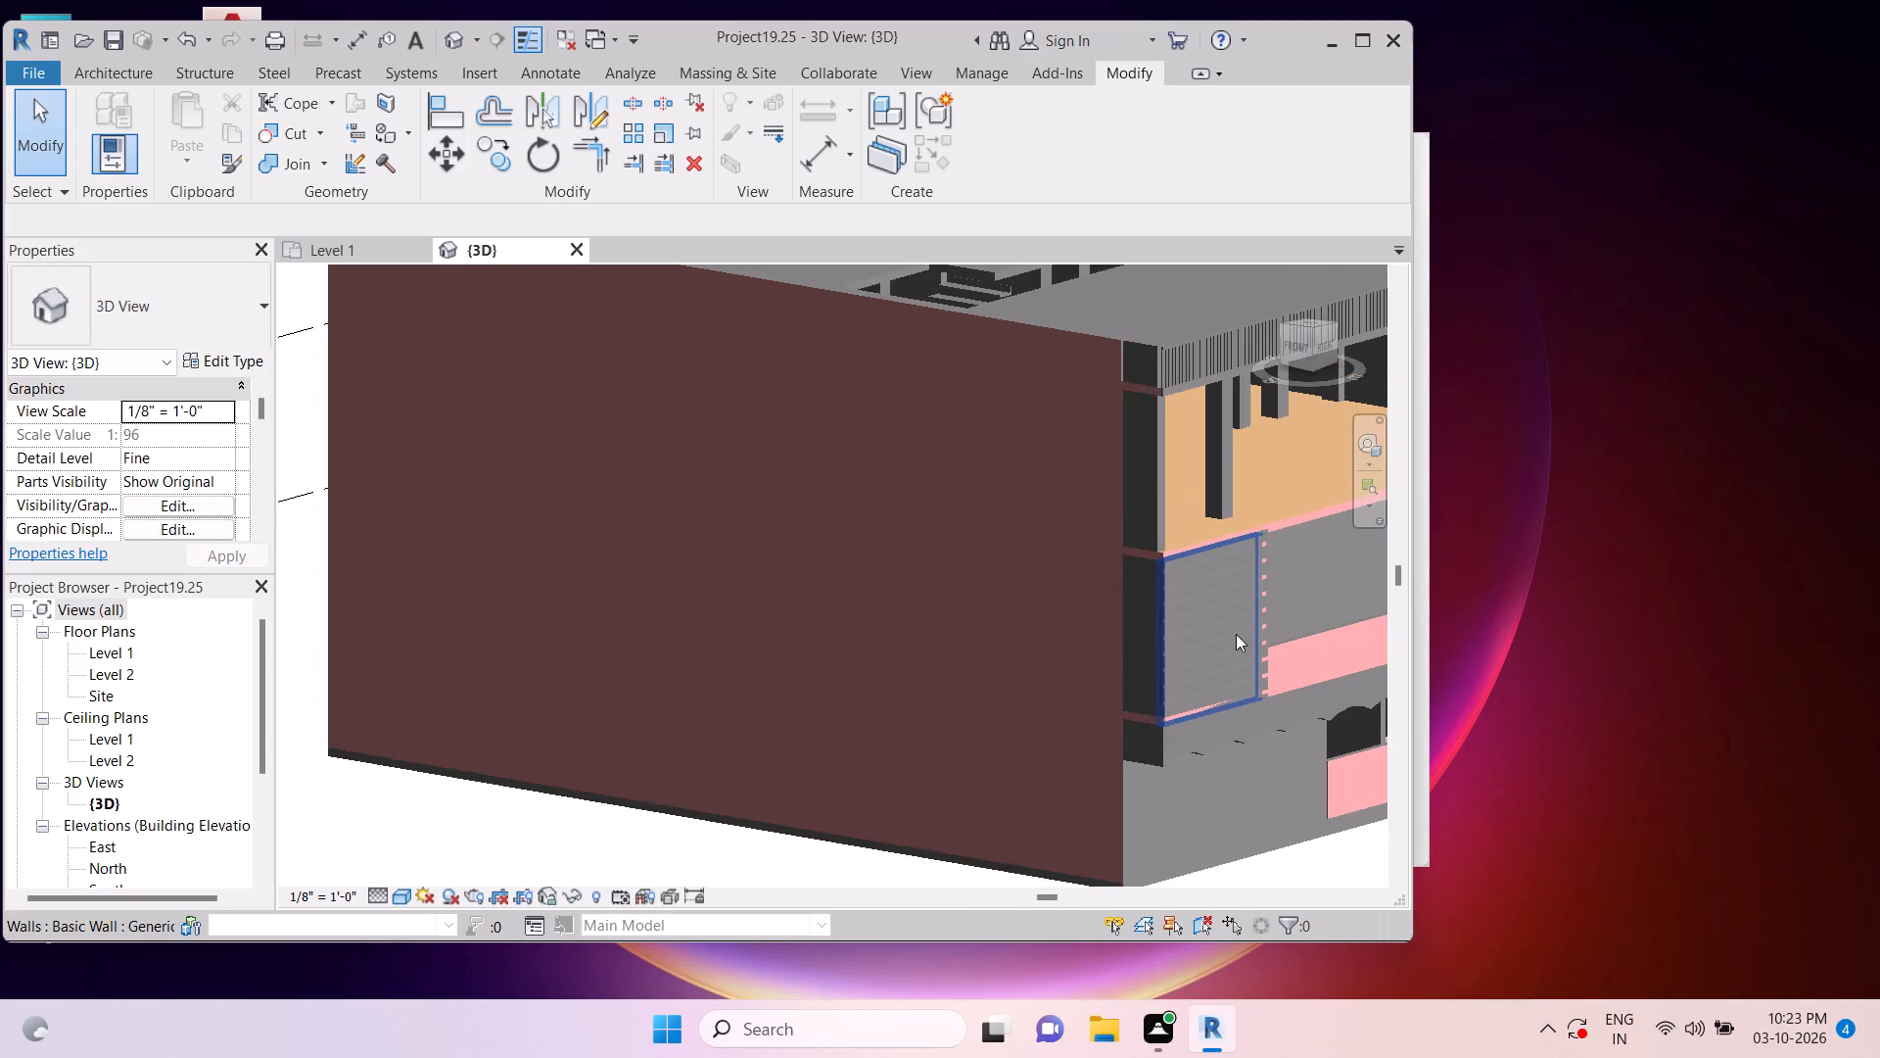
Examine the whole right facade, including the grooved panel and the wall behind the balcony, from an angled 3D view.
middle_click_drag(1249, 663, 972, 670, "shift")
scroll(1083, 546, "up", 5)
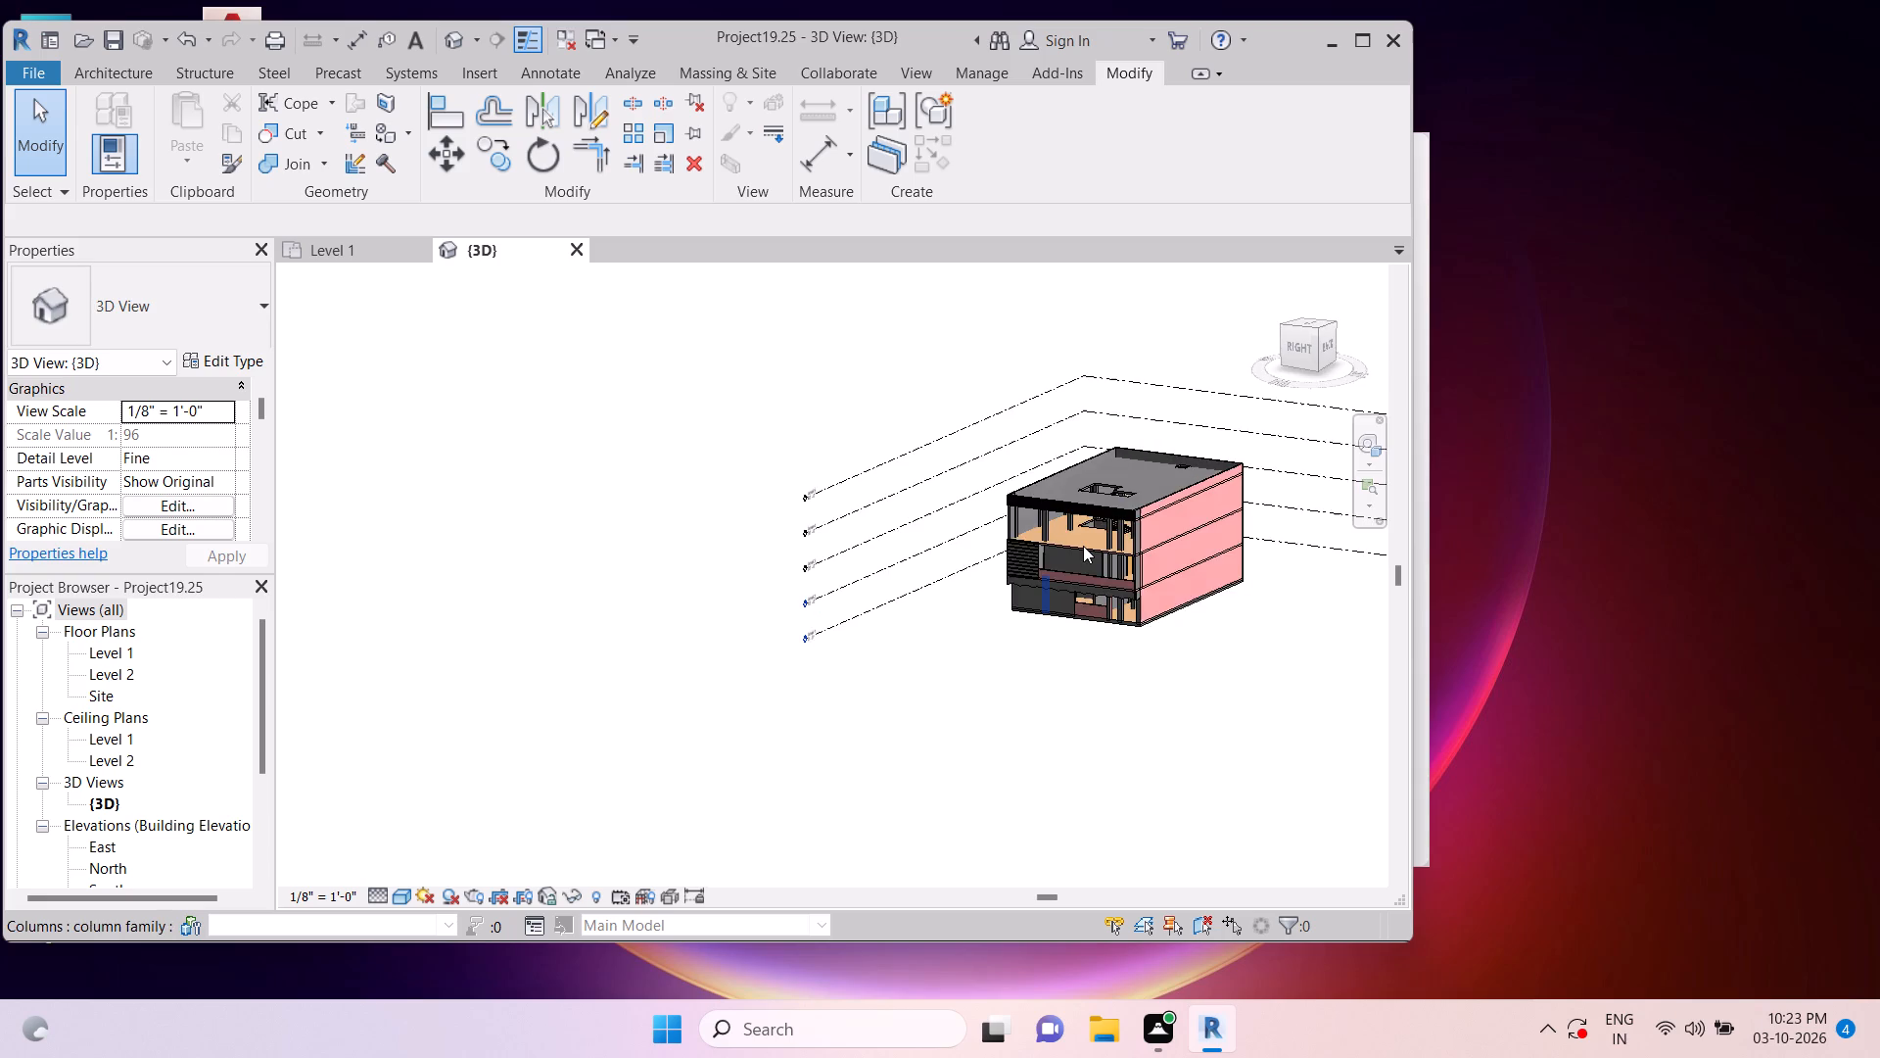
scroll(1083, 546, "up", 4)
scroll(1121, 562, "up", 1, "shift")
middle_click_drag(1119, 562, 1107, 579, "shift")
key("Escape")
key("Escape")
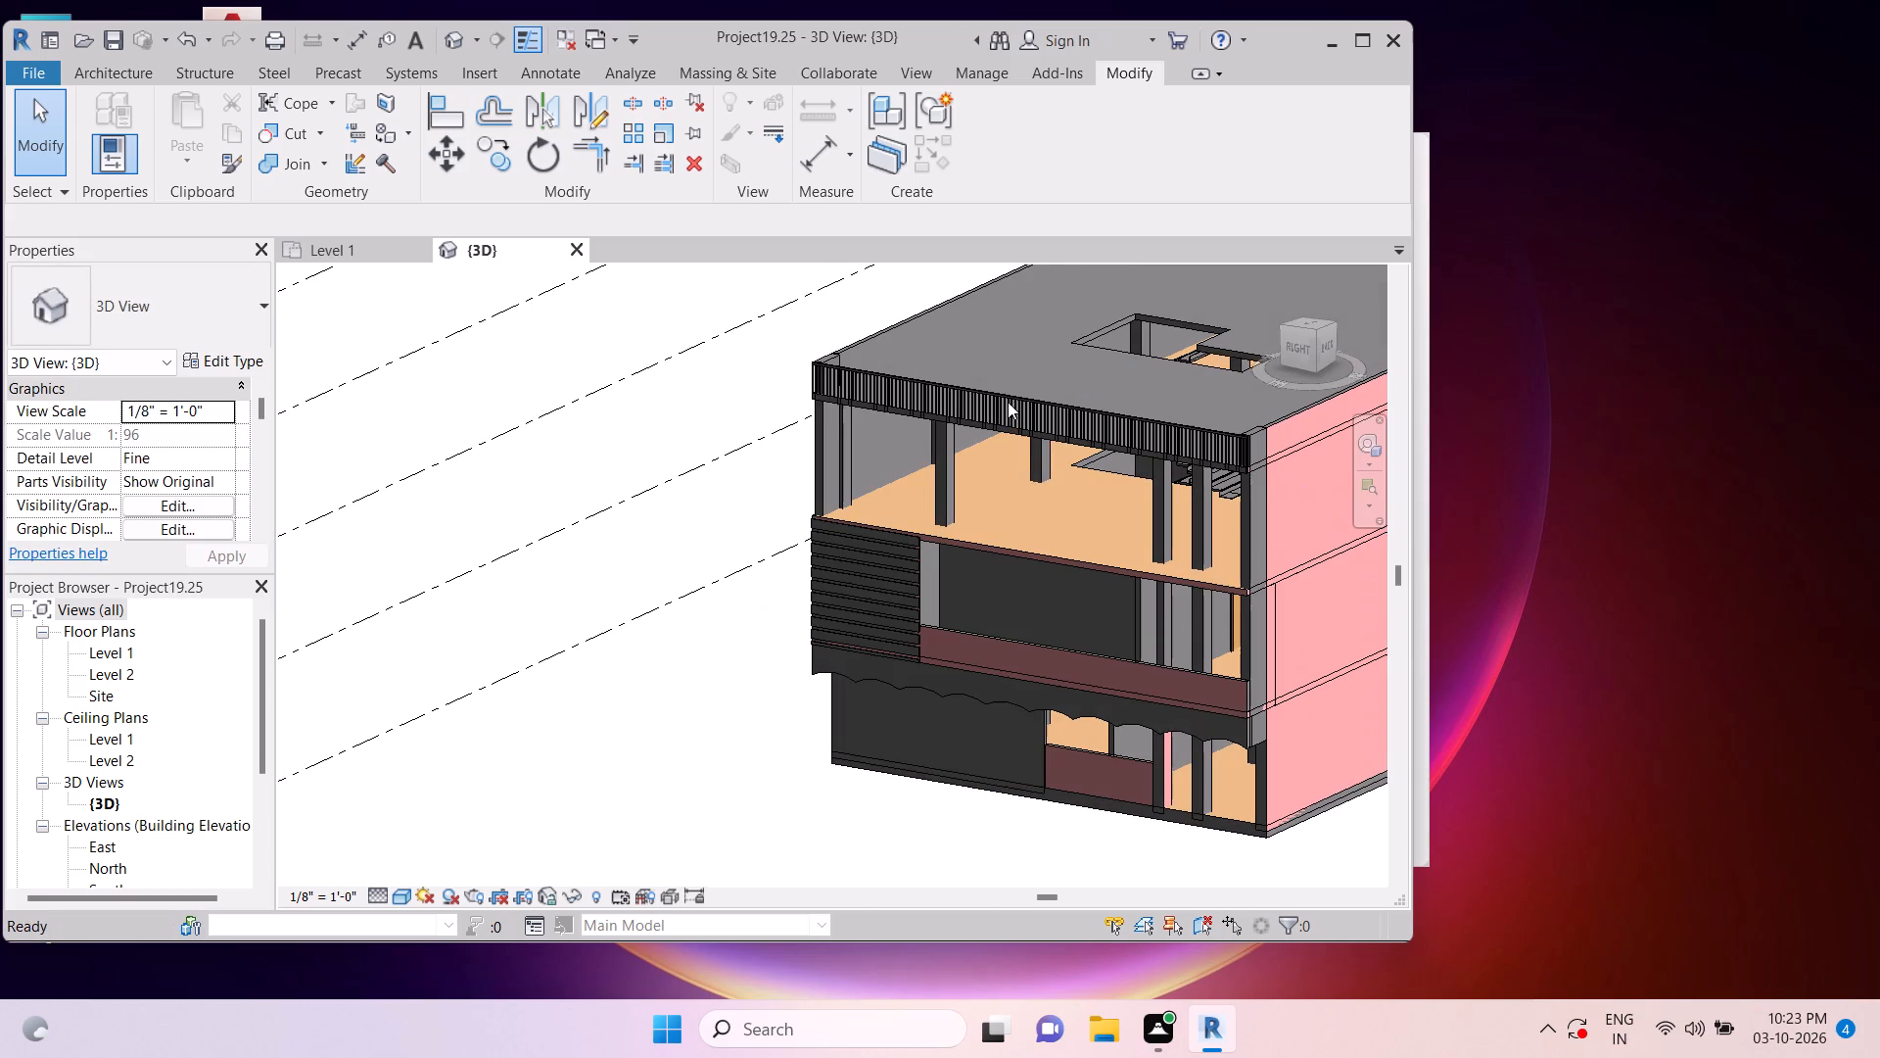
middle_click_drag(1202, 469, 1183, 505)
key("Escape")
key("Escape")
scroll(979, 594, "up", 4)
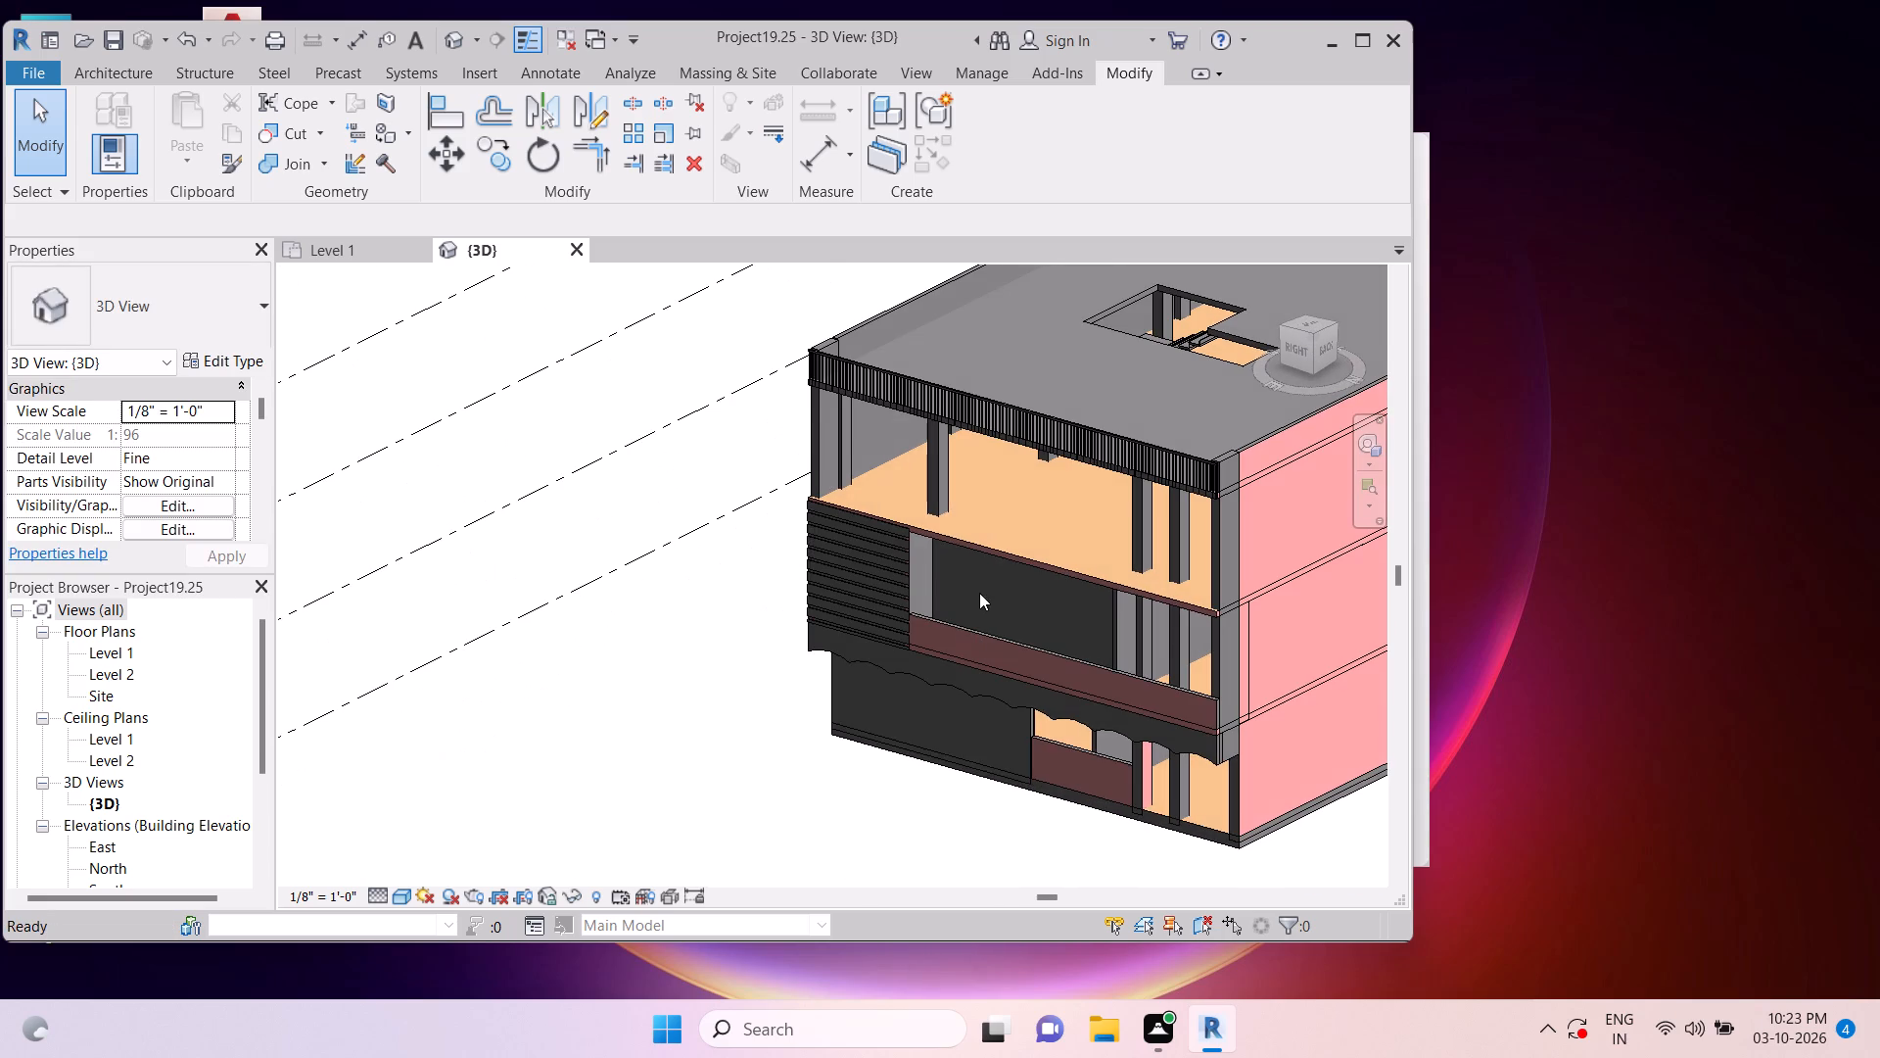
scroll(1081, 656, "down", 3)
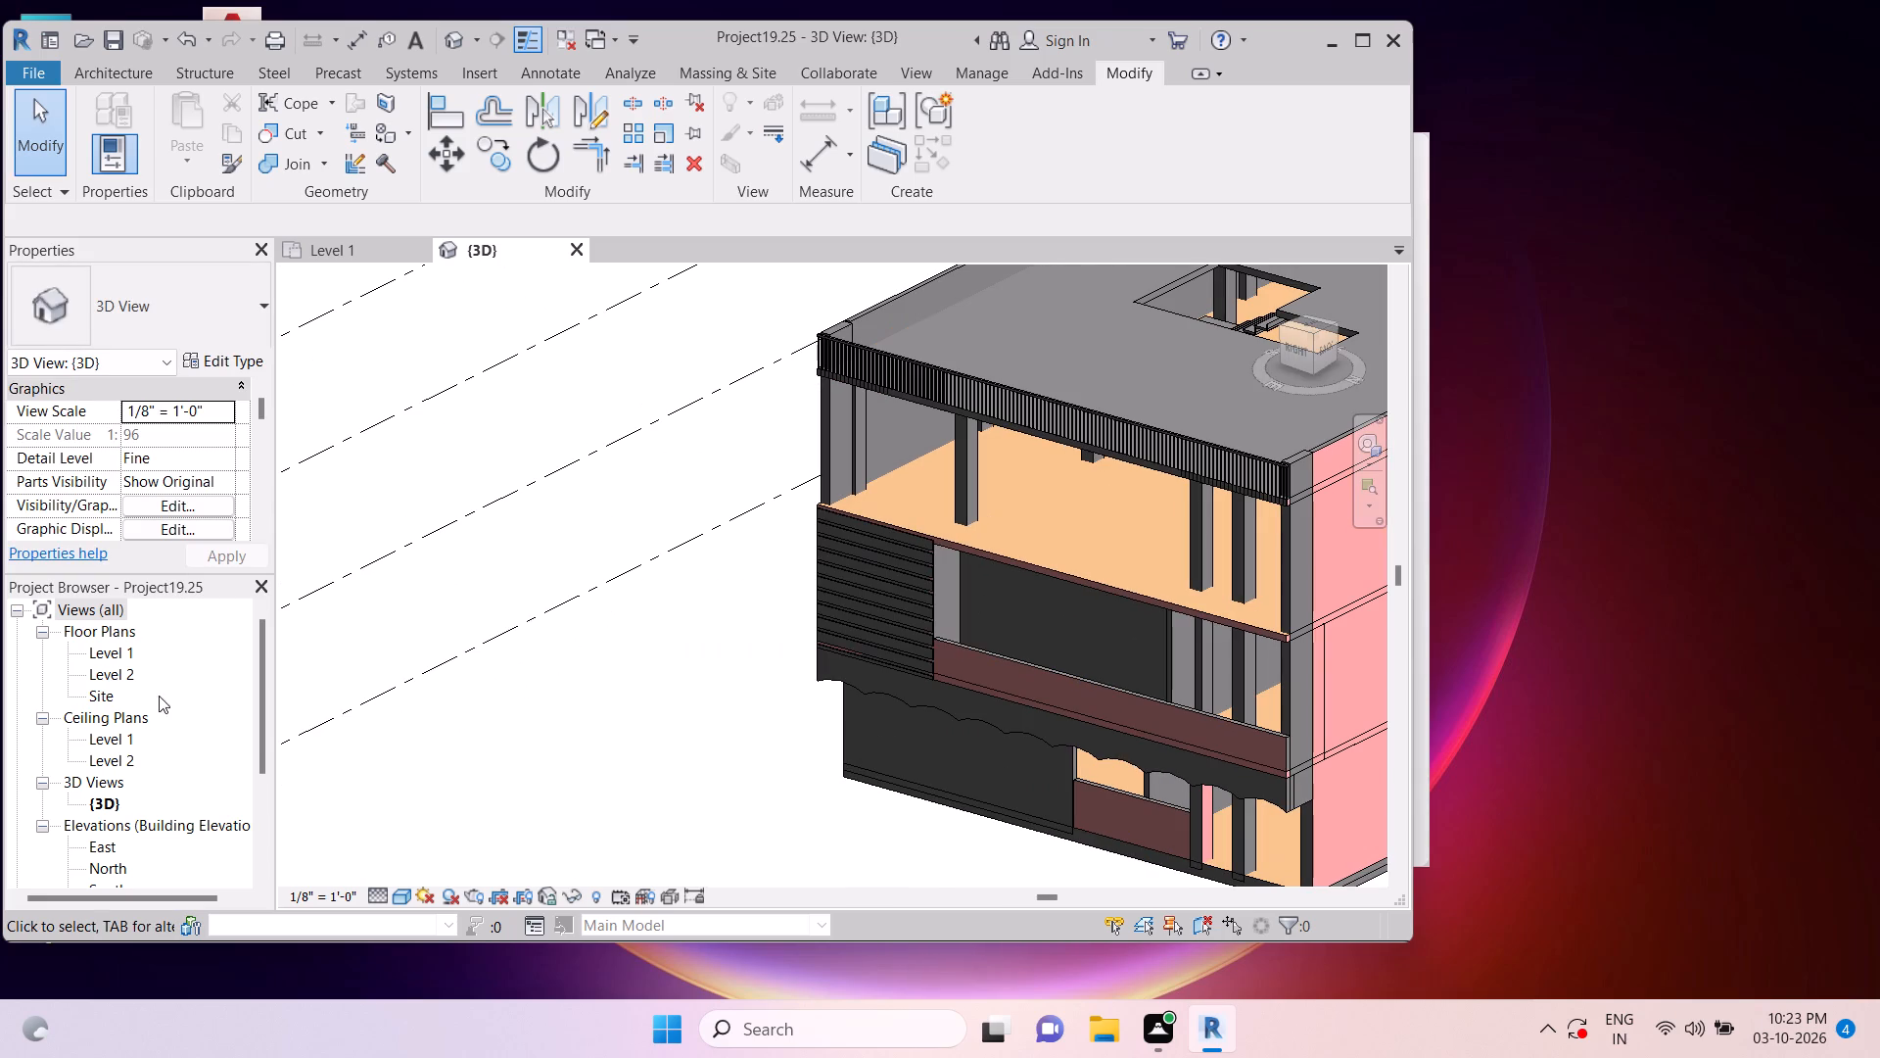
Open the Level 2 ceiling plan and bring the outer room wall between grids 7 and 9 into view.
double_click(124, 761)
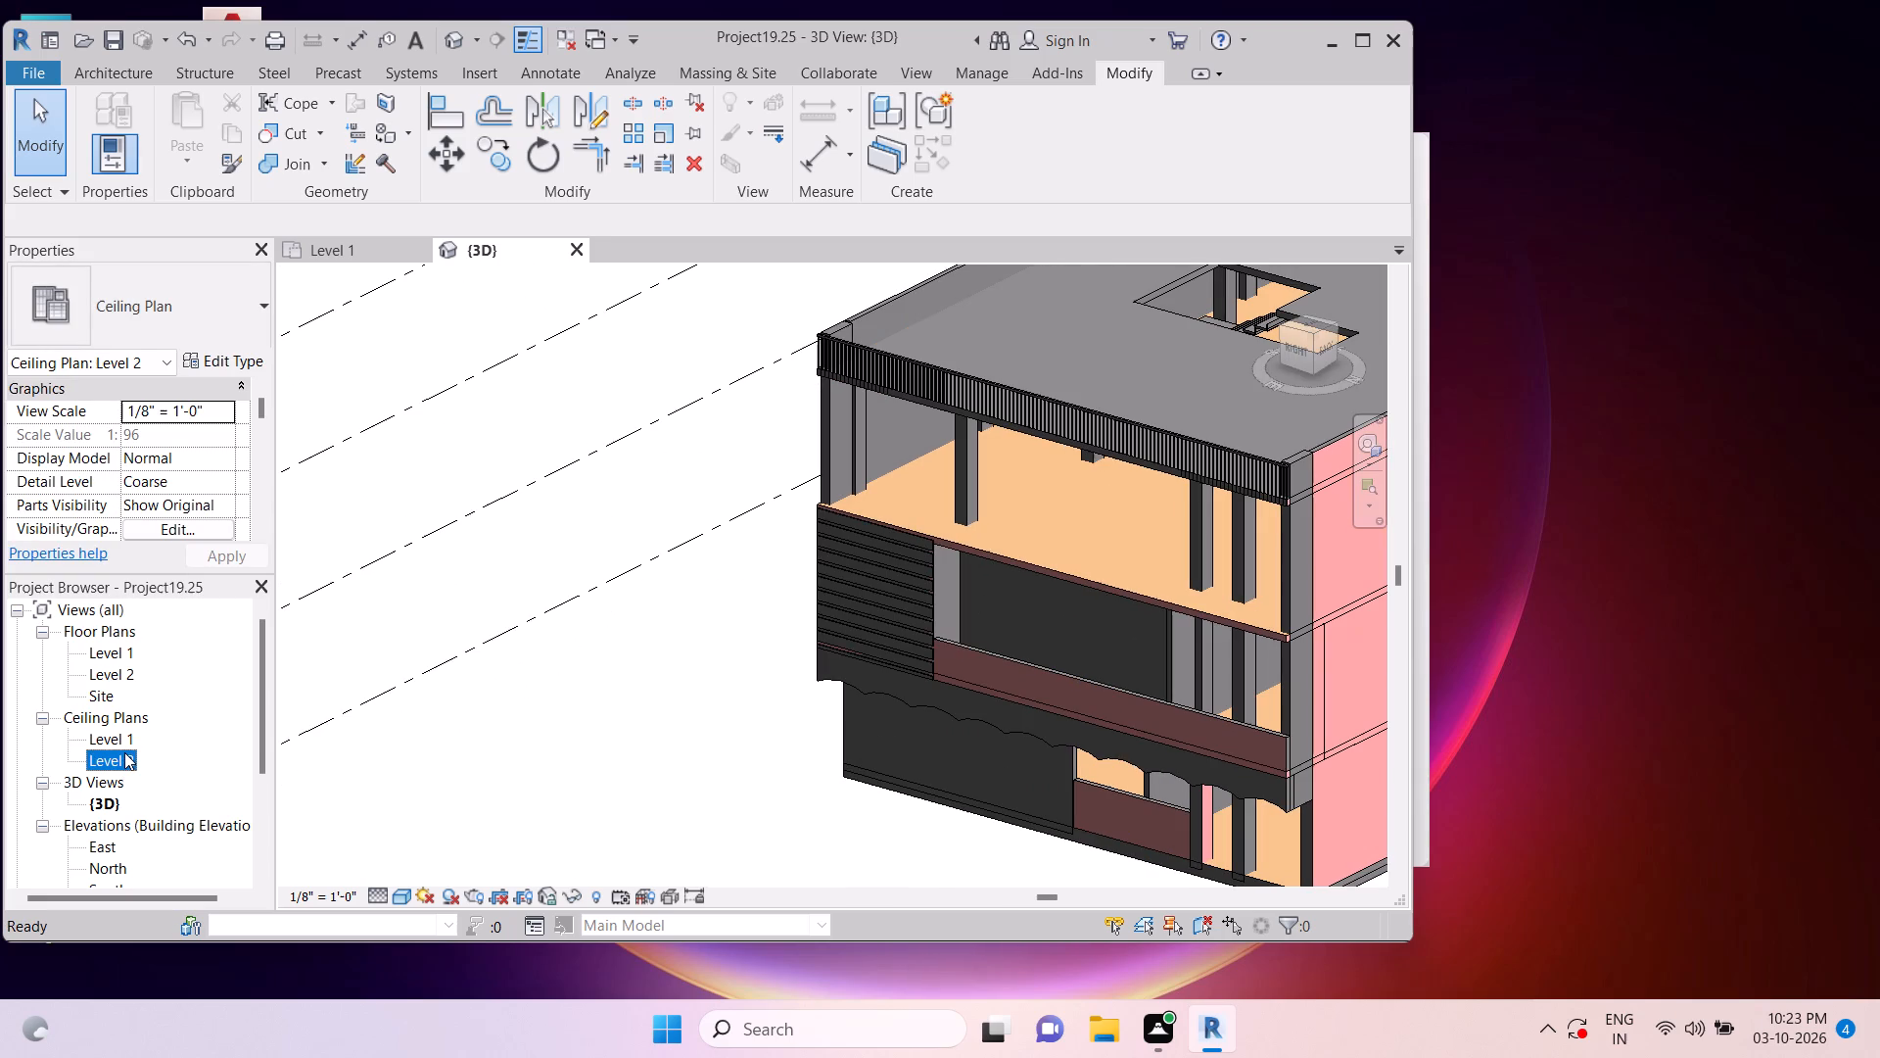
scroll(940, 586, "up", 8)
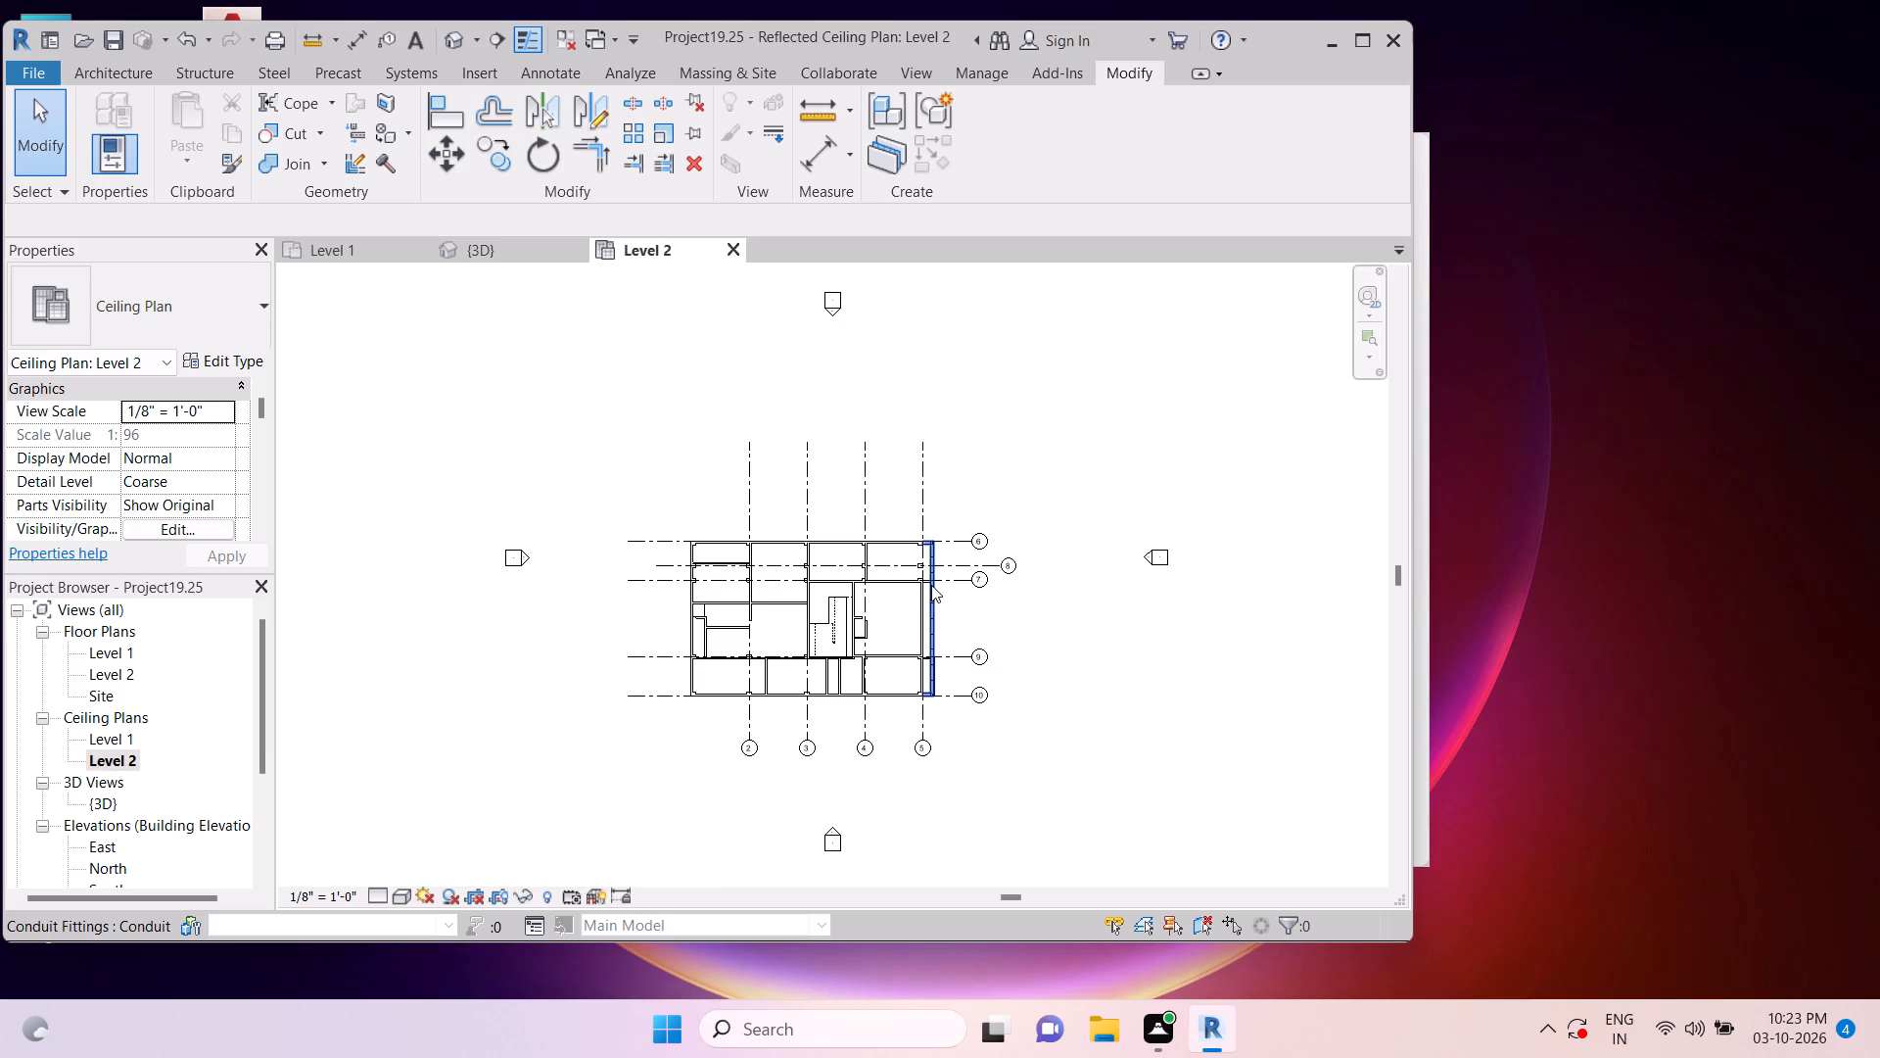
scroll(931, 585, "up", 6)
middle_click_drag(1050, 632, 1079, 529)
scroll(1080, 522, "down", 4)
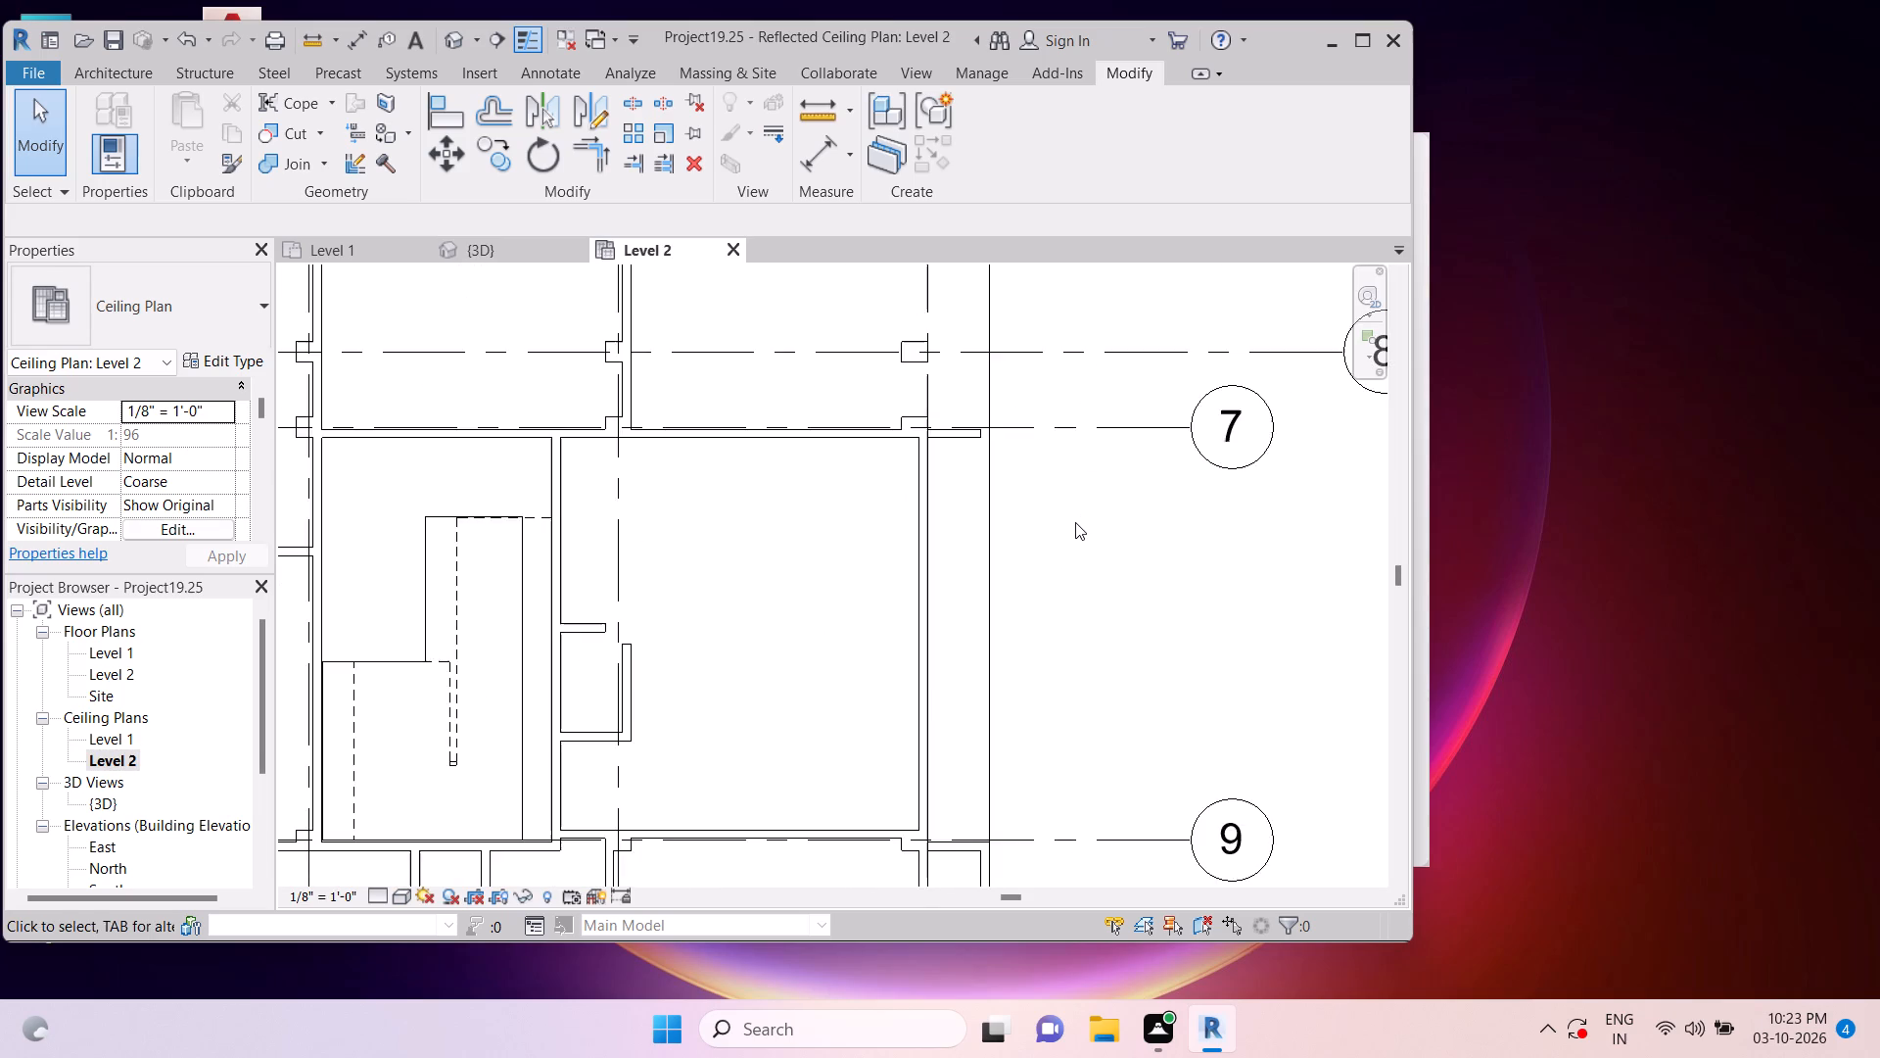
key("Escape")
key("Escape")
Place a 34" x 36" double casement window with 3' 0" sill height in the outer room wall between grids 7 and 9.
left_click(147, 71)
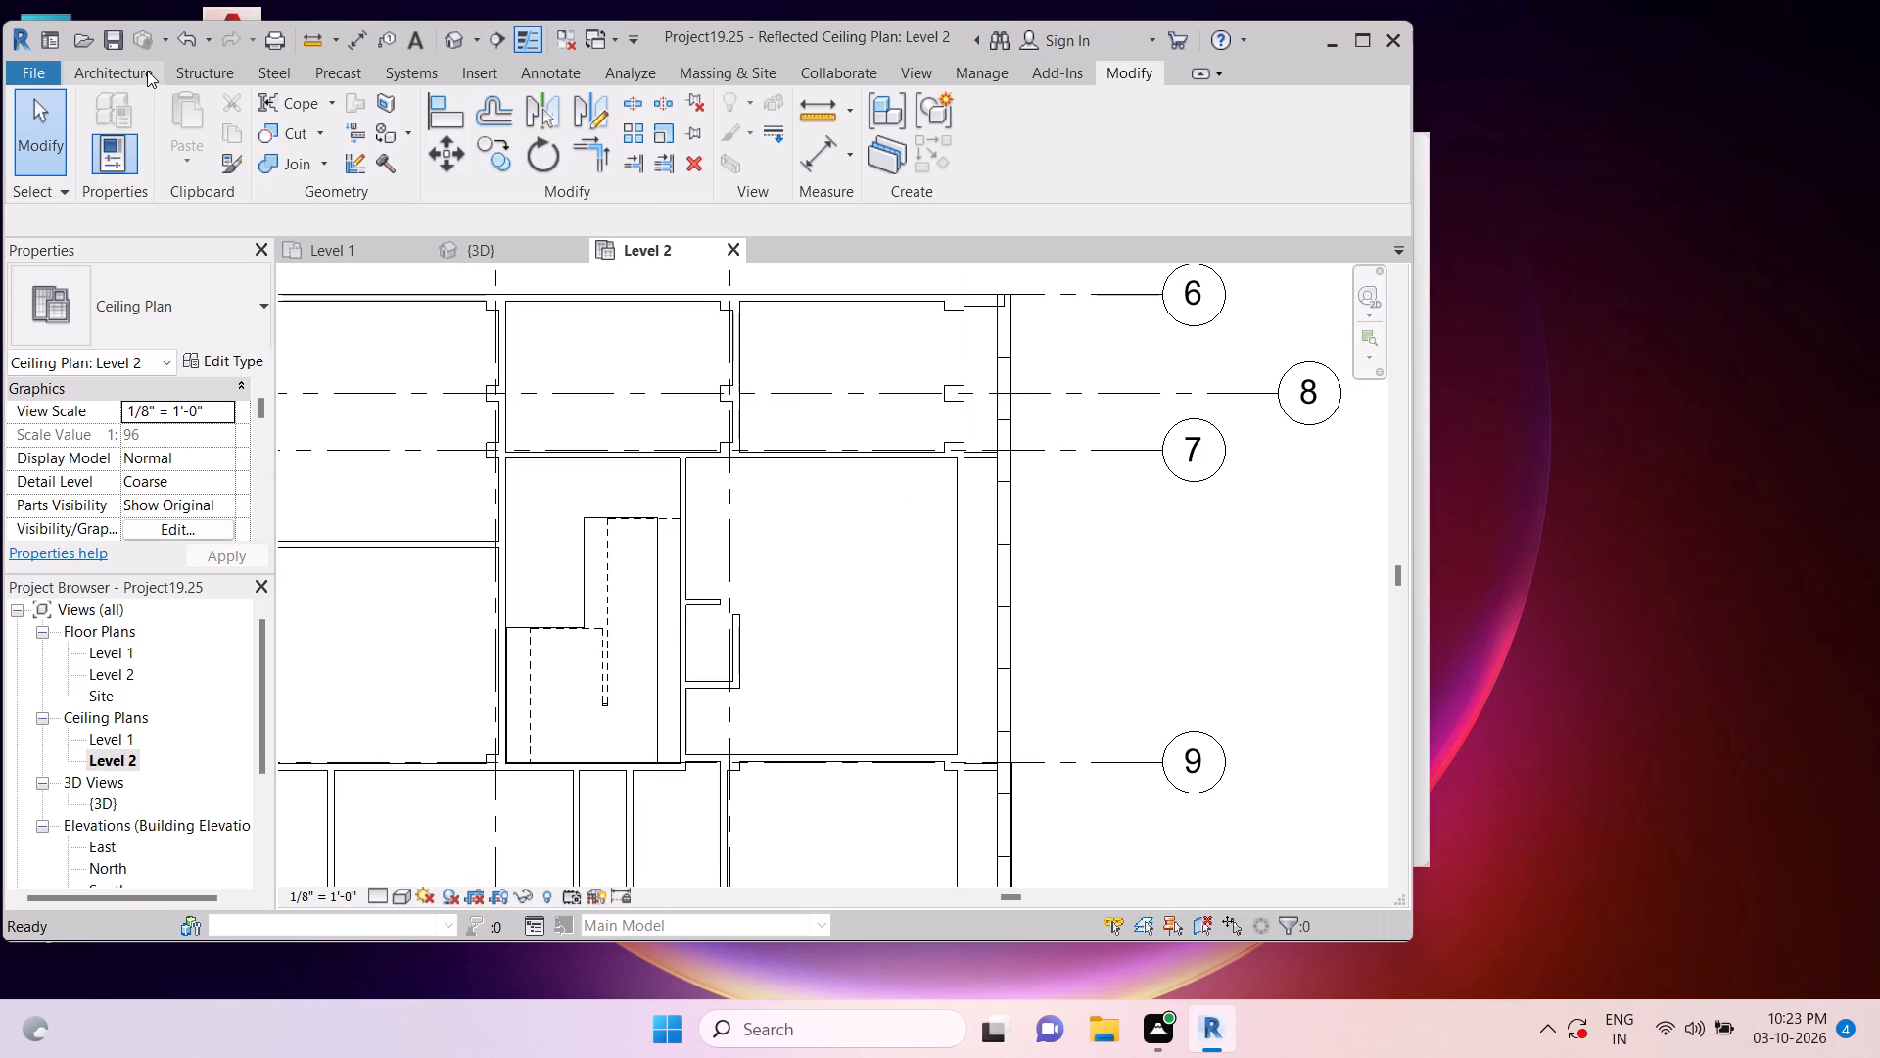
left_click(230, 112)
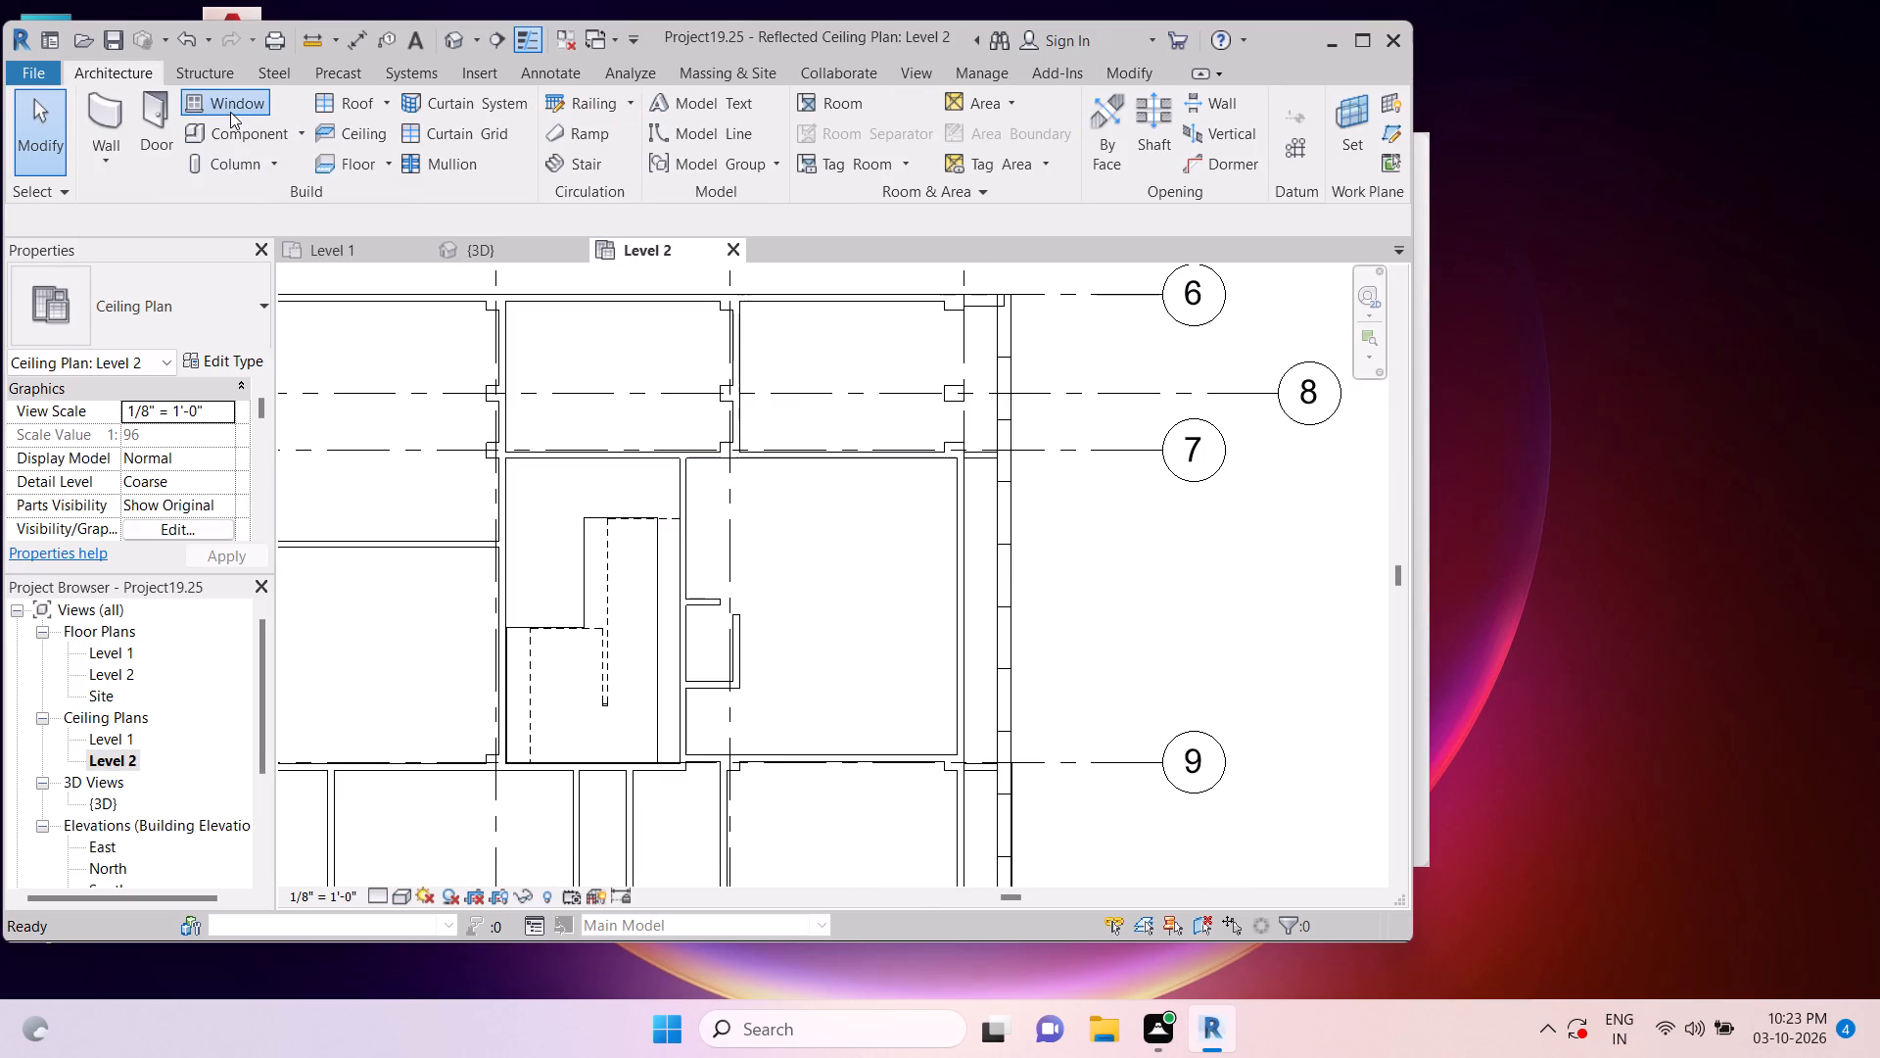
left_click(182, 298)
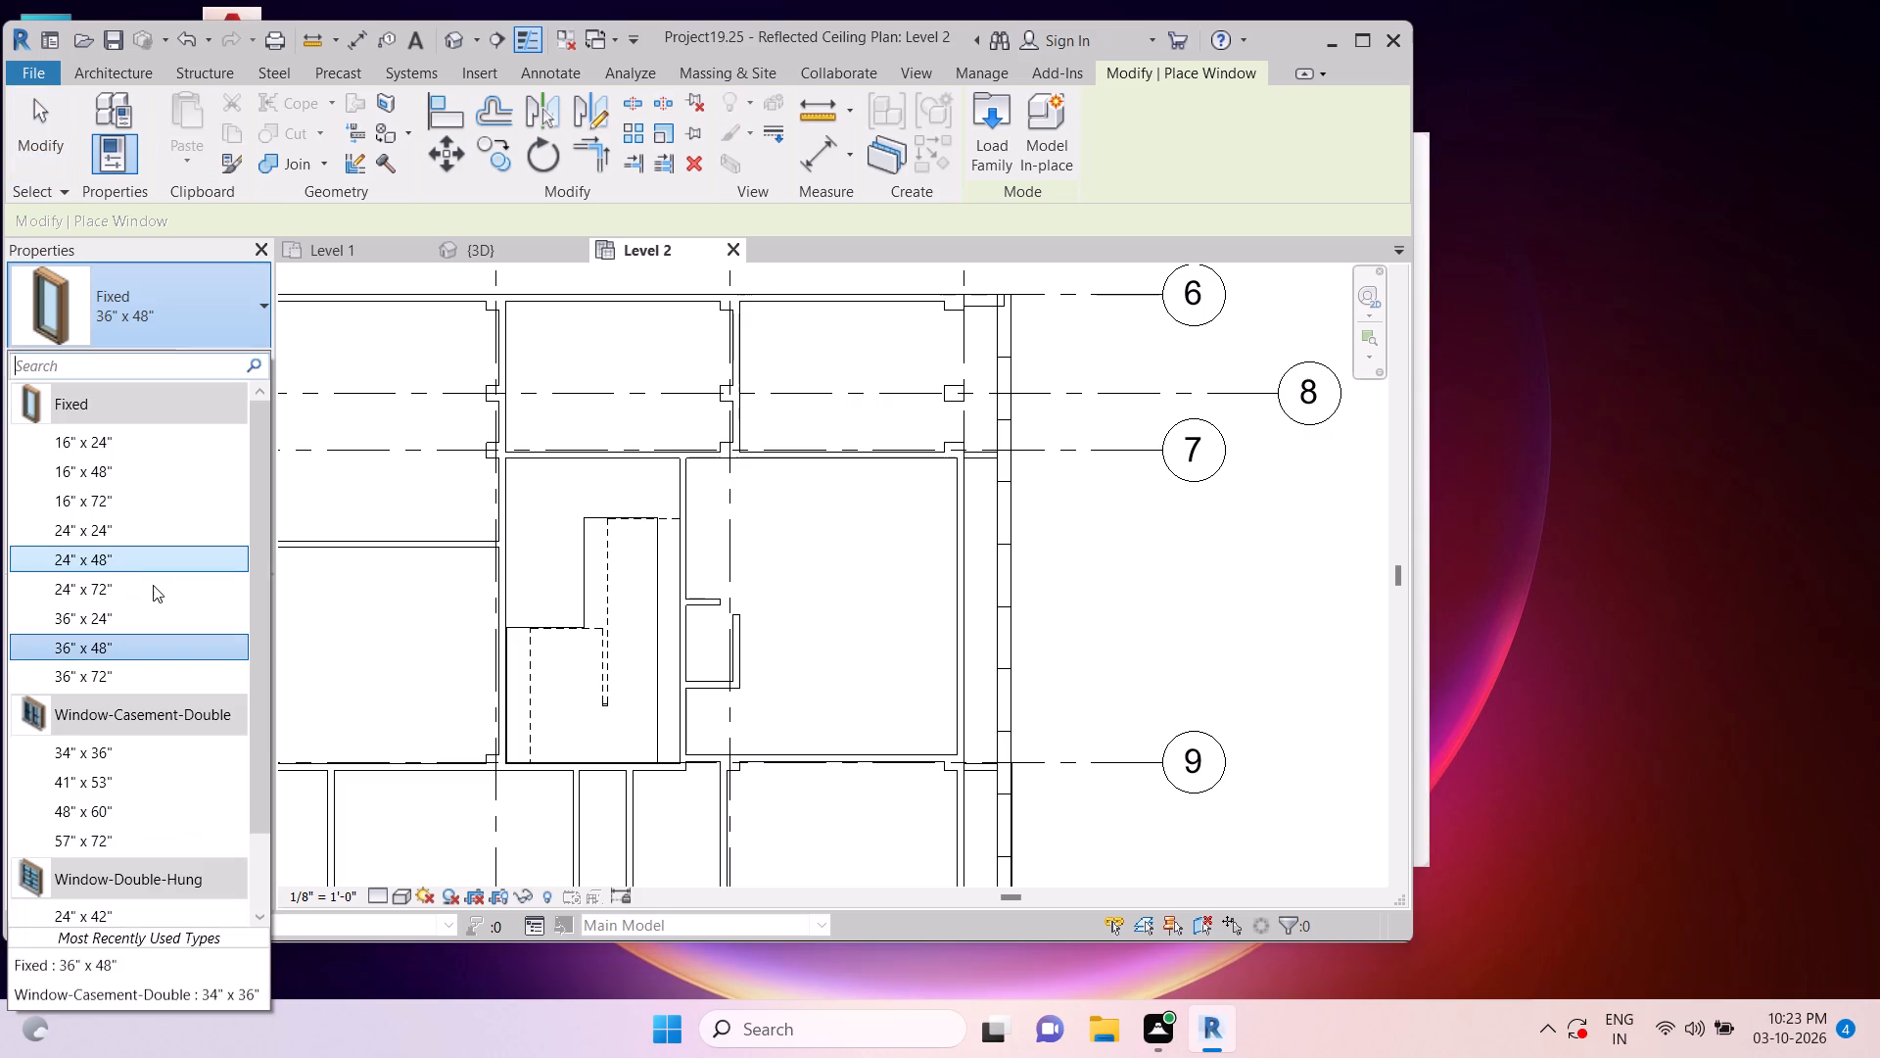
left_click(89, 745)
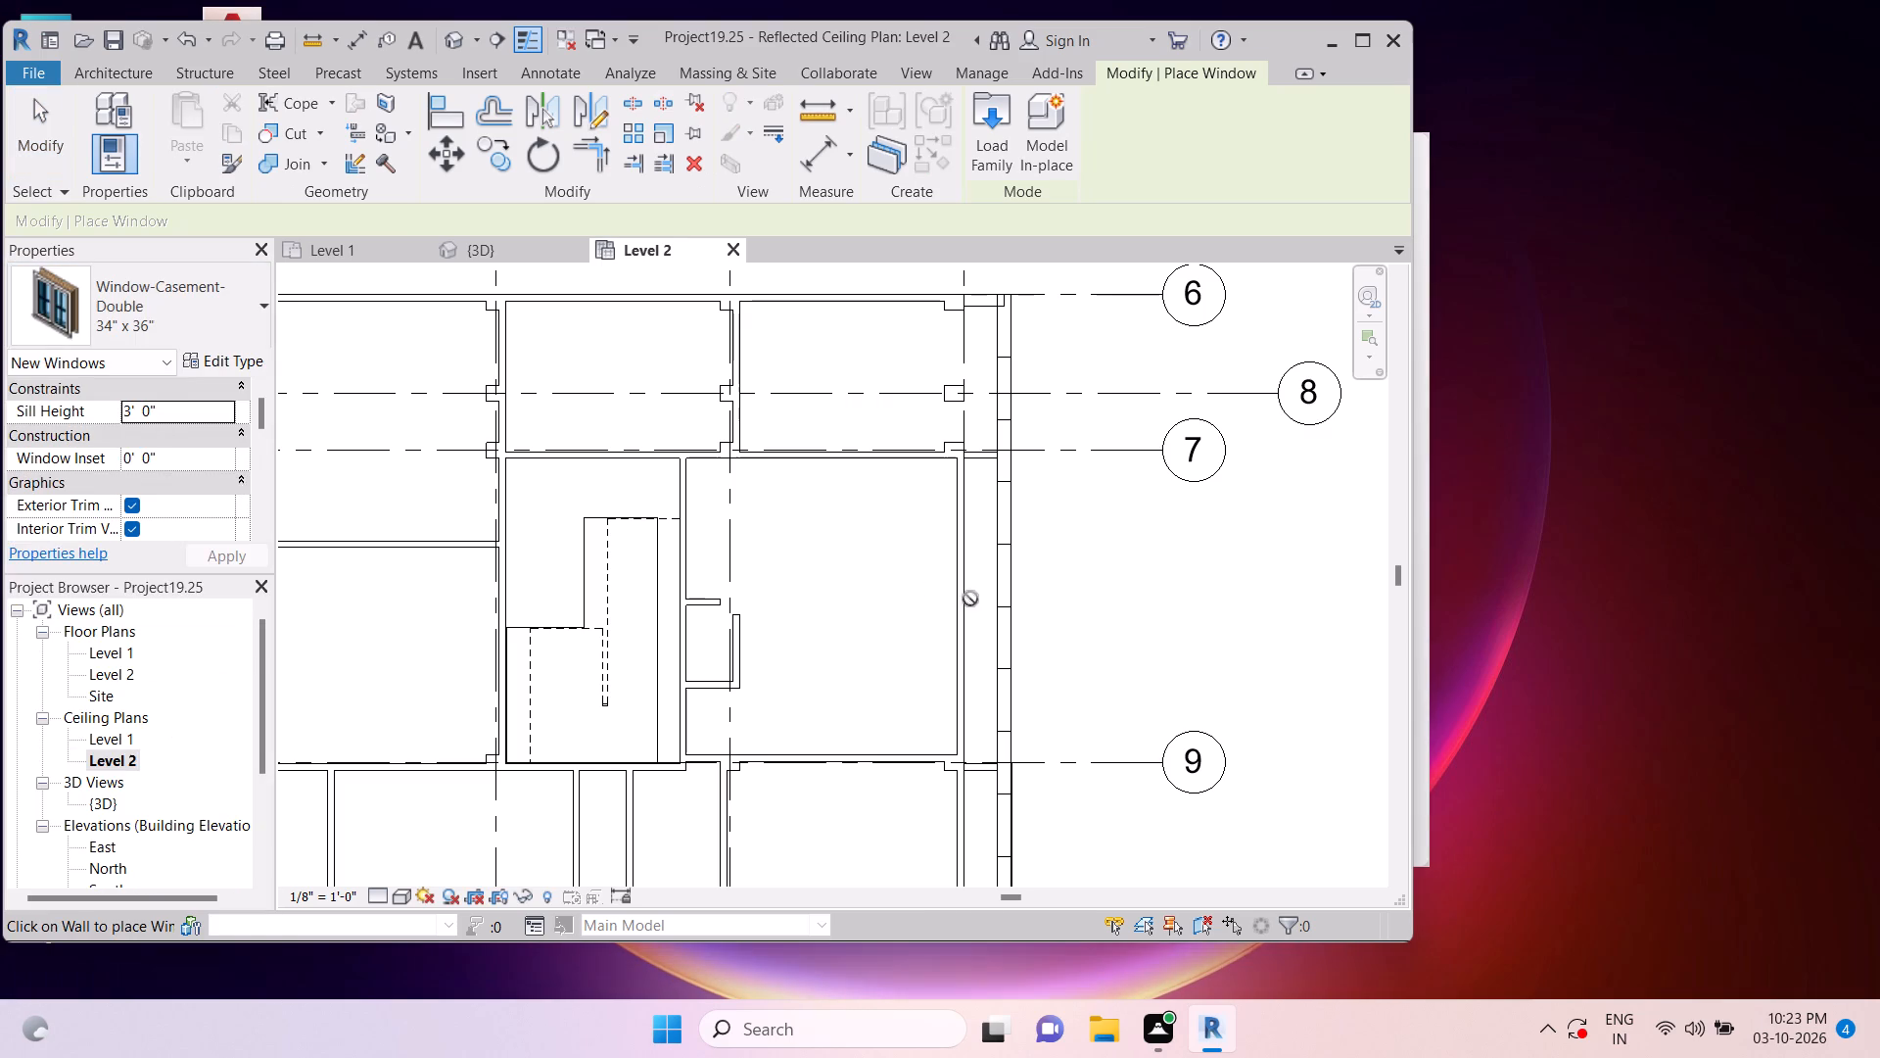
scroll(961, 556, "up", 4)
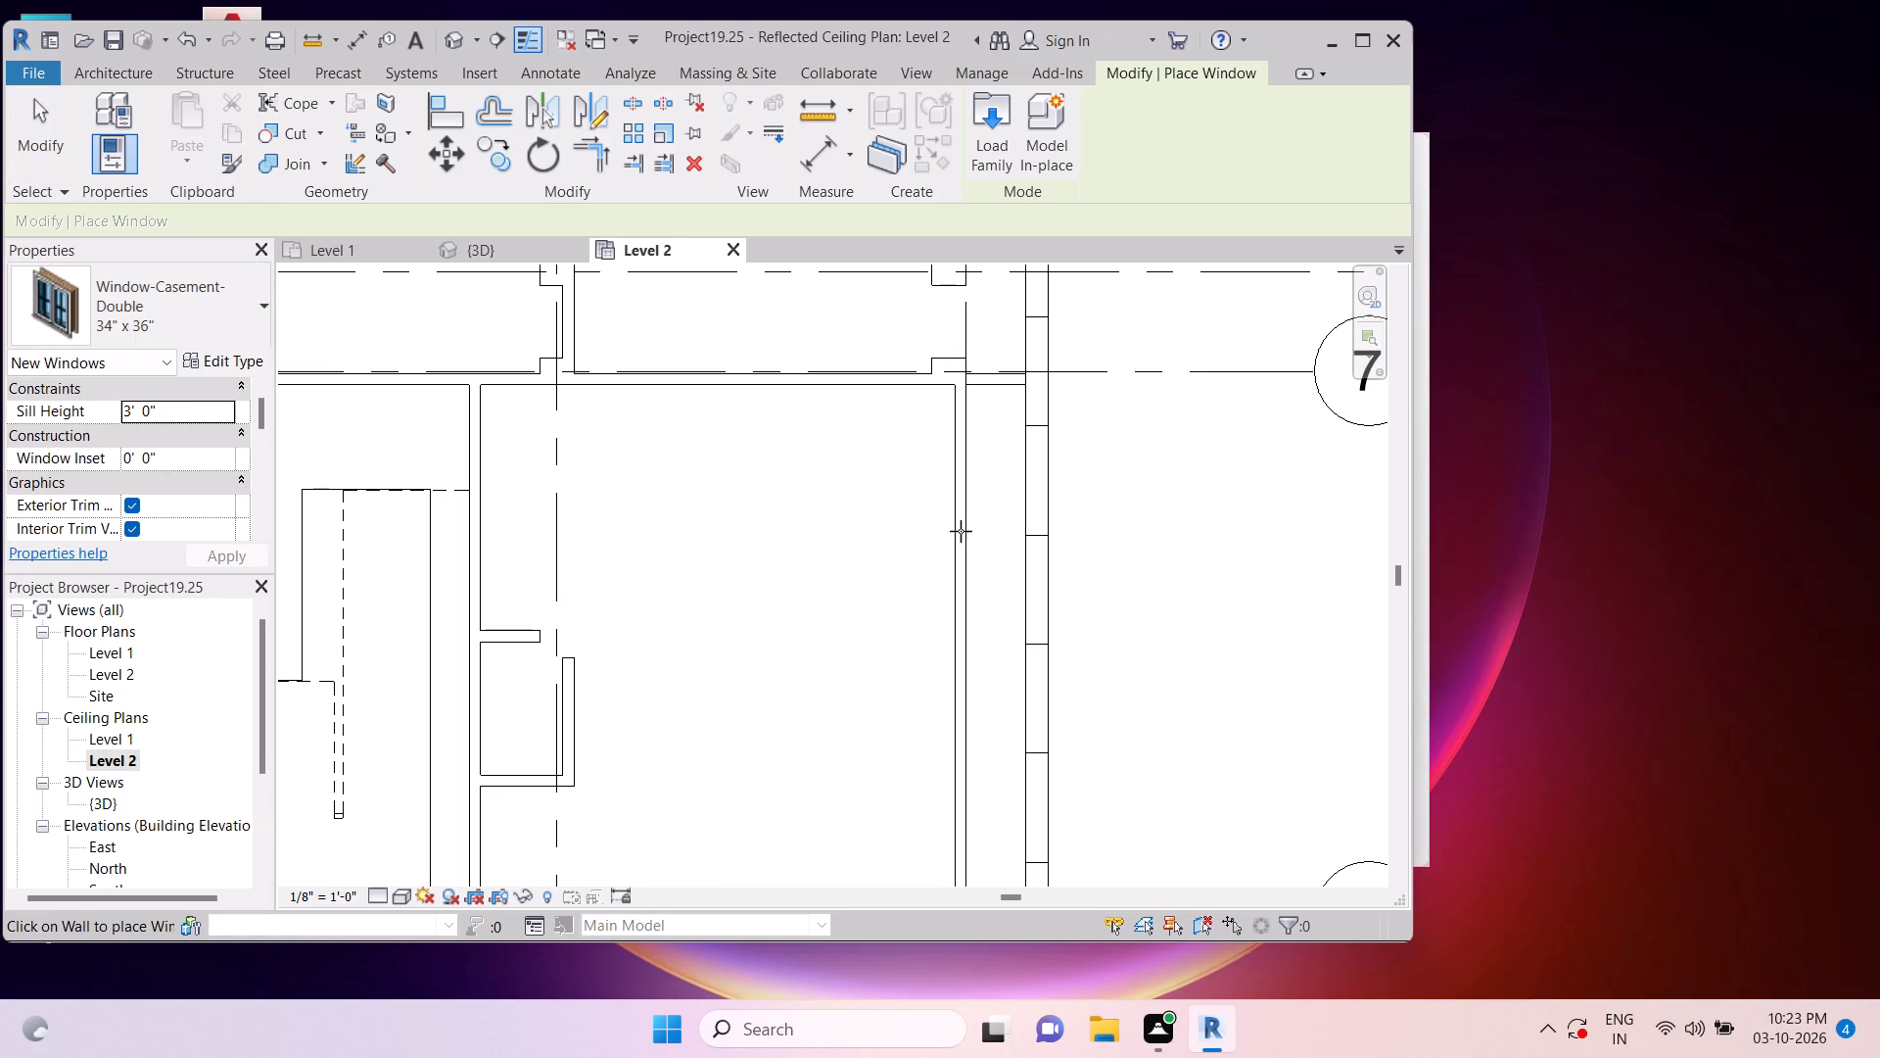
scroll(961, 474, "down", 4)
middle_click_drag(963, 691, 982, 566)
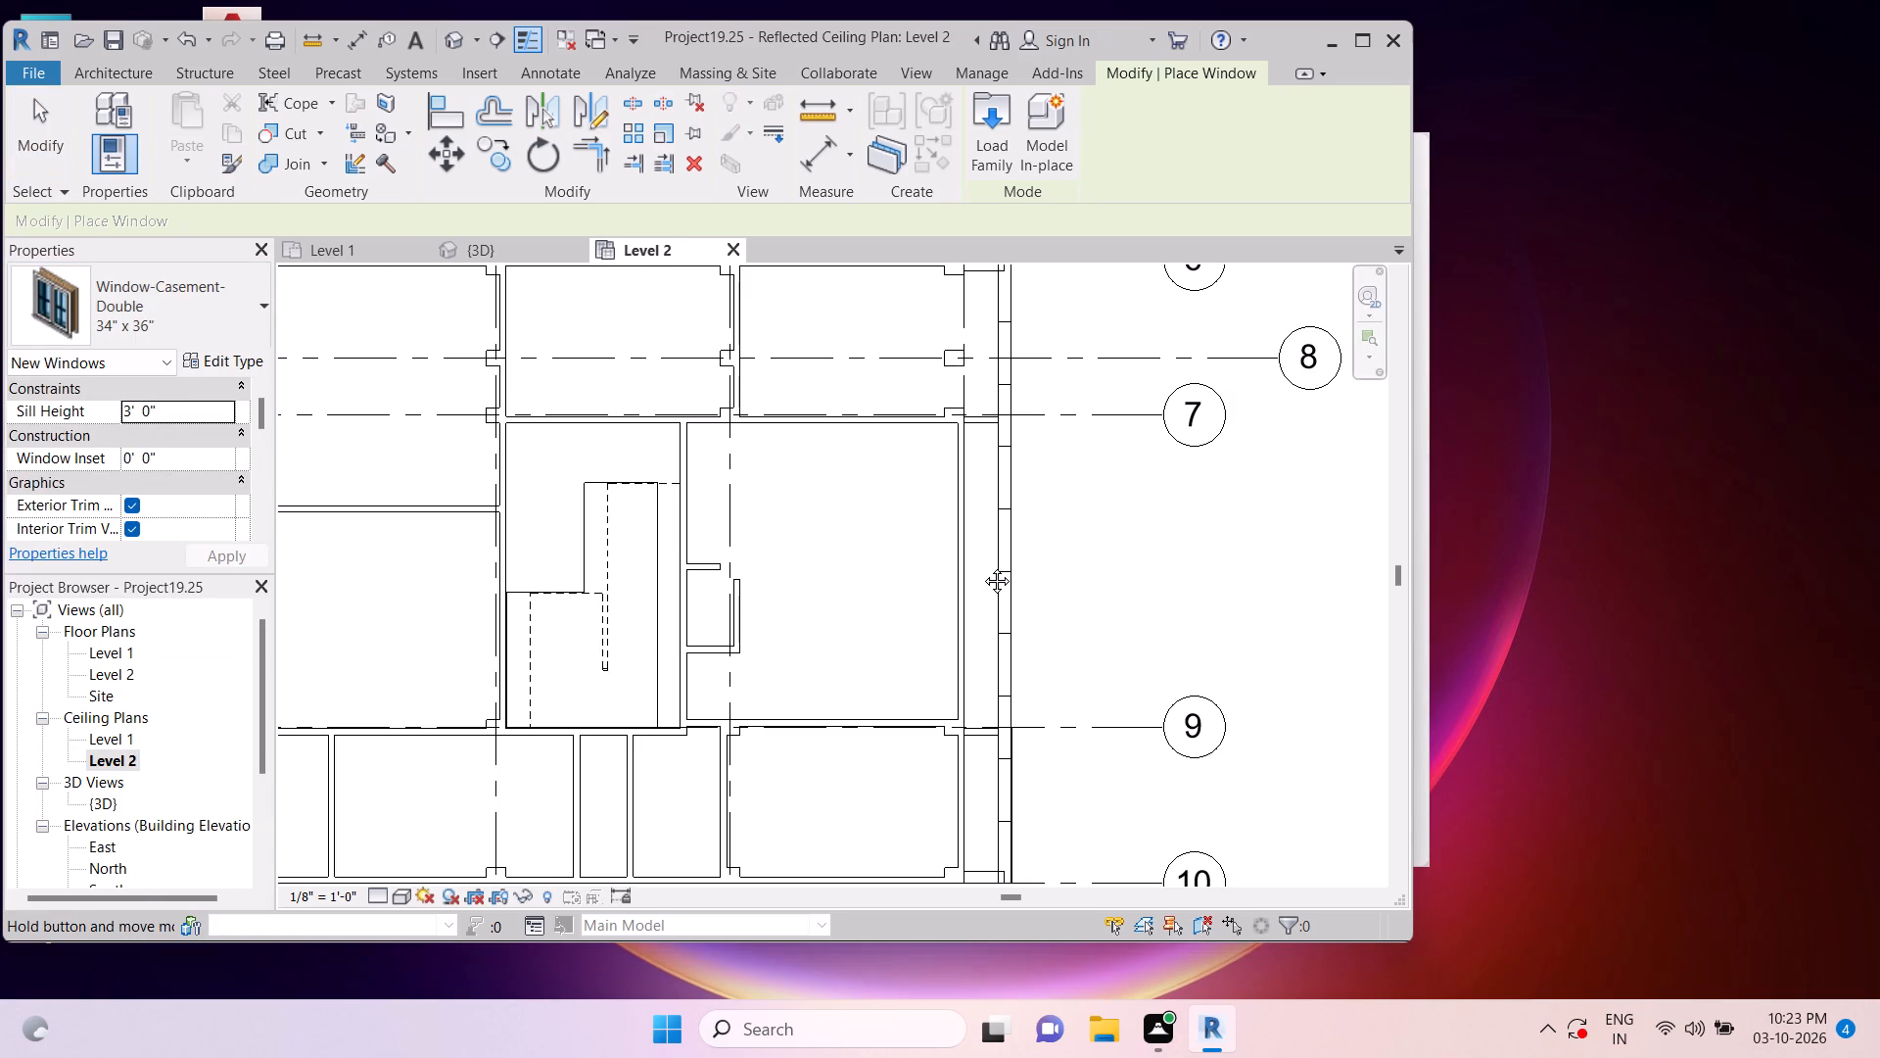
middle_click_drag(982, 566, 1002, 644)
scroll(996, 618, "up", 4)
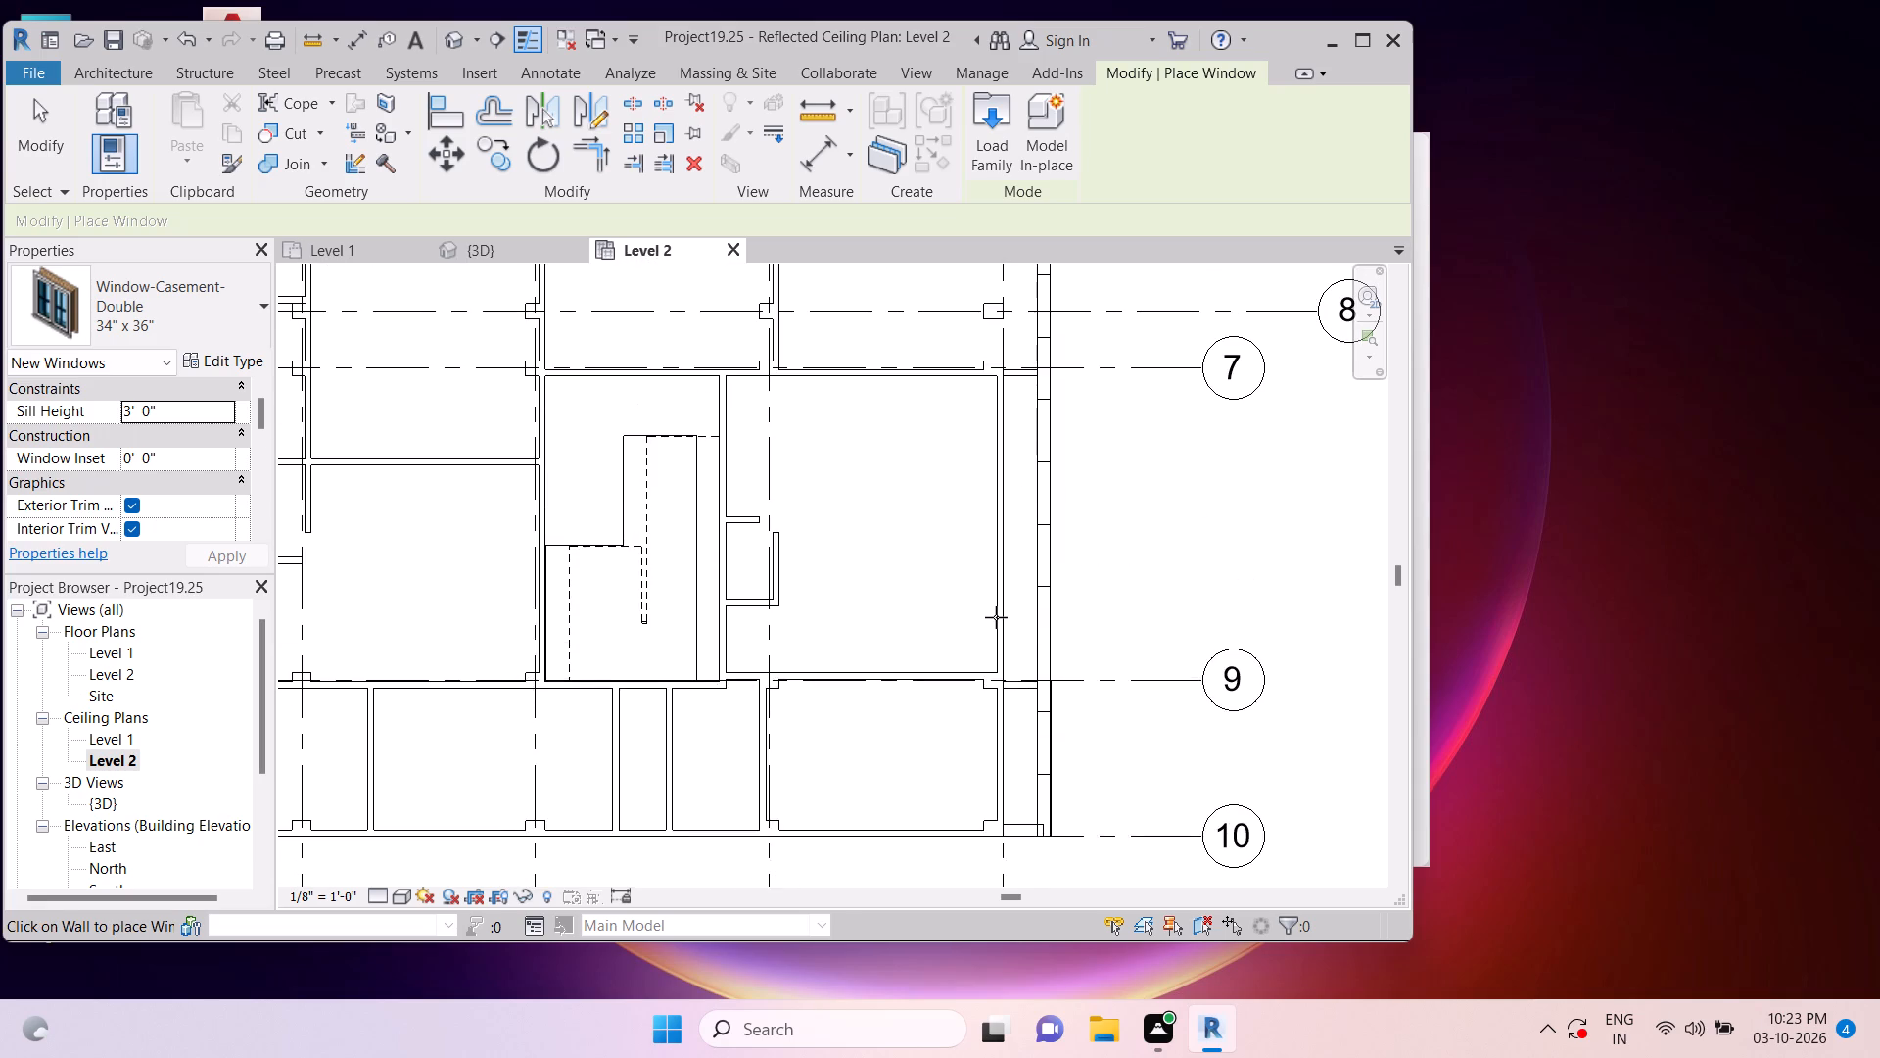
scroll(996, 617, "up", 4)
left_click(1007, 613)
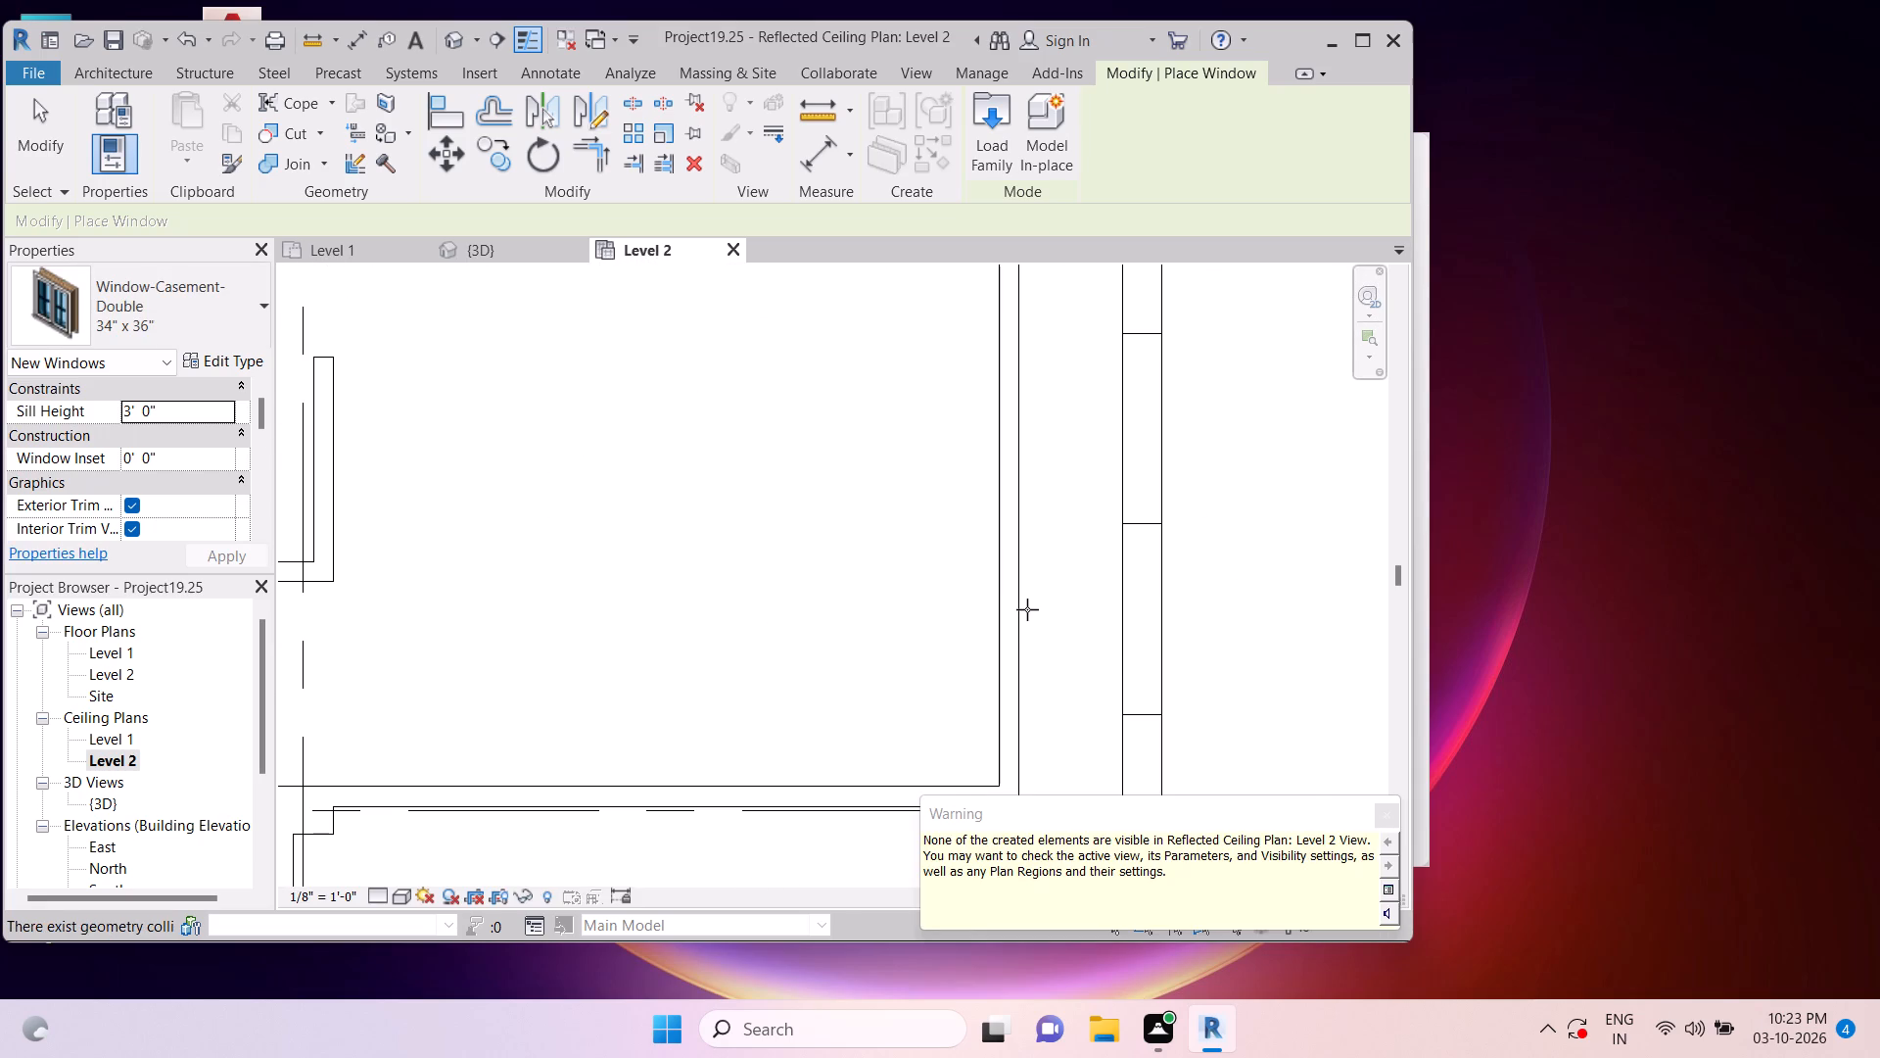
scroll(1028, 608, "down", 3)
scroll(1030, 439, "down", 4)
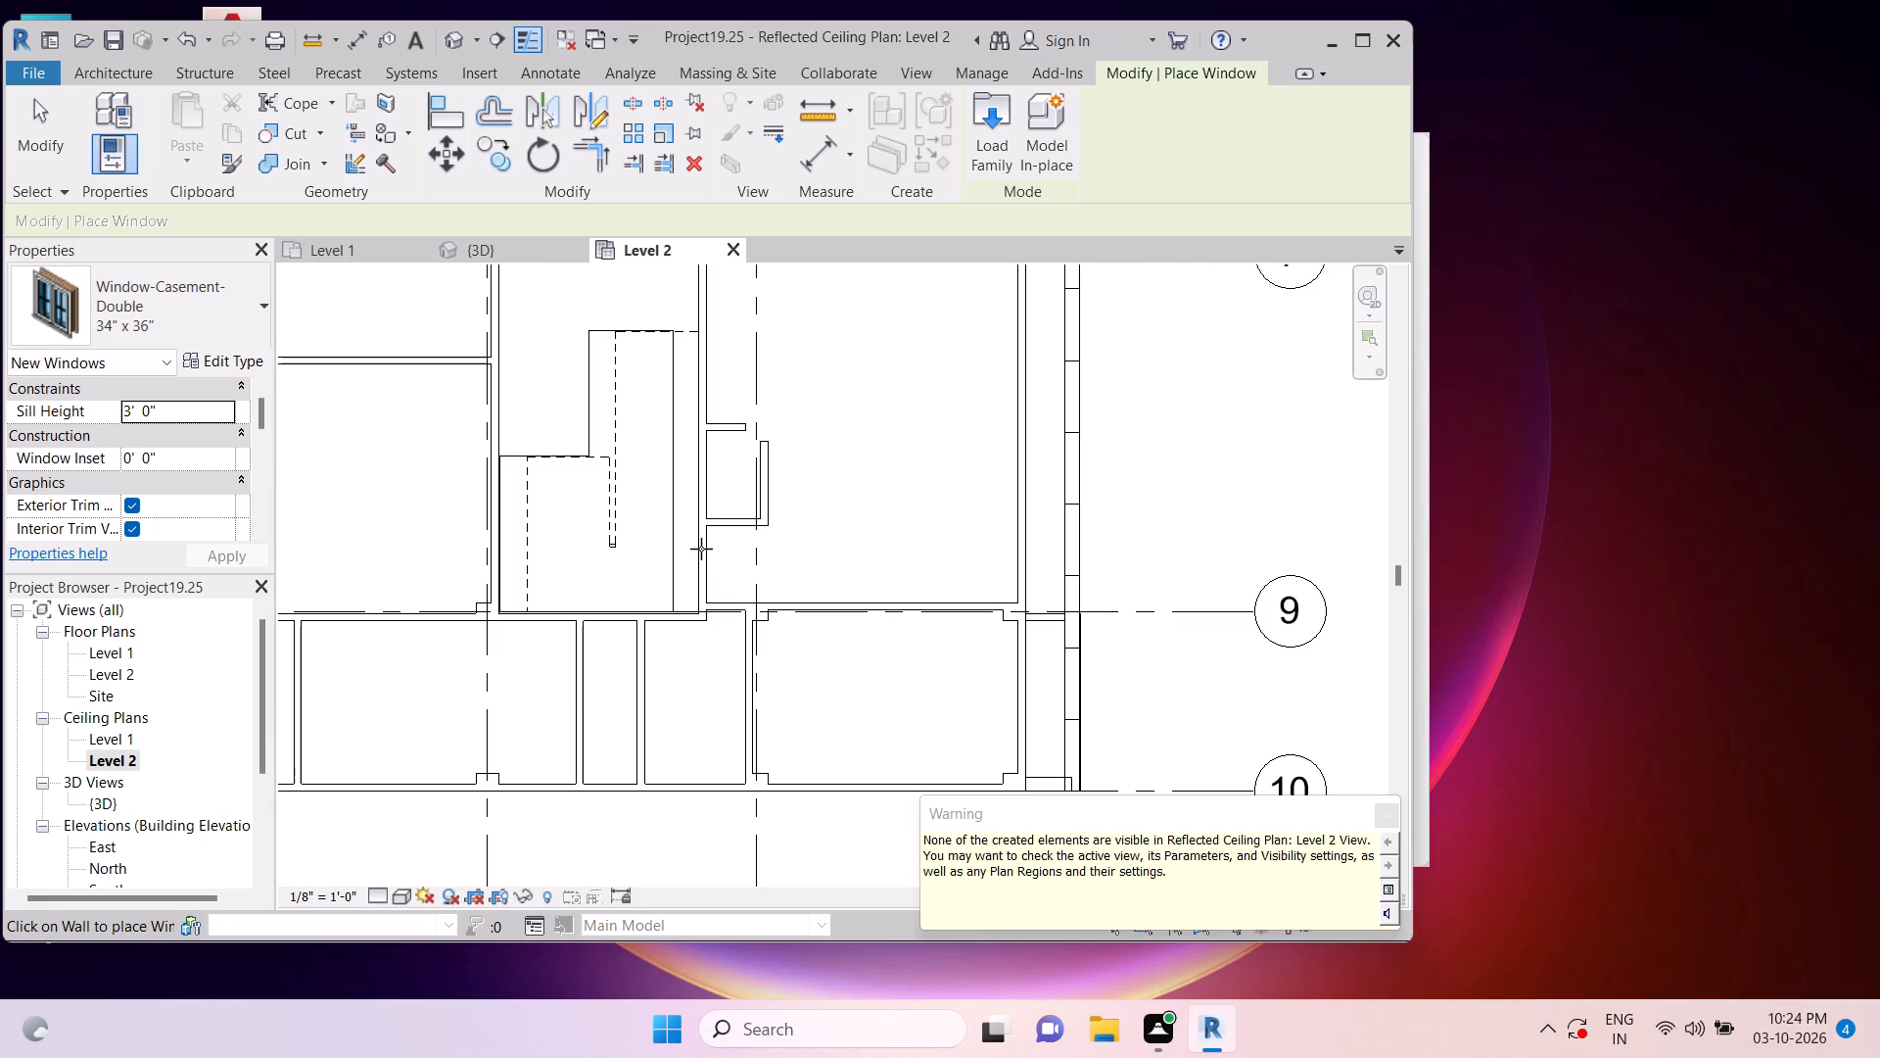
Pick the 41" x 53" double casement type, return to the 3D view and leave window placement.
left_click(243, 295)
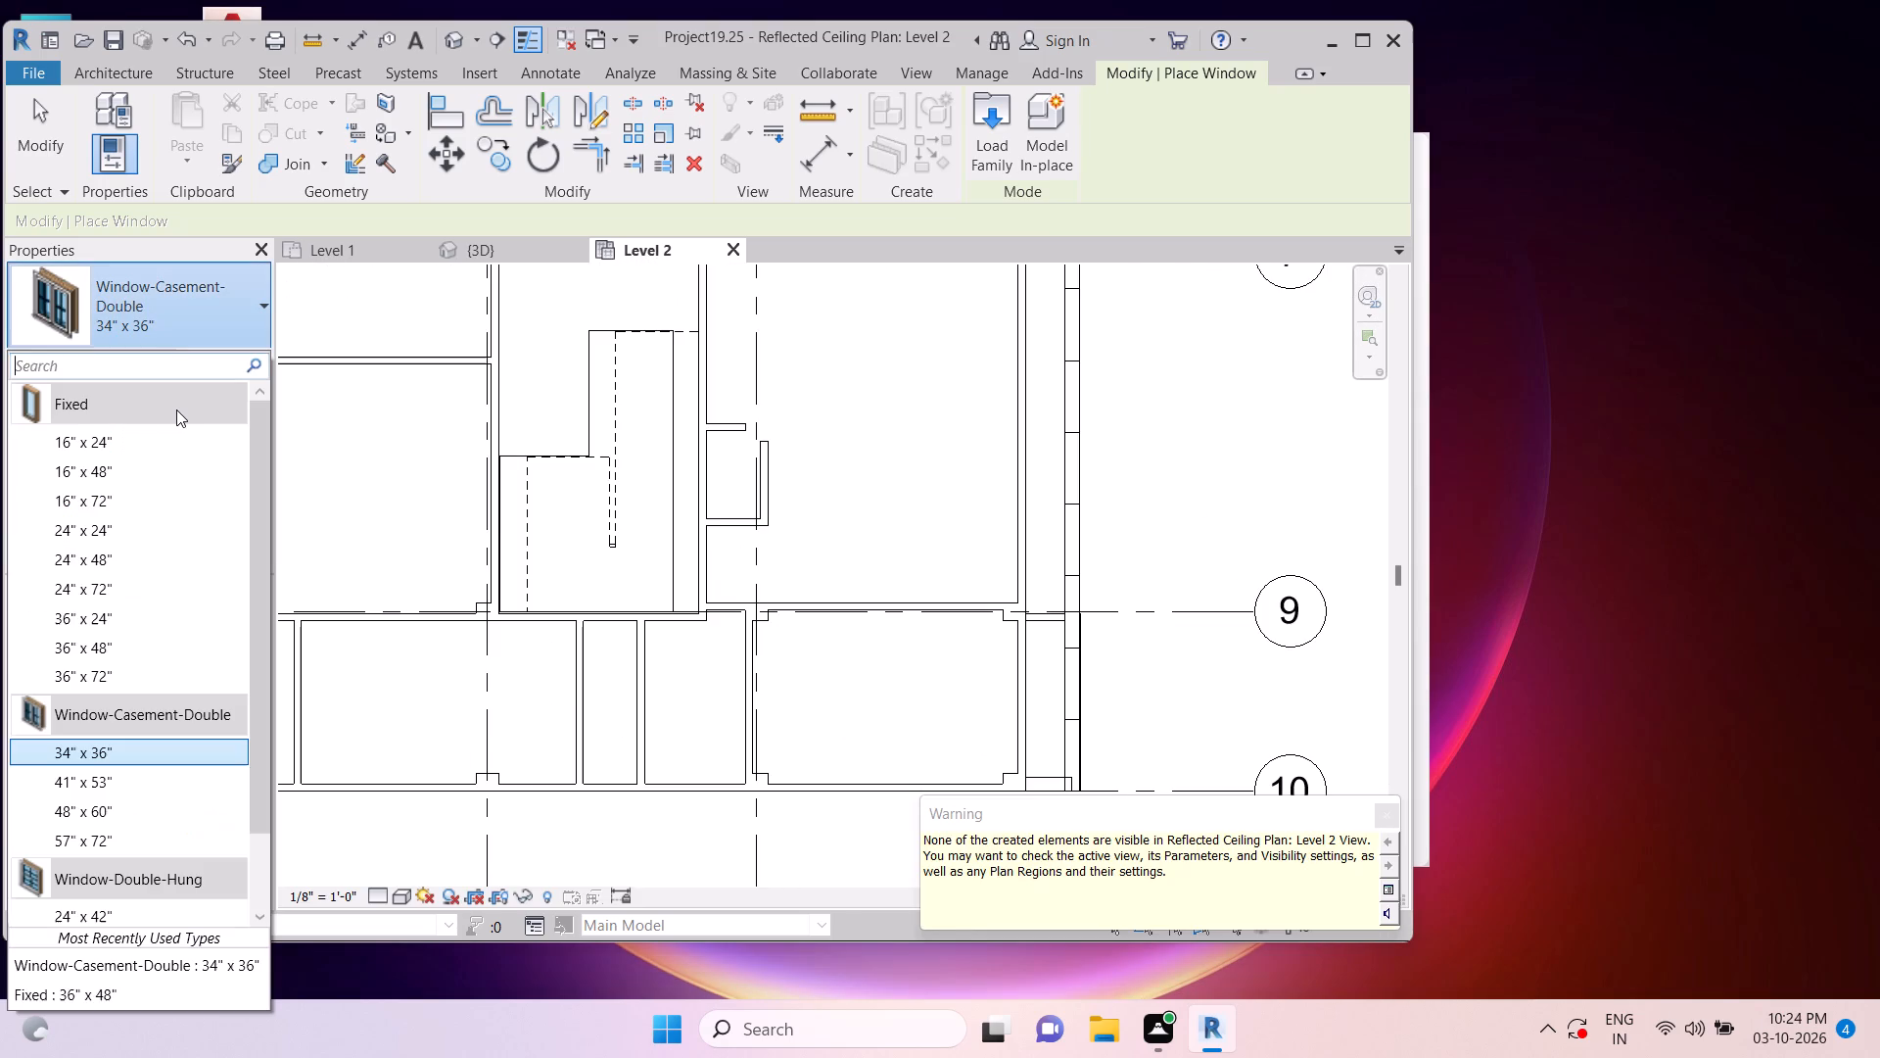
left_click(102, 774)
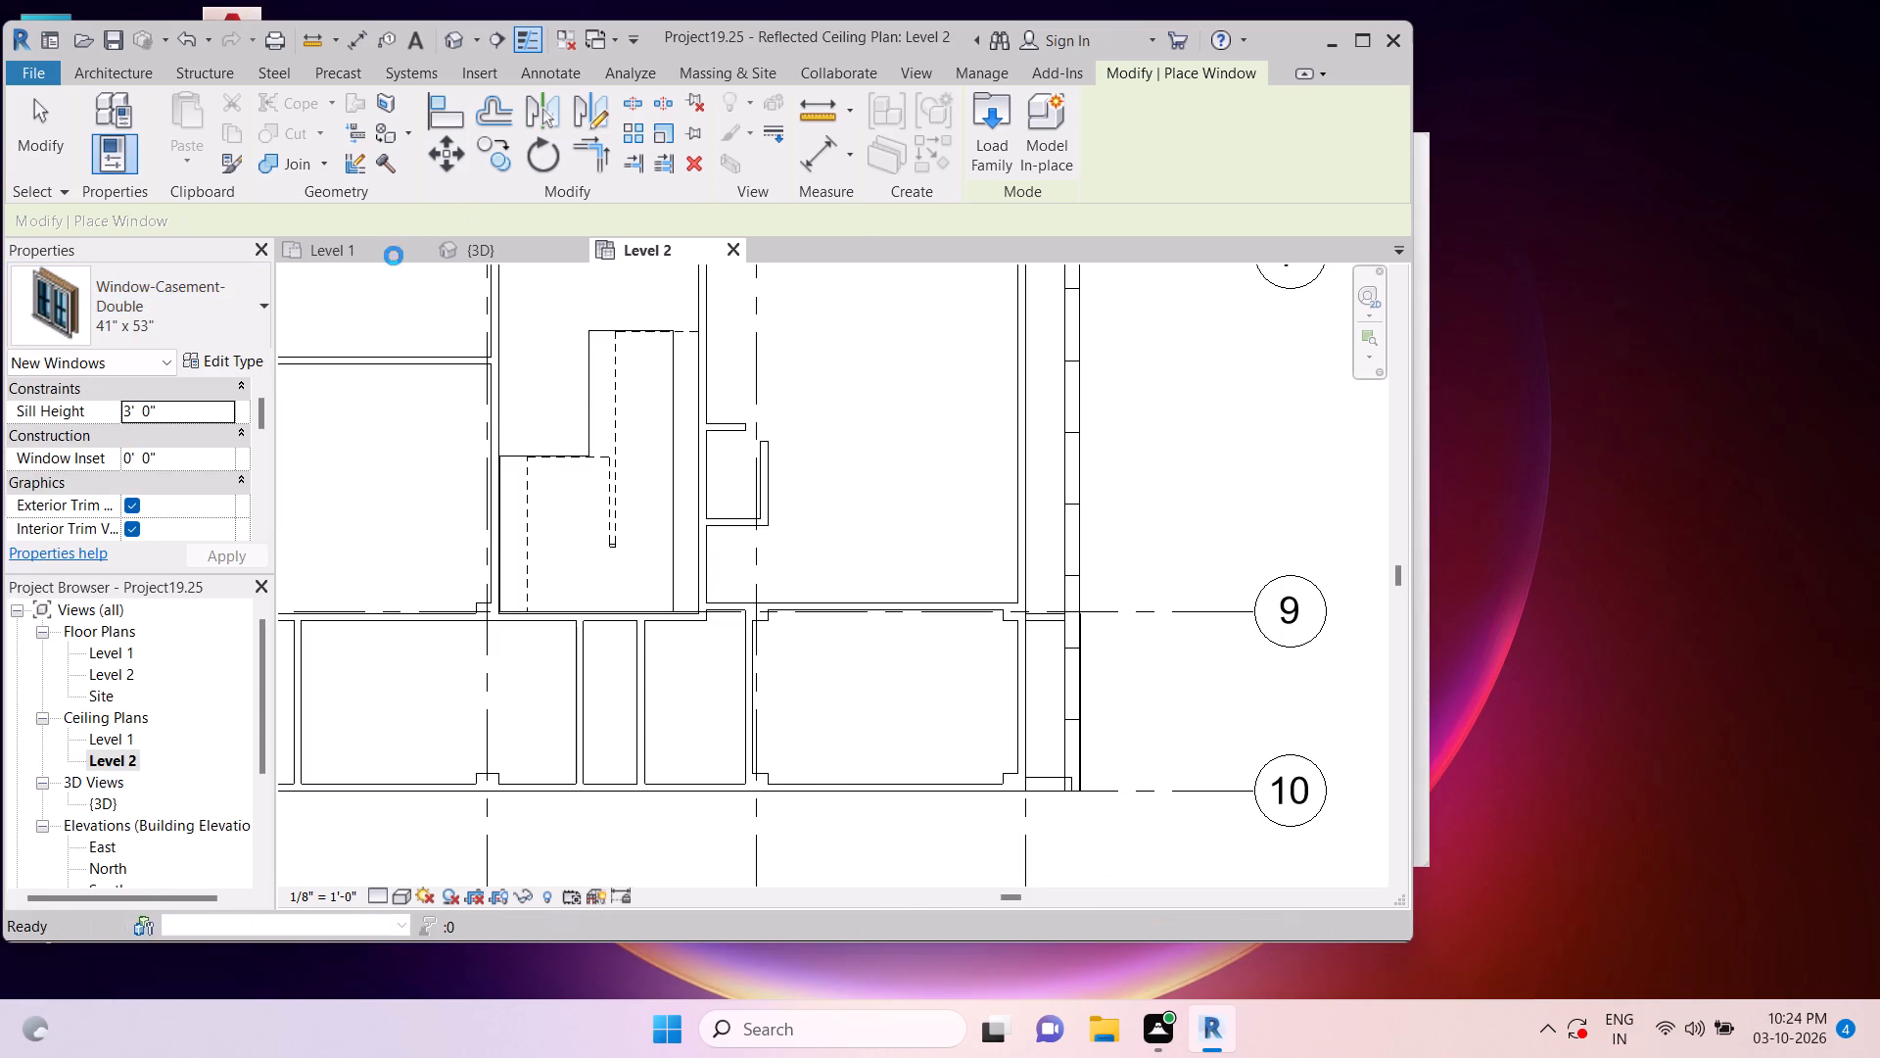
left_click(493, 245)
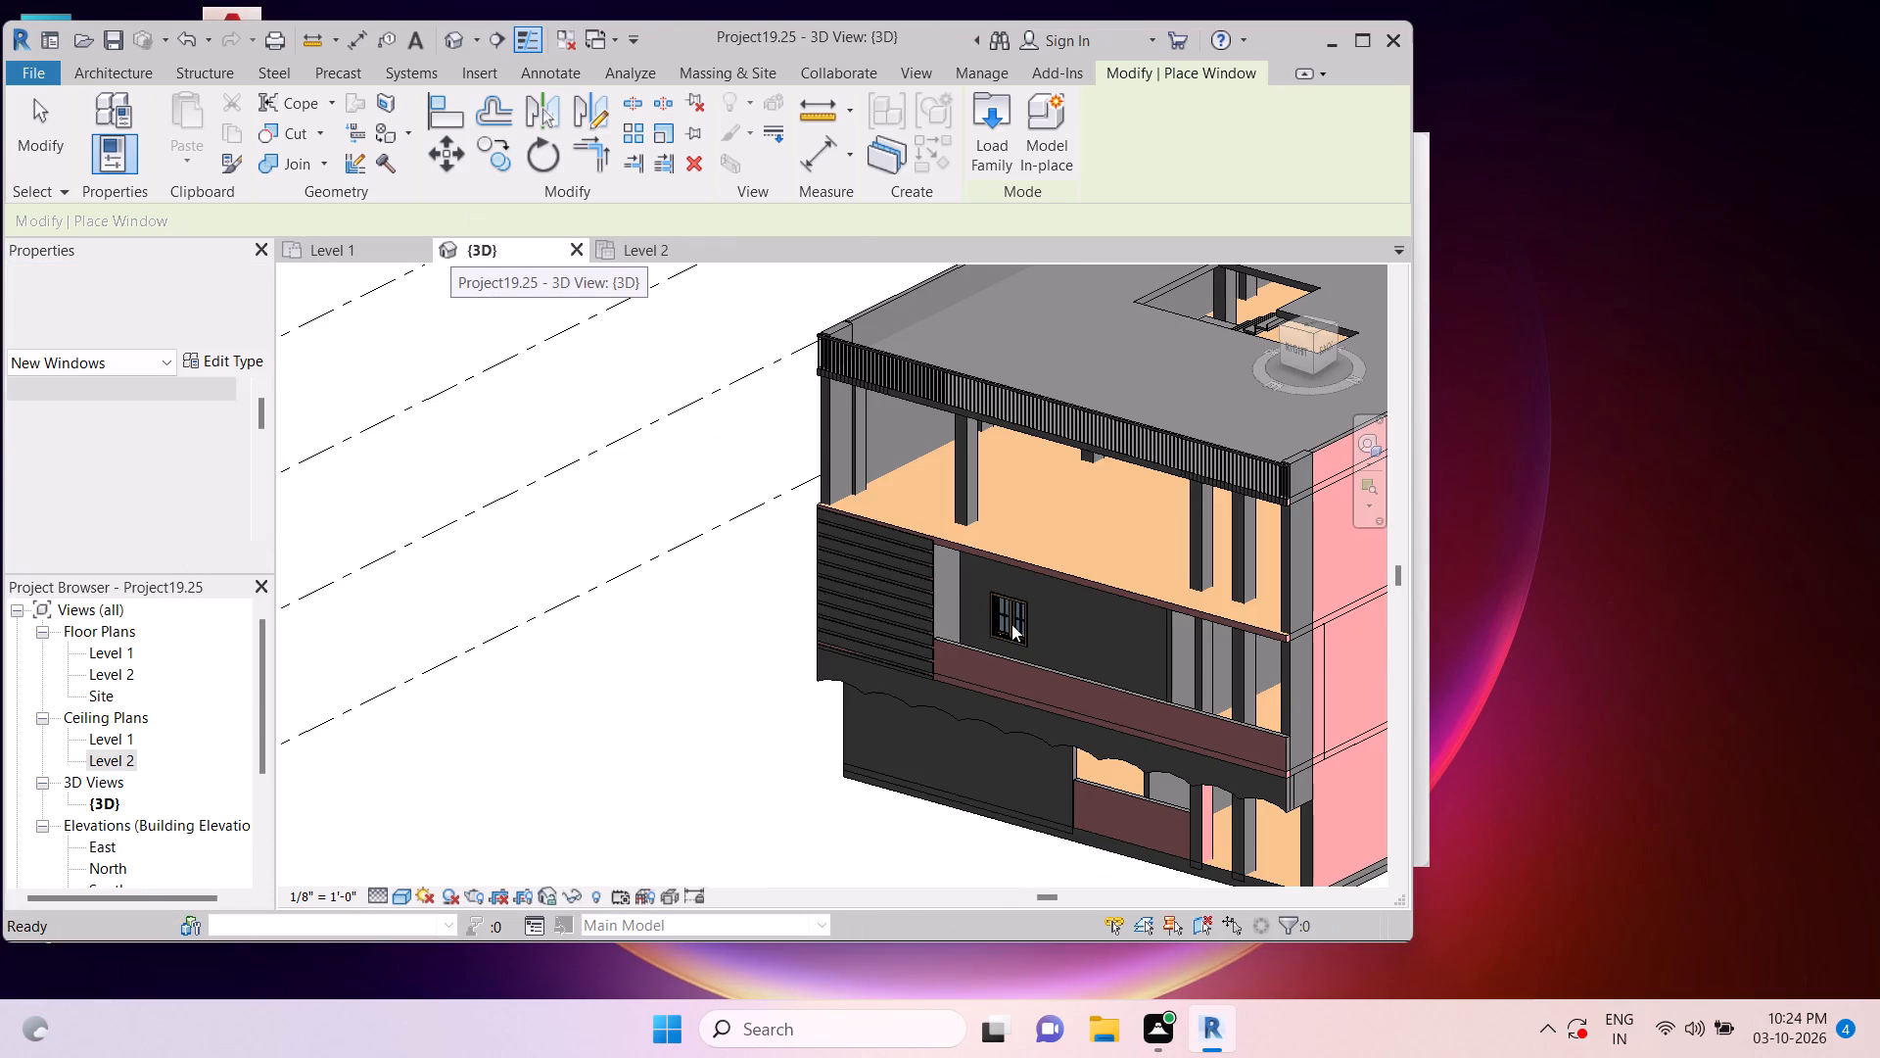
key("Escape")
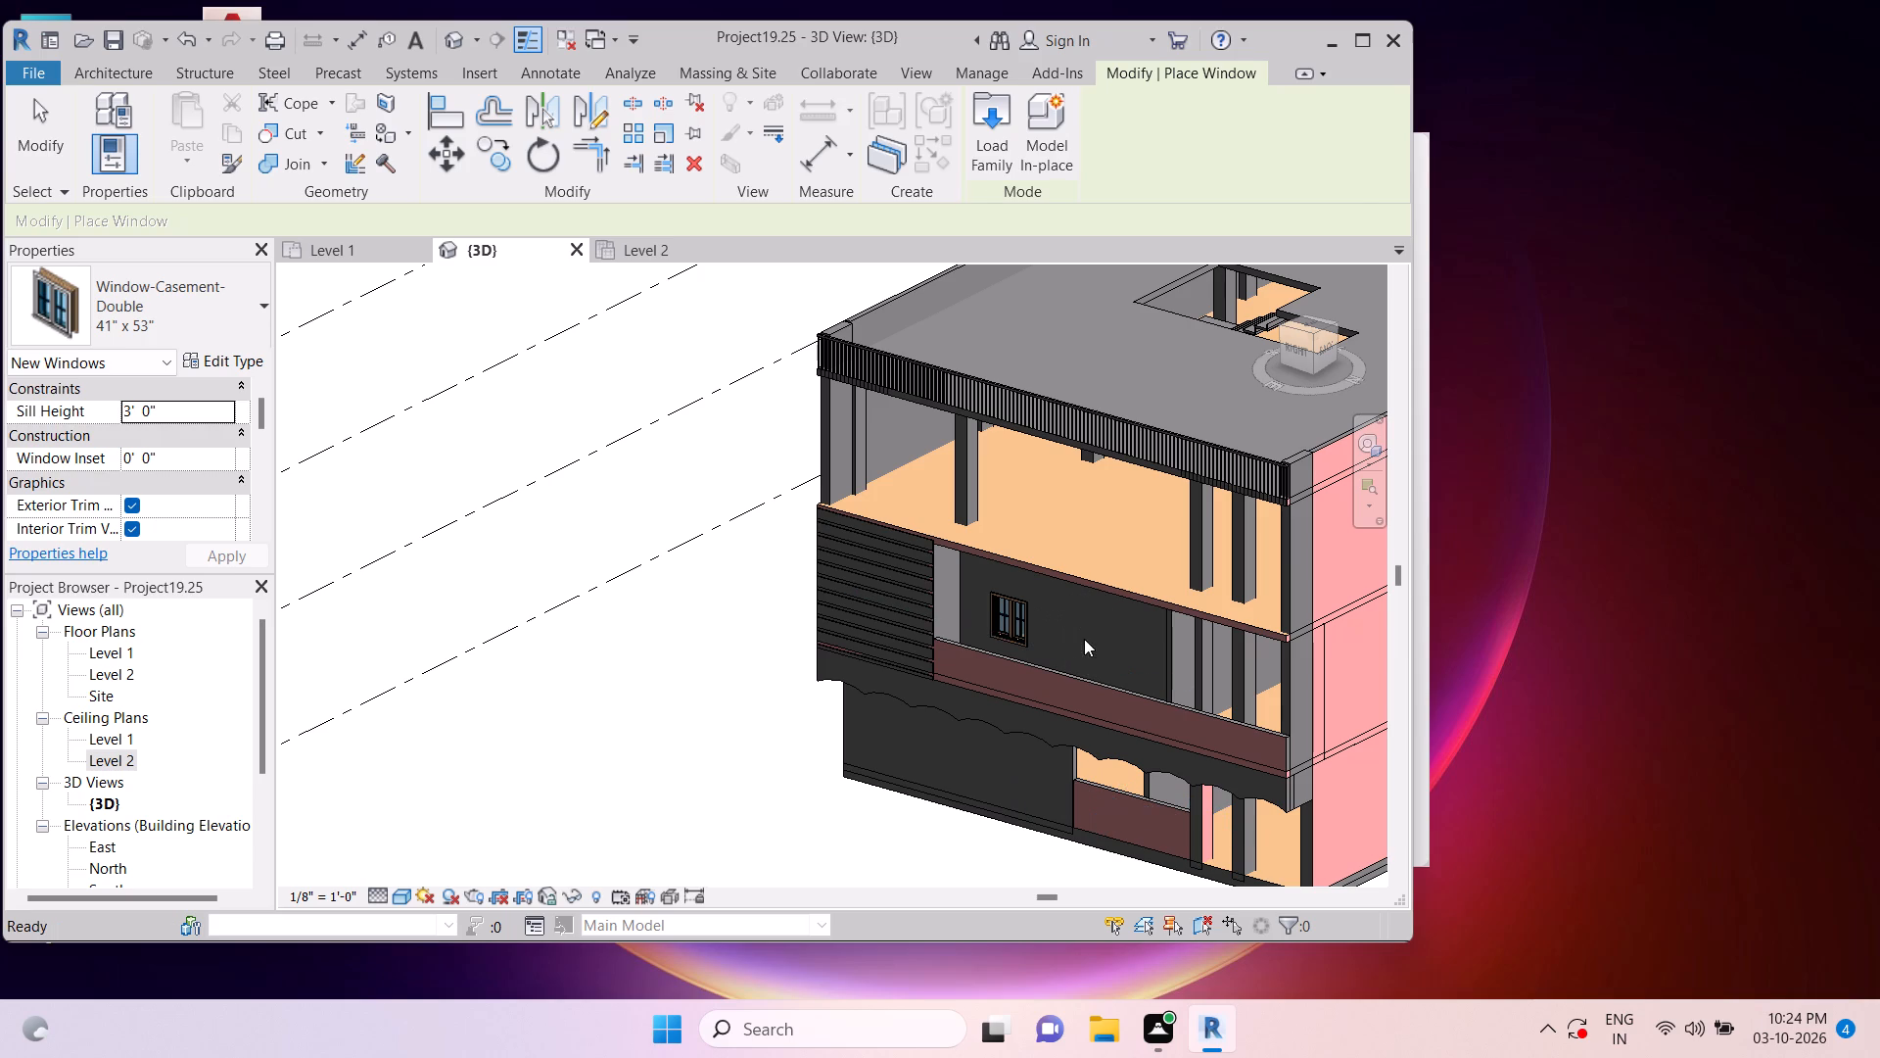
key("Escape")
From the Right view, copy the casement window horizontally about 10' 6" along the Level 2 wall, away from the grooved panel.
left_click(1292, 348)
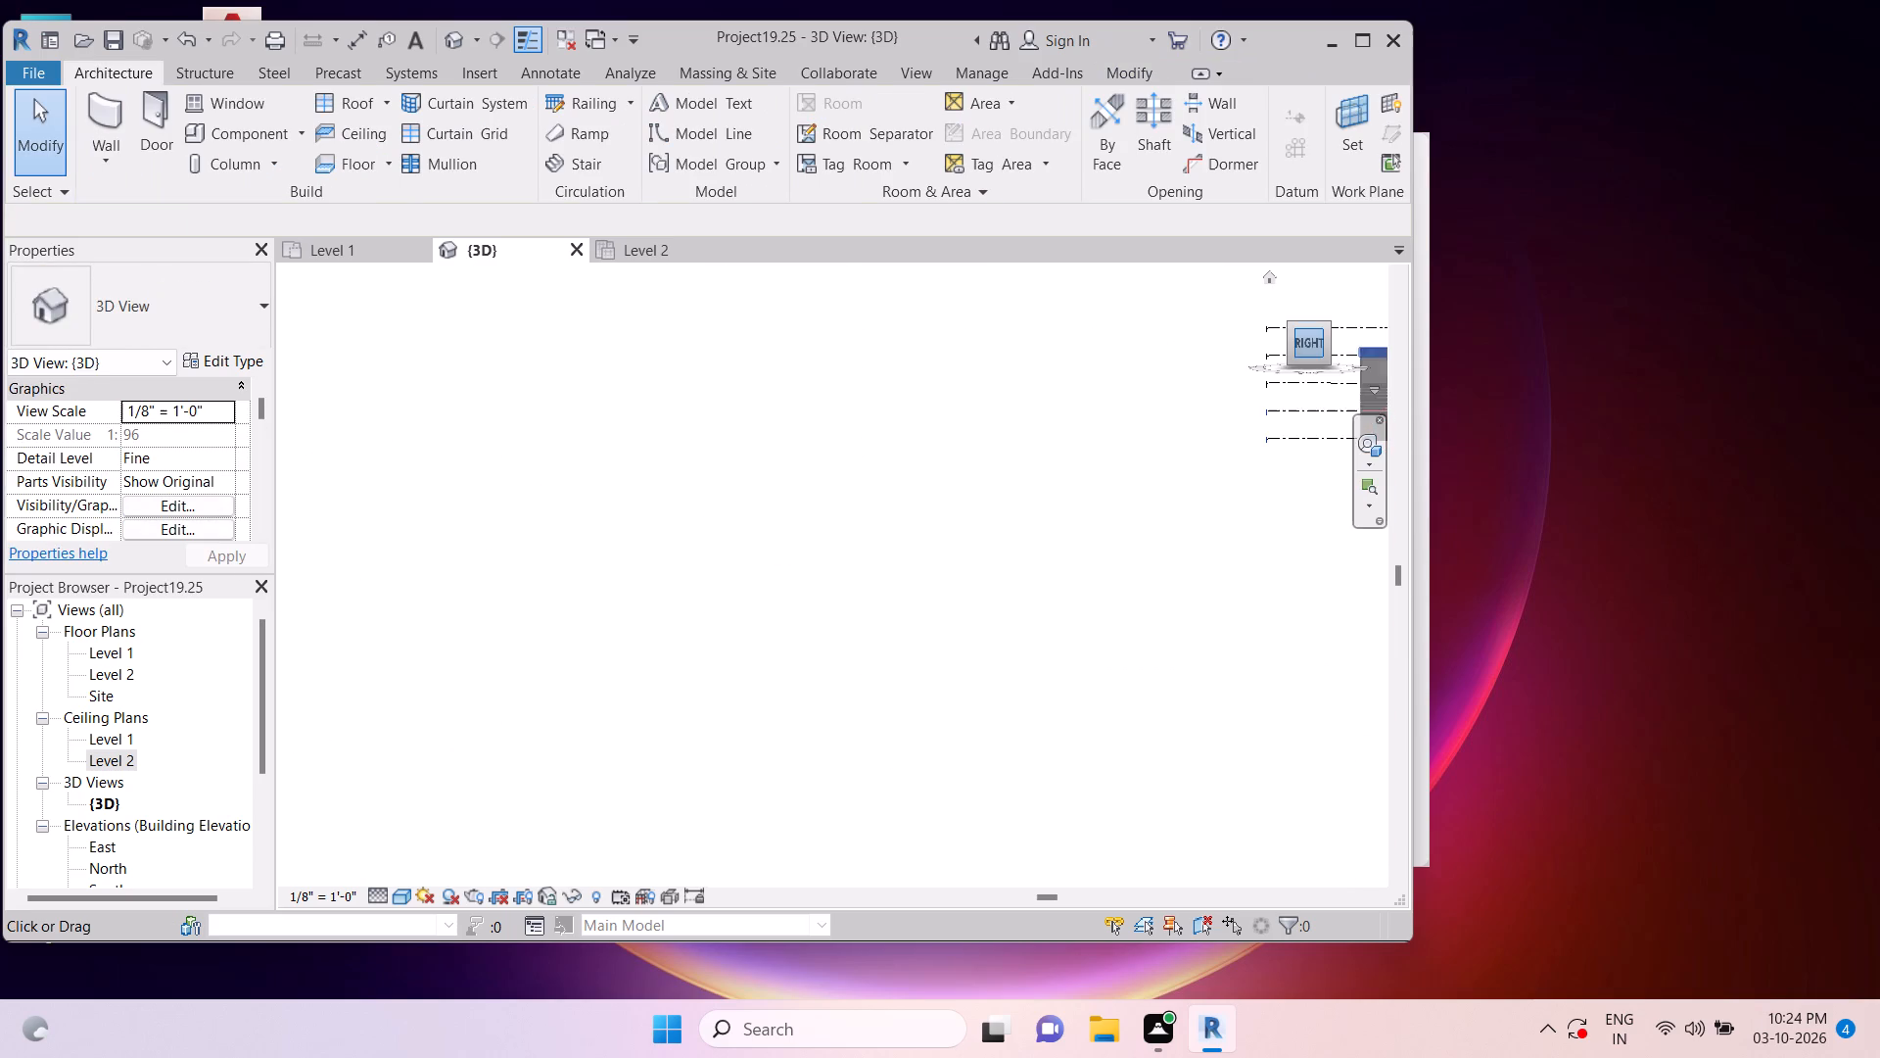
scroll(775, 590, "up", 13)
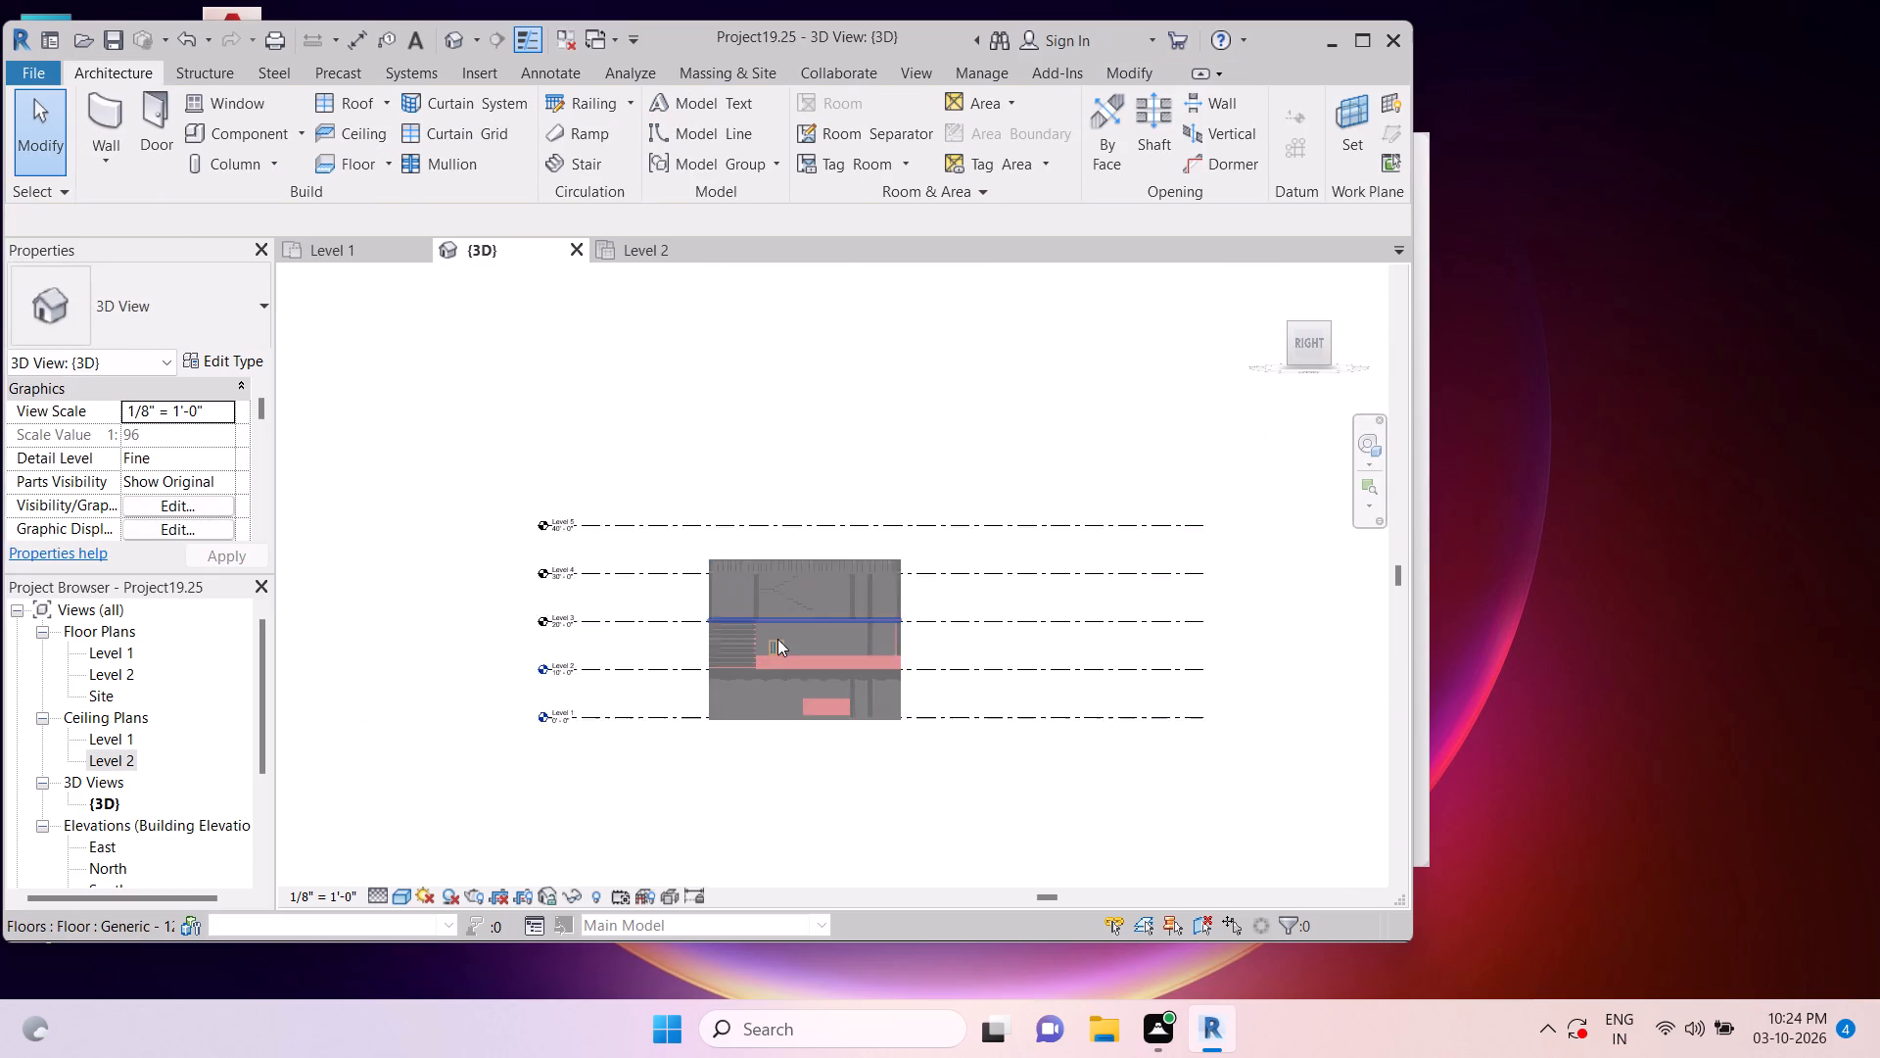
scroll(777, 639, "up", 5)
middle_click_drag(805, 680, 791, 571)
scroll(790, 608, "down", 1)
key("Escape")
left_click(798, 601)
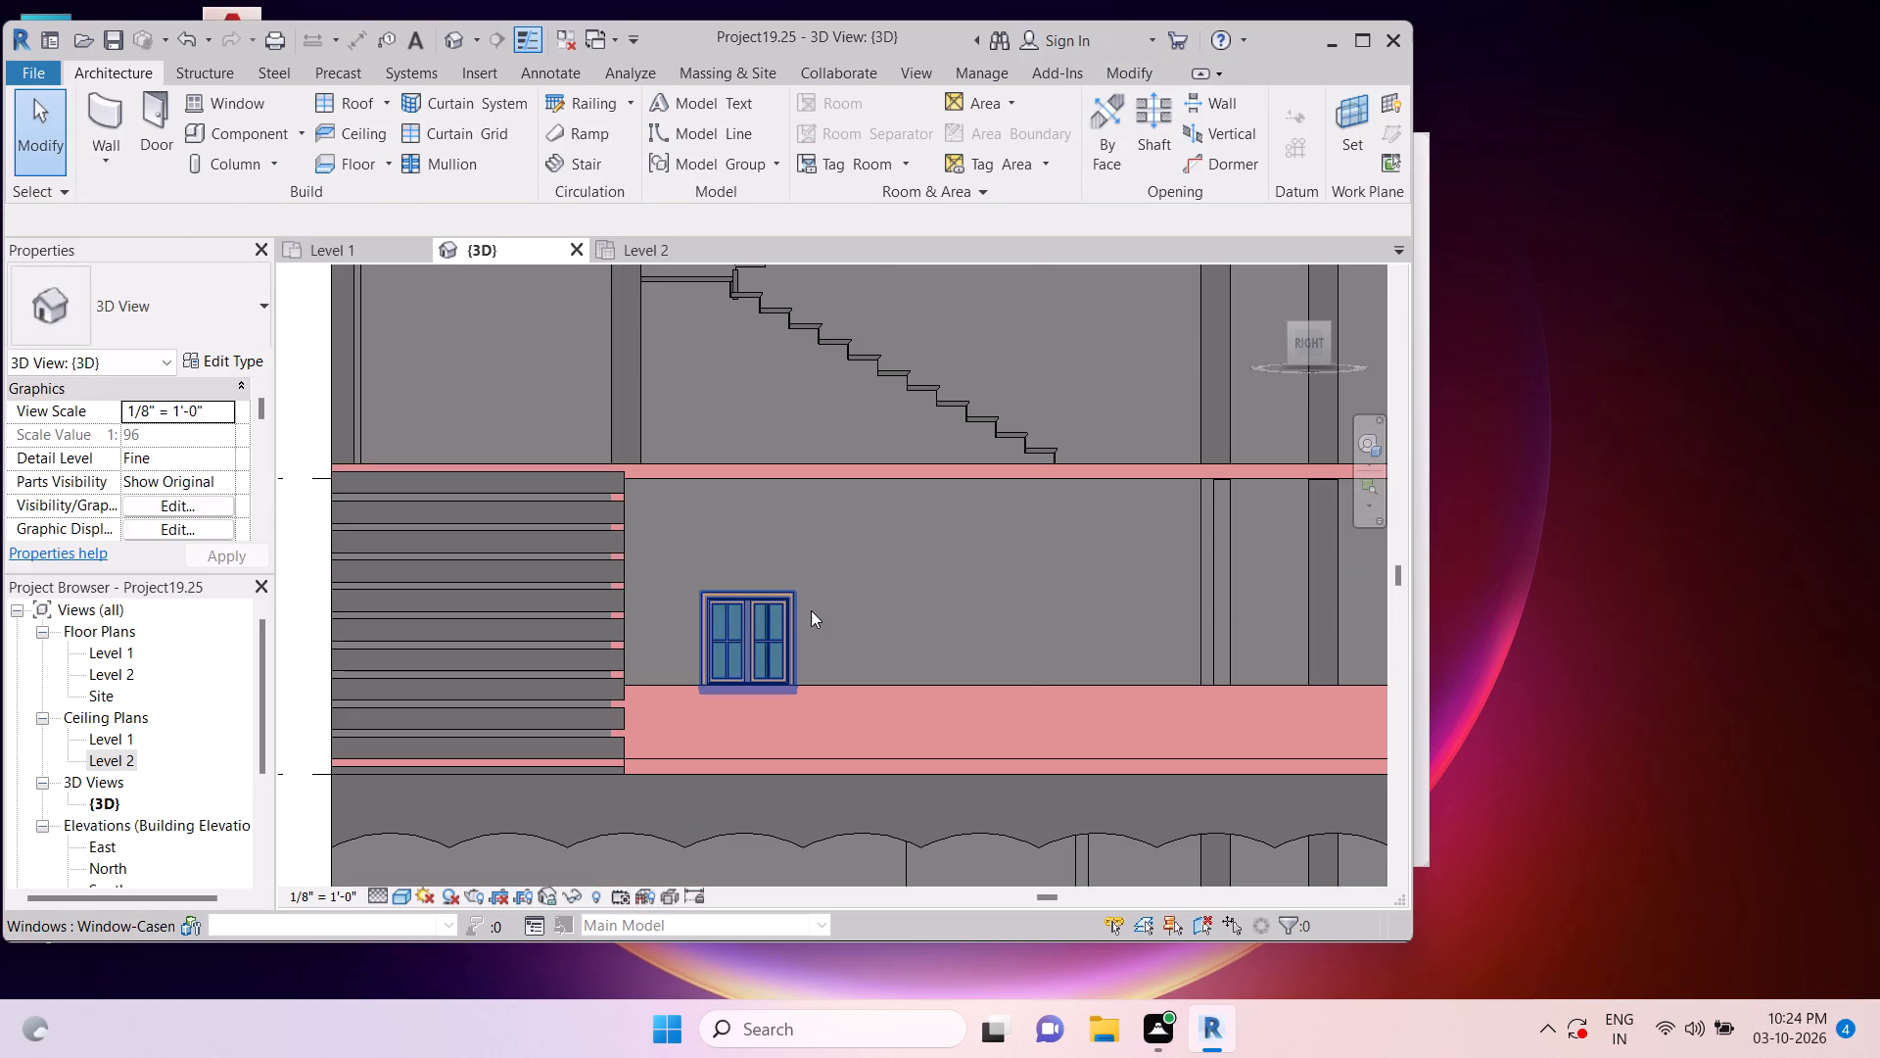
left_click(492, 160)
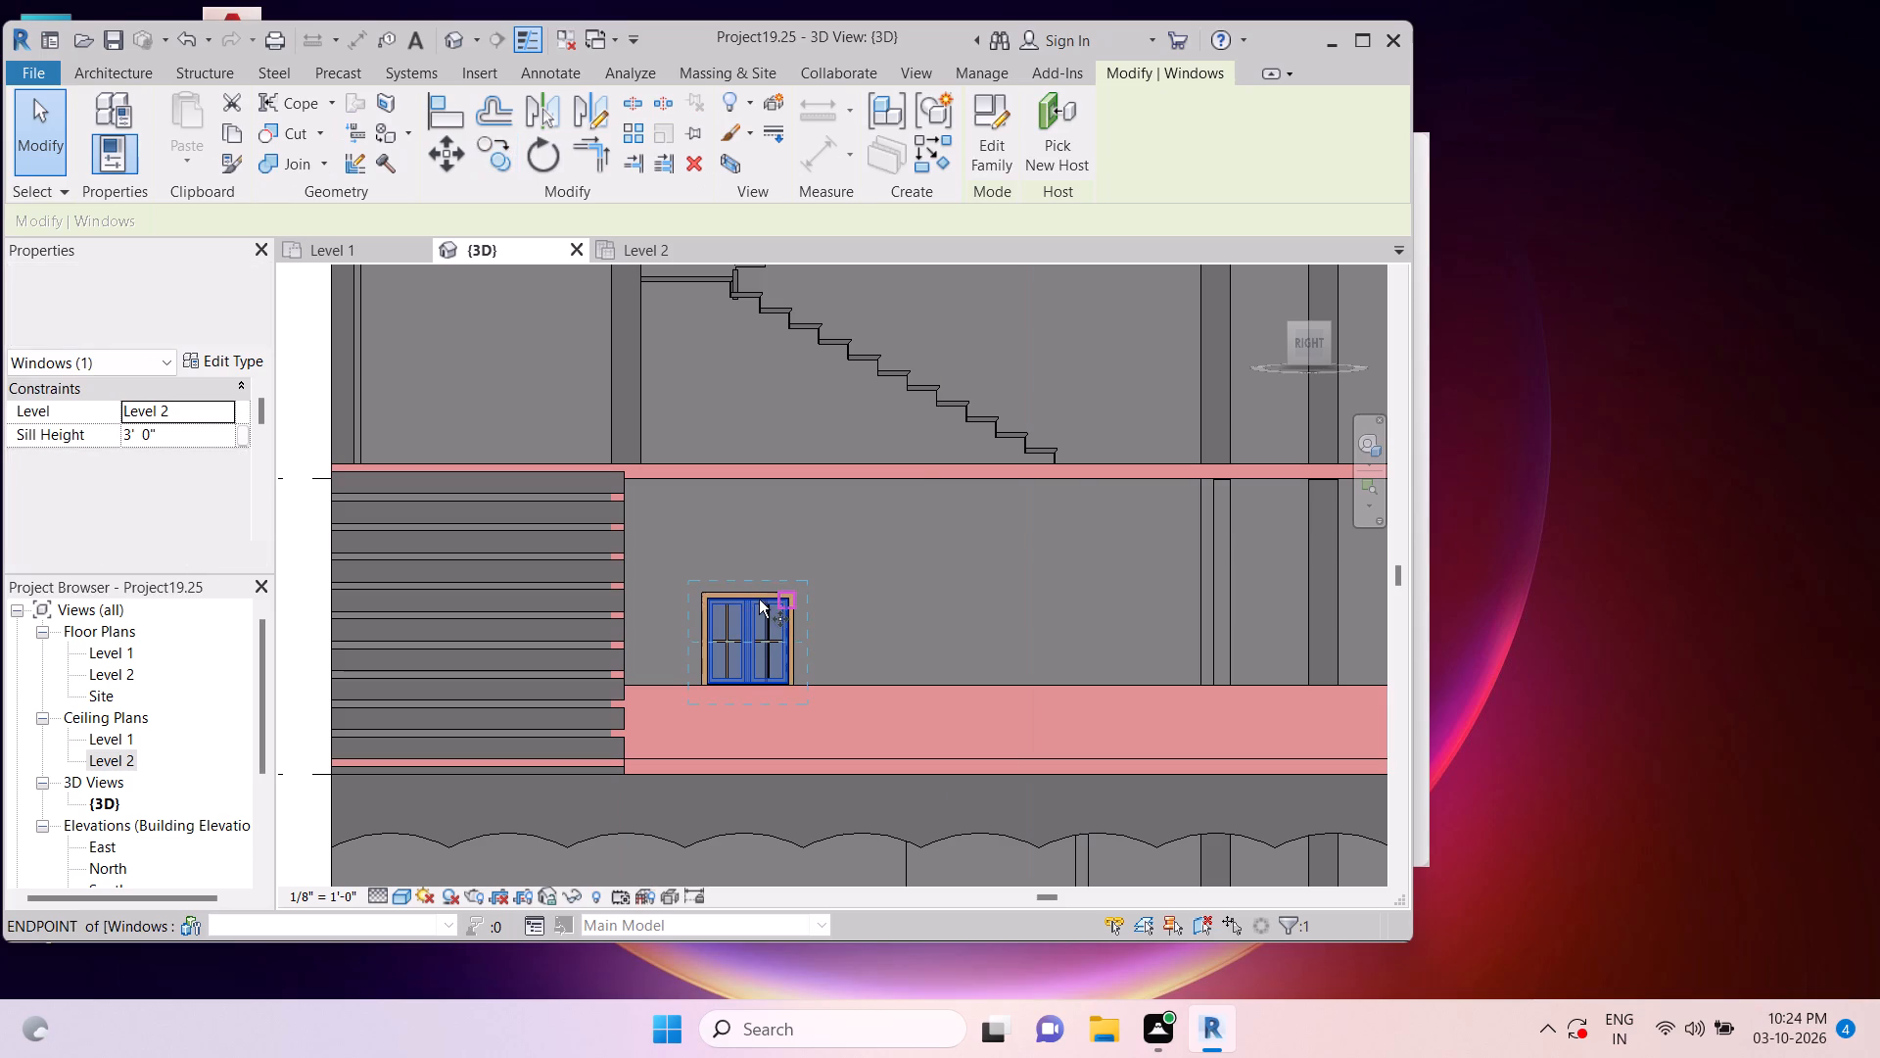
left_click(787, 598)
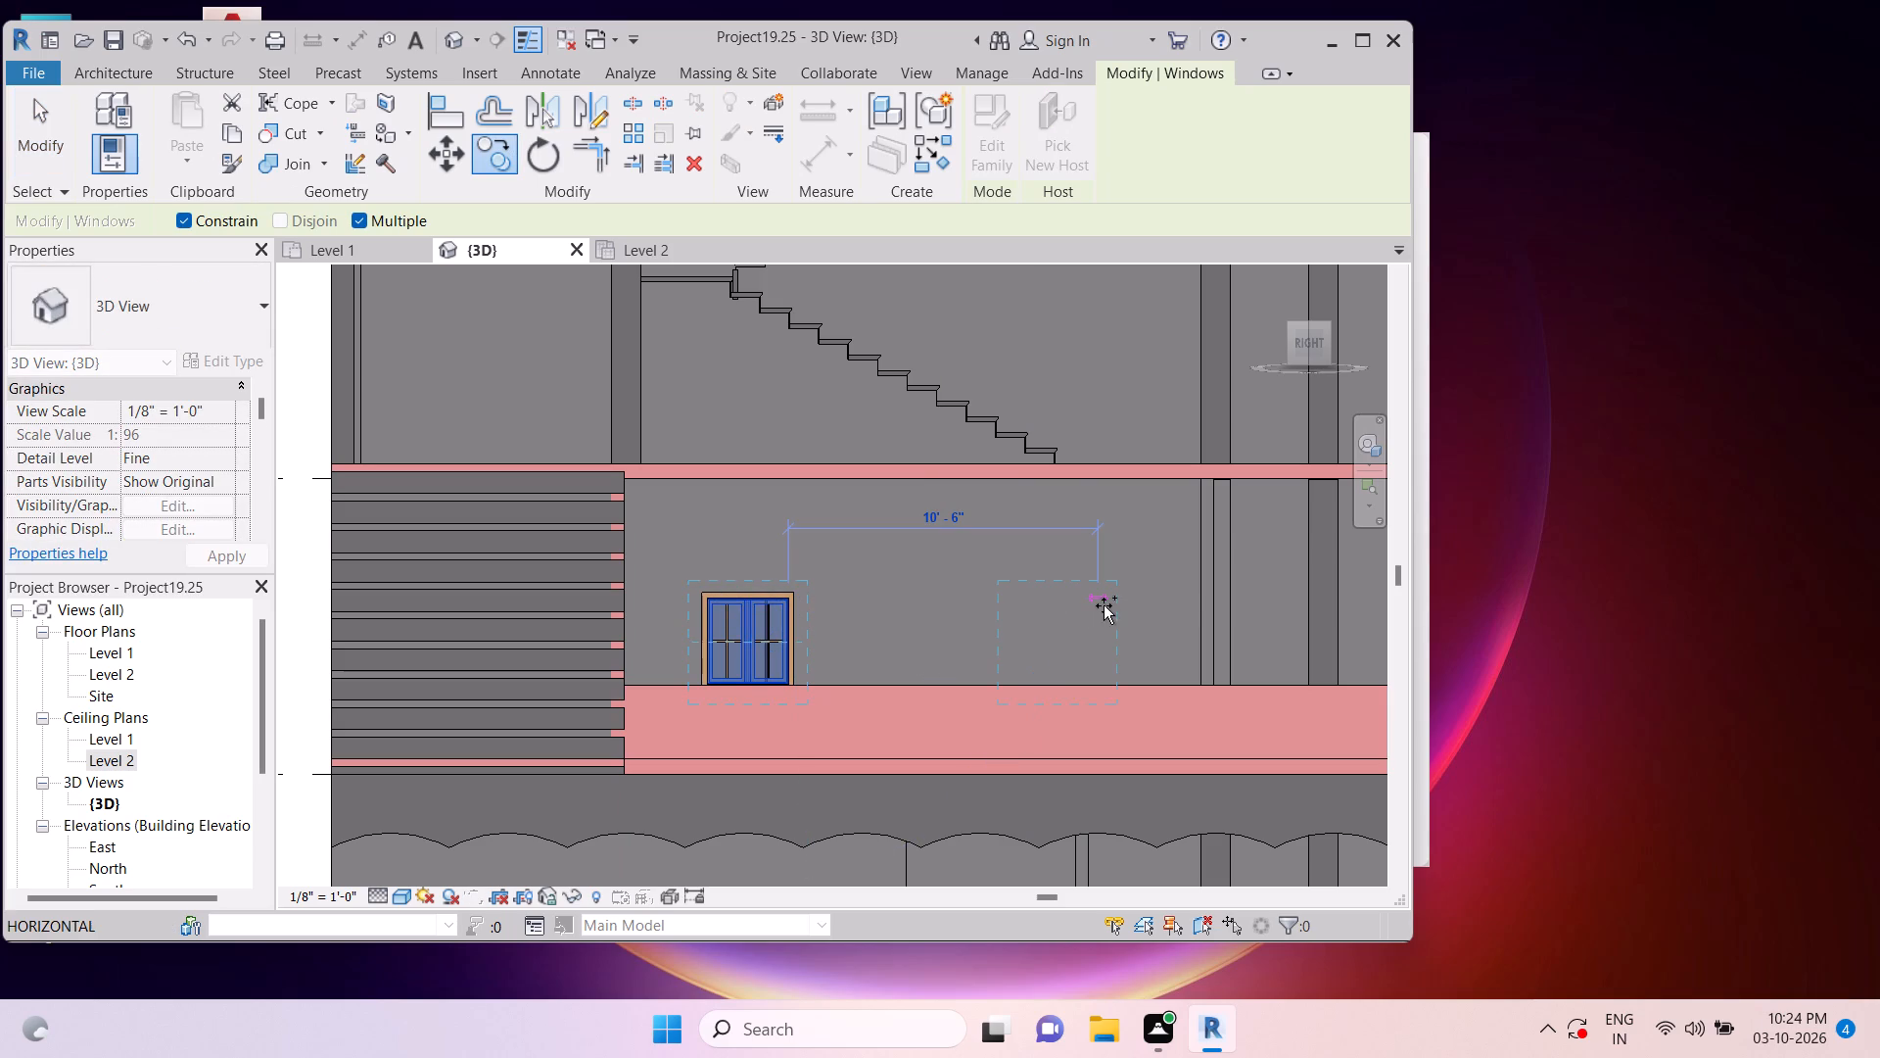
left_click(1102, 601)
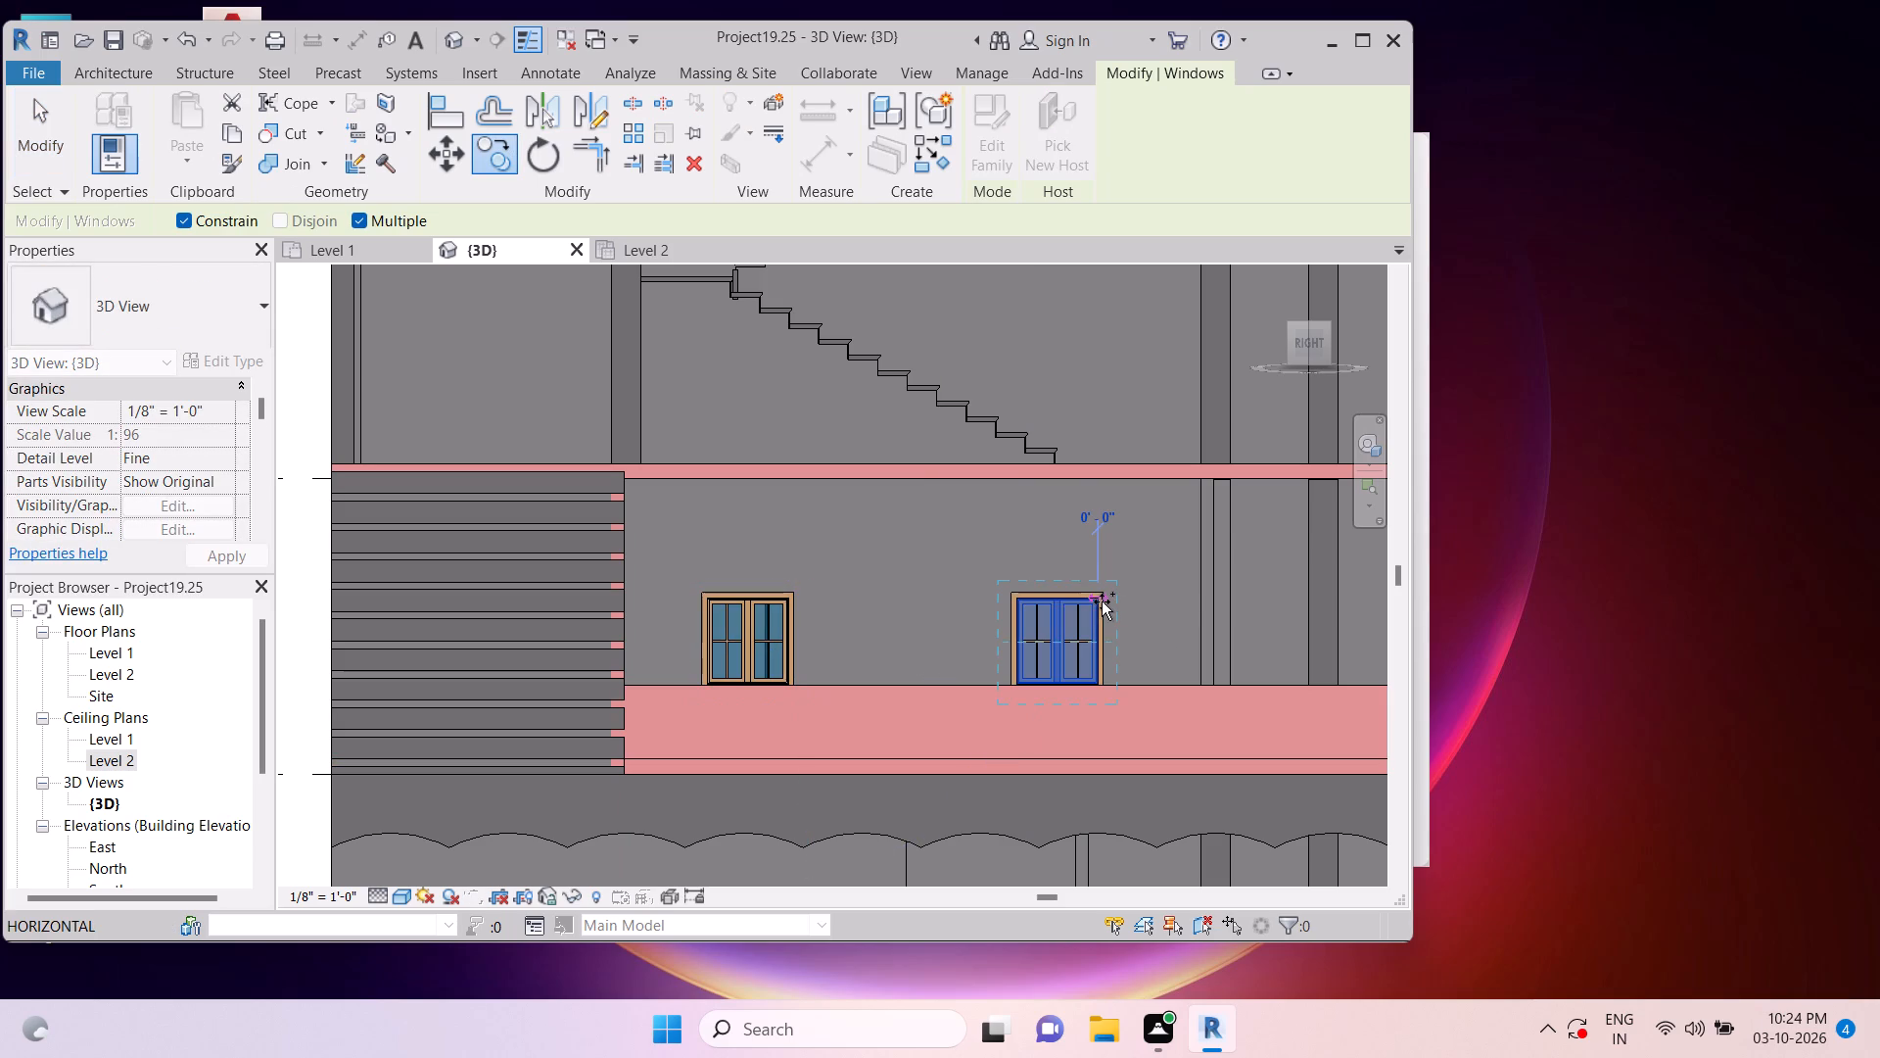
key("Escape")
key("Escape")
scroll(925, 552, "down", 5)
key("Escape")
key("Escape")
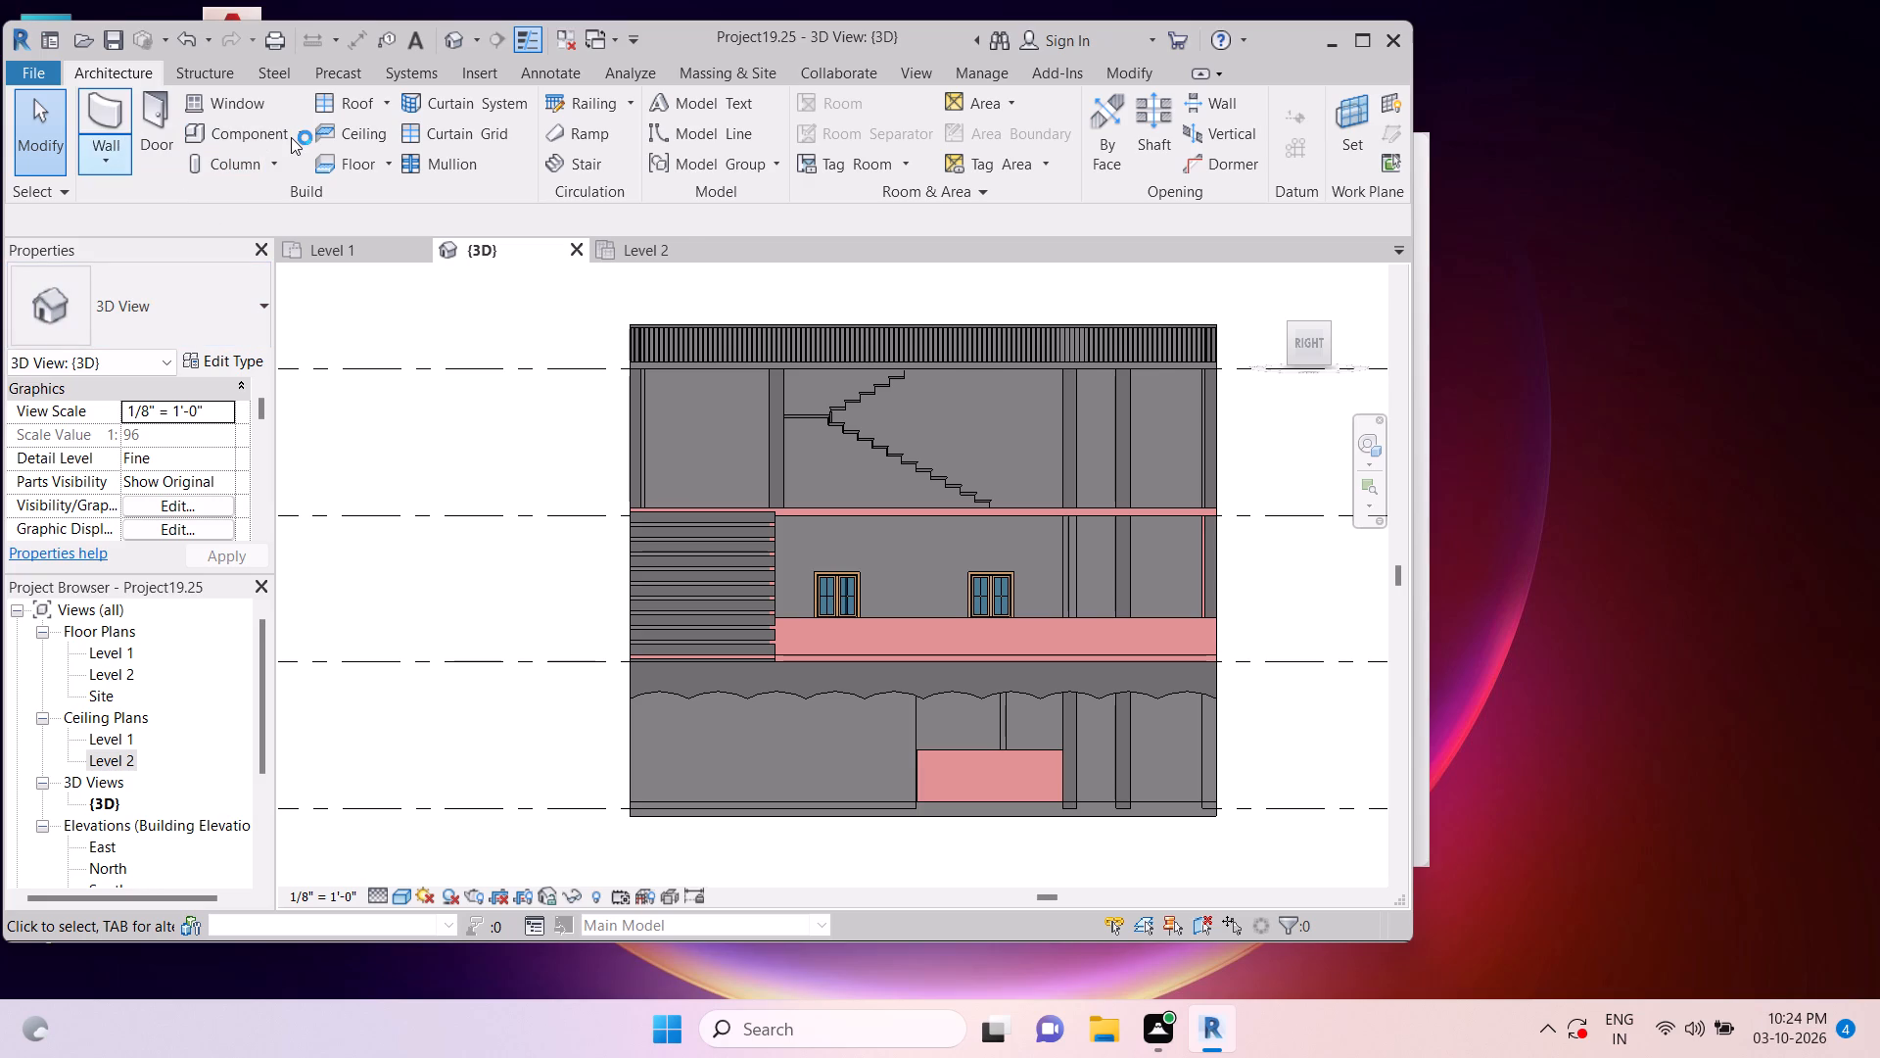
Place a Fixed 16" x 24" window high on the Level 2 wall between the two casement windows, dismissing the licence notice.
left_click(258, 114)
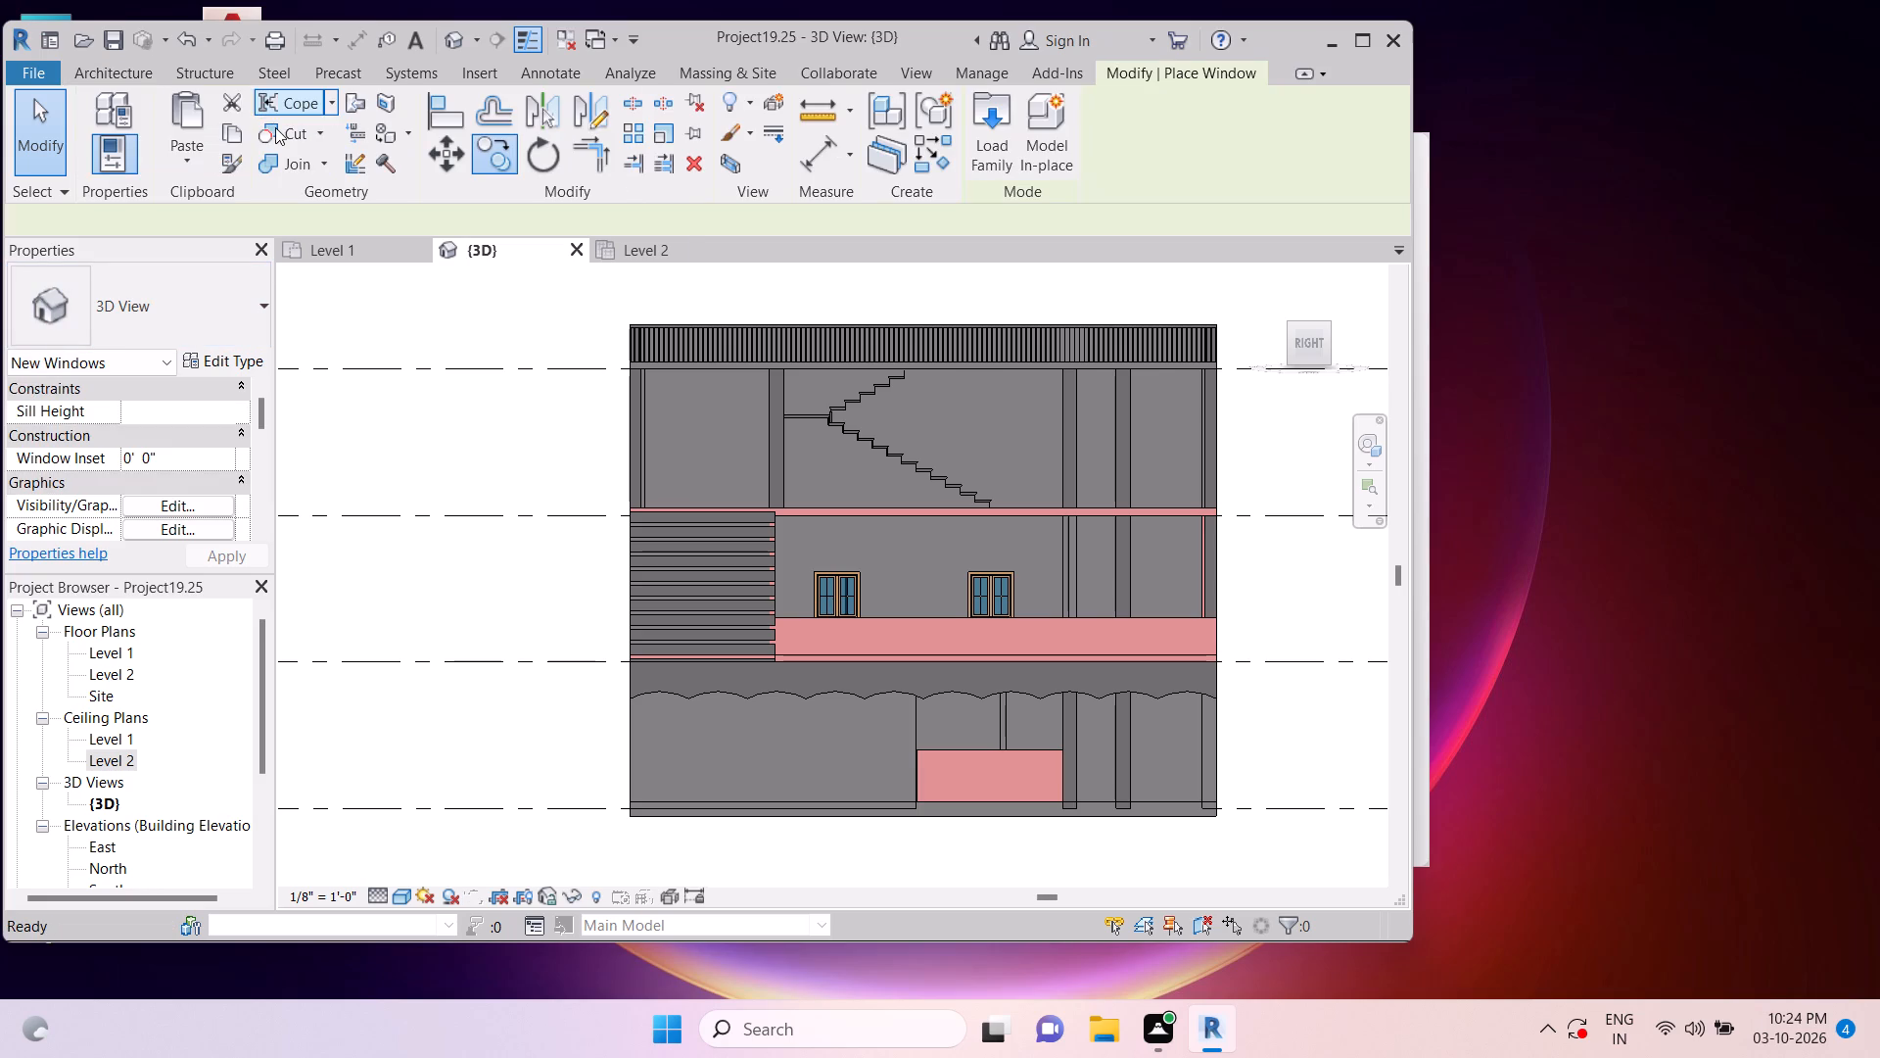
left_click(223, 277)
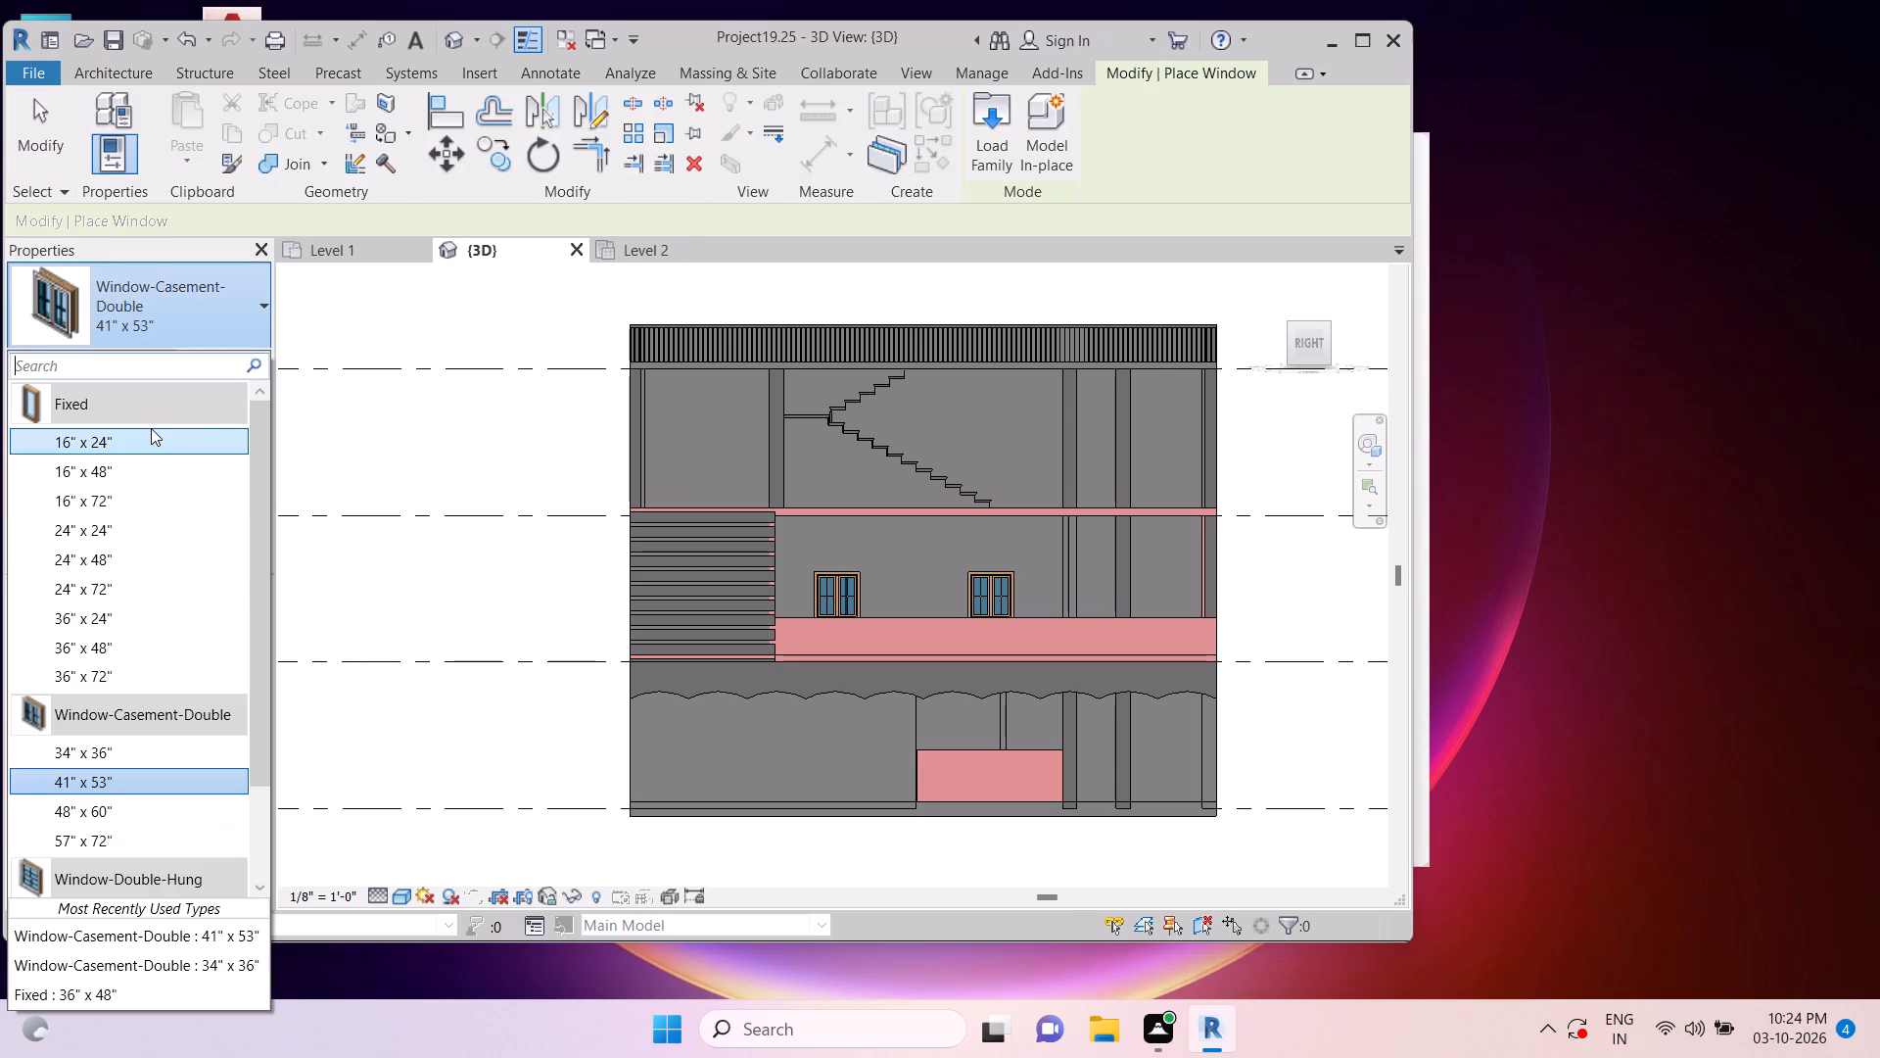
left_click(150, 428)
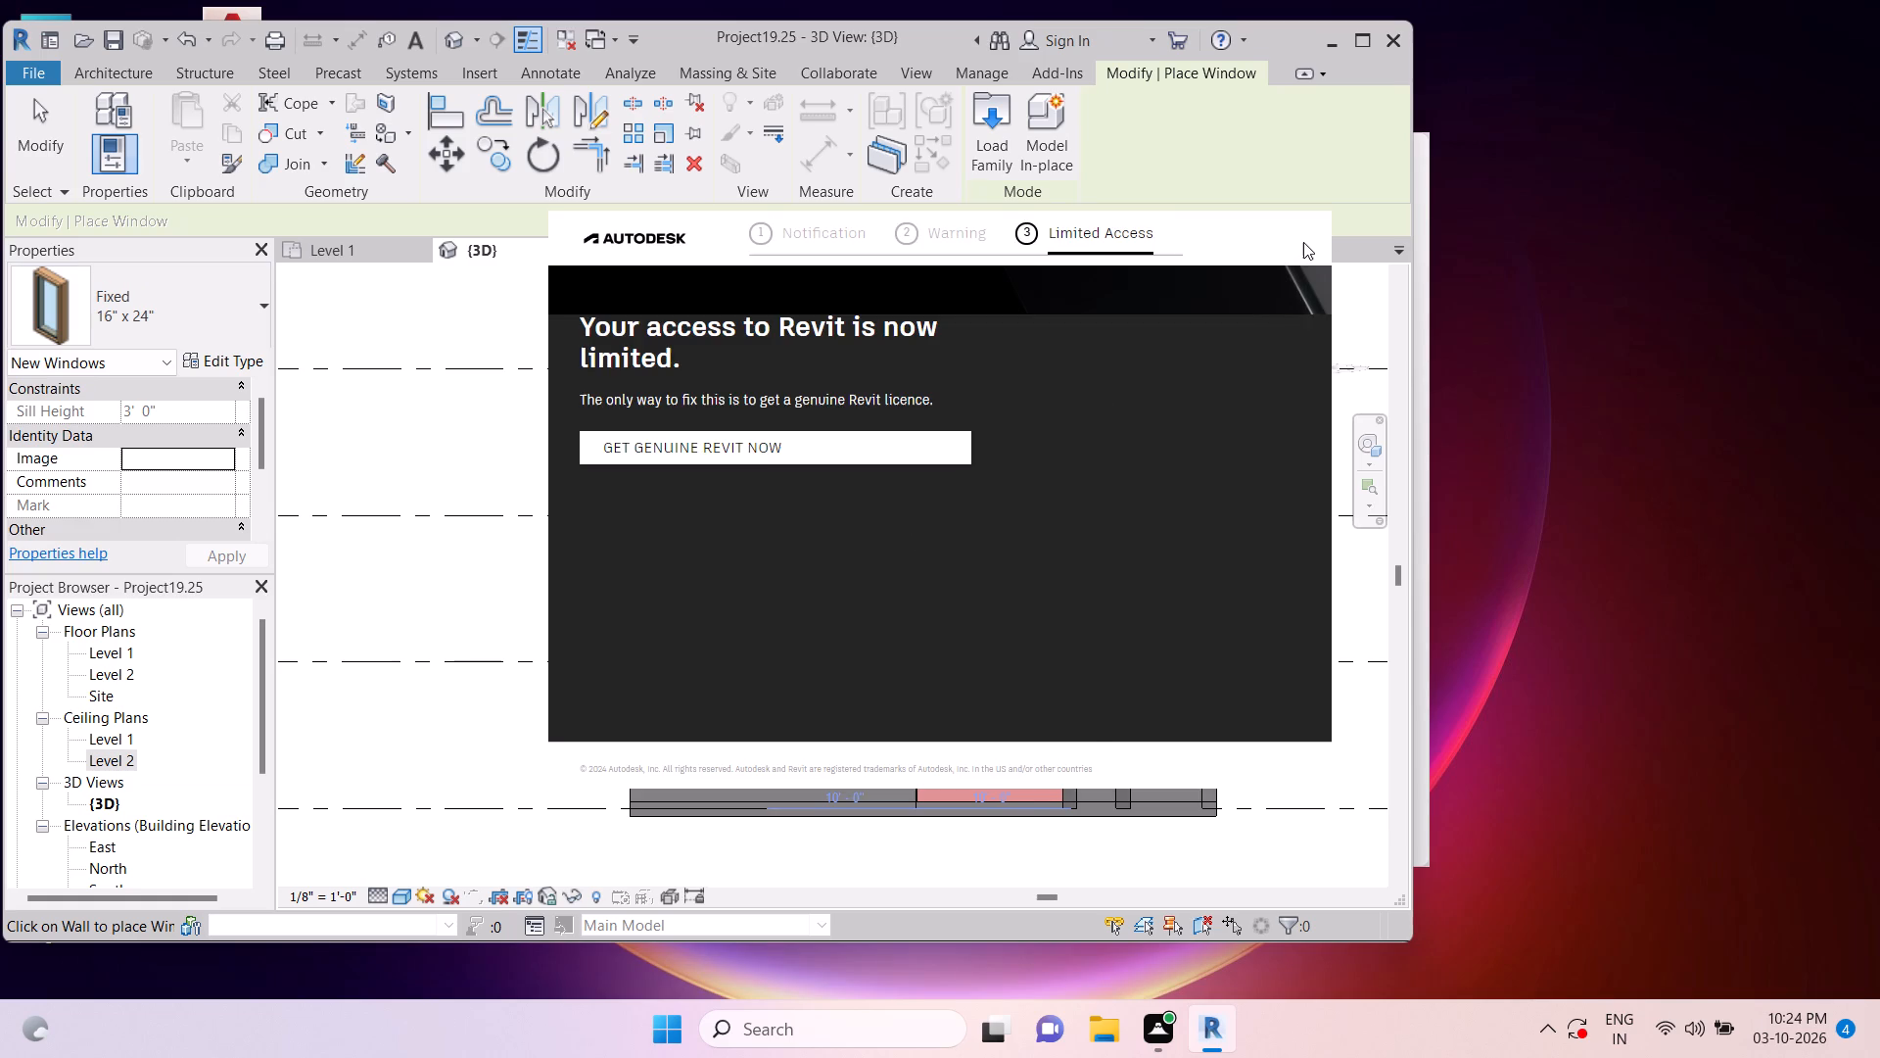
left_click(1277, 241)
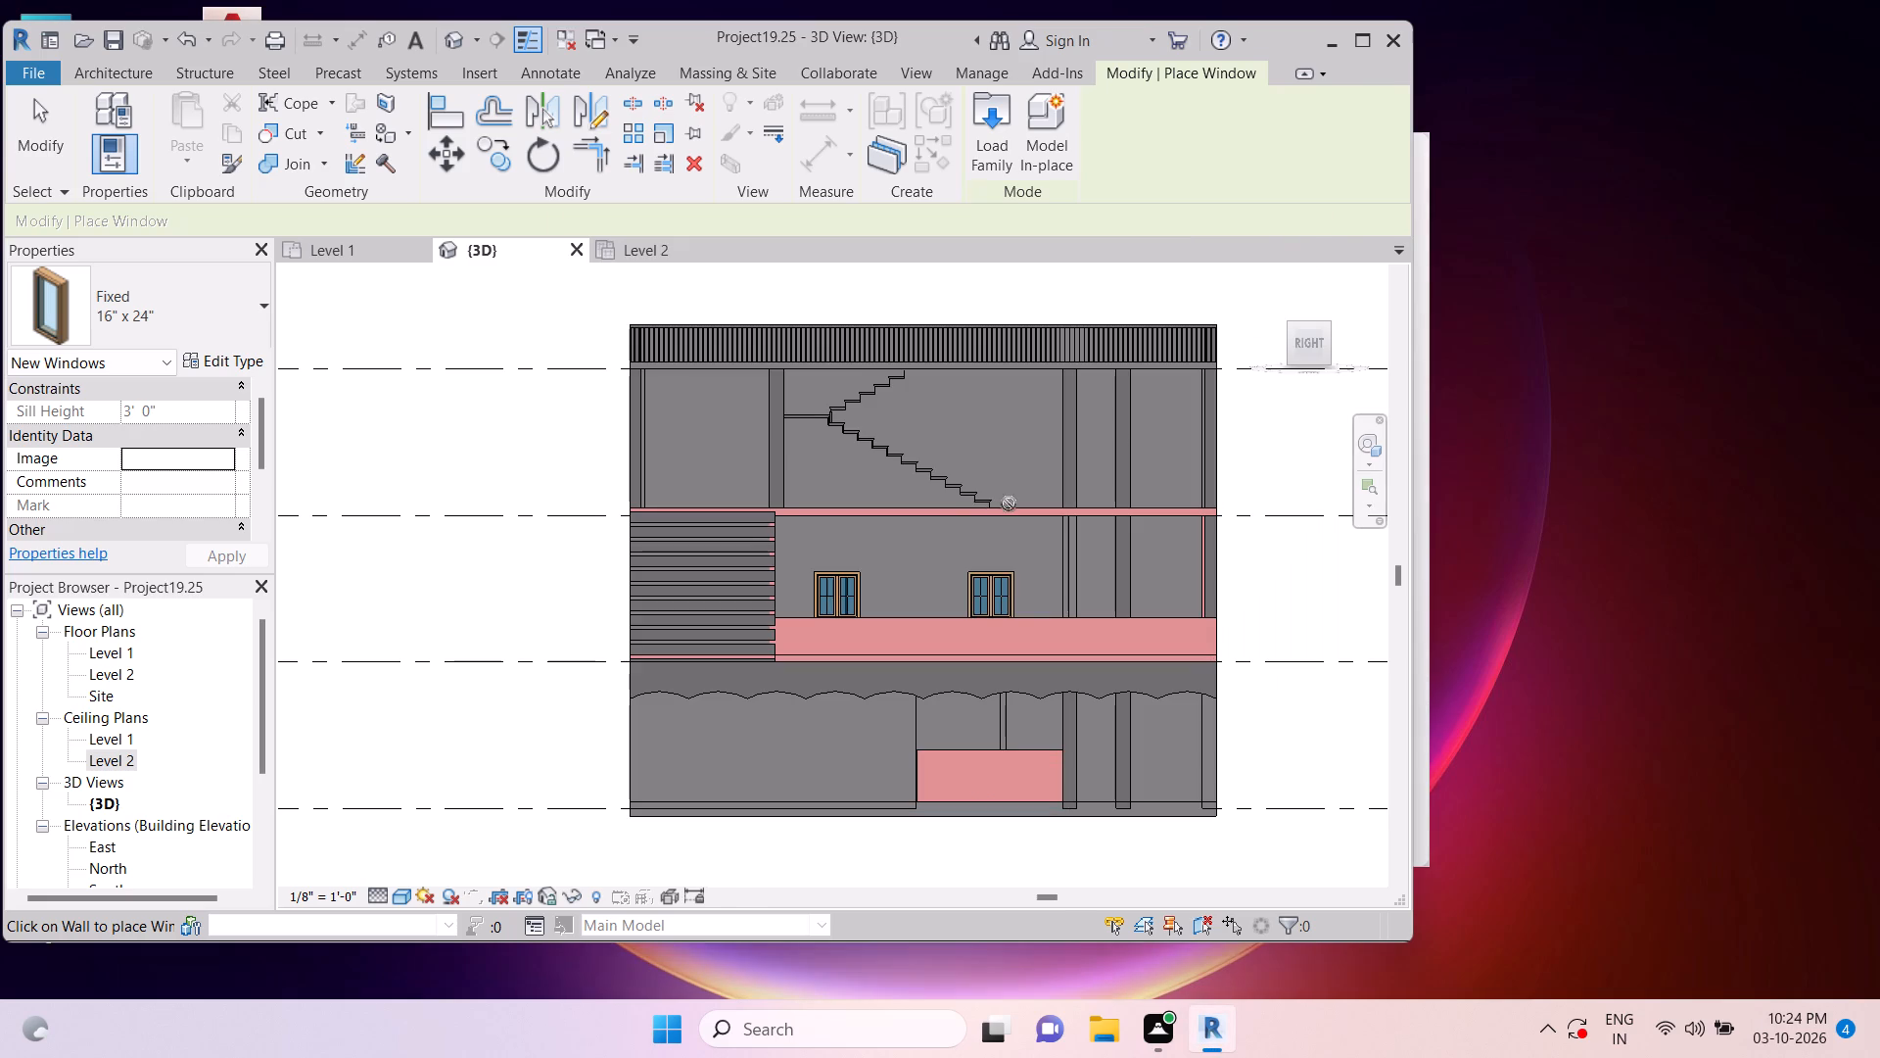
scroll(887, 549, "up", 4)
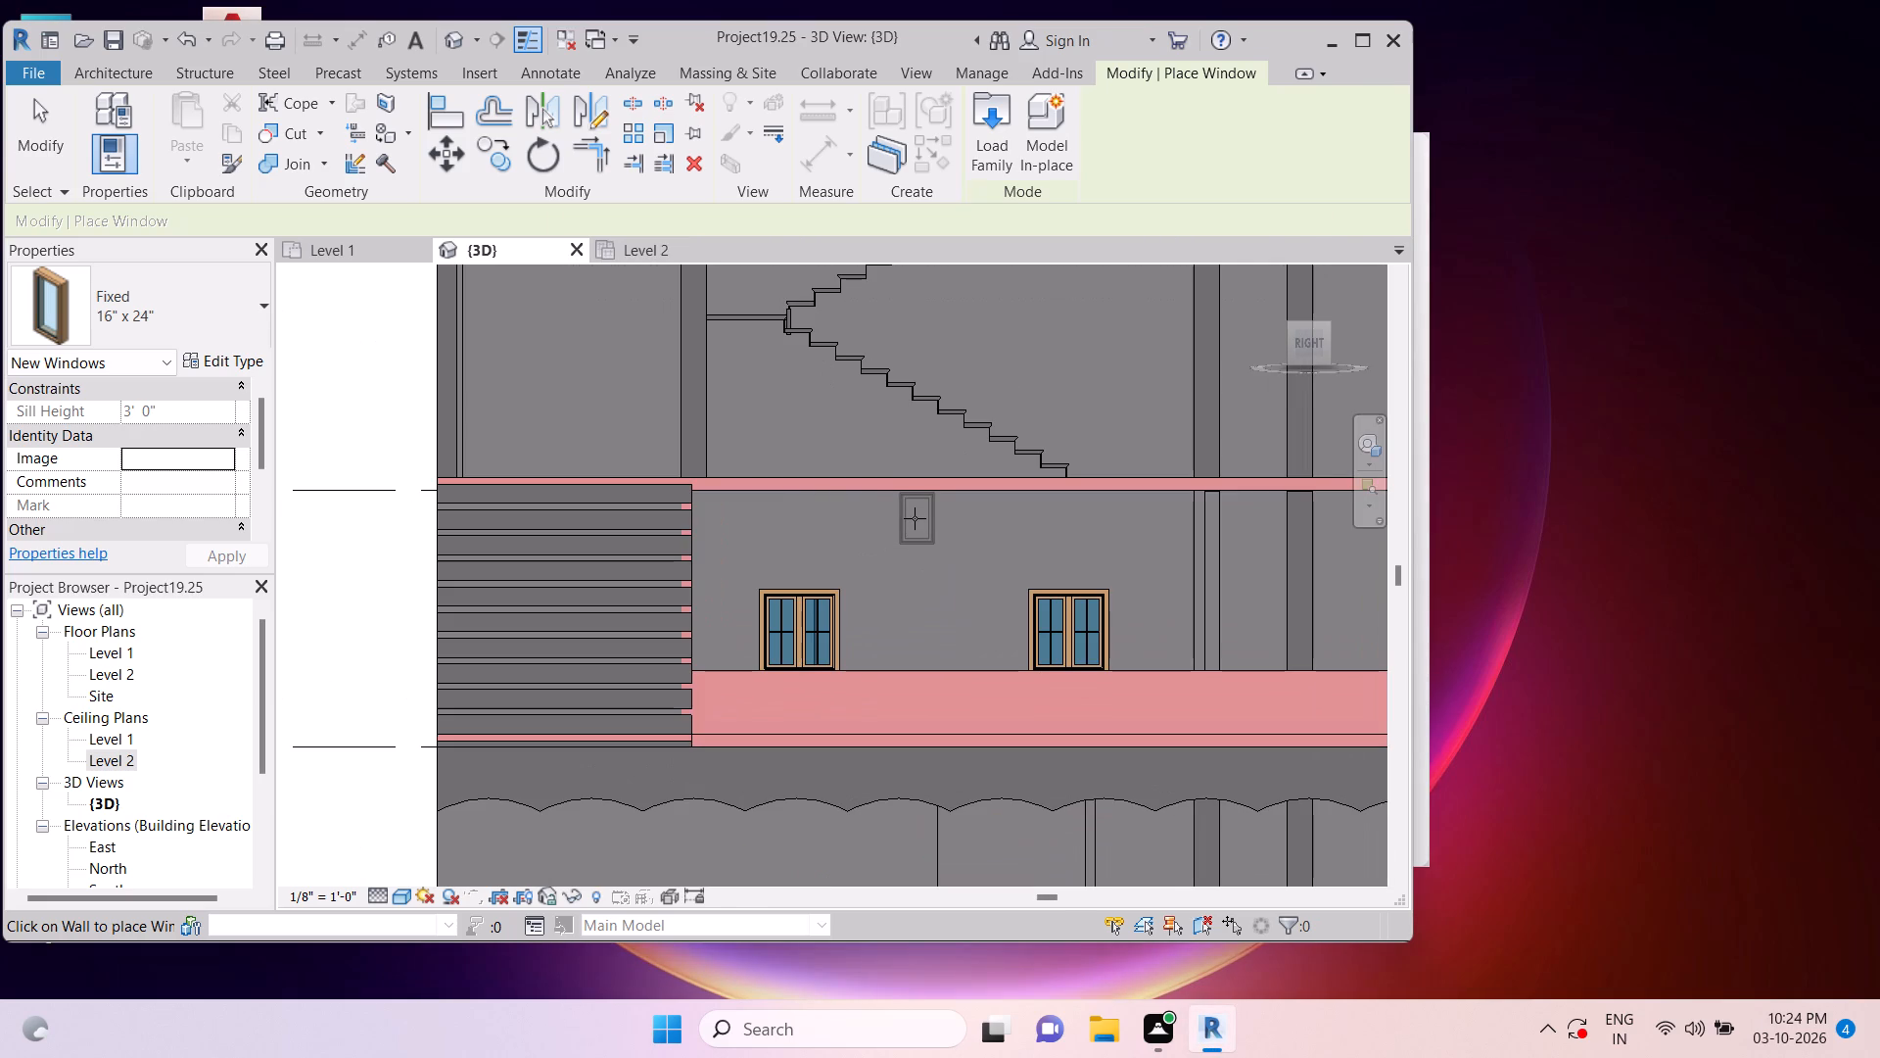
left_click(915, 517)
key("Escape")
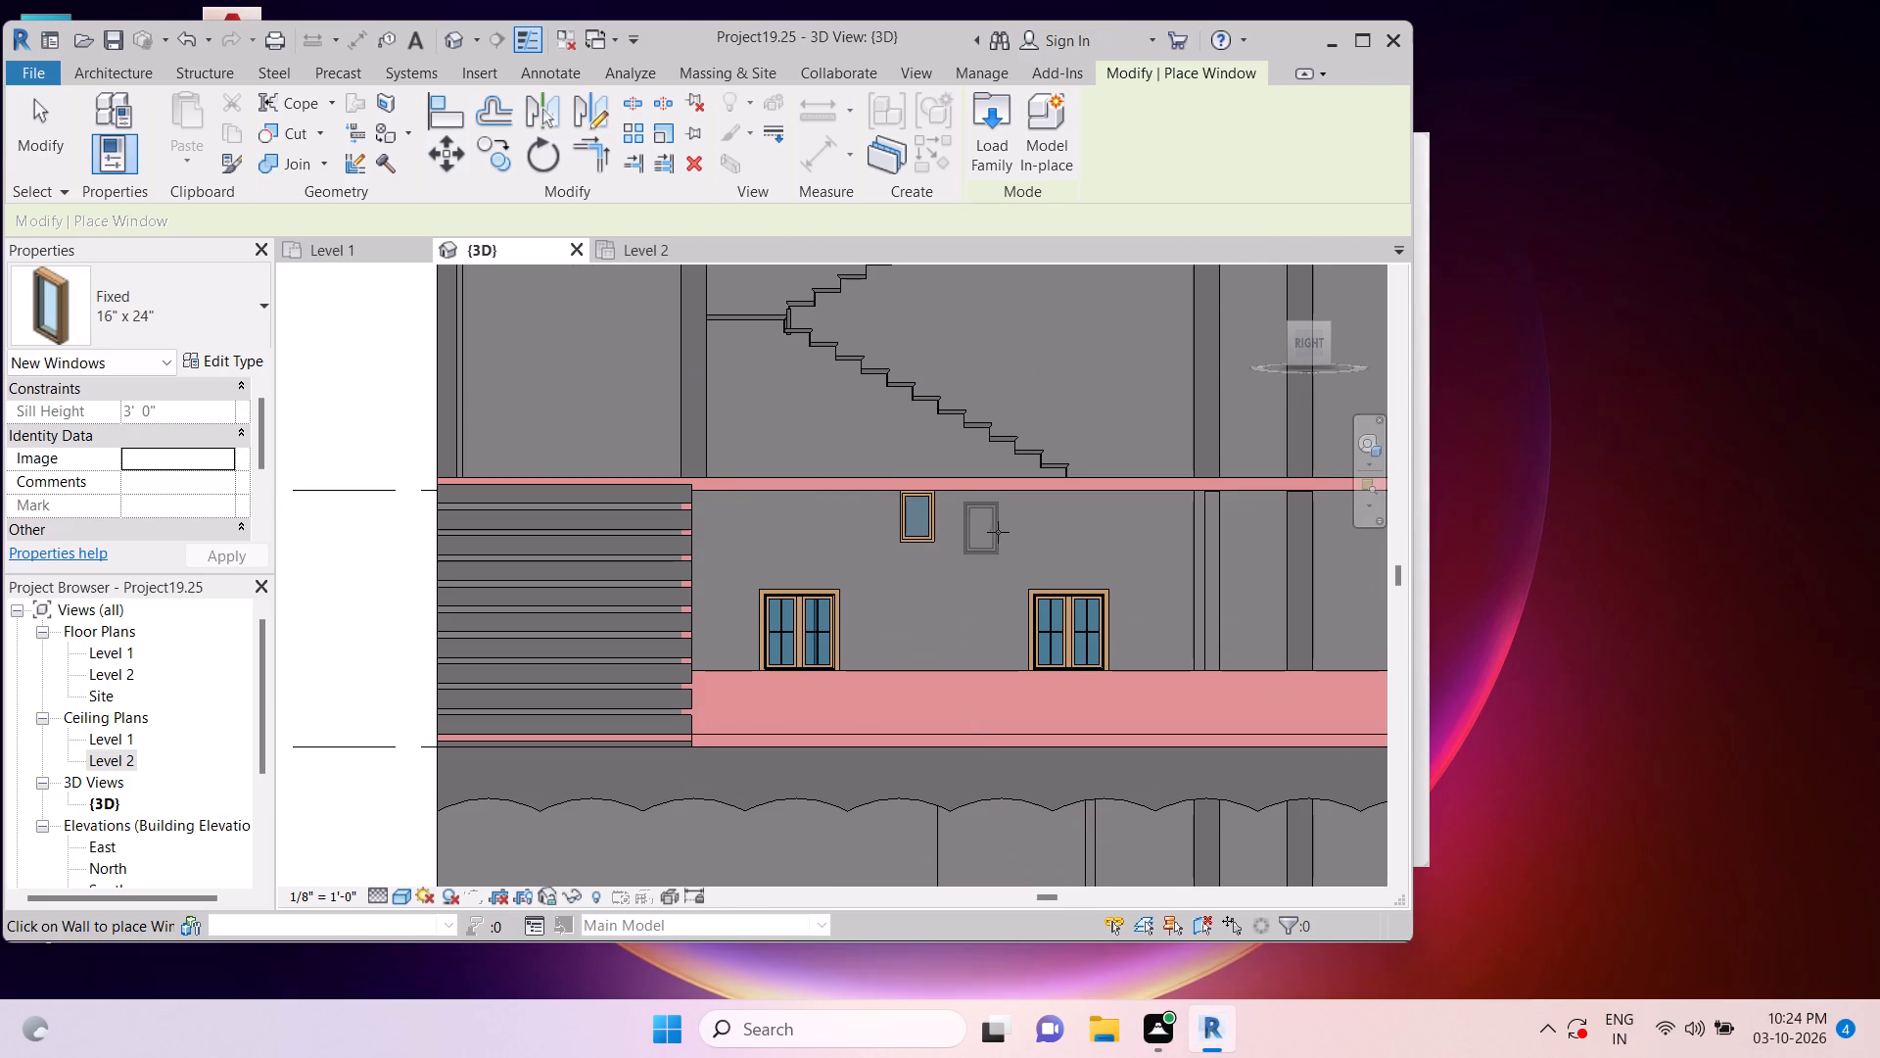
key("Escape")
key("Escape")
key("Escape")
key("Escape")
key("Escape")
Change the Fixed window's type dimensions on the Level 2 wall to 1' 0" height and 2' 0" width.
left_click(935, 521)
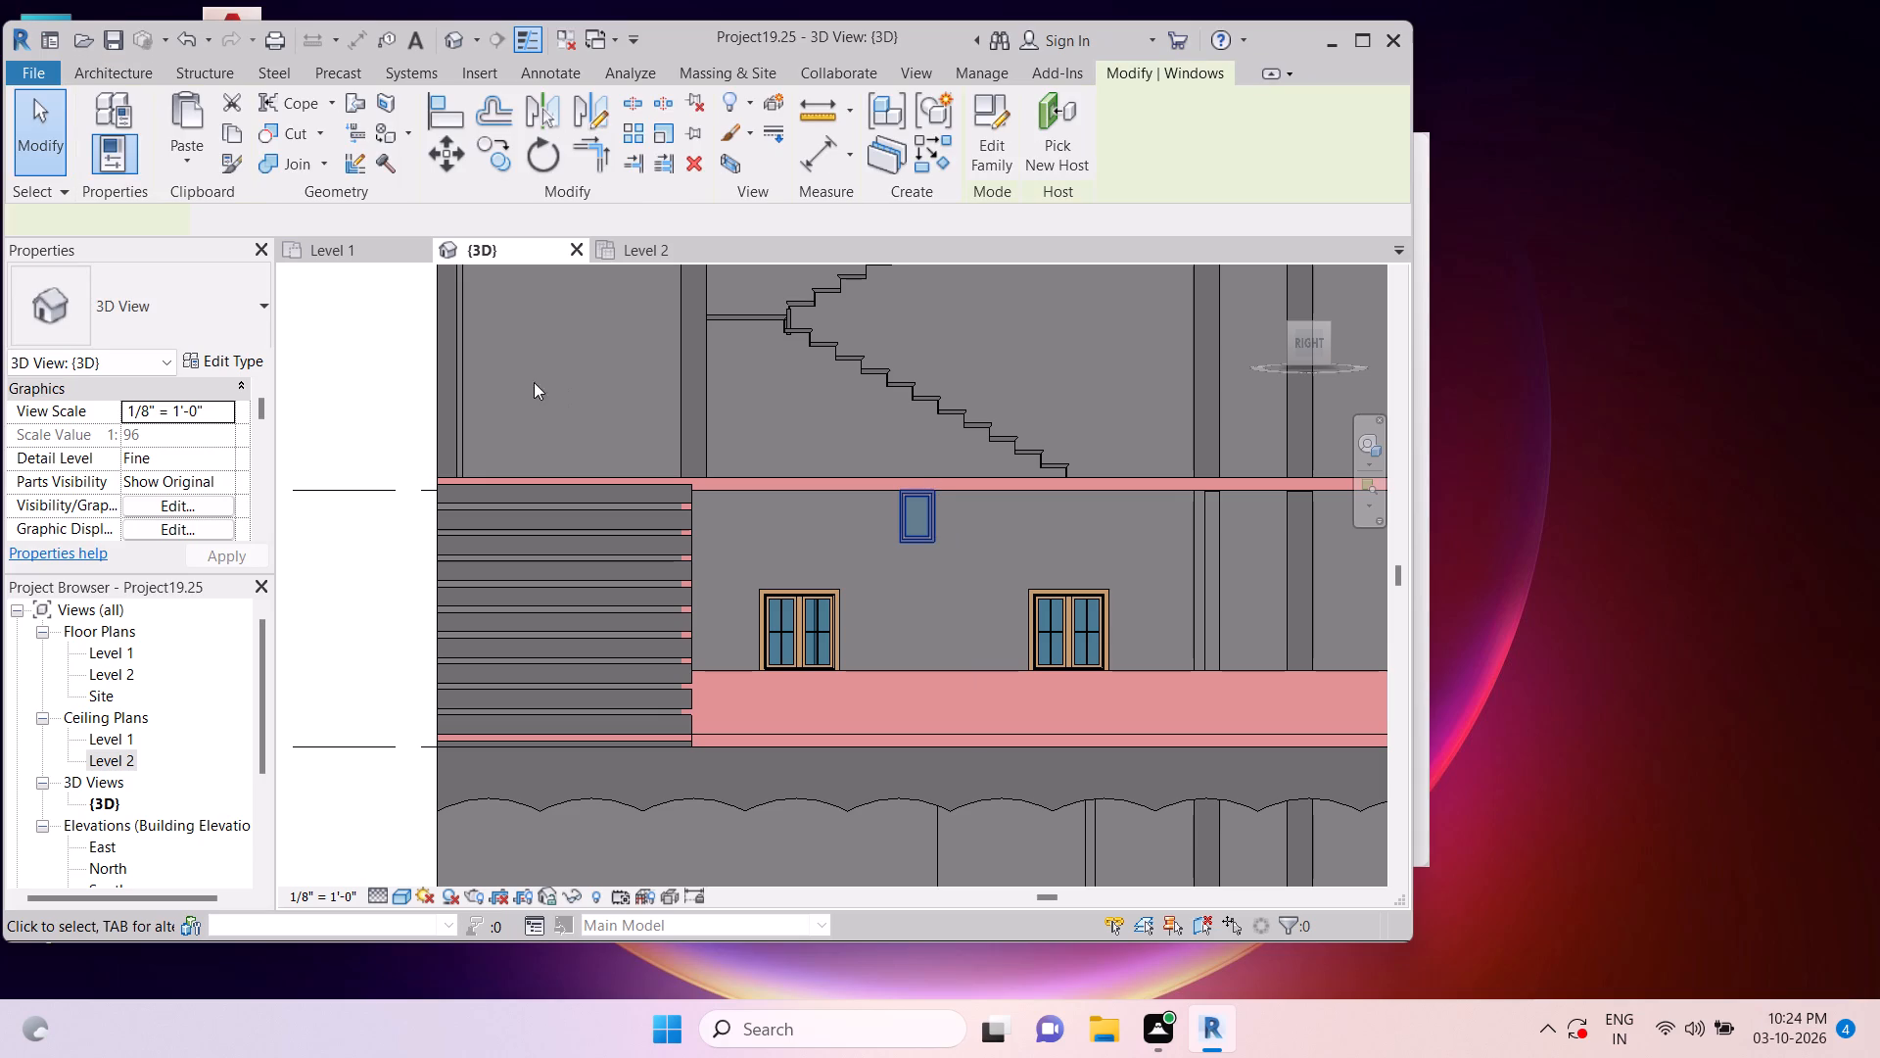
left_click(248, 360)
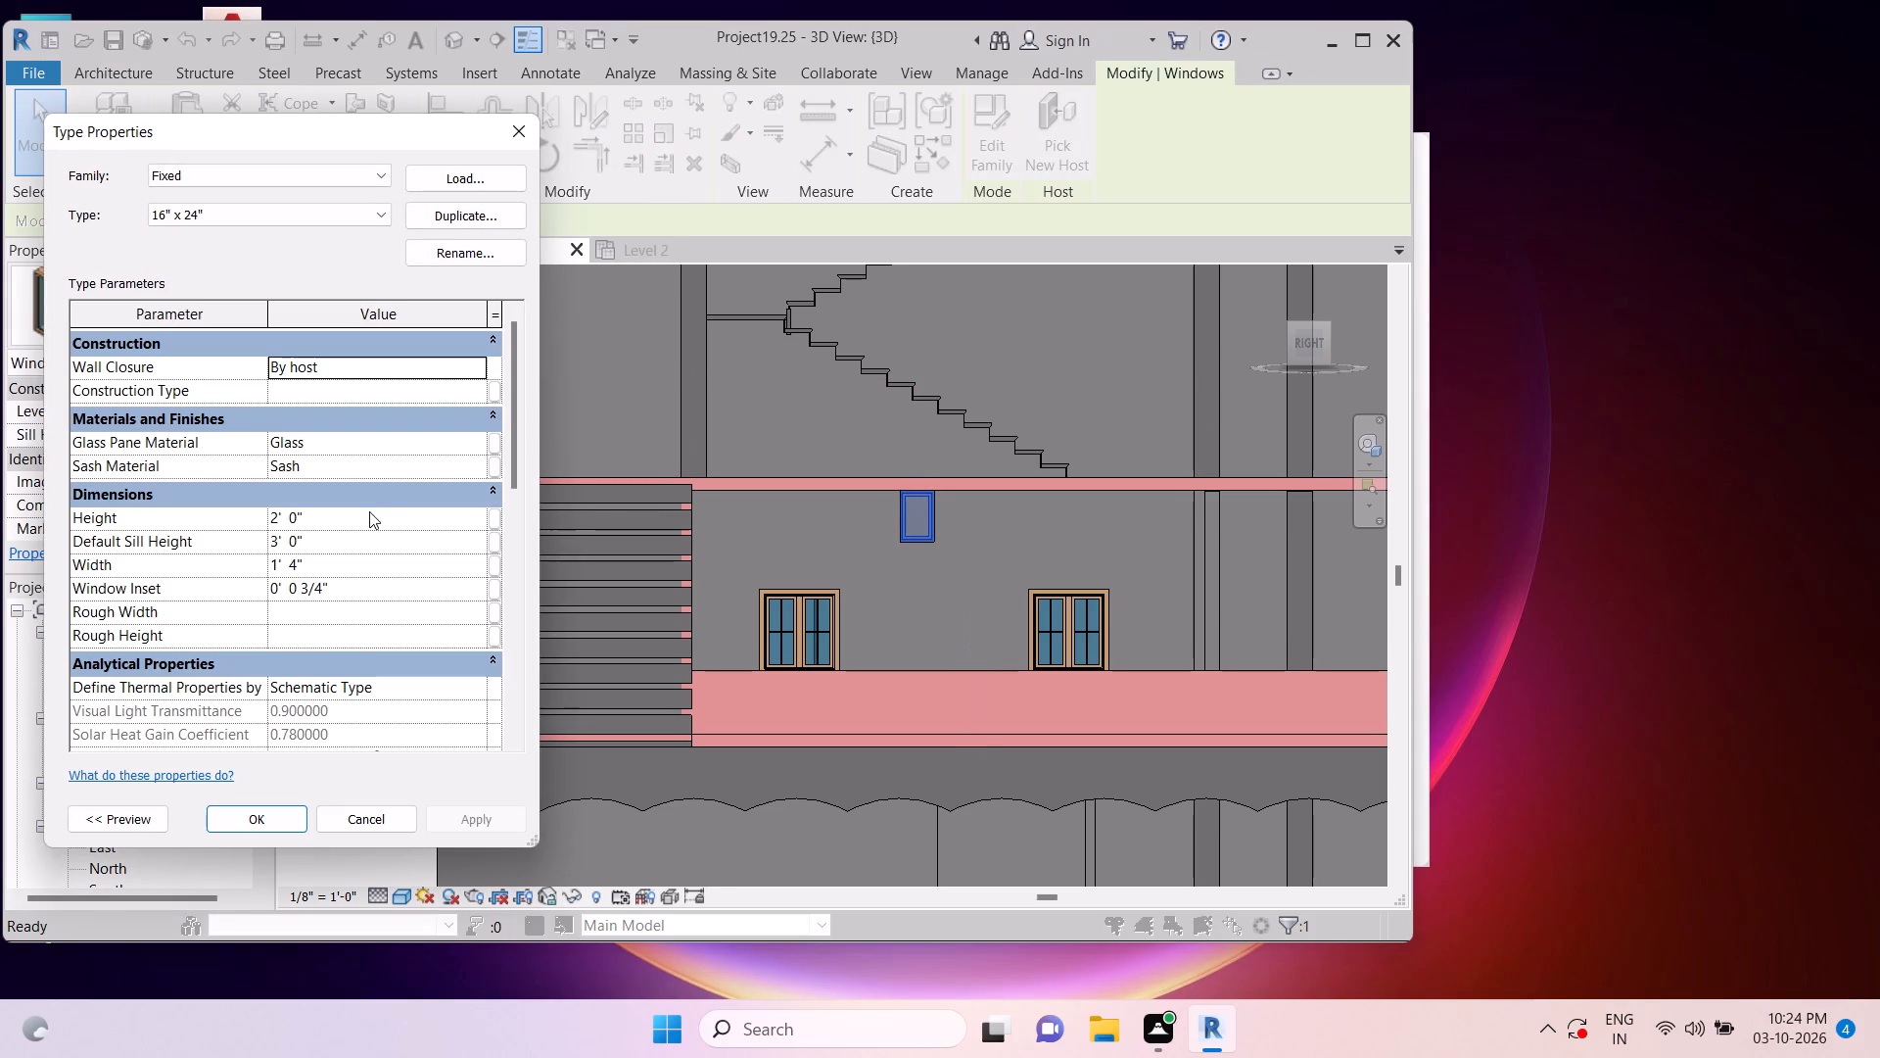
left_click(353, 558)
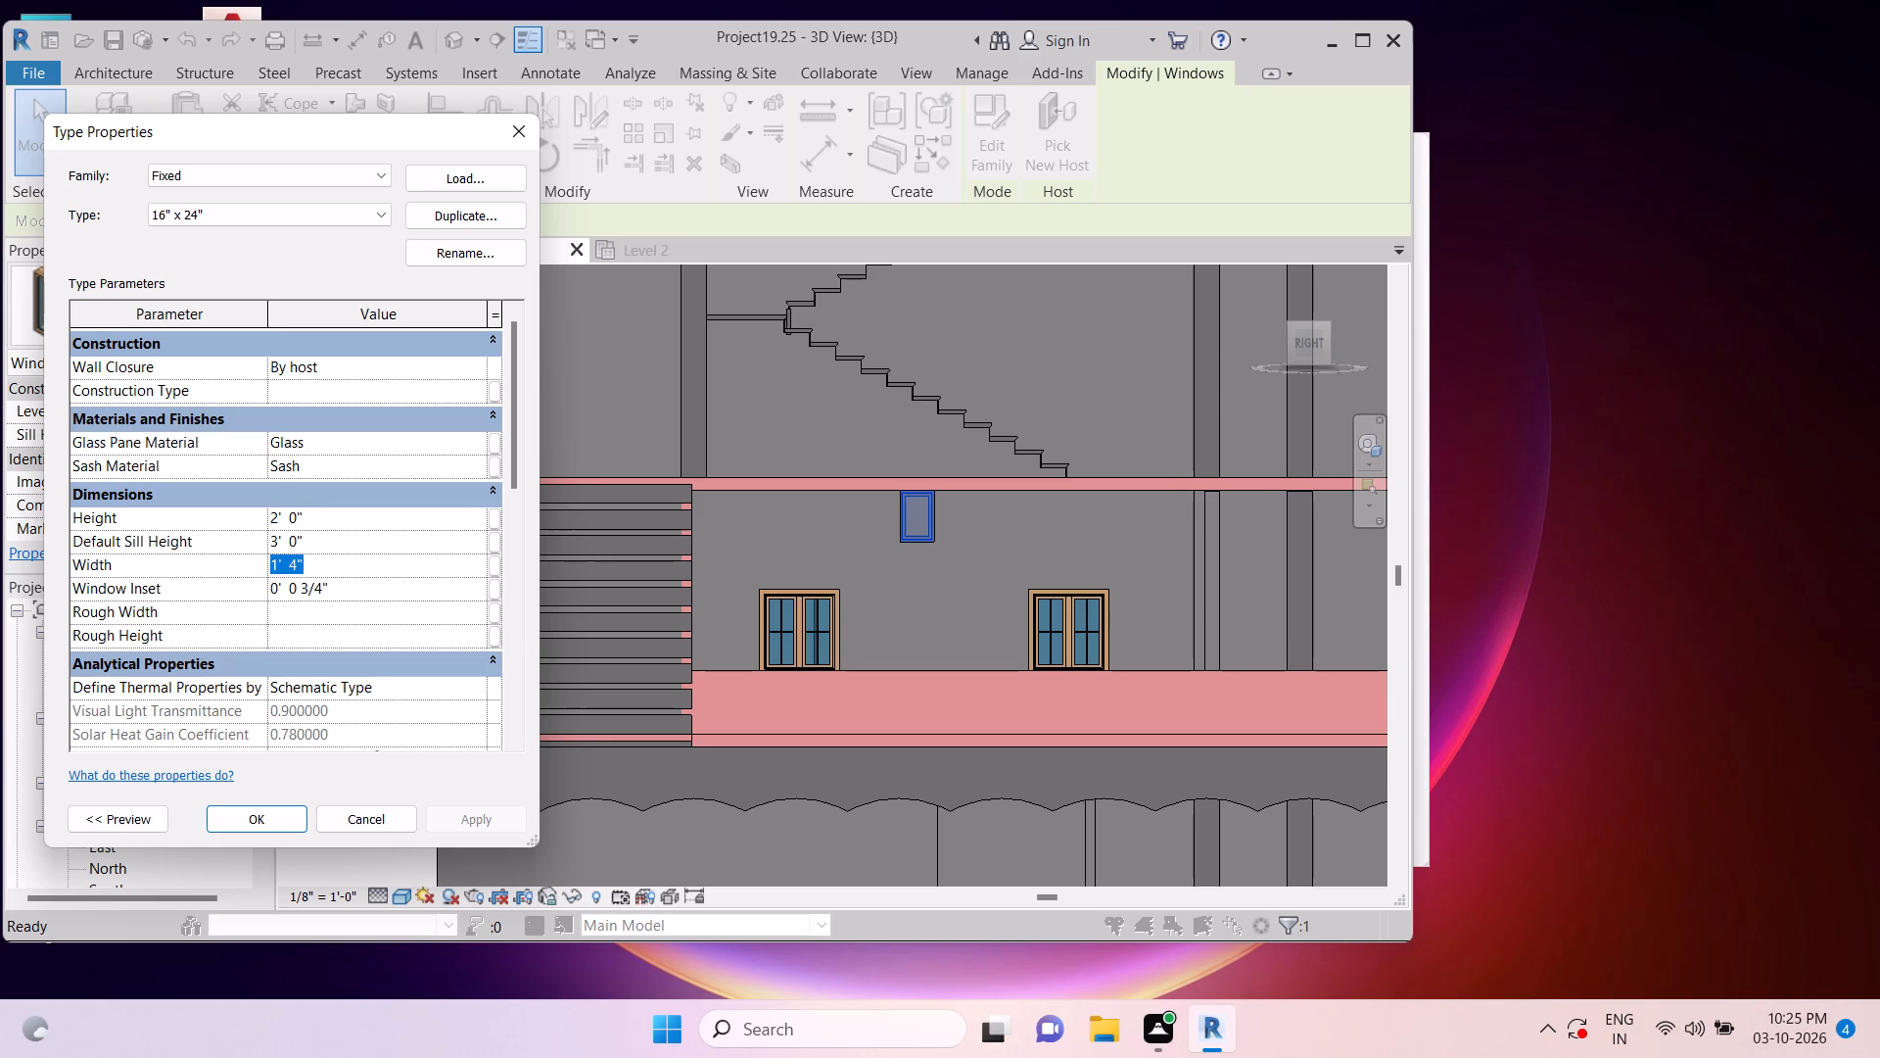
scroll(301, 570, "up", 1)
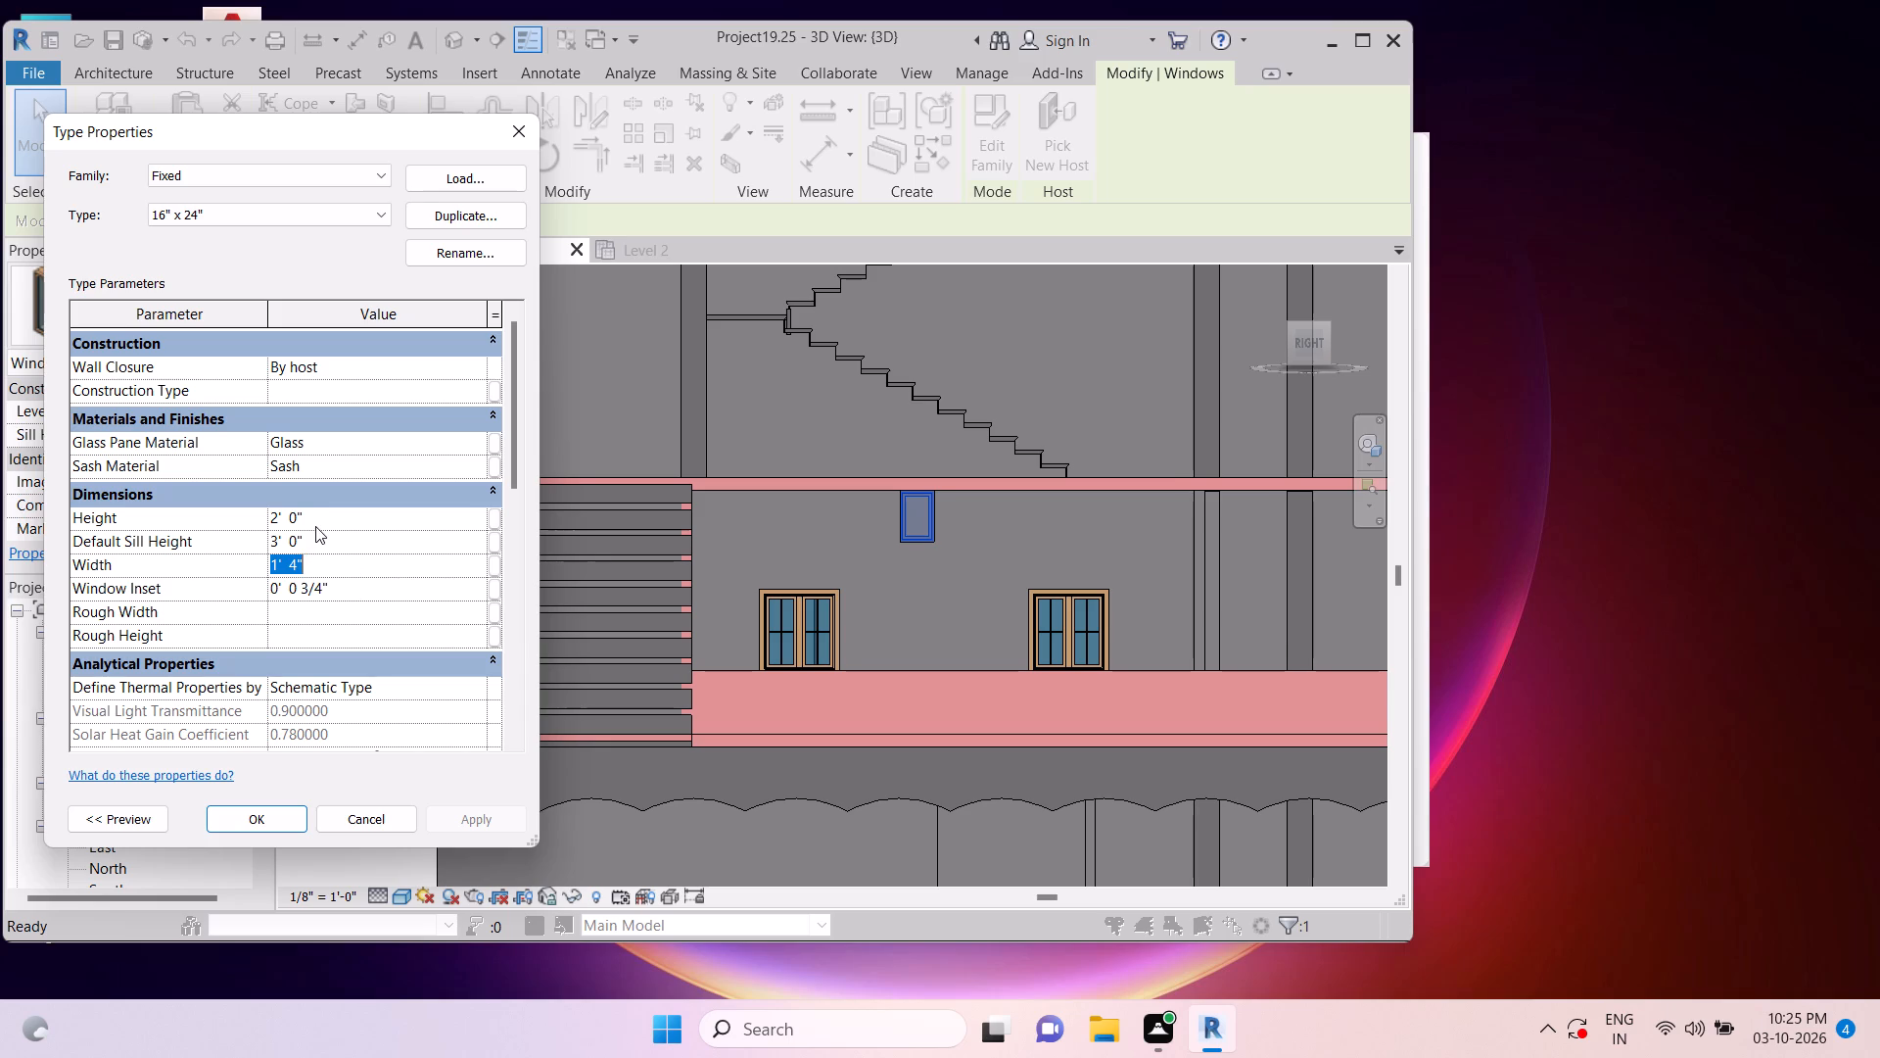
left_click(315, 525)
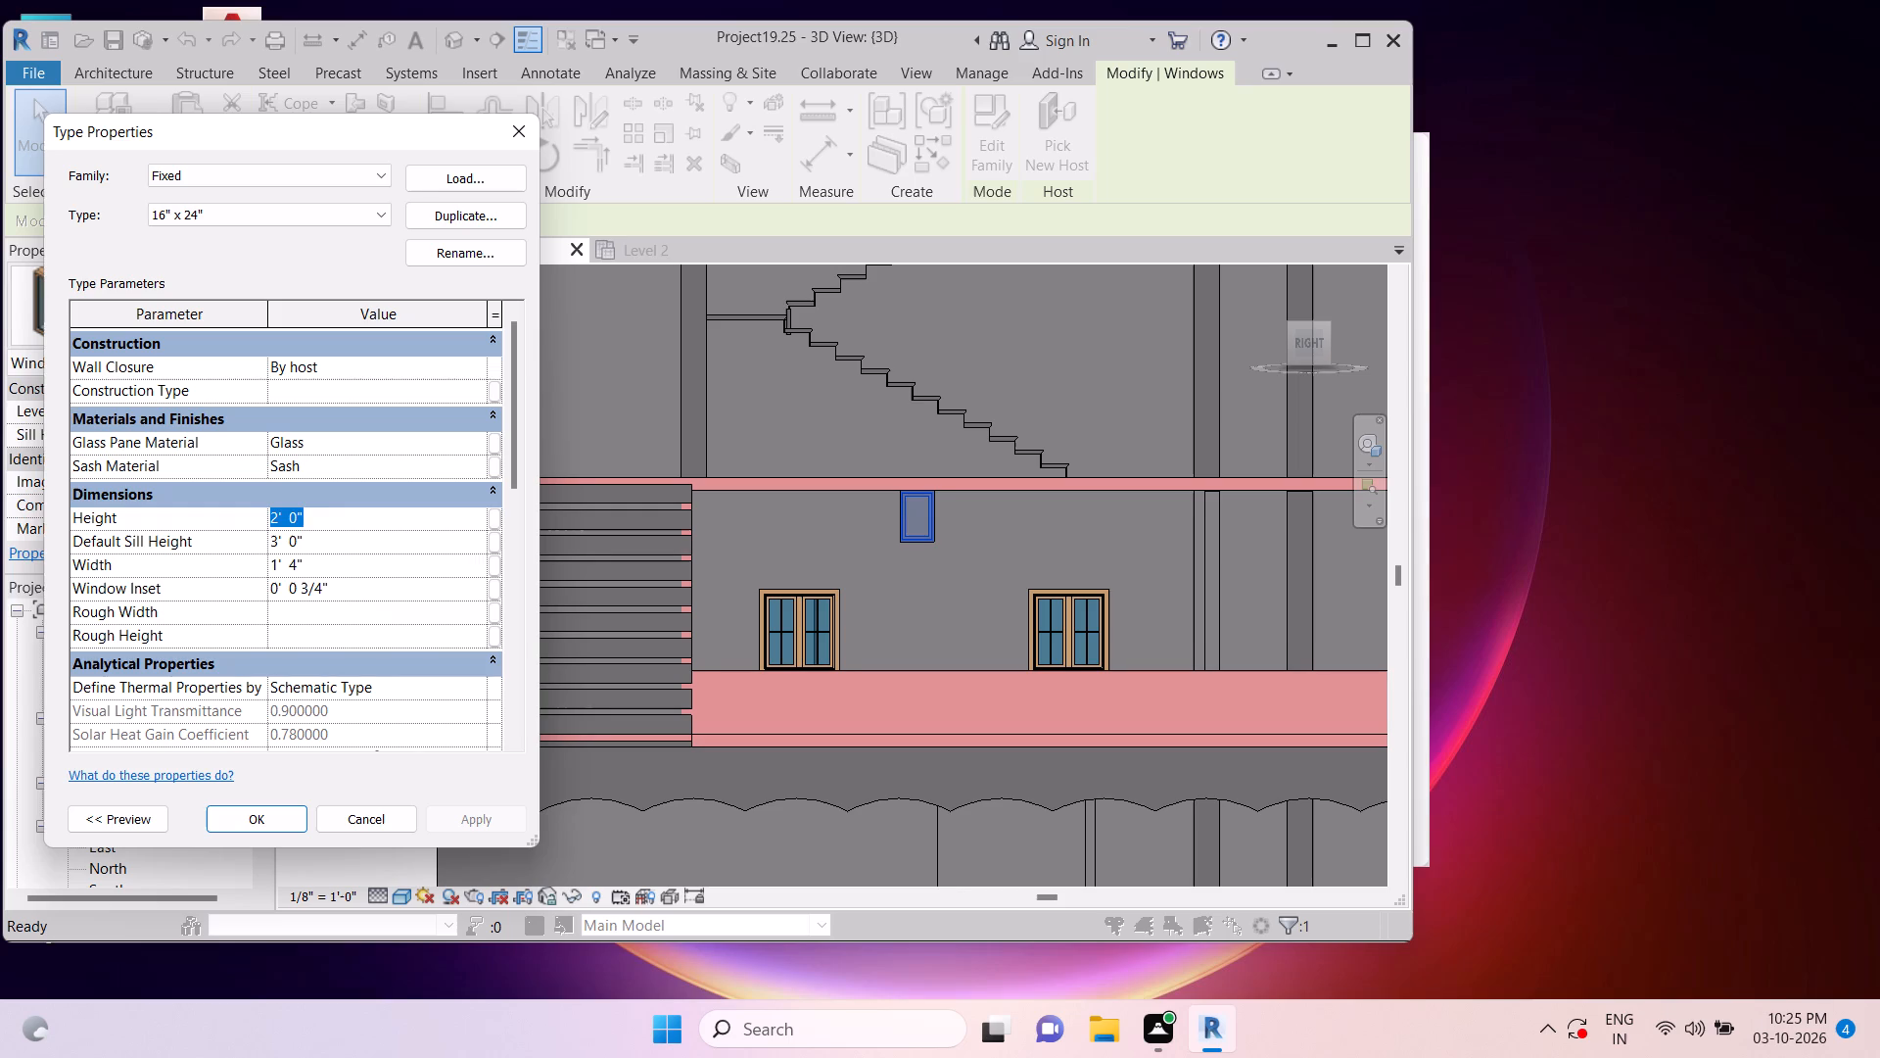
type("1'")
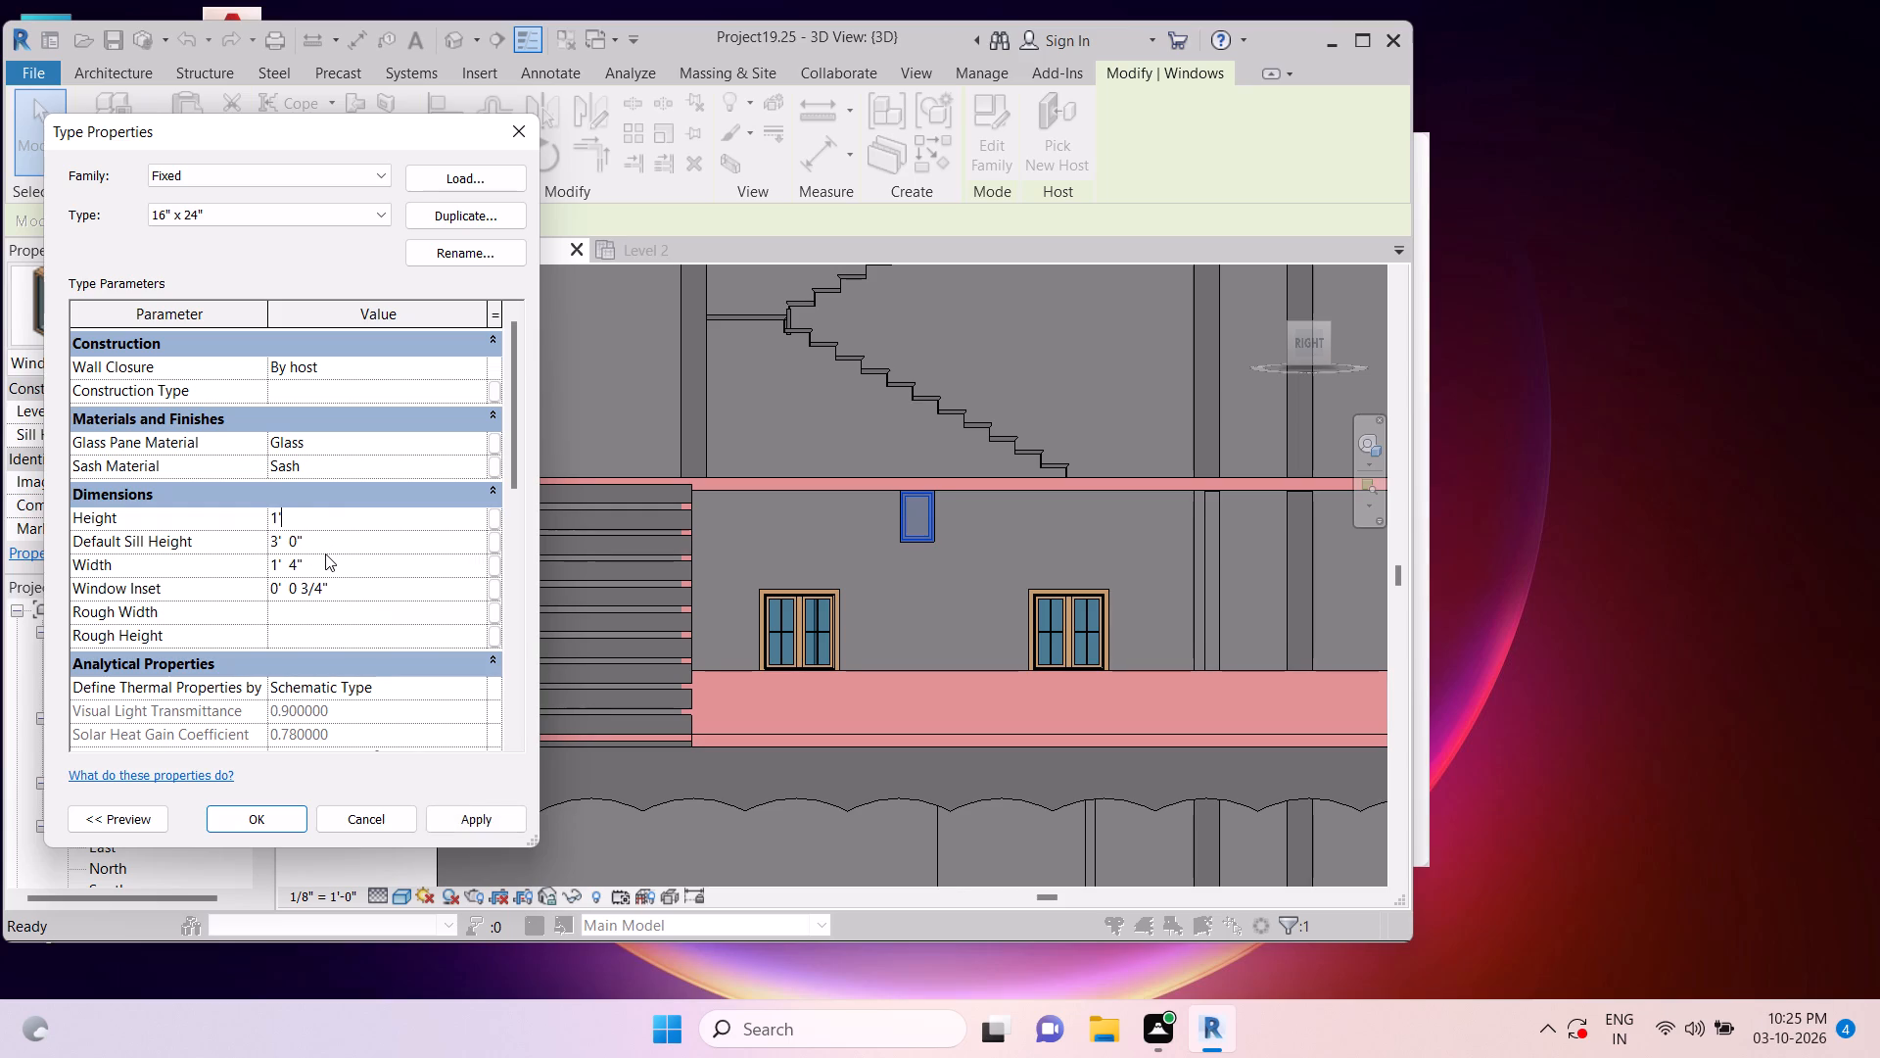
left_click(325, 566)
type("2'")
left_click(393, 591)
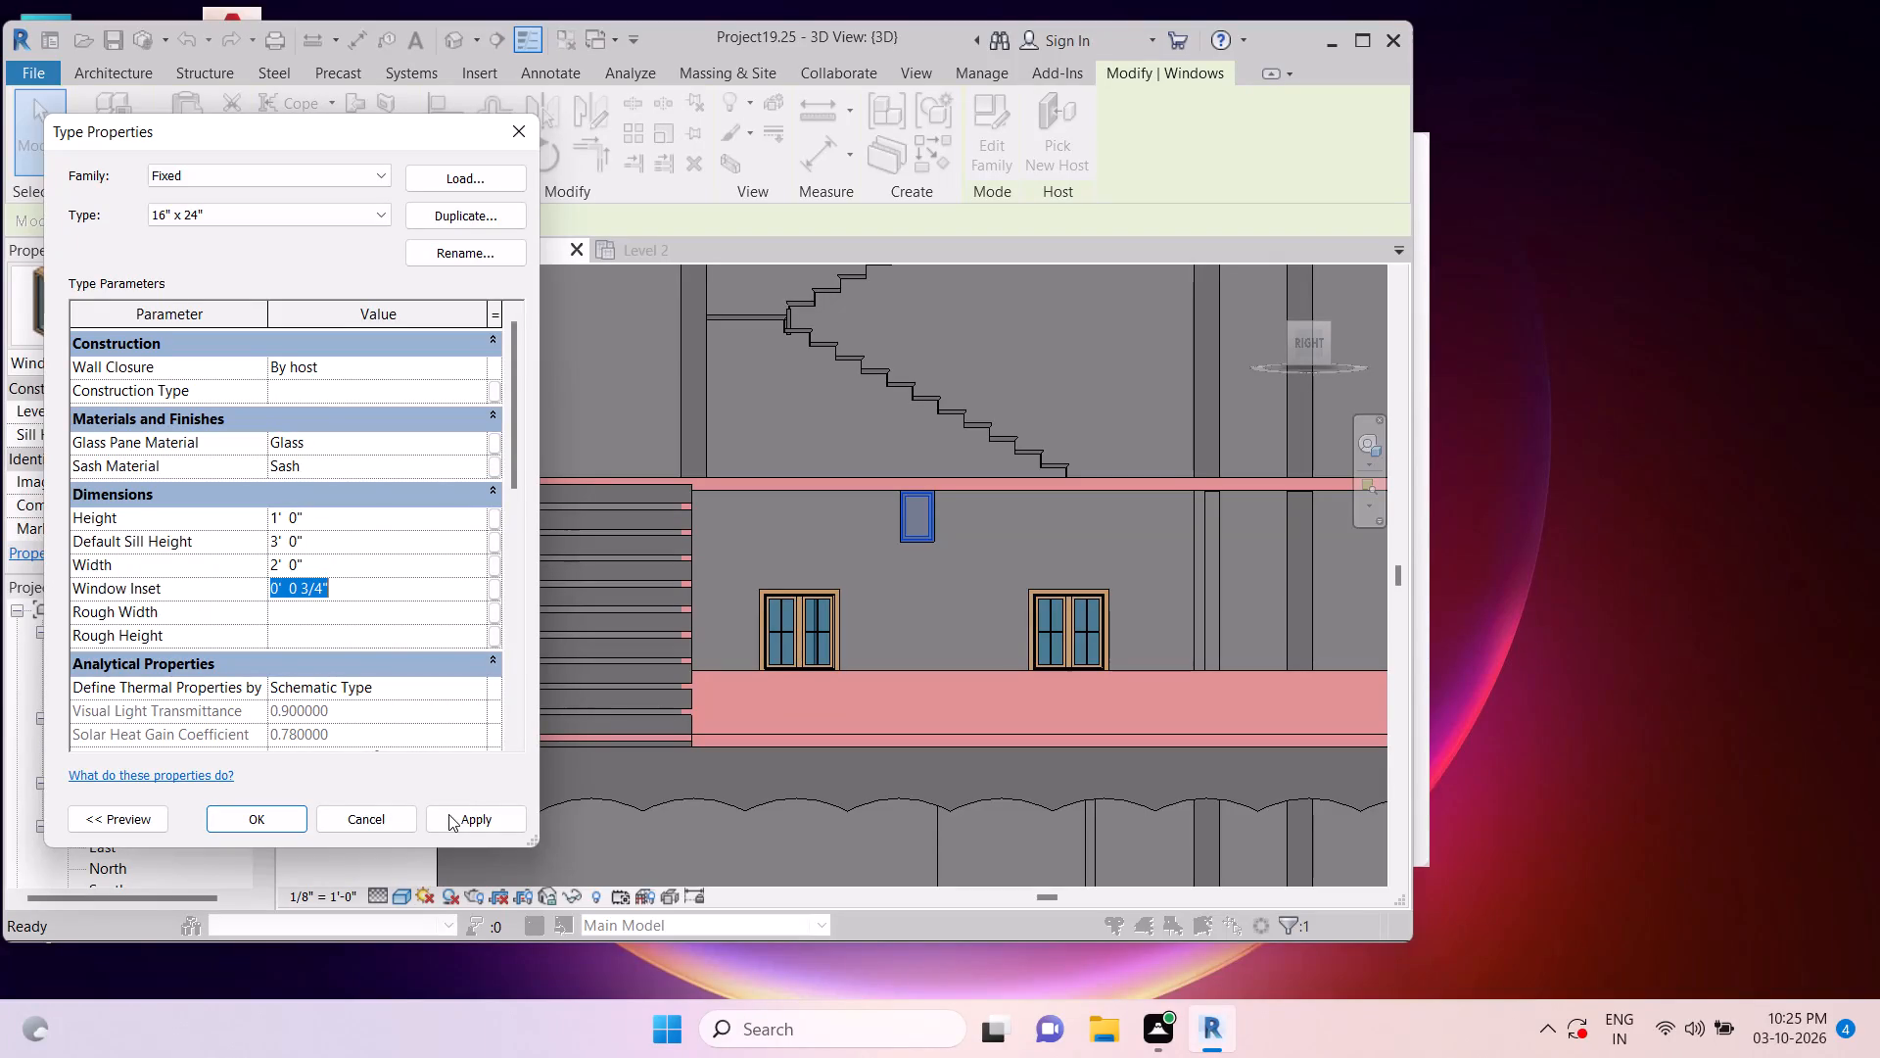
left_click(466, 822)
left_click(248, 816)
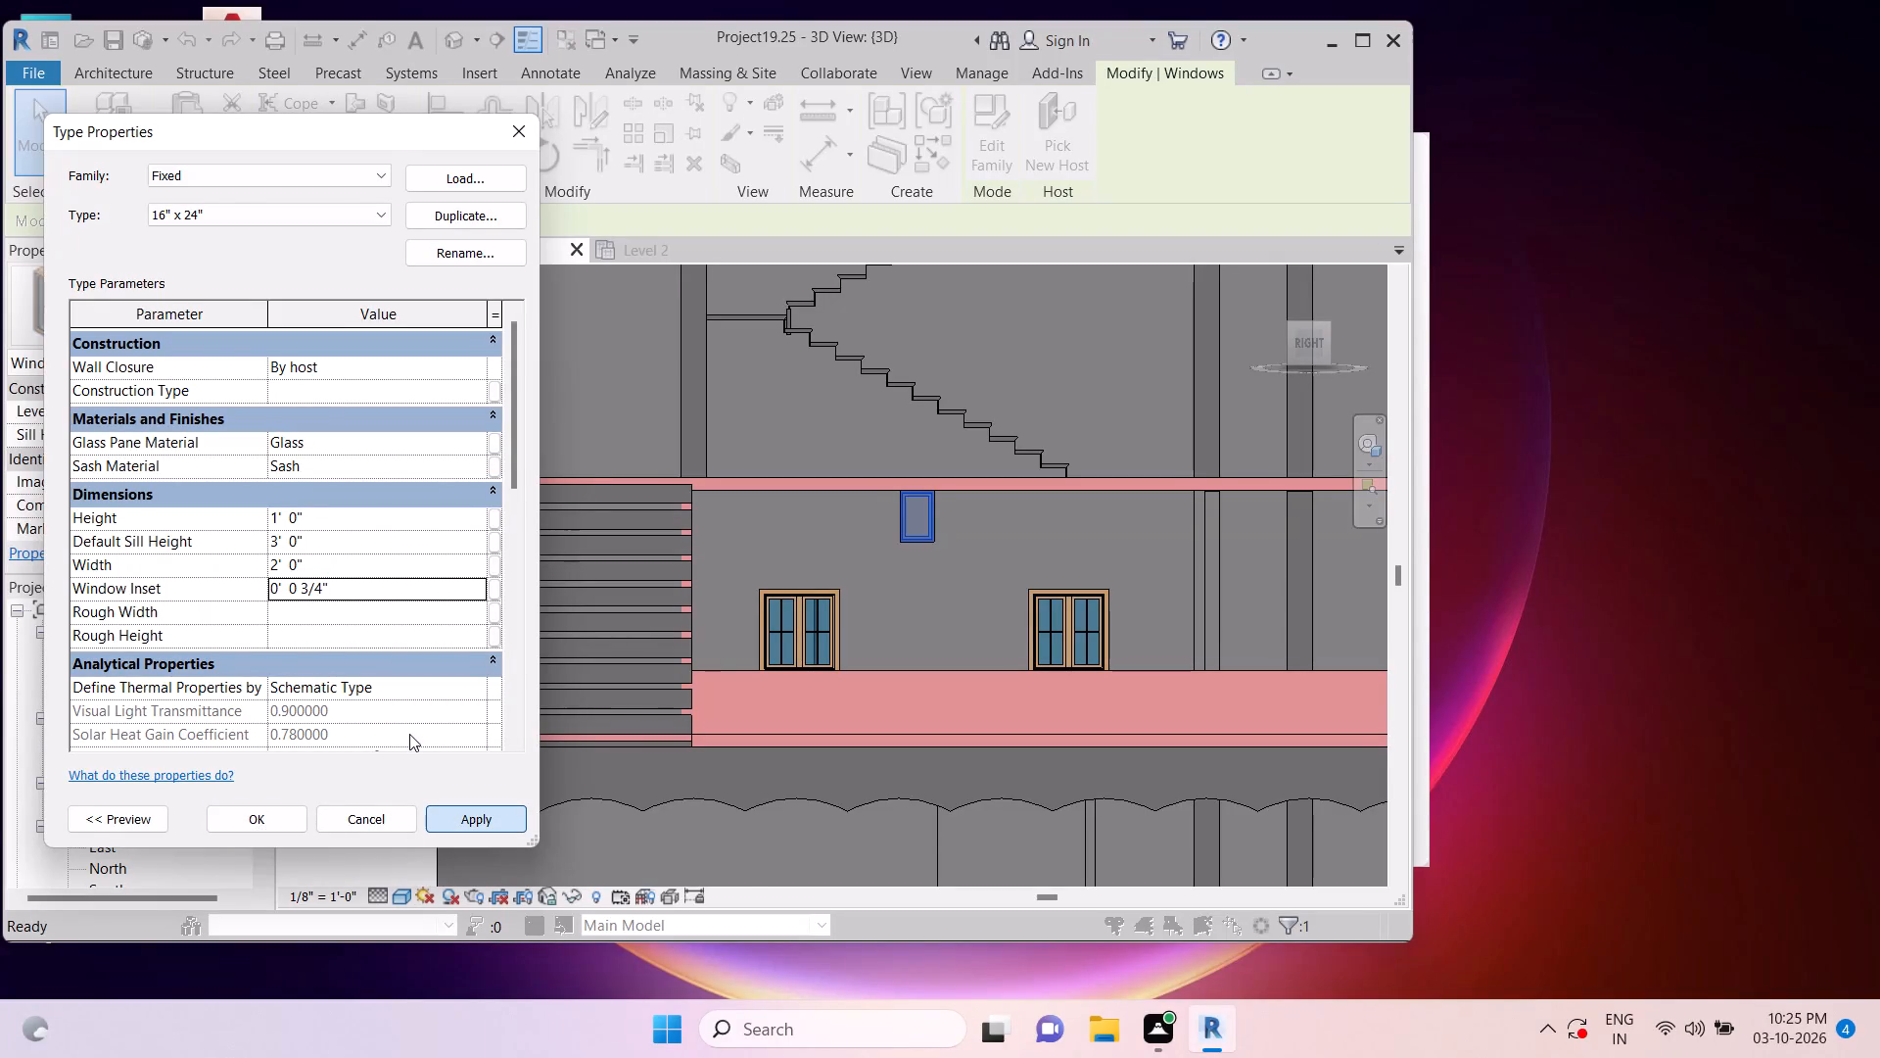
key("Escape")
key("Escape")
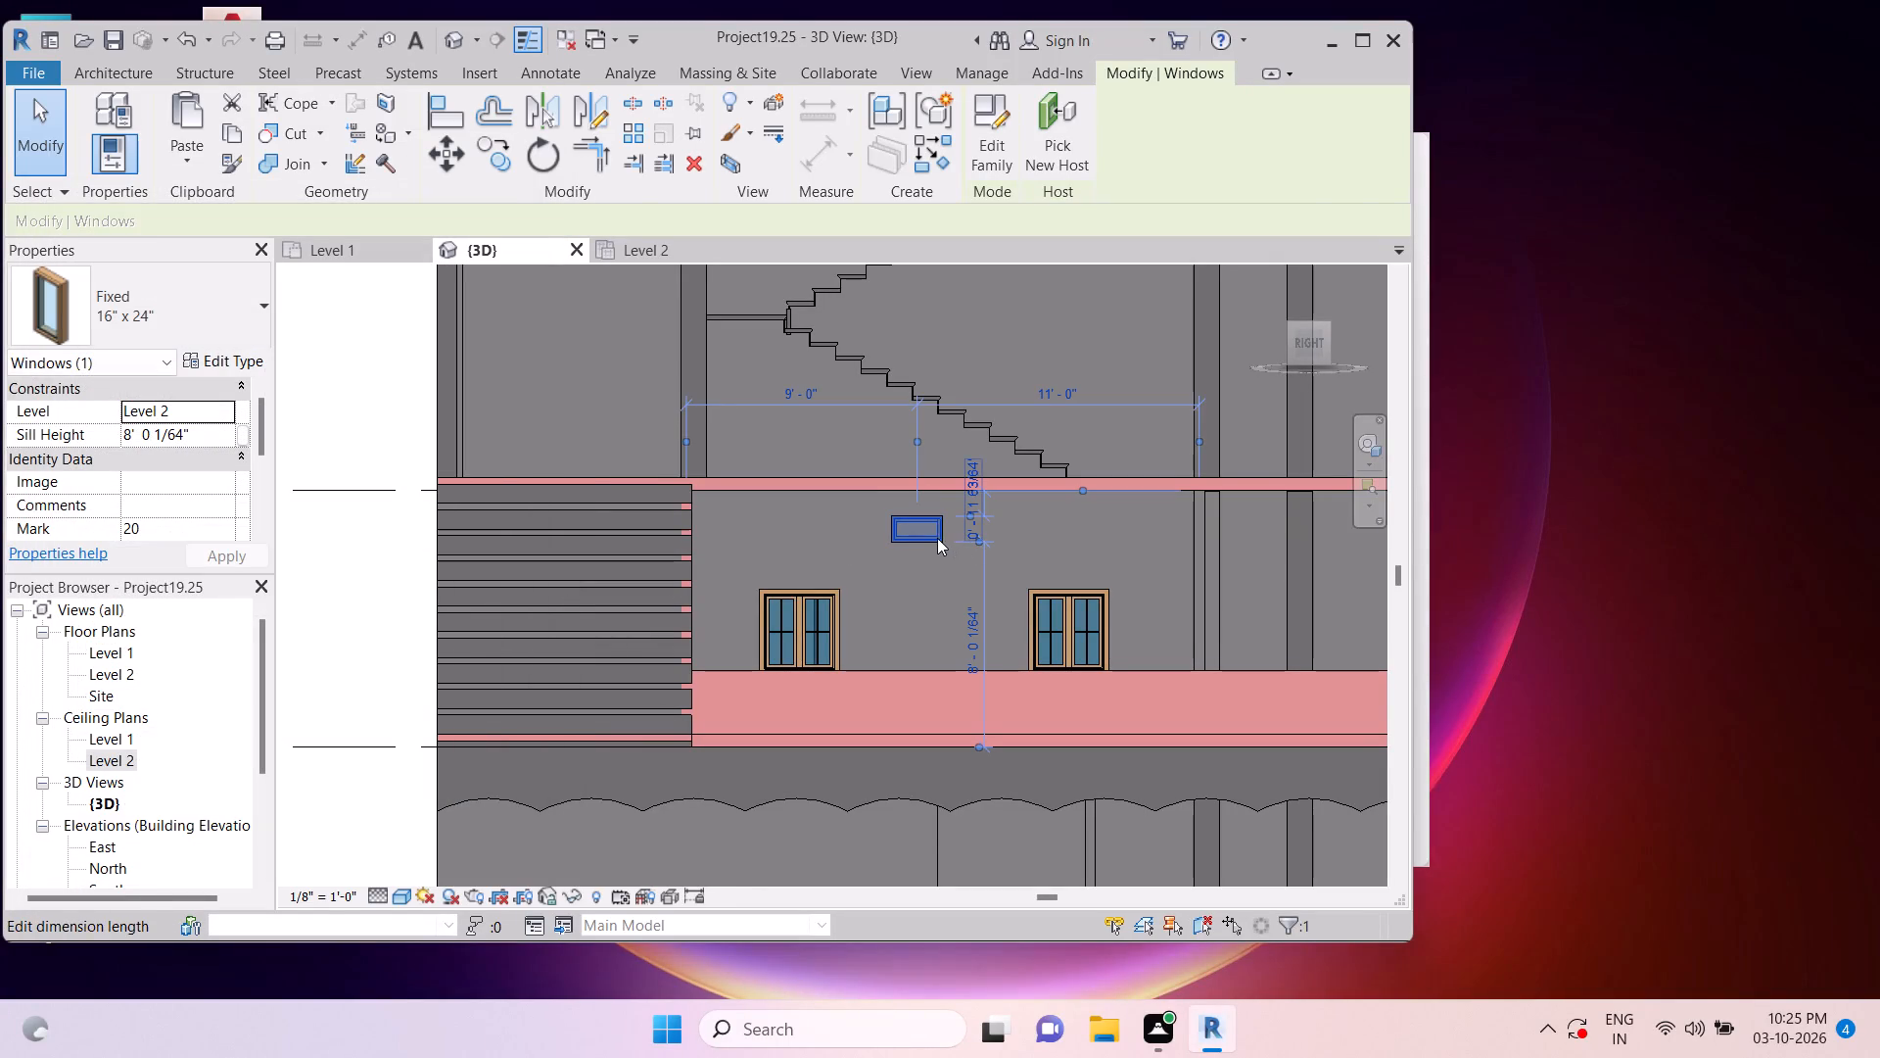
key("Escape")
Set the fixed window's sill height to 8' 0" on Level 2.
left_click(933, 530)
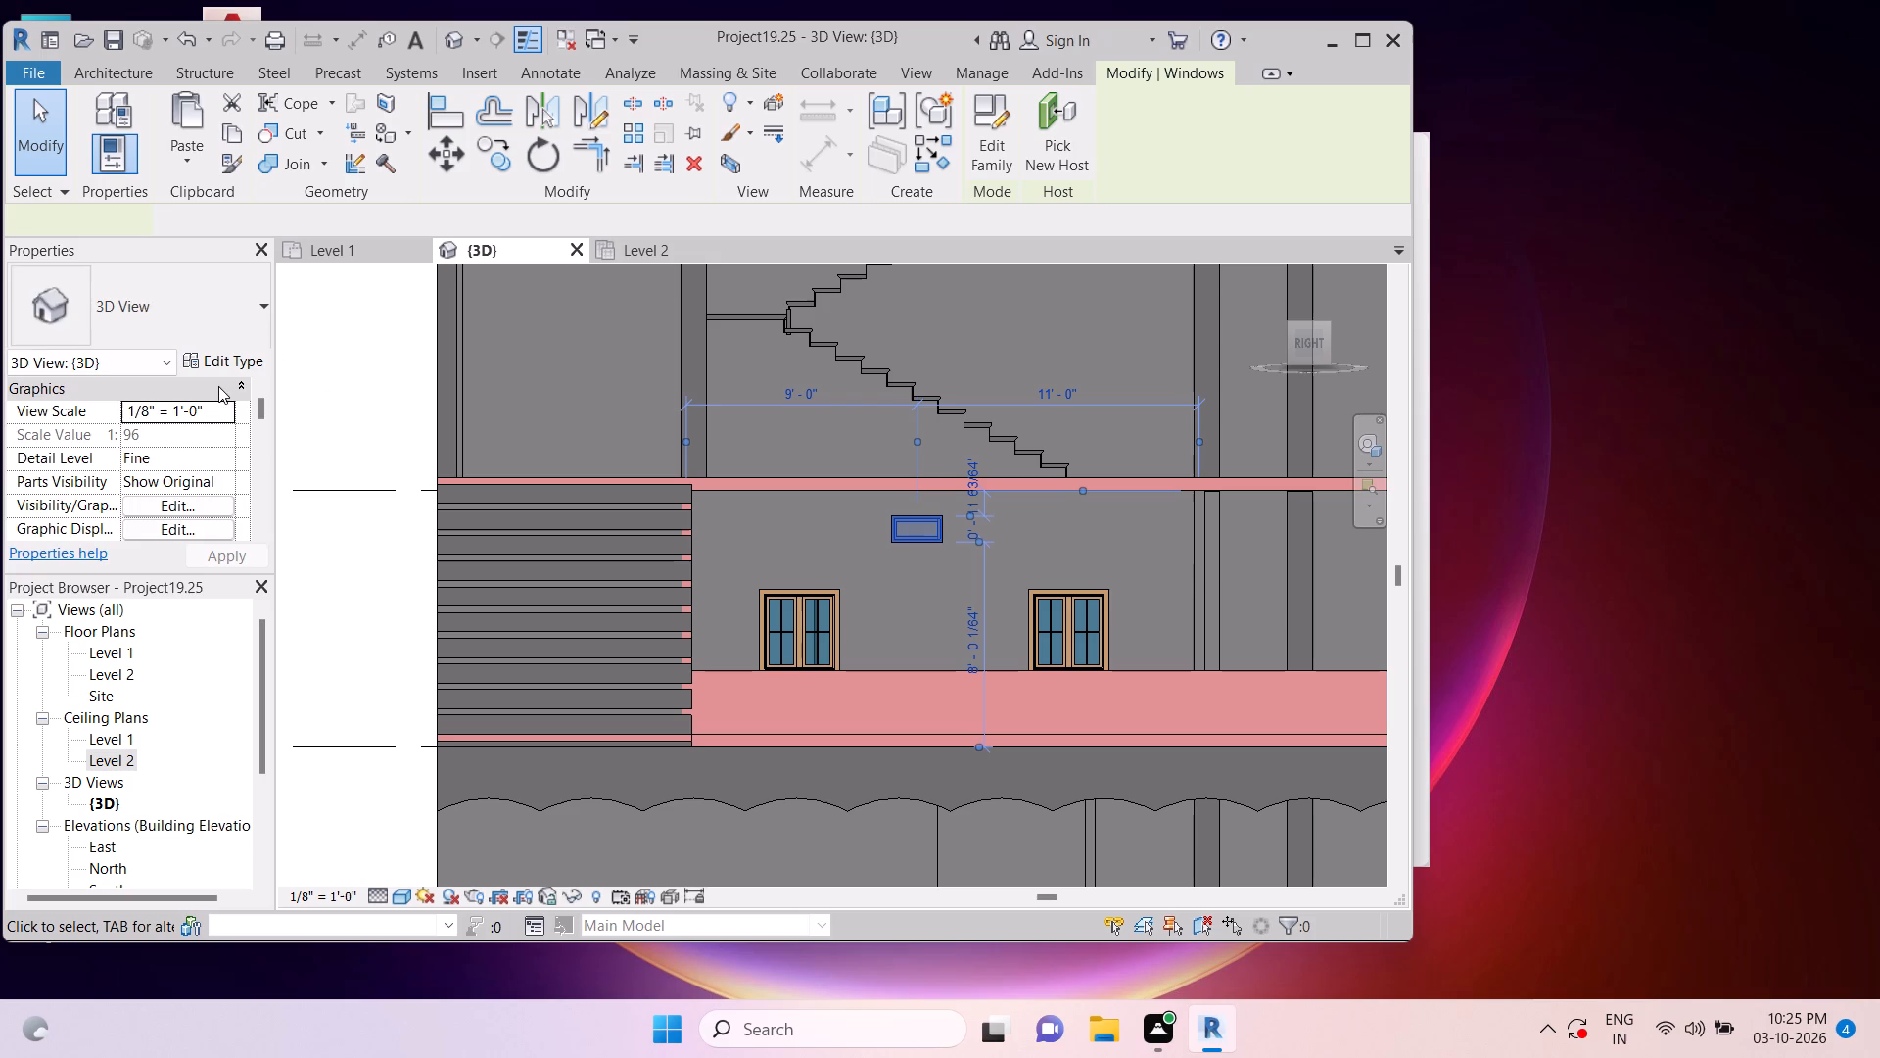
left_click(223, 432)
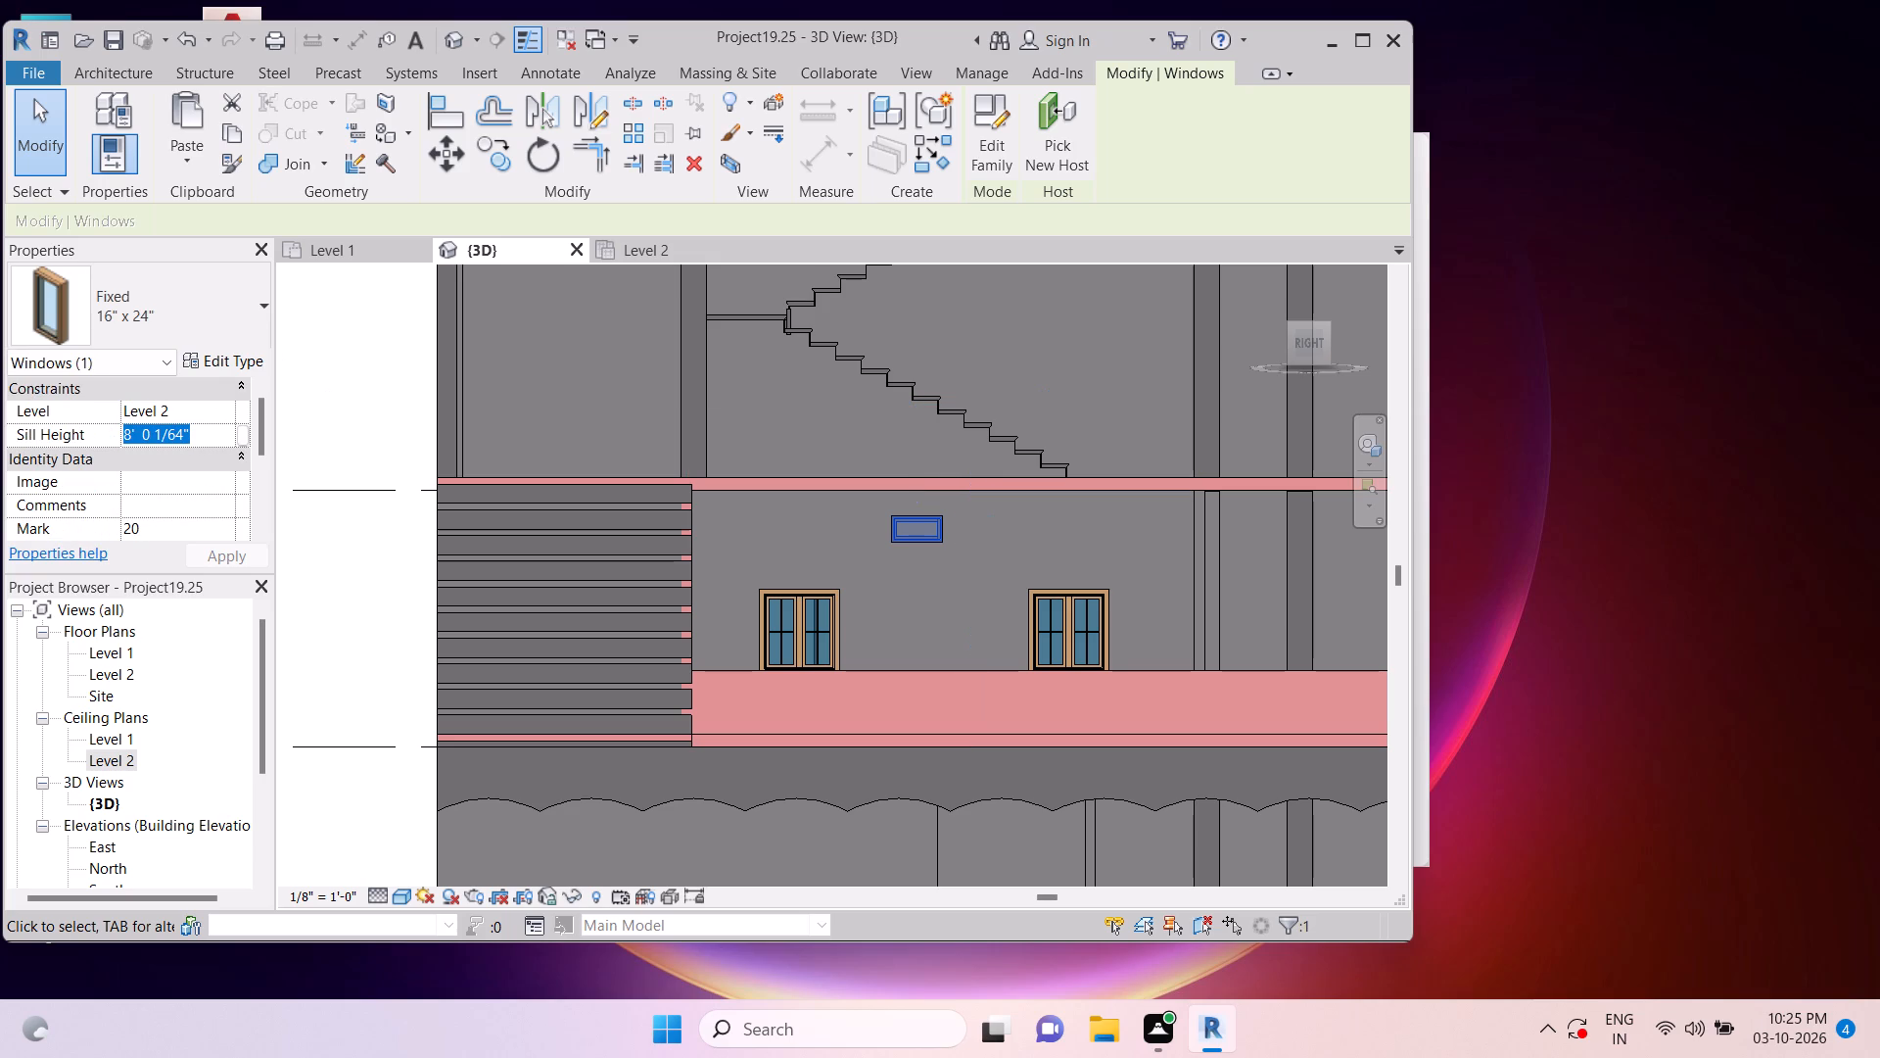
type("8'")
key("Return")
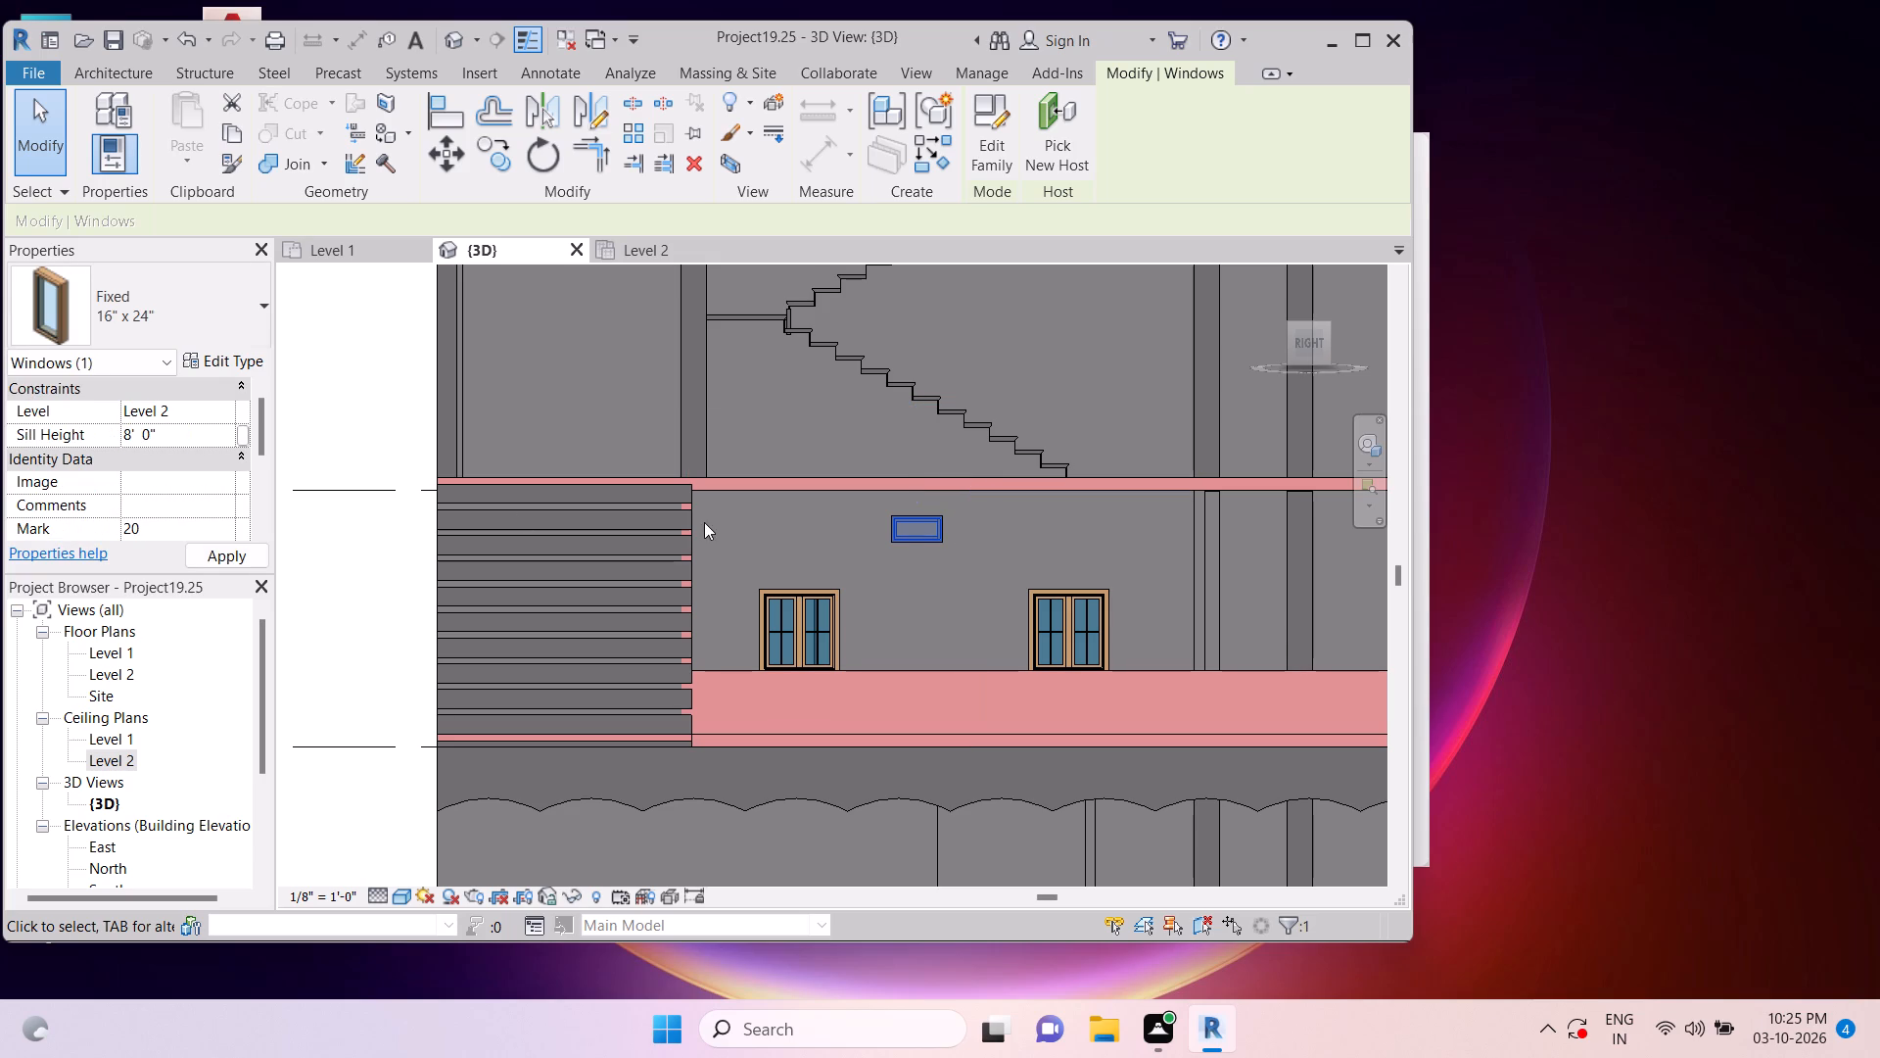
key("Escape")
key("Escape")
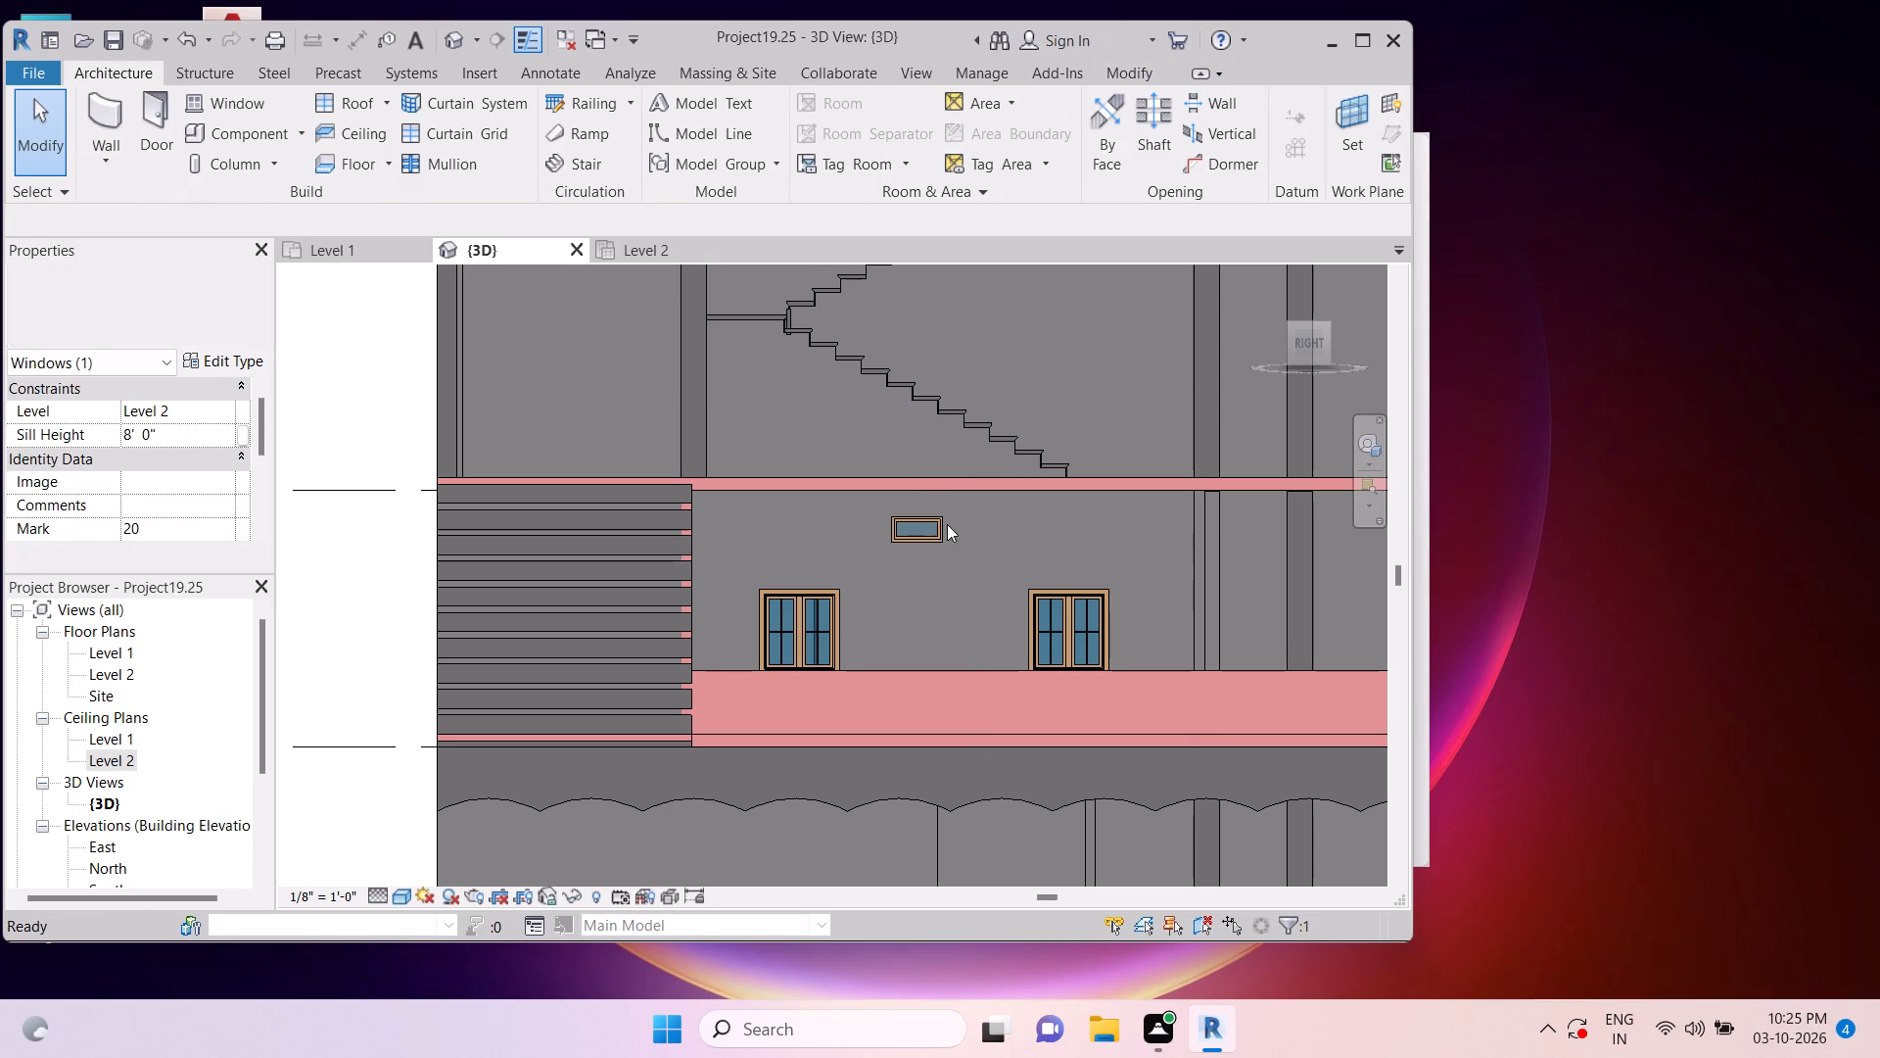
Move the fixed window horizontally 4' 6" toward the grooved panel, centring it above the nearer casement window.
left_click(941, 523)
left_click(452, 168)
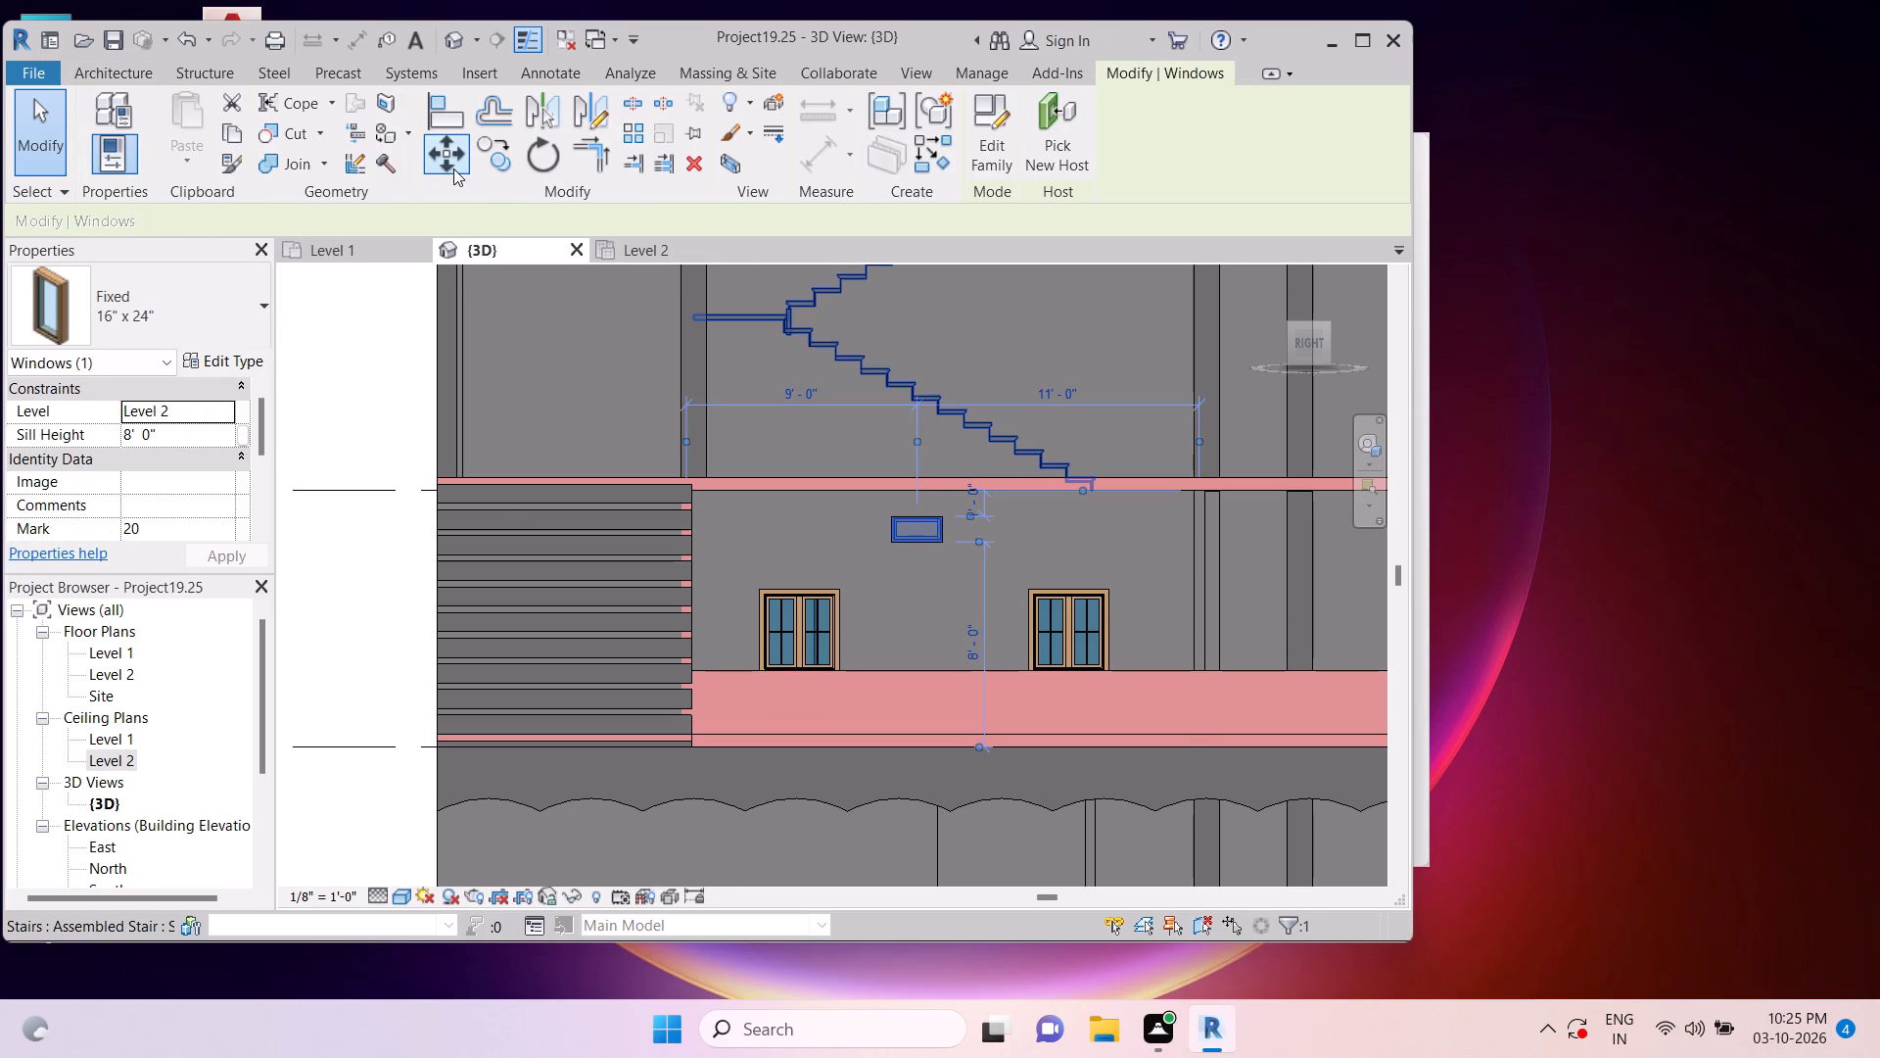
left_click(913, 522)
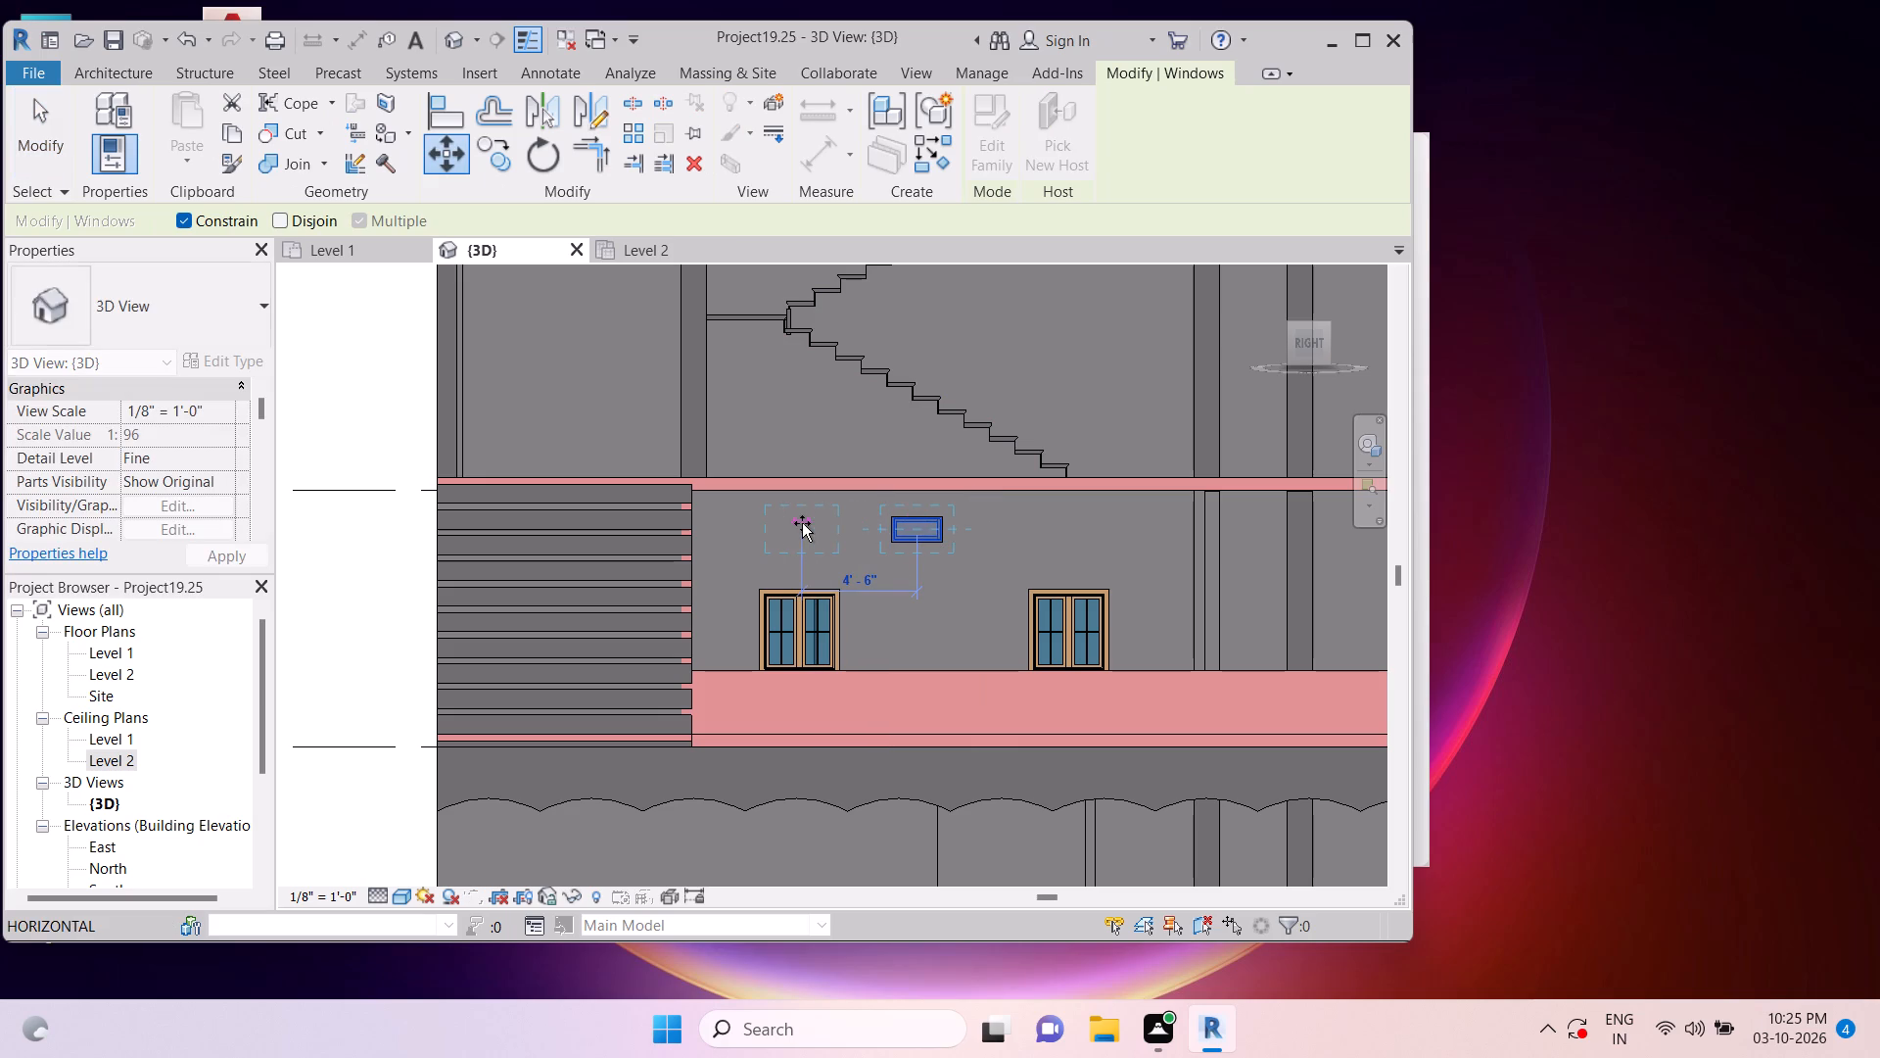
left_click(801, 523)
key("Escape")
key("Escape")
key("Escape")
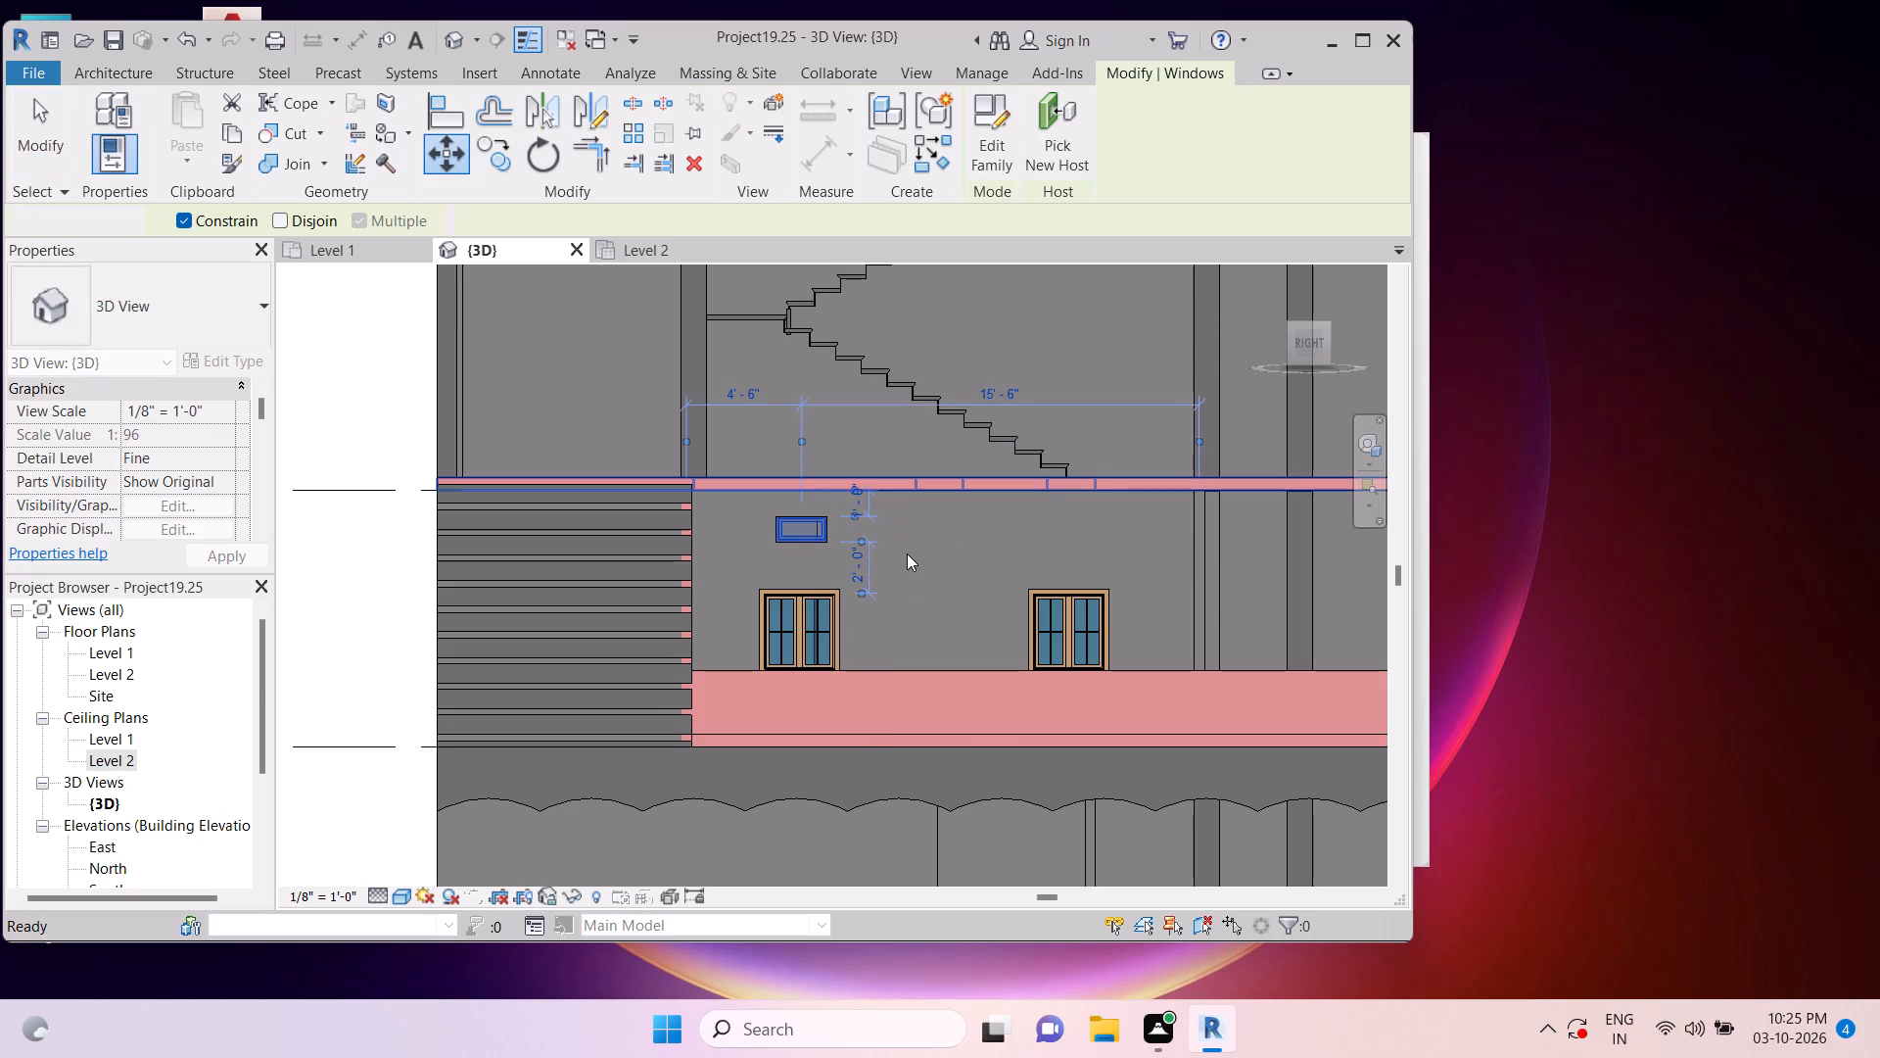
key("Escape")
Copy the fixed window horizontally along the Level 2 wall to sit above the second casement window.
left_click(828, 537)
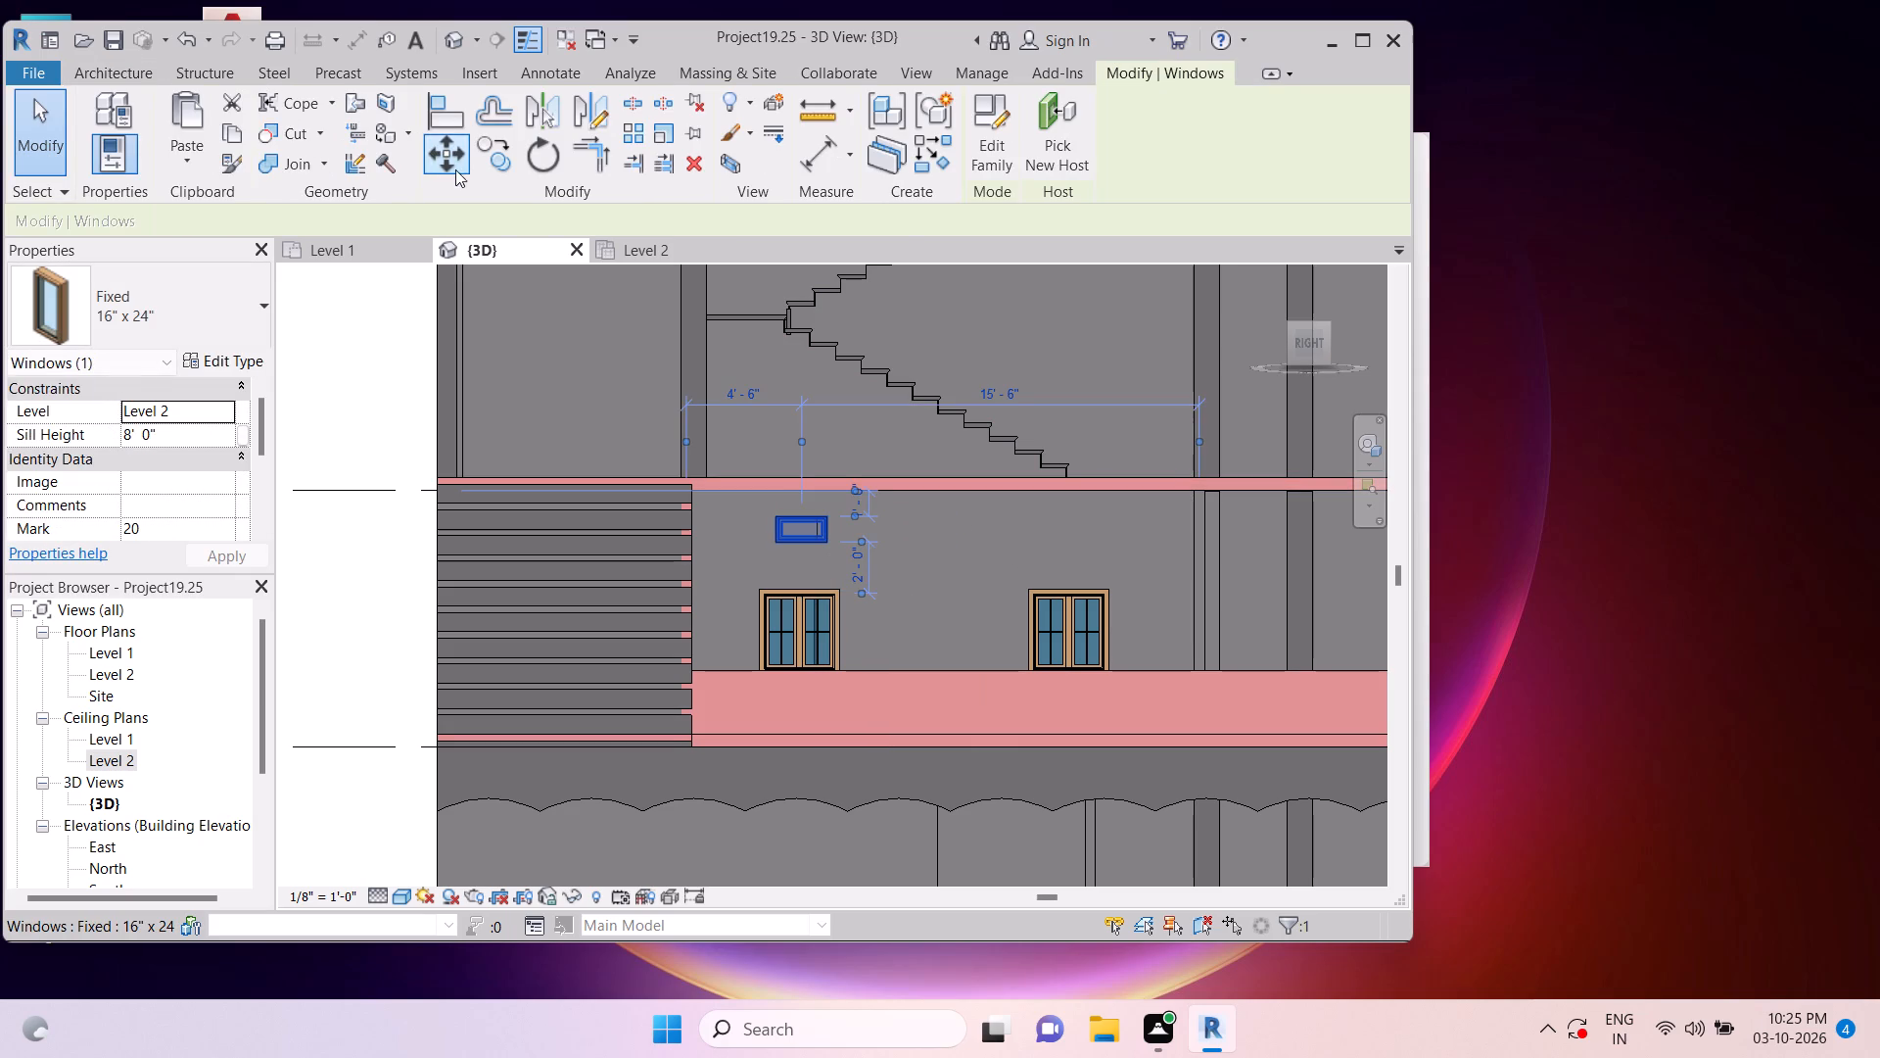
left_click(493, 164)
left_click(799, 518)
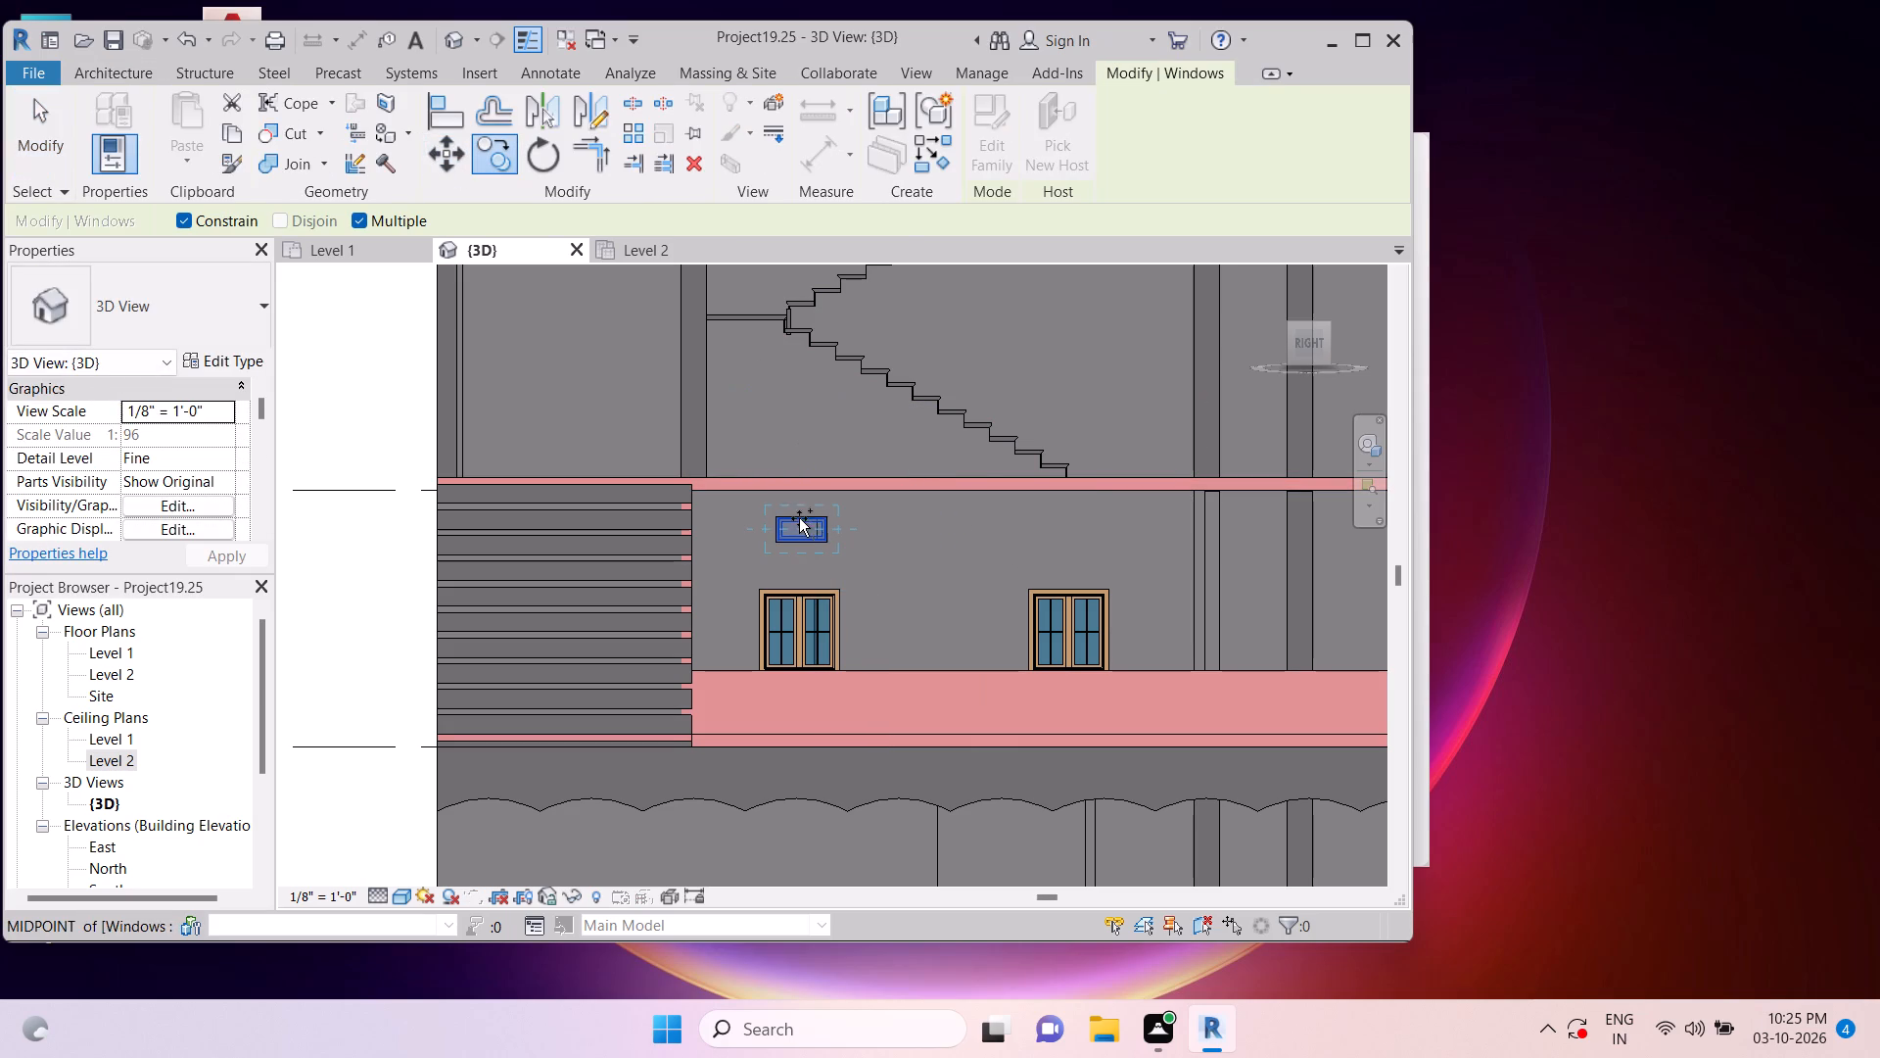
left_click(1059, 512)
key("Escape")
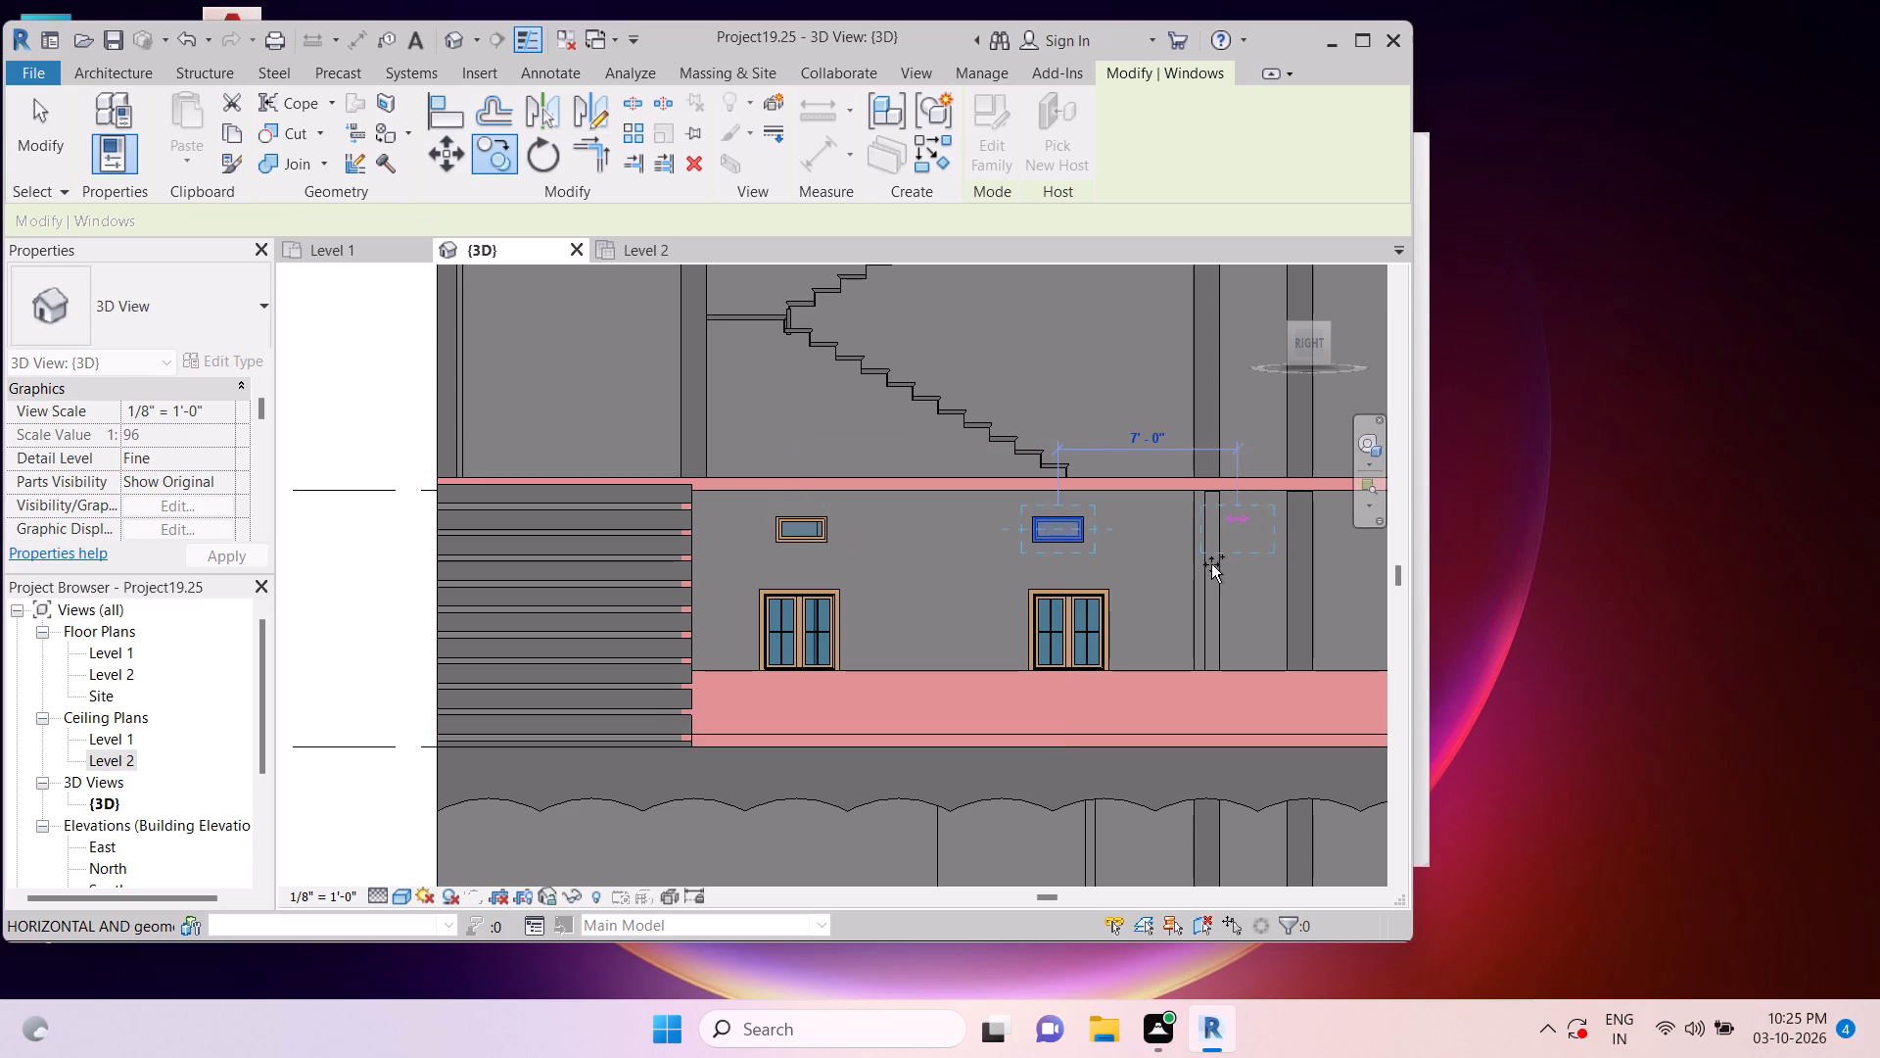
key("Escape")
key("Escape")
key("Escape")
key("Escape")
Nudge the copied fixed window sideways until it is centred above the second casement window.
left_click(1086, 534)
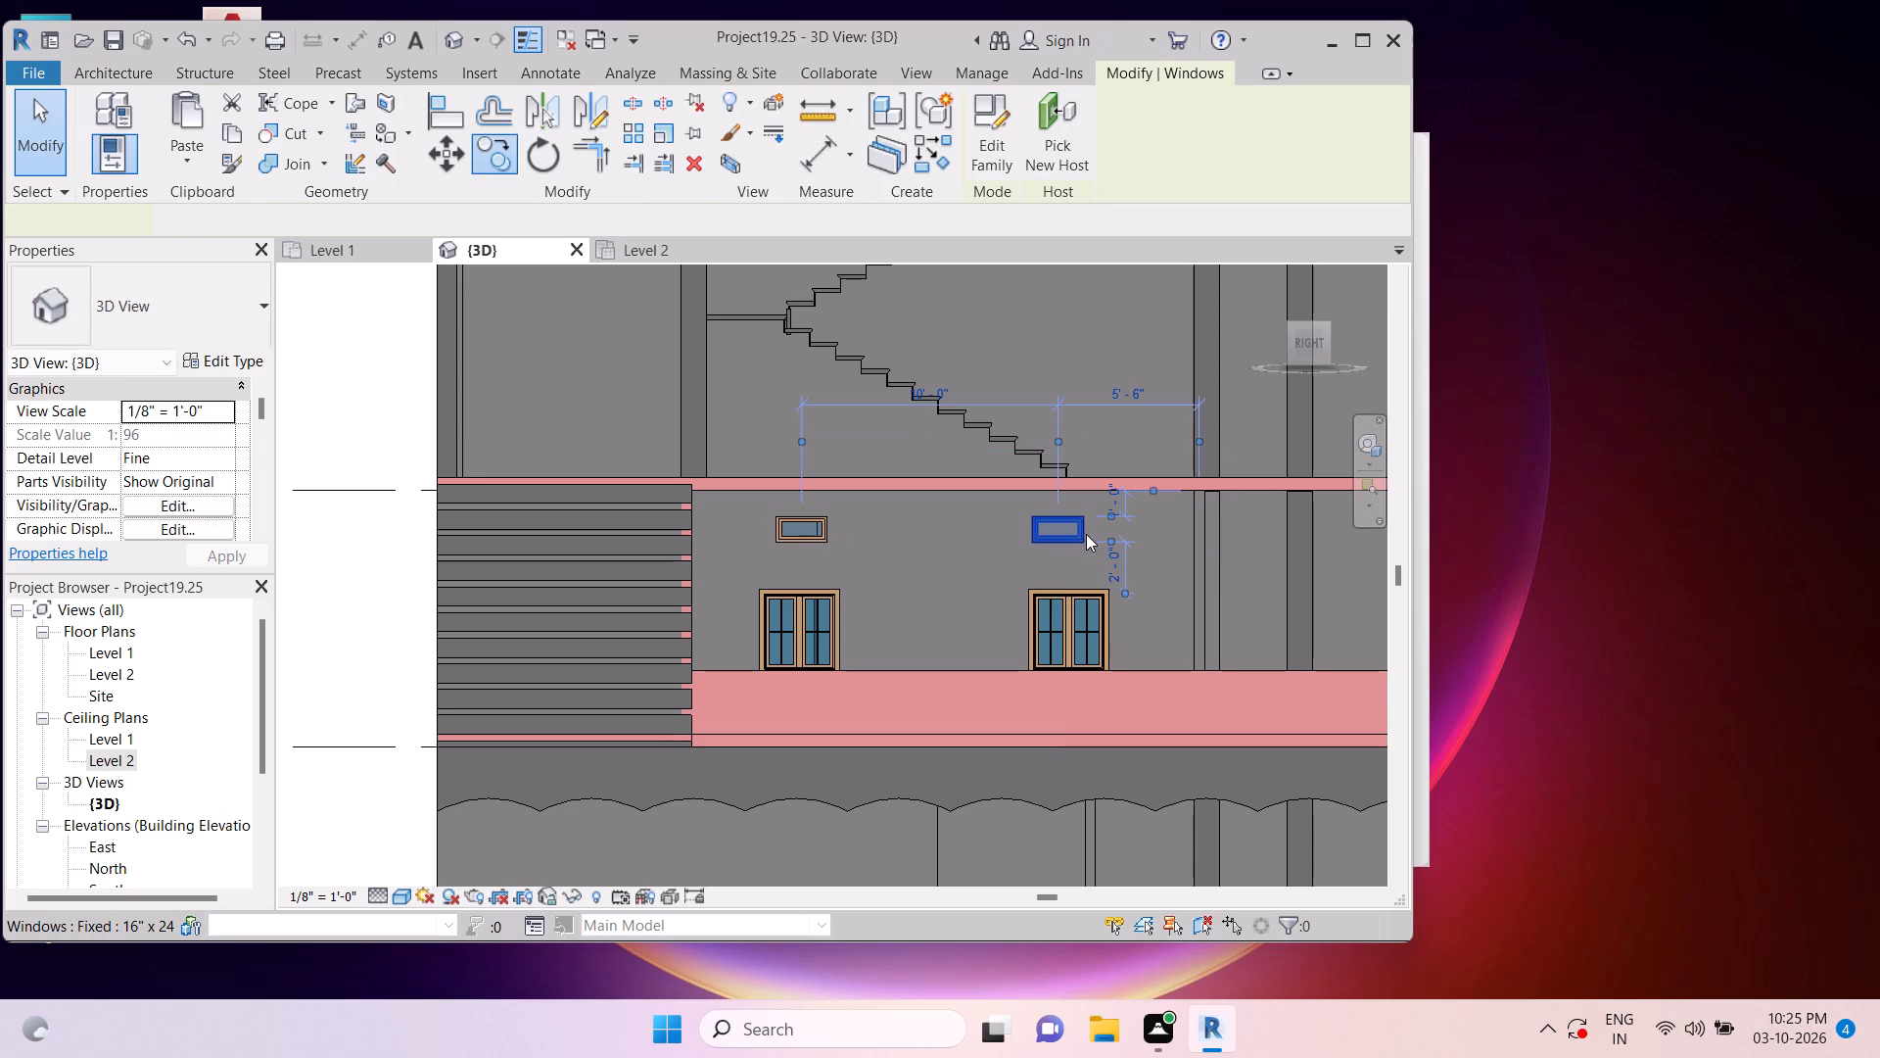
key("Right")
key("Right")
key("Right")
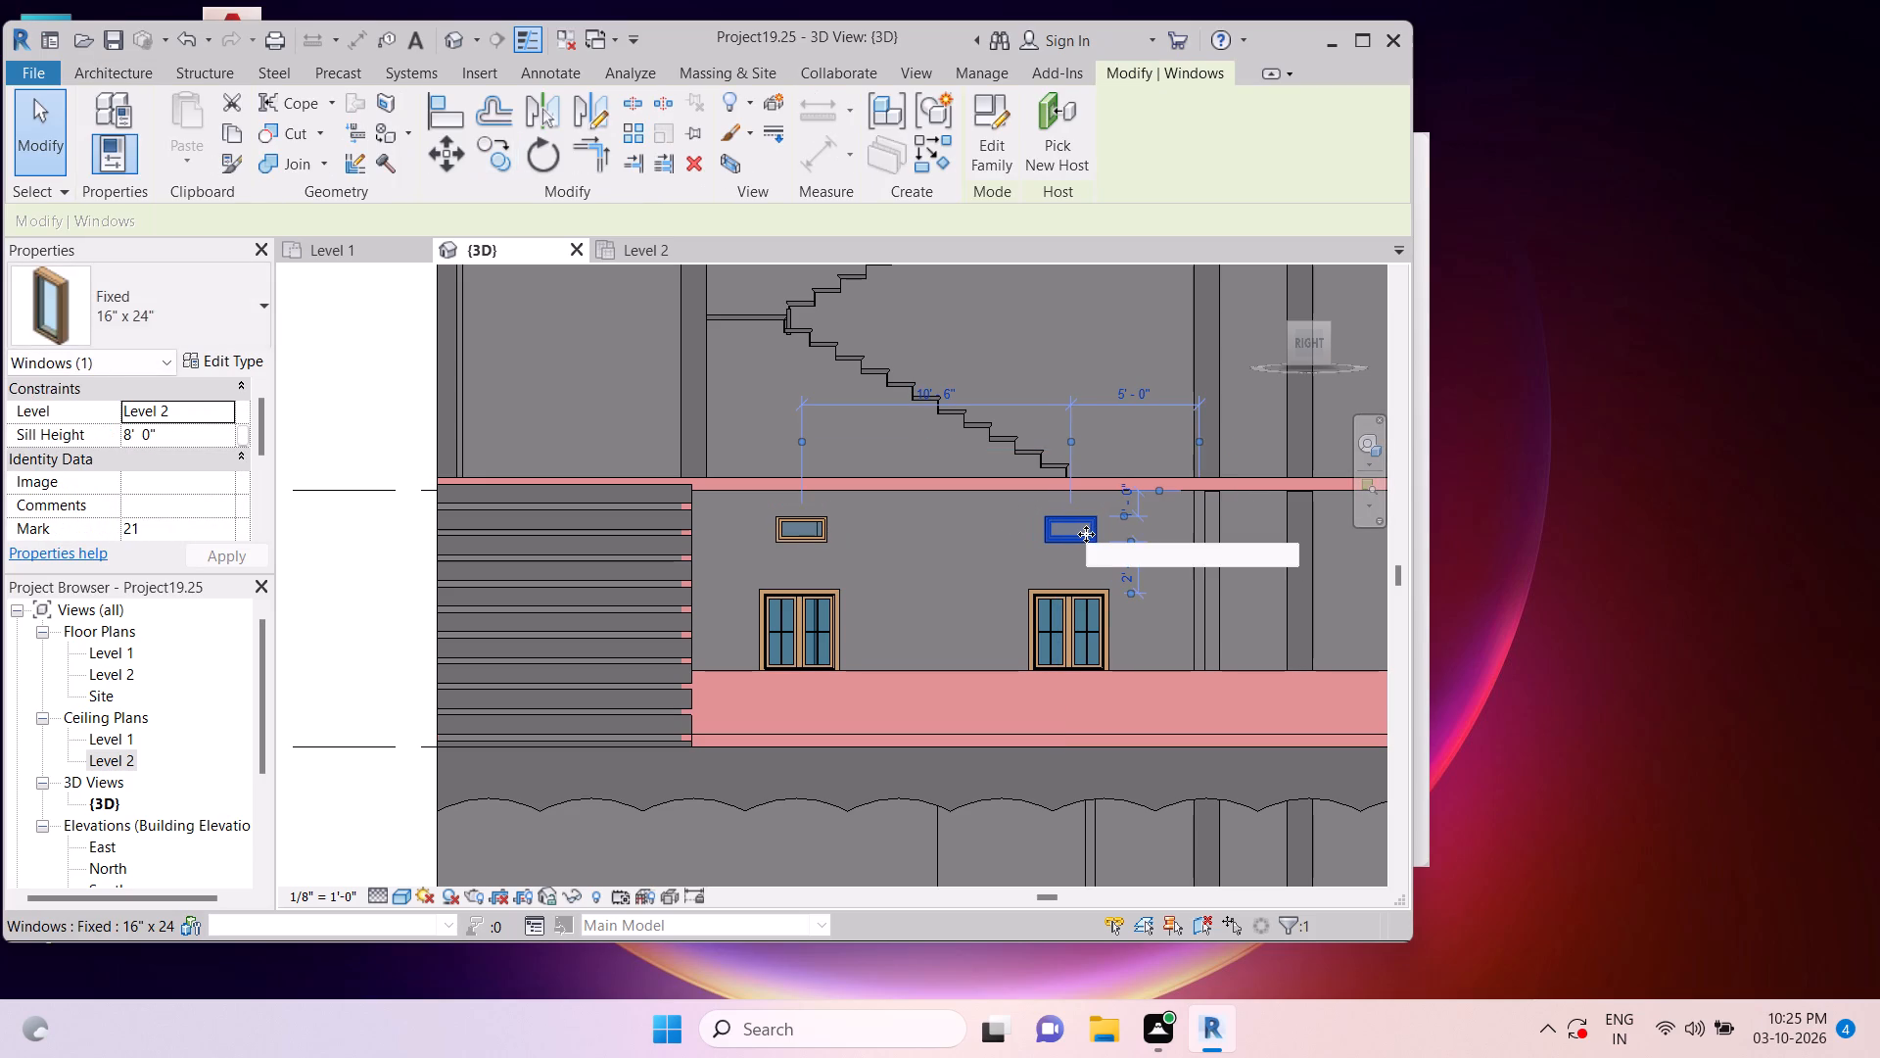
key("Escape")
key("Escape")
key("Escape")
scroll(1091, 516, "up", 5)
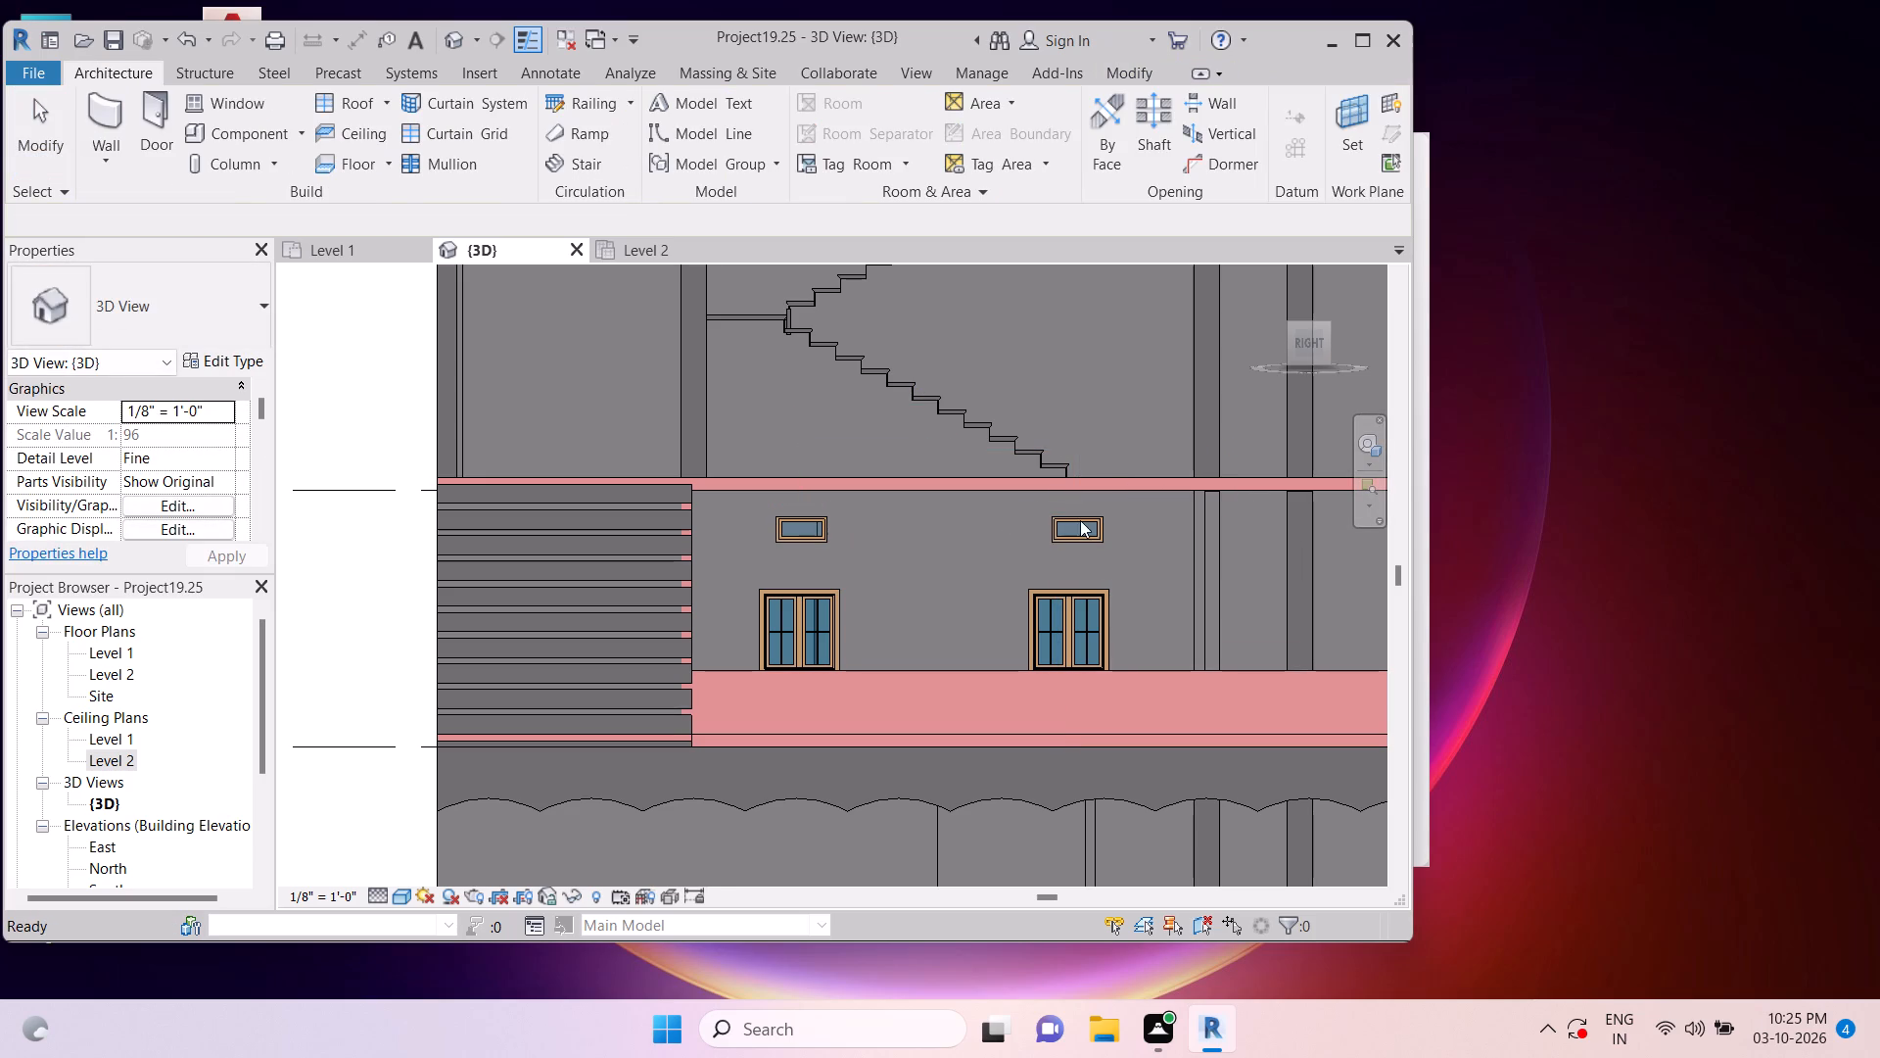
left_click(1066, 562)
key("Left")
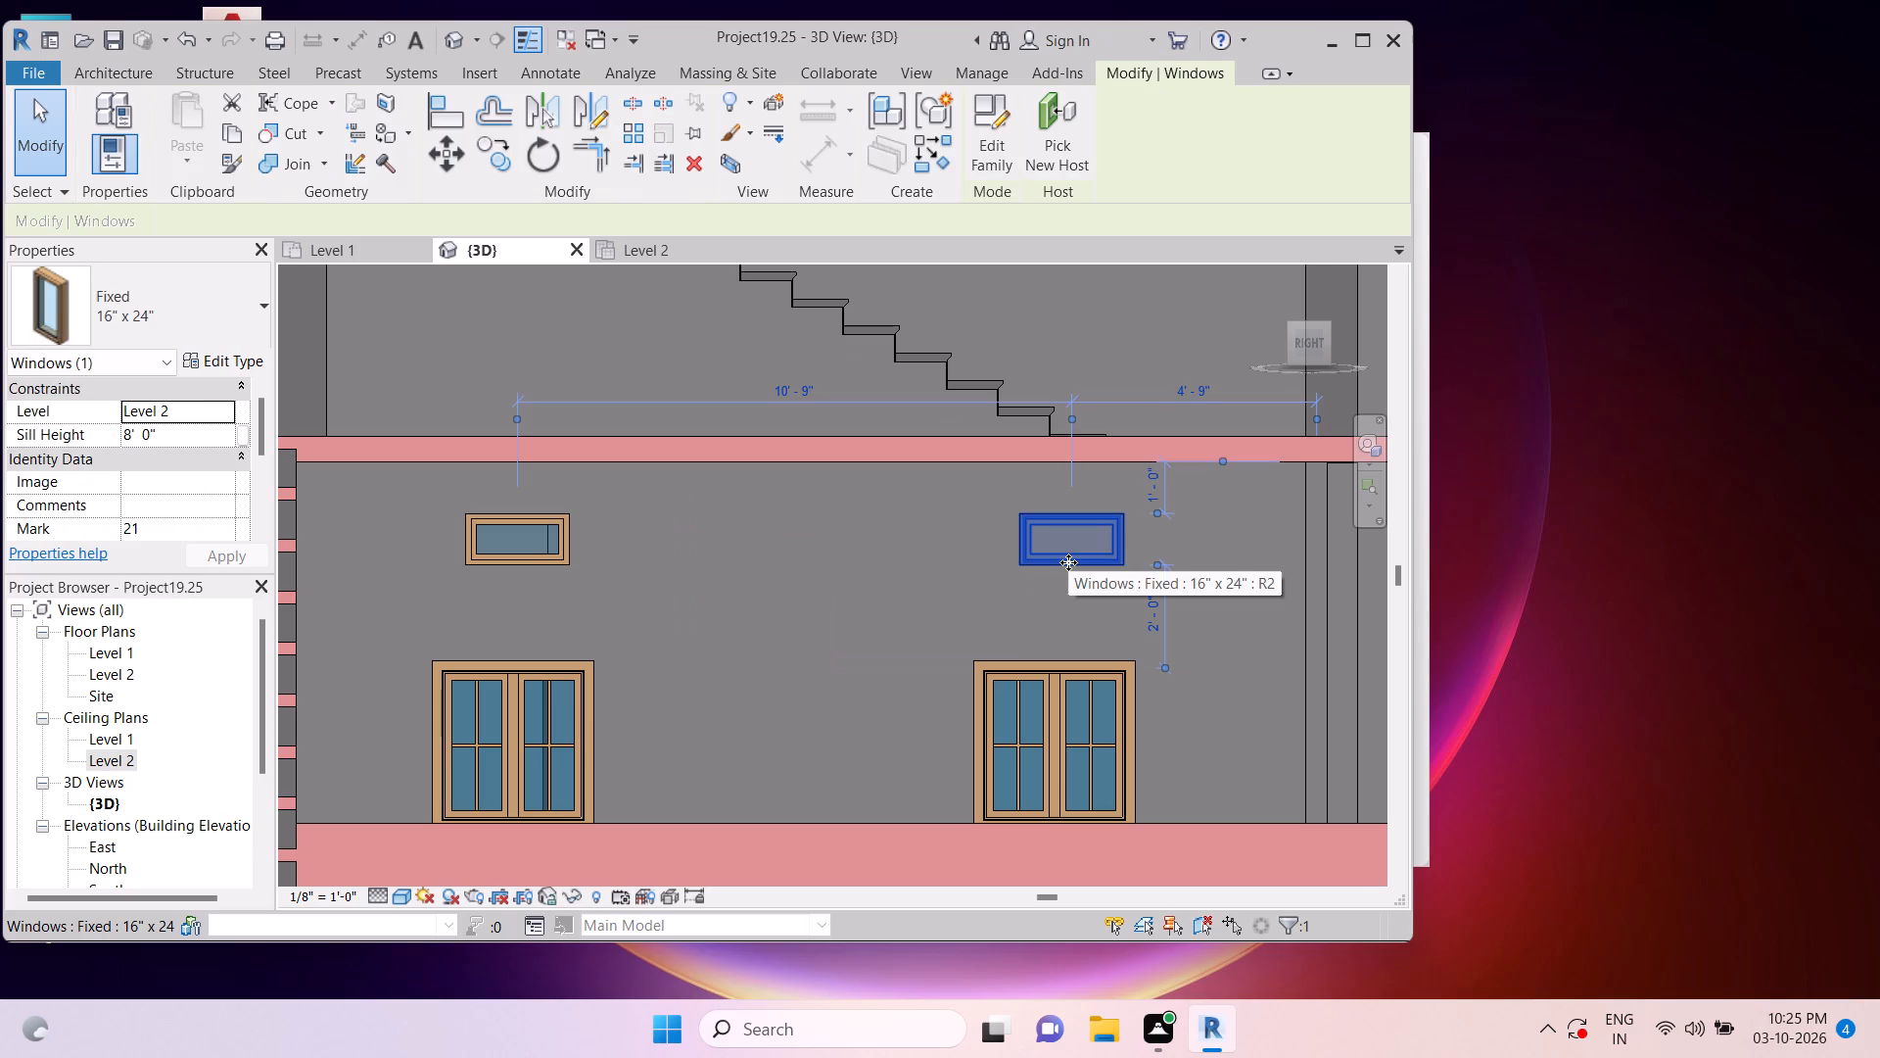
key("Left")
key("Escape")
key("Escape")
Place a 57" x 72" double casement window in the Level 1 wall below the grooved panel, dismissing the licence notice.
scroll(1107, 540, "down", 5)
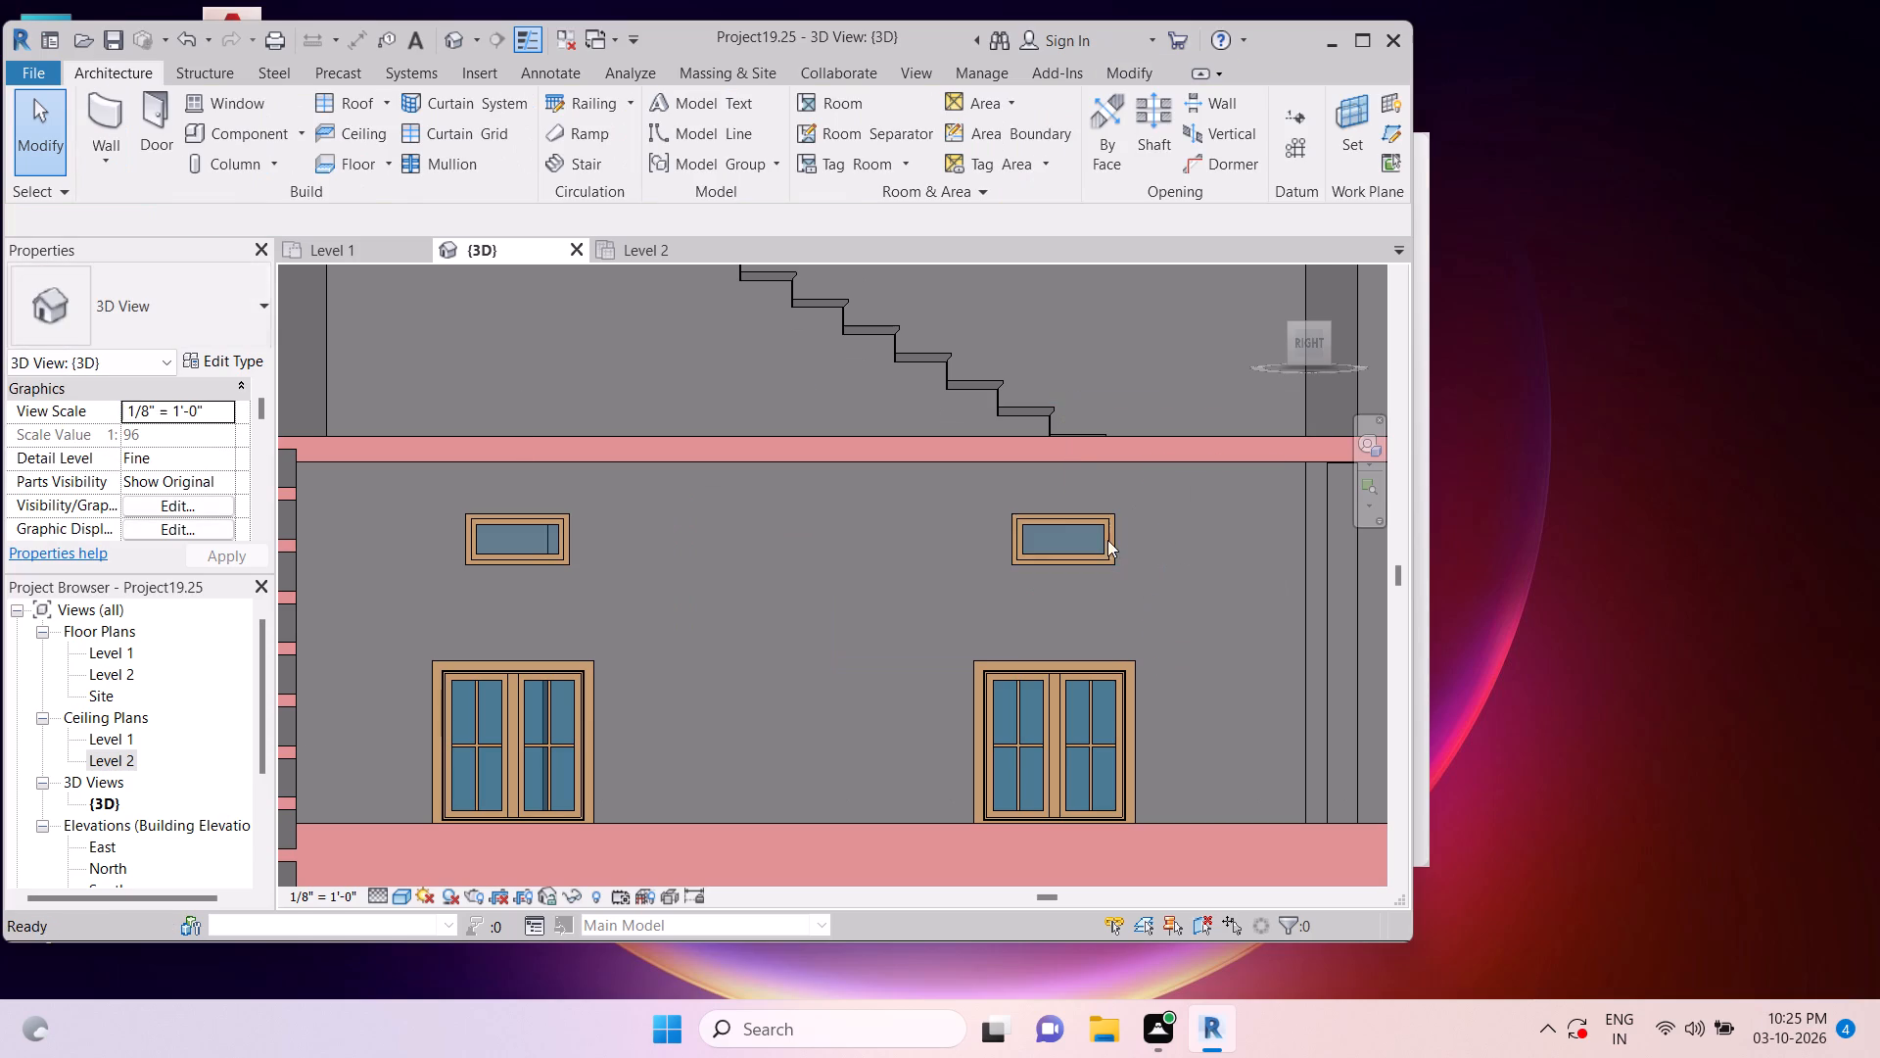
scroll(1108, 540, "down", 6)
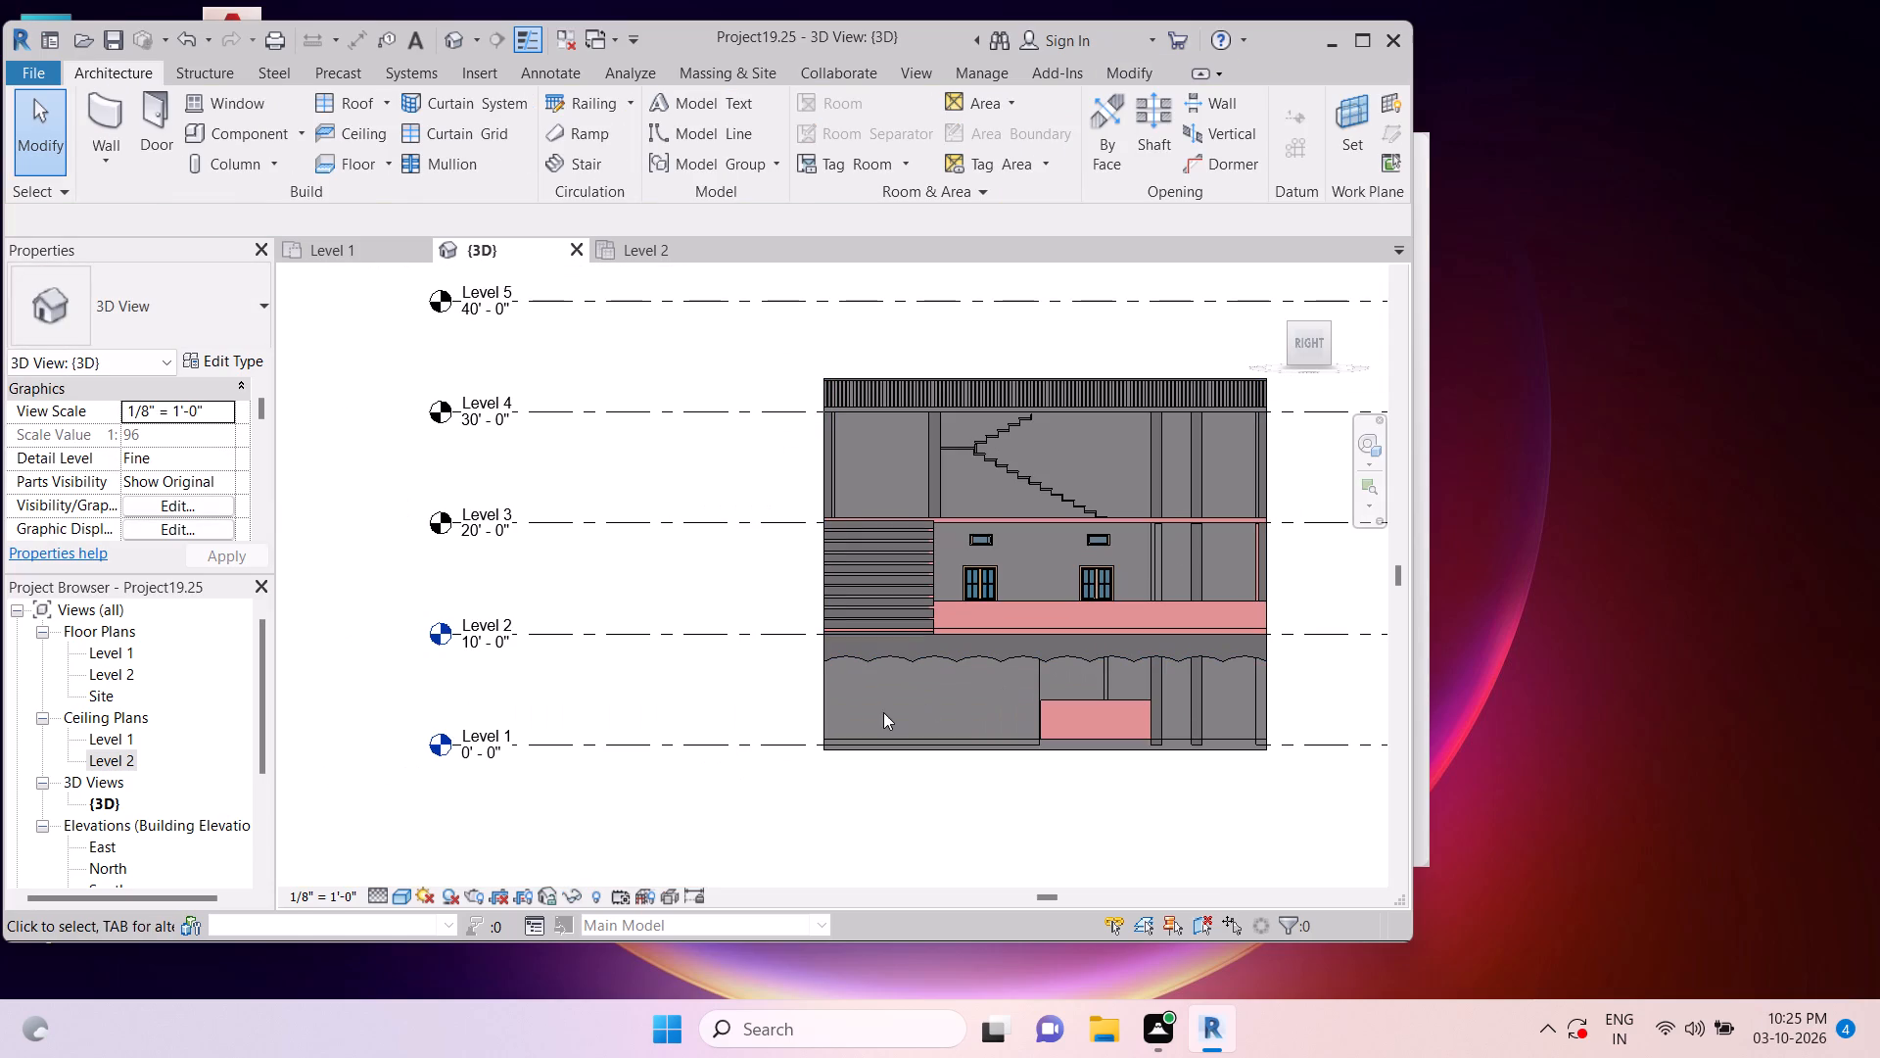
key("Escape")
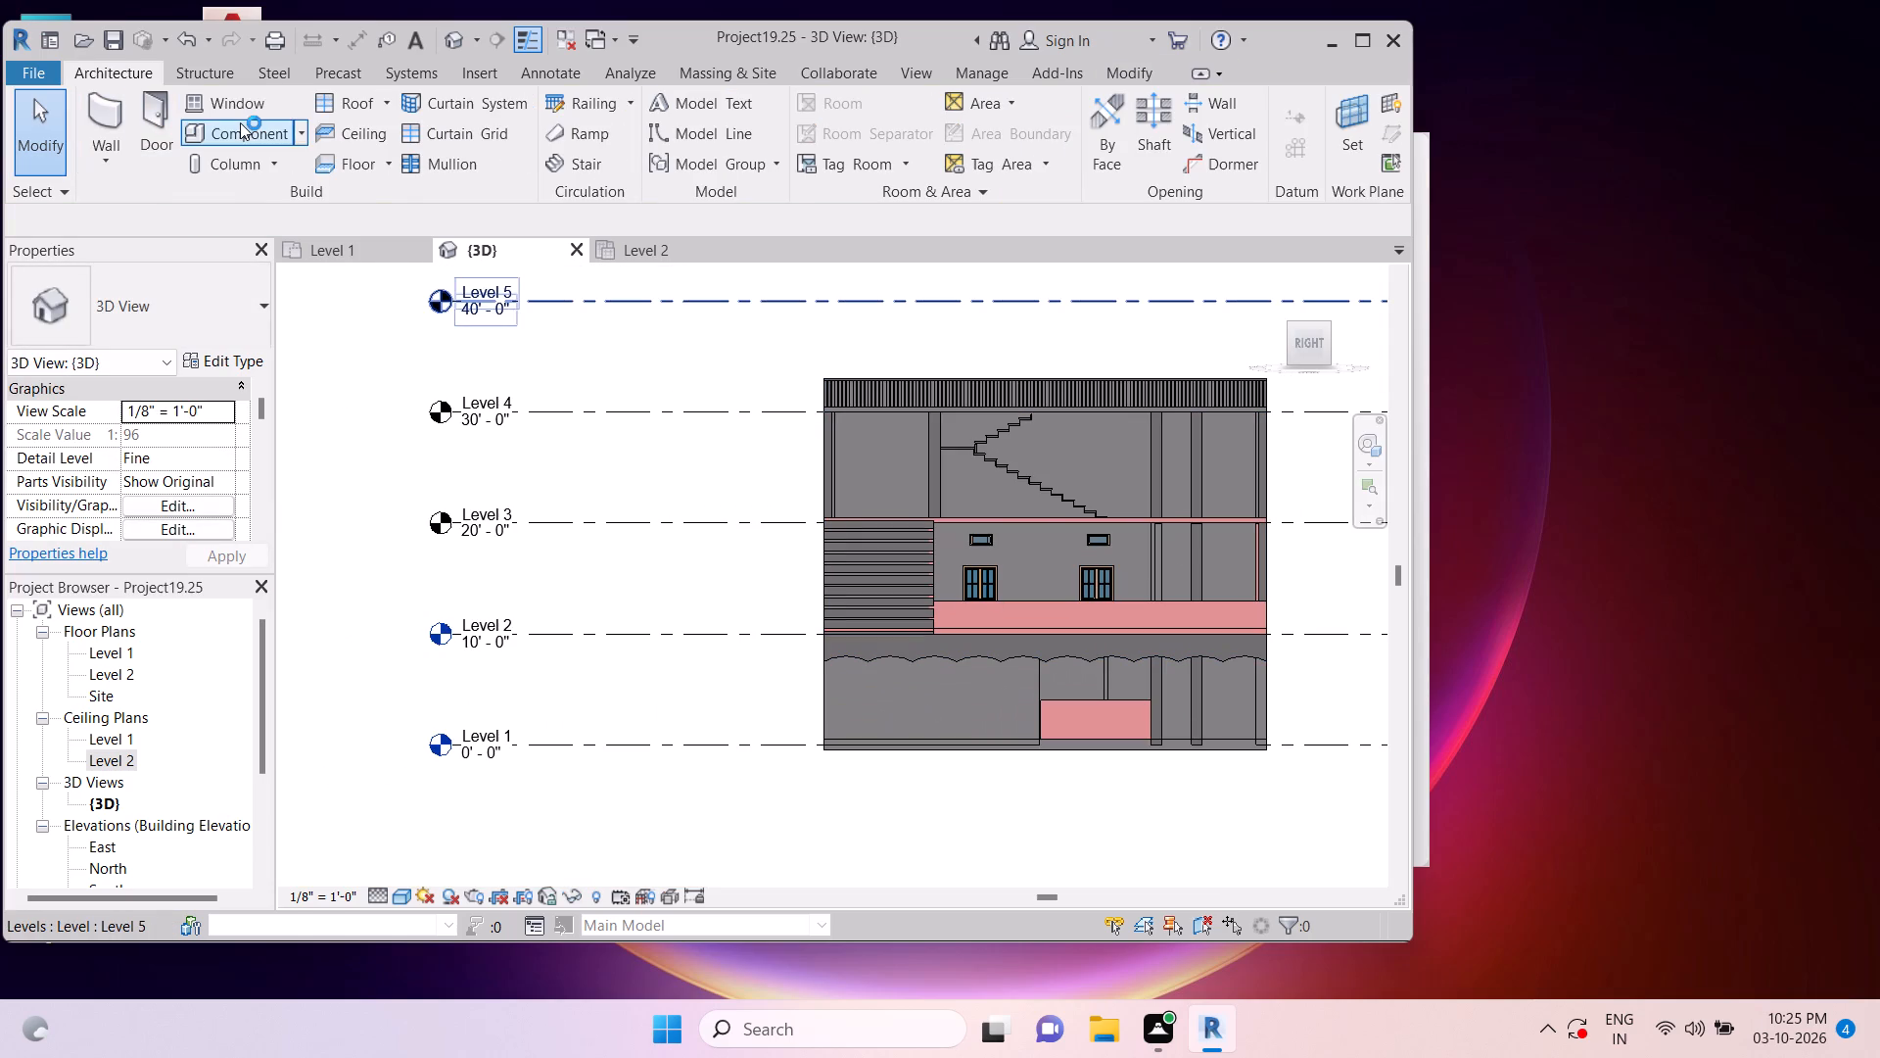
left_click(238, 111)
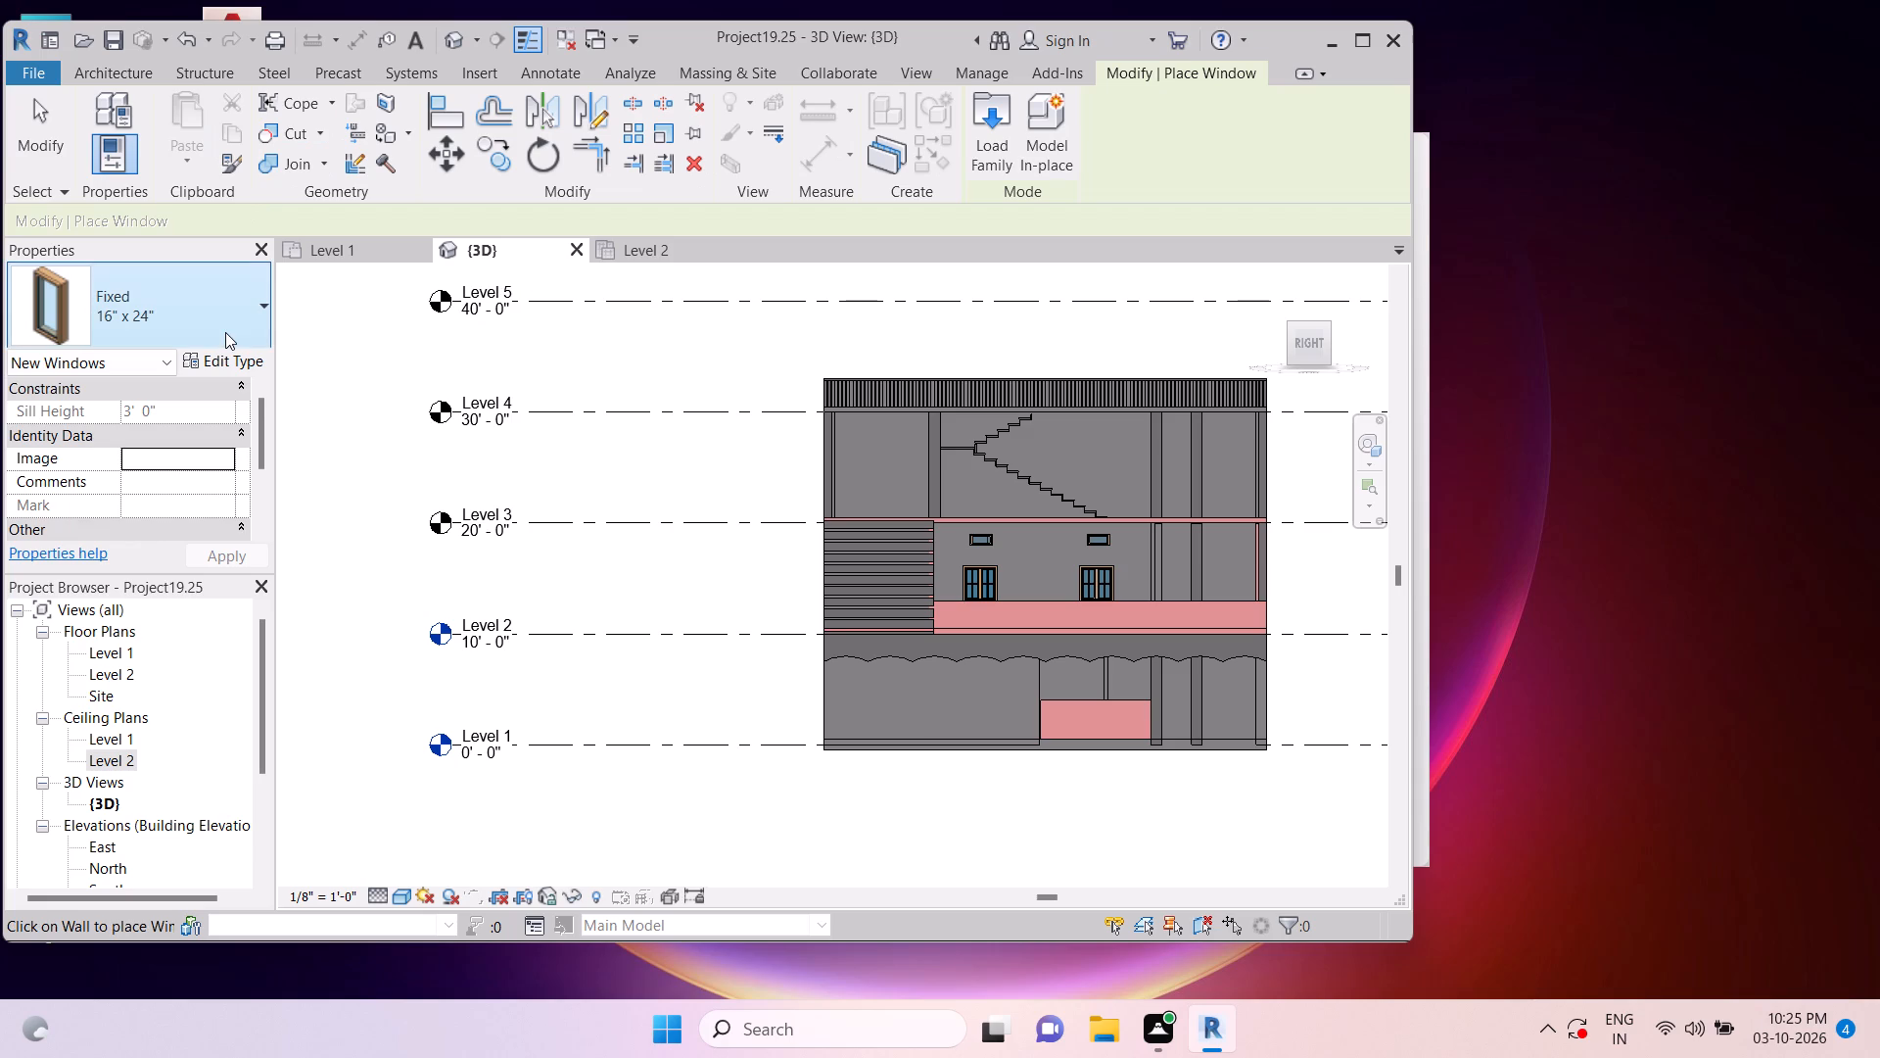
left_click(225, 331)
scroll(155, 601, "down", 3)
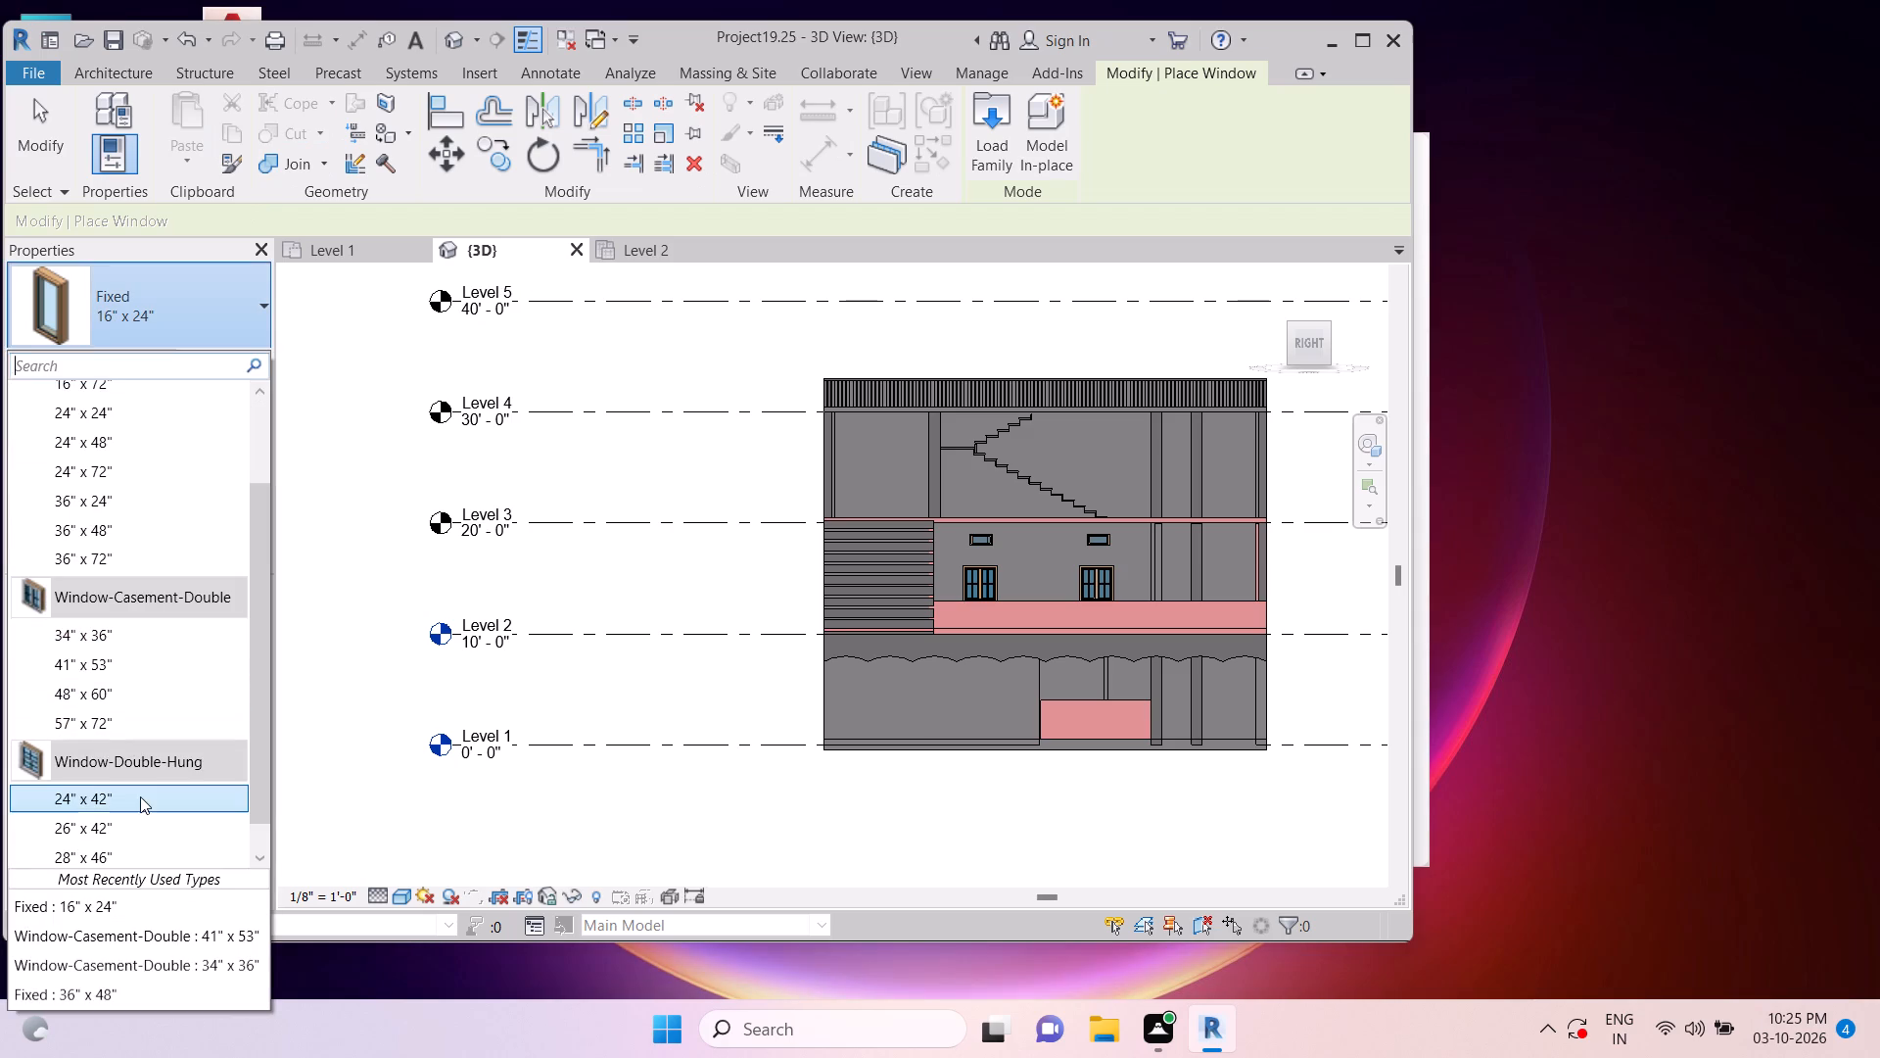
left_click(103, 712)
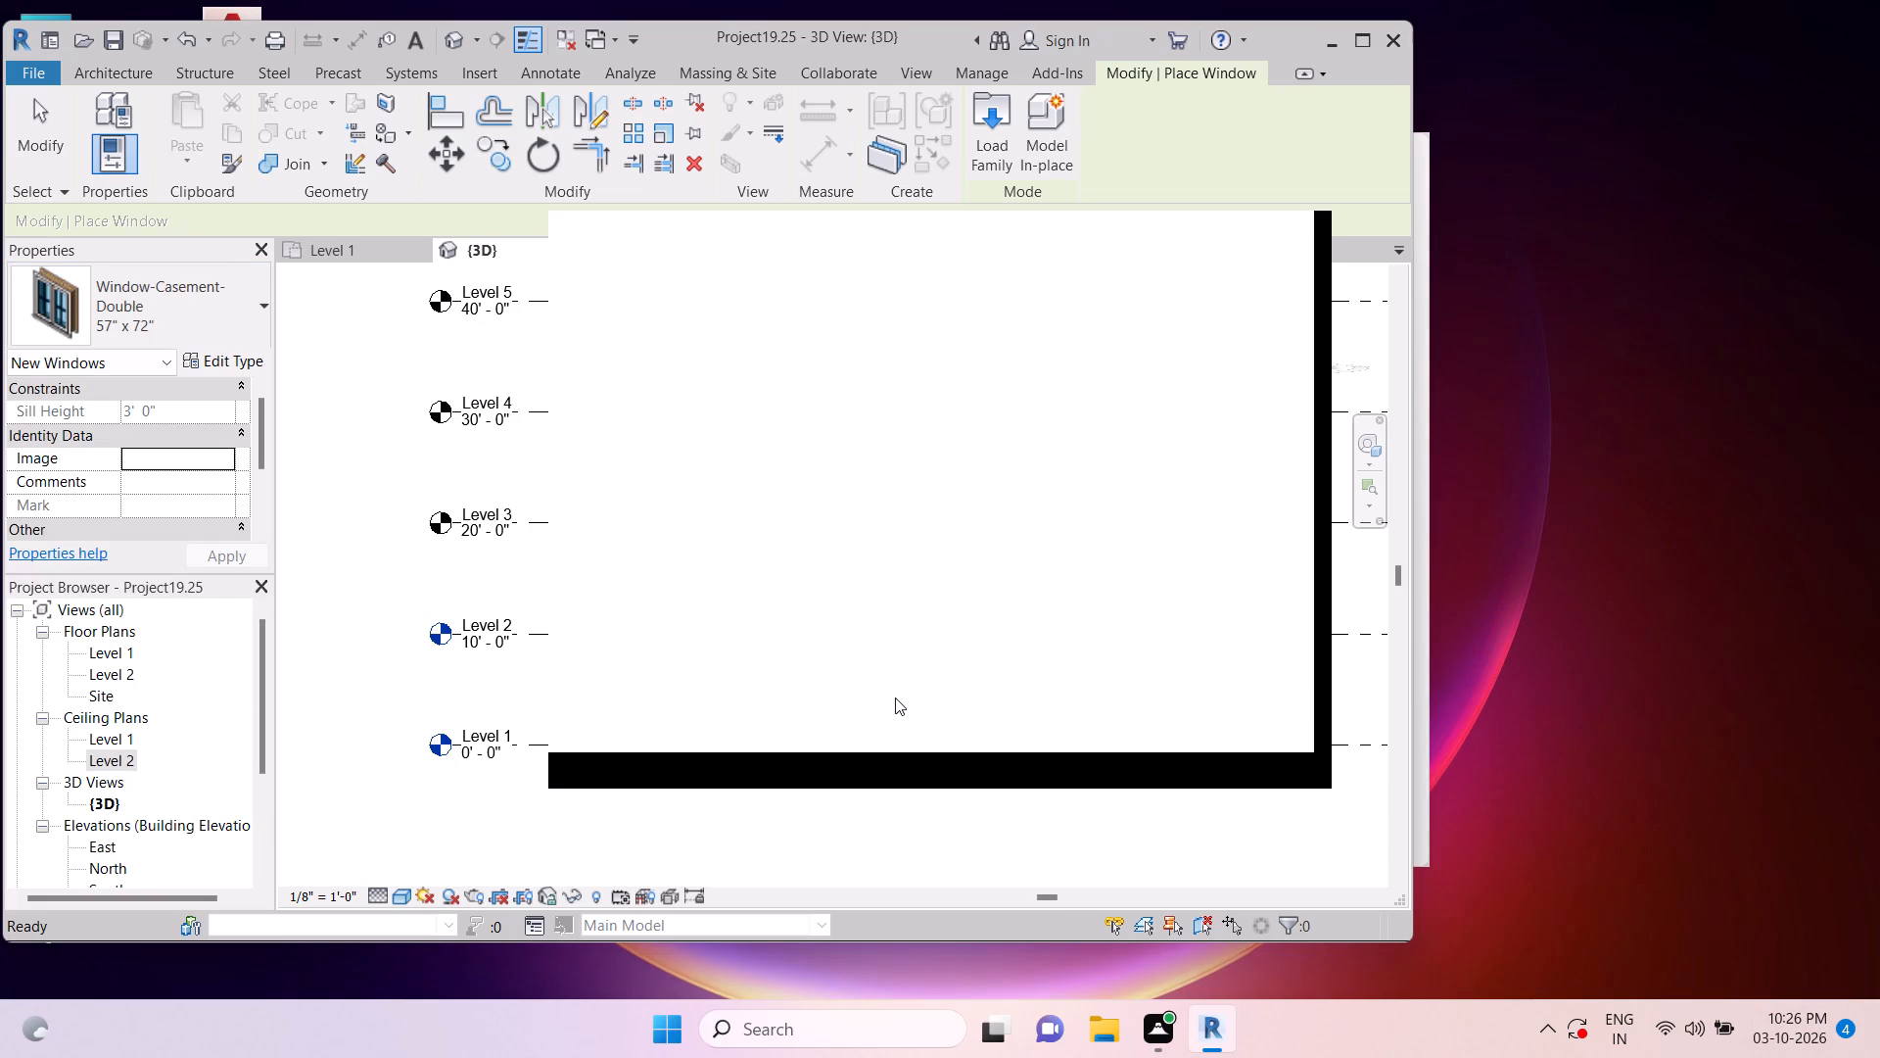
key("Escape")
key("Escape")
key("Escape")
key("Escape")
key("Escape")
key("Escape")
key("Escape")
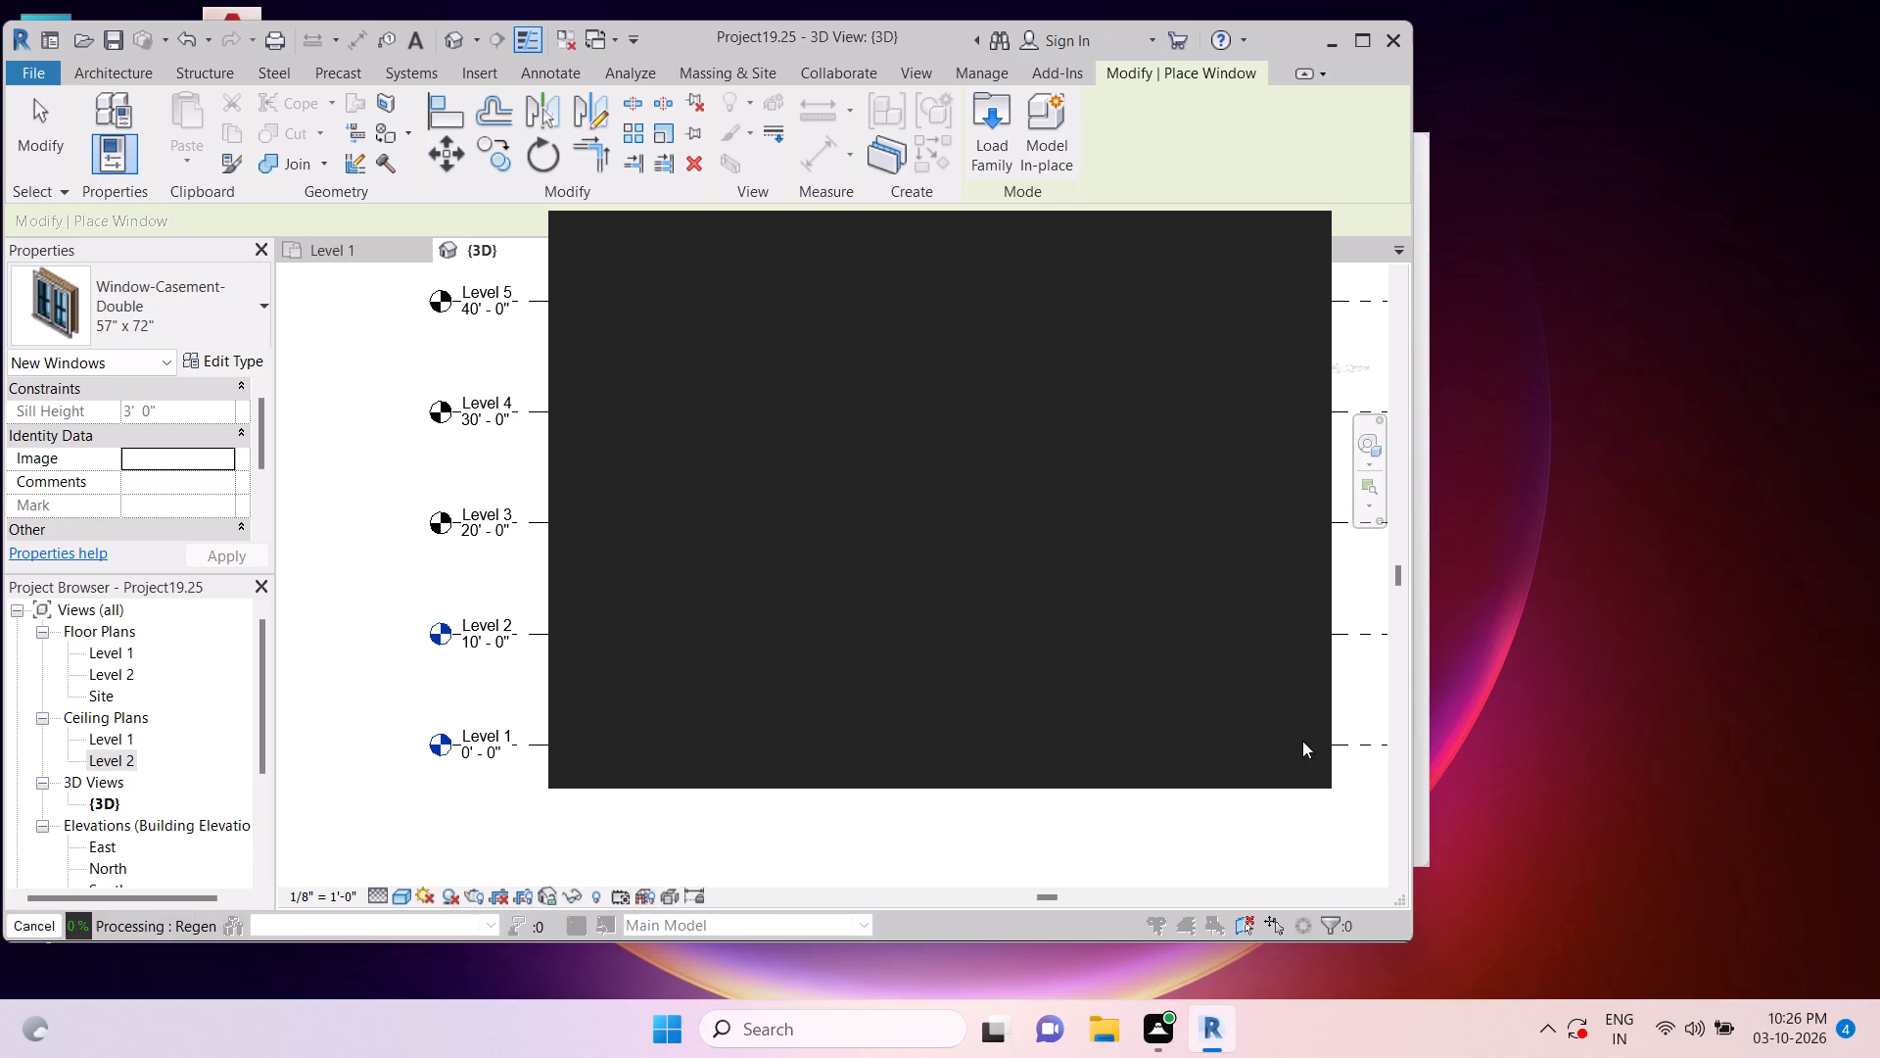
key("Escape")
key("ctrl+s")
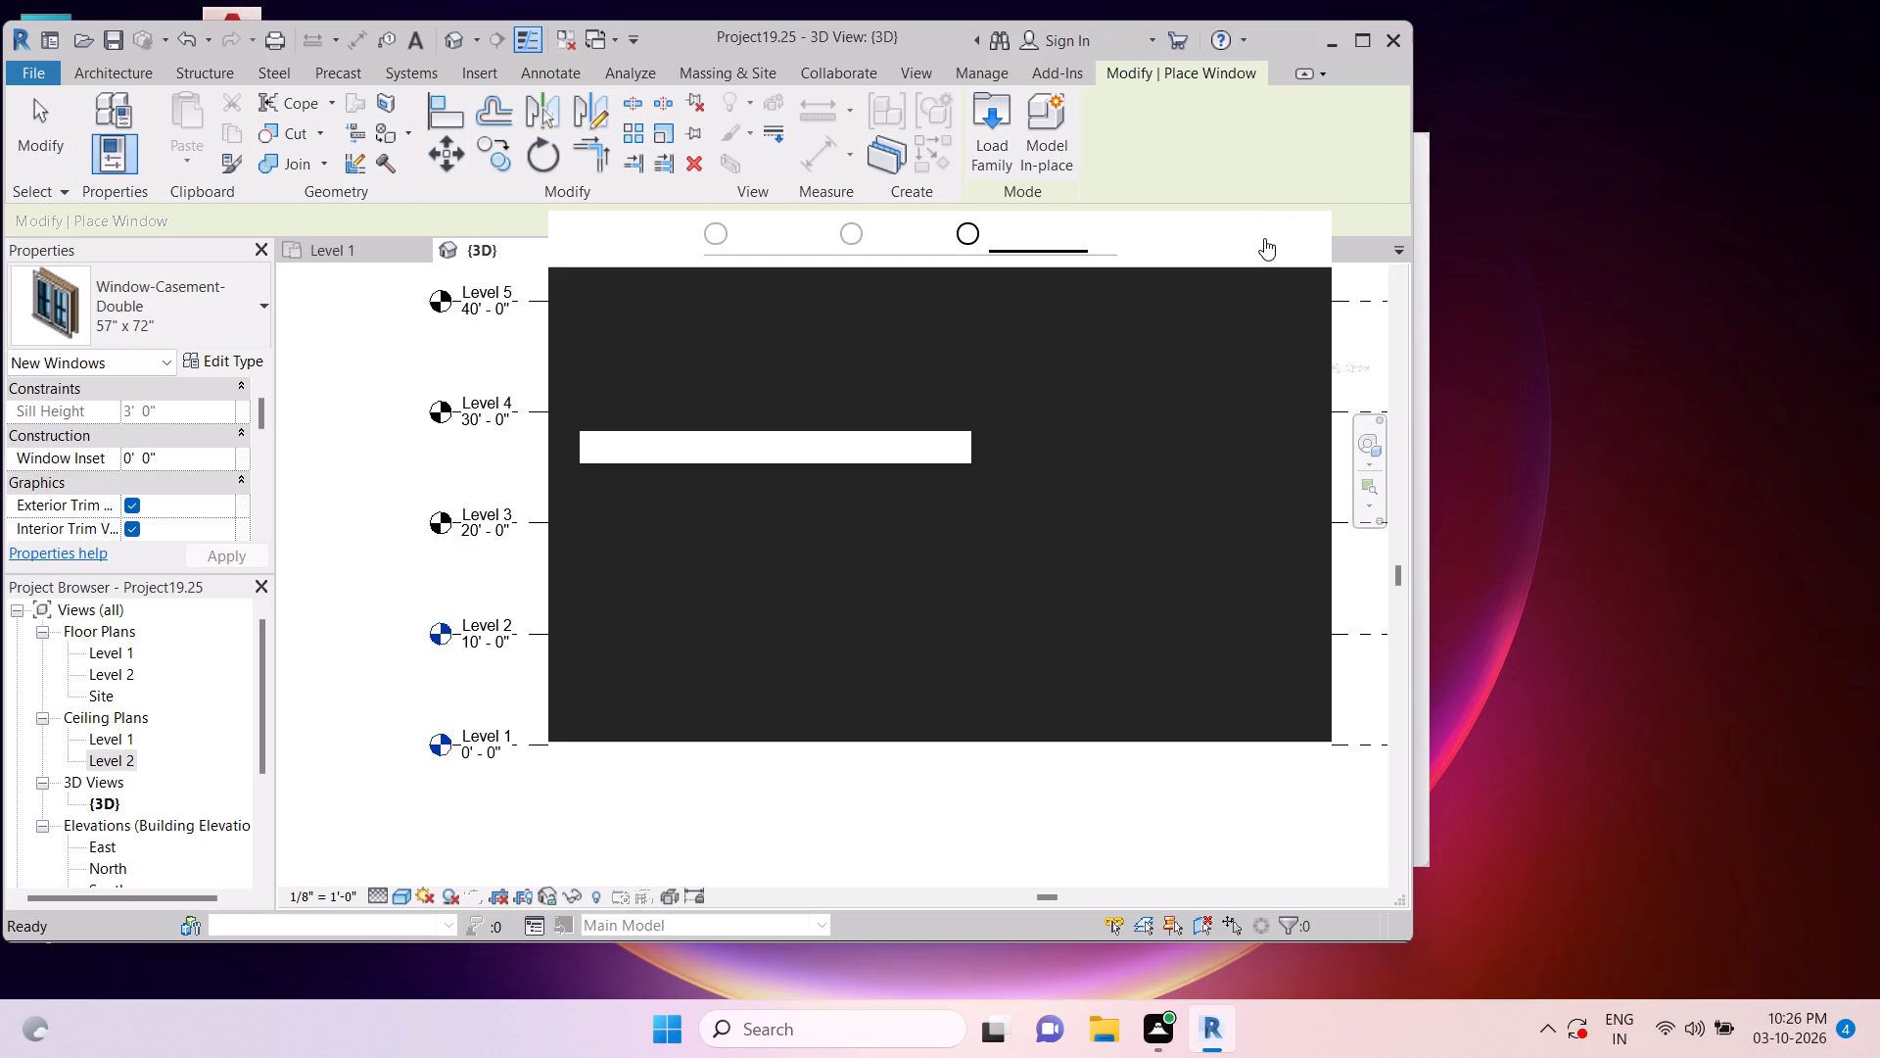
left_click(1288, 241)
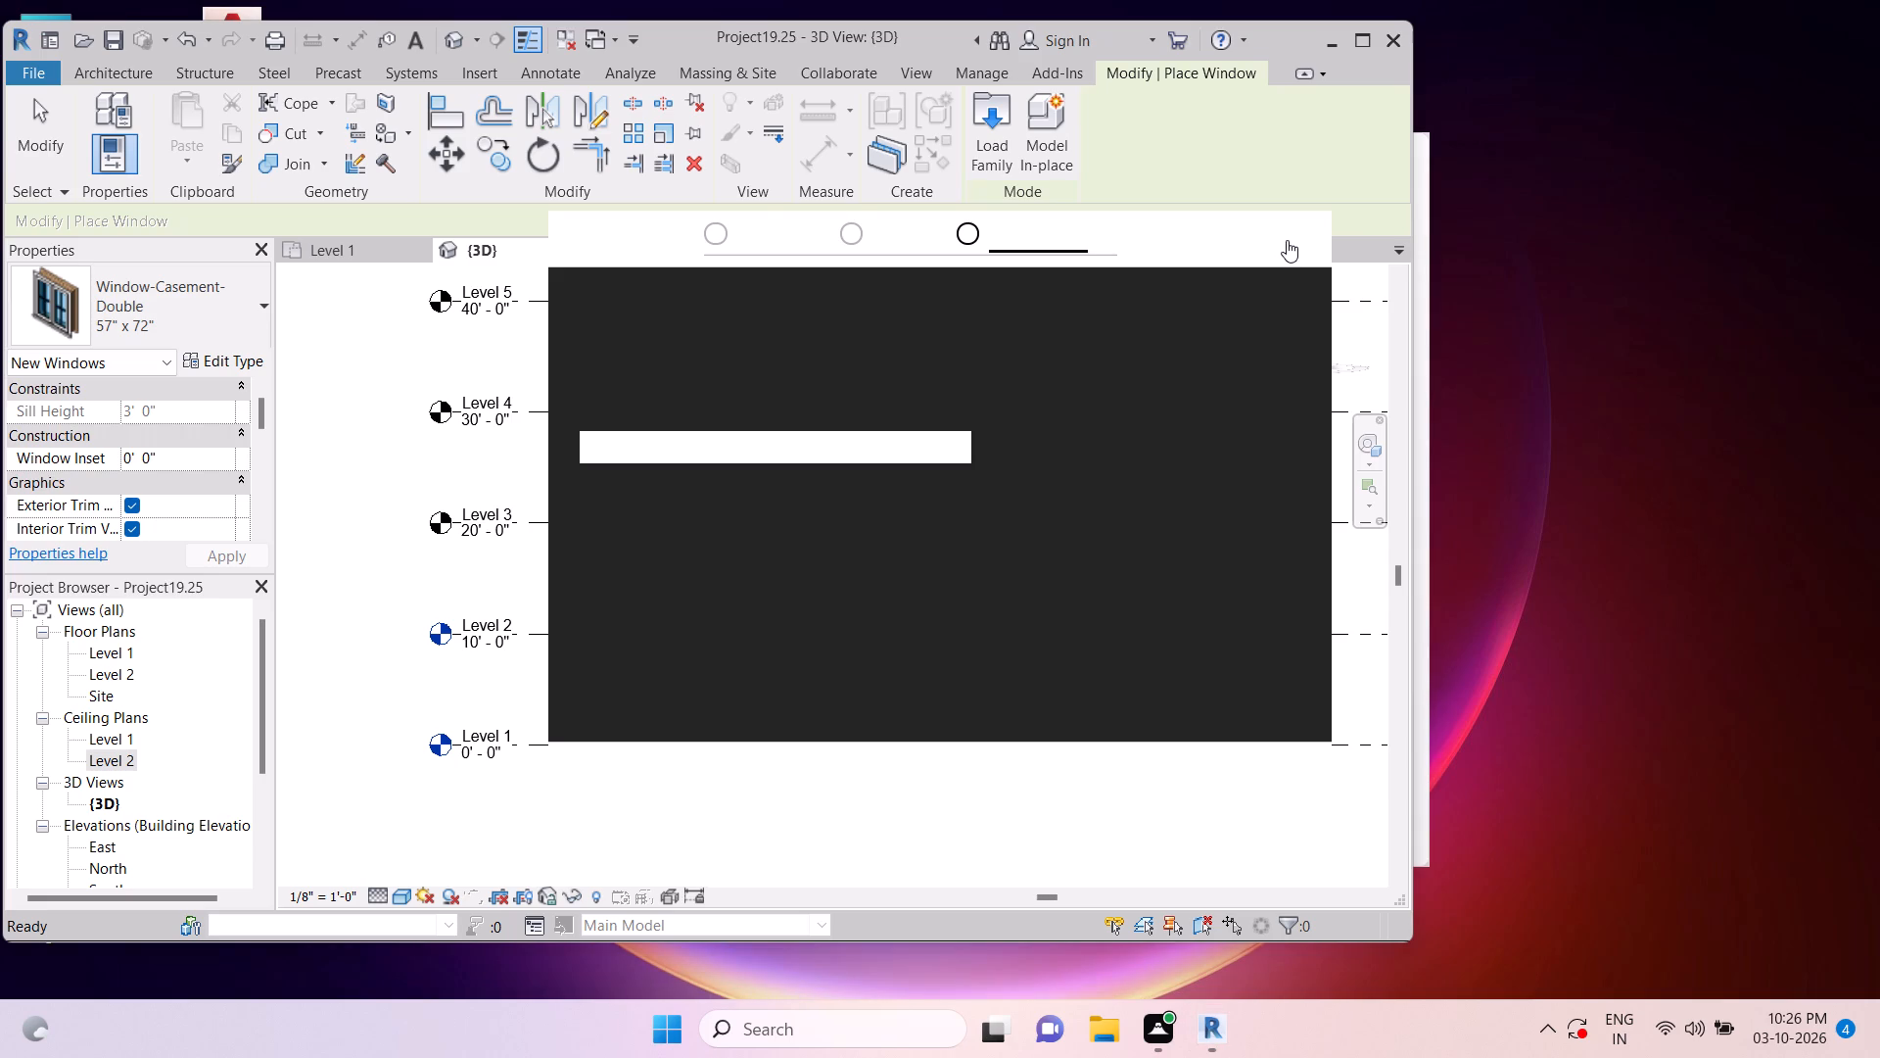
scroll(919, 713, "up", 3)
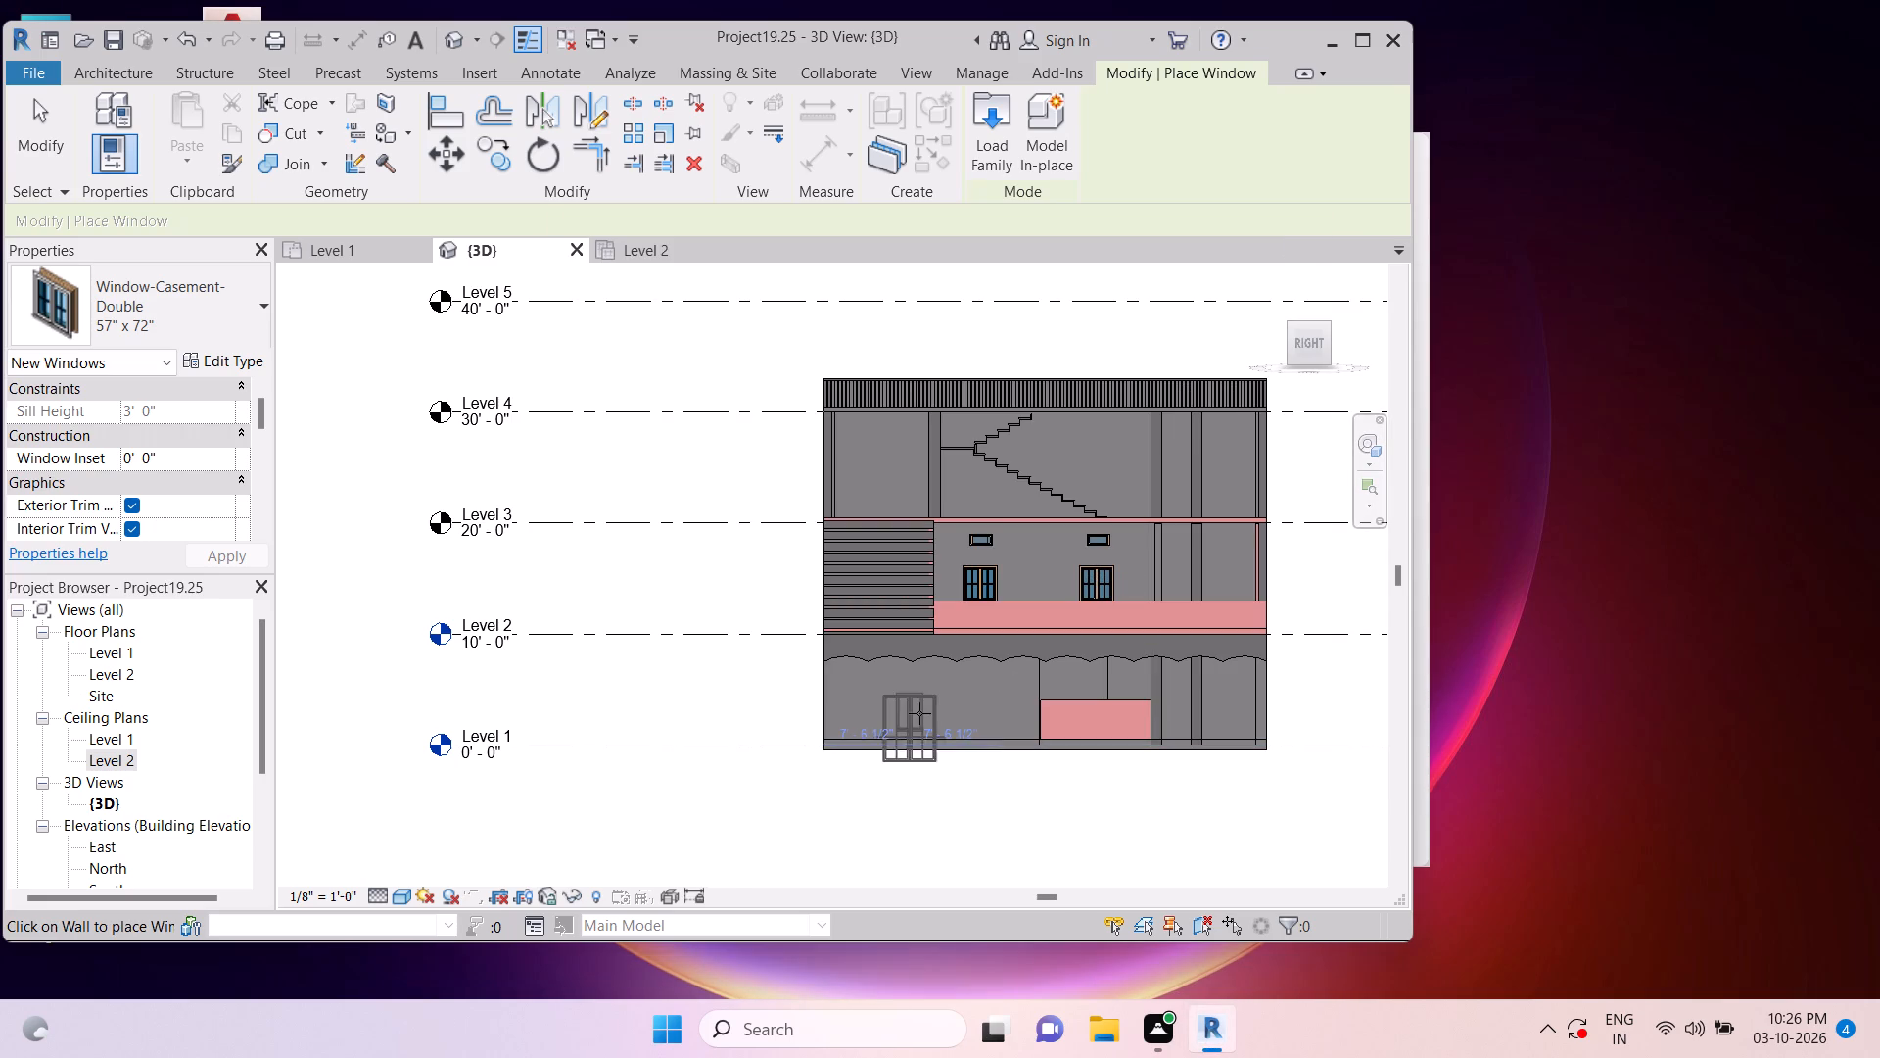
scroll(919, 713, "up", 1)
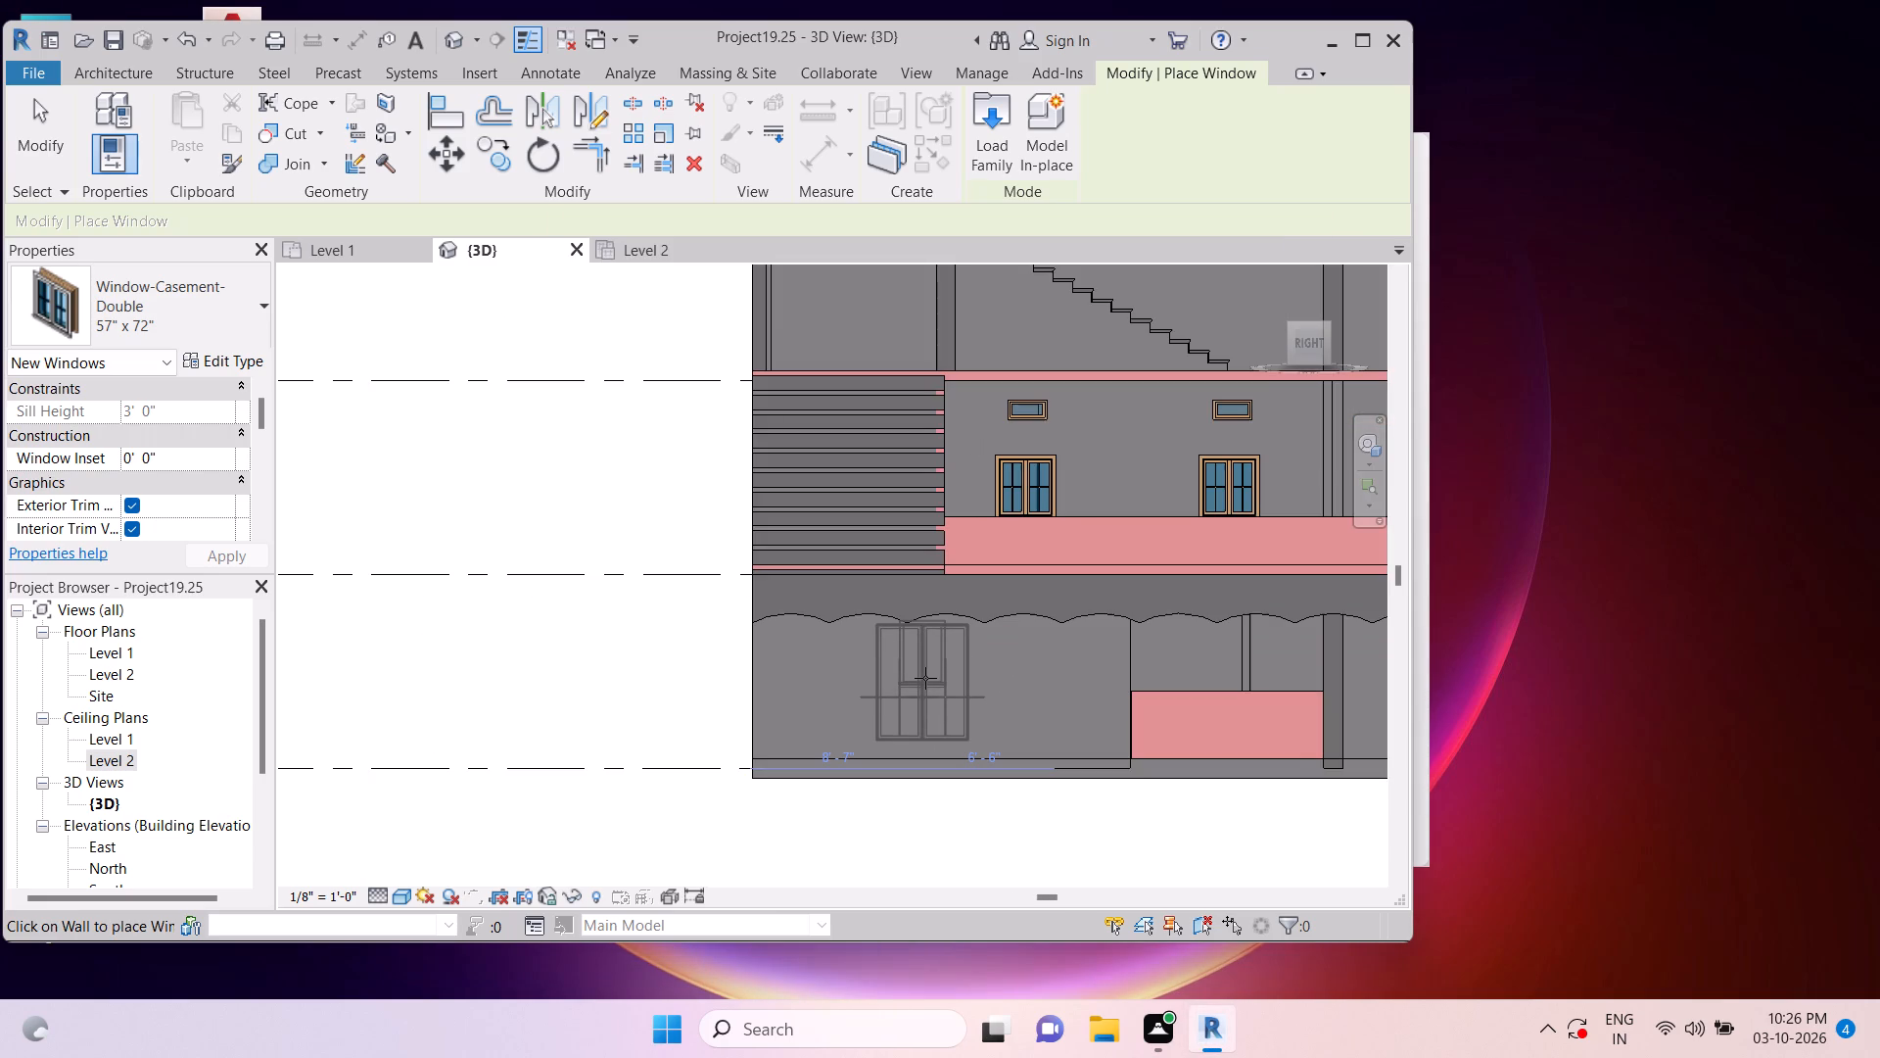
left_click(916, 684)
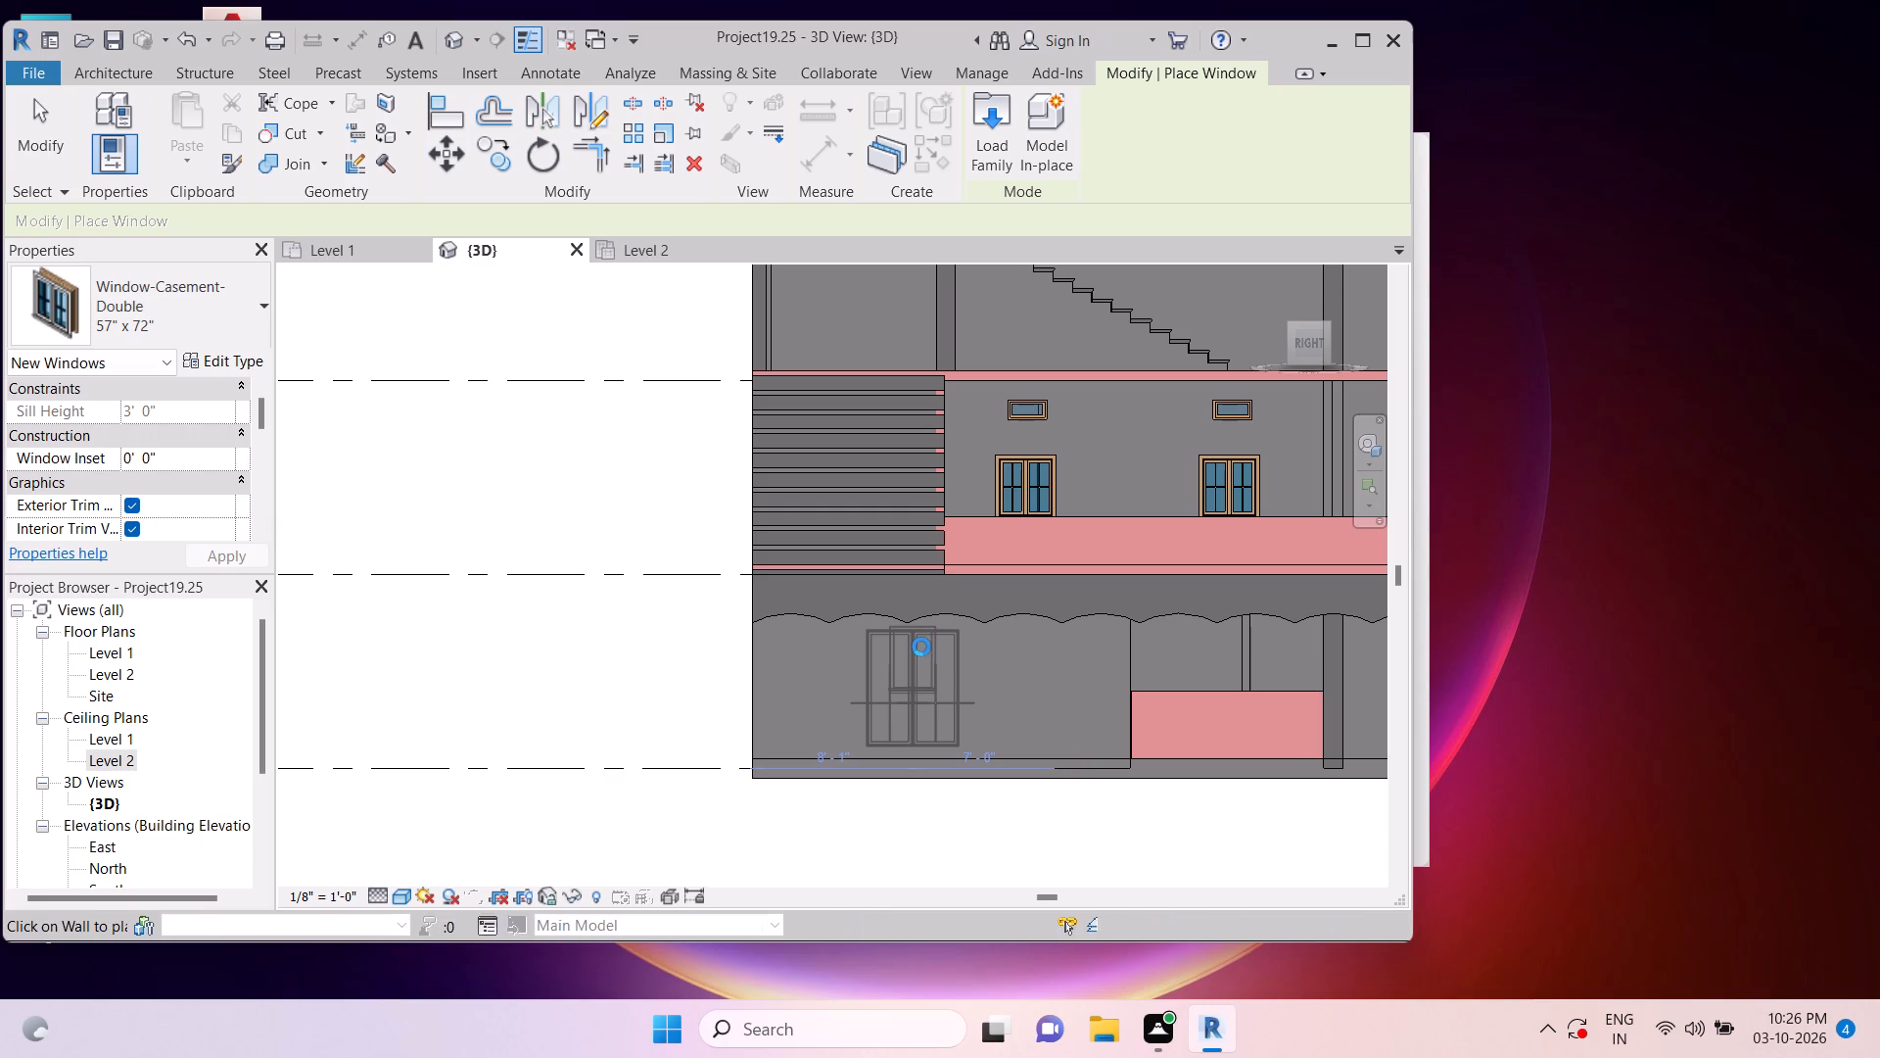
Examine the new Level 1 casement window and the surrounding Right facade from several angles.
key("Escape")
key("Escape")
key("Escape")
key("Escape")
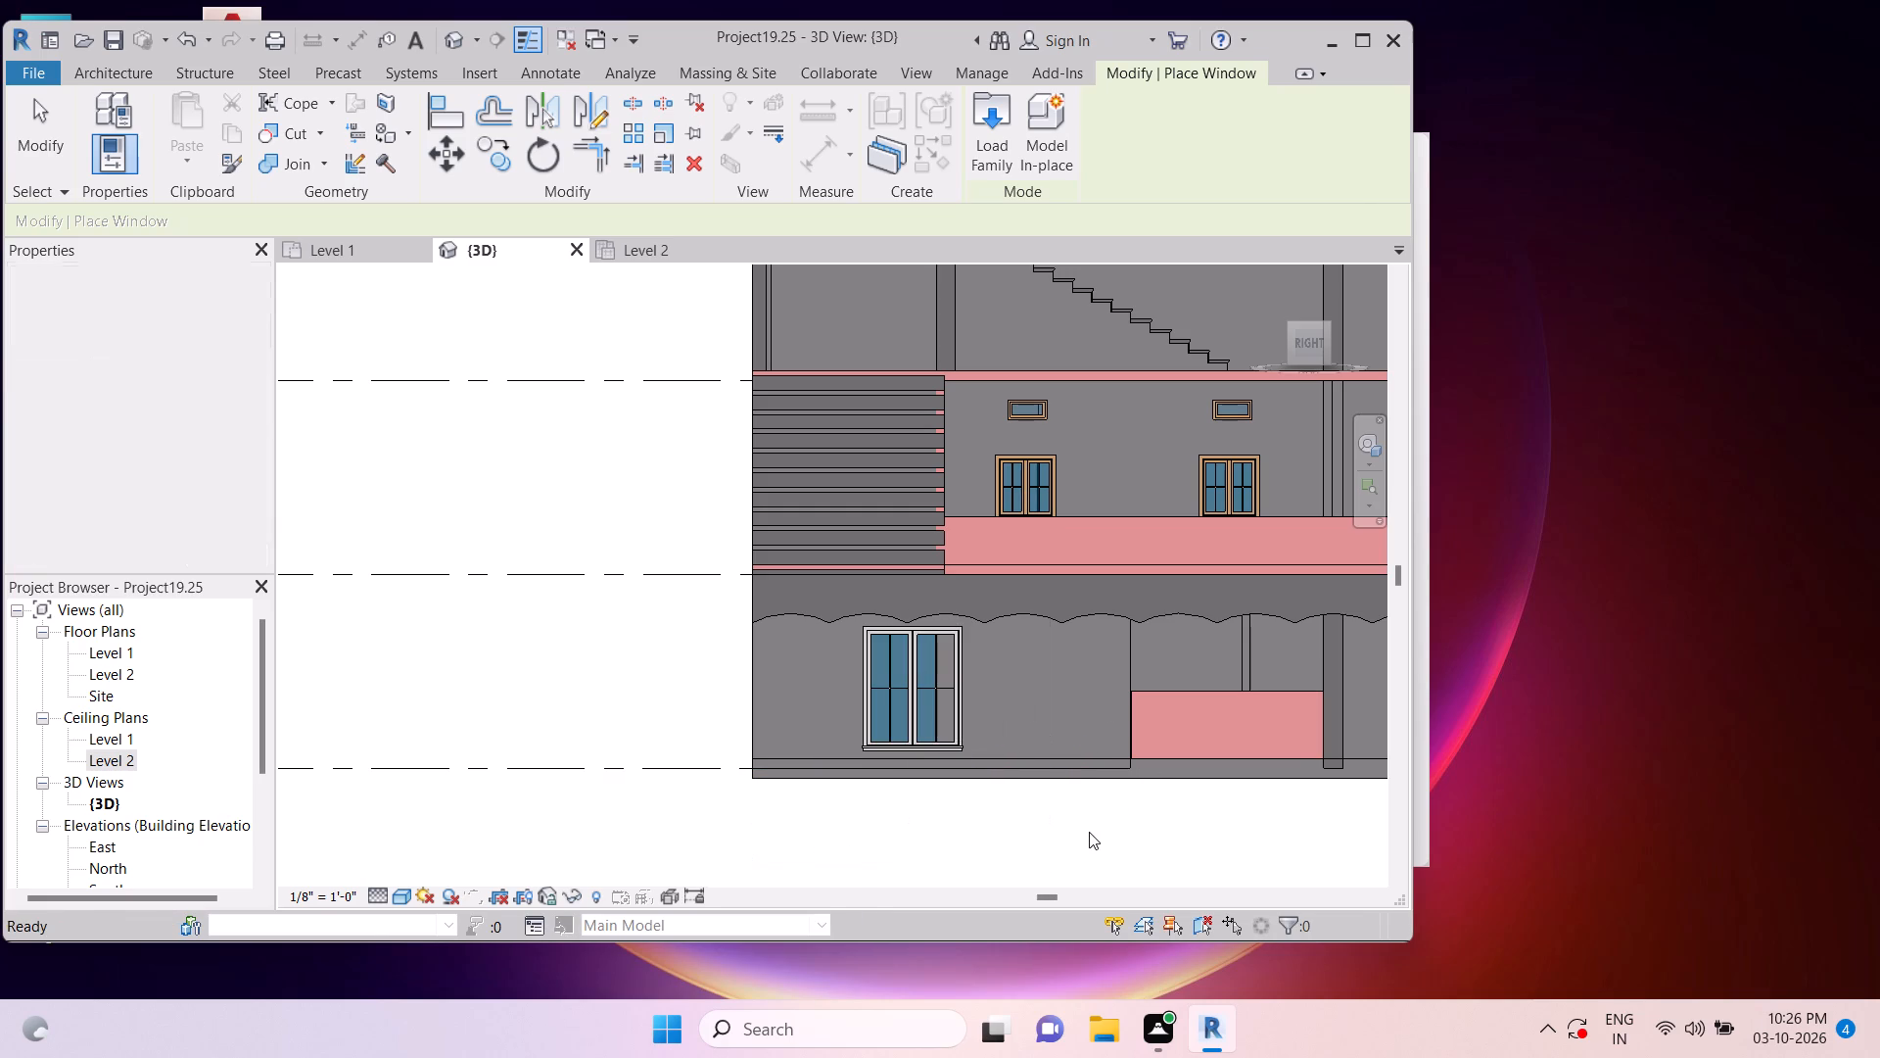
middle_click_drag(1177, 825, 1111, 875, "shift")
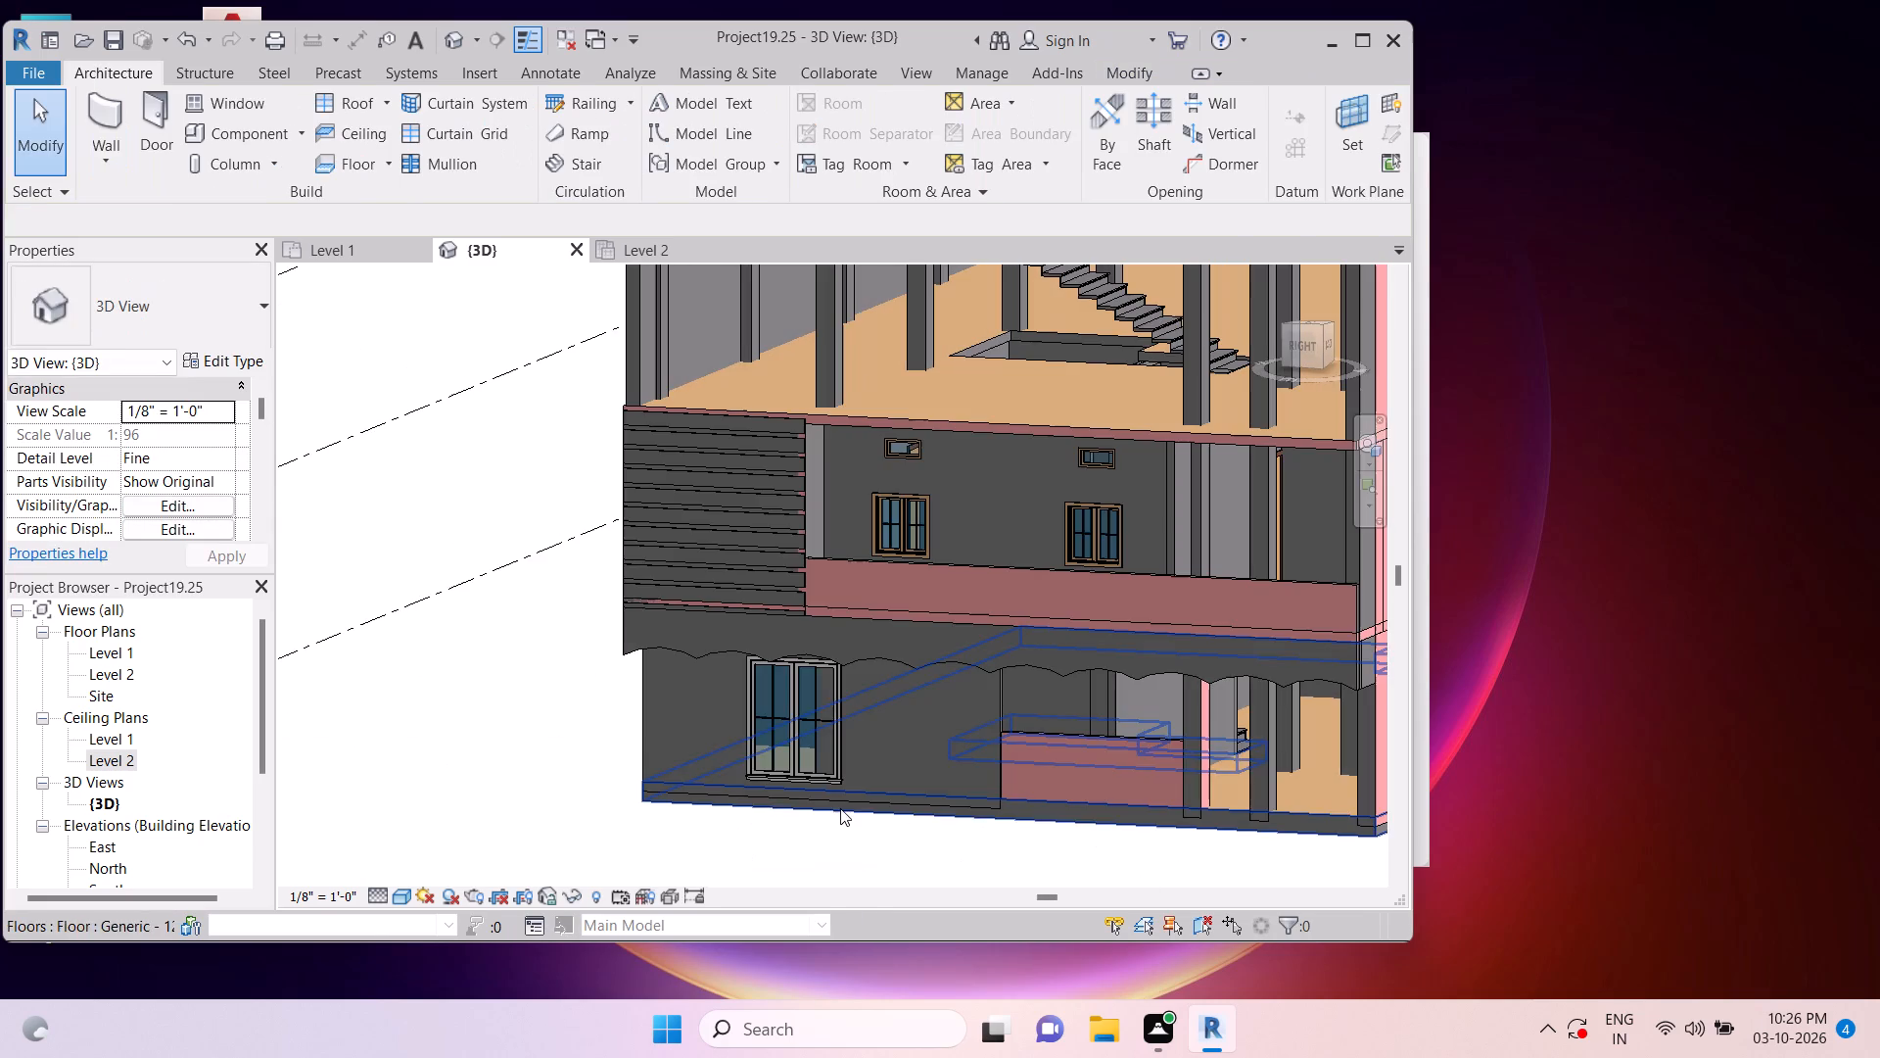
key("Escape")
scroll(803, 769, "up", 9)
key("Escape")
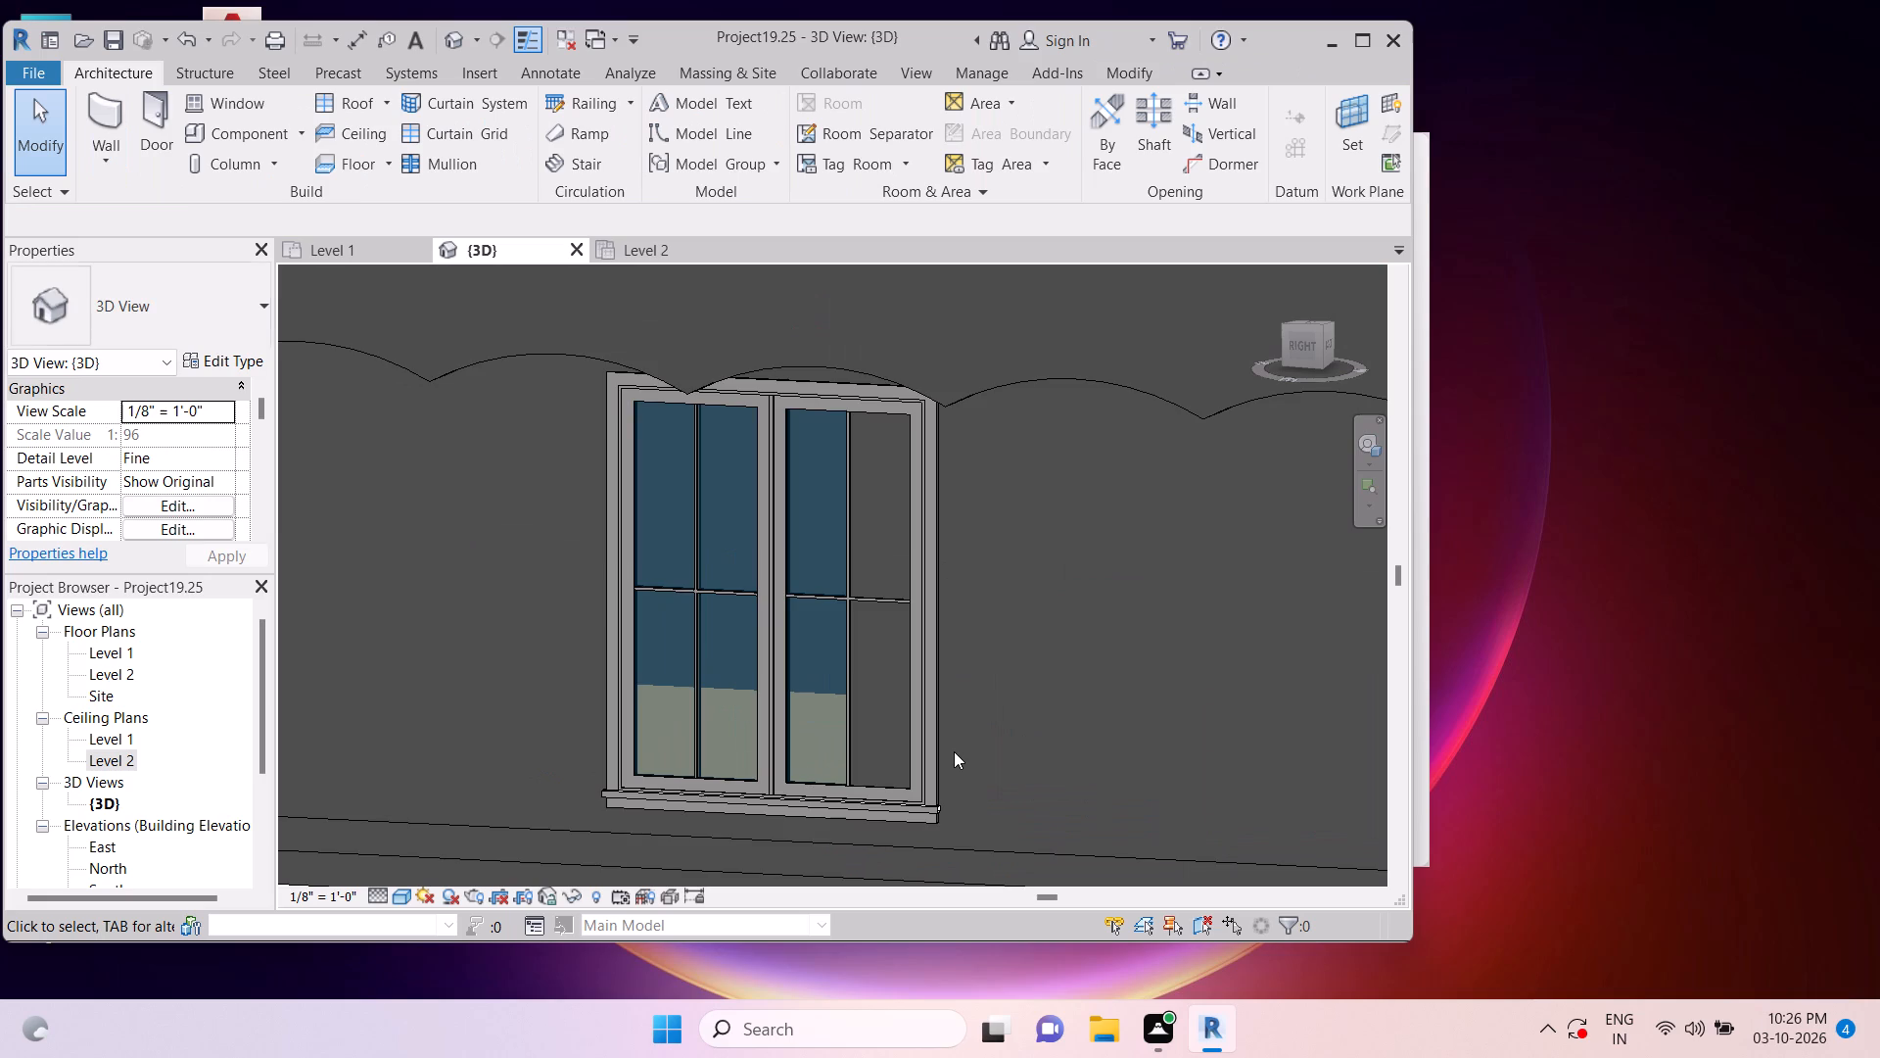
scroll(954, 751, "down", 9)
middle_click_drag(954, 750, 1061, 723, "shift")
middle_click_drag(1140, 720, 938, 737)
key("Escape")
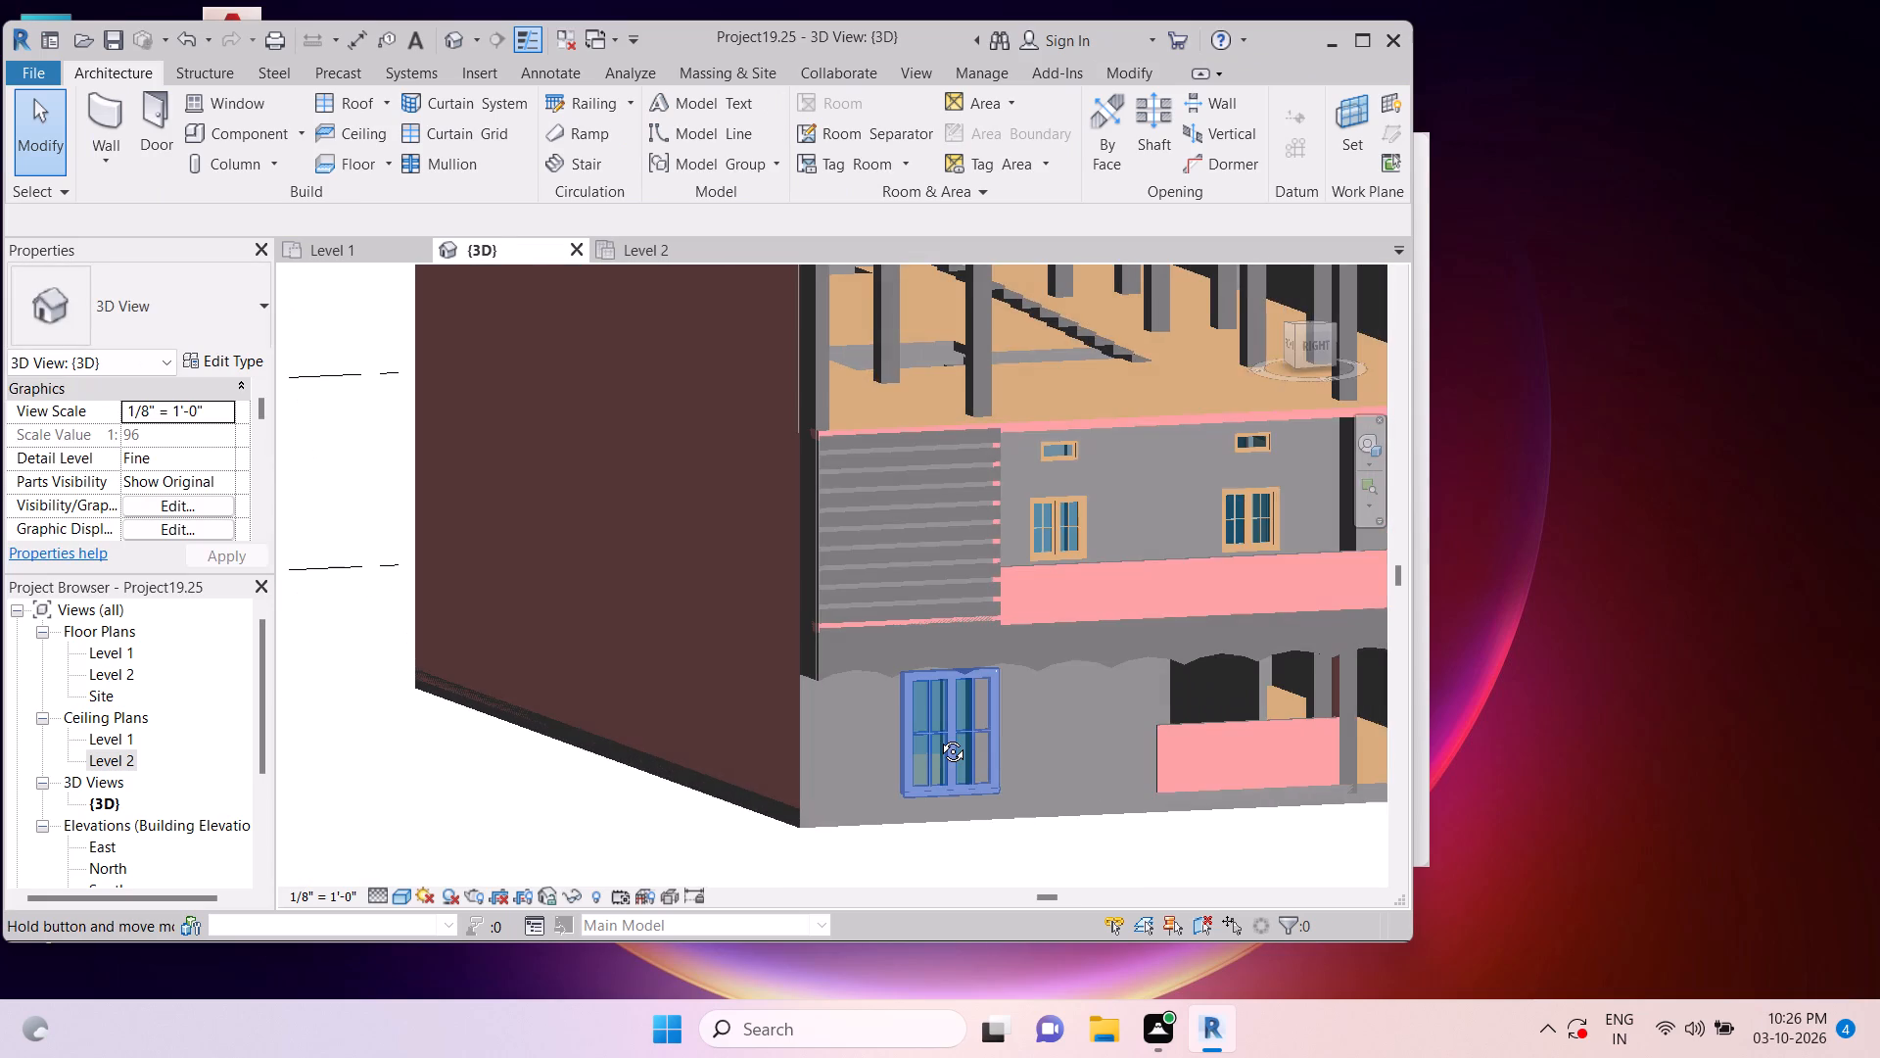
key("Escape")
scroll(1039, 745, "up", 4)
key("Escape")
scroll(1121, 701, "down", 8)
middle_click_drag(1241, 741, 1155, 762, "shift")
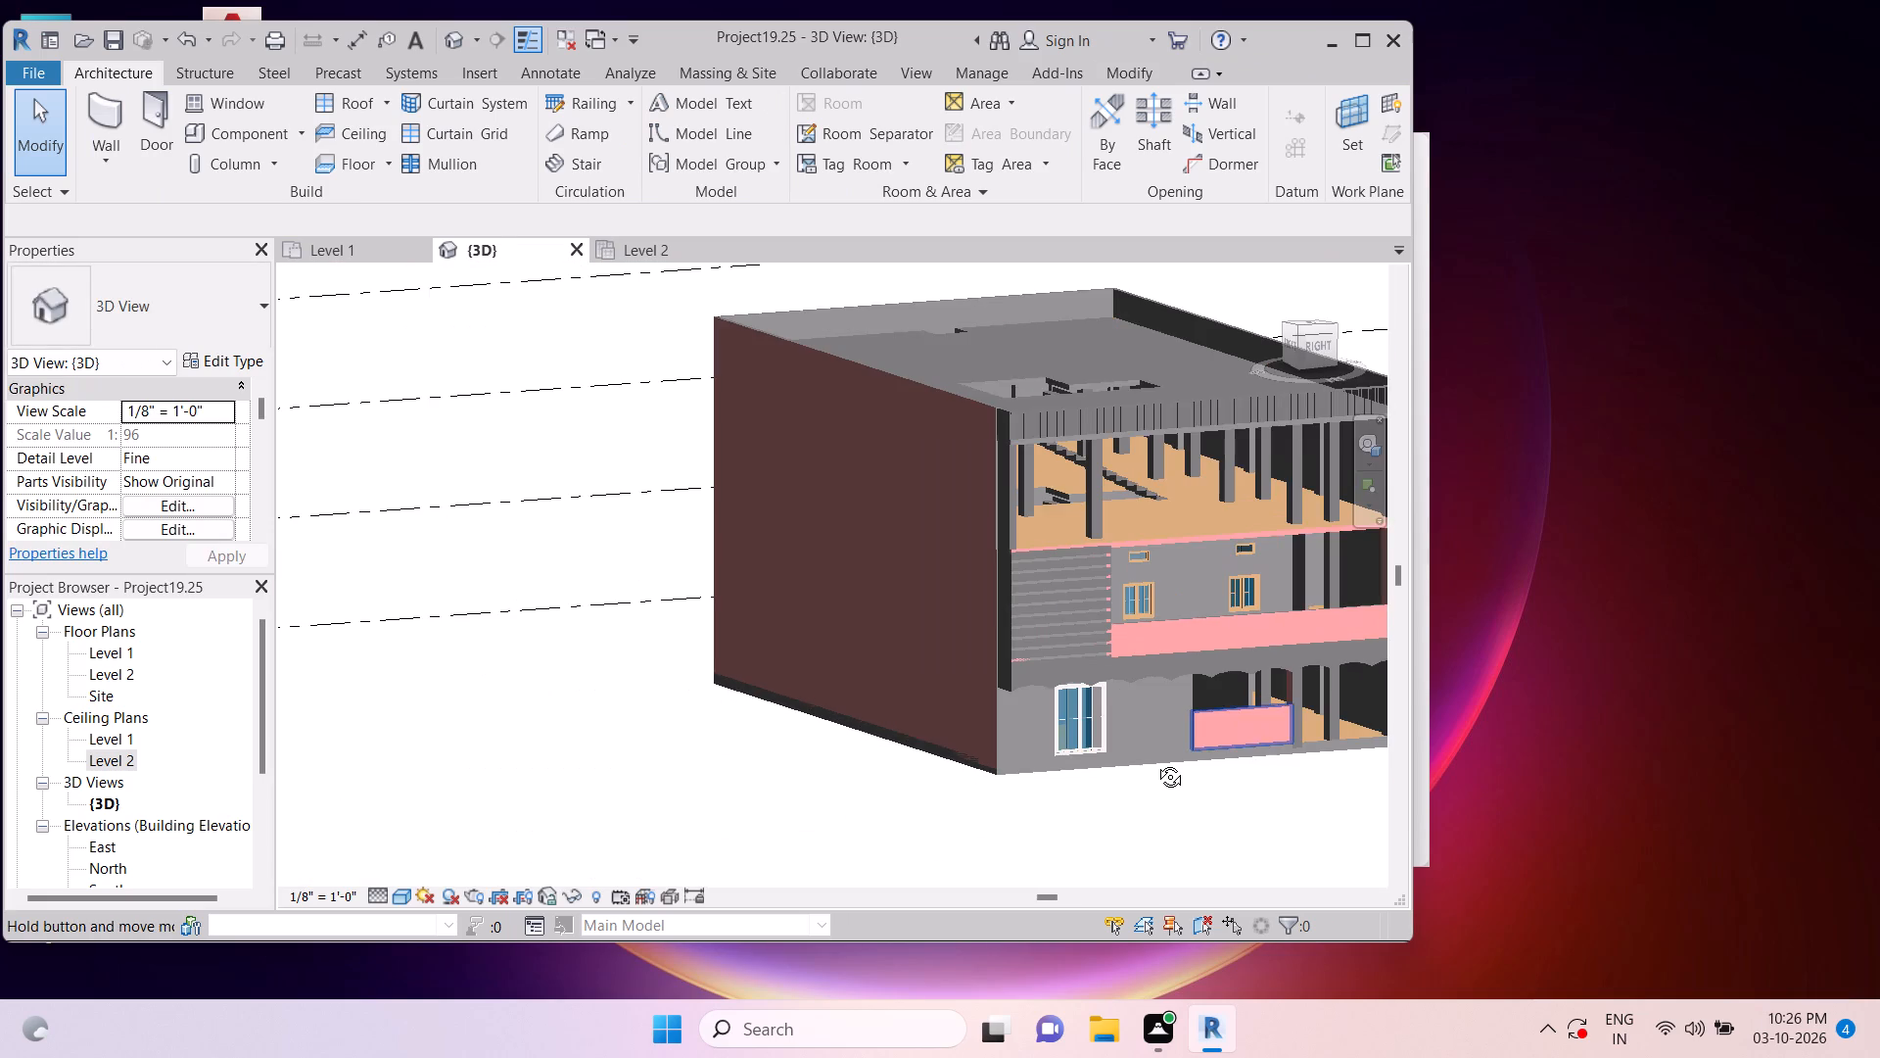
middle_click_drag(1155, 762, 1028, 782, "shift")
key("Escape")
key("Escape")
scroll(1030, 714, "up", 8)
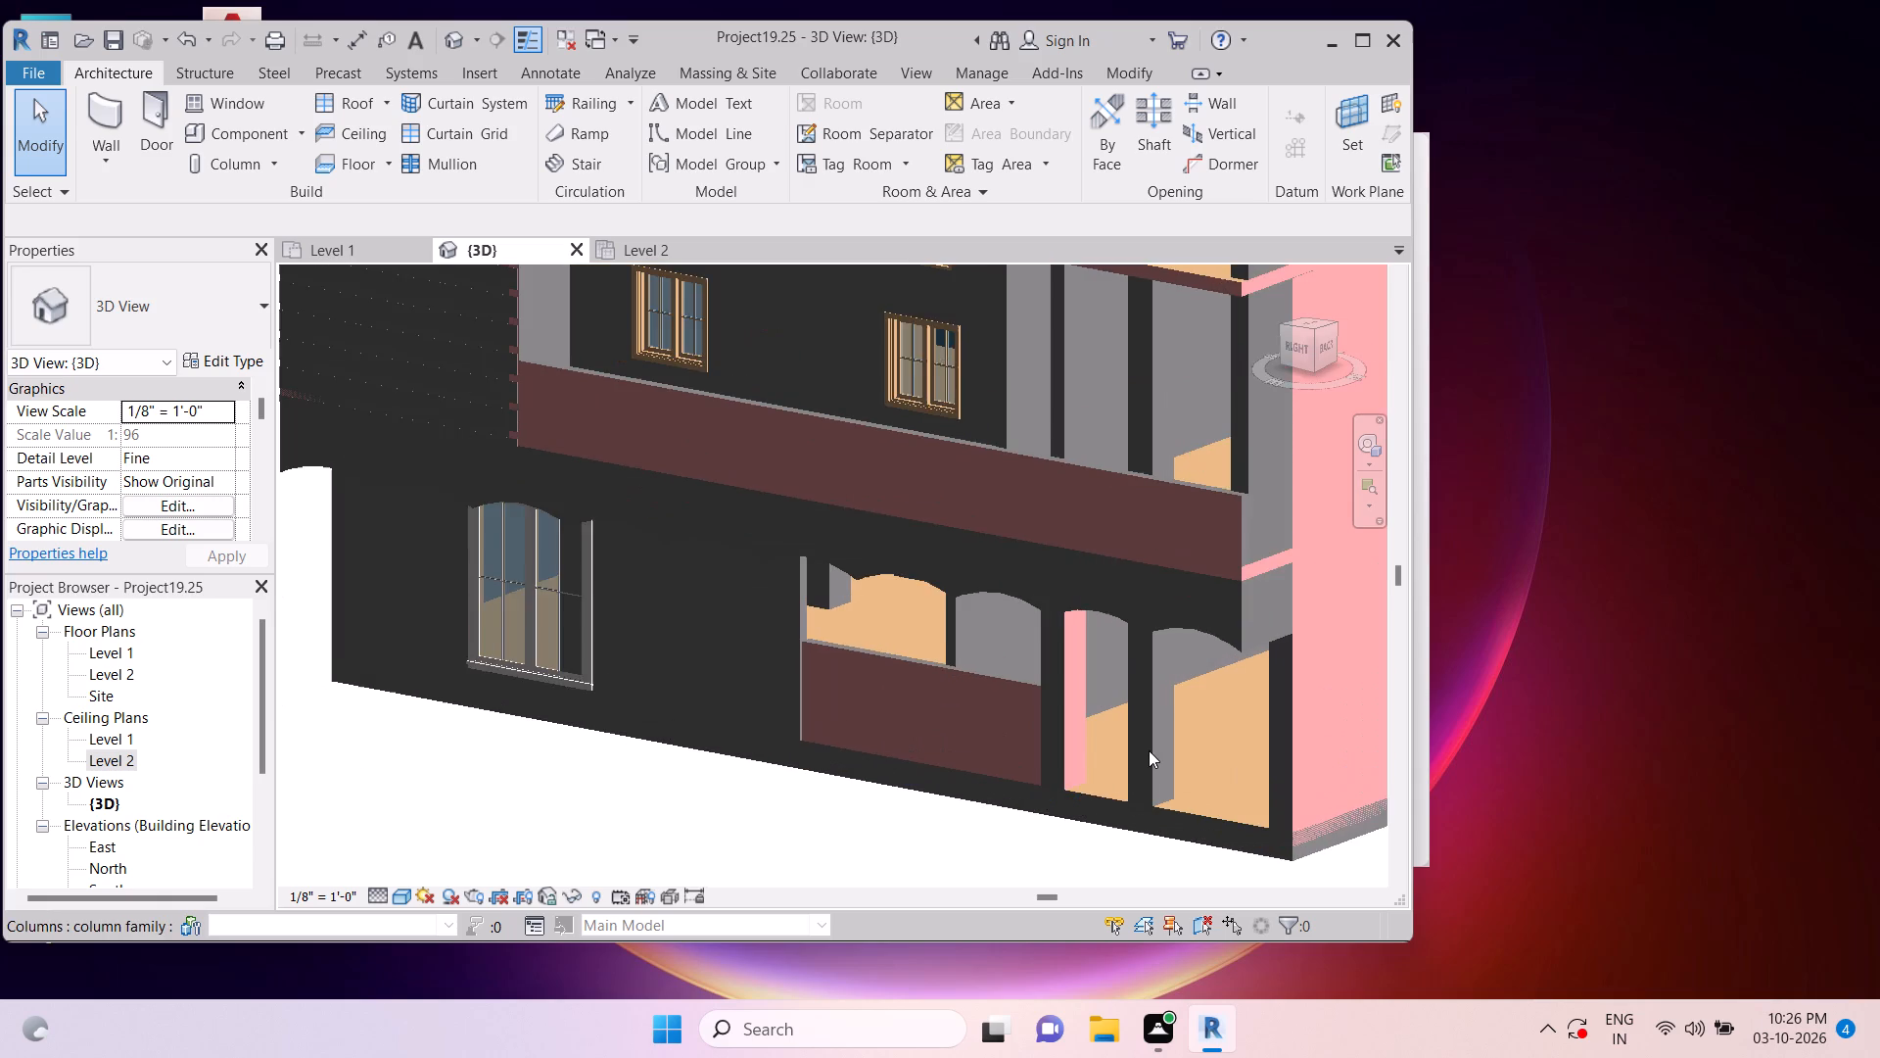
key("Escape")
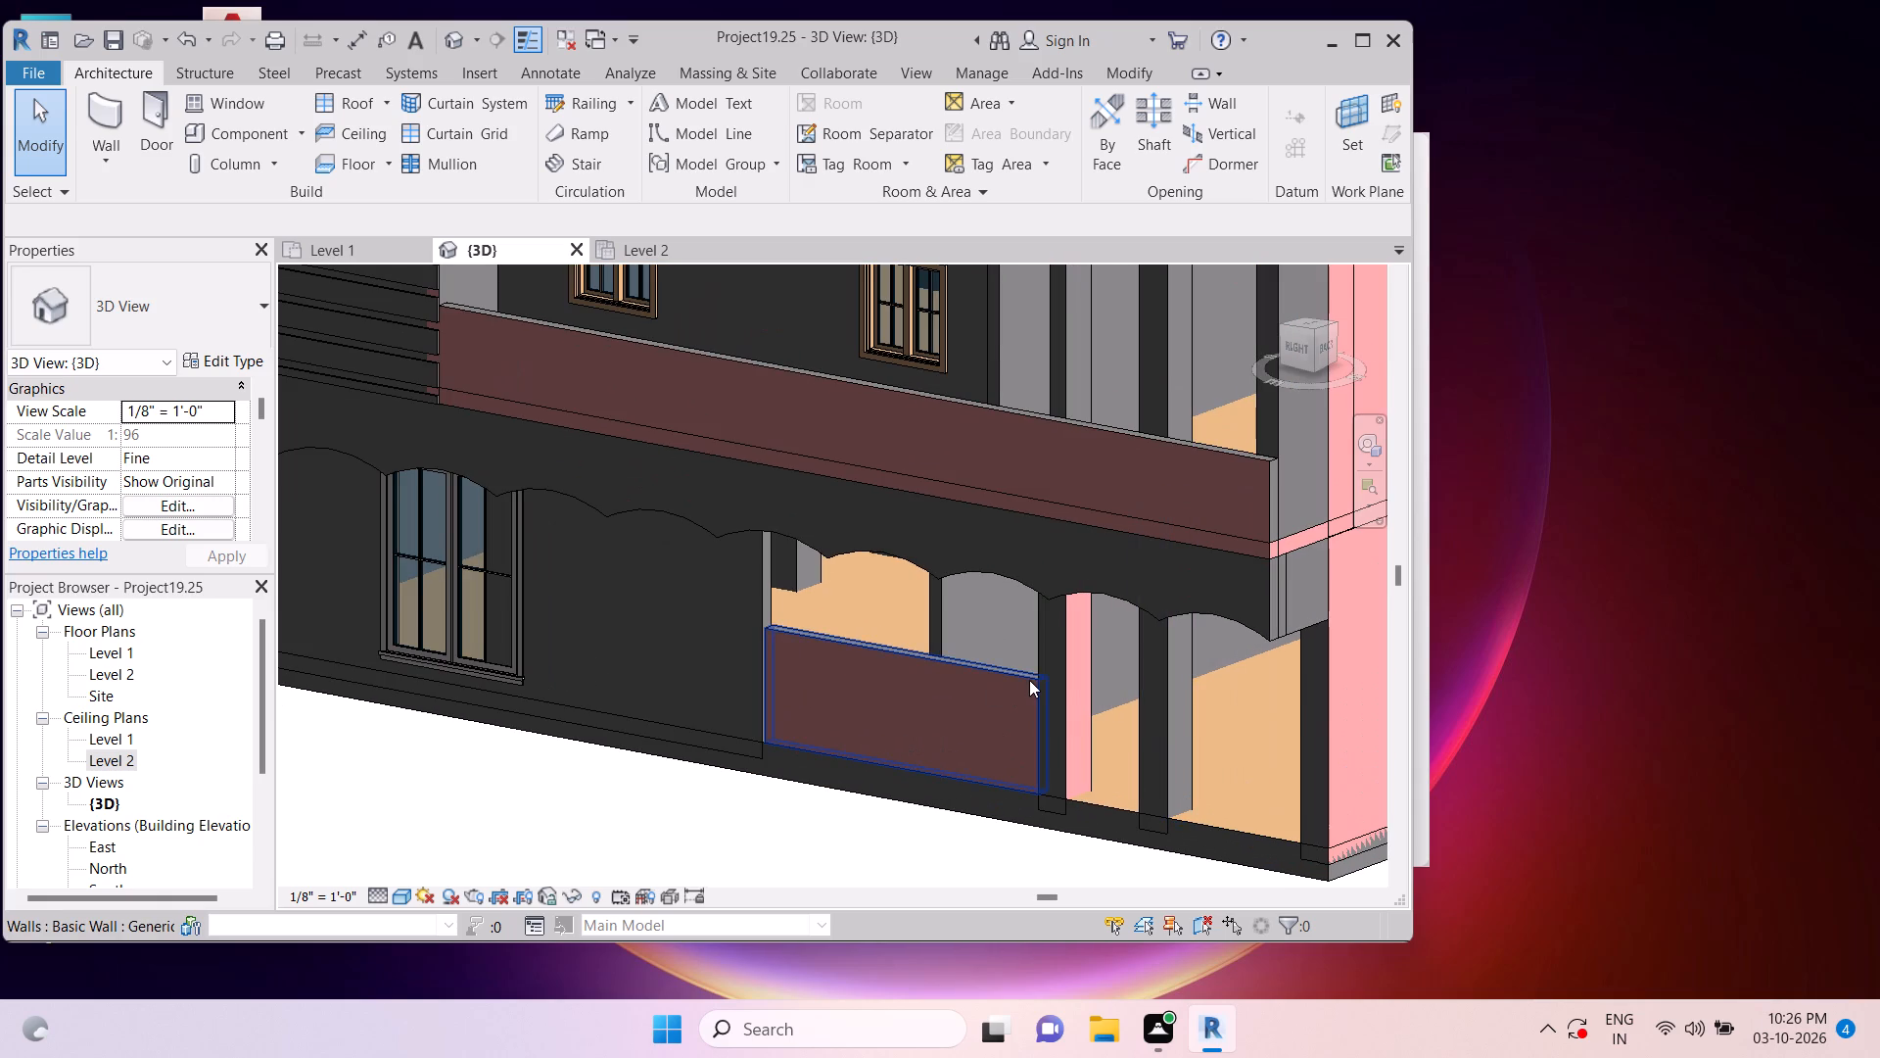
scroll(1068, 671, "down", 3)
middle_click(1245, 750, "shift")
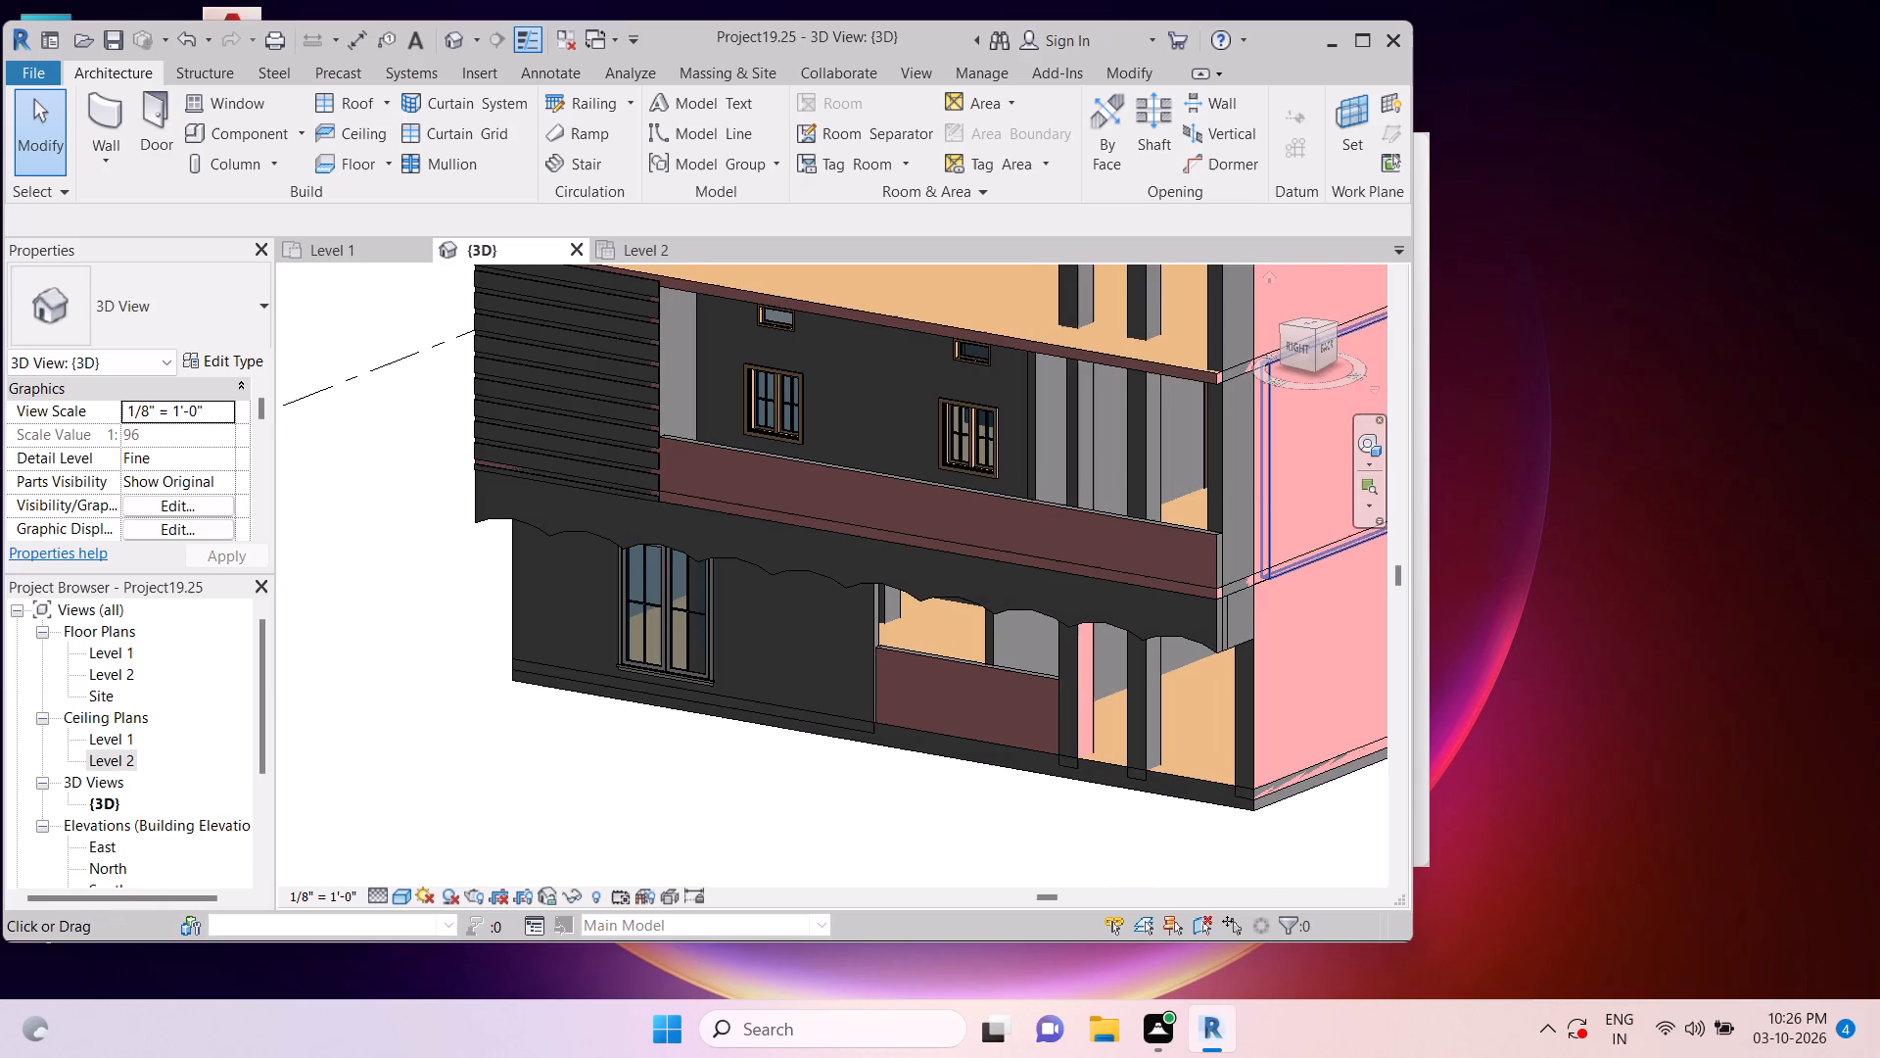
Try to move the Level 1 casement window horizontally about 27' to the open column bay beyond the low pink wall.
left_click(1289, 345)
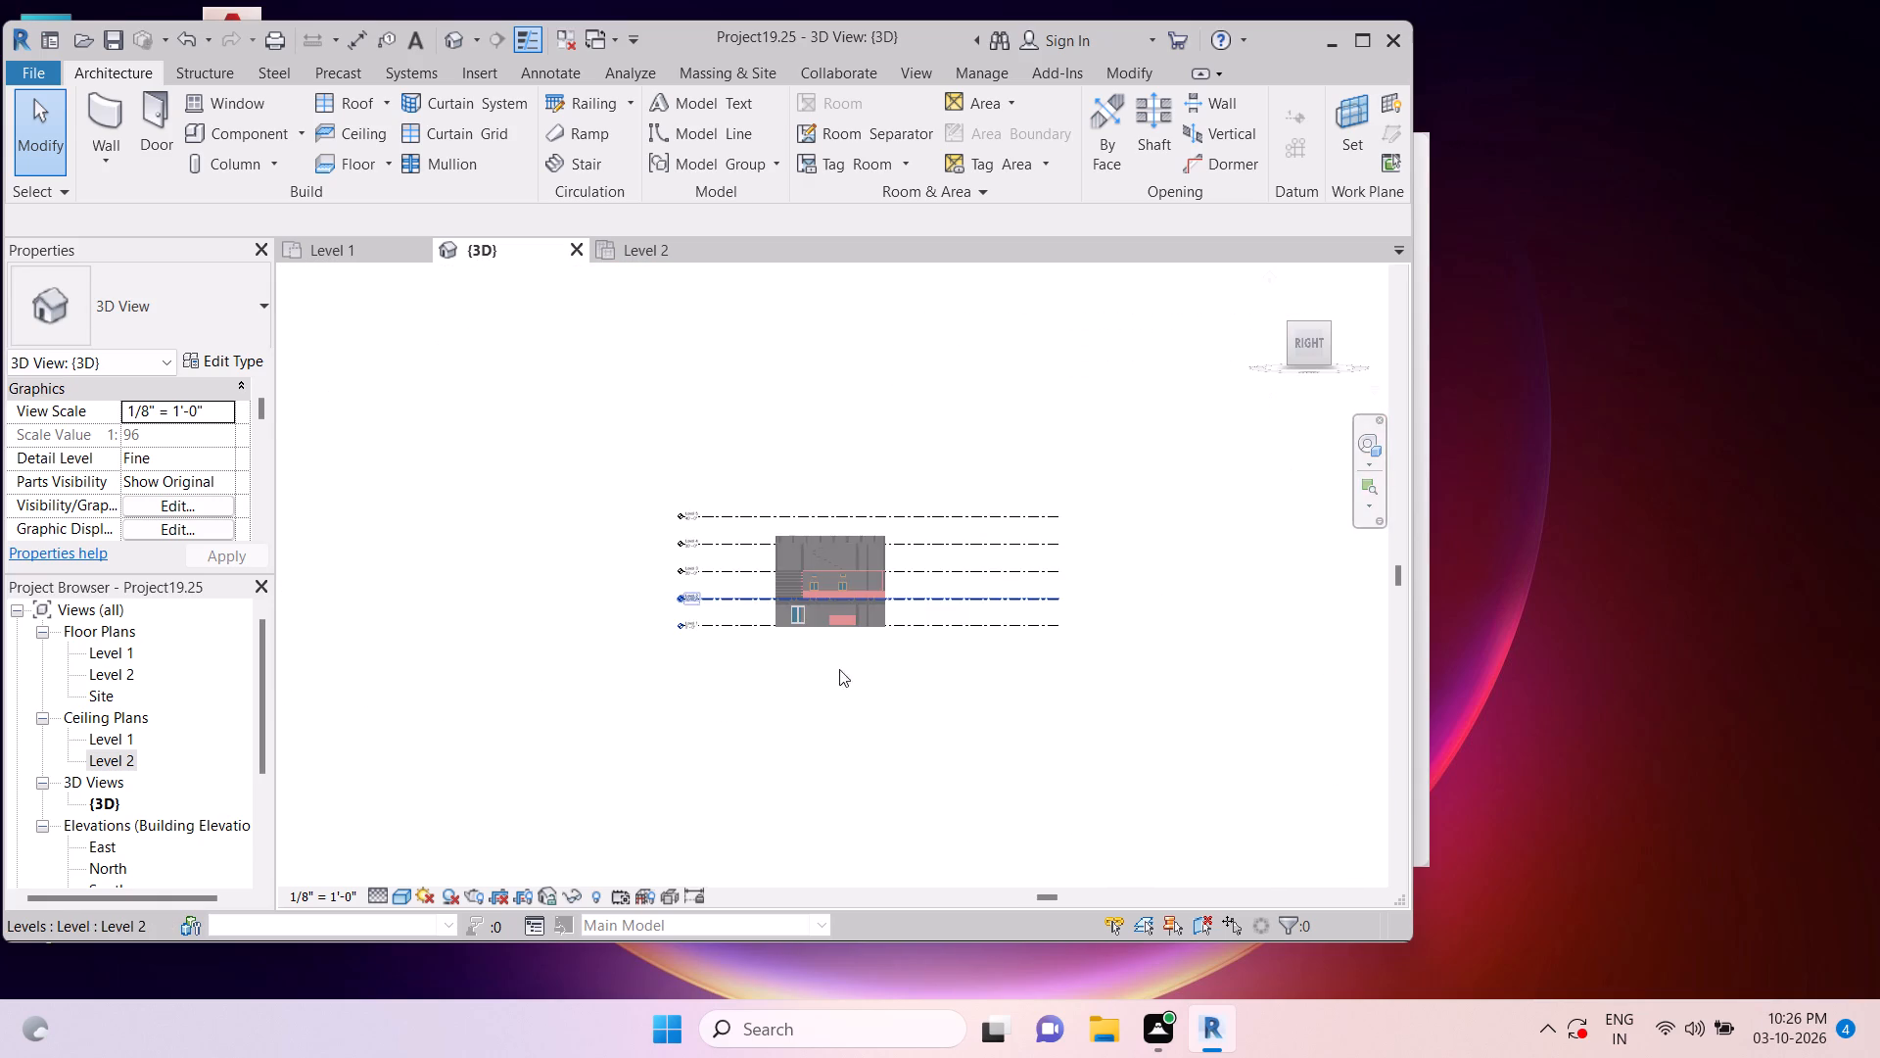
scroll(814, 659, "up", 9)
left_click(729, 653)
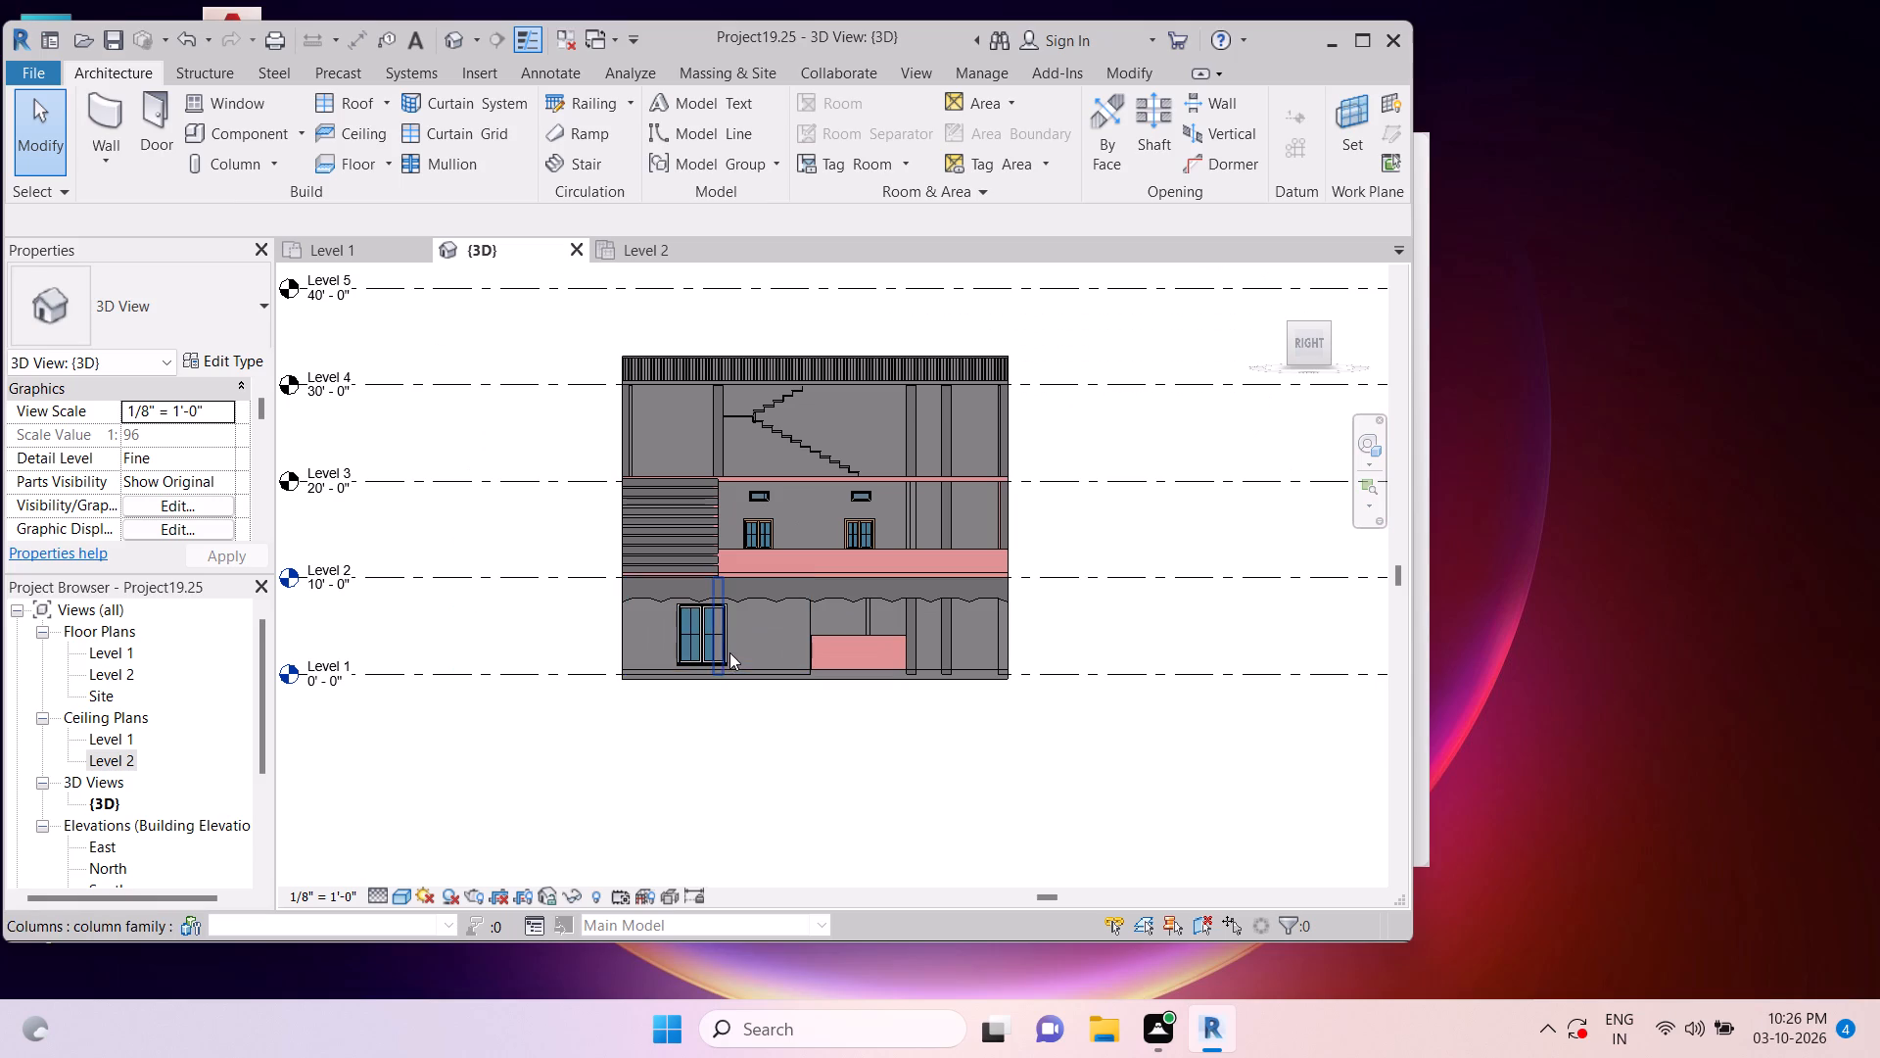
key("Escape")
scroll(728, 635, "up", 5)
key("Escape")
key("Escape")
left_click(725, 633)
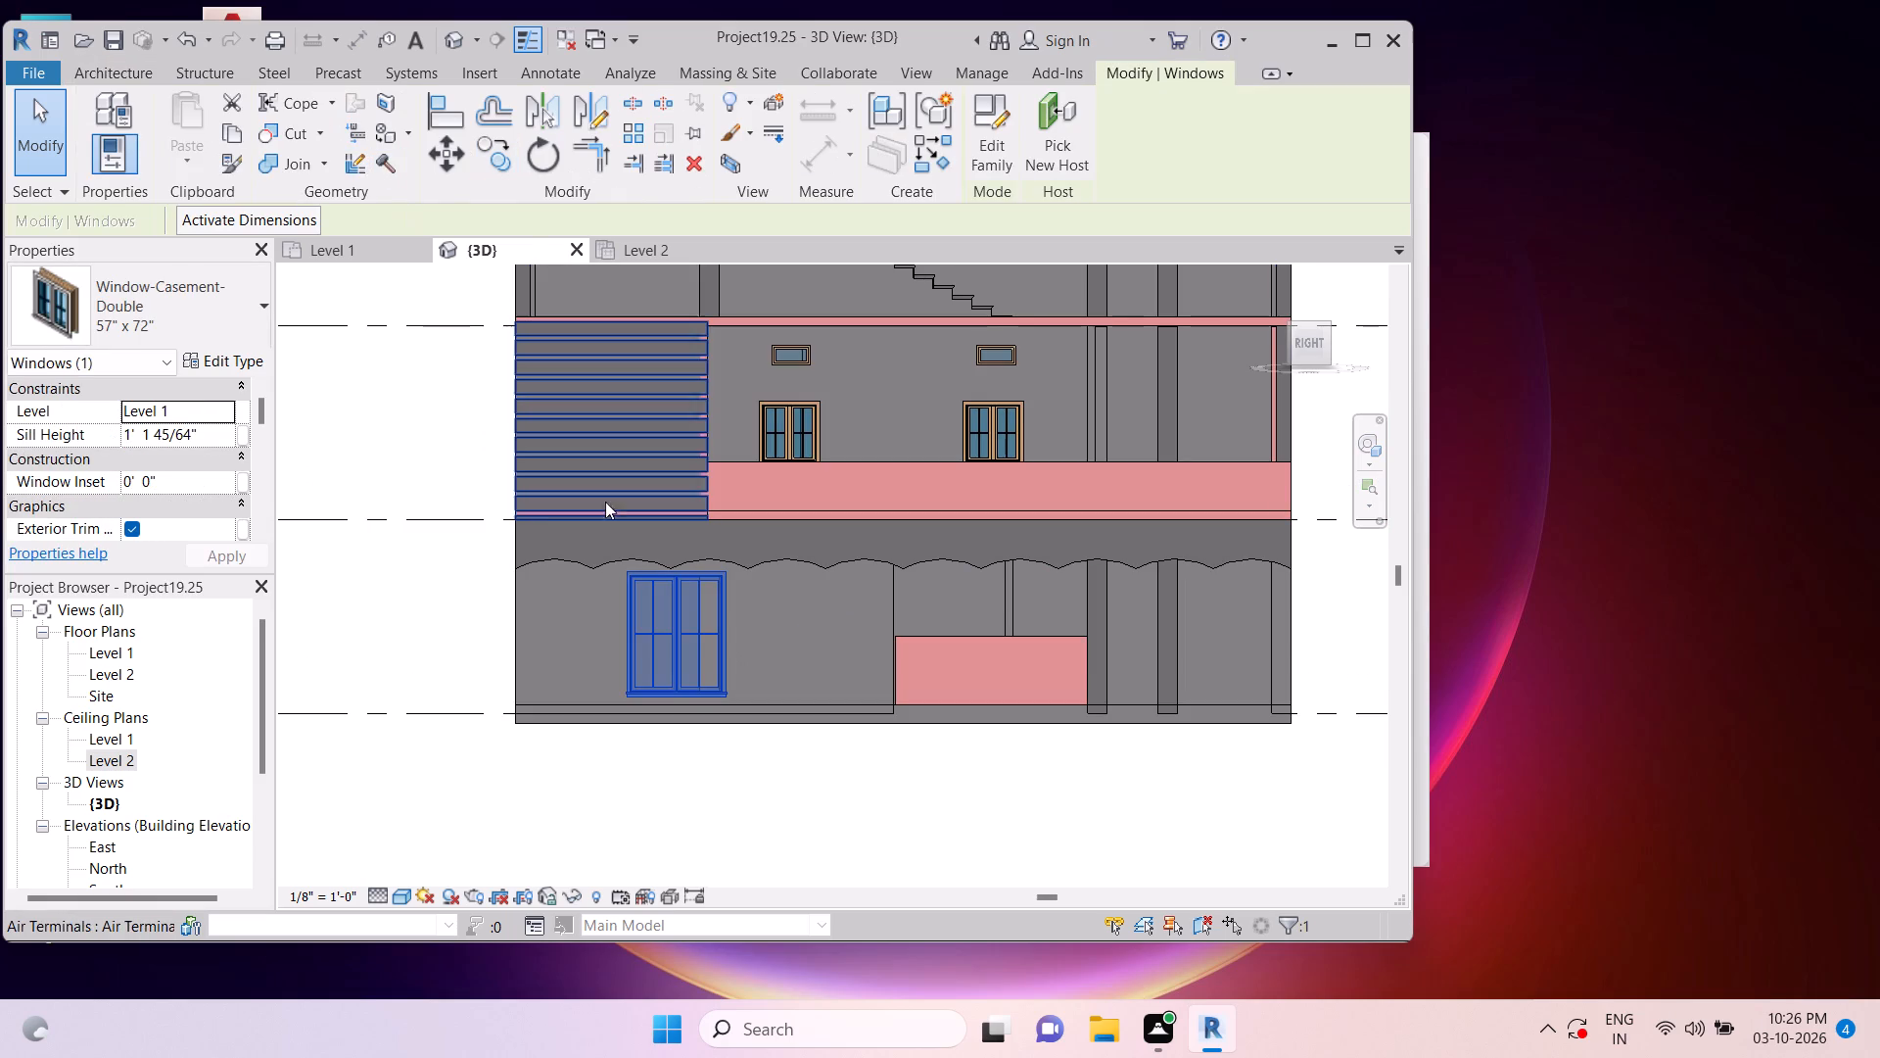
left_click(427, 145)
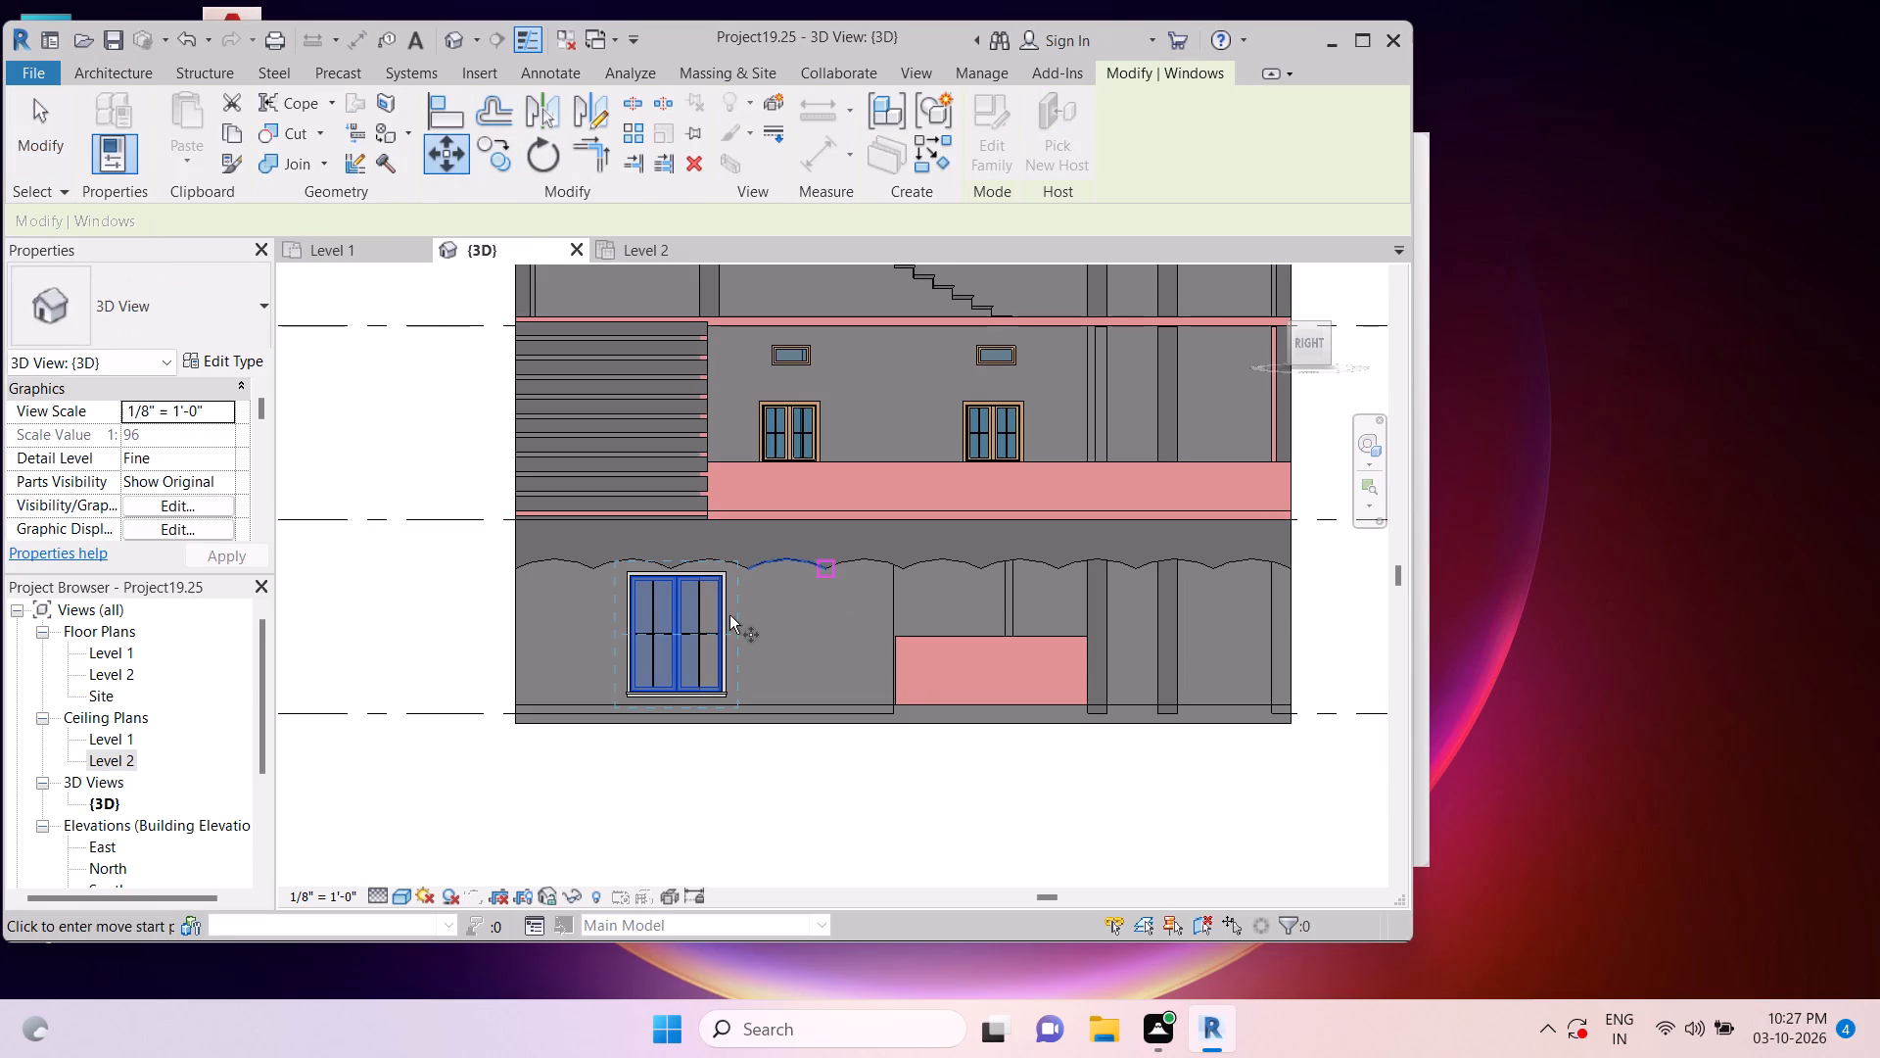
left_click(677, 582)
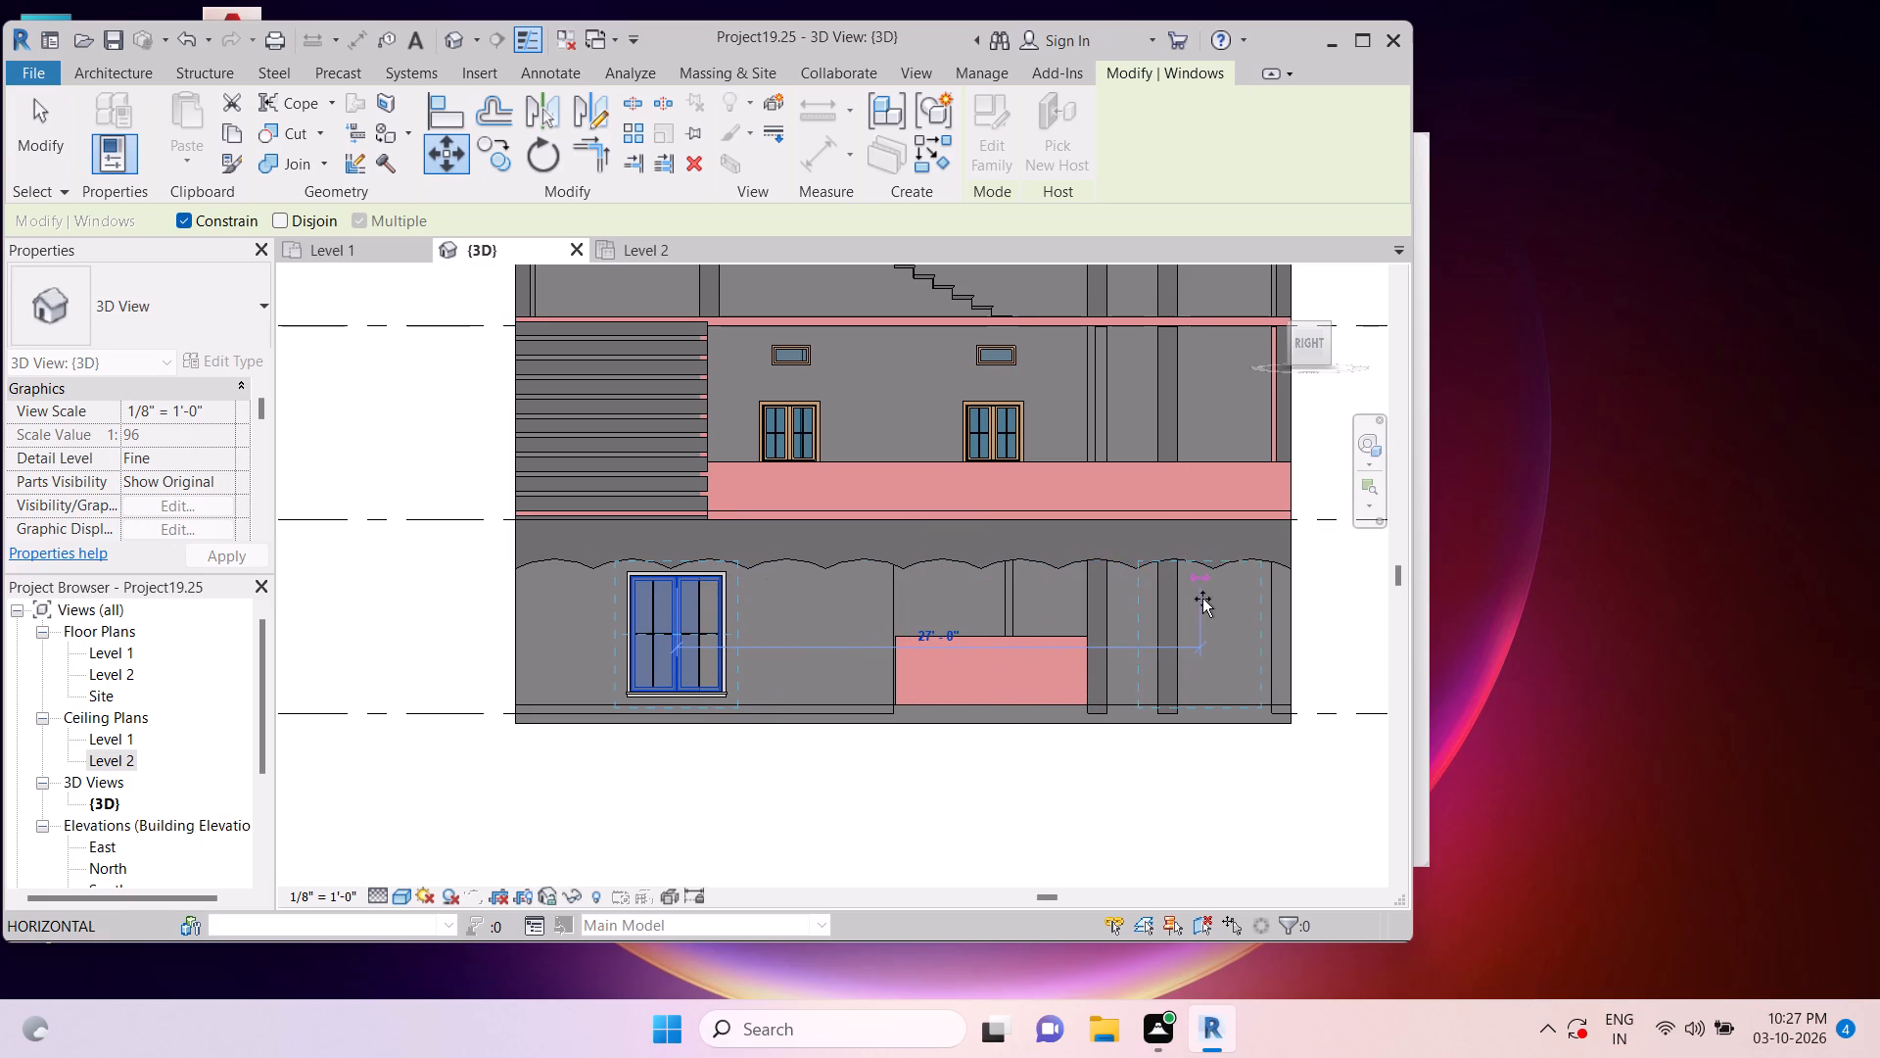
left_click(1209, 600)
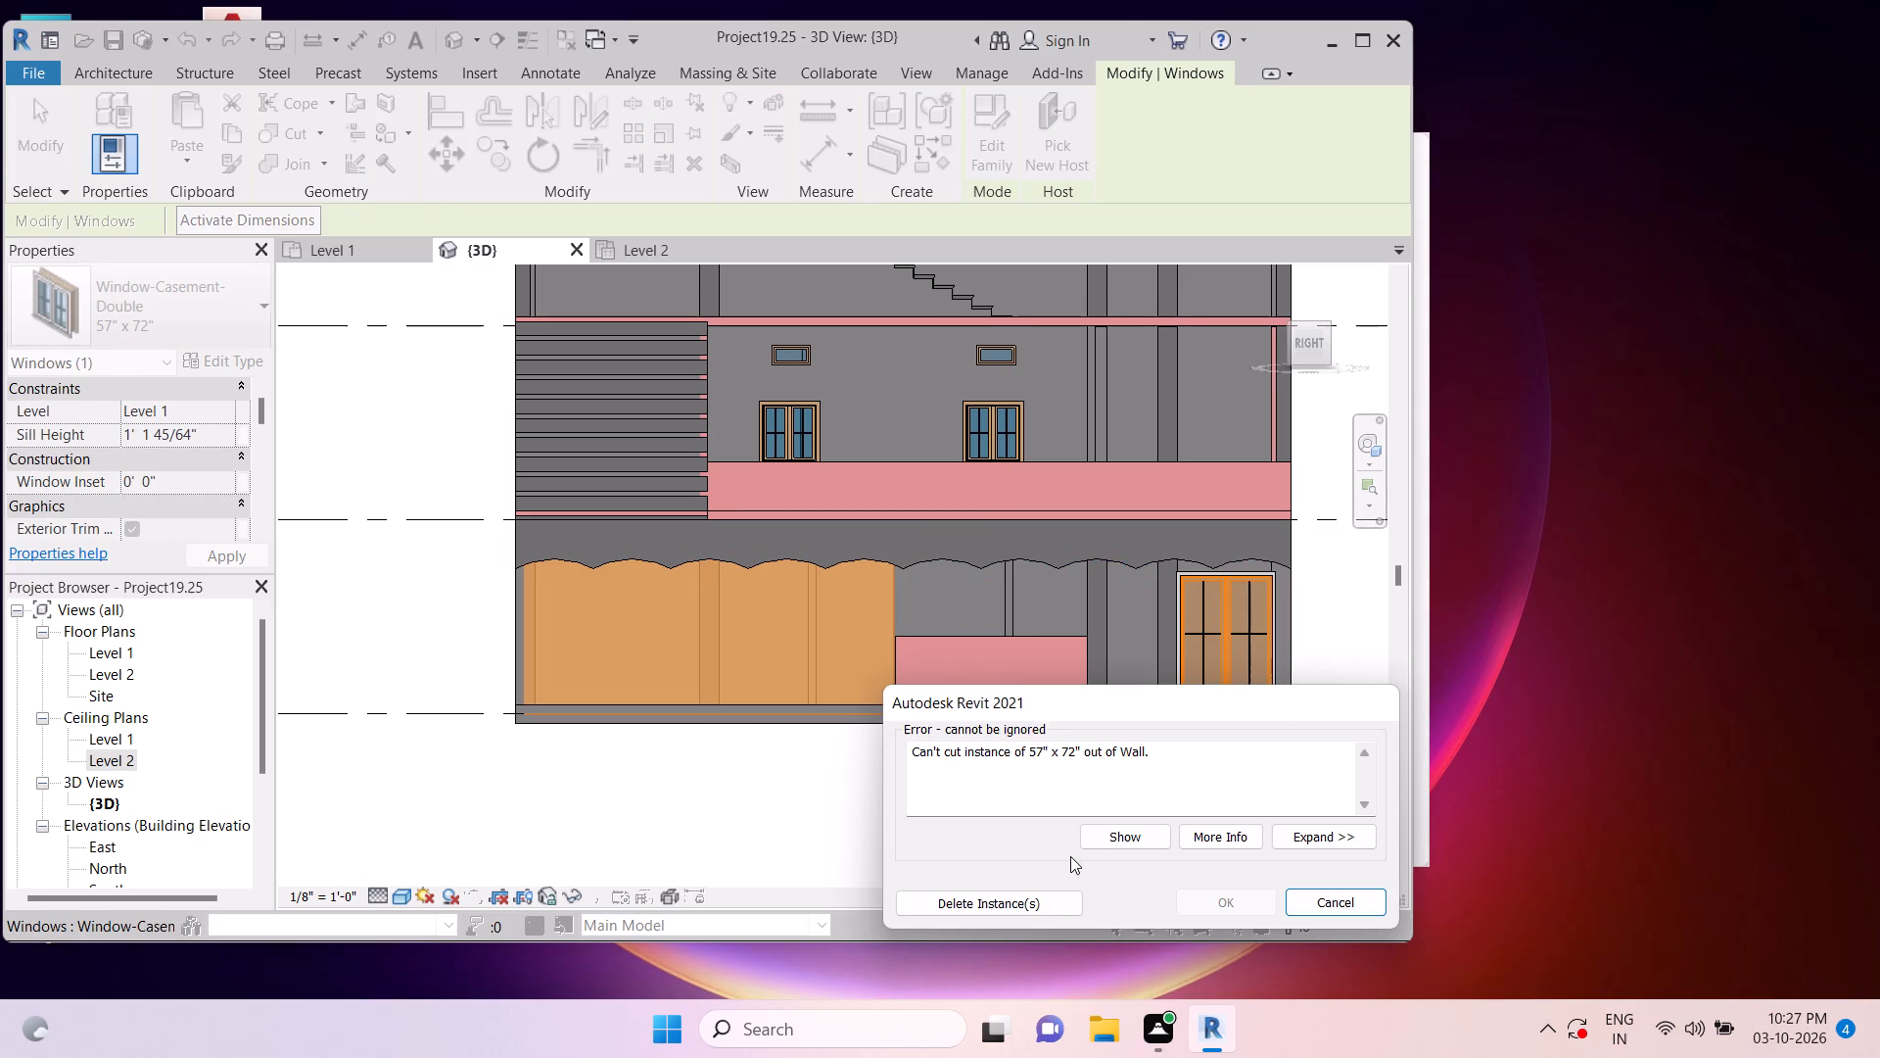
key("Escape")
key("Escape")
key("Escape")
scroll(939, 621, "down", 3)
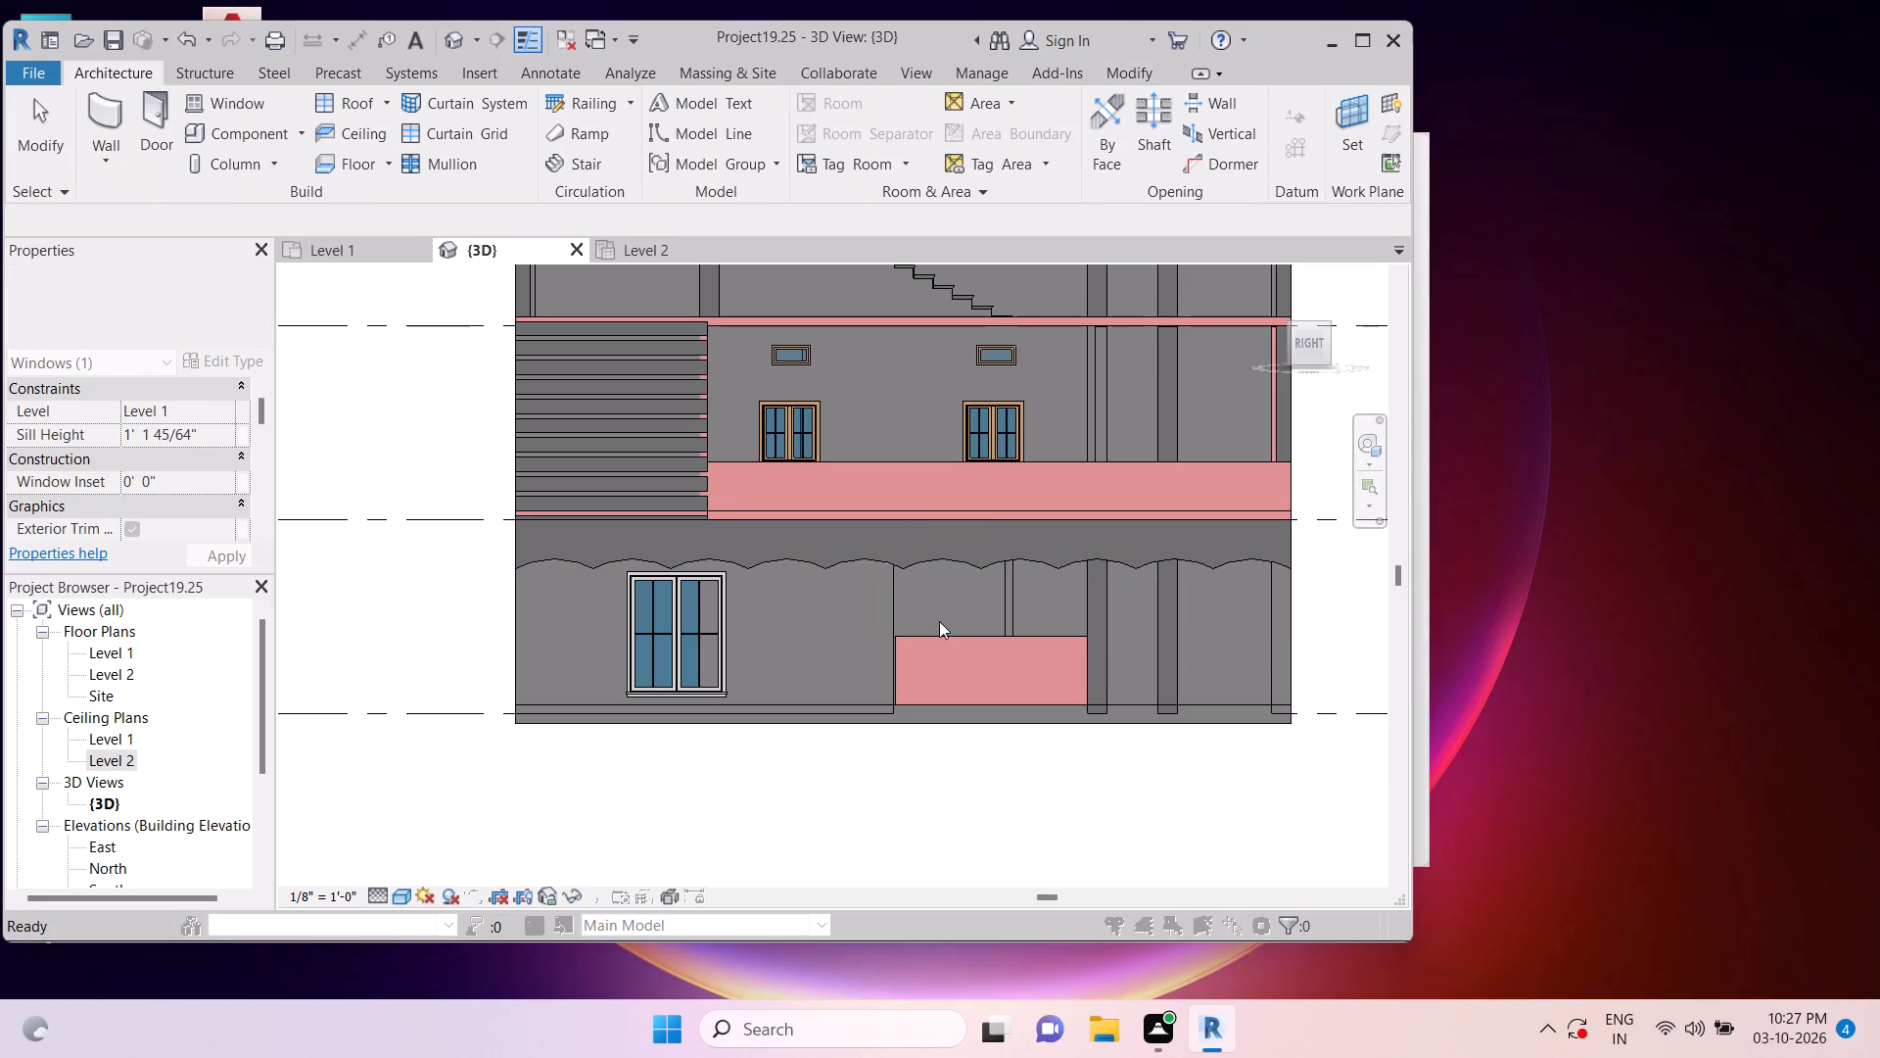
Place a 16" x 24" fixed window high on the pink Back wall between Levels 3 and 4, 4' from its Right-facade end.
middle_click_drag(1144, 650, 1051, 774, "shift")
key("Escape")
key("Escape")
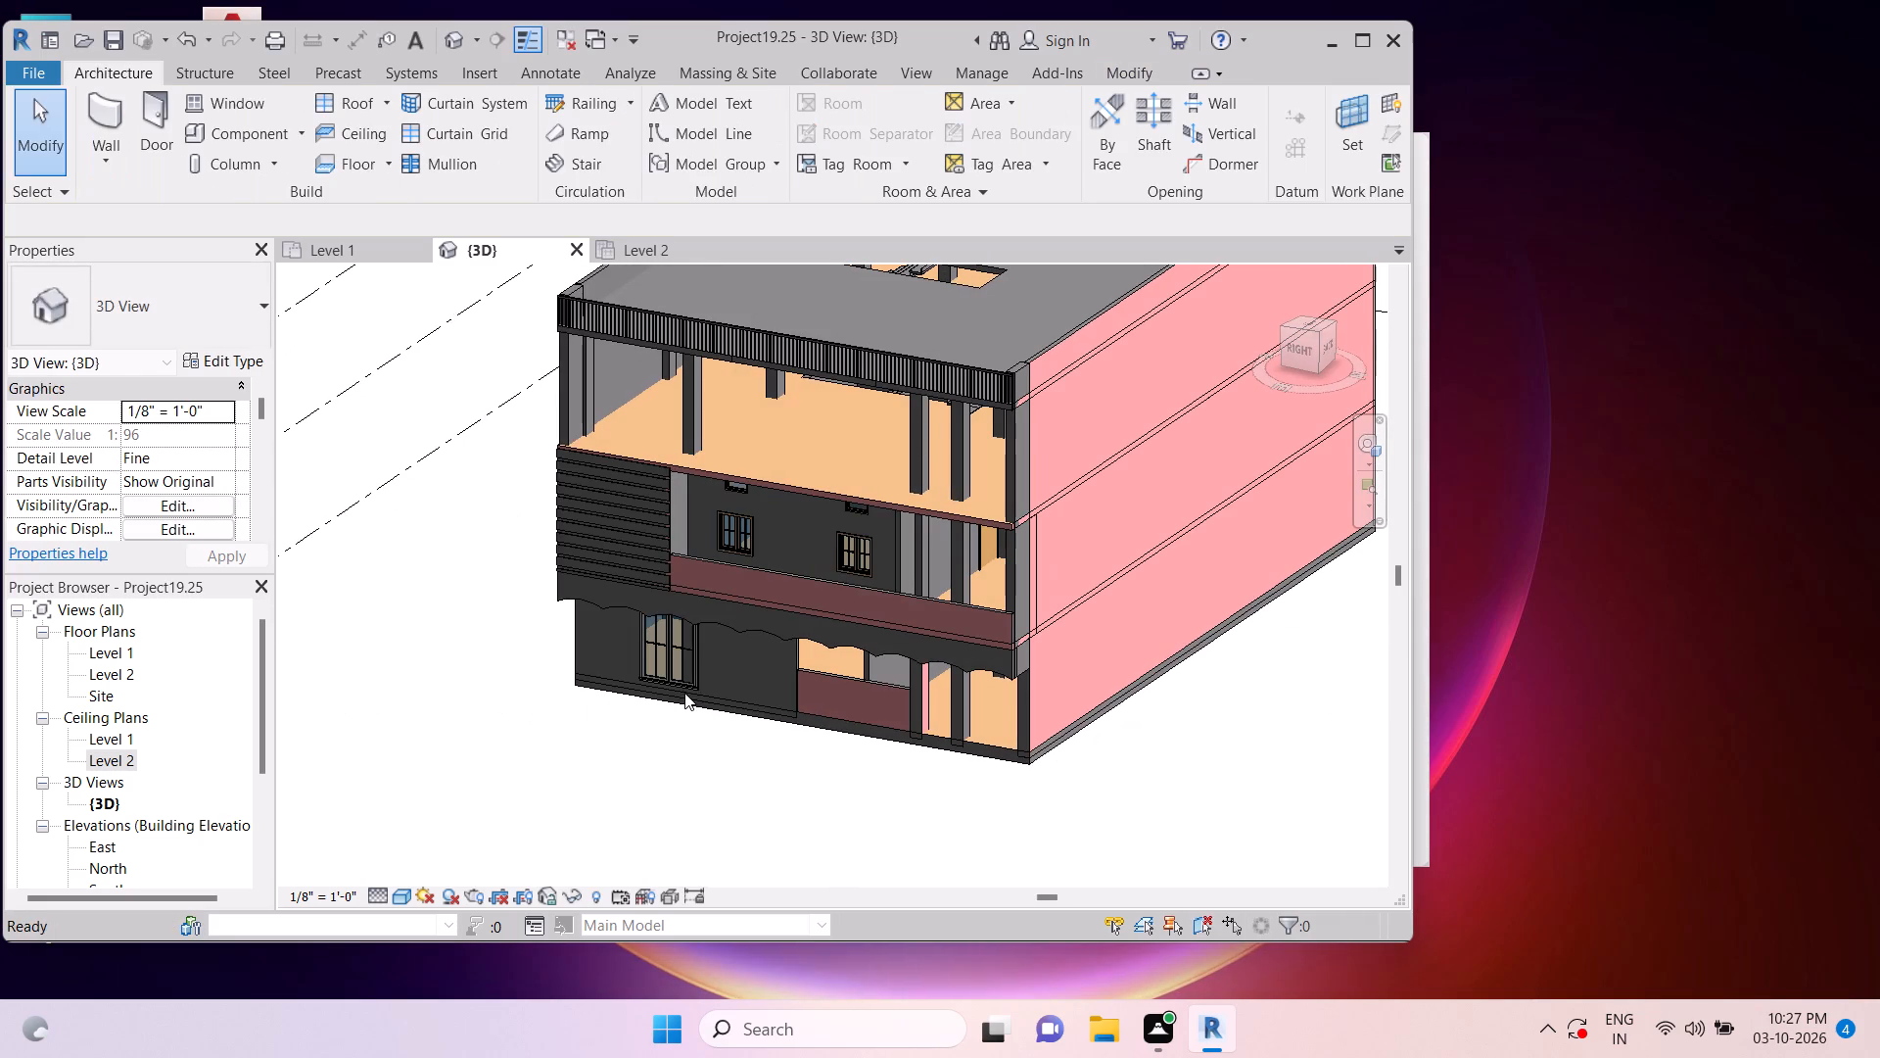
scroll(914, 456, "down", 2)
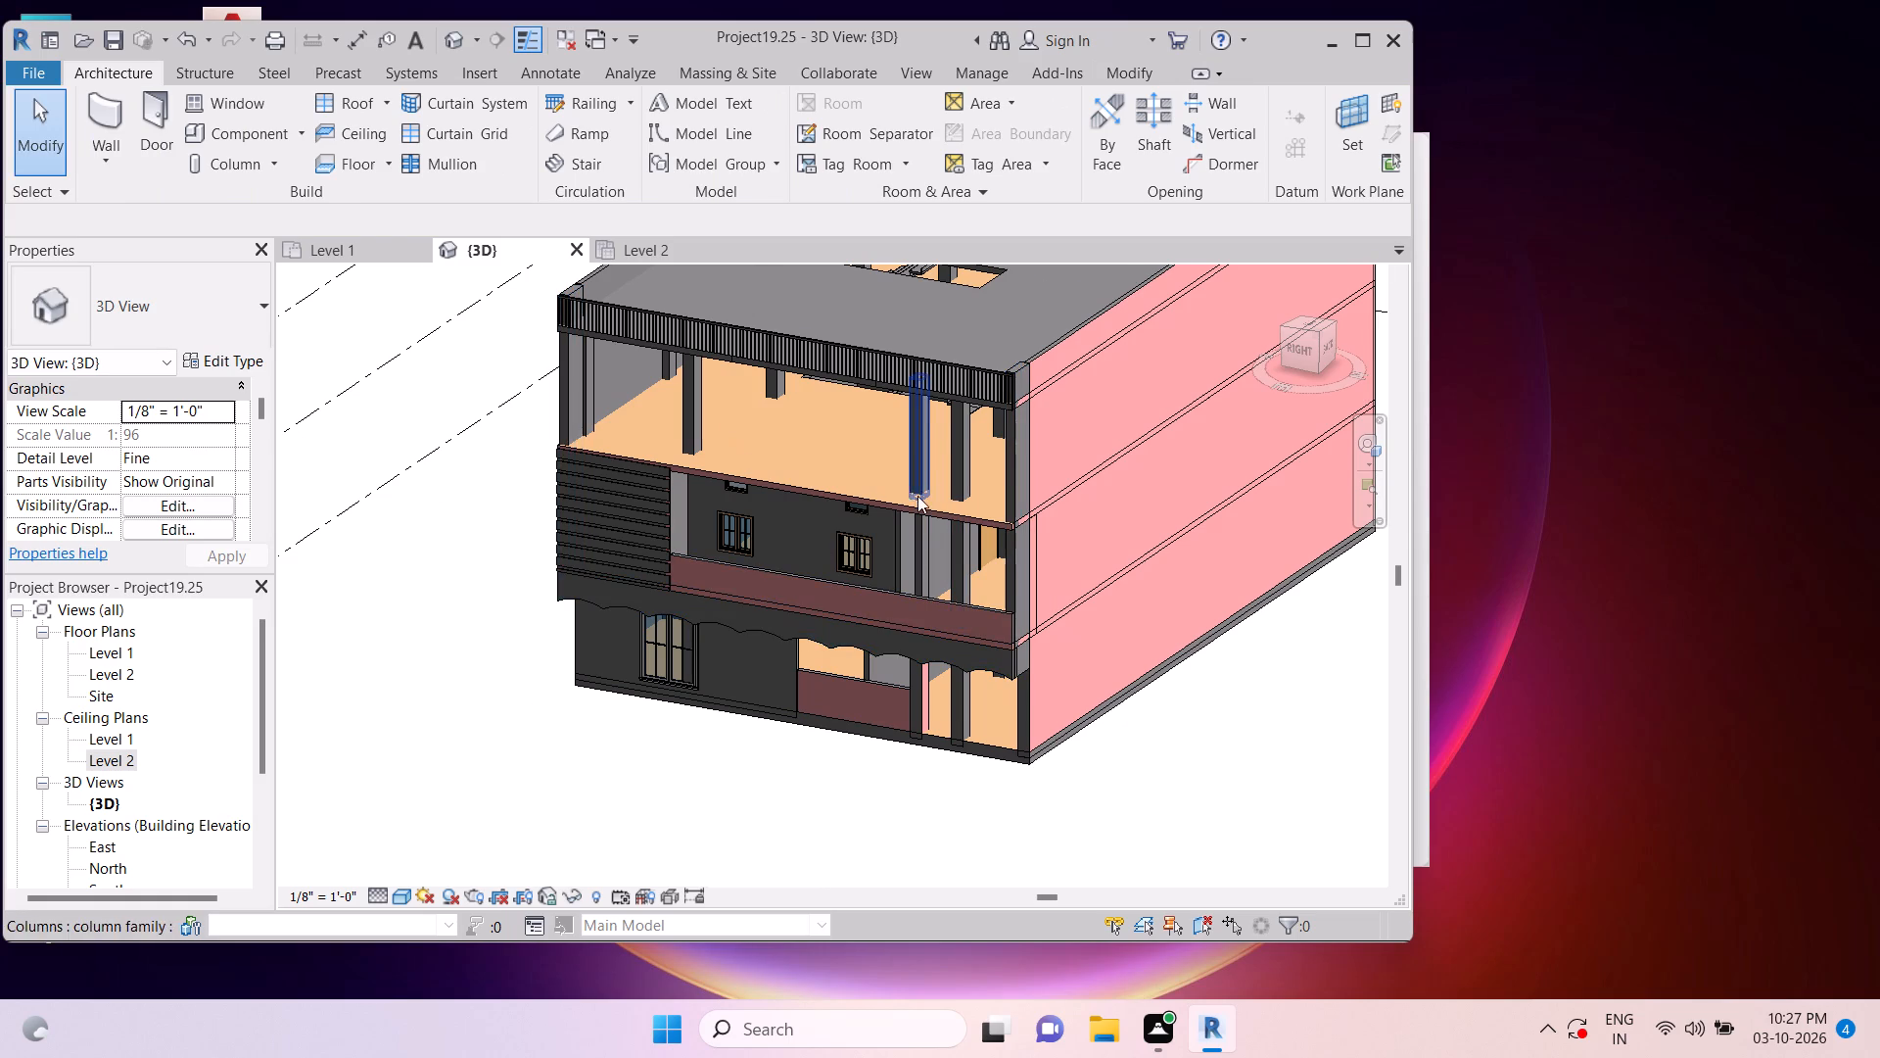
middle_click_drag(924, 514, 941, 597)
scroll(941, 597, "down", 2)
middle_click_drag(1055, 649, 1037, 667, "shift")
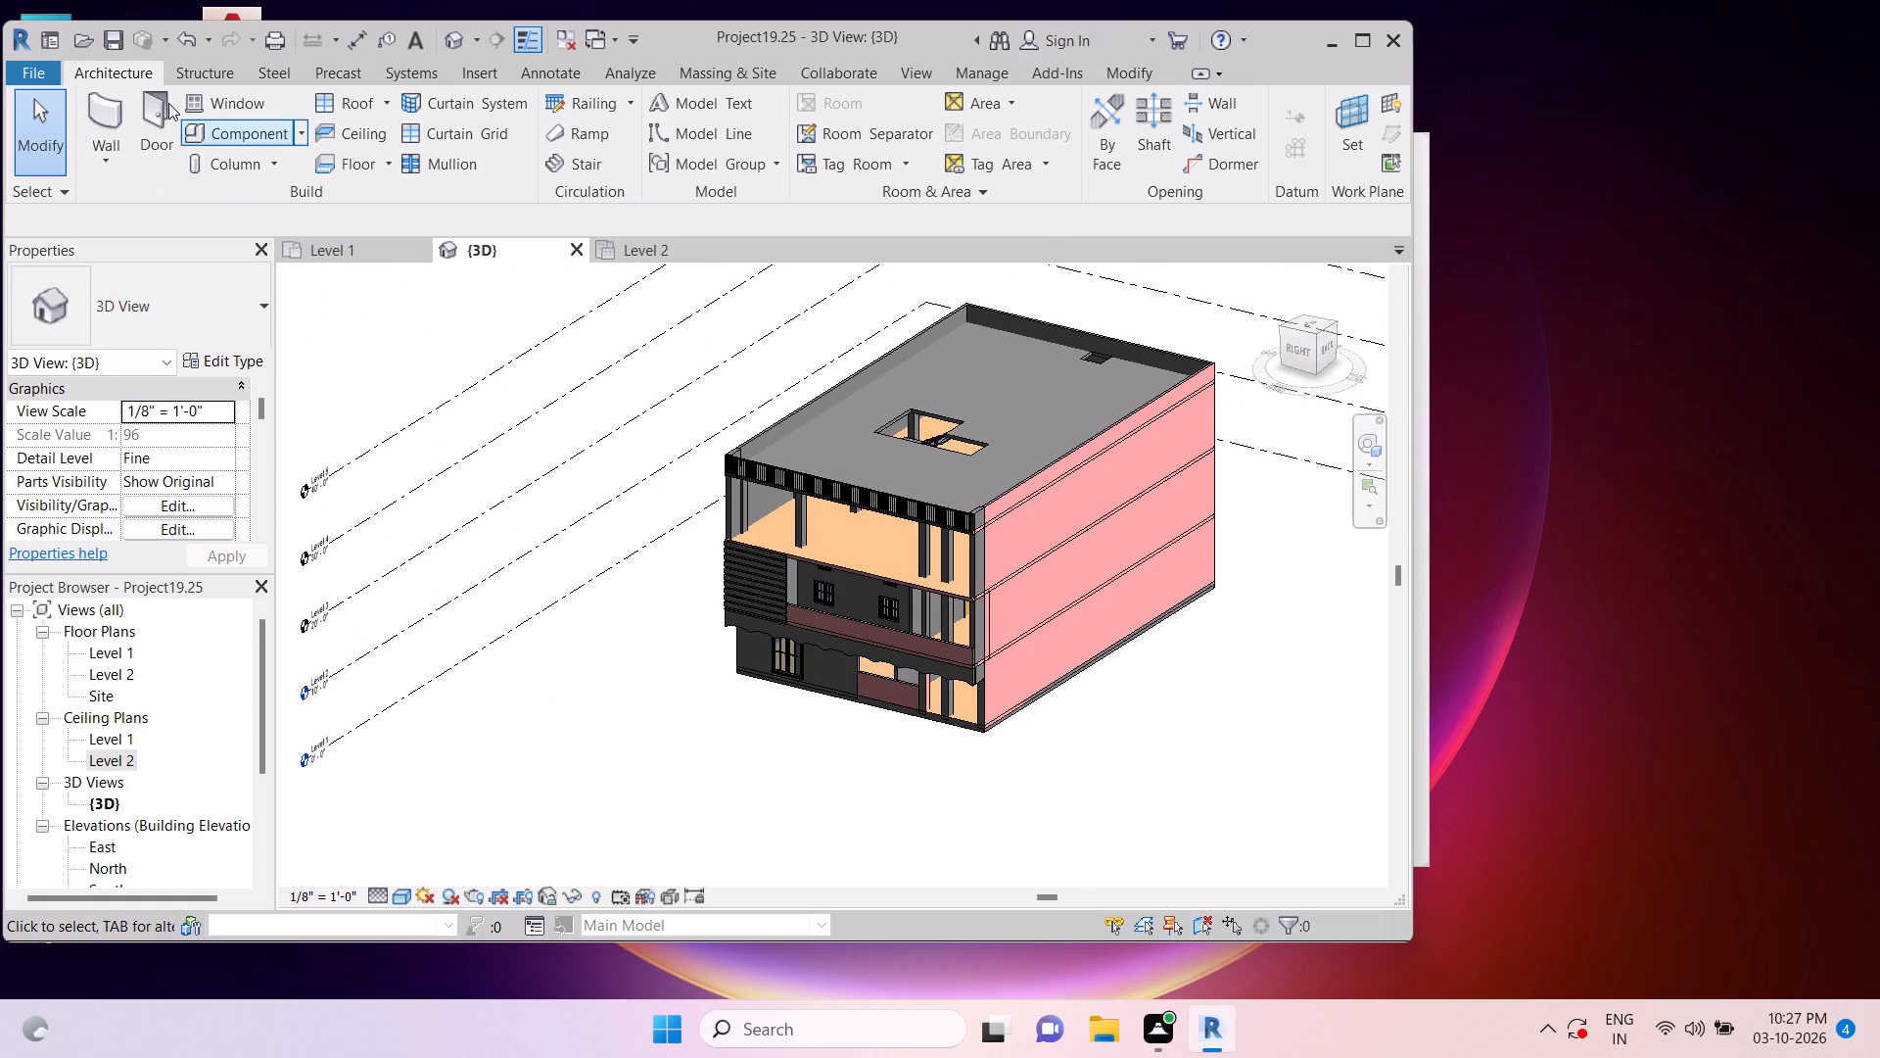
left_click(213, 103)
scroll(164, 489, "up", 5)
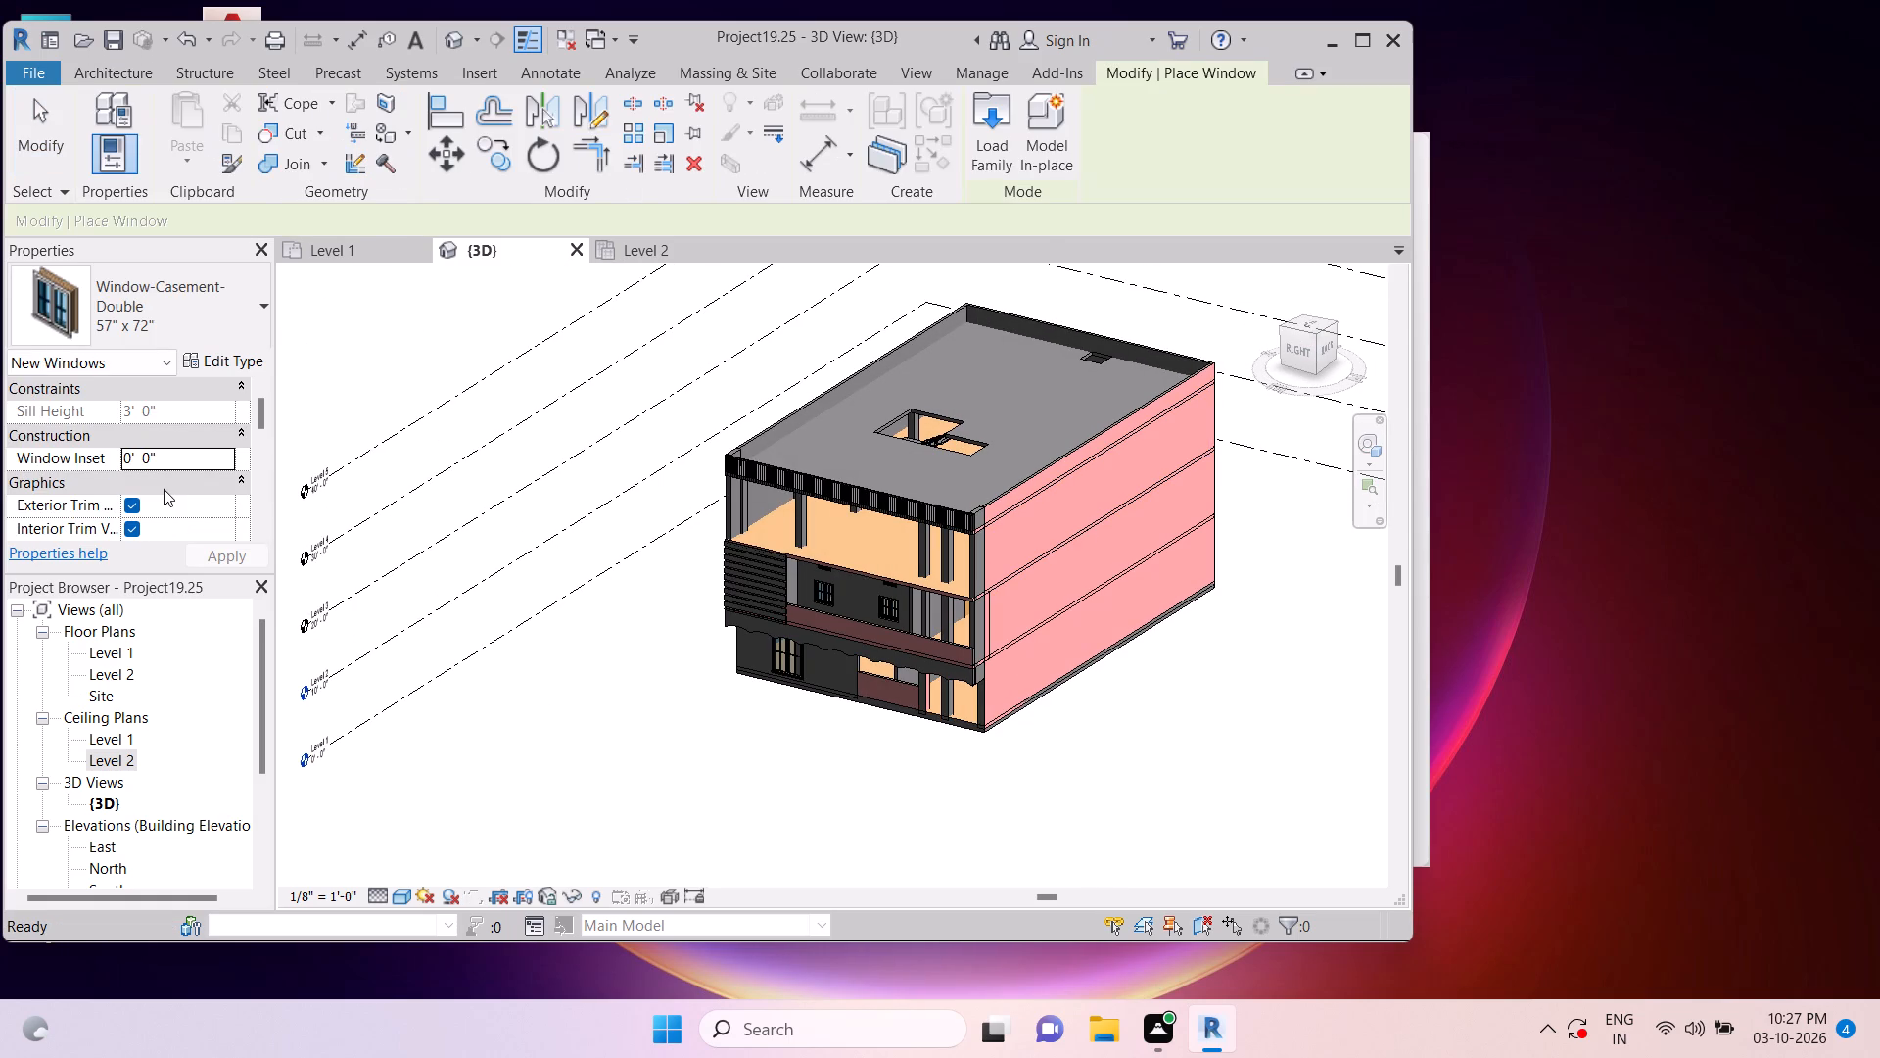
left_click(231, 314)
scroll(170, 611, "up", 7)
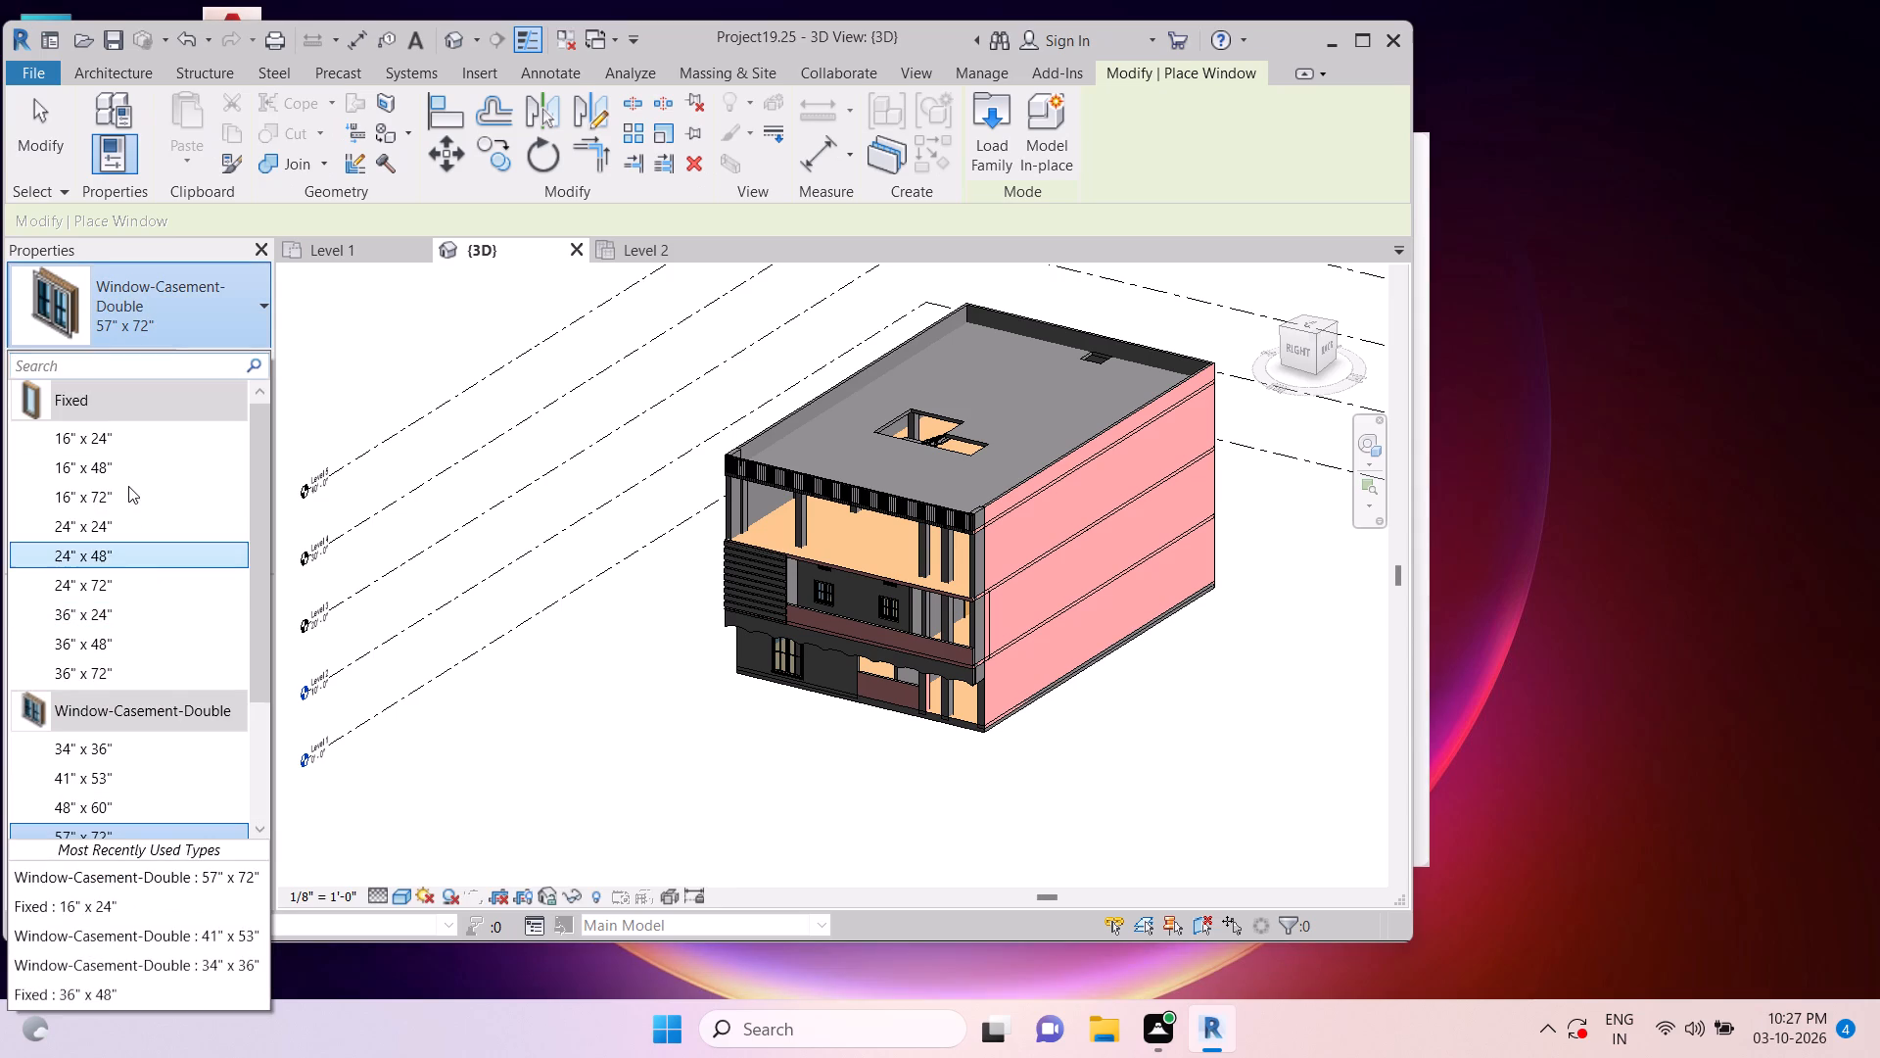
left_click(113, 437)
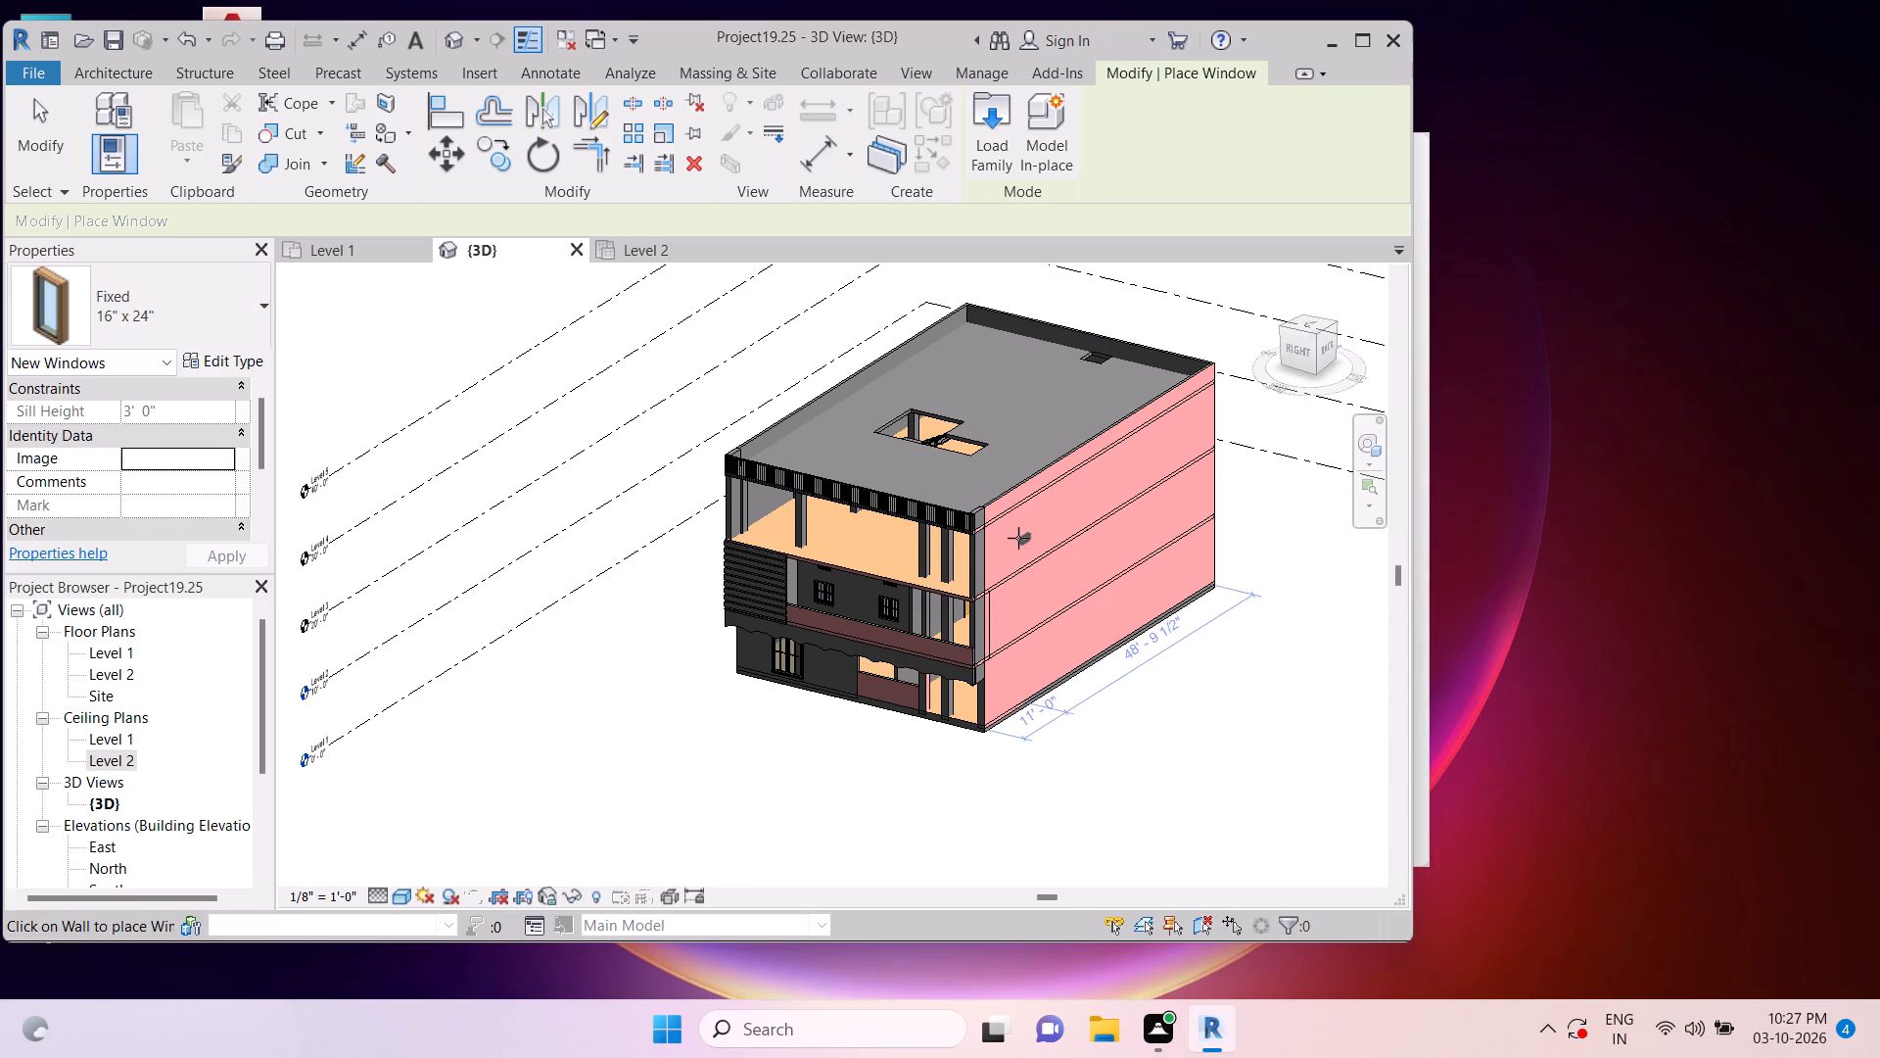
scroll(1006, 530, "up", 4)
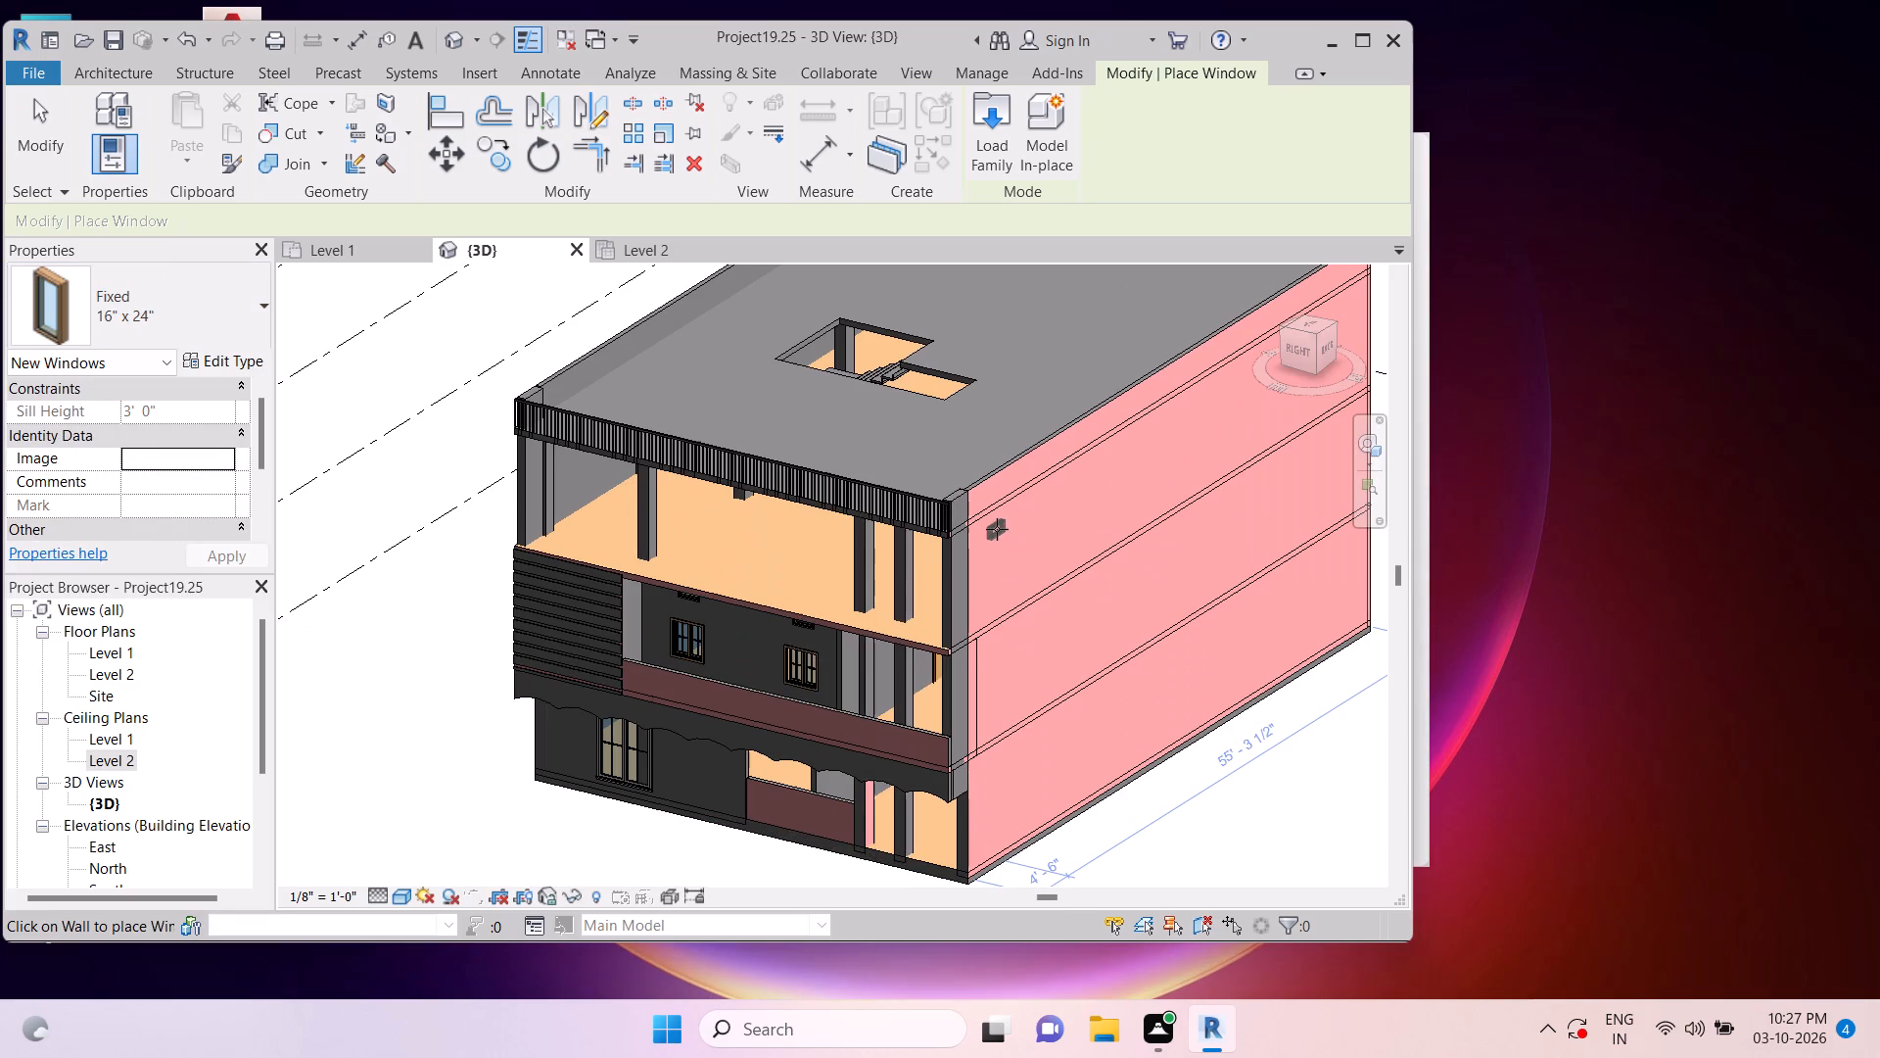
left_click(994, 527)
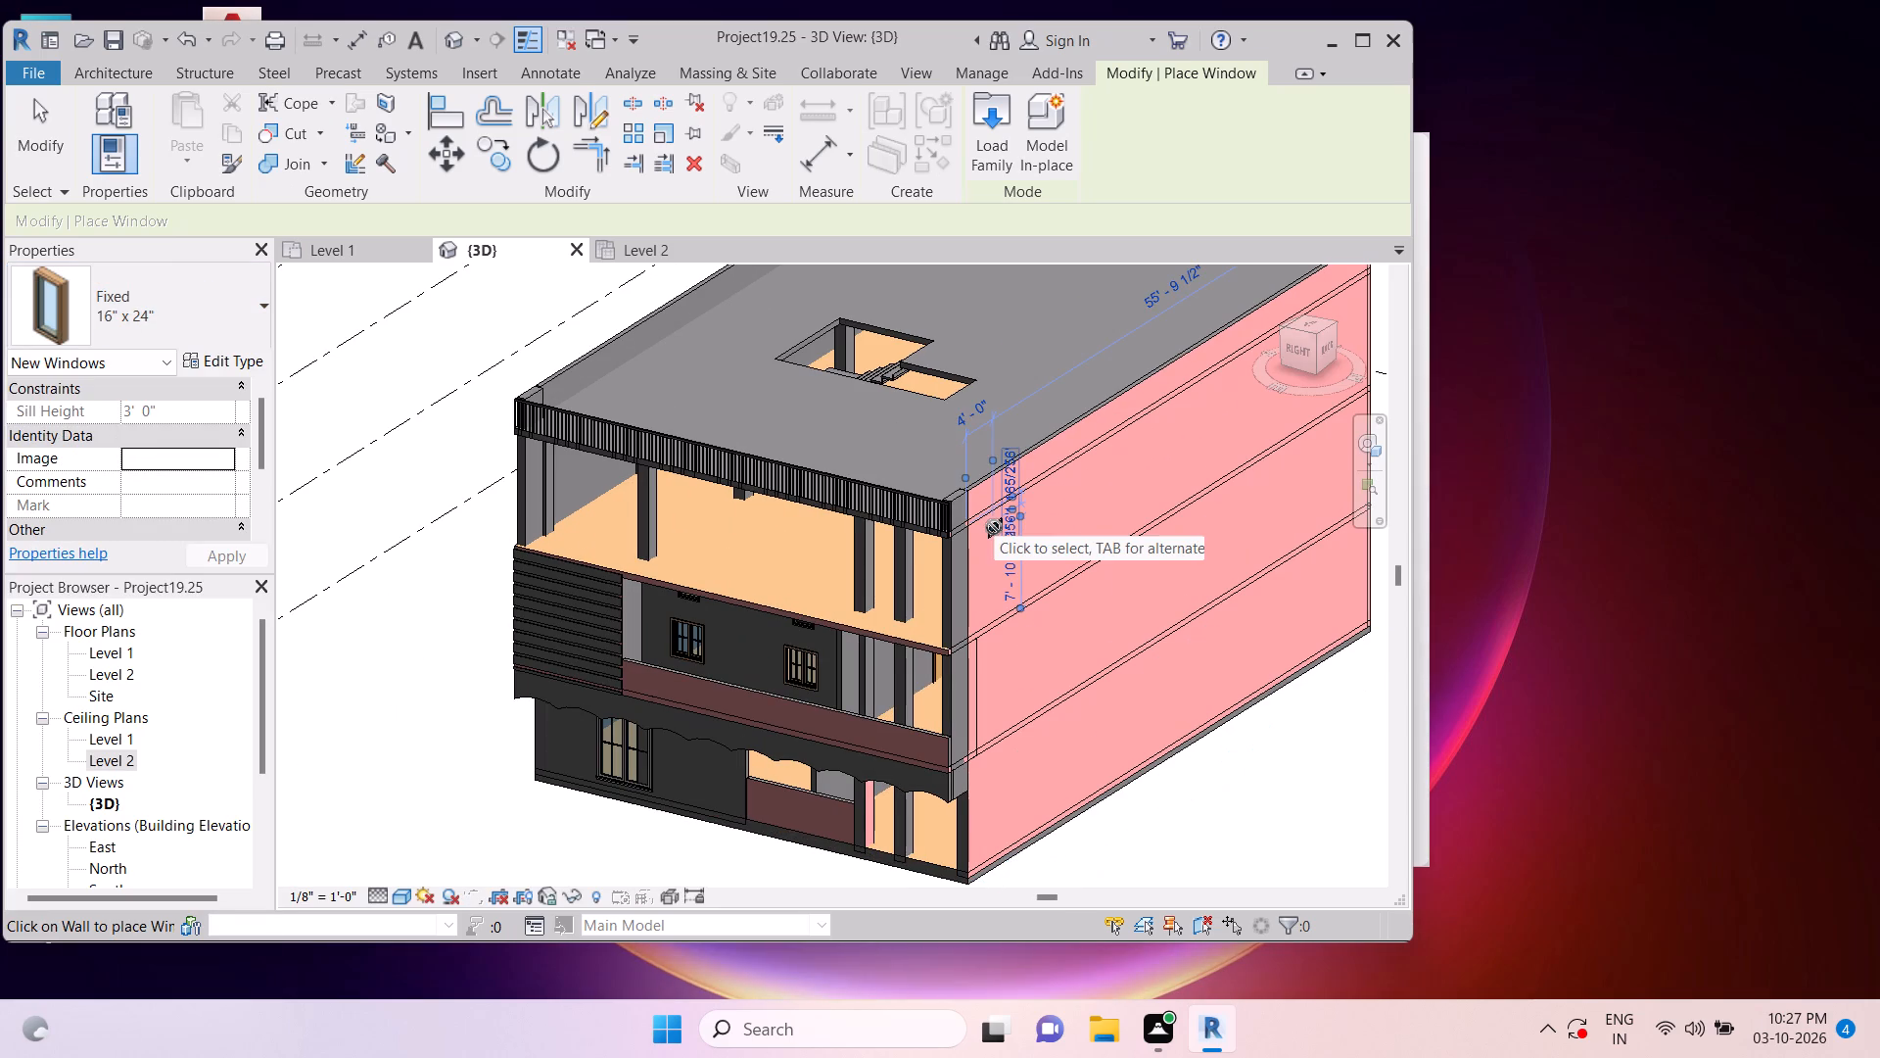
key("Escape")
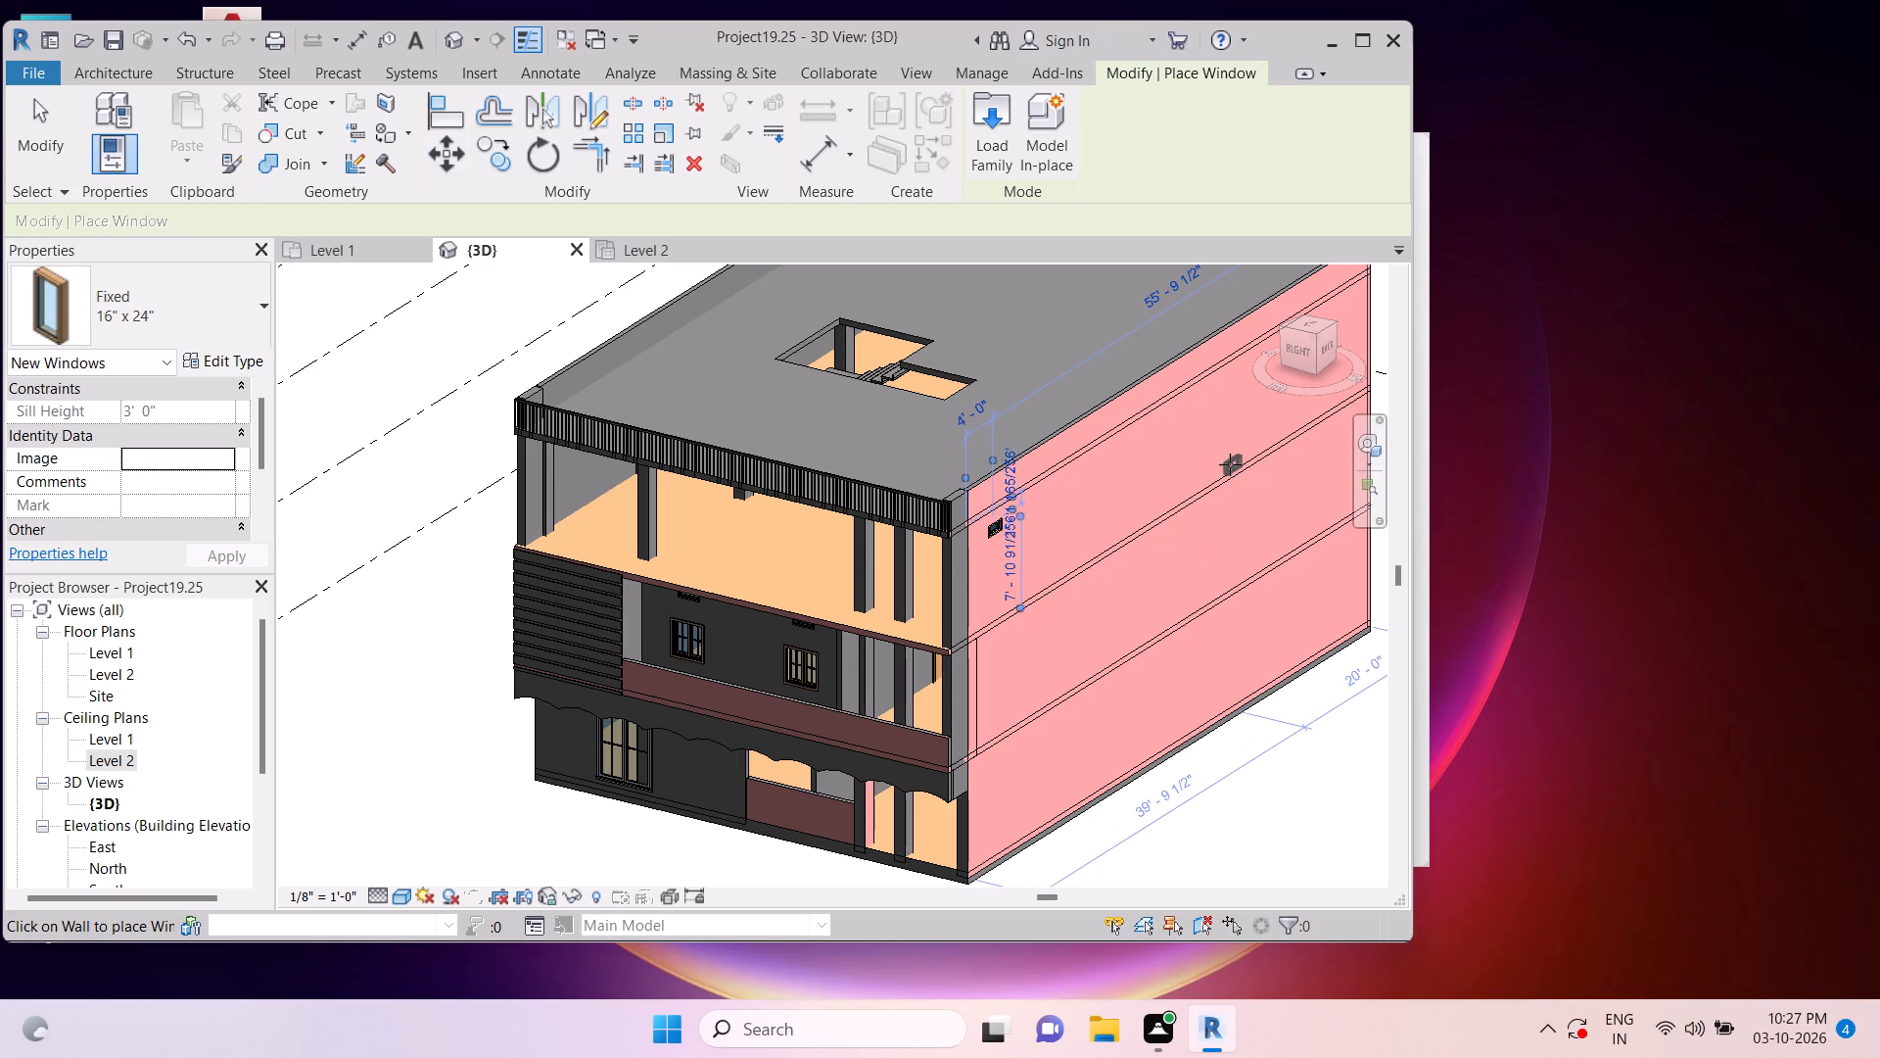
key("Escape")
key("Escape")
key("Escape")
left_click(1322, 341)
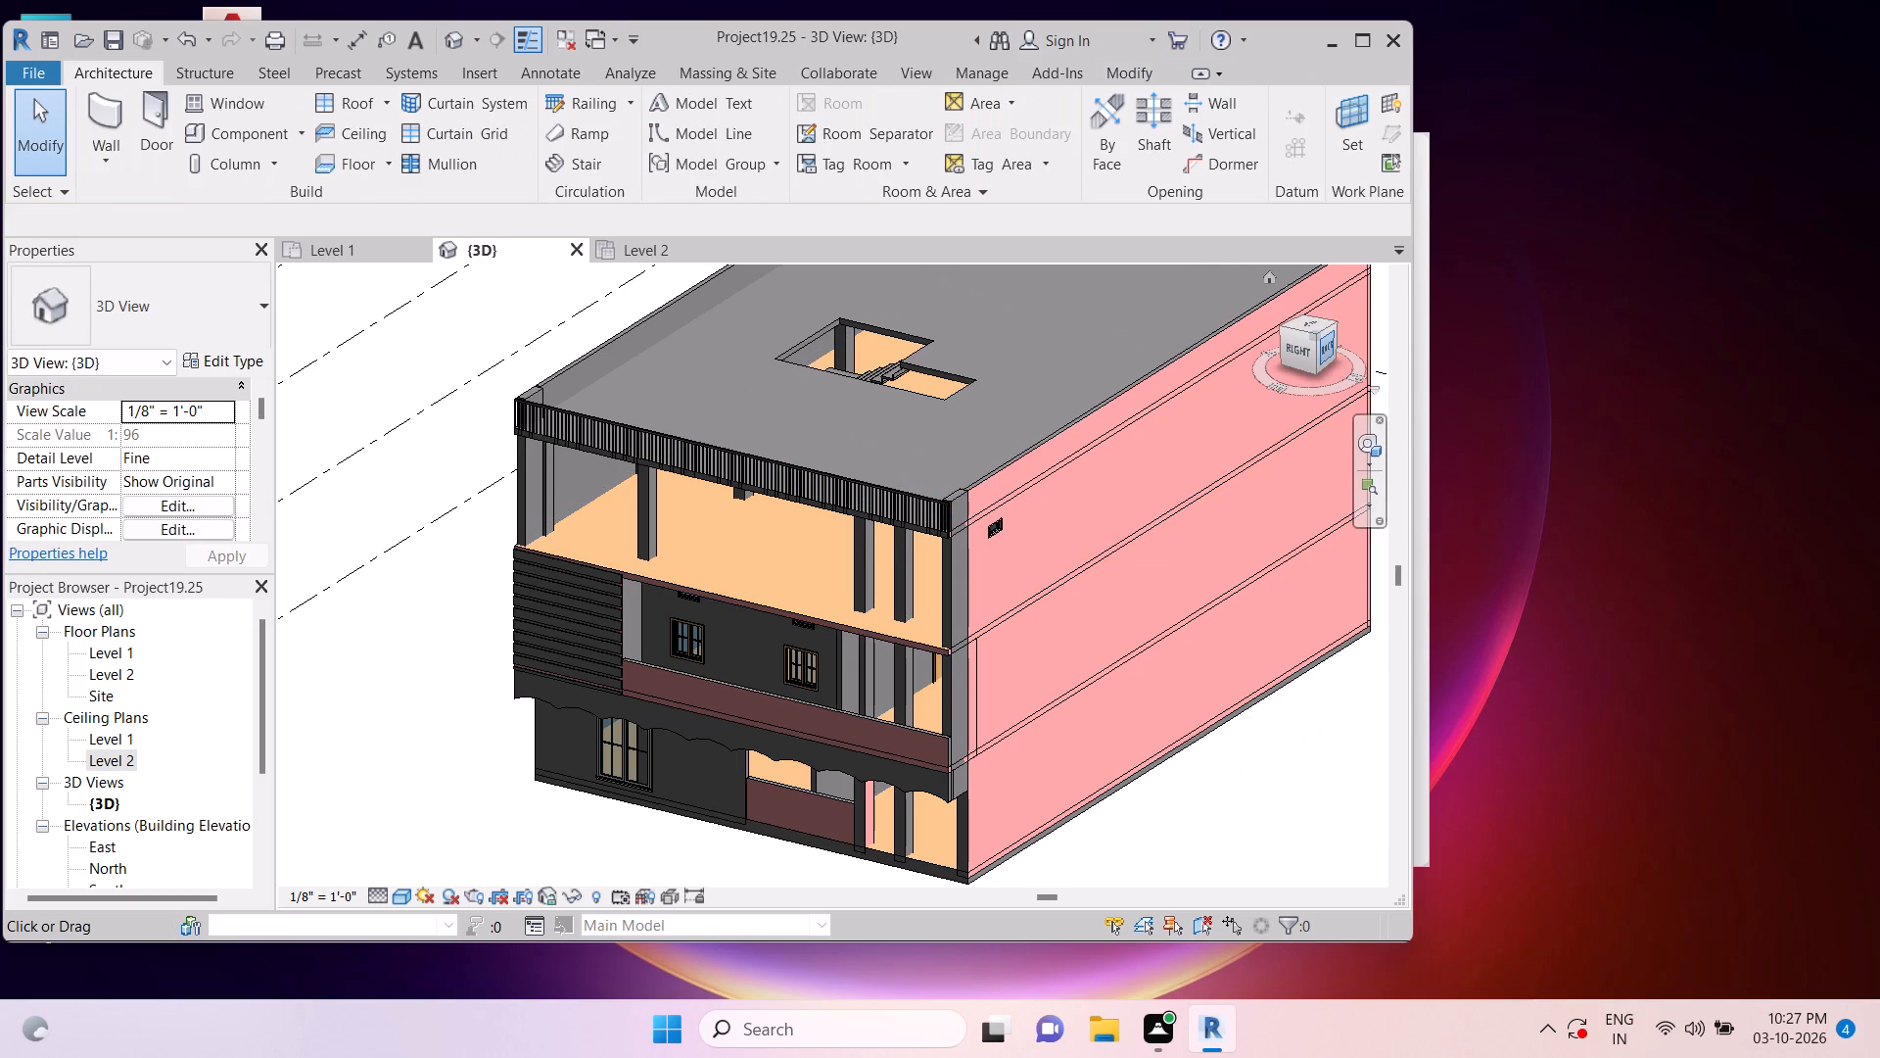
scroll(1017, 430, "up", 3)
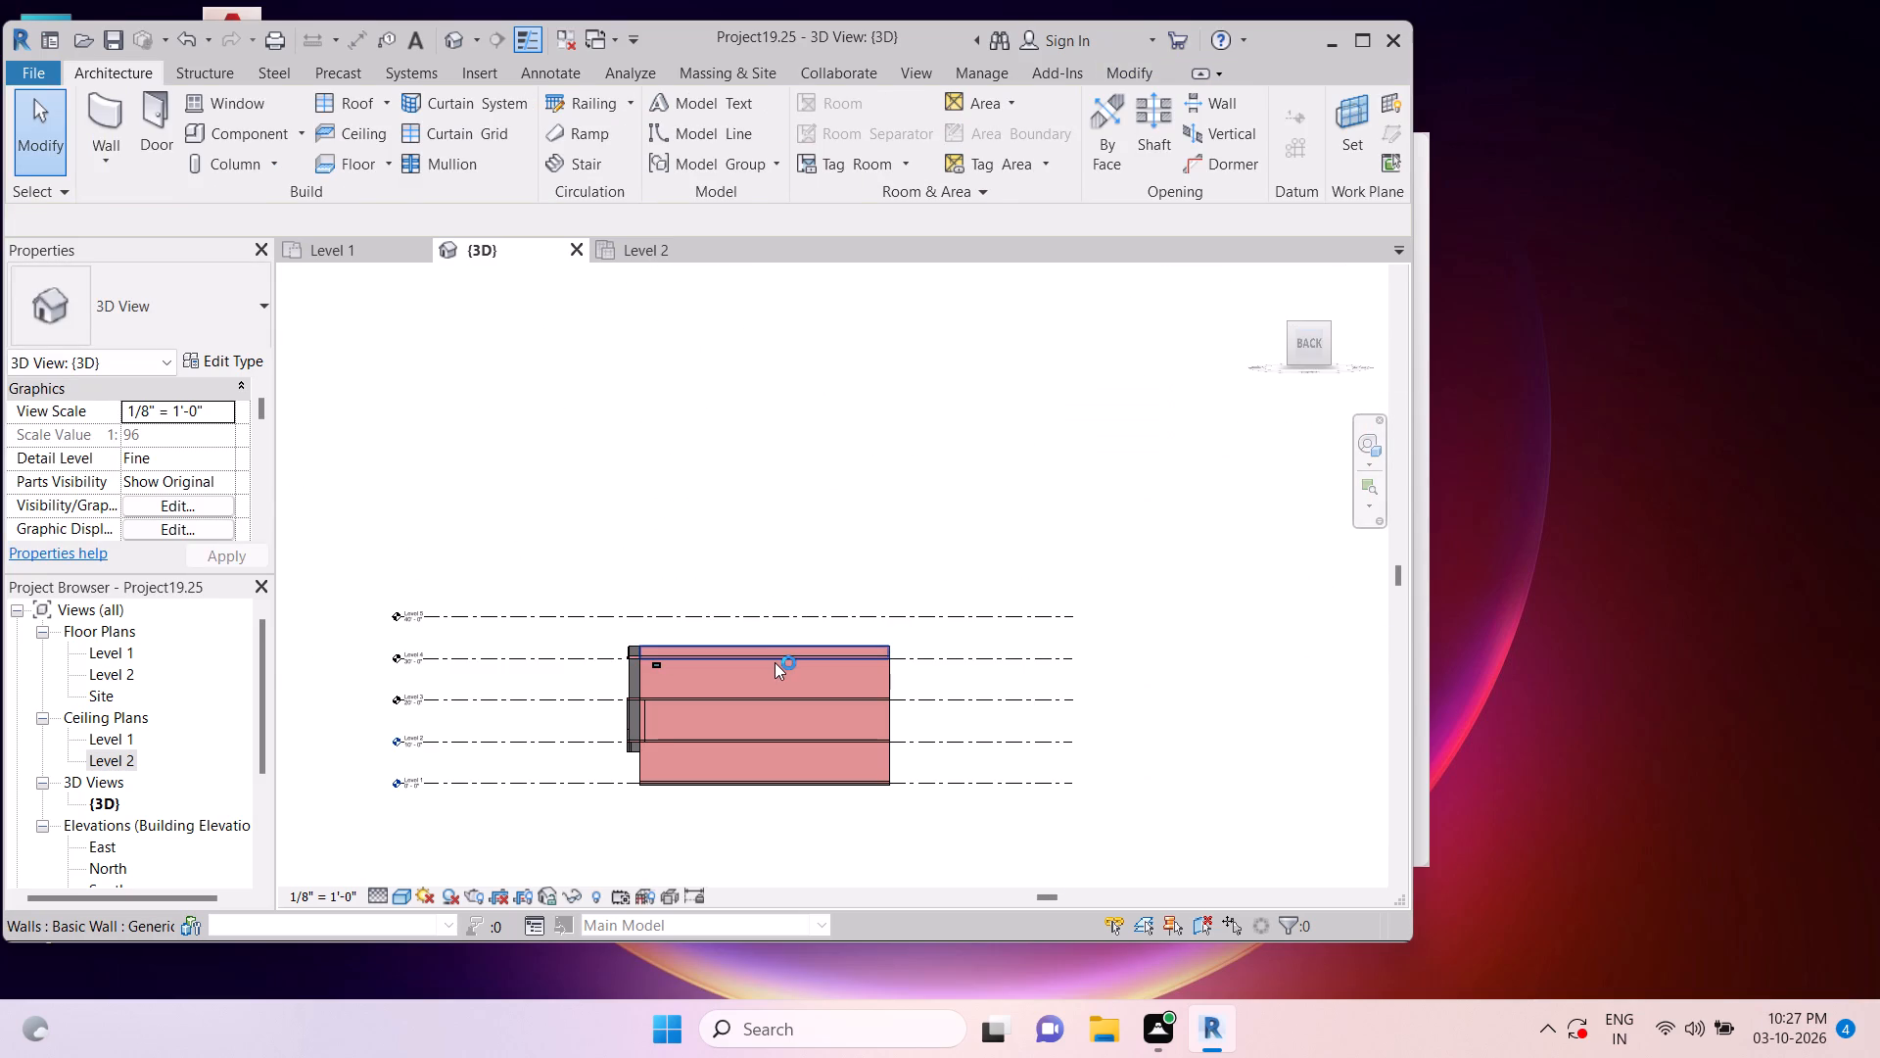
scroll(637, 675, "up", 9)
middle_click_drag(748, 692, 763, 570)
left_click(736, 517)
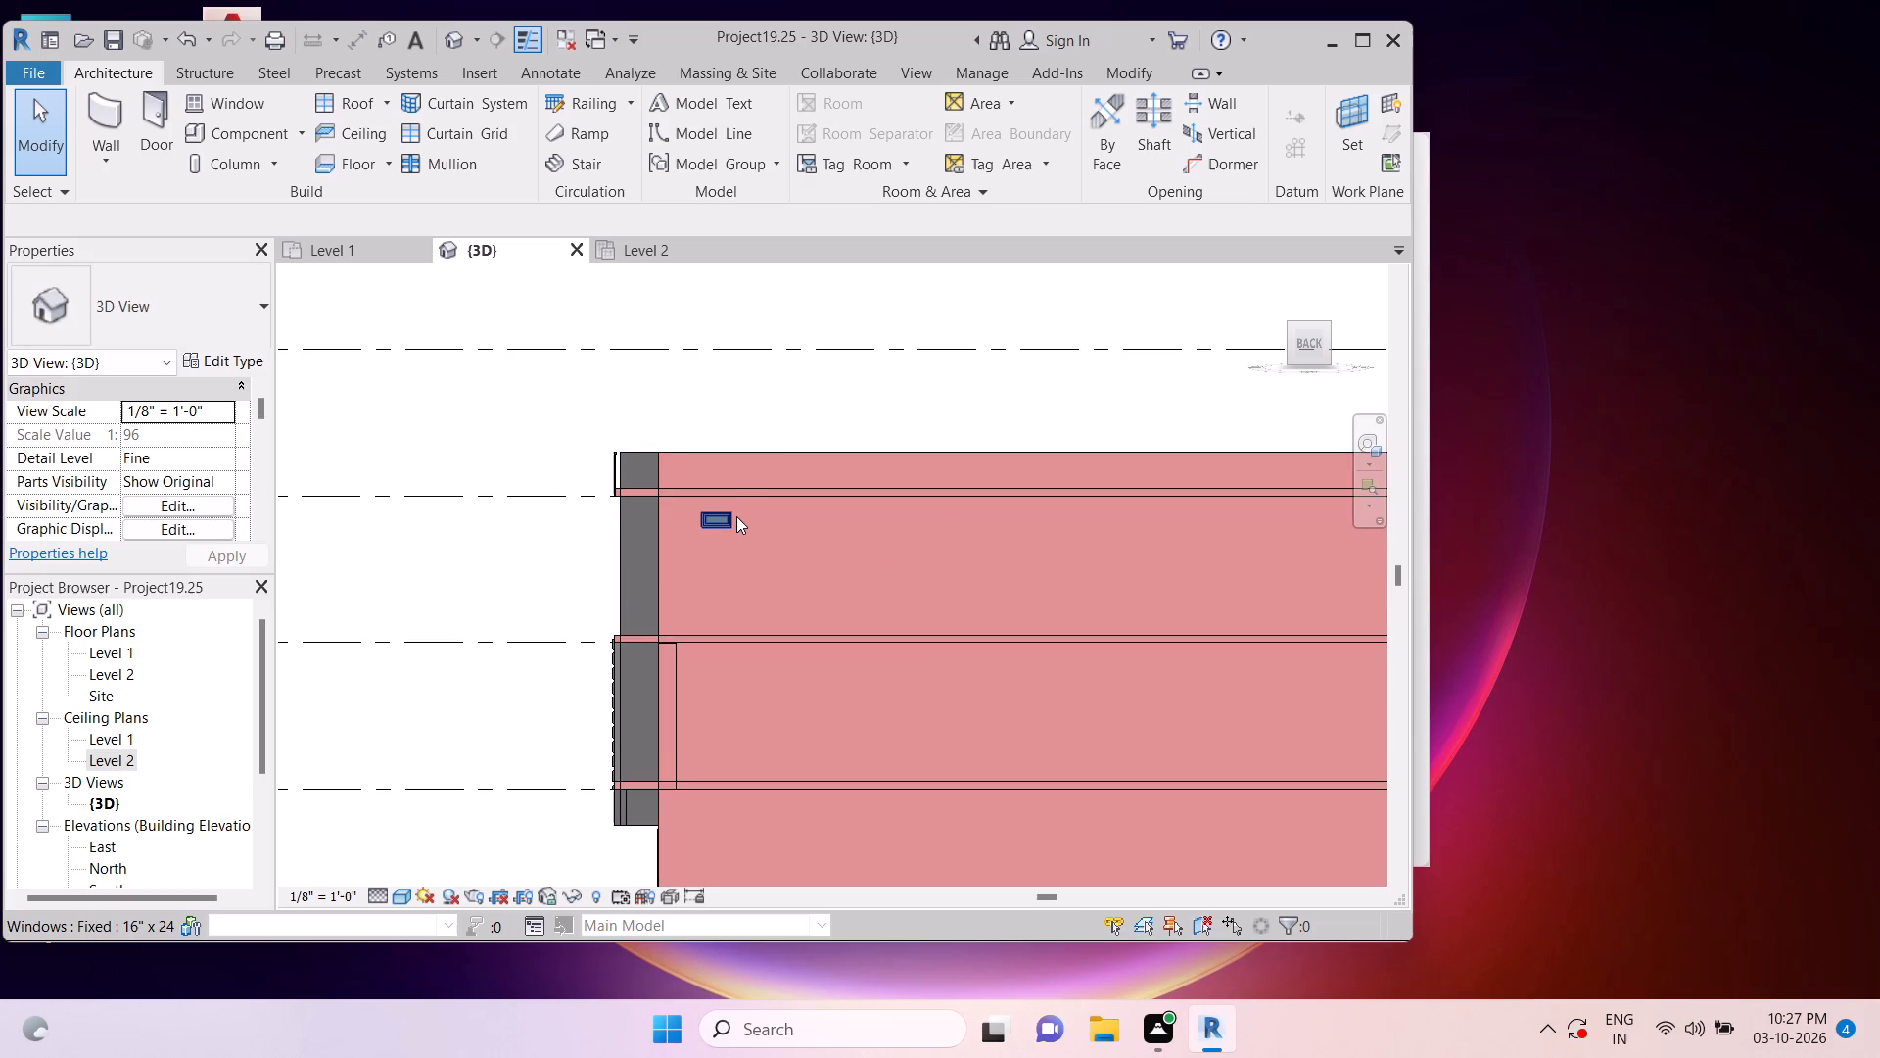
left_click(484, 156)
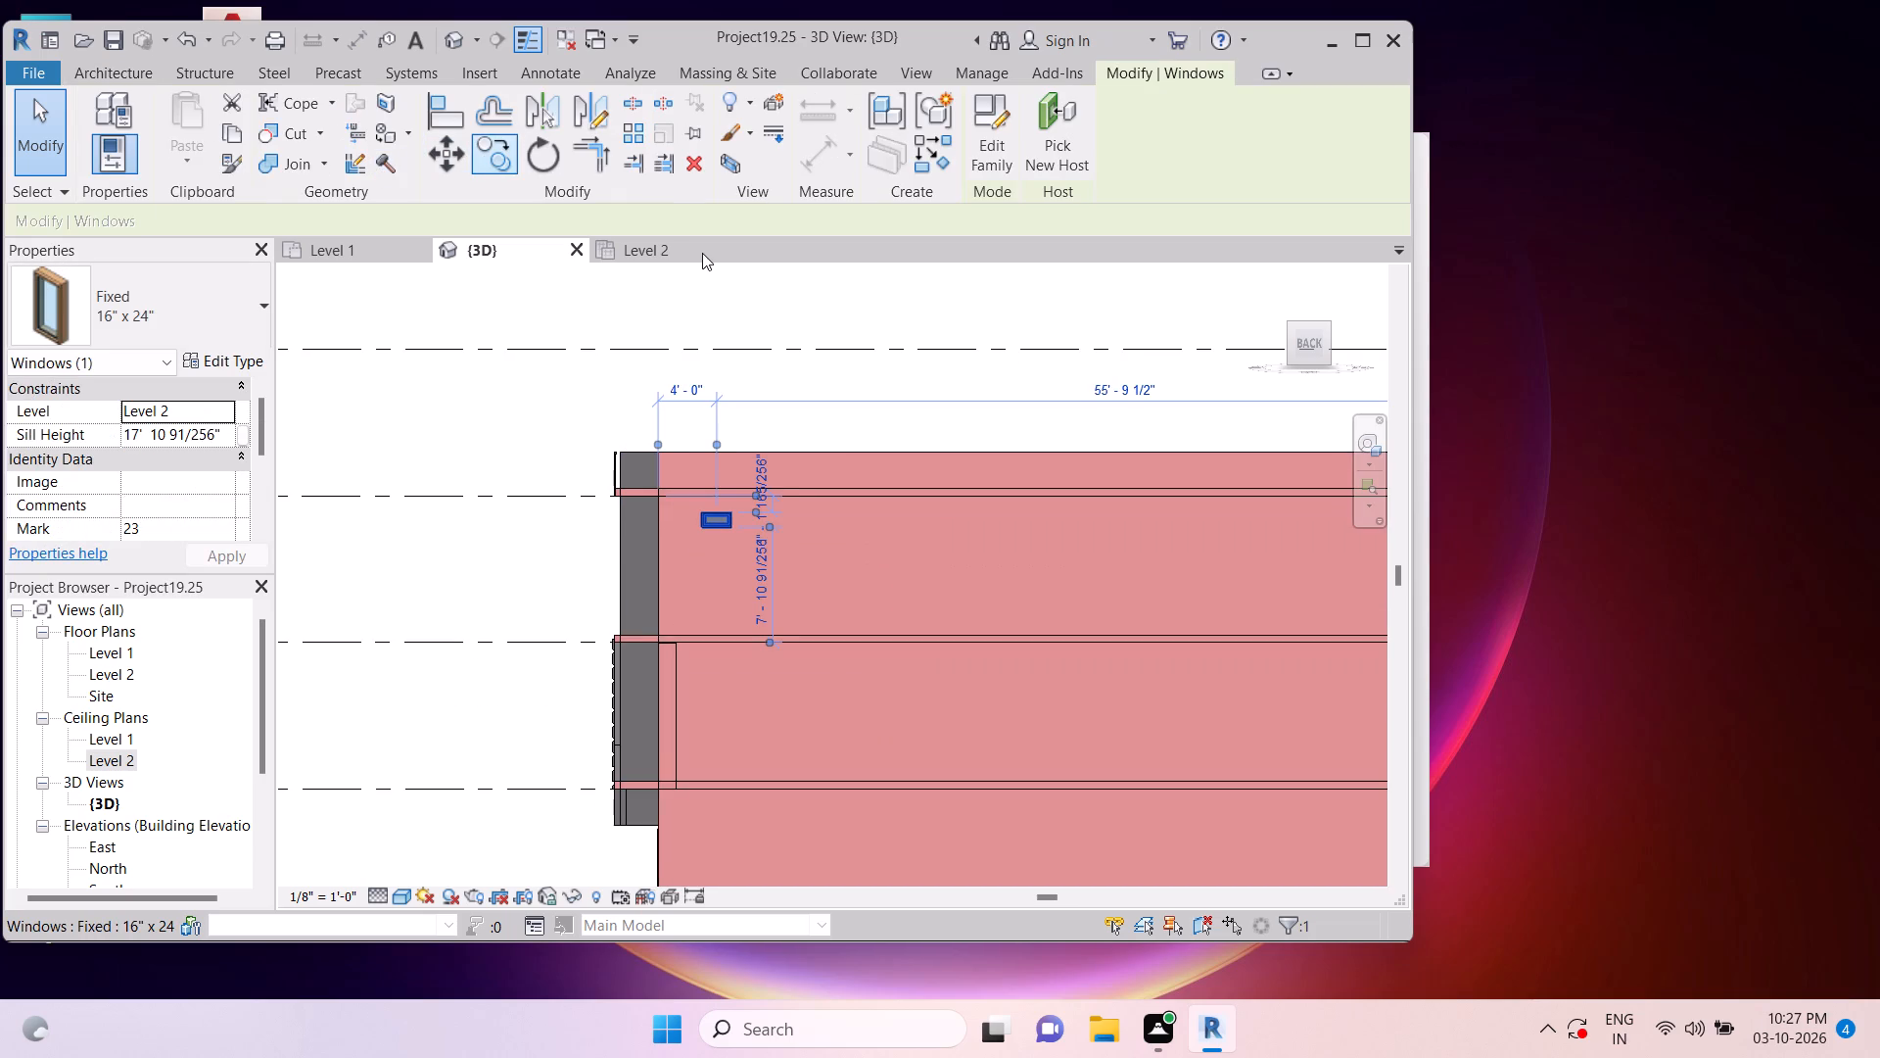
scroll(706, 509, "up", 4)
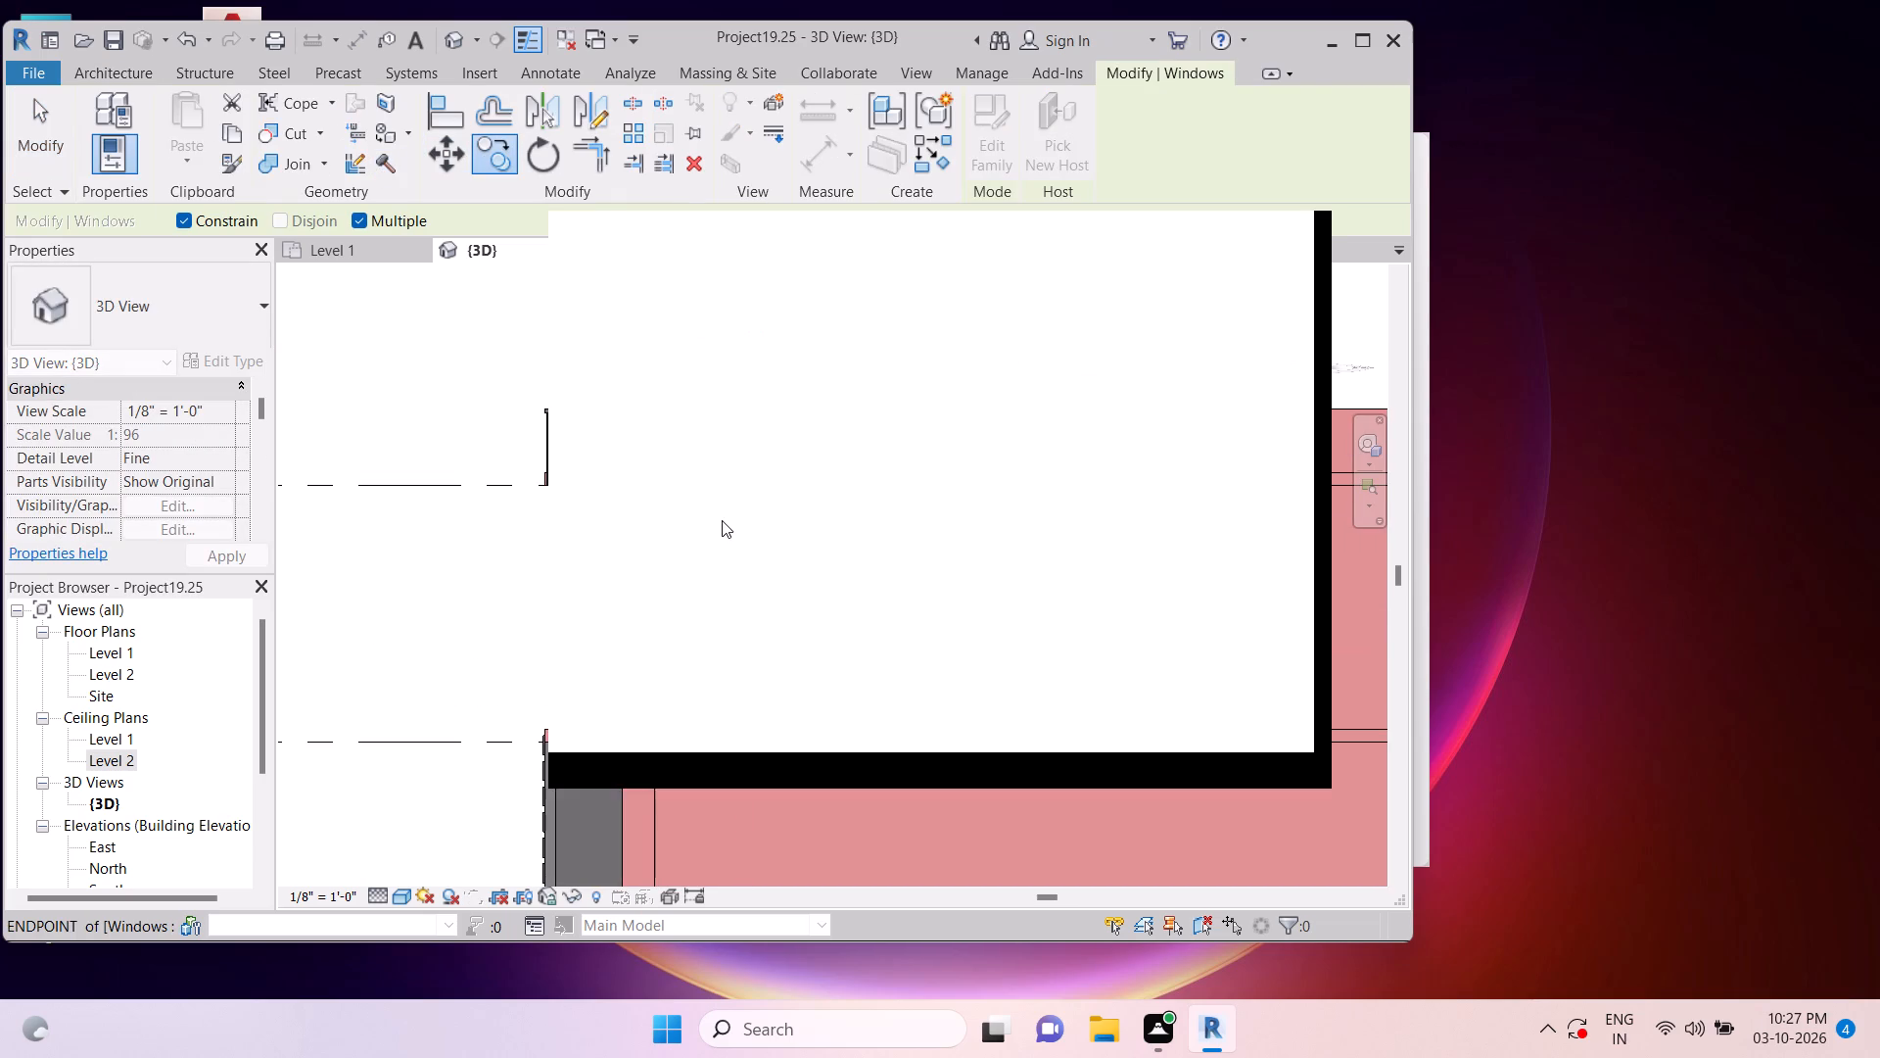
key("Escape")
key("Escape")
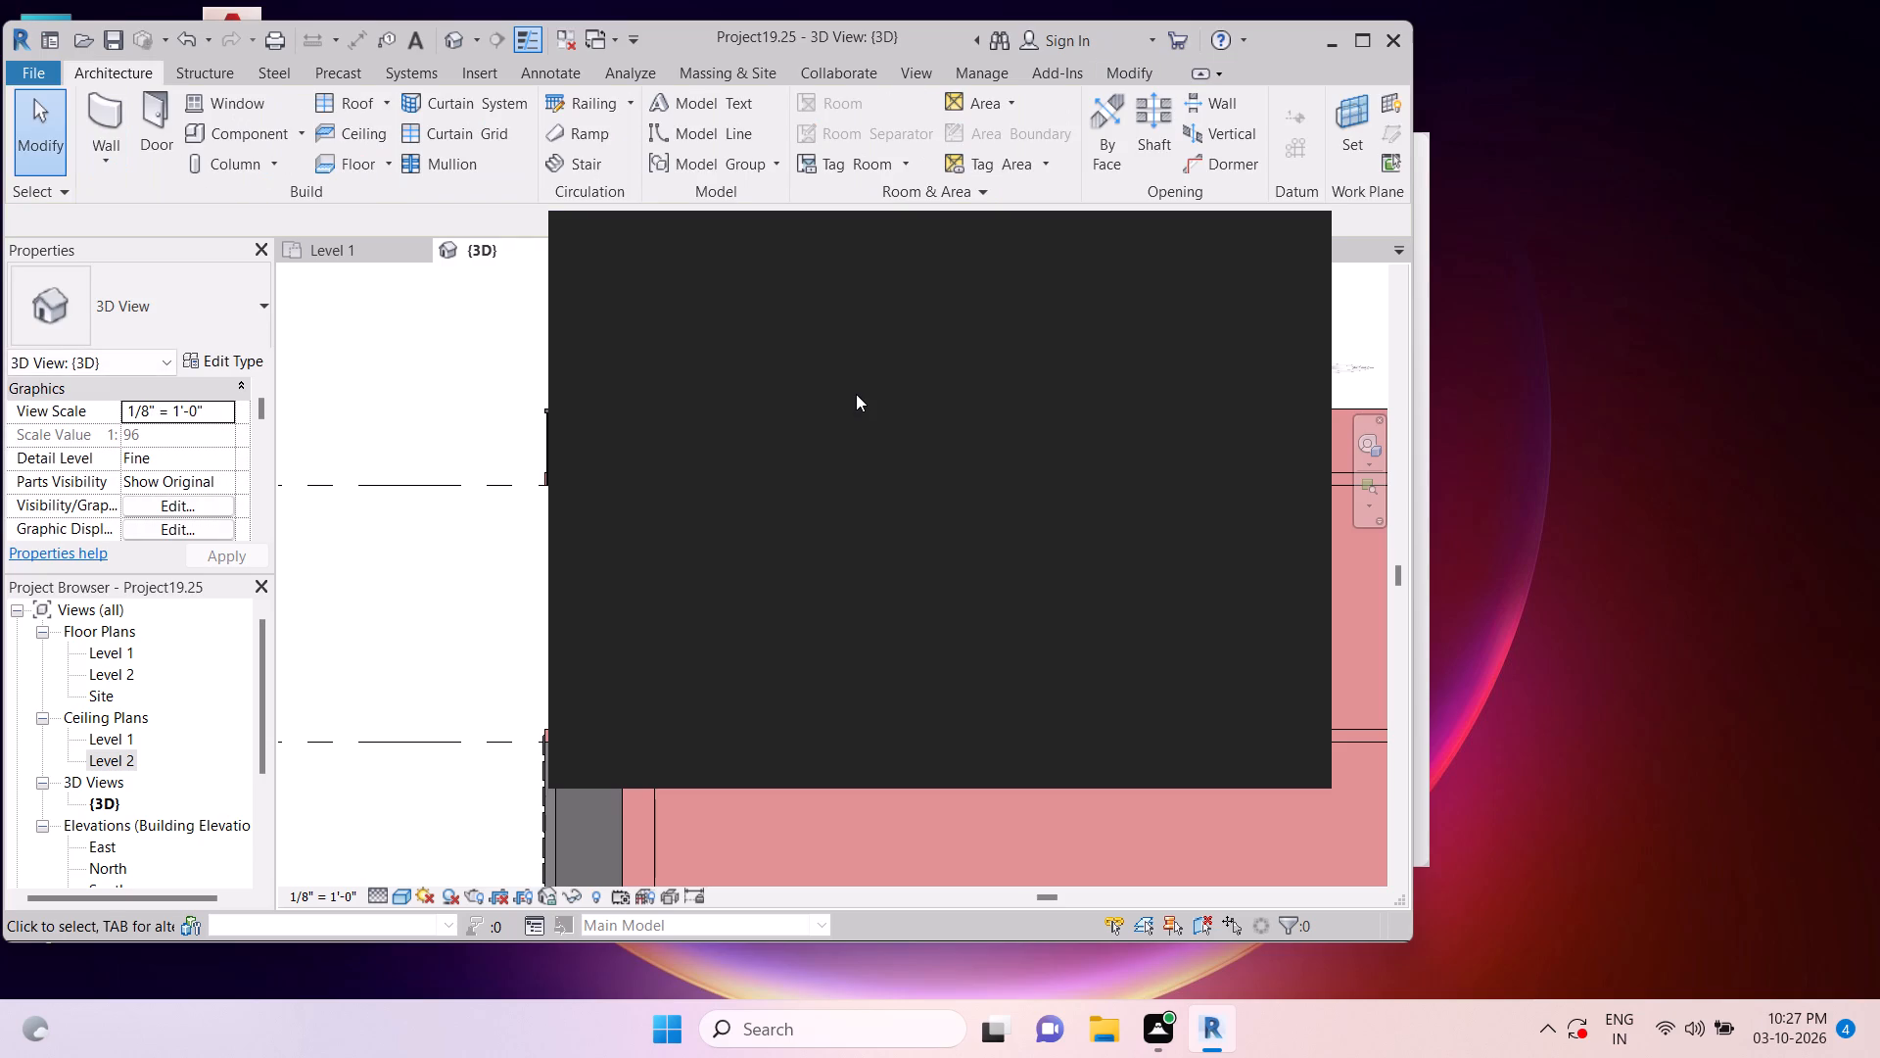
Dismiss the licence notice and copy the 16" x 24" fixed window twice along the Back wall's top storey, the second copy about 14' 6" beyond the first.
left_click(1282, 241)
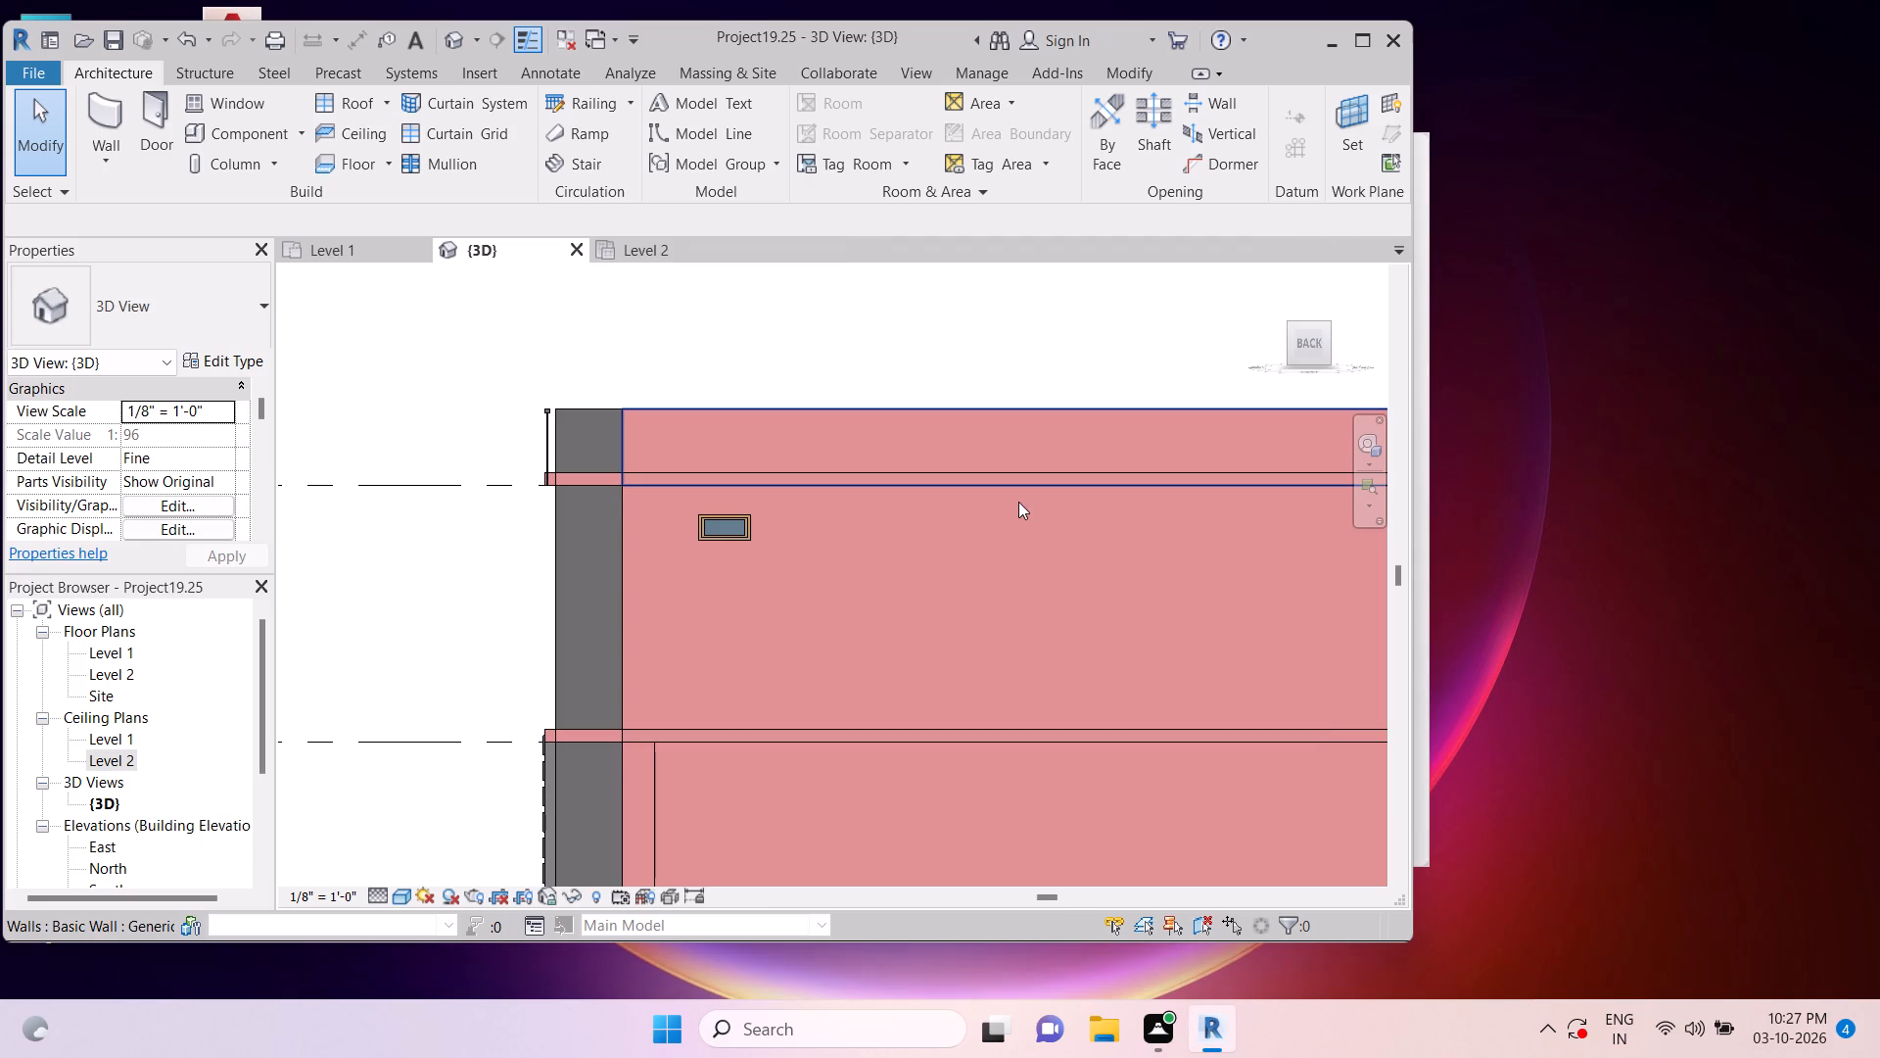
left_click(731, 521)
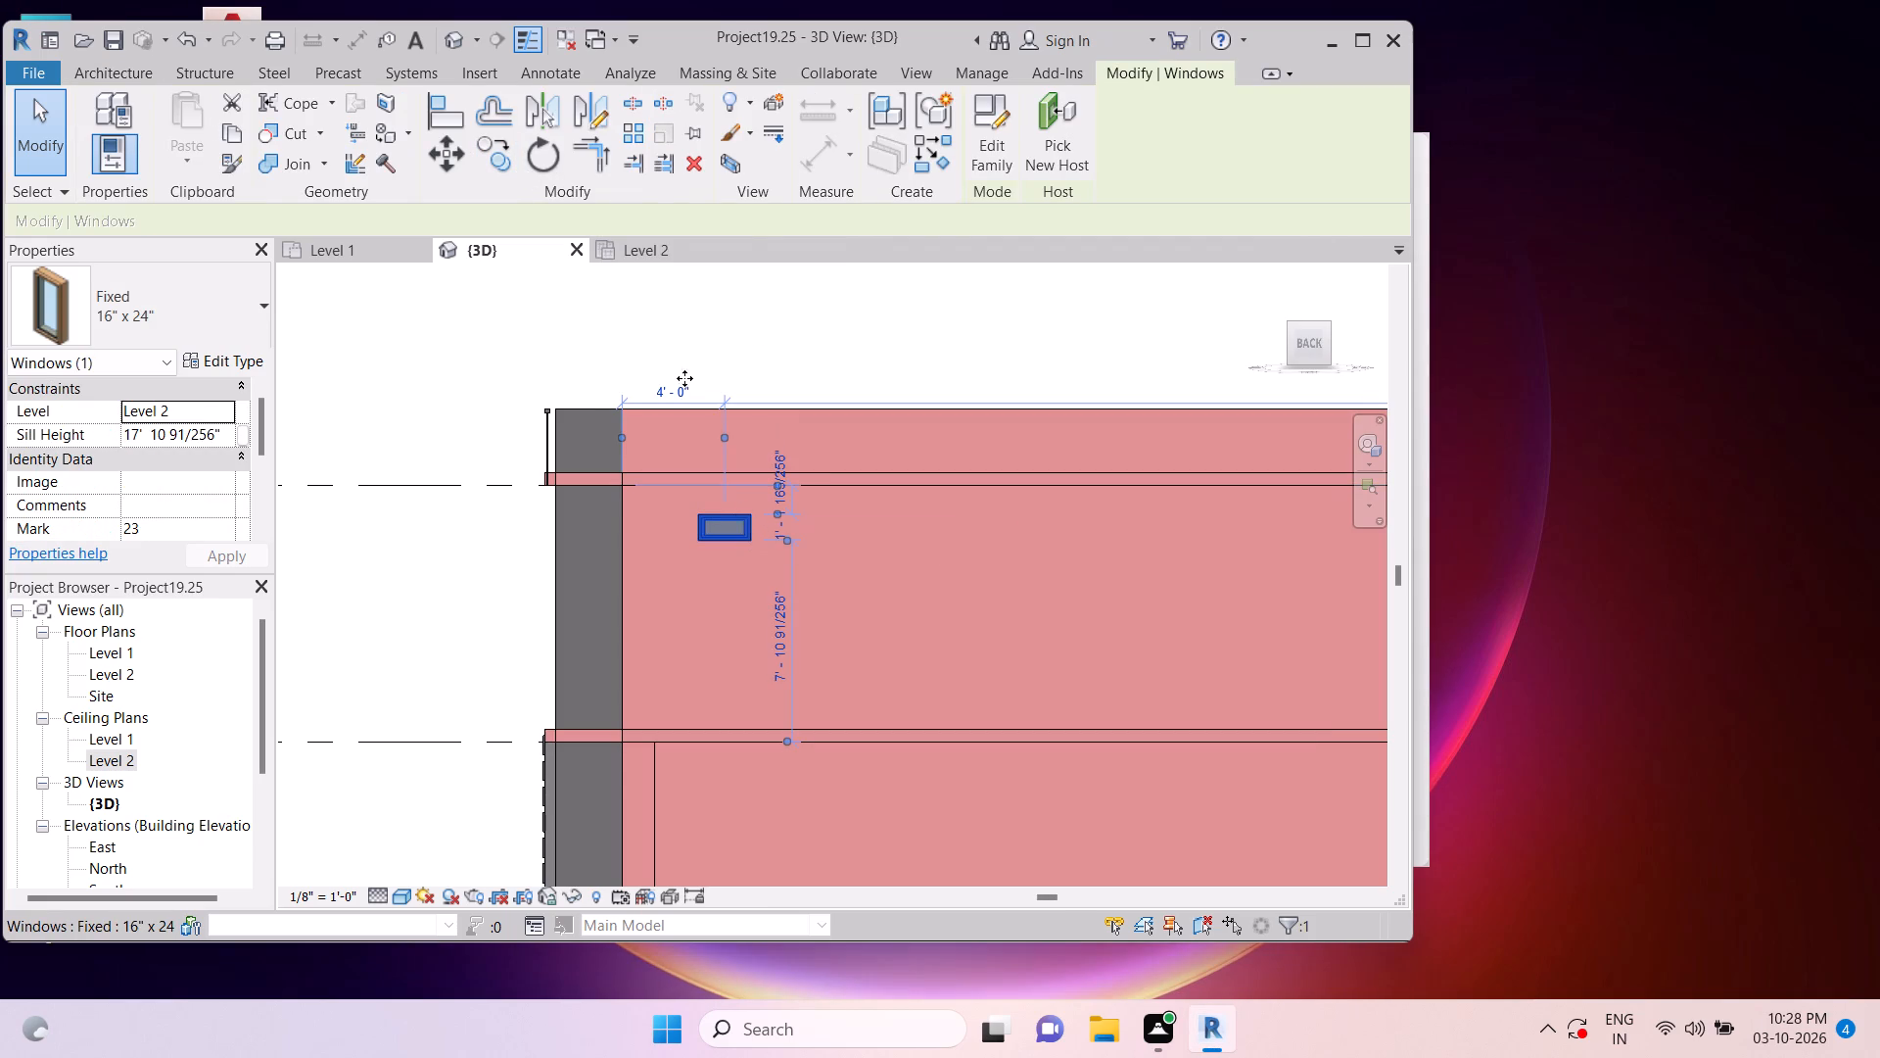
left_click(504, 172)
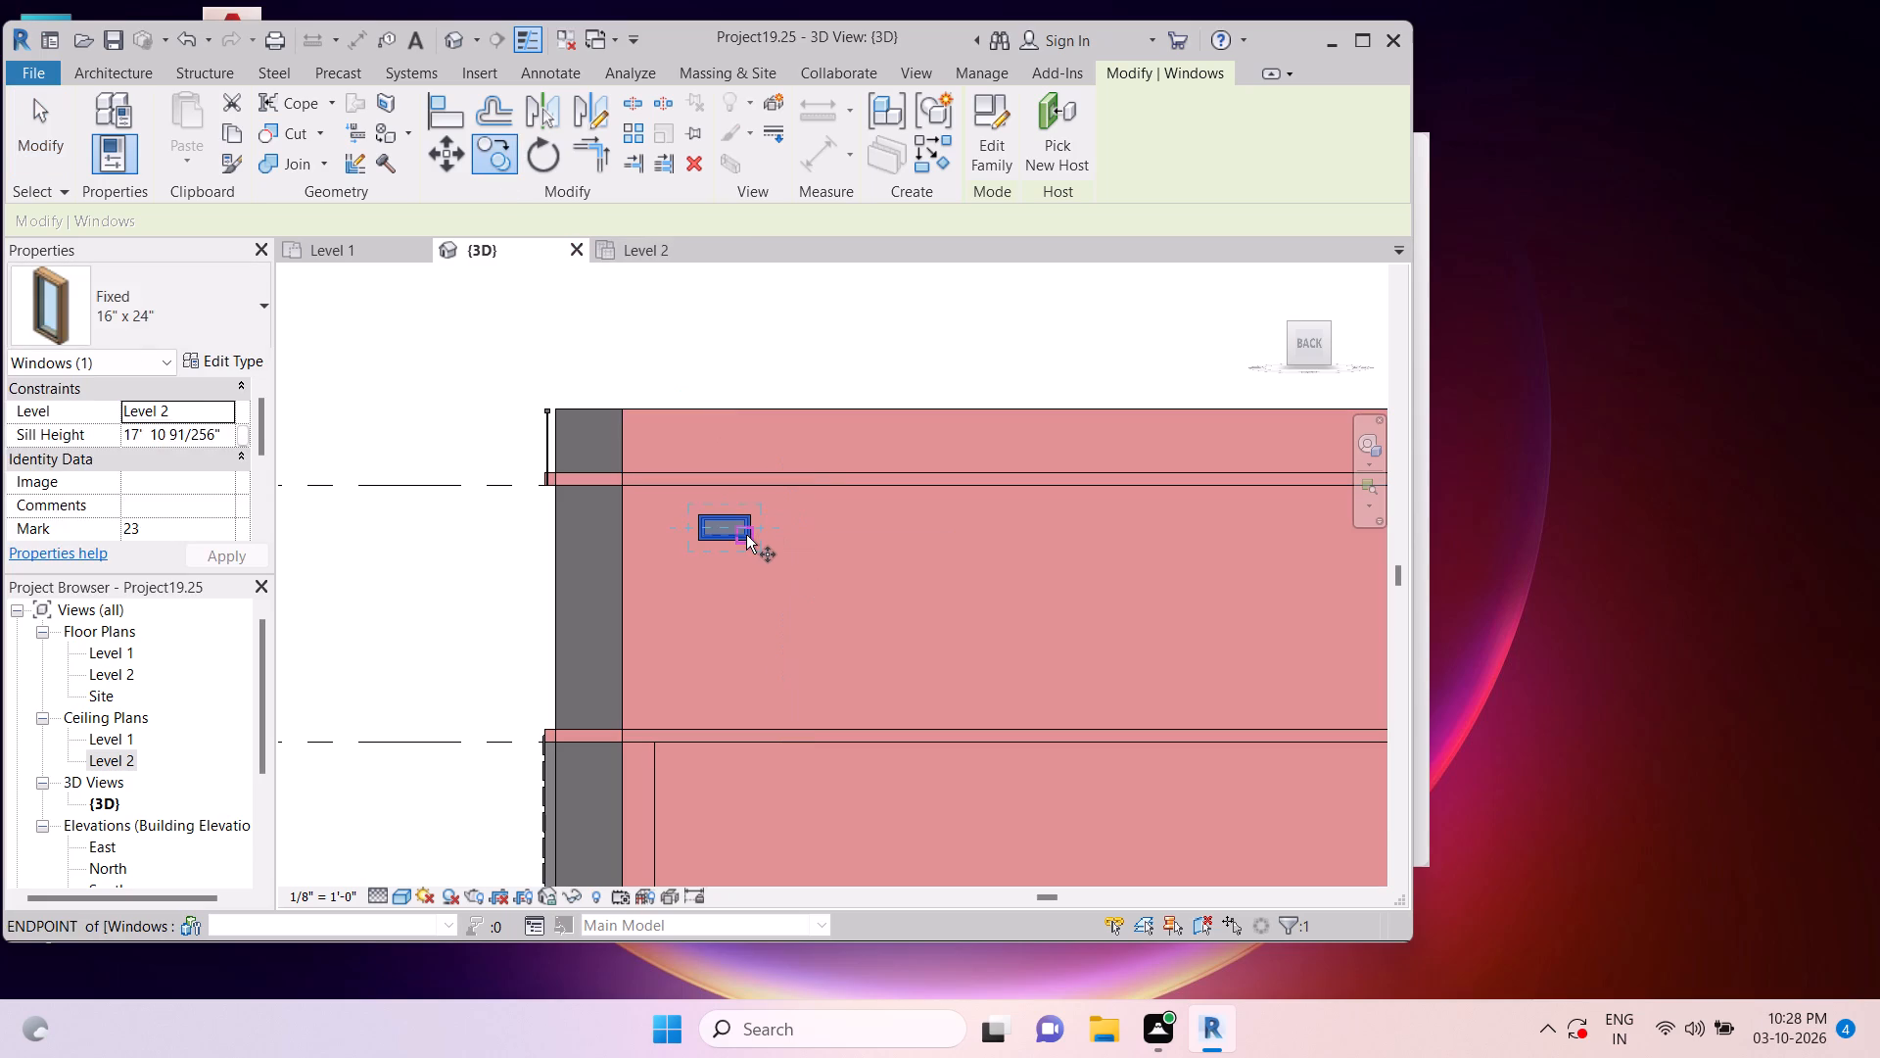
left_click(747, 534)
scroll(747, 534, "down", 2)
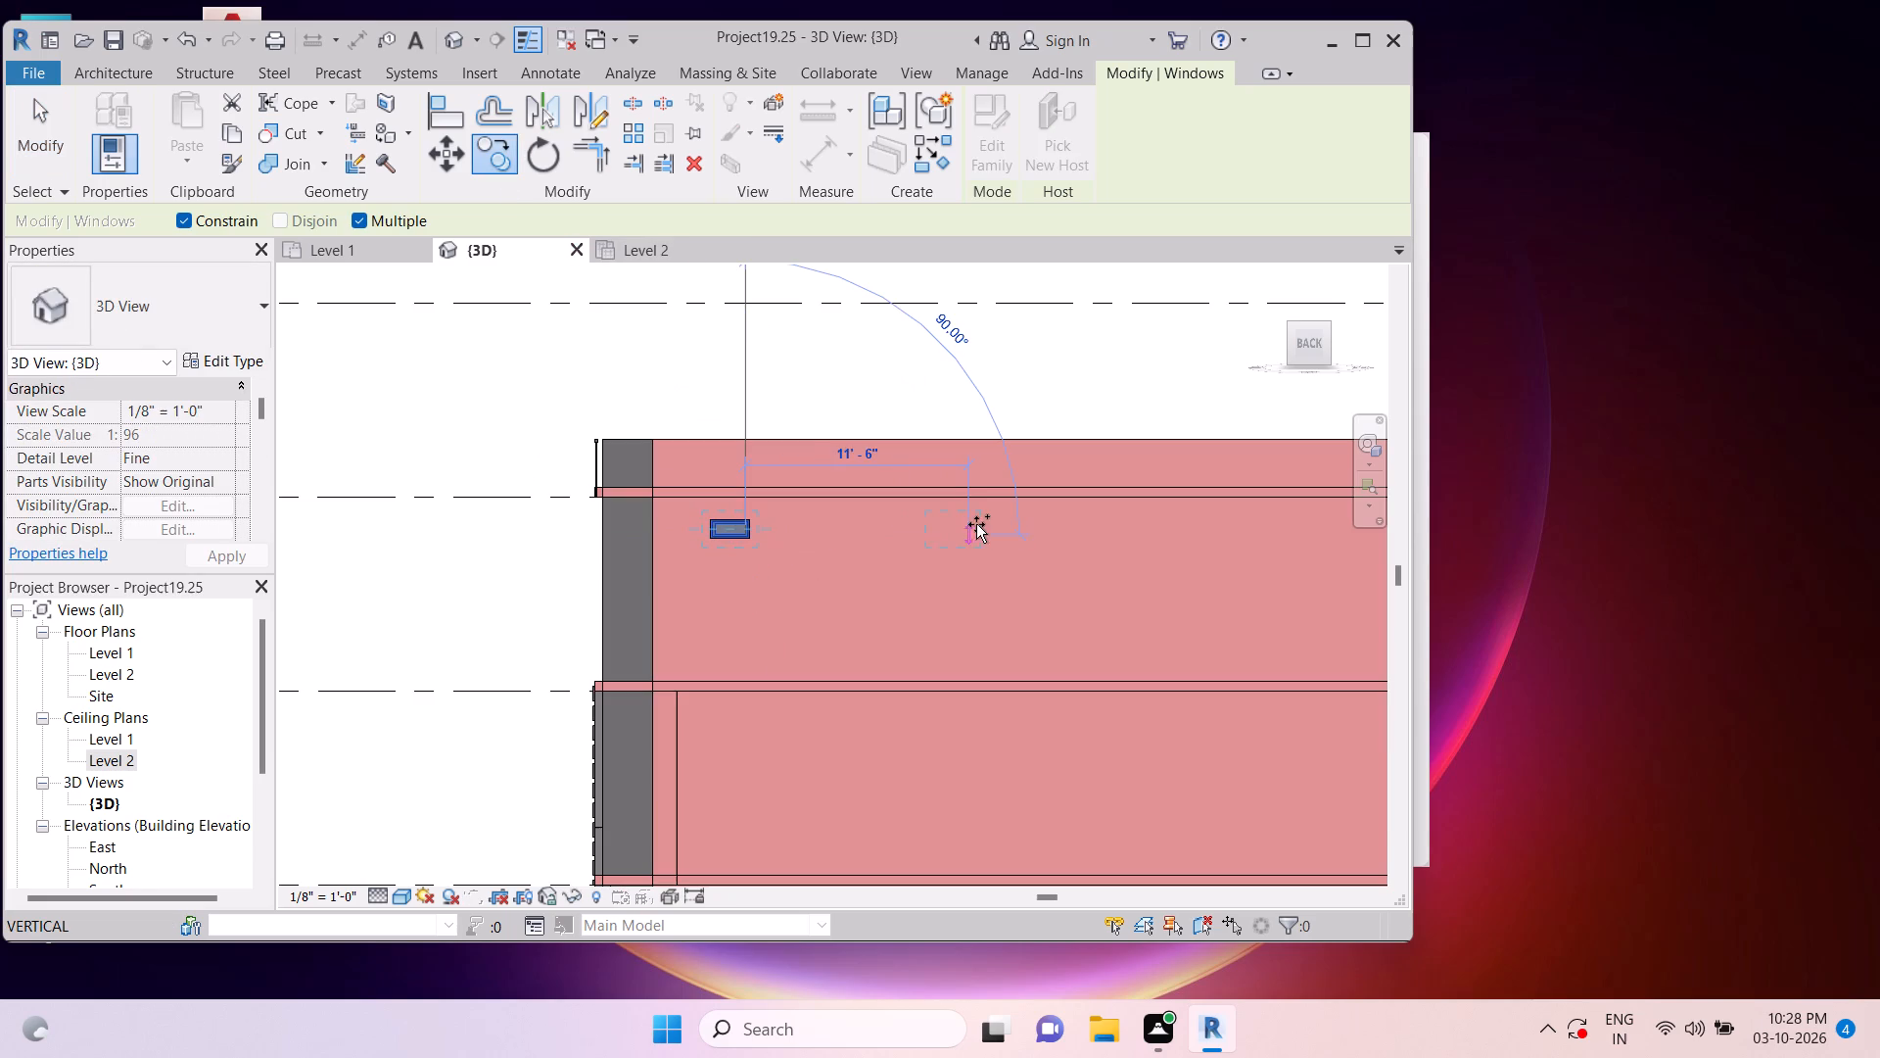
left_click(986, 522)
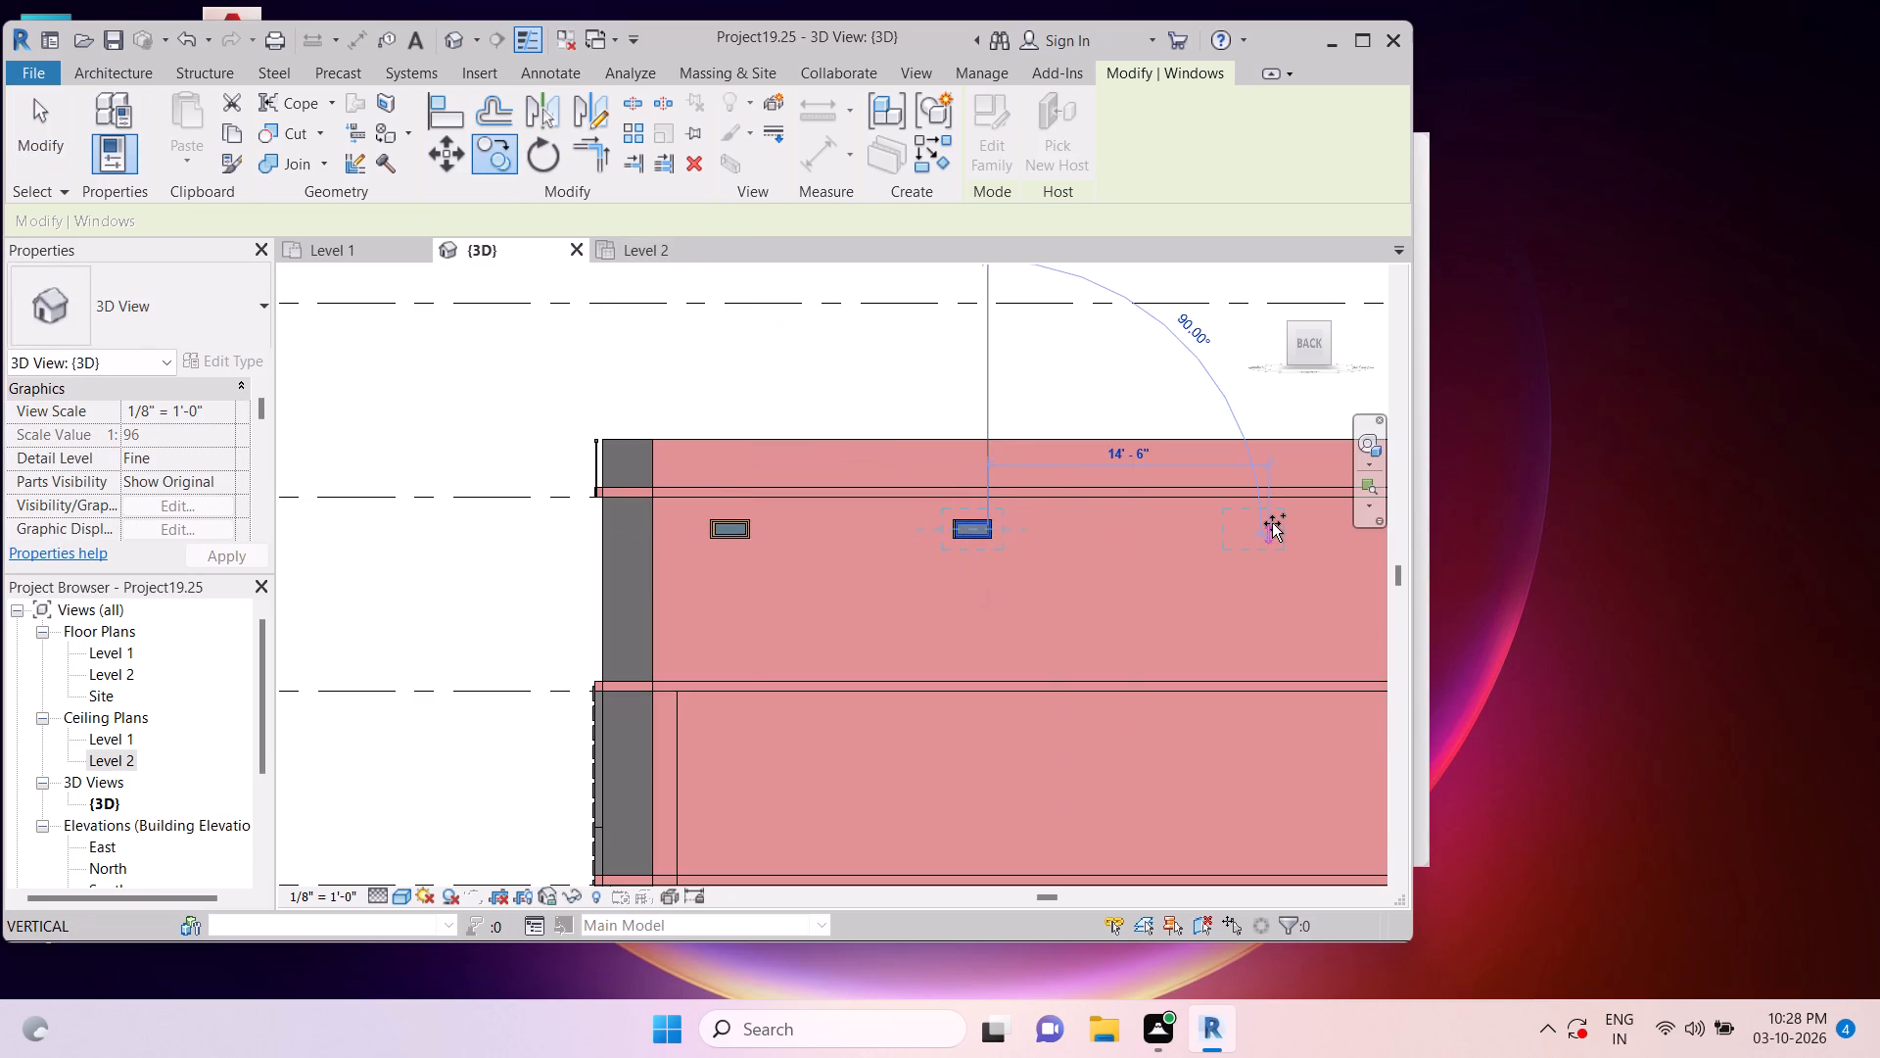
left_click(1272, 521)
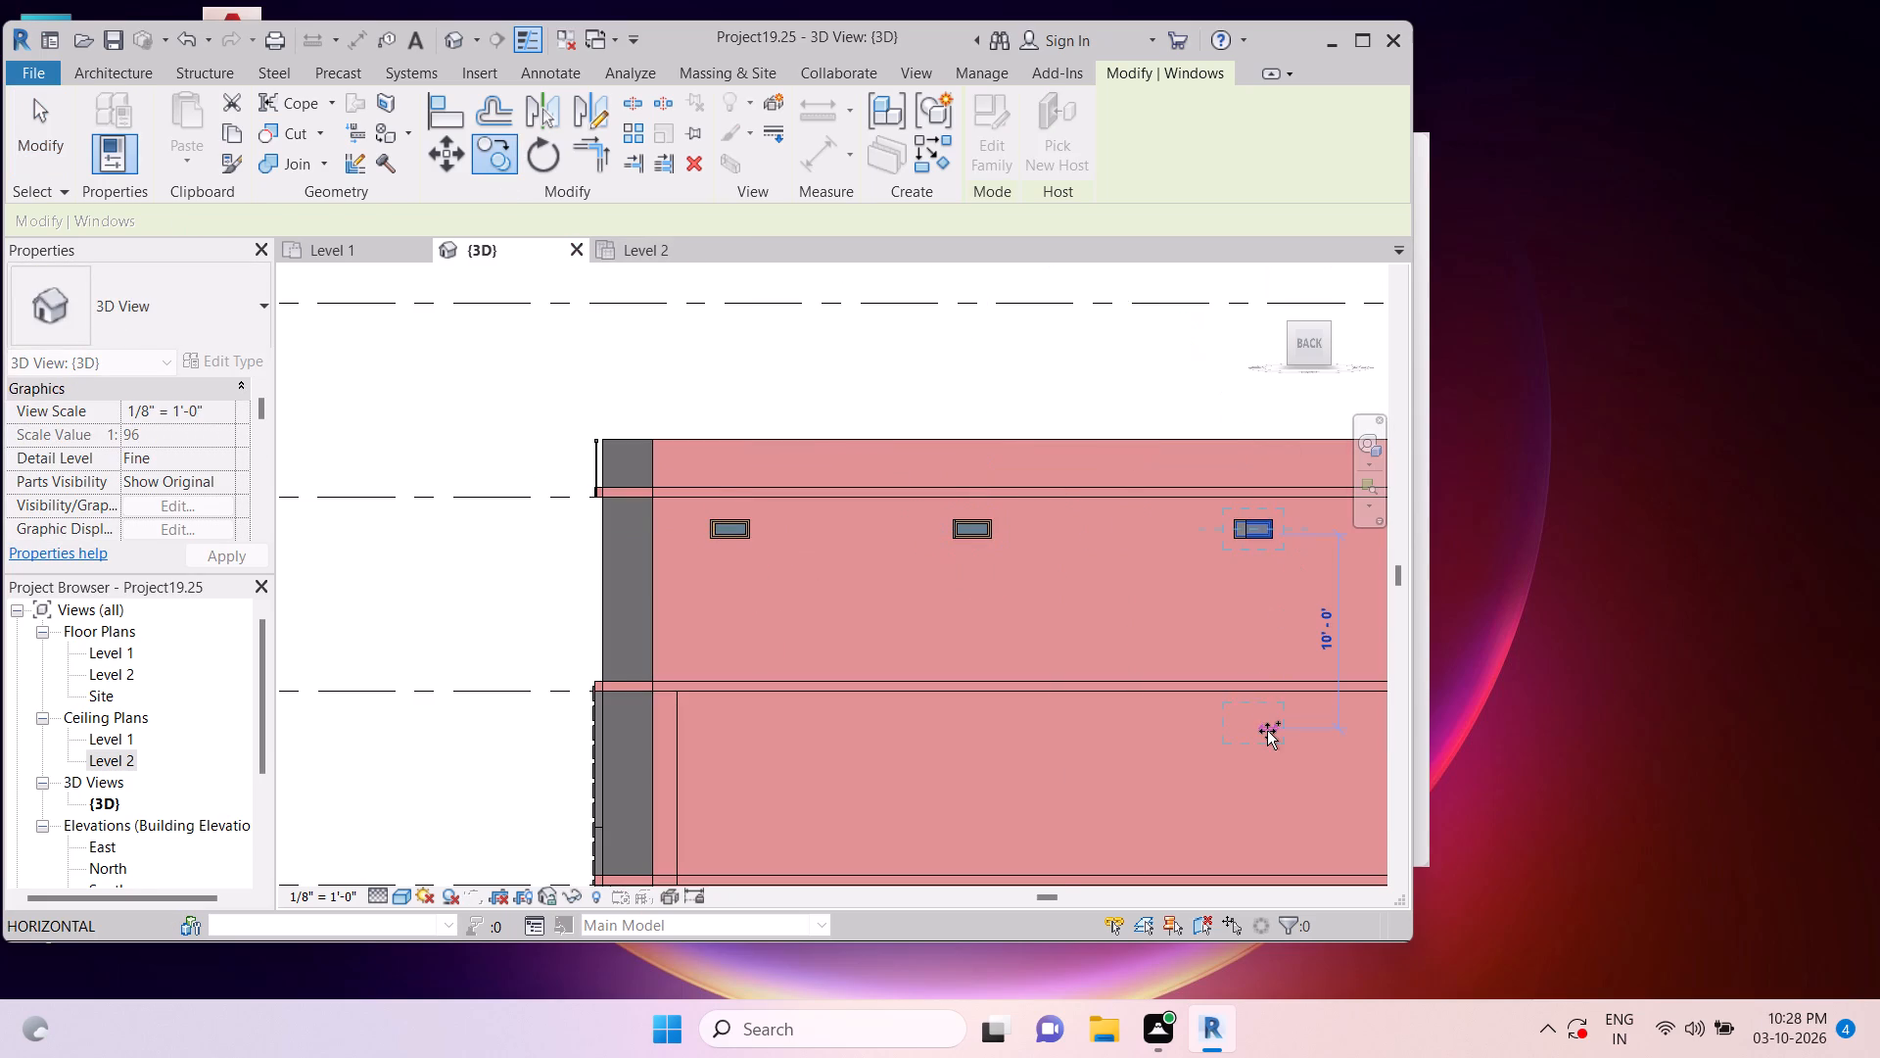
Copy the third fixed window 10' down, then copy it about 13' 9" and a further 14' 6" toward the Right-facade end.
left_click(1268, 729)
left_click(1004, 727)
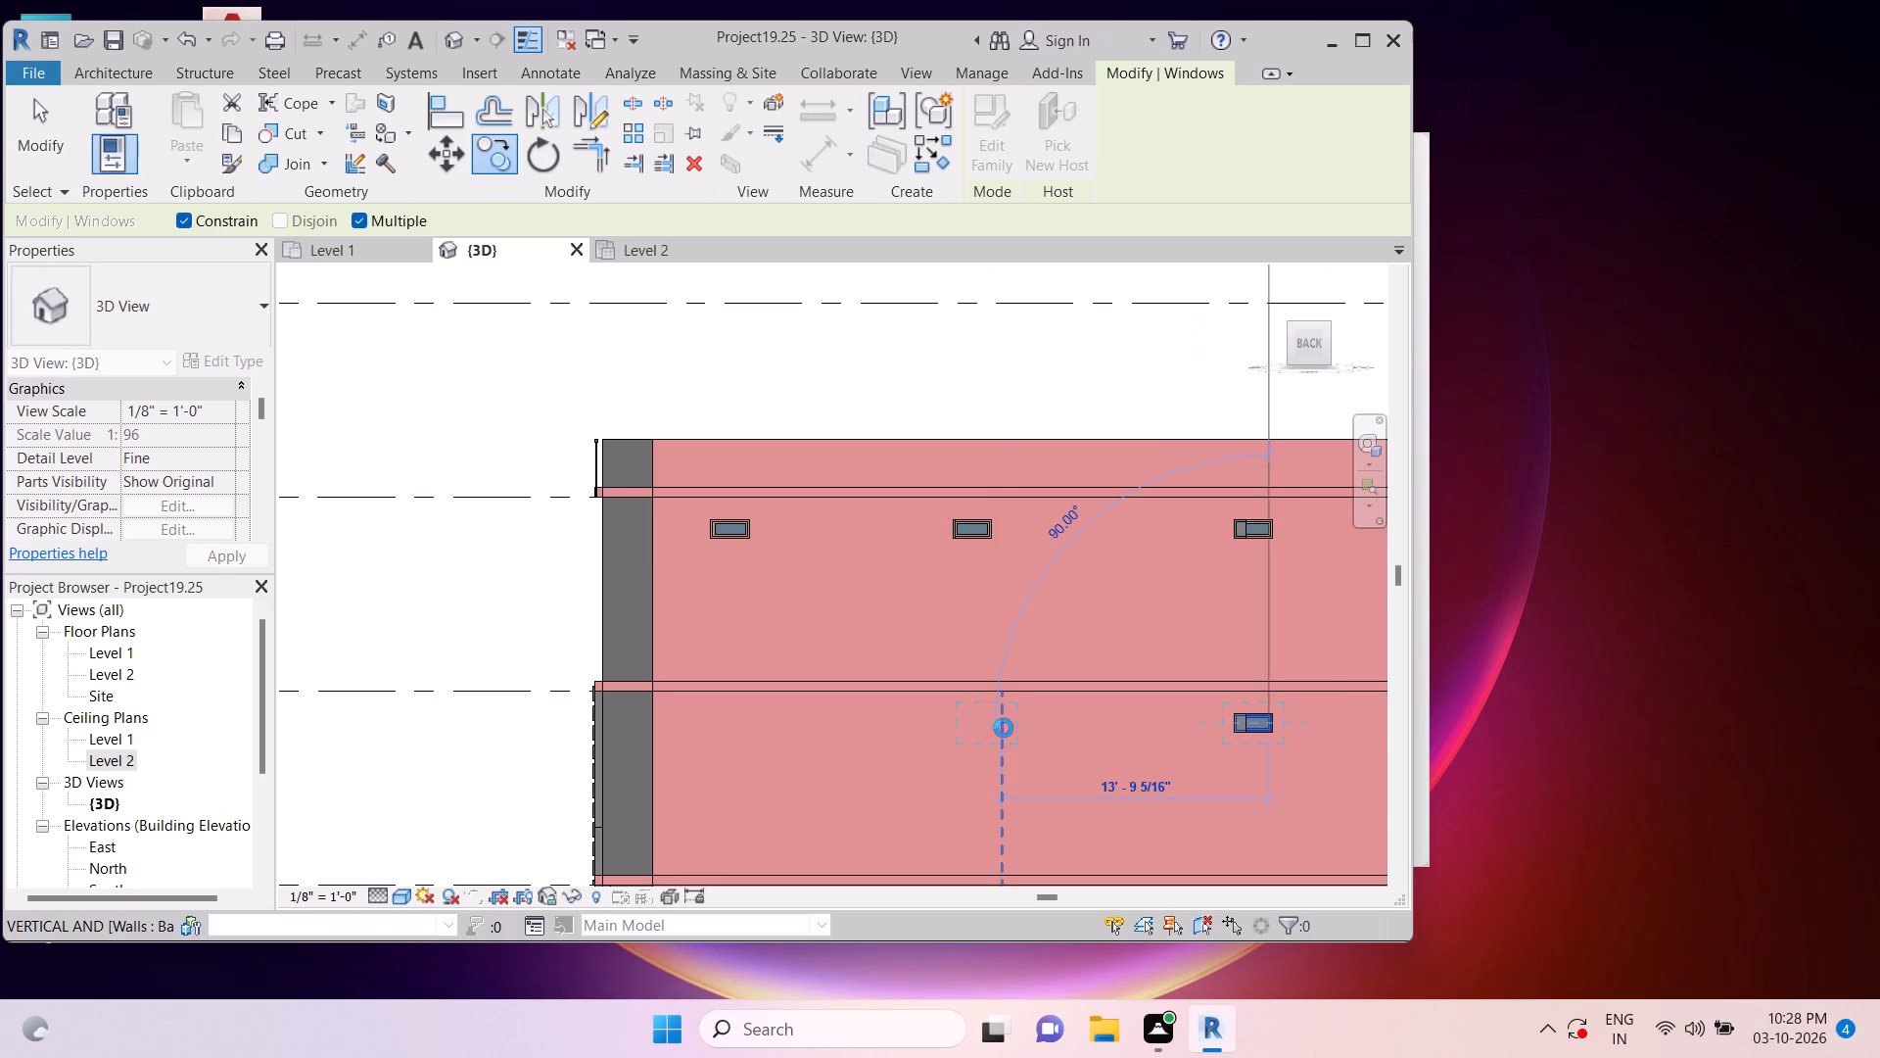
left_click(726, 742)
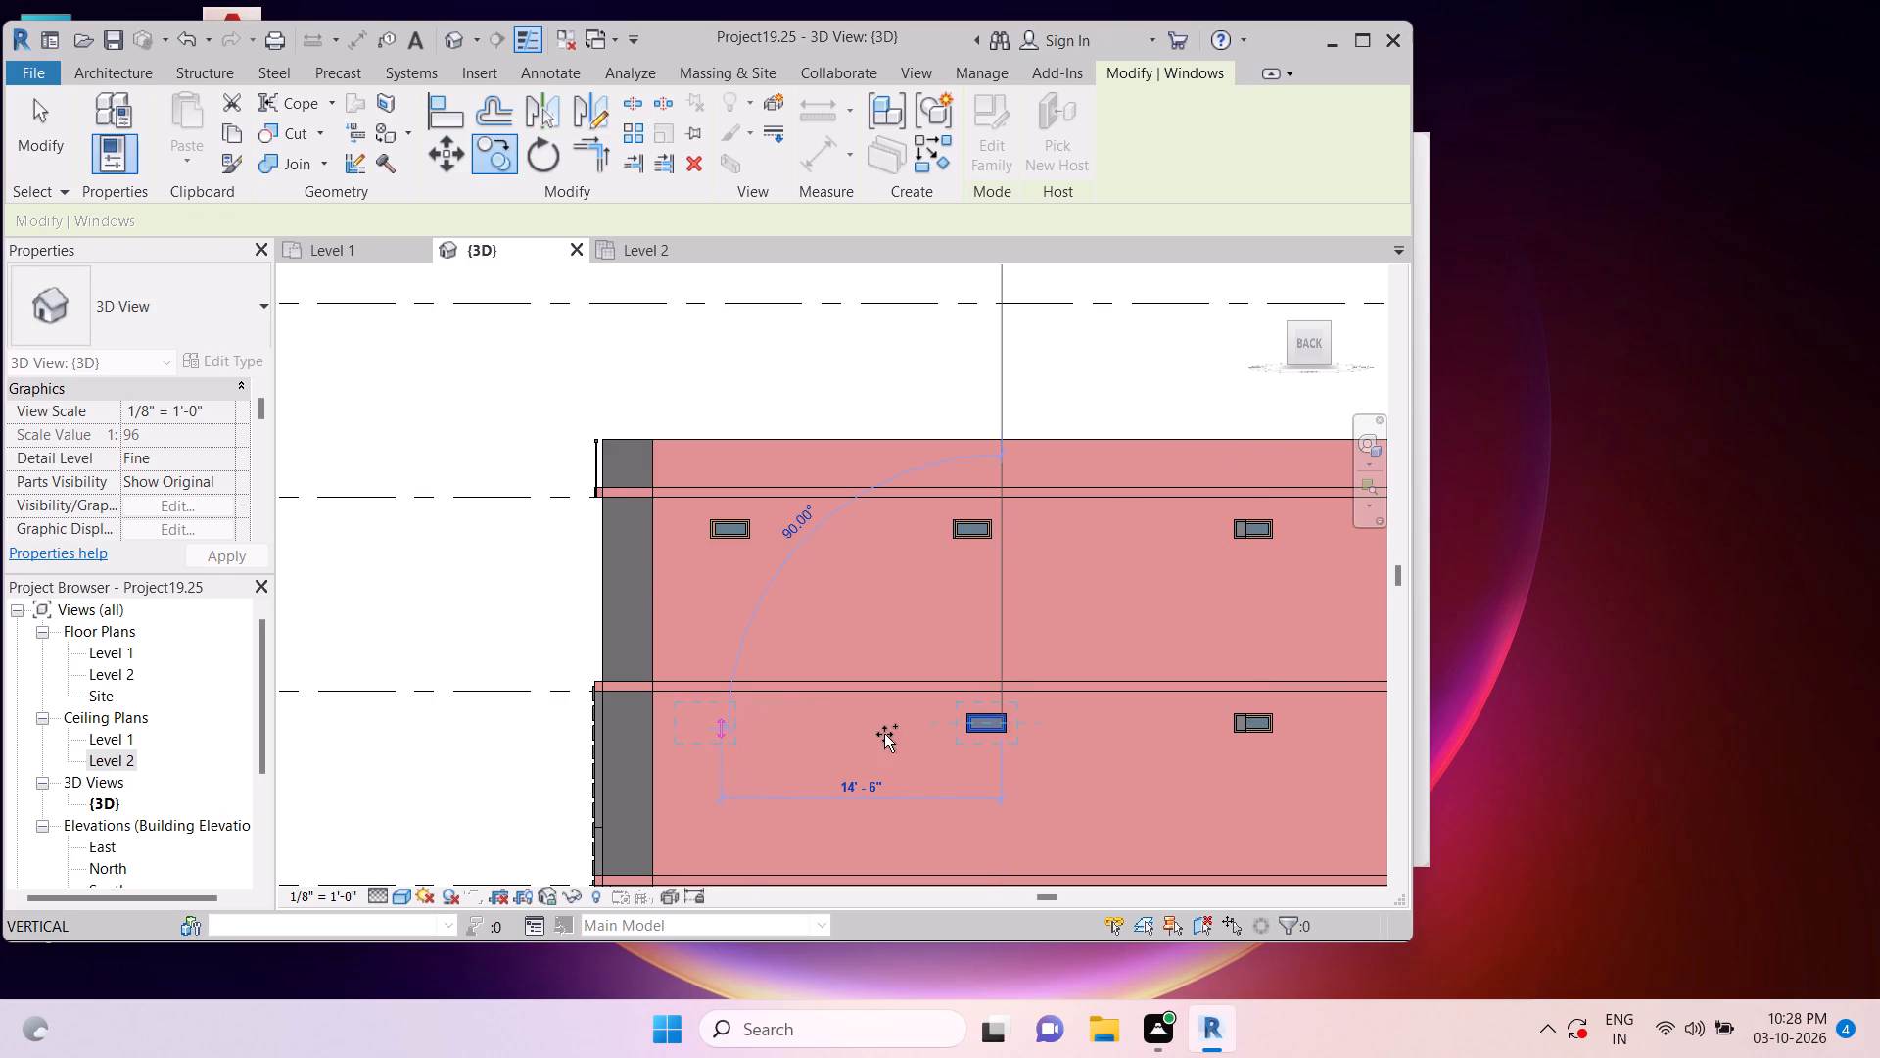
key("Escape")
key("Escape")
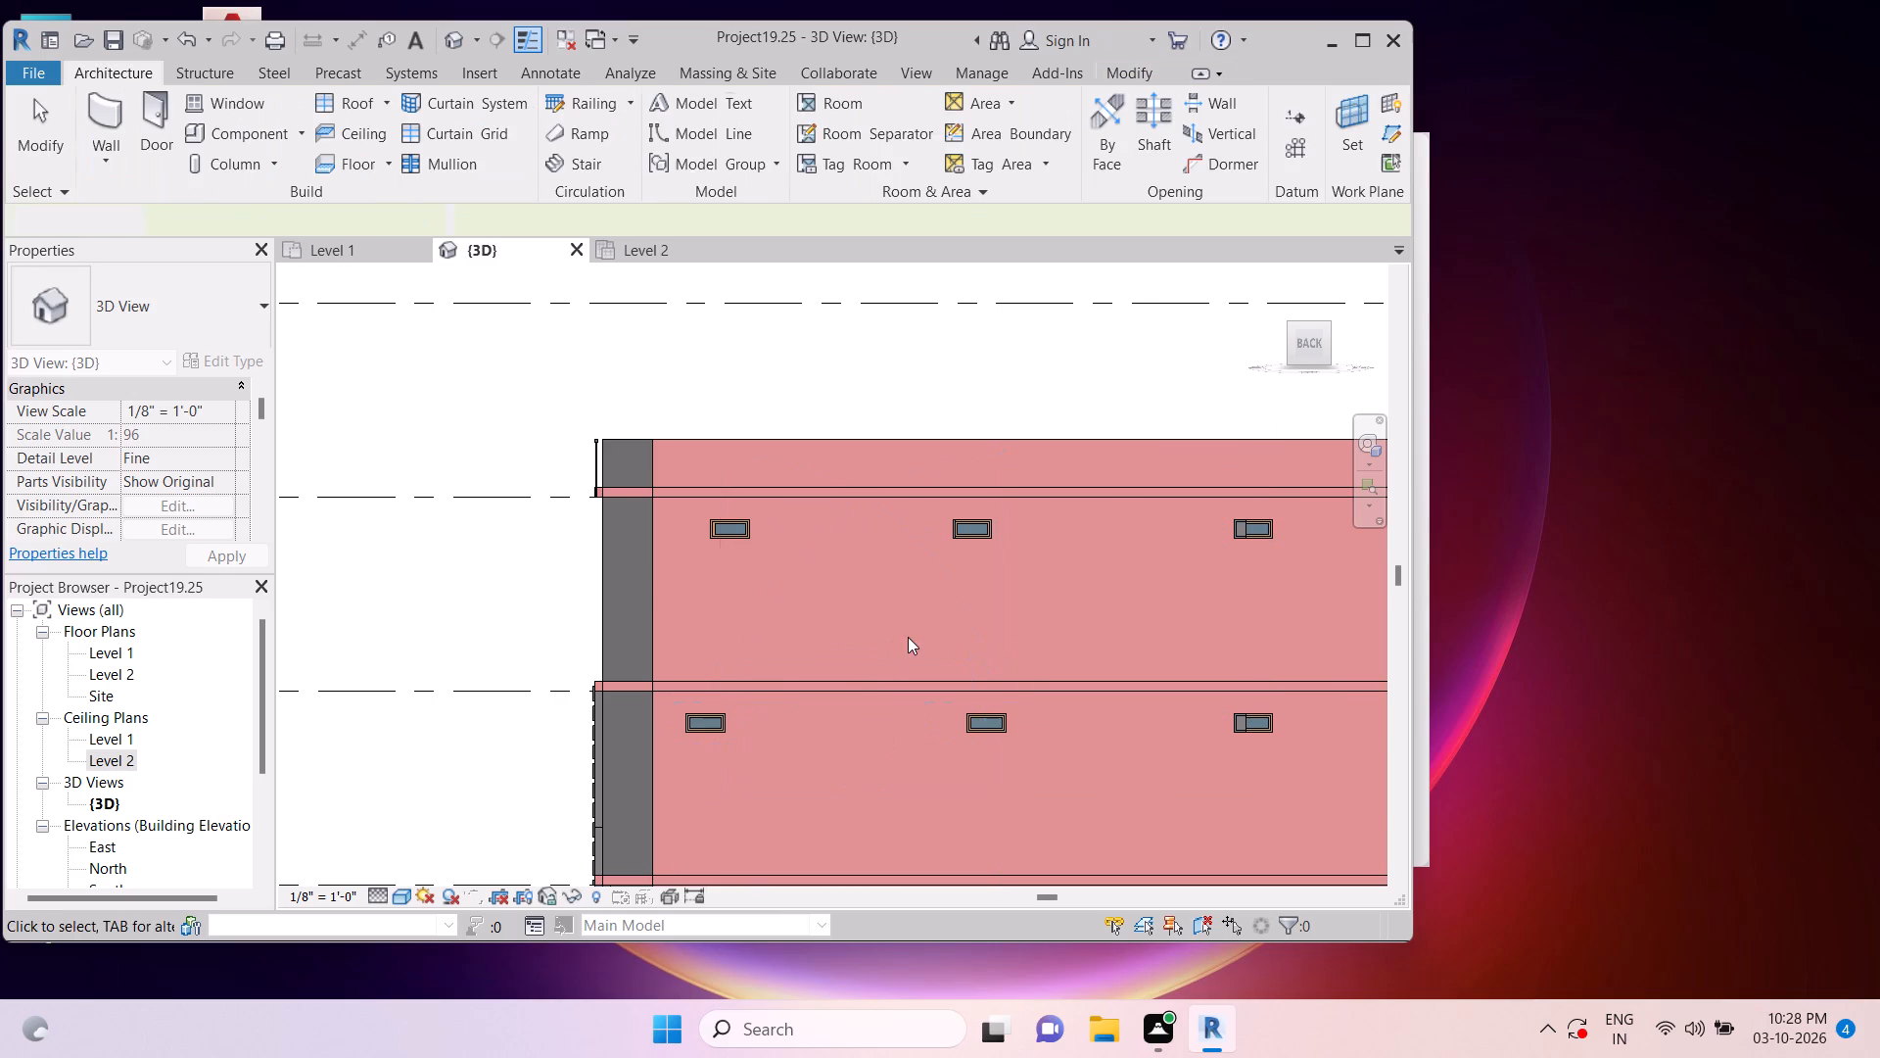
key("Escape")
key("Escape")
Place a 34" x 36" double casement window below the top row of fixed windows, 9' 6" from the Back wall's Right-facade end.
left_click(239, 97)
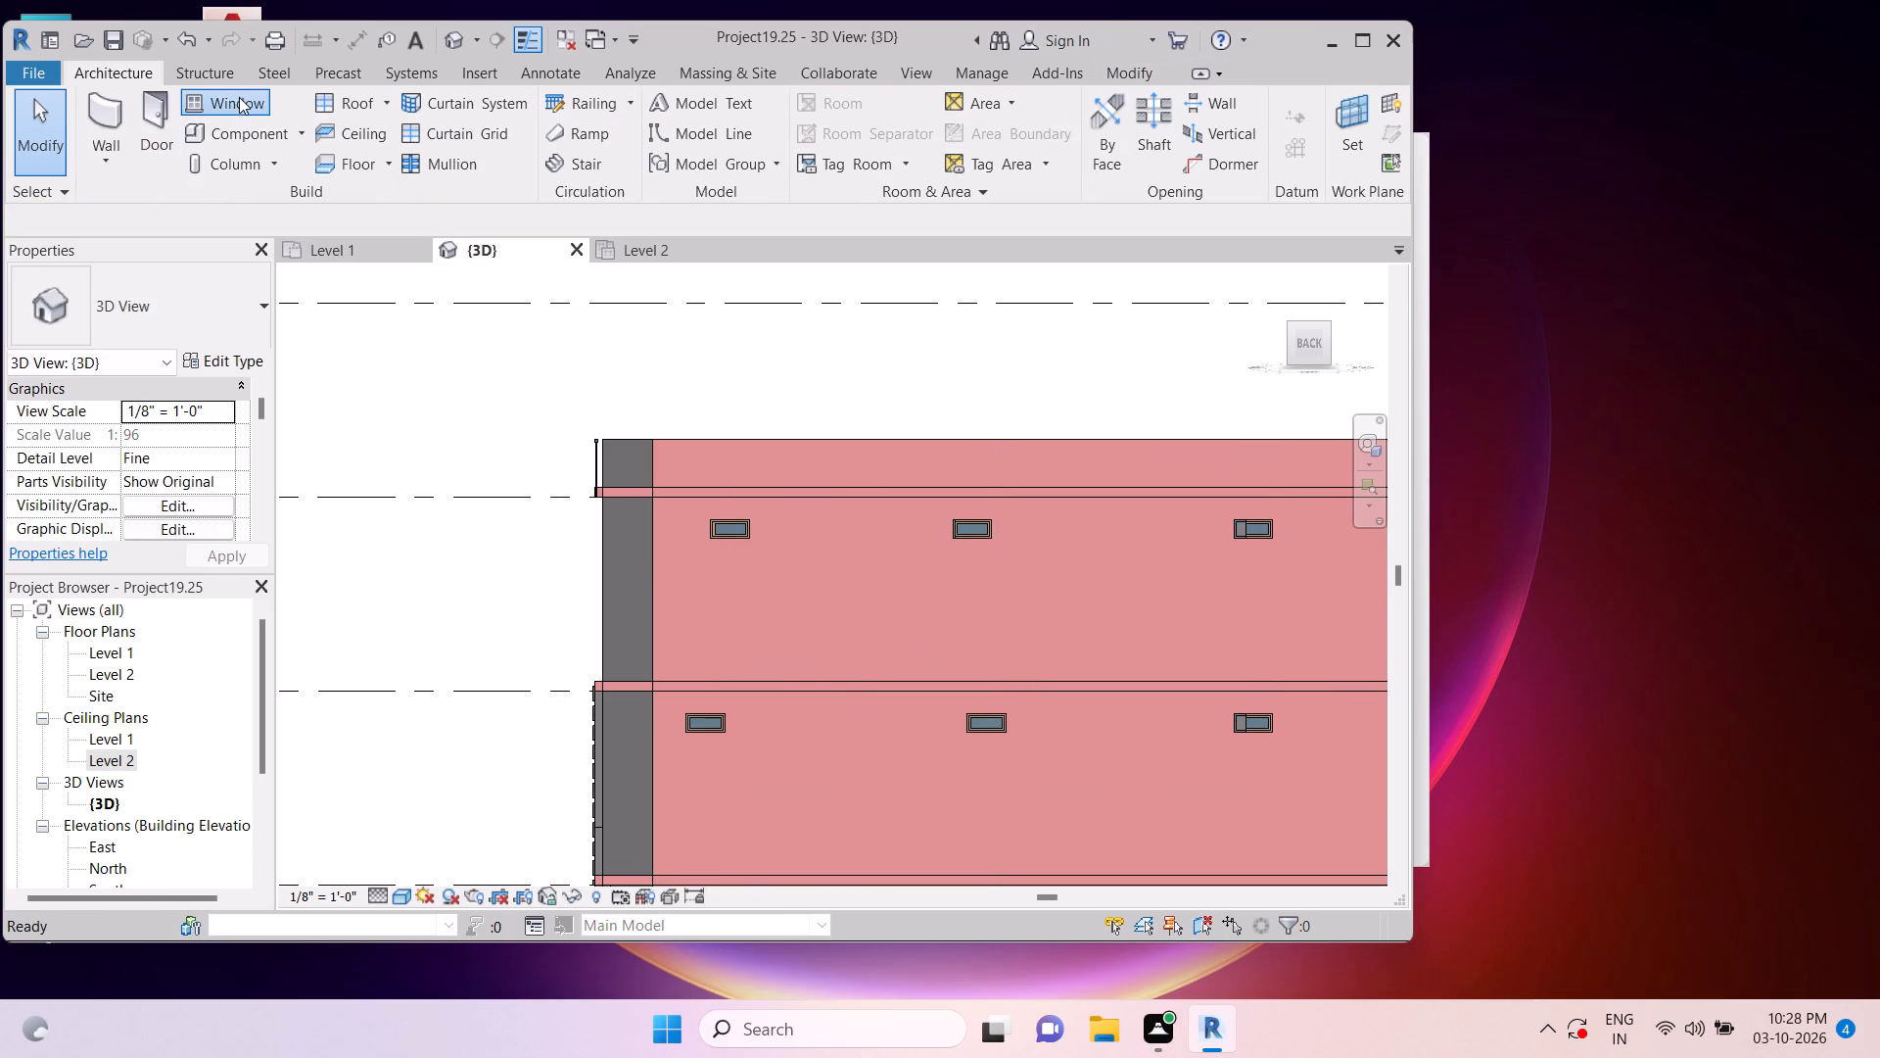
left_click(190, 323)
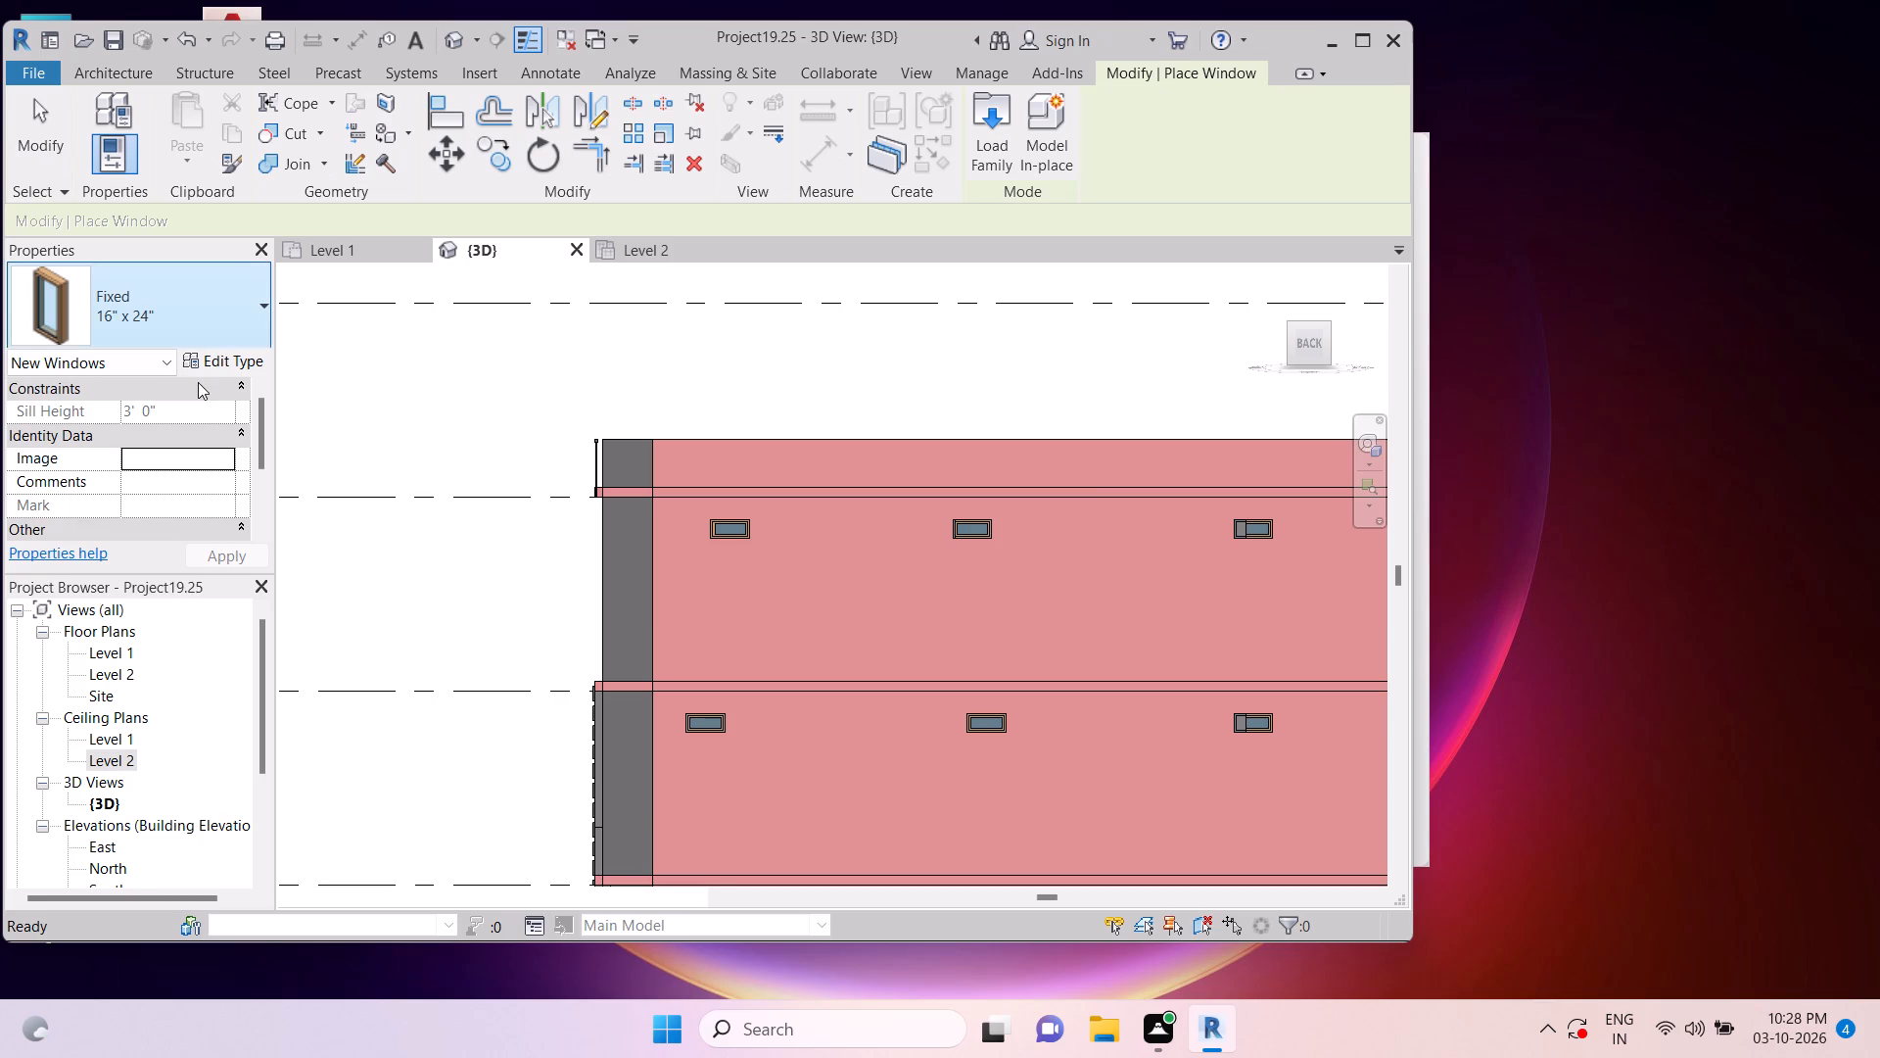
left_click(106, 759)
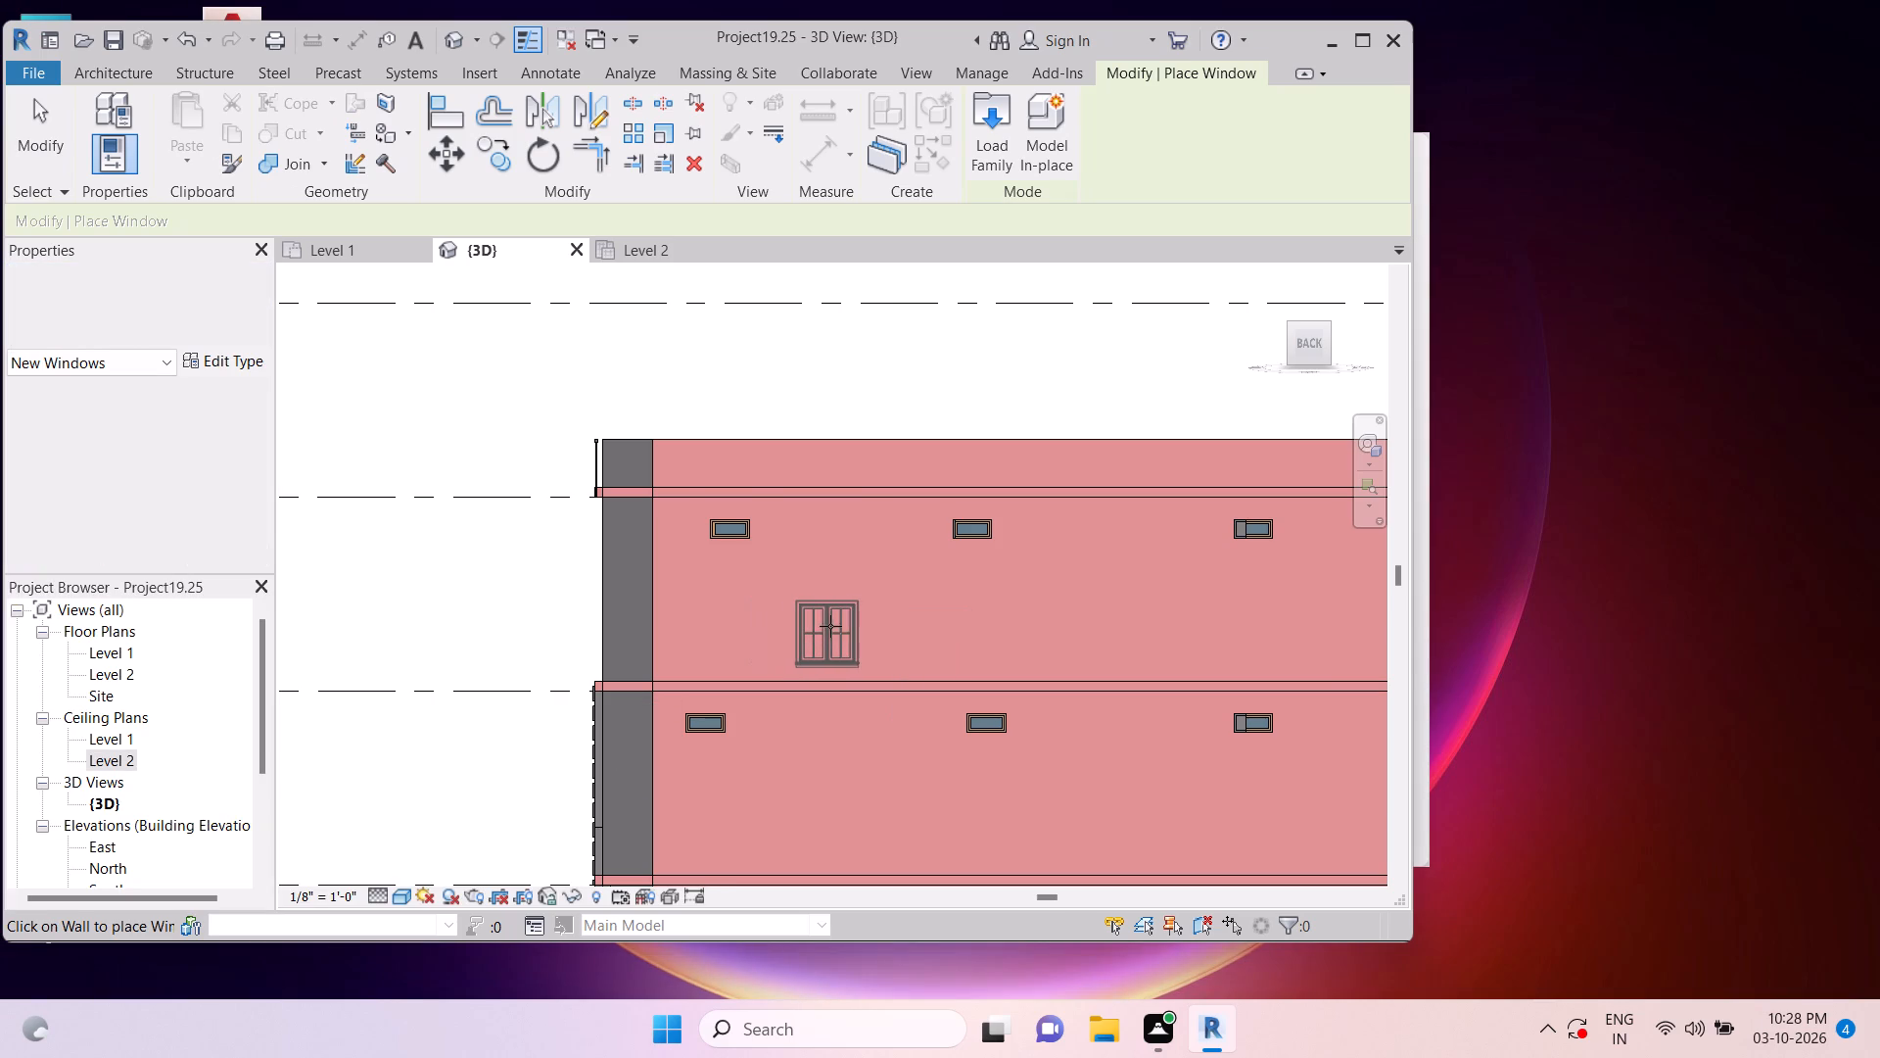
left_click(840, 619)
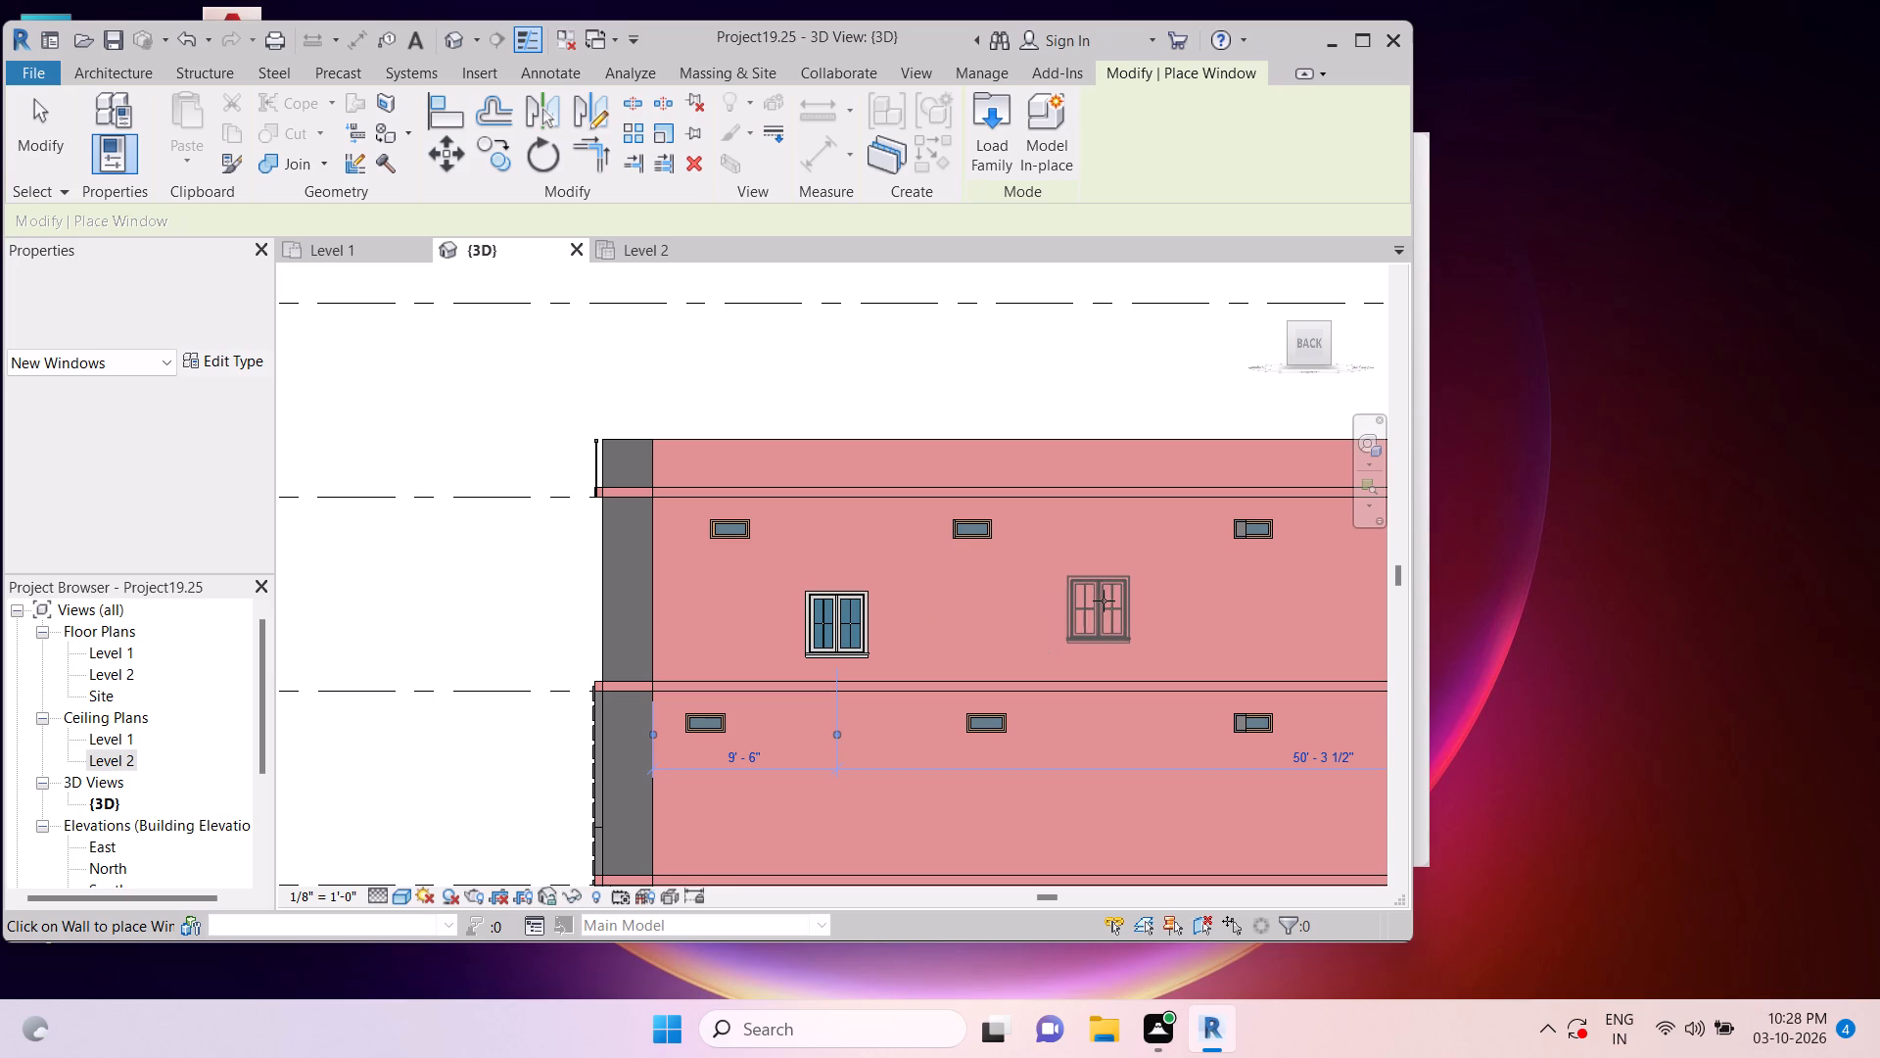
key("Escape")
key("Escape")
key("Escape")
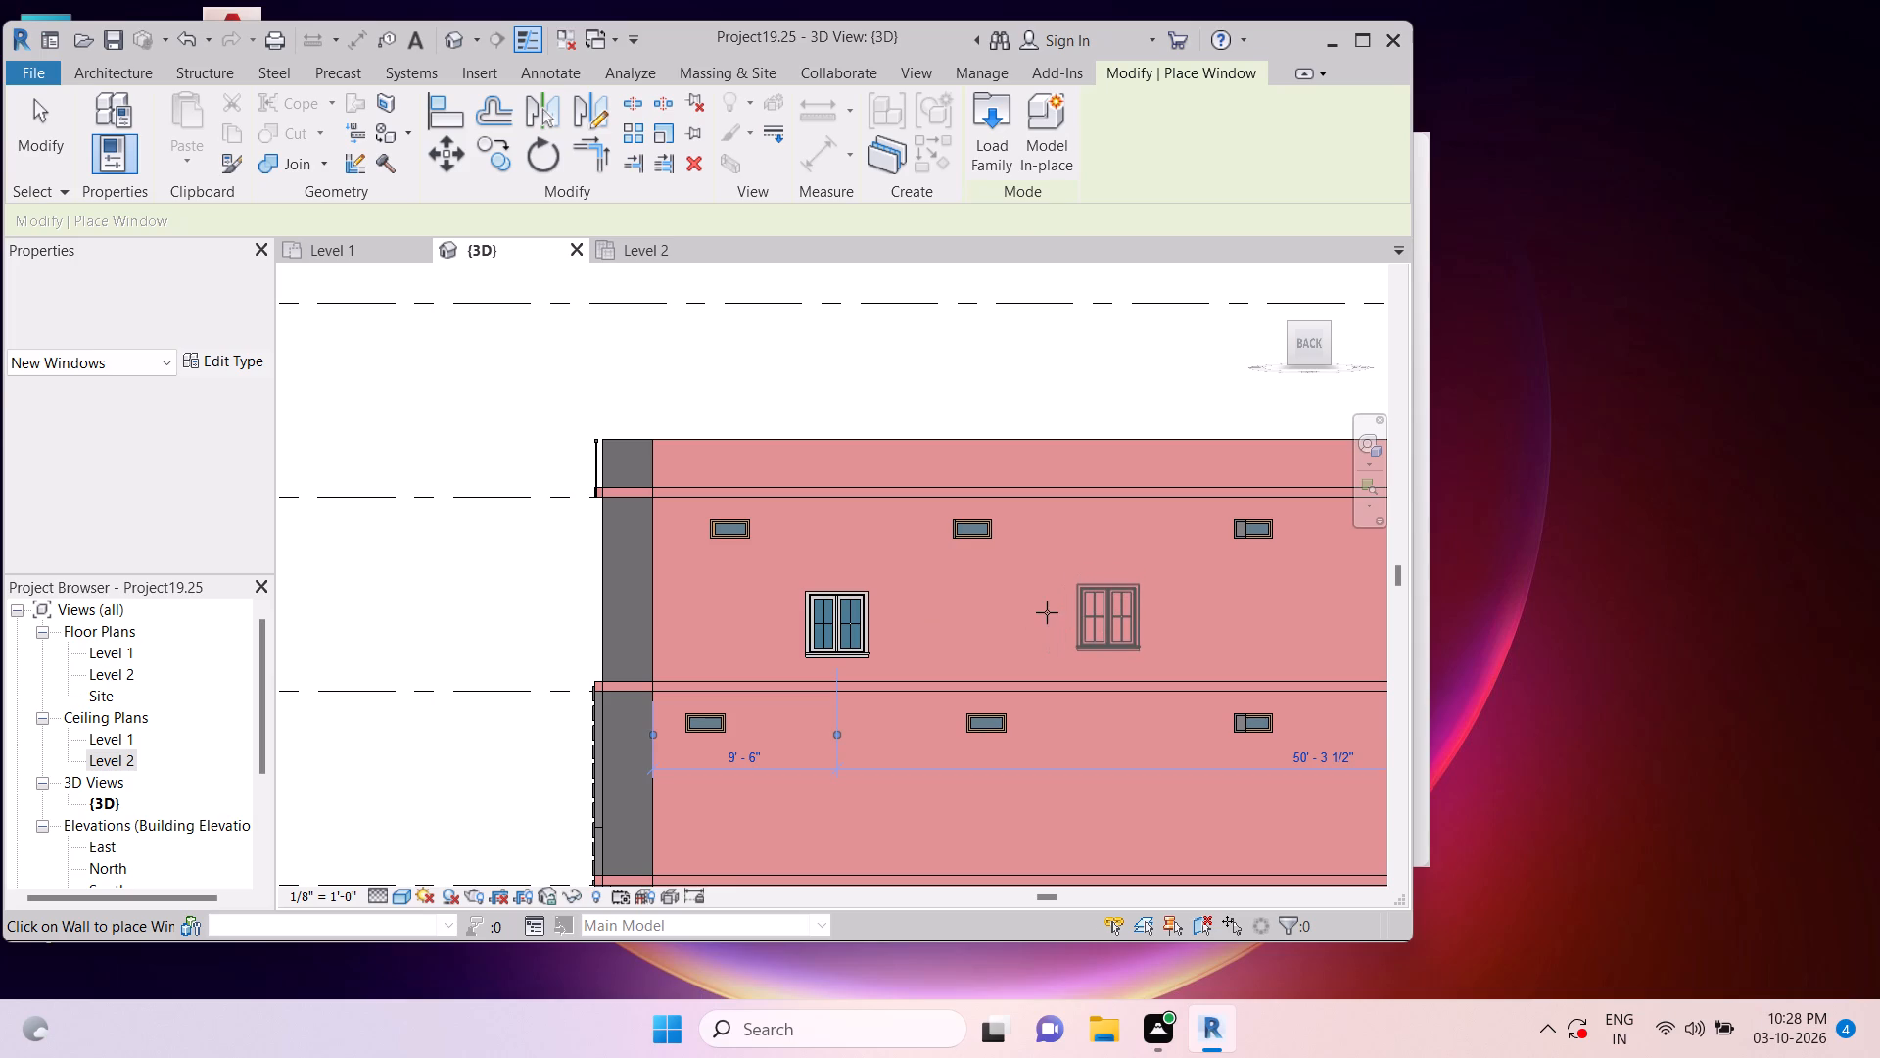
key("Escape")
key("Escape")
Copy the casement window about 14' along the top storey, about 10' 2" down, and about 14' 6" back toward the Right-facade end.
left_click(863, 613)
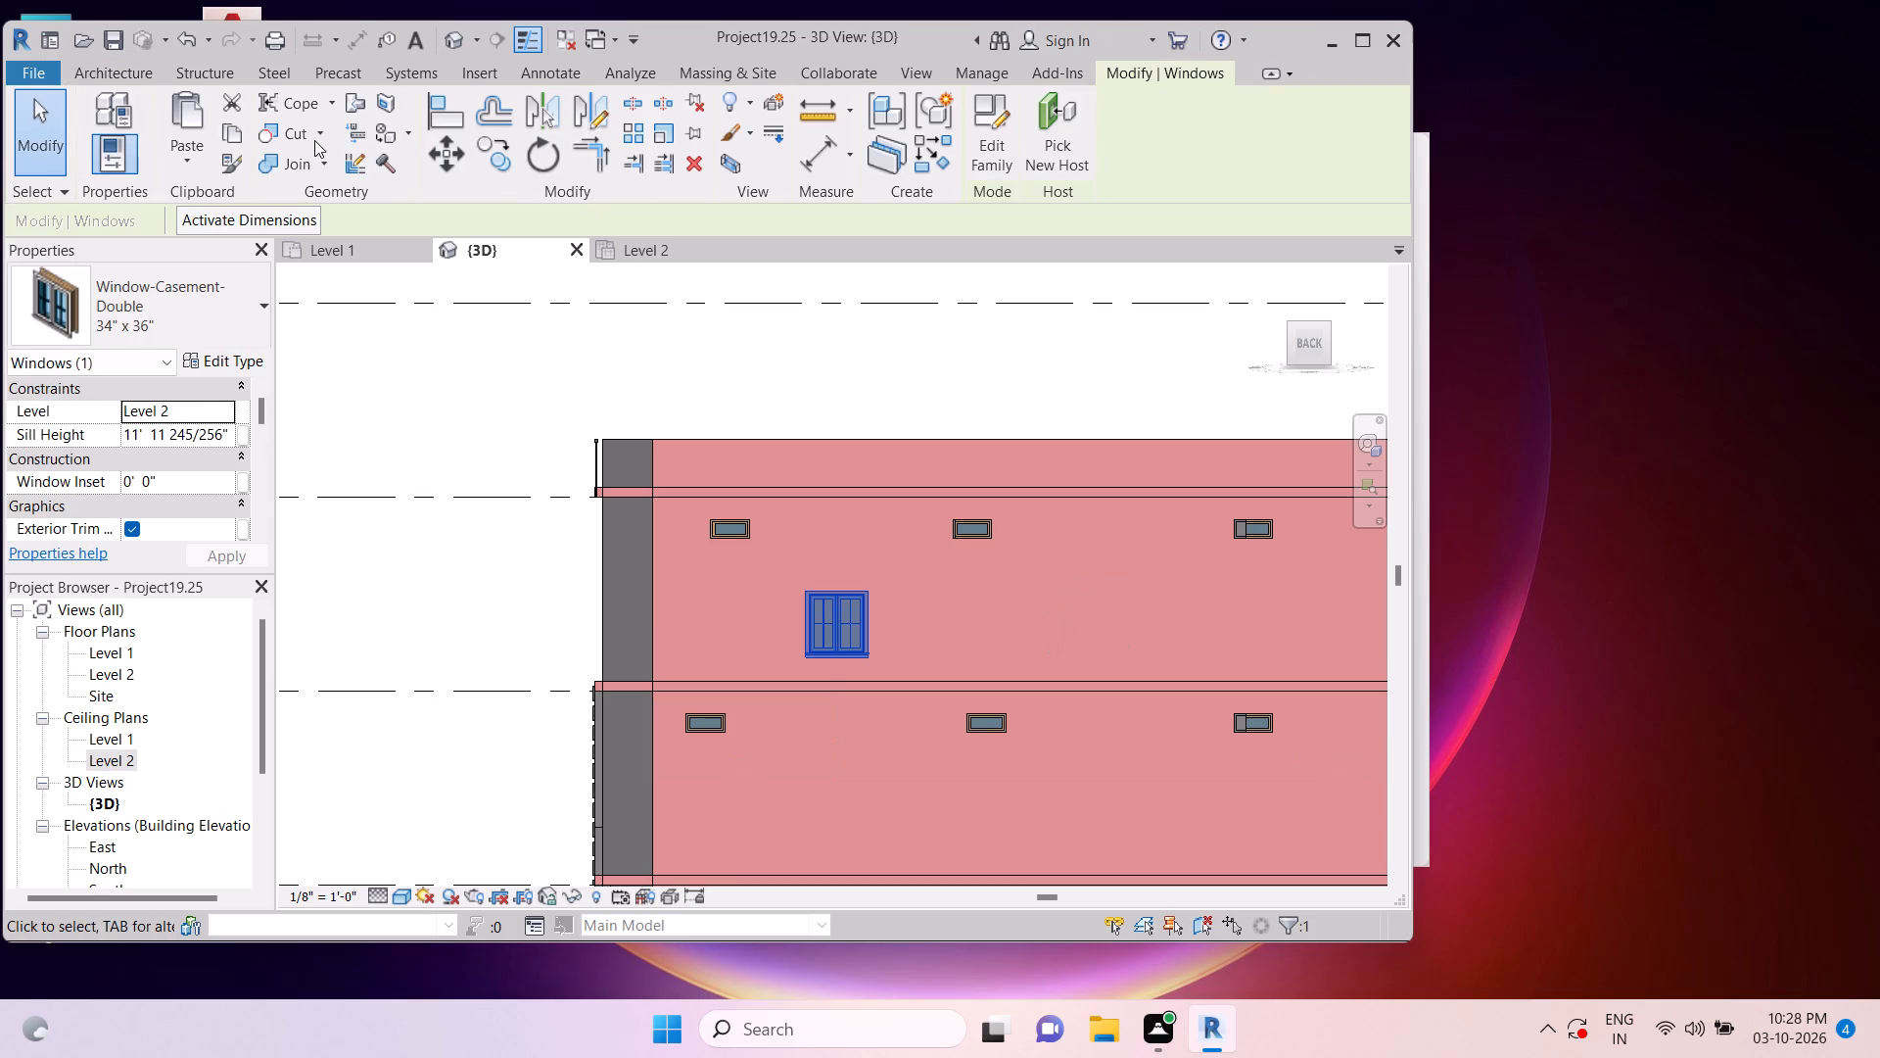
left_click(479, 157)
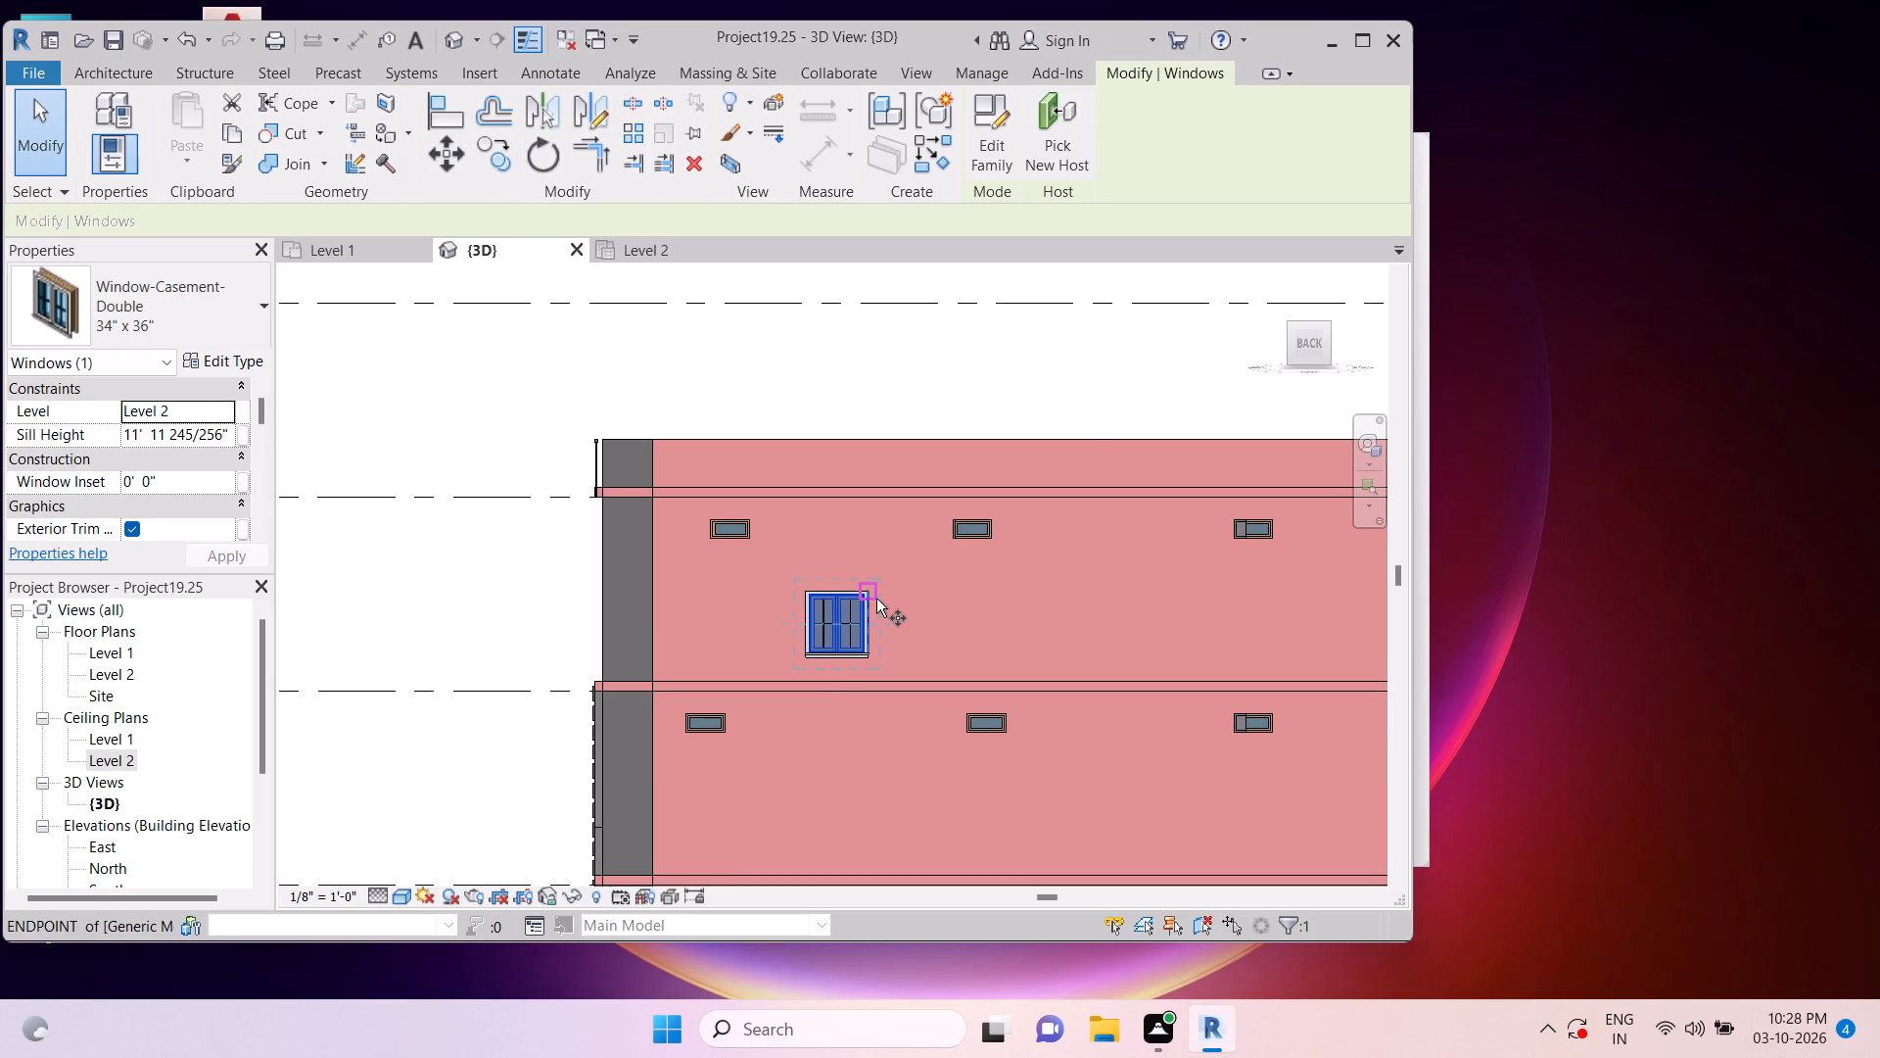
left_click(876, 599)
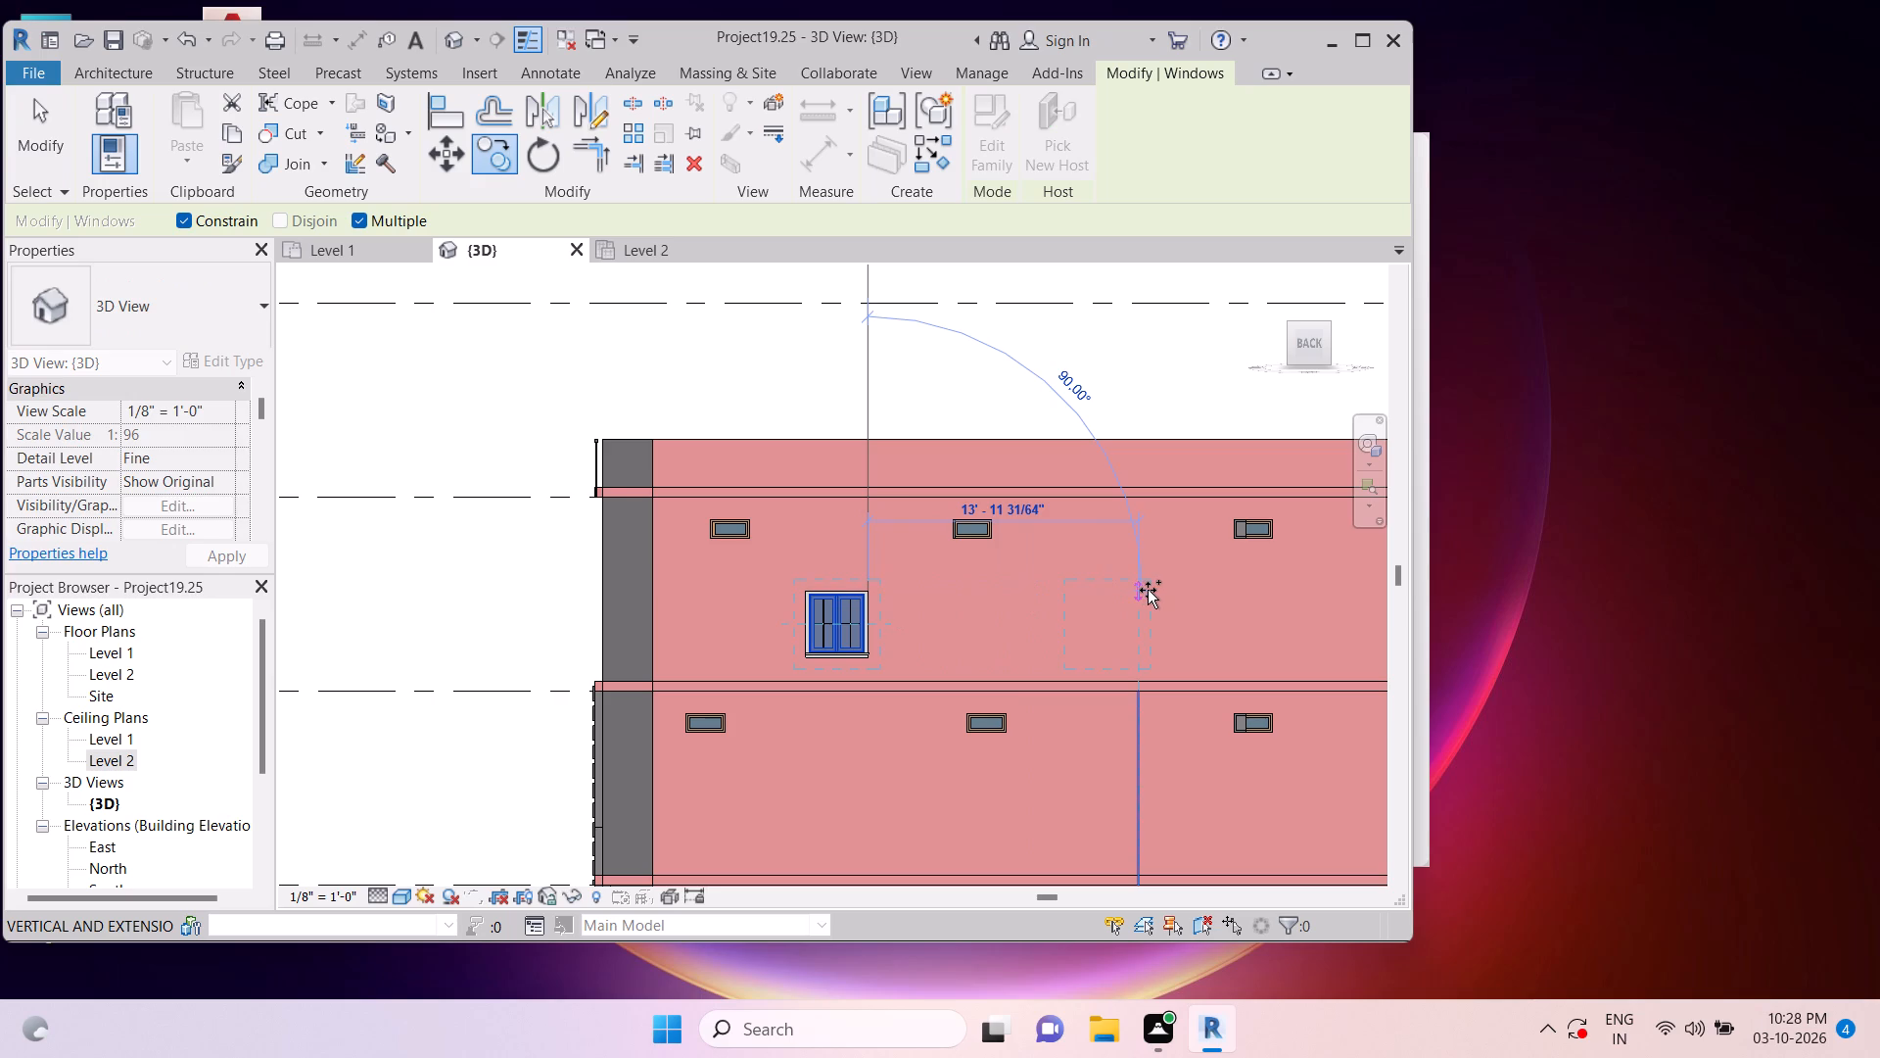
left_click(1148, 589)
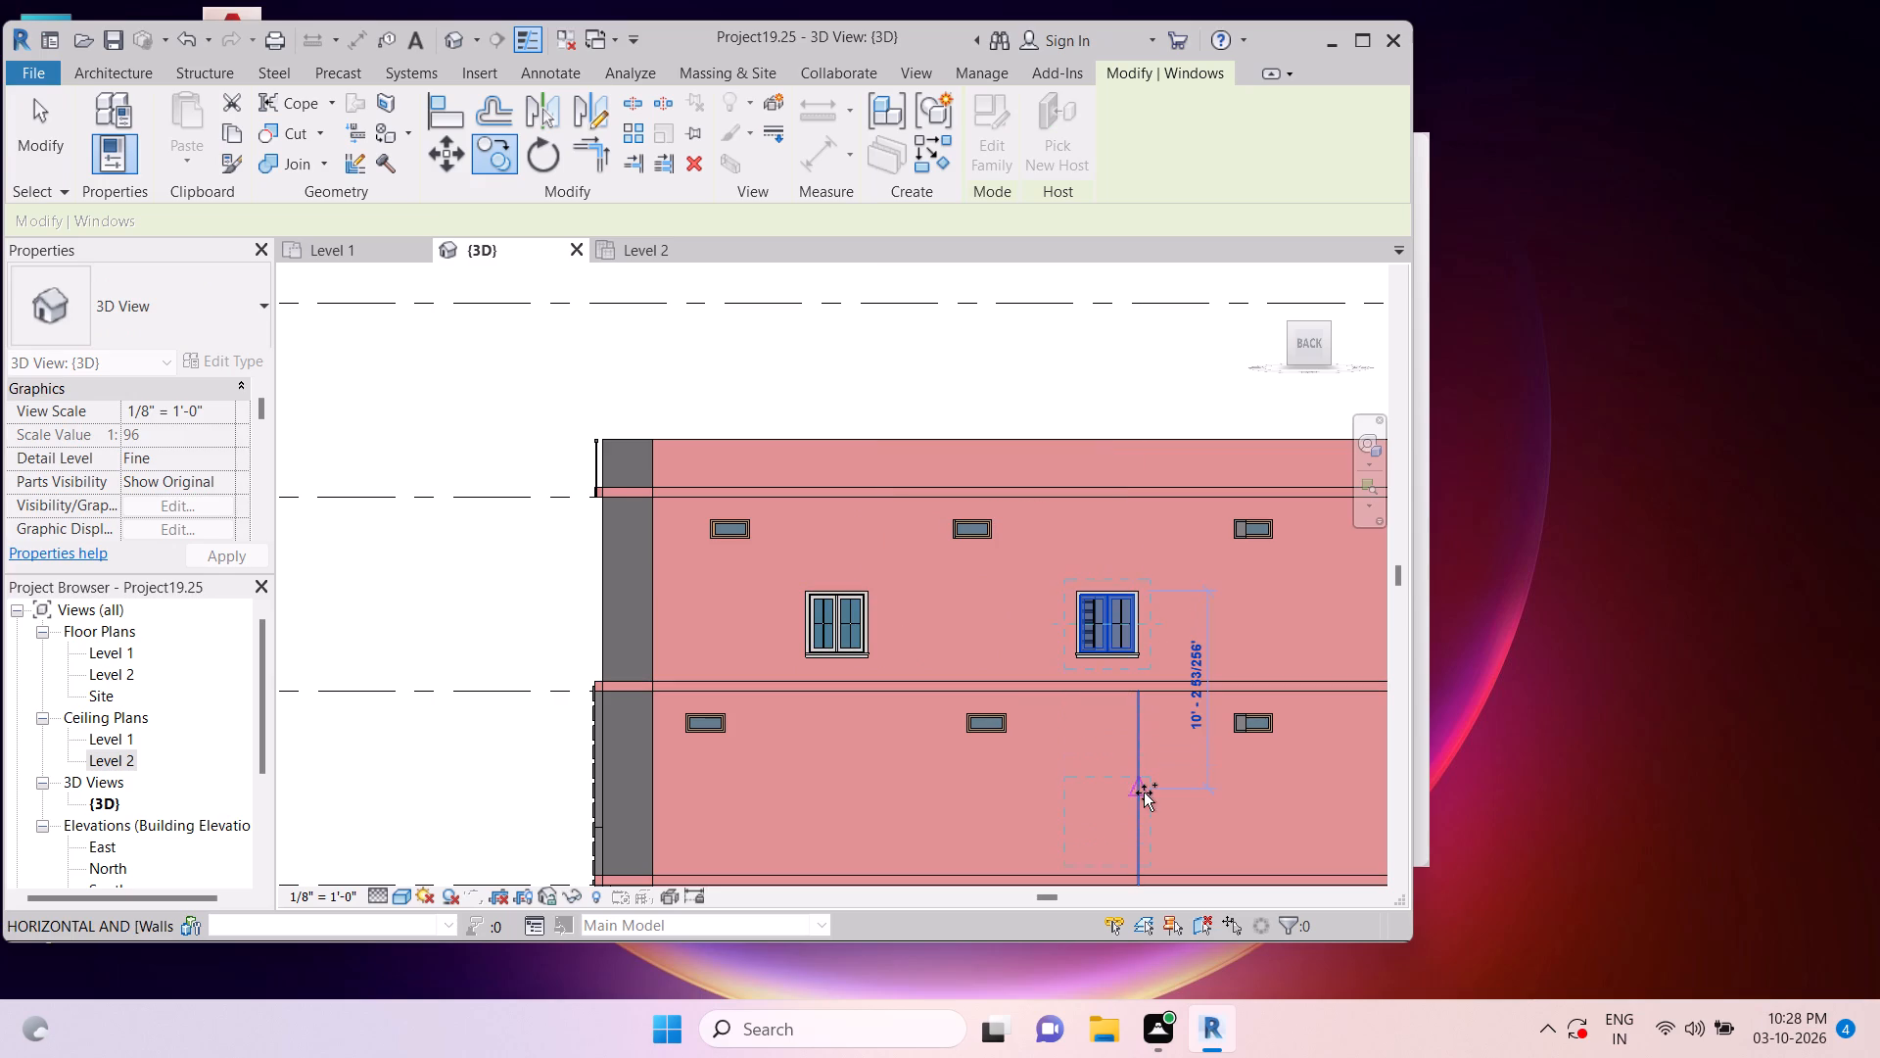
left_click(1146, 778)
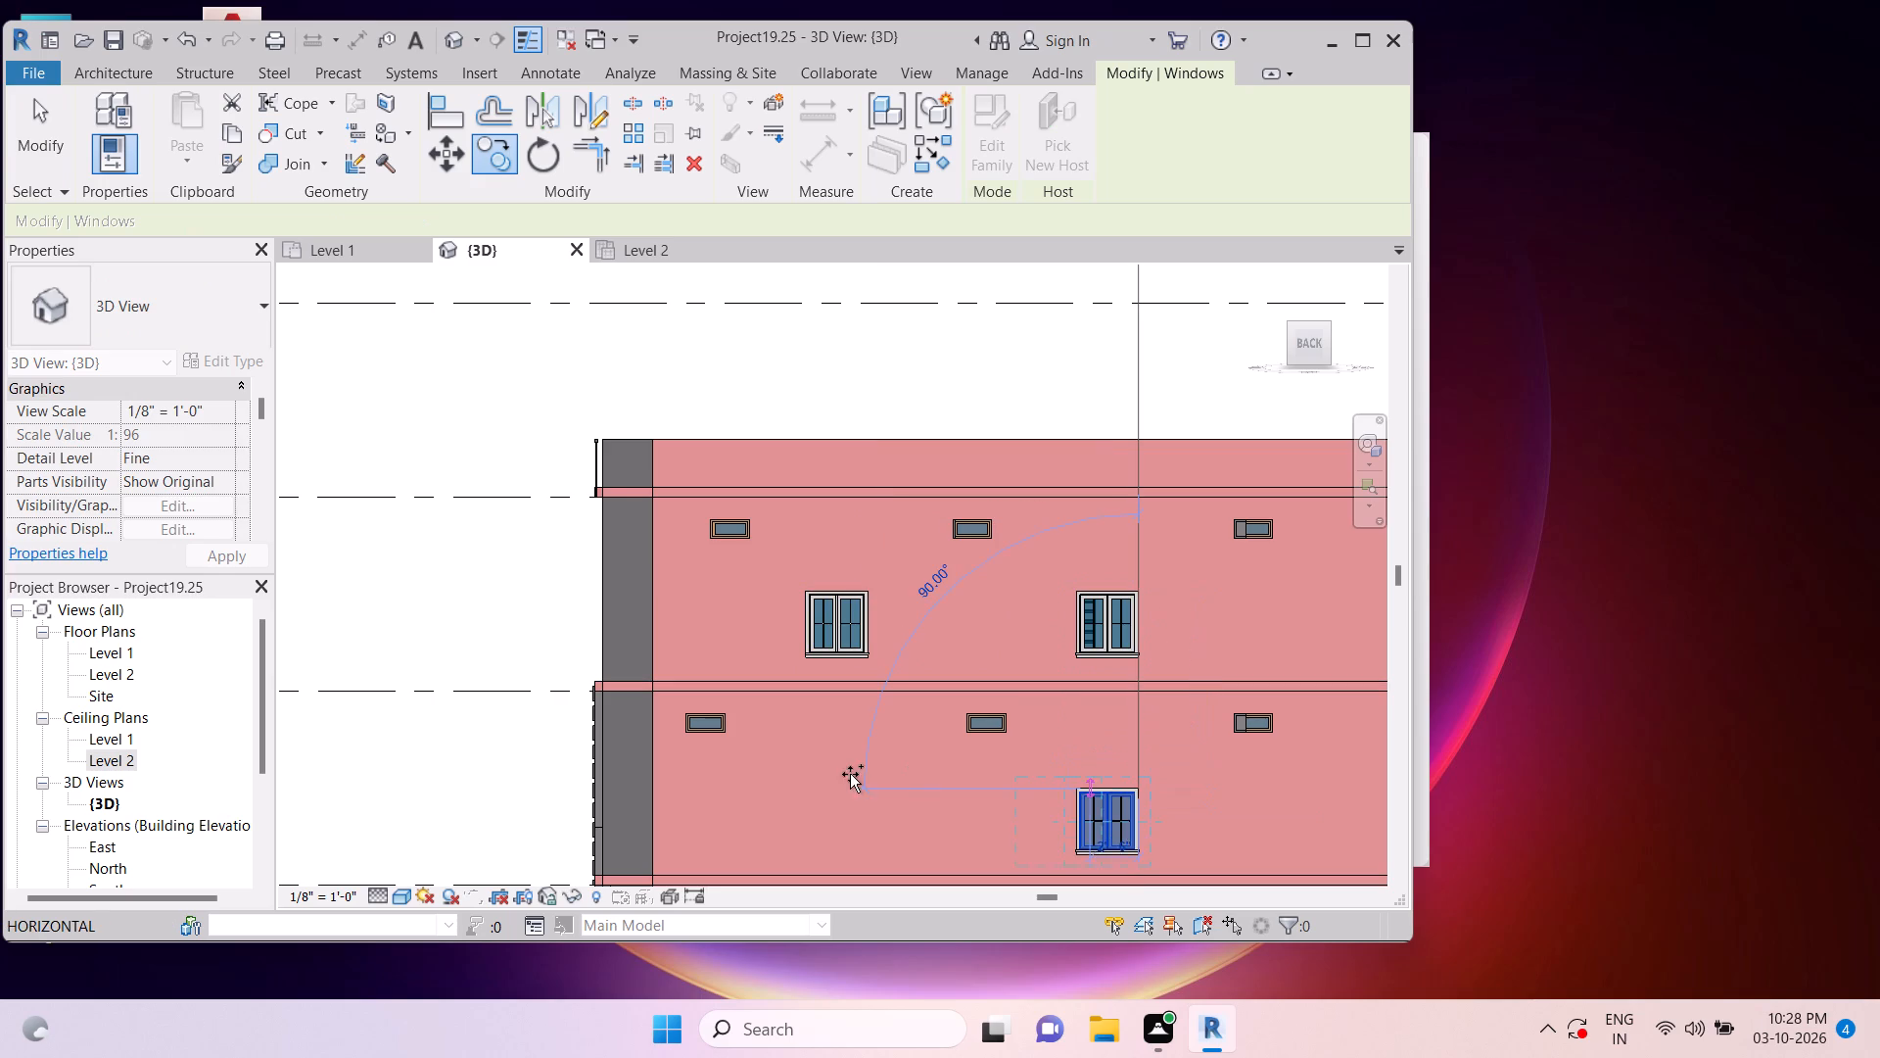
left_click(854, 790)
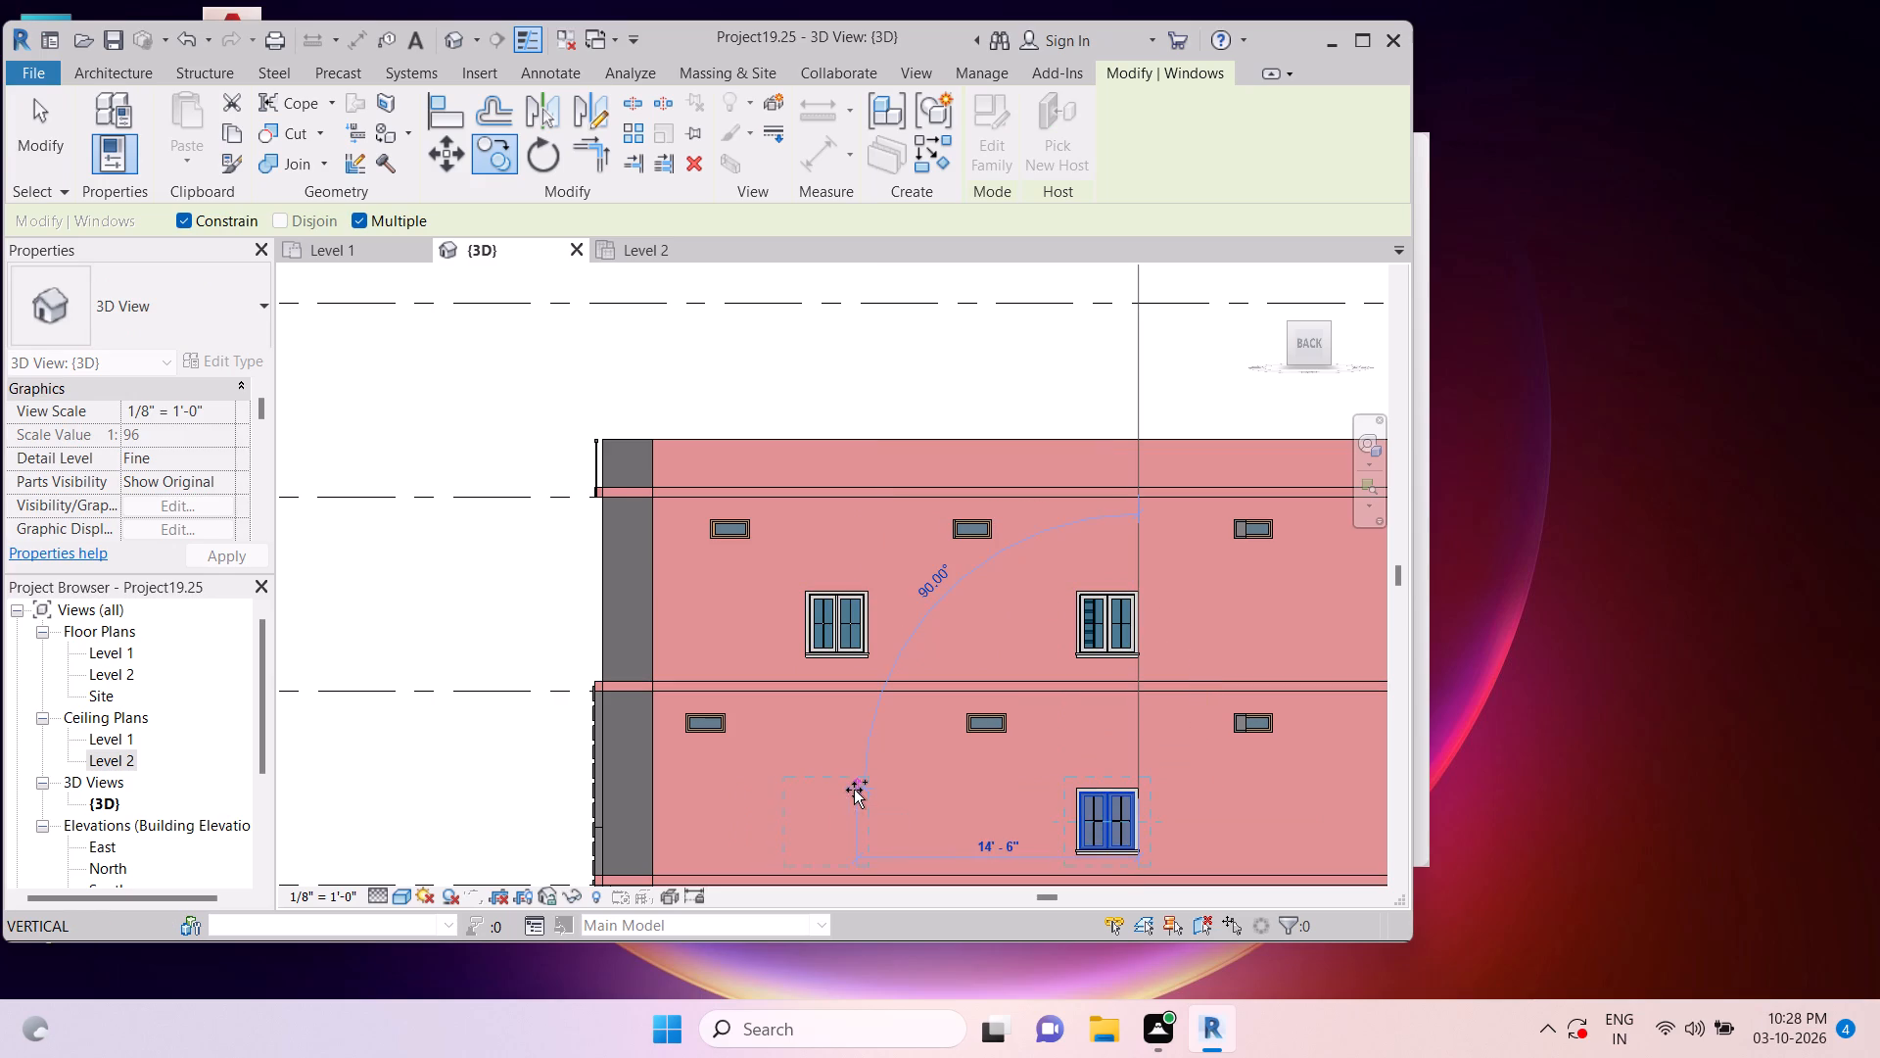
key("Escape")
key("Escape")
key("Escape")
Examine the window rows on the Back wall from oblique angles.
scroll(943, 522, "down", 3)
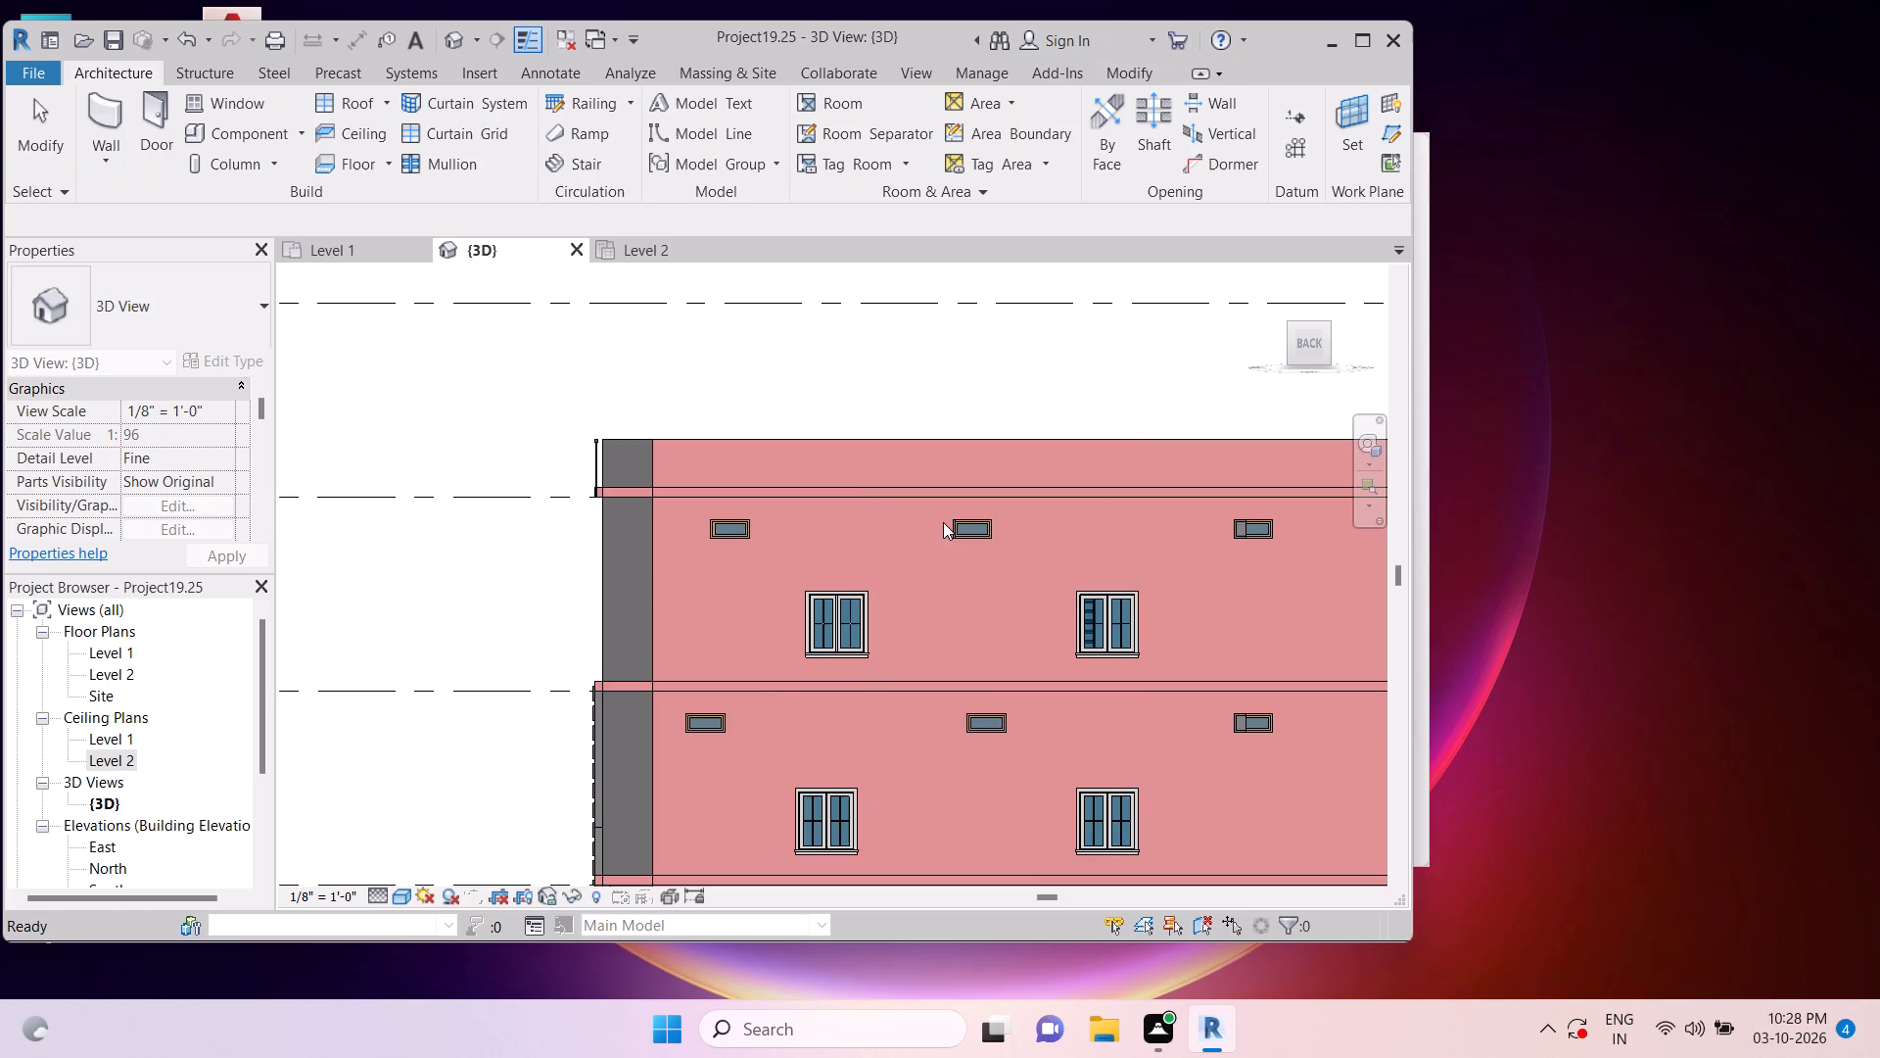
key("Escape")
scroll(989, 613, "down", 2)
middle_click_drag(1157, 830, 1225, 855, "shift")
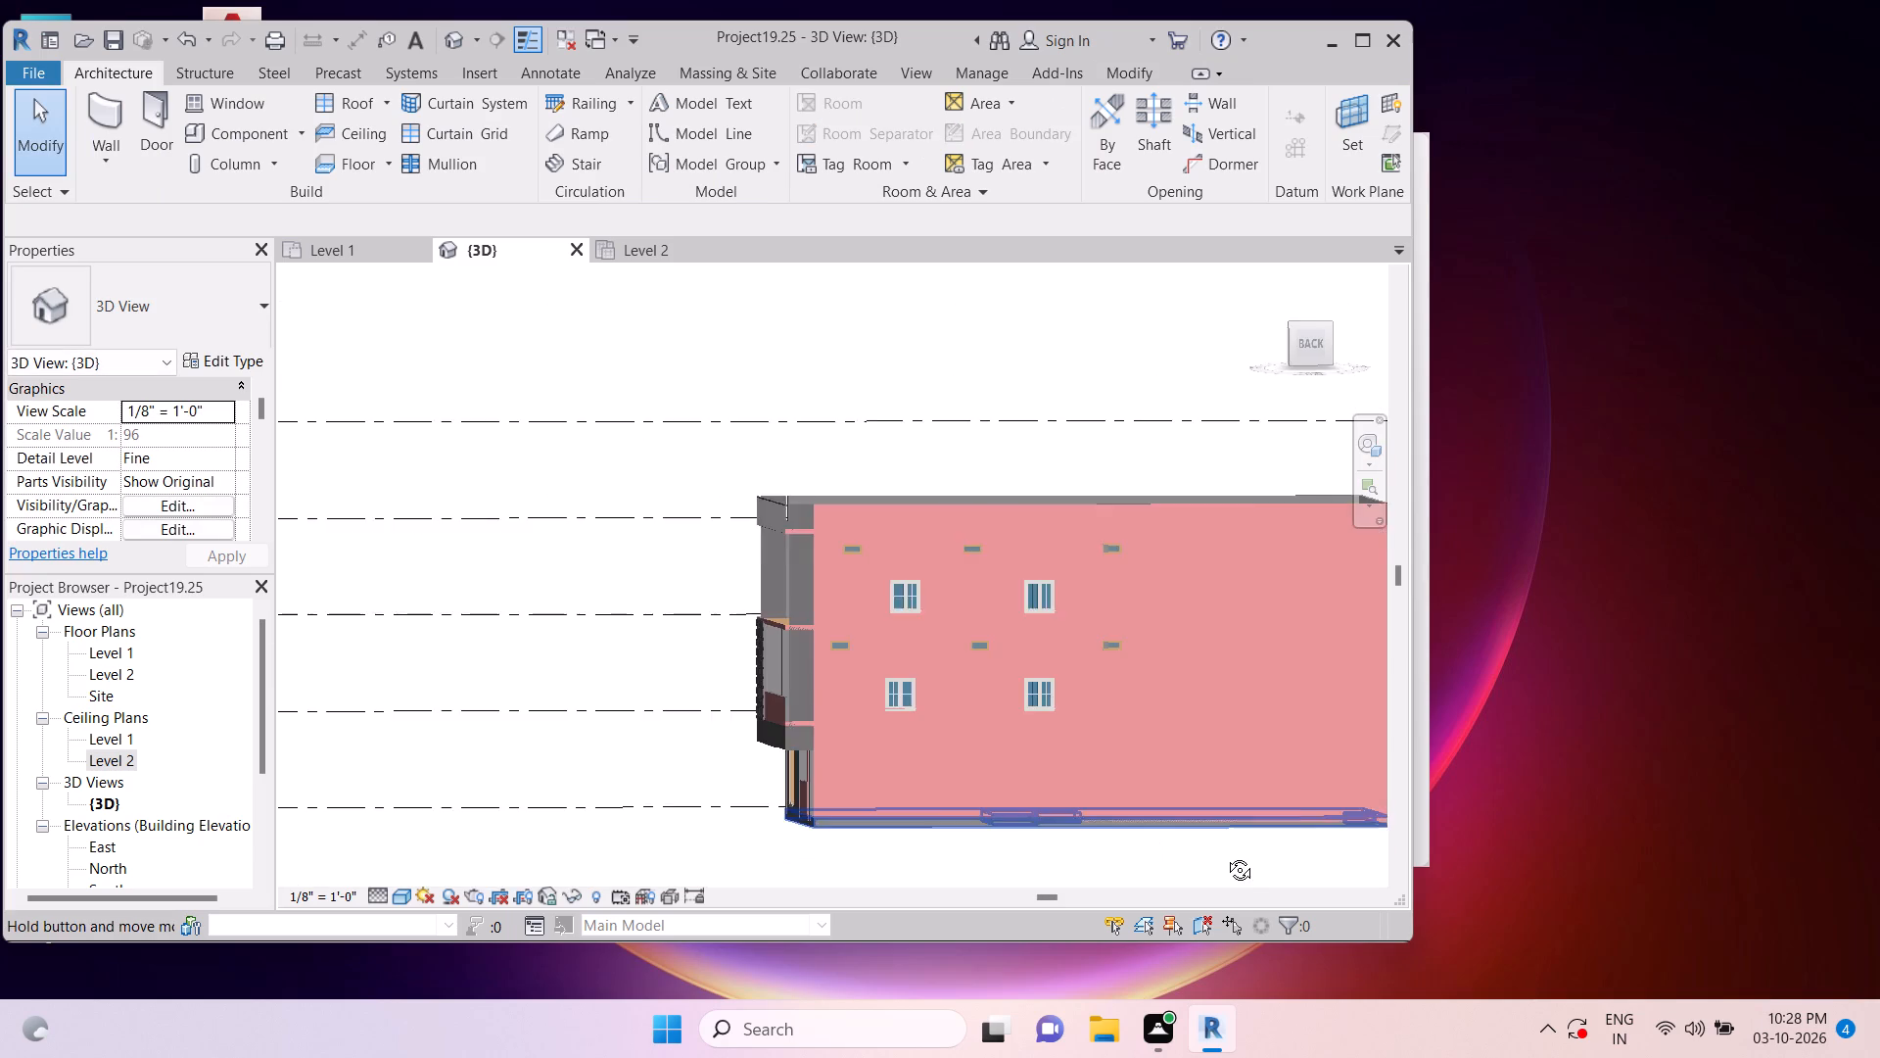
middle_click_drag(1225, 855, 1190, 759, "shift")
key("Escape")
key("Escape")
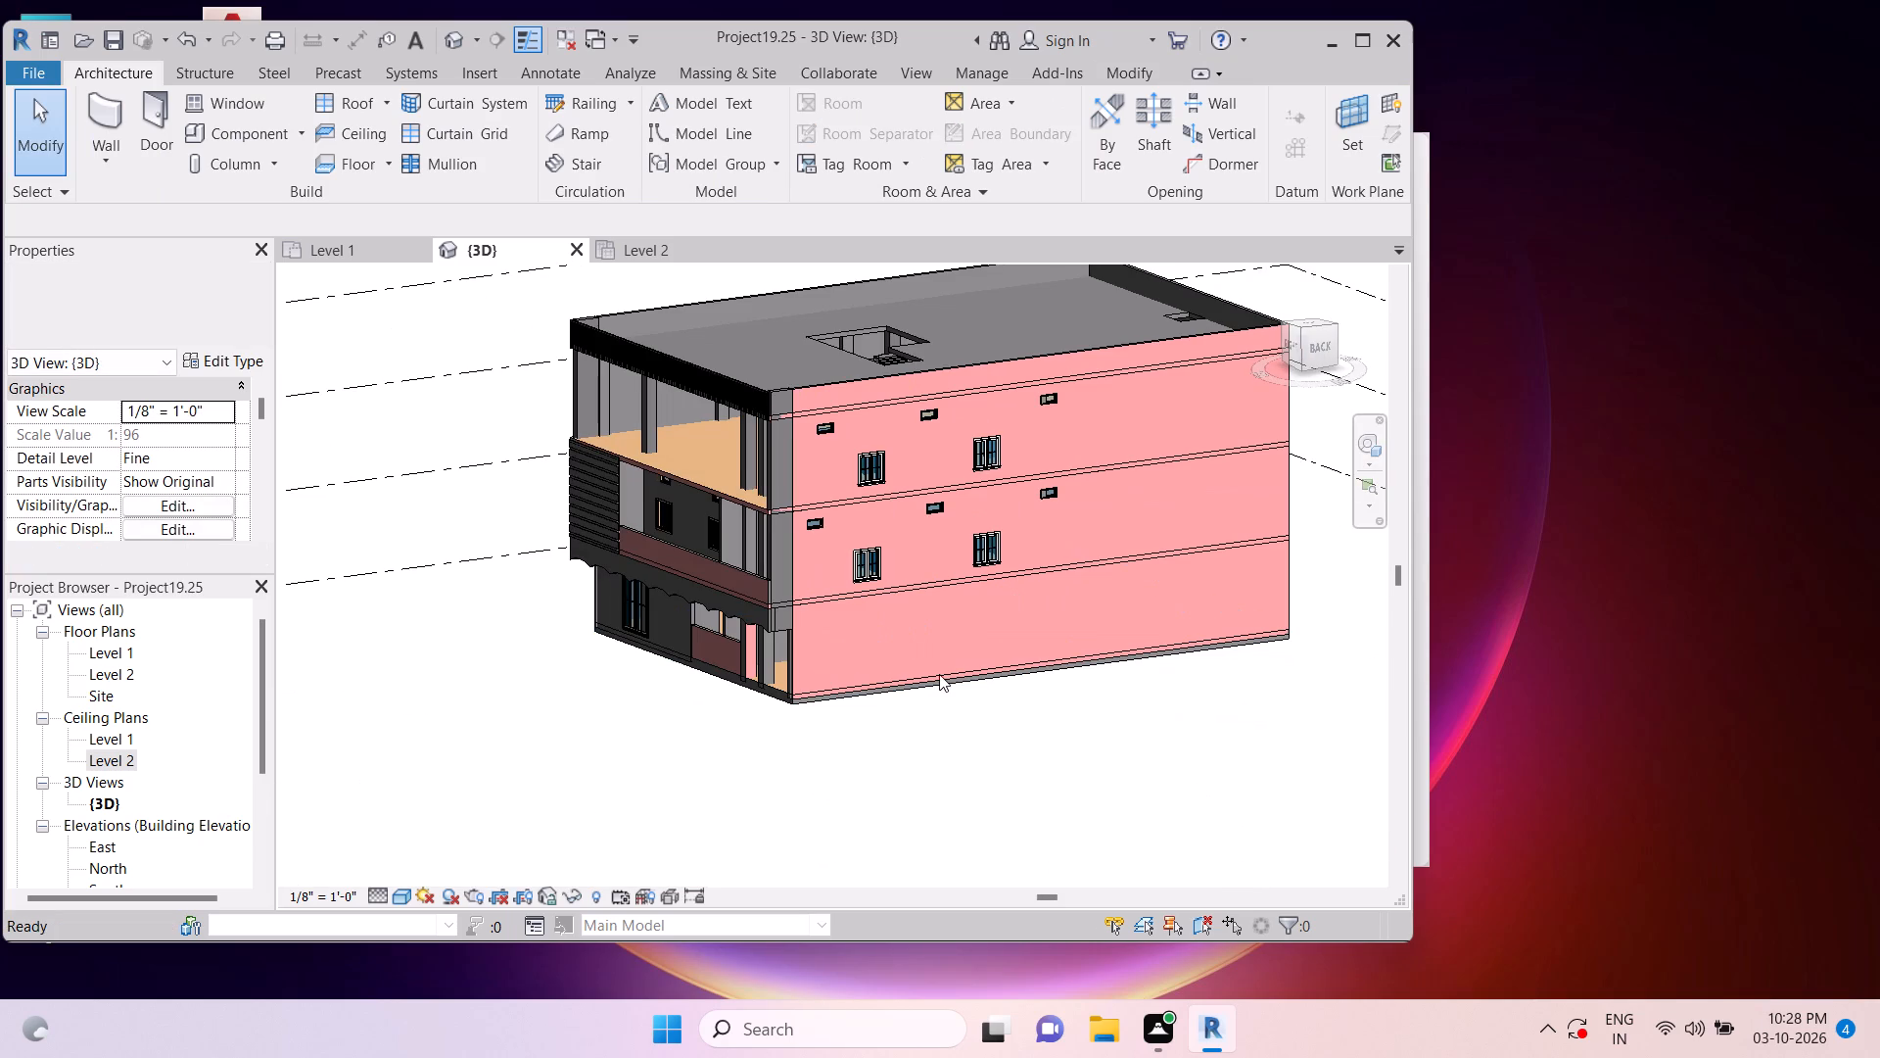
middle_click_drag(947, 697, 996, 706, "shift")
middle_click_drag(1243, 776, 1095, 750, "shift")
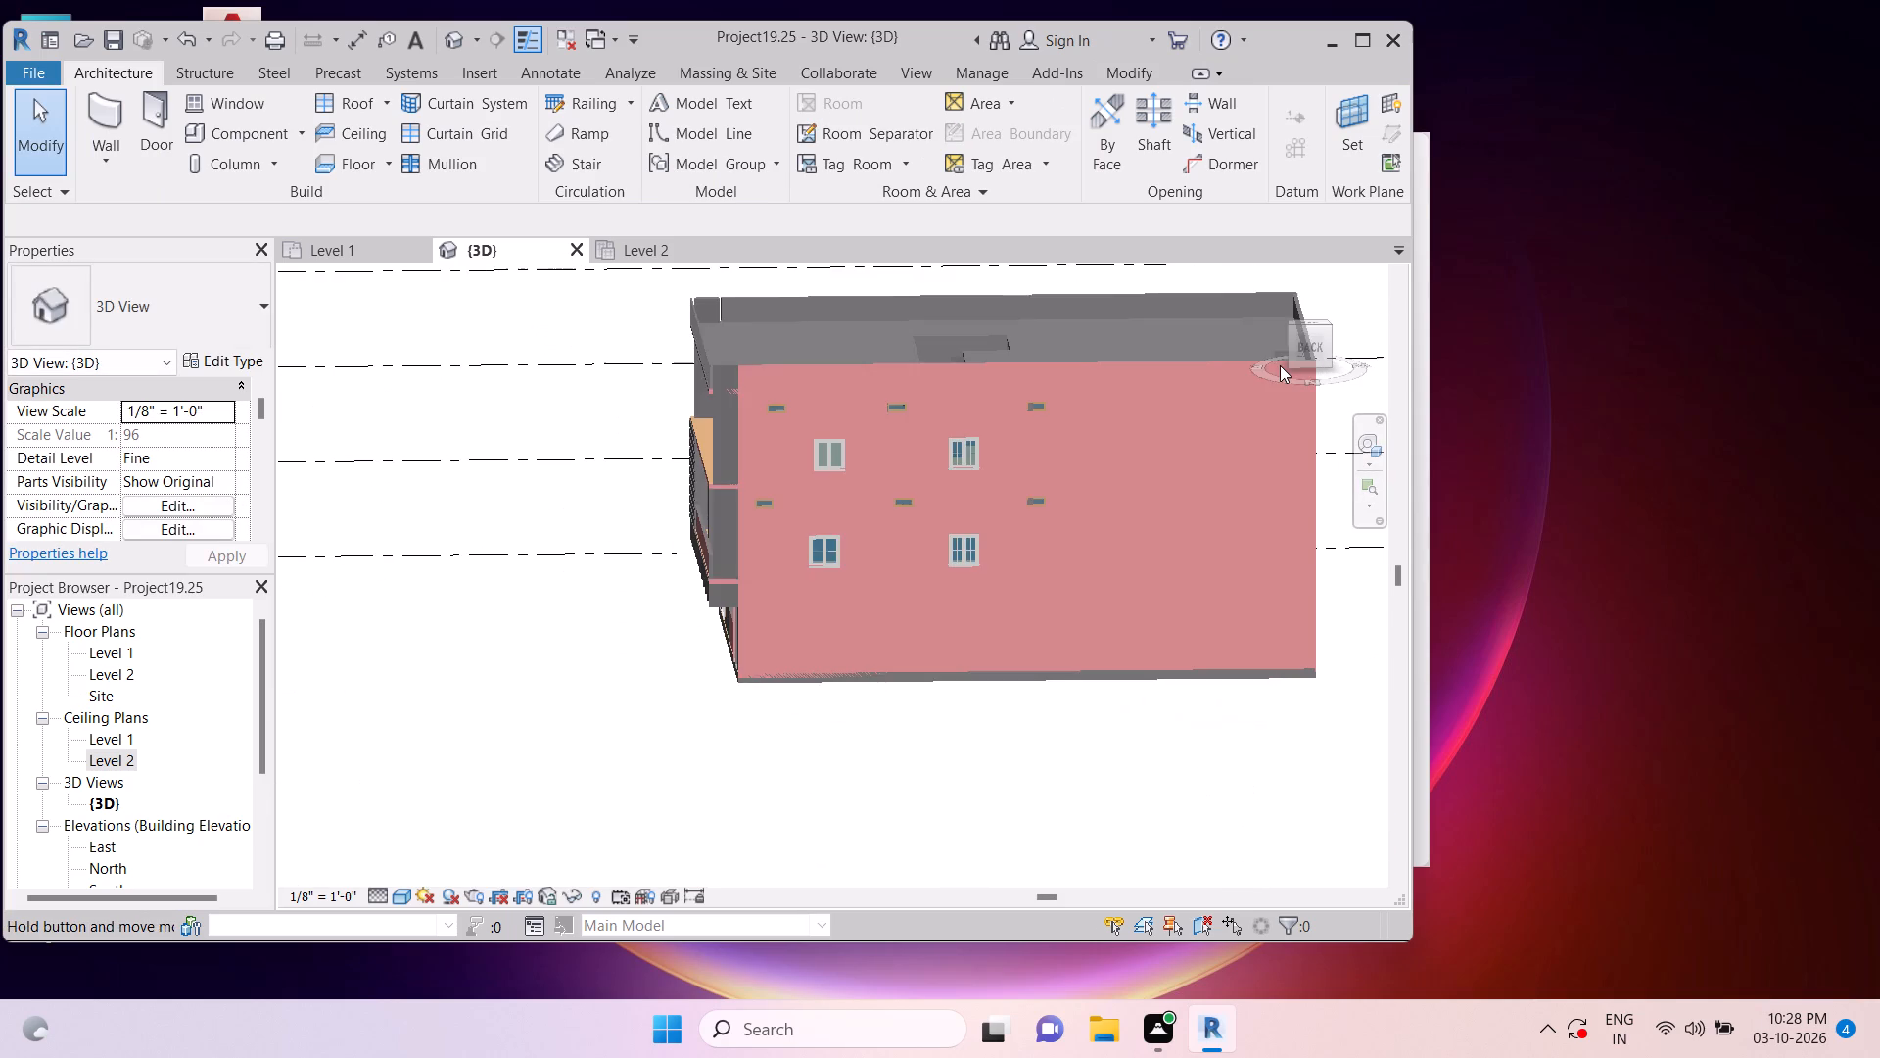
In the Back view, copy the third top-storey fixed window about 11' 6" farther along the wall and again another 11' beyond.
left_click(1311, 340)
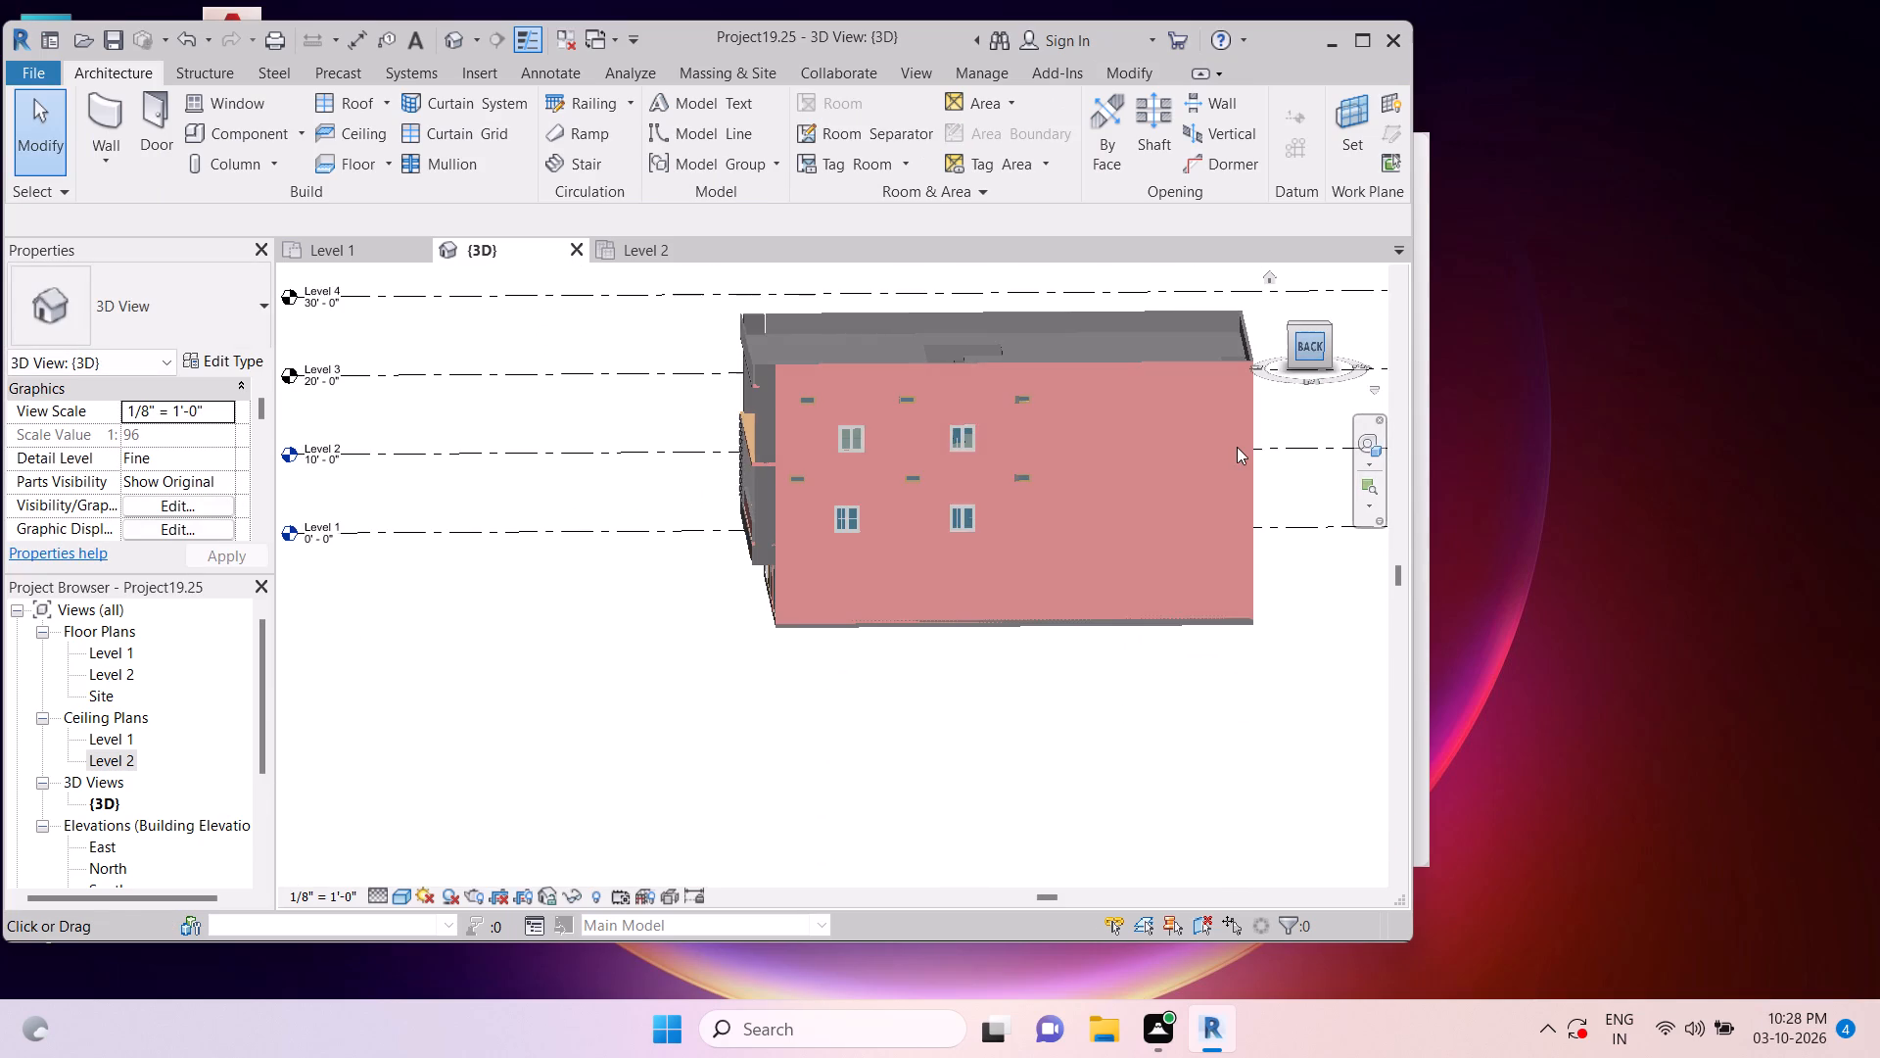
scroll(864, 605, "up", 2)
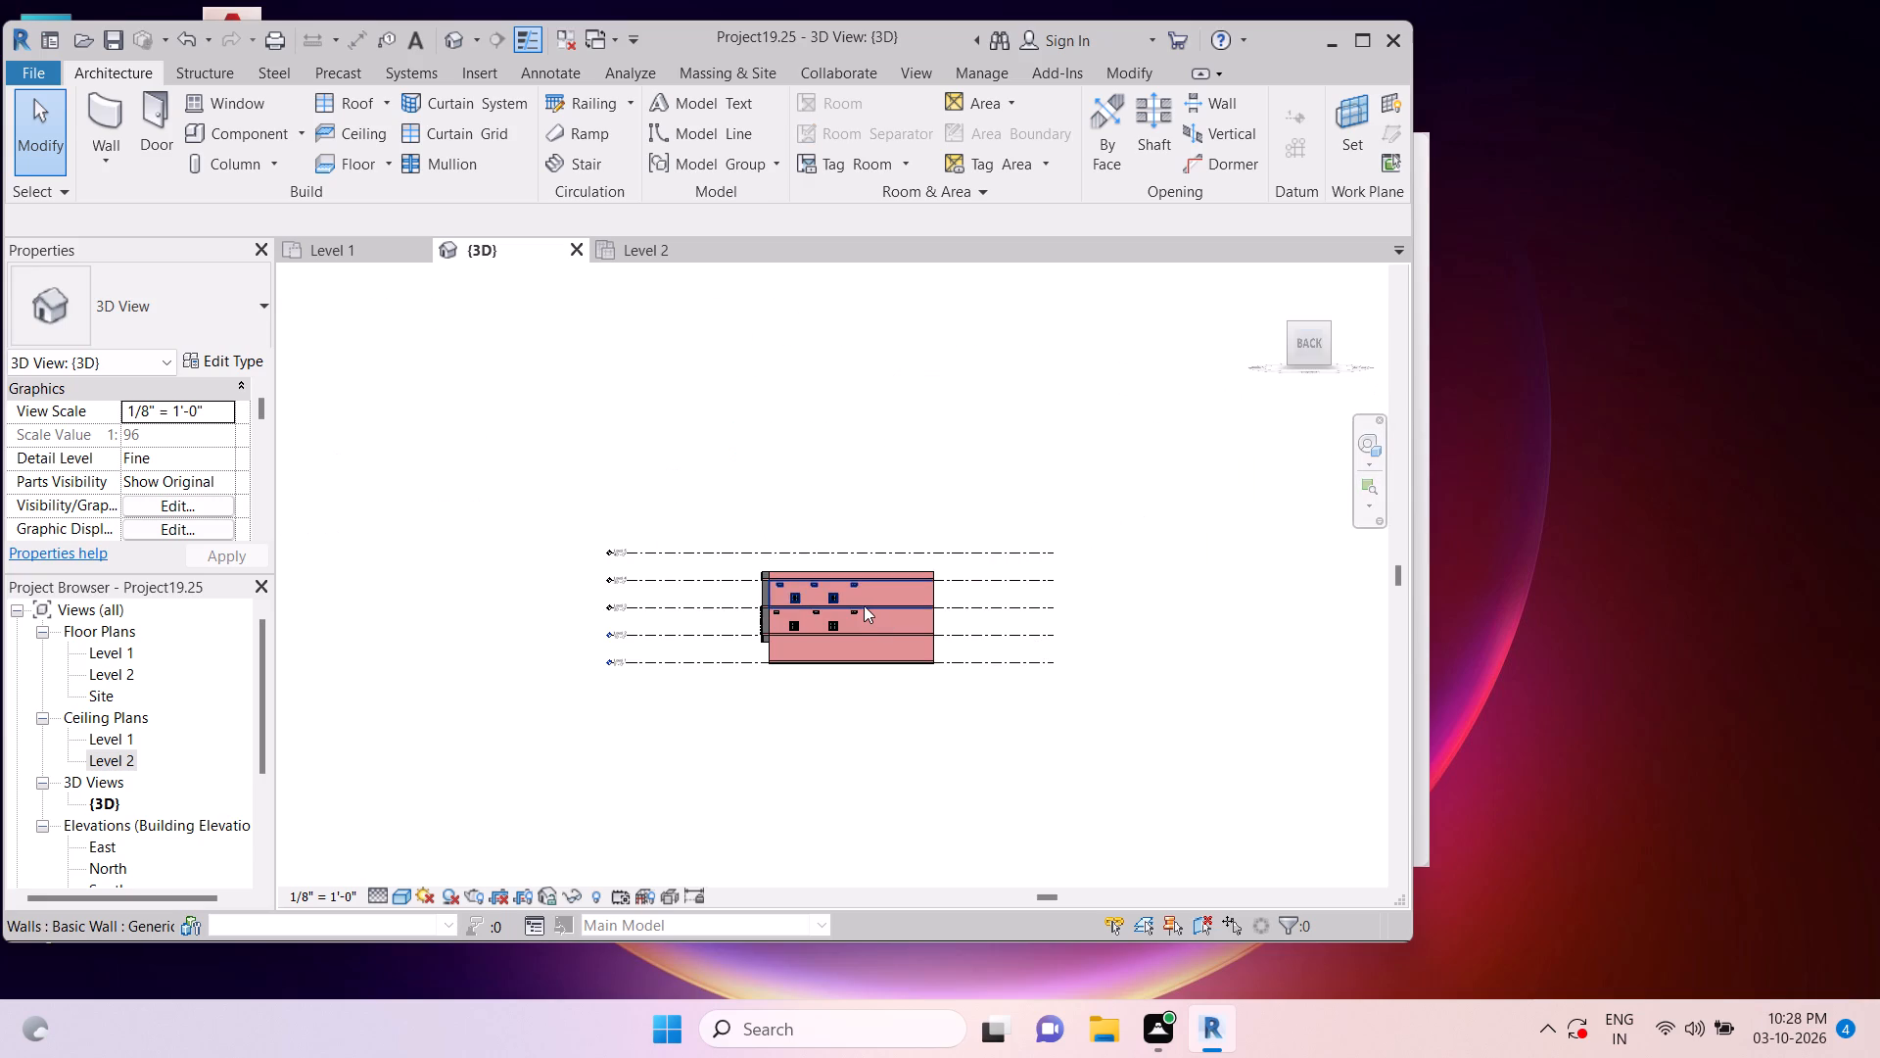
scroll(864, 605, "up", 9)
key("Escape")
key("Escape")
left_click(835, 519)
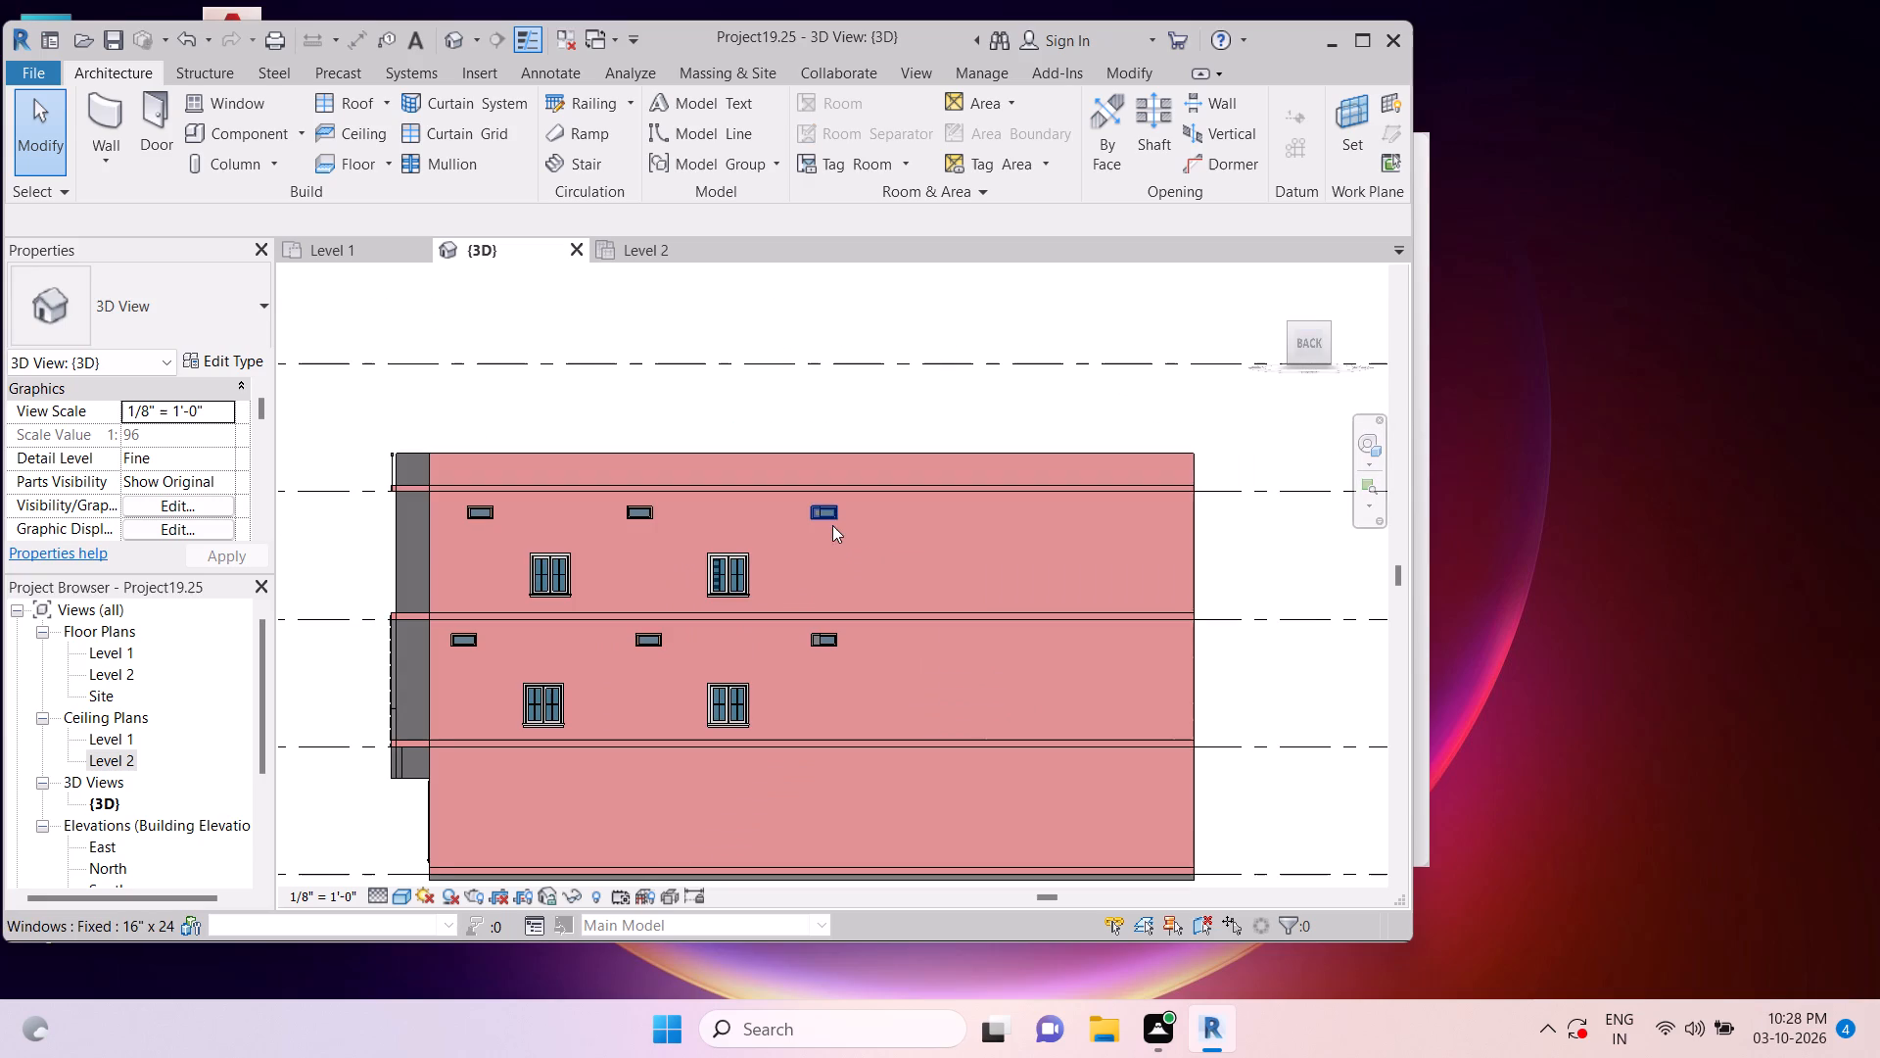
left_click(504, 148)
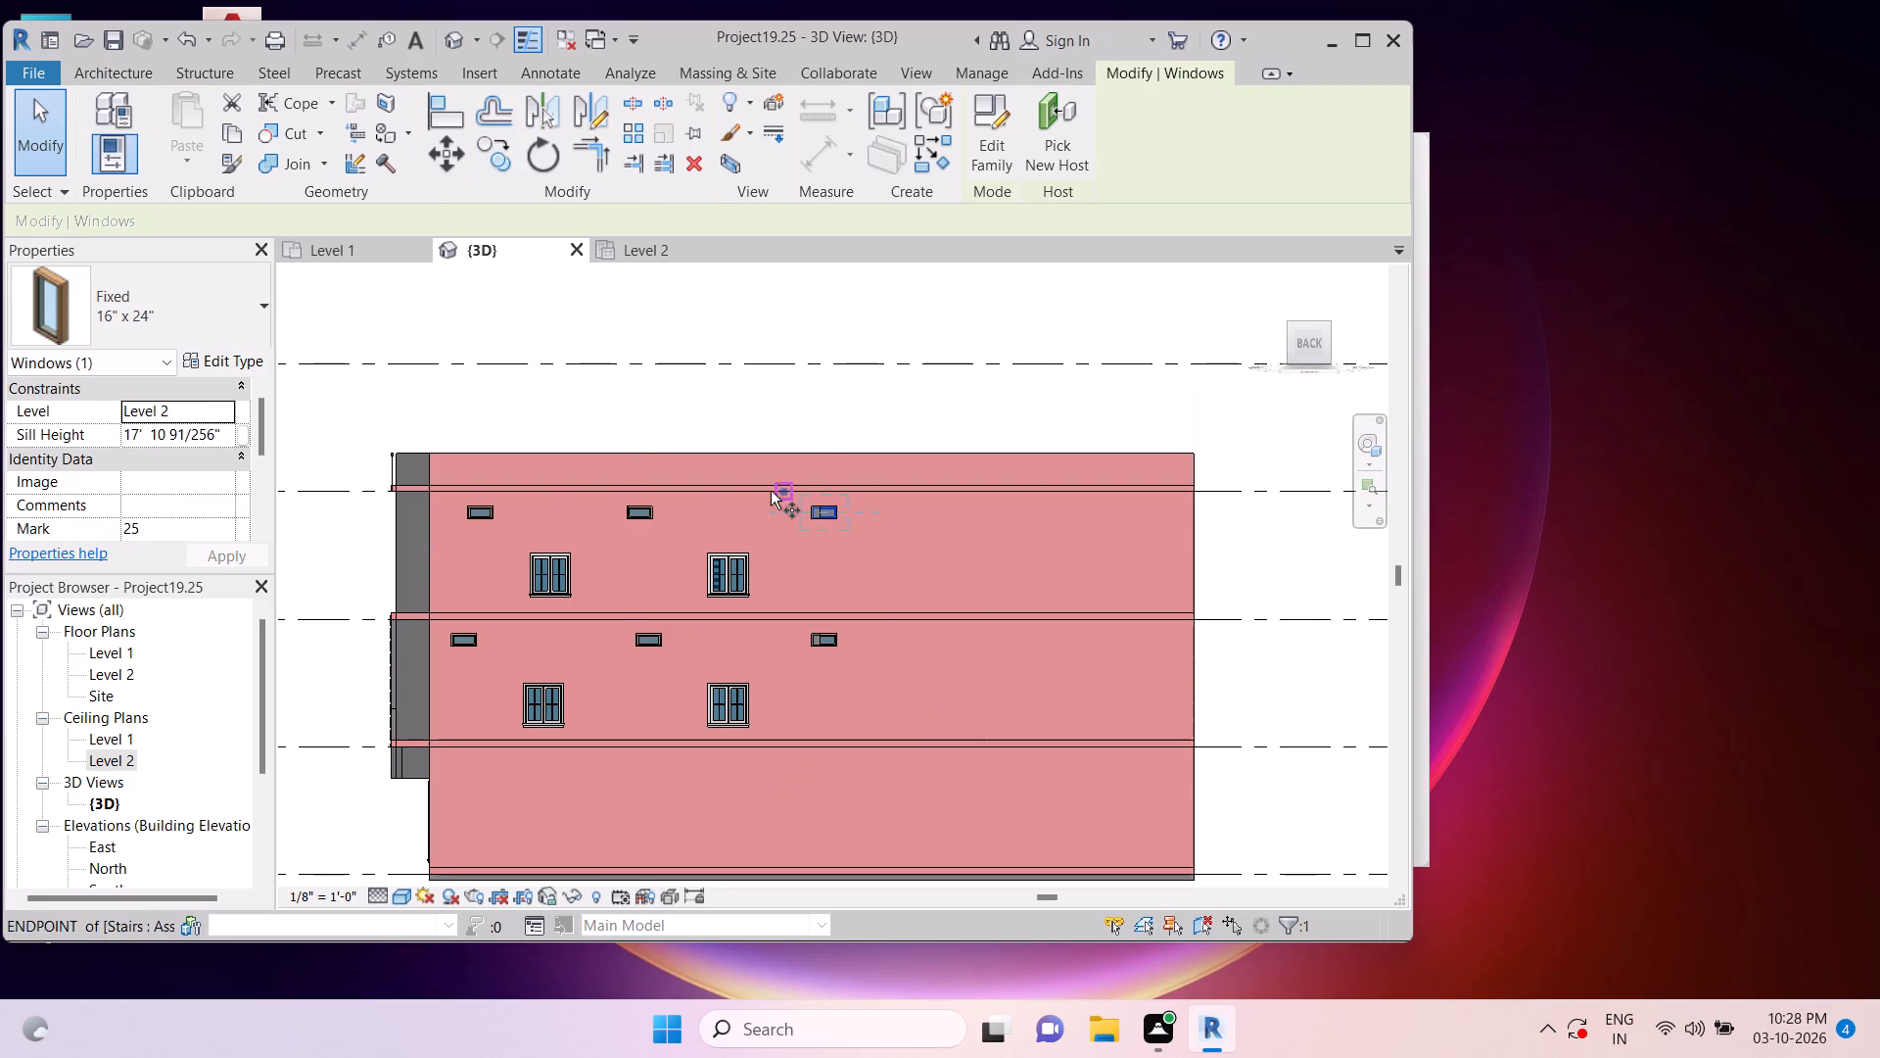
scroll(825, 508, "up", 8)
left_click(821, 504)
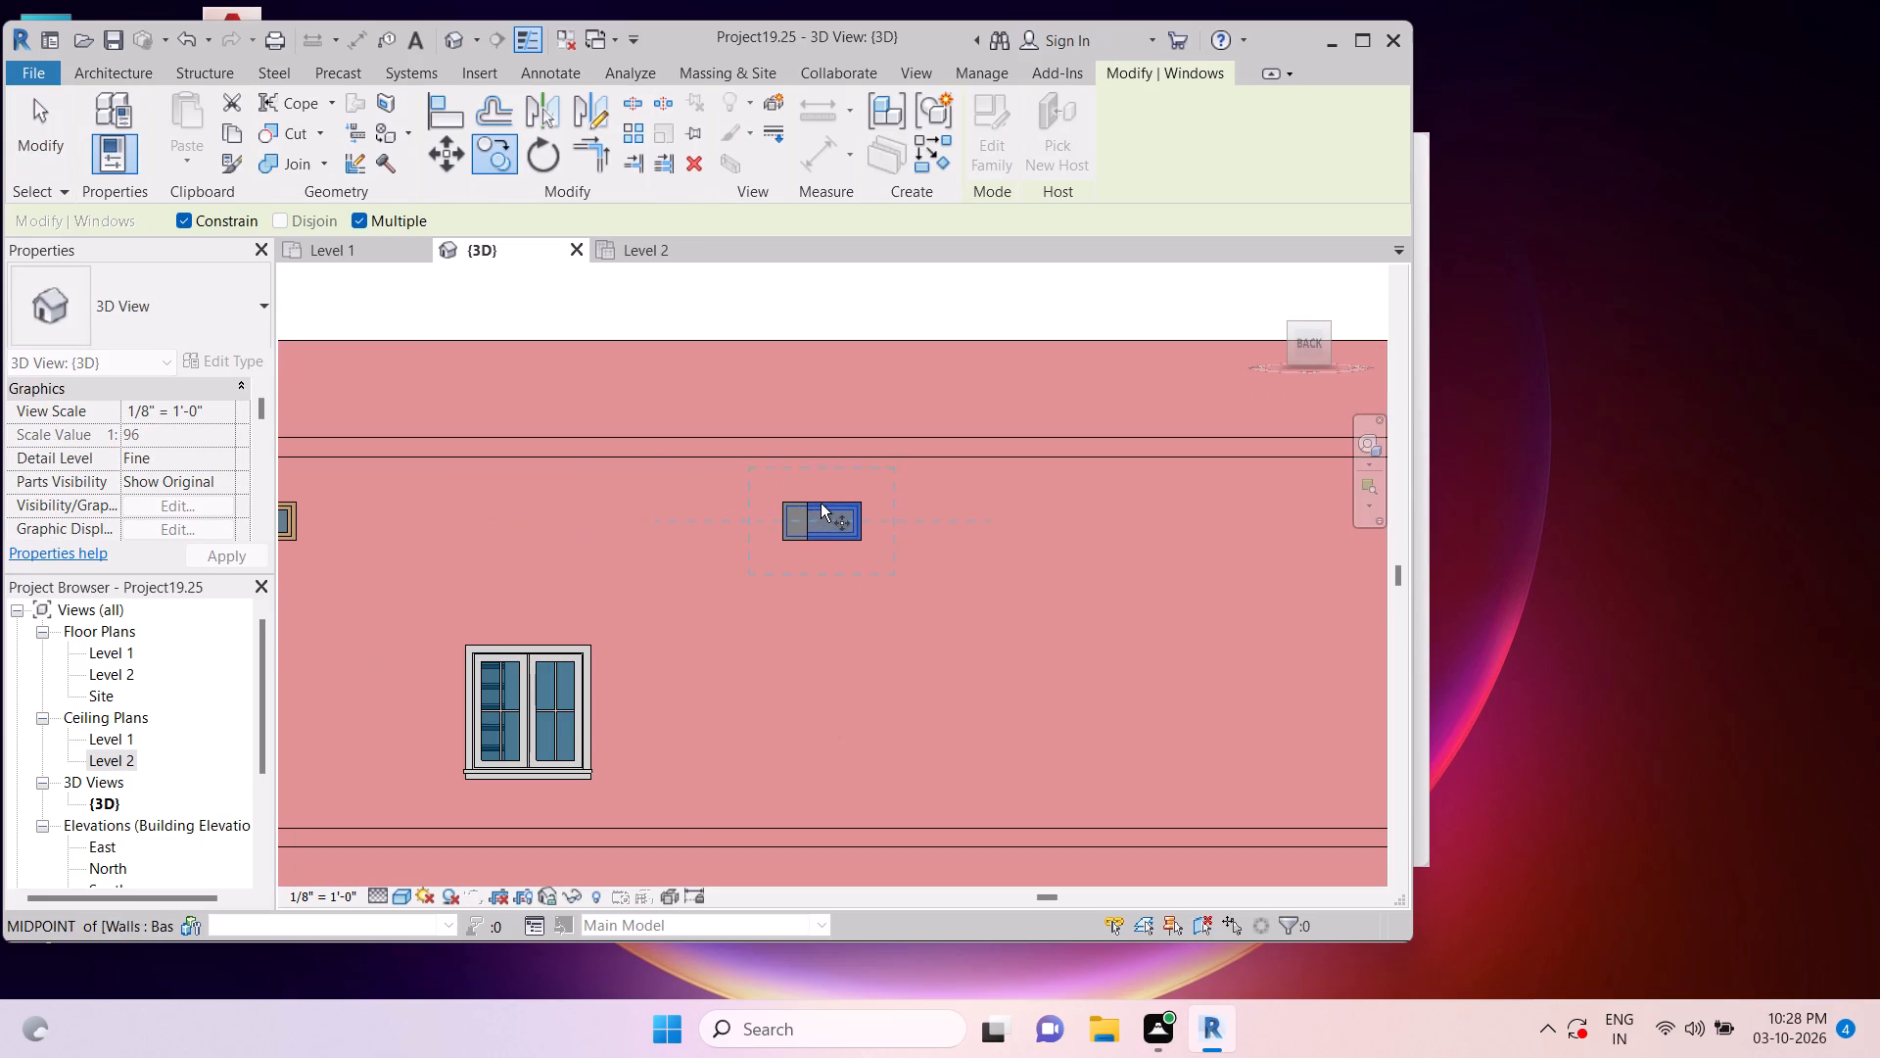
scroll(821, 504, "down", 4)
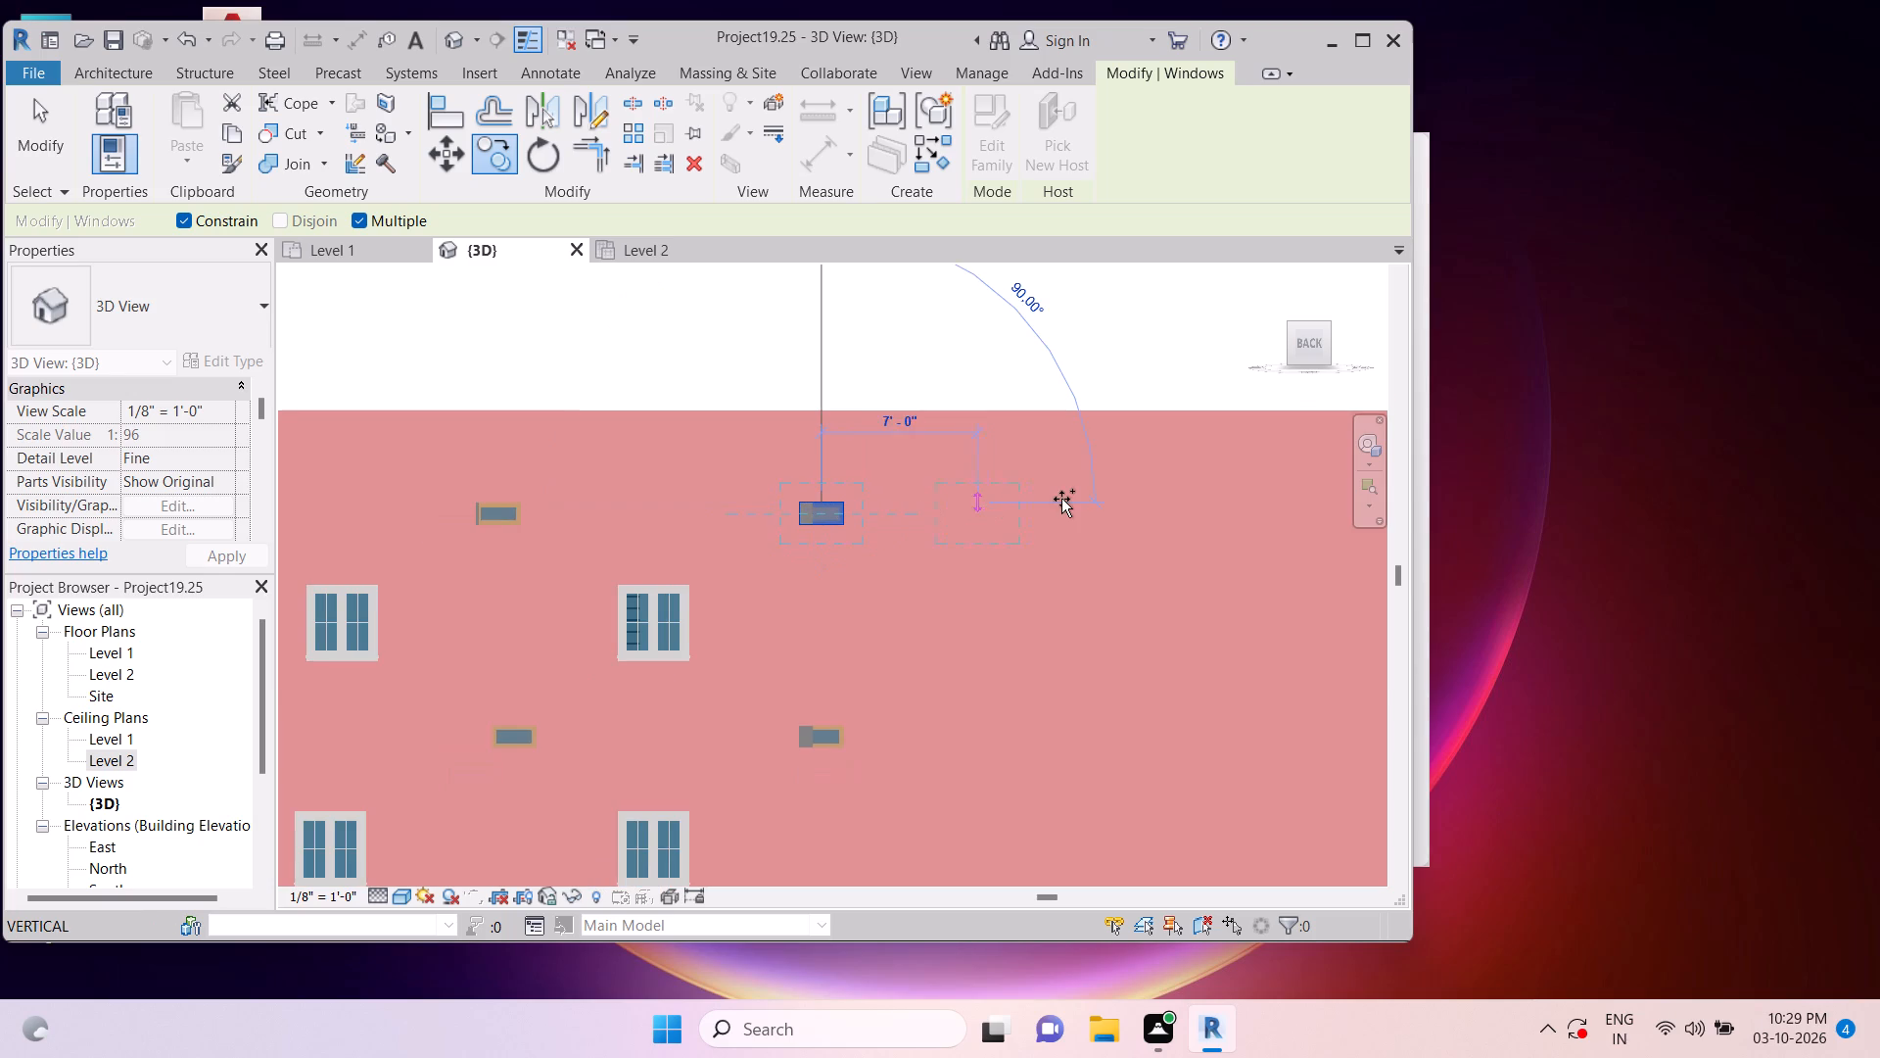
left_click(1077, 494)
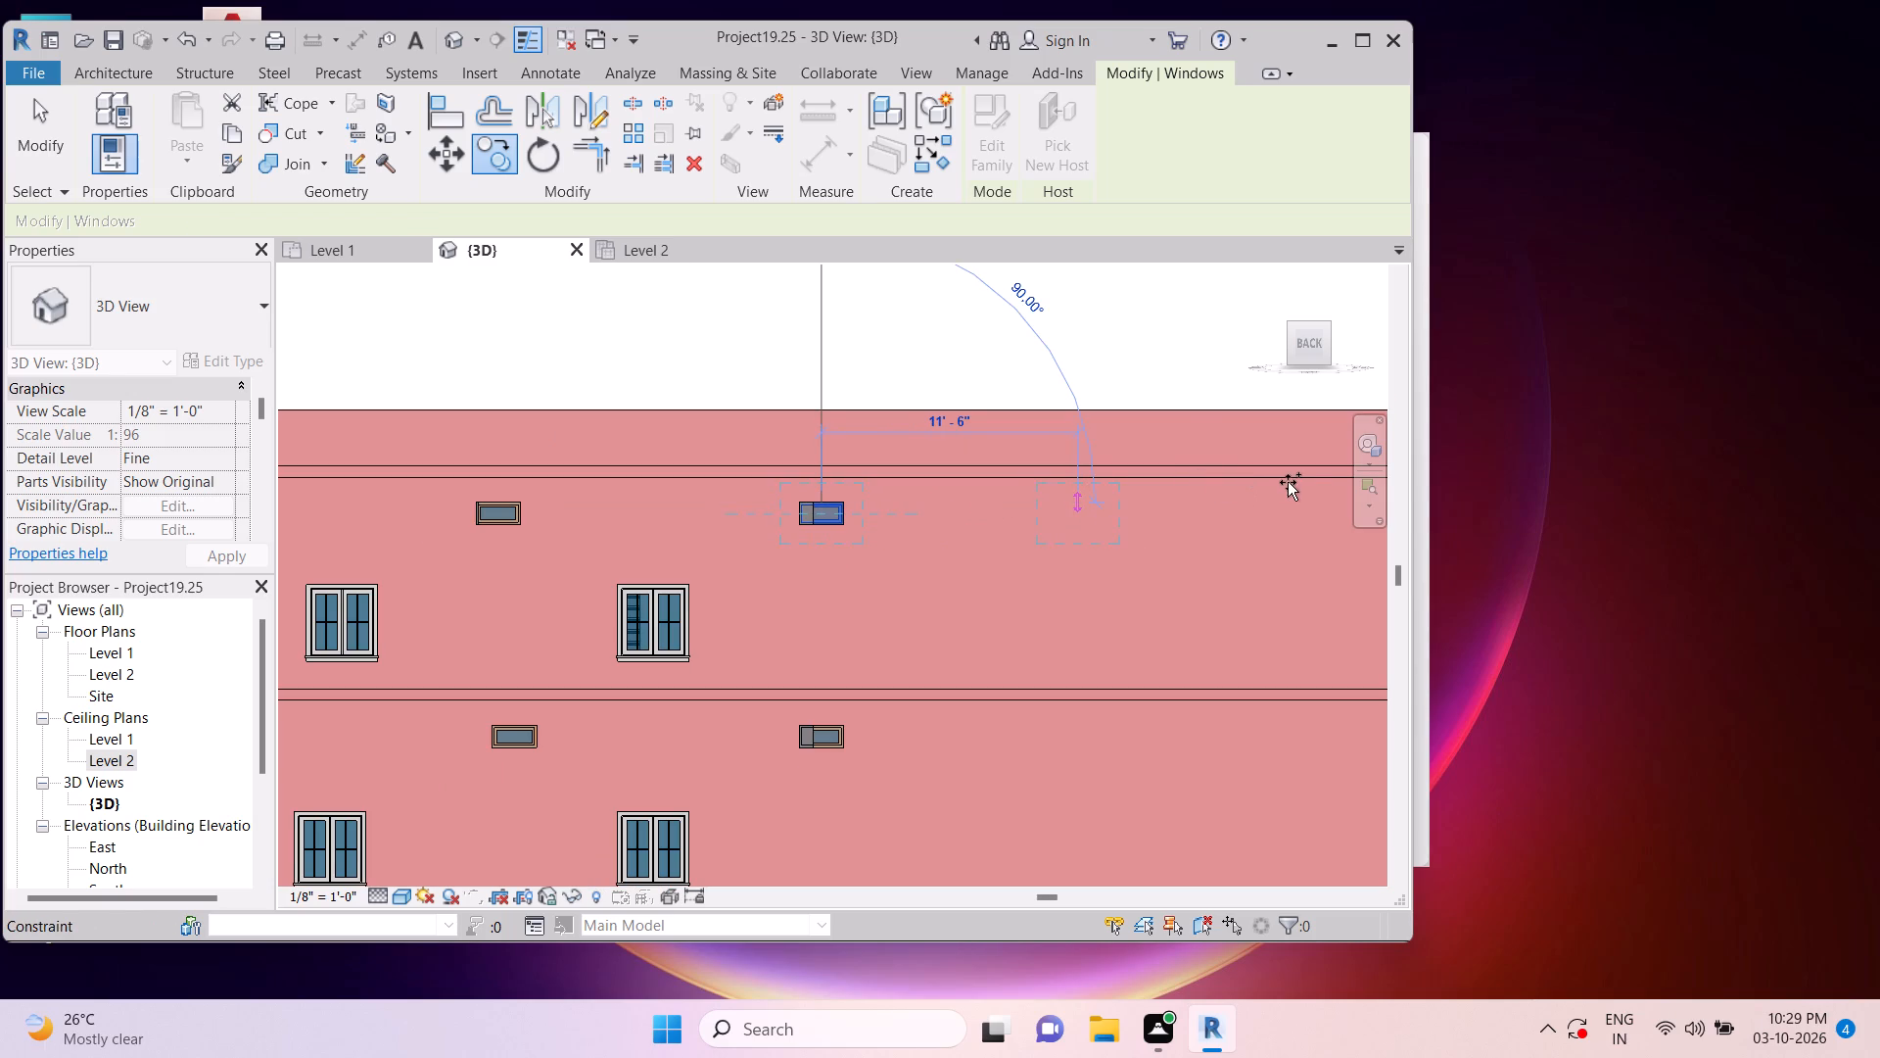
left_click(1328, 478)
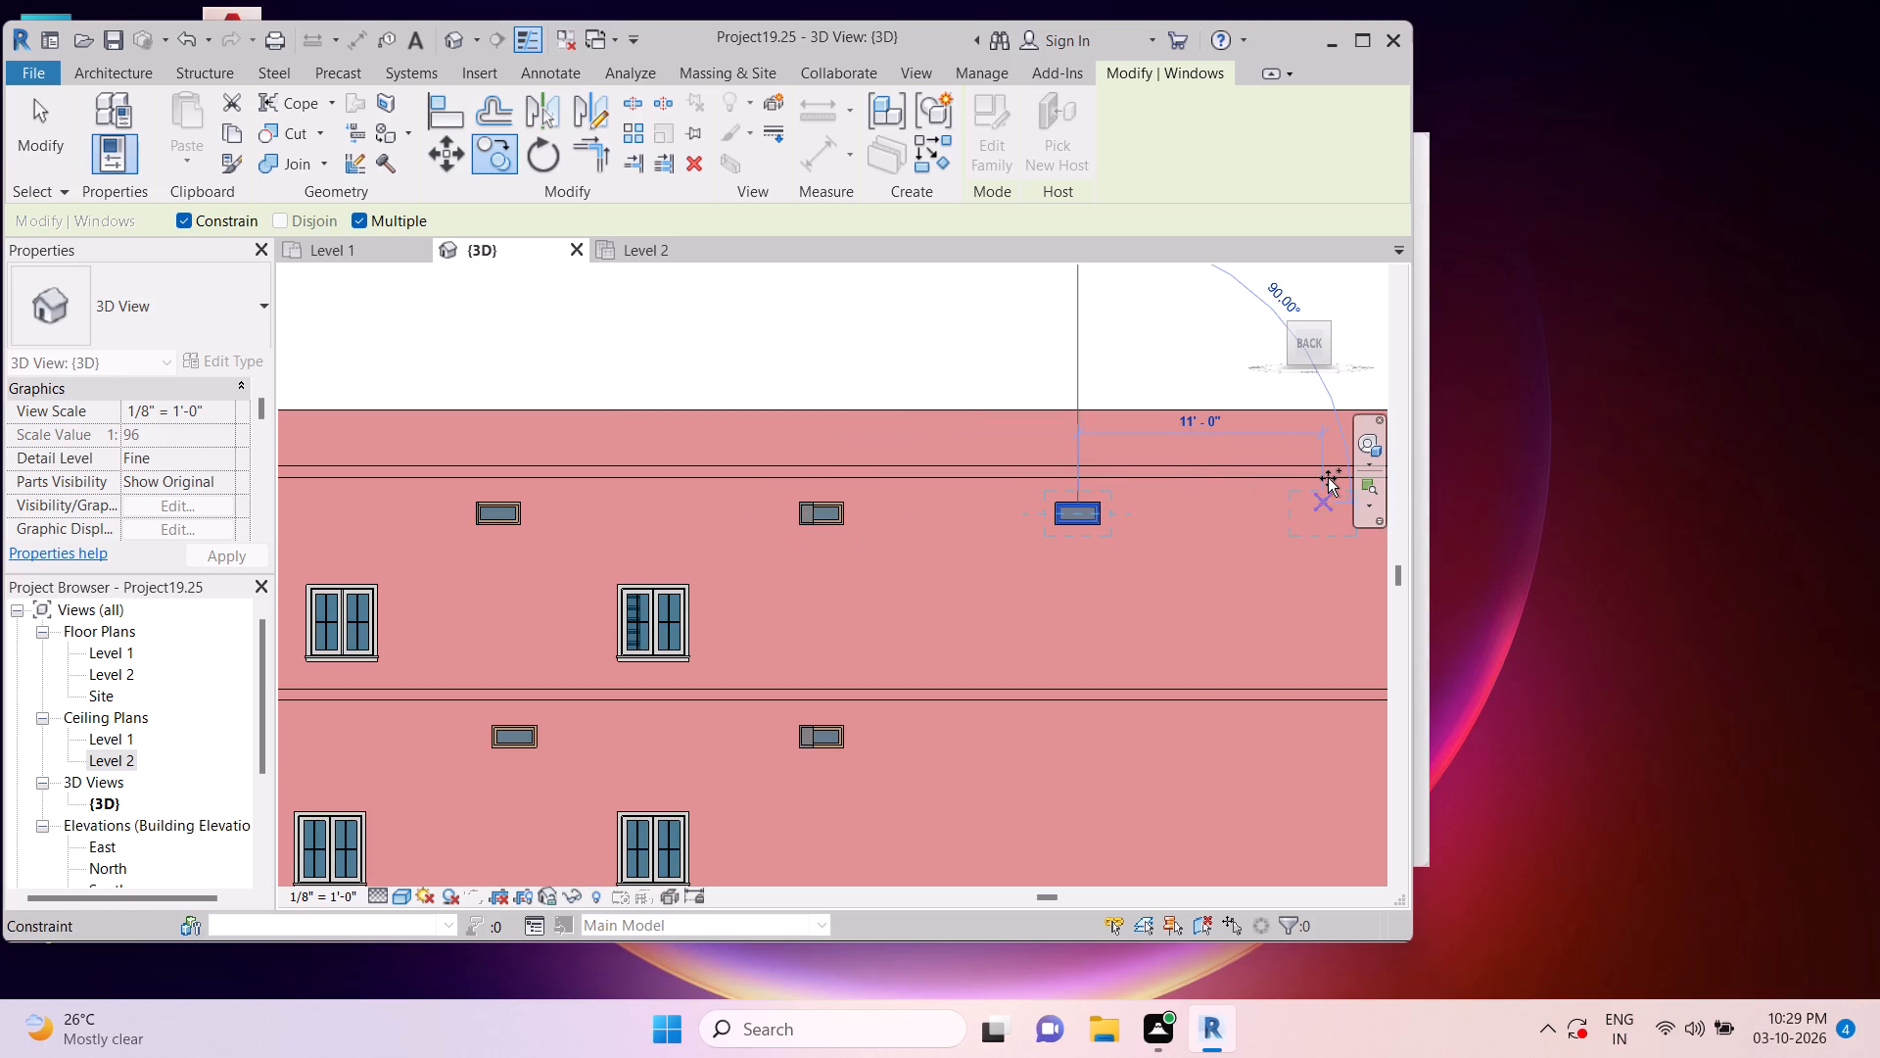
key("Escape")
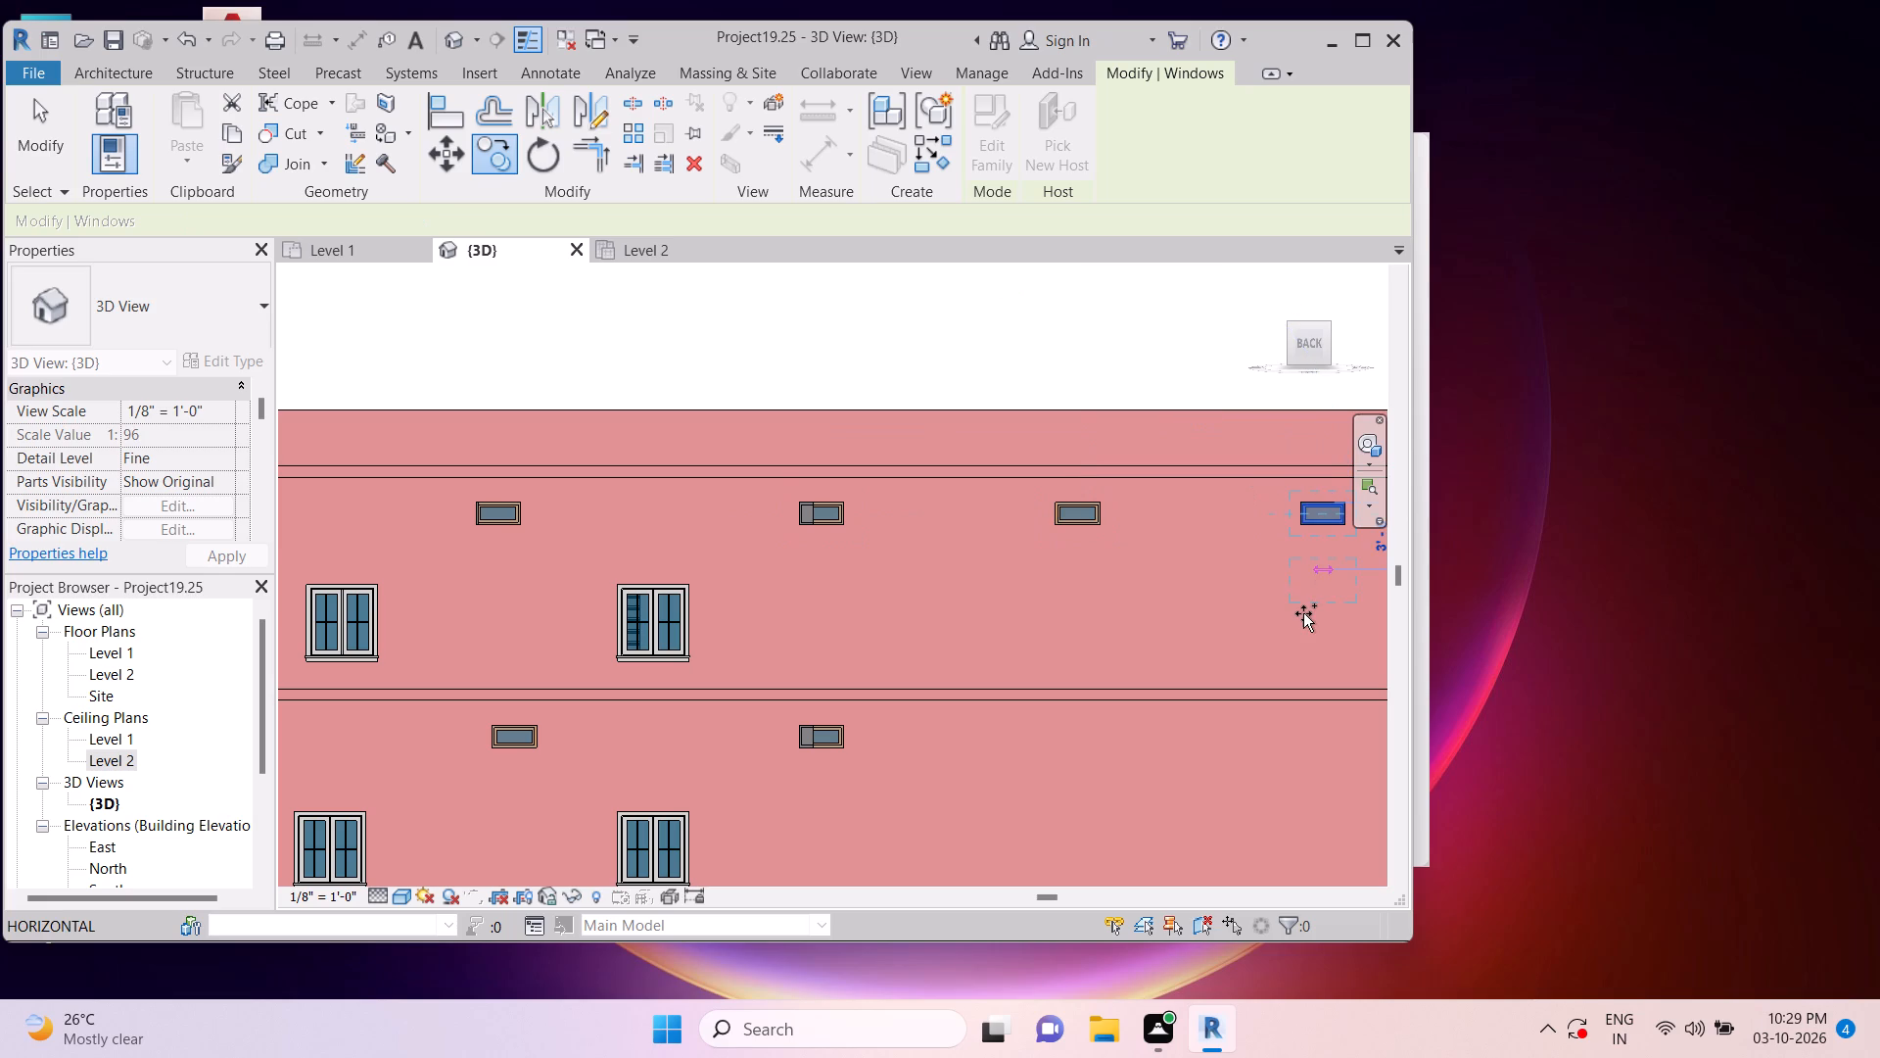
key("Escape")
key("Escape")
key("Escape")
End the window copying and close the notification pop-up covering the 3D view.
scroll(808, 505, "up", 10)
key("Escape")
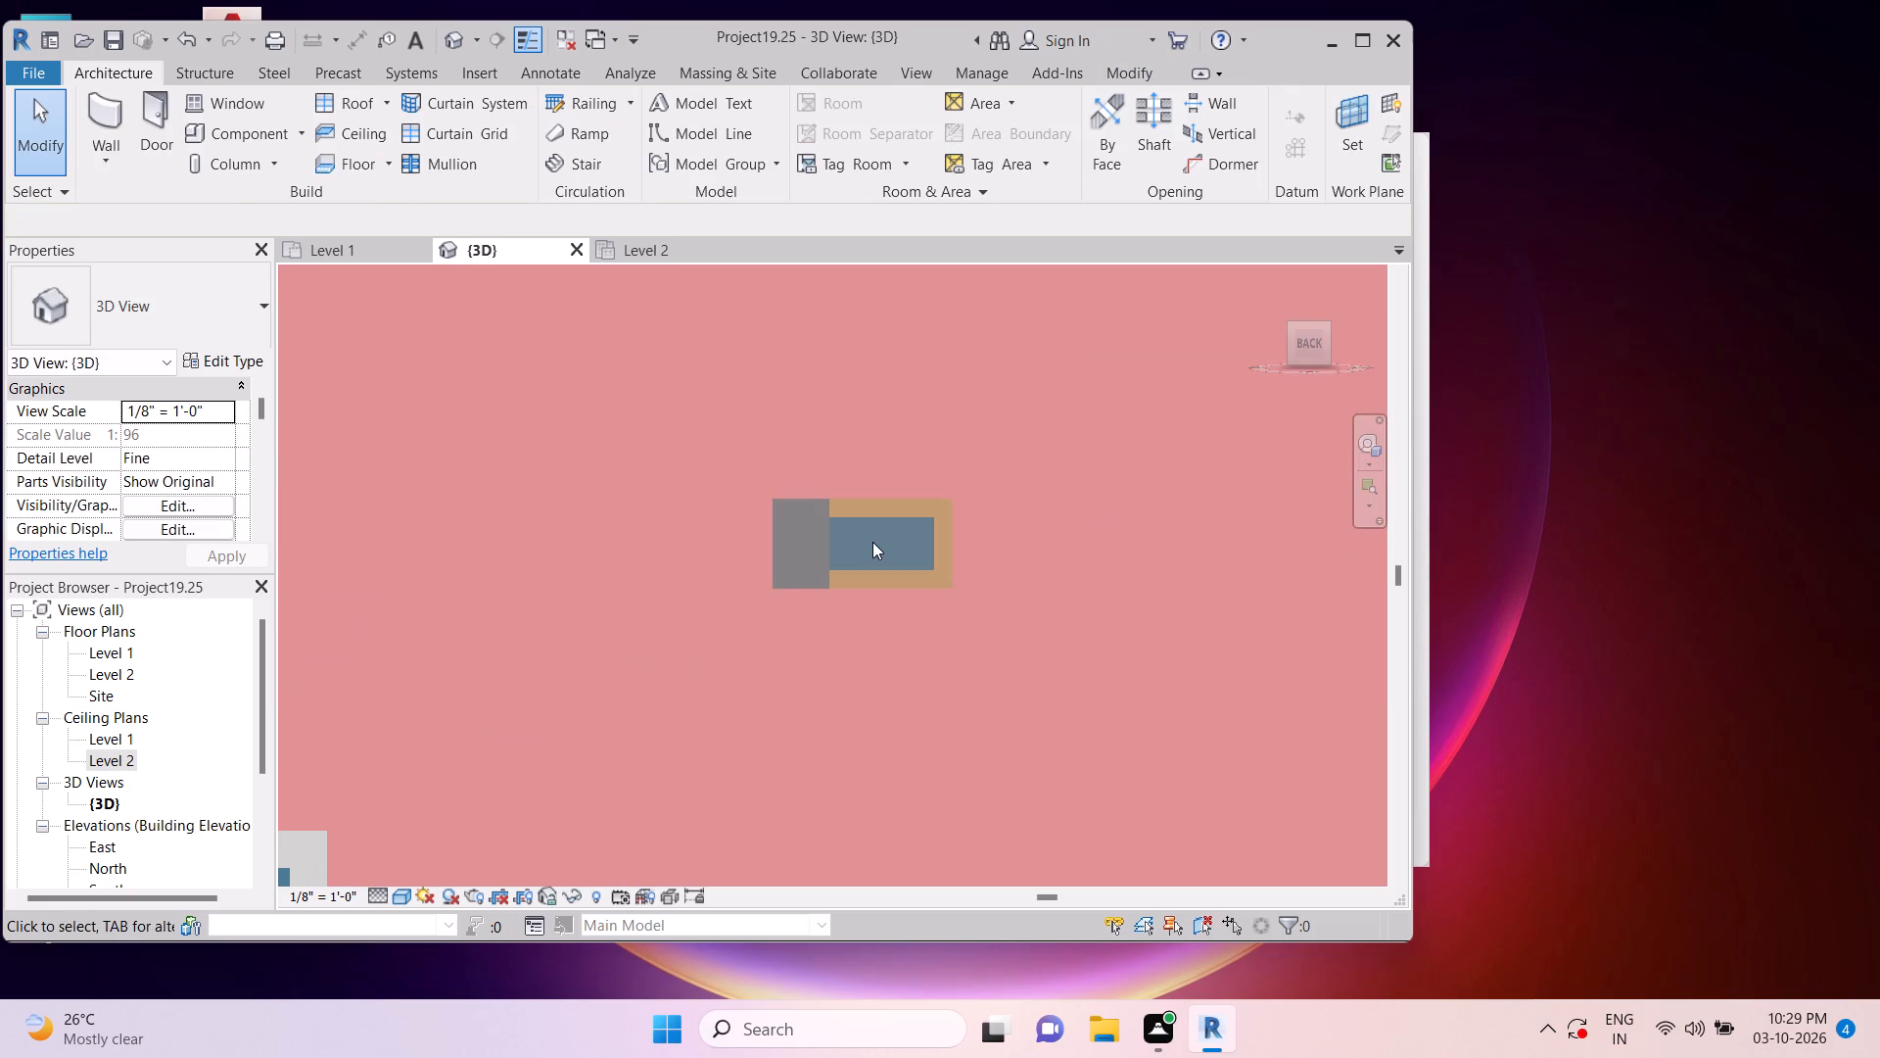
scroll(822, 539, "down", 4)
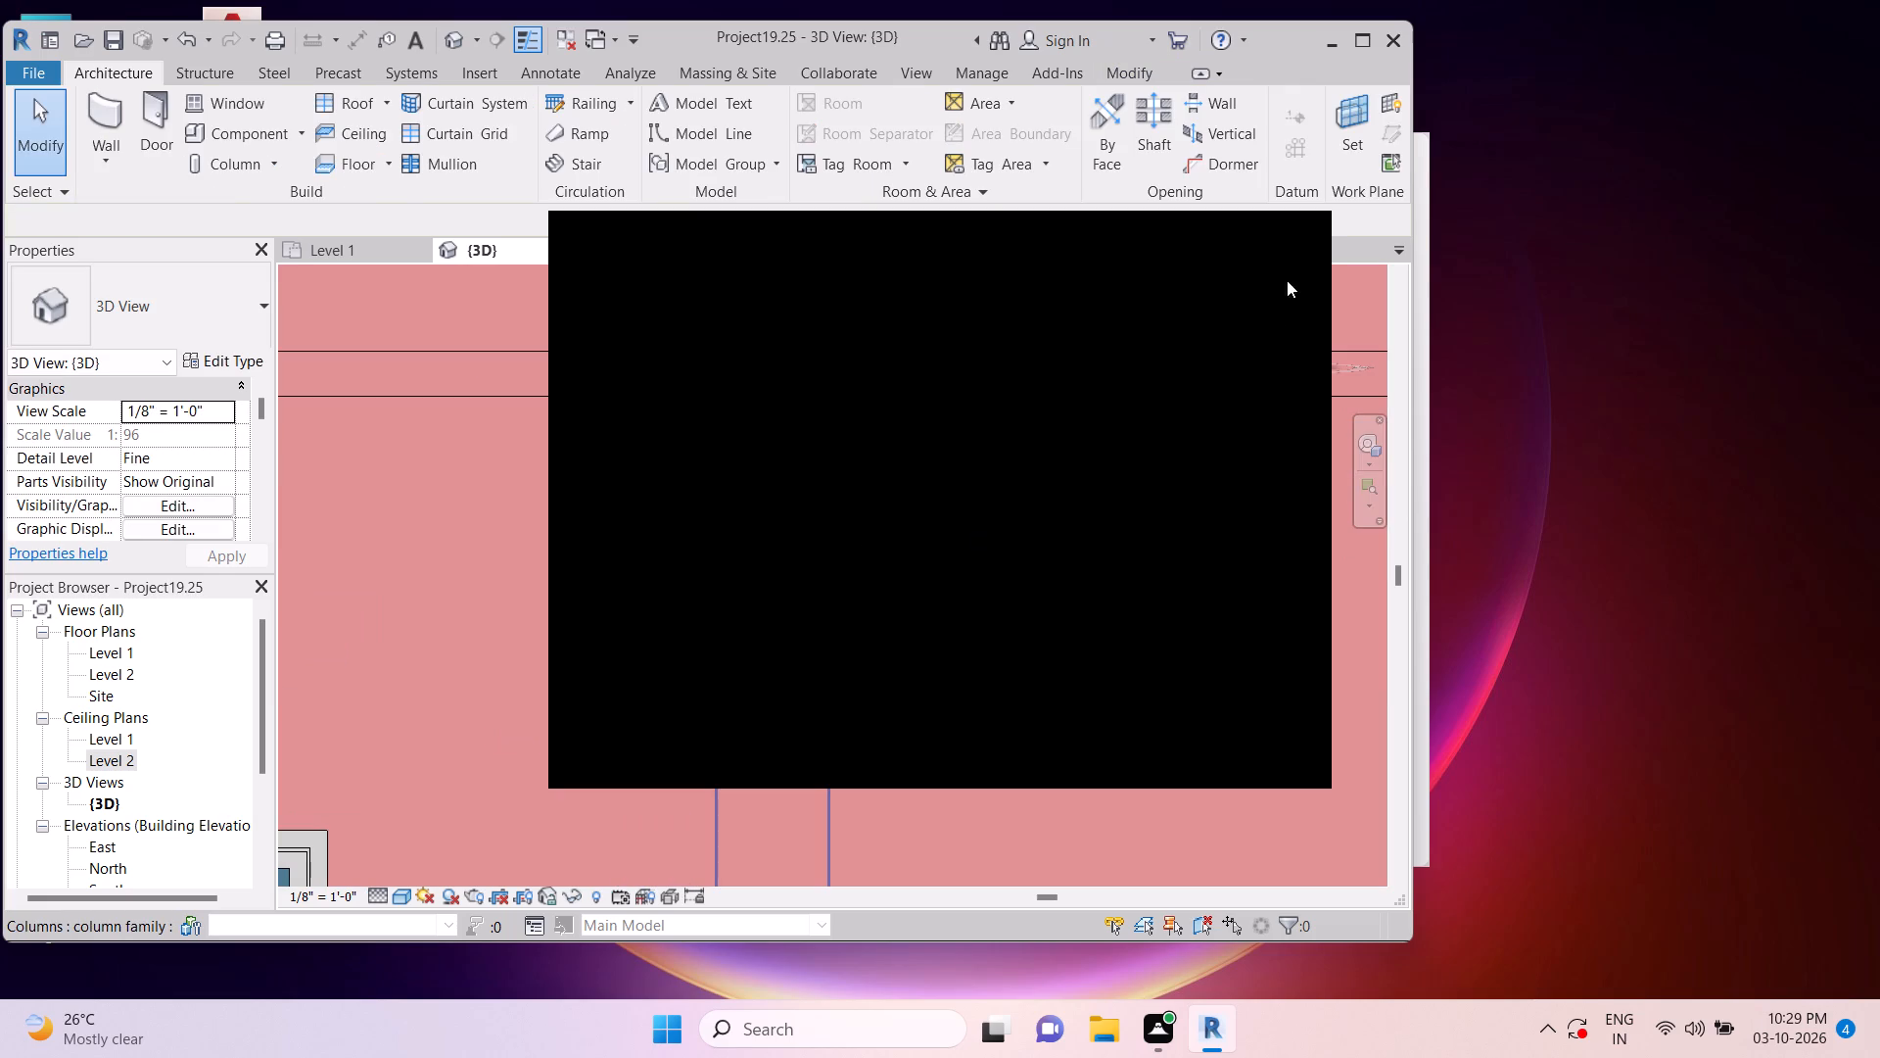
key("Escape")
key("Escape")
key("Escape")
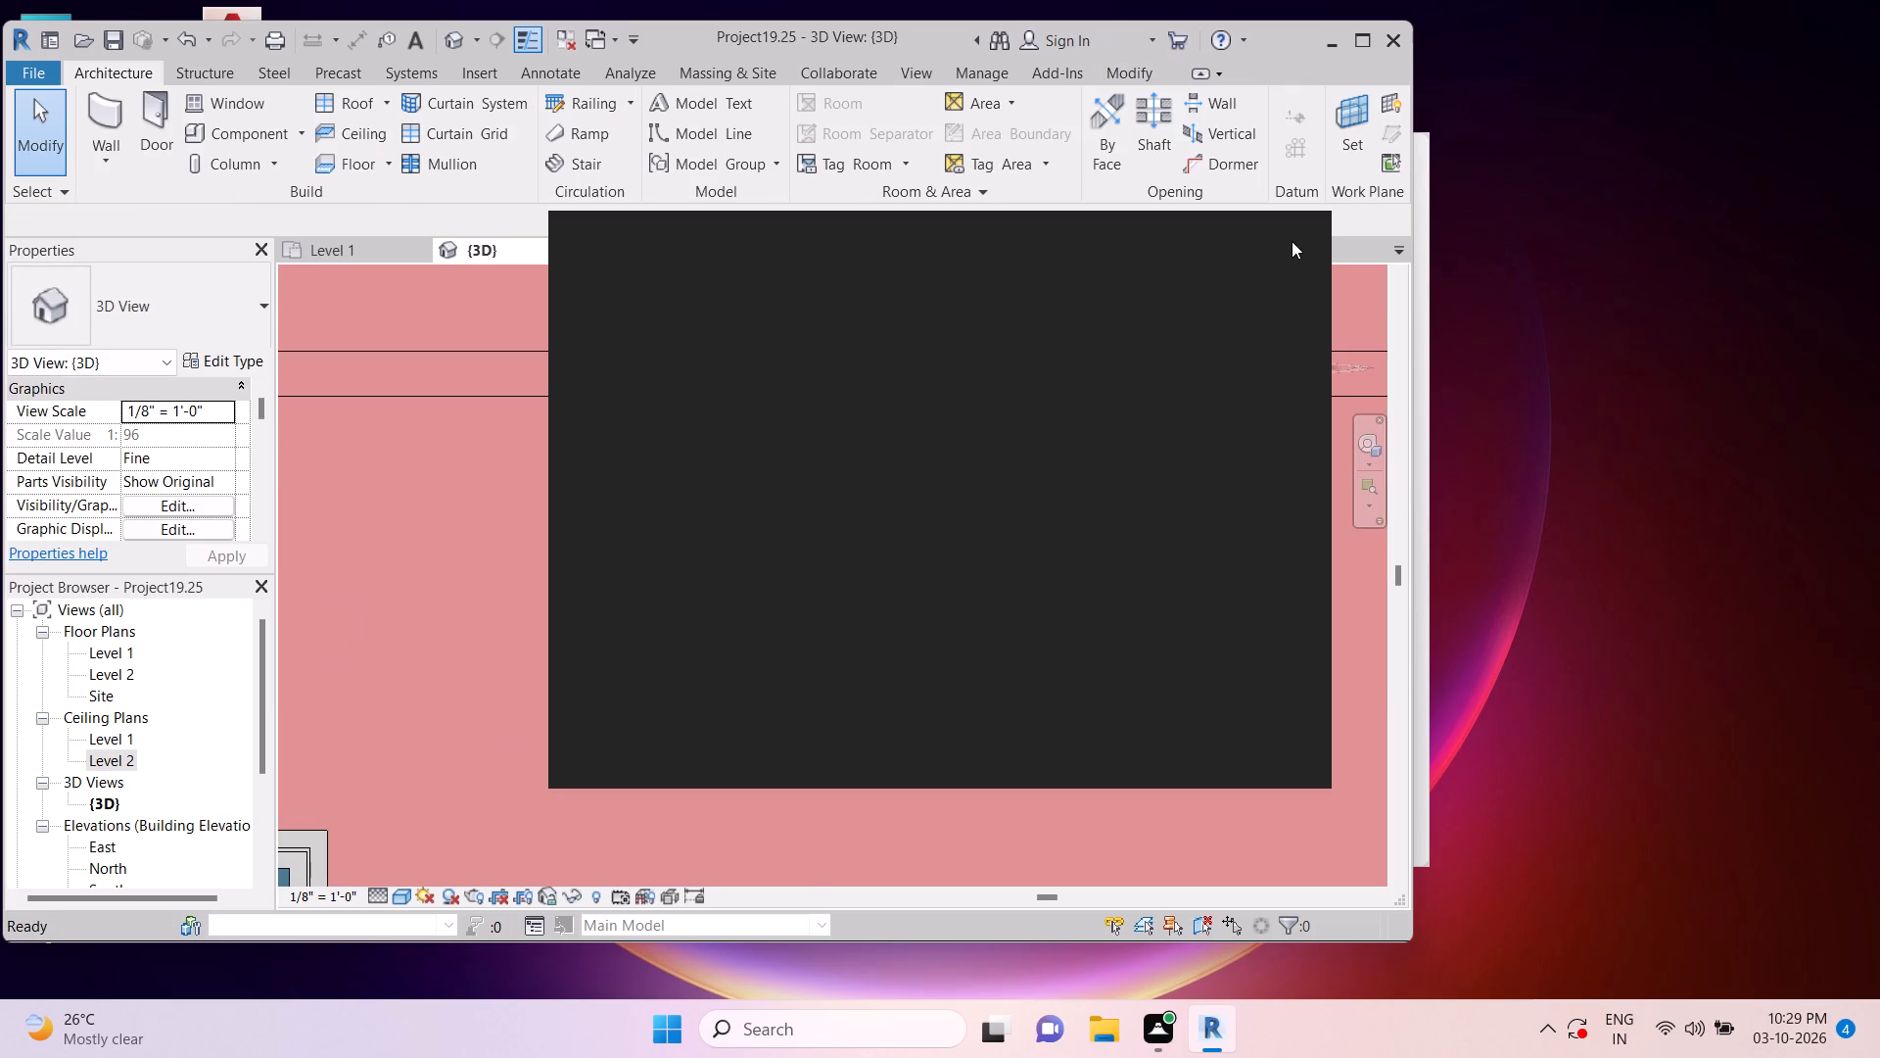
left_click(1282, 241)
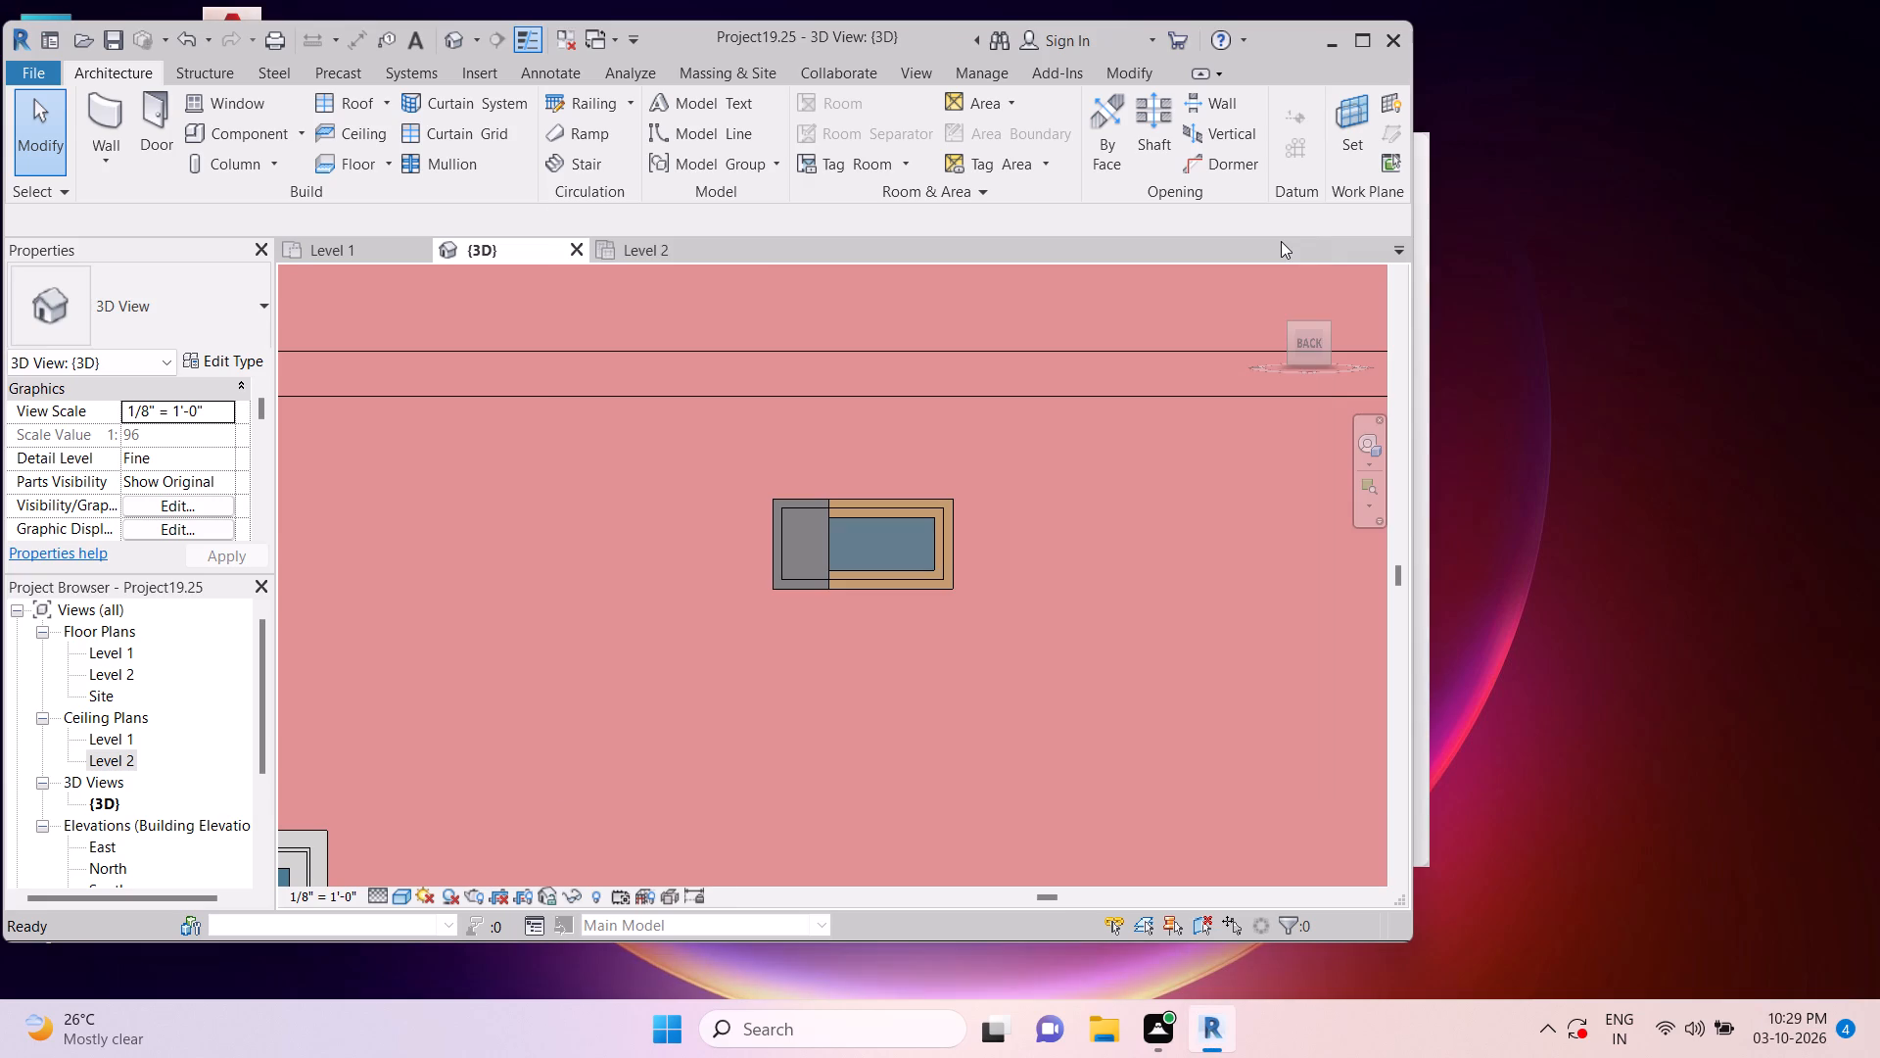
key("Escape")
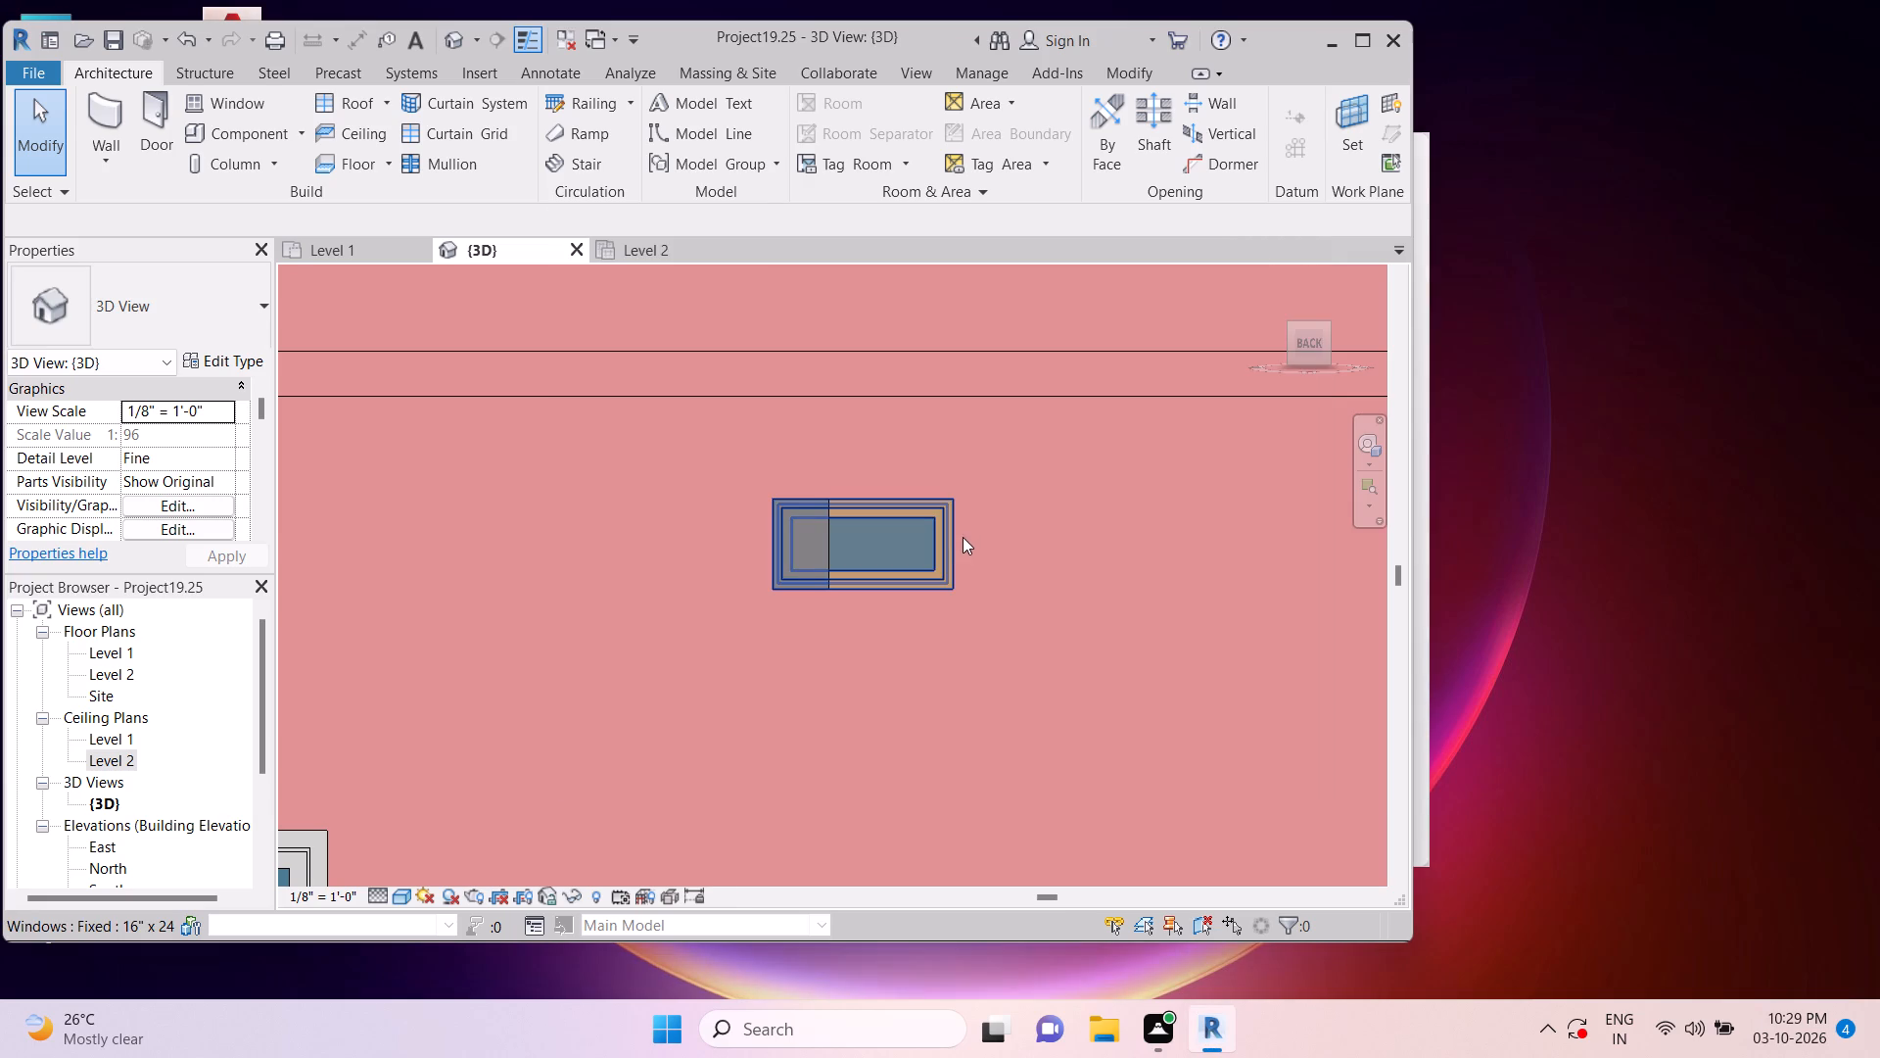
Nudge the third top-storey fixed window down to a sill height of about 17' 8" and away from the Right-facade end, clear of the column.
left_click(962, 536)
key("Down")
key("Down")
key("Down")
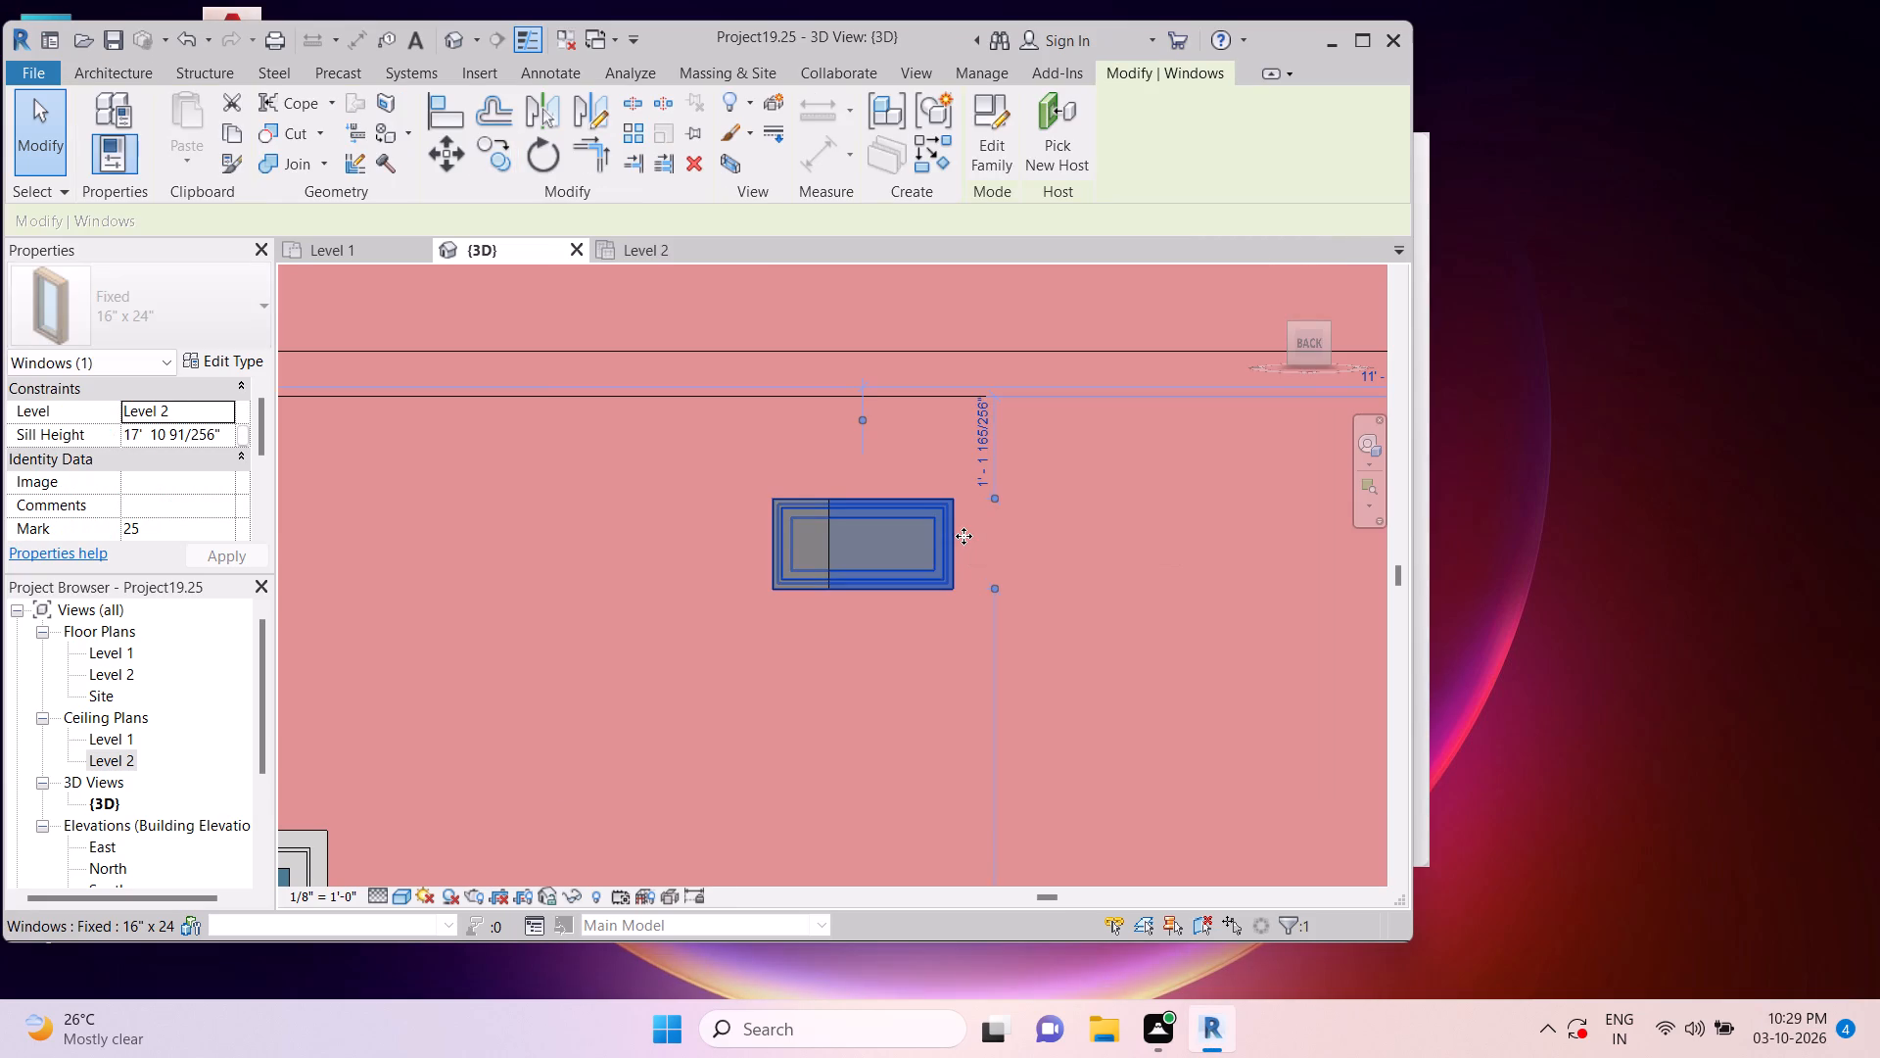
key("Right")
key("Right")
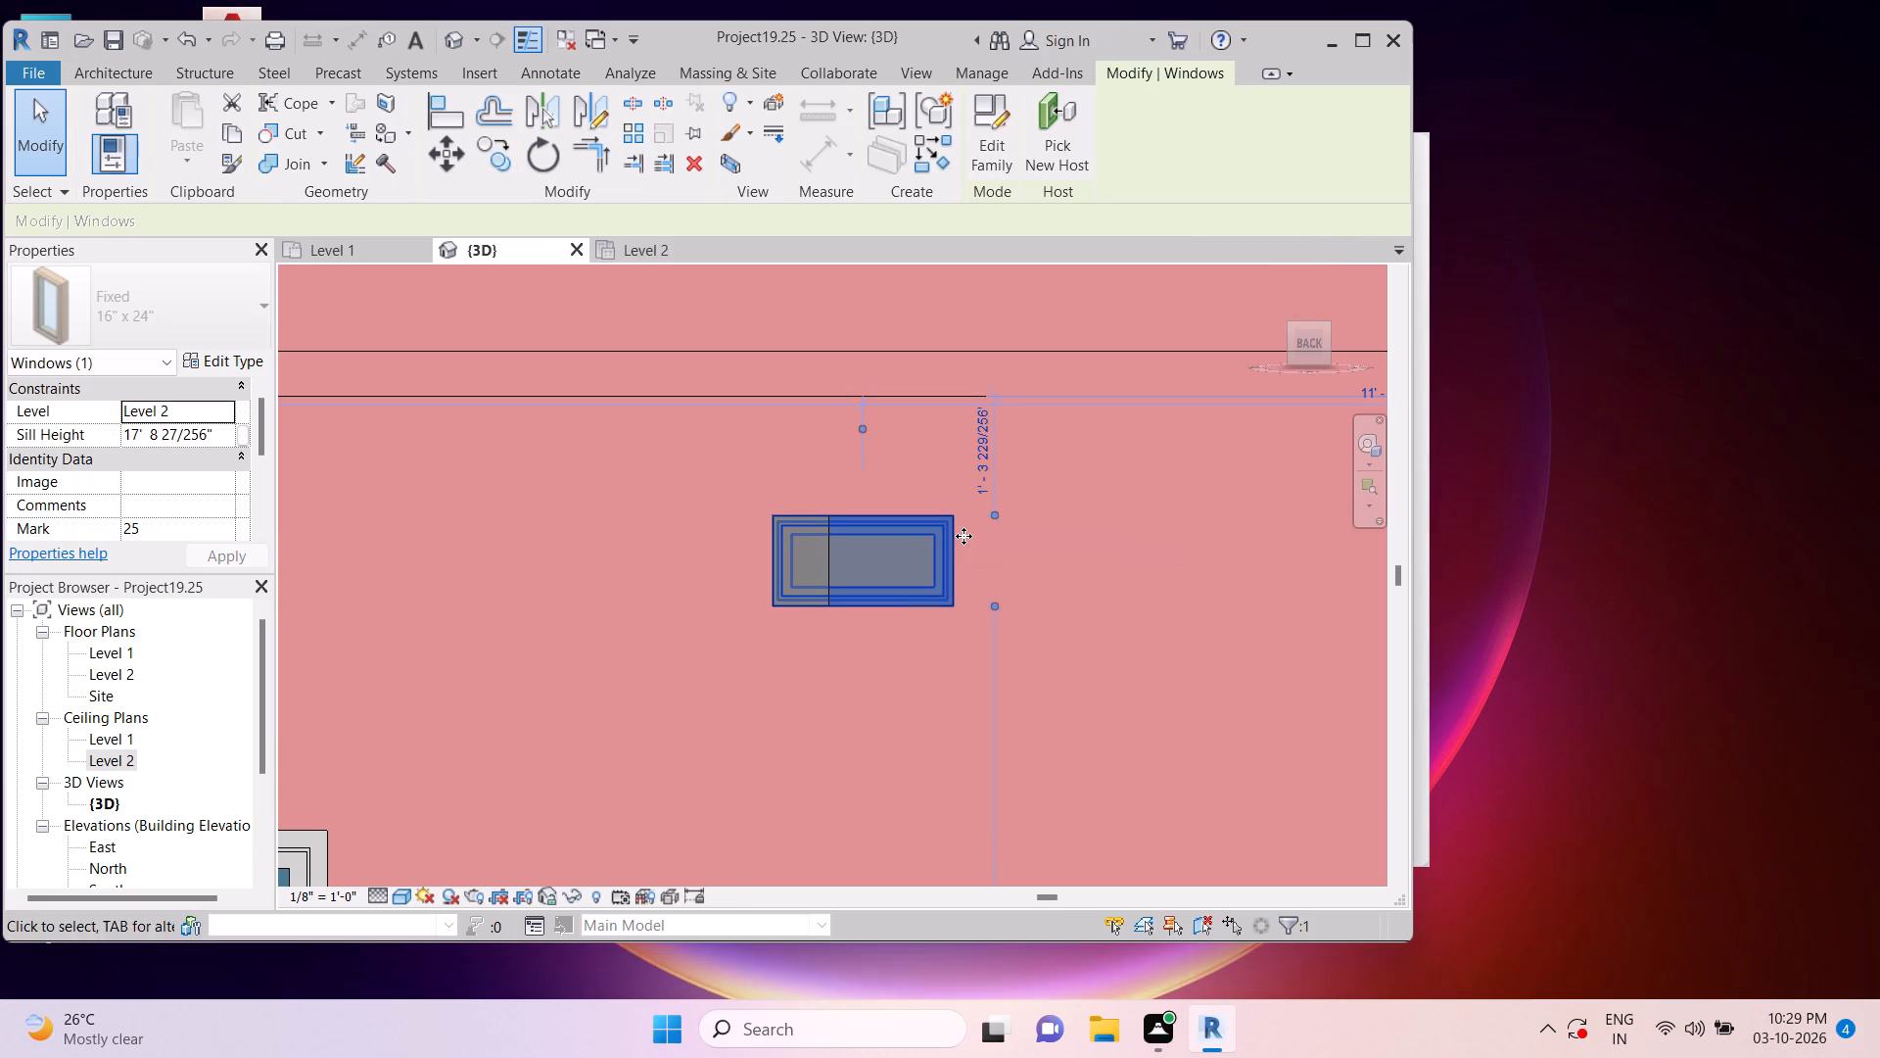
key("Right")
key("Right")
key("Right")
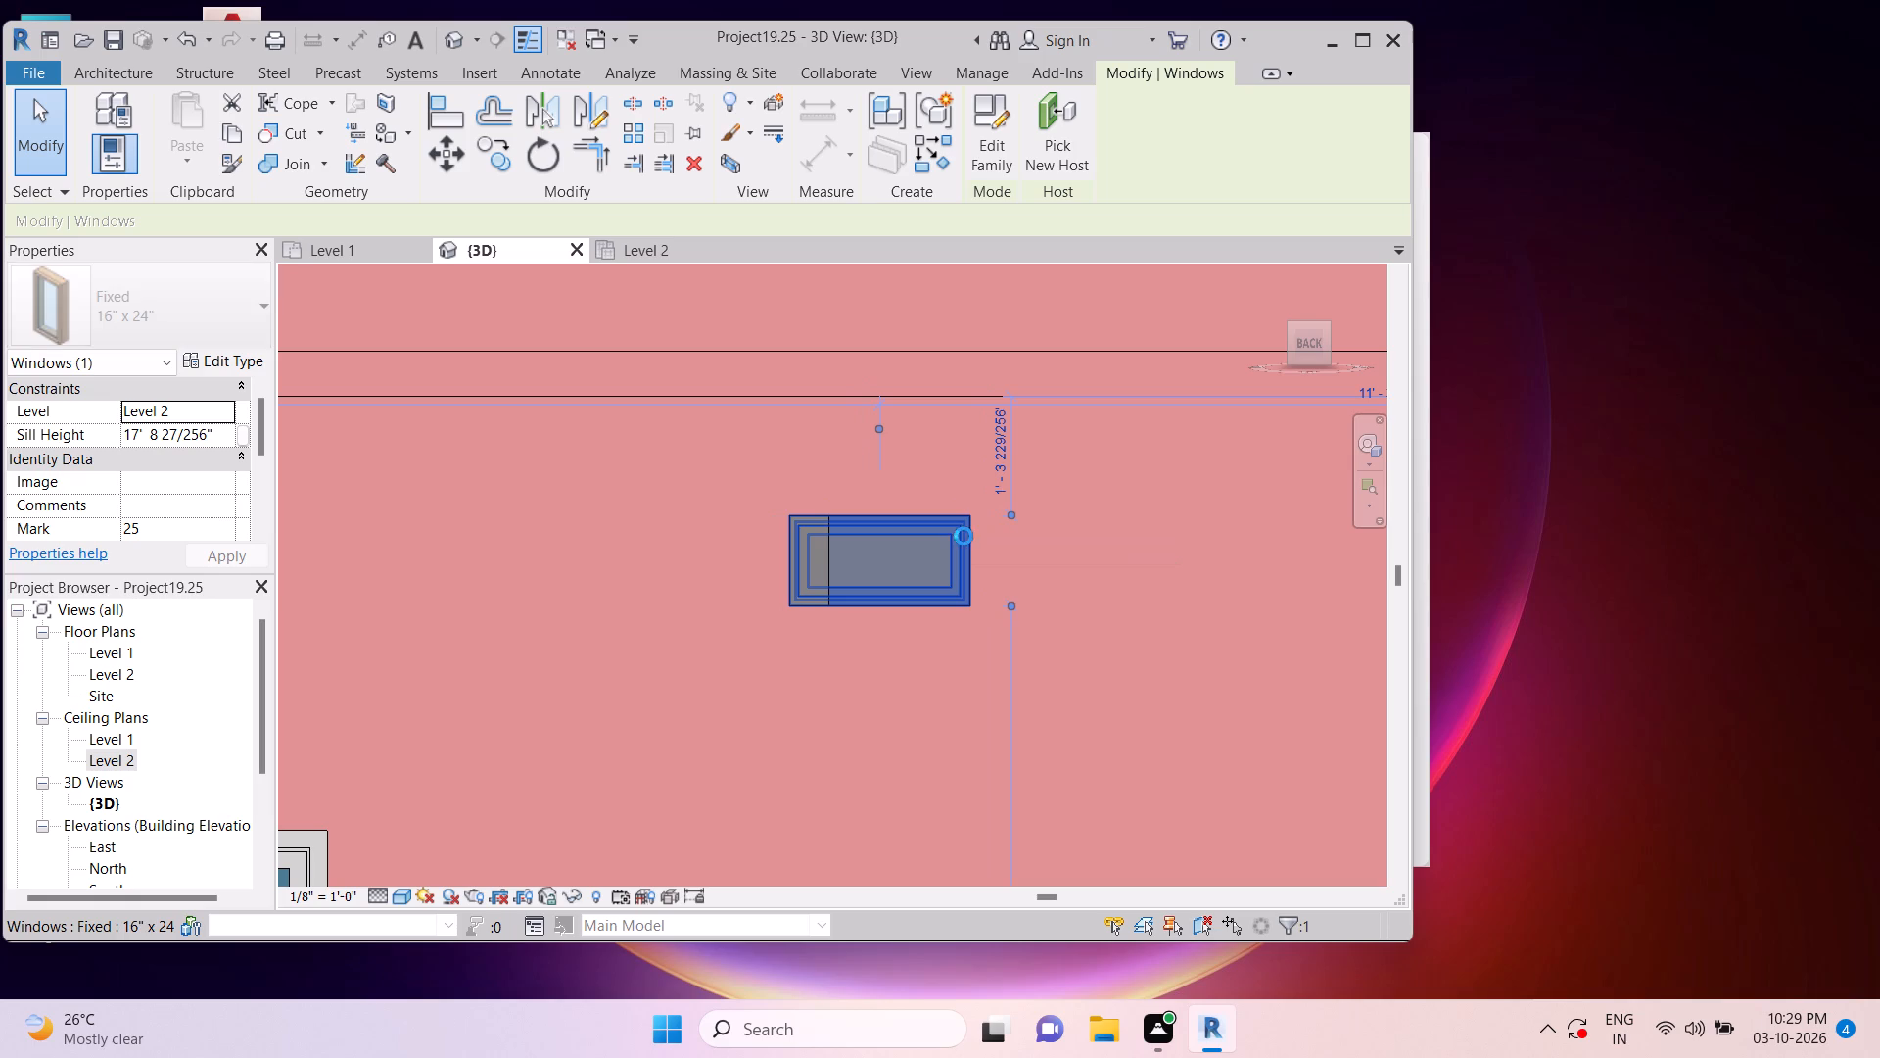
key("Right")
key("Right")
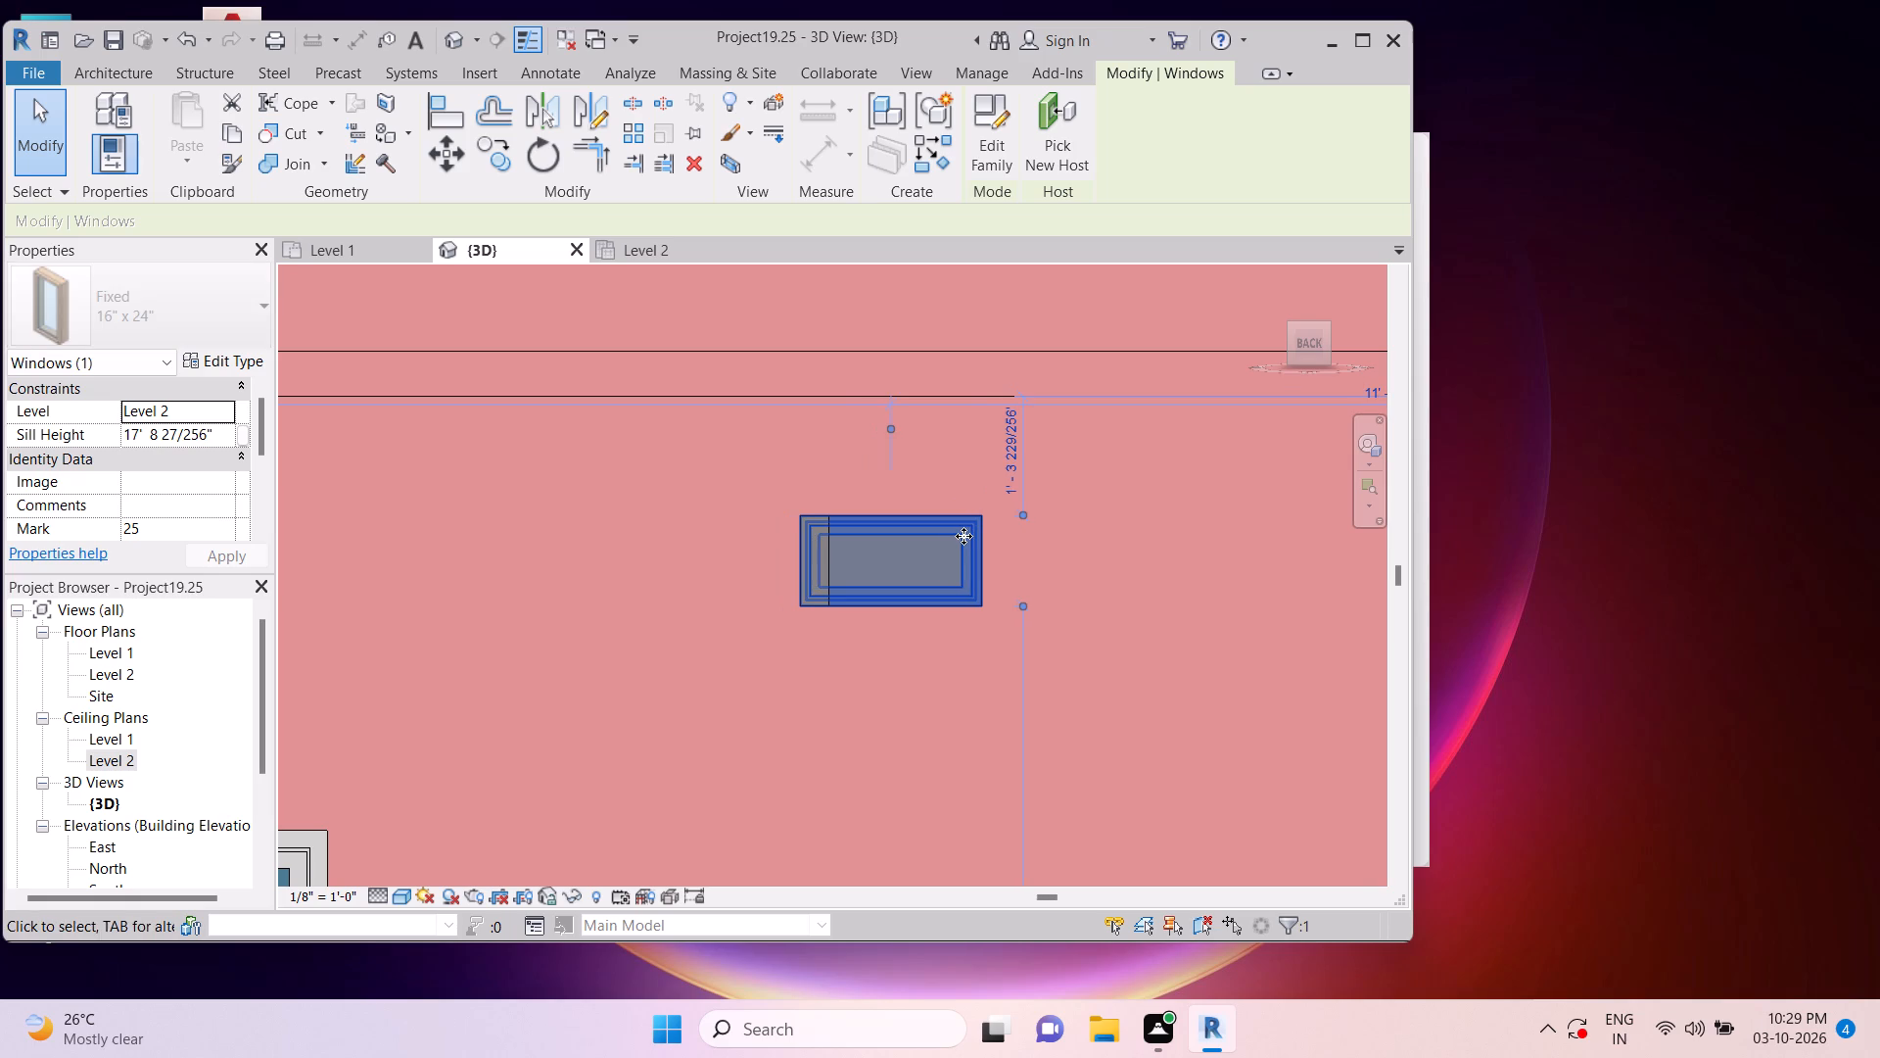
key("Right")
key("Right")
key("Right")
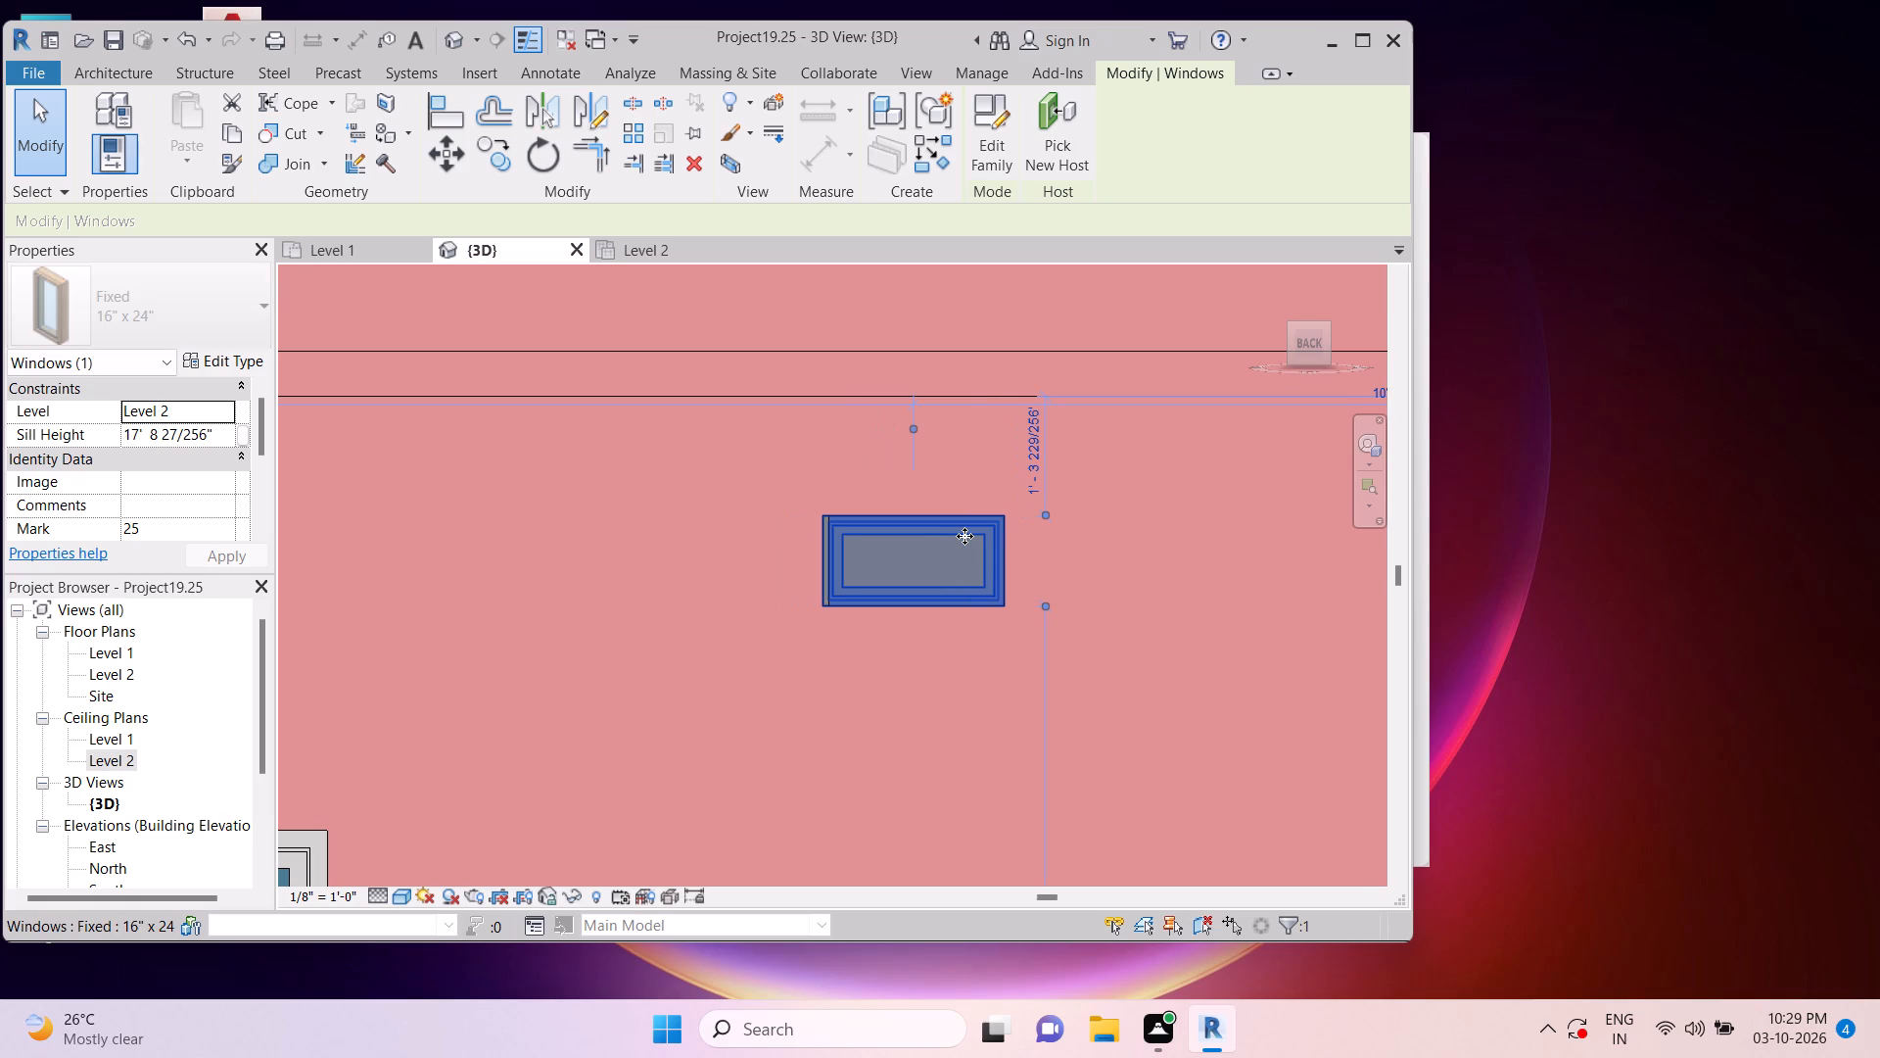
key("Right")
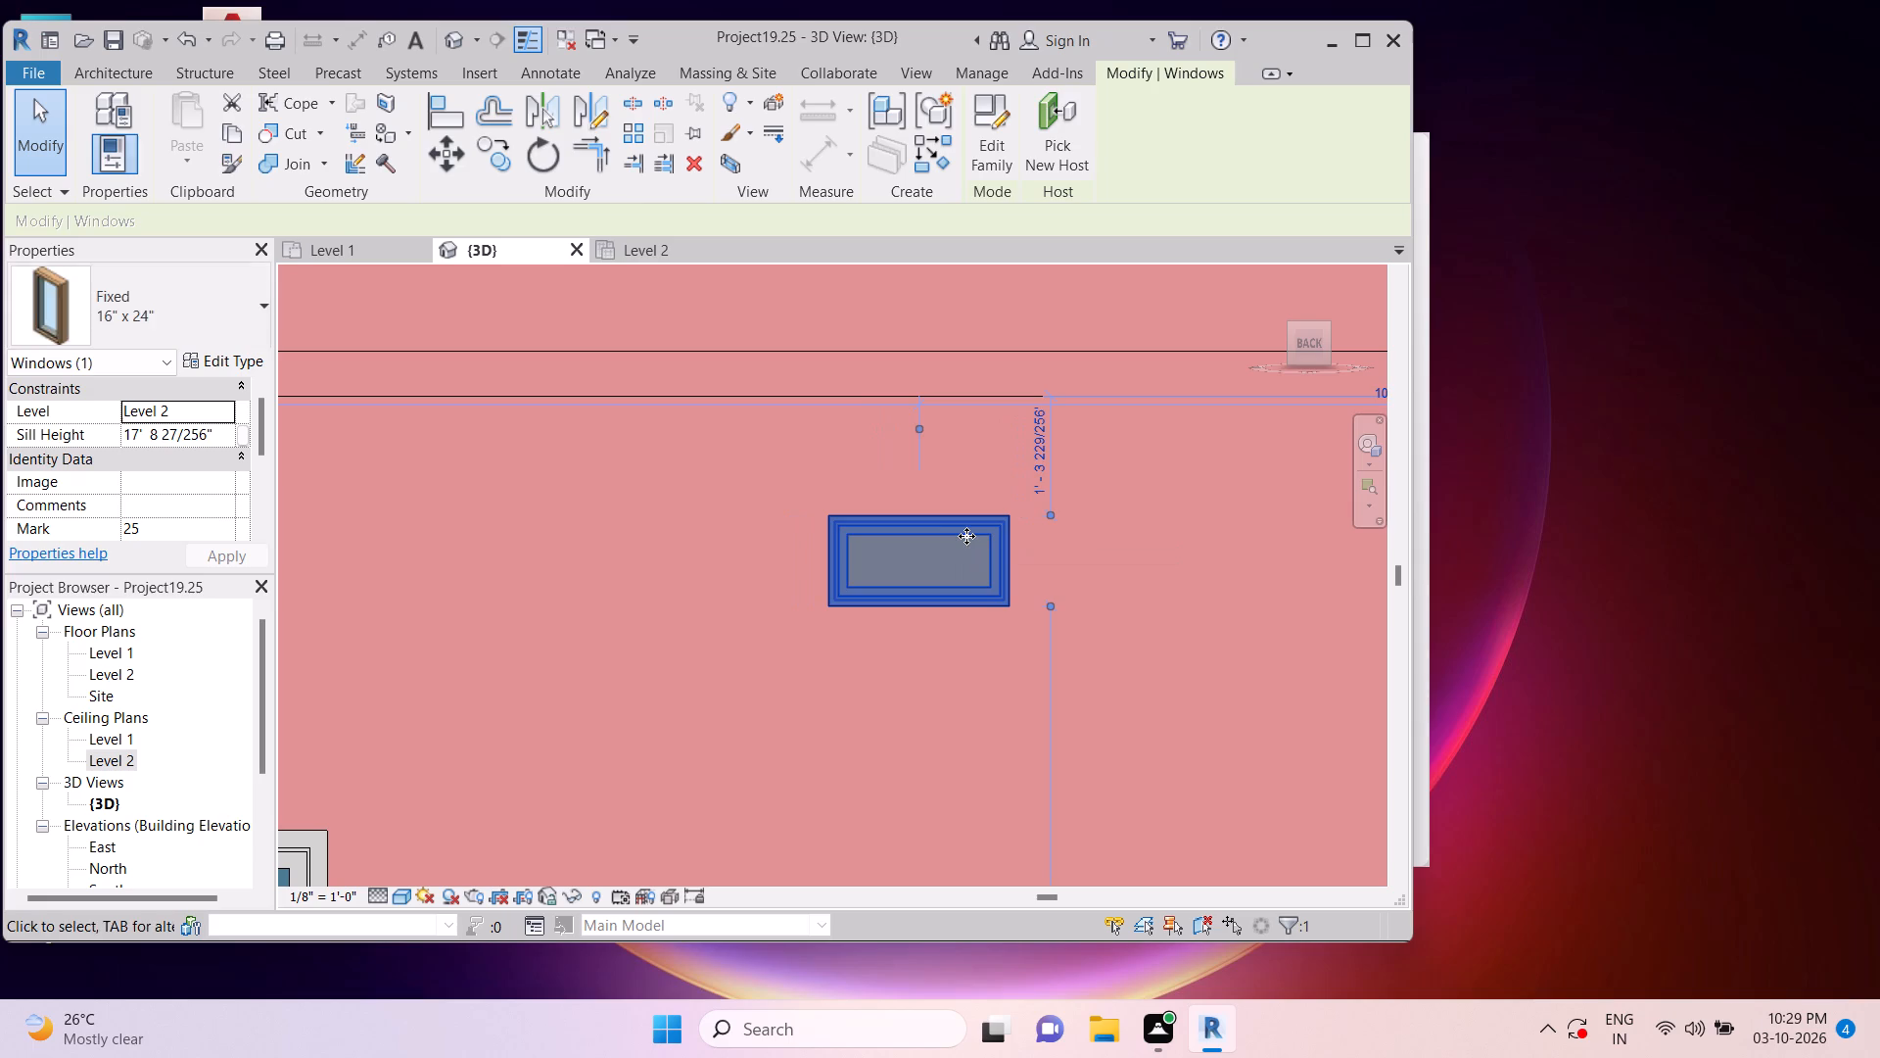
key("Escape")
key("Escape")
key("Escape")
scroll(1051, 570, "down", 9)
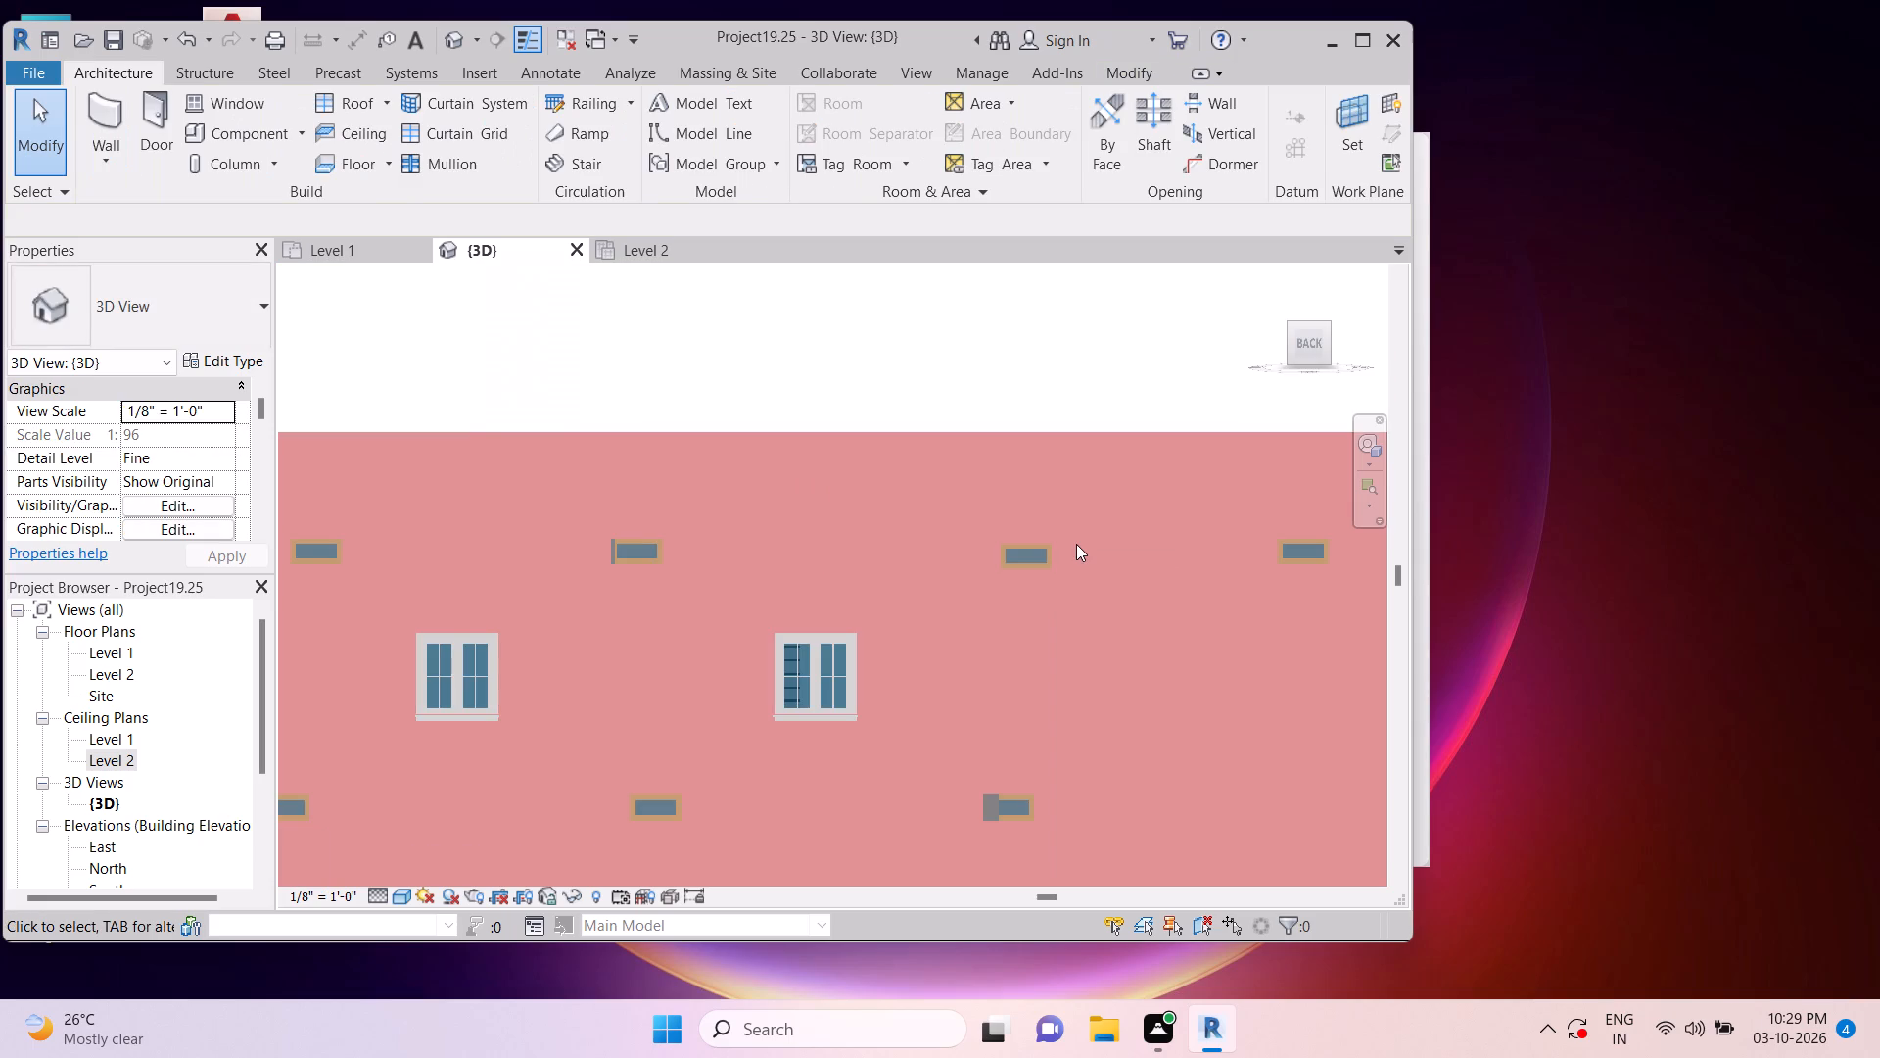
key("Escape")
key("Escape")
scroll(1078, 526, "down", 4)
key("Escape")
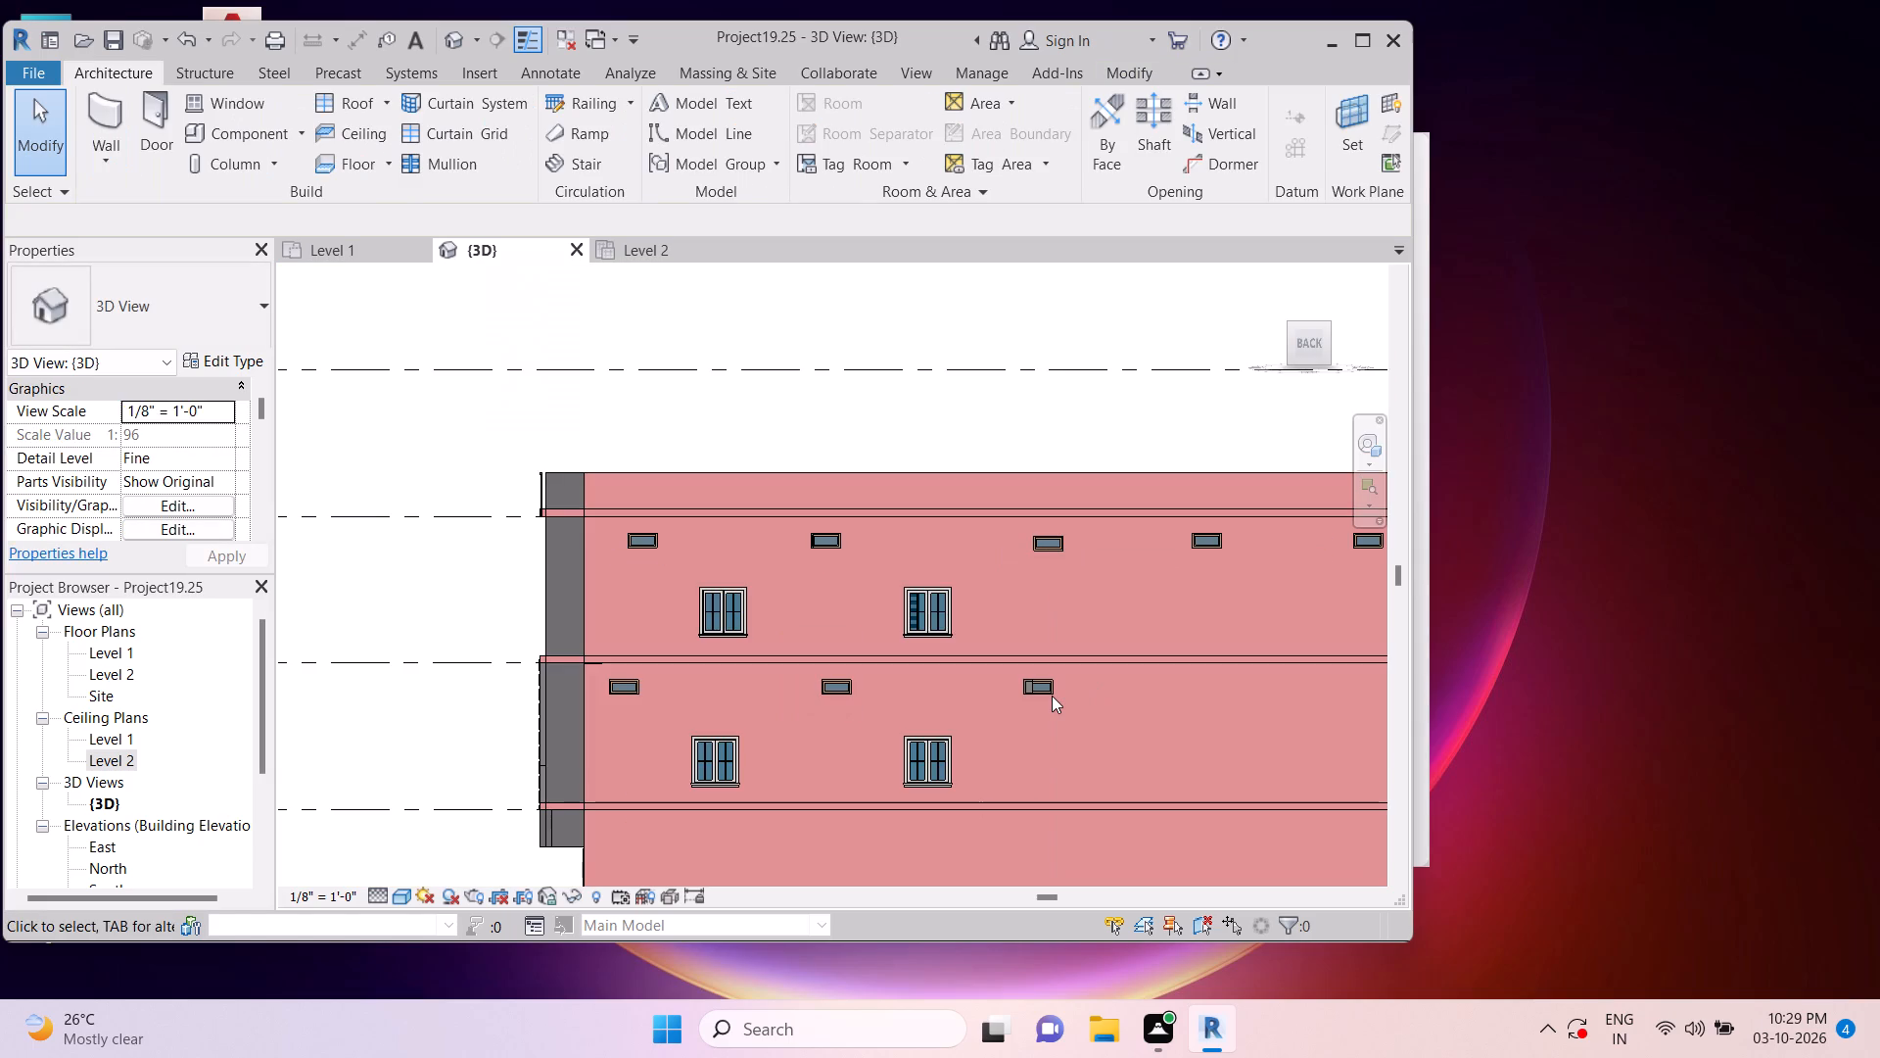
Nudge the third fixed window of the storey below away from the Right-facade end, to about 14' 5" from its neighbouring fixed window.
left_click(1052, 695)
key("Right")
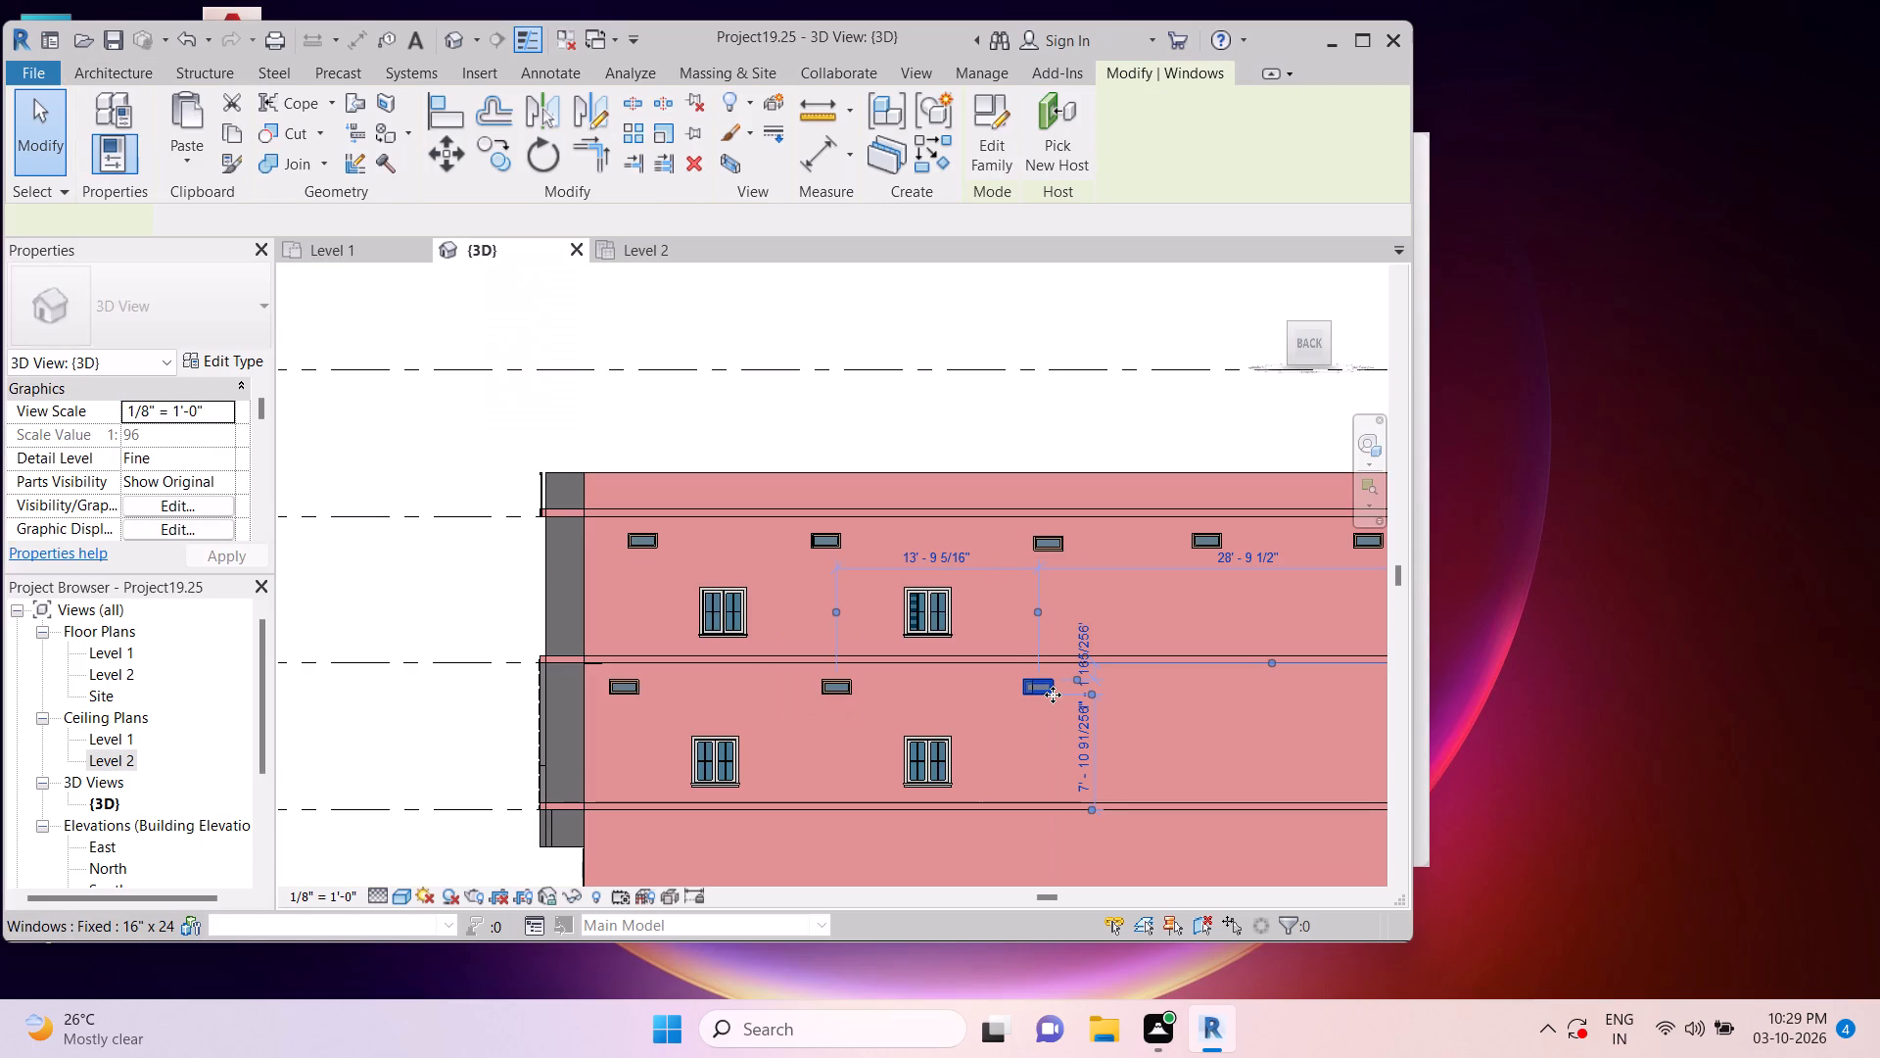
key("Right")
key("Right")
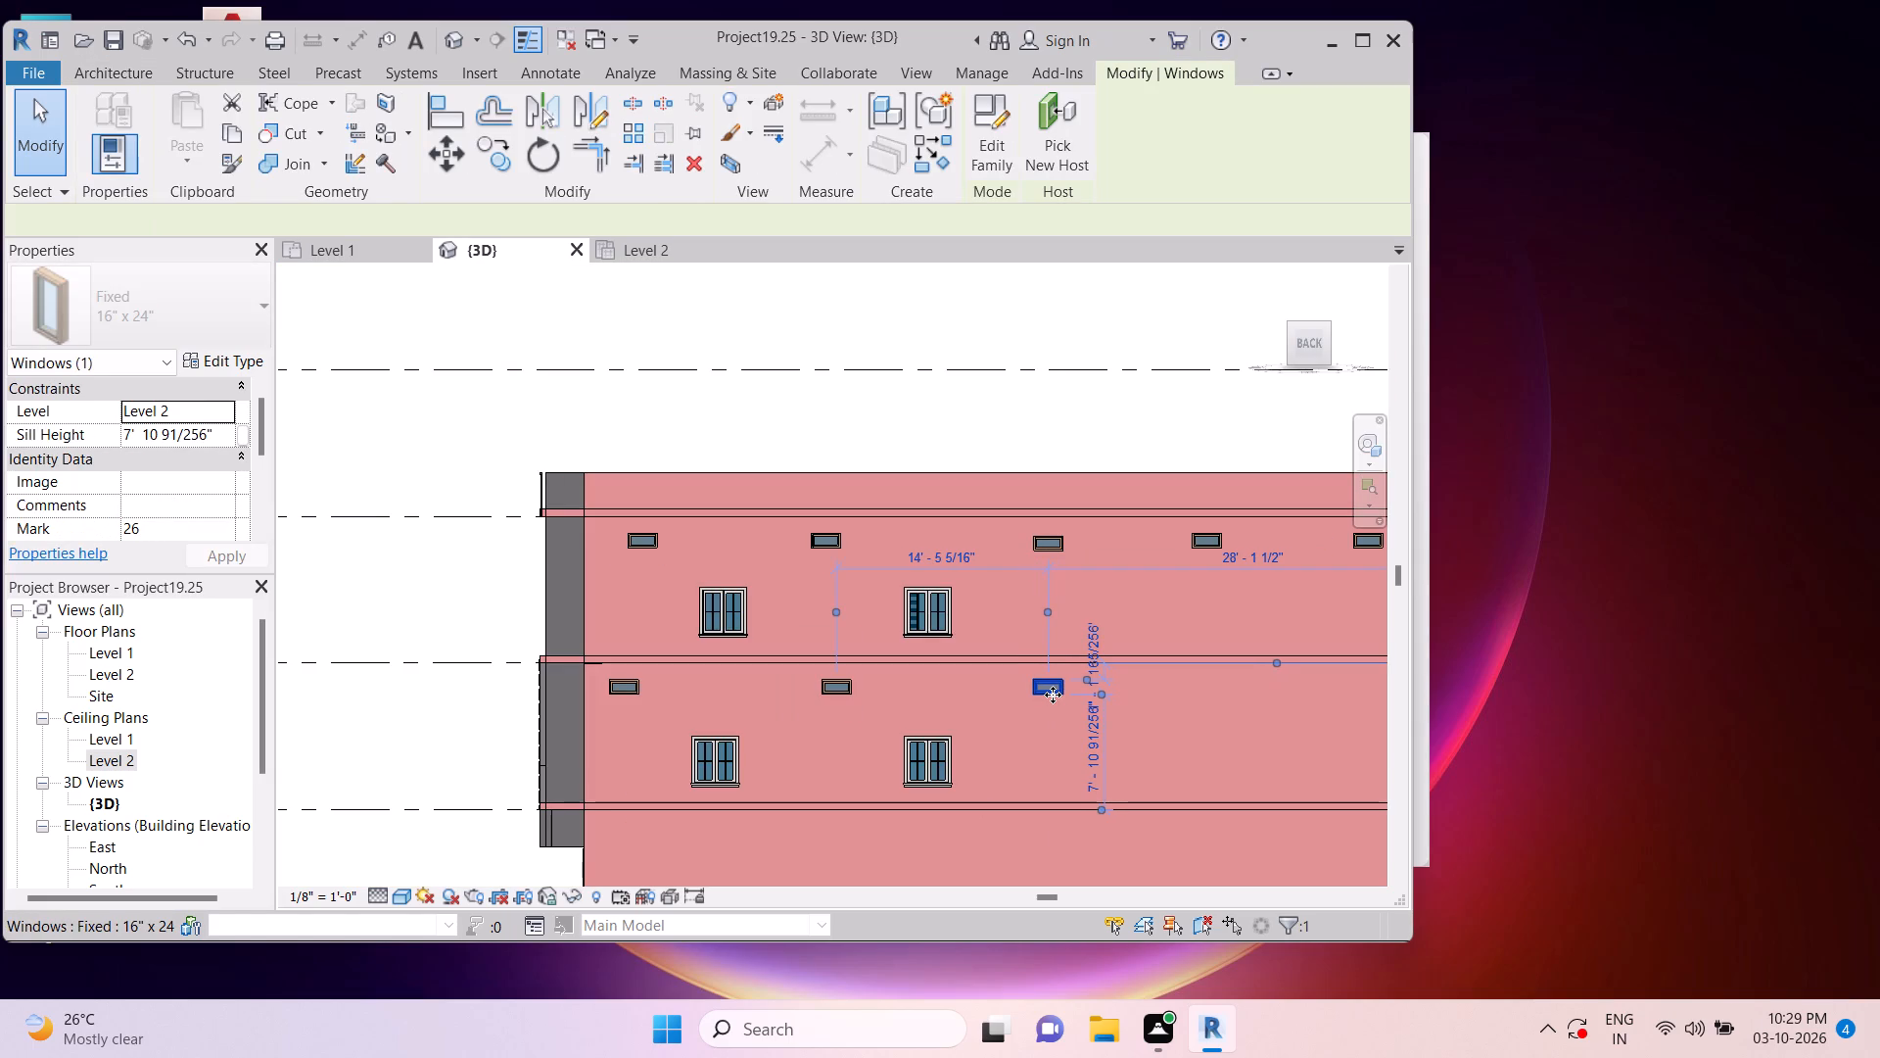
key("Escape")
key("Escape")
key("Escape")
scroll(1086, 671, "up", 3)
key("Escape")
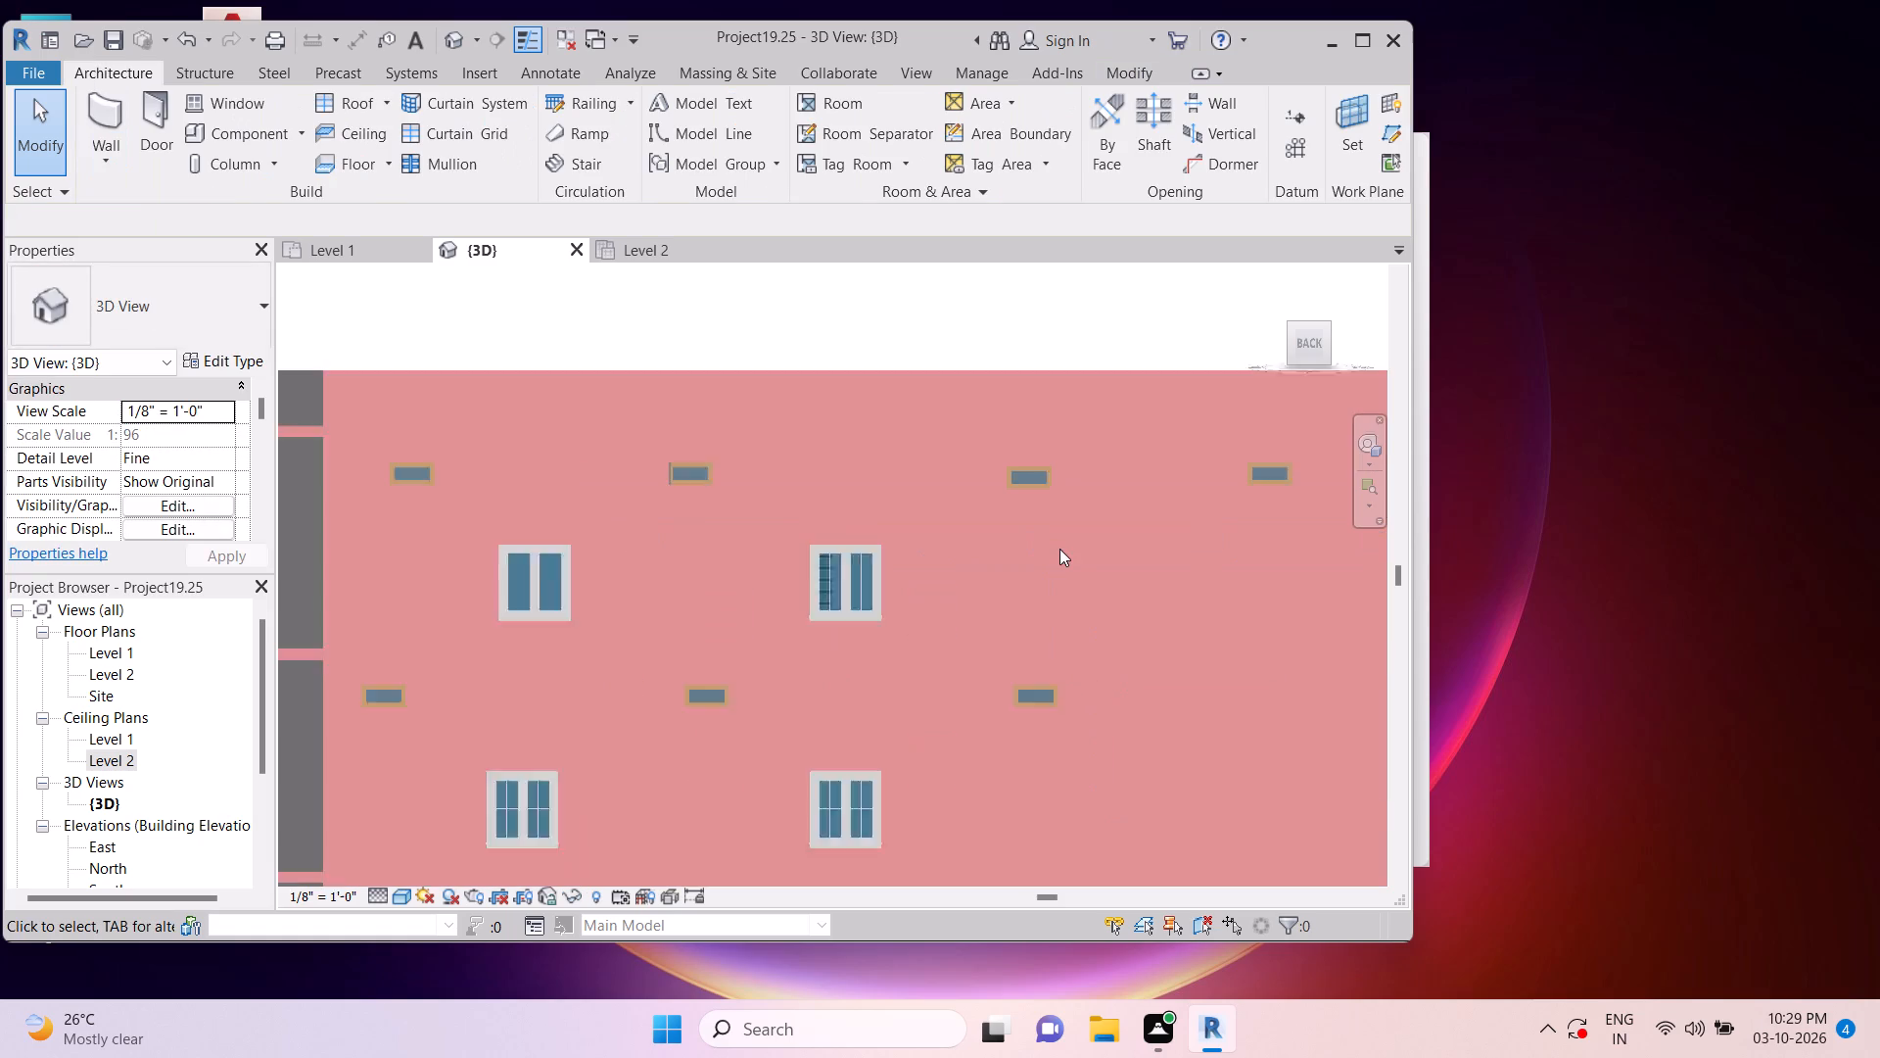
Copy the second top-storey casement window about 12' 8" farther along the Back wall and again another 12' beyond.
scroll(1070, 533, "down", 1)
key("Escape")
key("Escape")
scroll(1060, 552, "down", 2)
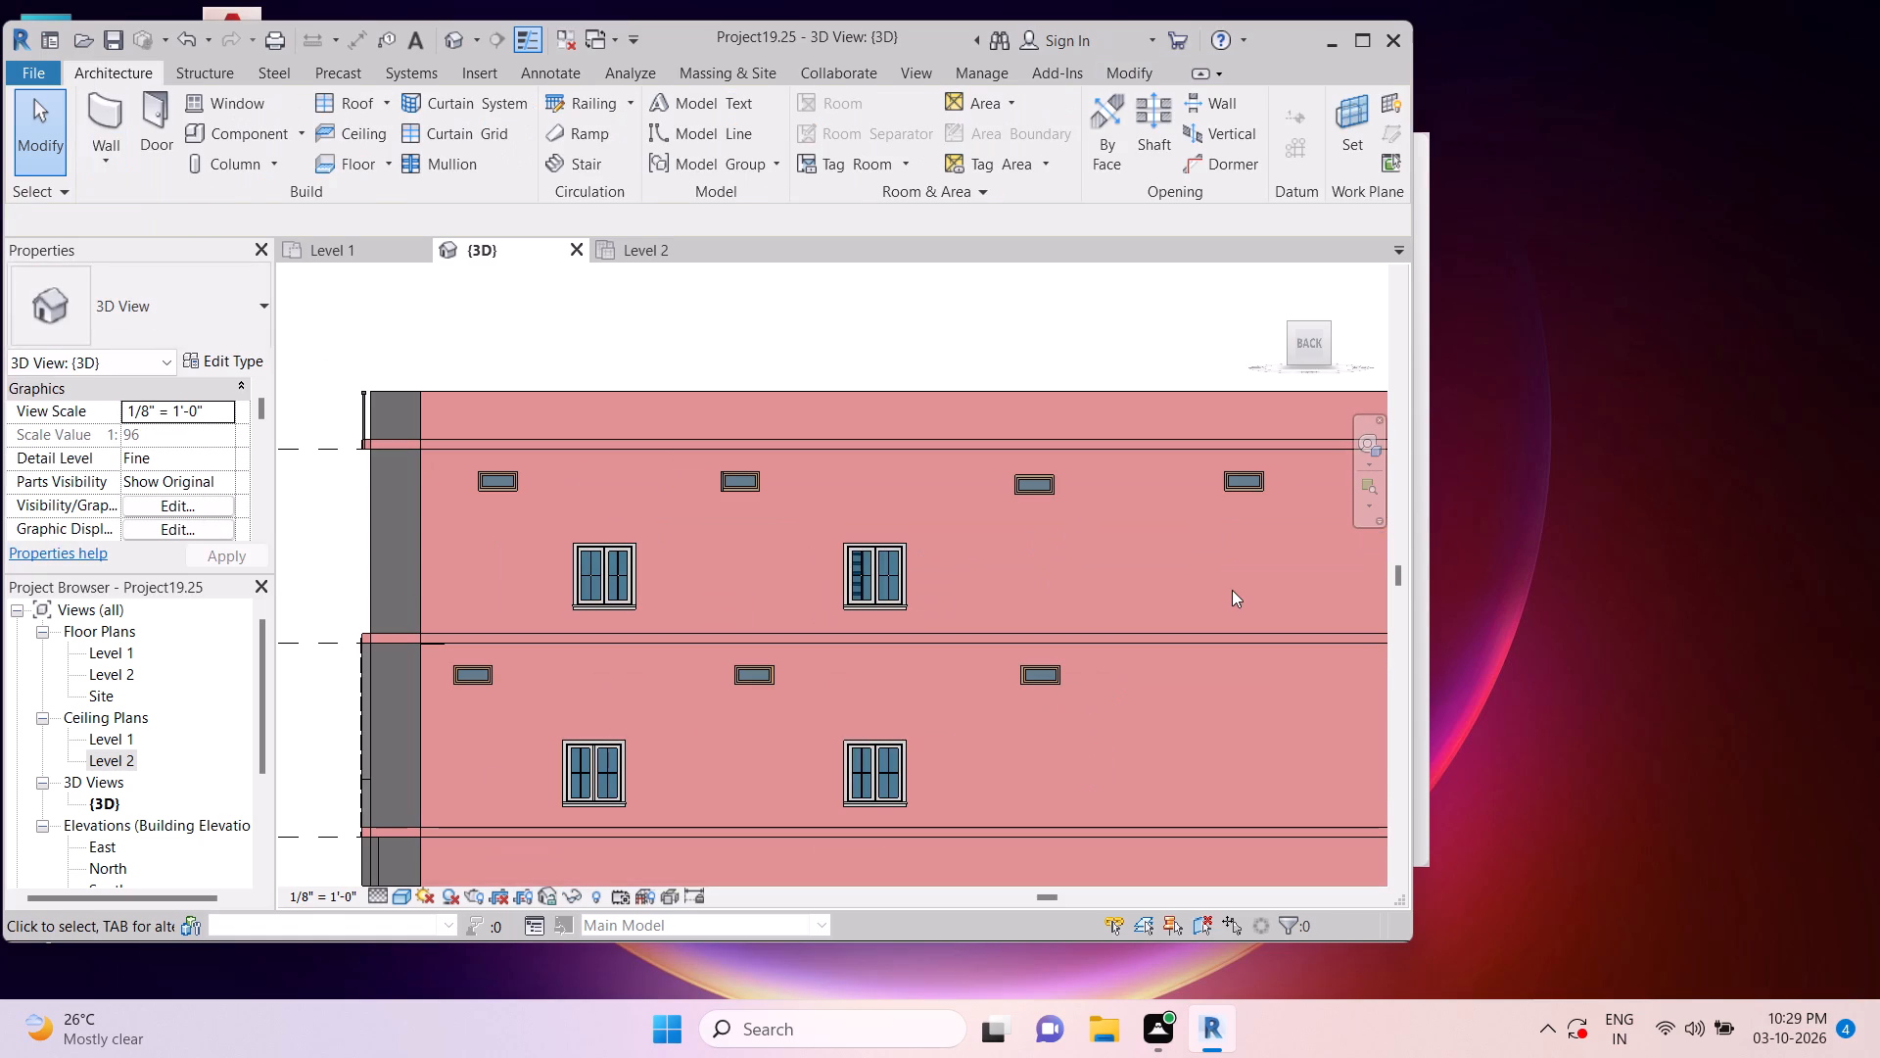
middle_click_drag(1226, 587, 1100, 584)
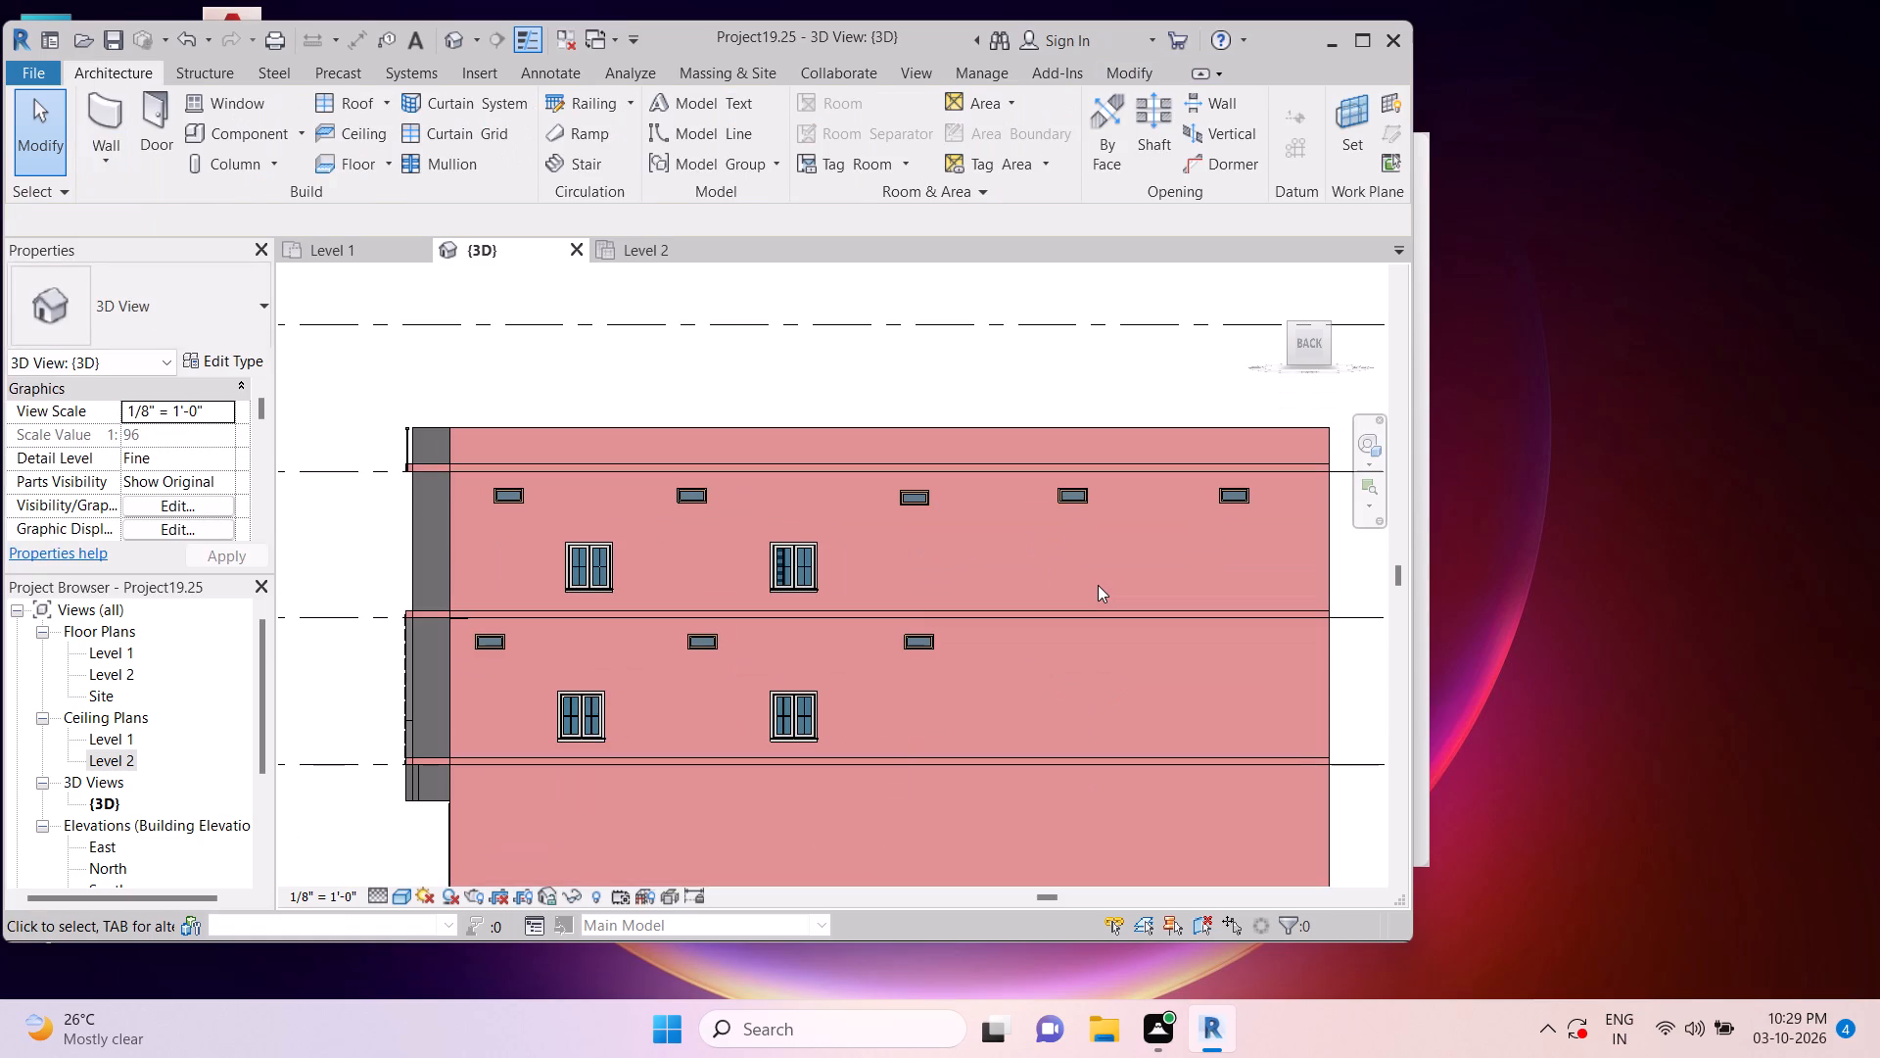
key("Escape")
key("Escape")
left_click(822, 576)
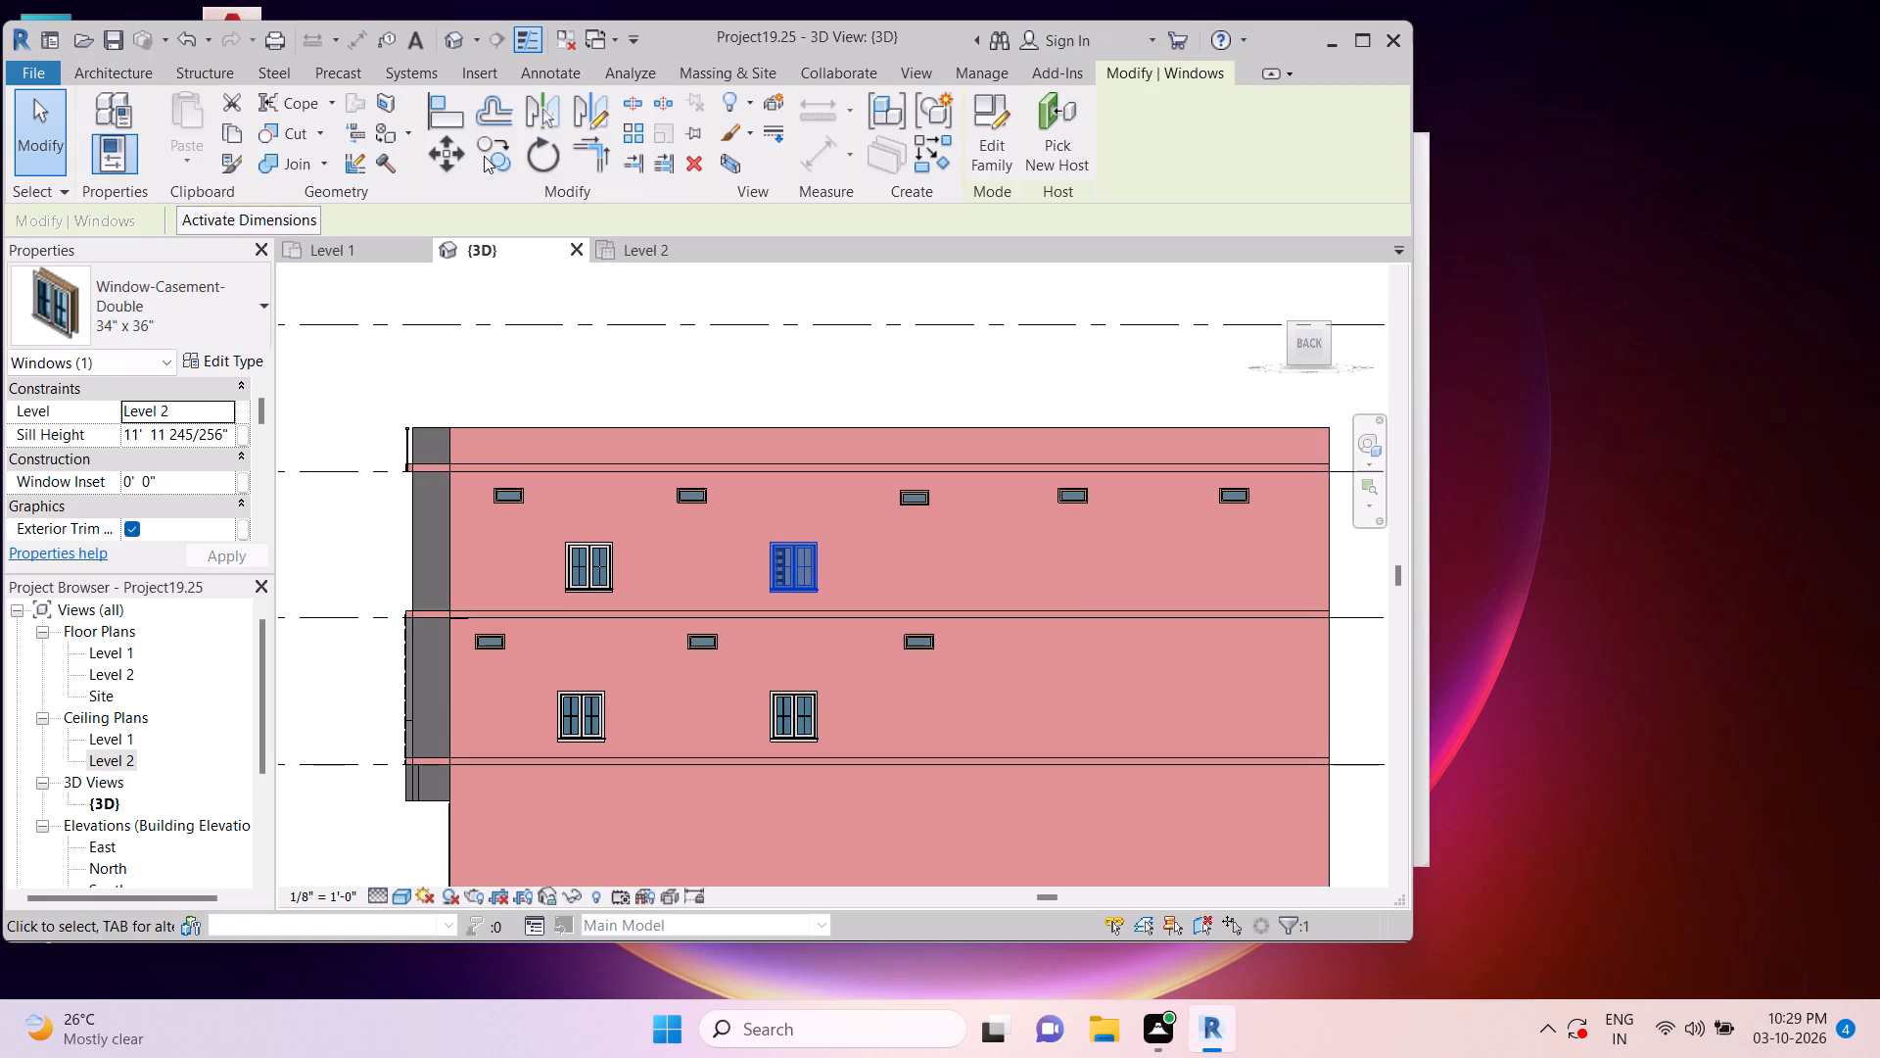
left_click(484, 154)
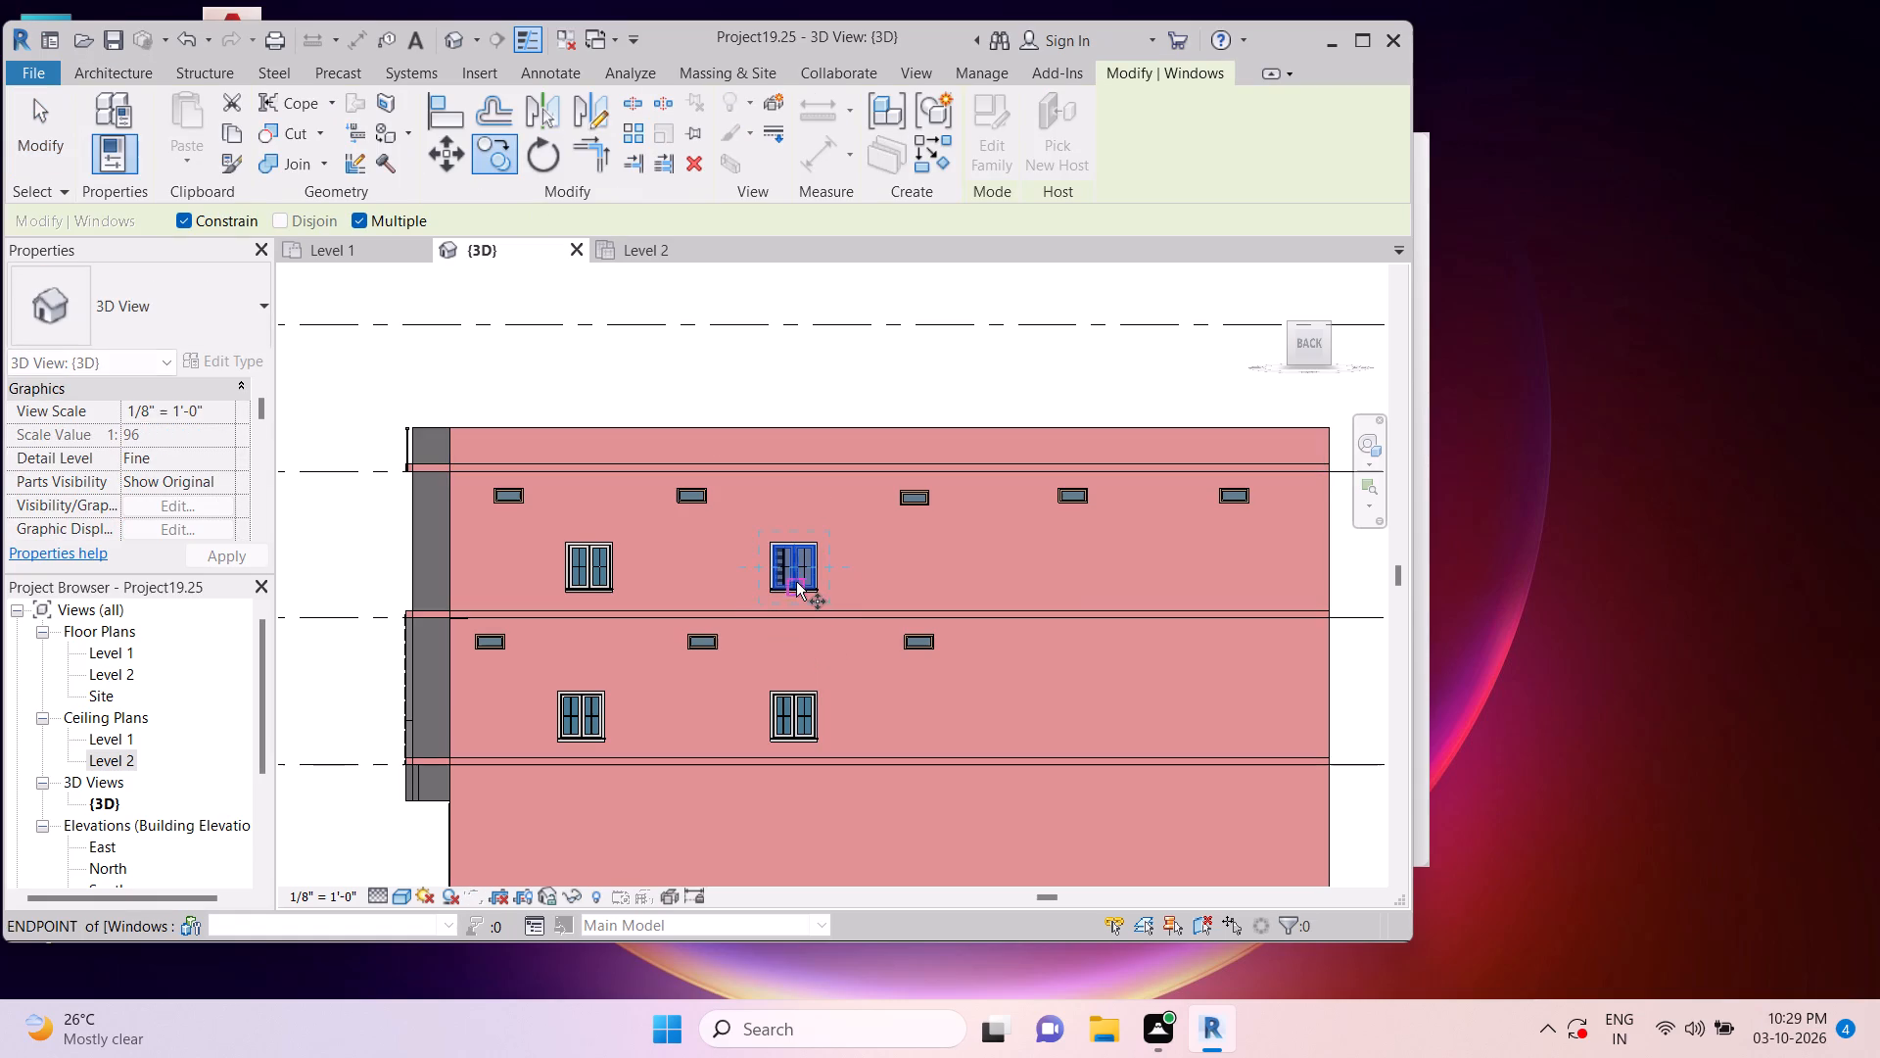
left_click(794, 572)
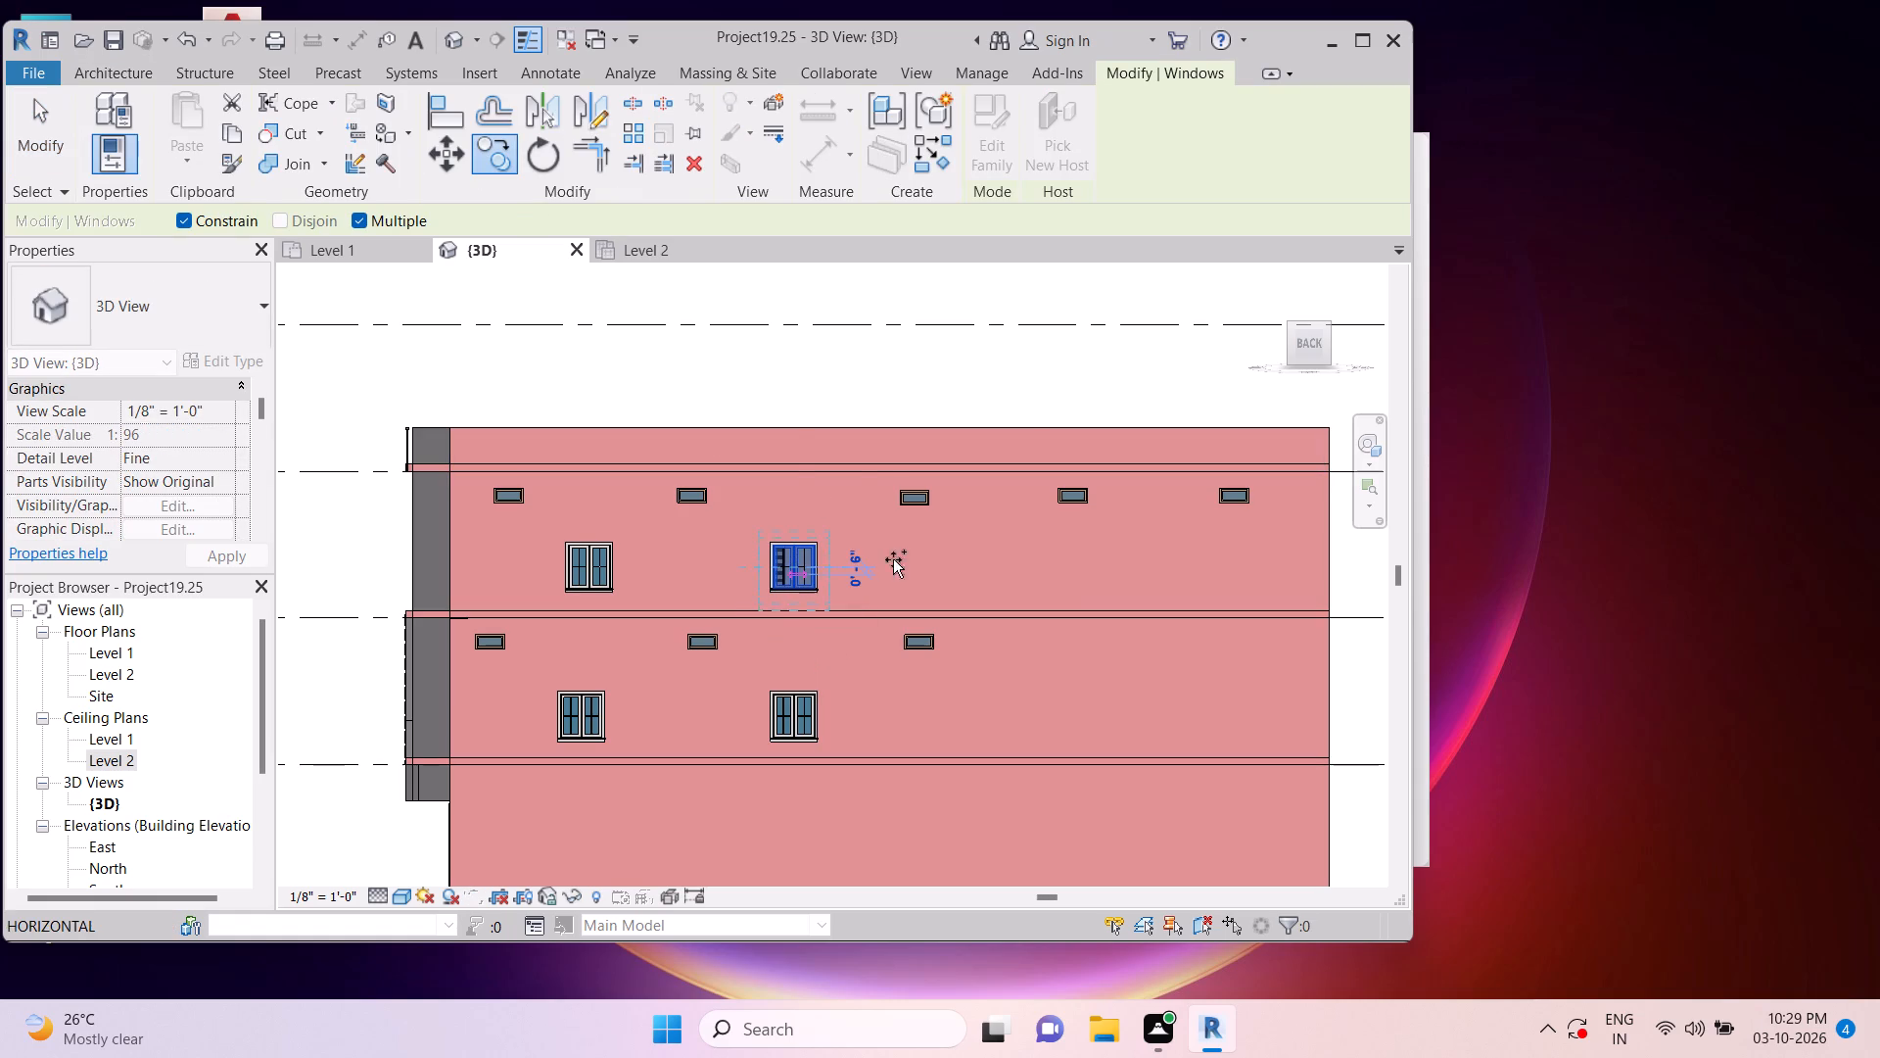
left_click(975, 555)
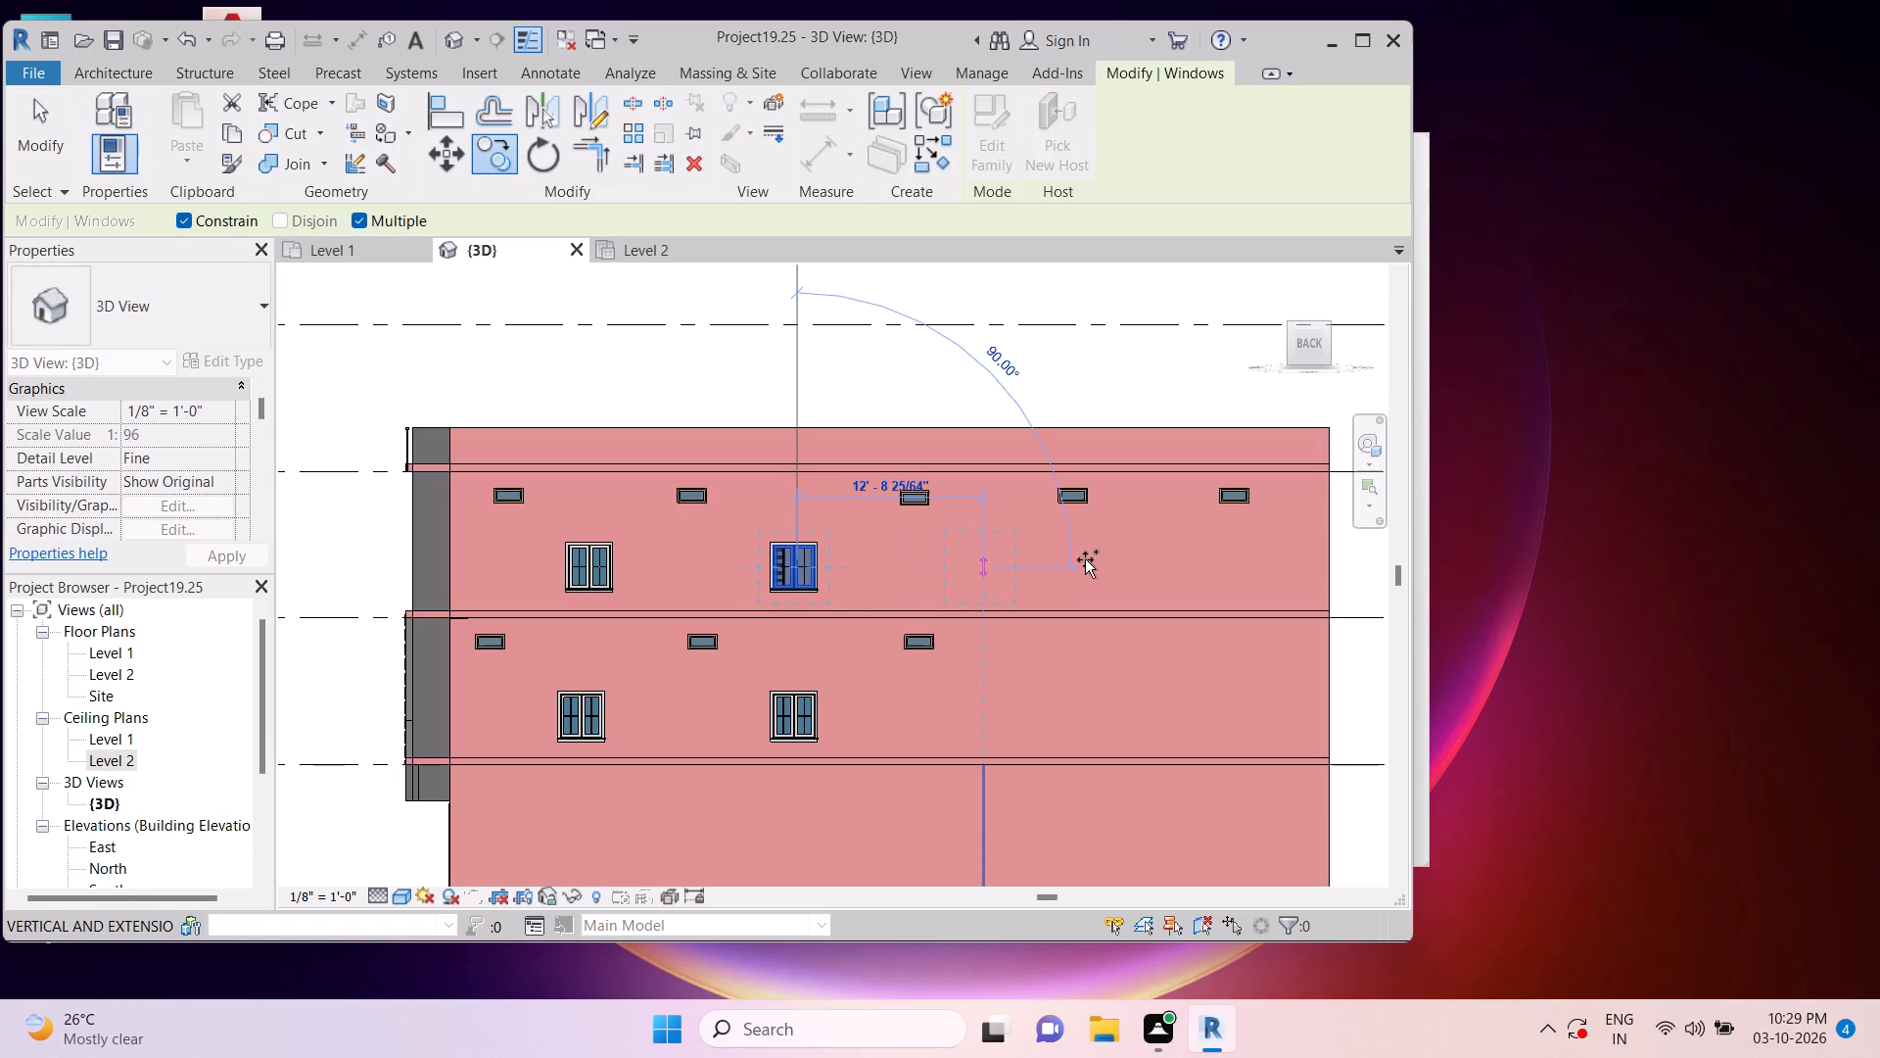
left_click(1160, 557)
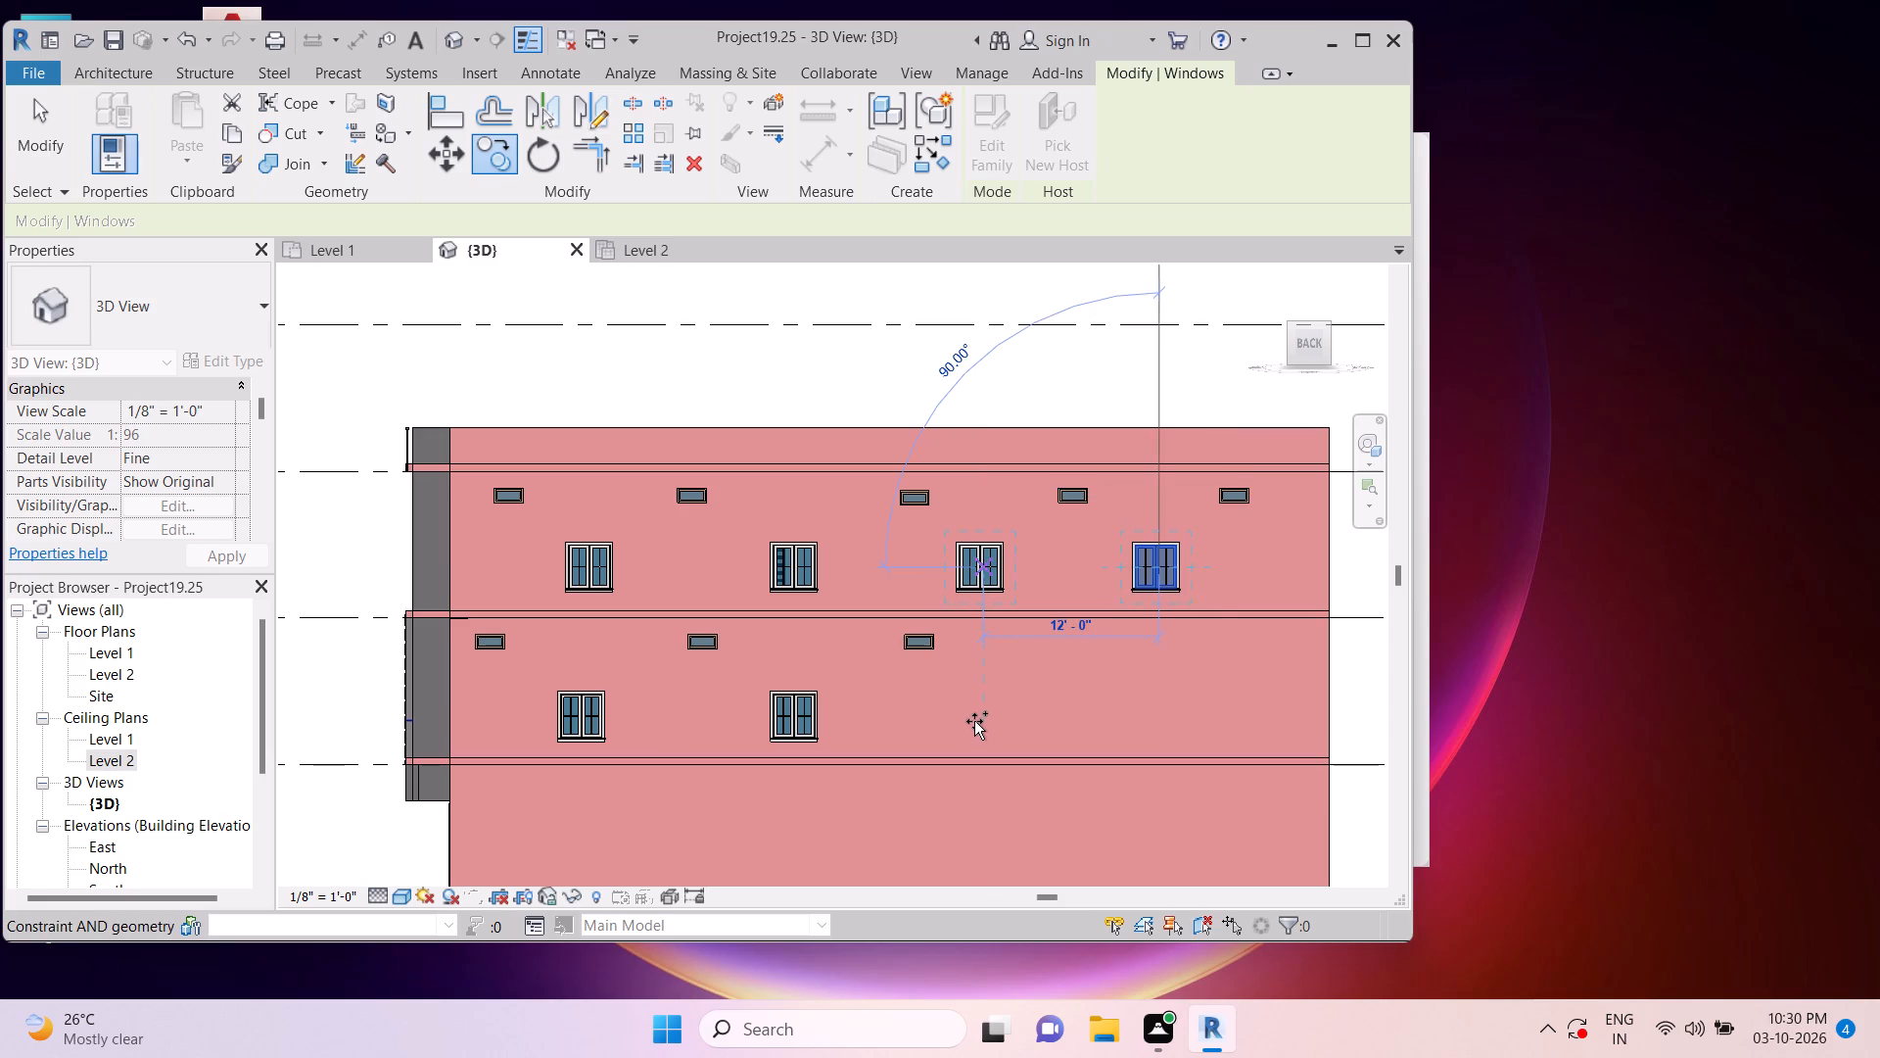
key("Escape")
key("Escape")
key("Escape")
key("Escape")
key("Escape")
key("Escape")
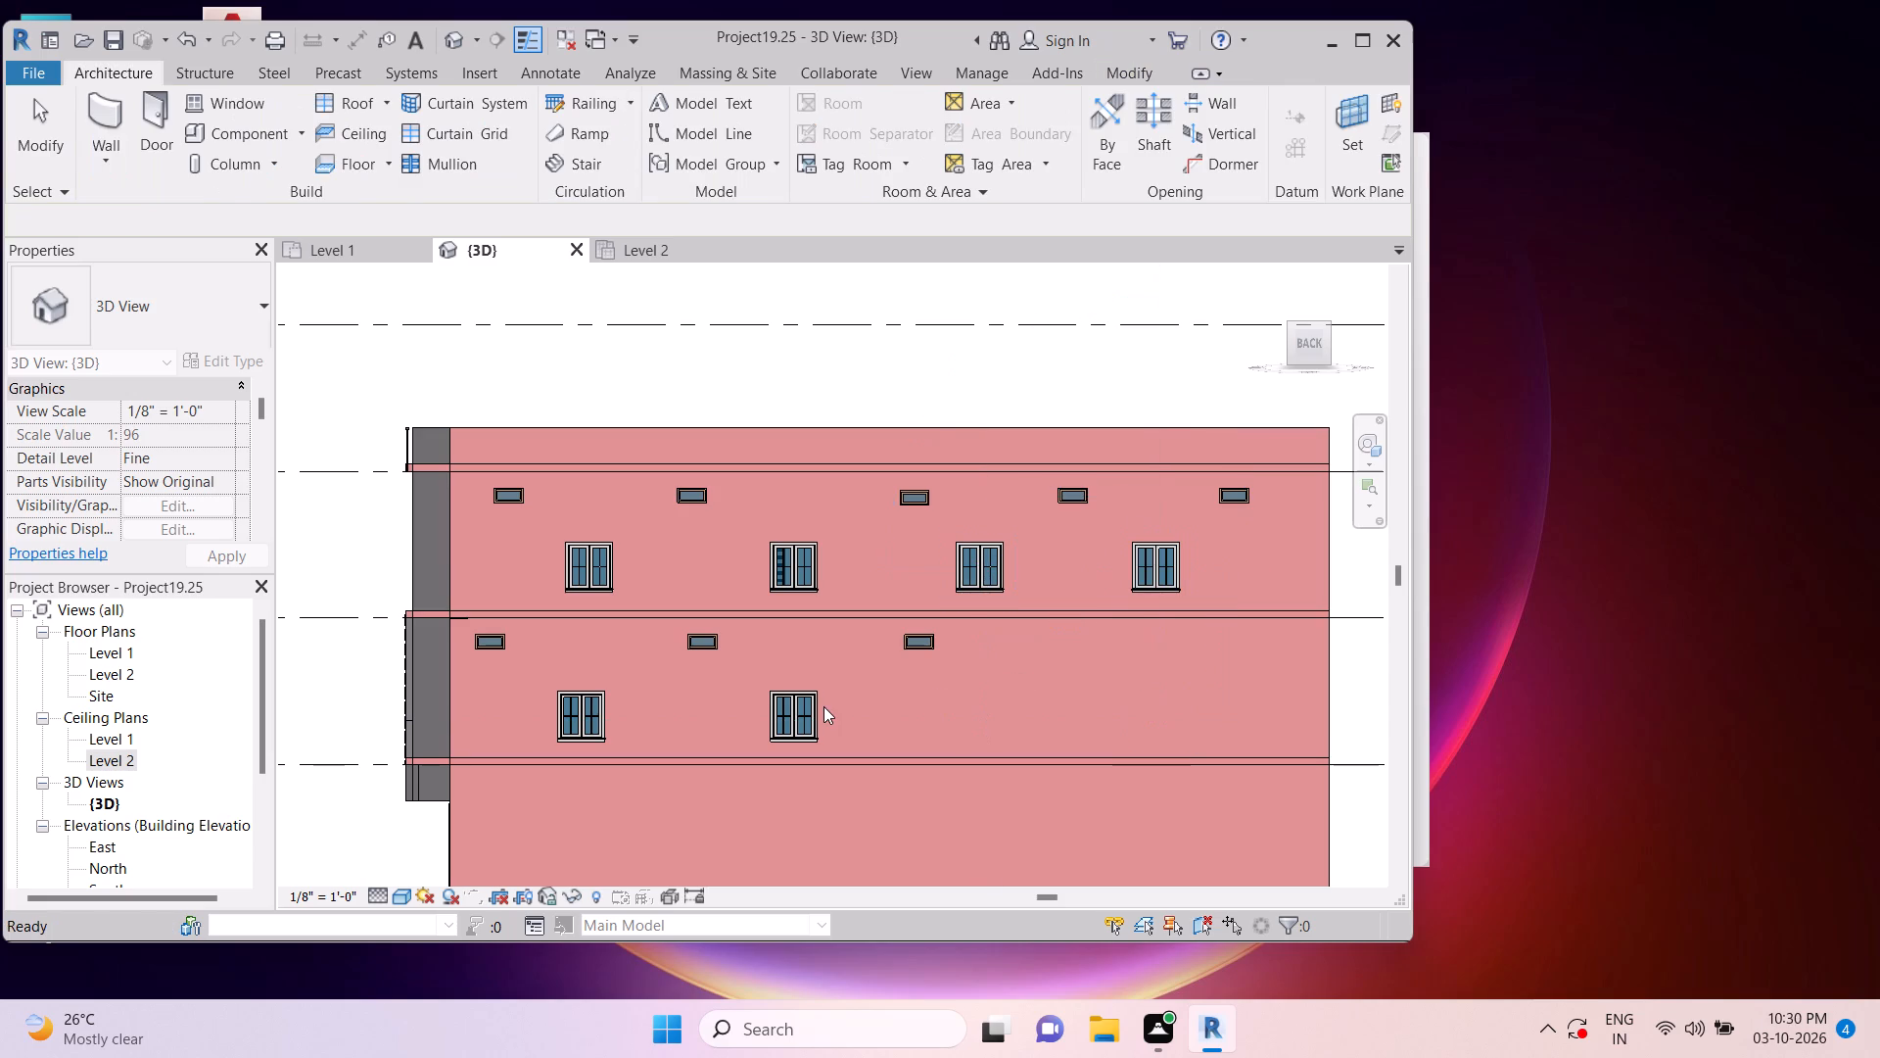
Copy the lower storey's second casement window about 13' 2" farther along the wall and again beneath the fourth top-storey casement window.
left_click(822, 706)
left_click(501, 150)
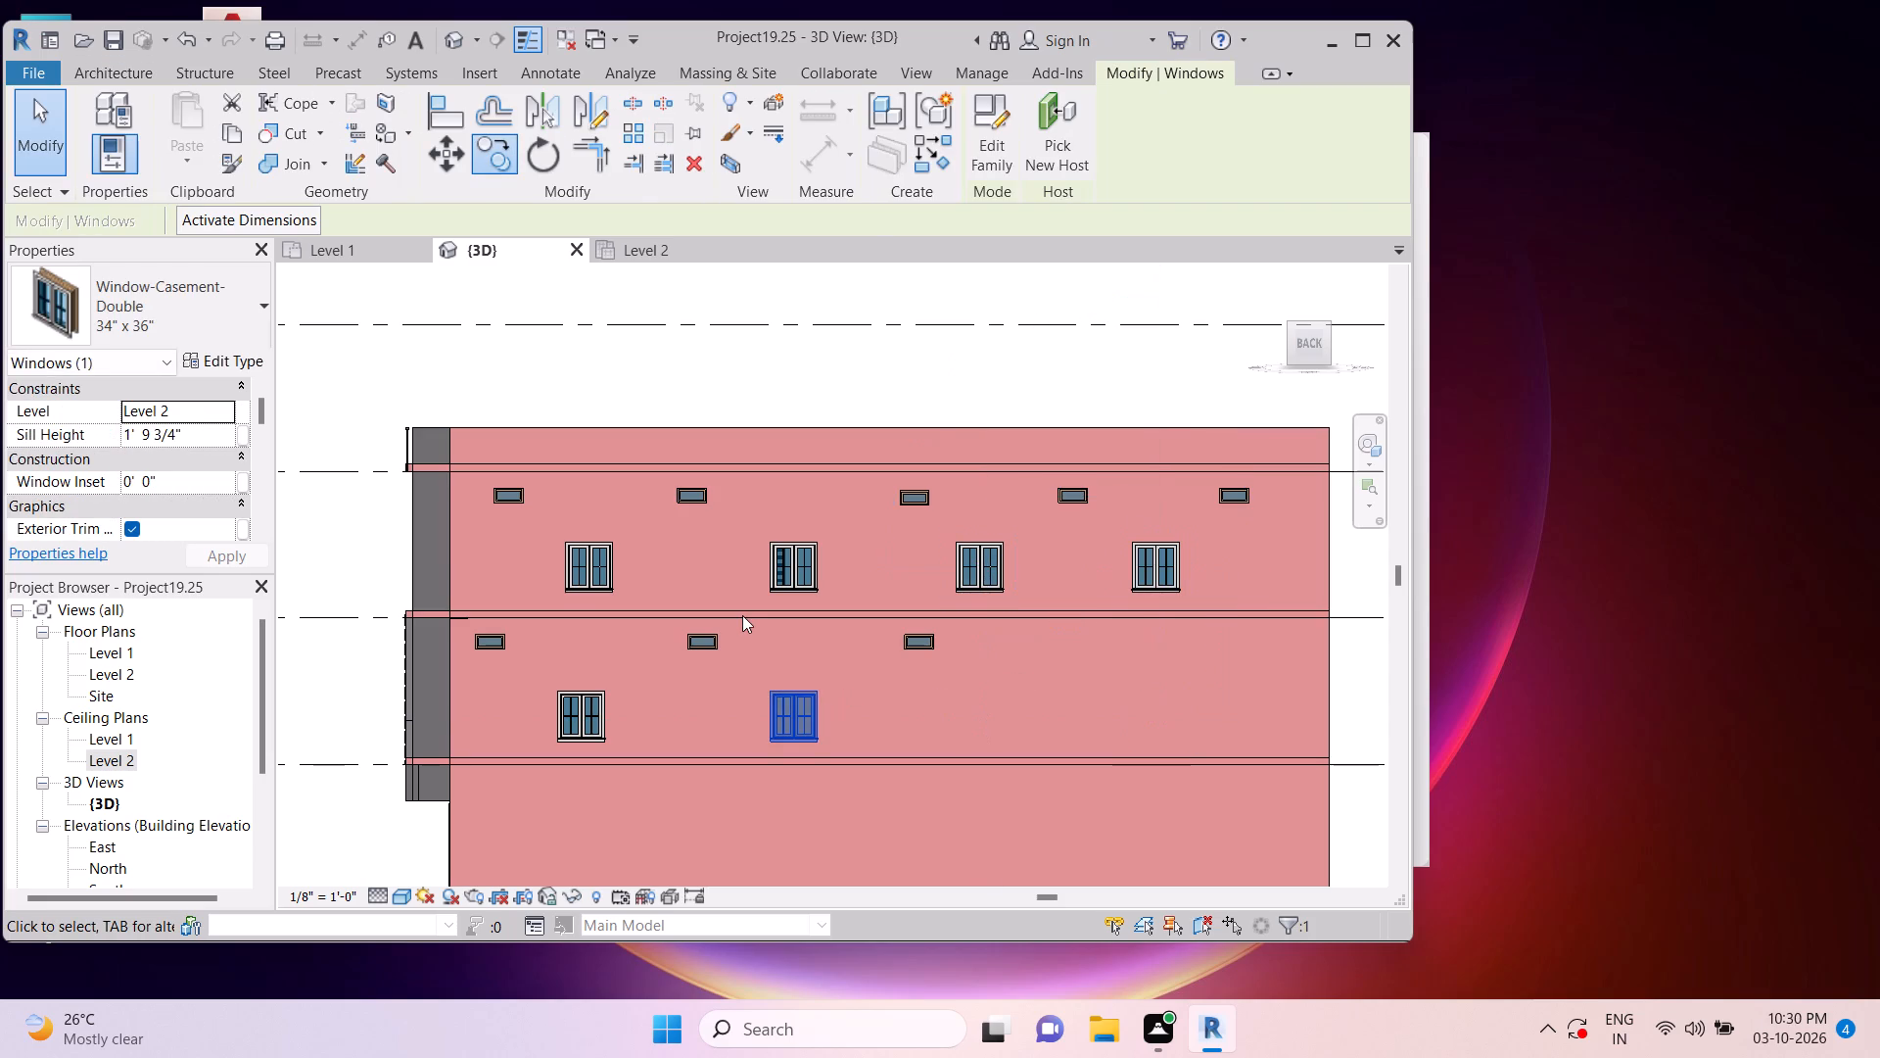
left_click(793, 713)
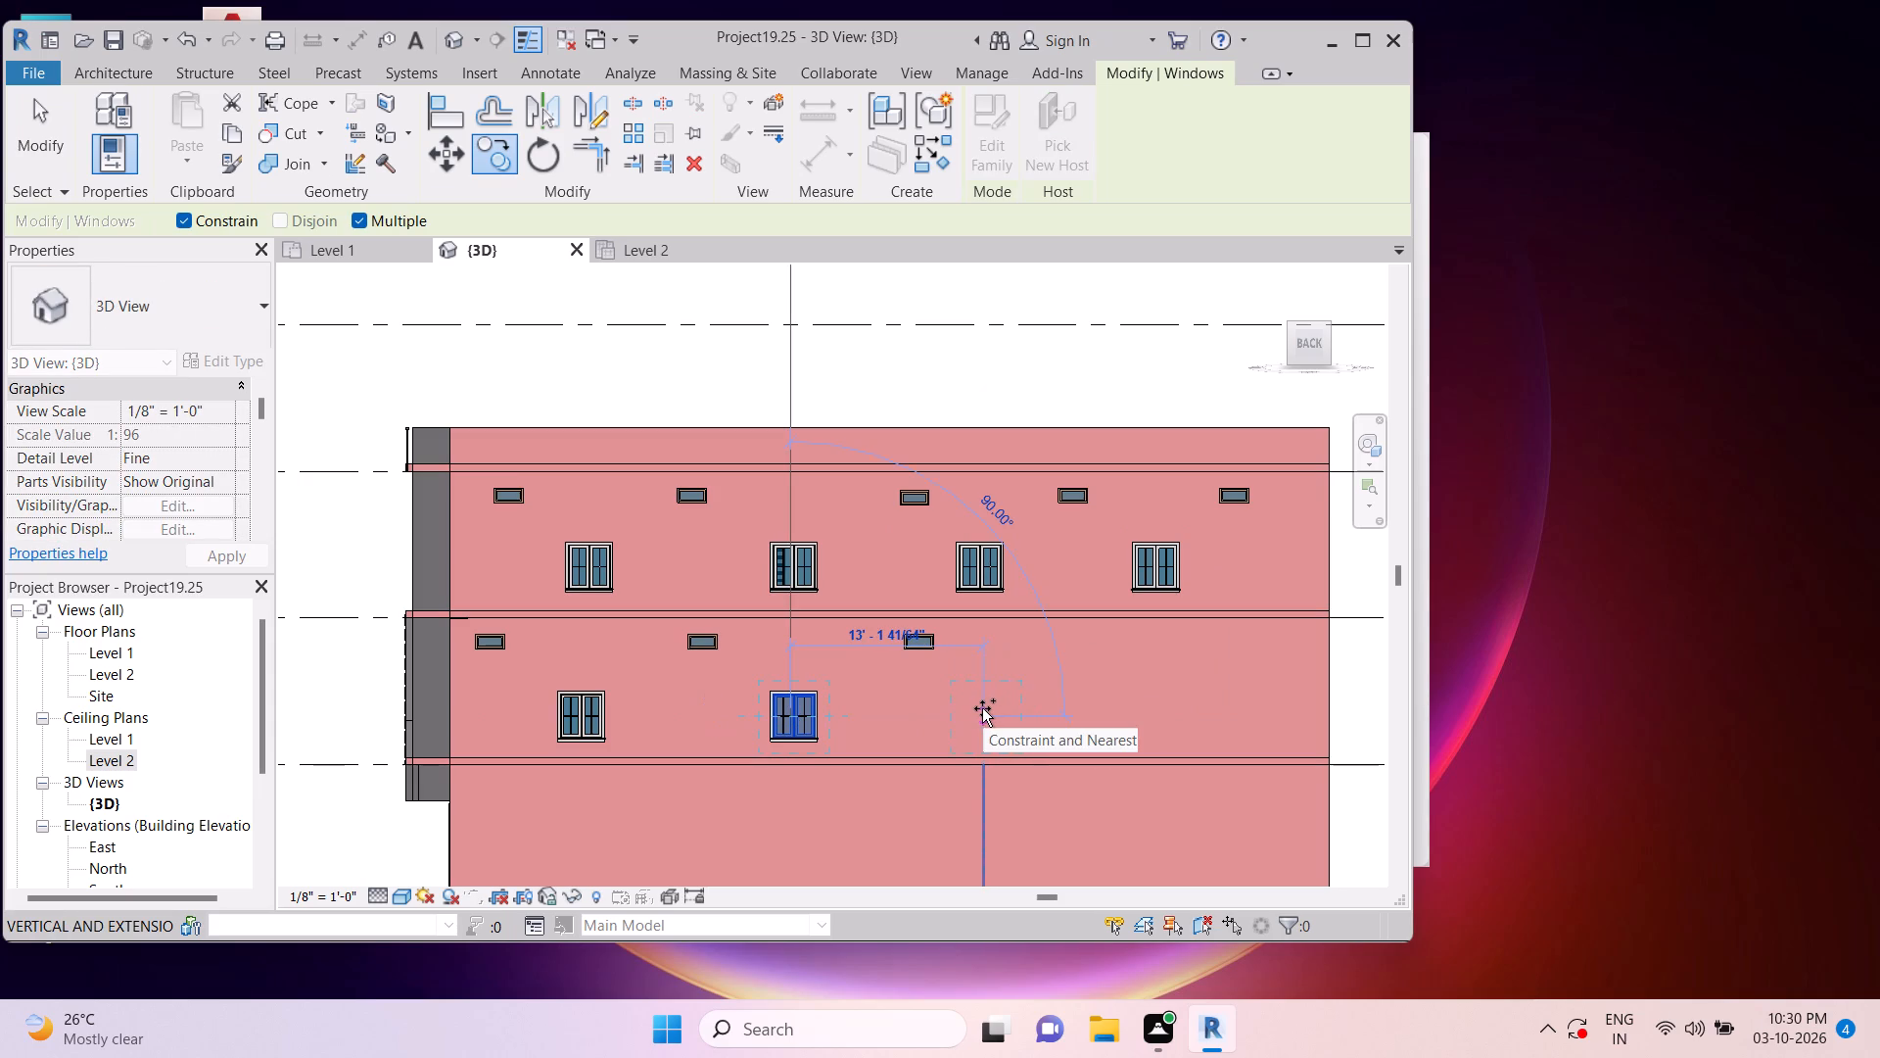
left_click(980, 709)
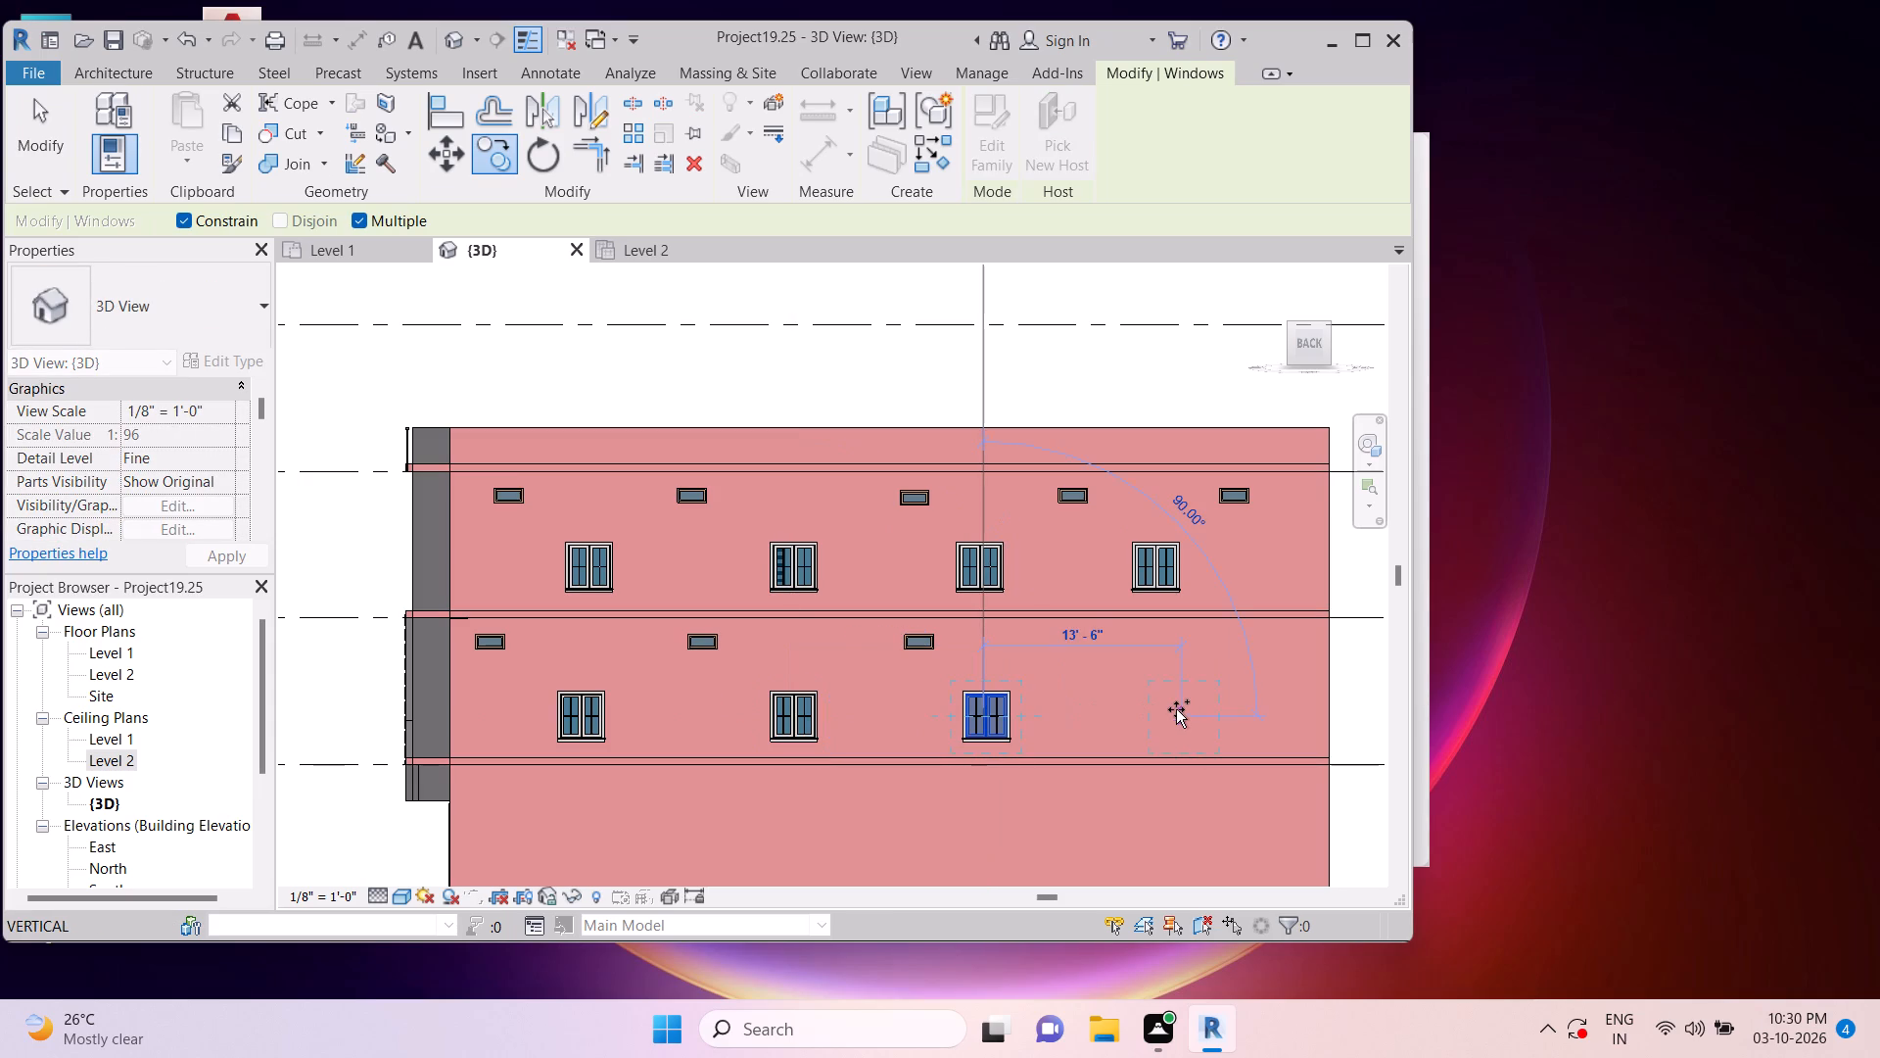
left_click(1156, 708)
key("Escape")
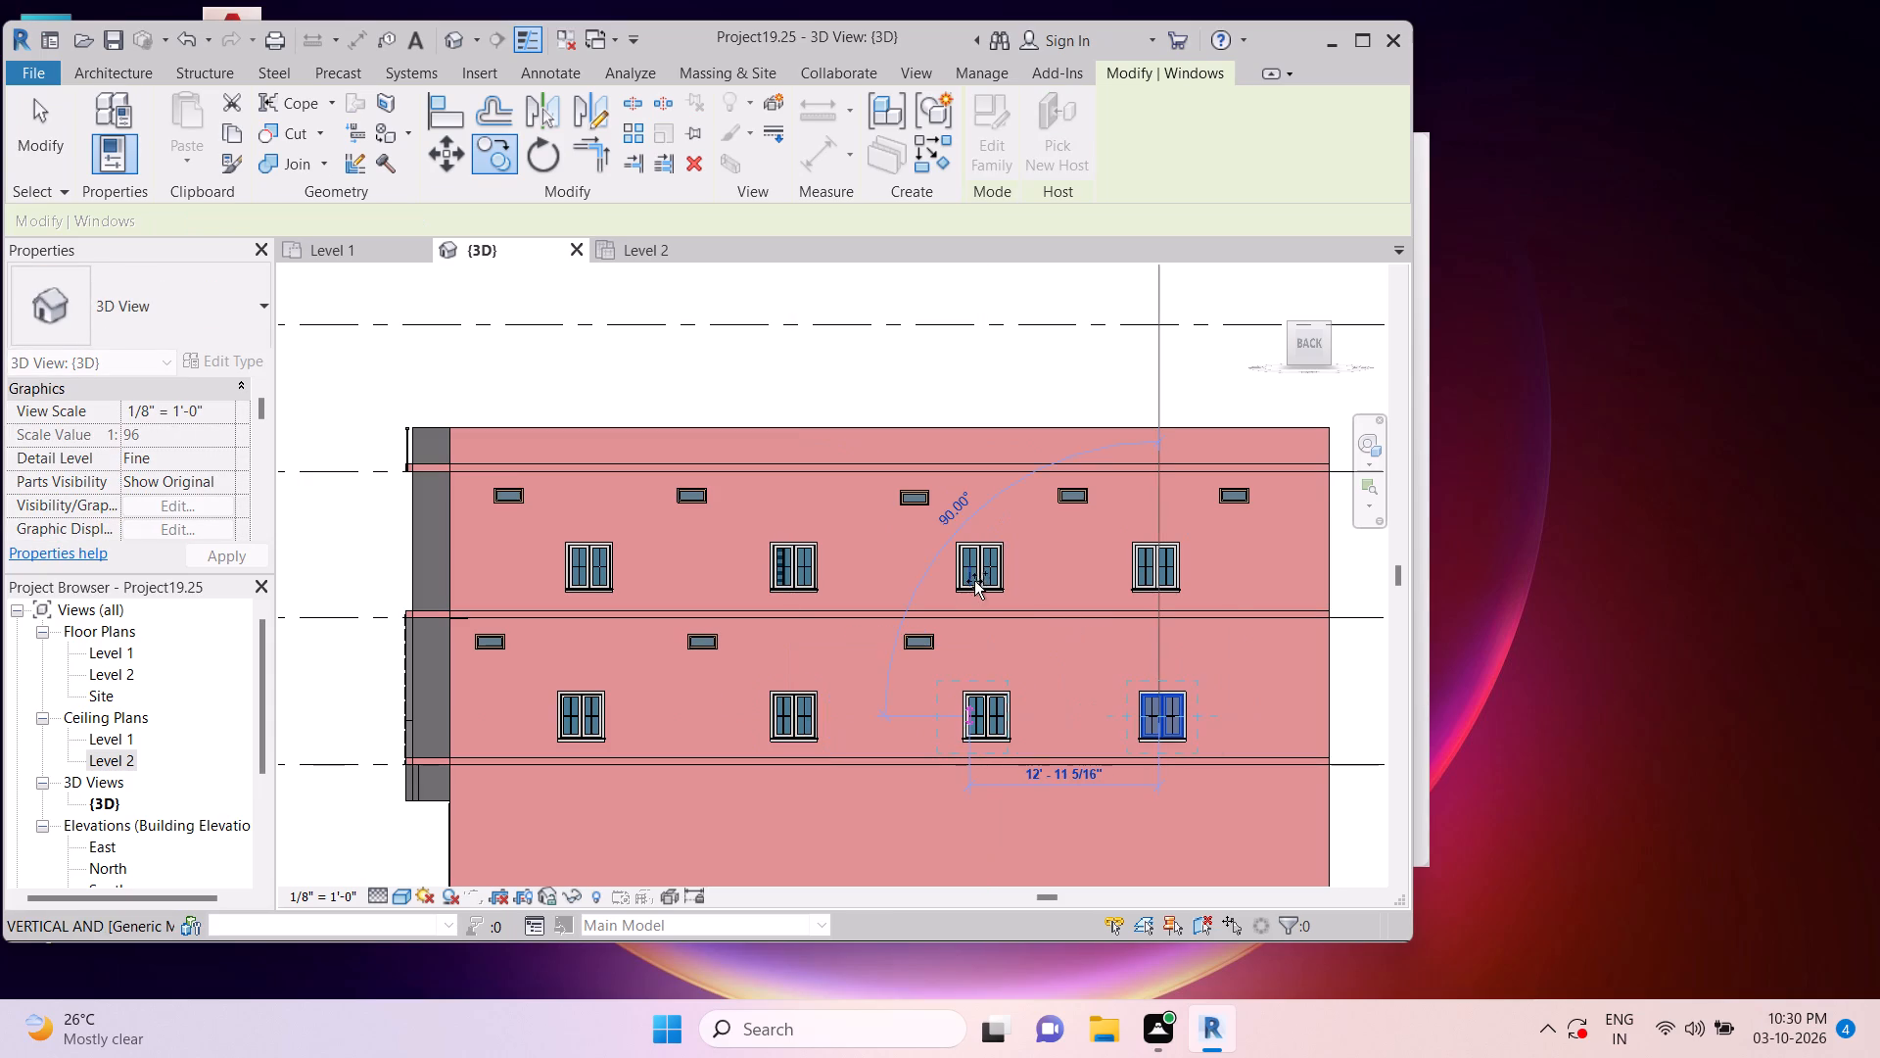
key("Escape")
key("Escape")
key("Escape")
Examine the Back wall's window rows on the whole building from an oblique angle.
scroll(761, 504, "down", 3)
middle_click_drag(775, 638, 770, 633, "shift")
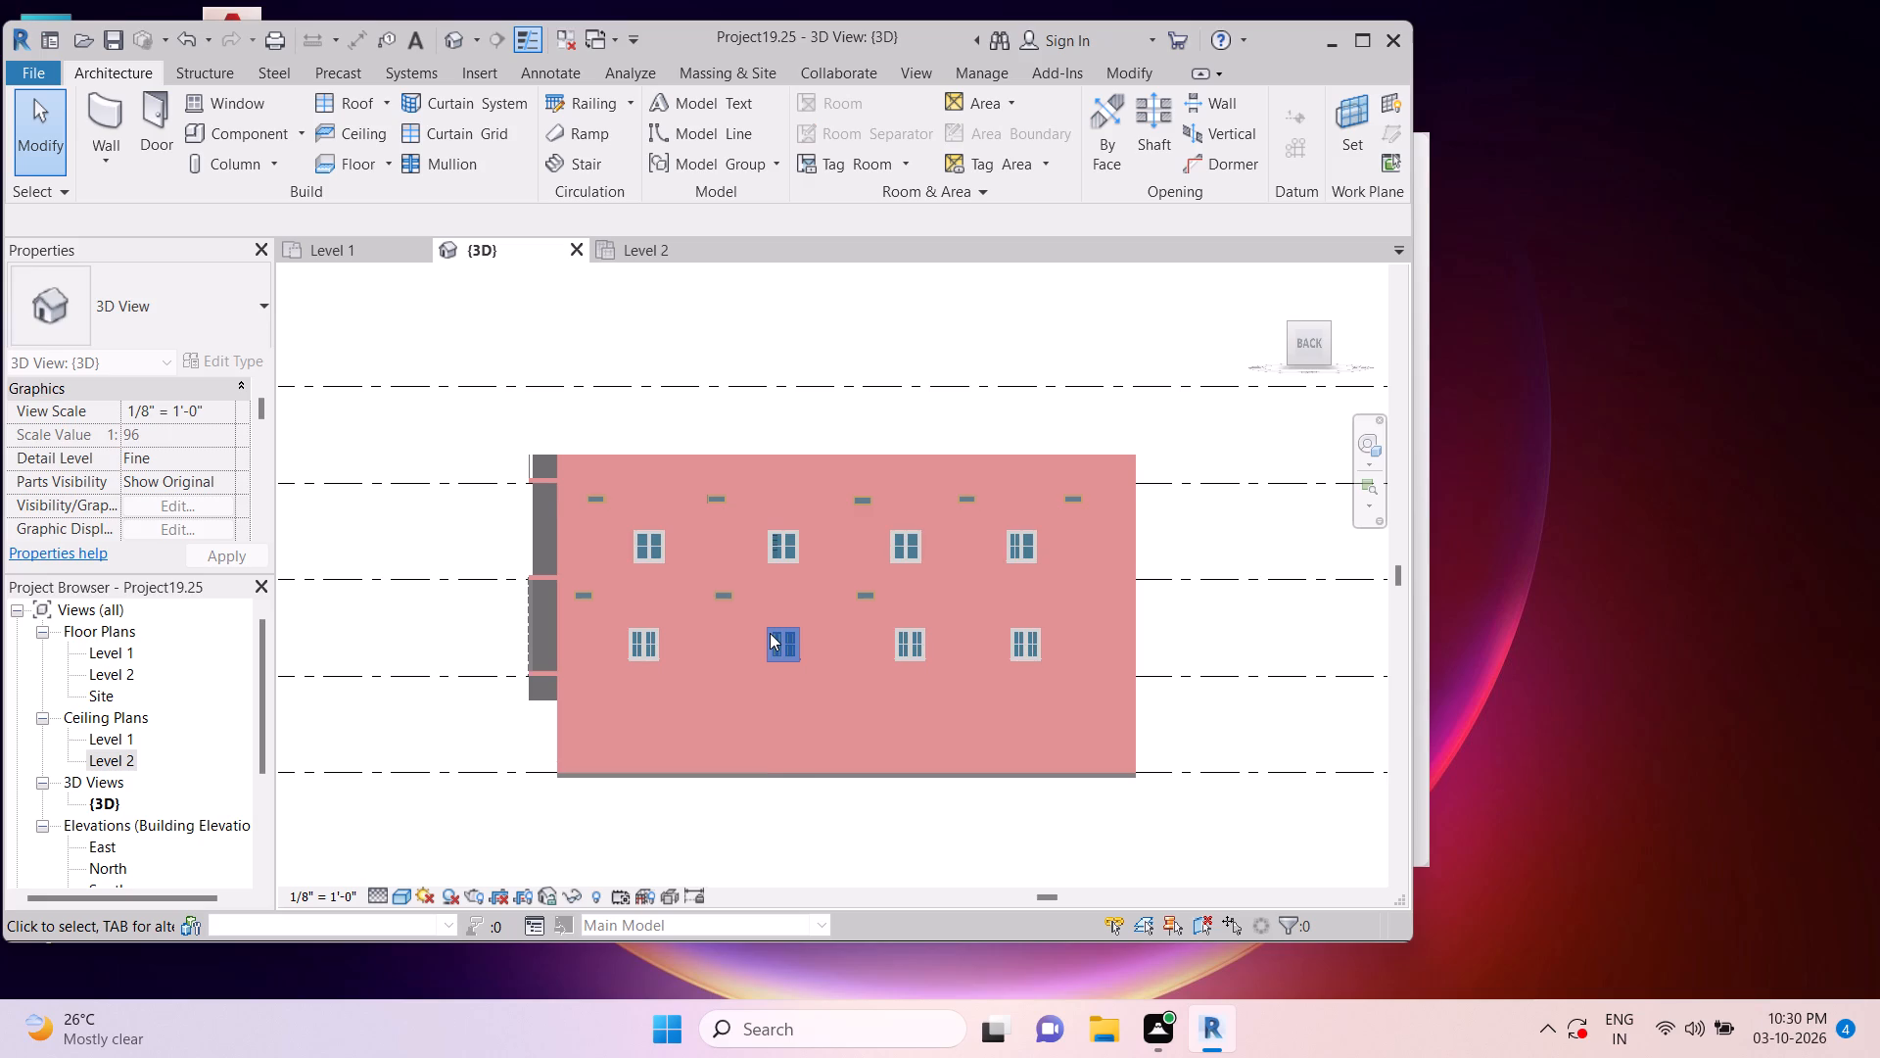
middle_click_drag(770, 633, 910, 761, "shift")
key("Escape")
key("Escape")
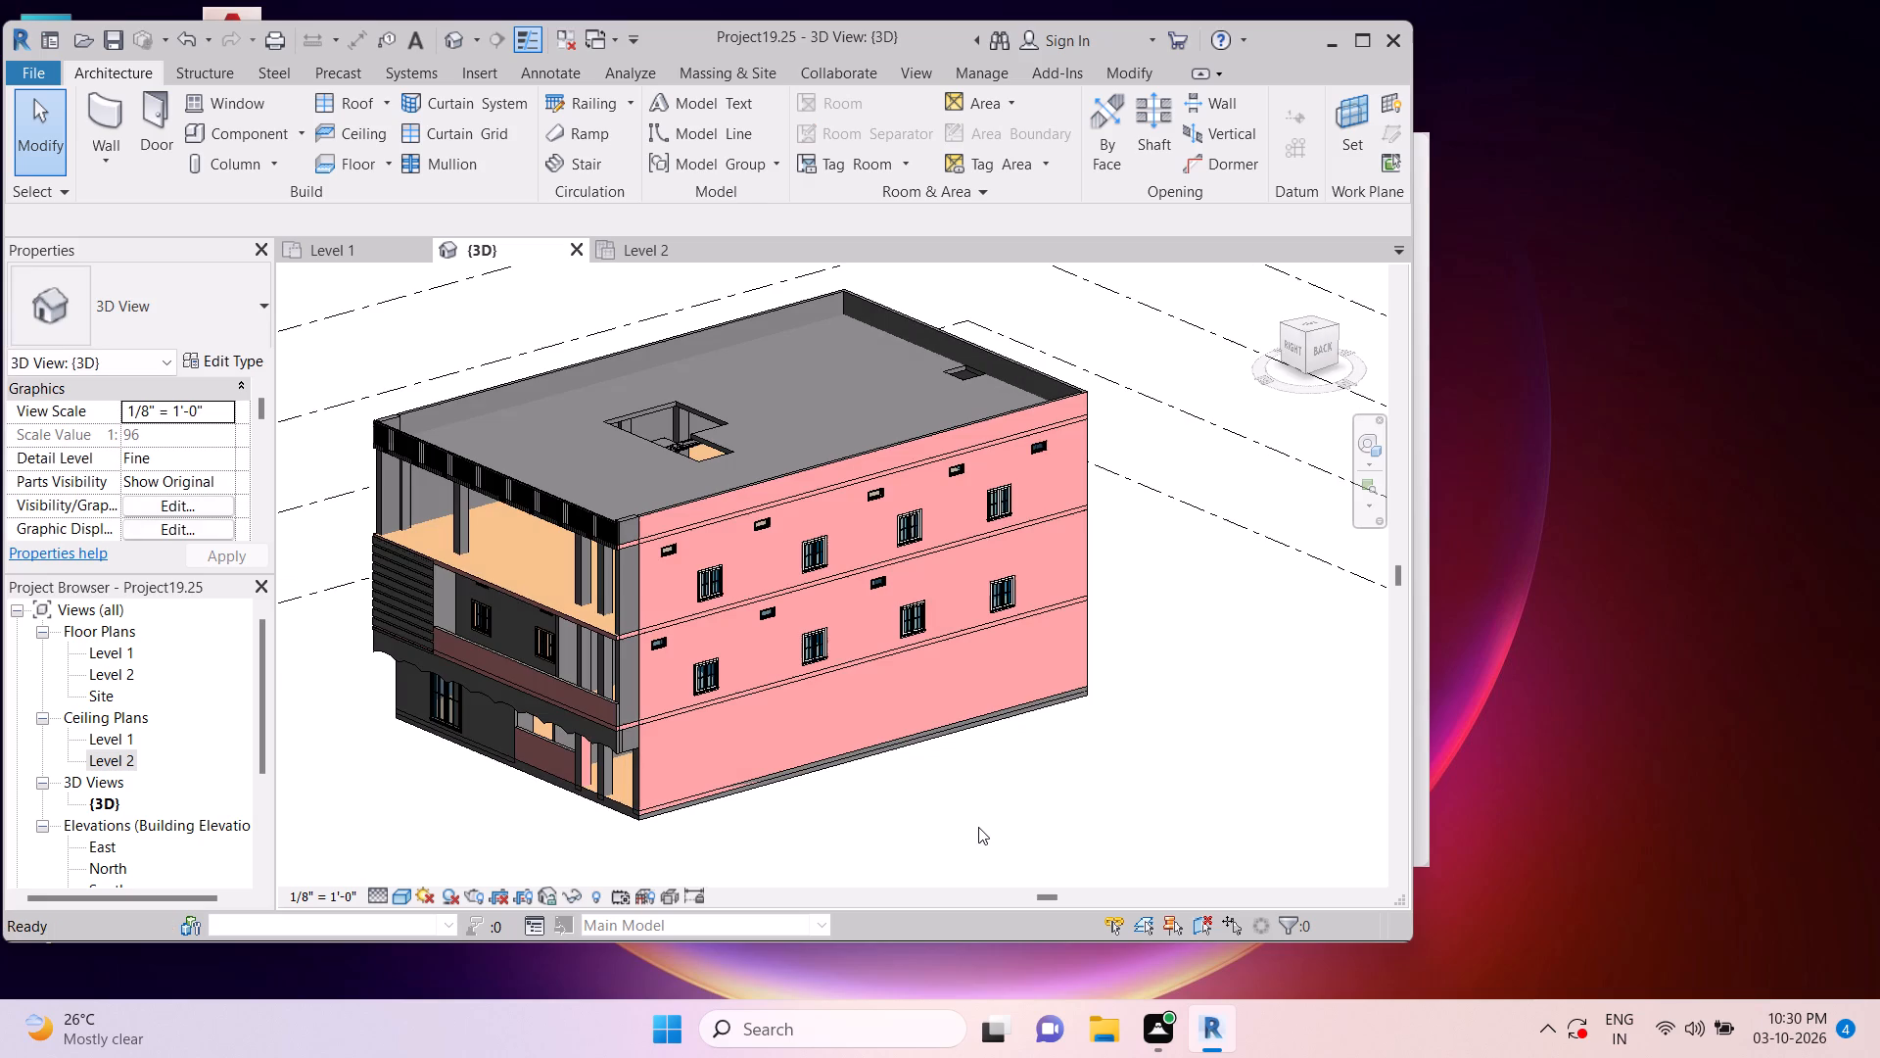
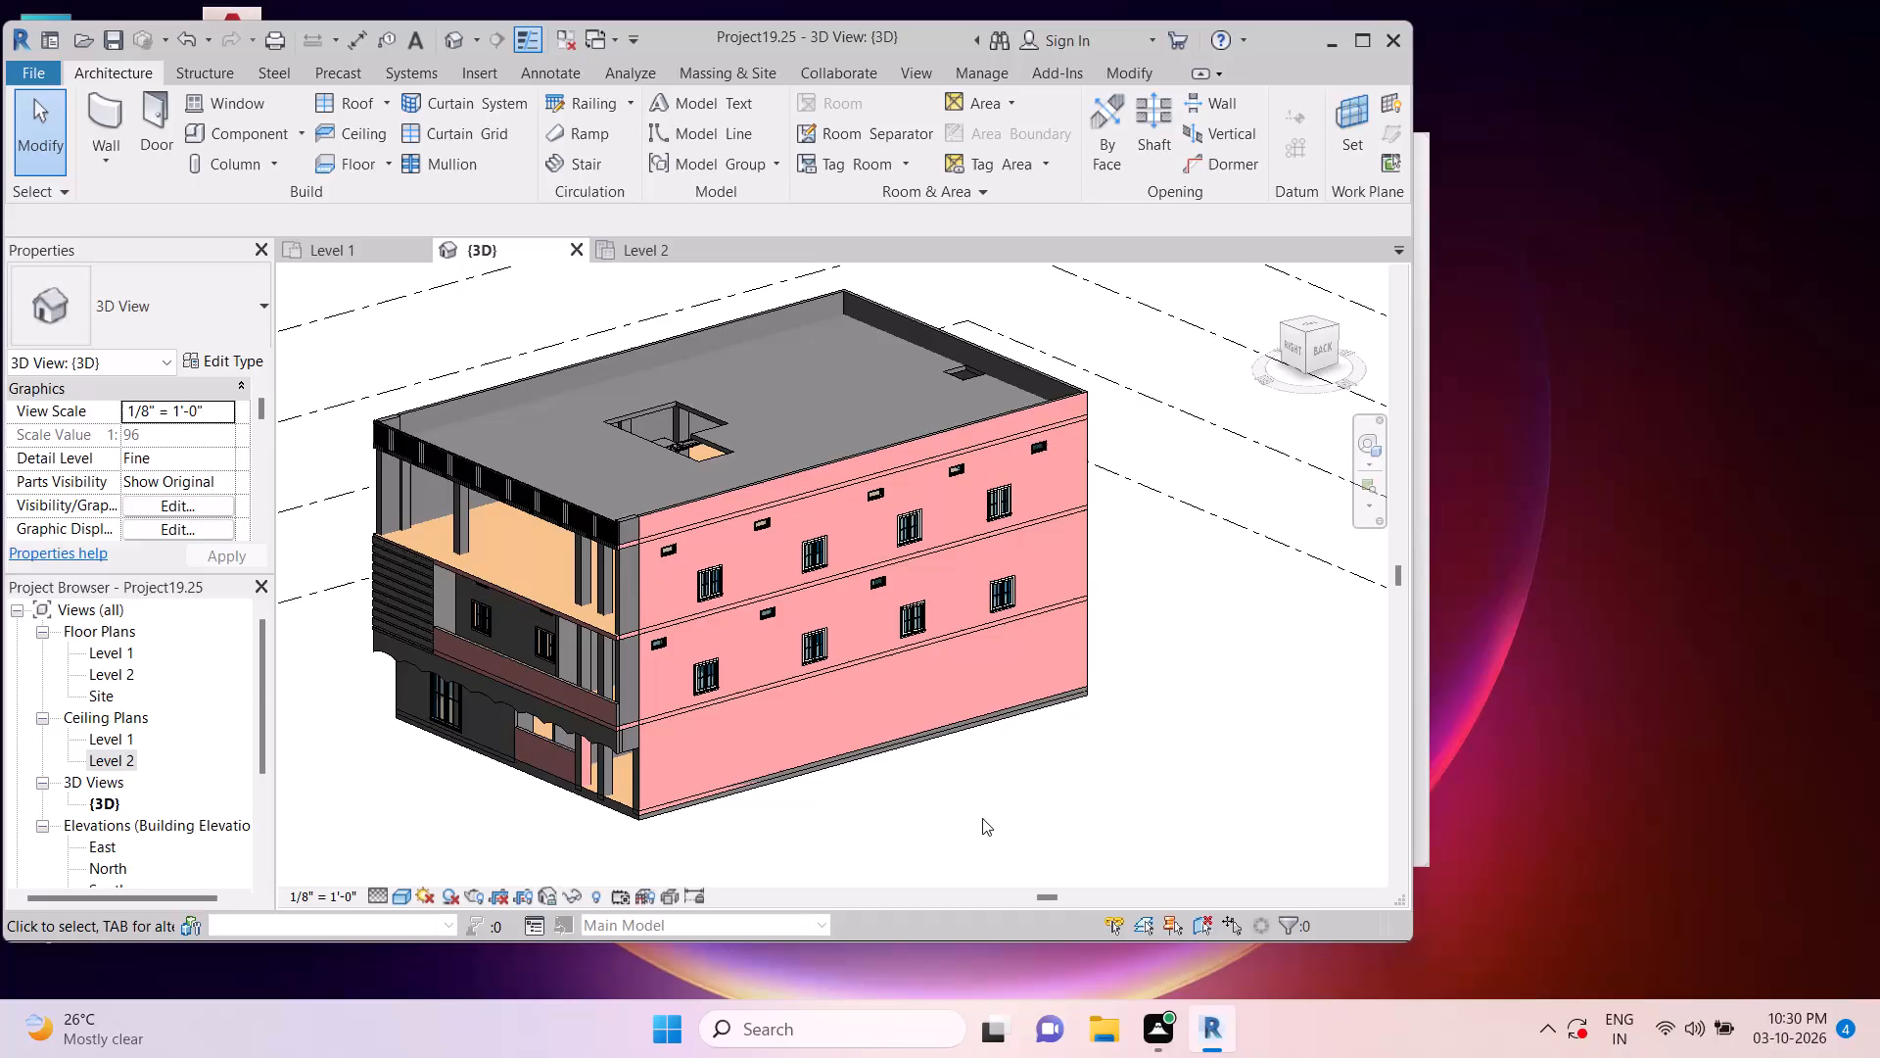
Examine the whole building's Right facade and Back wall window rows from several oblique angles.
key("Escape")
key("Escape")
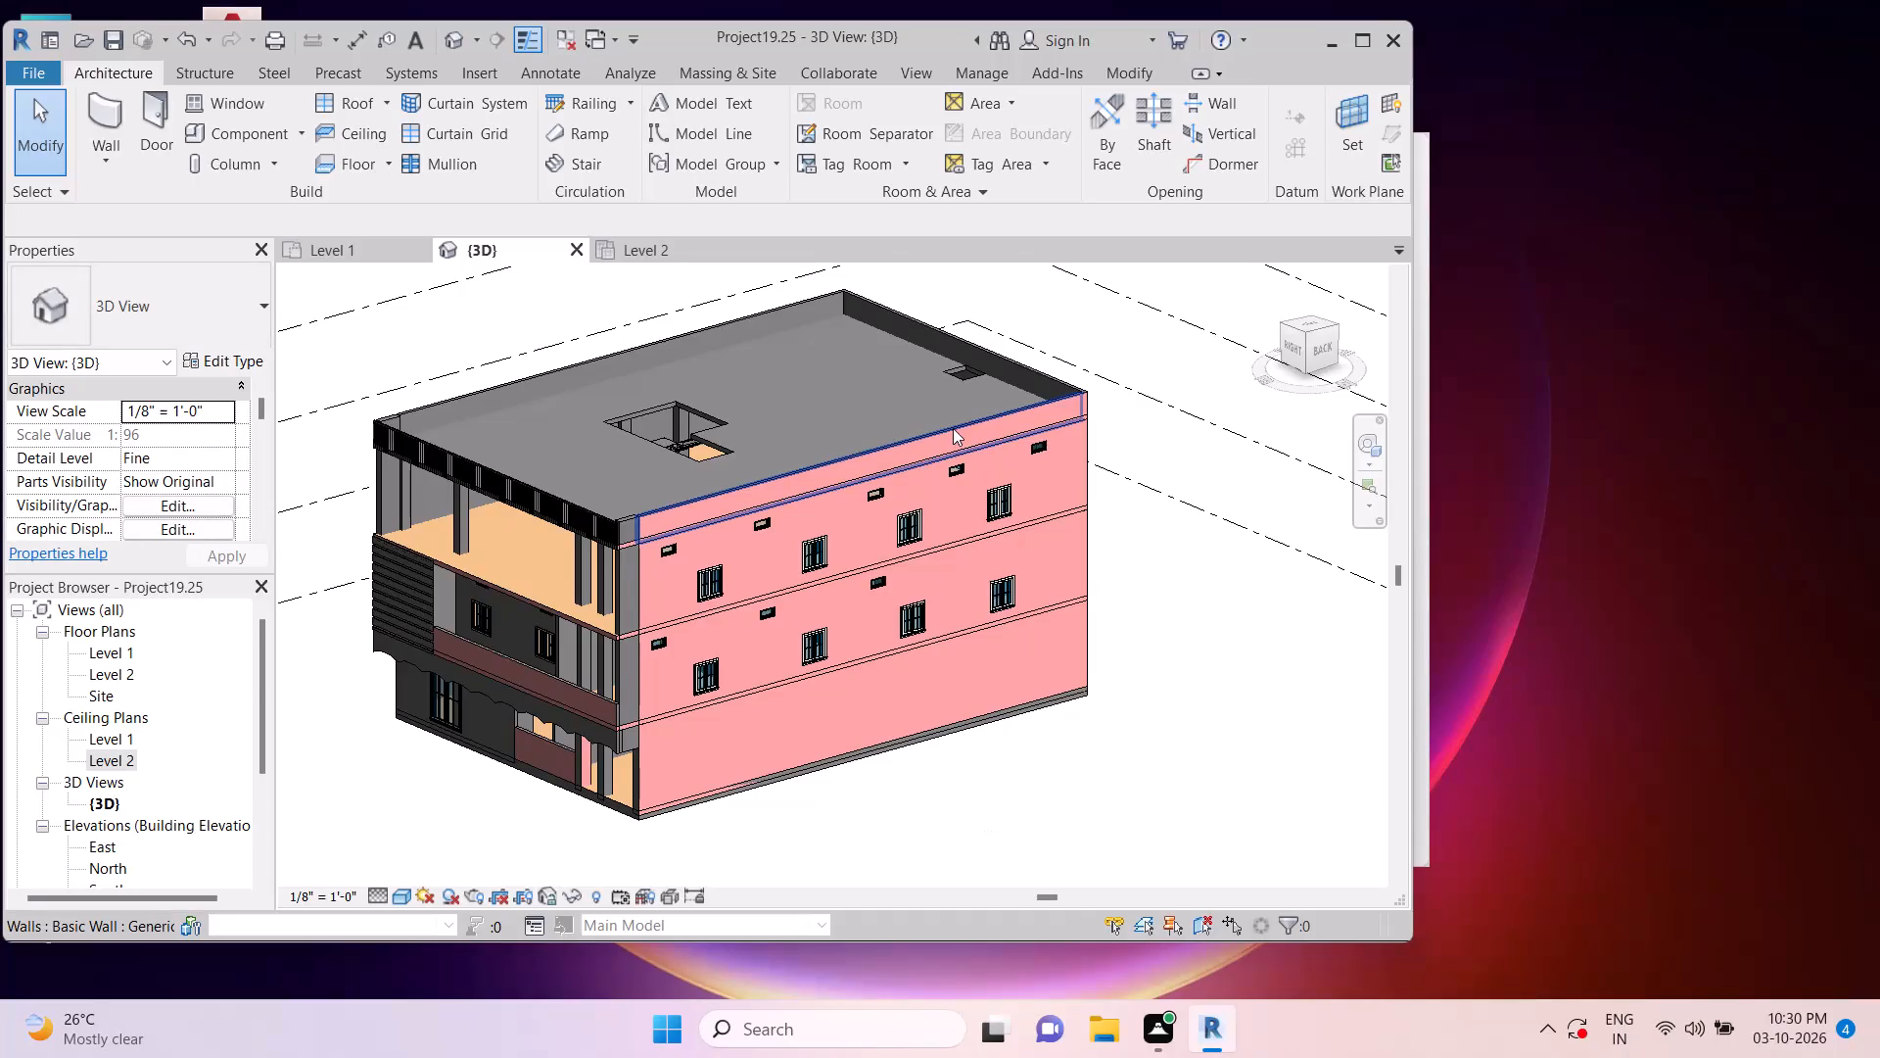
scroll(962, 445, "down", 3)
middle_click_drag(904, 504, 1117, 503, "shift")
key("Escape")
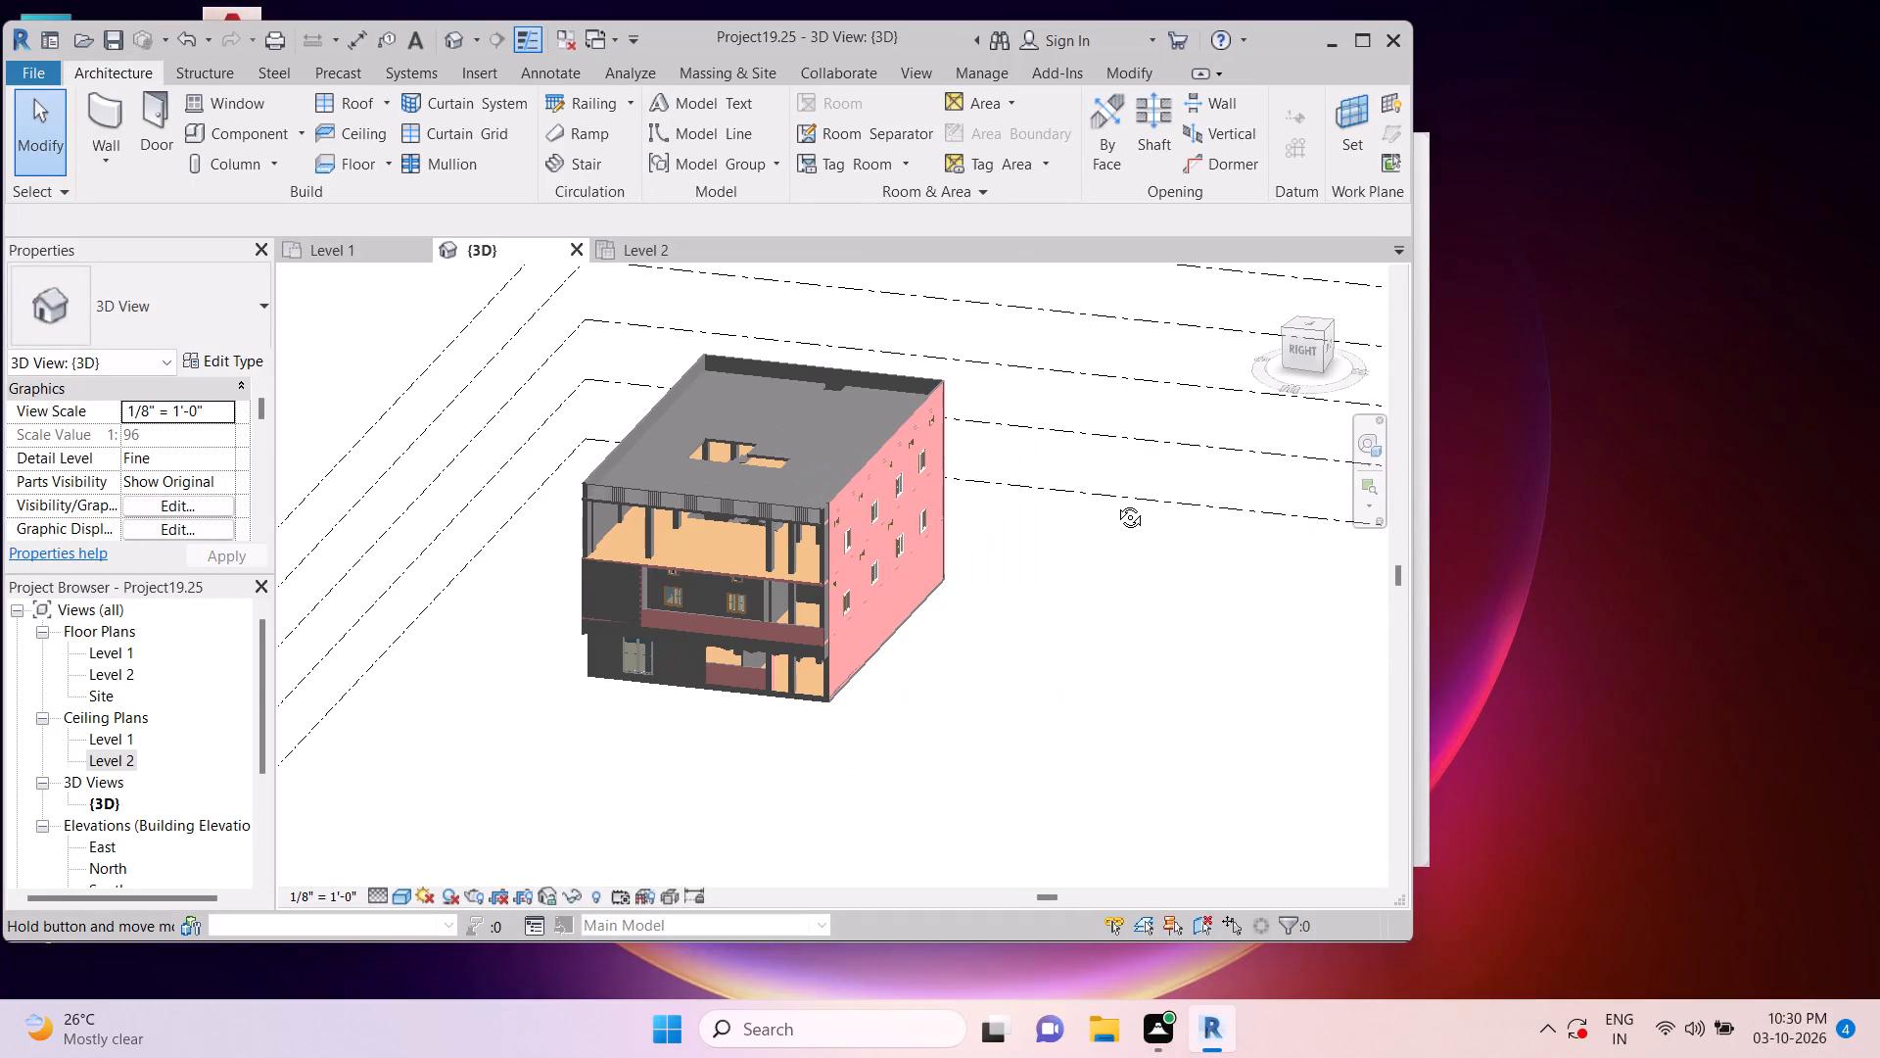
middle_click_drag(921, 643, 675, 624, "shift")
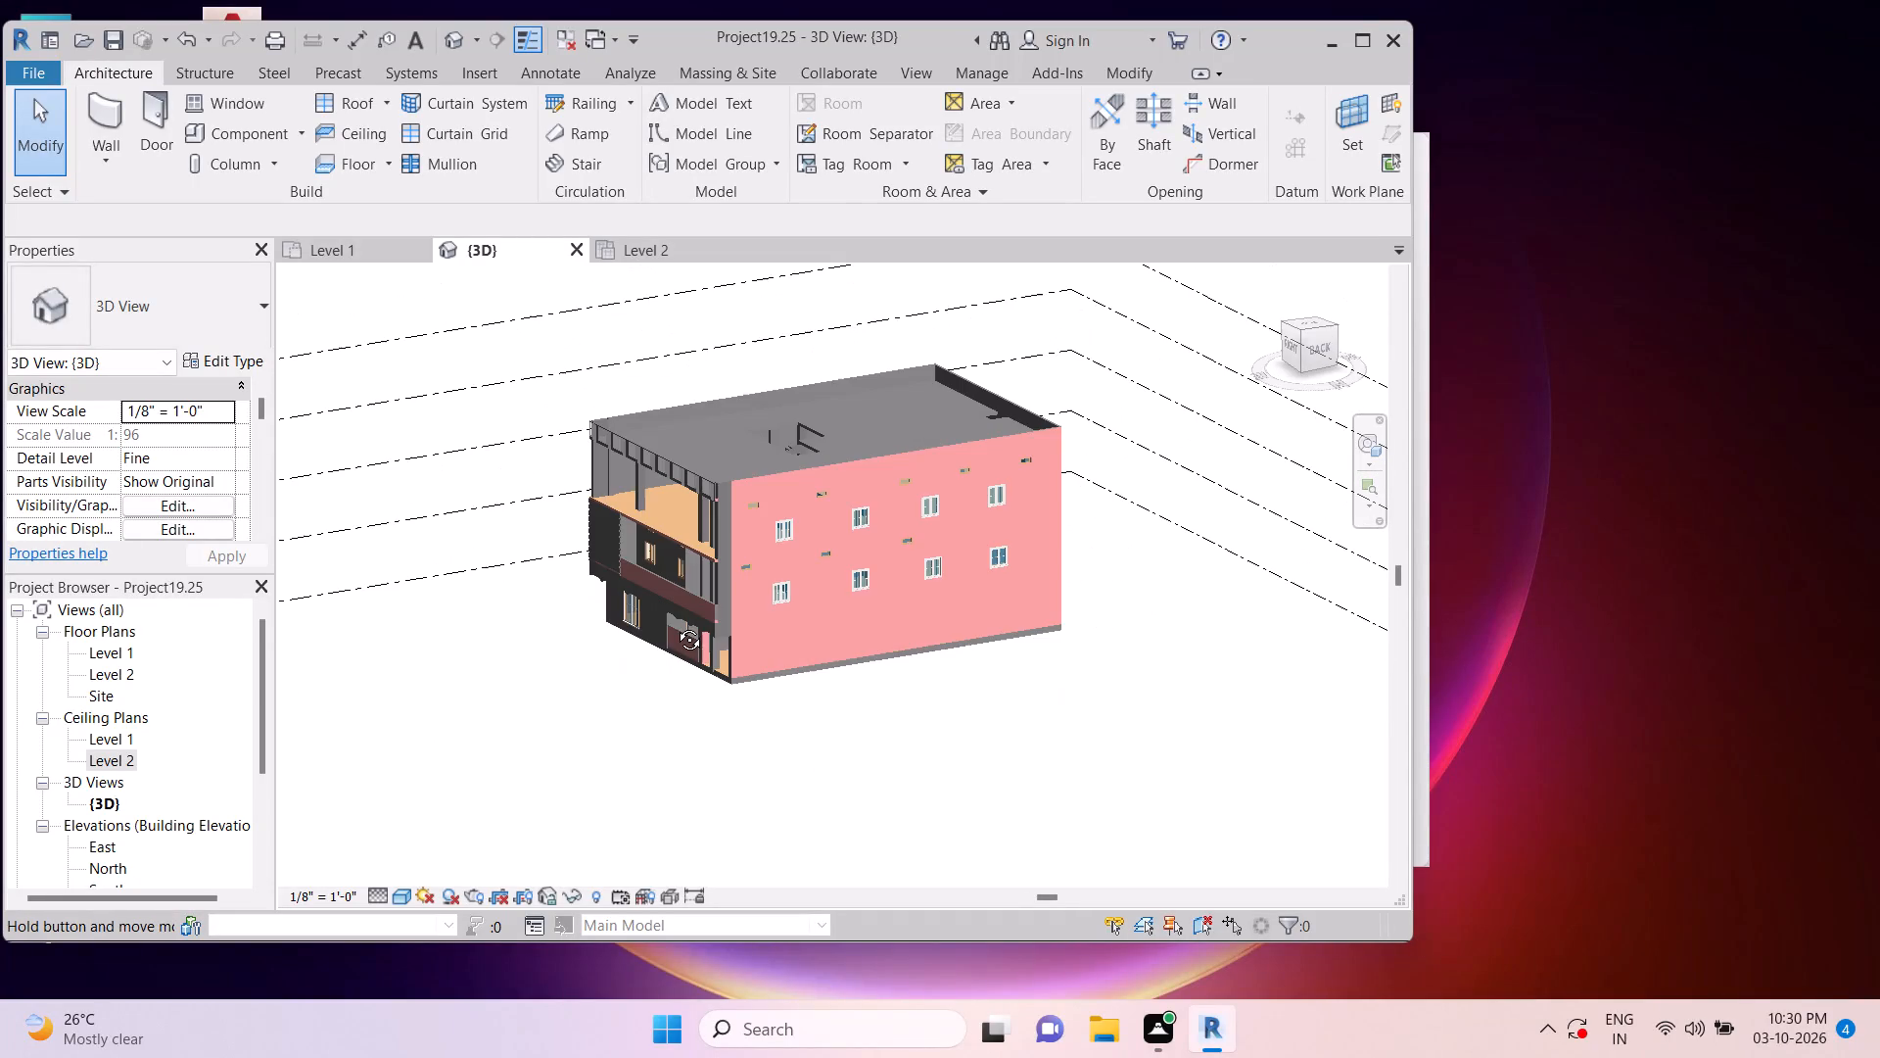
middle_click_drag(861, 680, 1141, 717, "shift")
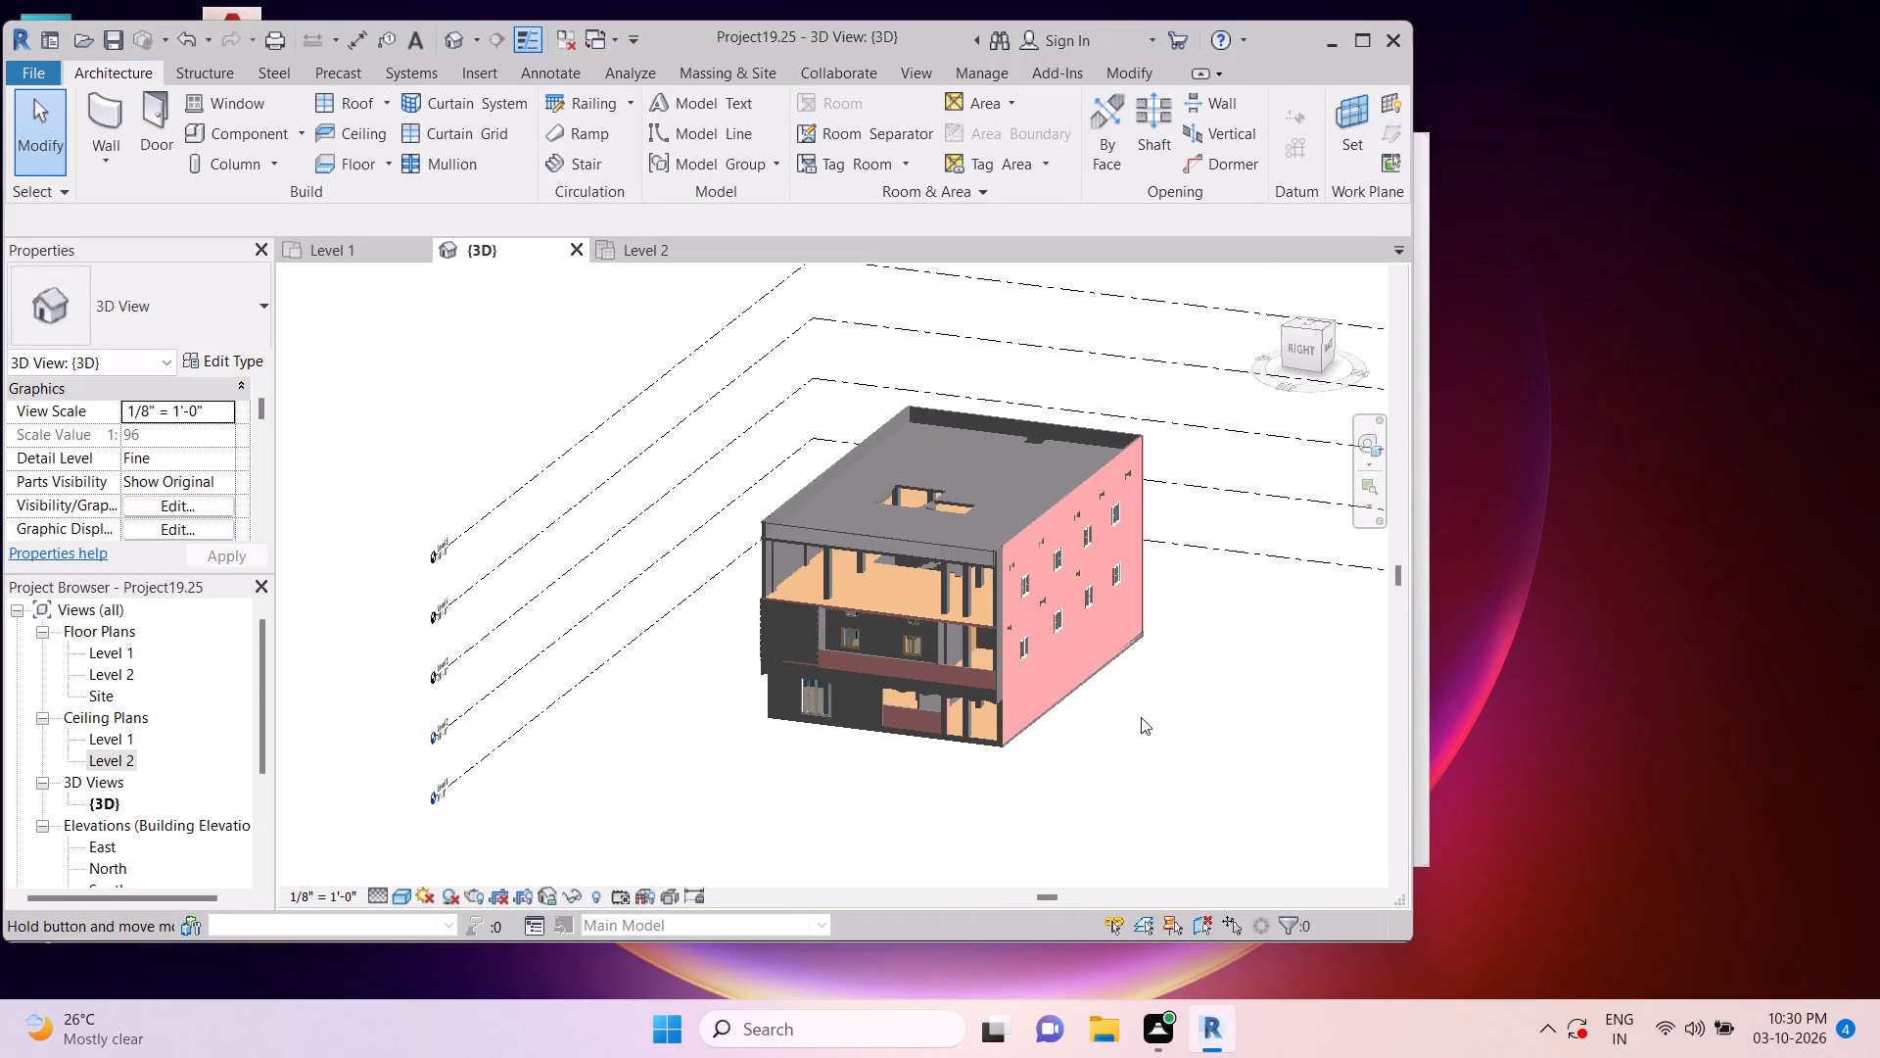
middle_click_drag(1121, 701, 1148, 651)
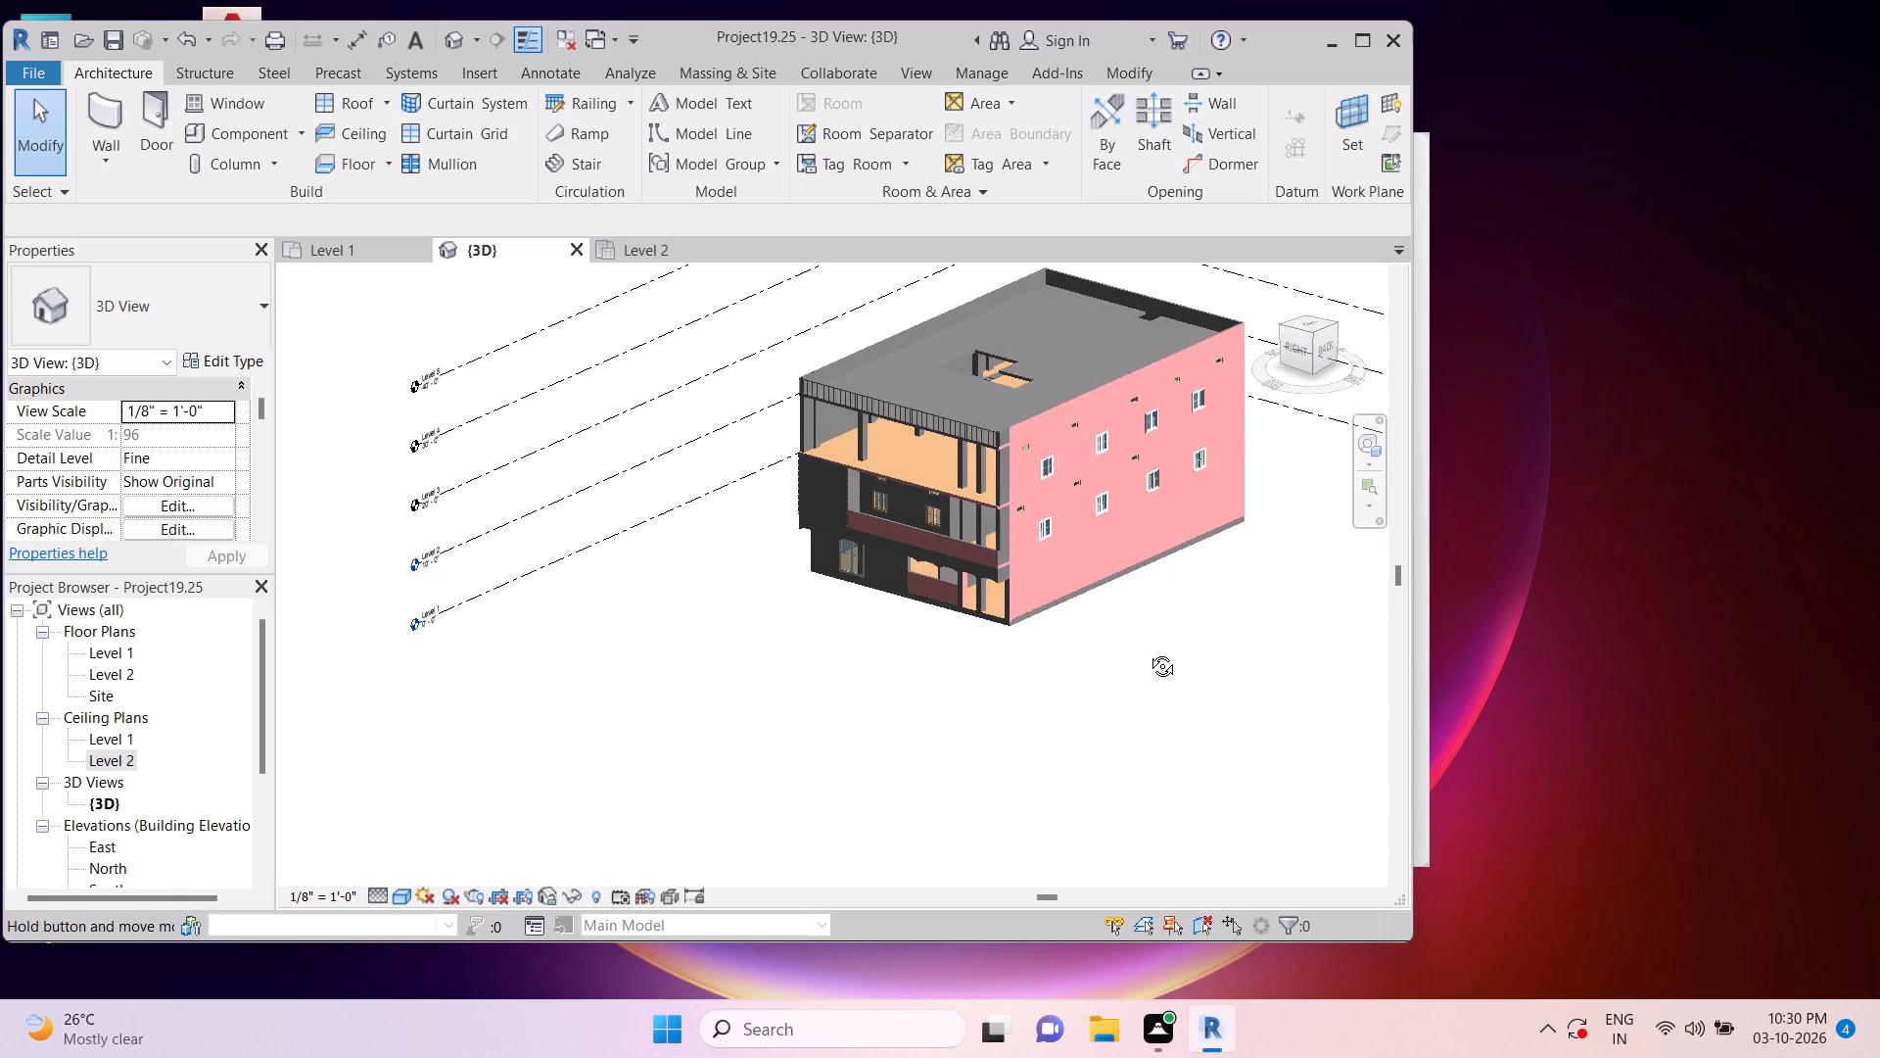
middle_click_drag(1148, 651, 1150, 654)
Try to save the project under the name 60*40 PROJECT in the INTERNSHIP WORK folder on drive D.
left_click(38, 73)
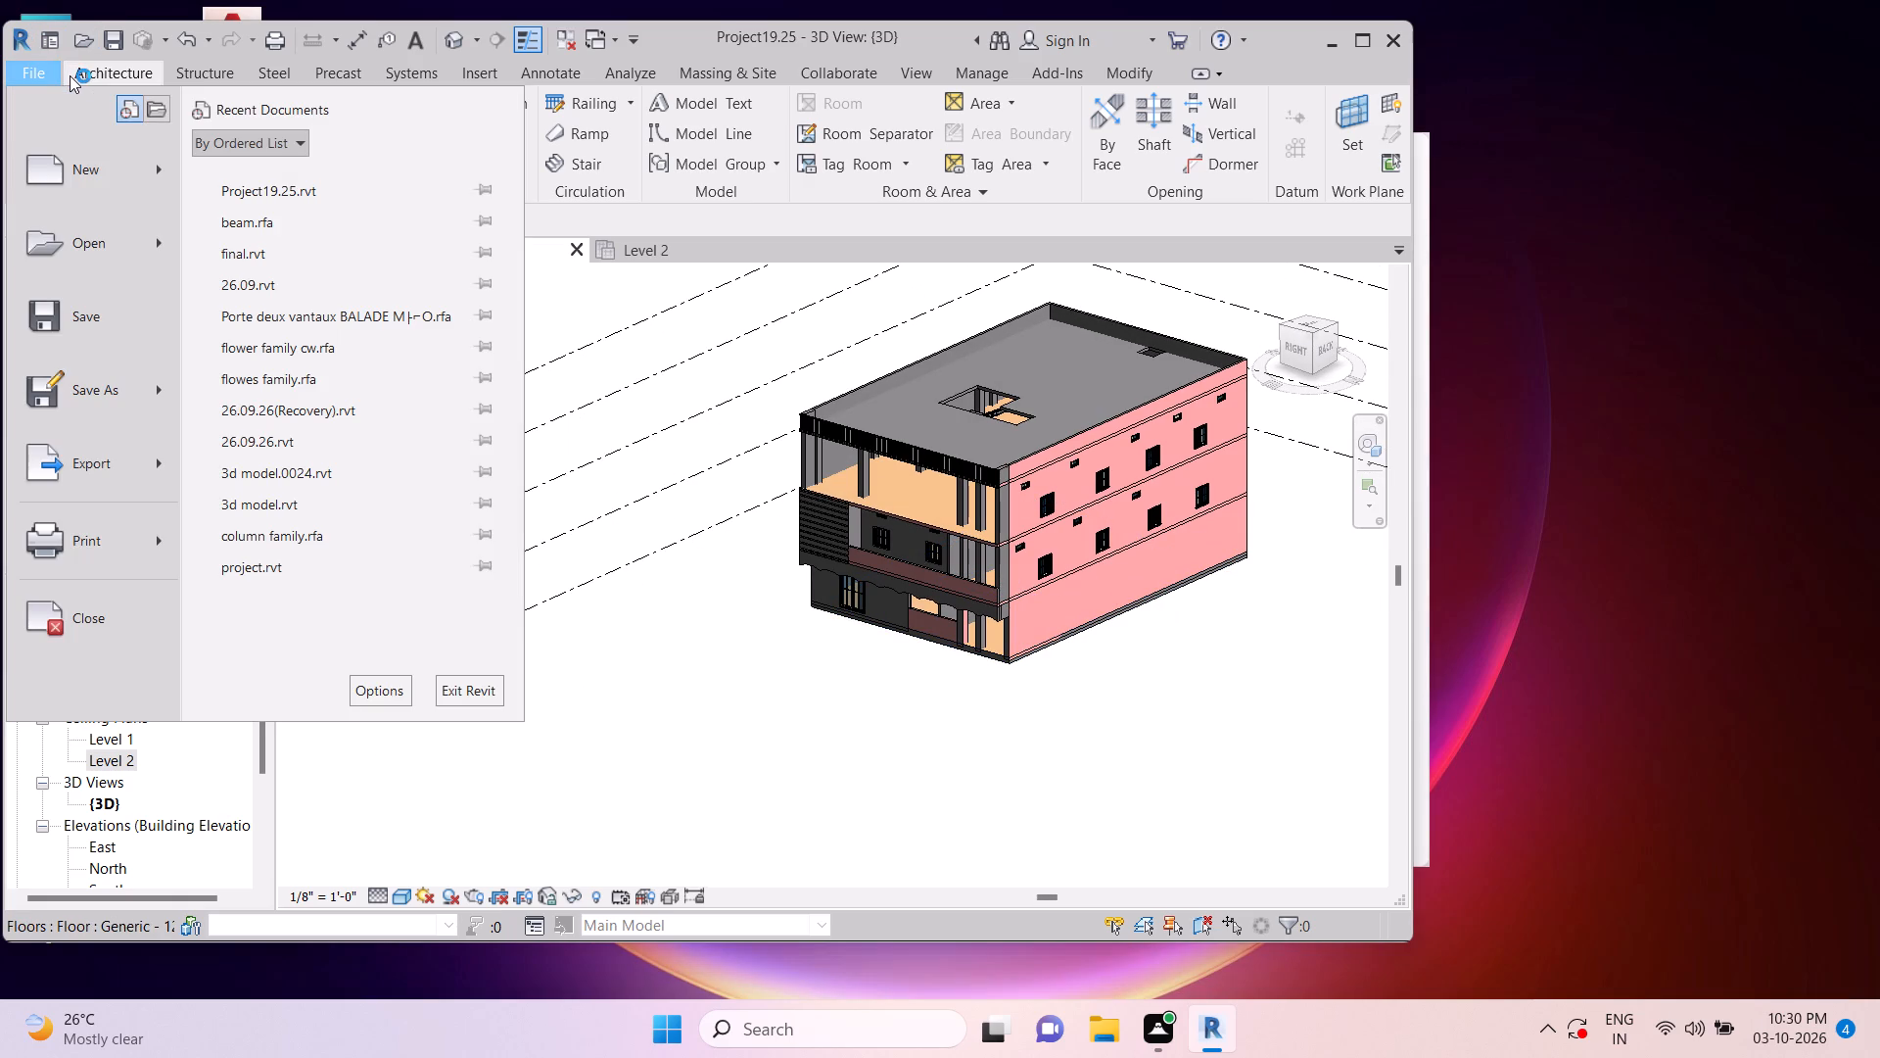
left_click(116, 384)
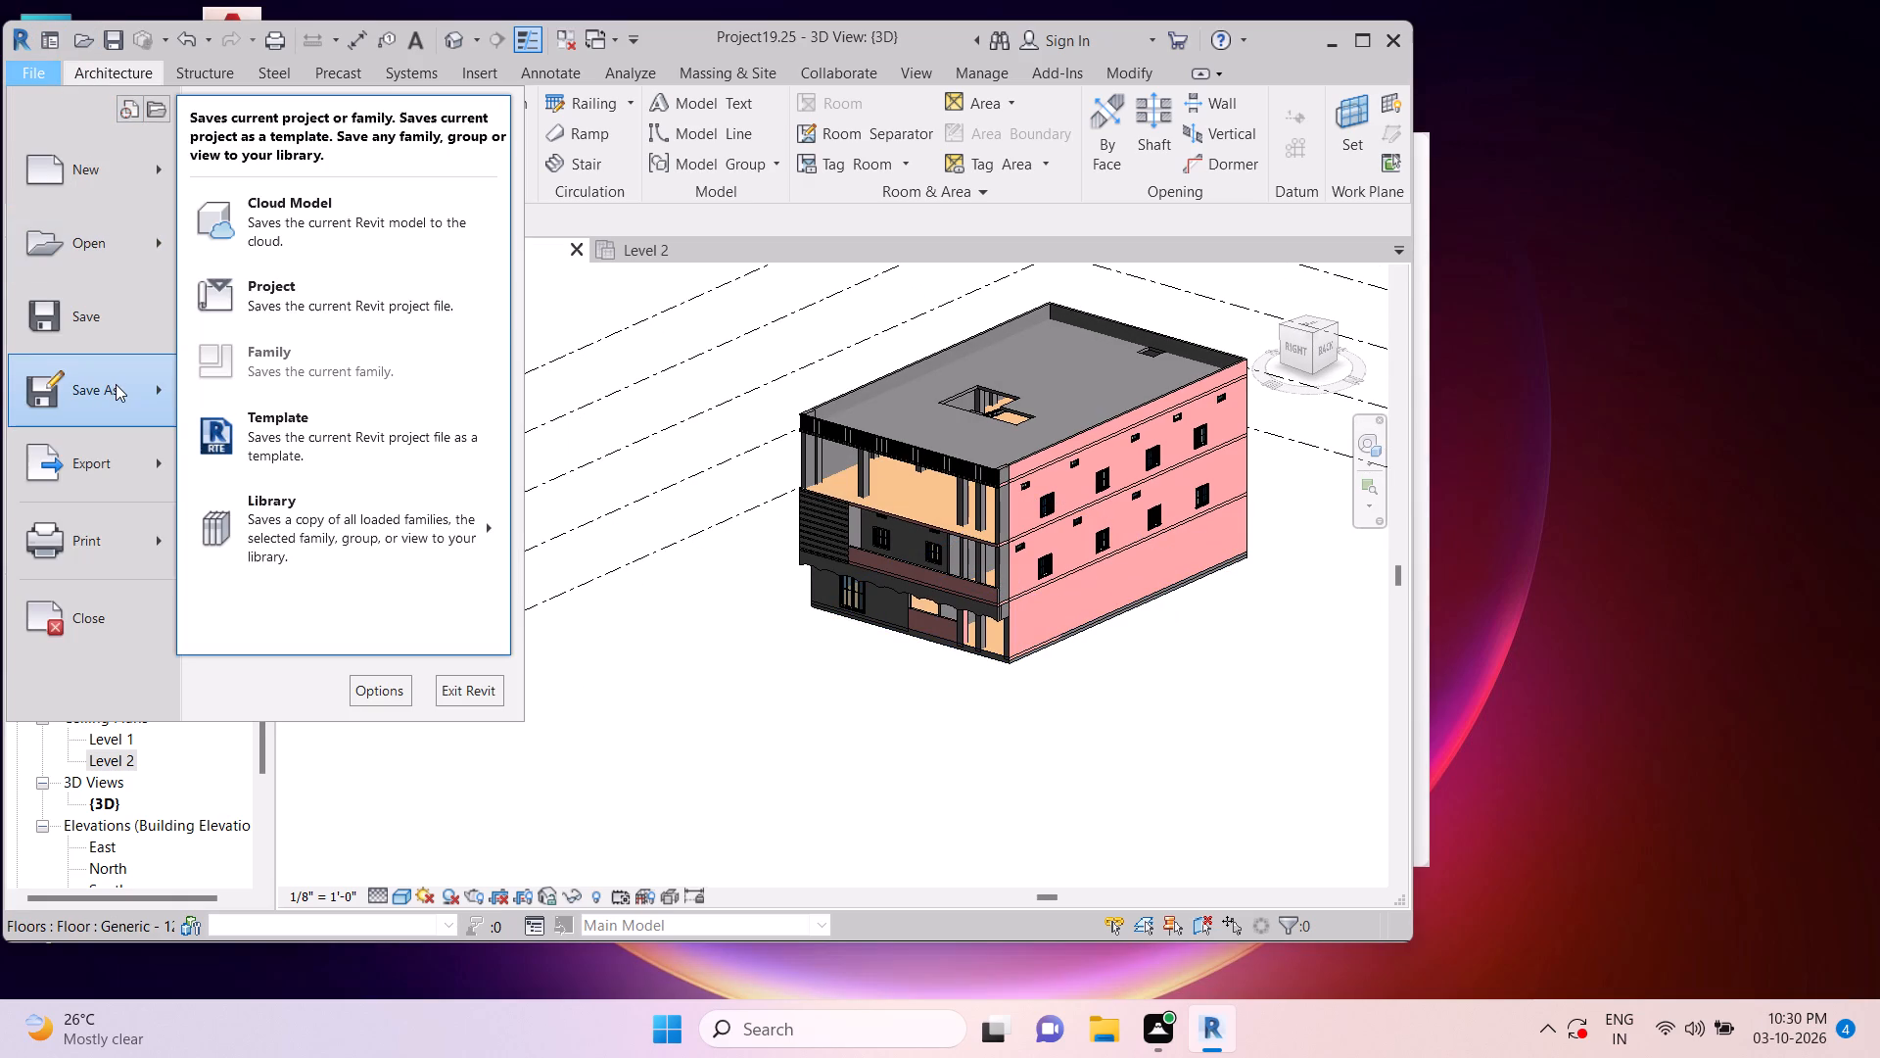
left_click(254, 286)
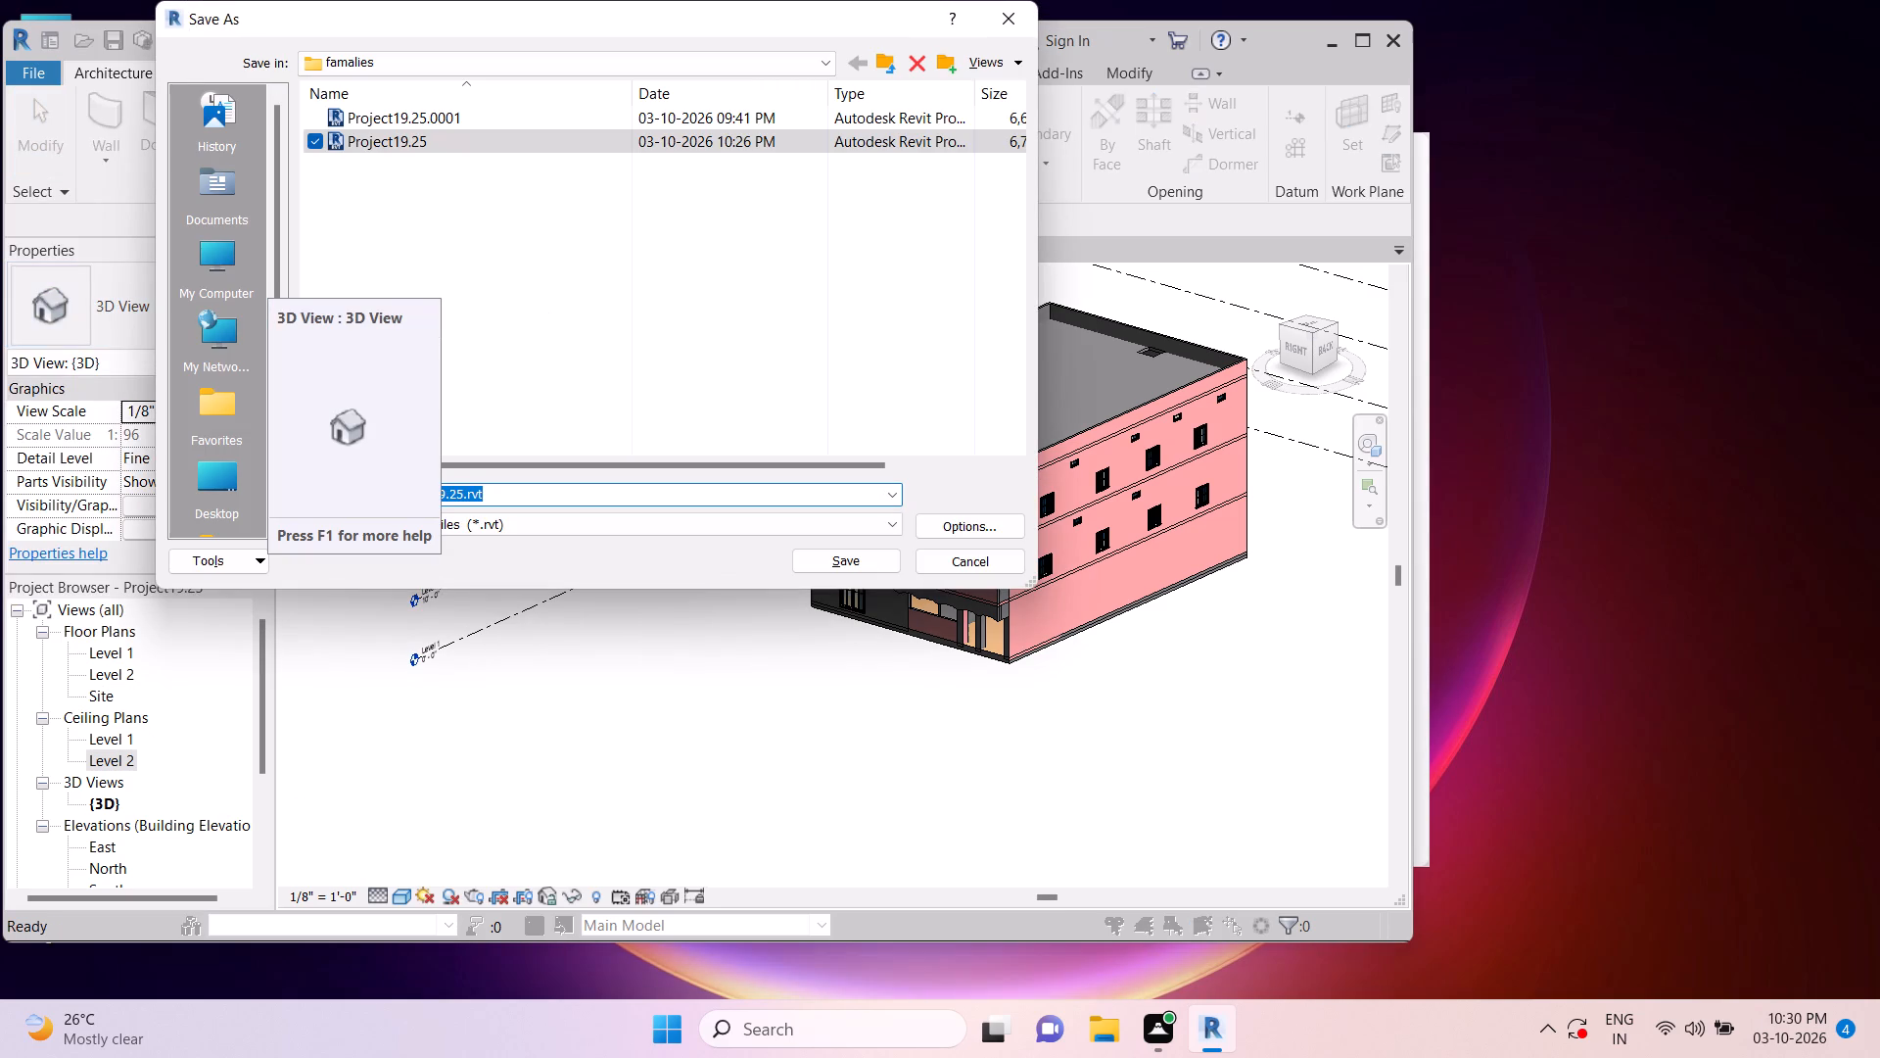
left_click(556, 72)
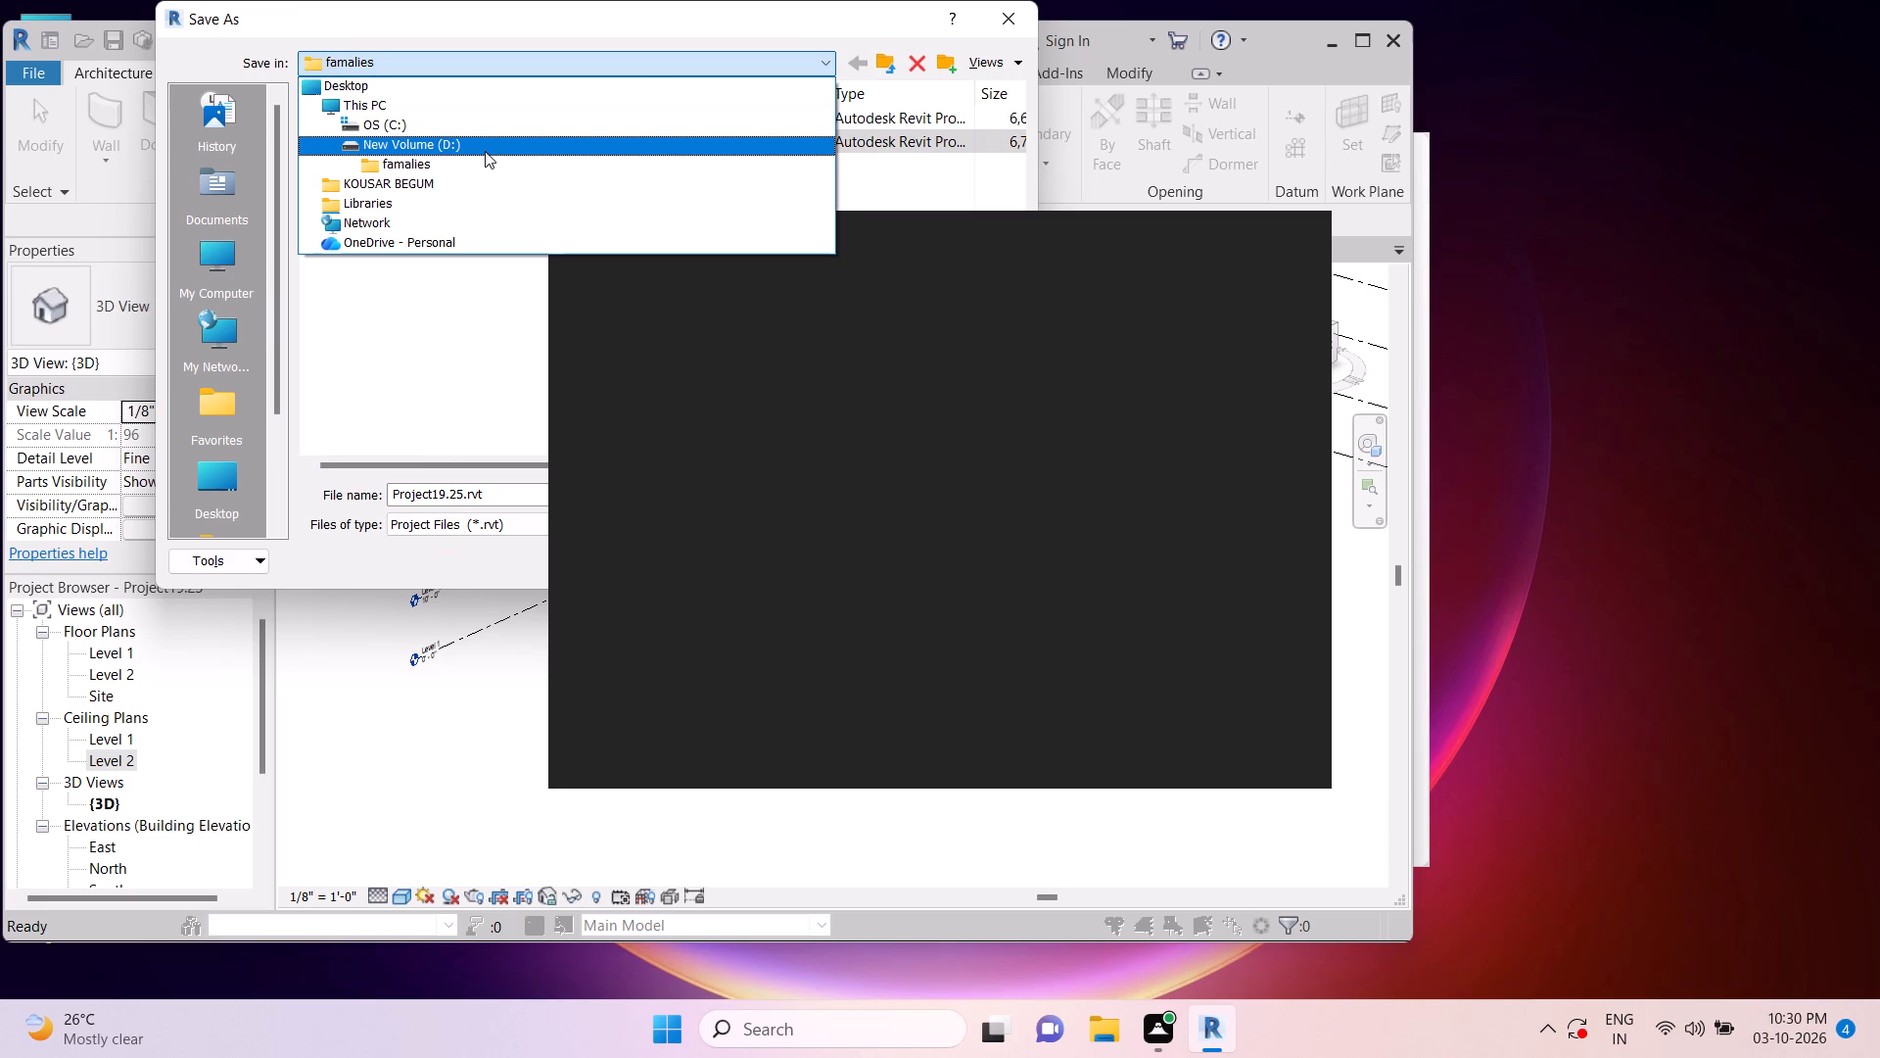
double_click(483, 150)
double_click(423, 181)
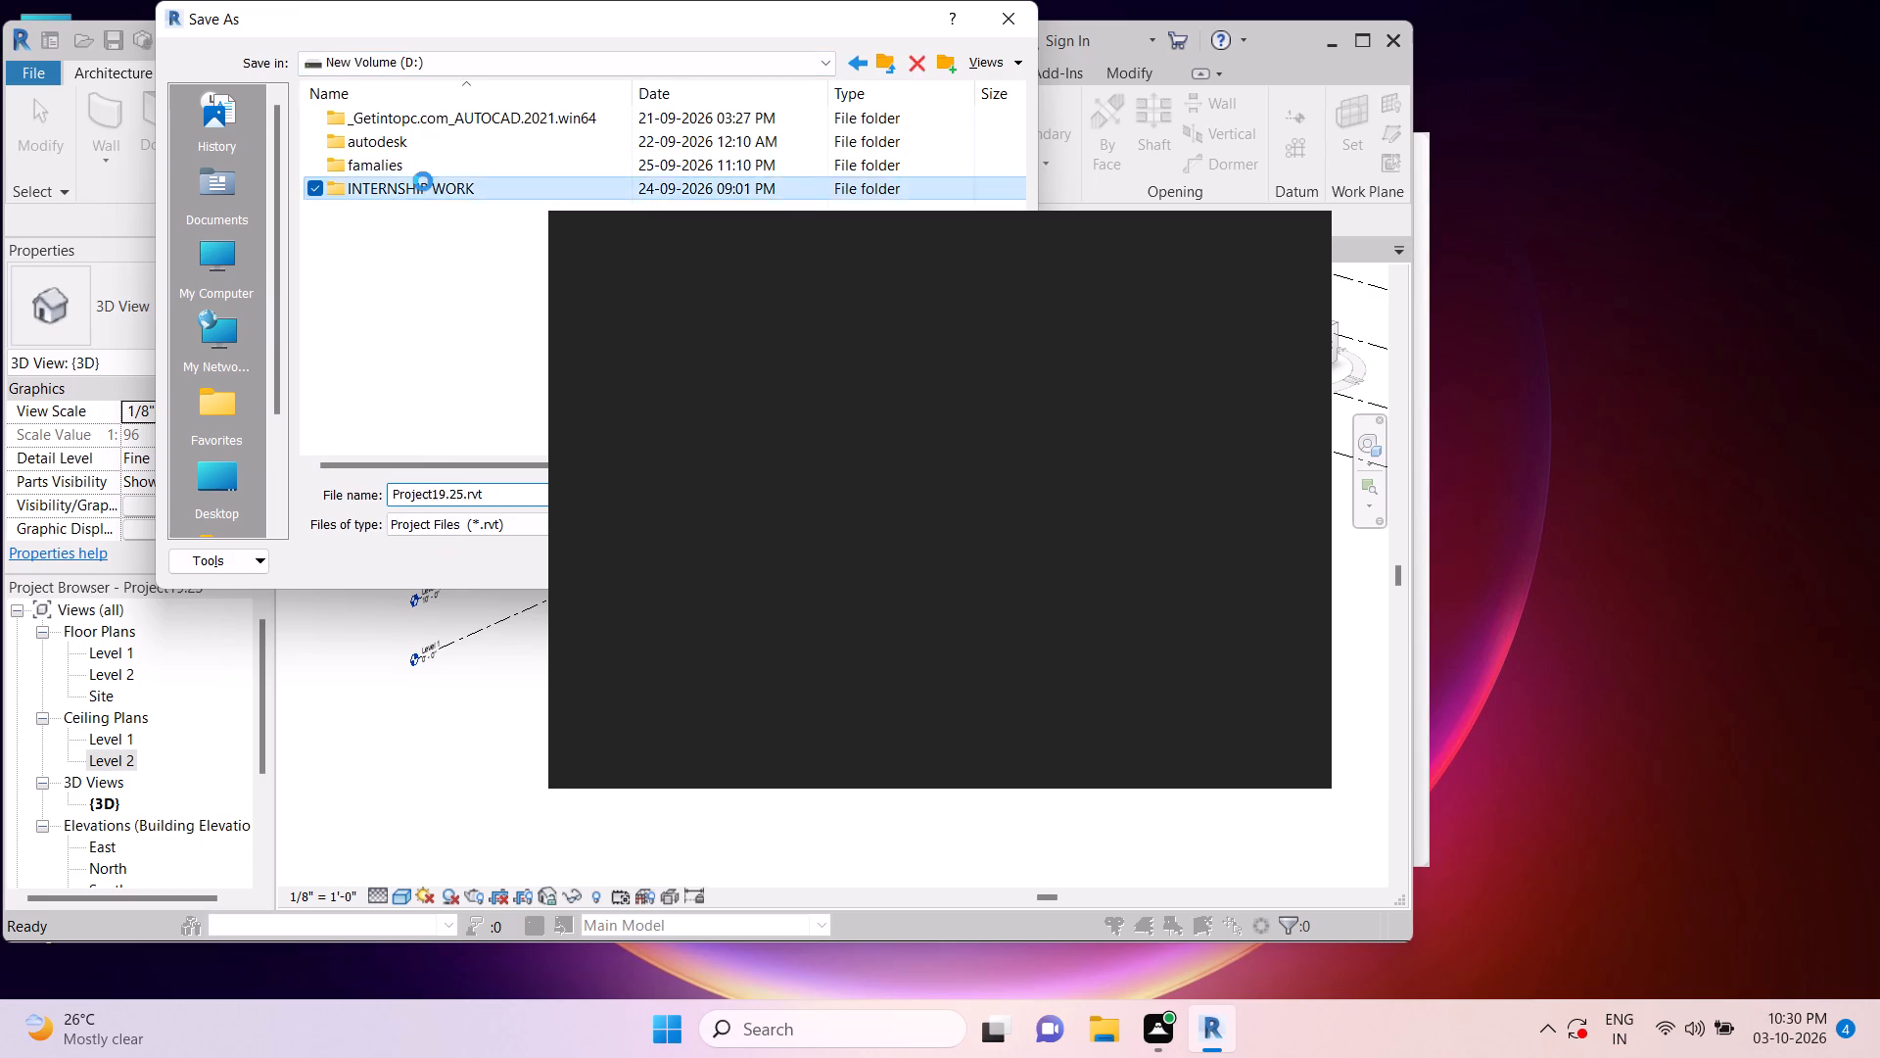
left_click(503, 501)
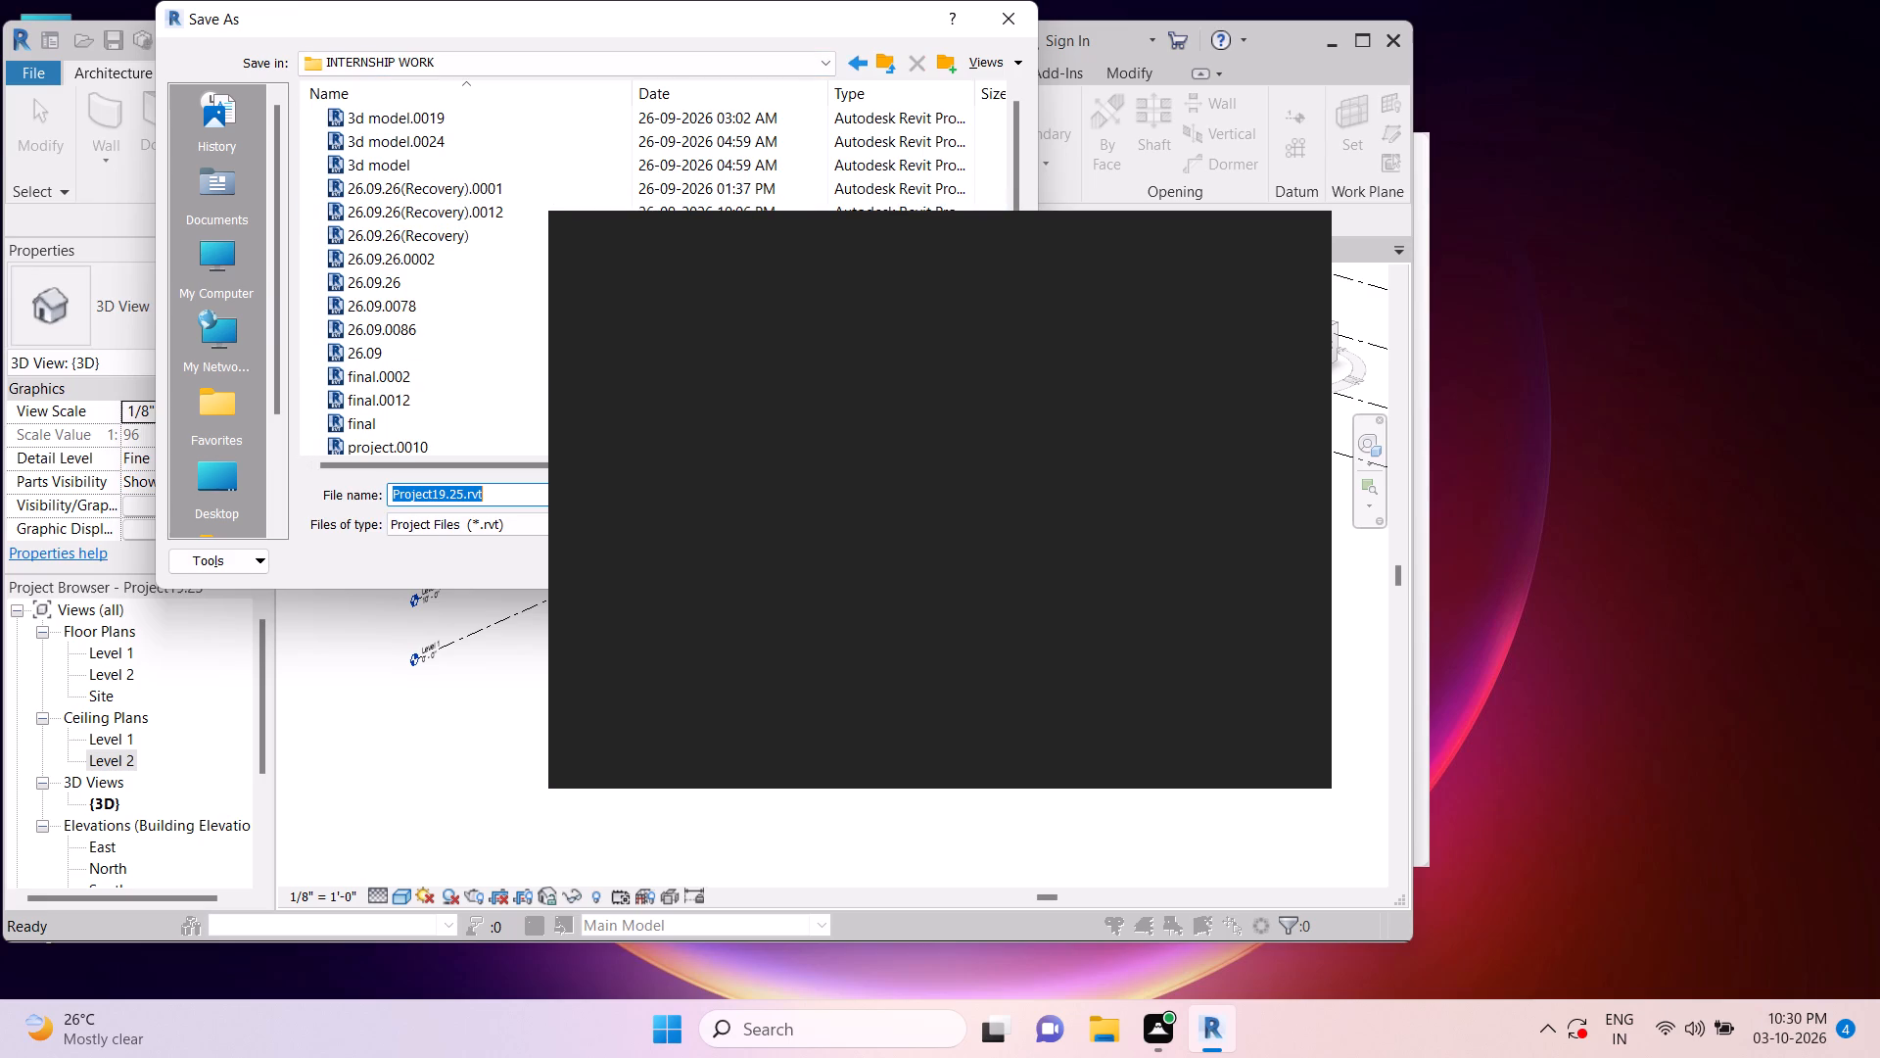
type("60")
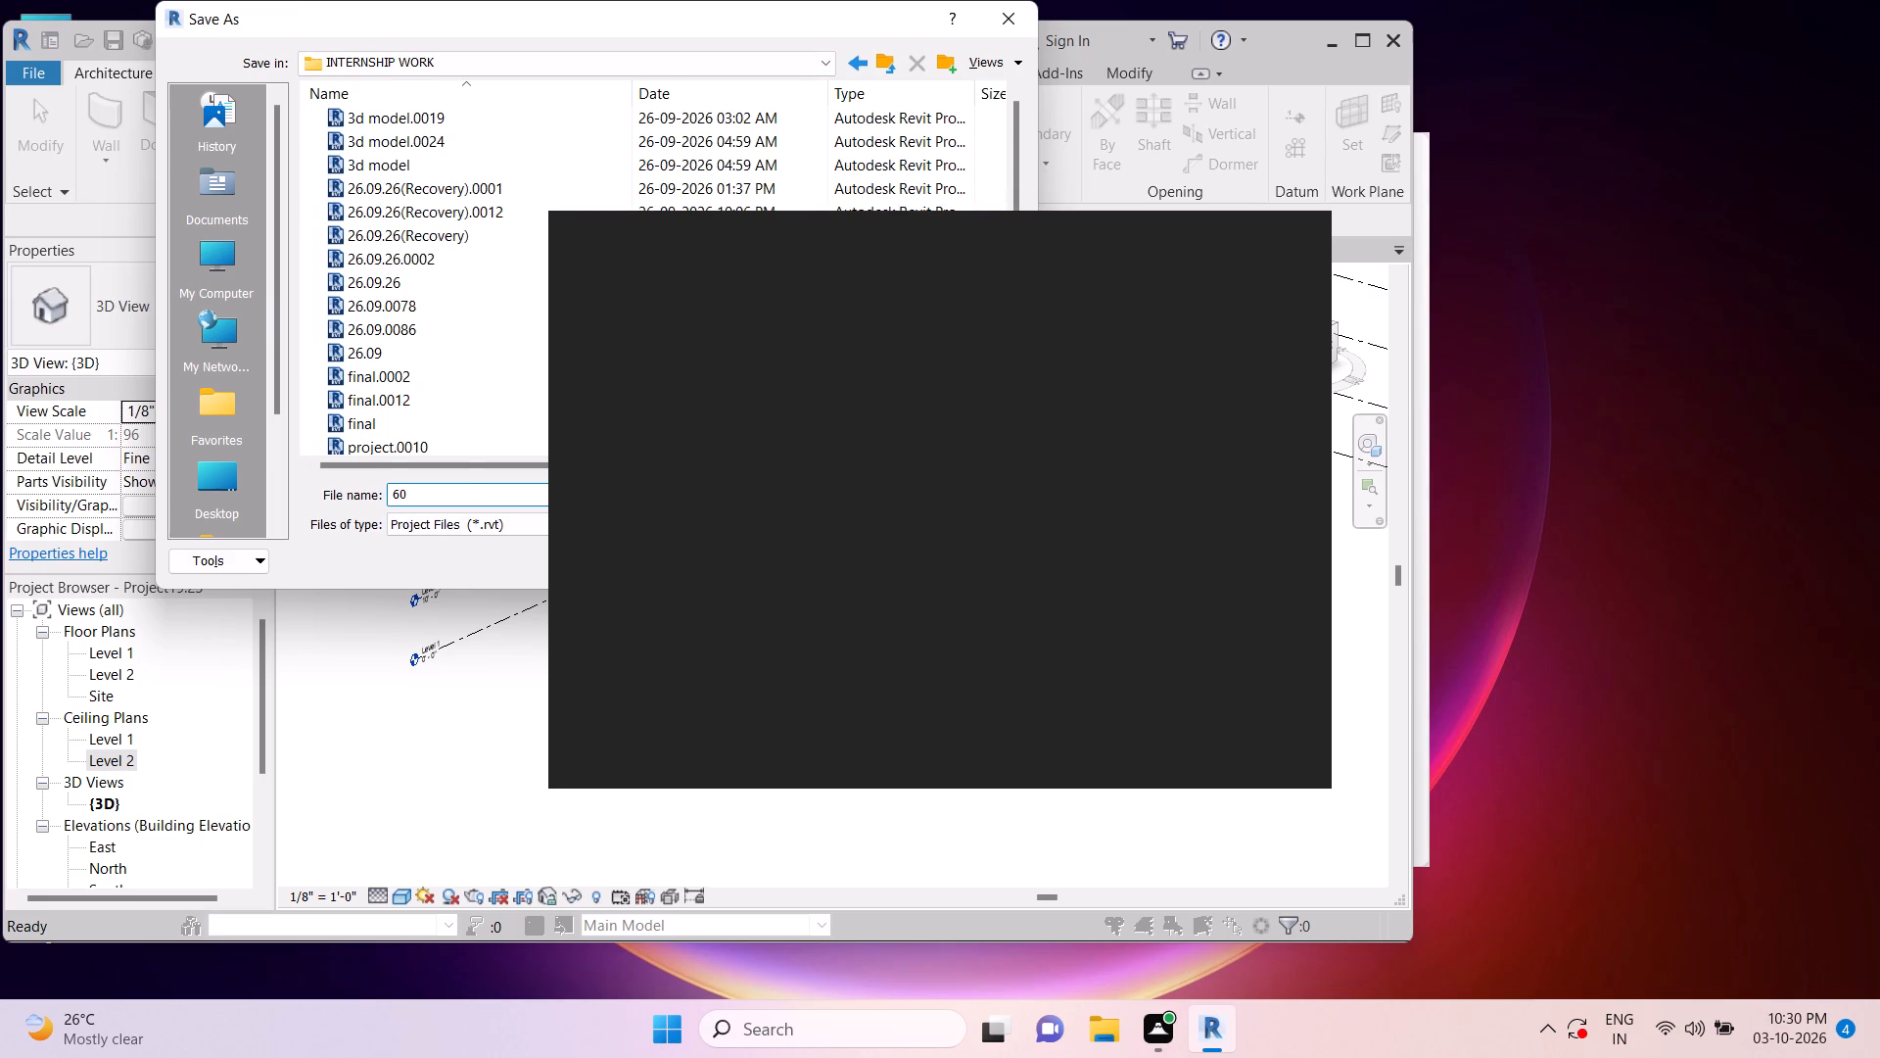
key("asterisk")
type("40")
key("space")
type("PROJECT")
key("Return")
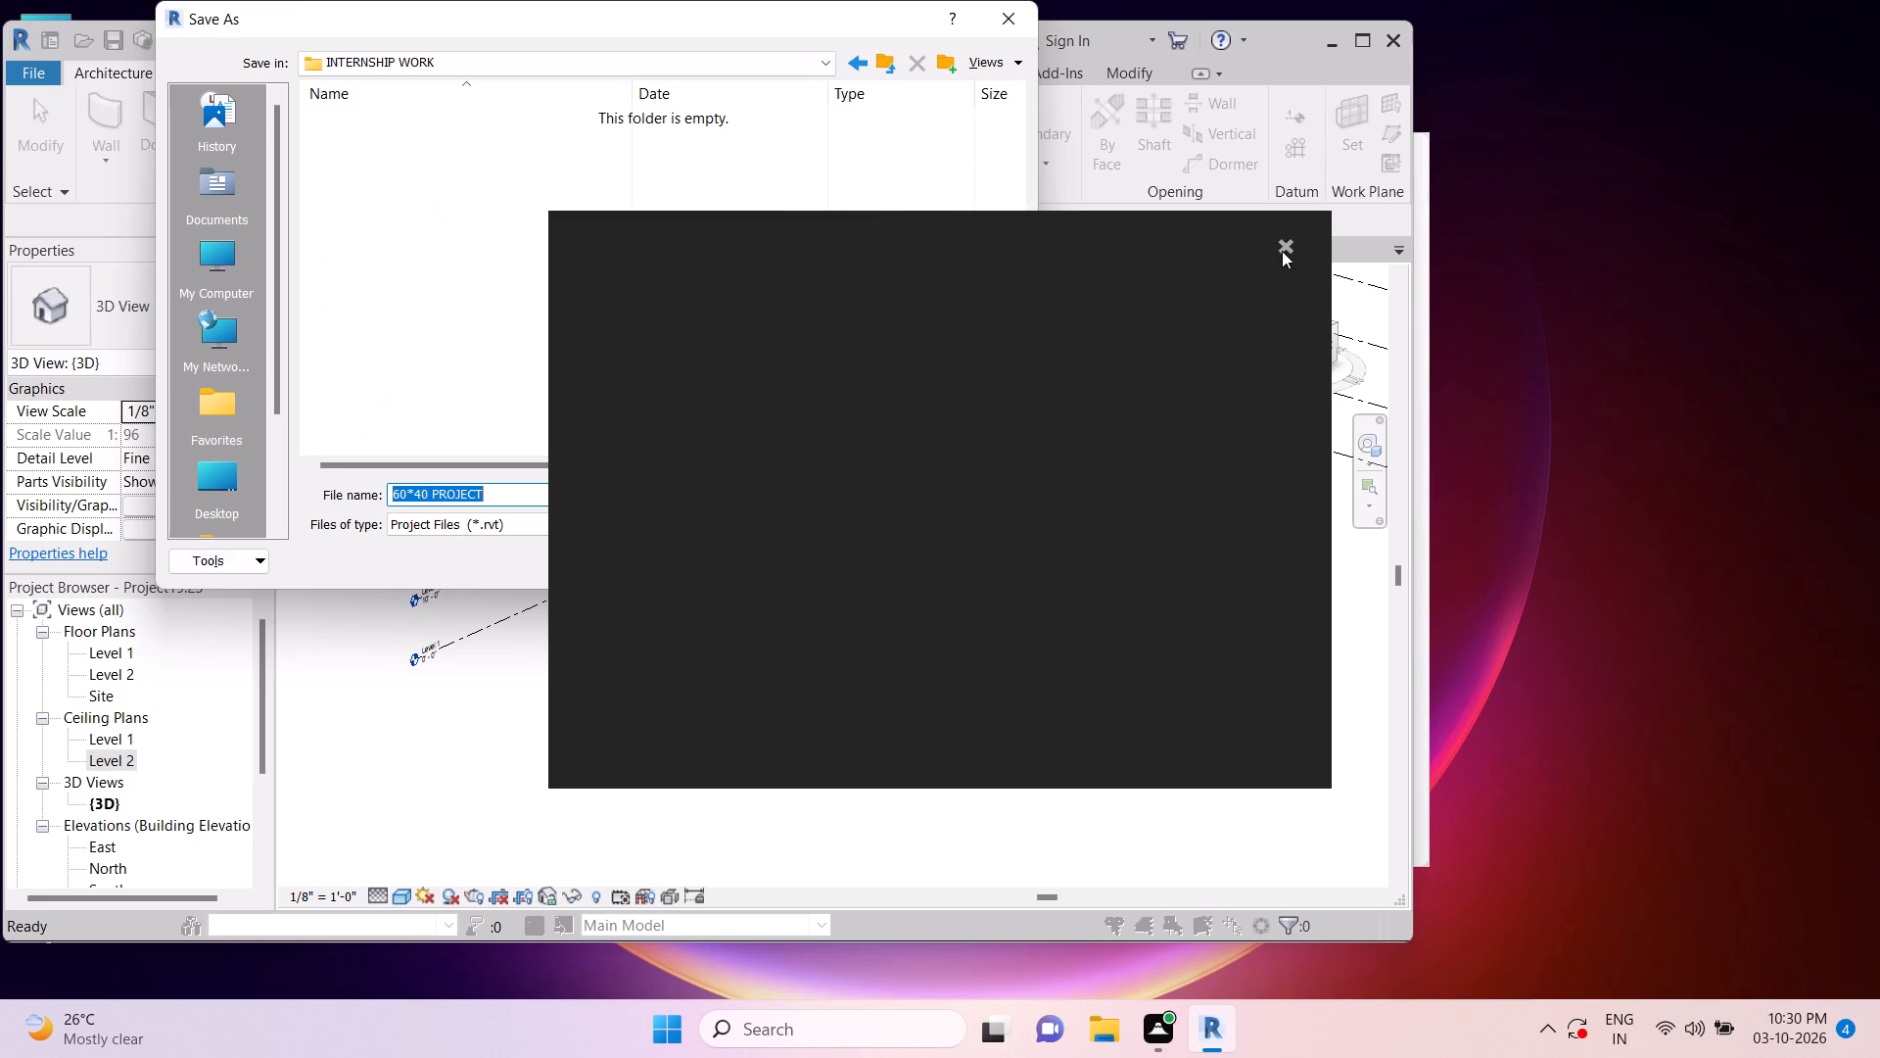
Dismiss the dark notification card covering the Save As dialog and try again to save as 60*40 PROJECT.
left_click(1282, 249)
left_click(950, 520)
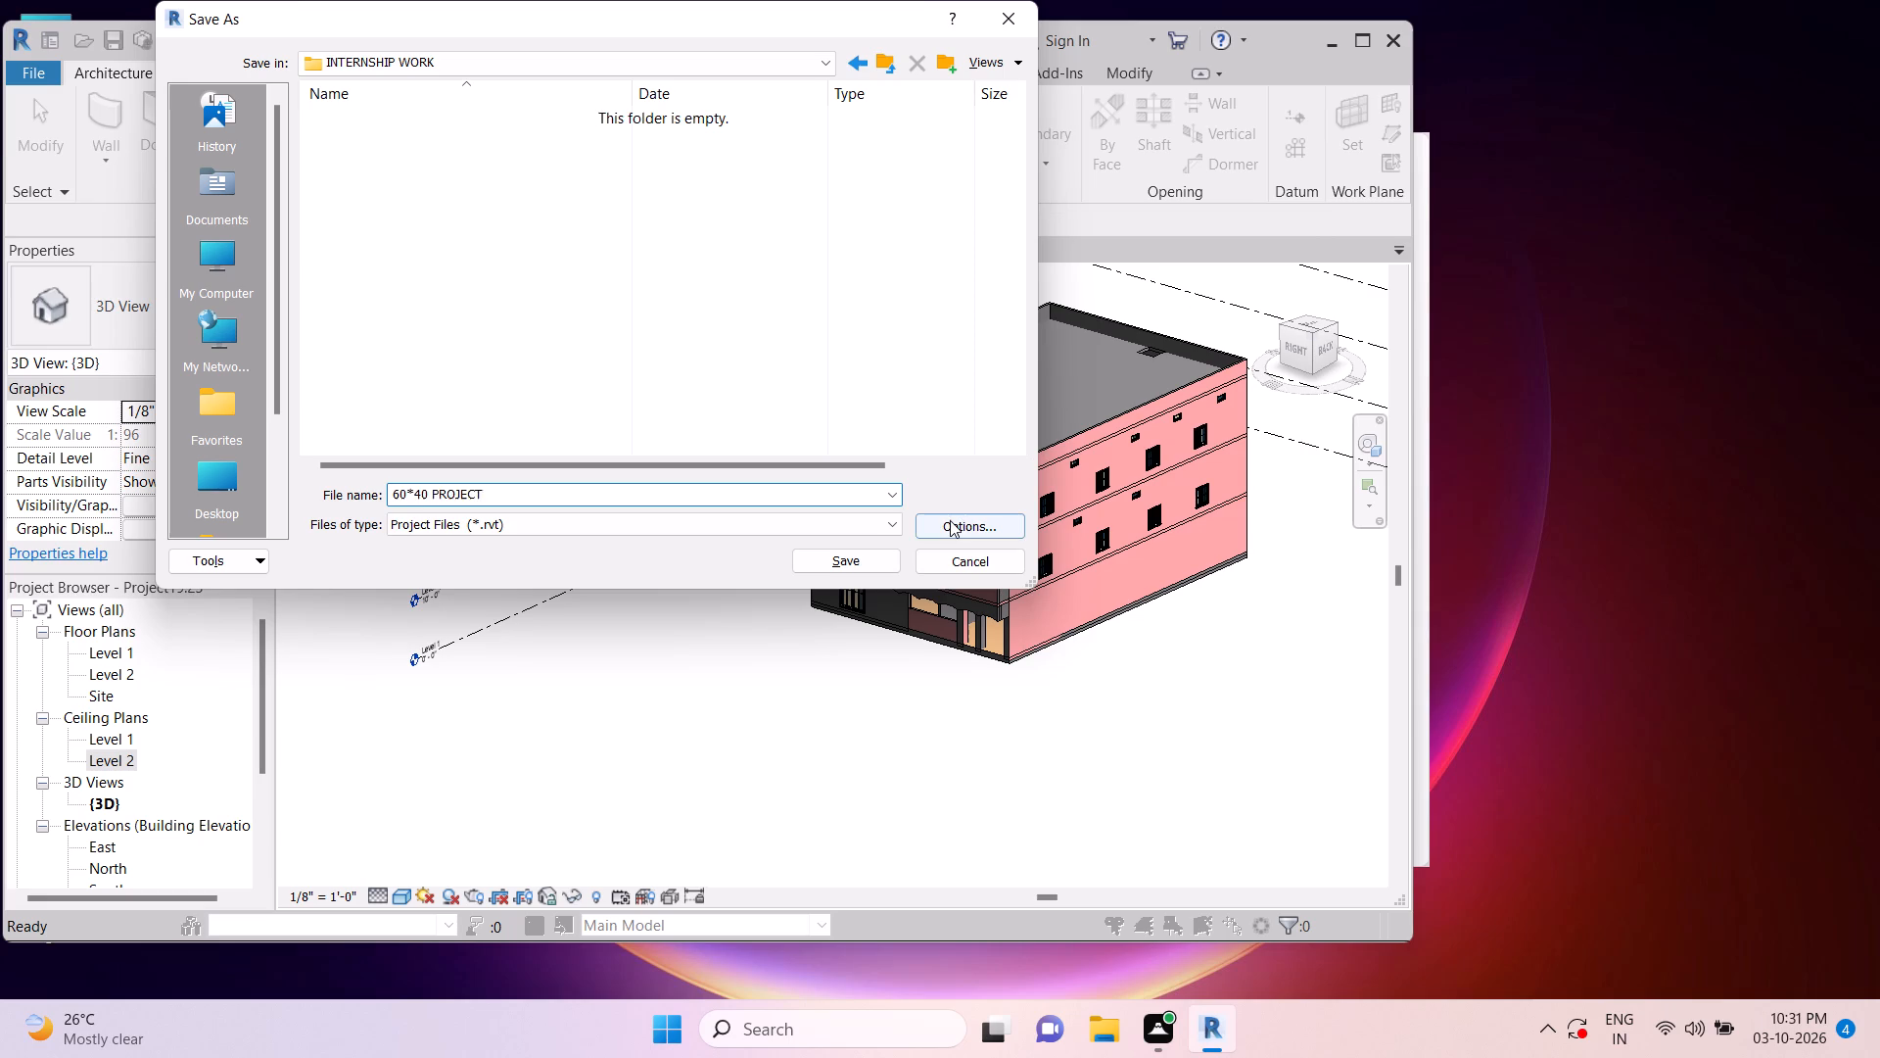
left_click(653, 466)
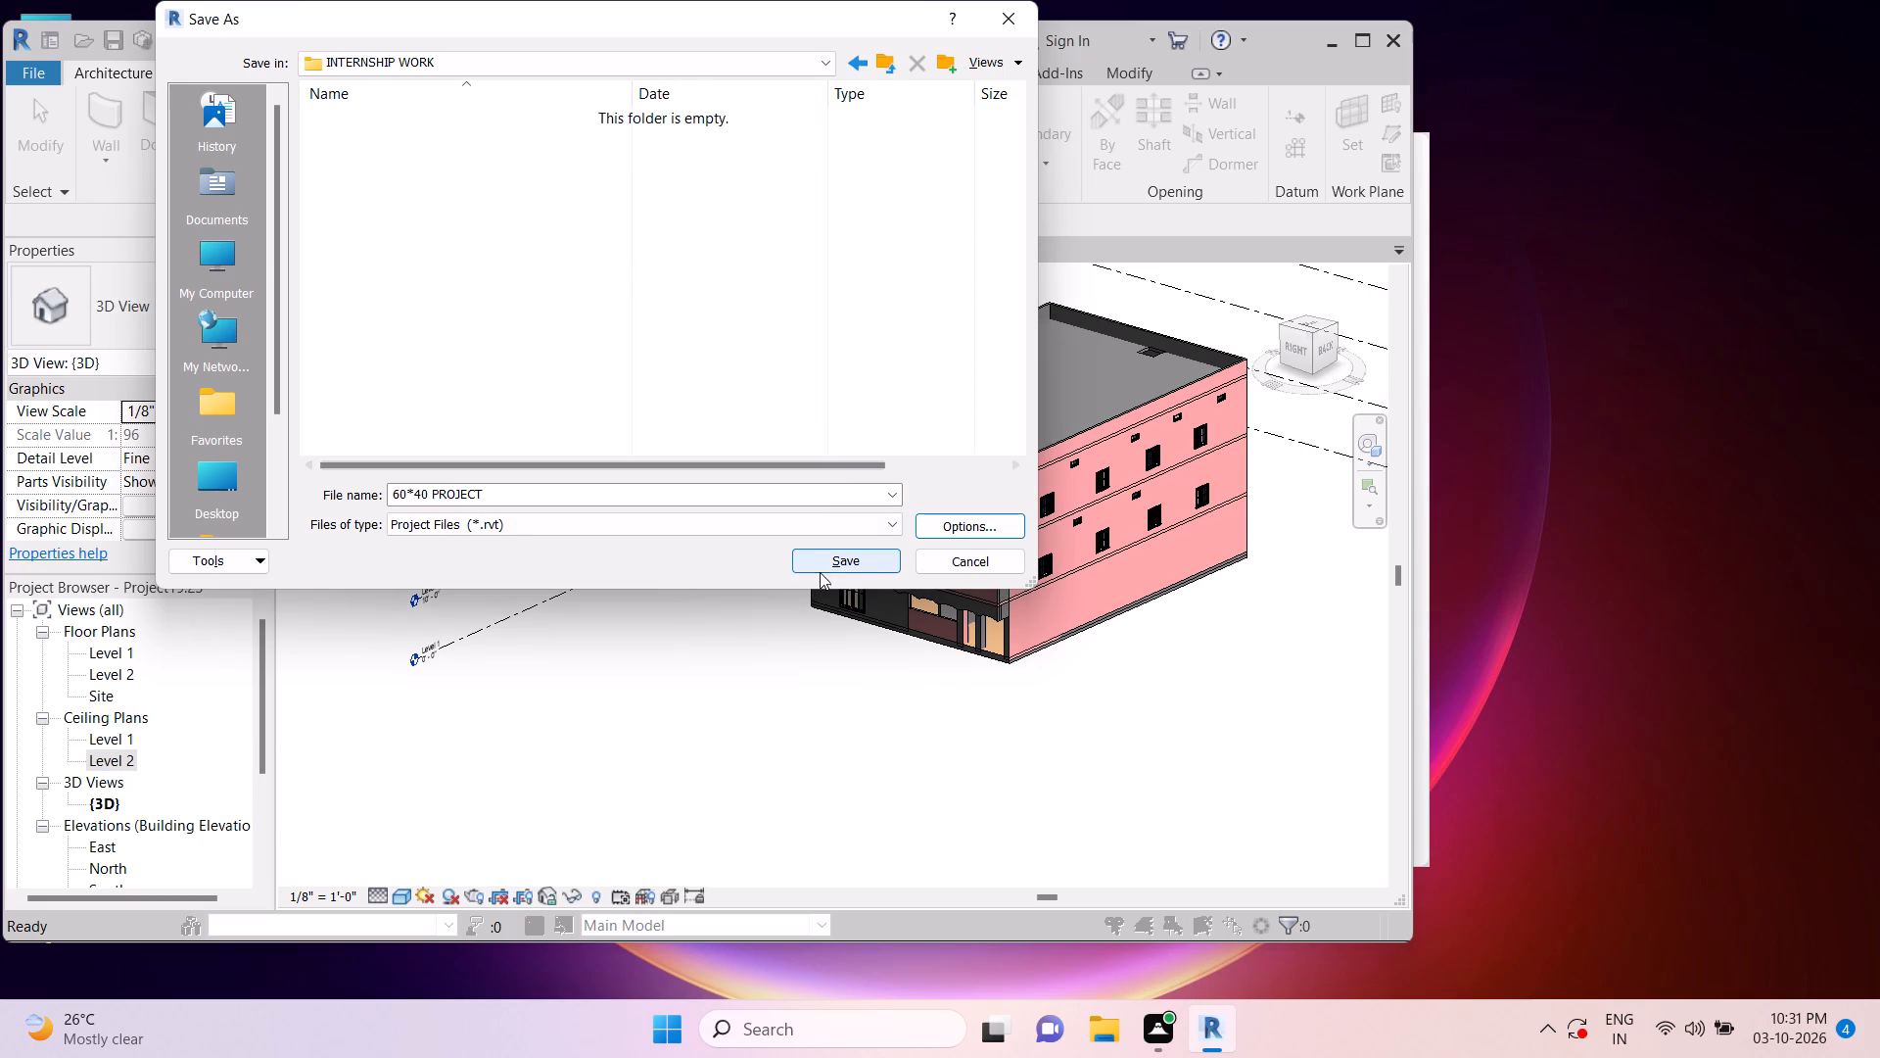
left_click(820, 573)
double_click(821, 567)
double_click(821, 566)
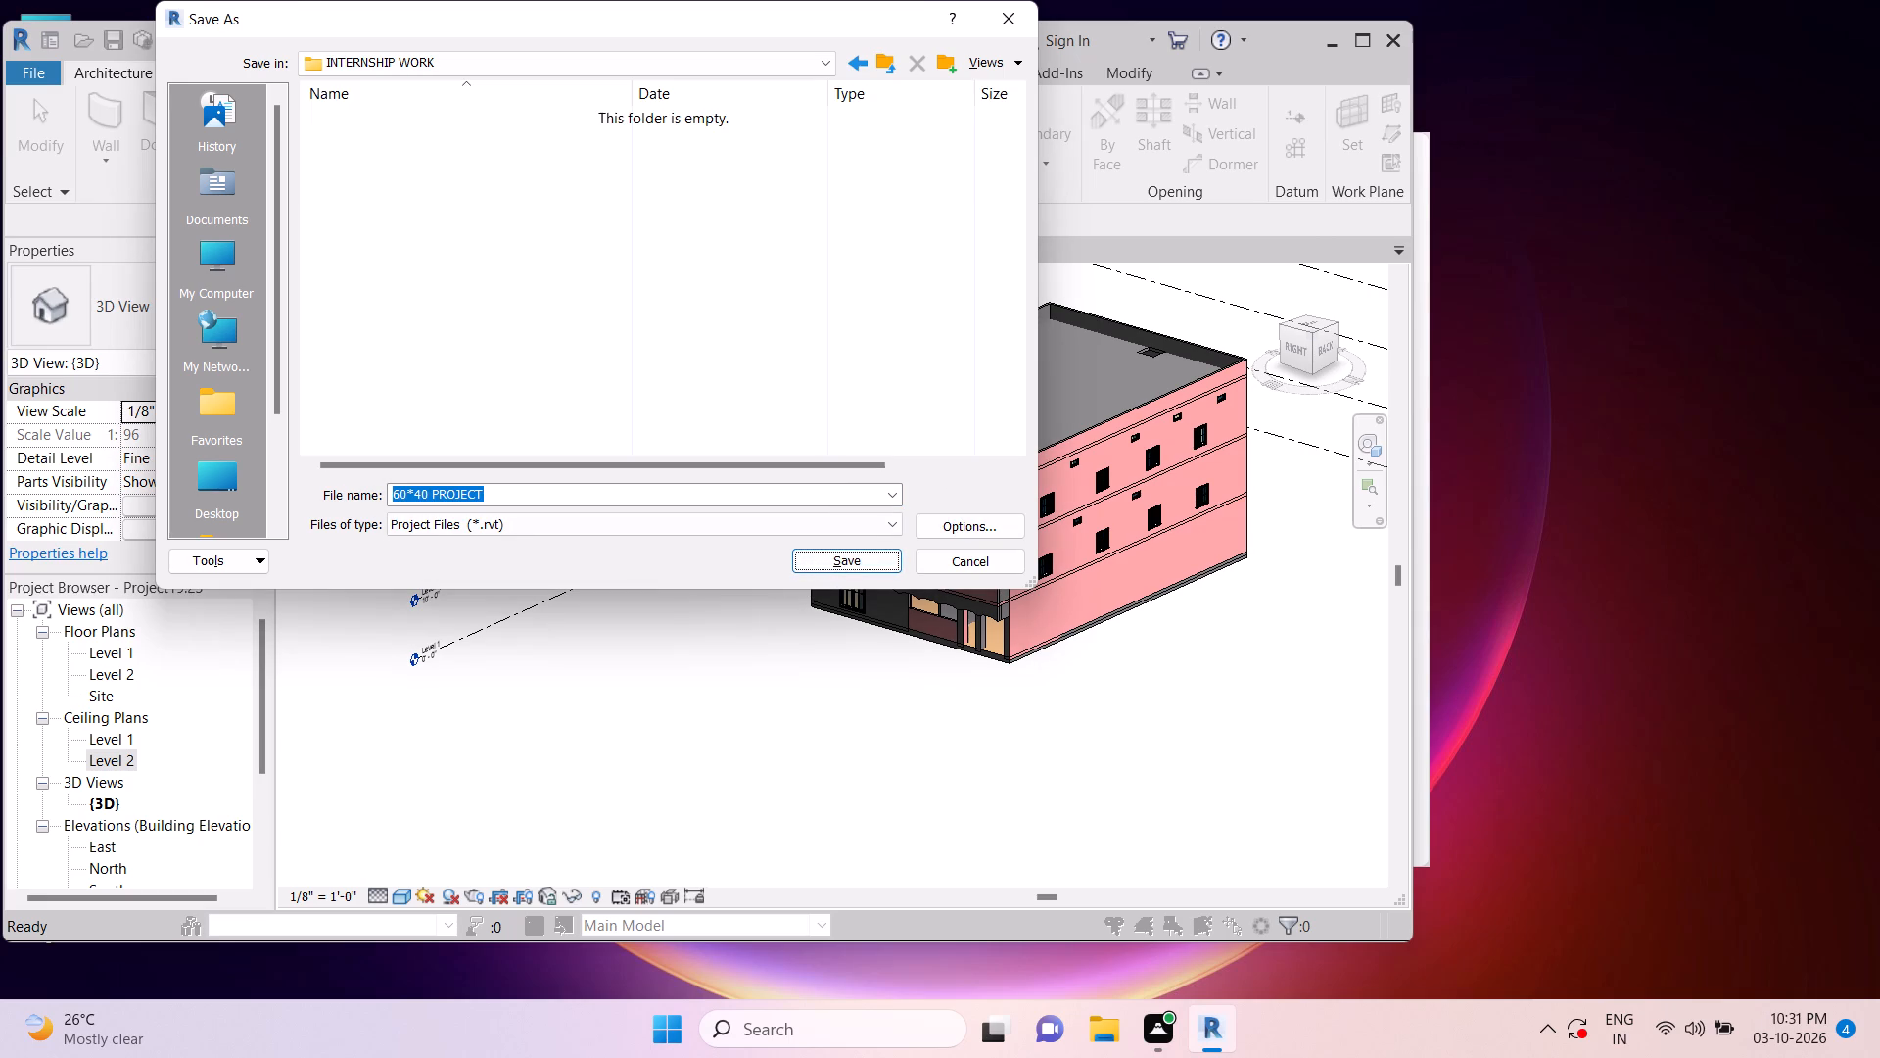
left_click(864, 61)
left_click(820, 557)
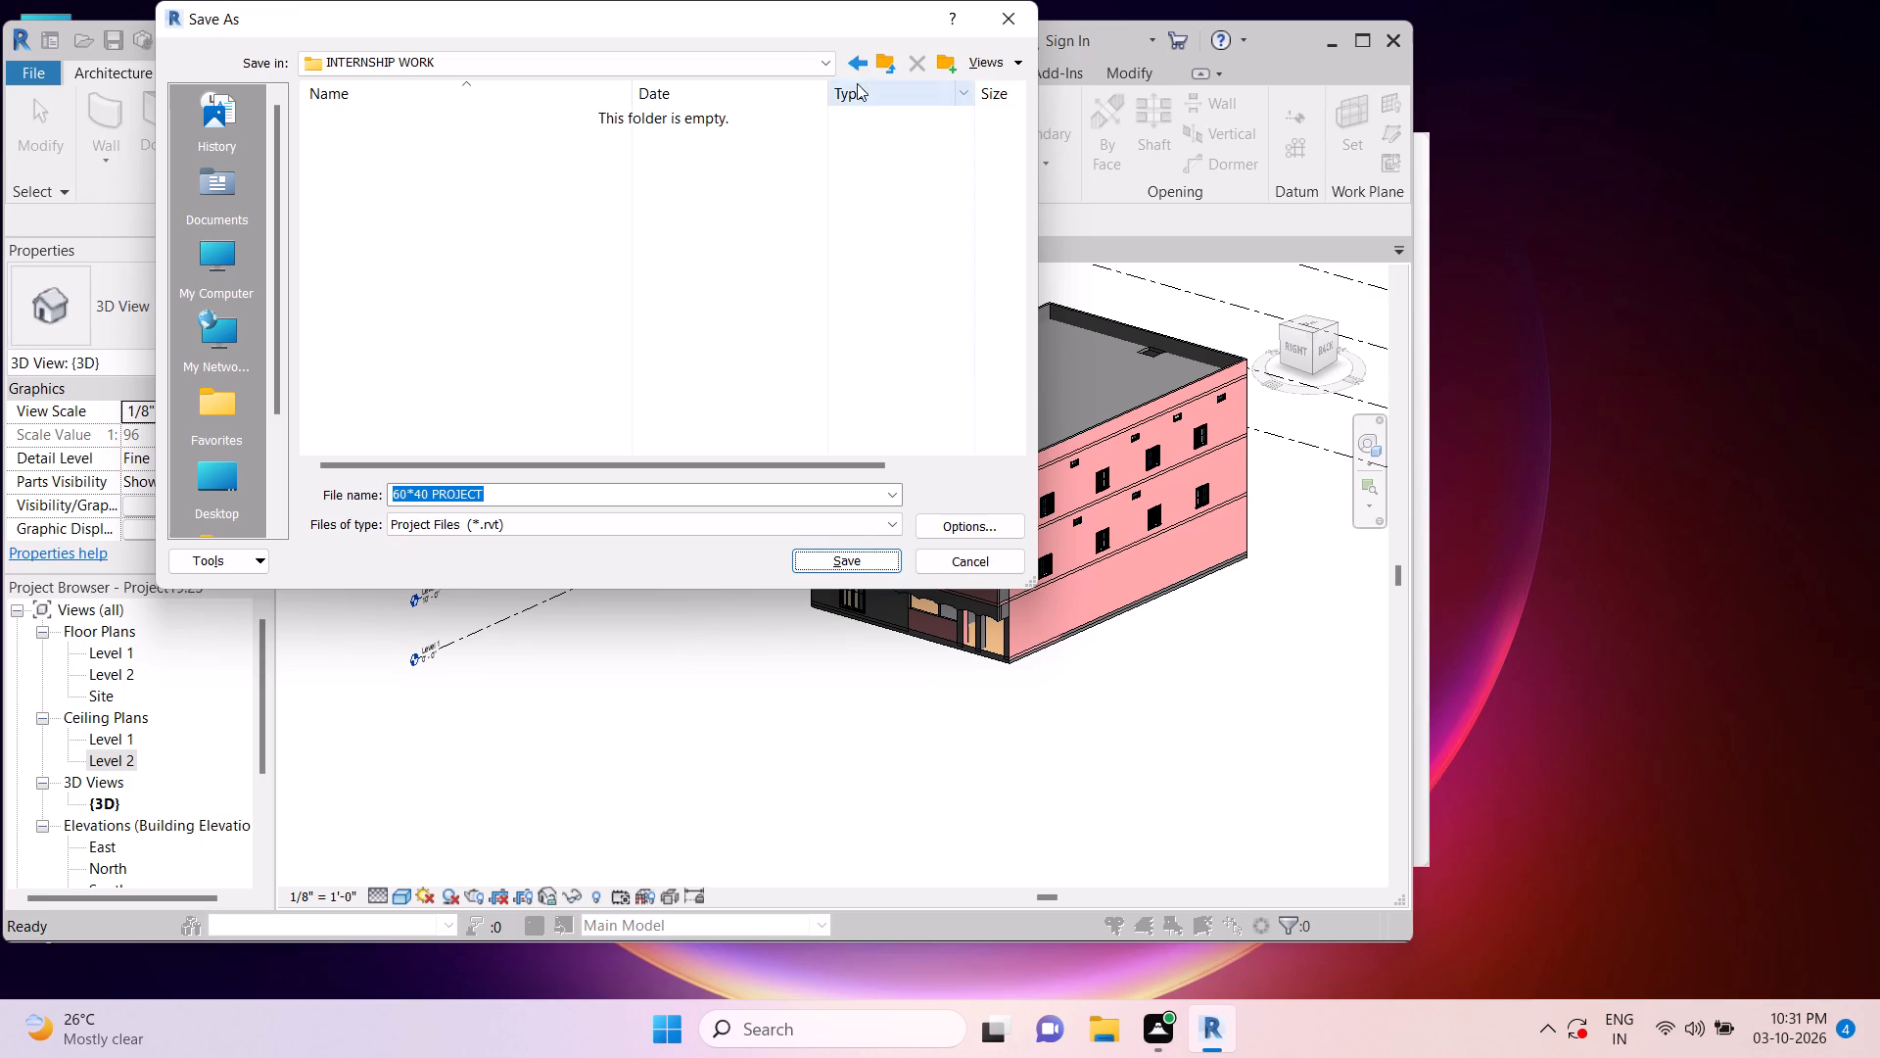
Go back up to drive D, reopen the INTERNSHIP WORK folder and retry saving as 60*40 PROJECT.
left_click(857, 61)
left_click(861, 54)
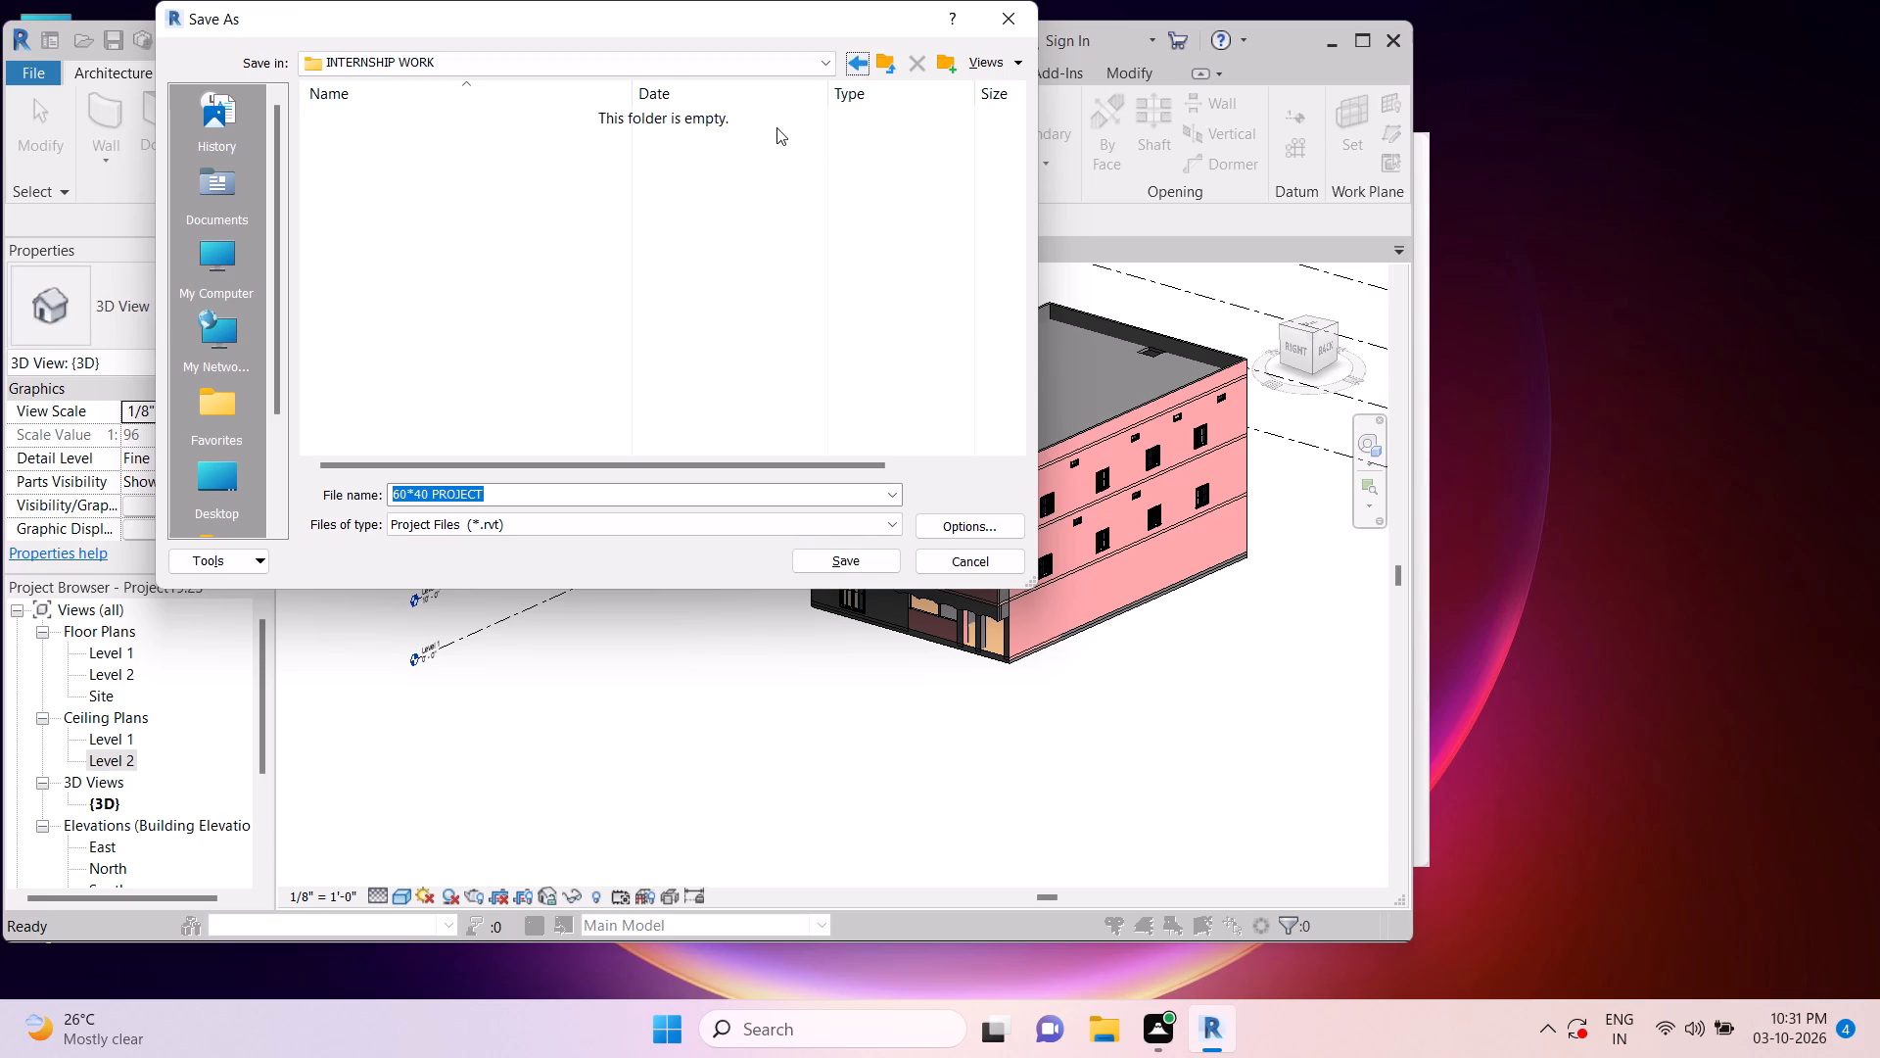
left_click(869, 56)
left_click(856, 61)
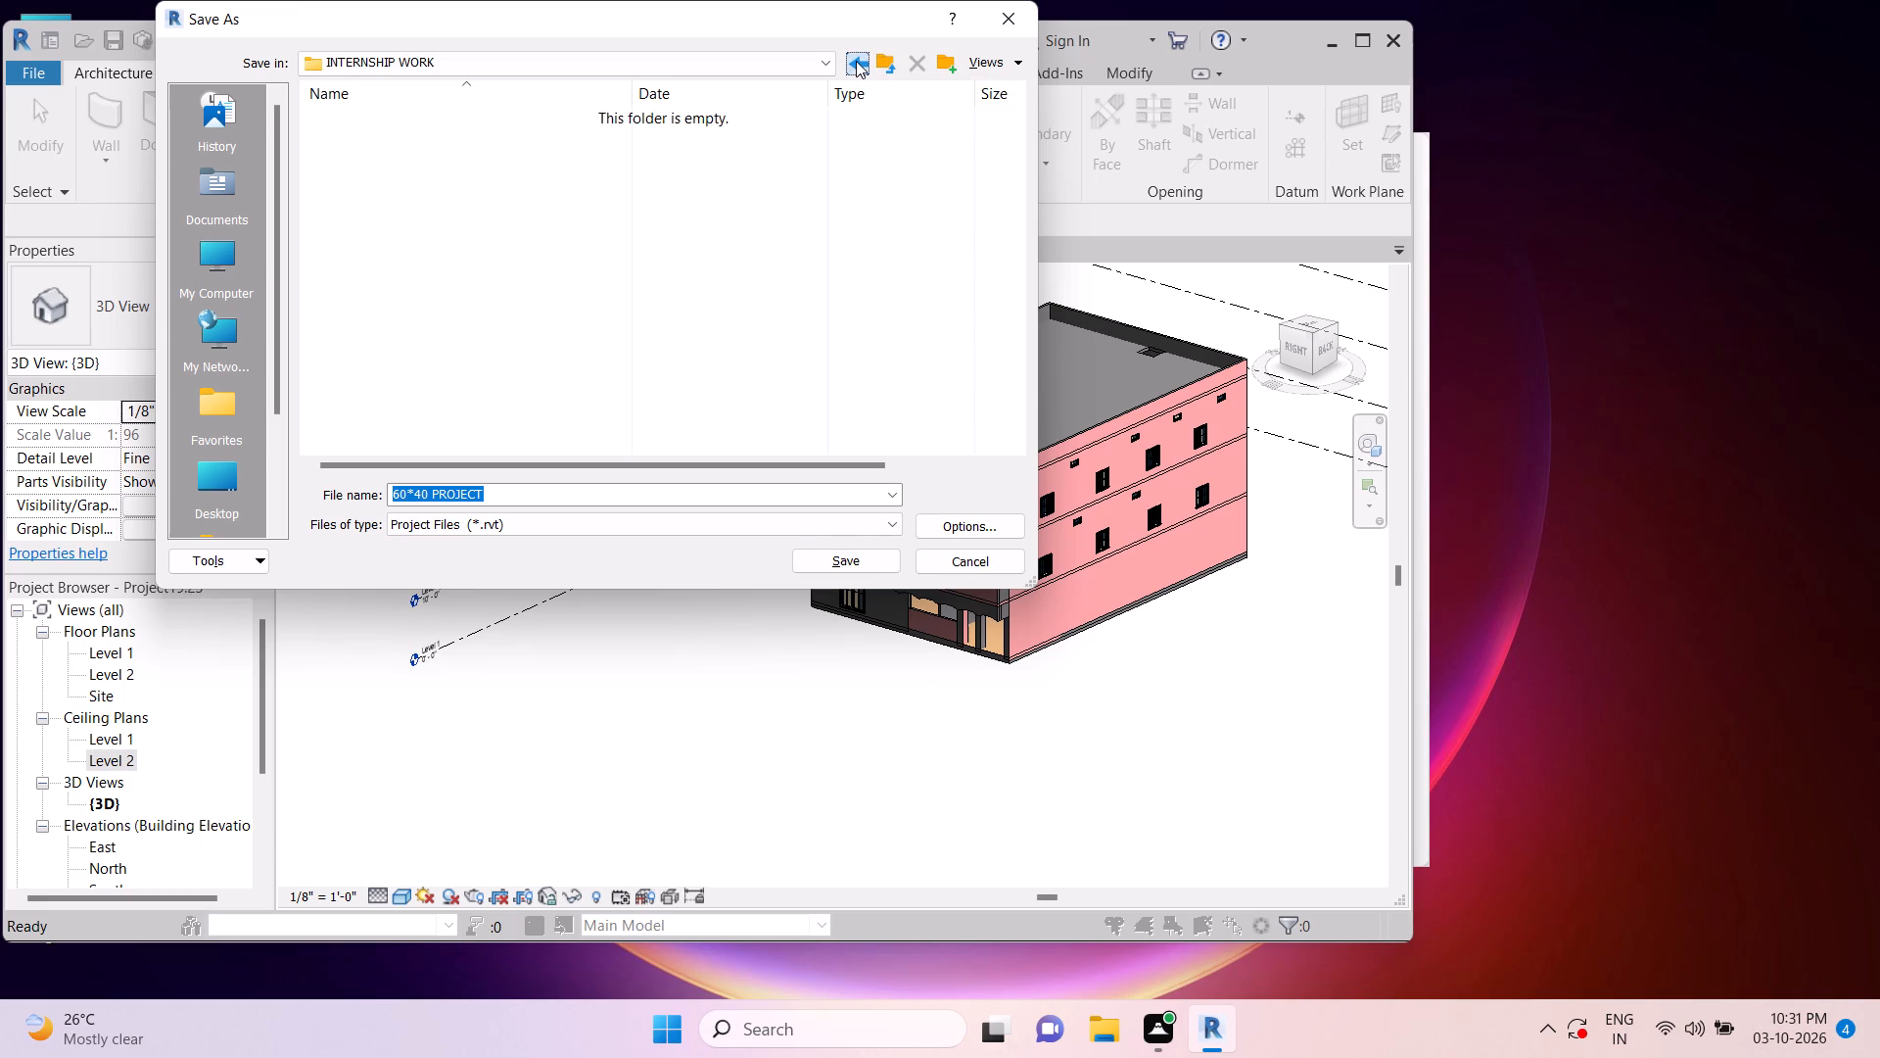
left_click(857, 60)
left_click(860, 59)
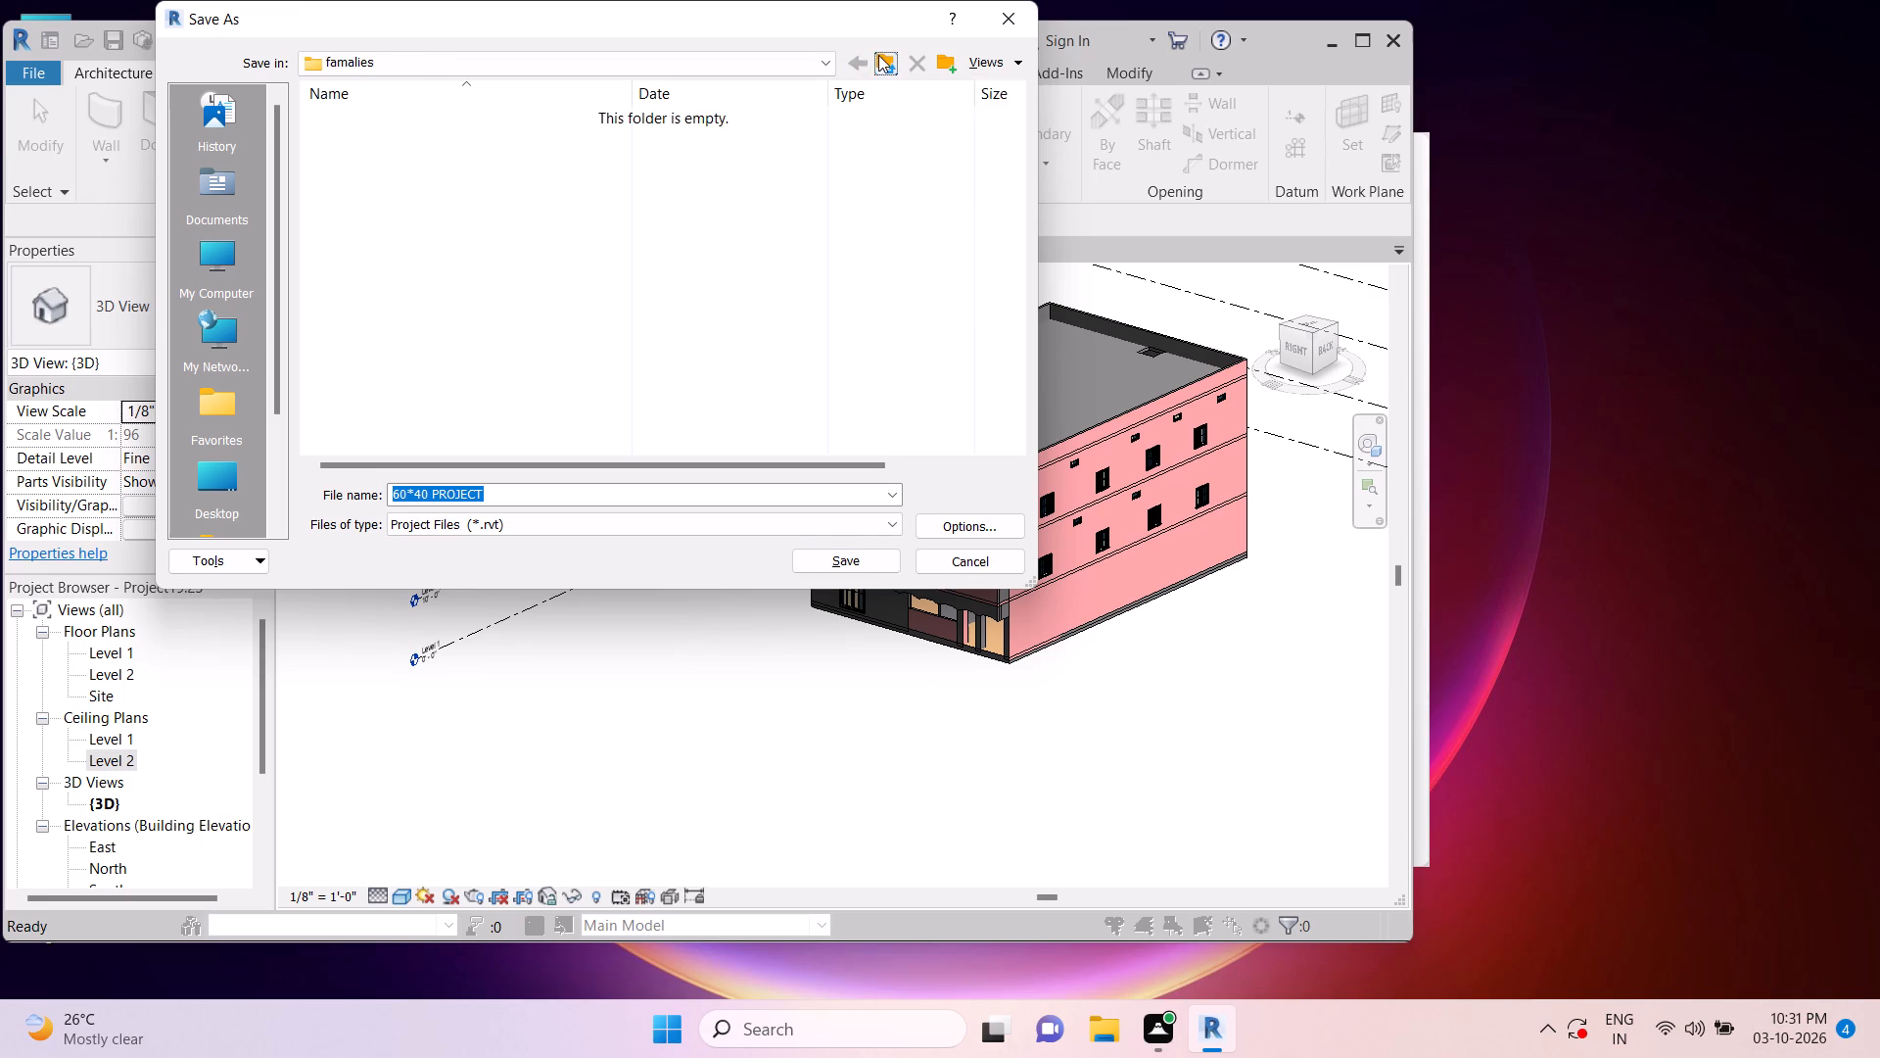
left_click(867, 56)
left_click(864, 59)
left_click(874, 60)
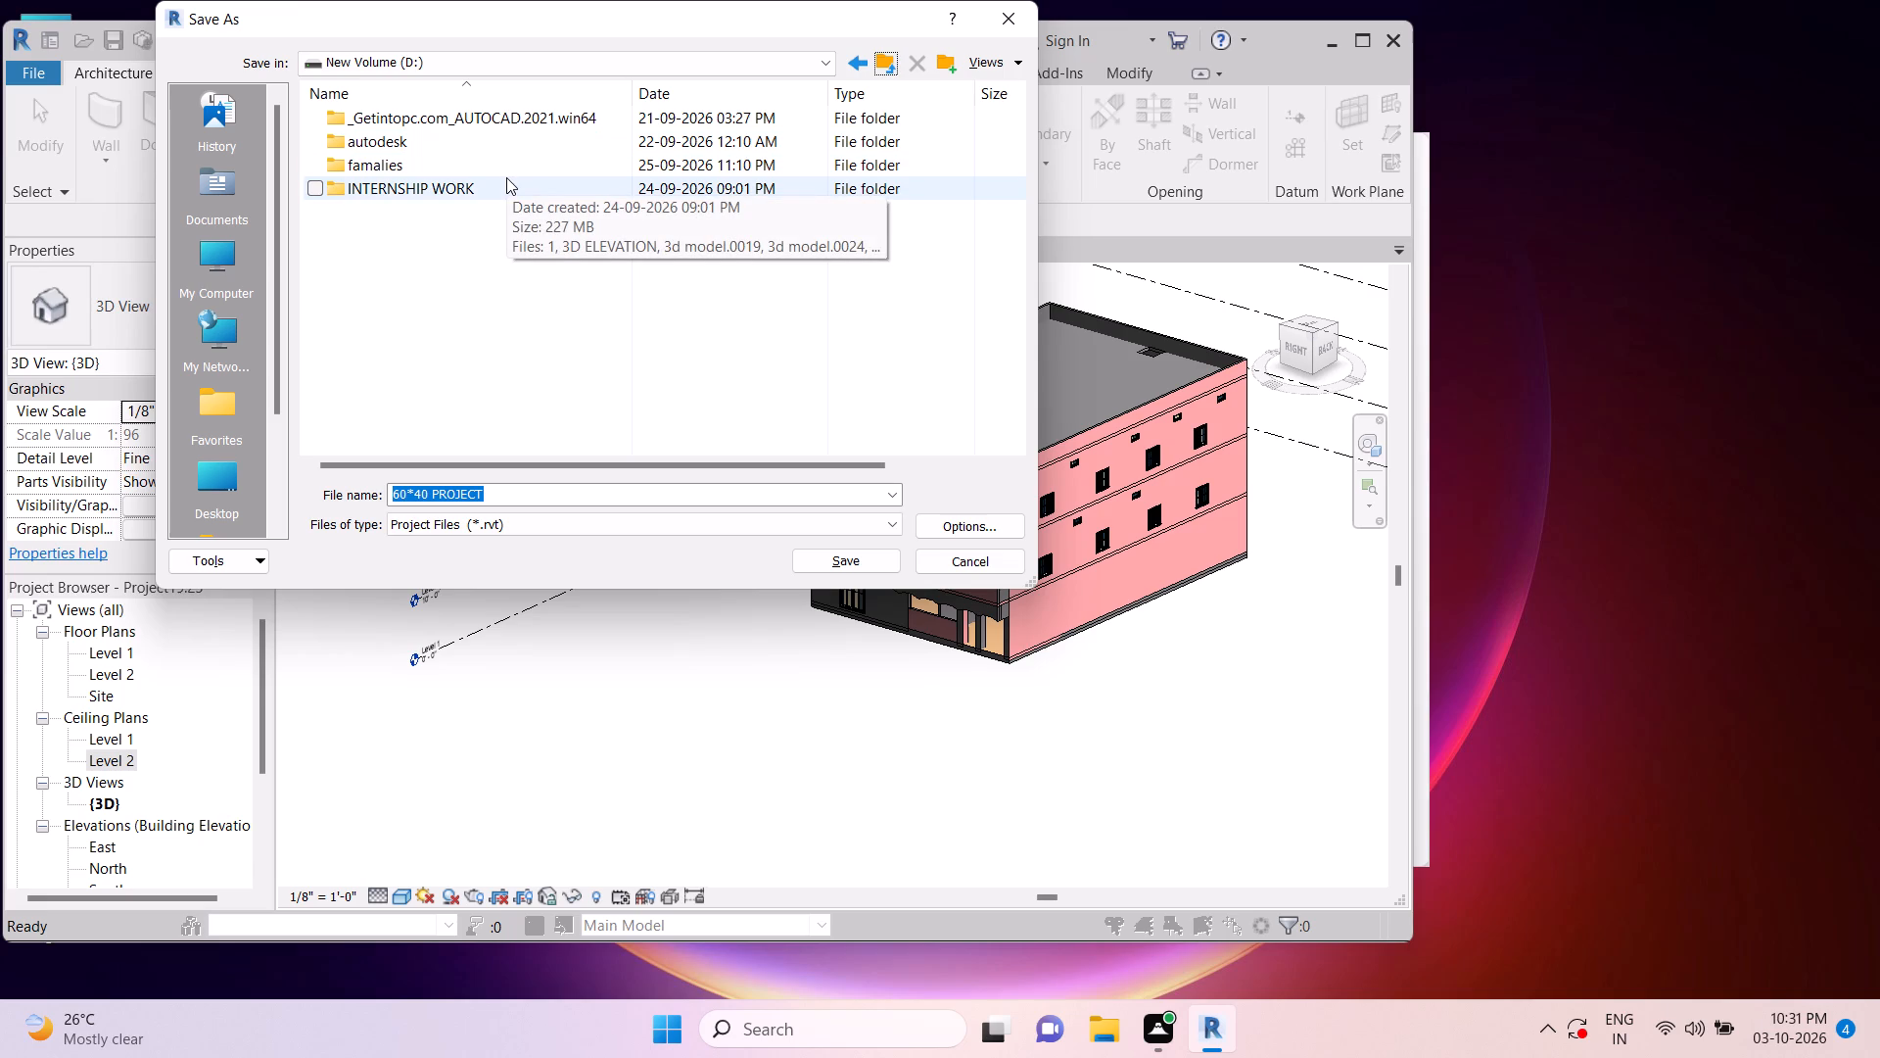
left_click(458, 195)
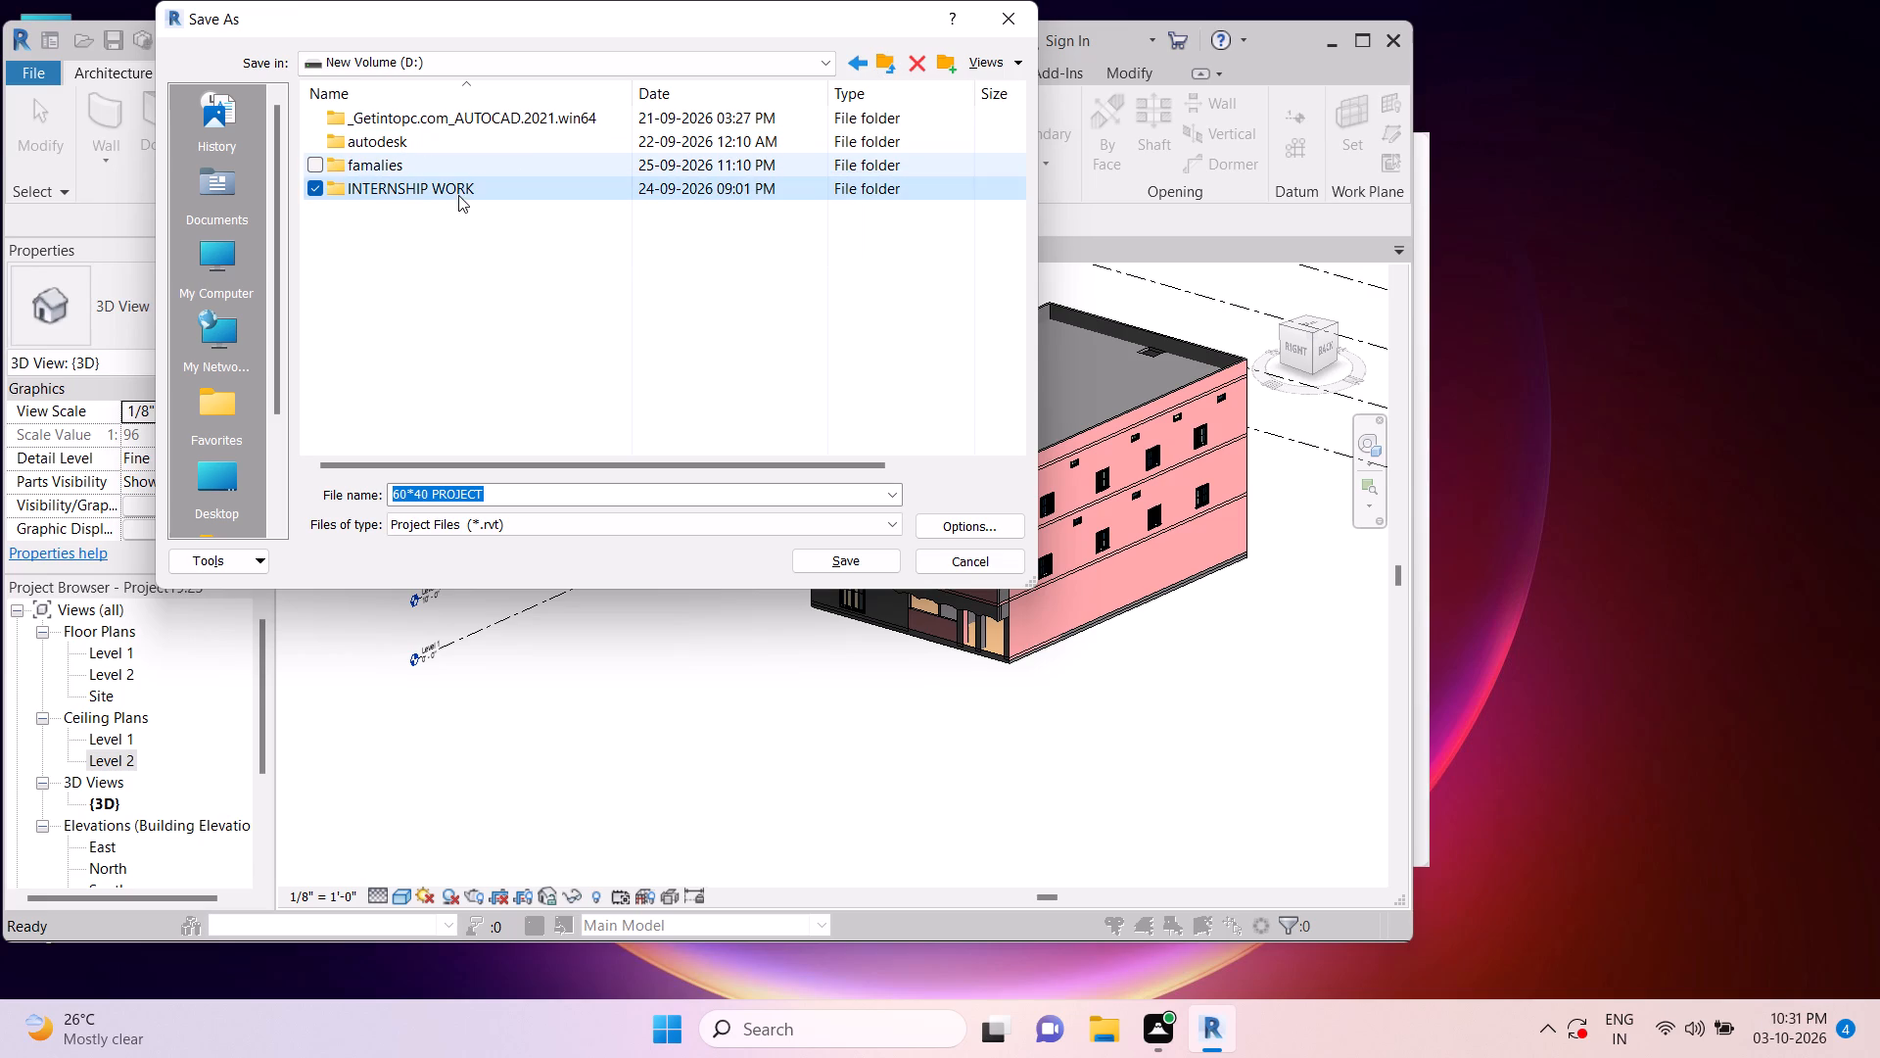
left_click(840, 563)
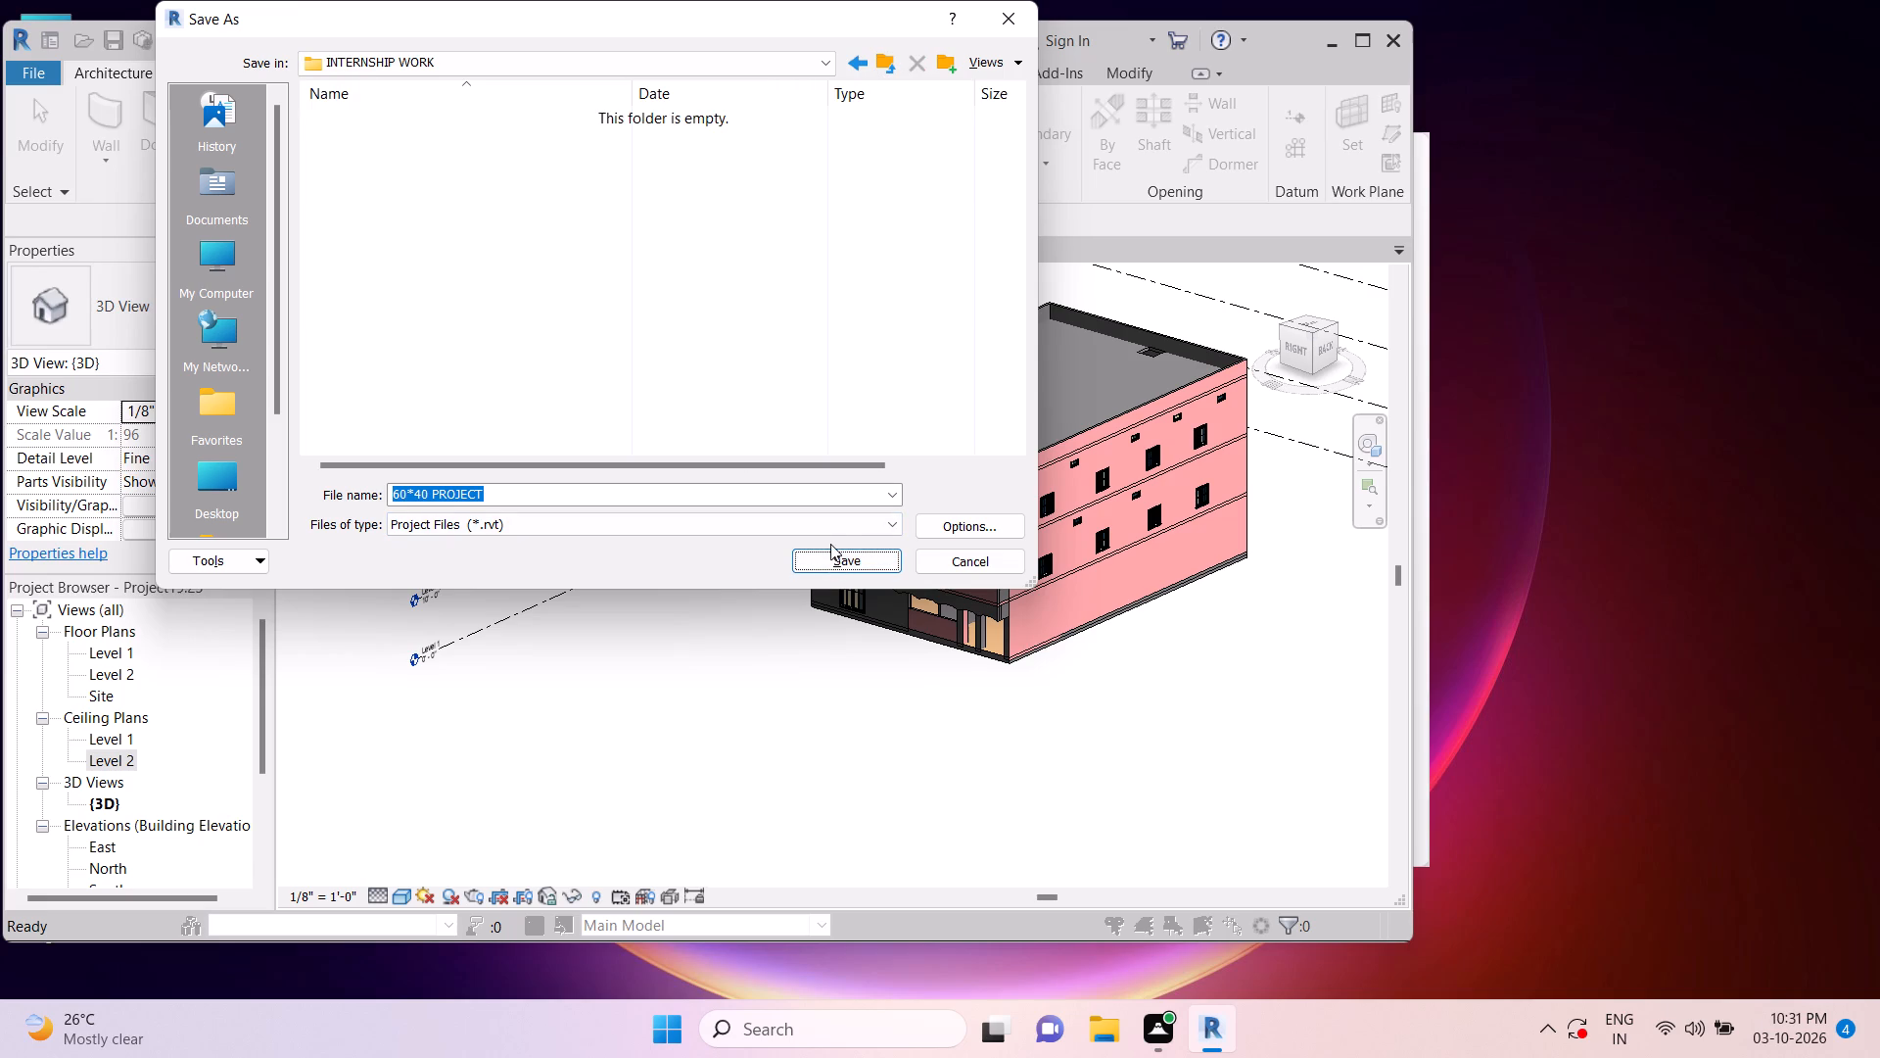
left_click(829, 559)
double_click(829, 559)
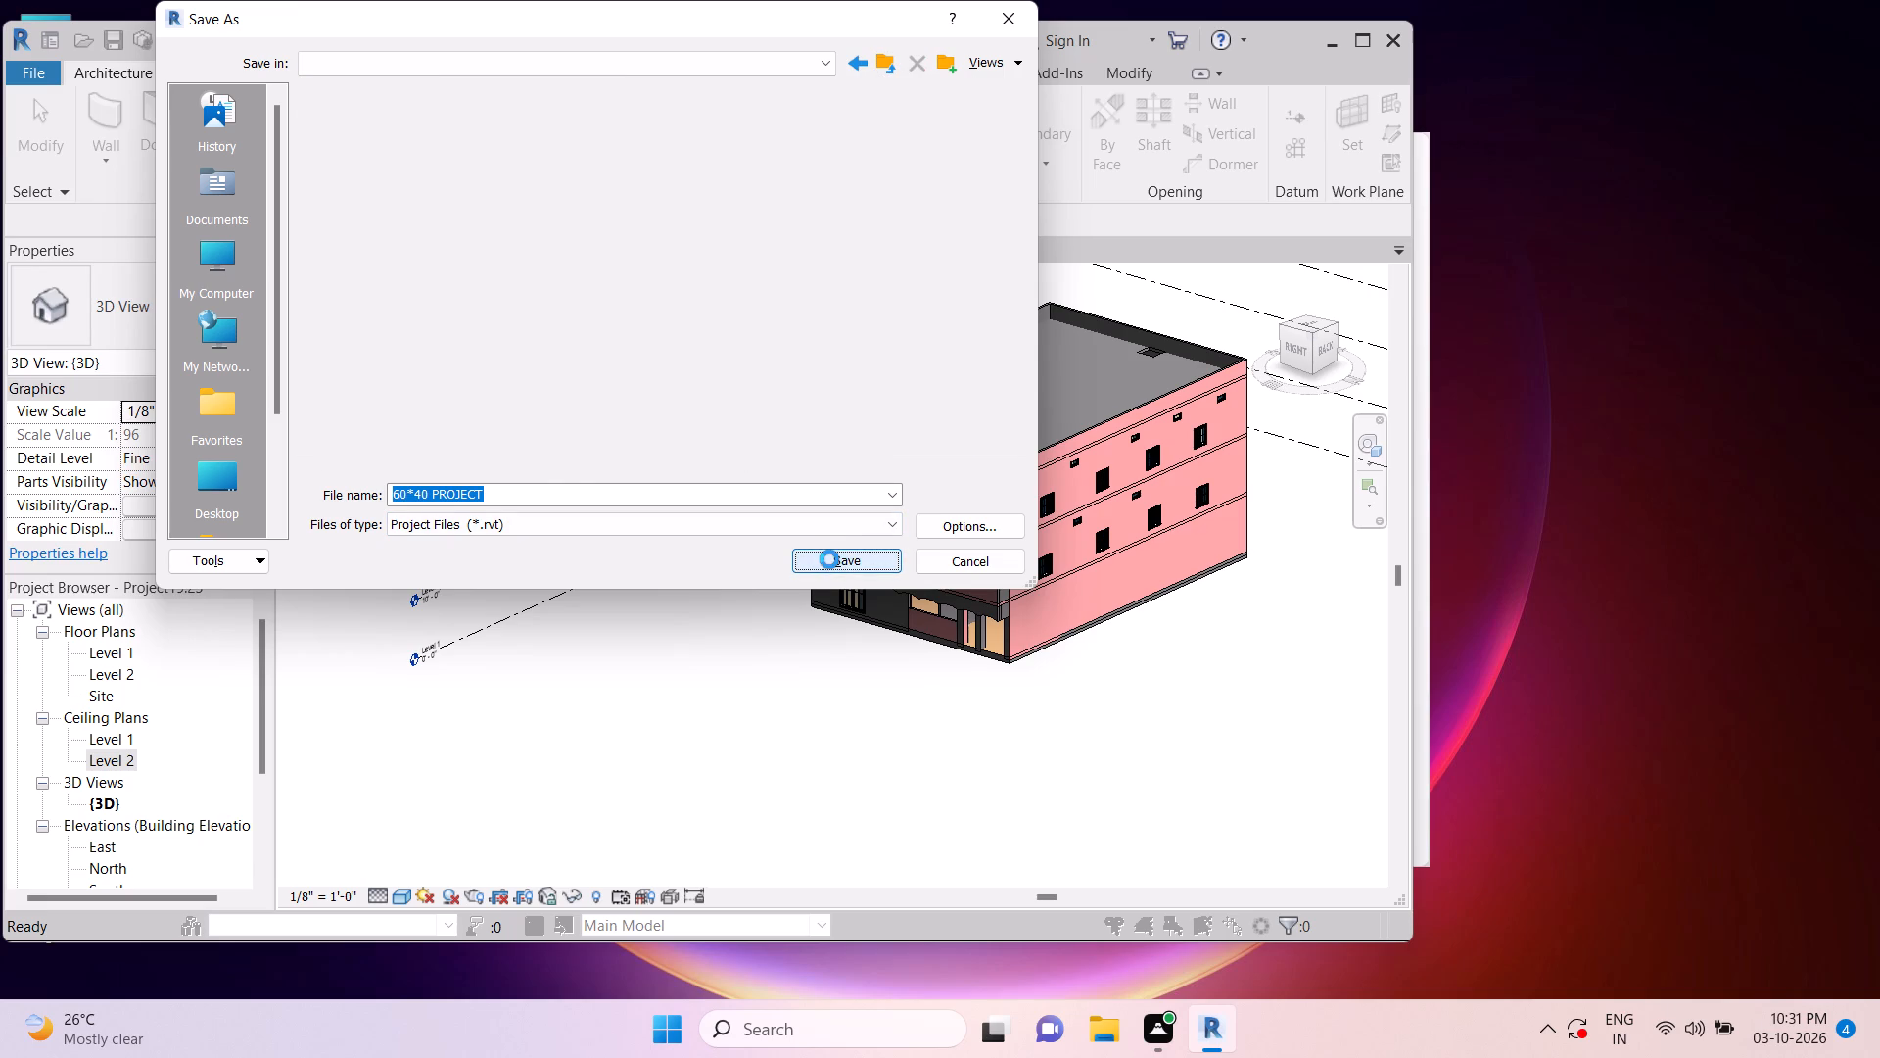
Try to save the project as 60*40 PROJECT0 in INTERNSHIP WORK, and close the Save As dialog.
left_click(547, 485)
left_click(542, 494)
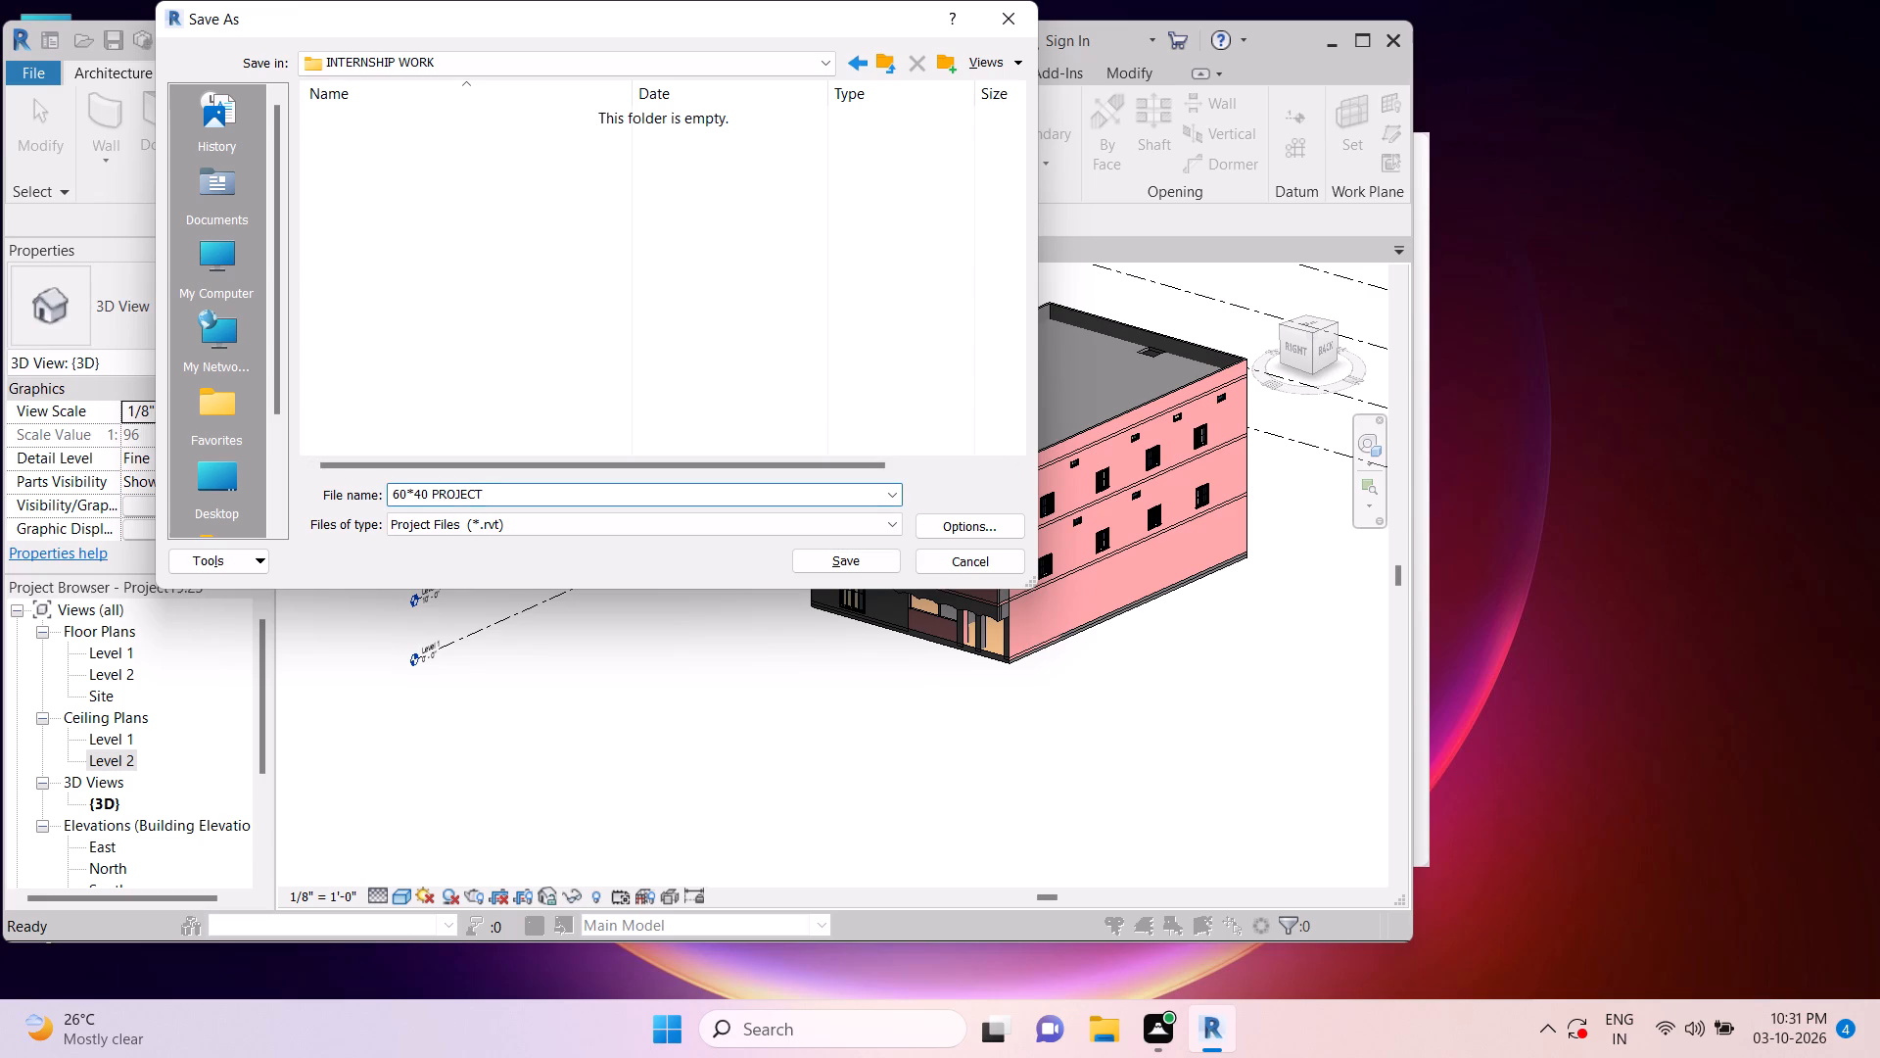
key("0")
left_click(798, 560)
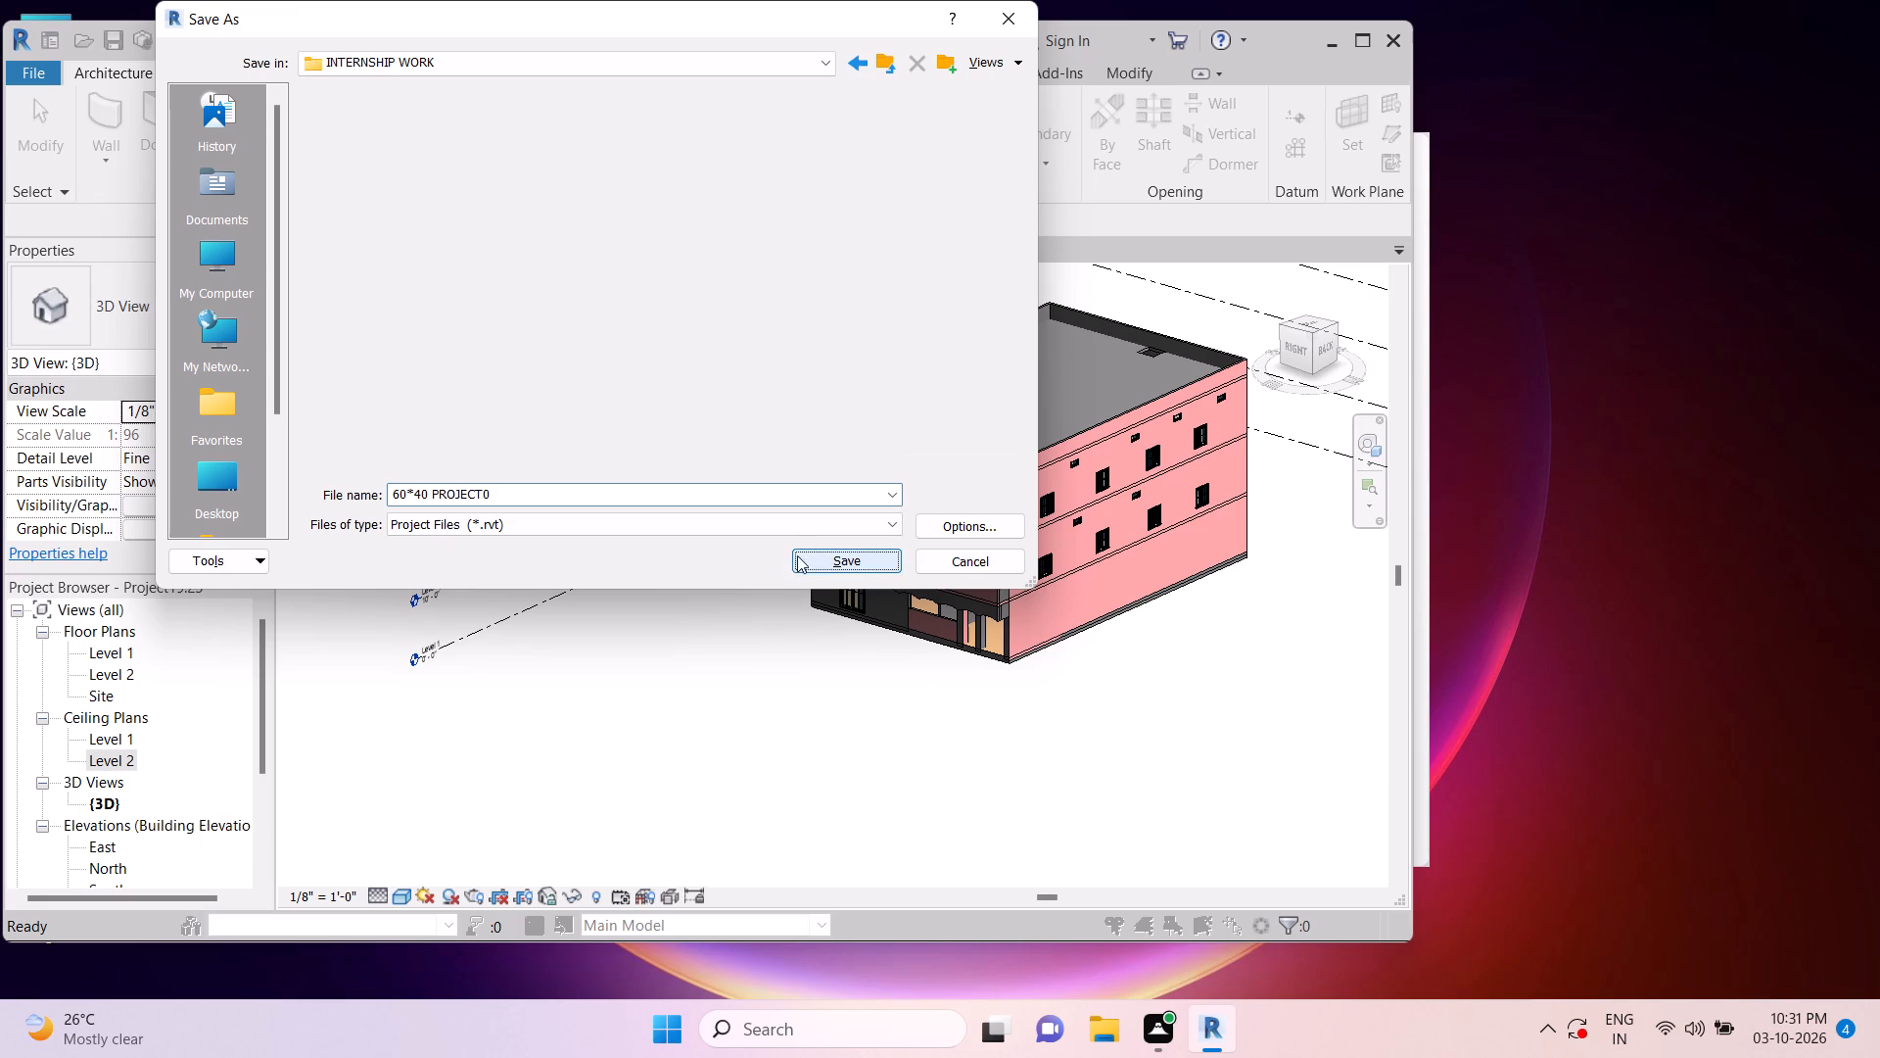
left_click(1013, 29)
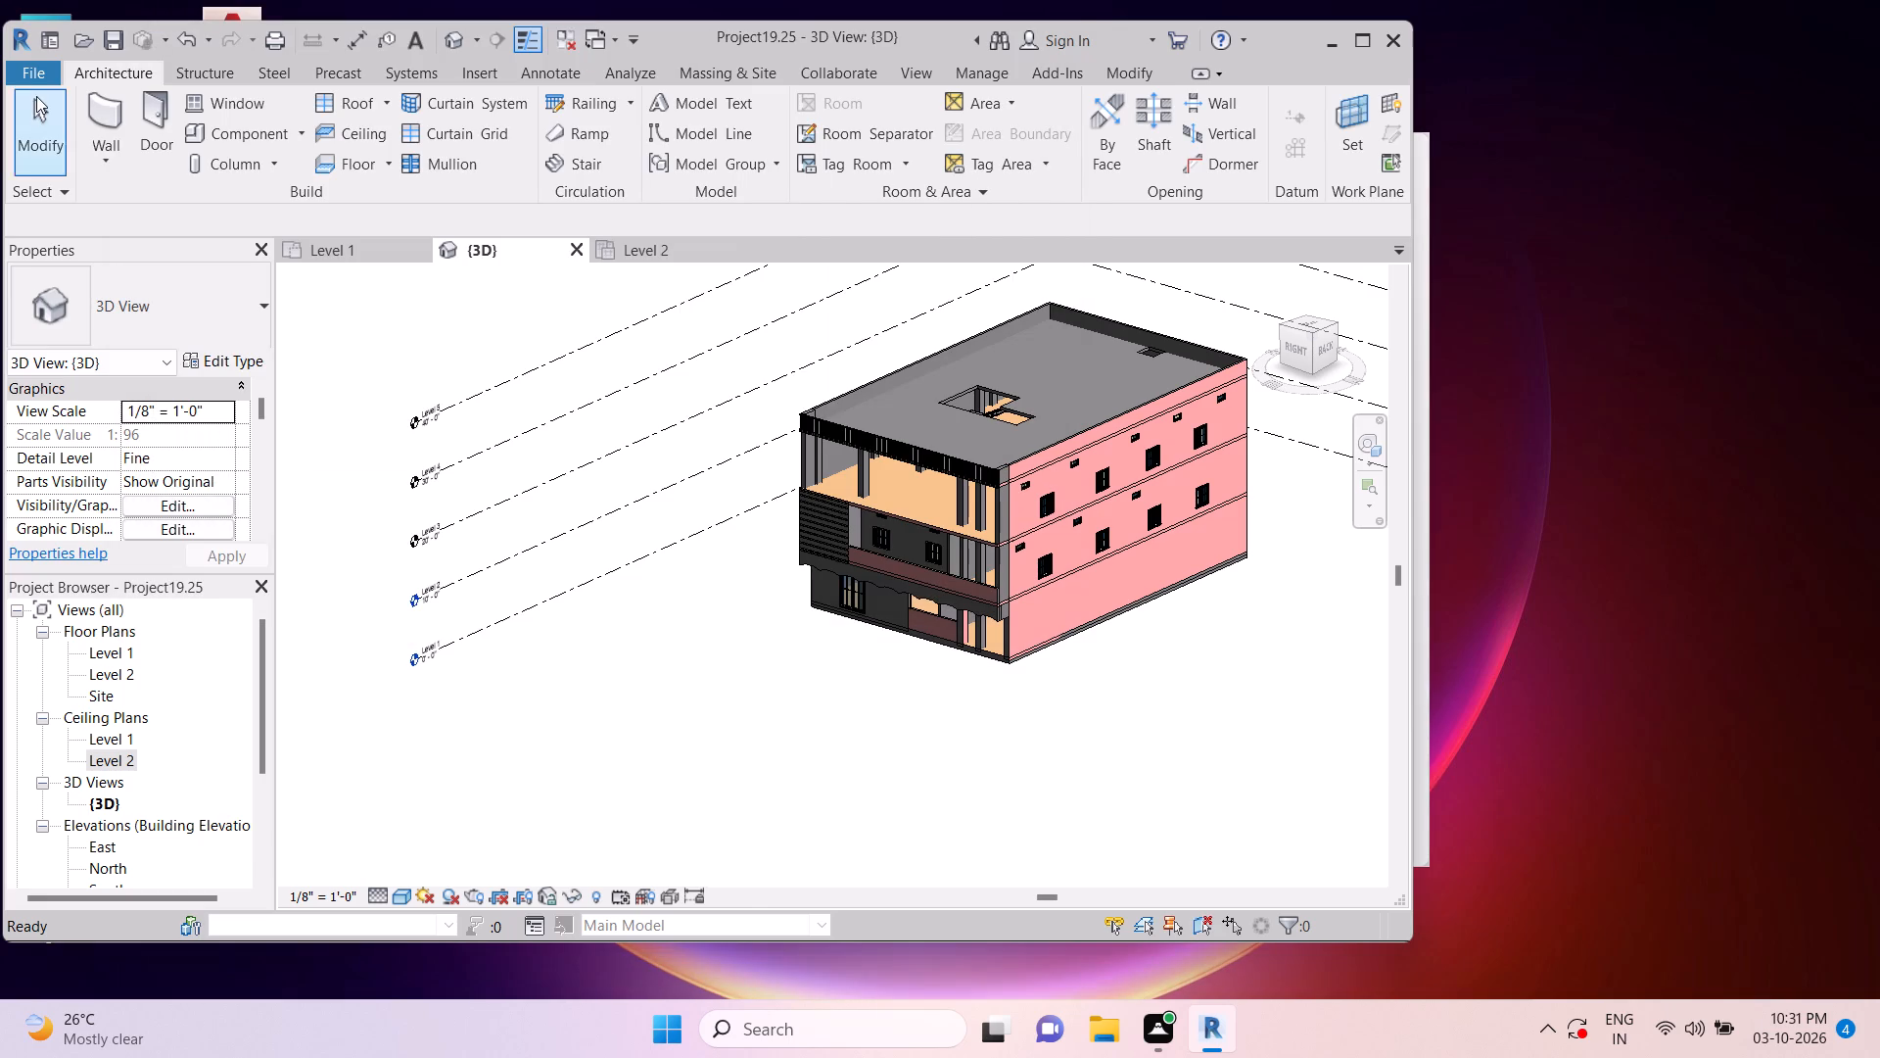
Start saving the project as a new file again and delete the backup Project19.25.0001 from the famalies folder.
left_click(40, 74)
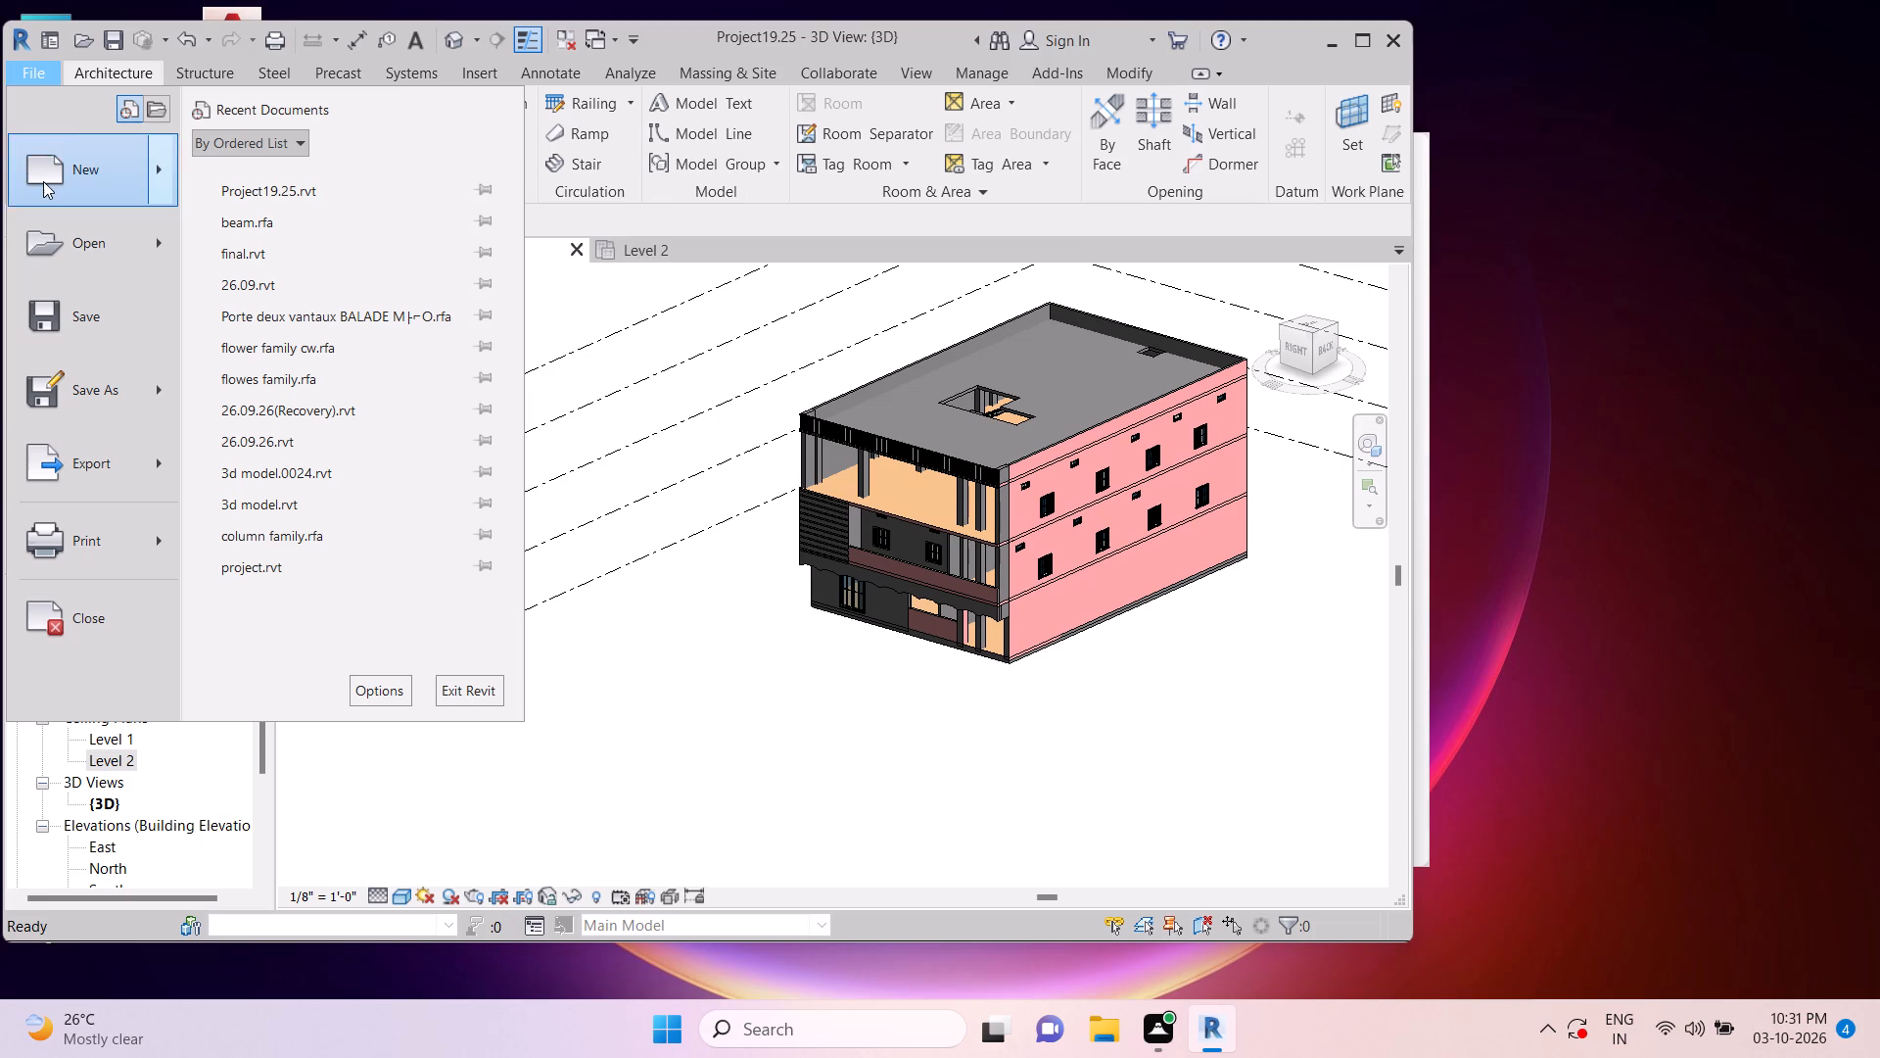
left_click(107, 390)
left_click(297, 287)
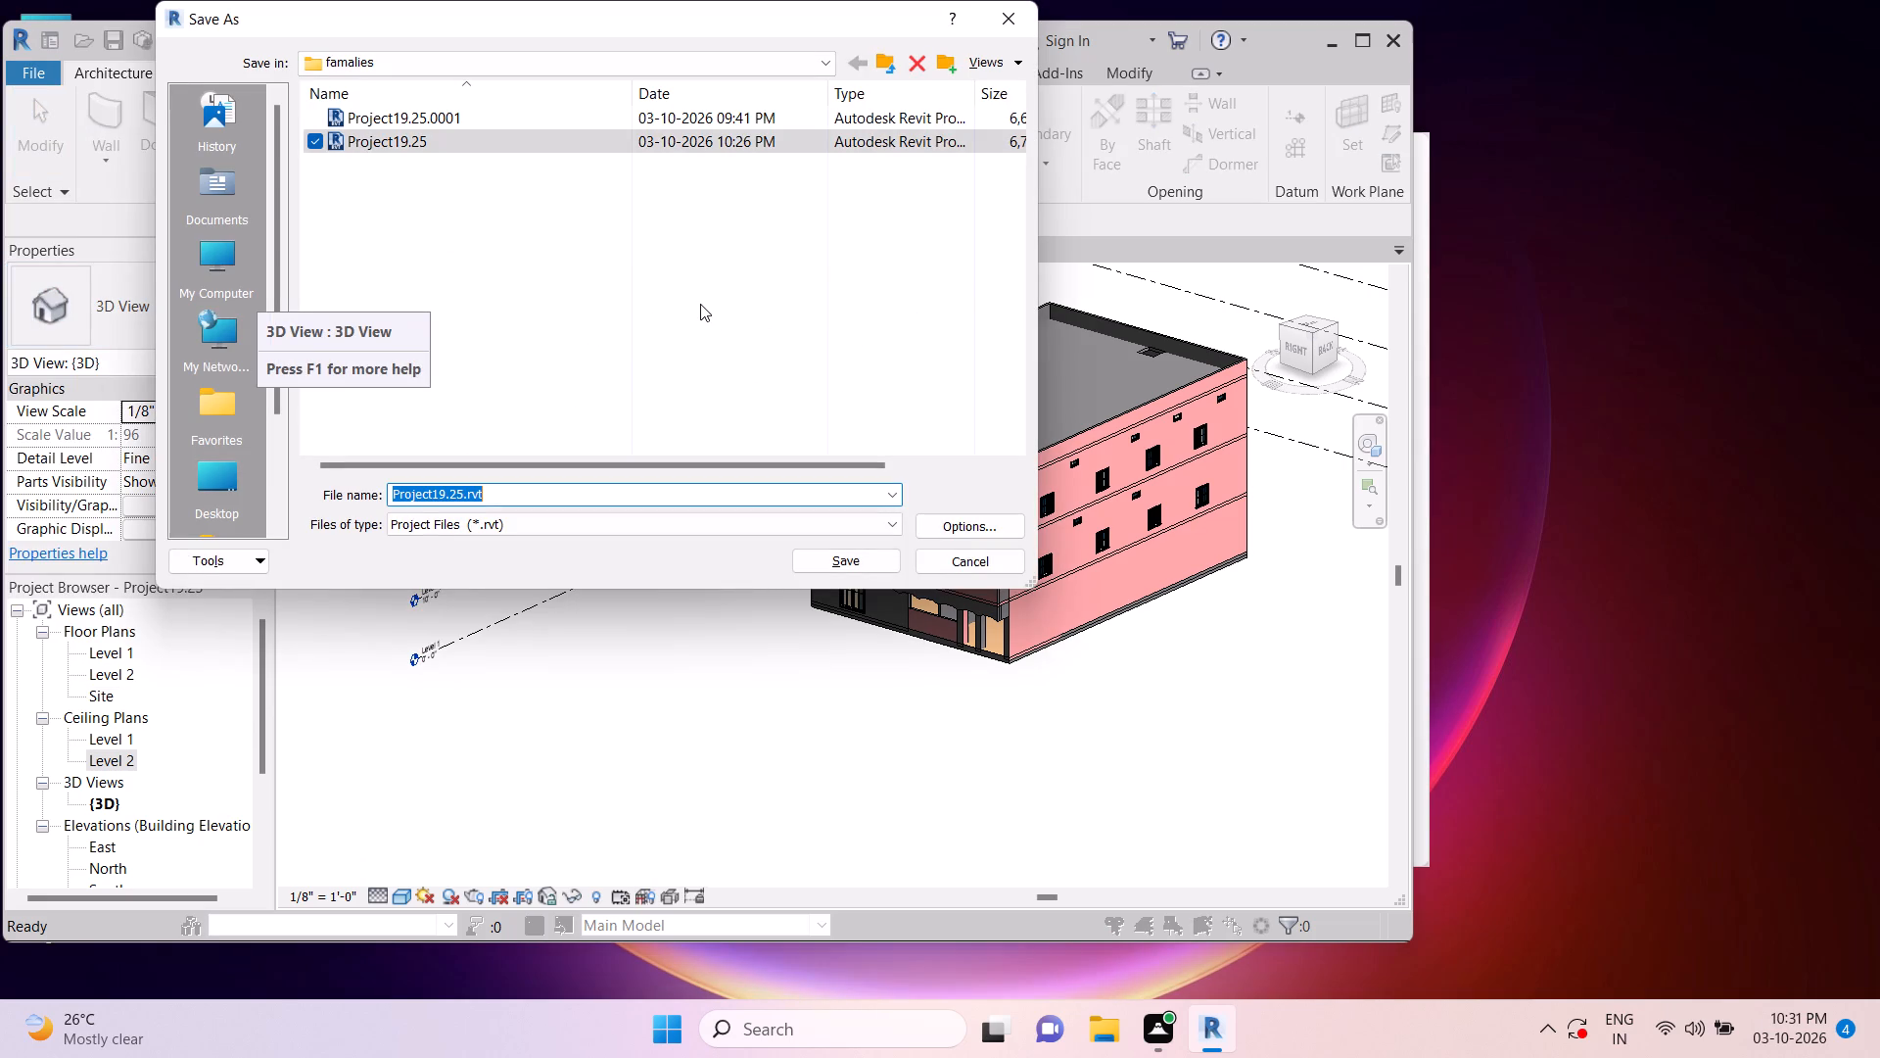
left_click(459, 120)
key("Delete")
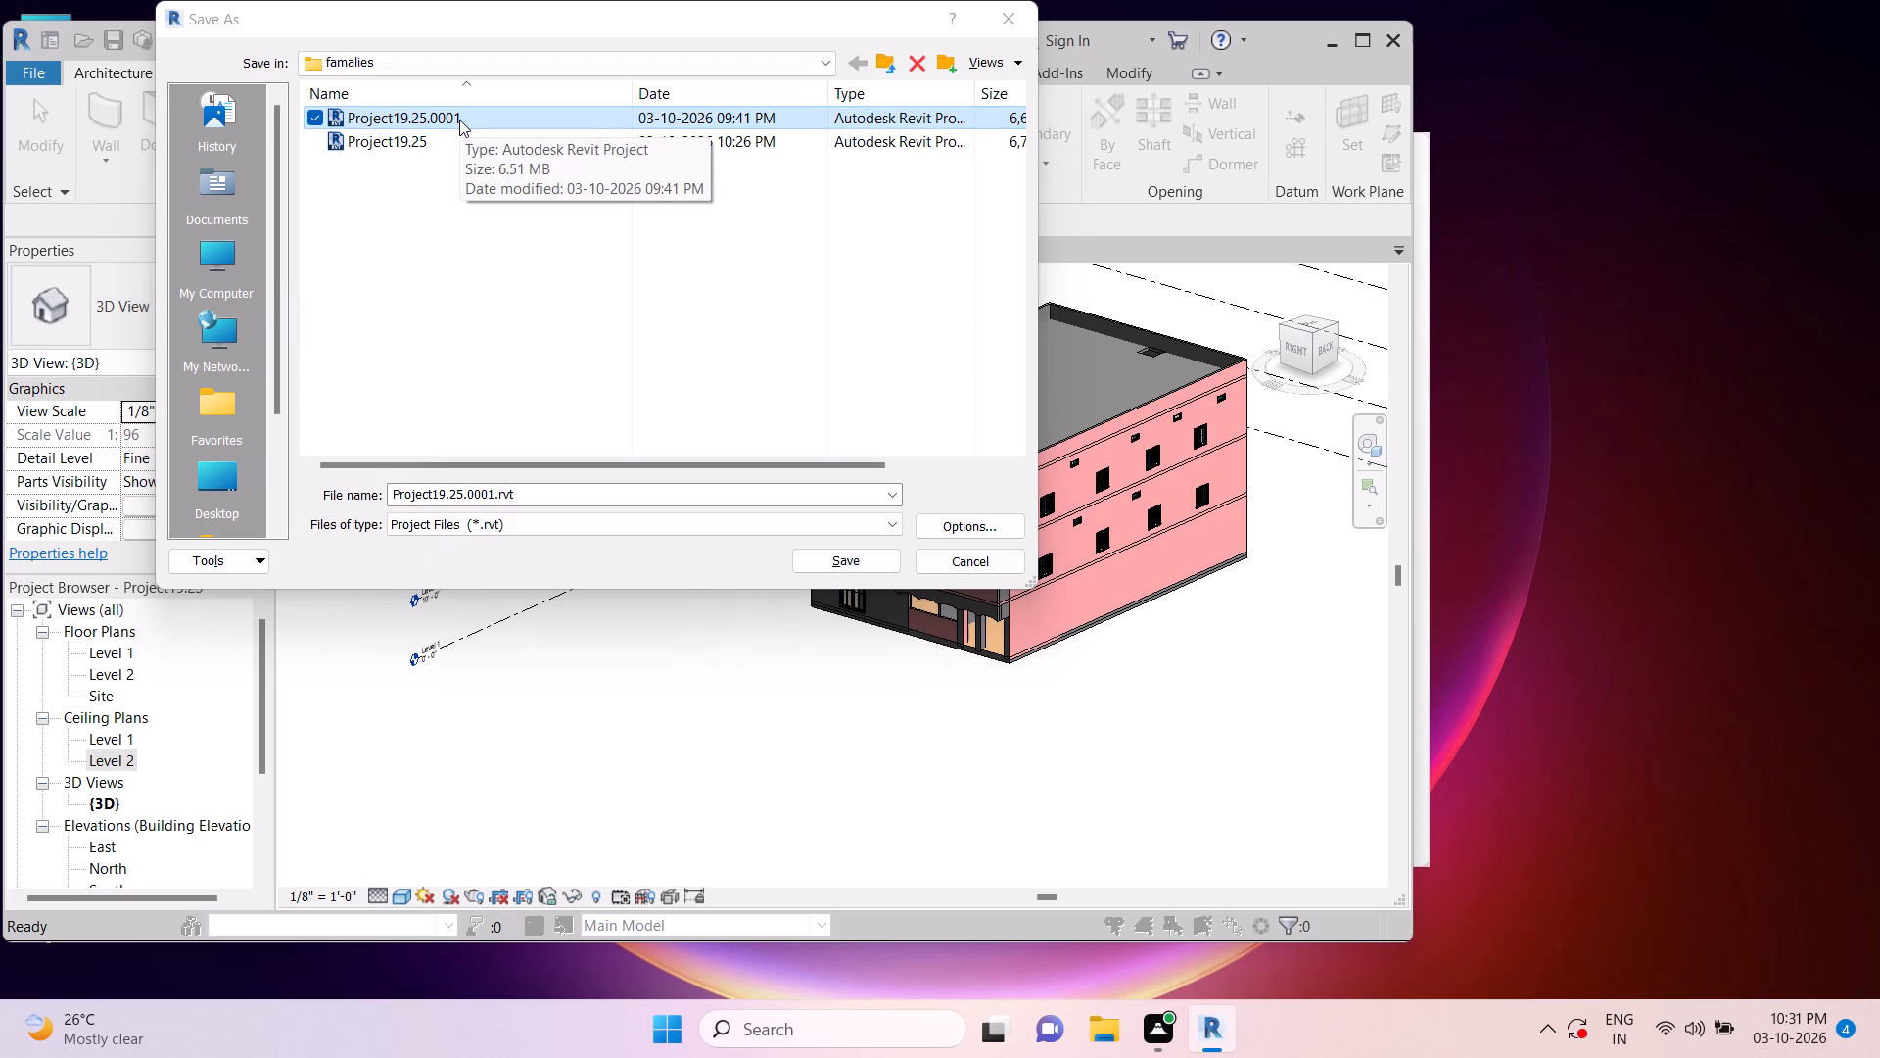
right_click(469, 109)
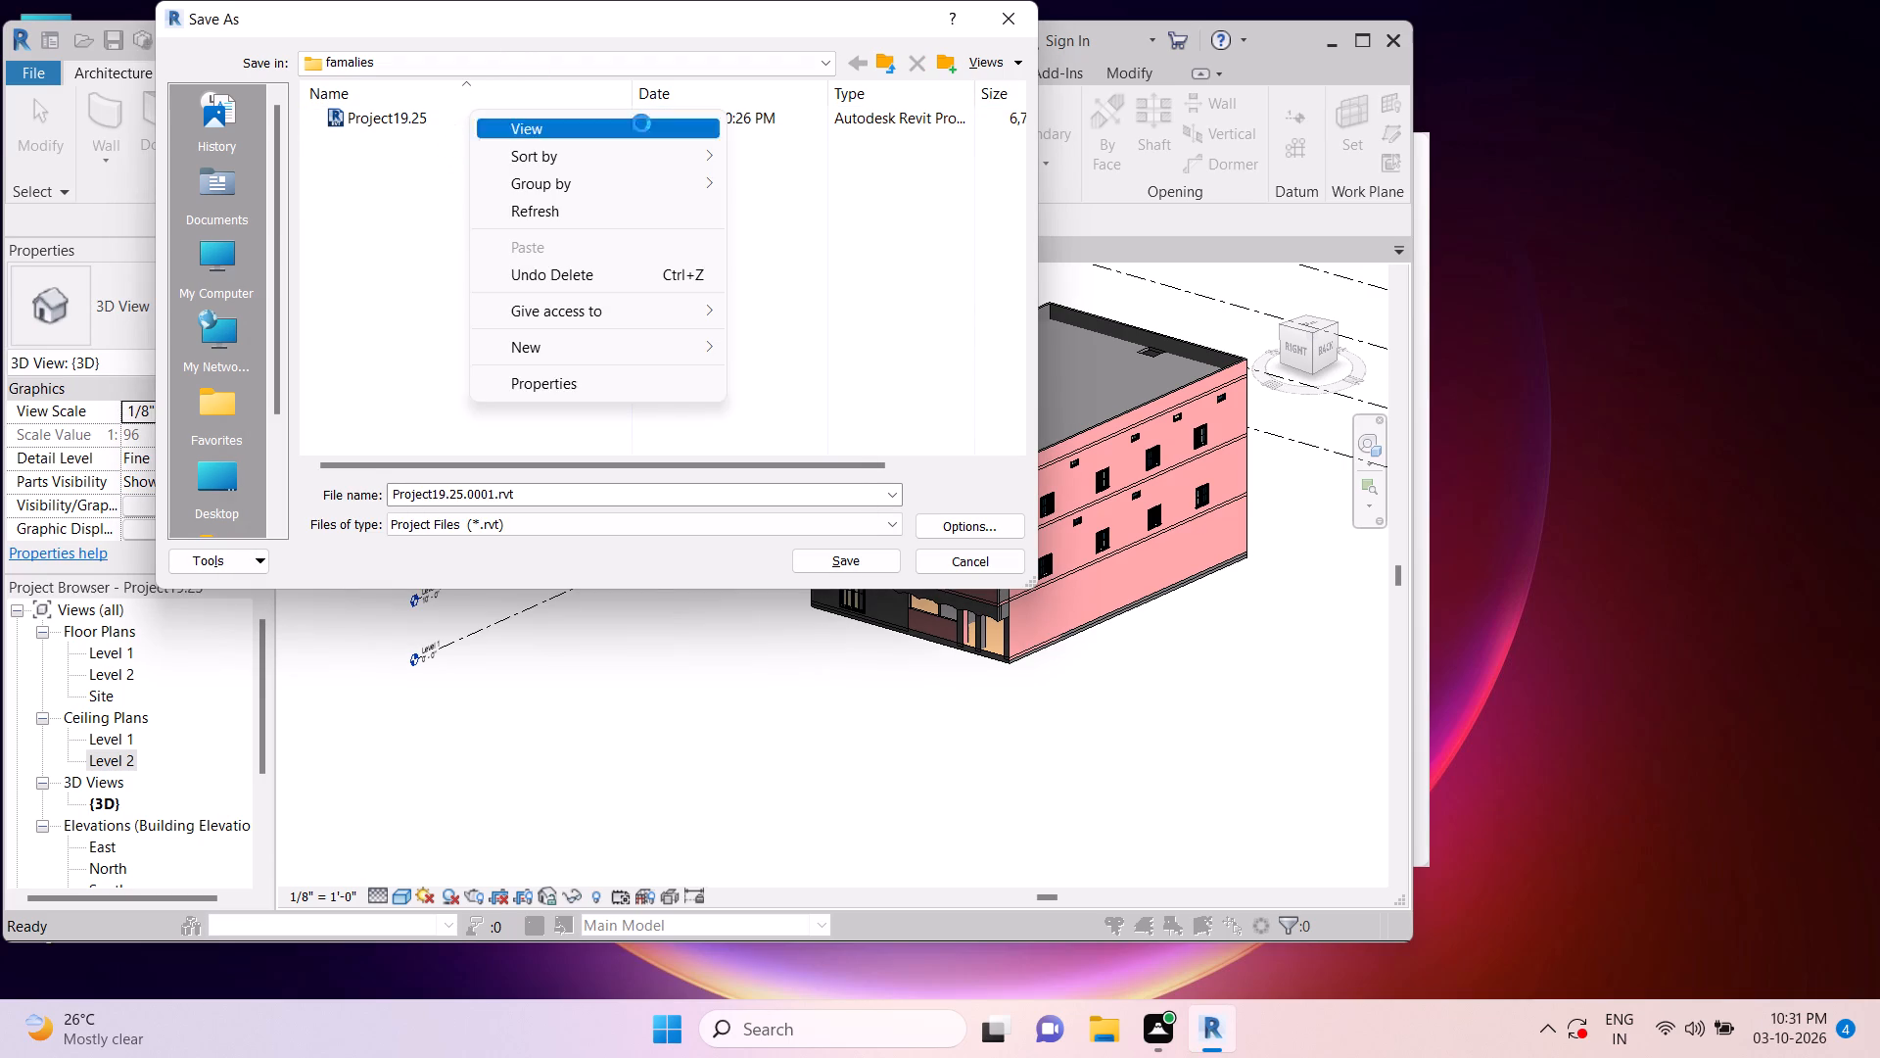
left_click(868, 235)
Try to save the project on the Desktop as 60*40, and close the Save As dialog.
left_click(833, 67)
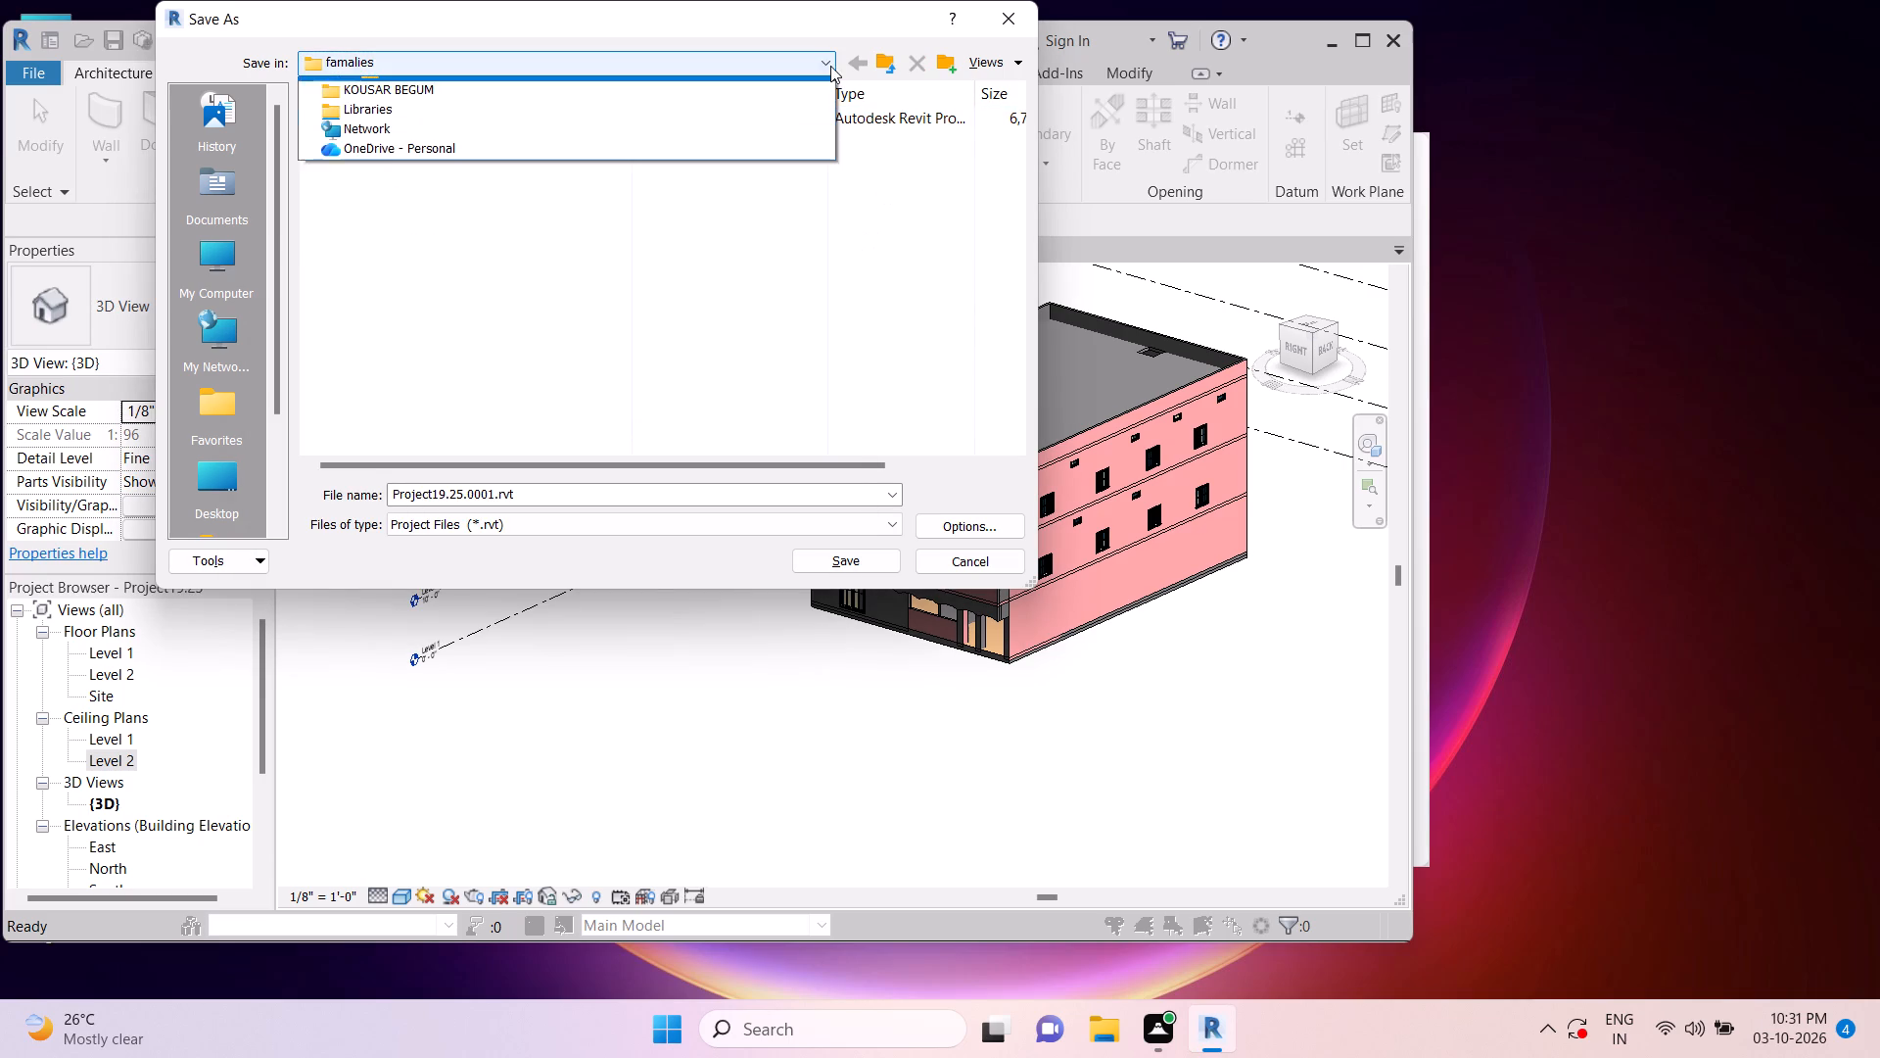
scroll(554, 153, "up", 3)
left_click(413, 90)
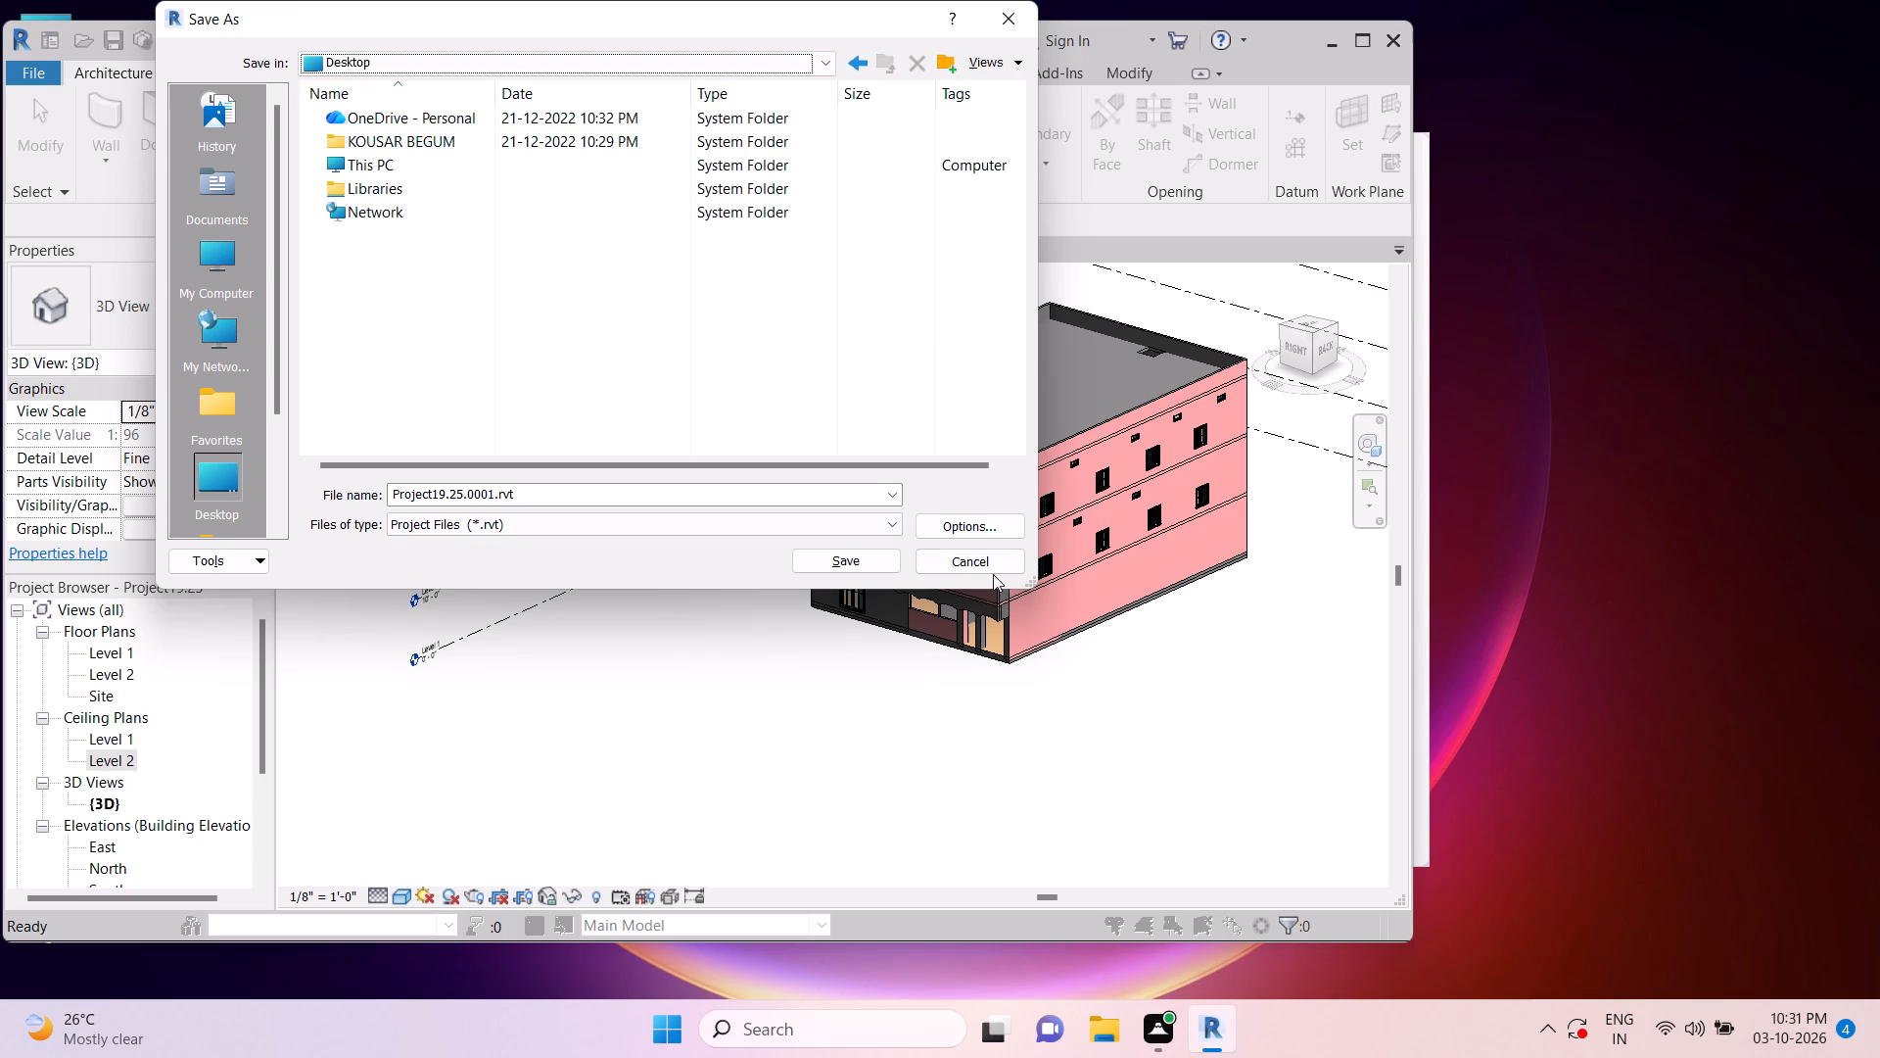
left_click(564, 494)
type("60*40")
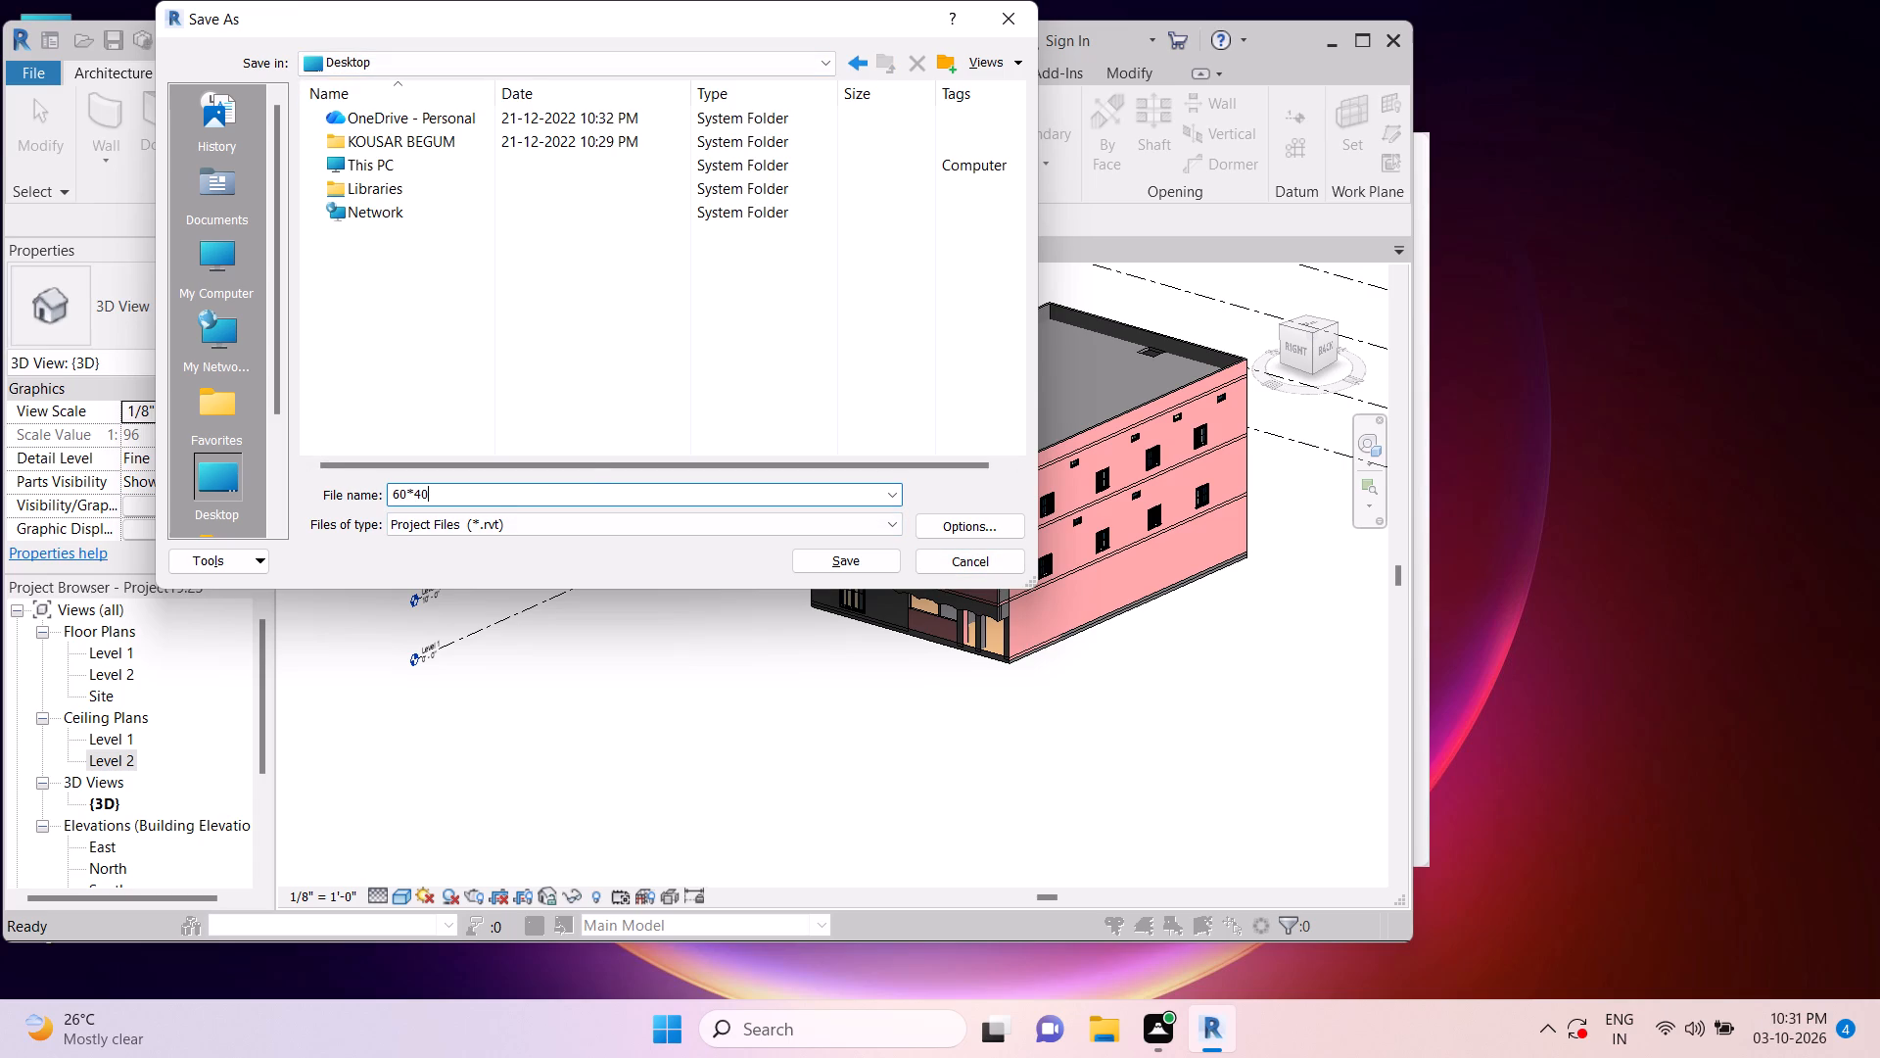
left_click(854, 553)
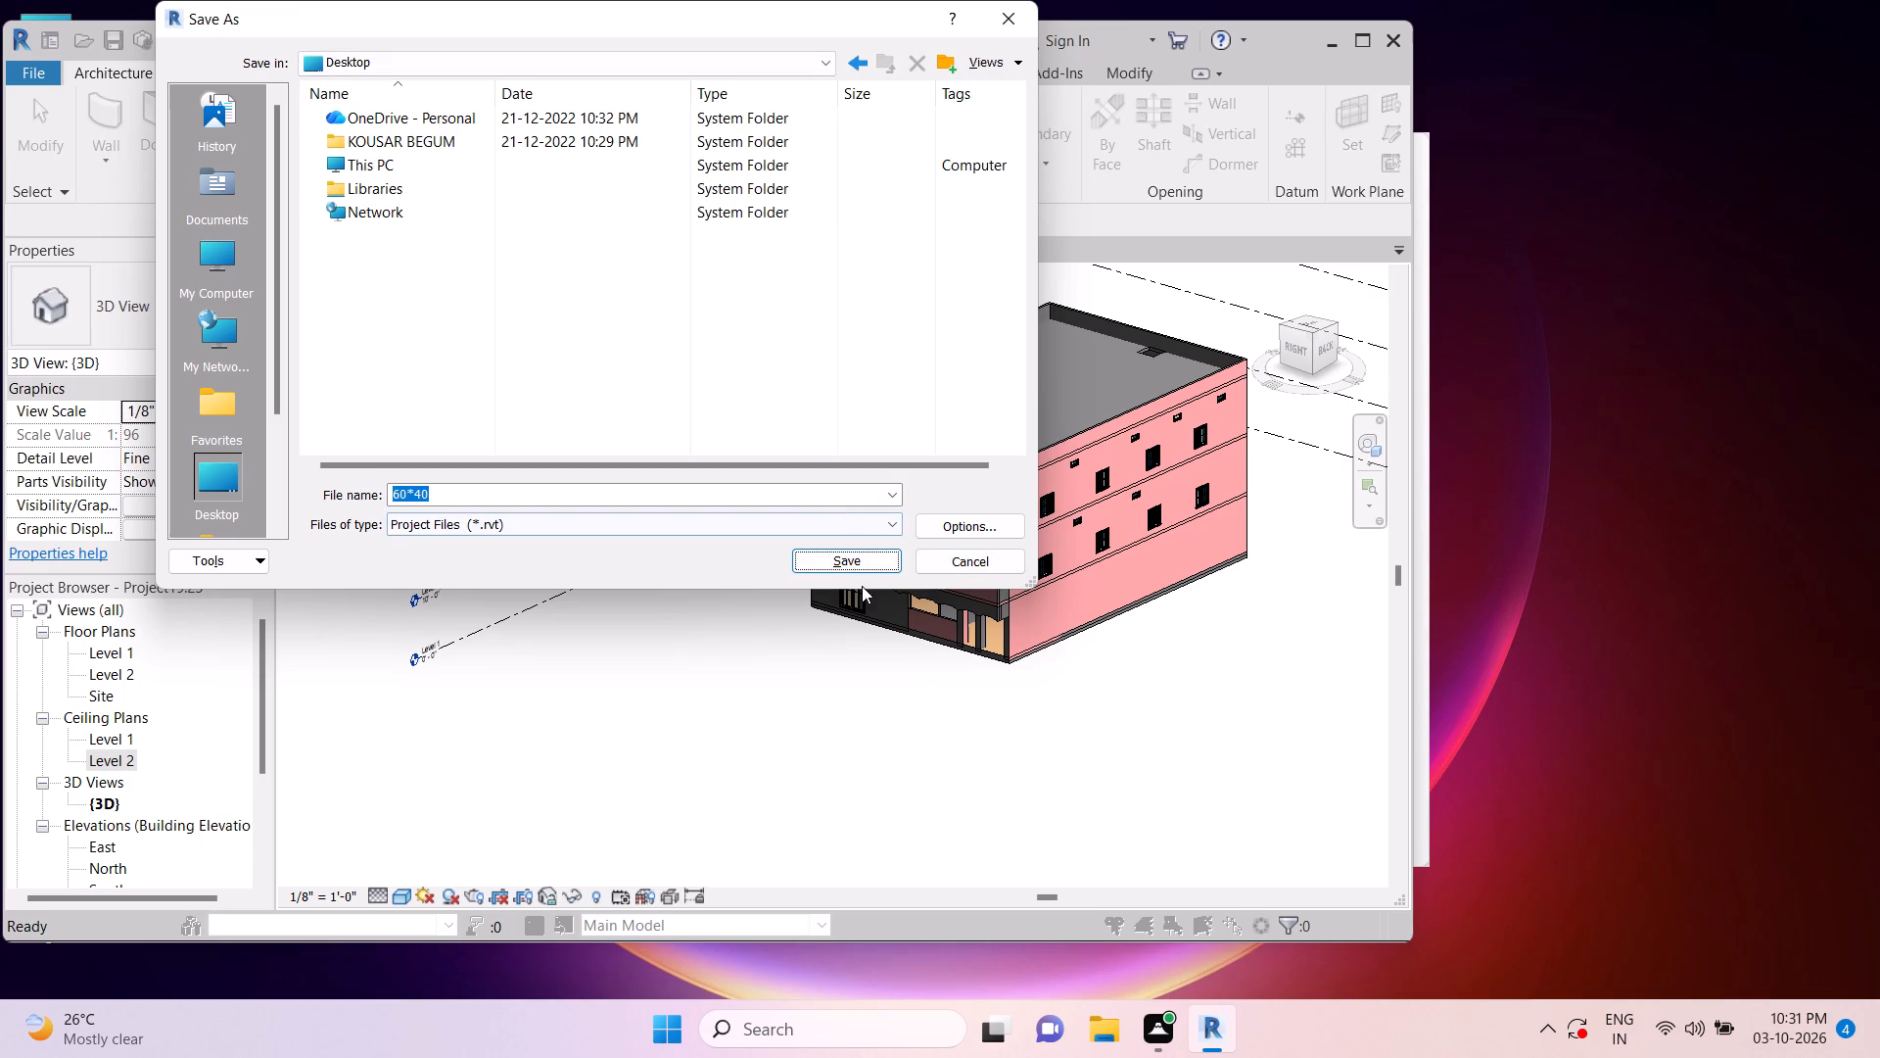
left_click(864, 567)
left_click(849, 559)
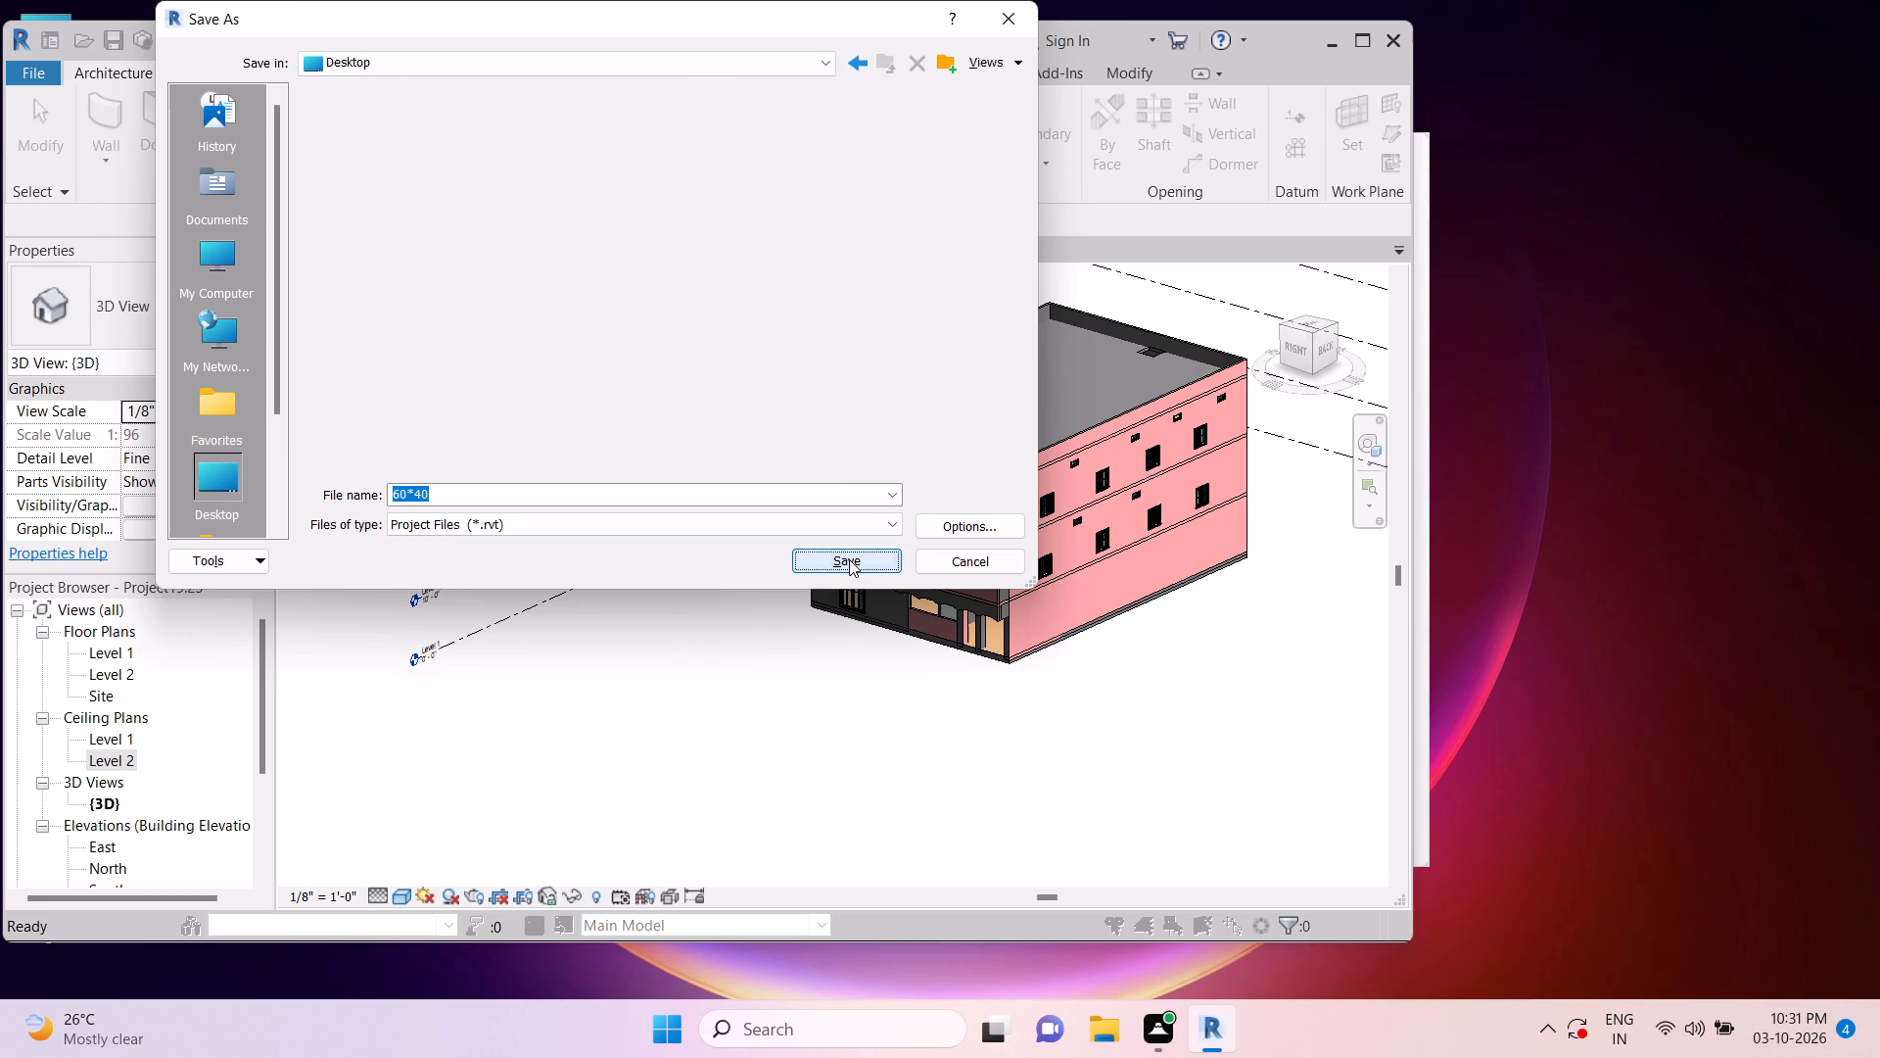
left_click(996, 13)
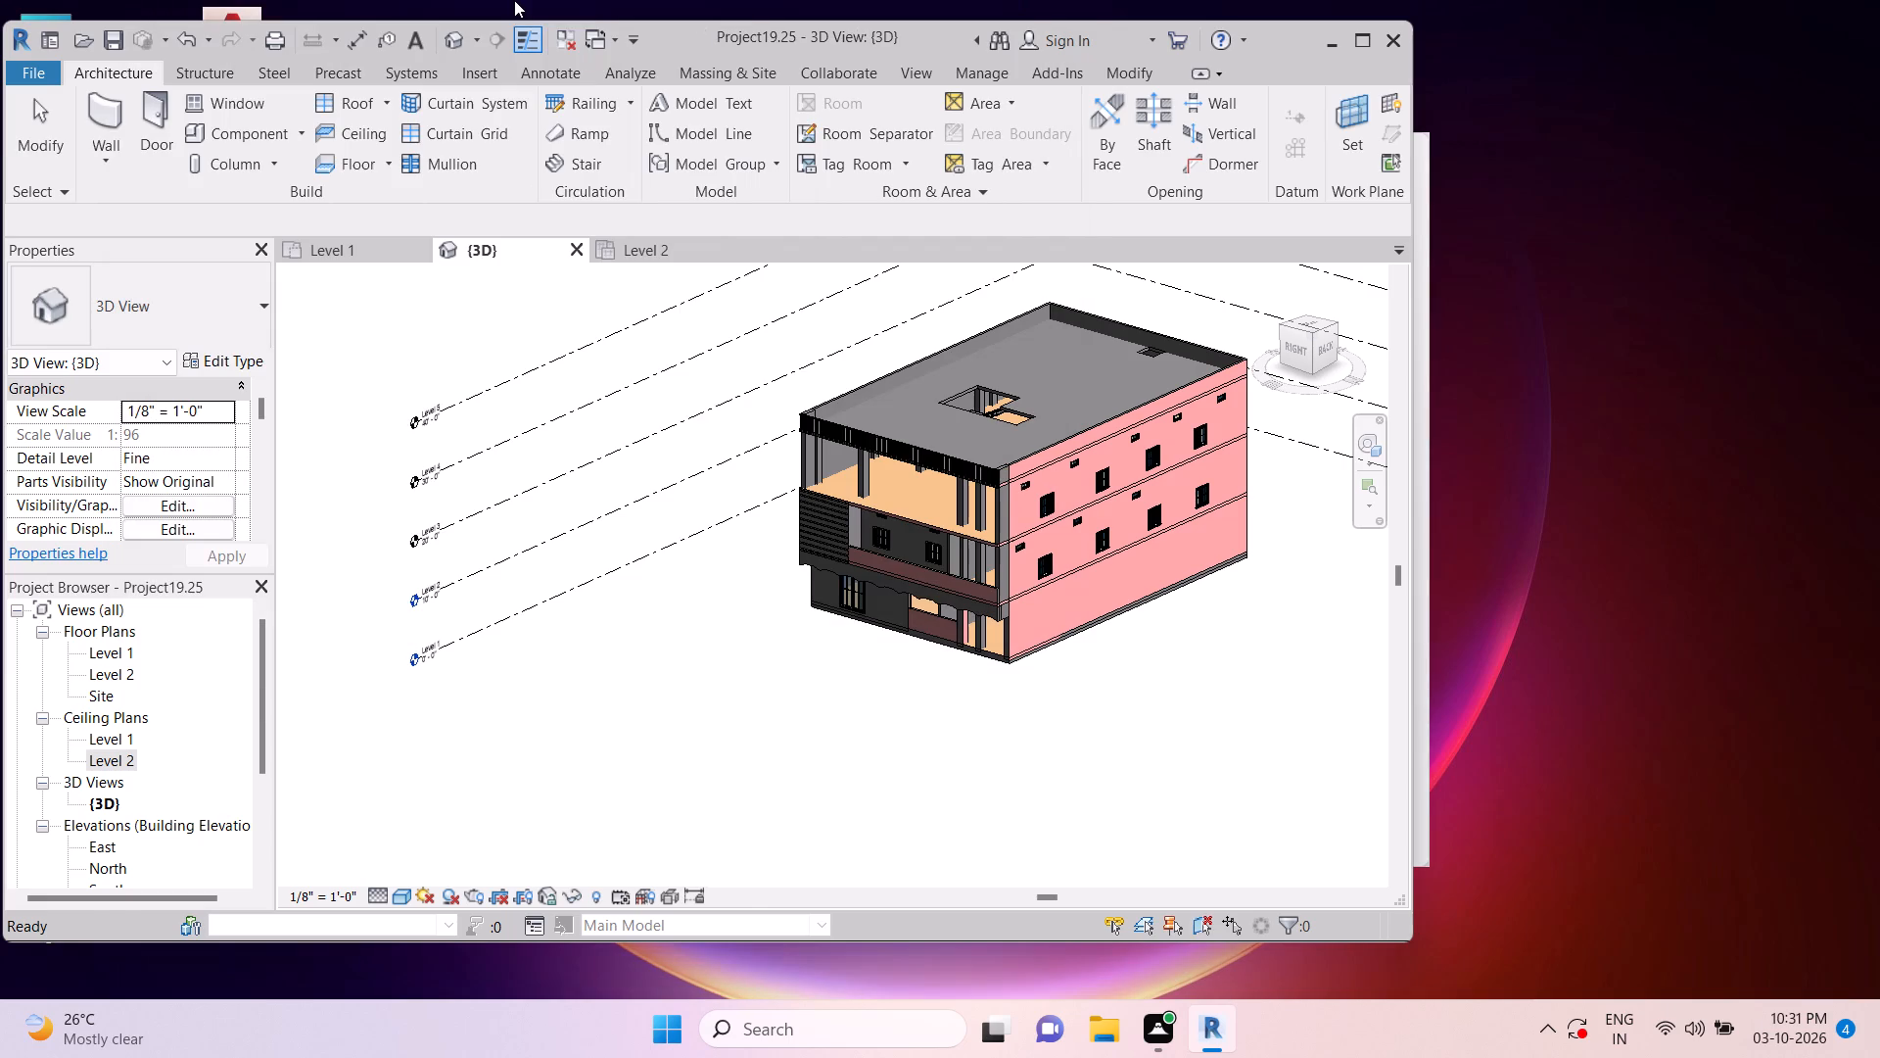
Start saving the project as a new file again and create a new folder inside famalies, keeping its default name.
left_click(27, 64)
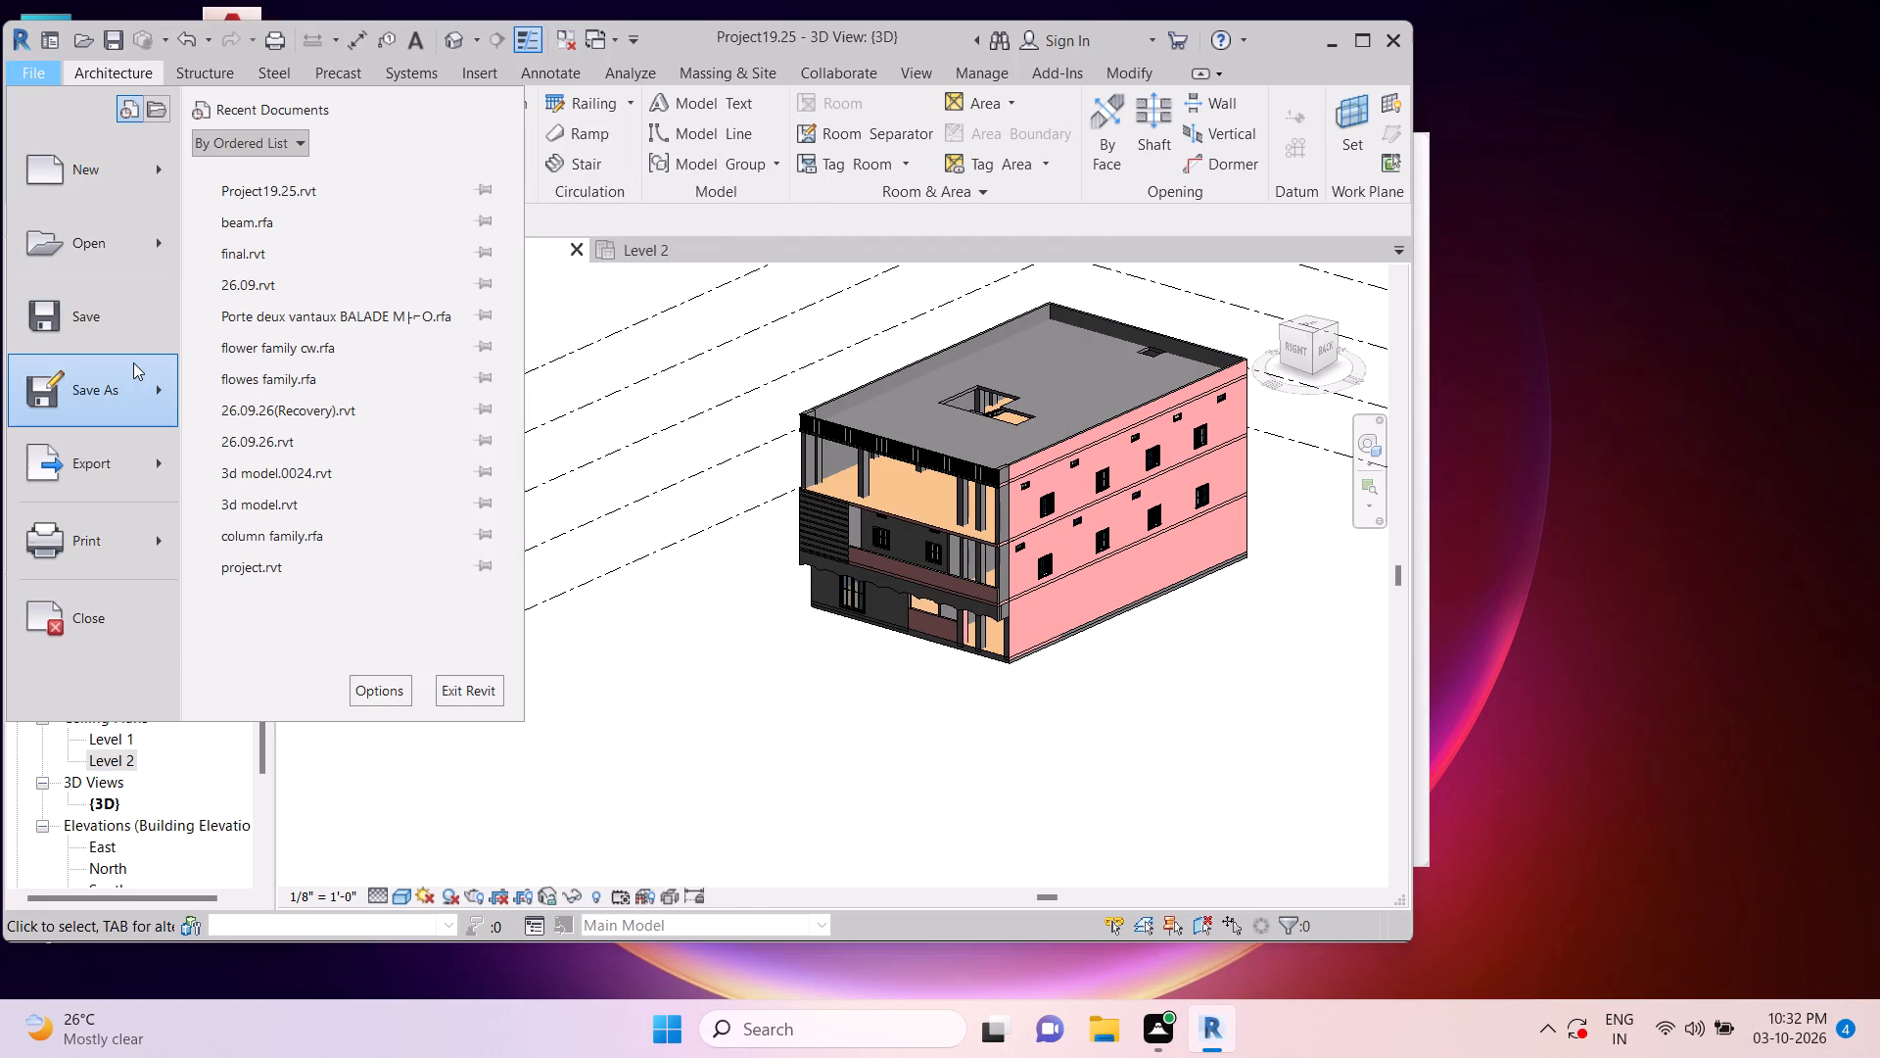
left_click(130, 368)
left_click(279, 294)
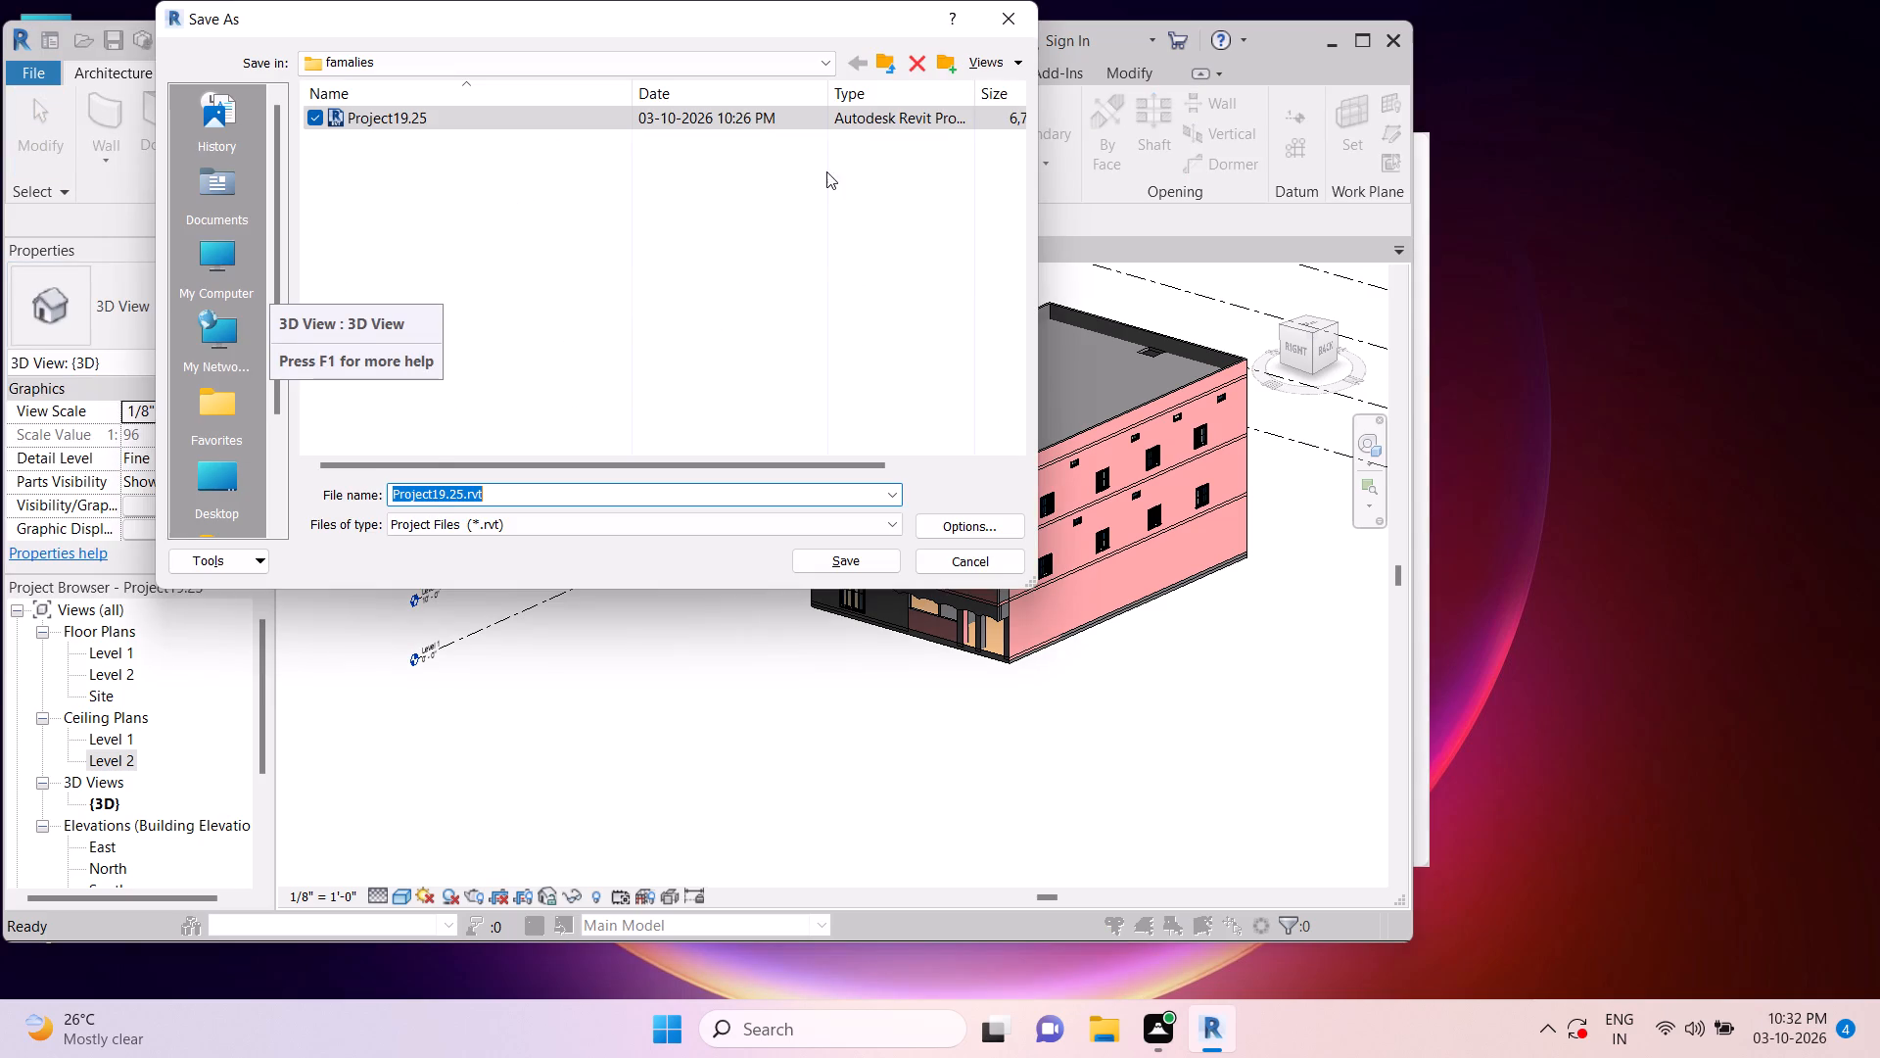
left_click(940, 62)
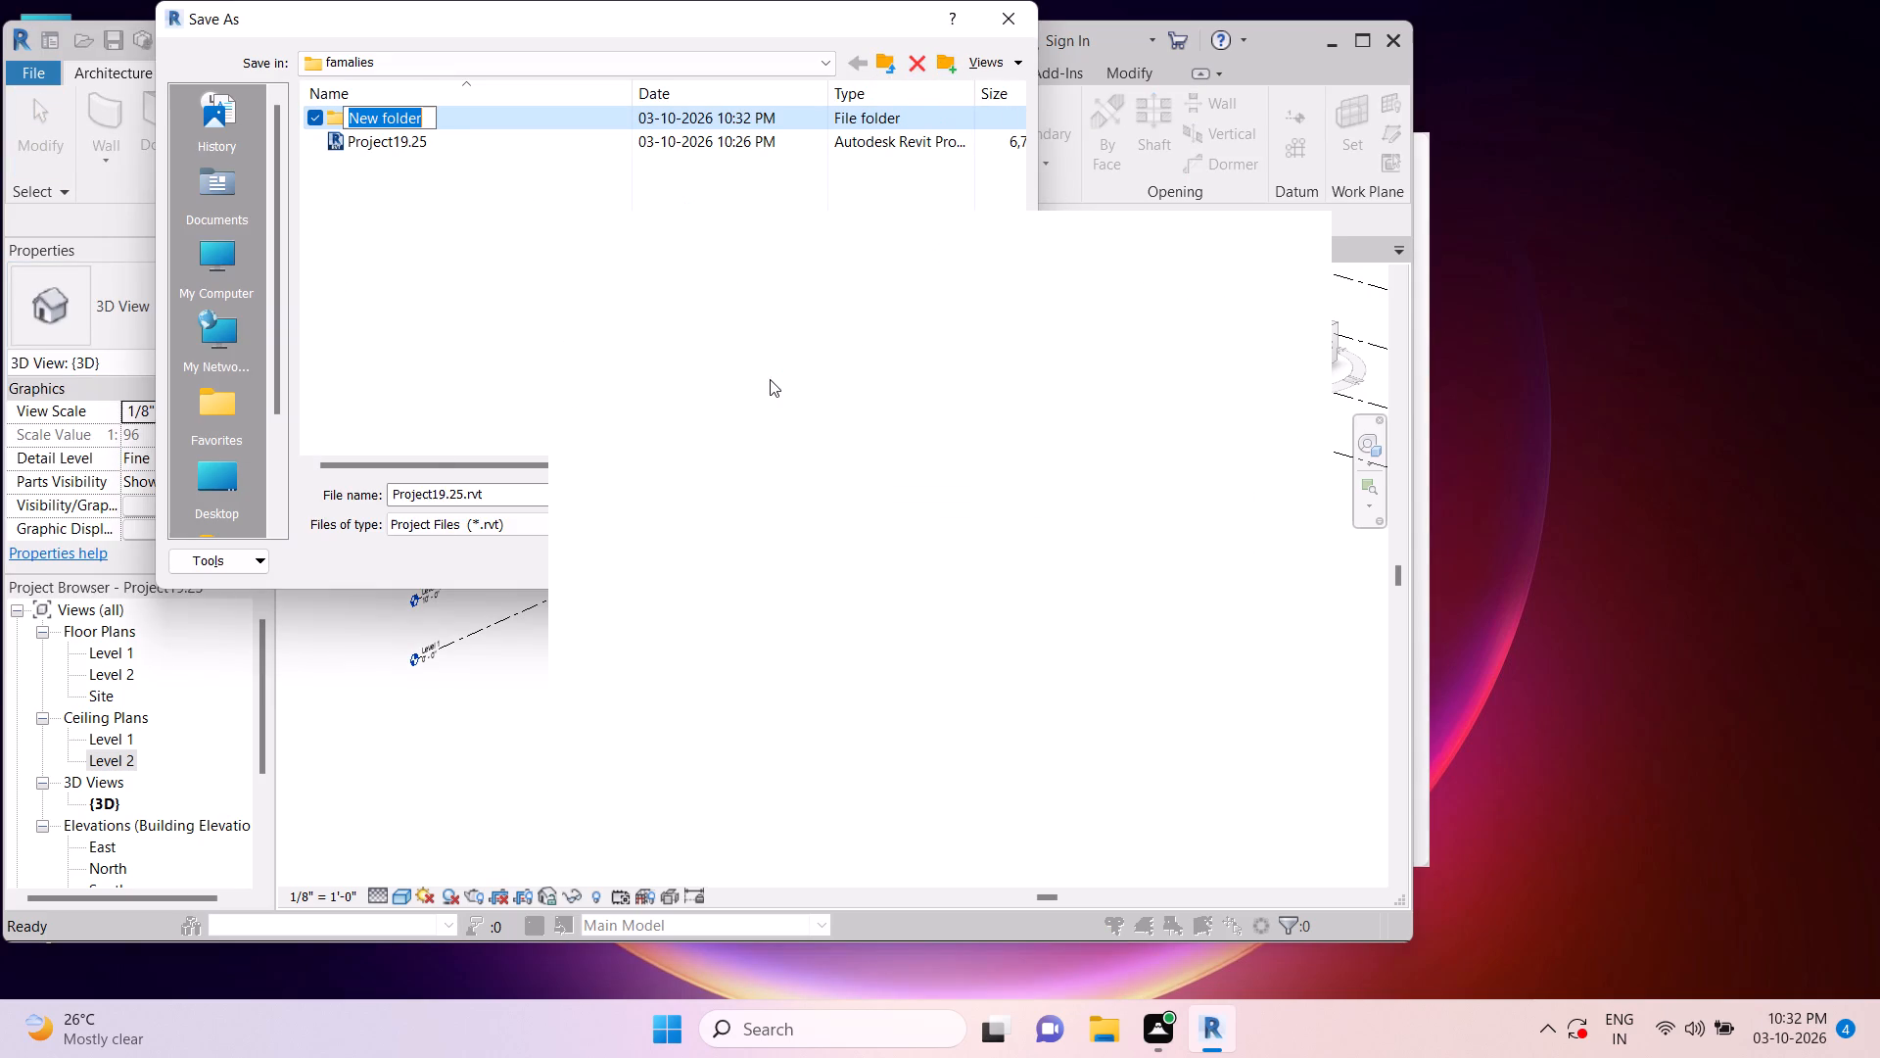
left_click(374, 264)
left_click(438, 112)
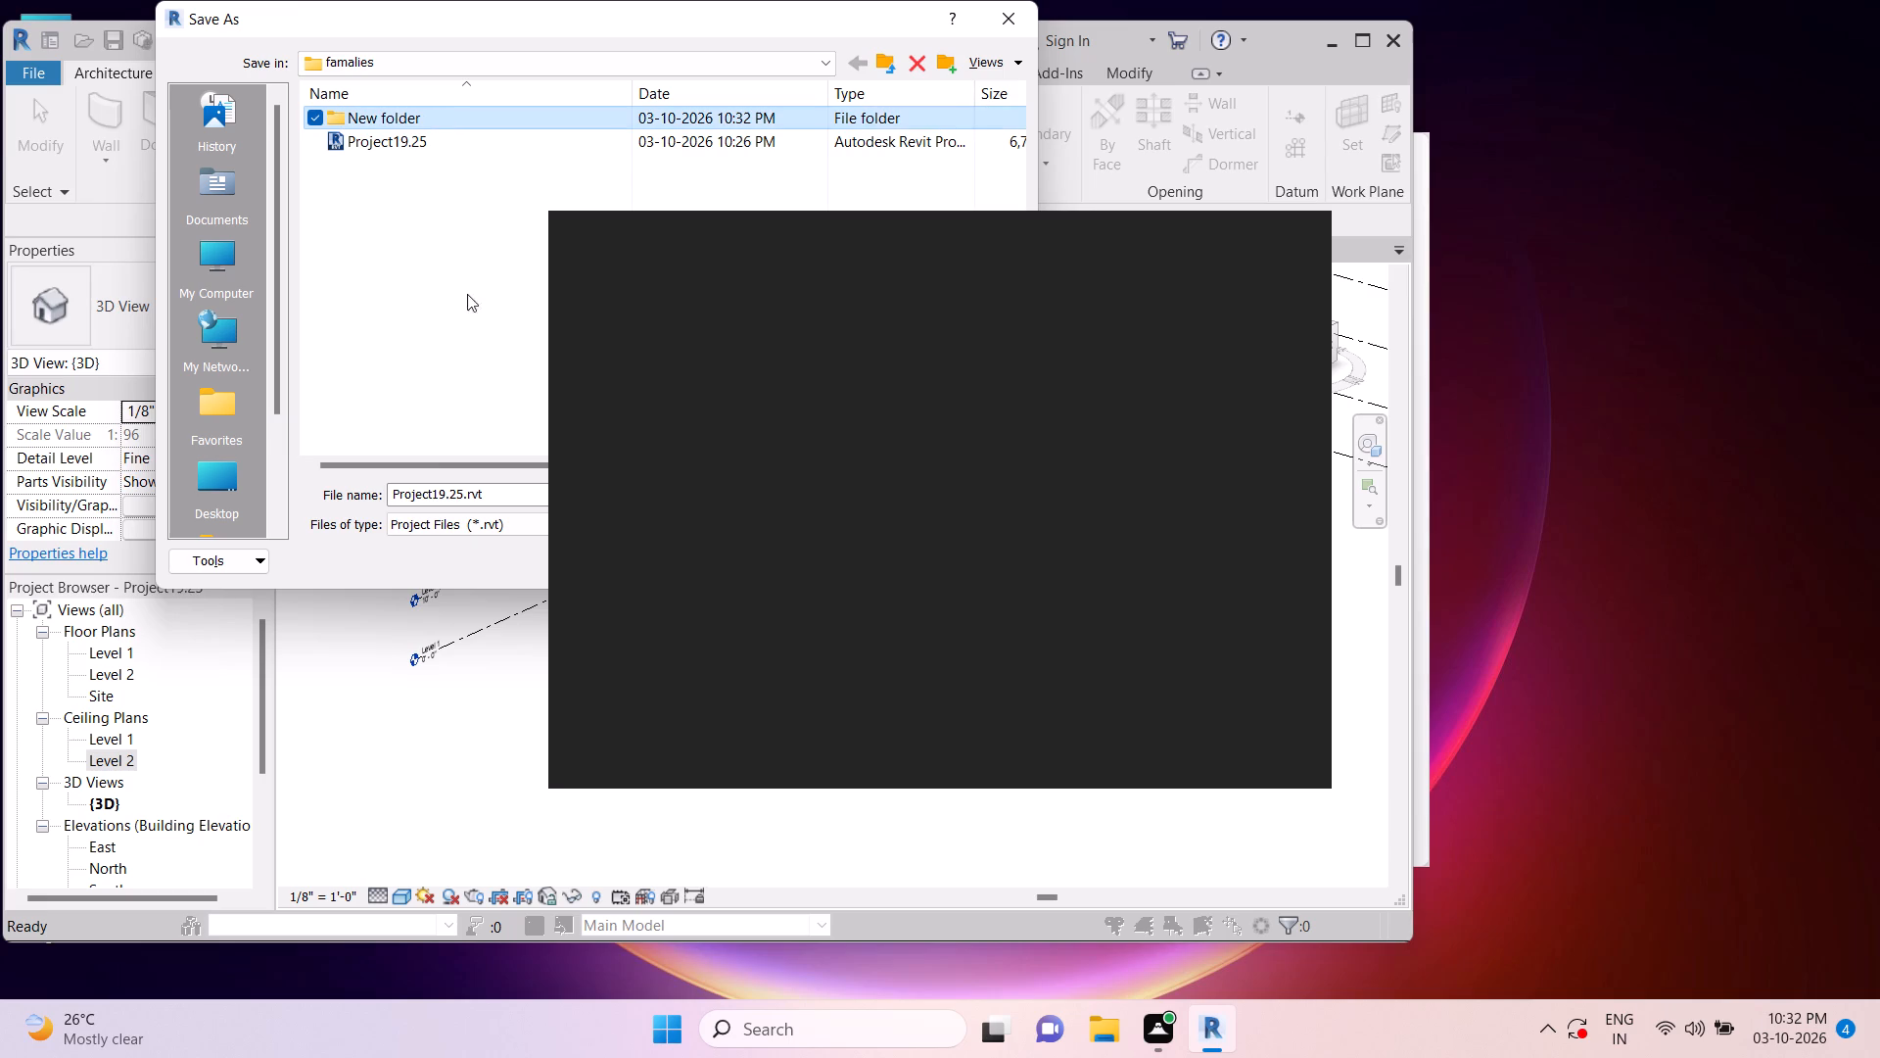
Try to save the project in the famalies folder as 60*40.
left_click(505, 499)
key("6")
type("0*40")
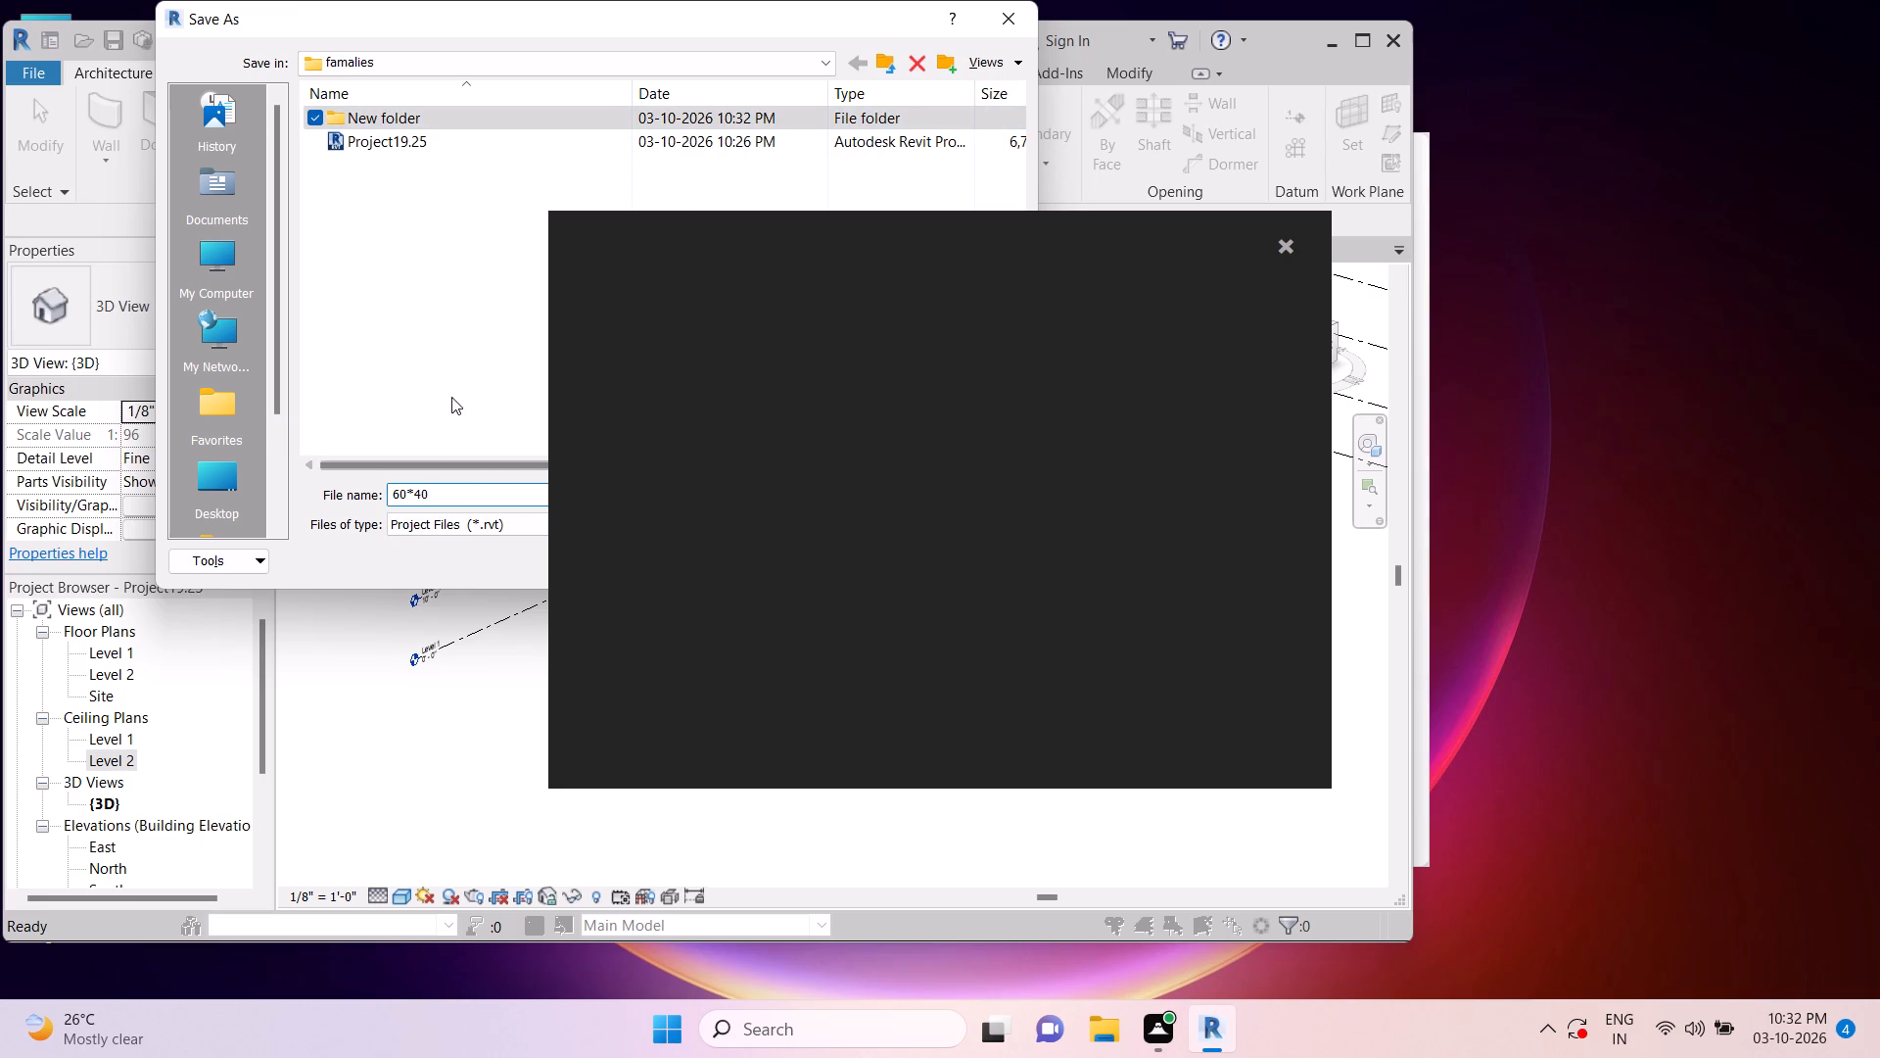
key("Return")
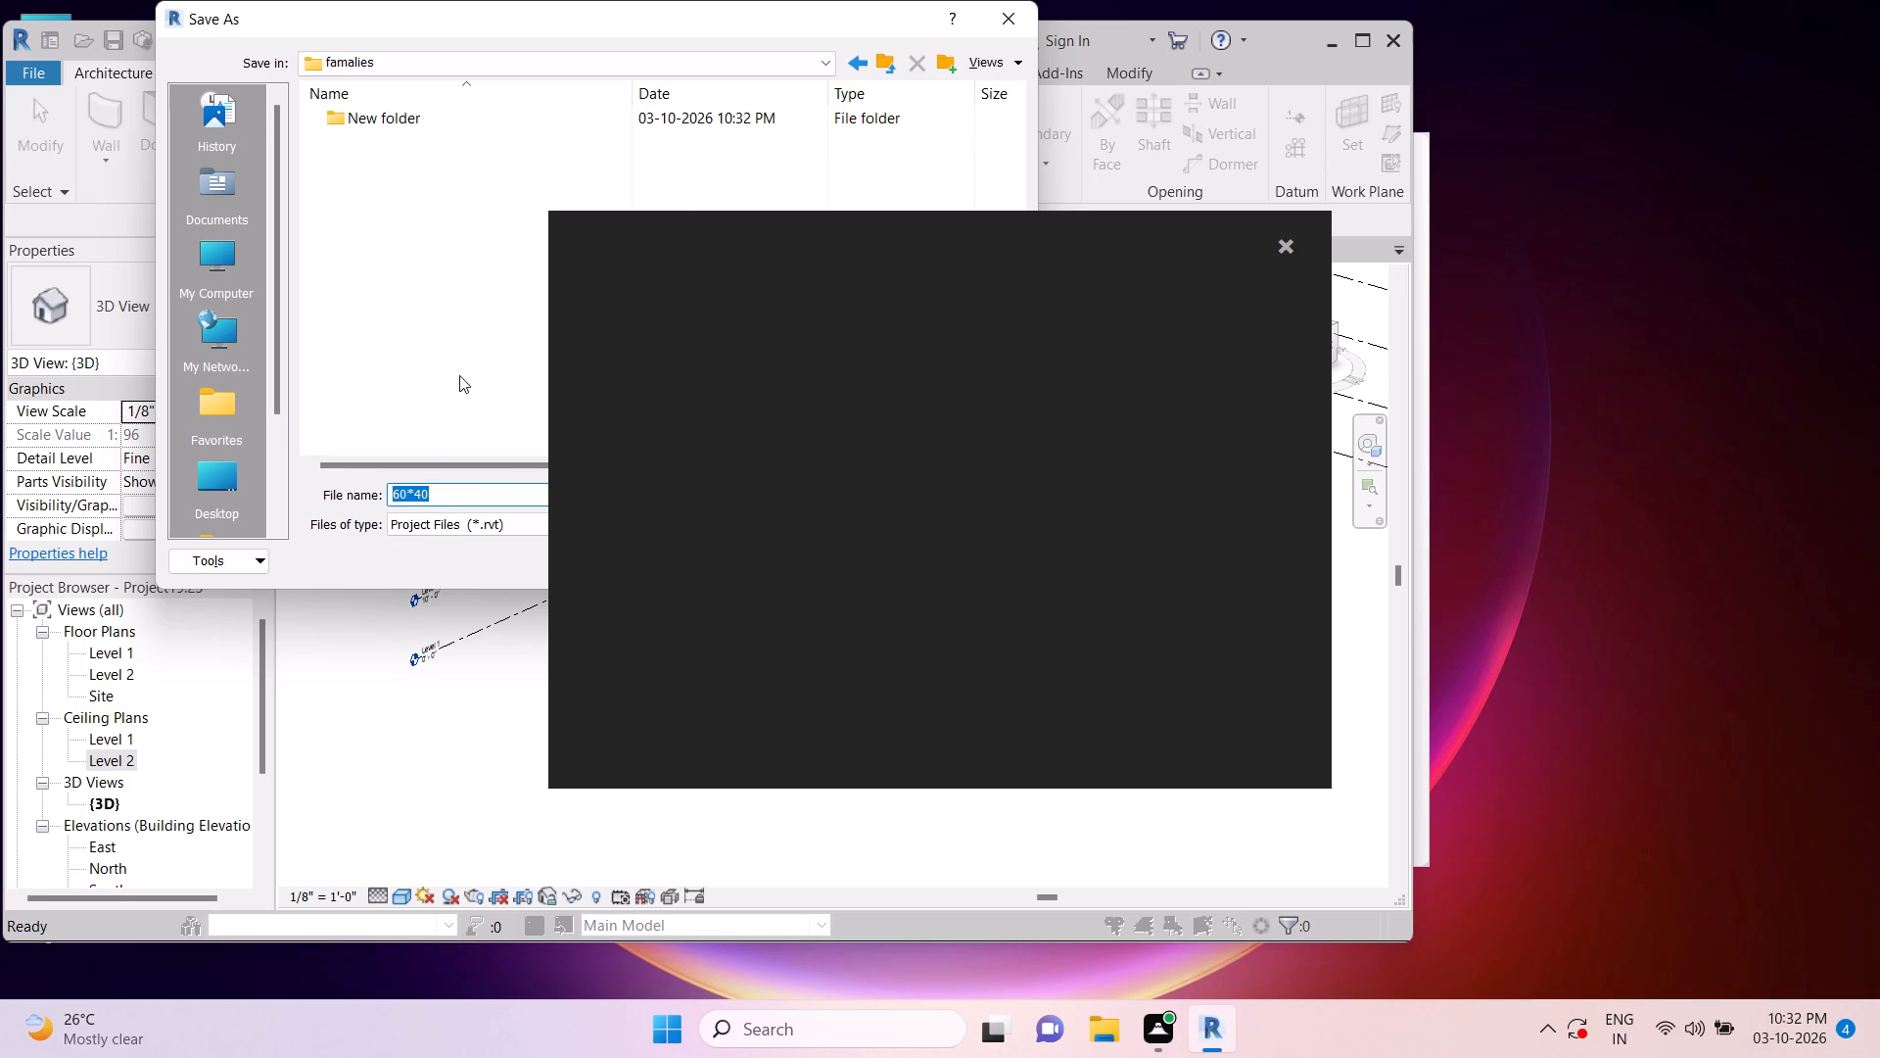
Dismiss the dark notification card covering the Save As dialog and save the project inside the new folder as NEW.
left_click(1282, 251)
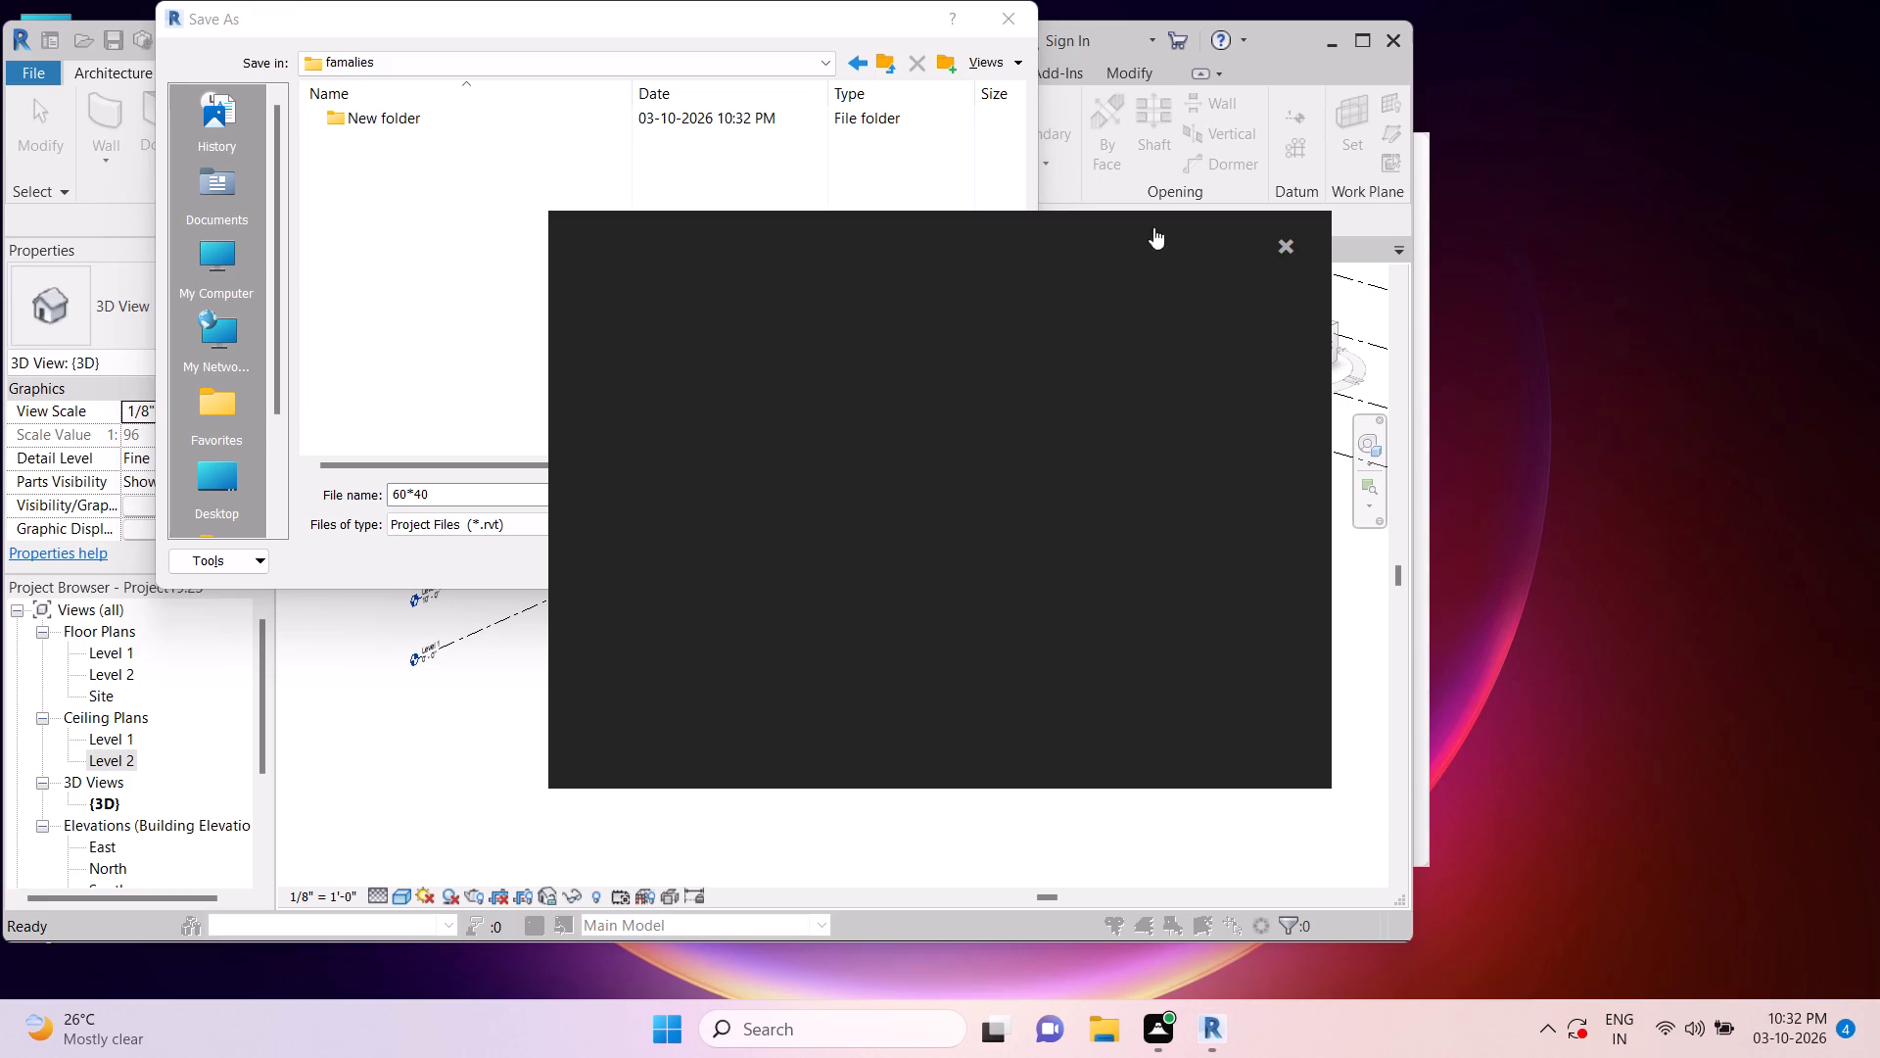
left_click(482, 110)
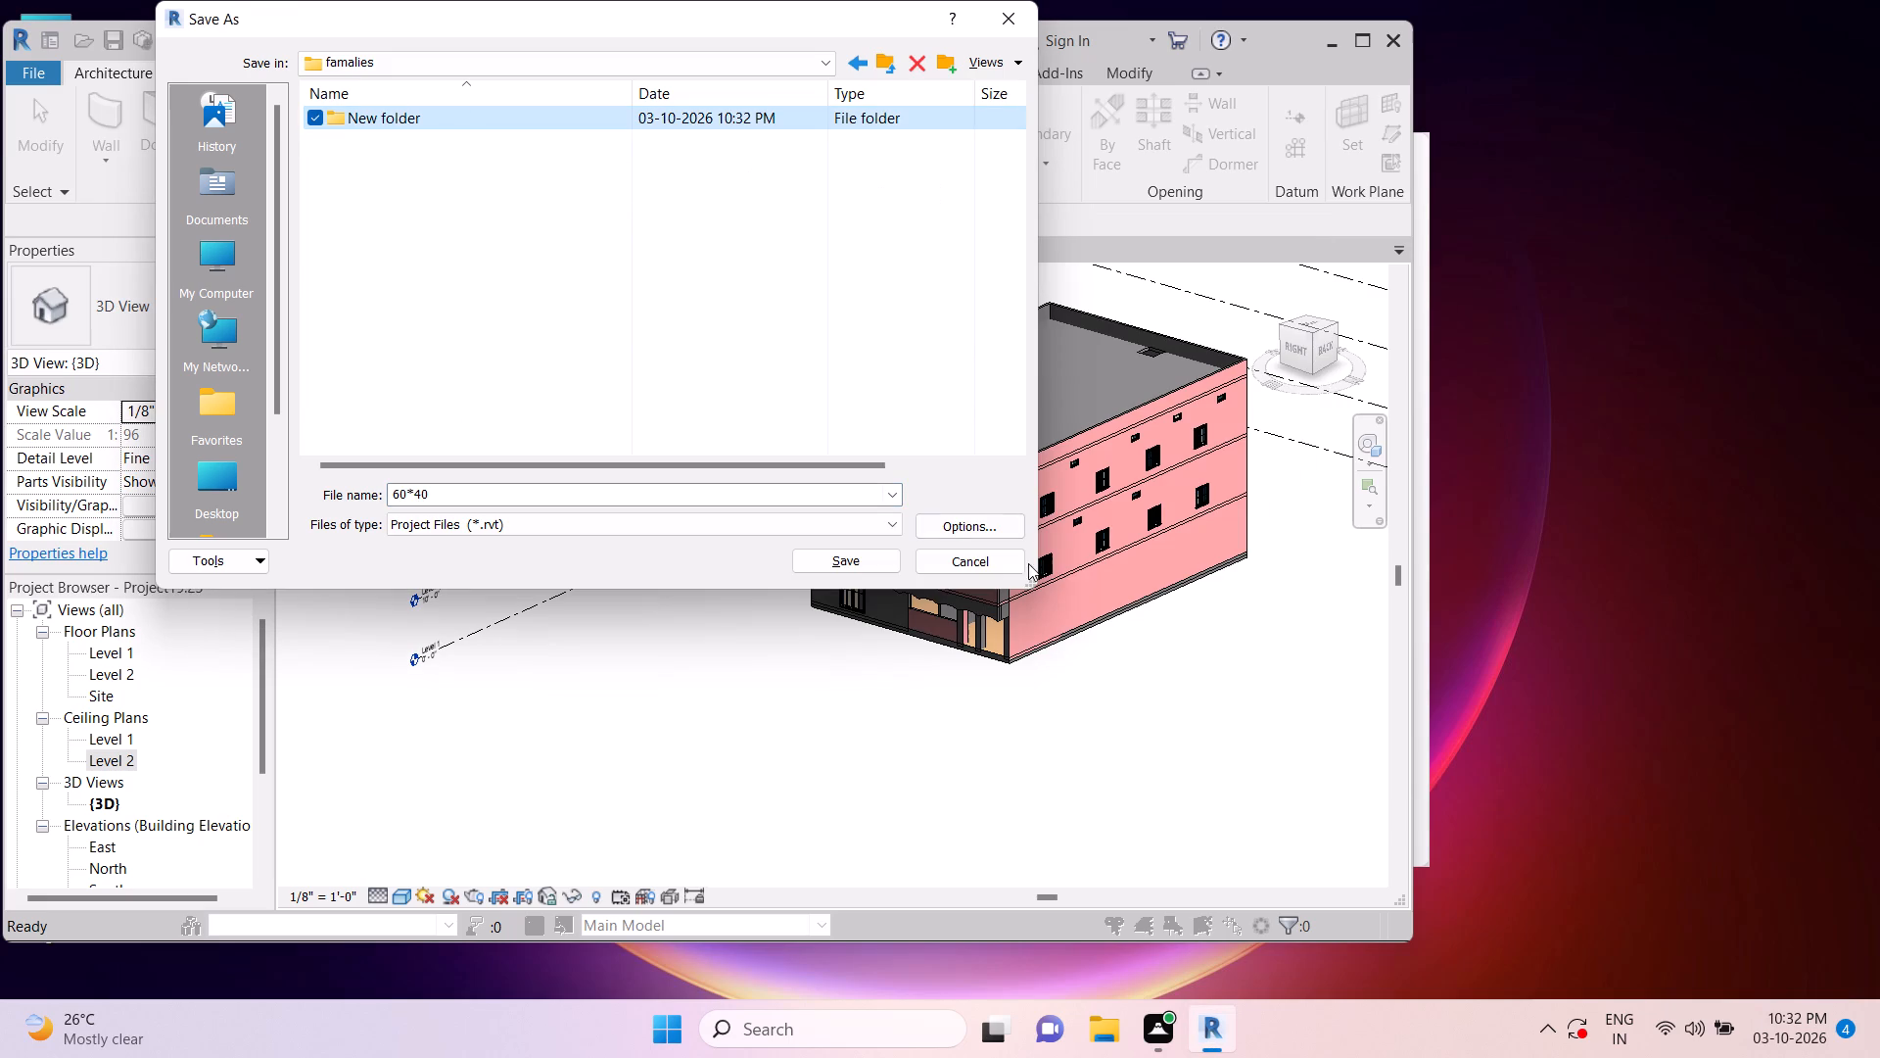
left_click(875, 561)
left_click(875, 560)
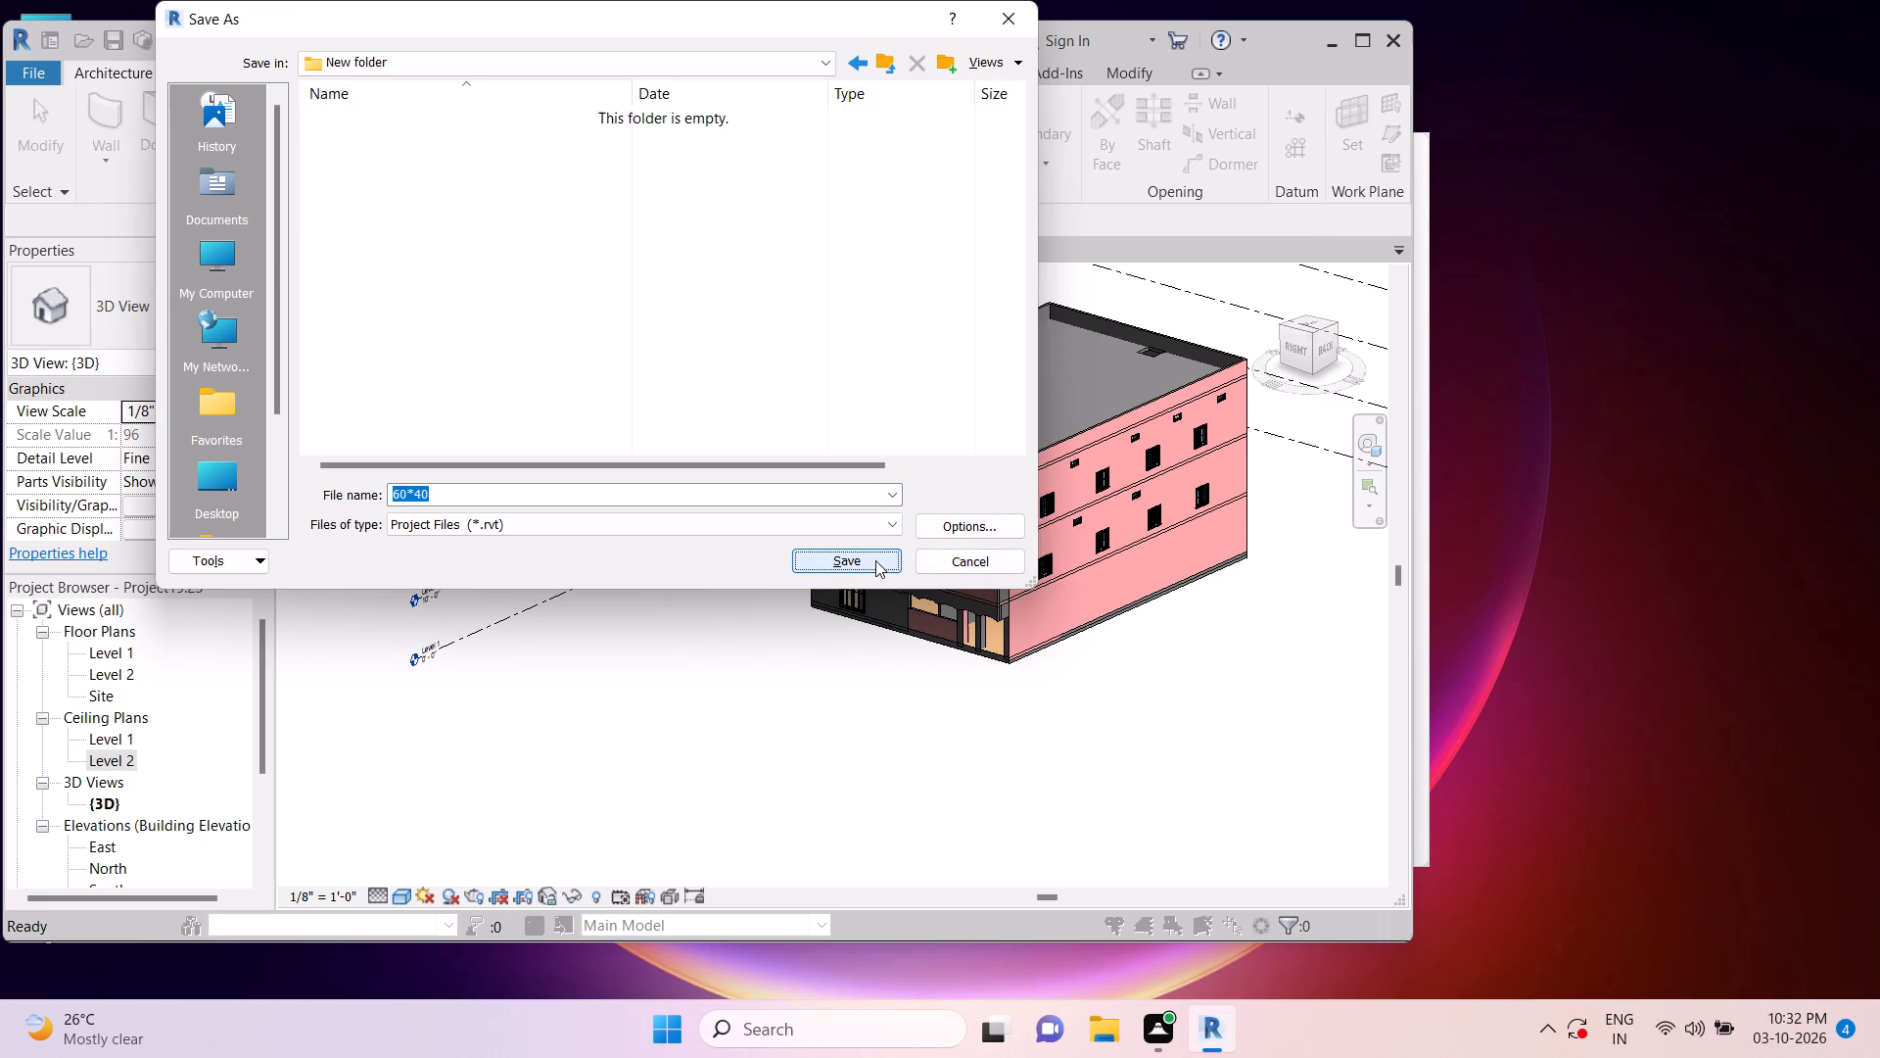
triple_click(875, 560)
left_click(875, 559)
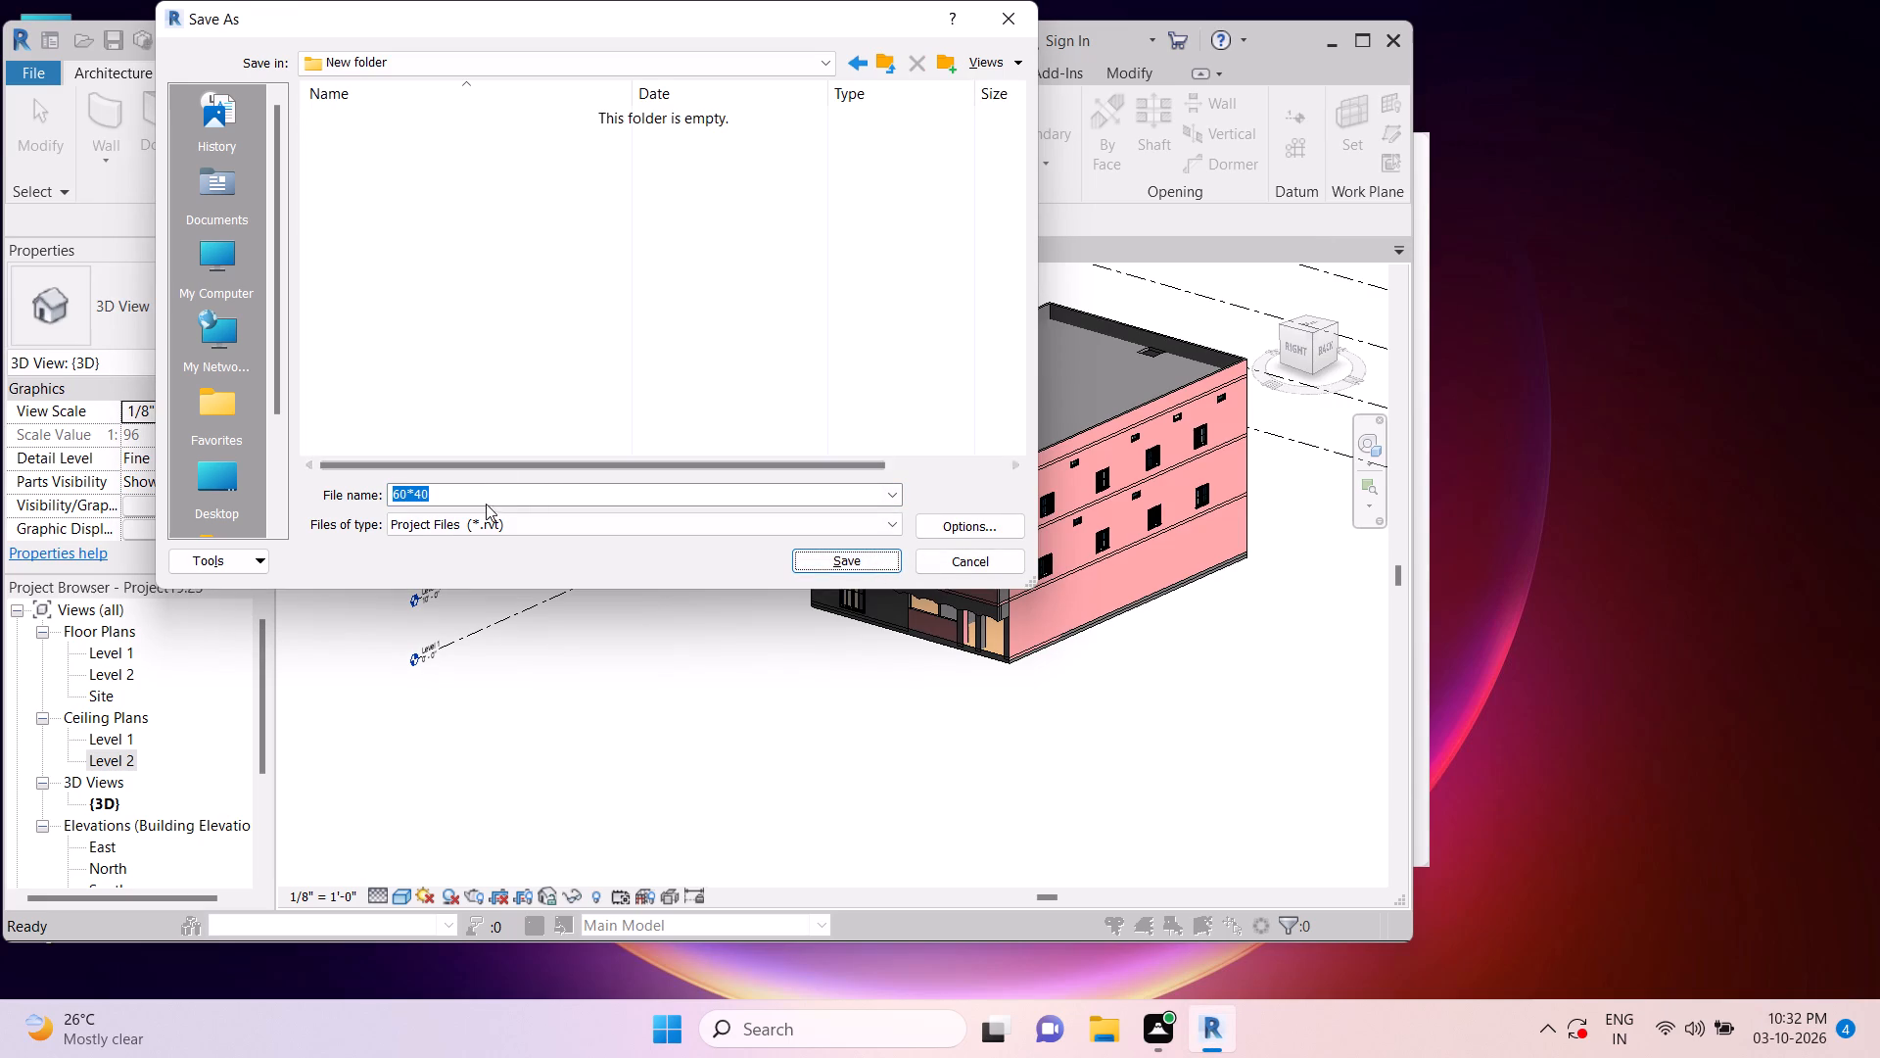
left_click(483, 496)
type("NEW")
key("space")
key("space")
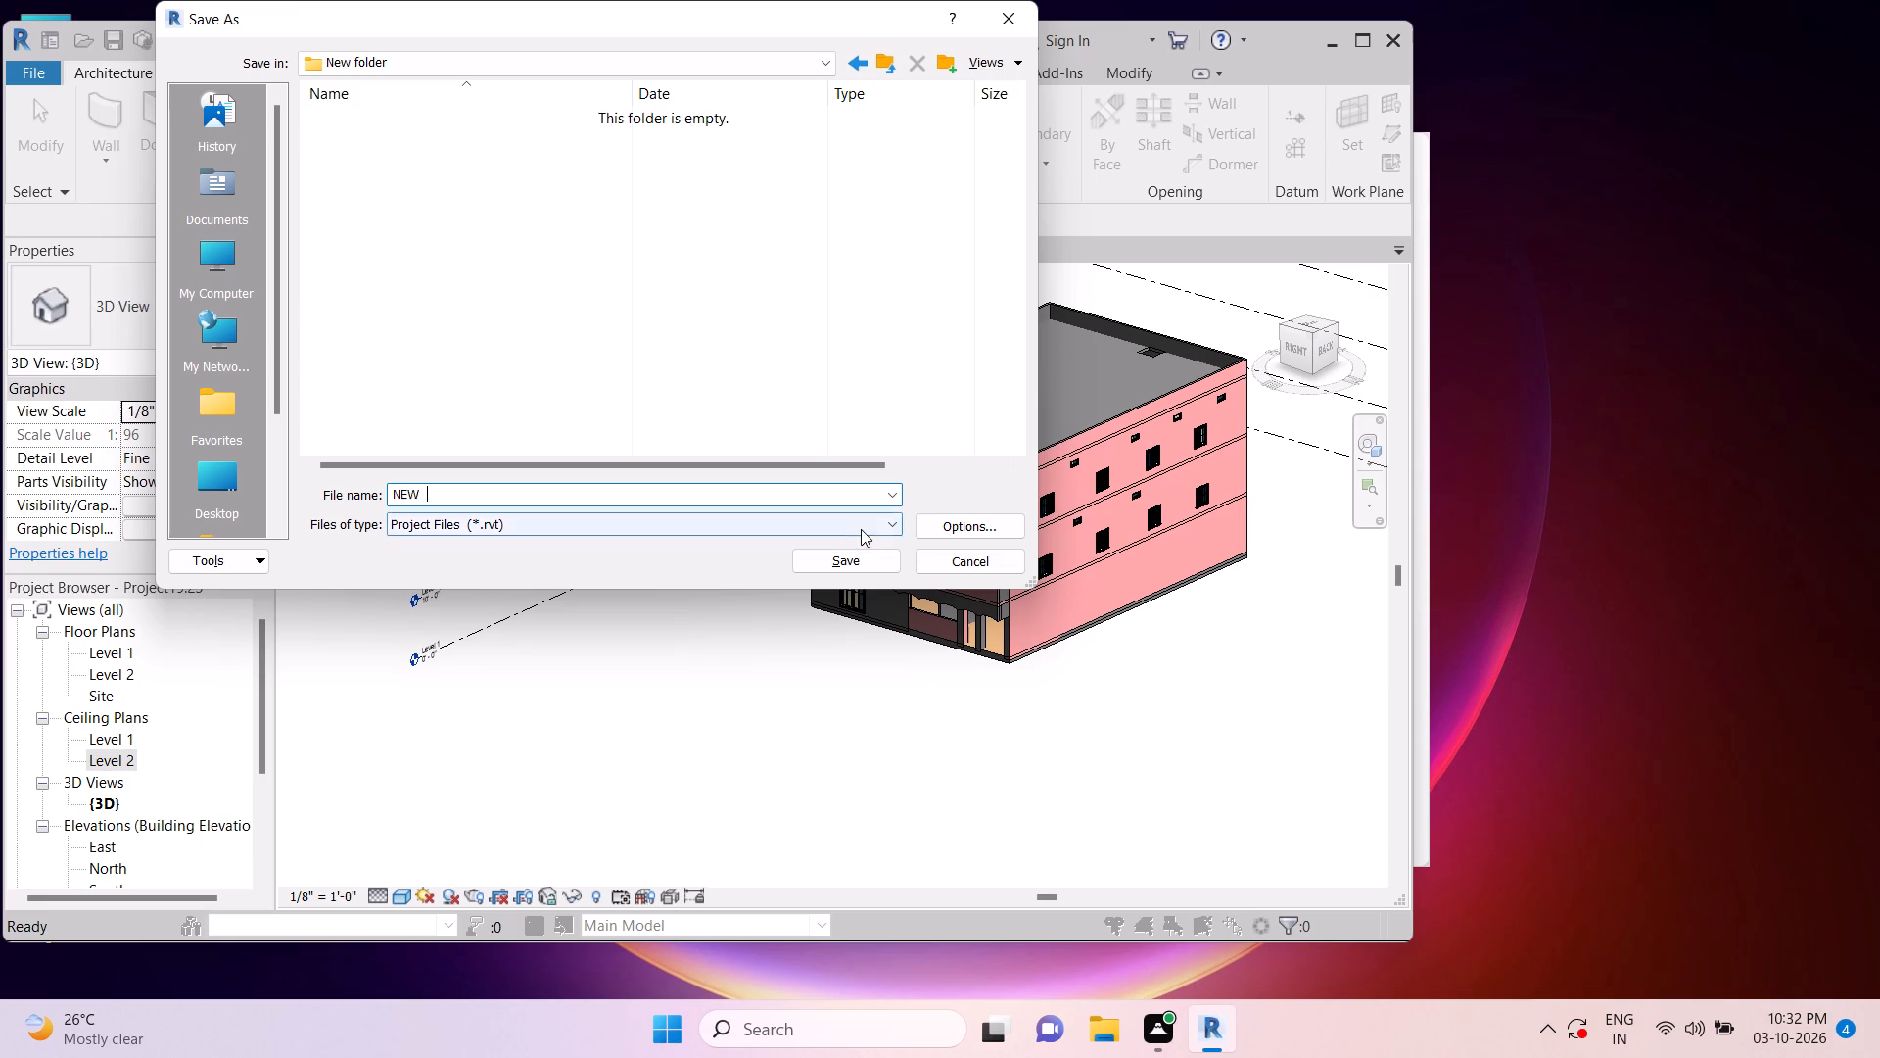
left_click(839, 569)
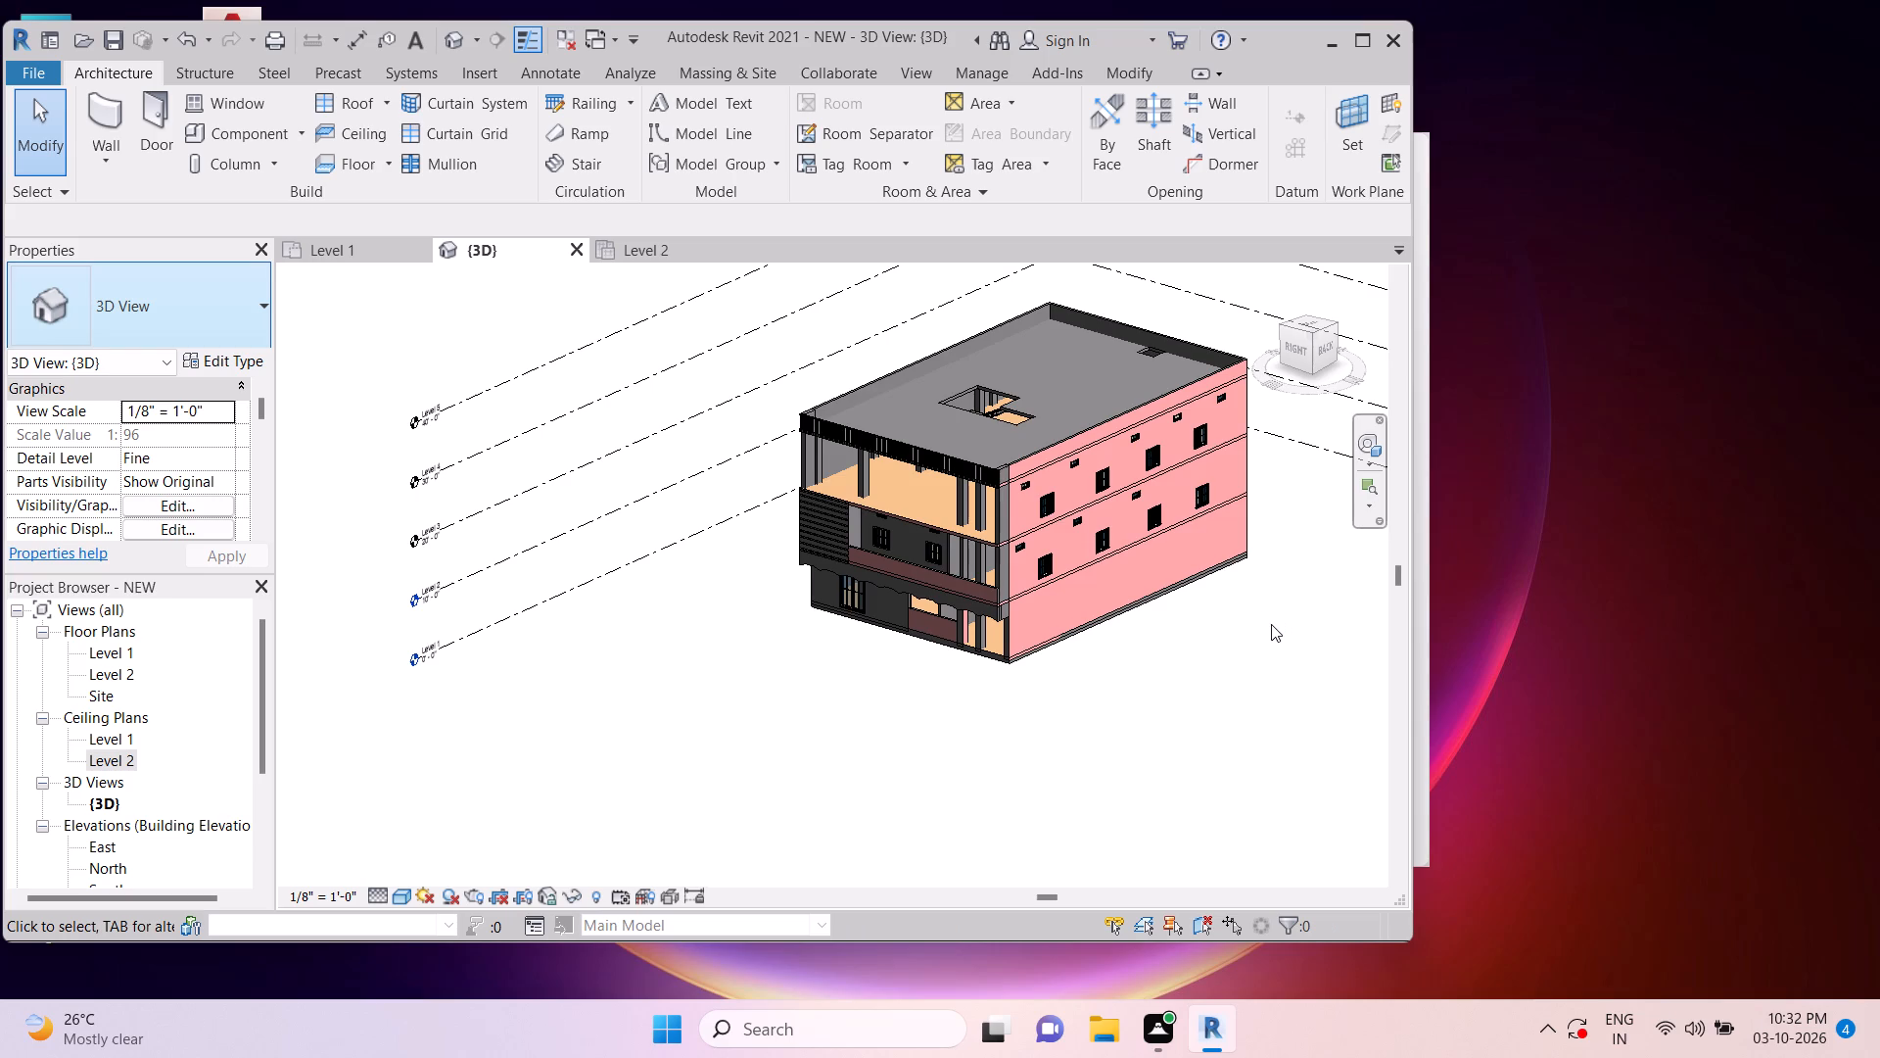
Reposition the building in the 3D view and capture a rectangular screen snip framing the whole building.
middle_click_drag(1274, 617, 1251, 668)
middle_click_drag(1272, 652, 1248, 677)
middle_click_drag(1201, 704, 1224, 703)
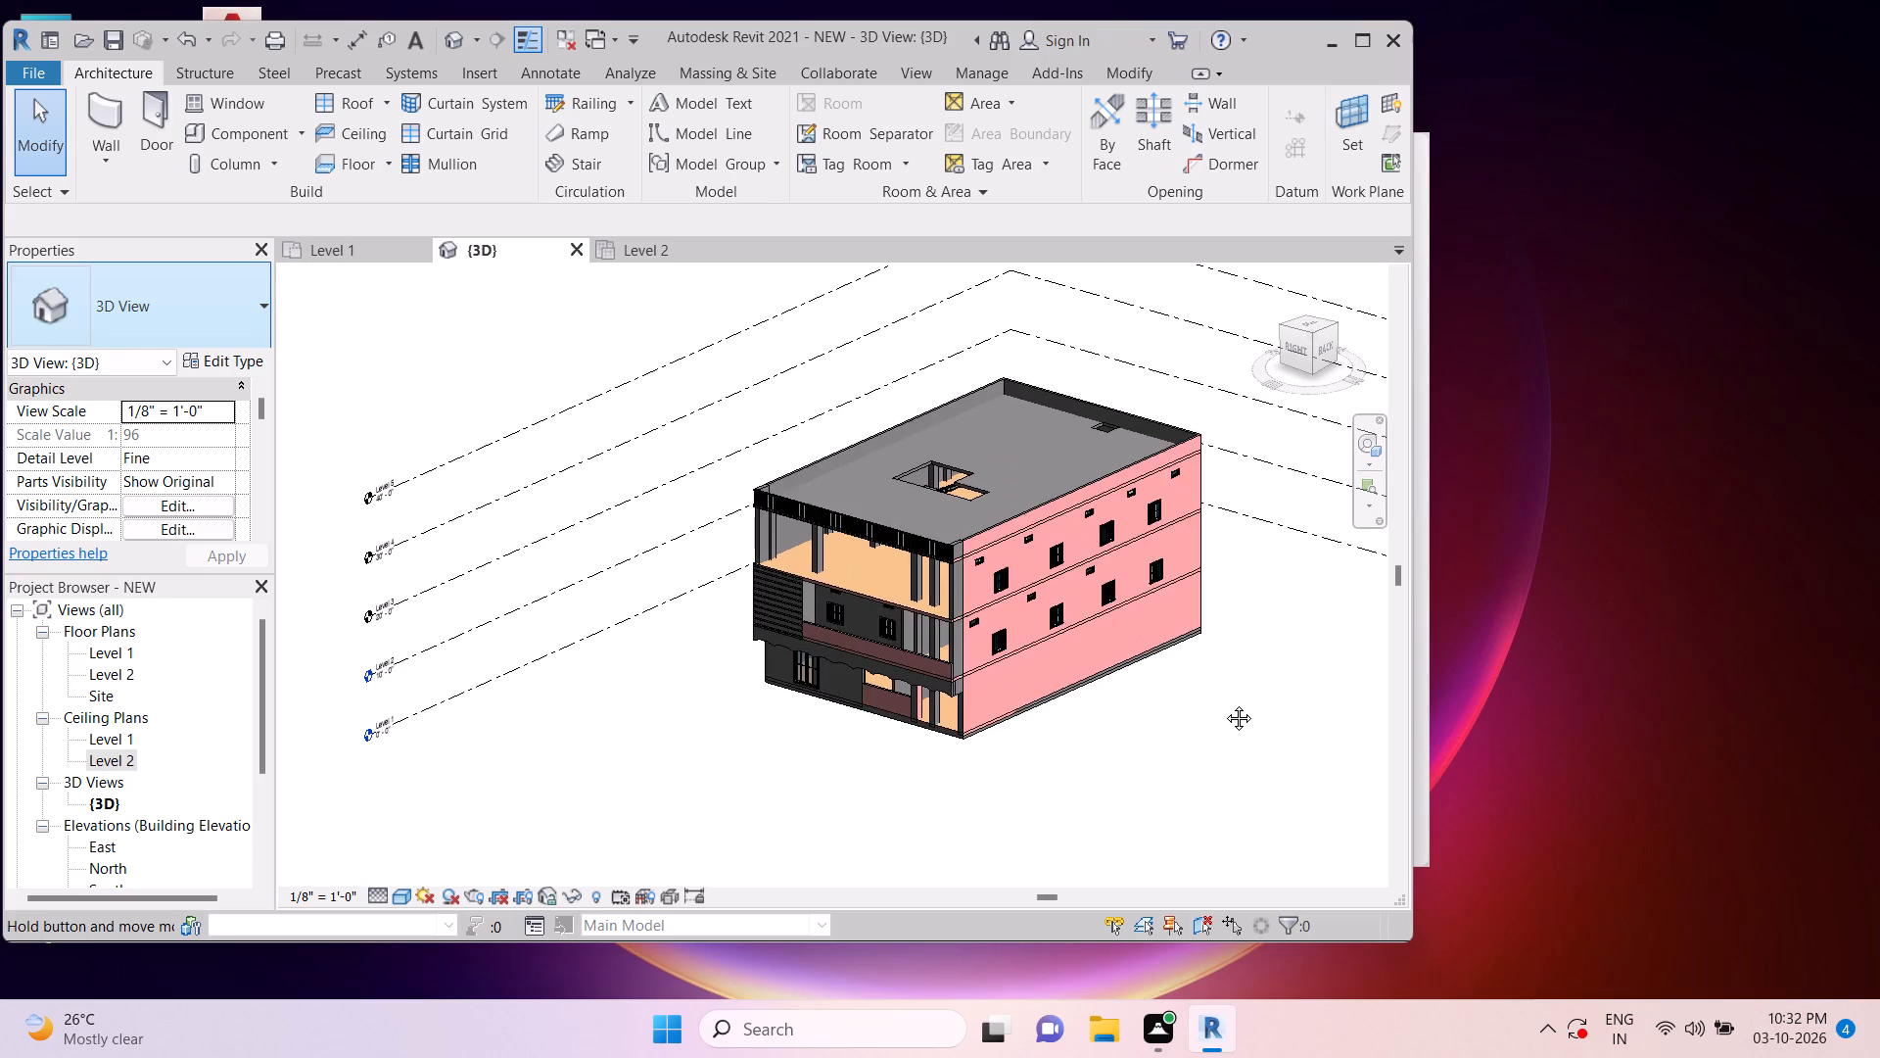
middle_click_drag(1224, 703, 1231, 703)
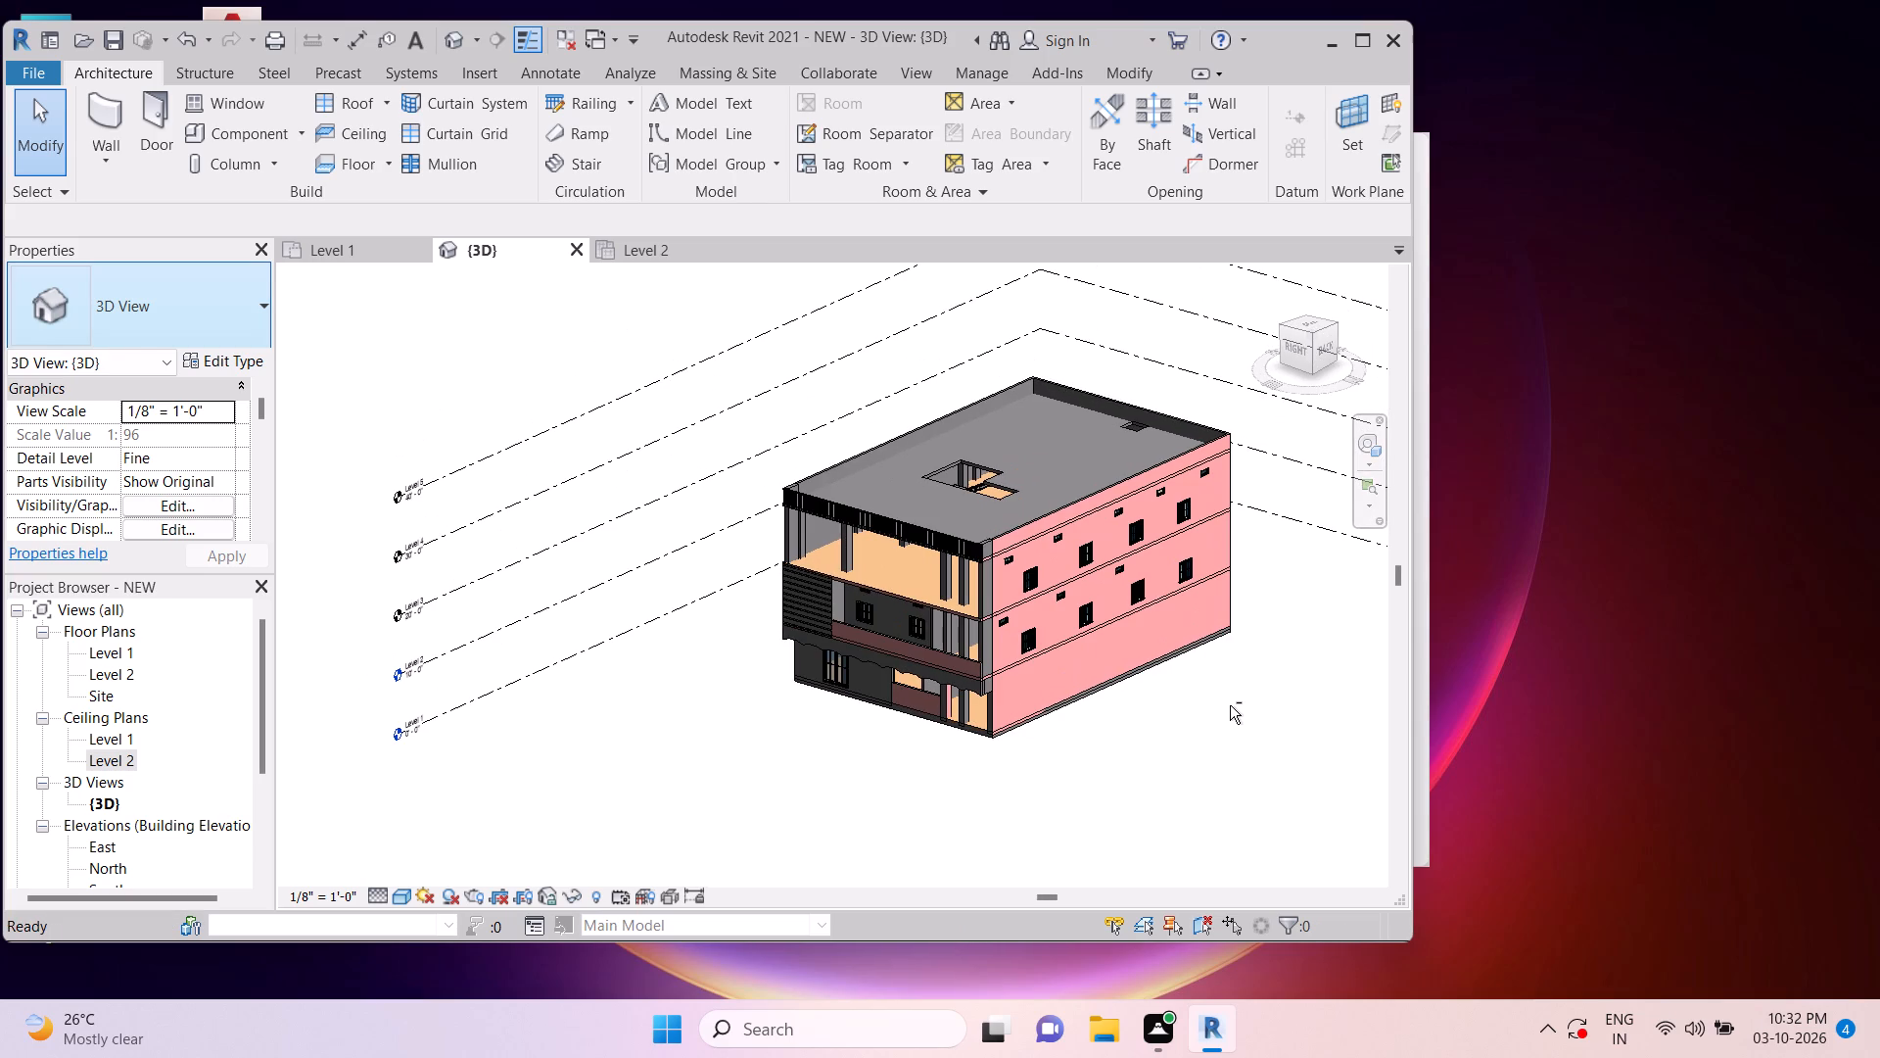
key("shift+super+s")
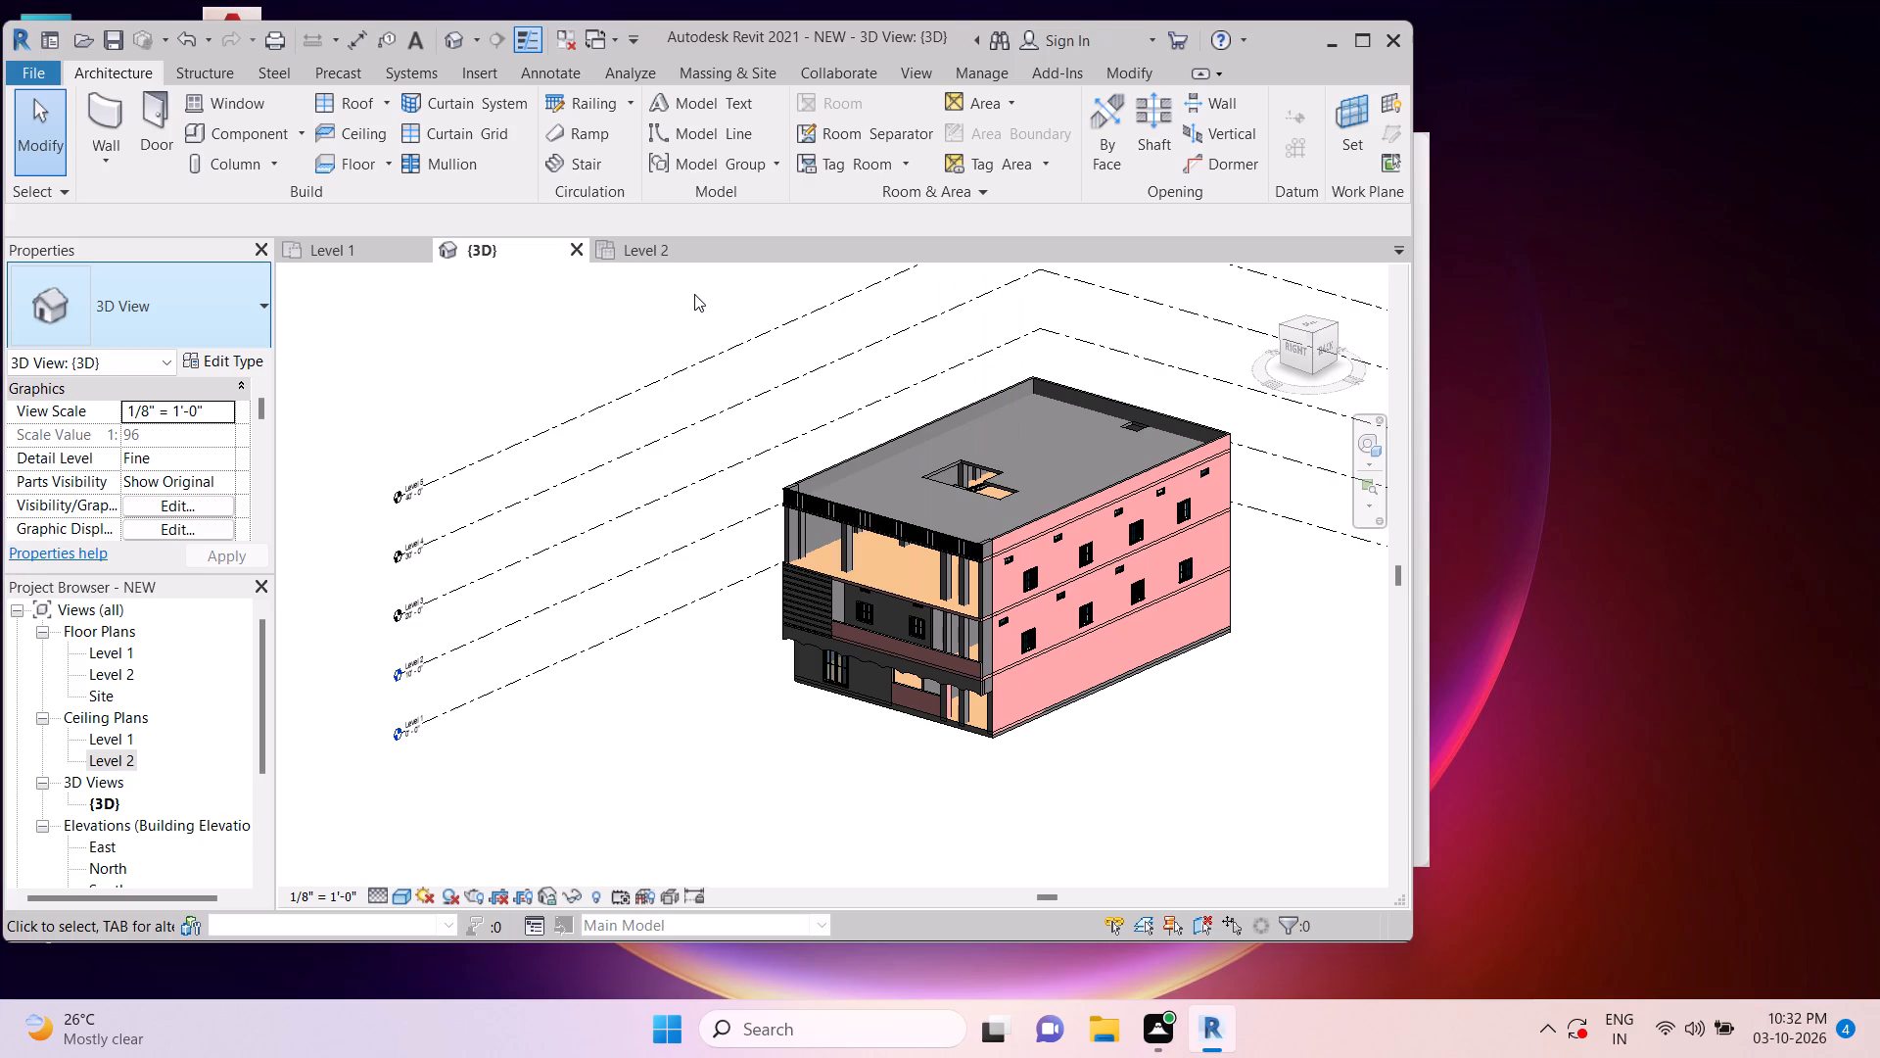
left_click_drag(669, 281, 1300, 775)
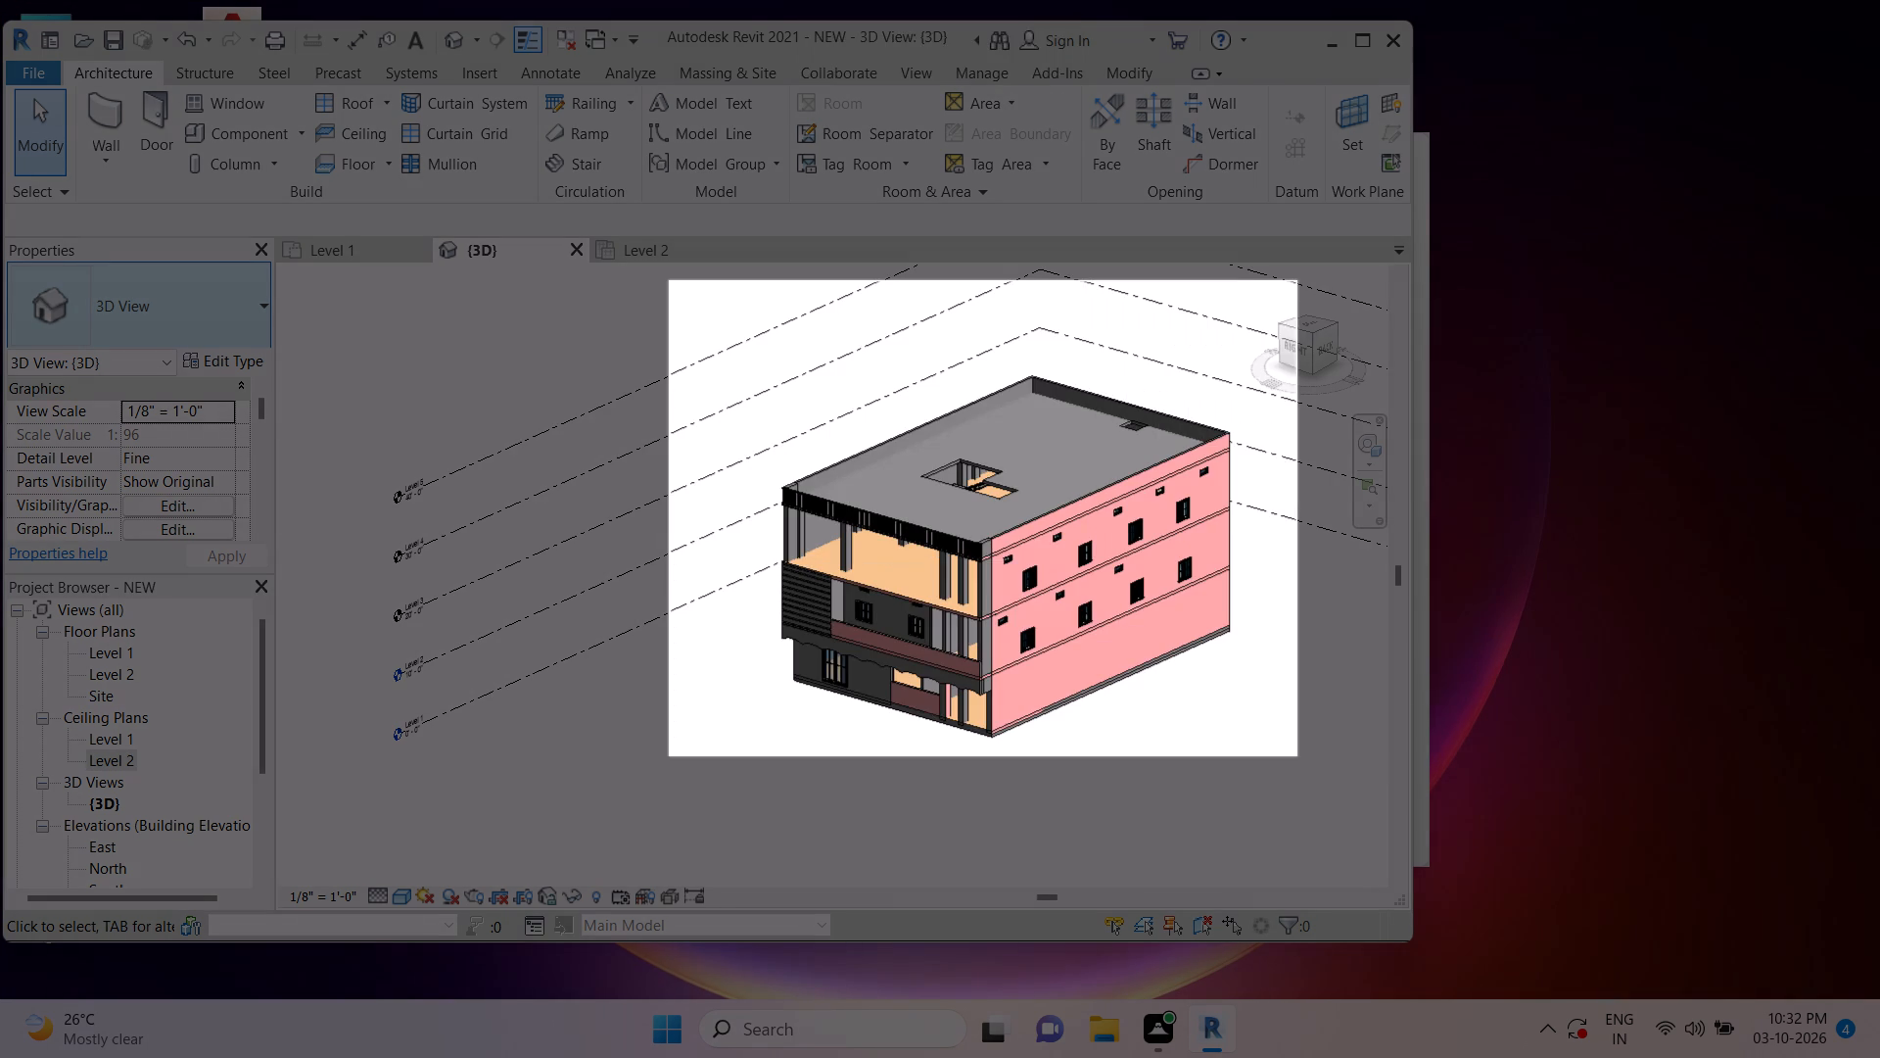
left_click_drag(1300, 775, 1304, 839)
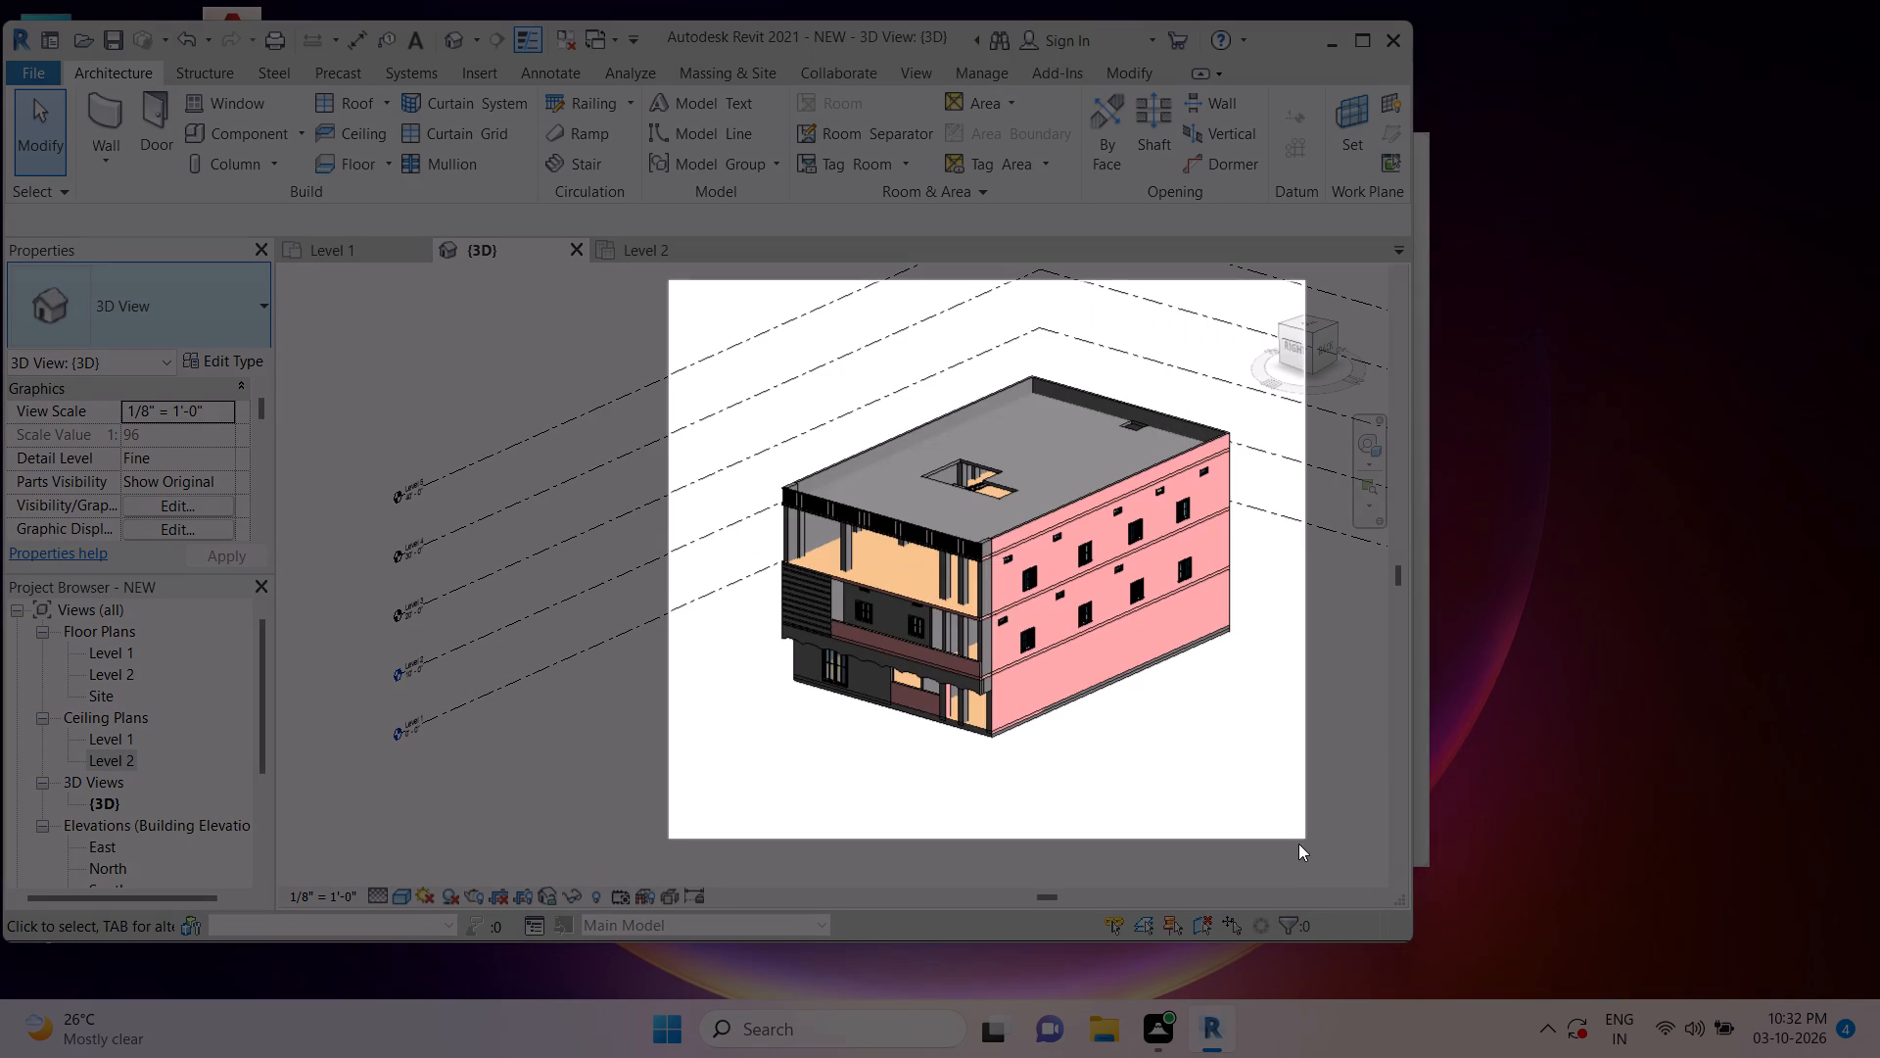